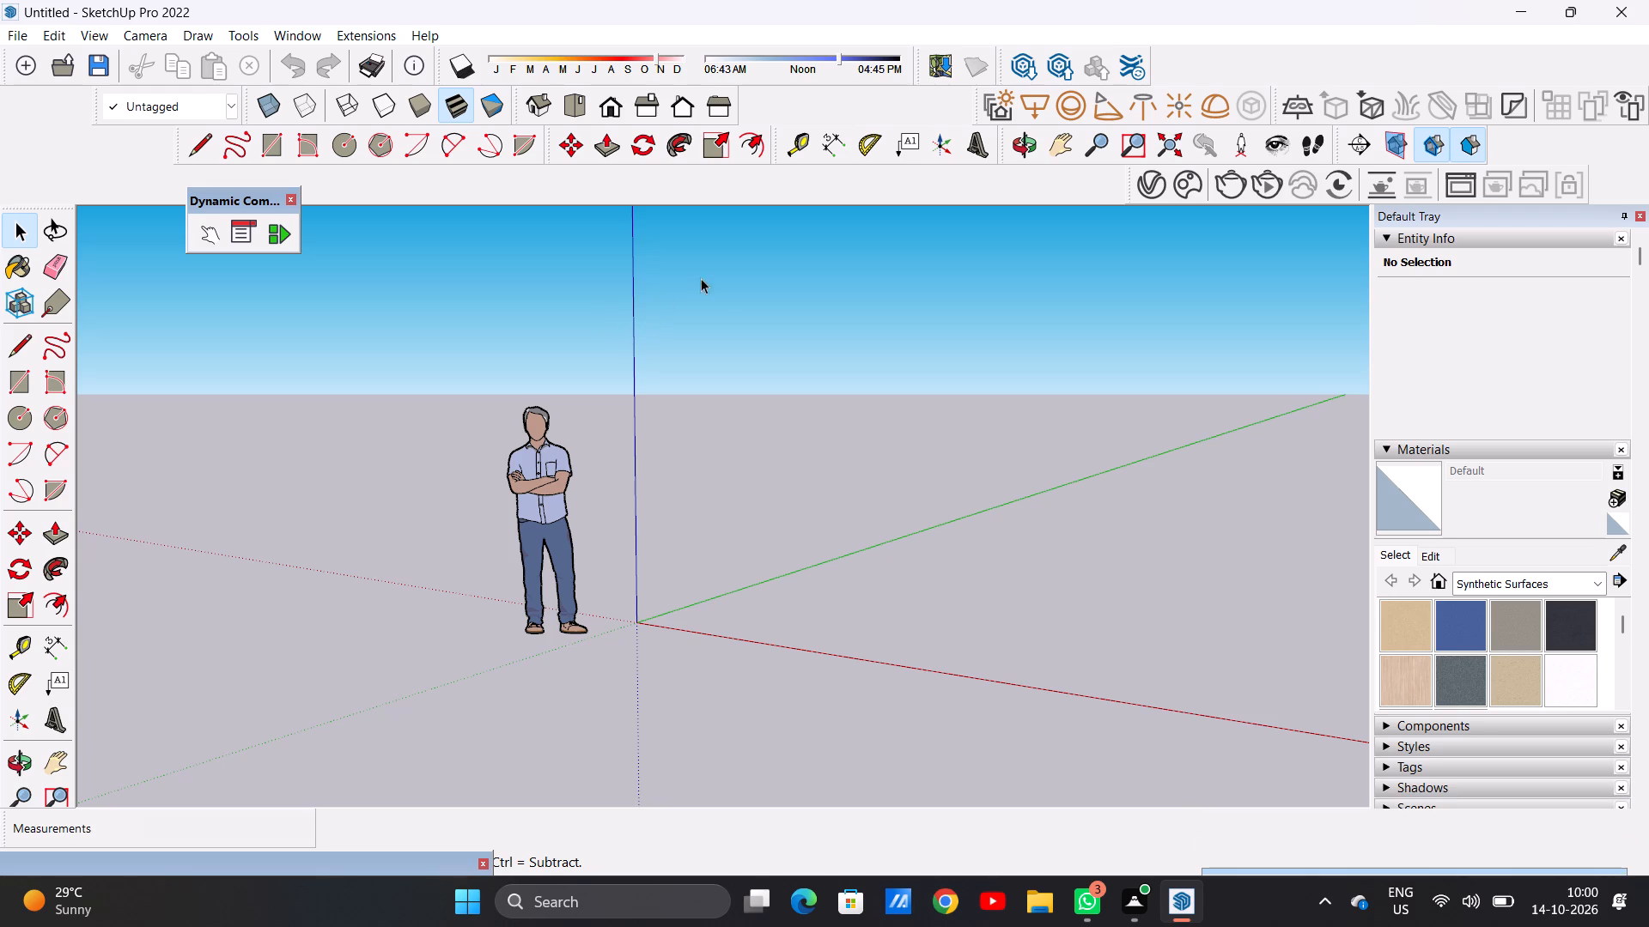
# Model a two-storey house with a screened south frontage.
# In the top view, draw a rectangle about 9' by 6' 10" near the origin, in the positive red-green quadrant.
pyautogui.click(573, 105)
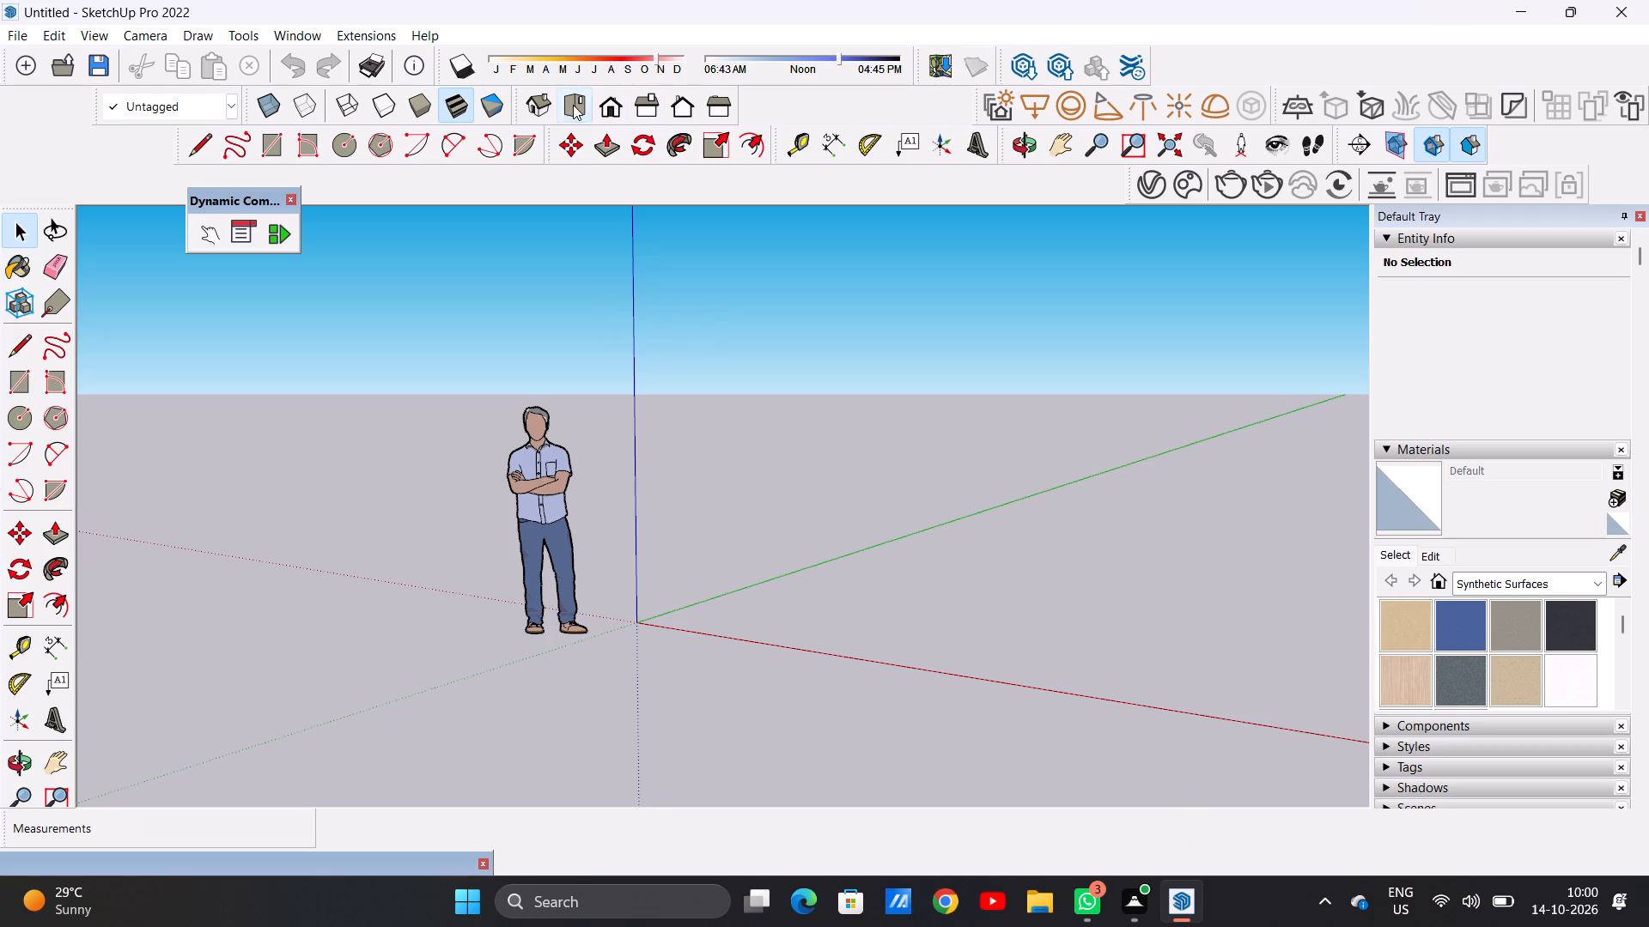
pyautogui.click(567, 107)
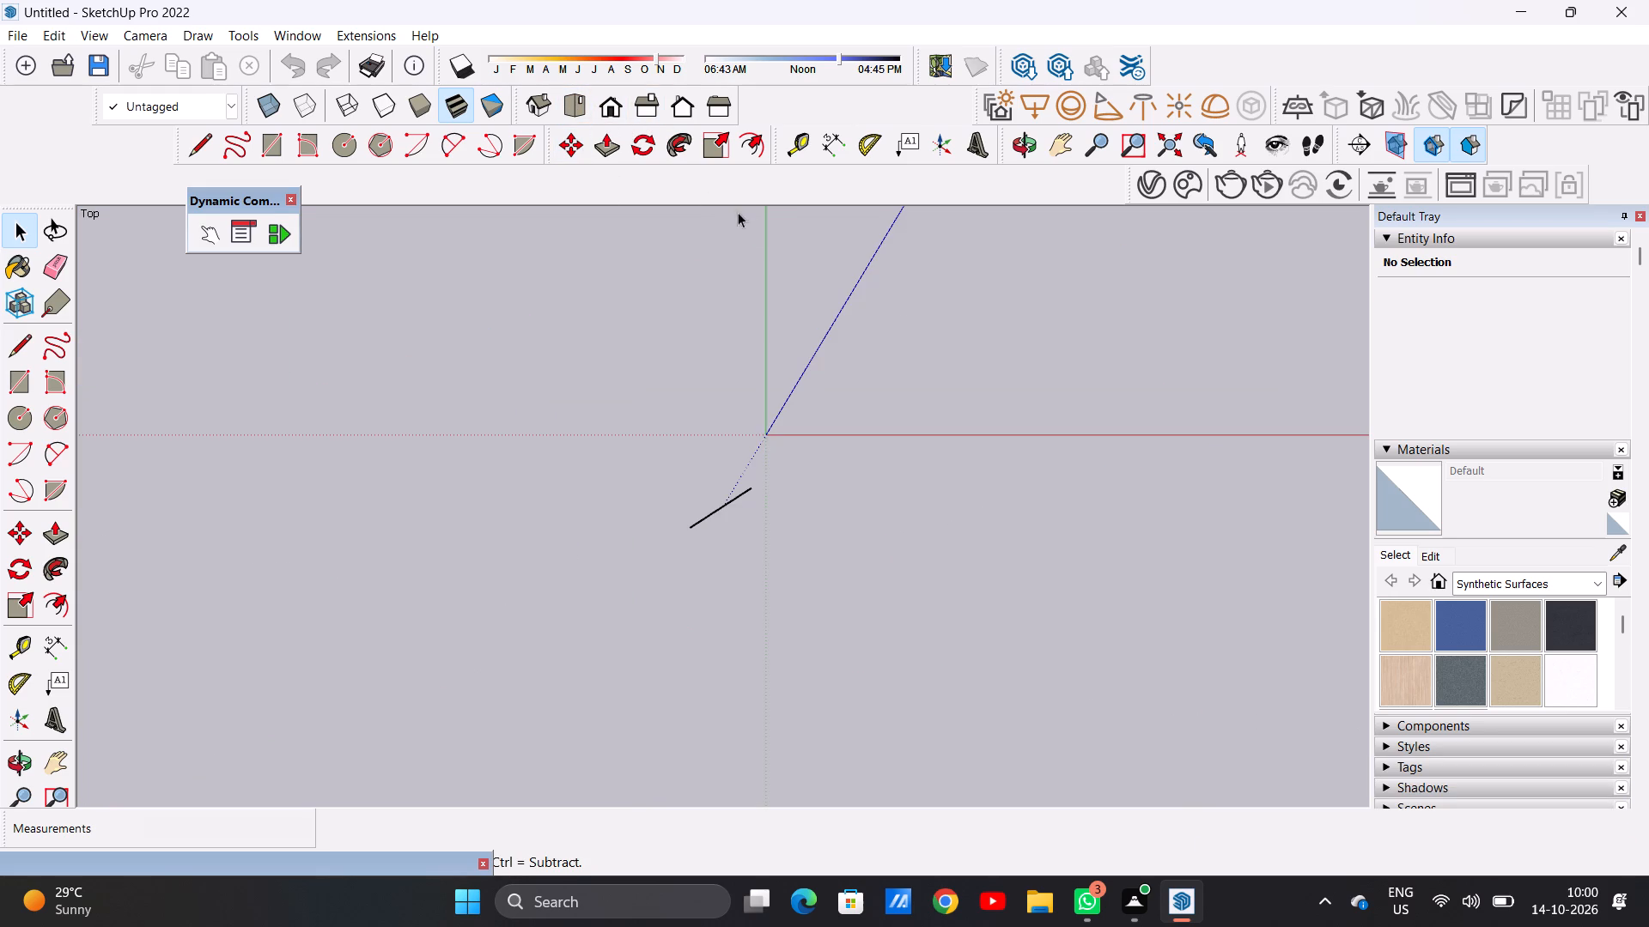
pyautogui.scroll(15, 1170, 294)
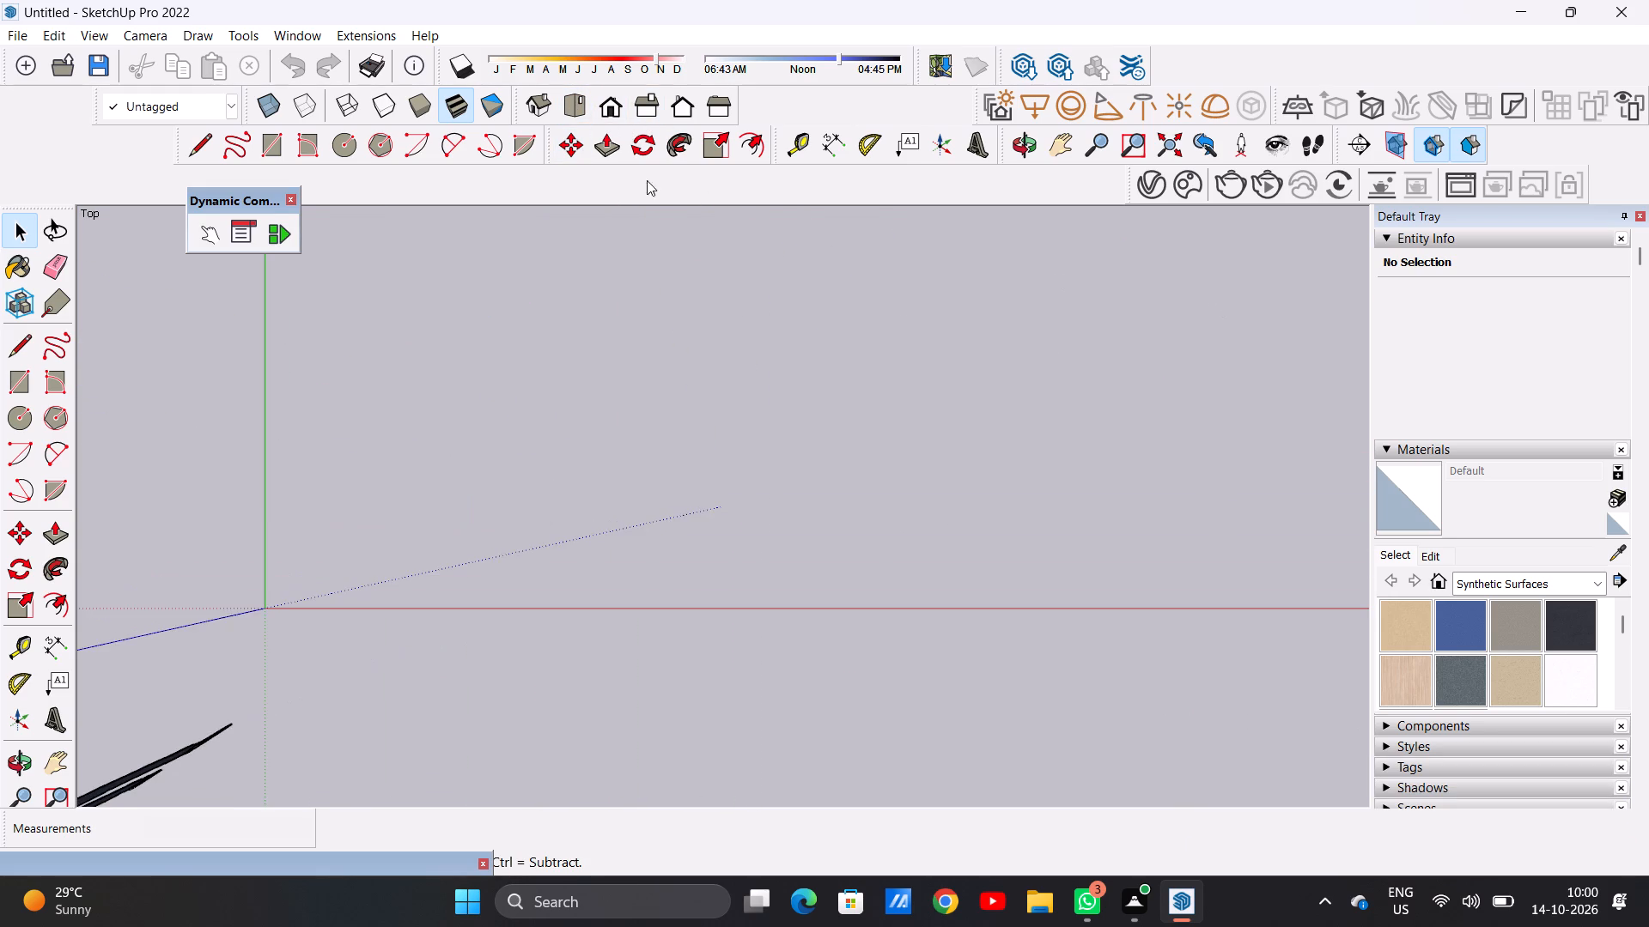
pyautogui.click(1060, 148)
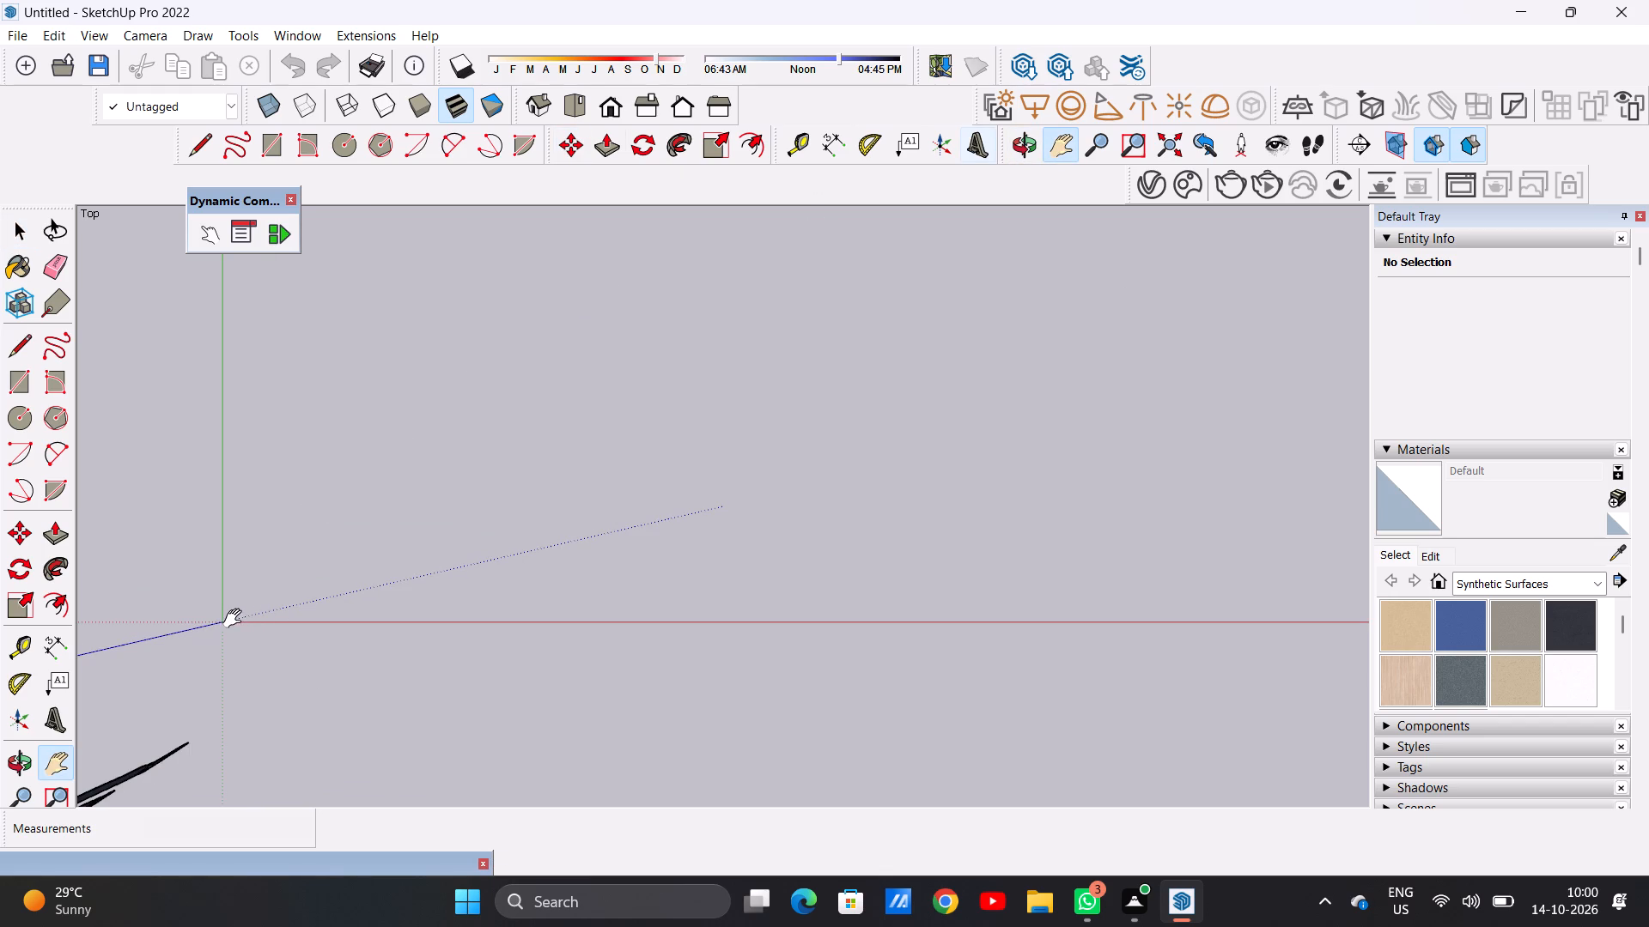
pyautogui.moveTo(222, 624); pyautogui.dragTo(74, 783)
pyautogui.moveTo(204, 672); pyautogui.dragTo(167, 761)
pyautogui.press('space')
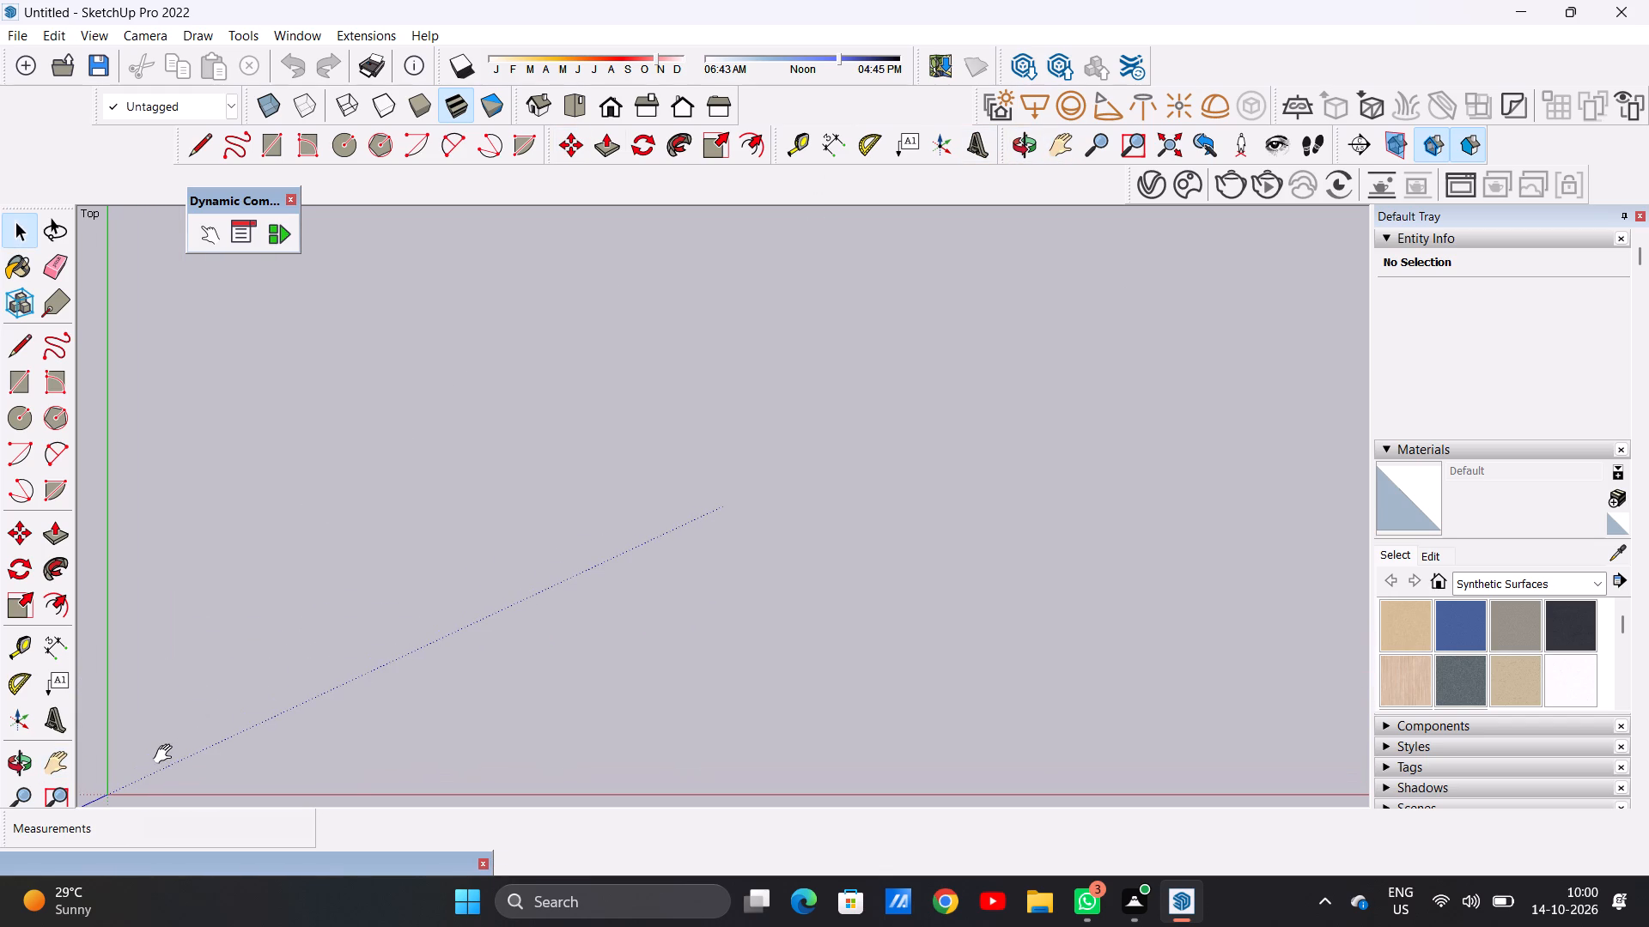
pyautogui.press('r')
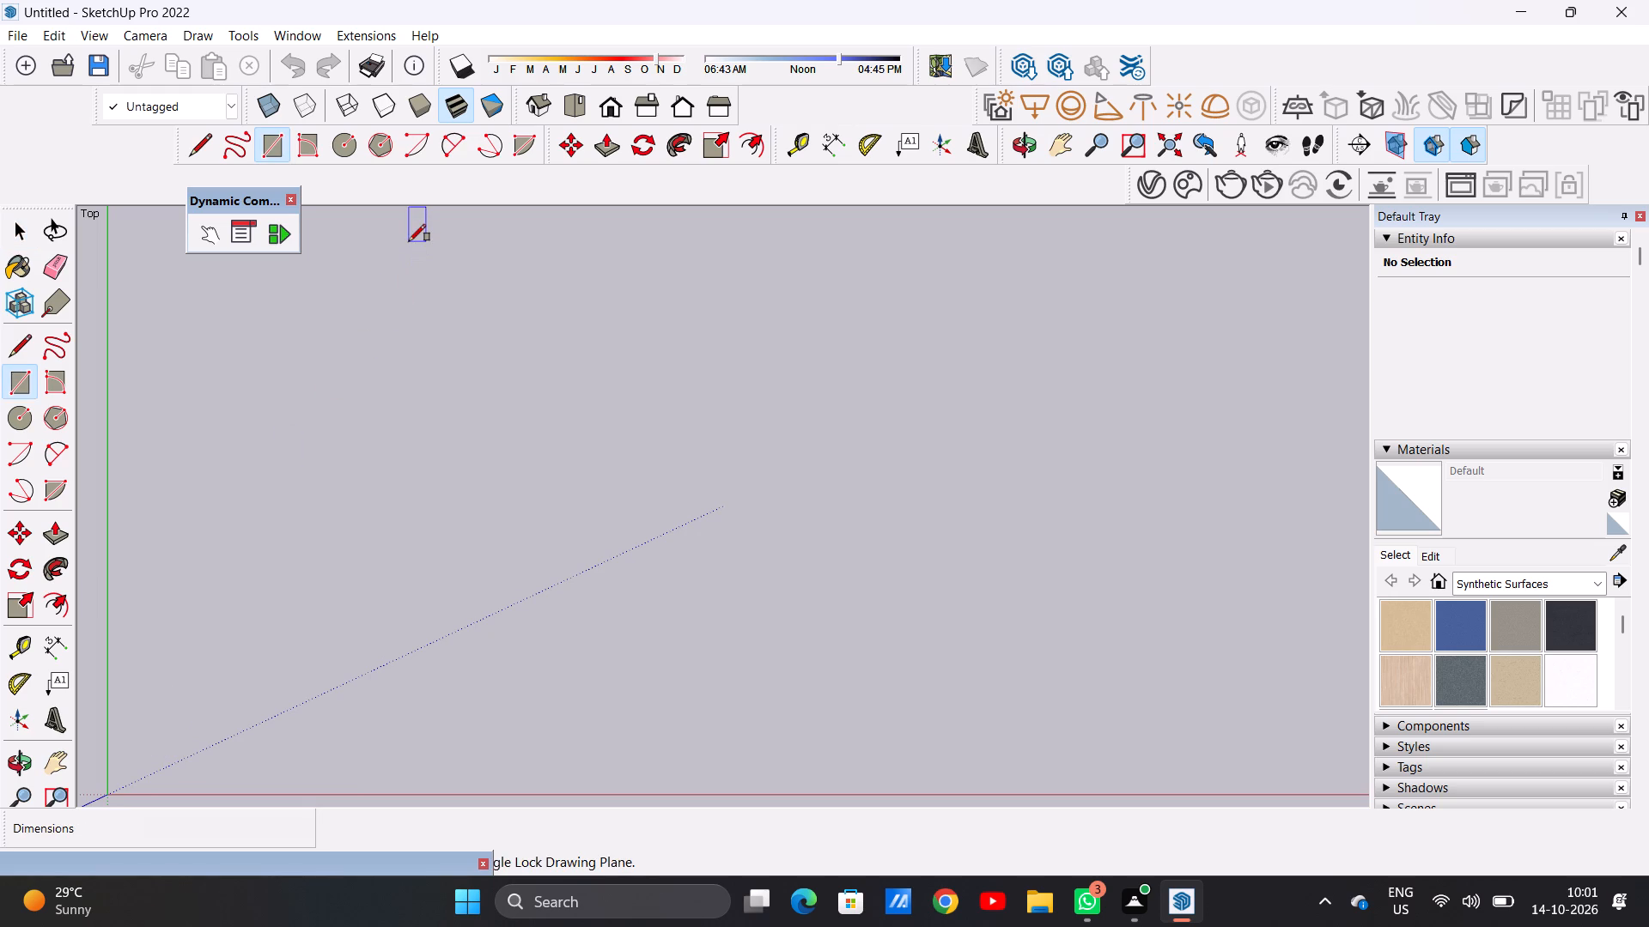
pyautogui.click(409, 241)
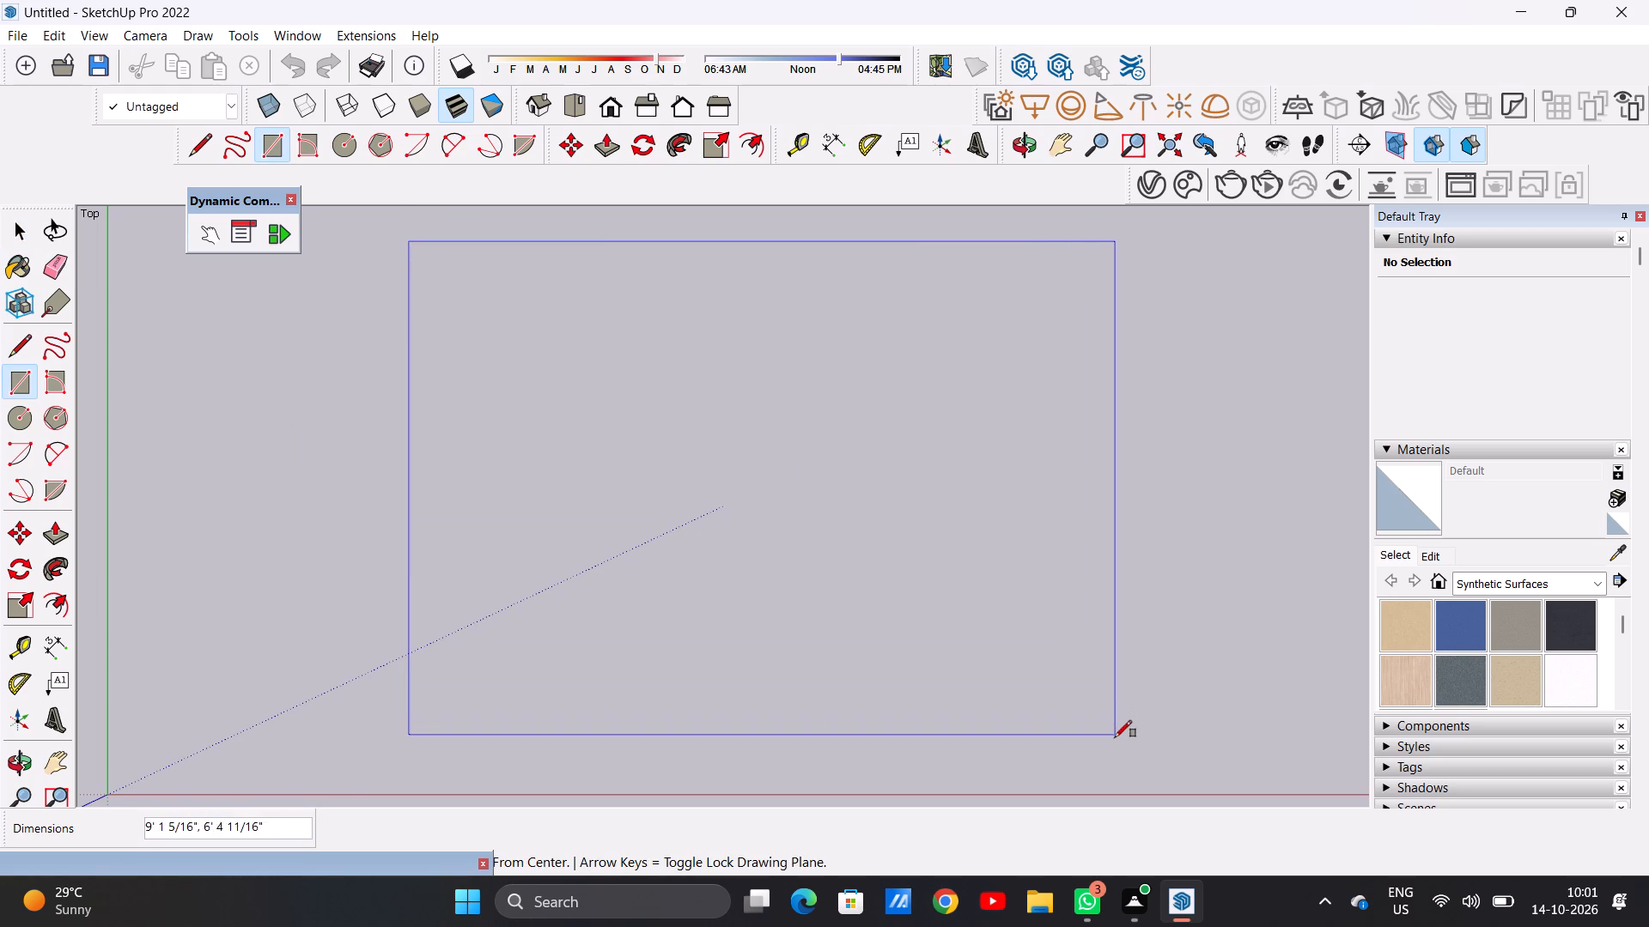
pyautogui.click(1111, 772)
pyautogui.press('space')
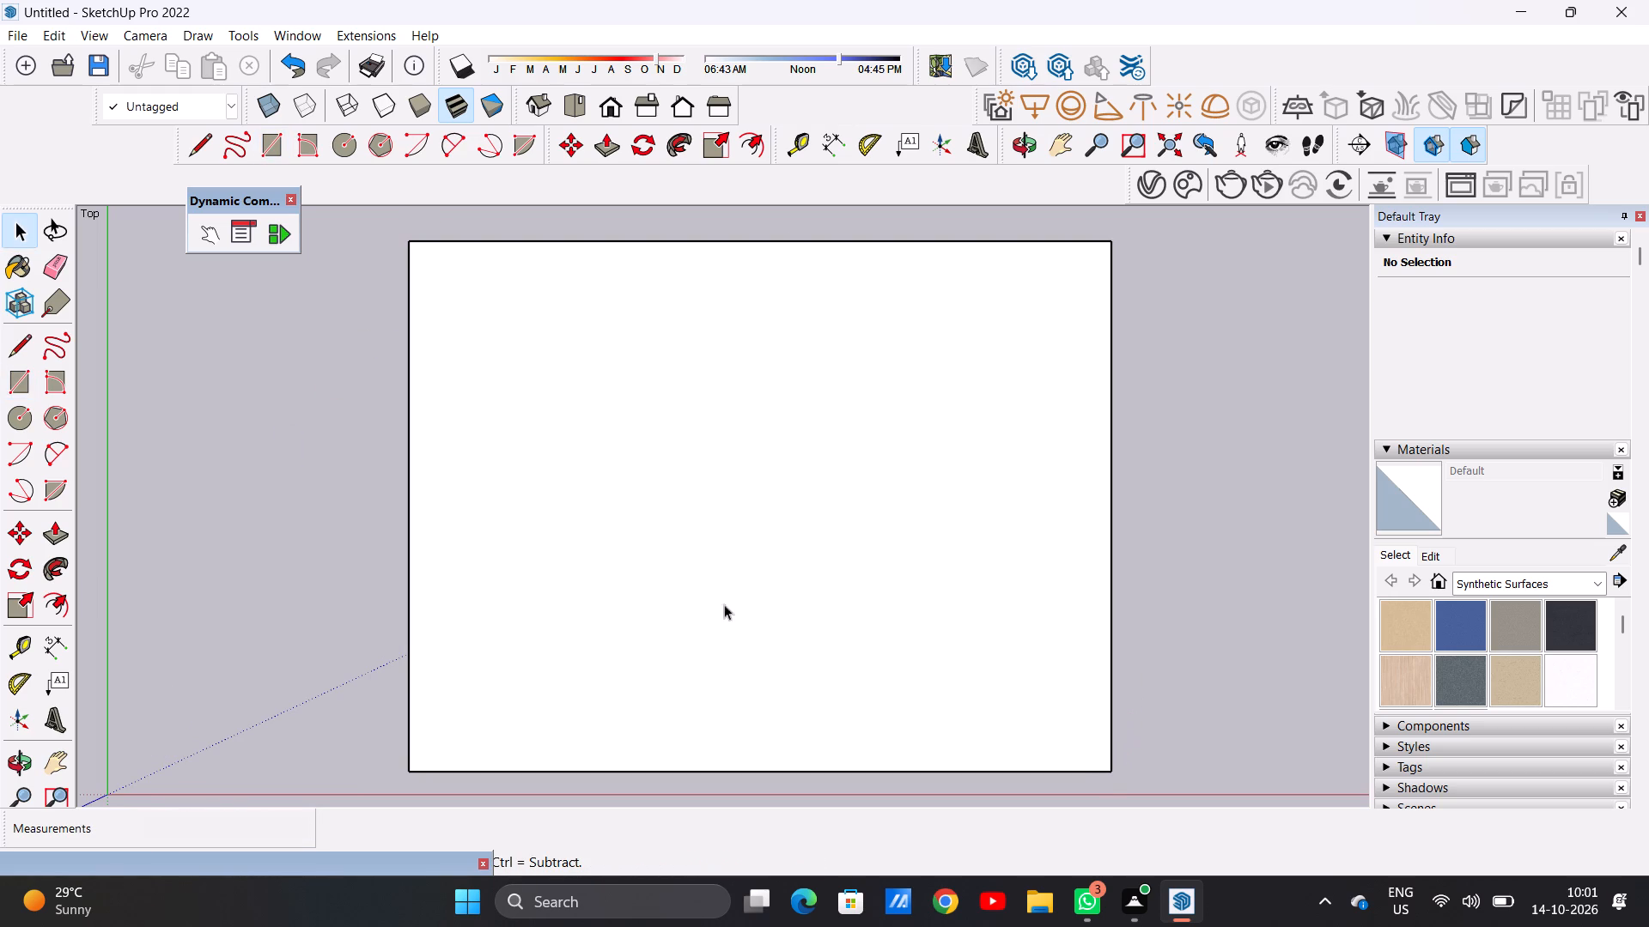
# Move the whole rectangle diagonally about 28' farther from the origin along the positive red and green directions.
pyautogui.scroll(-2, 541, 535)
pyautogui.scroll(-20, 532, 550)
pyautogui.scroll(-1, 532, 550)
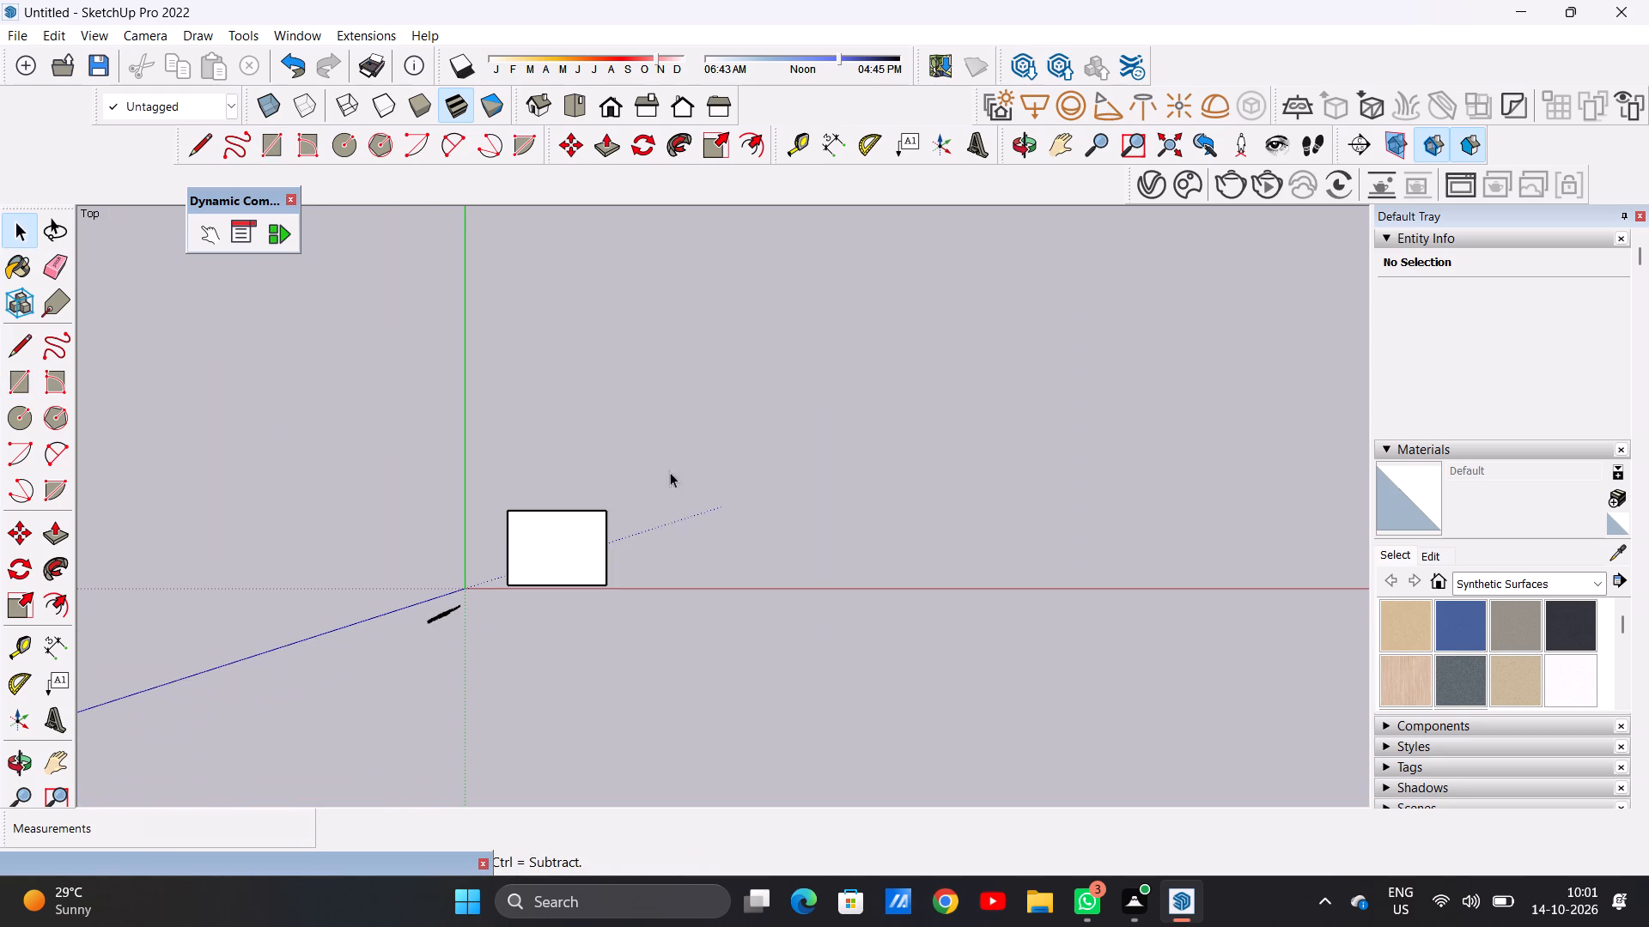
pyautogui.scroll(1, 921, 314)
pyautogui.scroll(-1, 921, 314)
pyautogui.scroll(7, 921, 314)
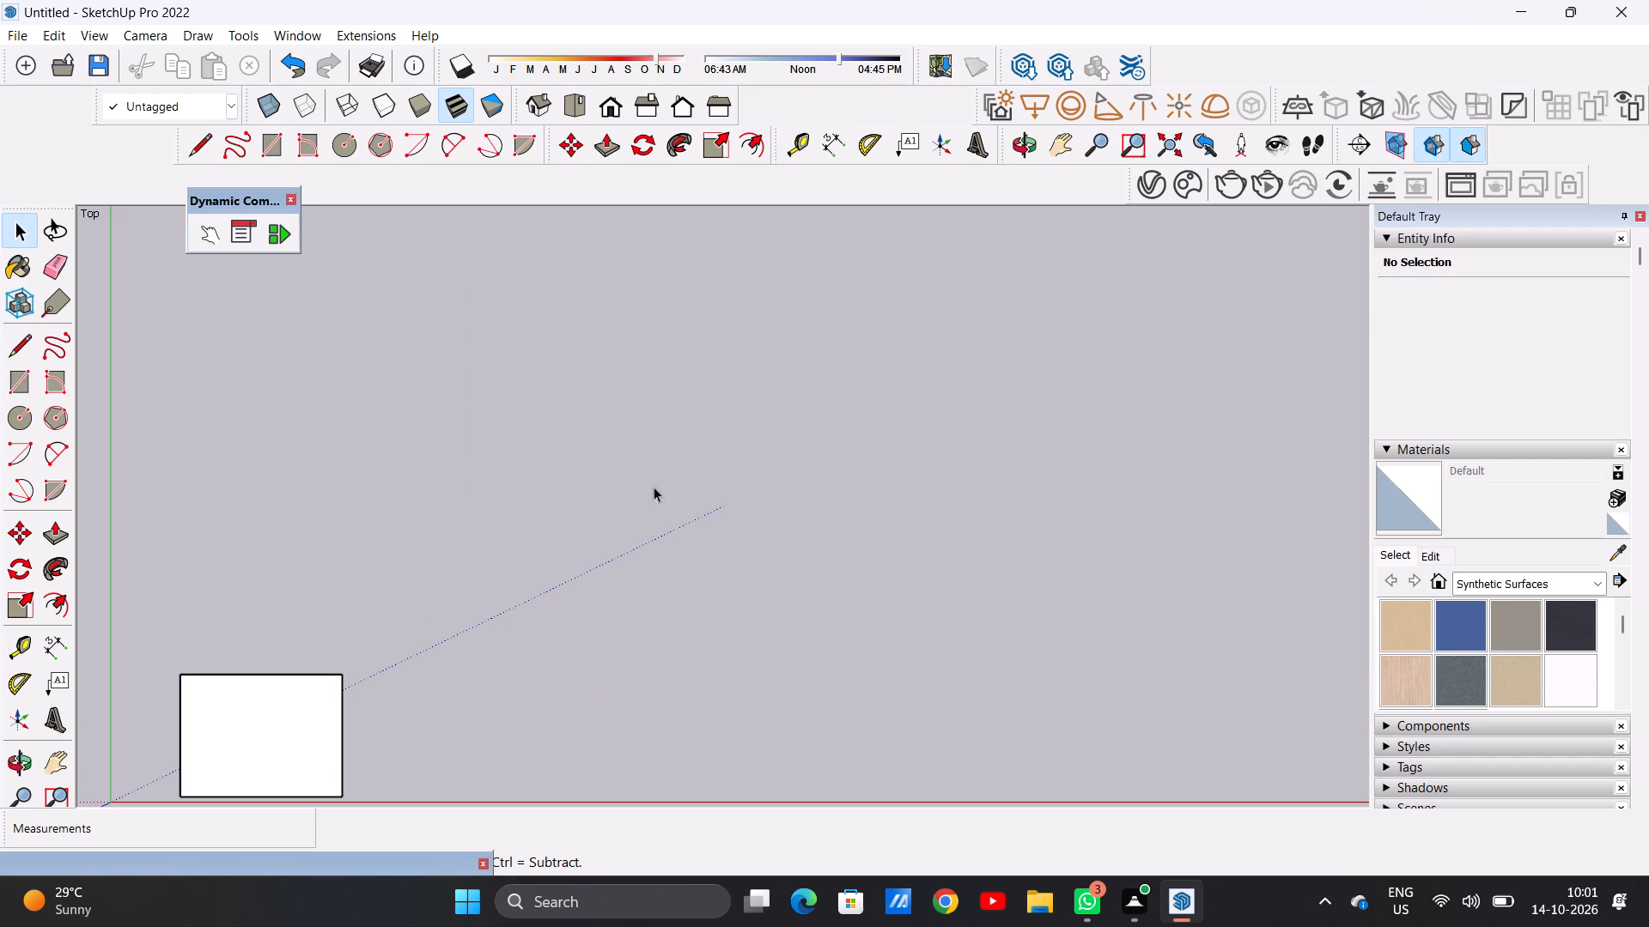
pyautogui.tripleClick(273, 747)
pyautogui.press('m')
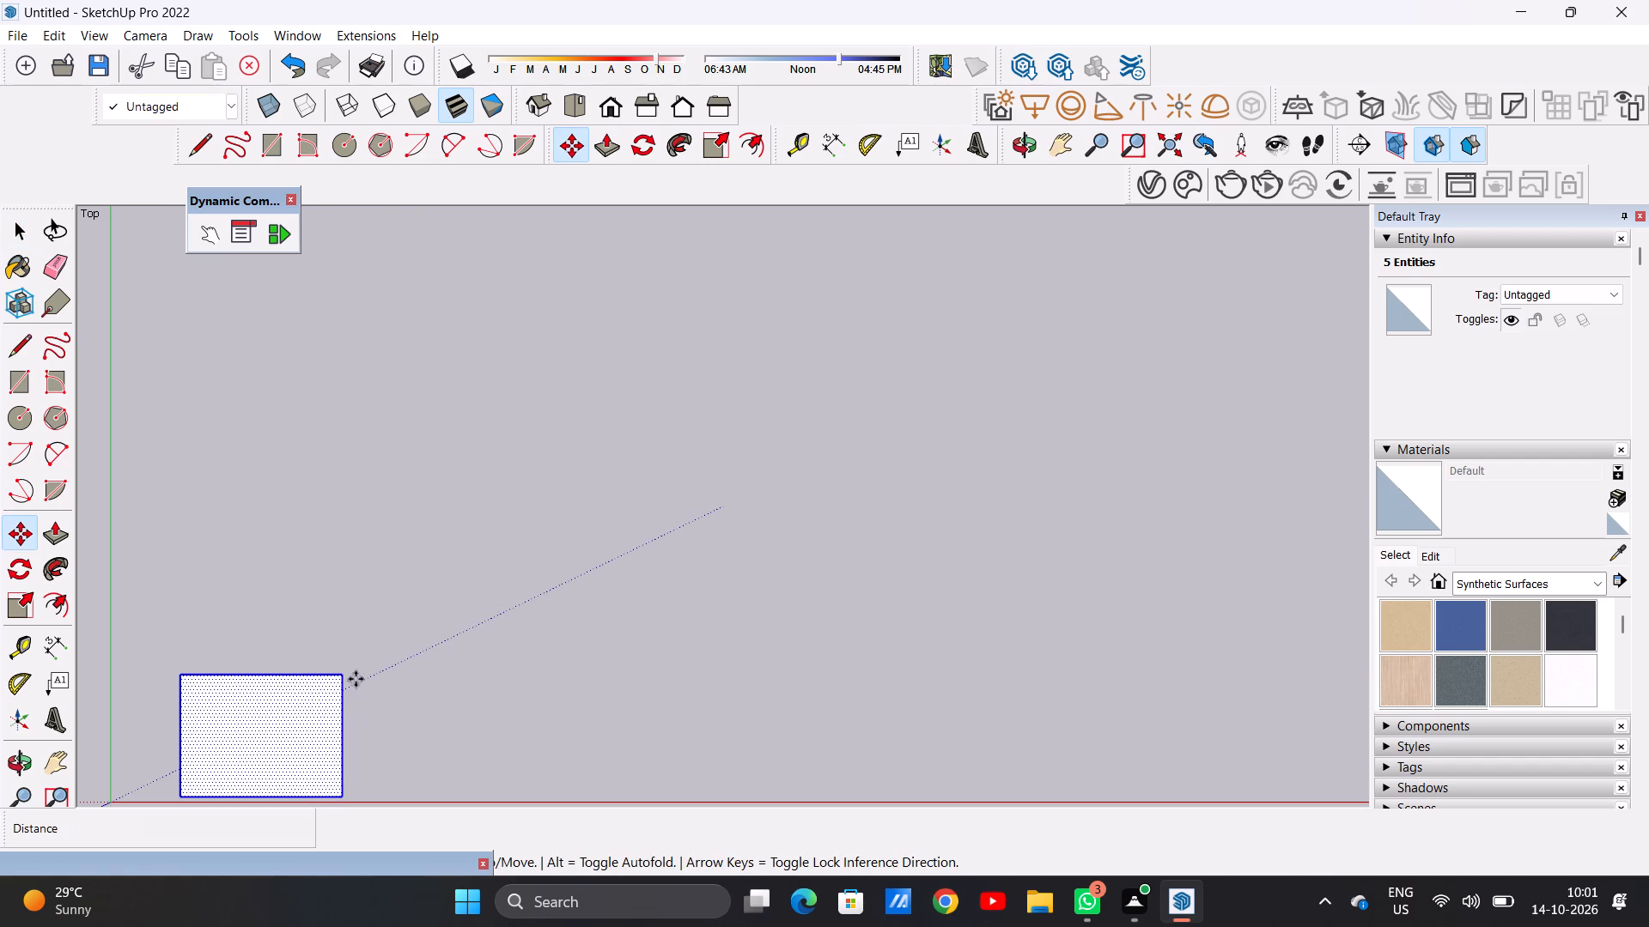
pyautogui.click(342, 676)
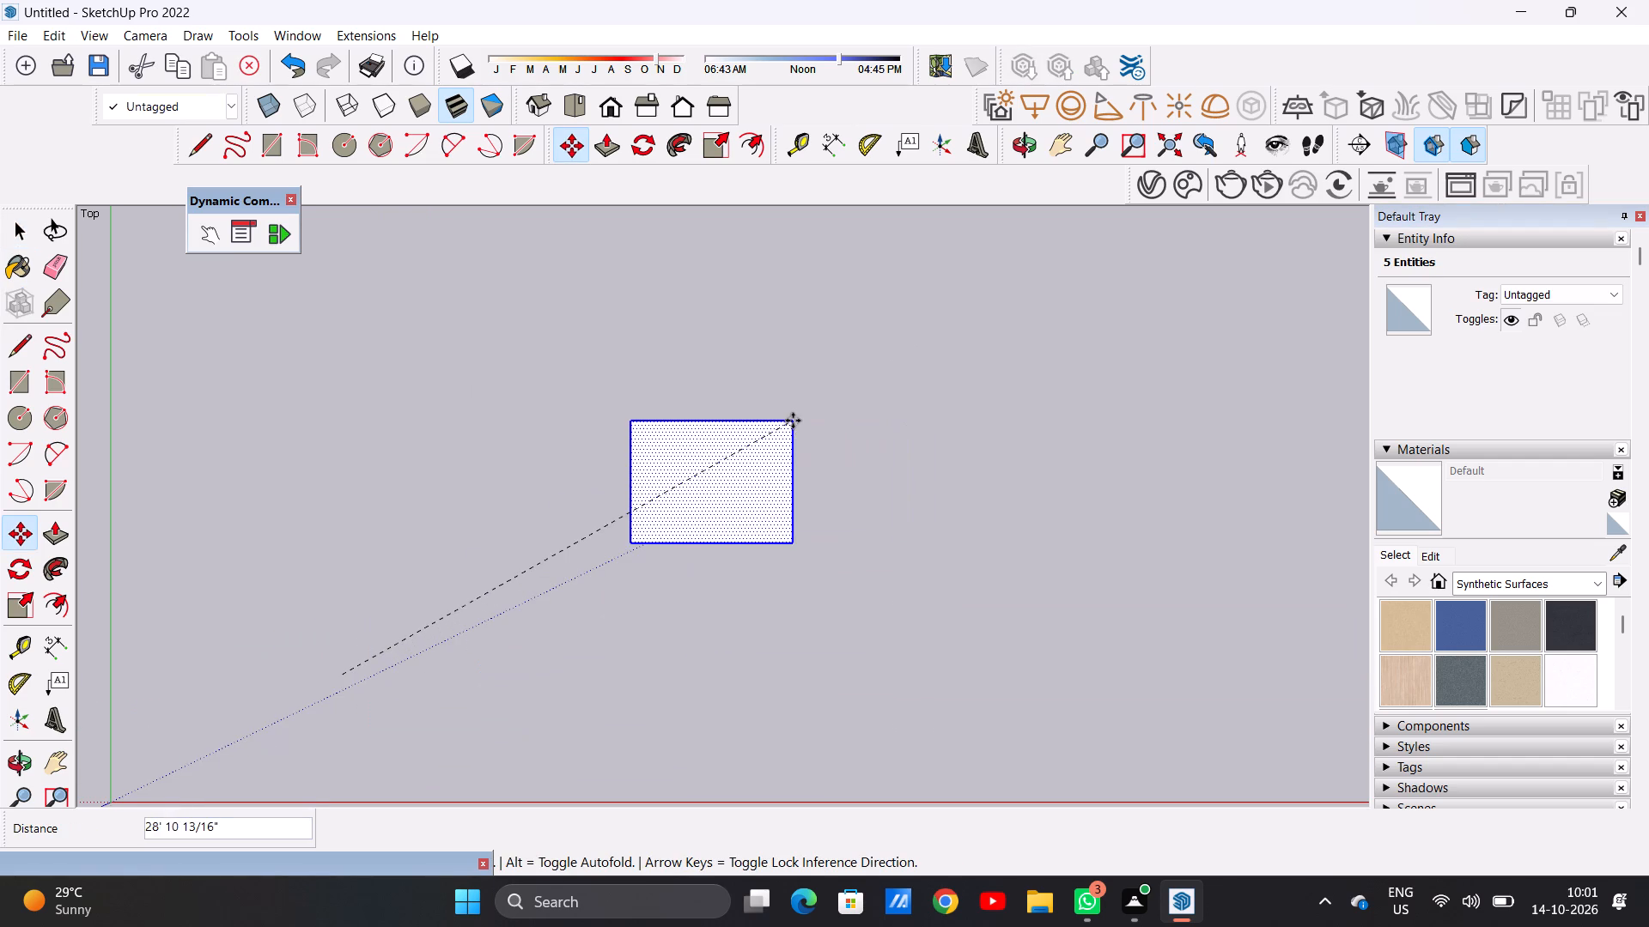
pyautogui.click(765, 421)
pyautogui.press('space')
pyautogui.click(932, 421)
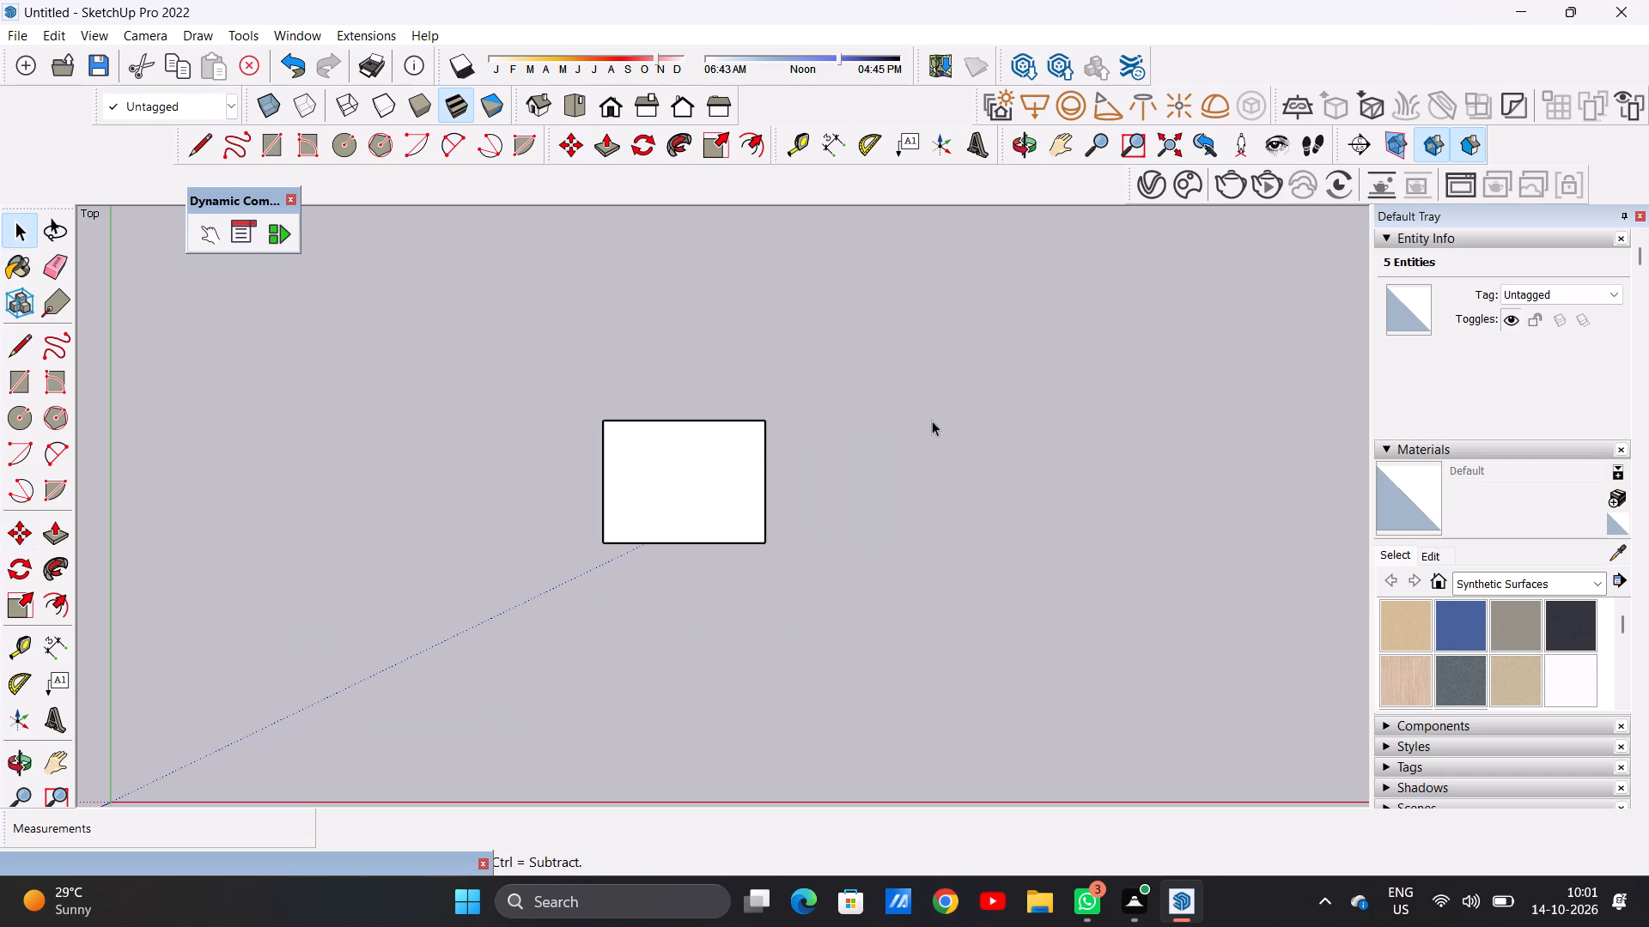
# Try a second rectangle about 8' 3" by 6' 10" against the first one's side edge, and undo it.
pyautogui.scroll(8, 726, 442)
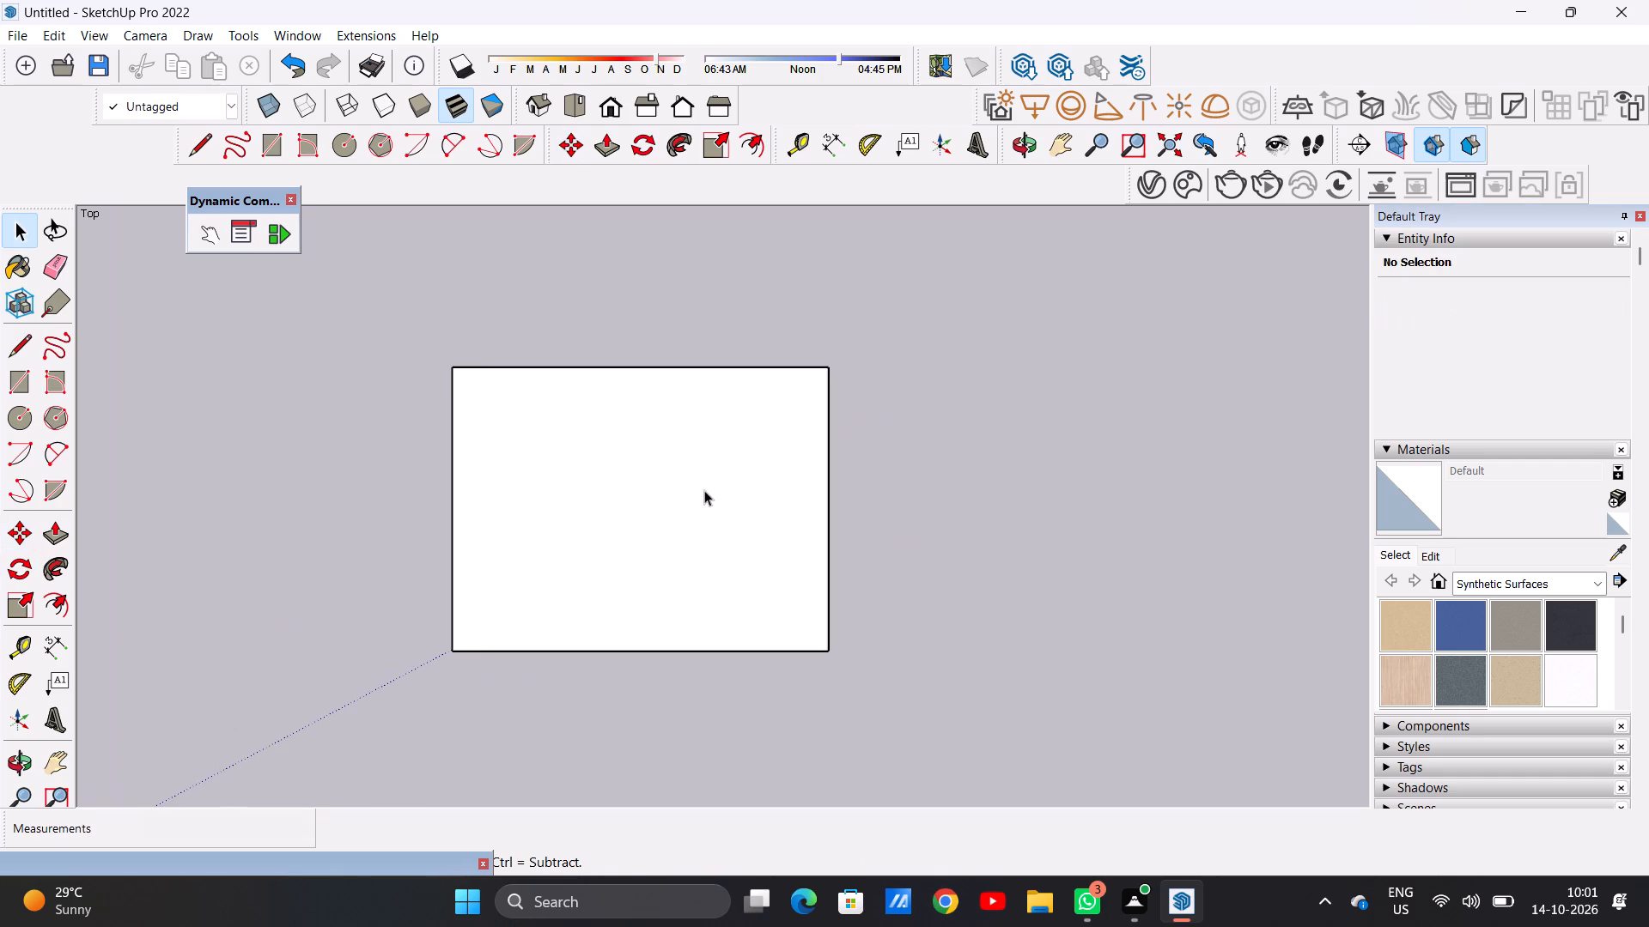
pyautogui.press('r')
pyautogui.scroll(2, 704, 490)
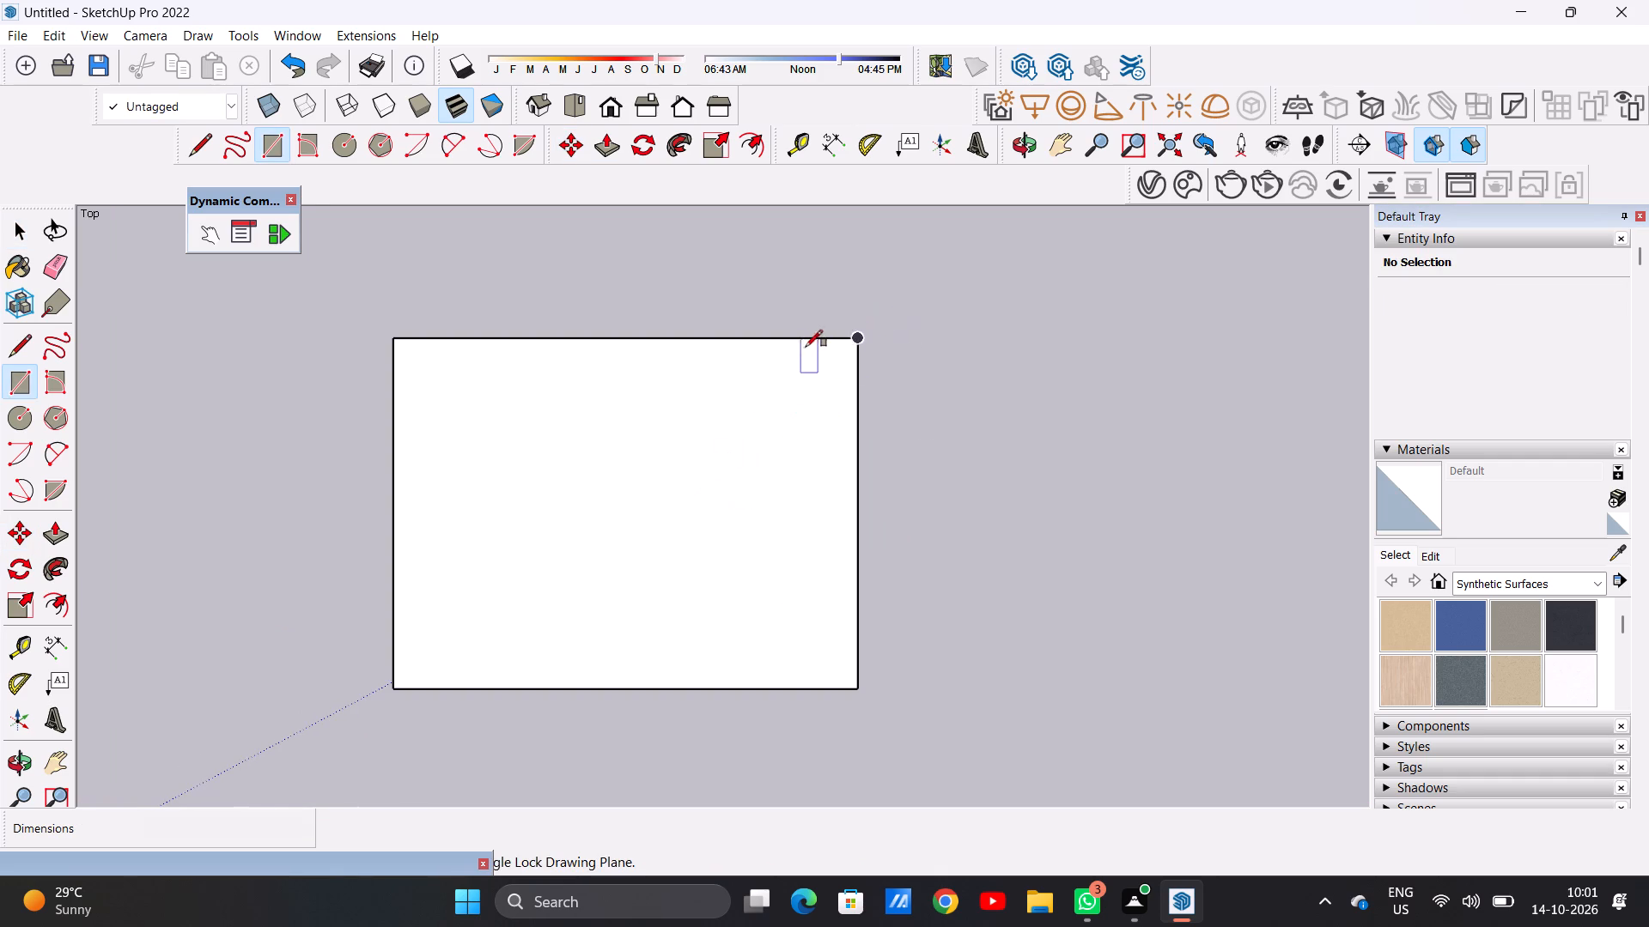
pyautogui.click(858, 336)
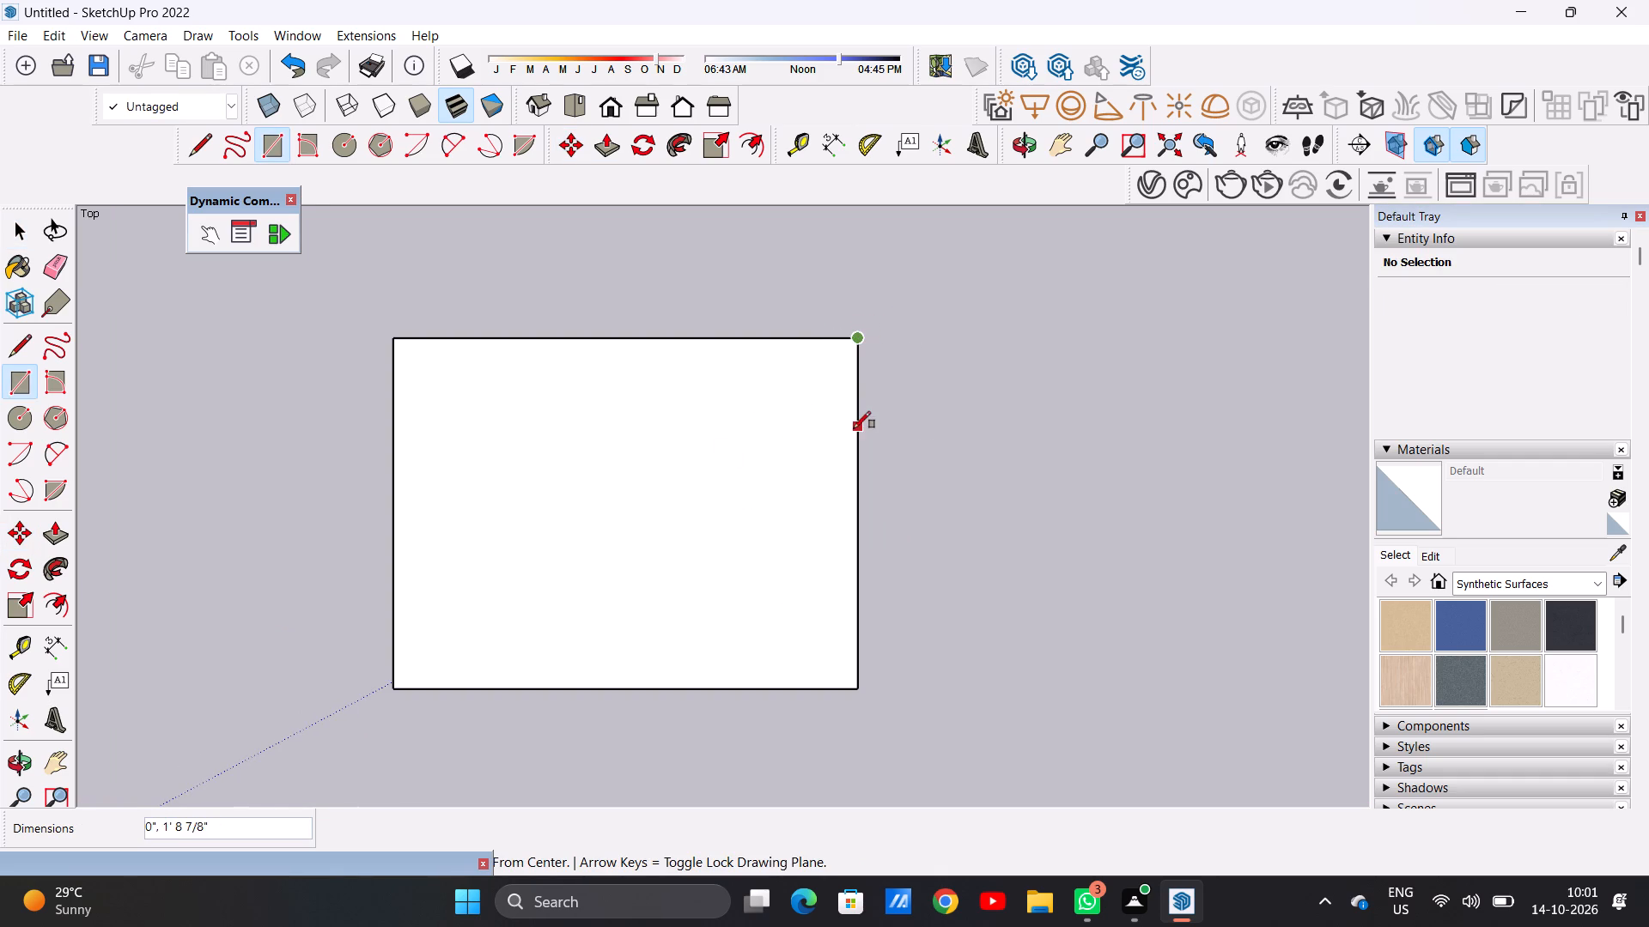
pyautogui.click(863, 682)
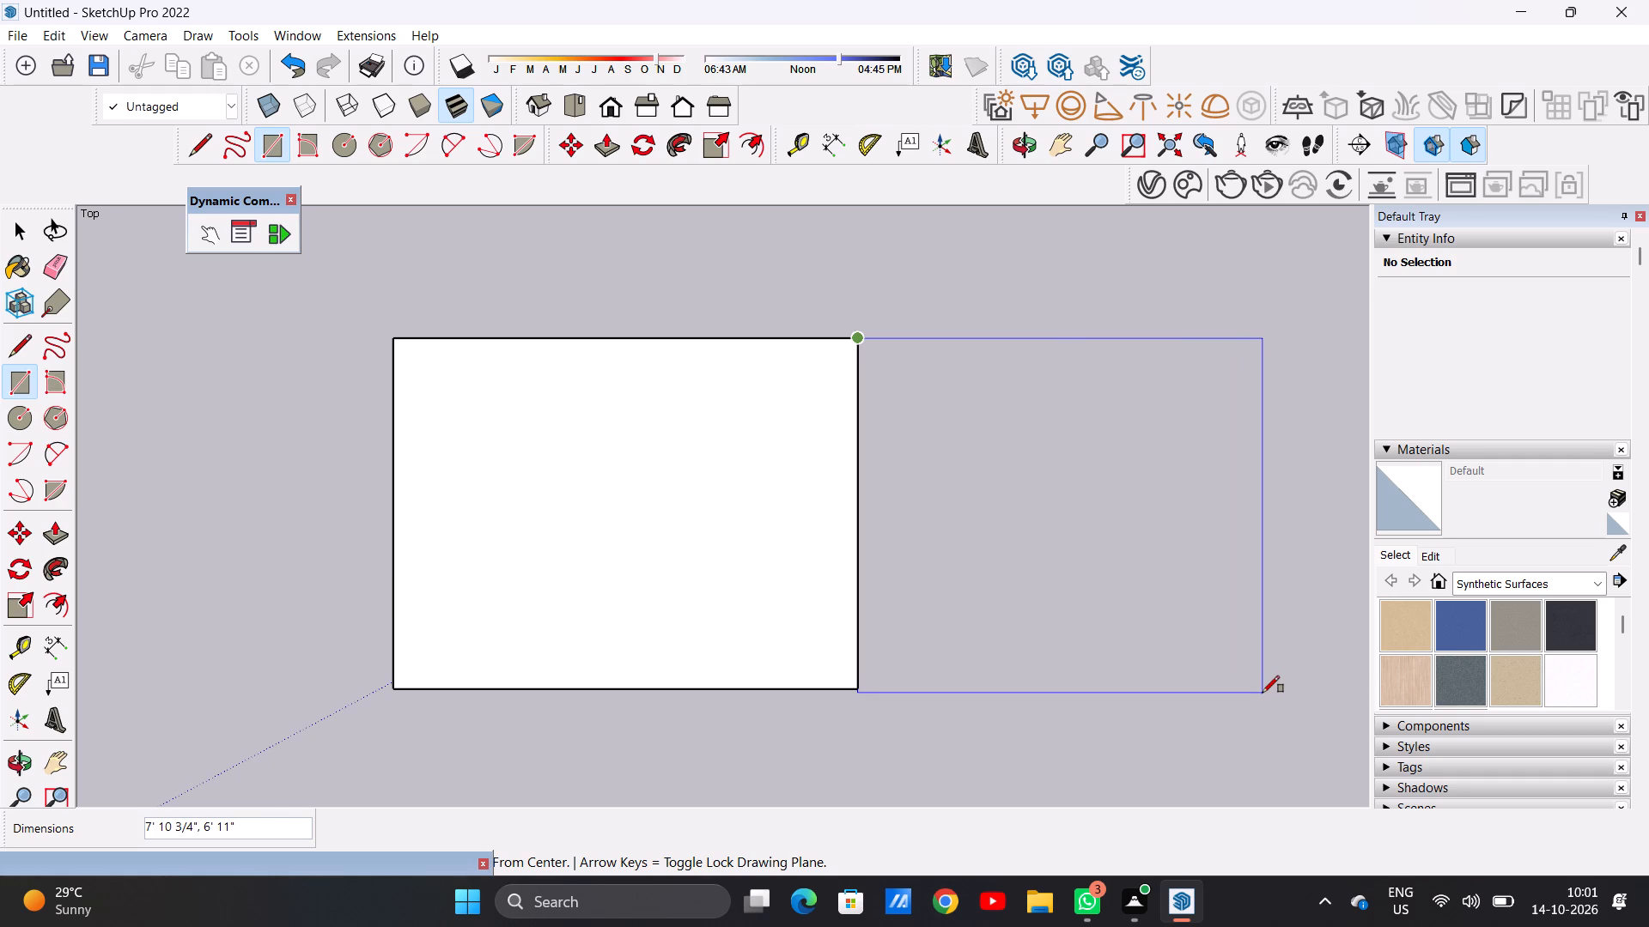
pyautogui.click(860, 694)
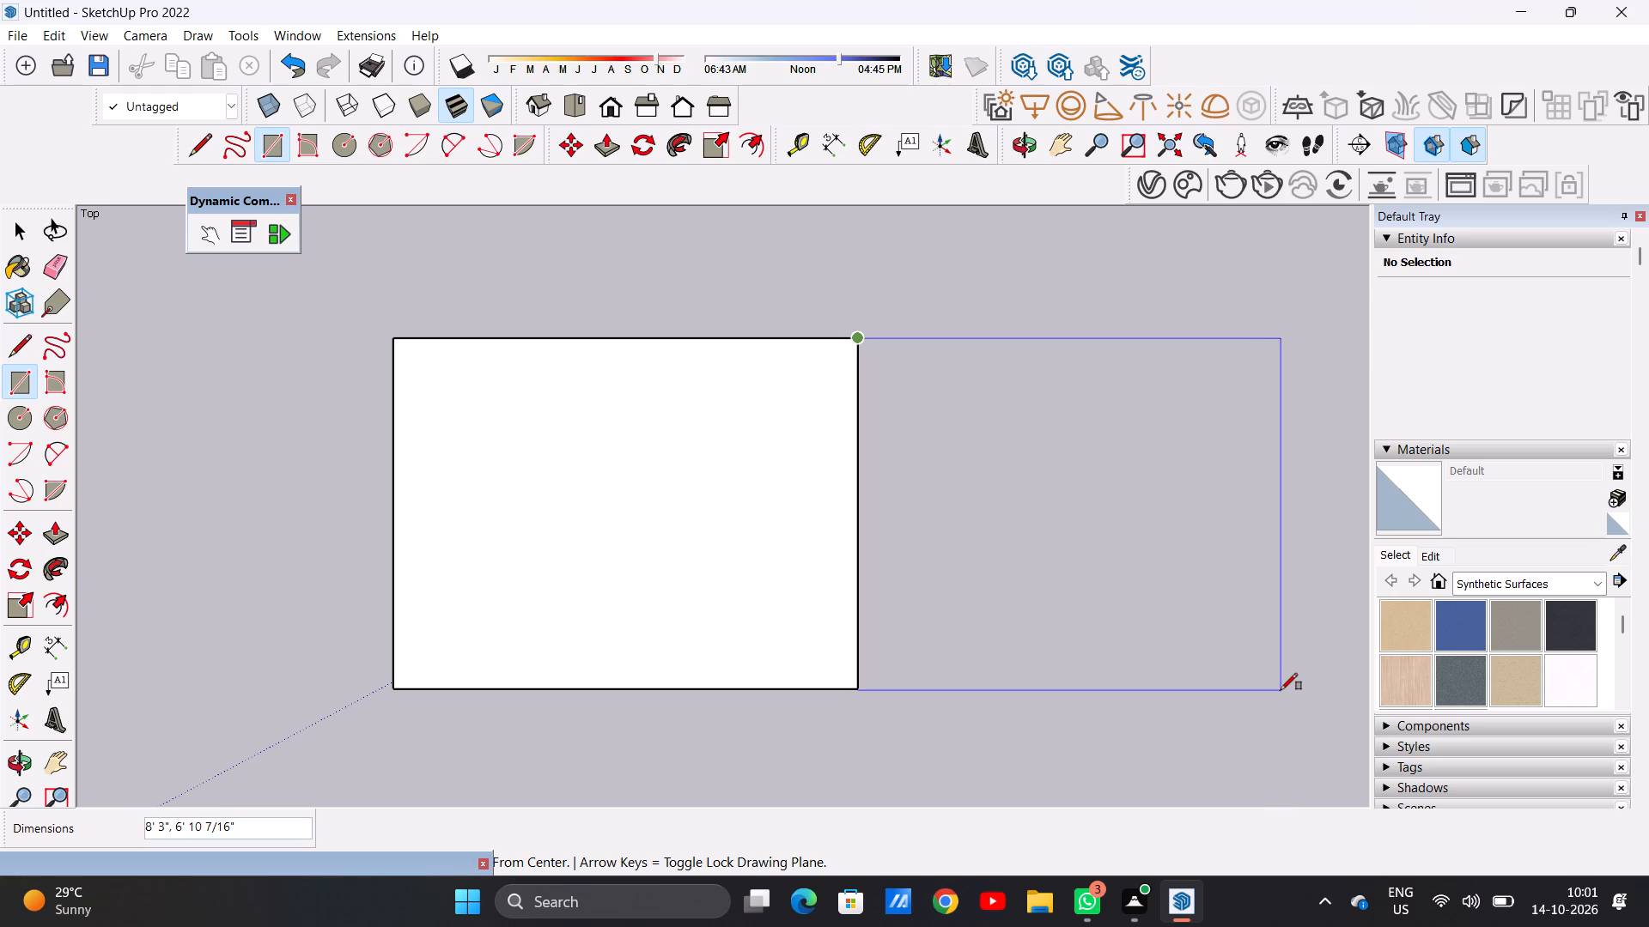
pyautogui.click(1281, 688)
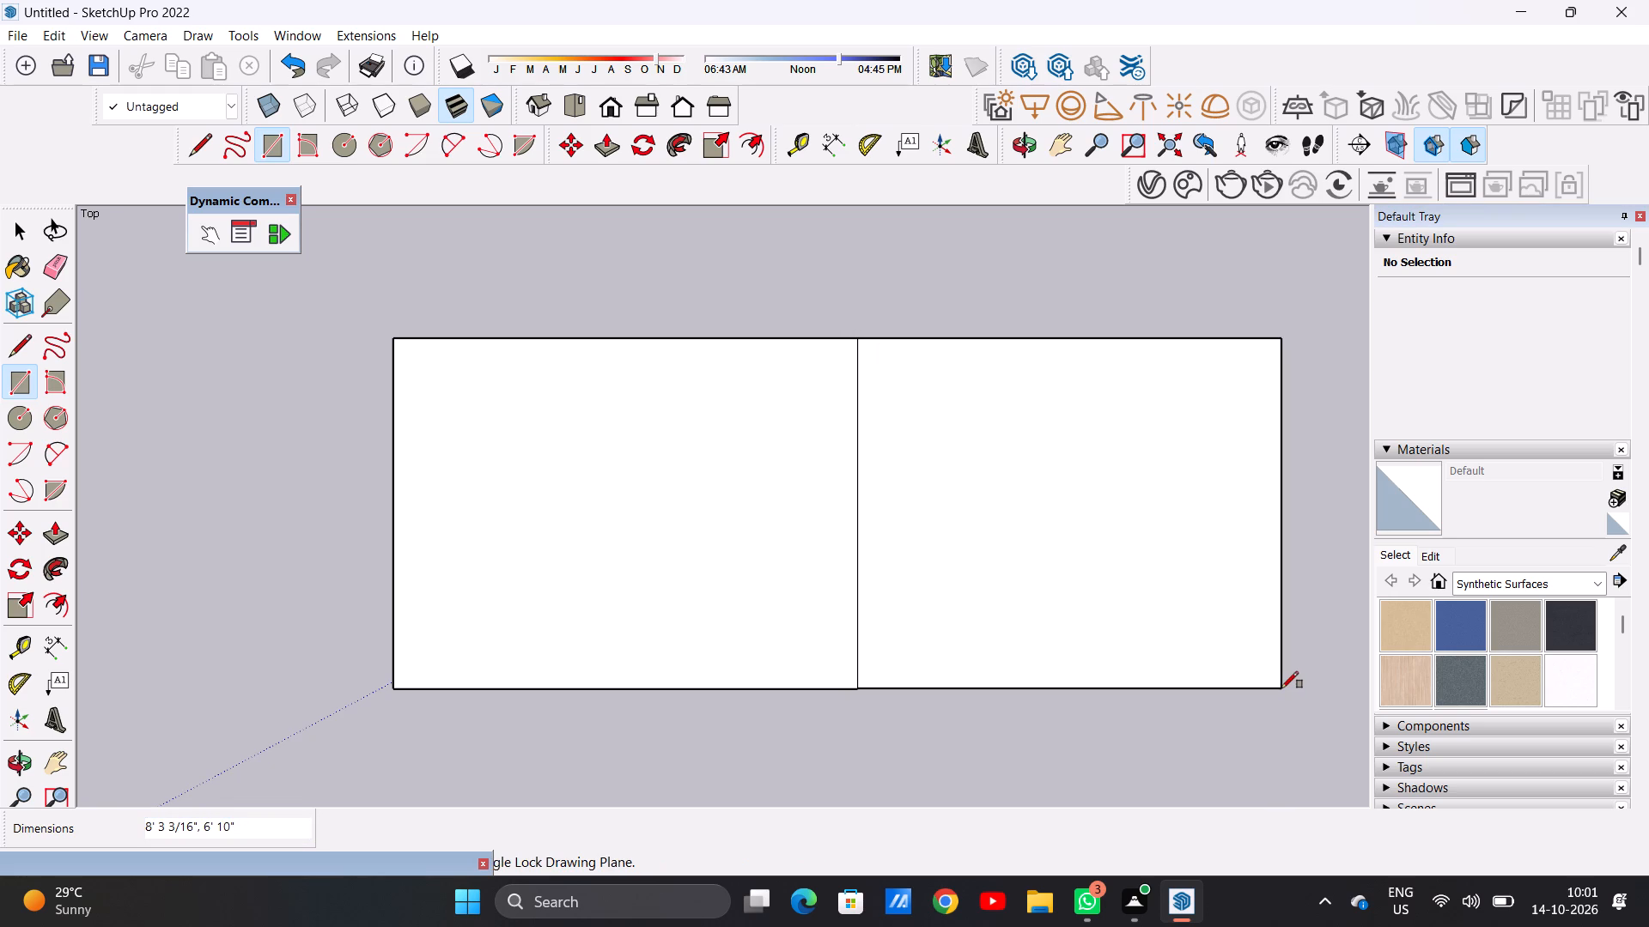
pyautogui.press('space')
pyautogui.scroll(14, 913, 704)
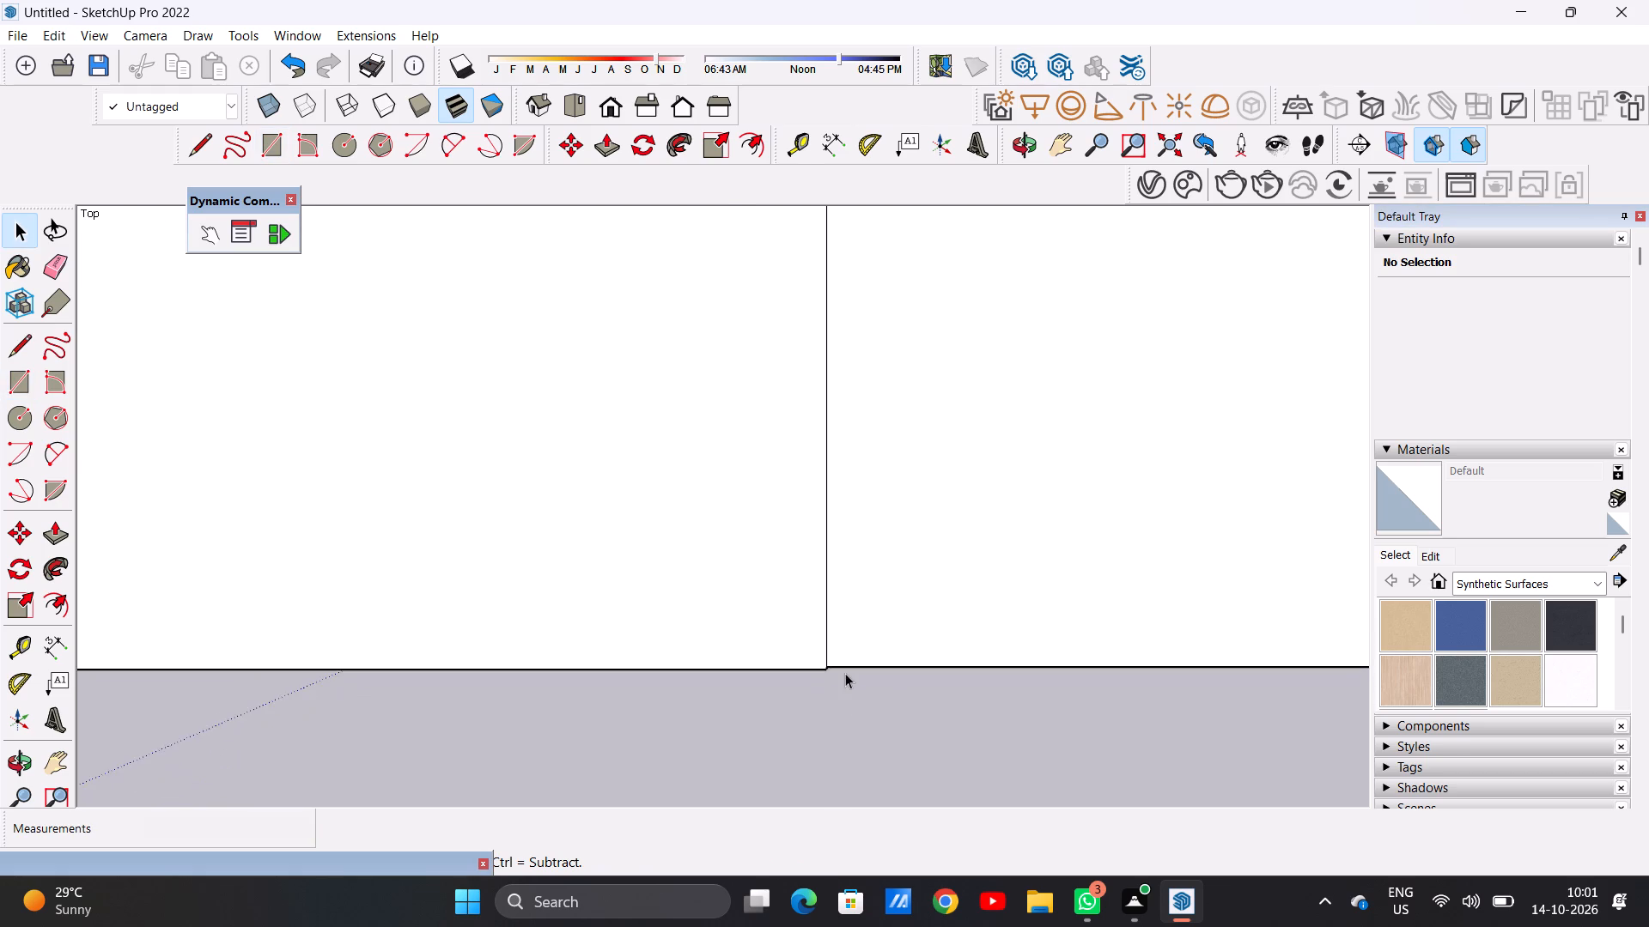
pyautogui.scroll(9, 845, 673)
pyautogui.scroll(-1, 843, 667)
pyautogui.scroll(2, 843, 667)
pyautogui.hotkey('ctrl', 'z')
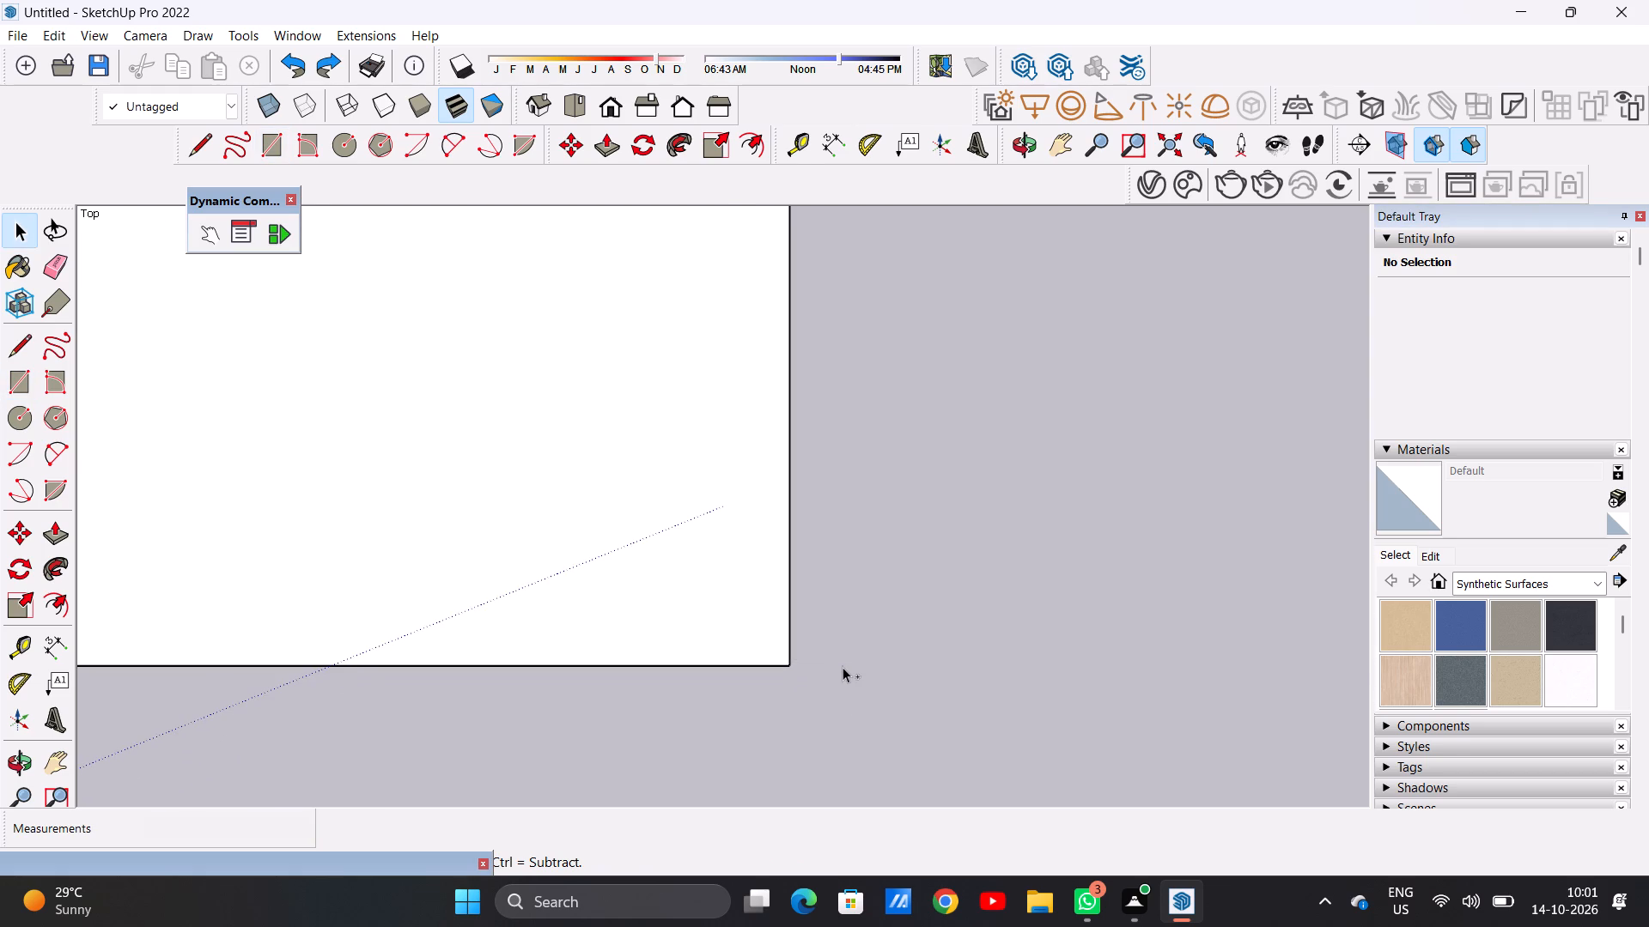
# Draw an adjoining square about 6' 10" by 6' 10" on the rectangle's side edge farthest from the green axis, snapped to its corners.
pyautogui.scroll(-20, 828, 673)
pyautogui.scroll(-13, 828, 673)
pyautogui.scroll(3, 782, 651)
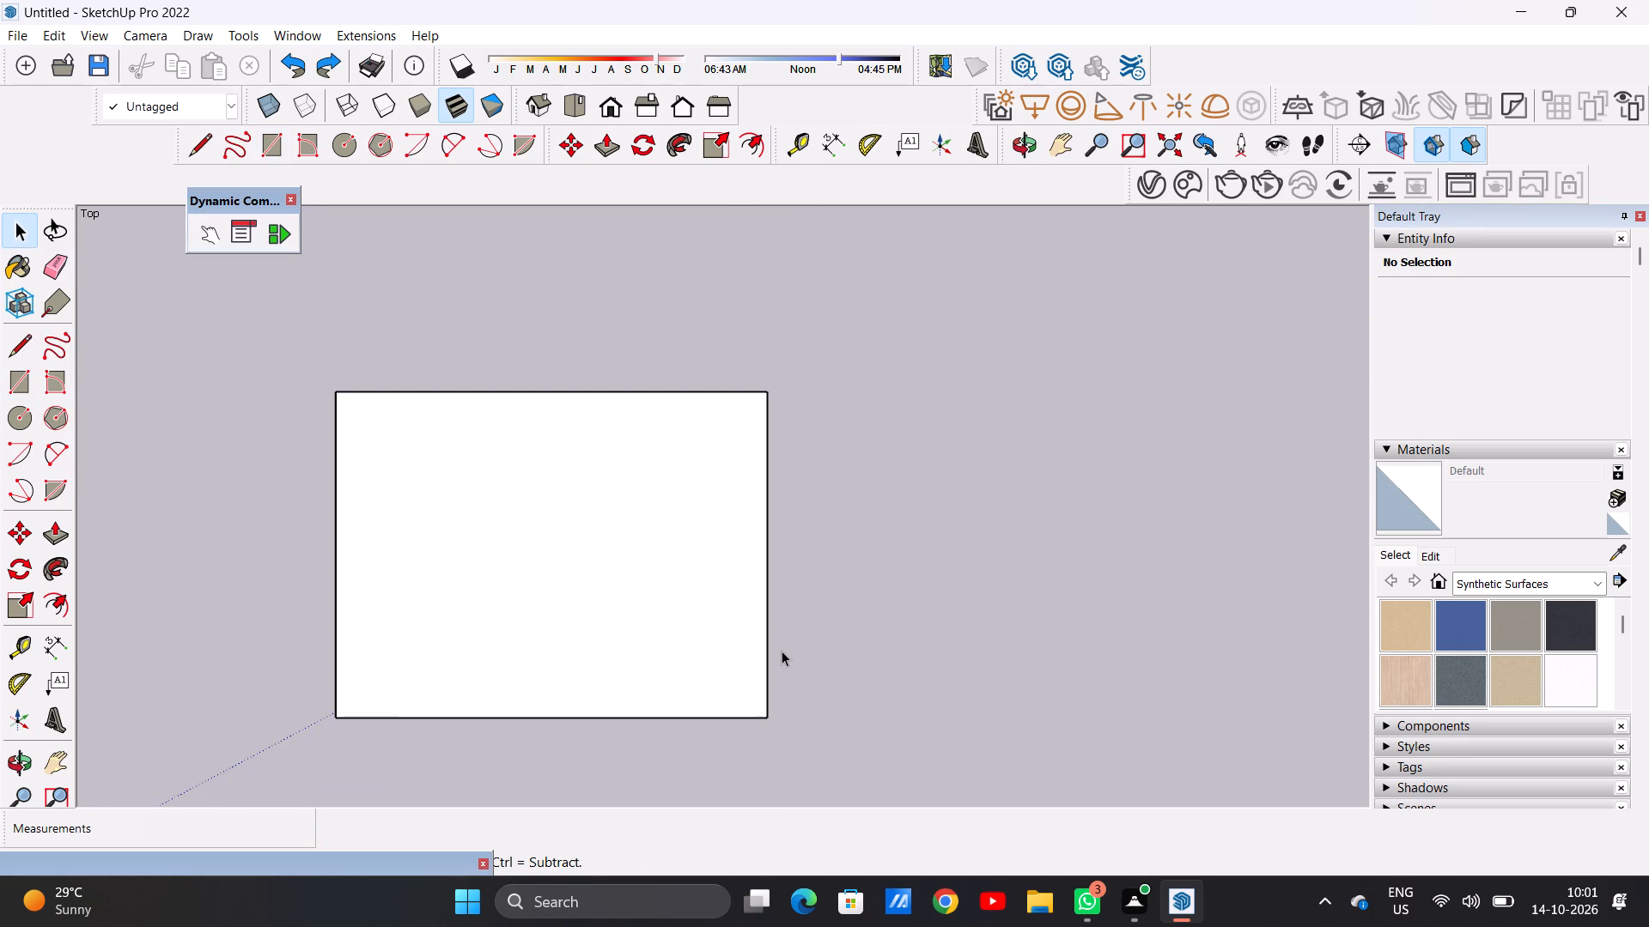
pyautogui.press('r')
pyautogui.click(768, 706)
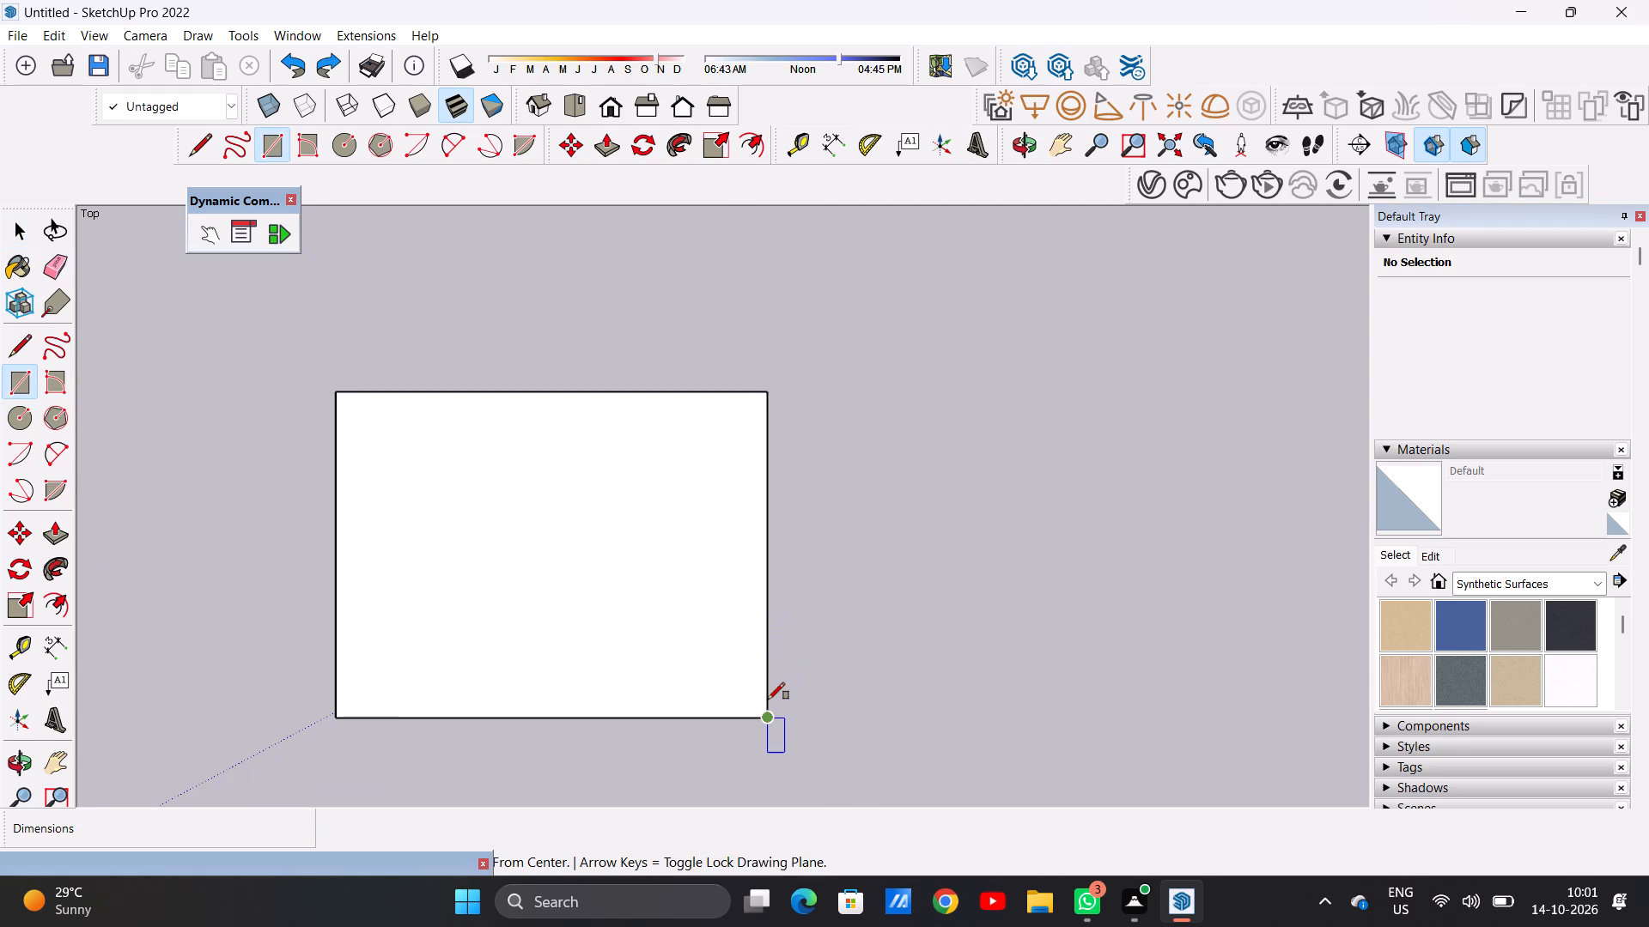
pyautogui.click(766, 395)
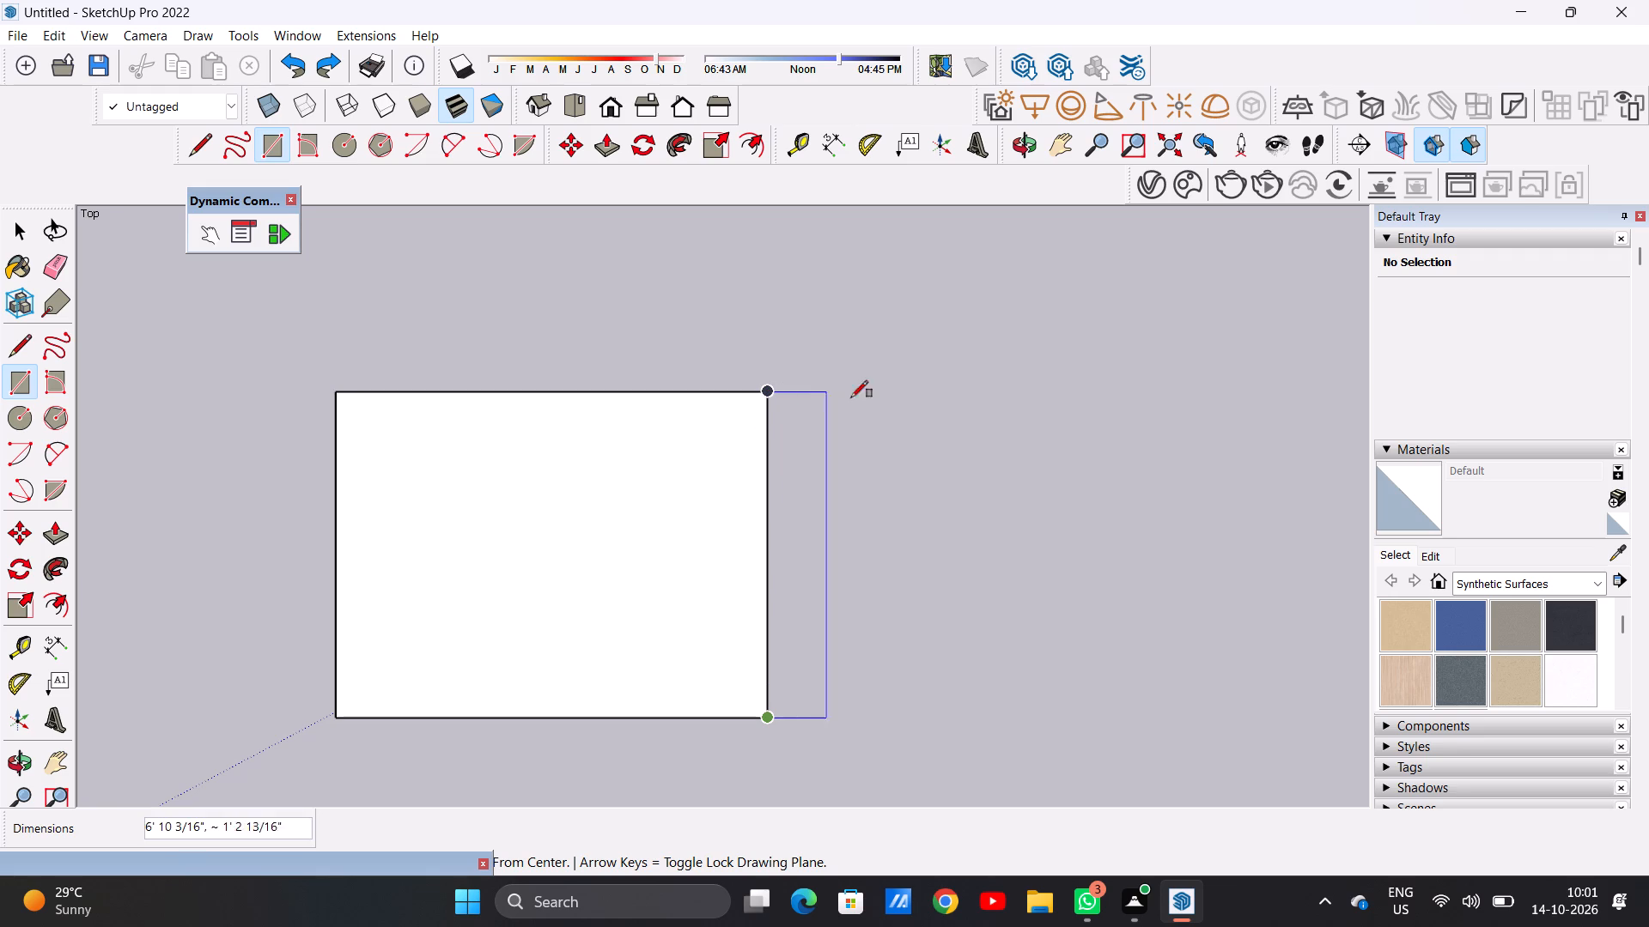
pyautogui.click(1093, 397)
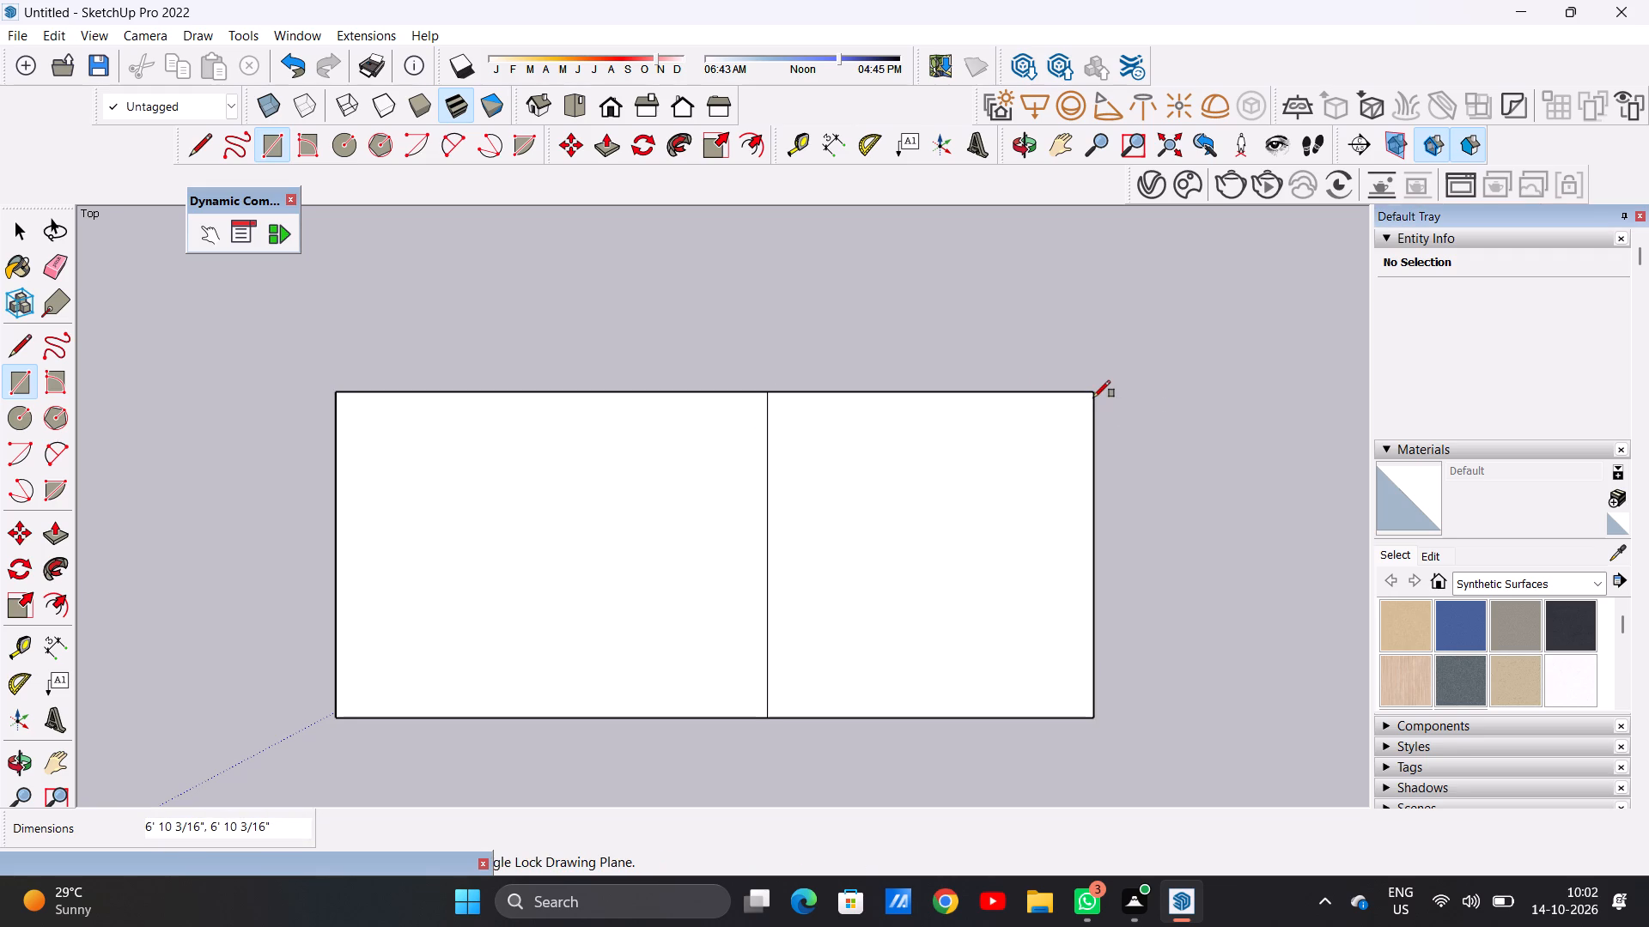
pyautogui.press('space')
# Erase the shared edge between the two adjoining shapes so they form one face.
pyautogui.scroll(3, 836, 694)
pyautogui.scroll(-1, 788, 690)
pyautogui.scroll(7, 776, 692)
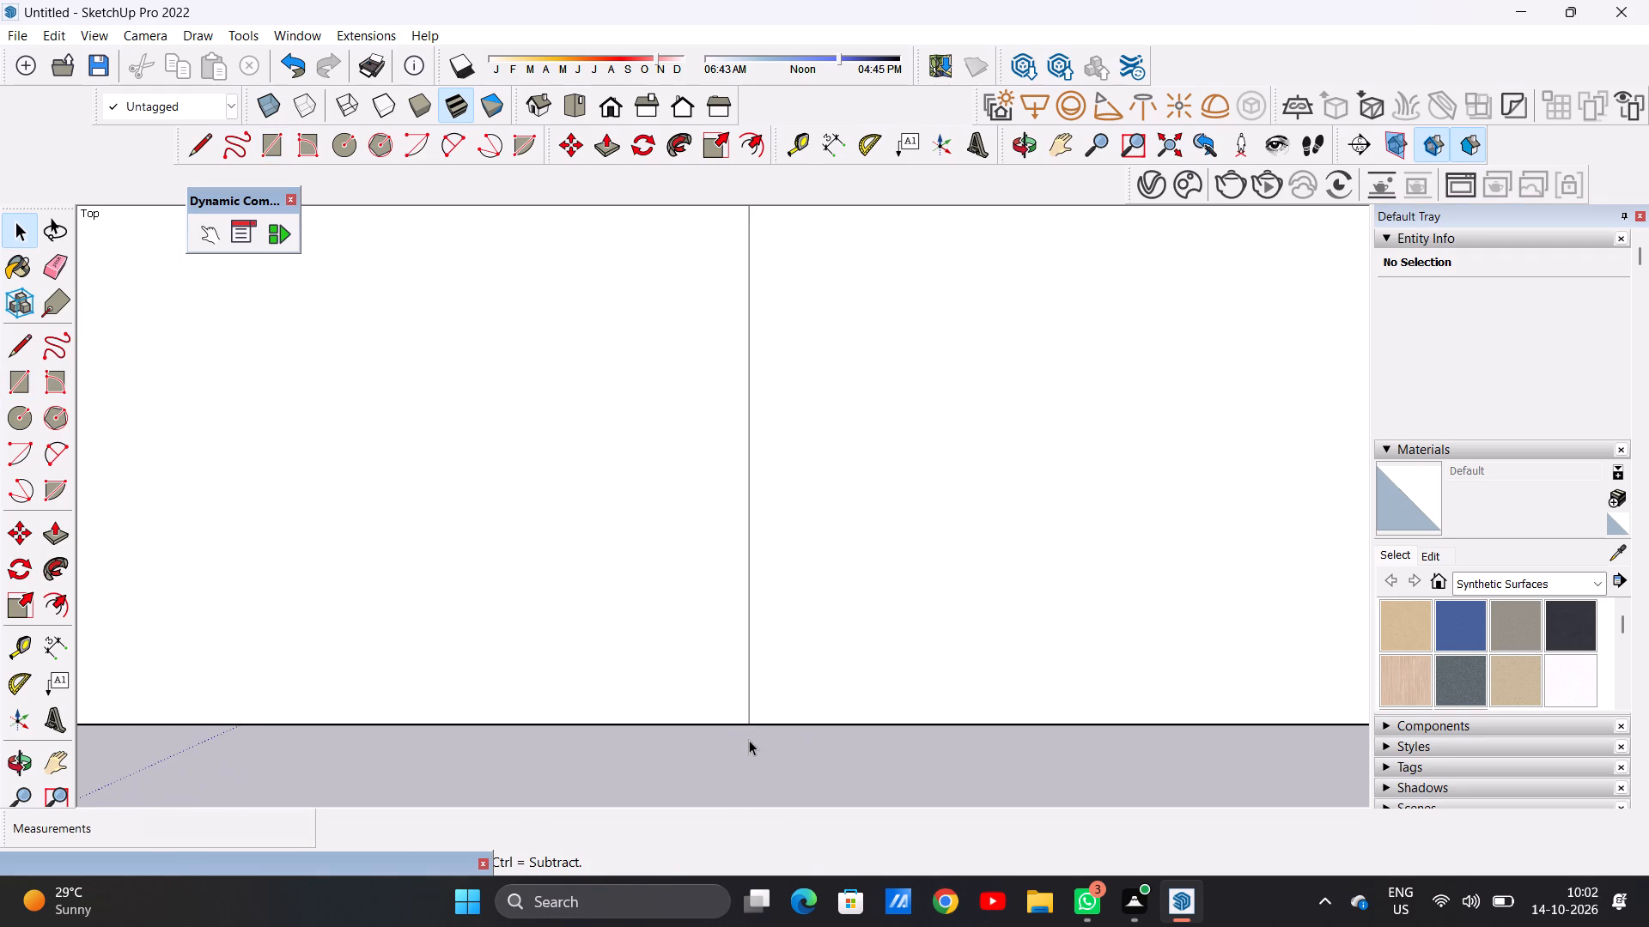
pyautogui.press('e')
pyautogui.moveTo(716, 626); pyautogui.dragTo(784, 628)
pyautogui.moveTo(782, 627); pyautogui.dragTo(758, 624)
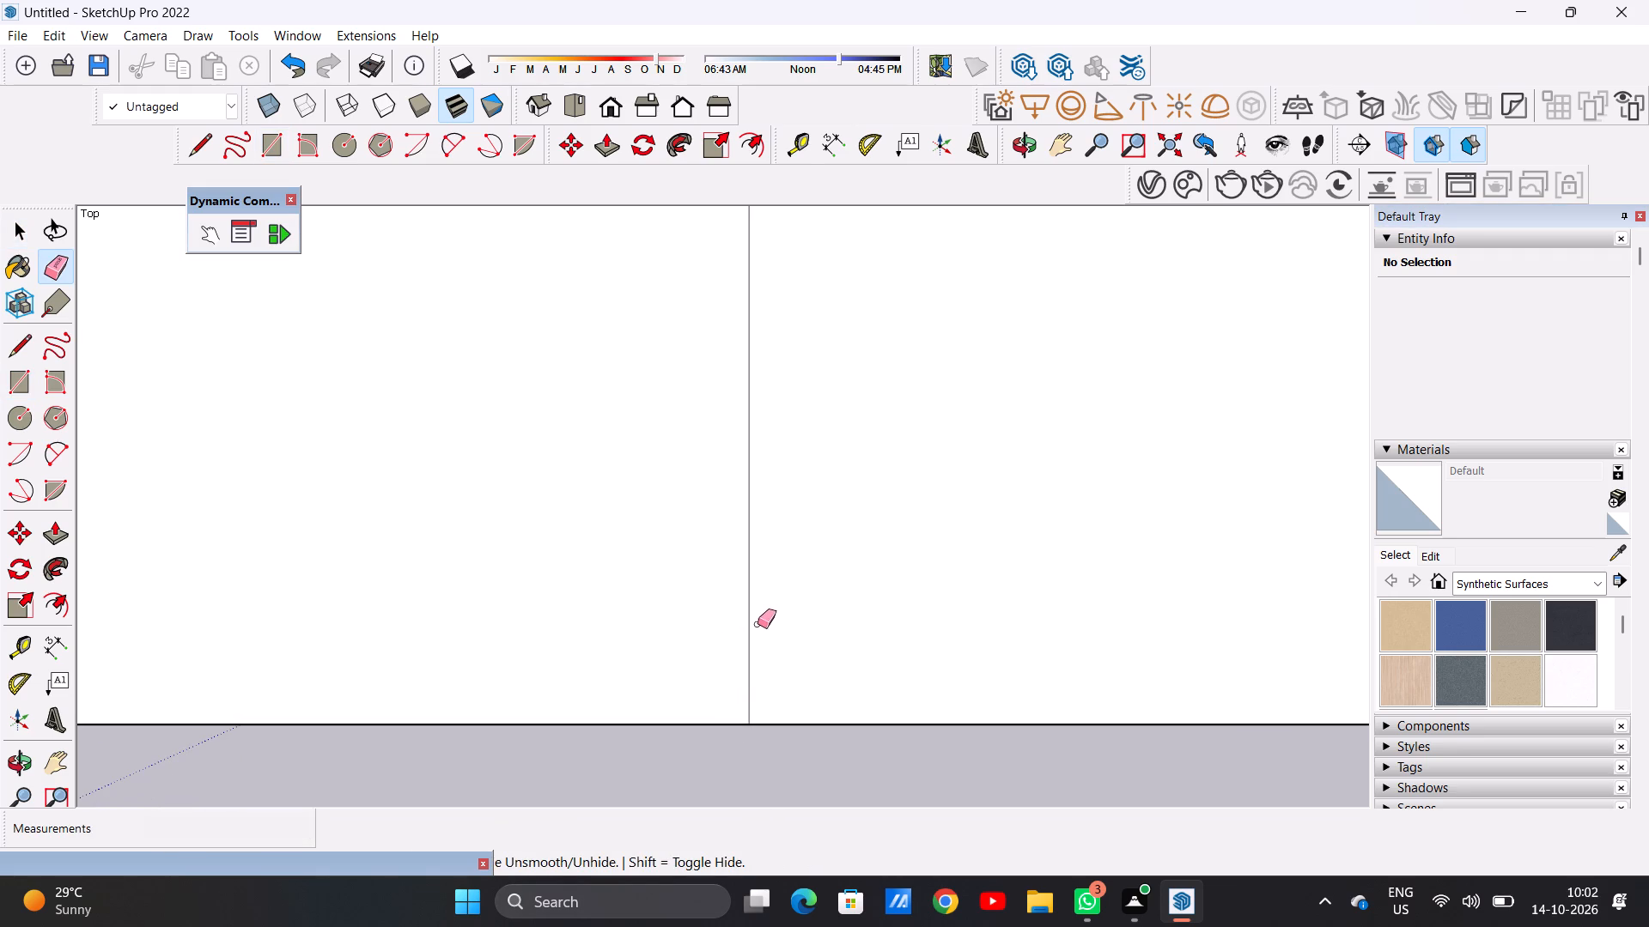
pyautogui.moveTo(758, 624); pyautogui.dragTo(775, 607)
pyautogui.press('space')
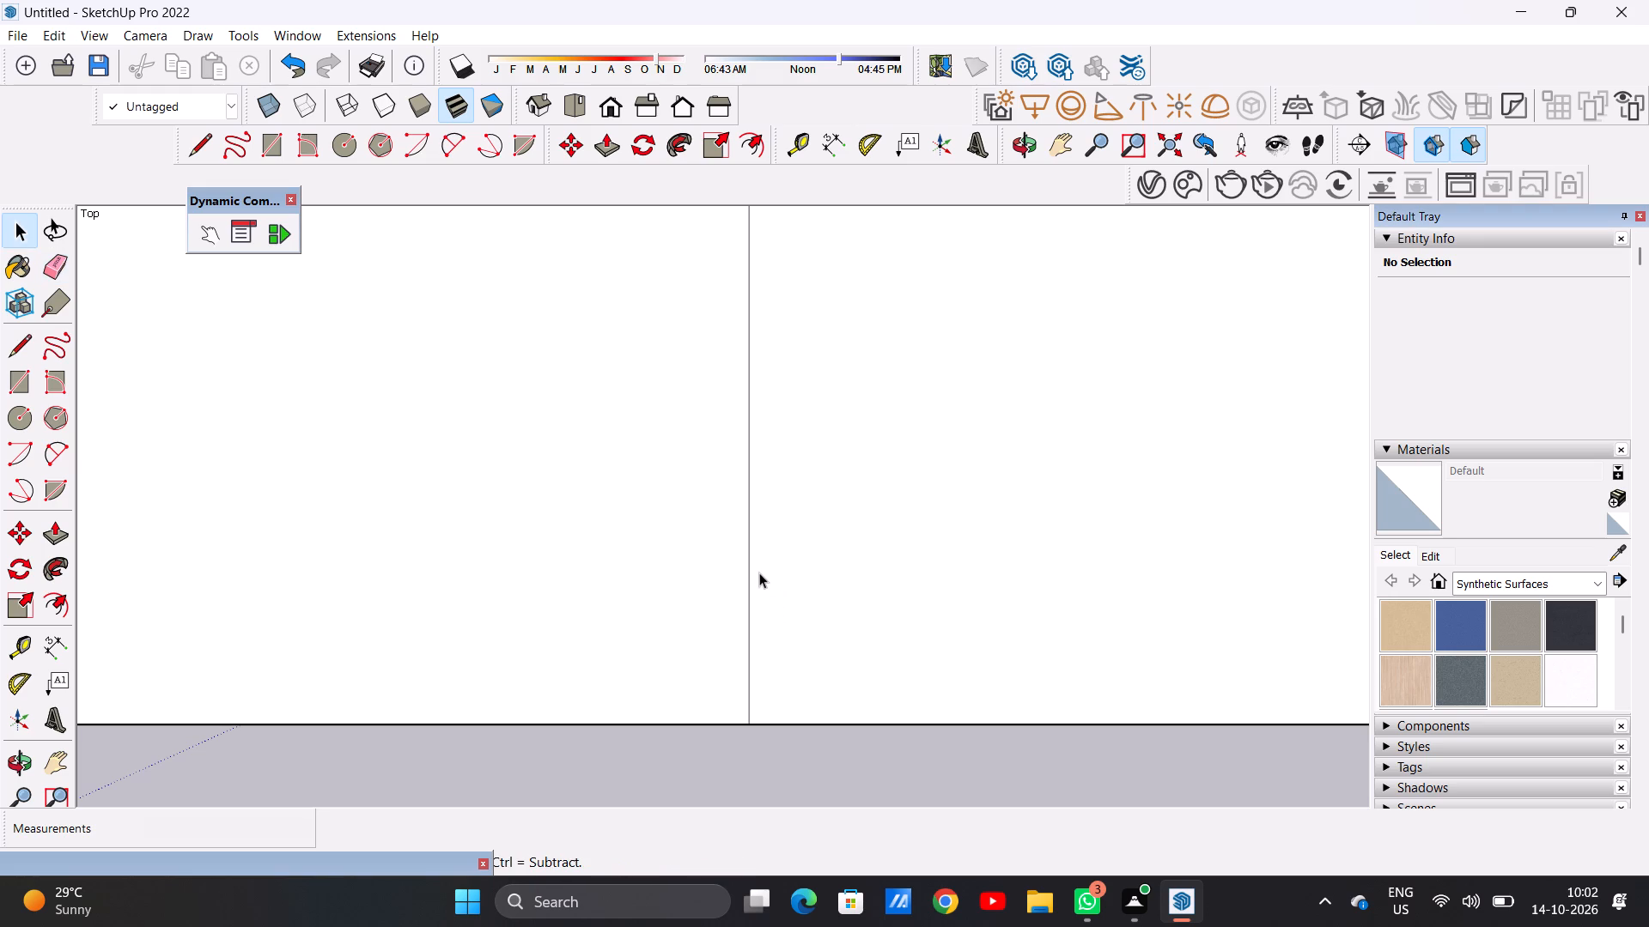
pyautogui.press('e')
pyautogui.moveTo(740, 558); pyautogui.dragTo(754, 560)
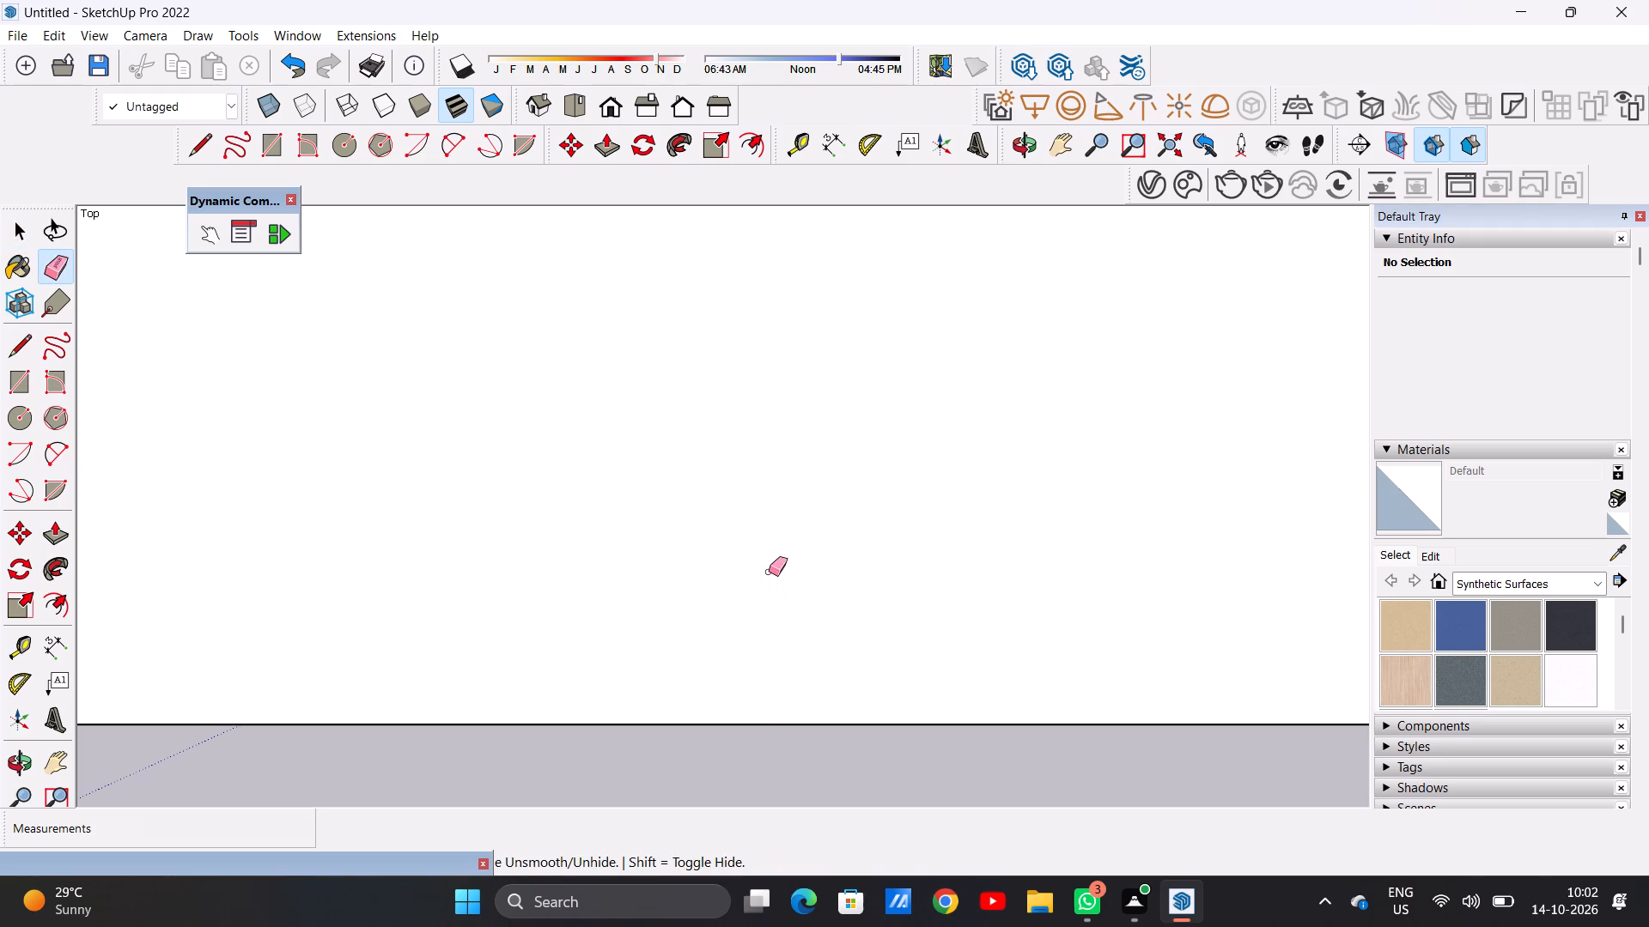
pyautogui.press('space')
# Draw a rectangle about 15' 11" by 3' 11" outward from the face's full long edge farthest from the red axis.
pyautogui.scroll(-20, 765, 633)
pyautogui.scroll(7, 711, 648)
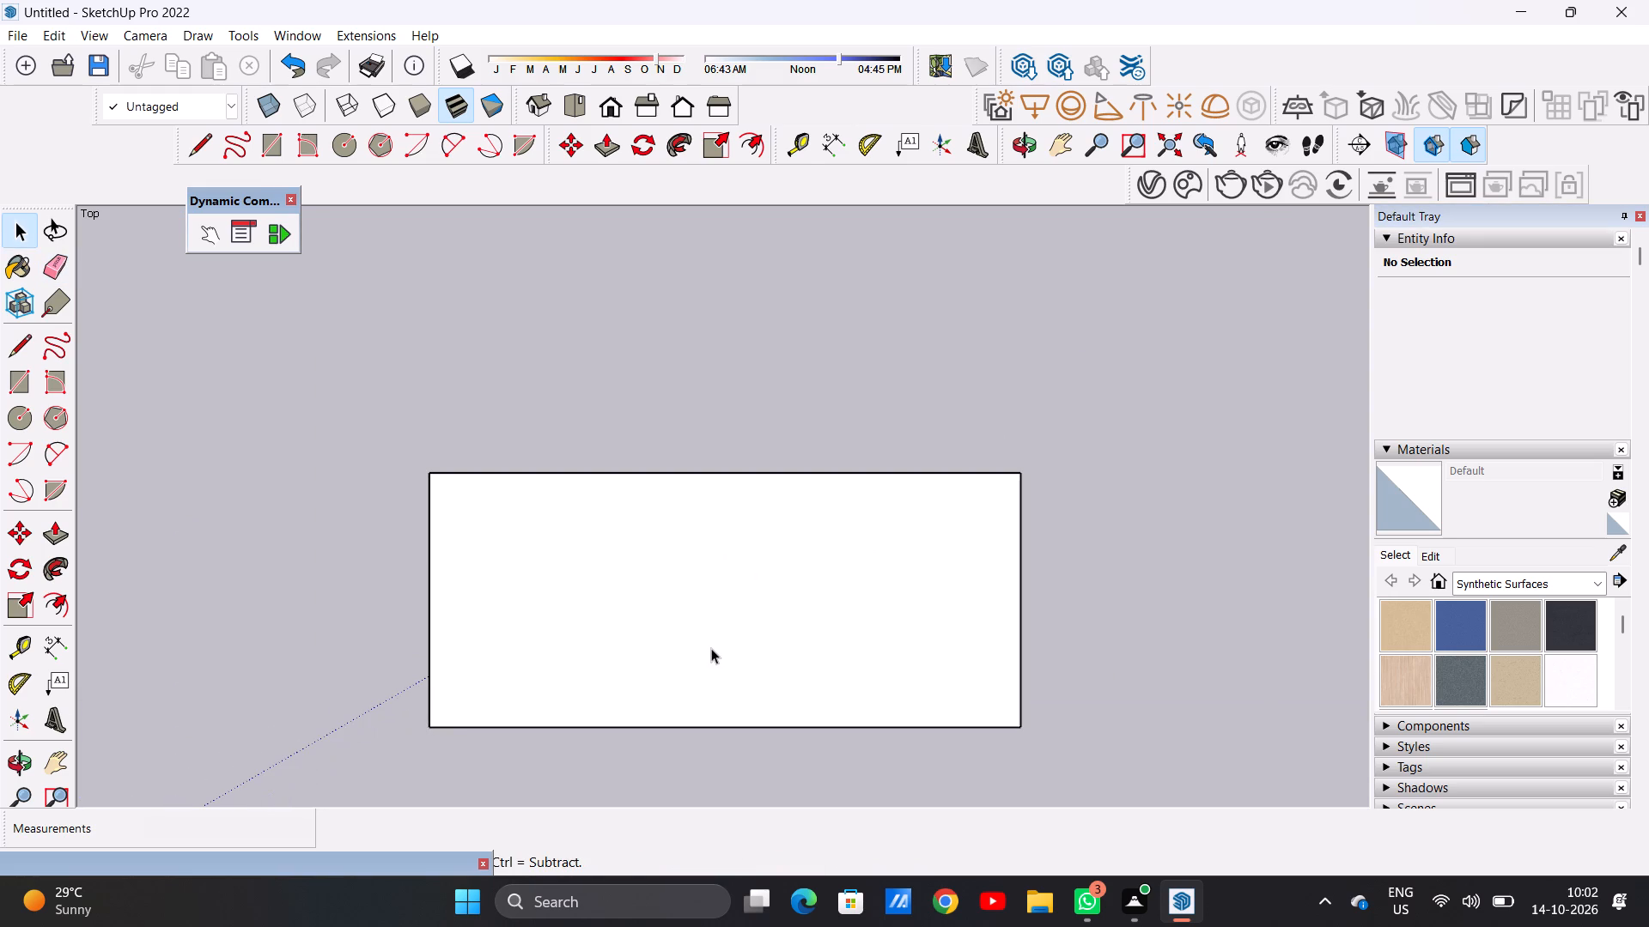
pyautogui.press('r')
pyautogui.click(430, 479)
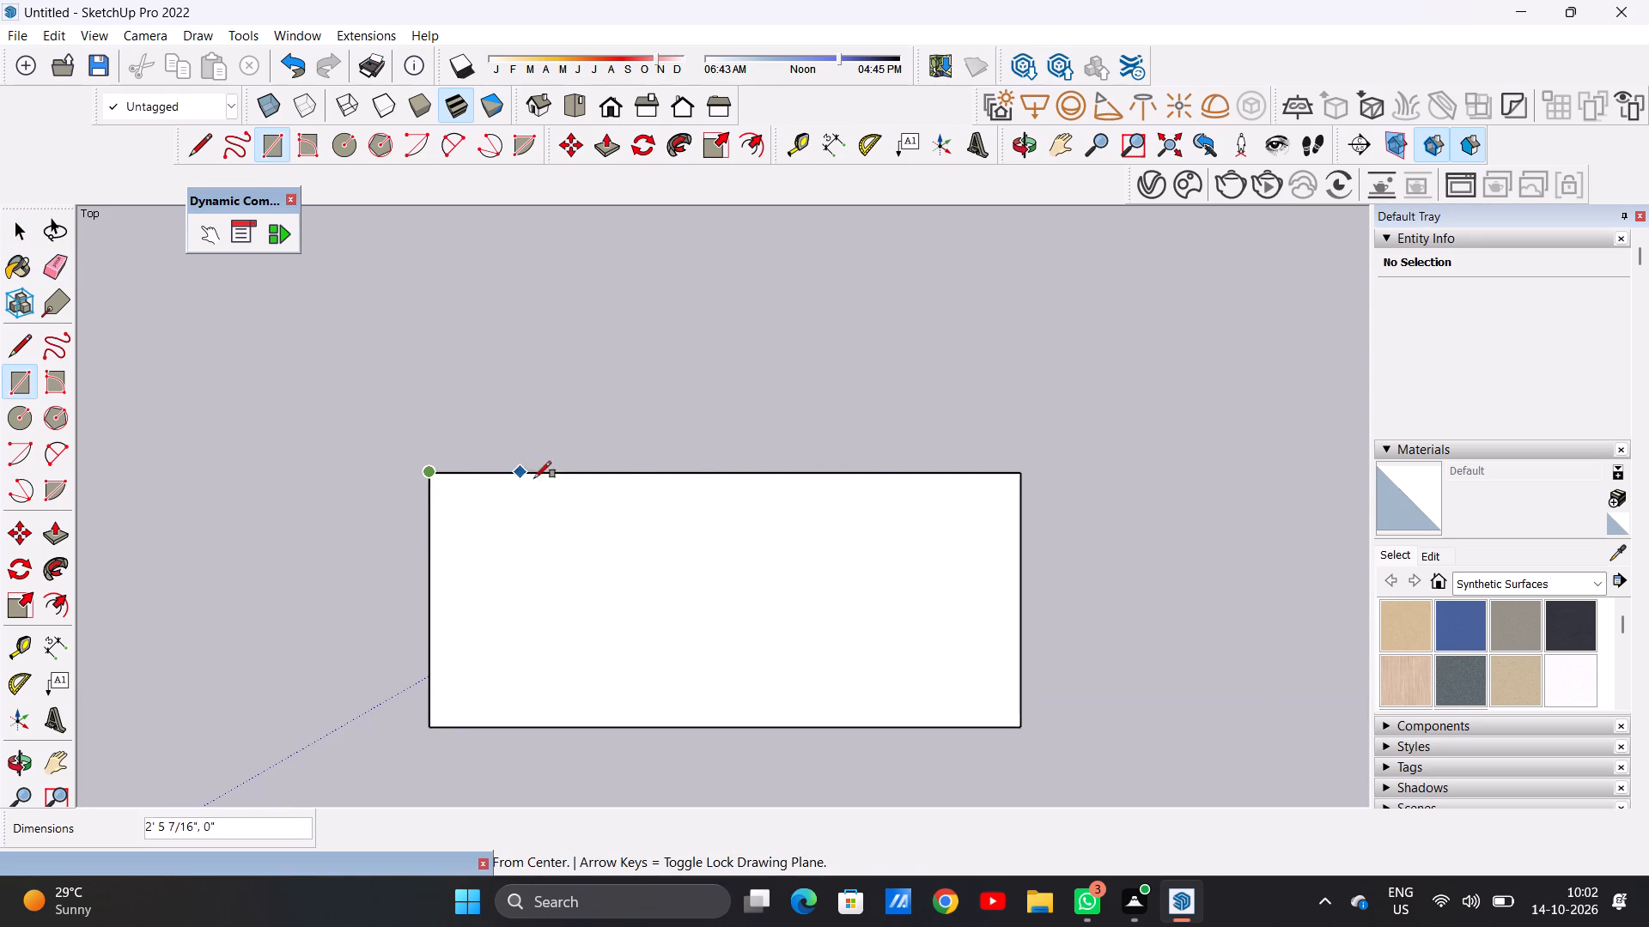
pyautogui.click(1022, 468)
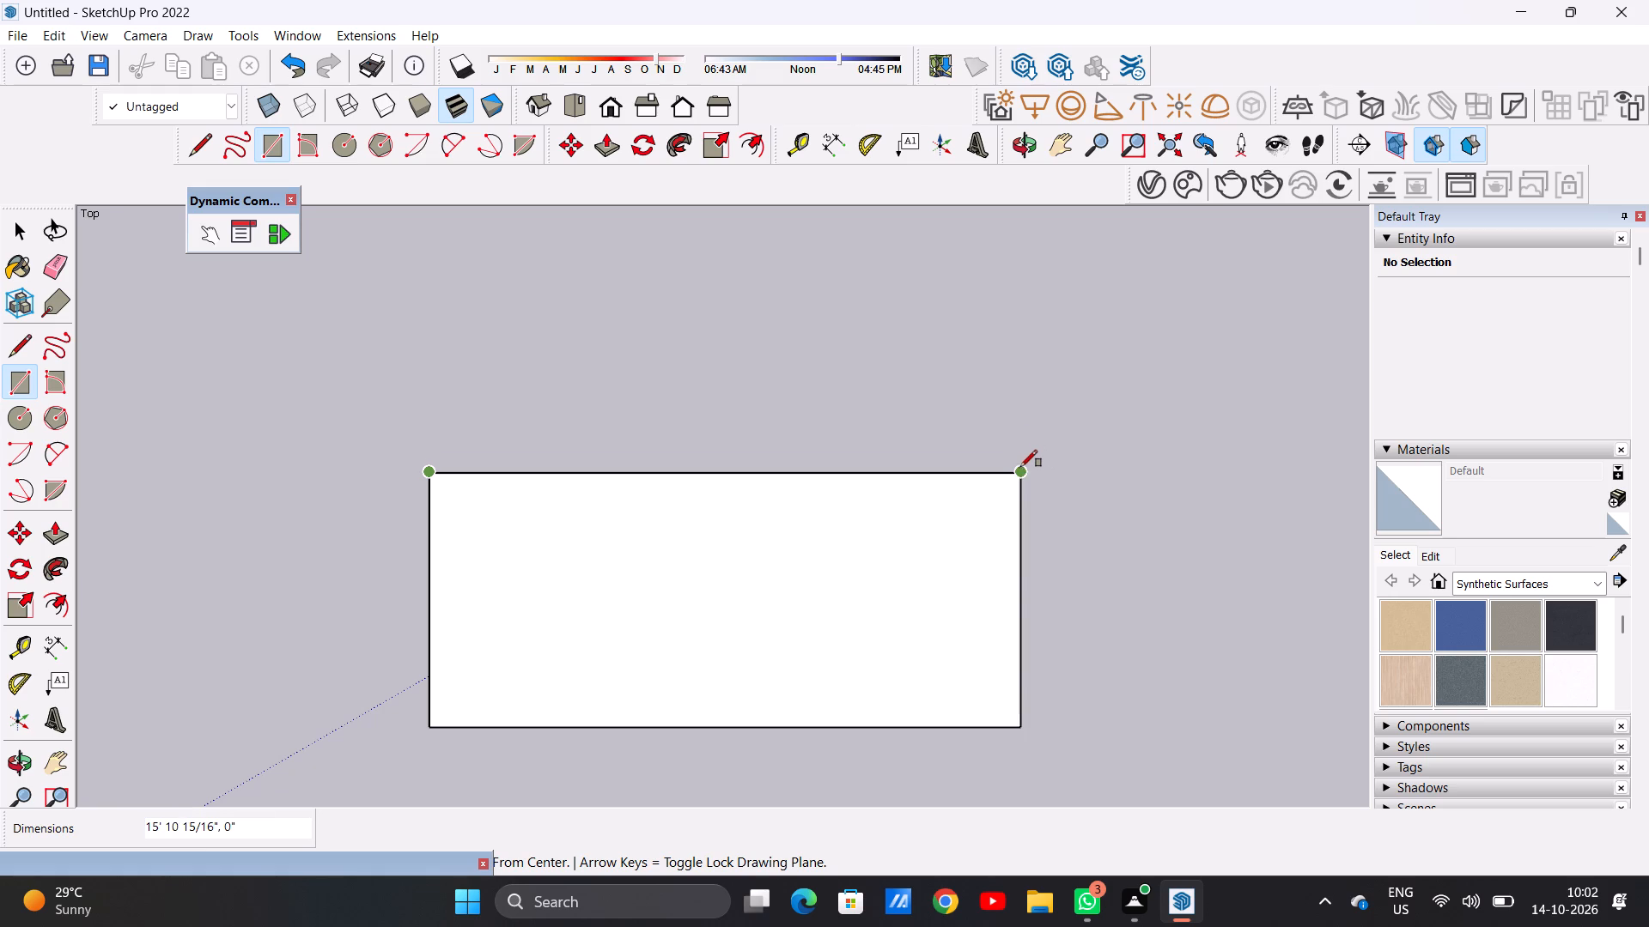
pyautogui.click(1031, 326)
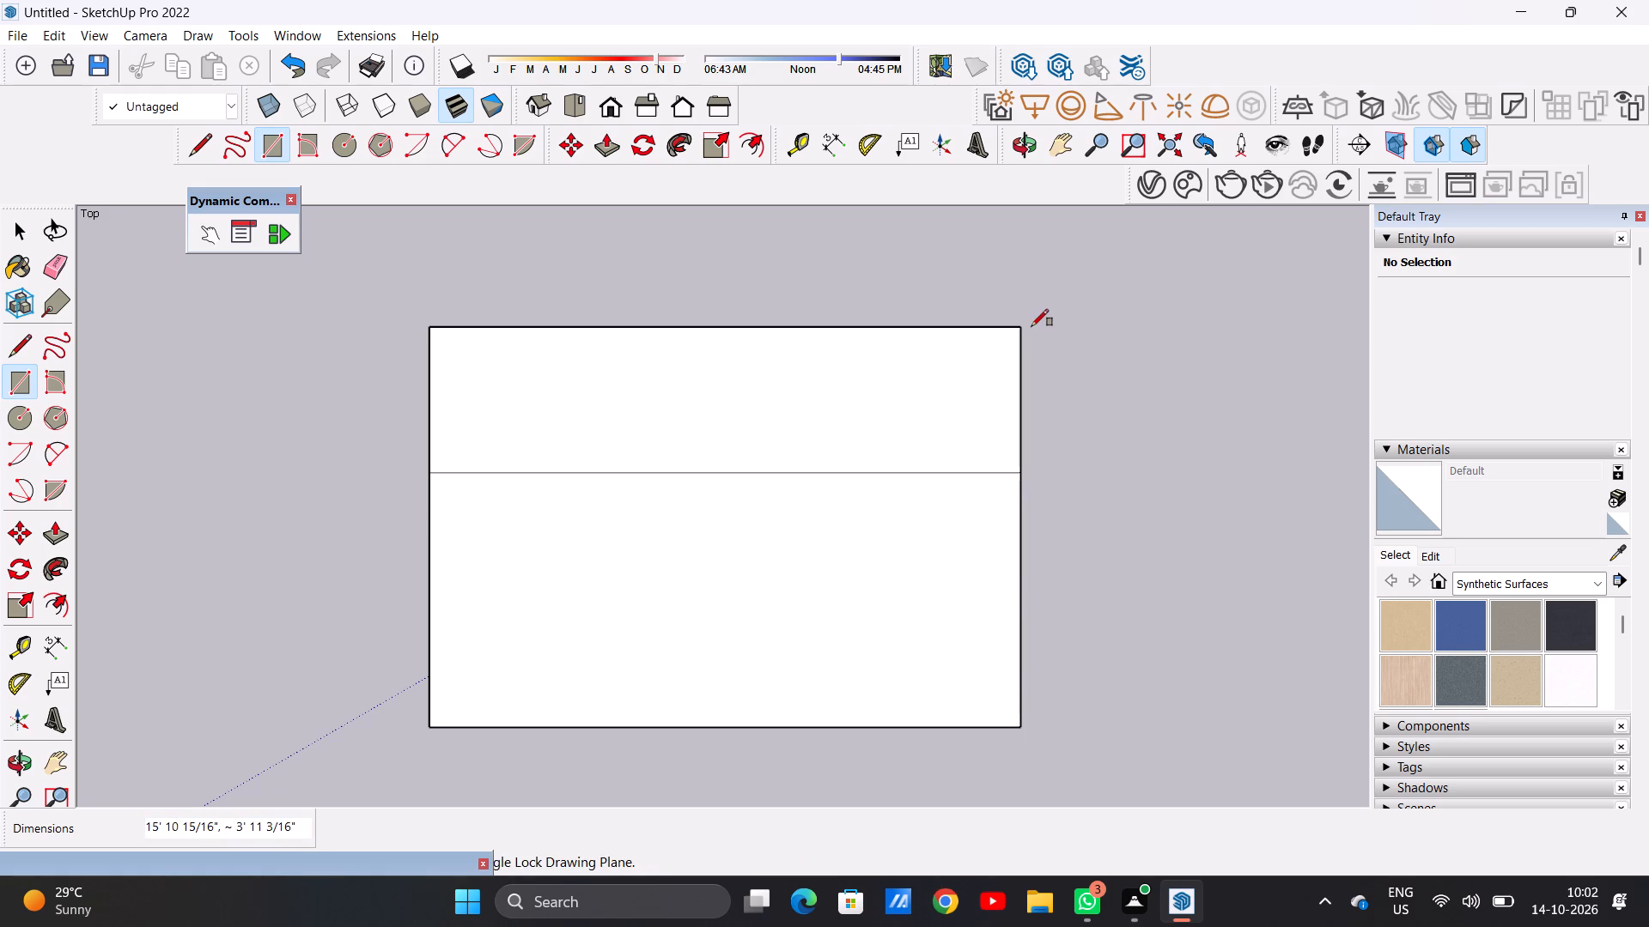
pyautogui.press('space')
# Erase the long shared edge between the new strip and the original face to merge them.
pyautogui.press('e')
pyautogui.moveTo(898, 431); pyautogui.dragTo(878, 509)
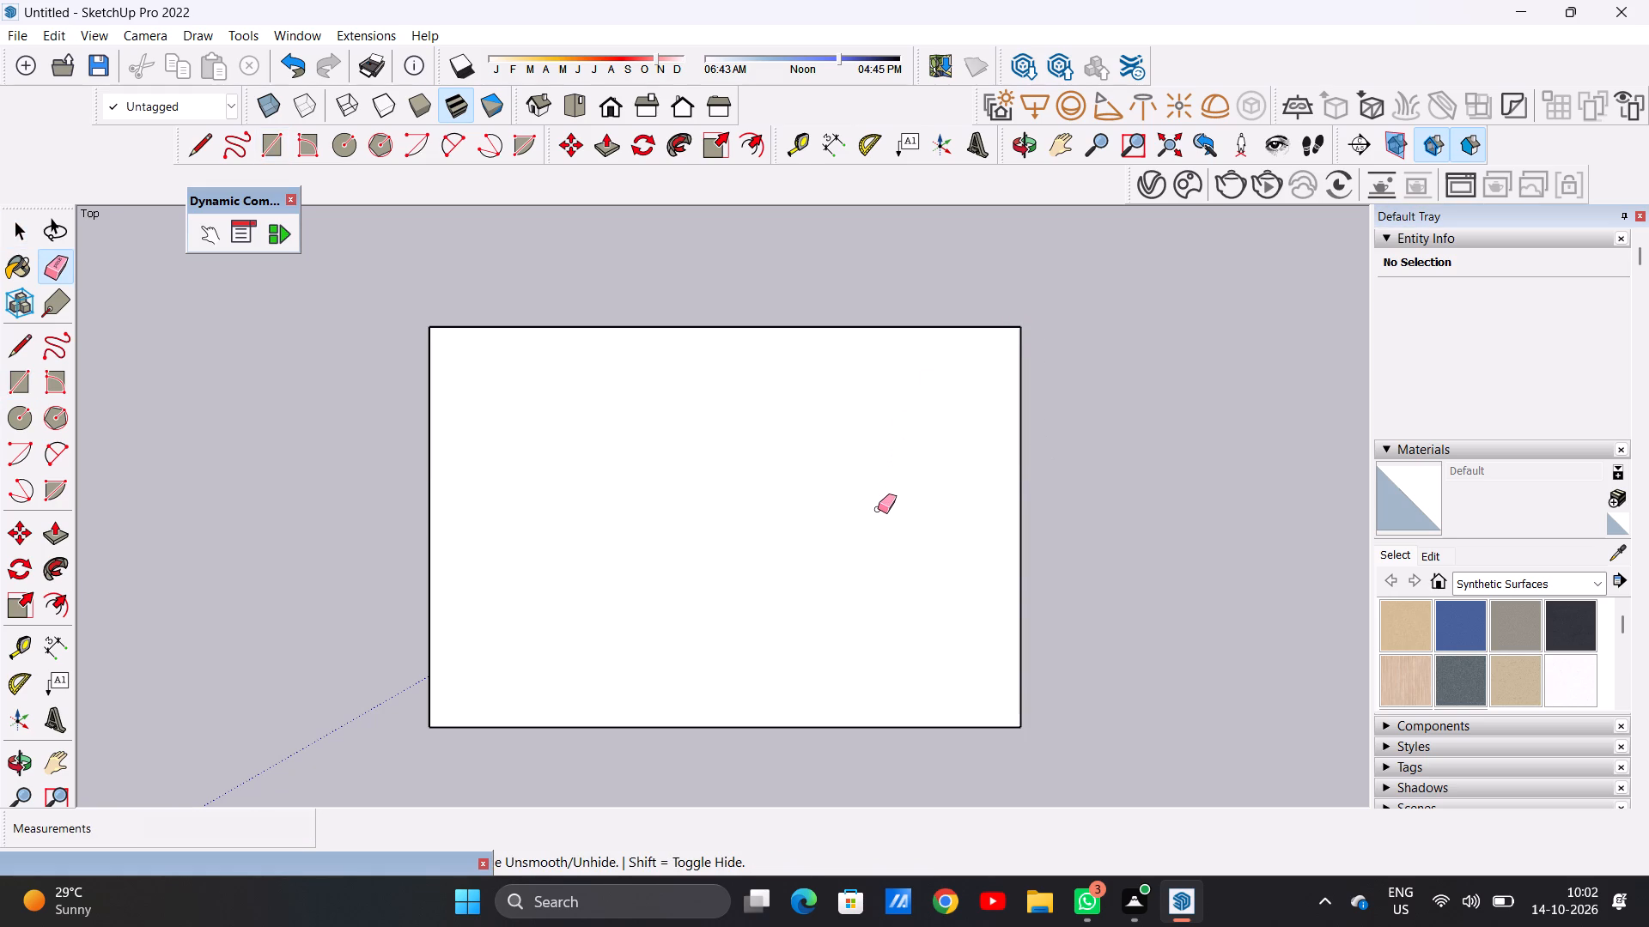
# Draw an adjoining rectangle about 10' 9" by 6' 8" outward from the face's full side edge farthest from the green axis.
pyautogui.press('r')
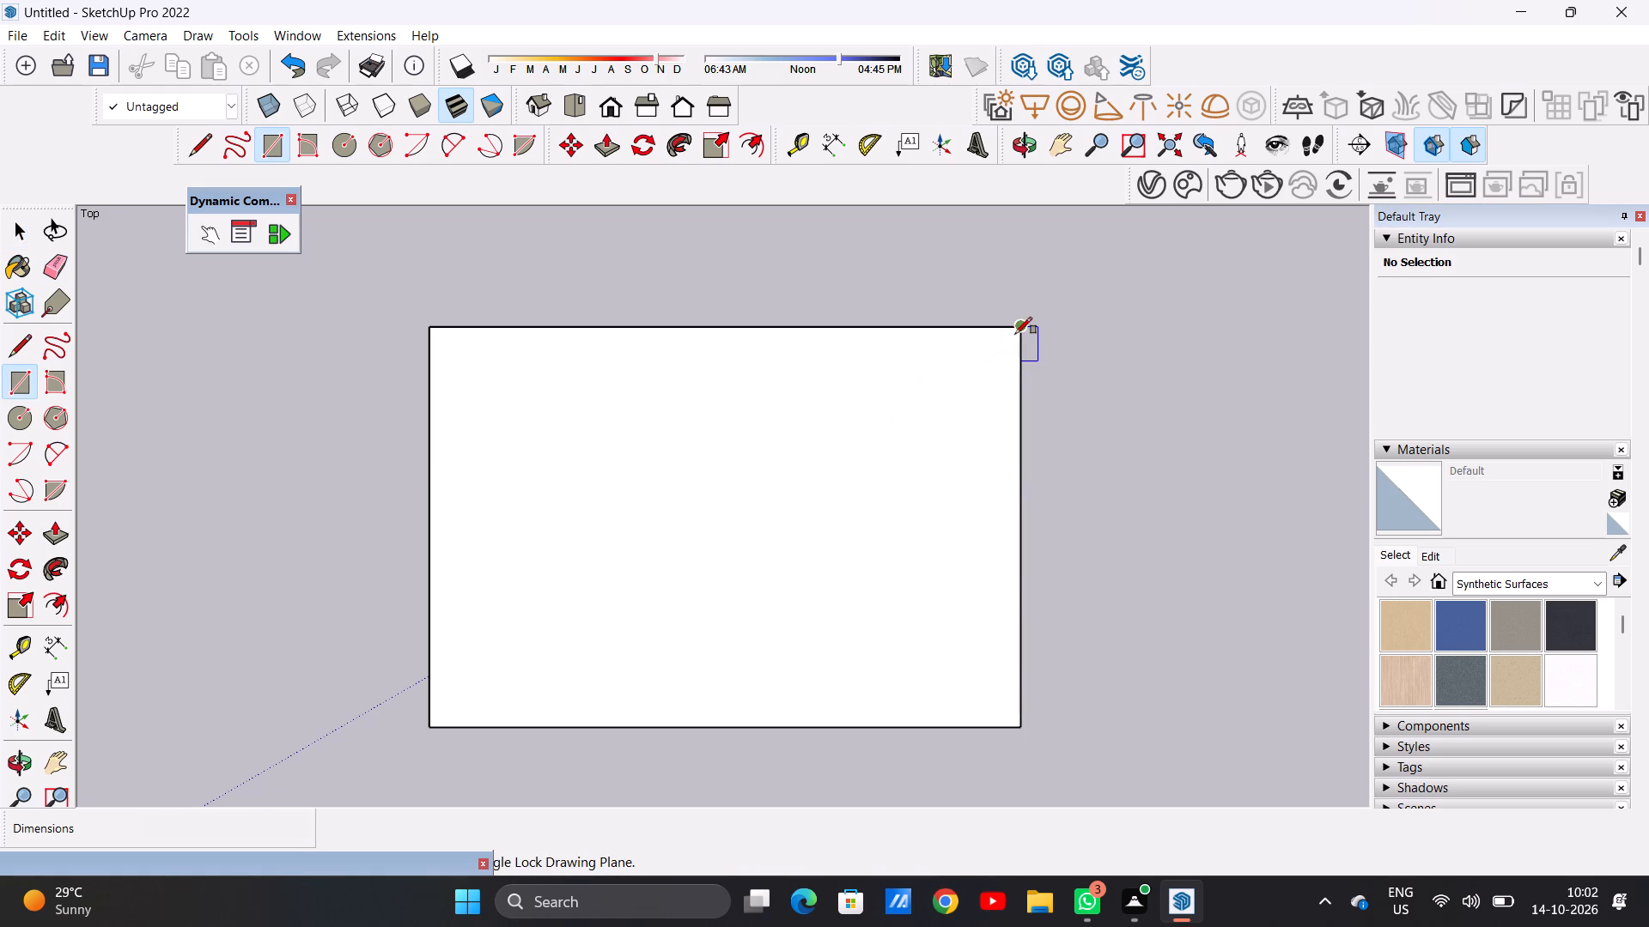
pyautogui.click(1020, 331)
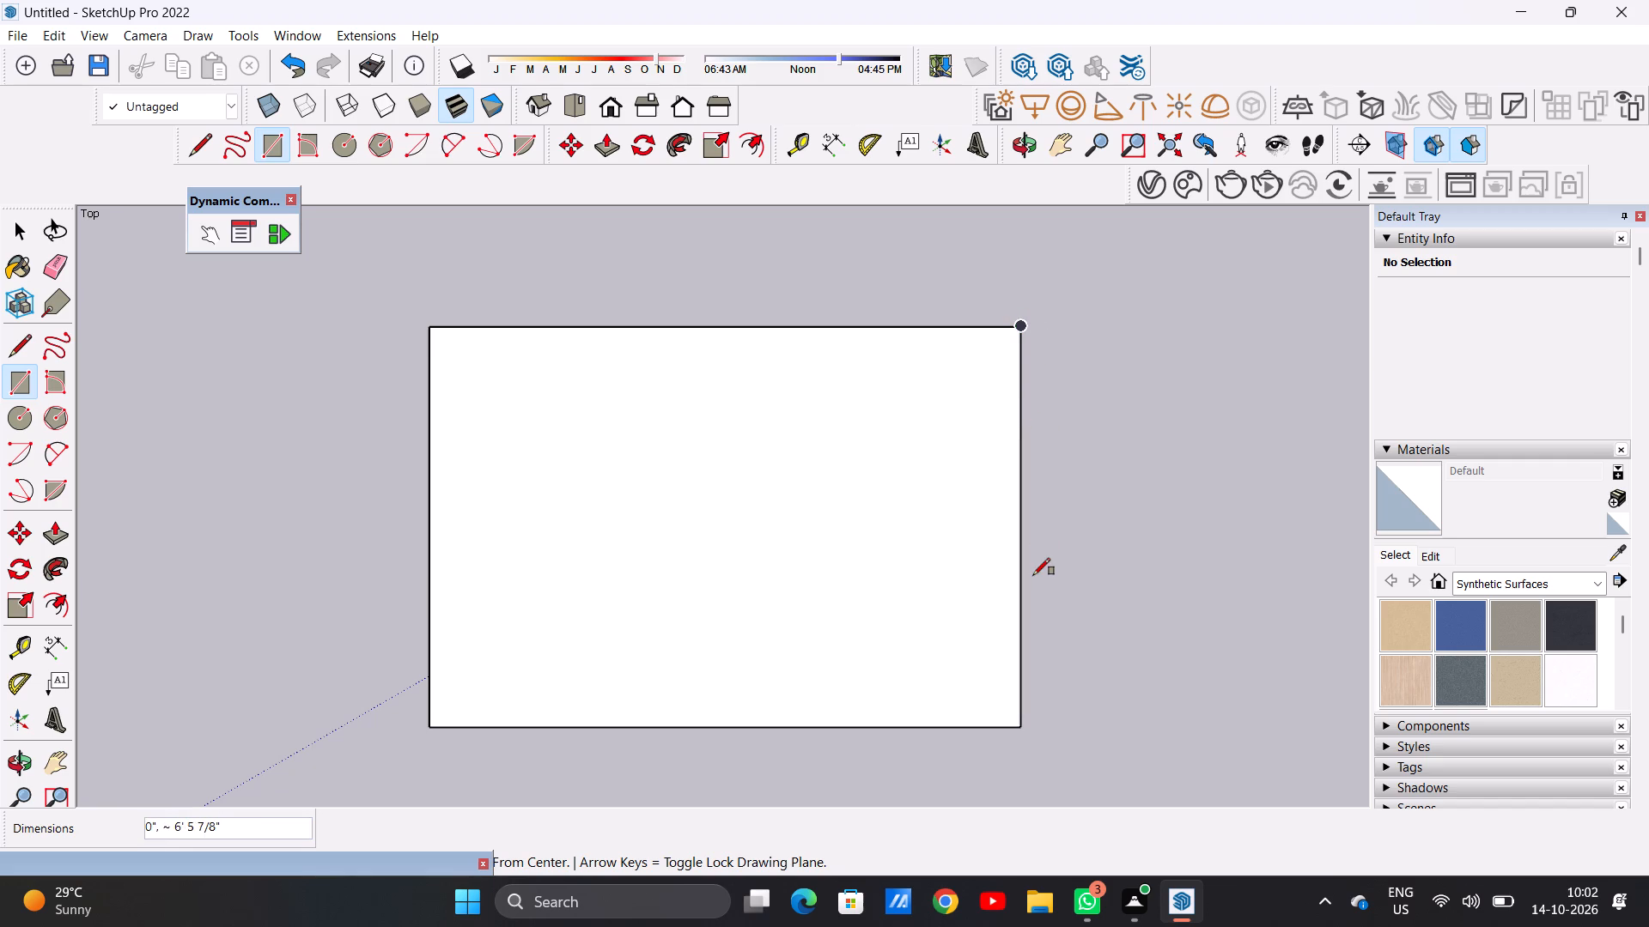
pyautogui.click(1019, 721)
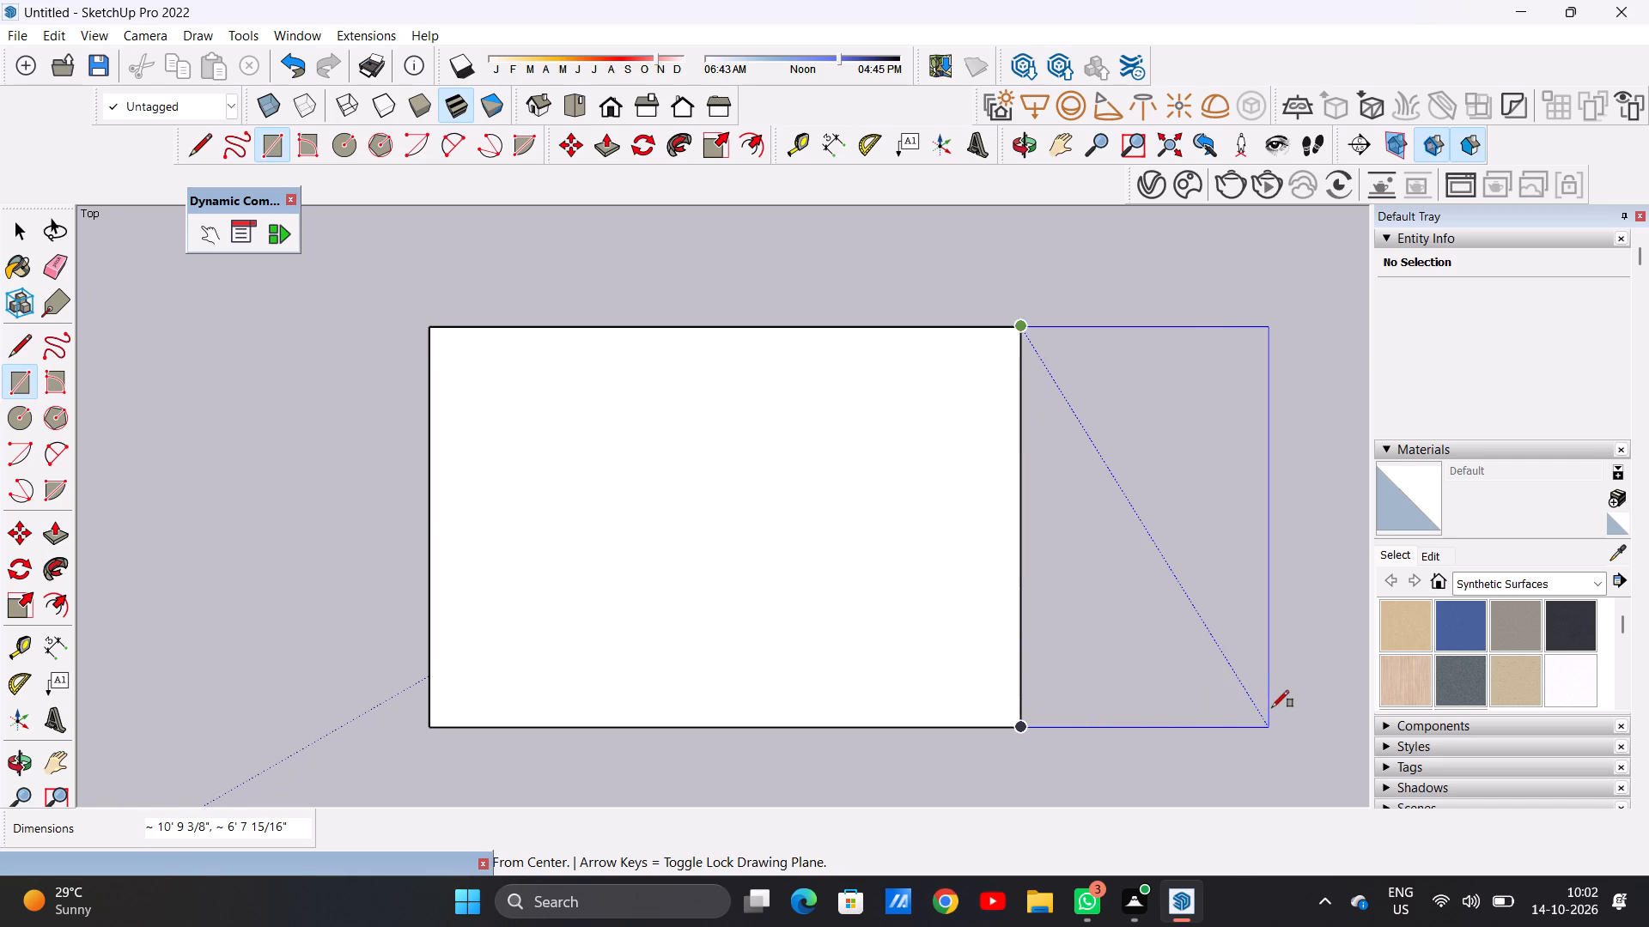
pyautogui.click(1272, 707)
pyautogui.press('space')
# Erase the shared edge between the new rectangle and the existing face to merge them into one.
pyautogui.write('E')
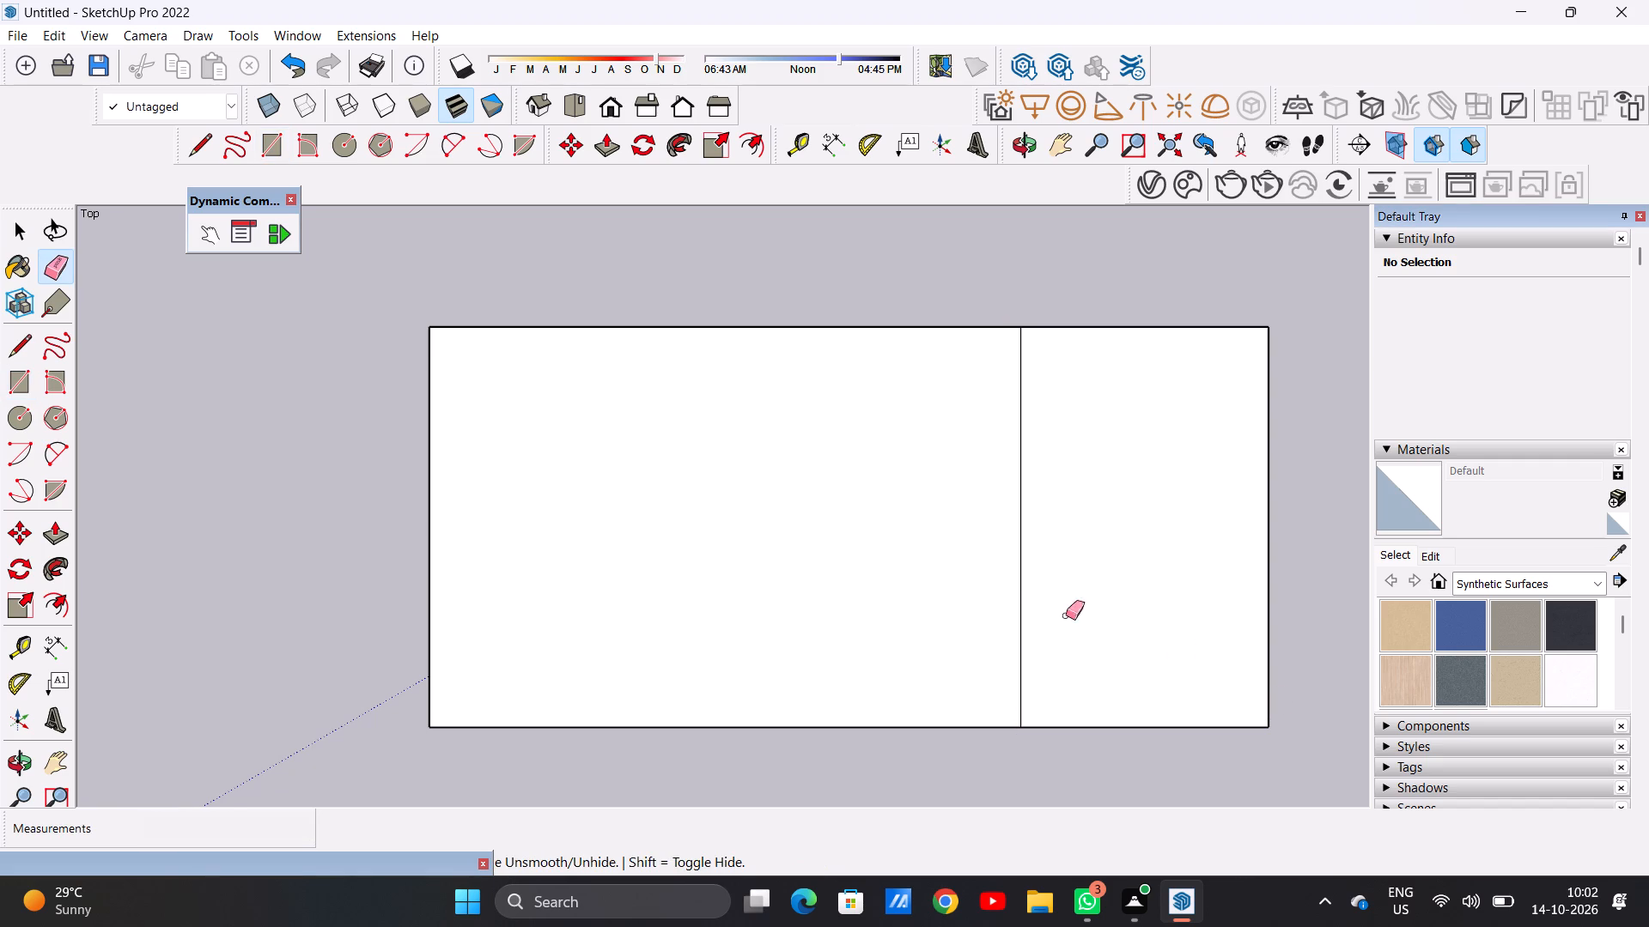
pyautogui.moveTo(1007, 591); pyautogui.dragTo(1038, 595)
pyautogui.press('space')
# Push/Pull the merged rectangular face upward 9" to form a base slab.
pyautogui.scroll(-10, 582, 434)
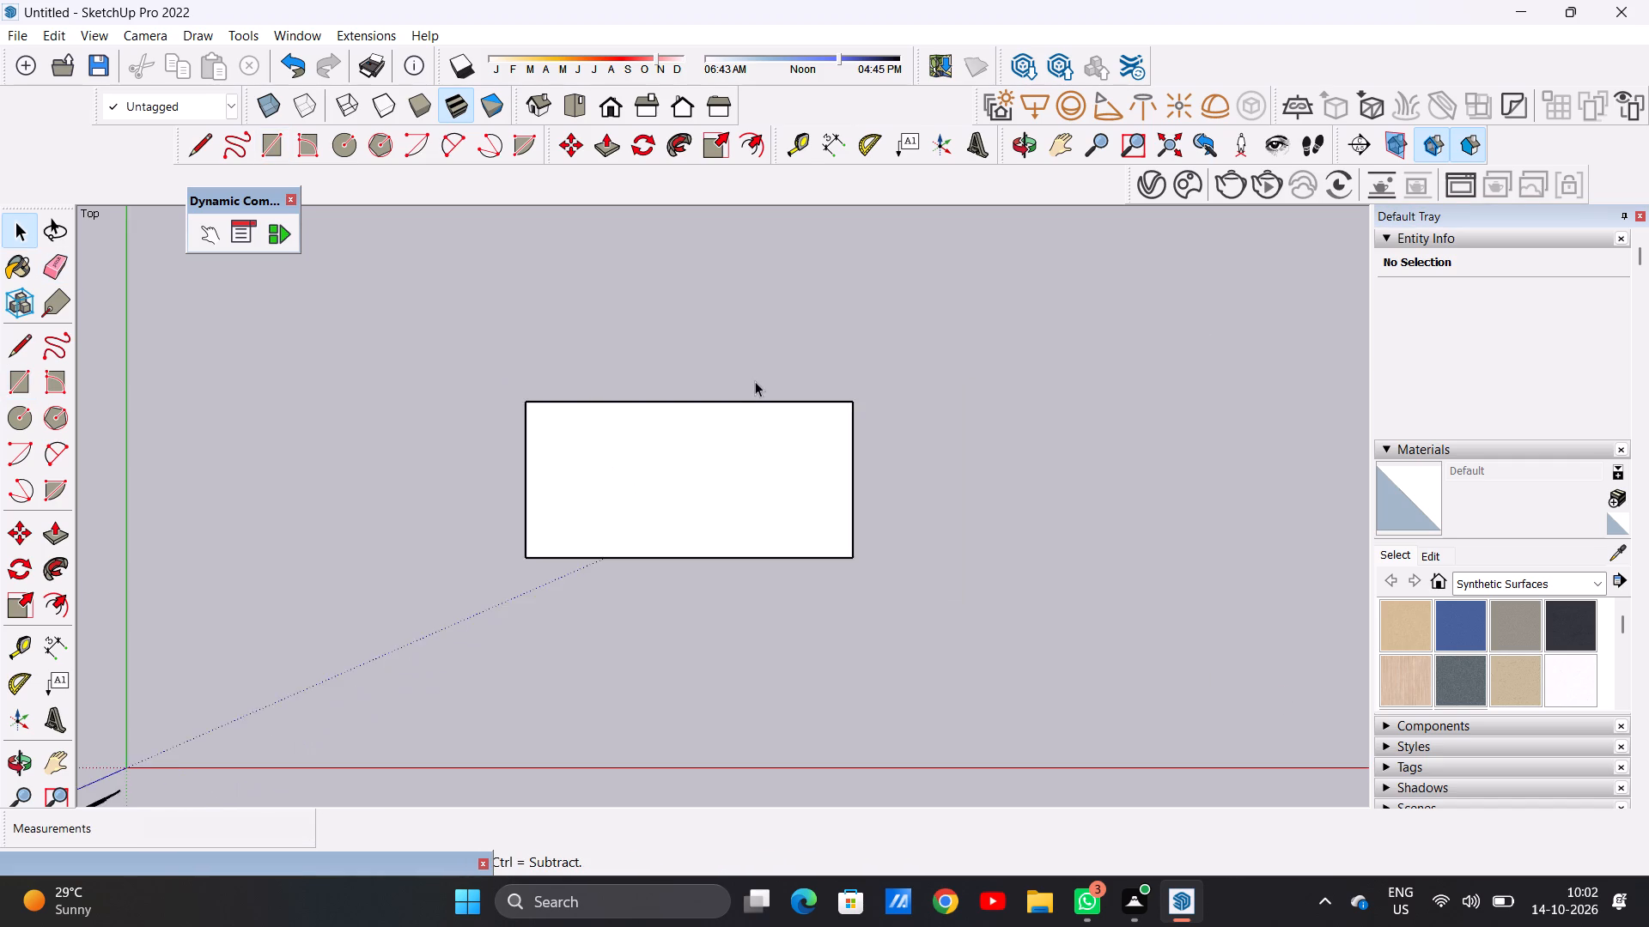
pyautogui.scroll(6, 755, 381)
pyautogui.scroll(-5, 751, 463)
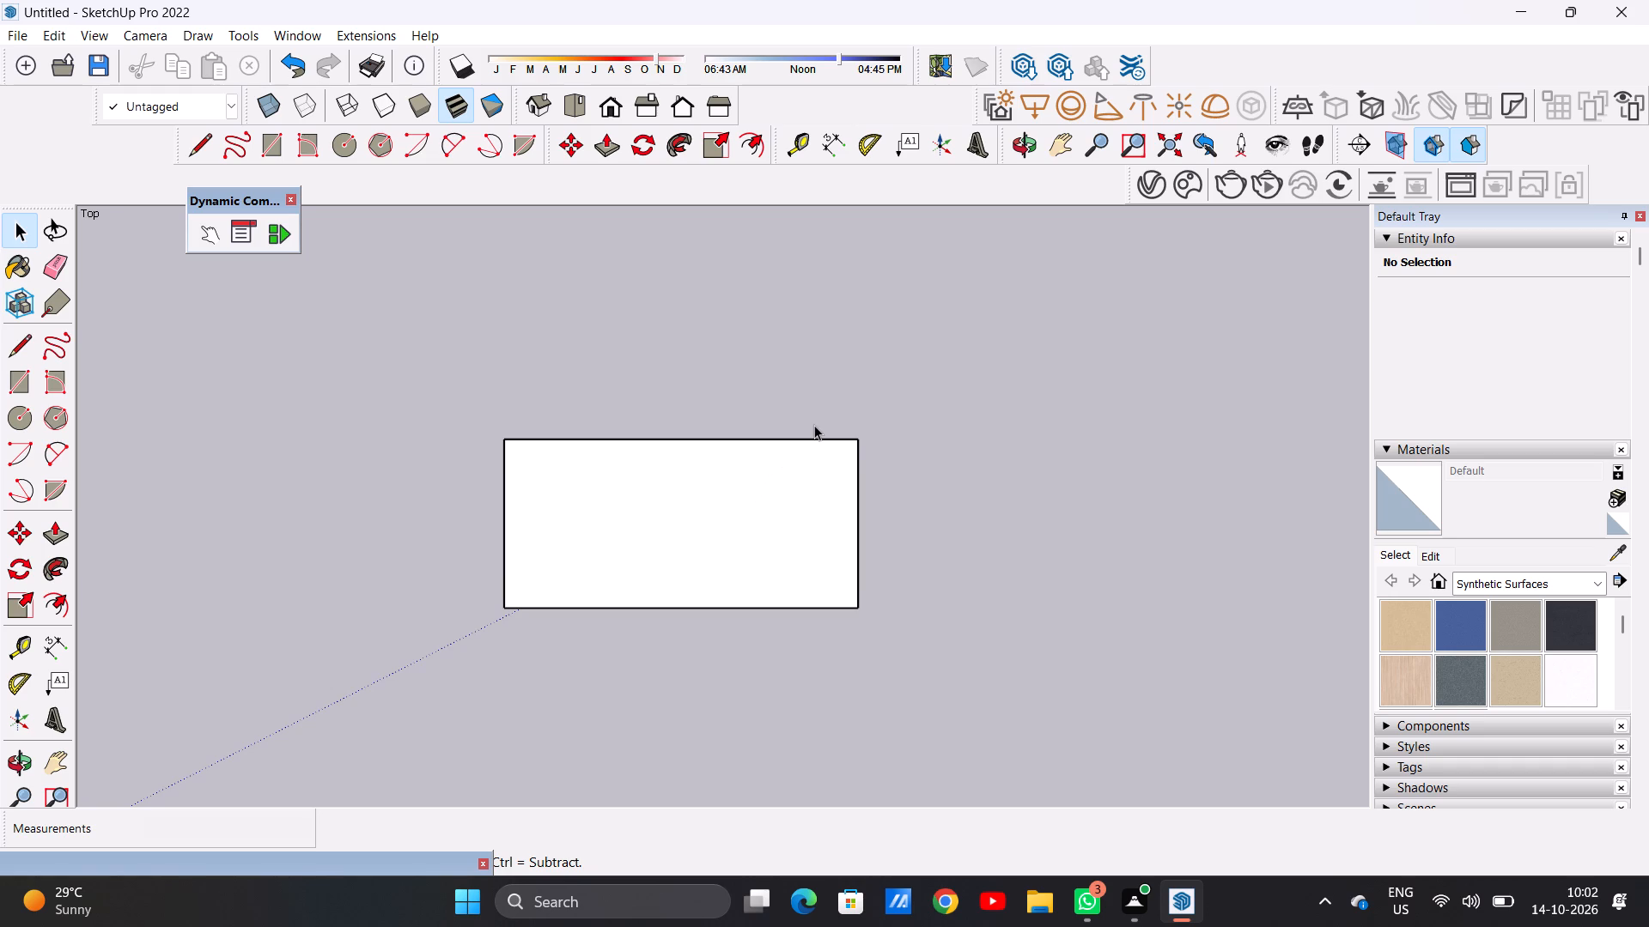
pyautogui.scroll(-3, 816, 461)
pyautogui.scroll(5, 768, 463)
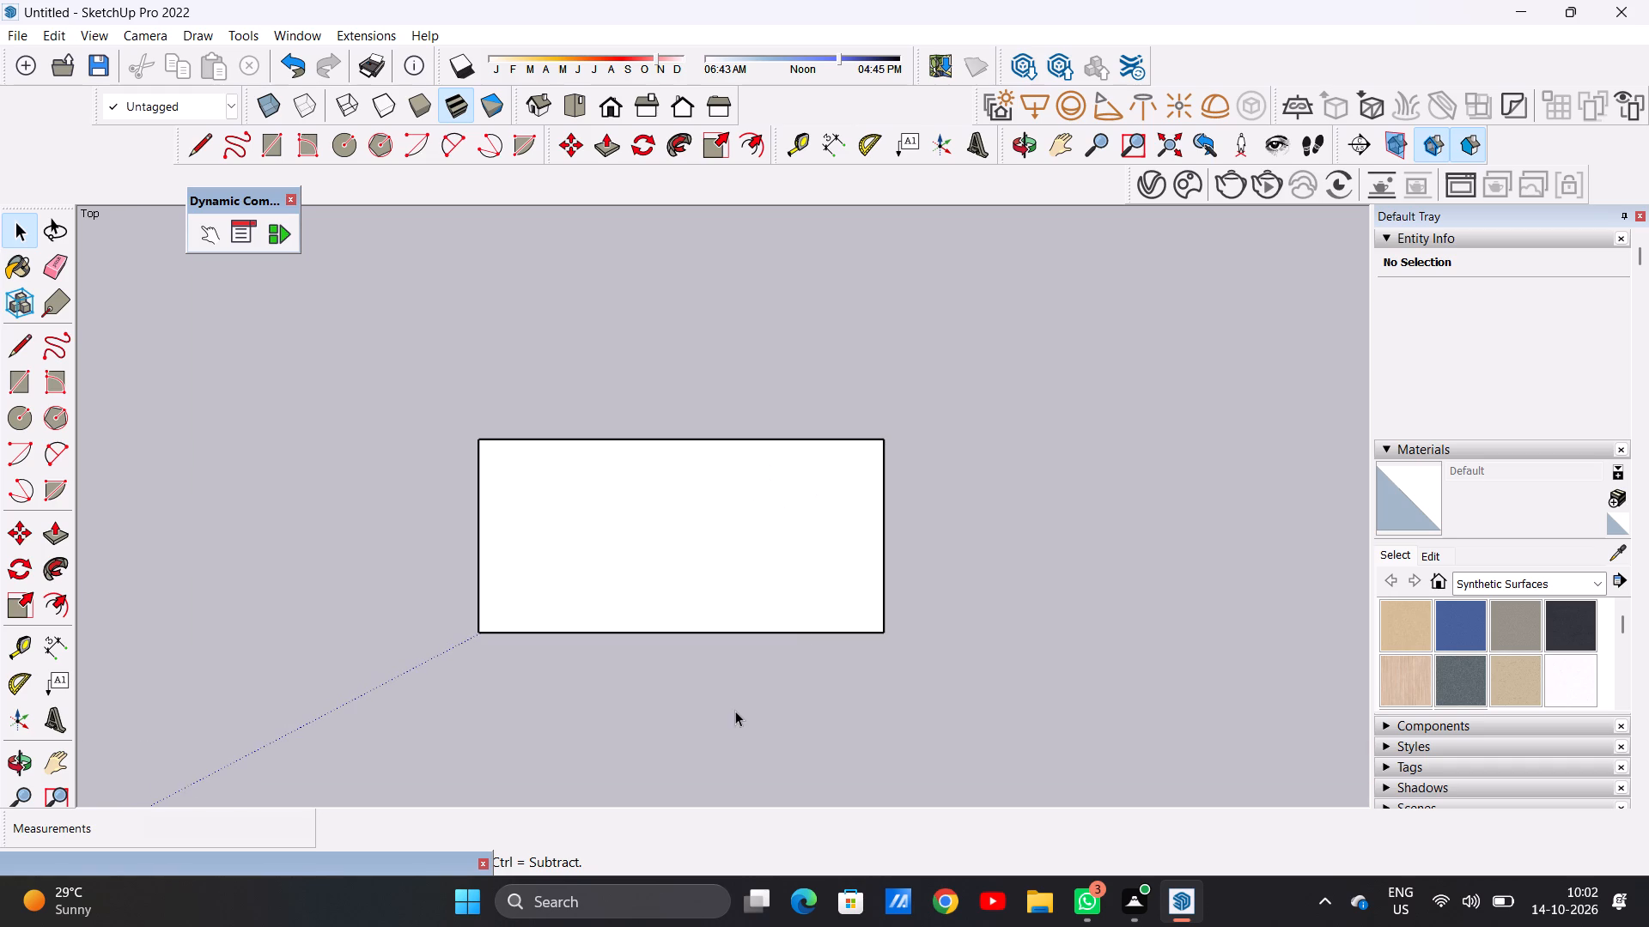
pyautogui.moveTo(720, 682); pyautogui.dragTo(724, 532, button='middle')
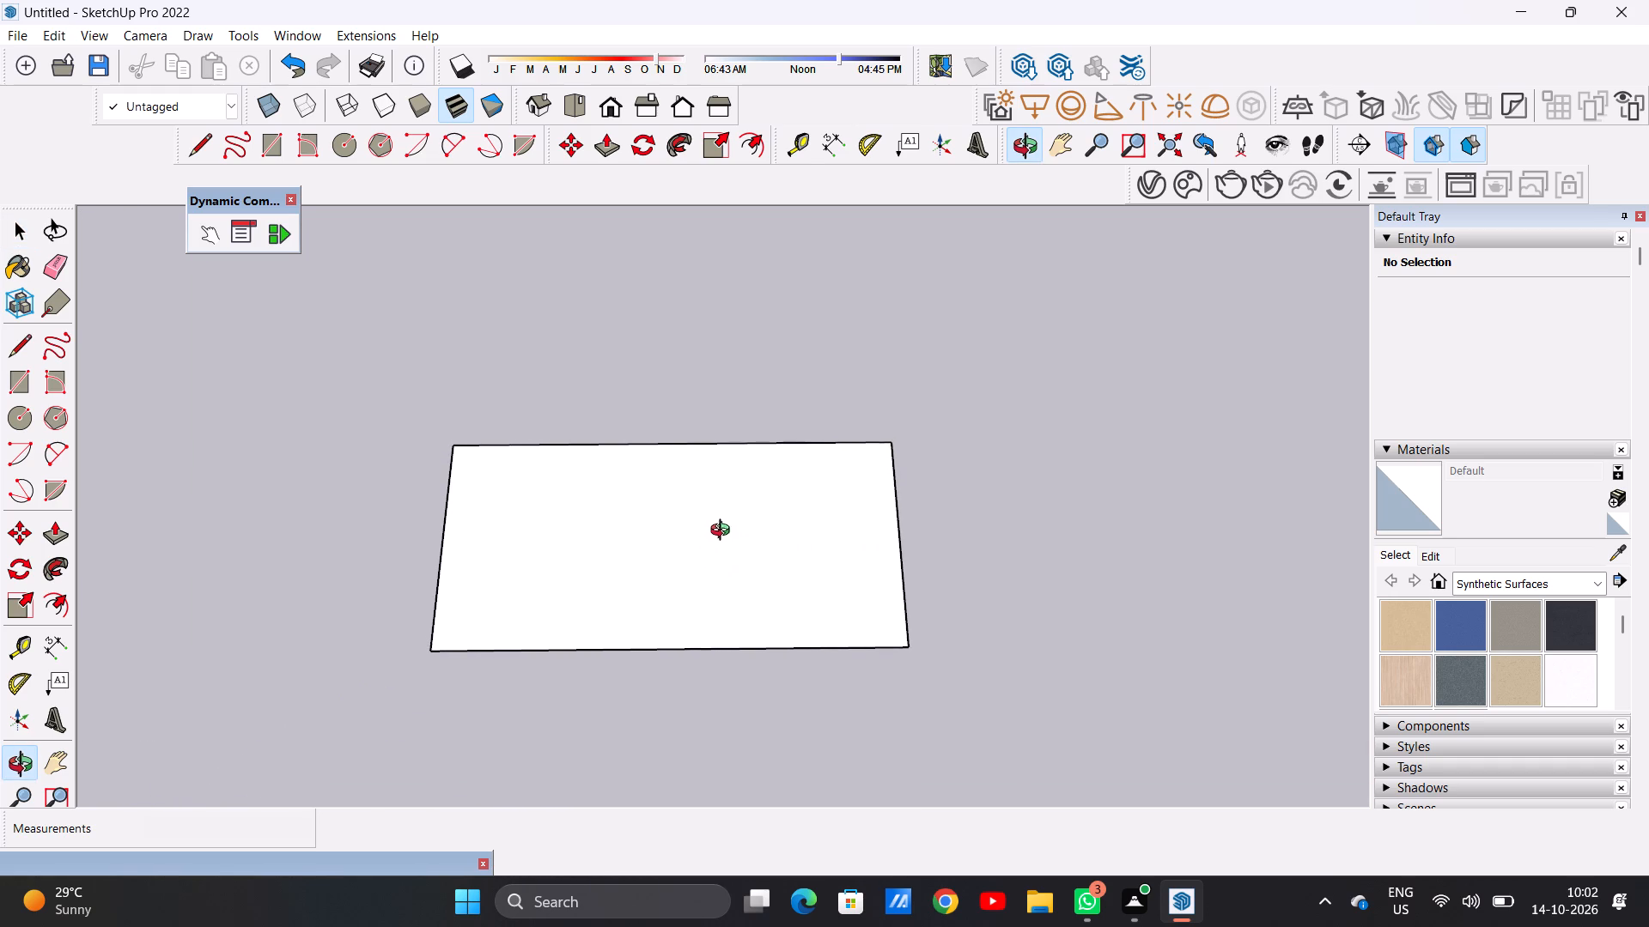
pyautogui.moveTo(724, 532); pyautogui.dragTo(721, 519, button='middle')
pyautogui.scroll(2, 778, 584)
pyautogui.moveTo(780, 651); pyautogui.dragTo(780, 567, button='middle')
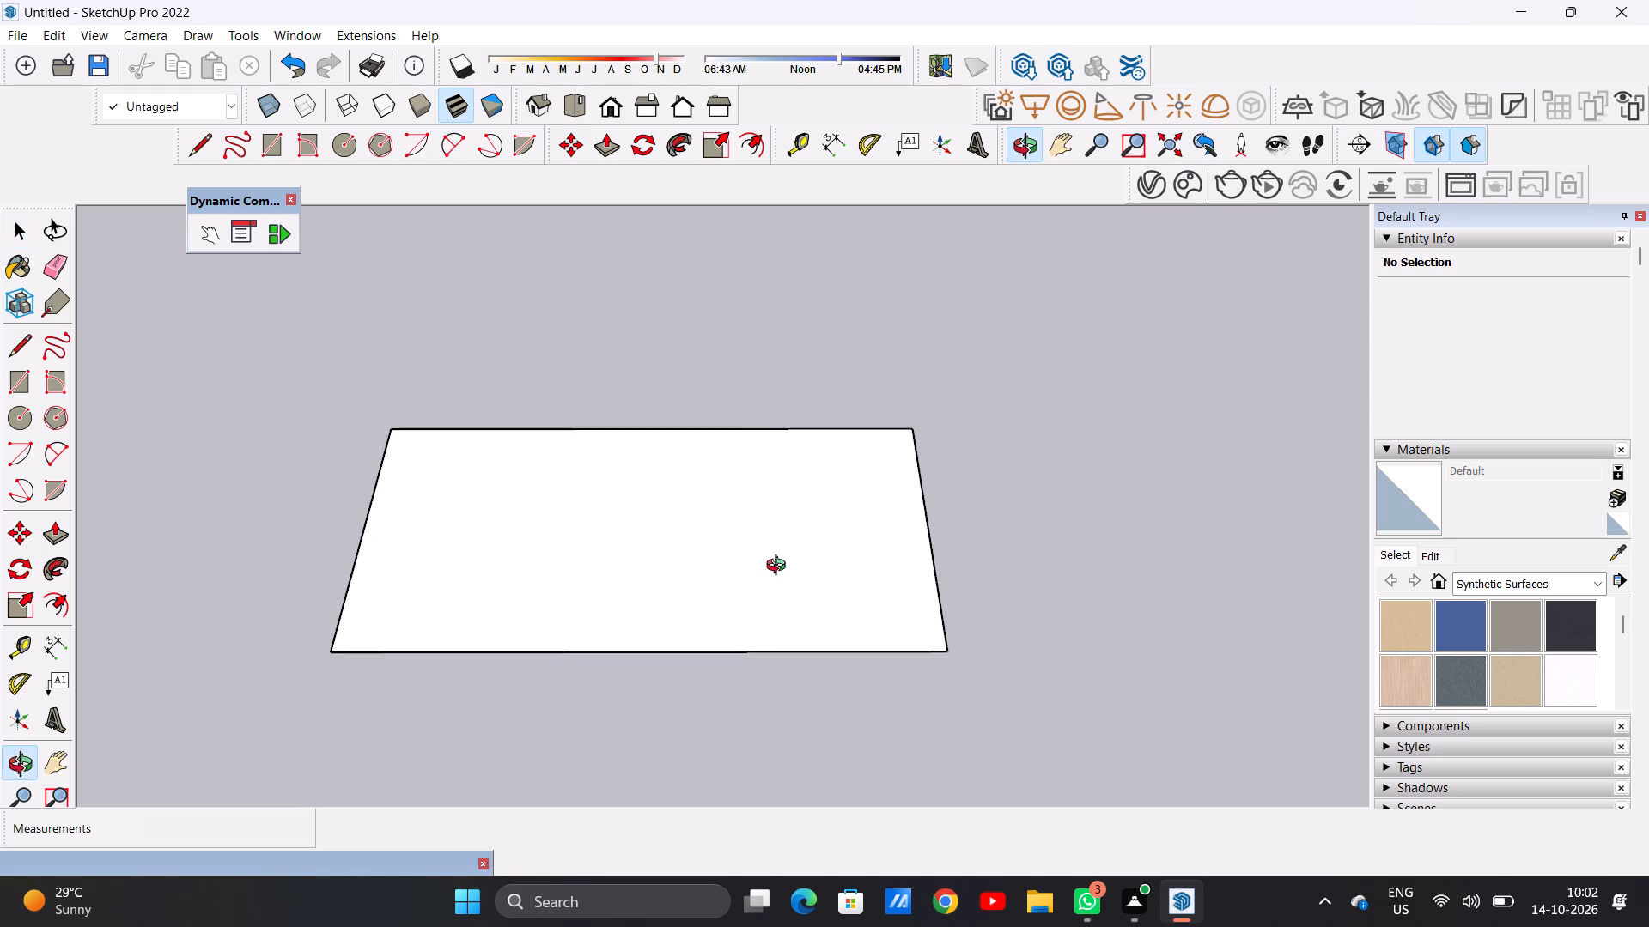
pyautogui.moveTo(780, 567); pyautogui.dragTo(776, 603, button='middle')
pyautogui.scroll(-1, 762, 553)
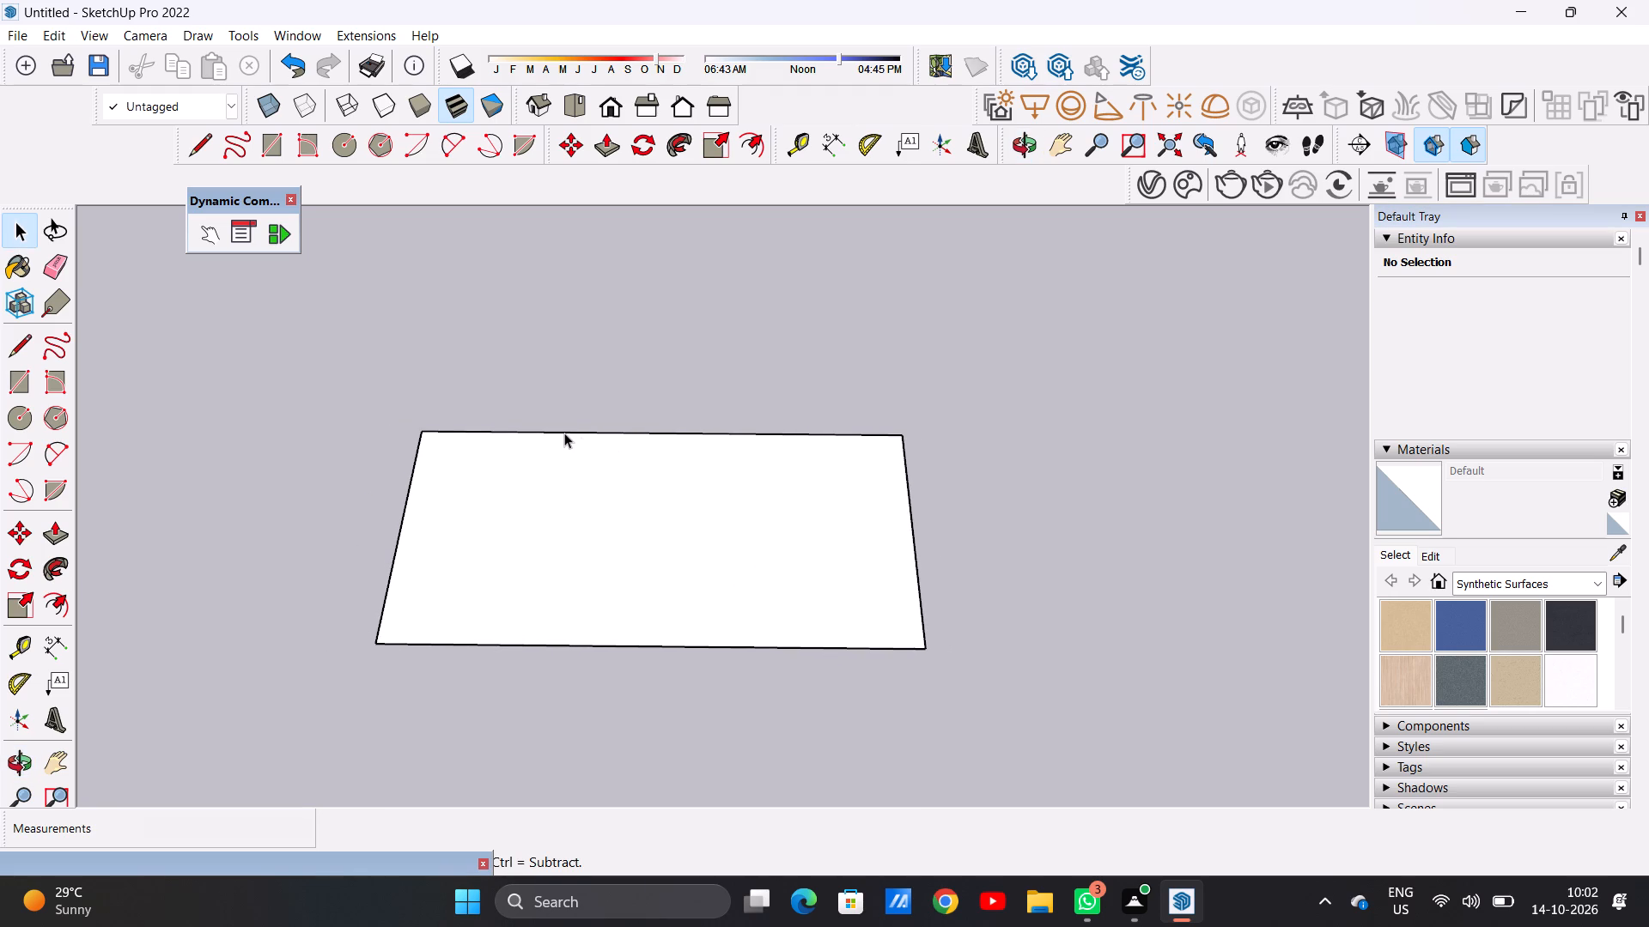
pyautogui.scroll(1, 564, 433)
pyautogui.scroll(1, 342, 447)
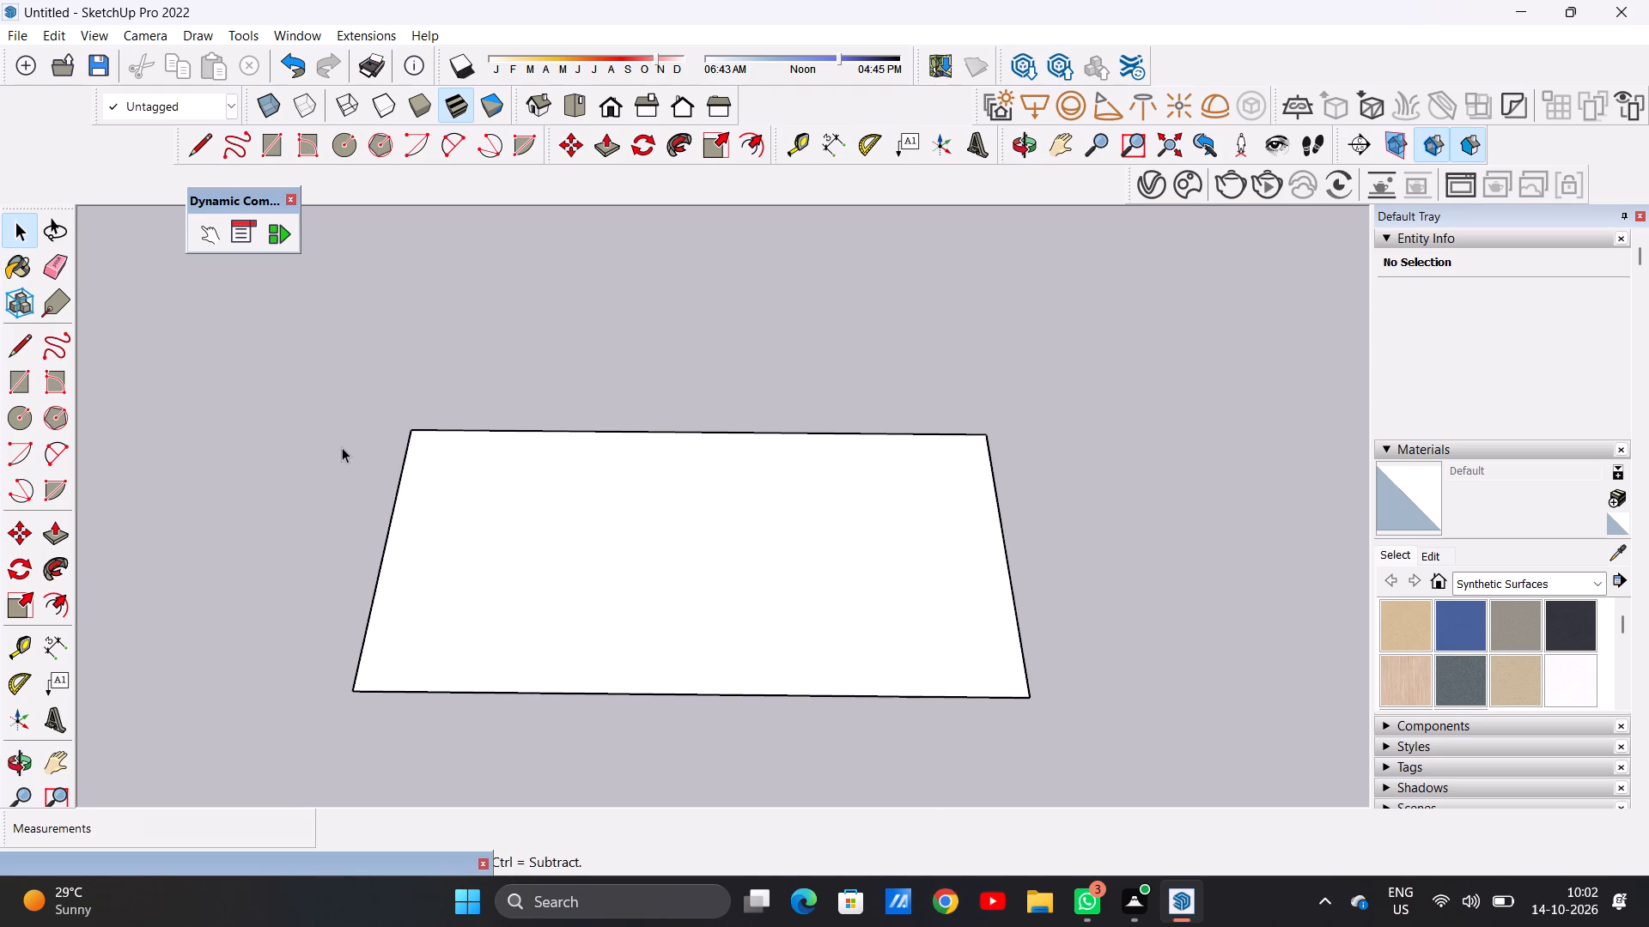
pyautogui.press('p')
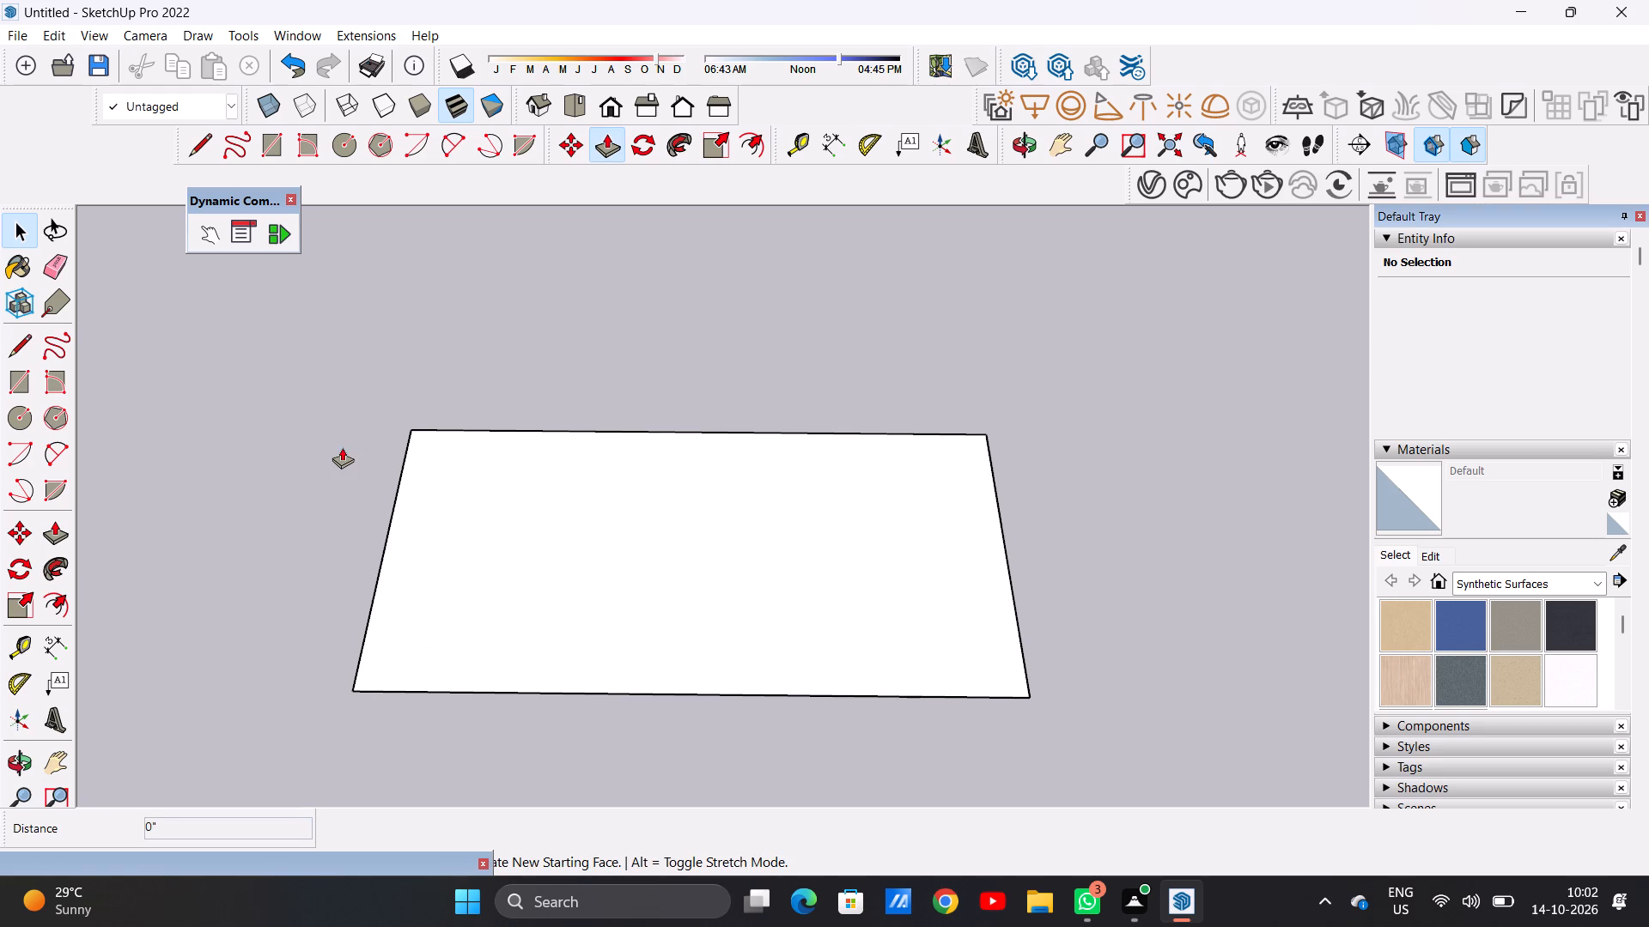
pyautogui.click(889, 597)
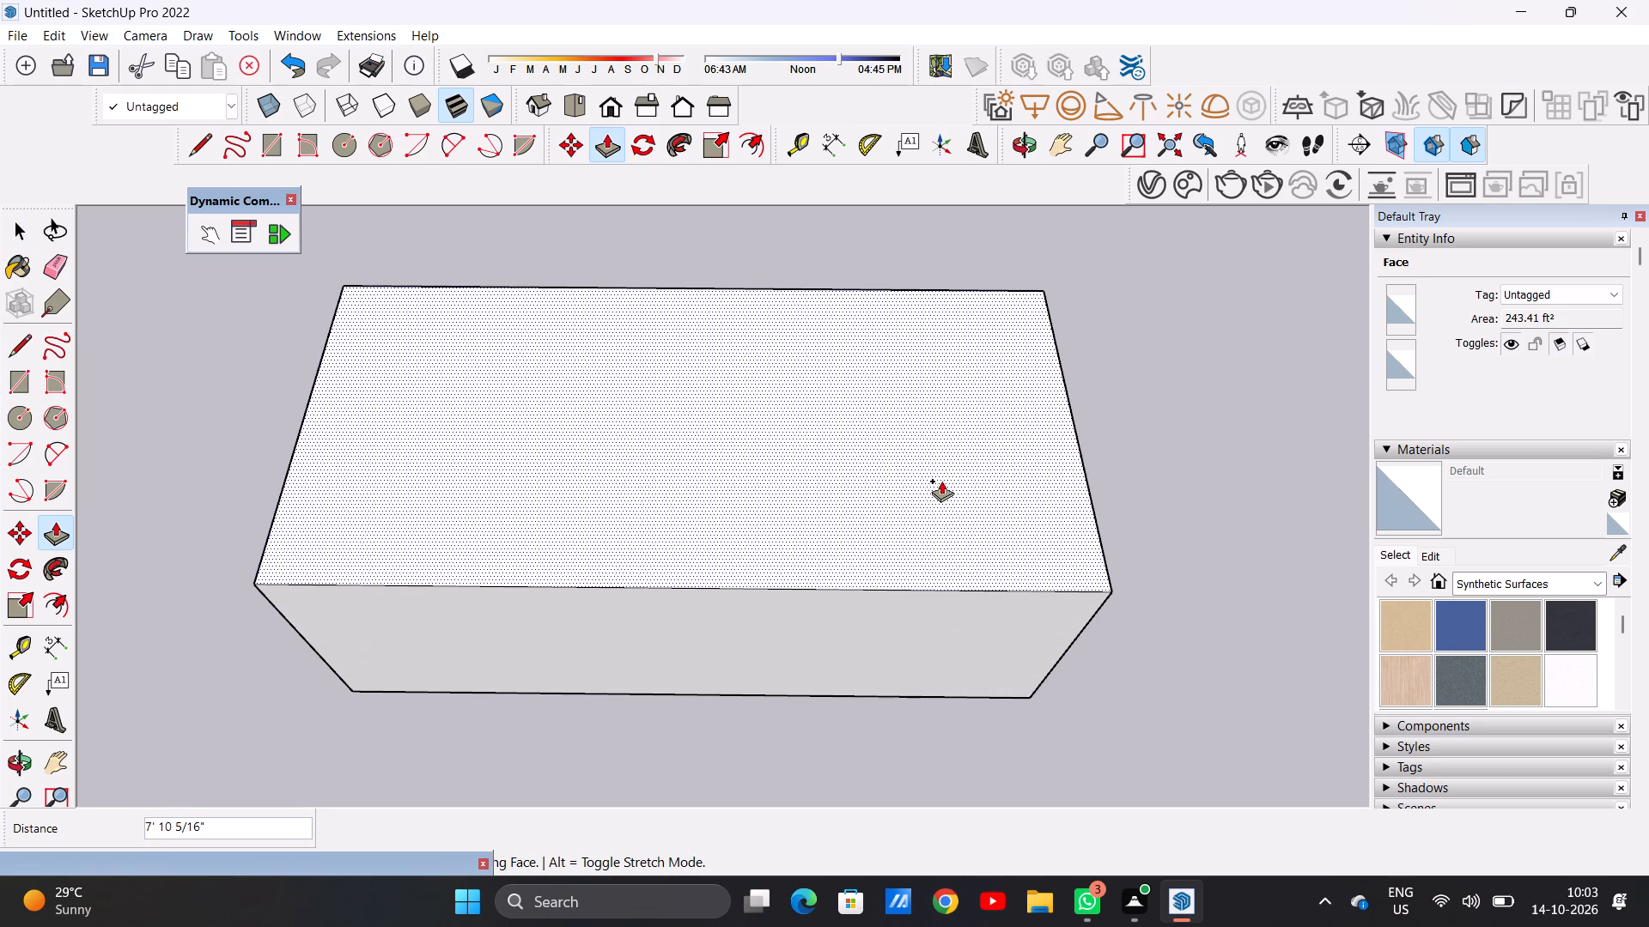
pyautogui.write('9"')
pyautogui.press('Return')
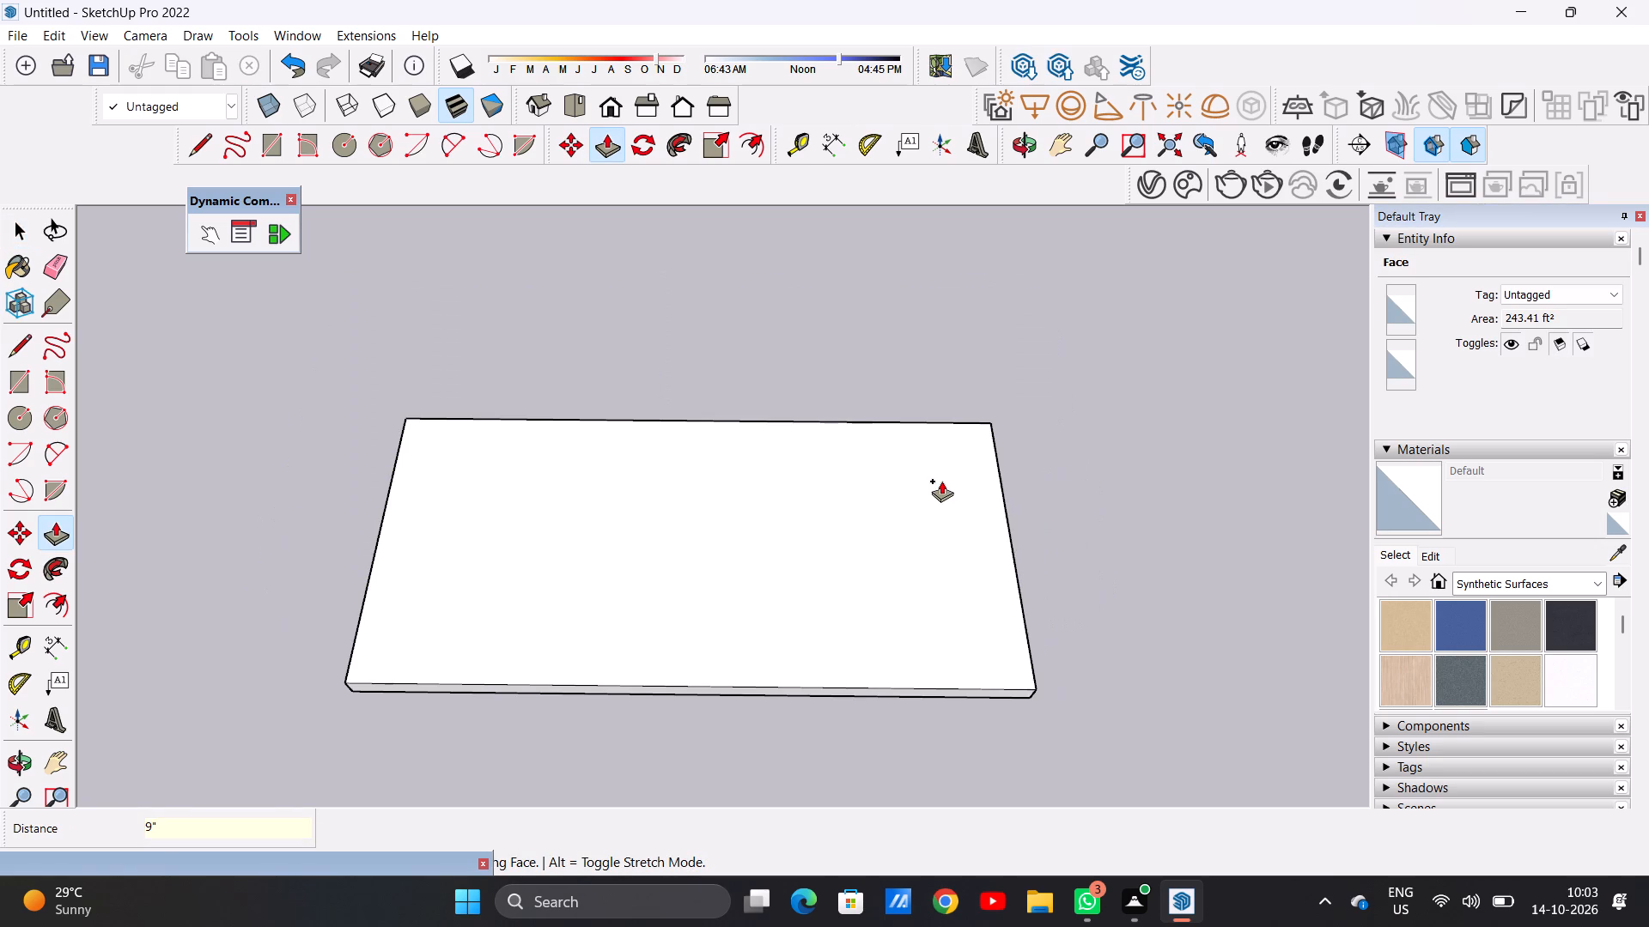
pyautogui.press('space')
# Offset the outline of the slab's top face inward by about 8 1/8".
pyautogui.scroll(2, 695, 706)
pyautogui.moveTo(739, 731); pyautogui.dragTo(739, 648, button='middle')
pyautogui.scroll(-7, 726, 621)
pyautogui.moveTo(740, 516); pyautogui.dragTo(746, 670, button='middle')
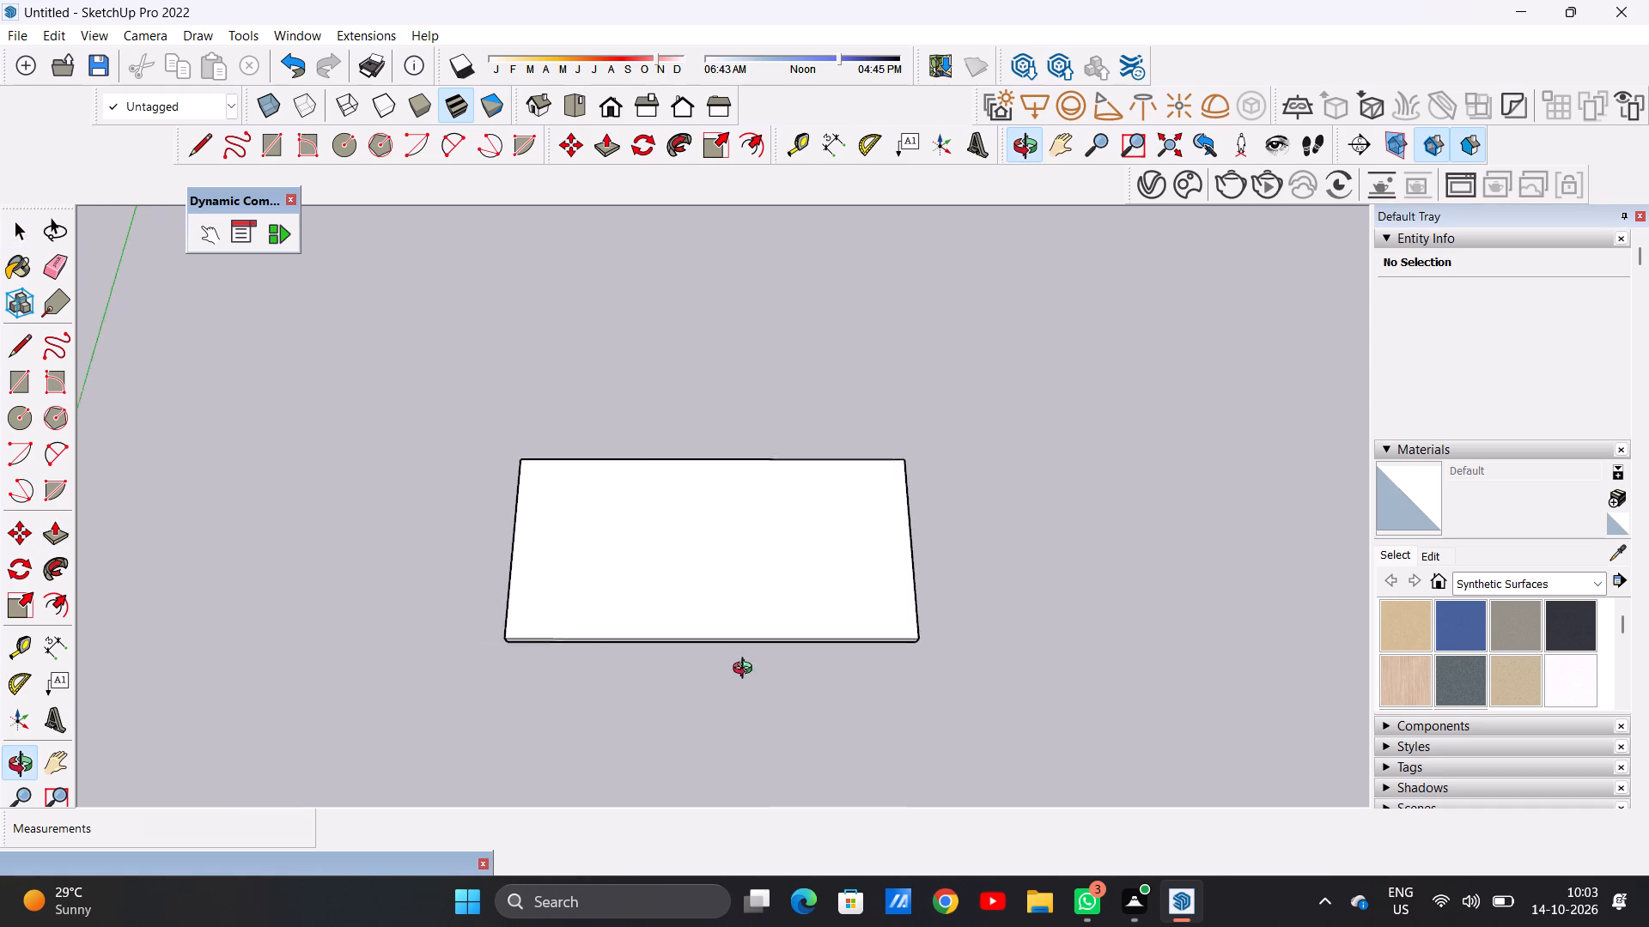
pyautogui.moveTo(746, 670); pyautogui.dragTo(748, 736, button='middle')
pyautogui.scroll(5, 768, 599)
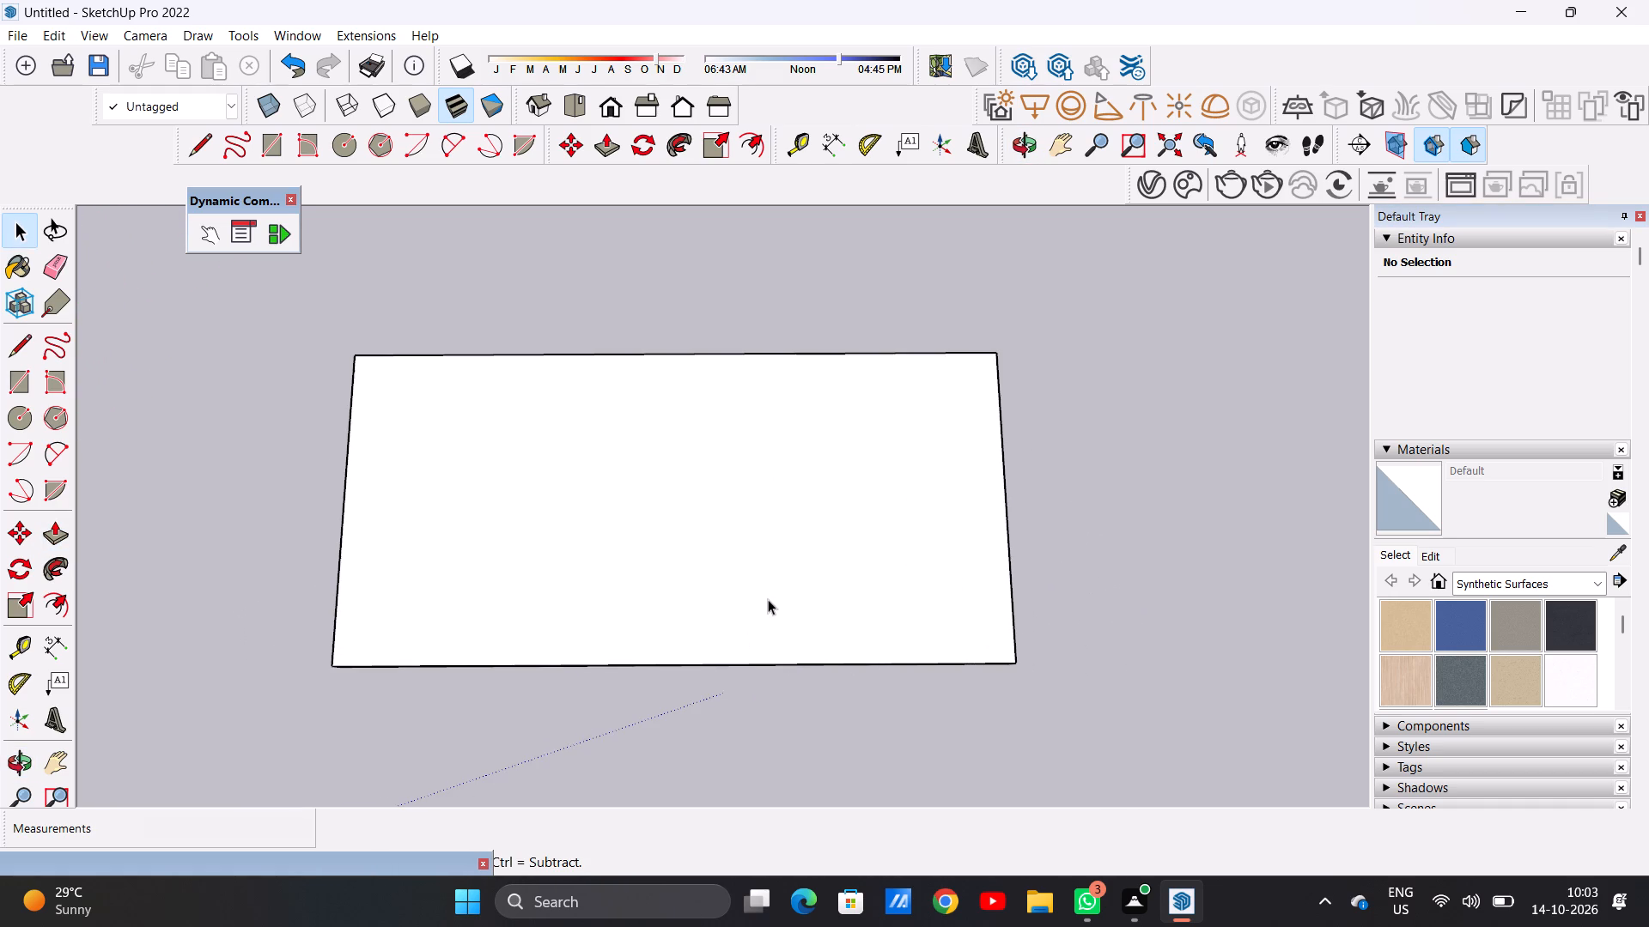
pyautogui.write('OF')
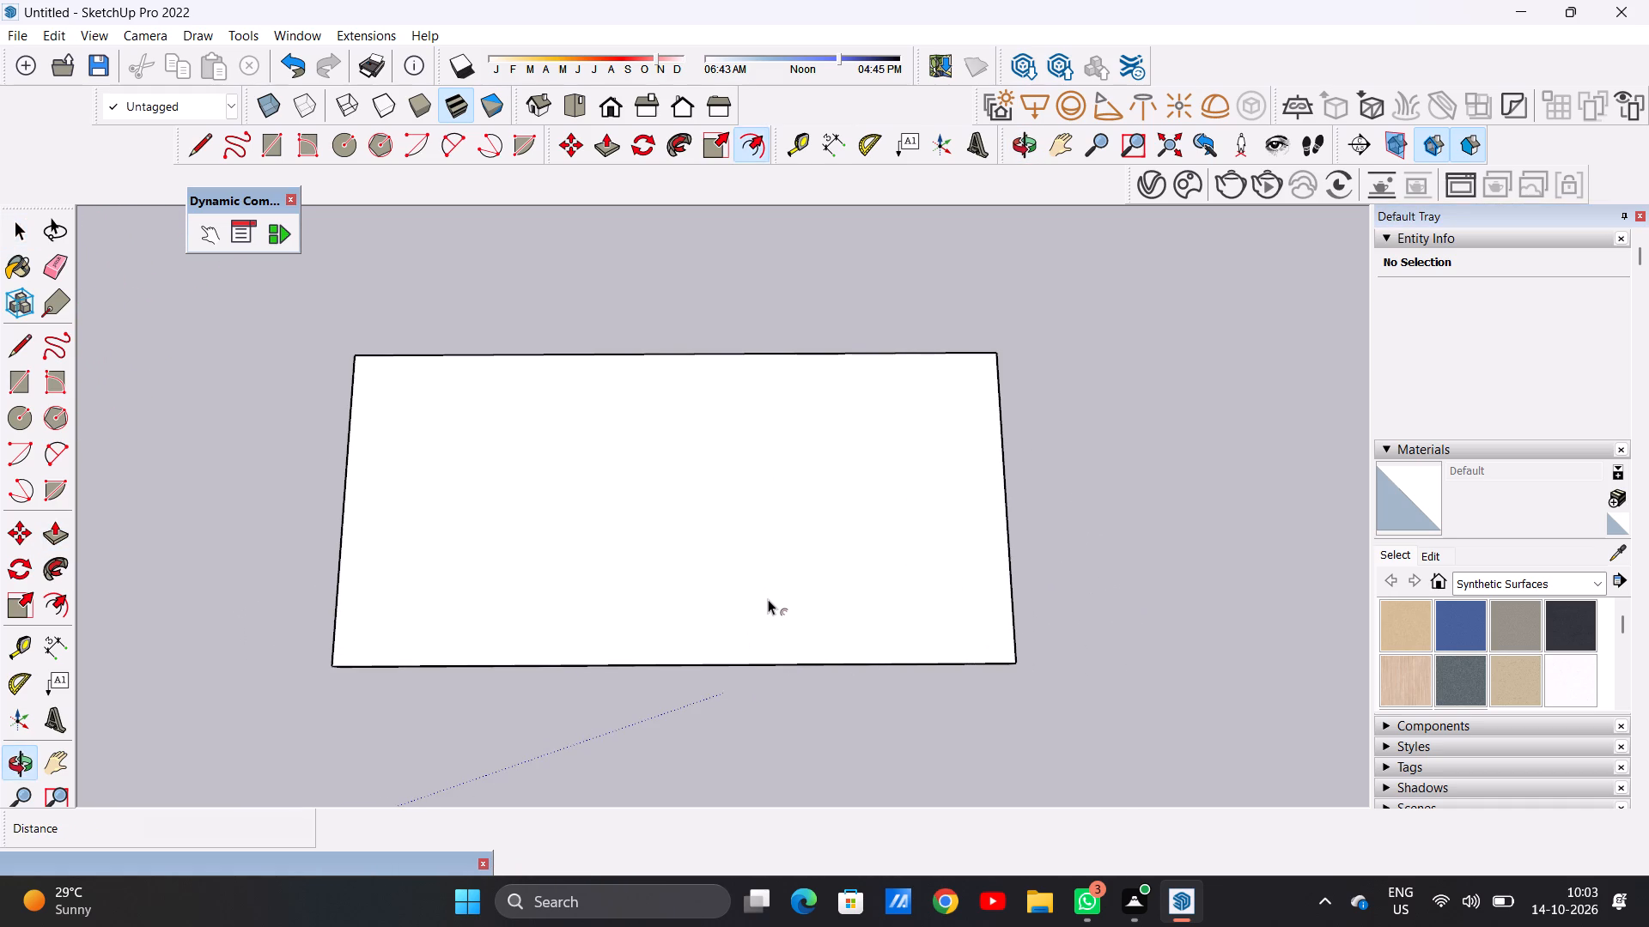
pyautogui.click(478, 359)
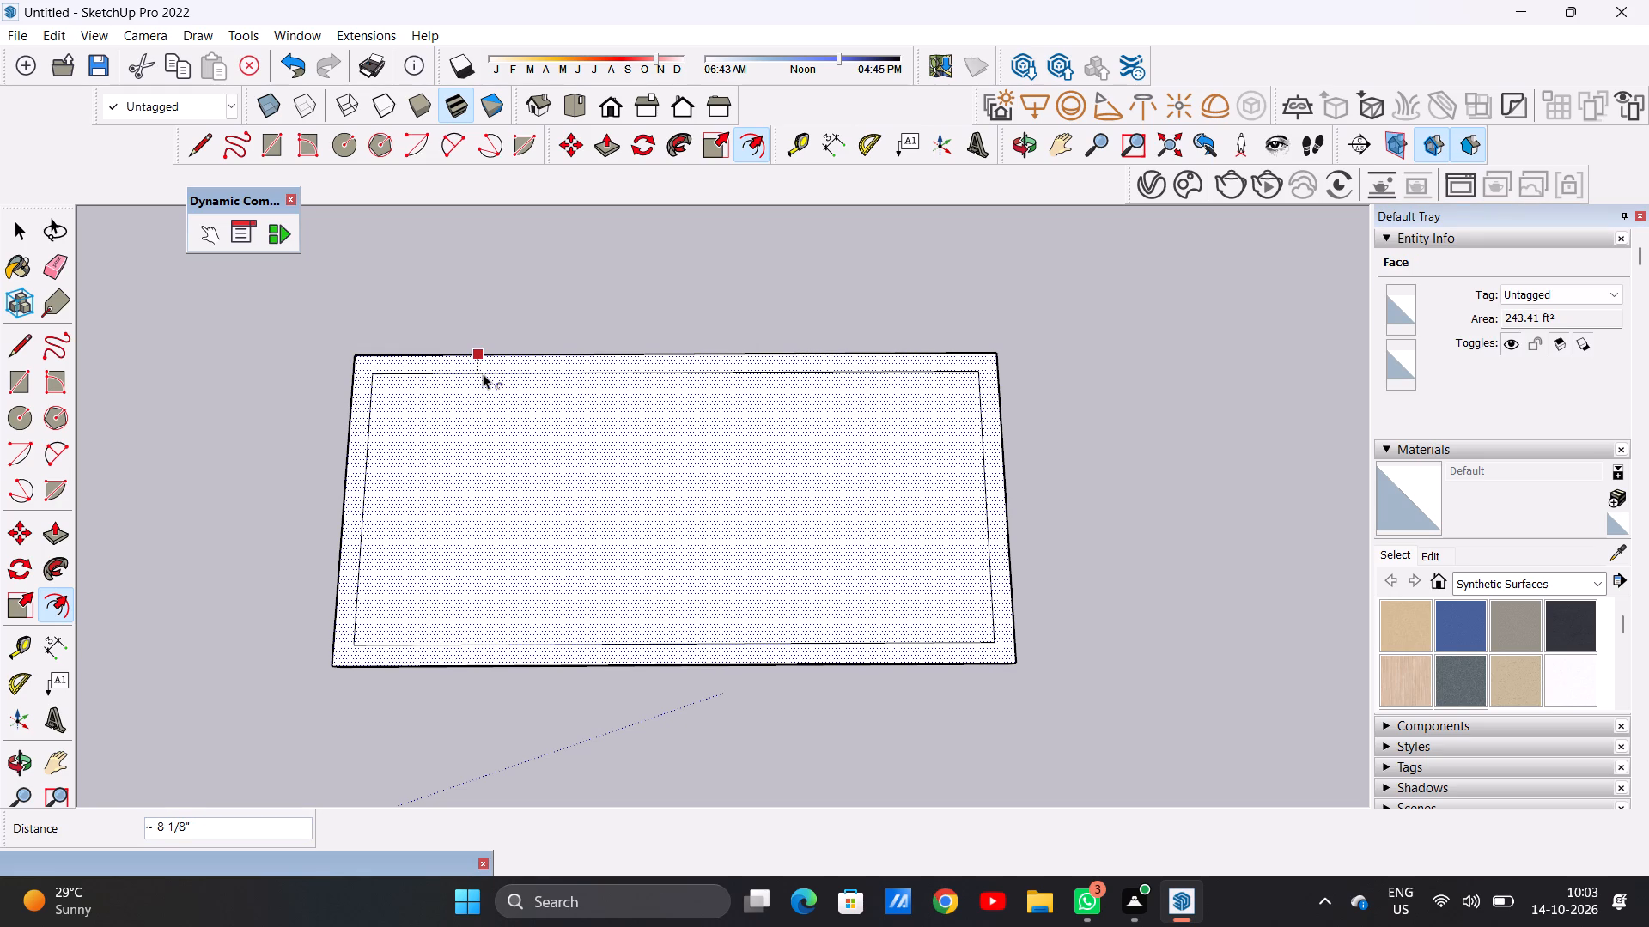
pyautogui.click(483, 373)
pyautogui.press('space')
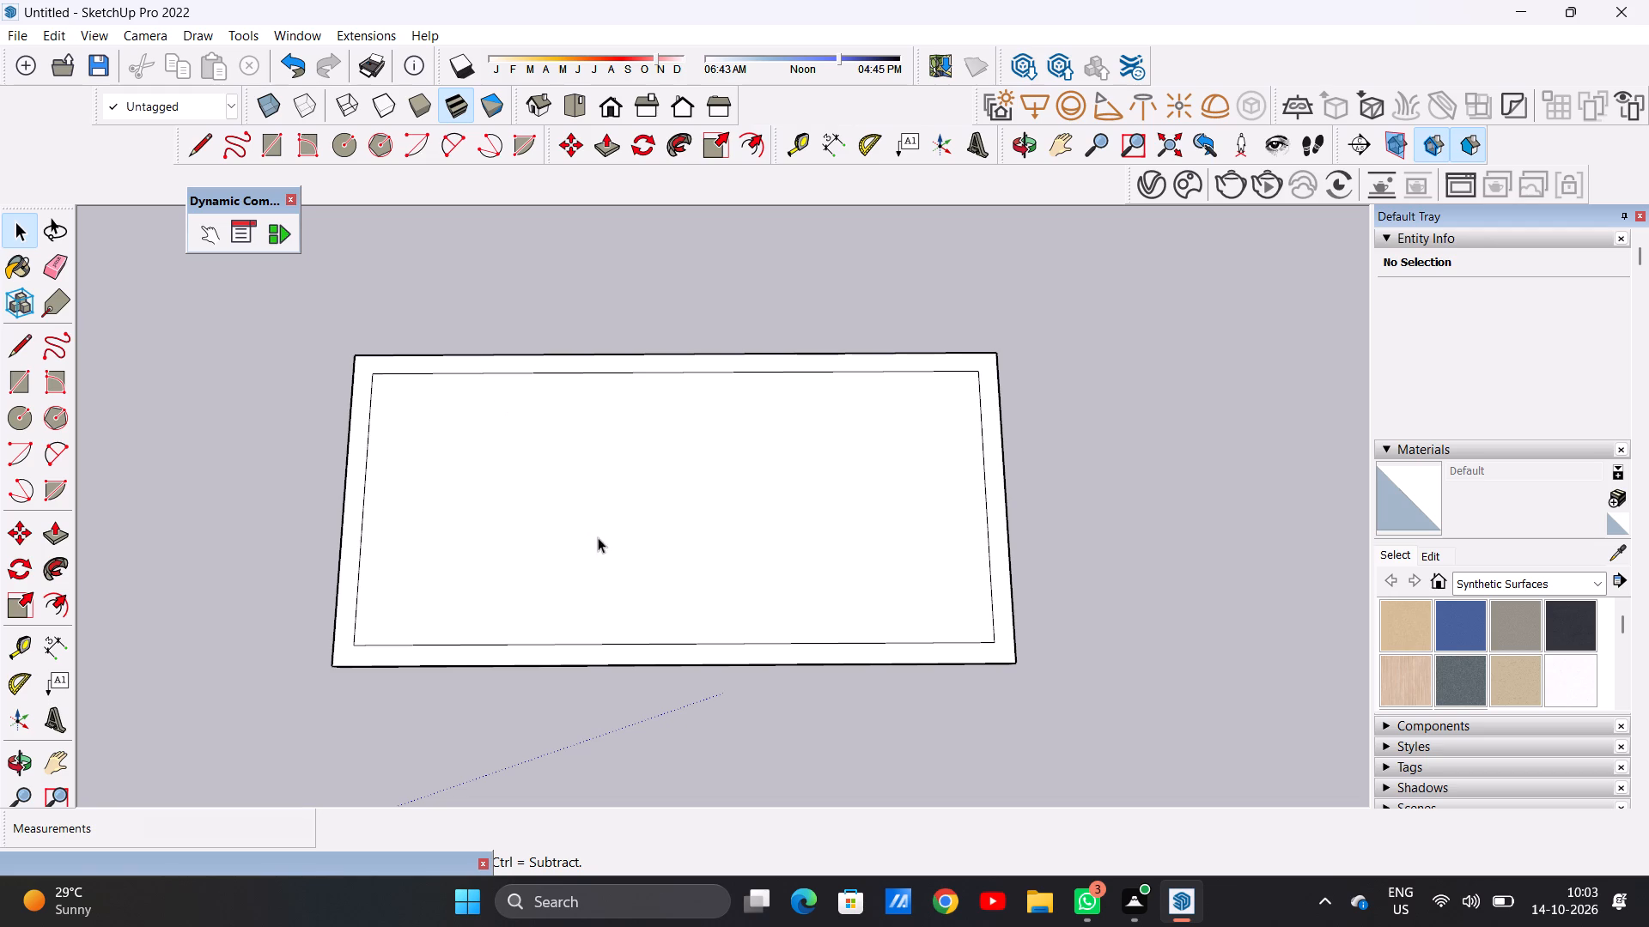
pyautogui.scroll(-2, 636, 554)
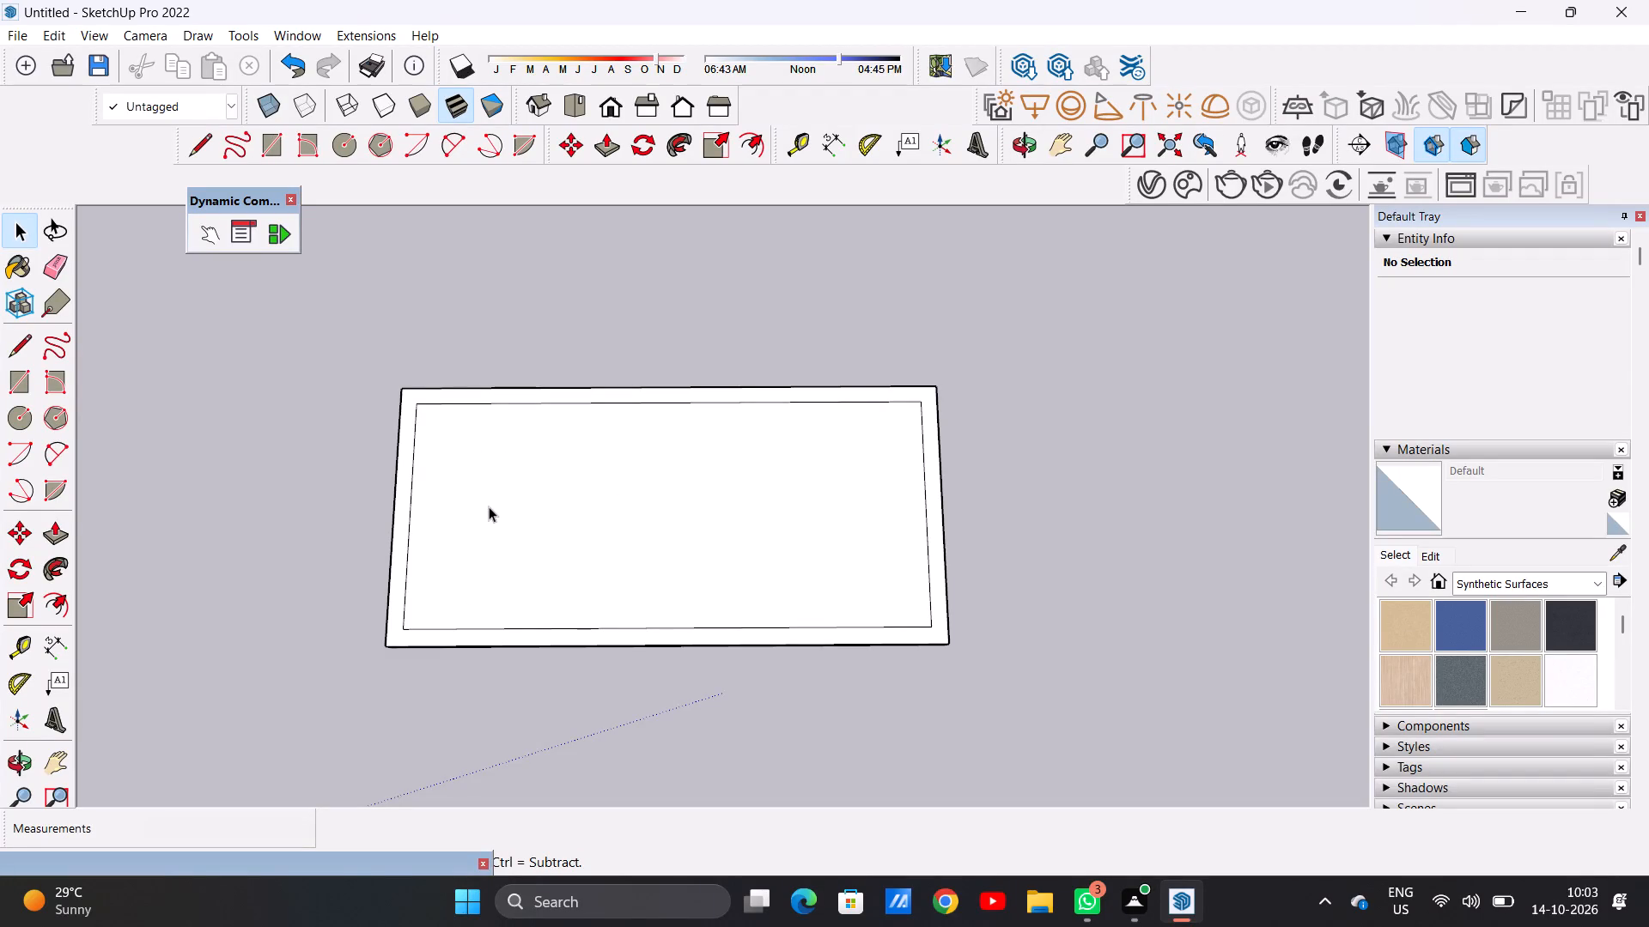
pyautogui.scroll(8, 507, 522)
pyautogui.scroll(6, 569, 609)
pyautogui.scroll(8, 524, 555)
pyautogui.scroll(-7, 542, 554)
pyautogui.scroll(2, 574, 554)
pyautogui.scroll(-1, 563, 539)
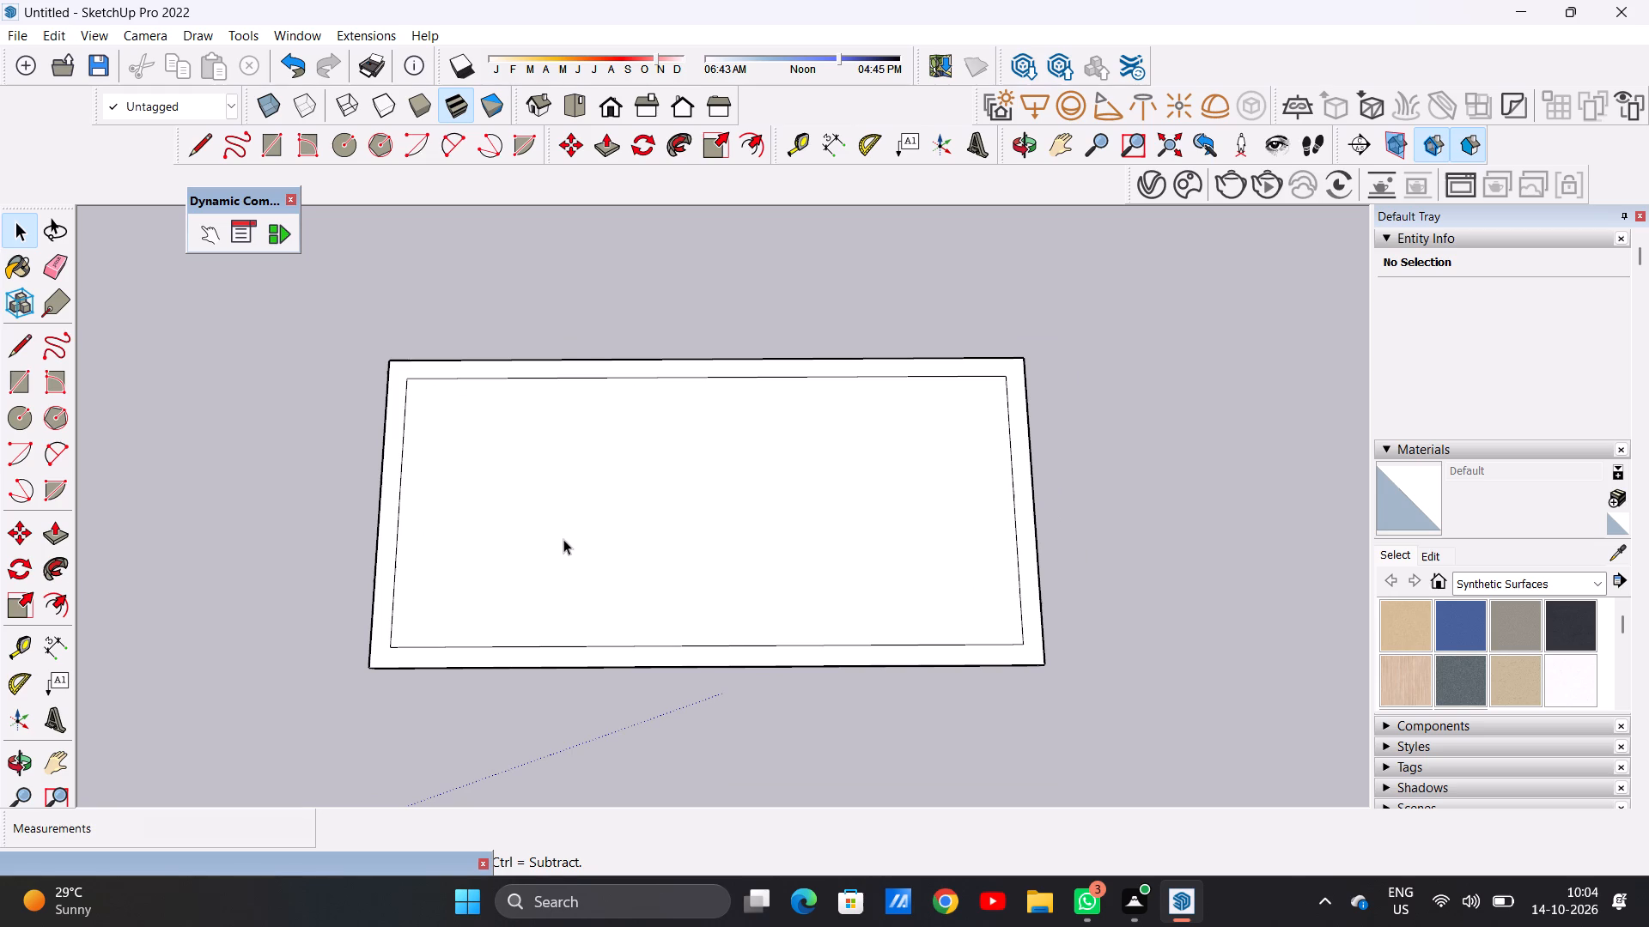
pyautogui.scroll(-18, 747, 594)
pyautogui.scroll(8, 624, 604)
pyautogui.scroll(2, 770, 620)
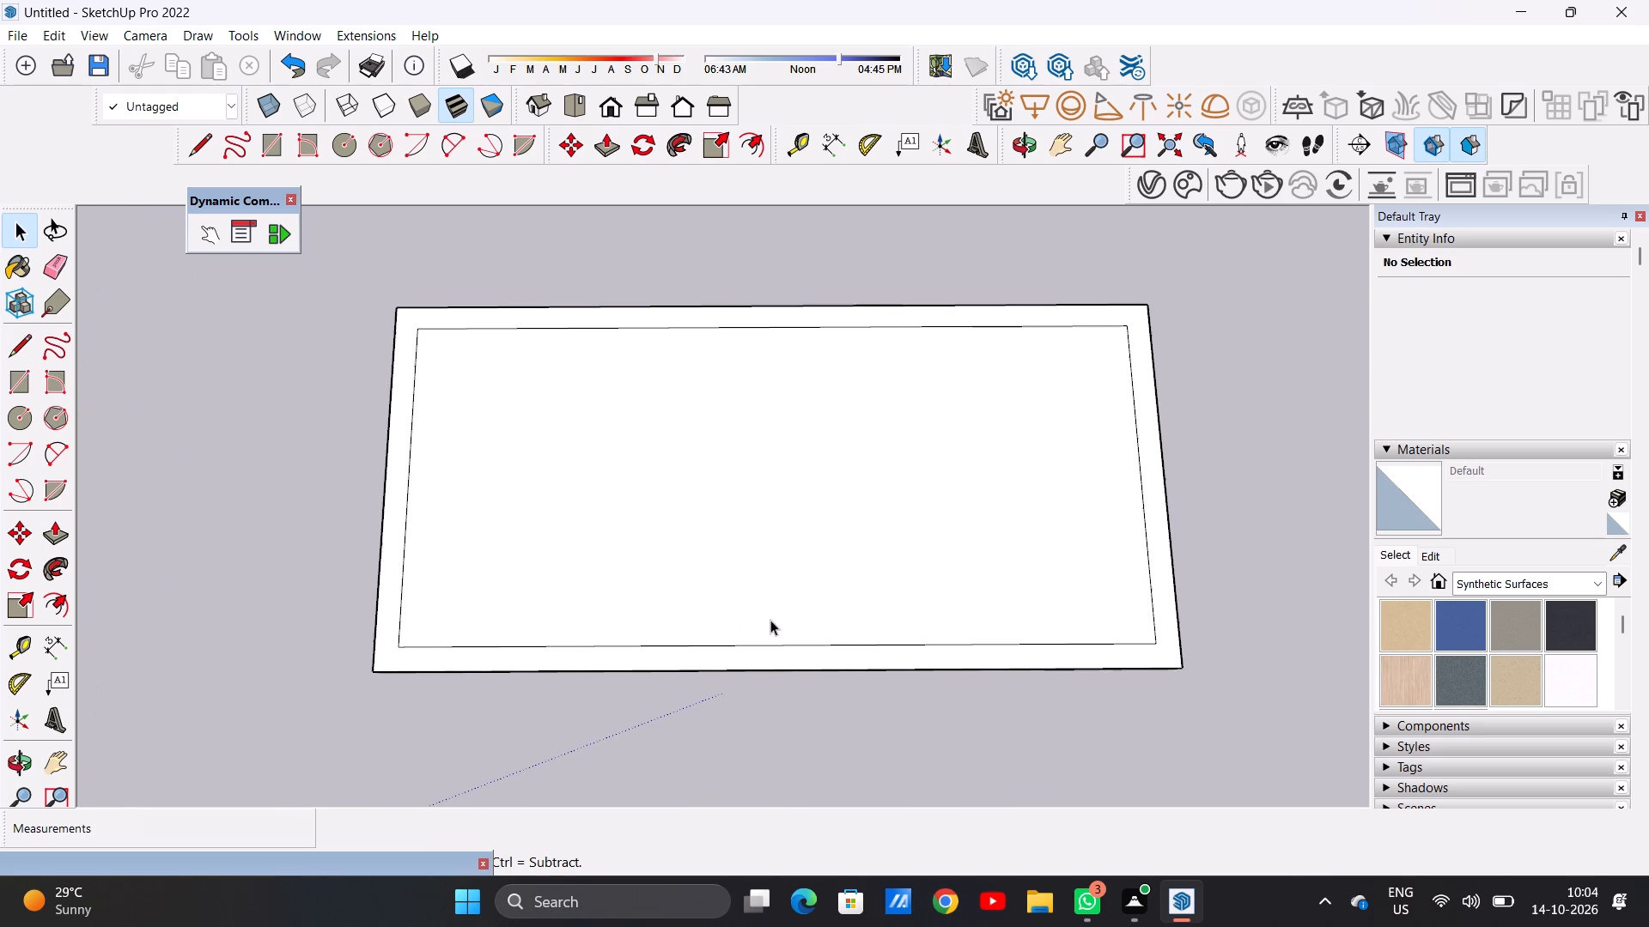
# Draw a line about 8 1/8" along the red axis from the inner outline's corner nearest the origin to the slab's outer side edge.
pyautogui.press('l')
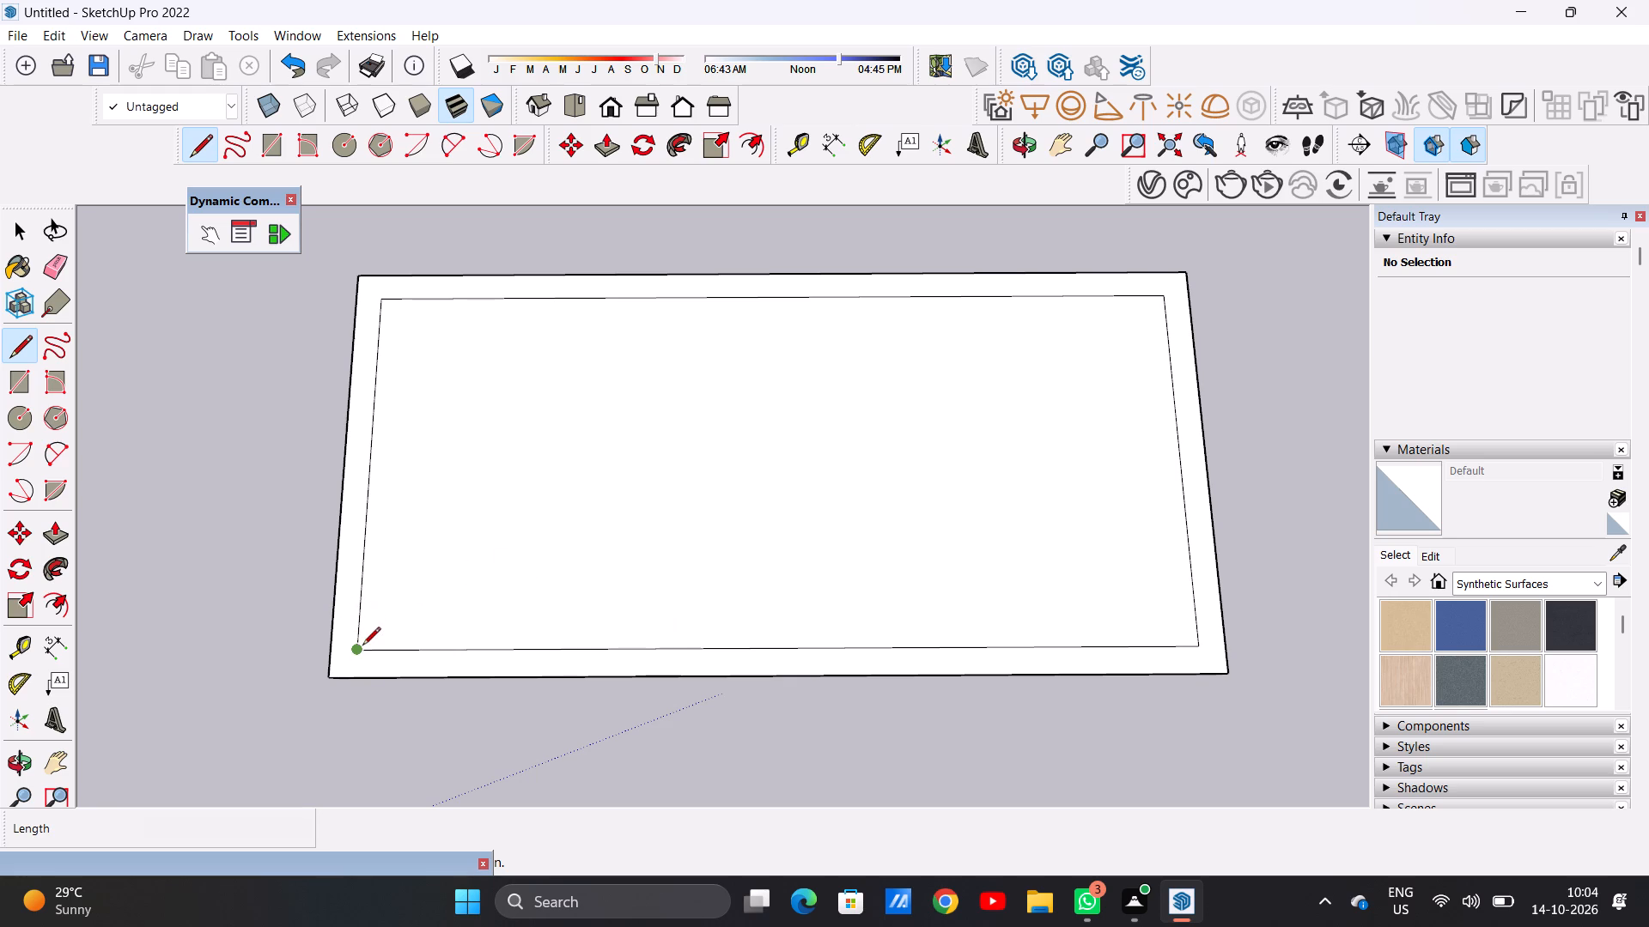
pyautogui.scroll(4, 367, 651)
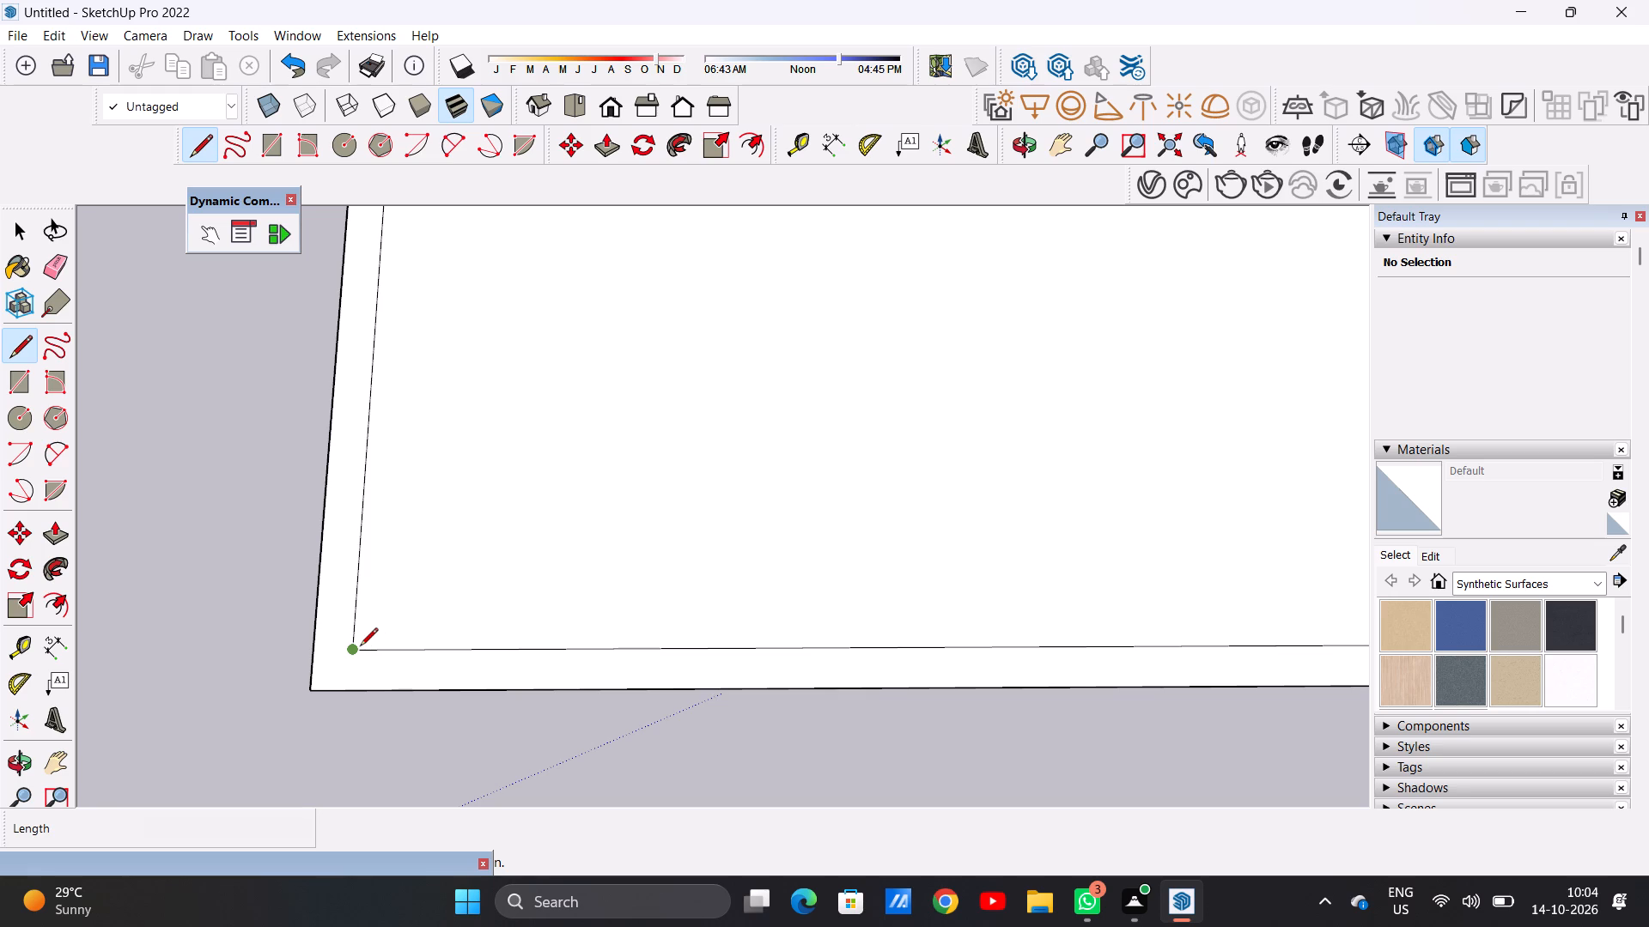
pyautogui.scroll(7, 360, 647)
pyautogui.scroll(15, 332, 654)
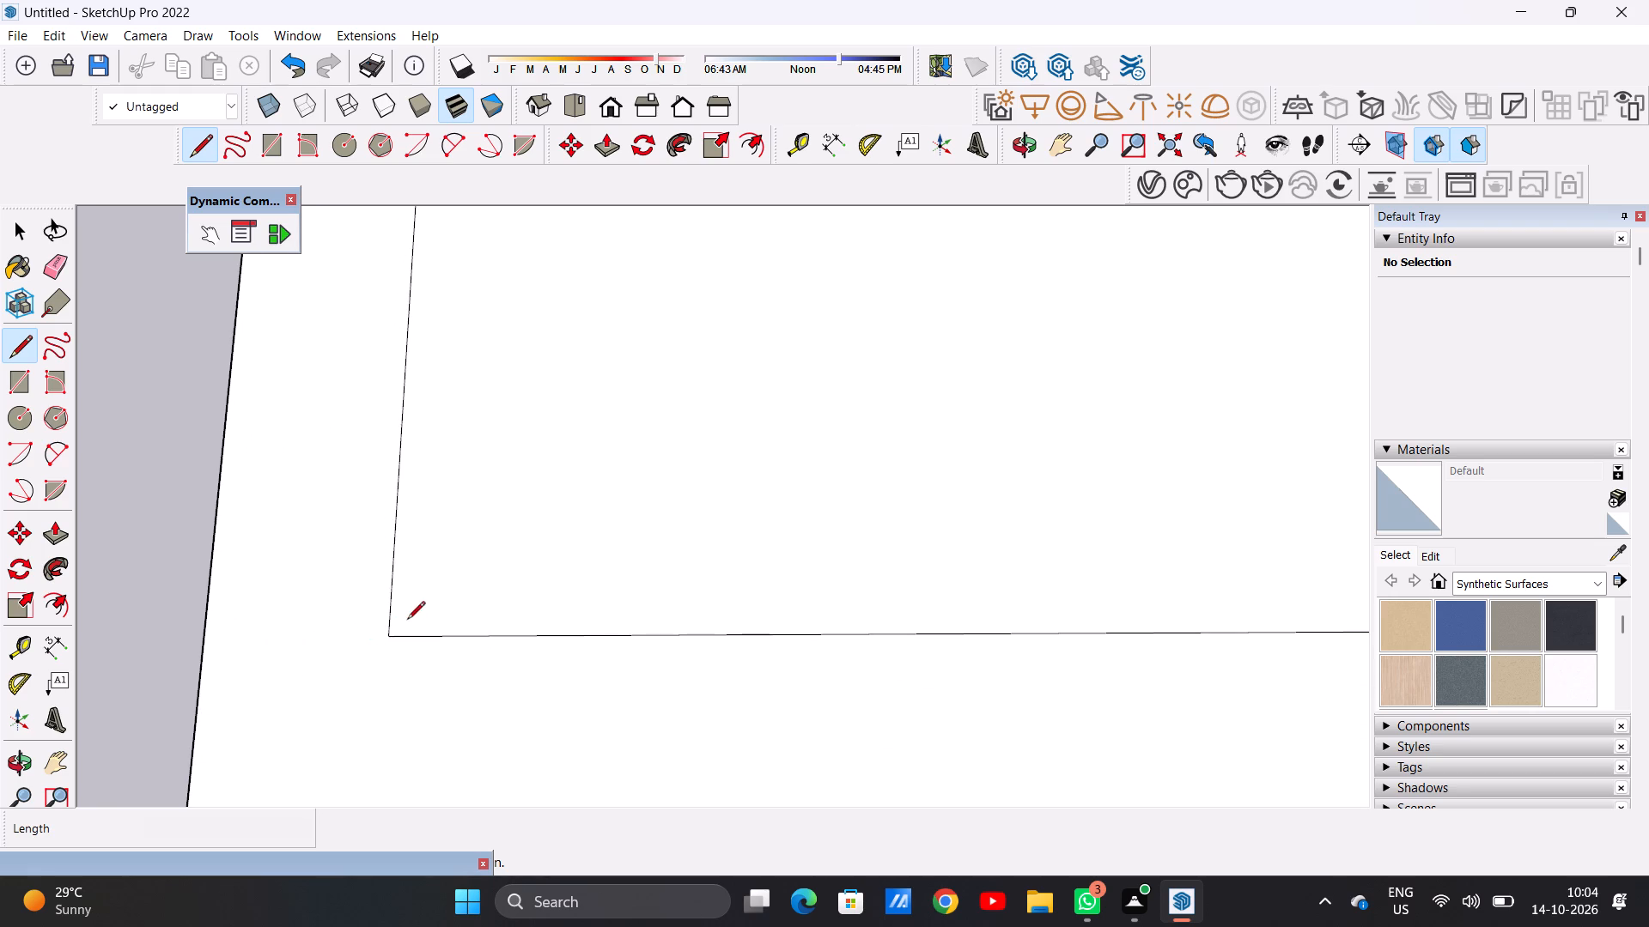
pyautogui.click(386, 638)
pyautogui.click(202, 631)
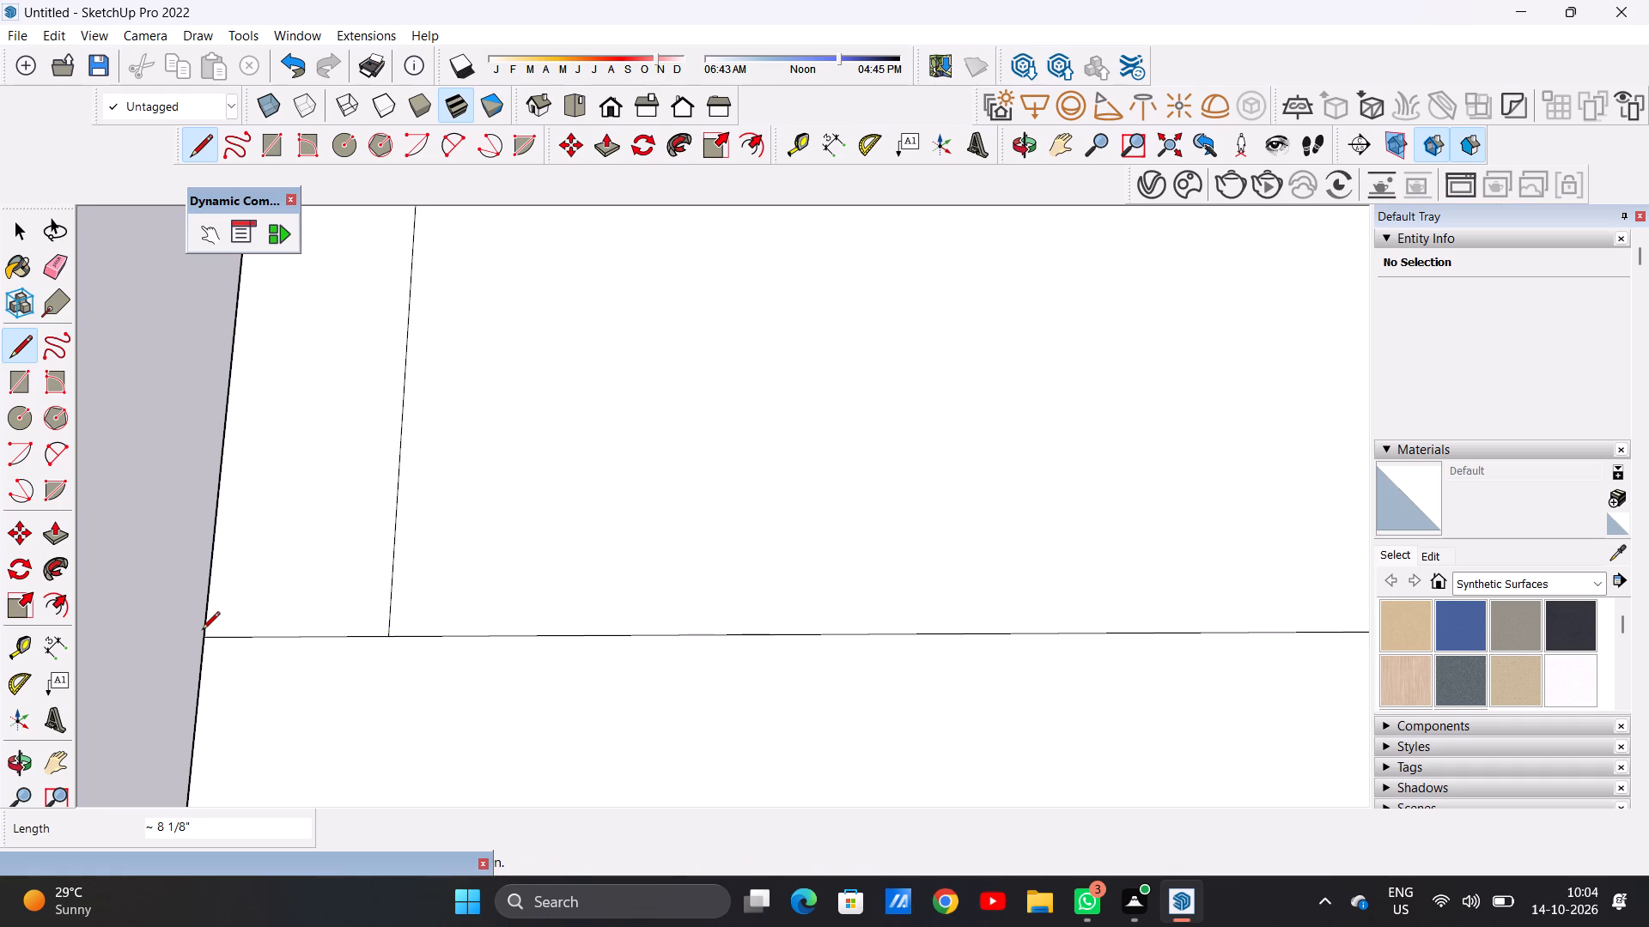
pyautogui.press('space')
pyautogui.scroll(-20, 563, 624)
pyautogui.scroll(-4, 563, 624)
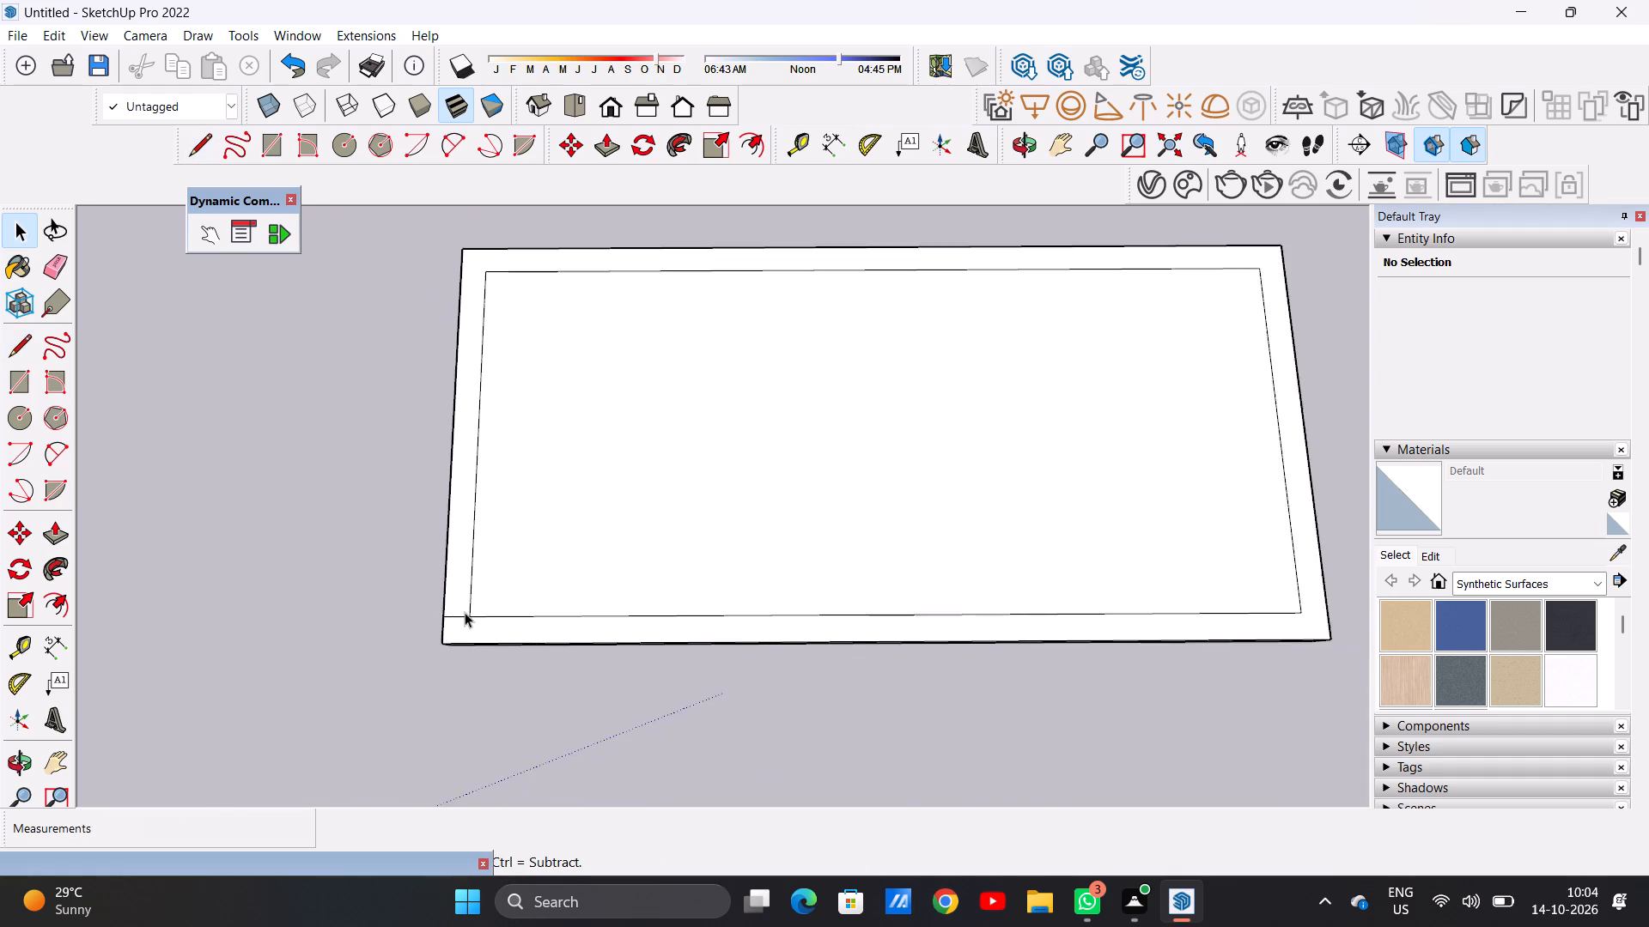
pyautogui.scroll(-4, 465, 612)
pyautogui.scroll(6, 627, 558)
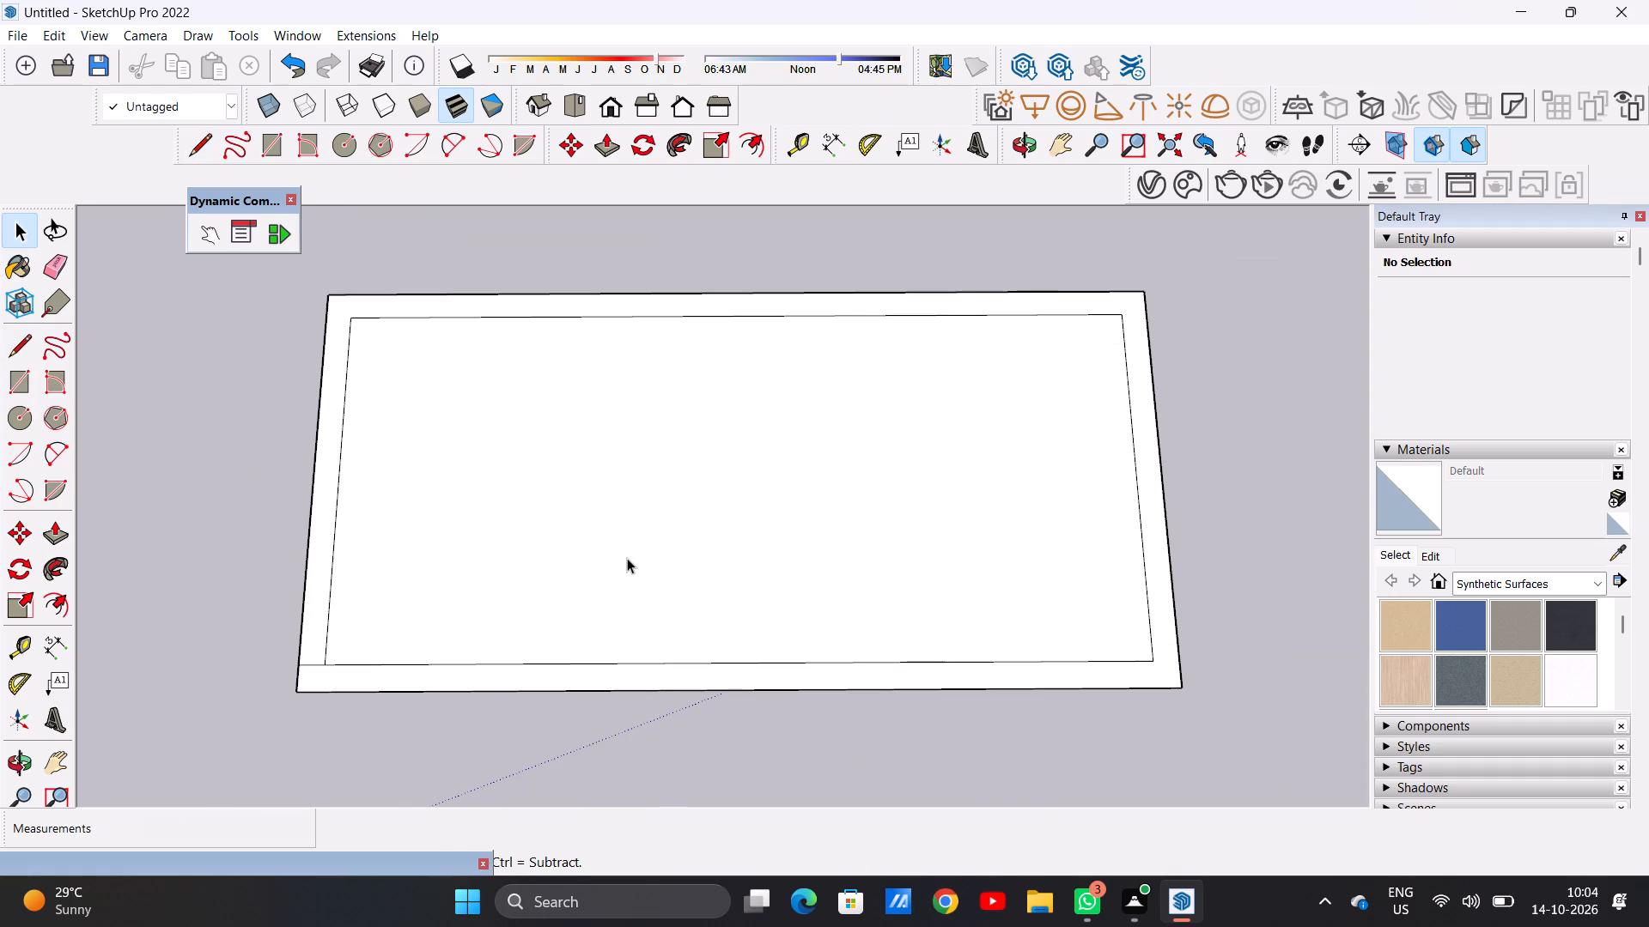
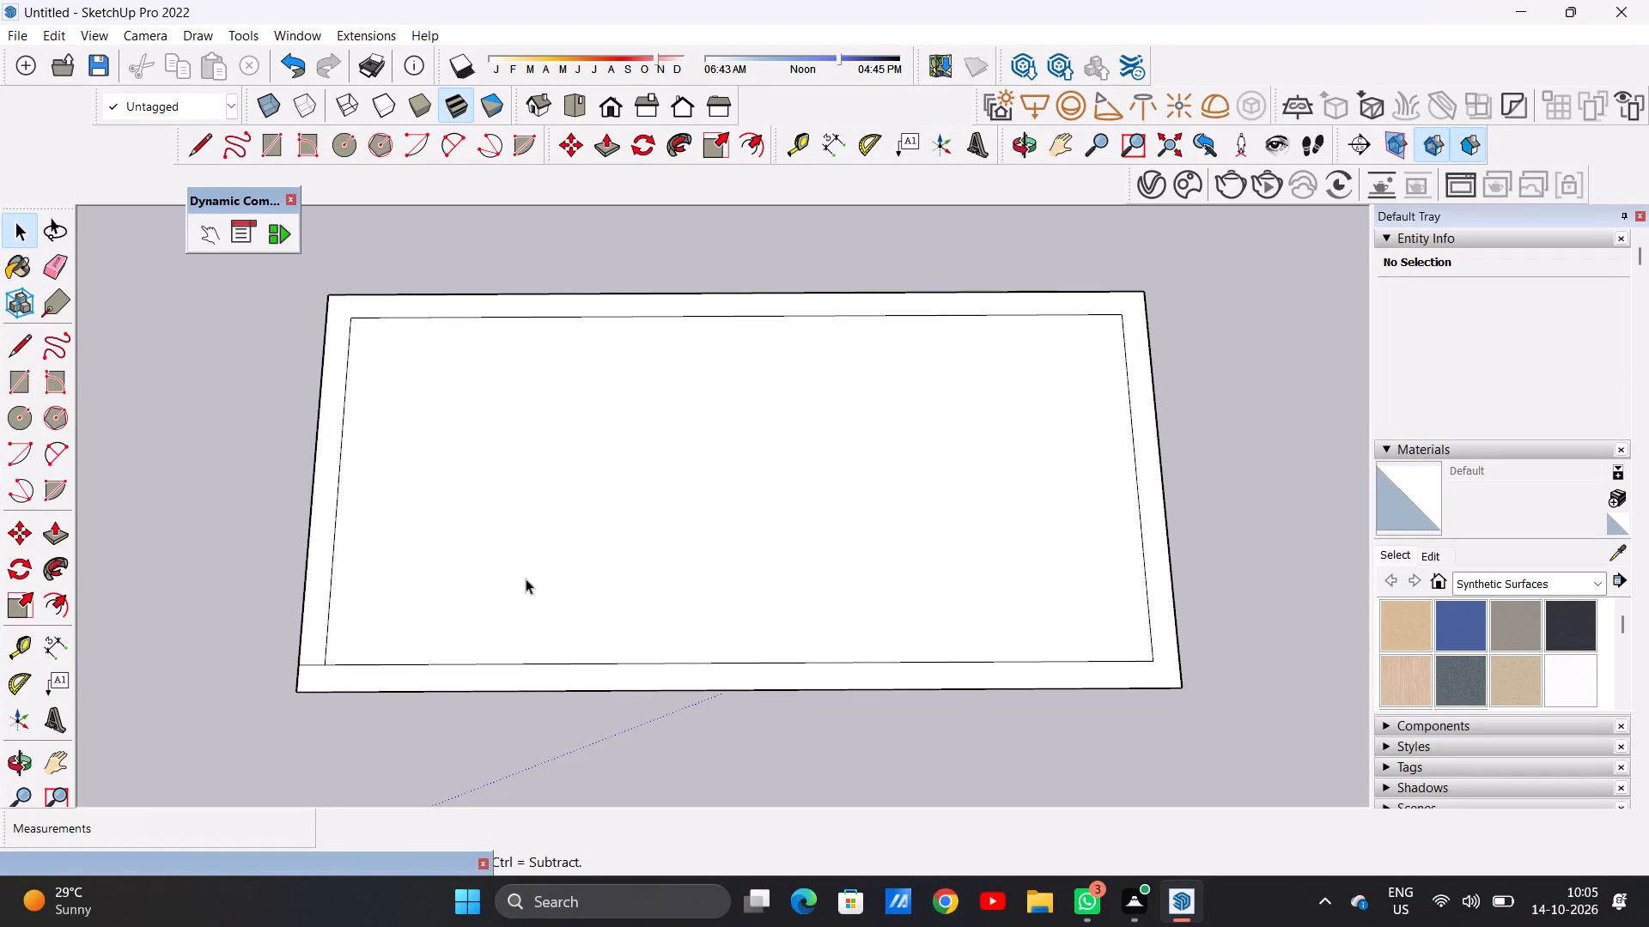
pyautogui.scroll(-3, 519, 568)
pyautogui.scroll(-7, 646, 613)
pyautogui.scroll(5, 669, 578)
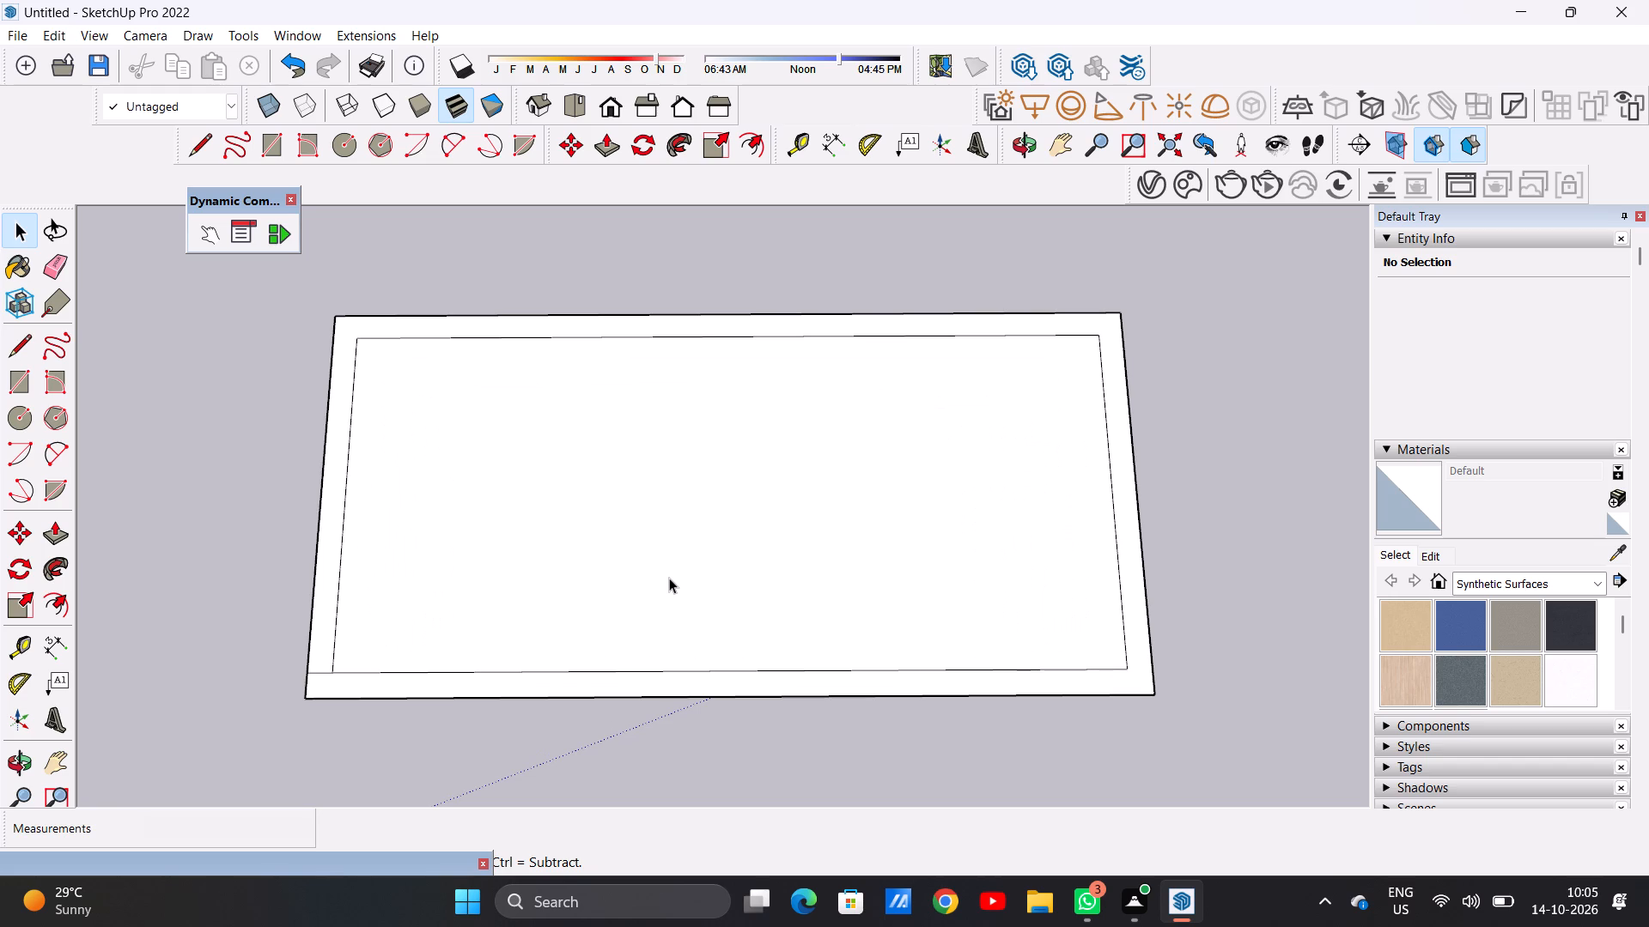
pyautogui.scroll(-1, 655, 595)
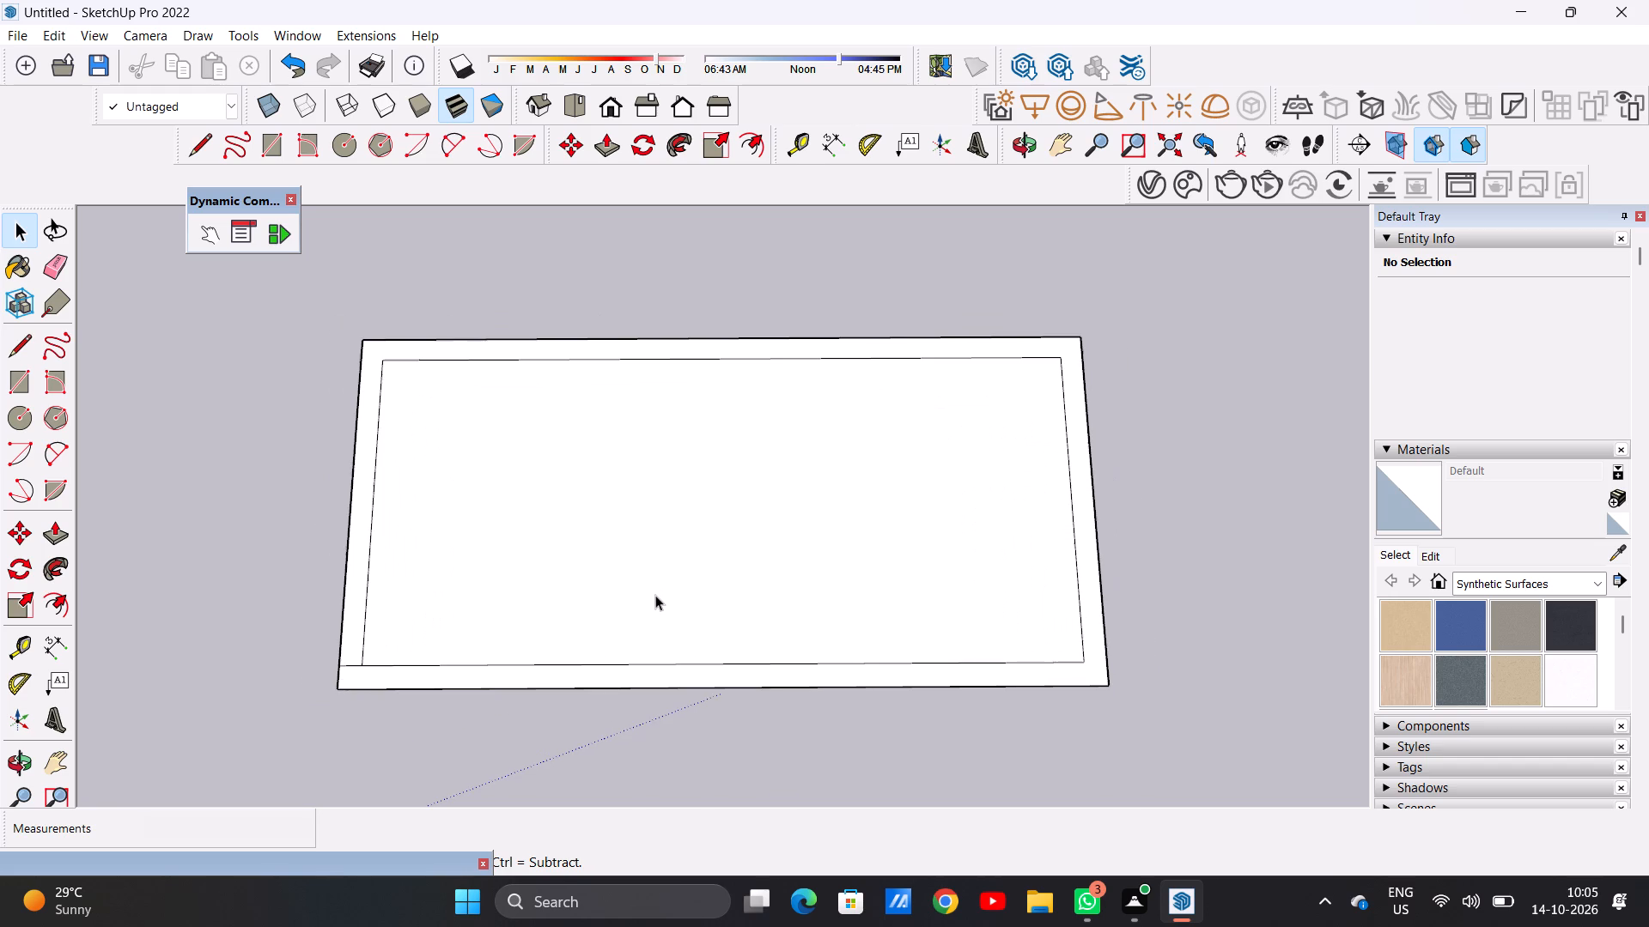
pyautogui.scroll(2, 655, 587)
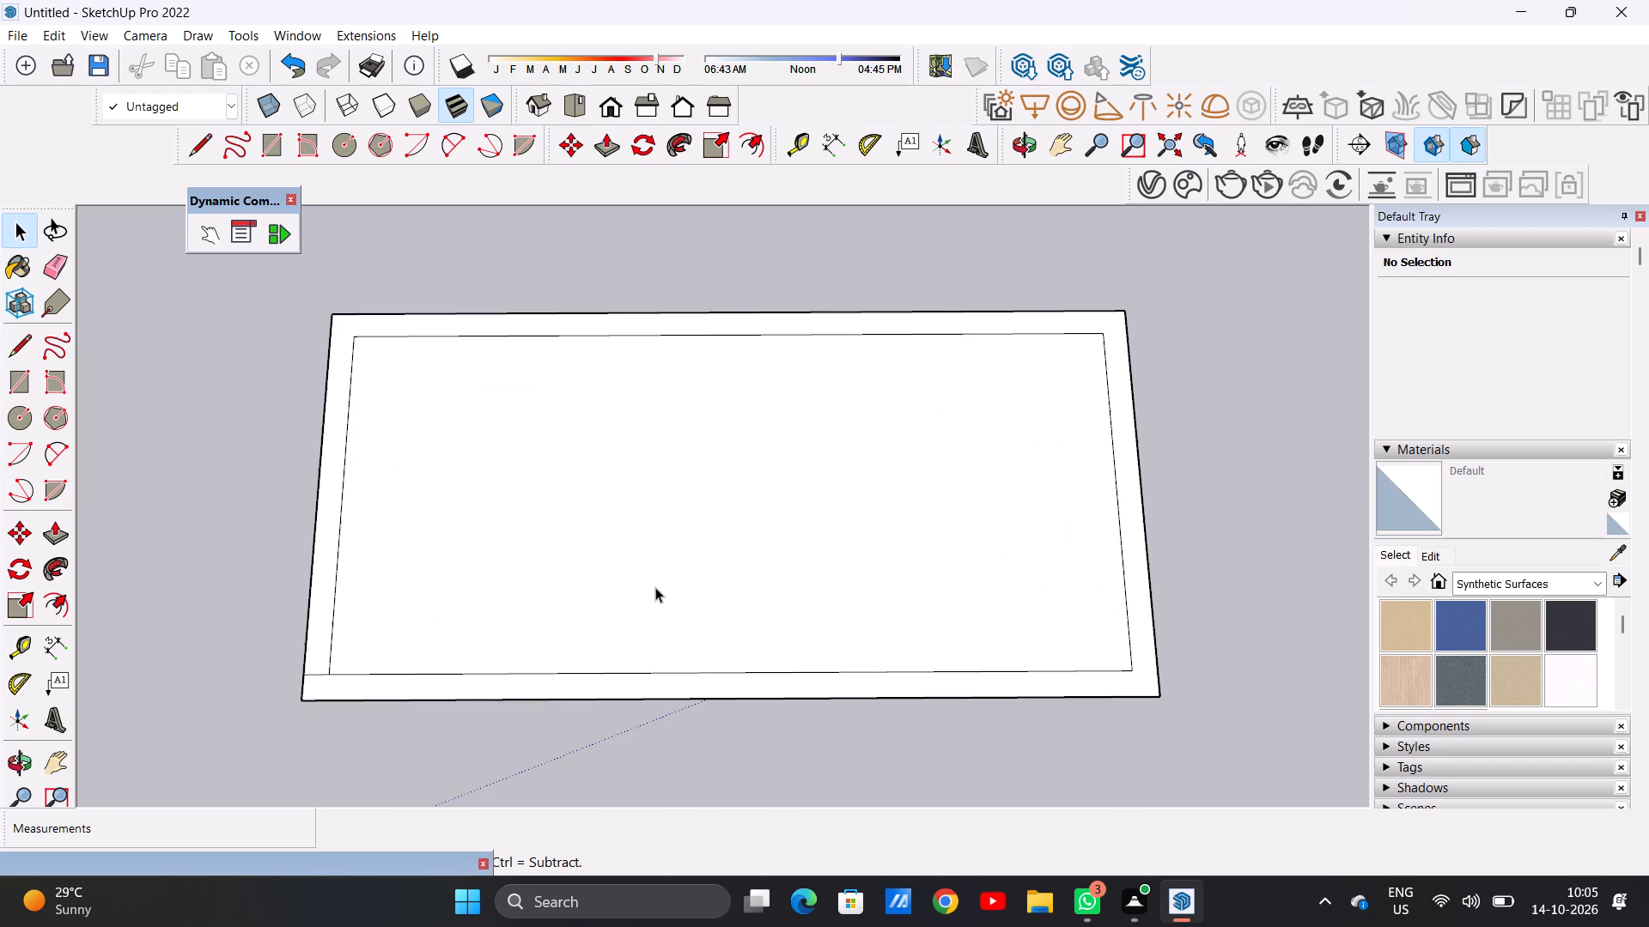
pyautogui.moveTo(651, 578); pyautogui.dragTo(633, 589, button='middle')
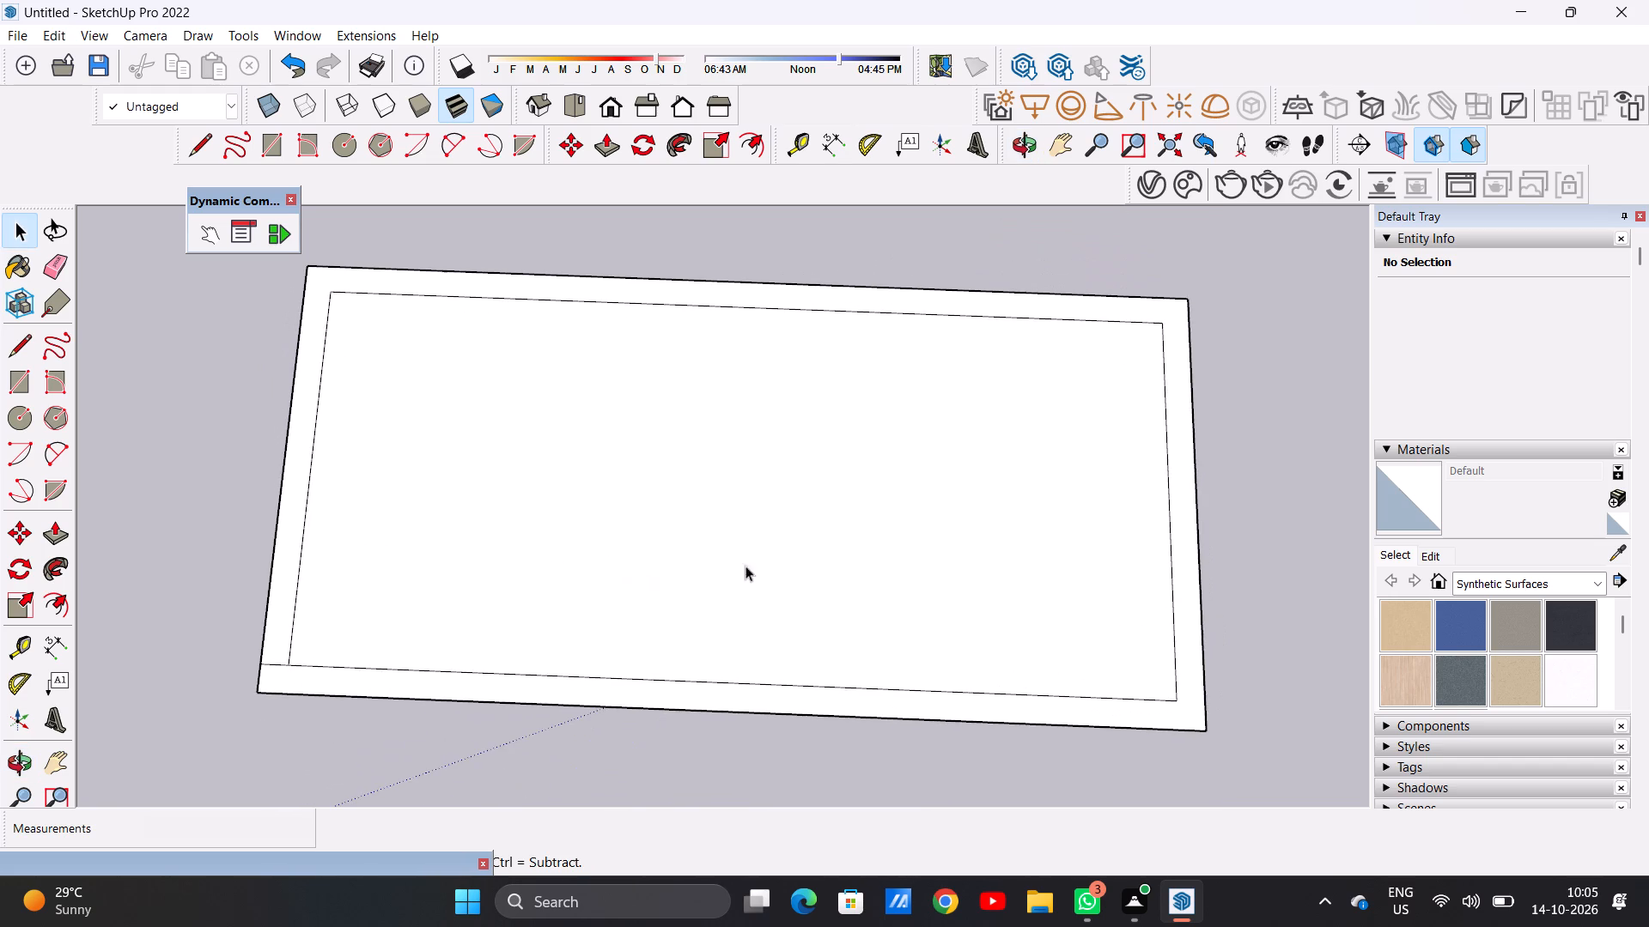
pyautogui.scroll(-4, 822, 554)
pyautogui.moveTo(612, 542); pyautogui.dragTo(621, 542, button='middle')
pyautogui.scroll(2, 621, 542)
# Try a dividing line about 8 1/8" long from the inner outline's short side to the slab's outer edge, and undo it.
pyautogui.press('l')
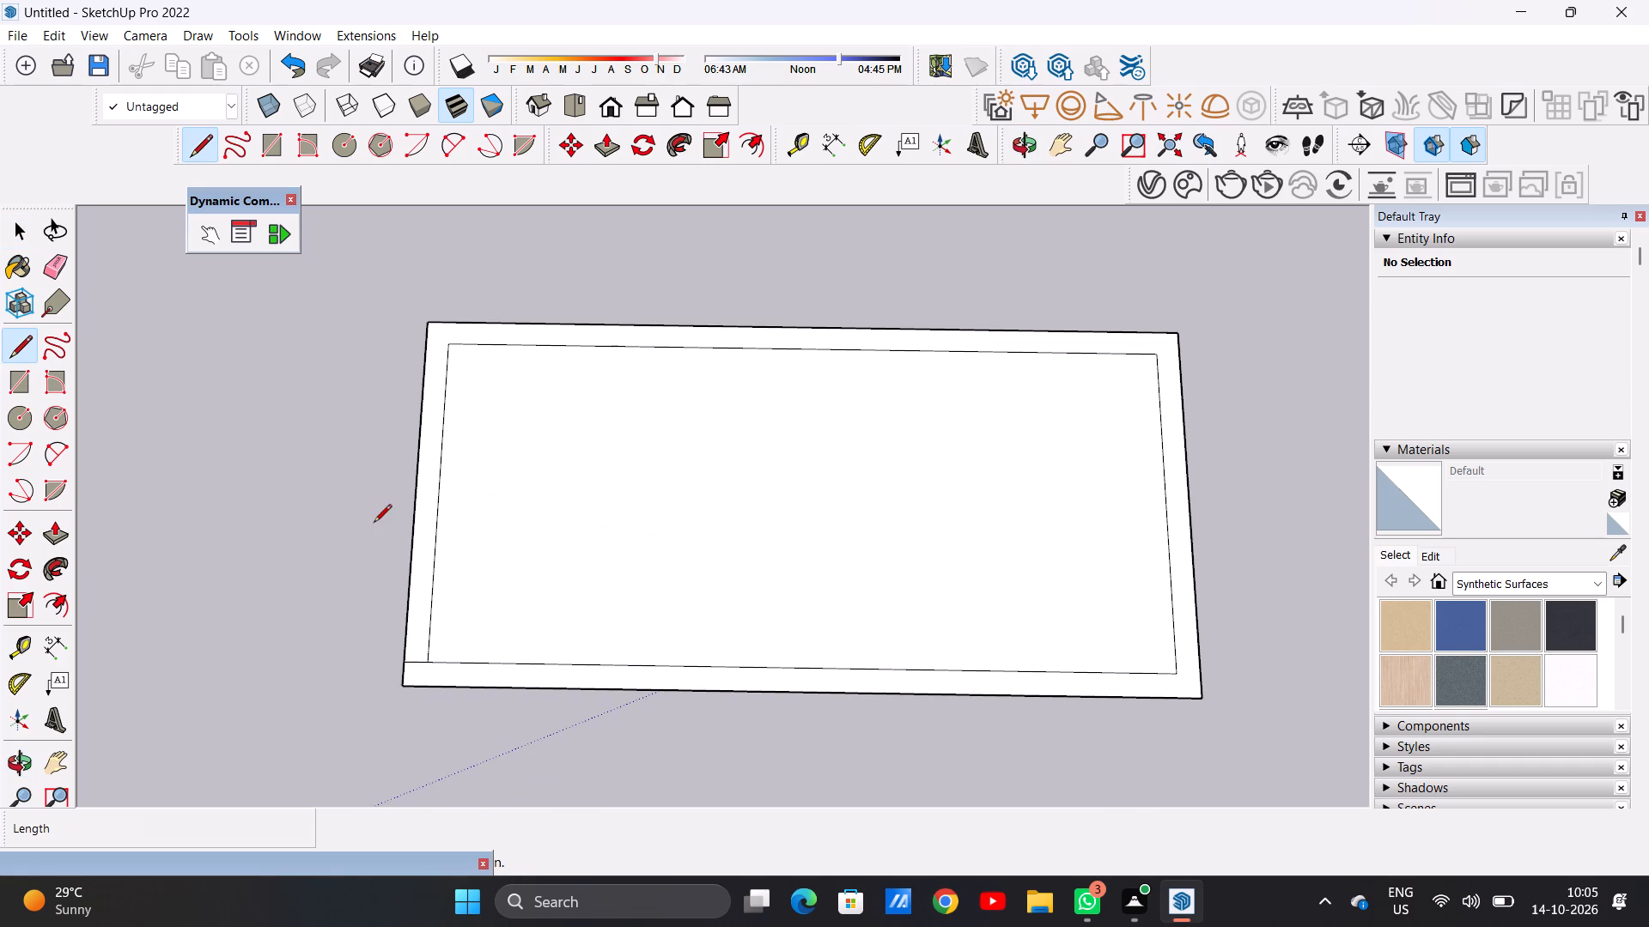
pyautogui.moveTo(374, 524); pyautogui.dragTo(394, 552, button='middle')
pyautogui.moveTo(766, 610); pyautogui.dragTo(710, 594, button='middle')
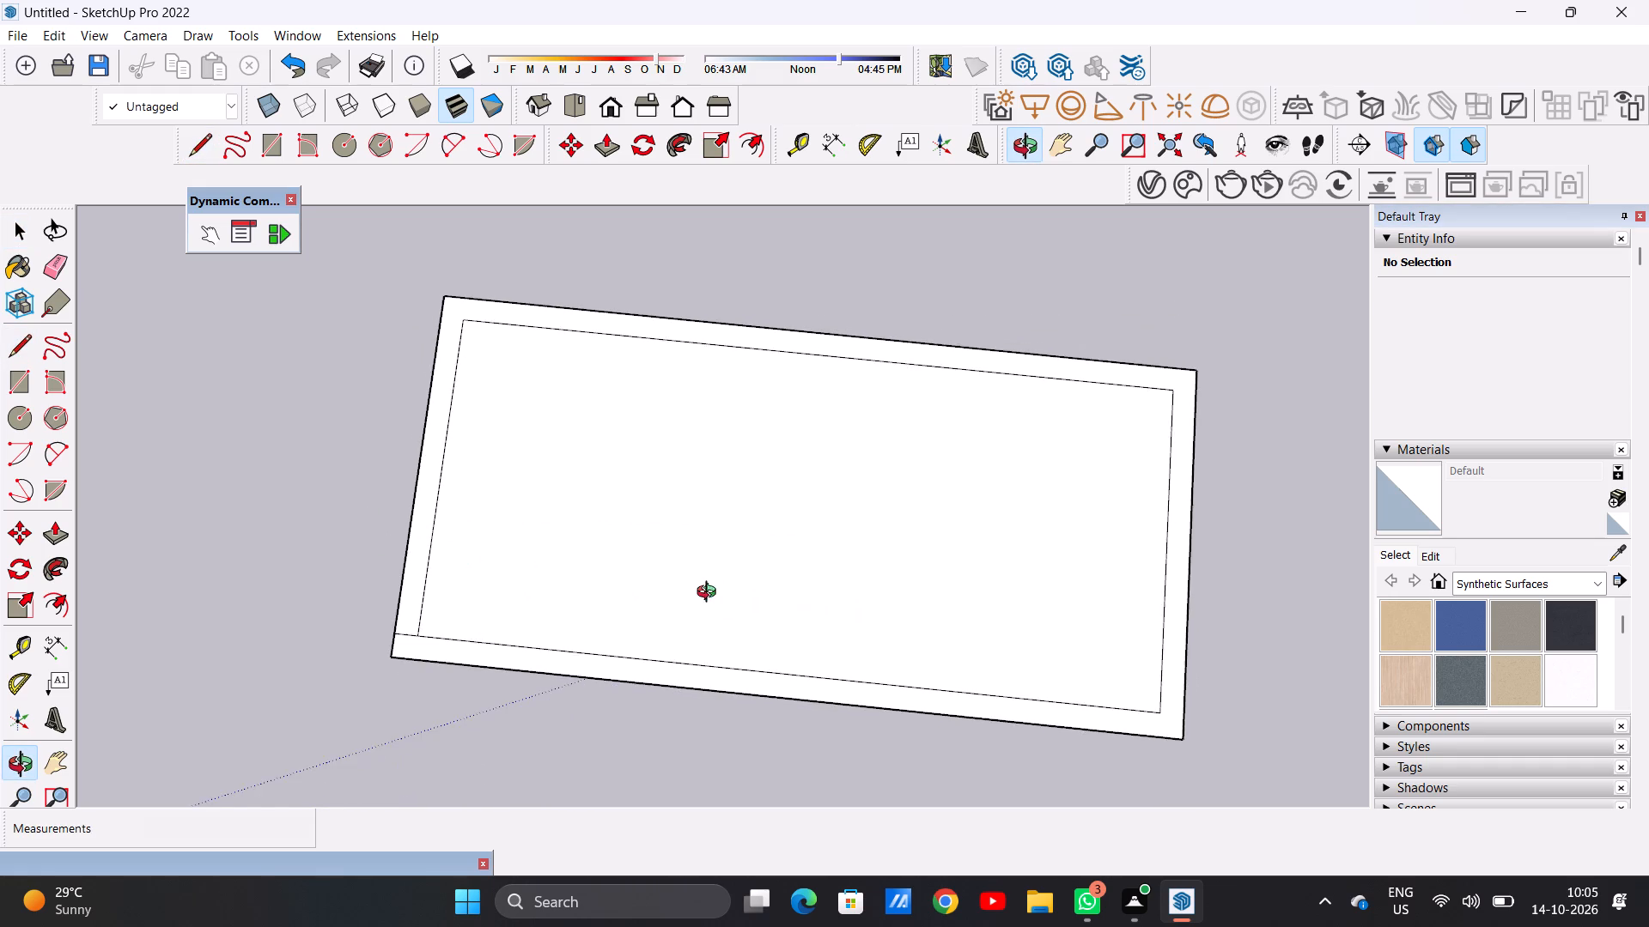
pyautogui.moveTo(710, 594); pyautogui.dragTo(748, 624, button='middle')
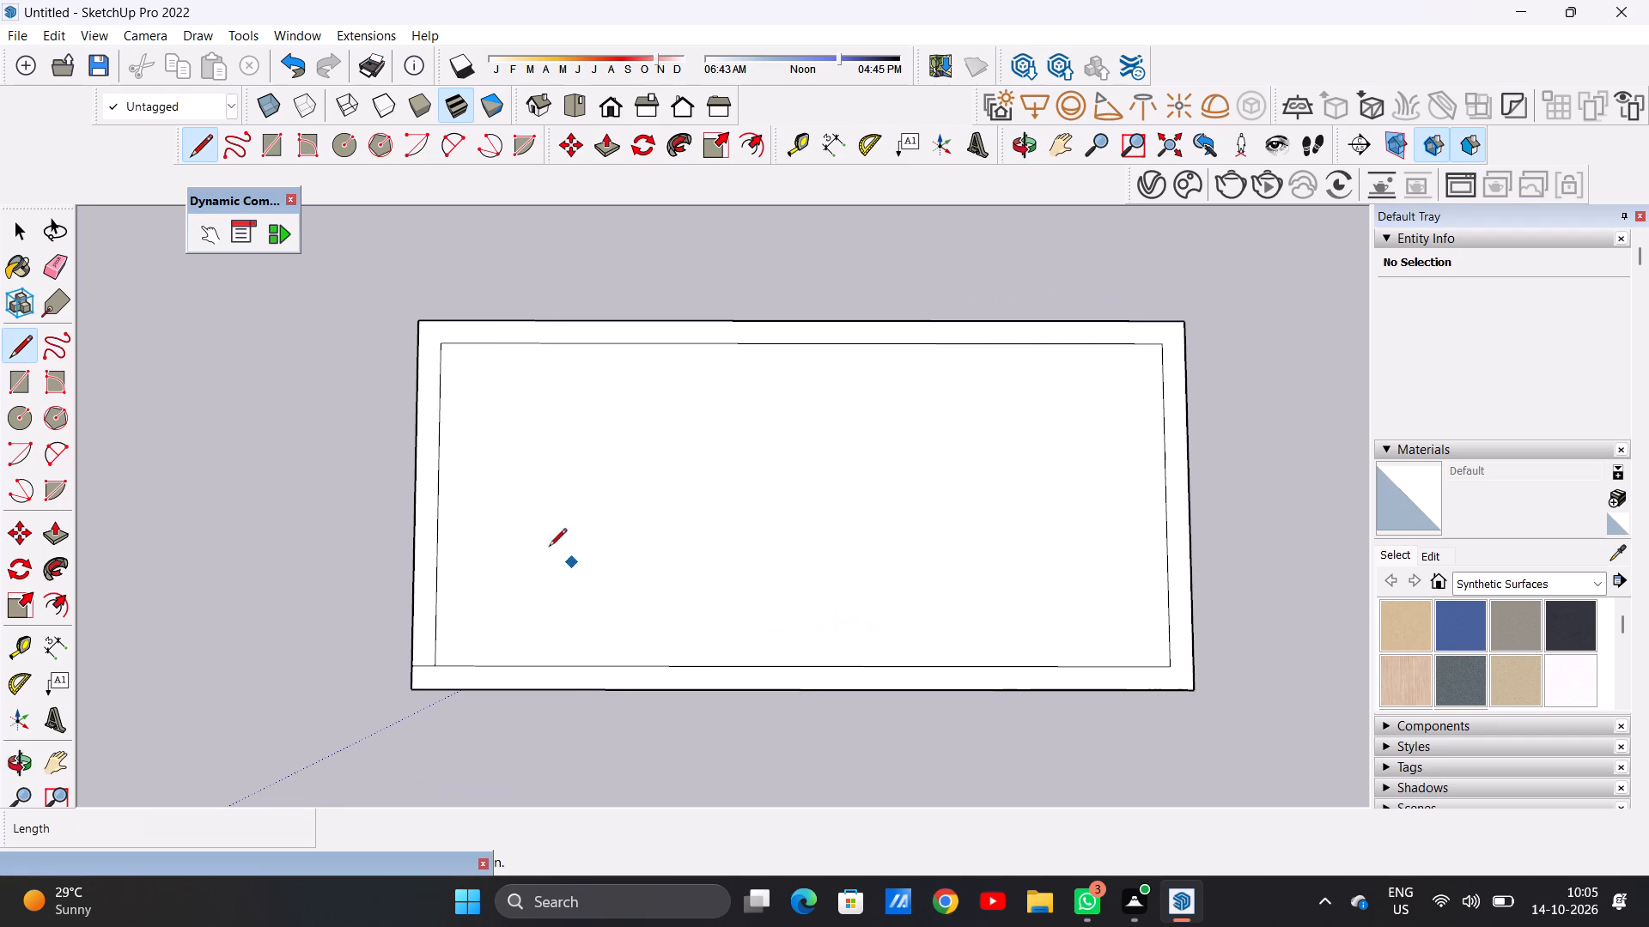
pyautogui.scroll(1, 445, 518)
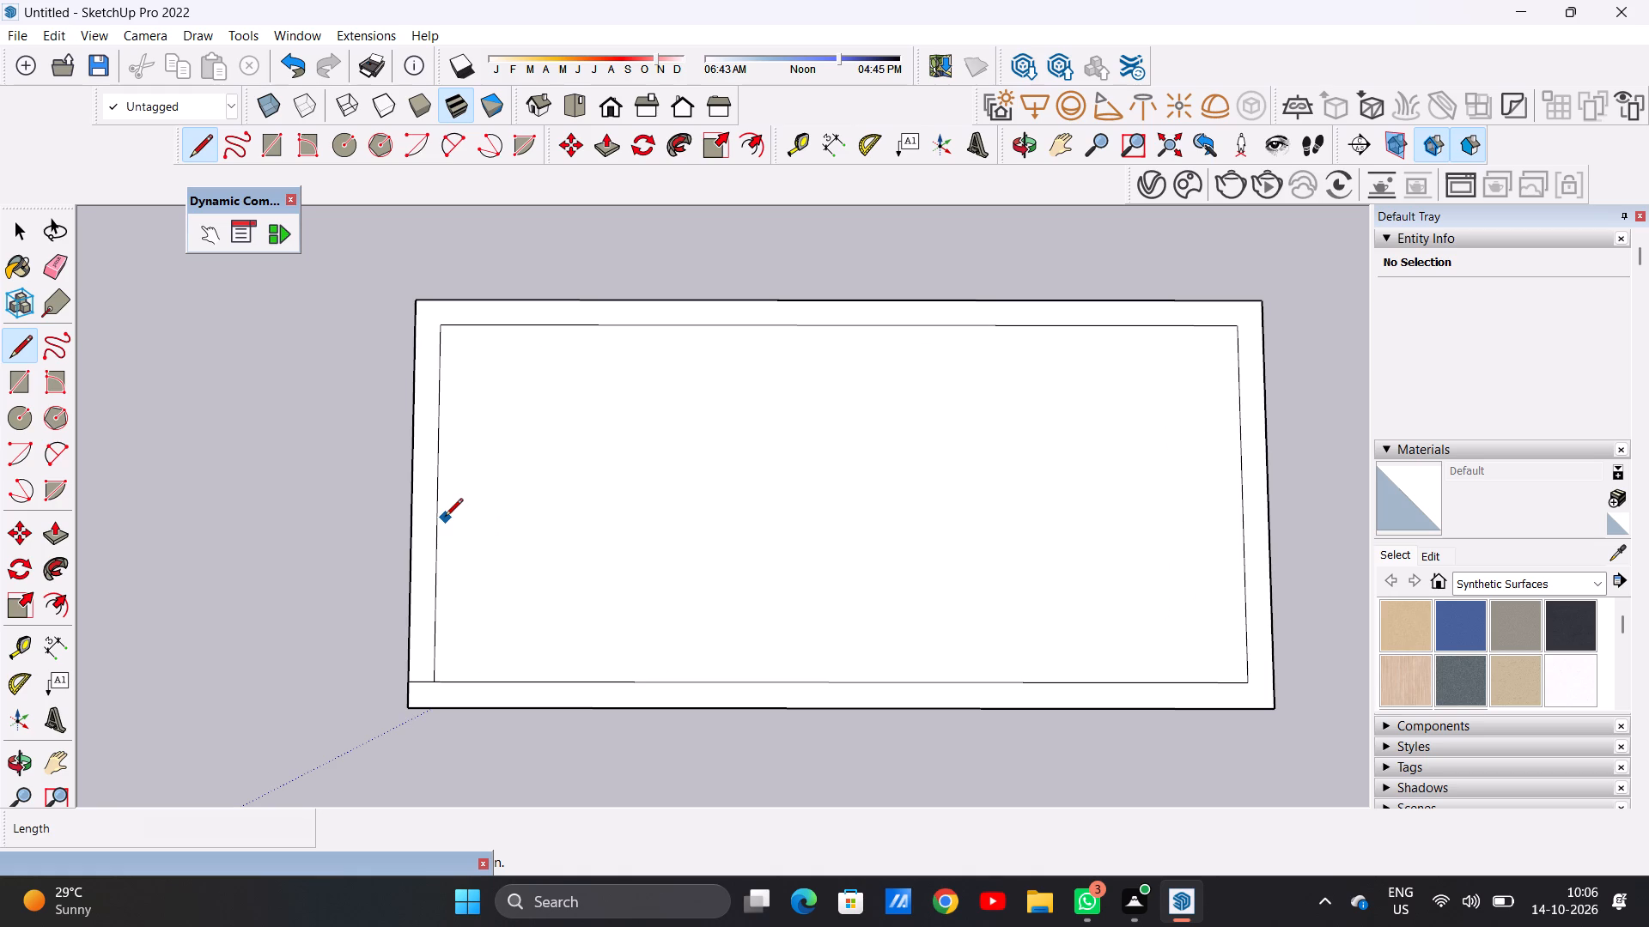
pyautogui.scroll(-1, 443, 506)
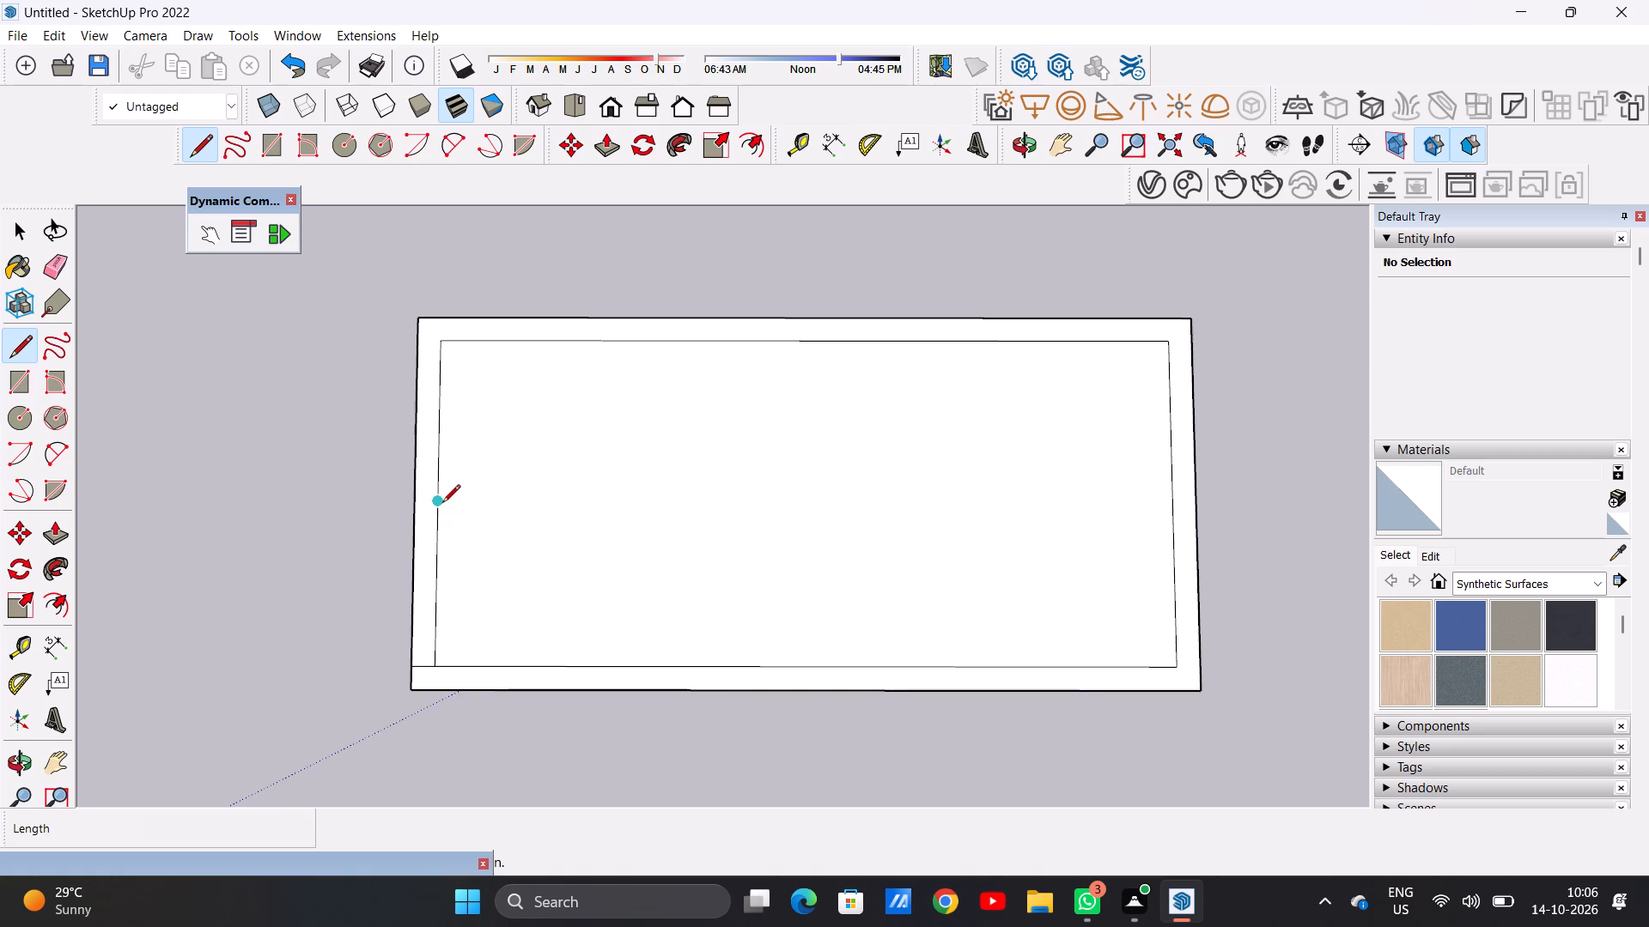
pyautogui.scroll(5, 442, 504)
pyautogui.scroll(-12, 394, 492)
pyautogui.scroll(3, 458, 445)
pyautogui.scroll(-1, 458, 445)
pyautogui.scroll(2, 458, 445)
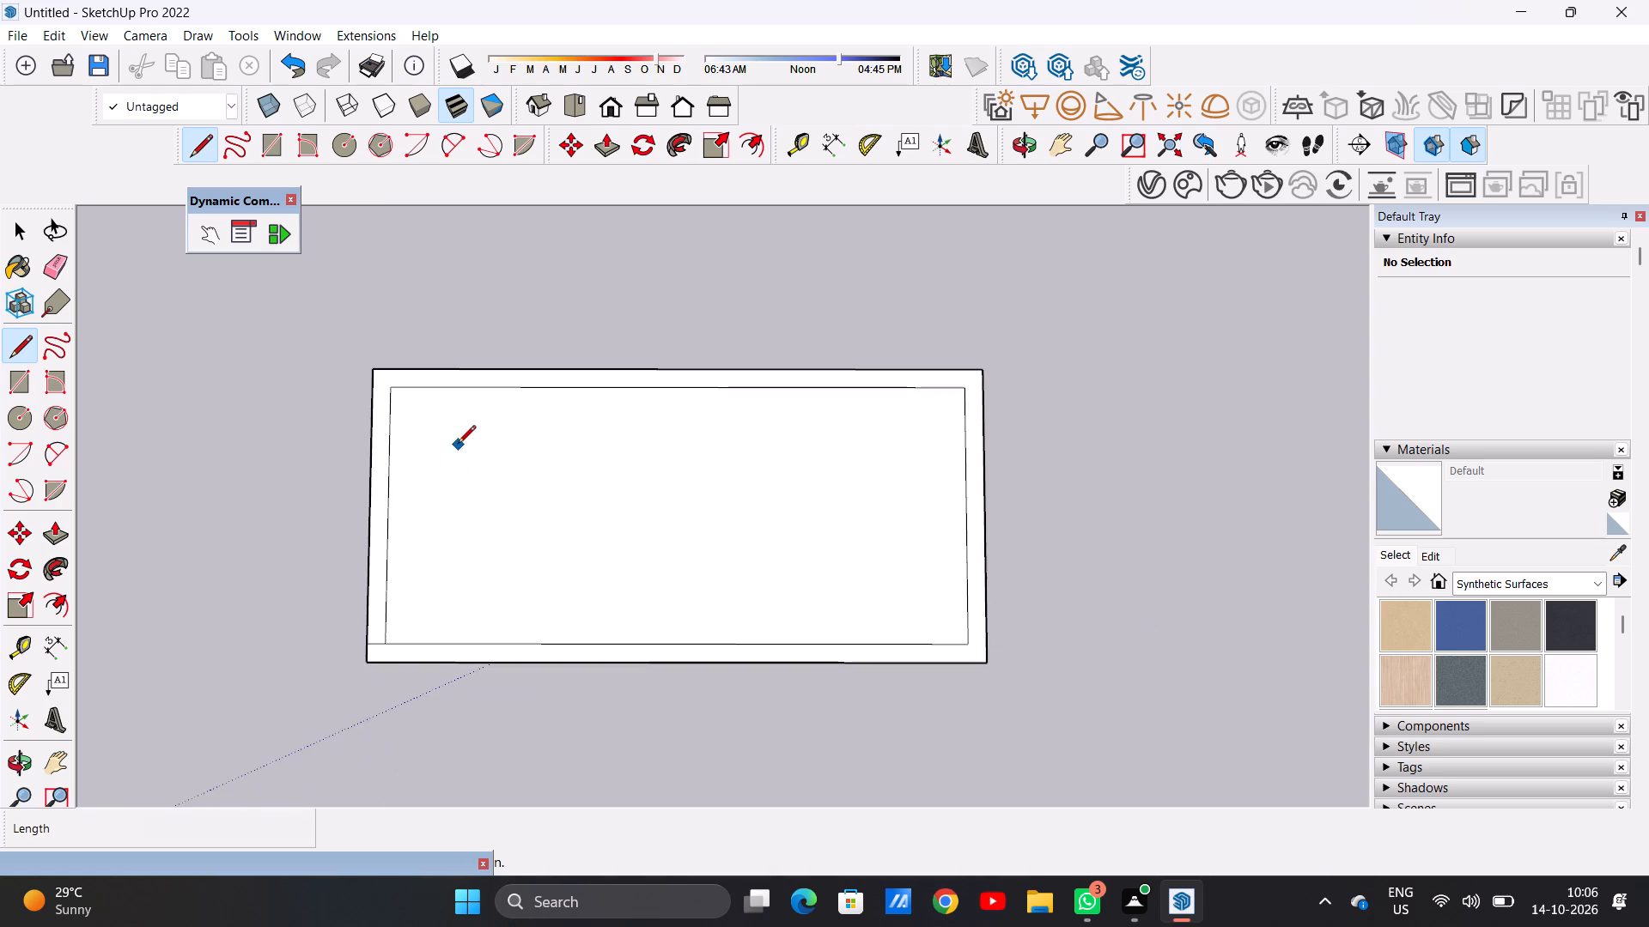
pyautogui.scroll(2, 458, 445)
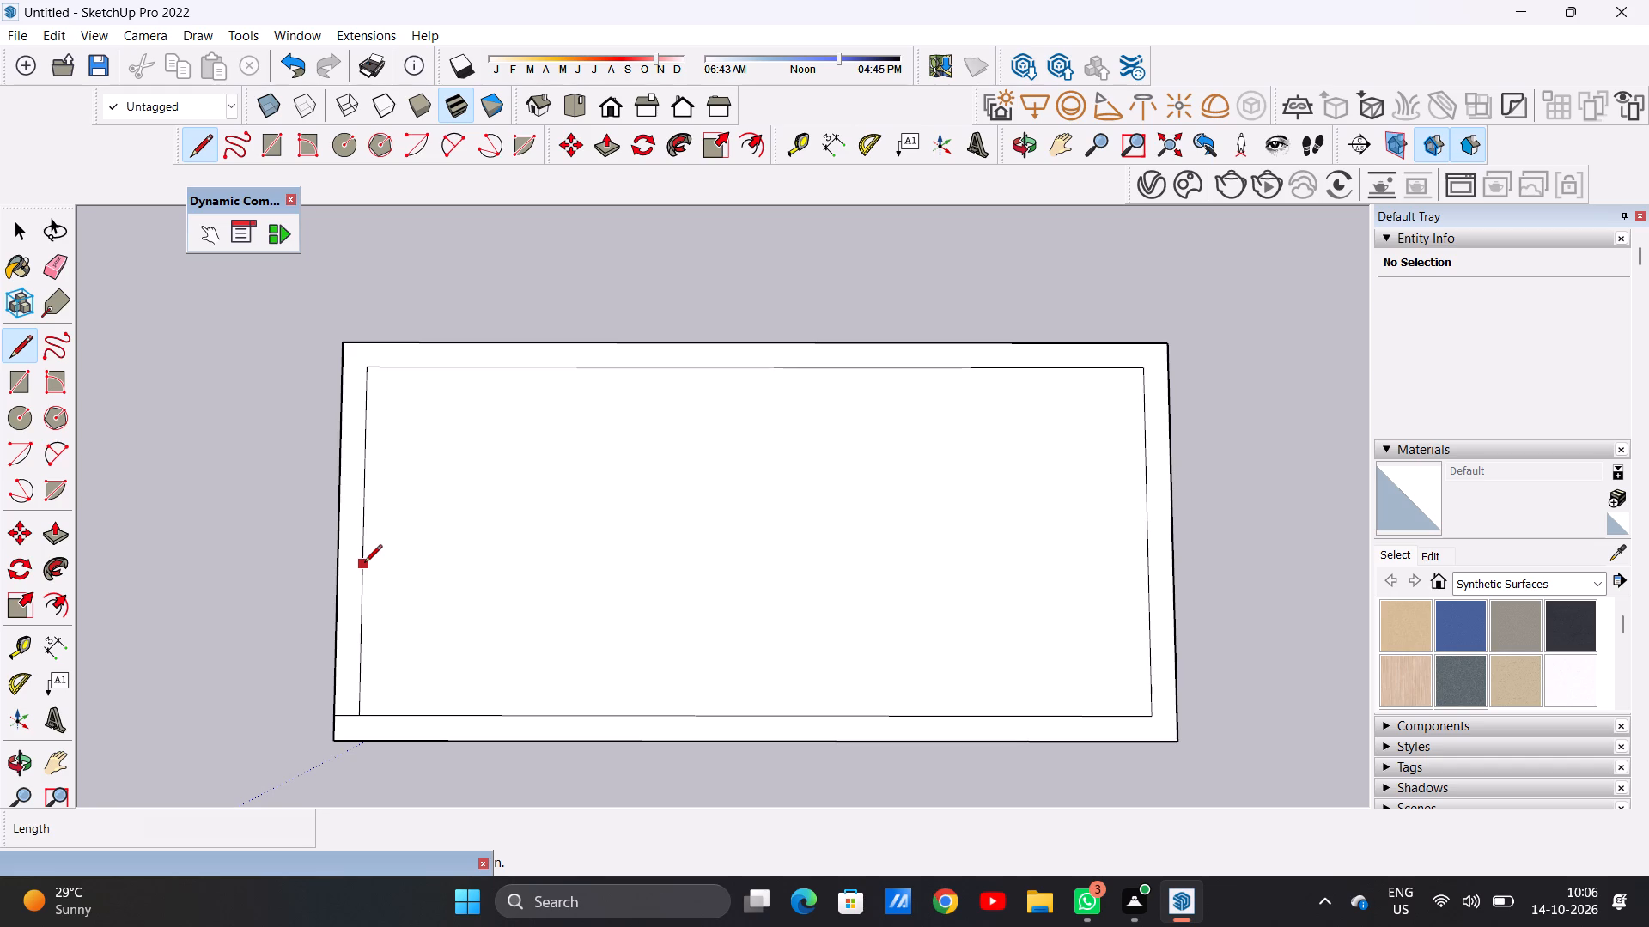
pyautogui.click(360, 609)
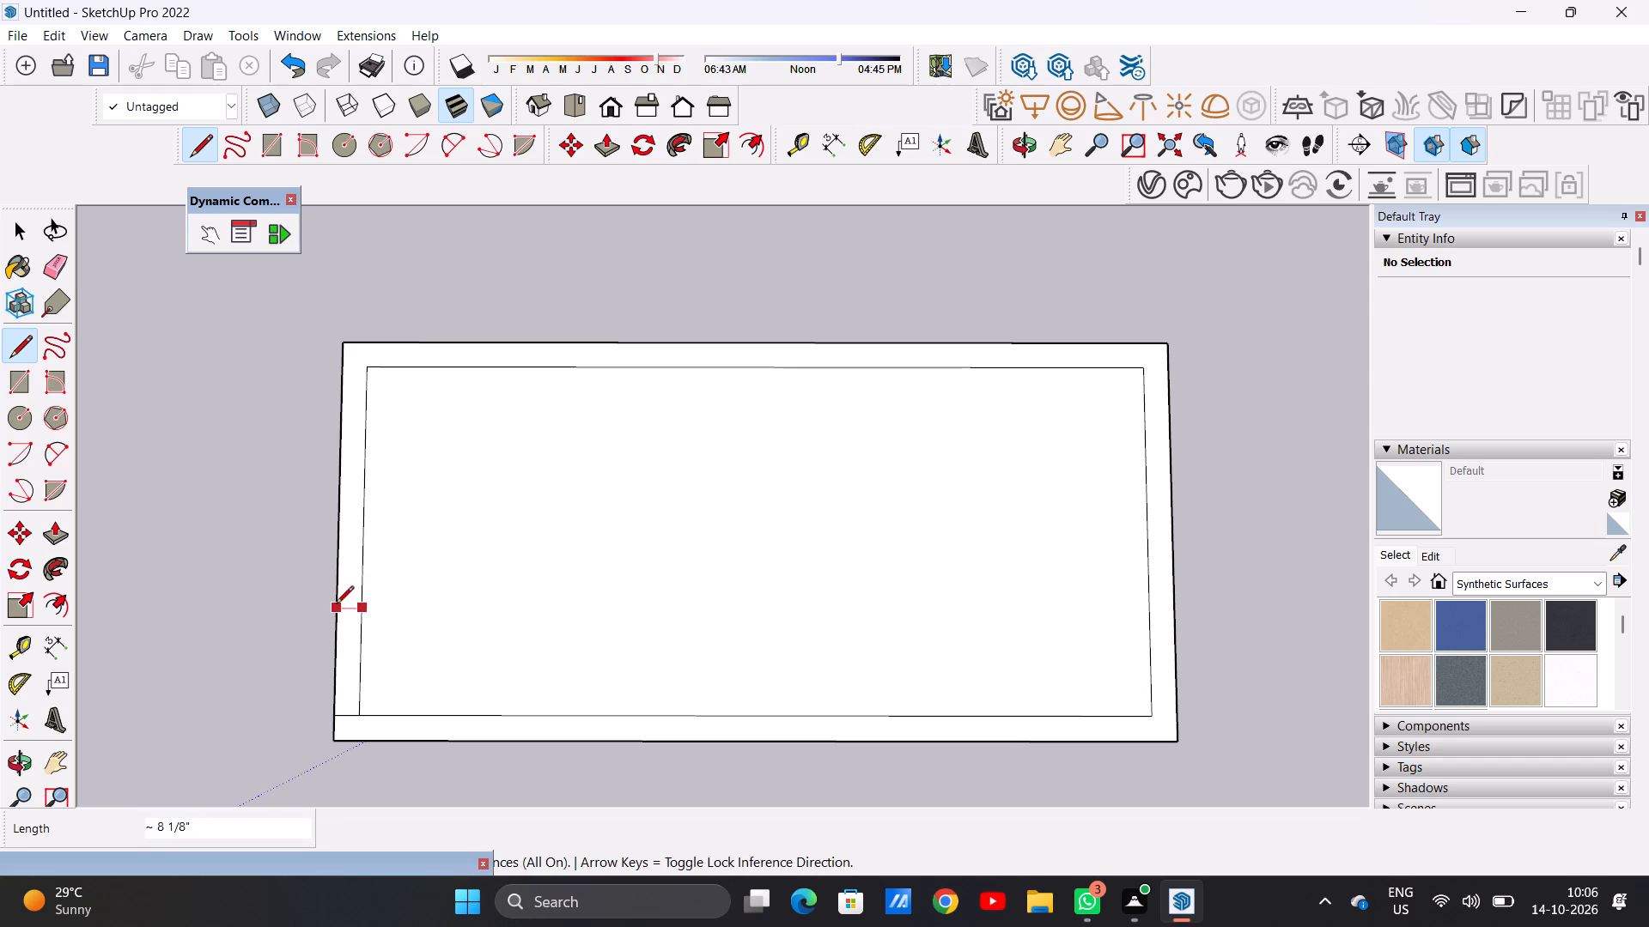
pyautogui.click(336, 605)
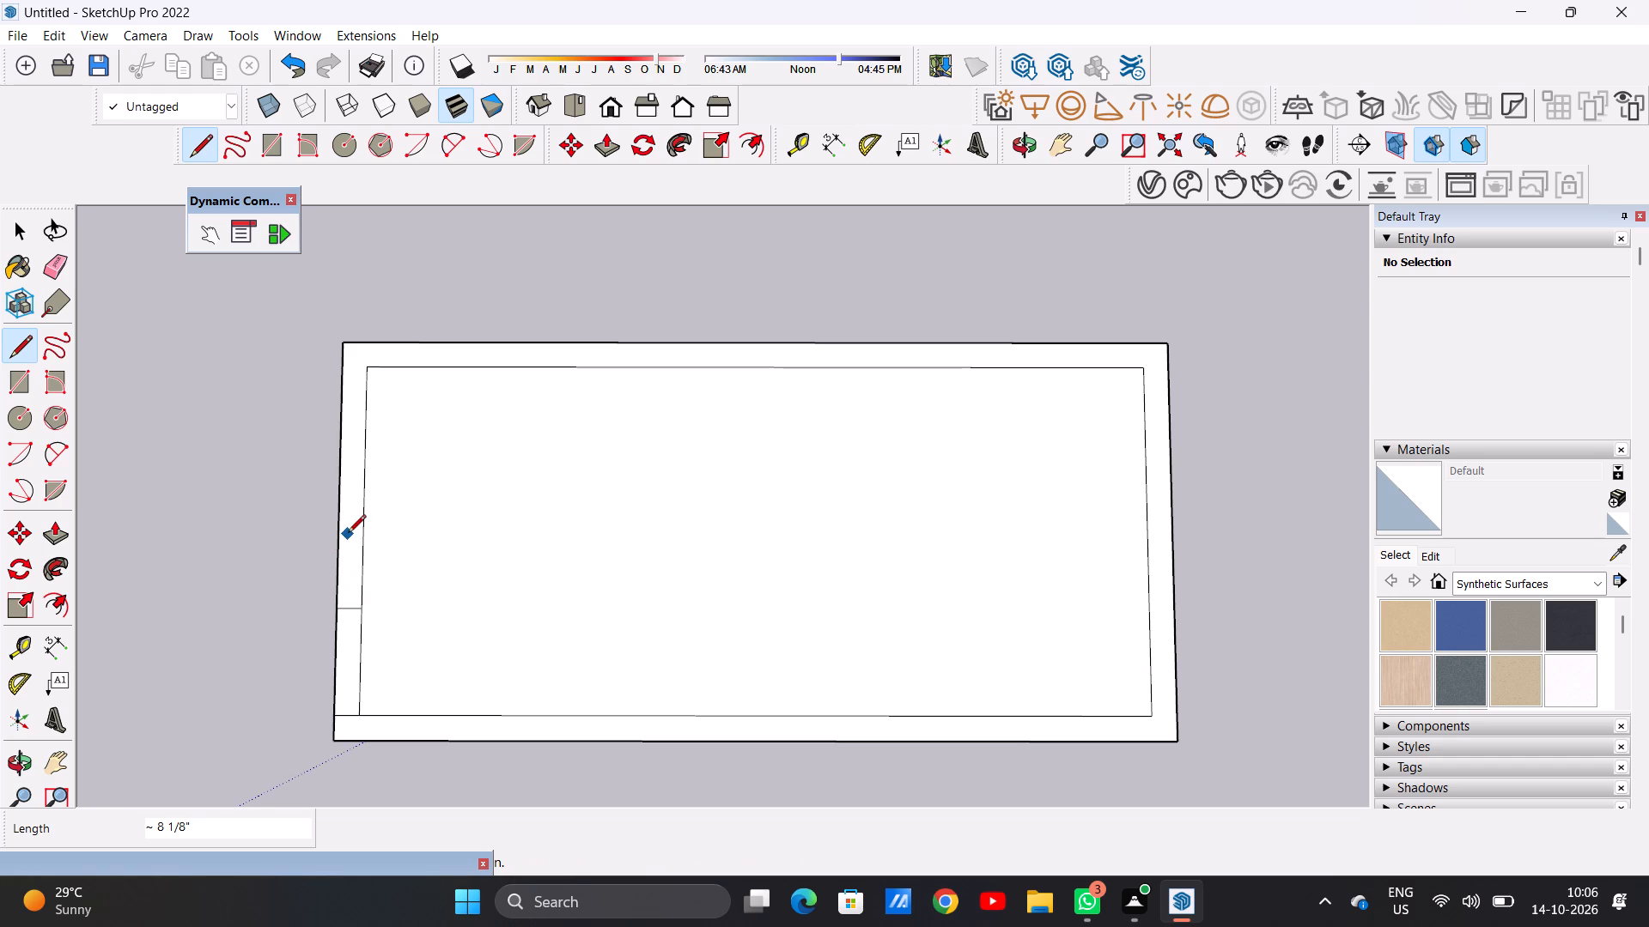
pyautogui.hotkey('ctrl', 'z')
# Draw a line about 8 1/8" long across the front border strip near its middle, from the slab's outer edge to the inner outline.
pyautogui.scroll(1, 1156, 740)
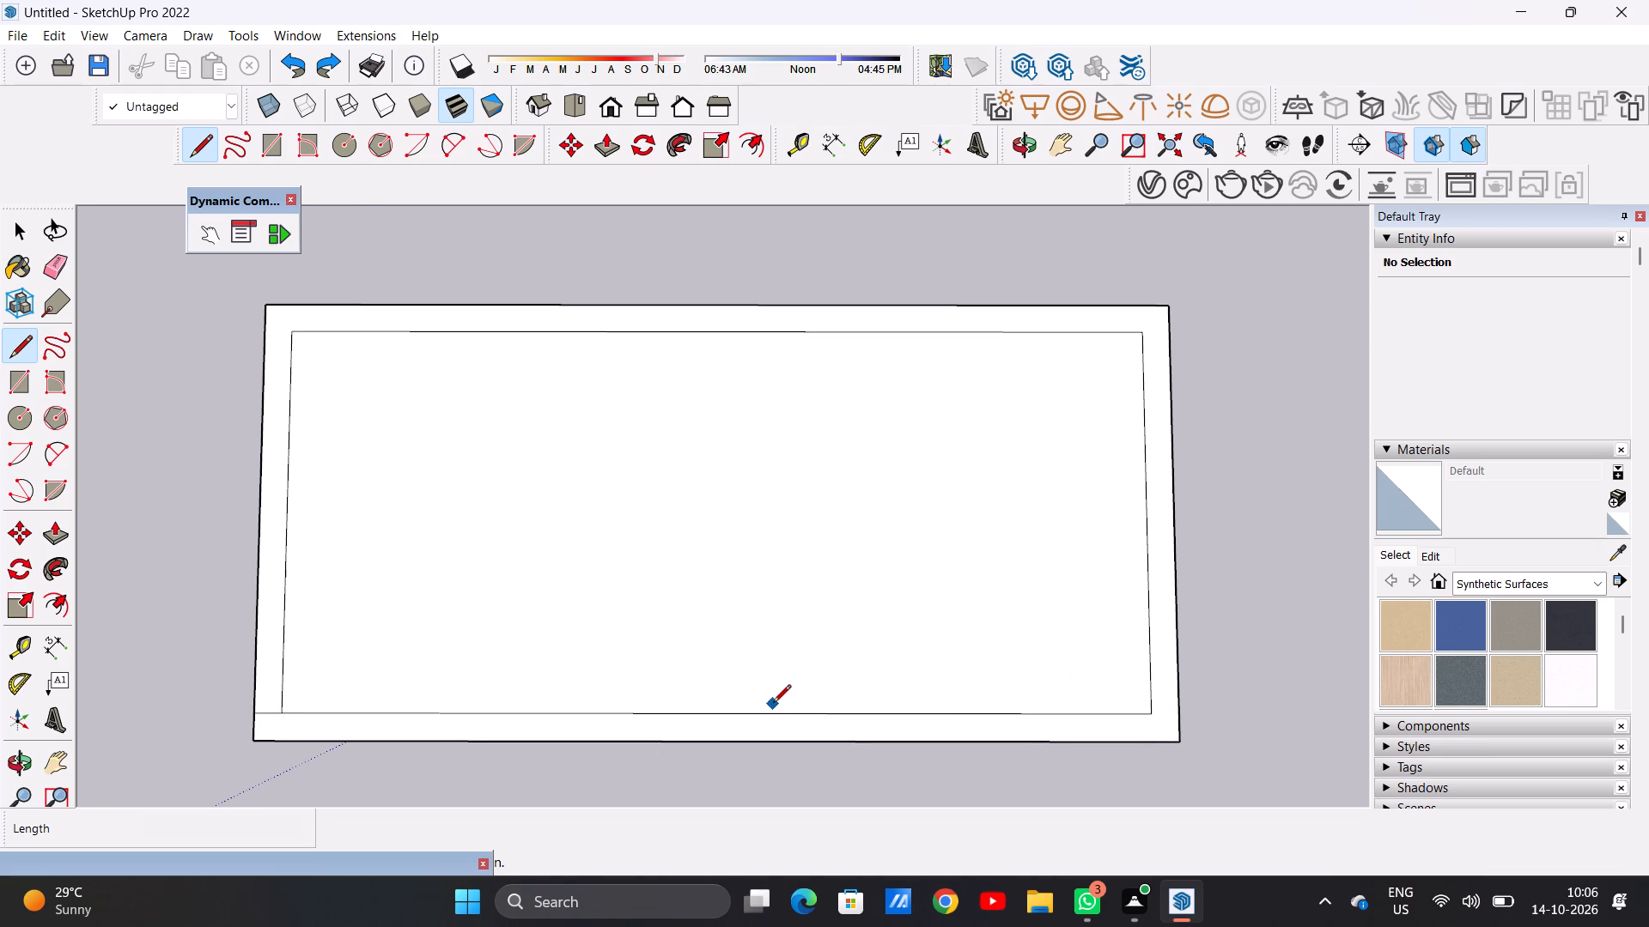
pyautogui.scroll(-3, 780, 708)
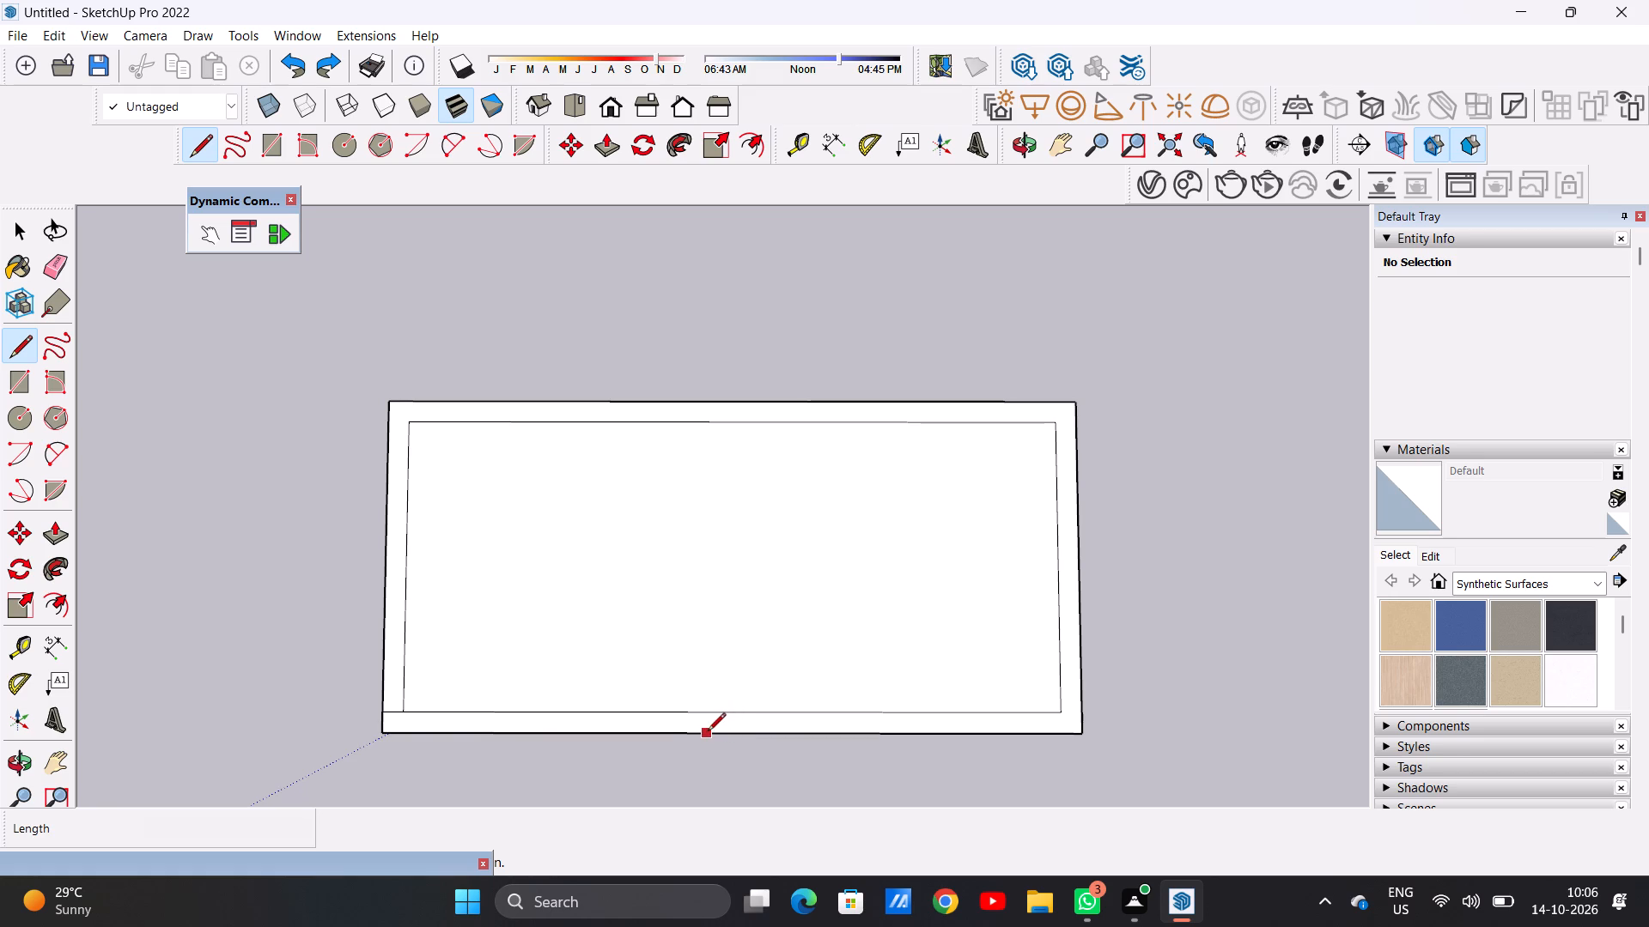
pyautogui.scroll(6, 735, 751)
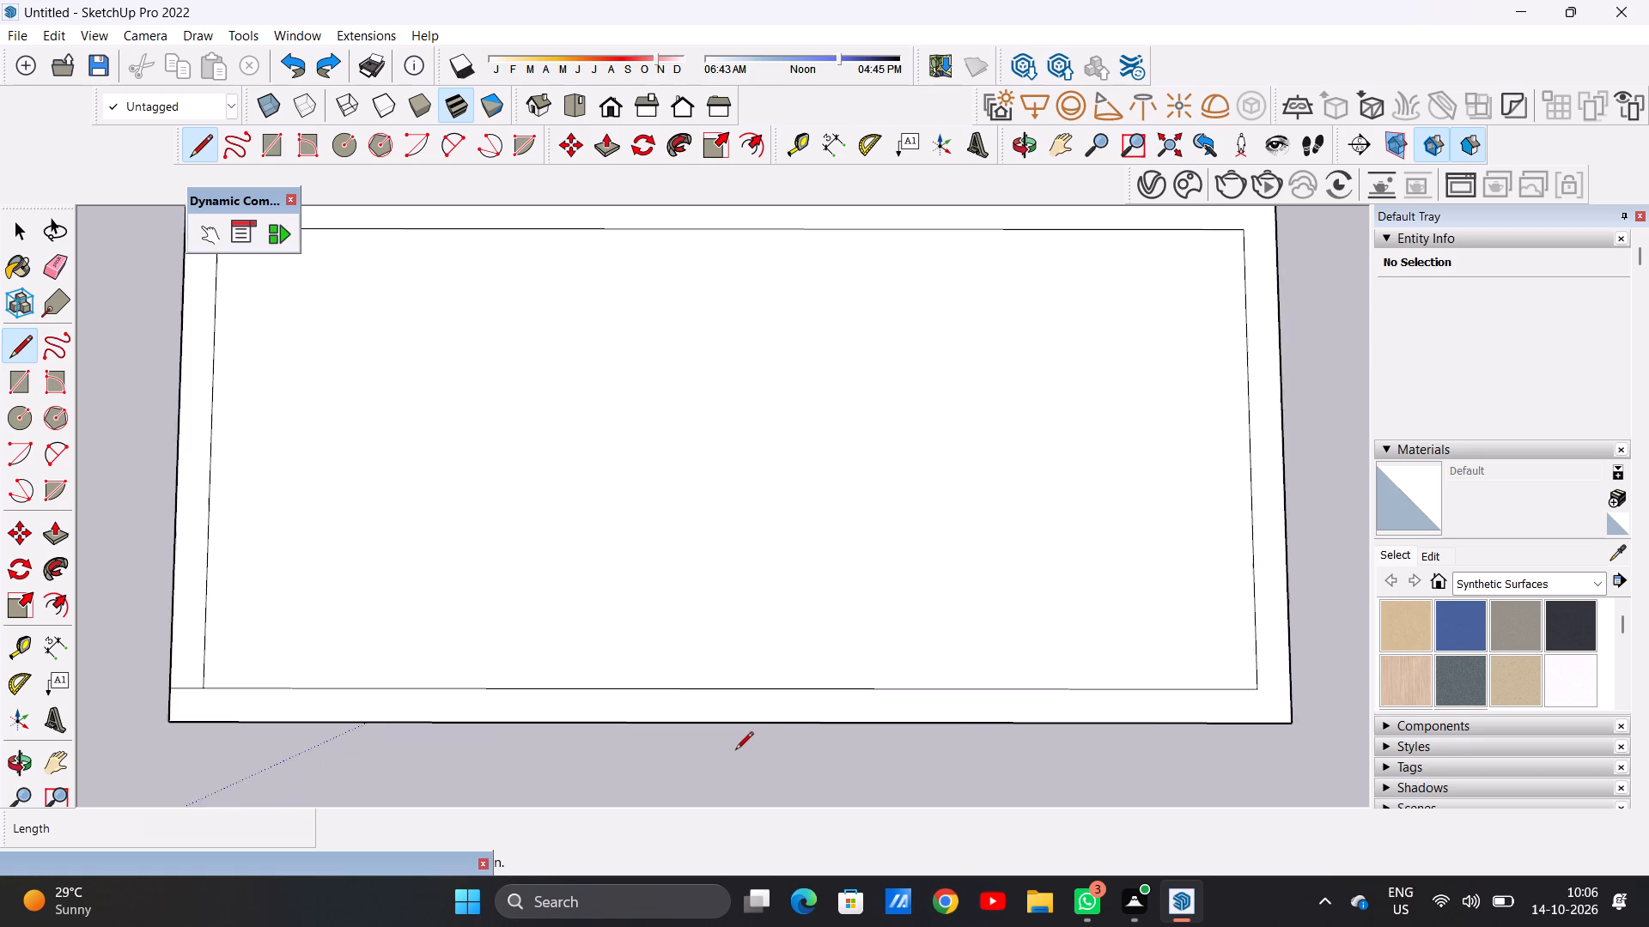
pyautogui.click(728, 720)
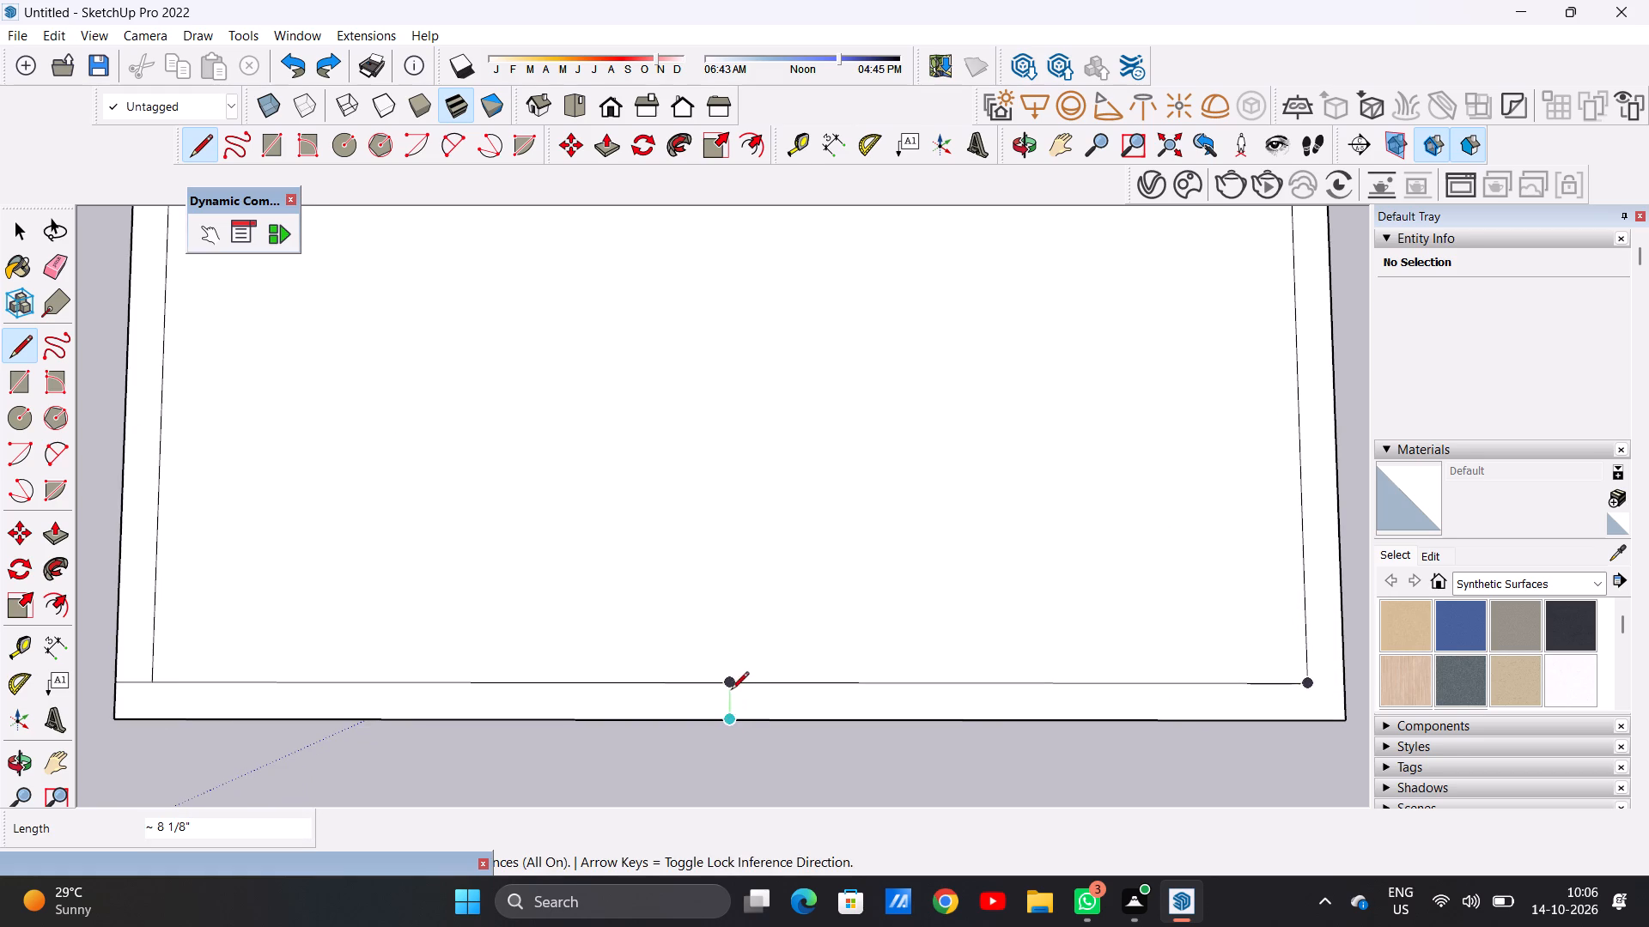
pyautogui.click(733, 679)
pyautogui.press('space')
# Draw a line about 21' 2 11/16" along the red axis across the inner face, joining the inner outline's two short sides.
pyautogui.scroll(-4, 751, 720)
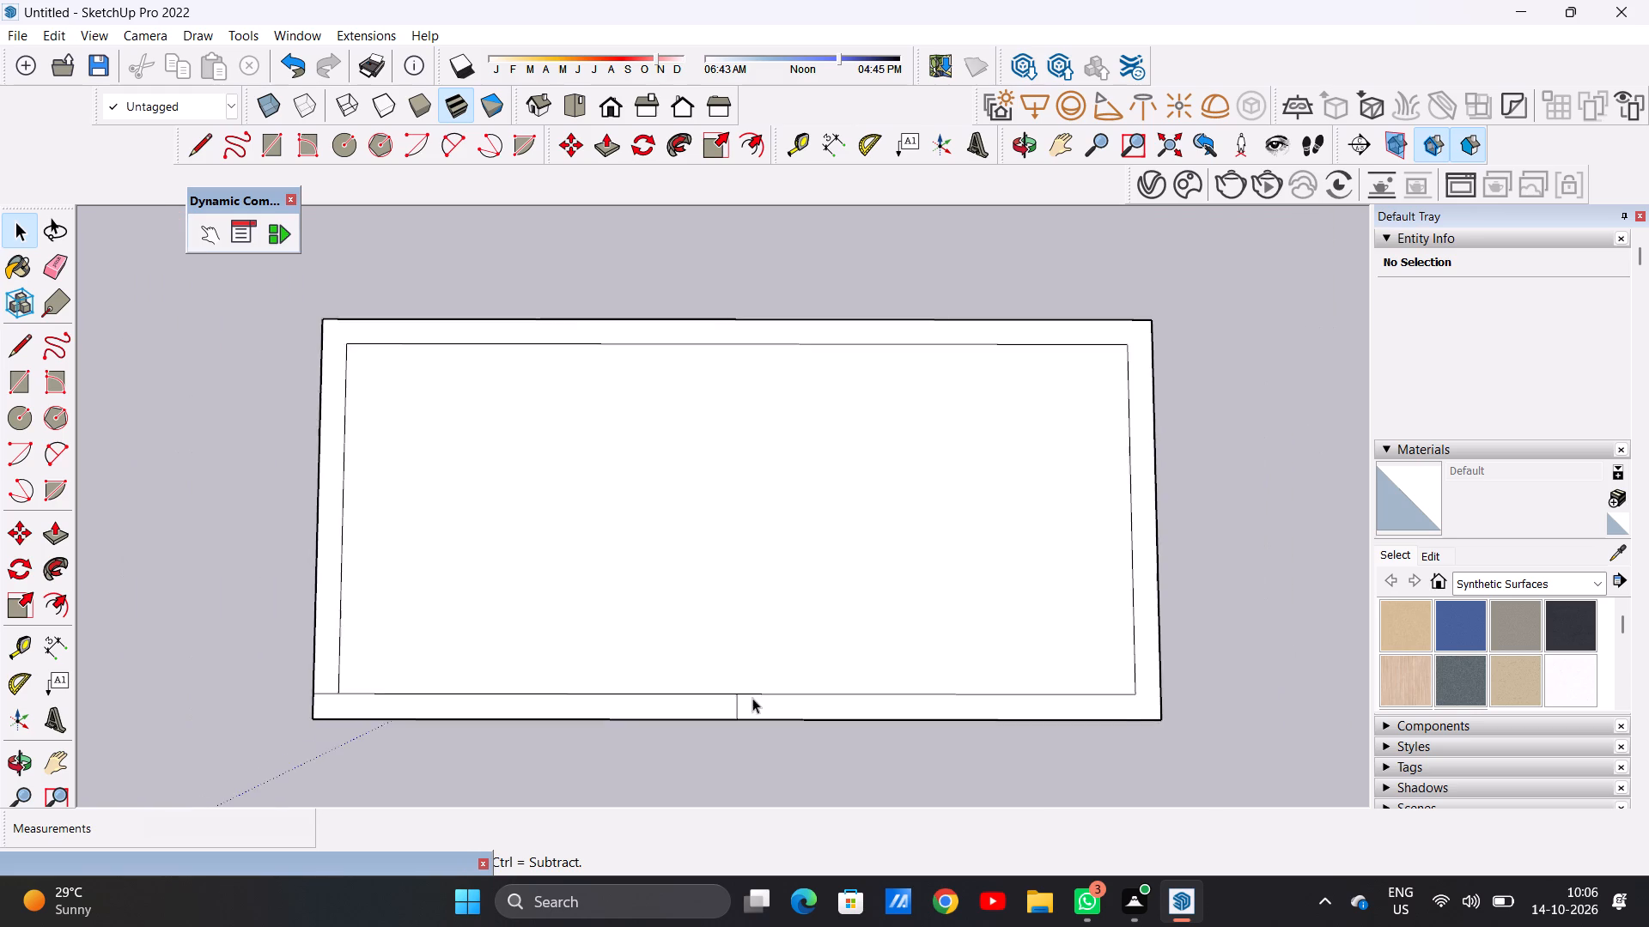
pyautogui.scroll(-9, 752, 698)
pyautogui.moveTo(815, 751); pyautogui.dragTo(817, 615, button='middle')
pyautogui.scroll(7, 809, 662)
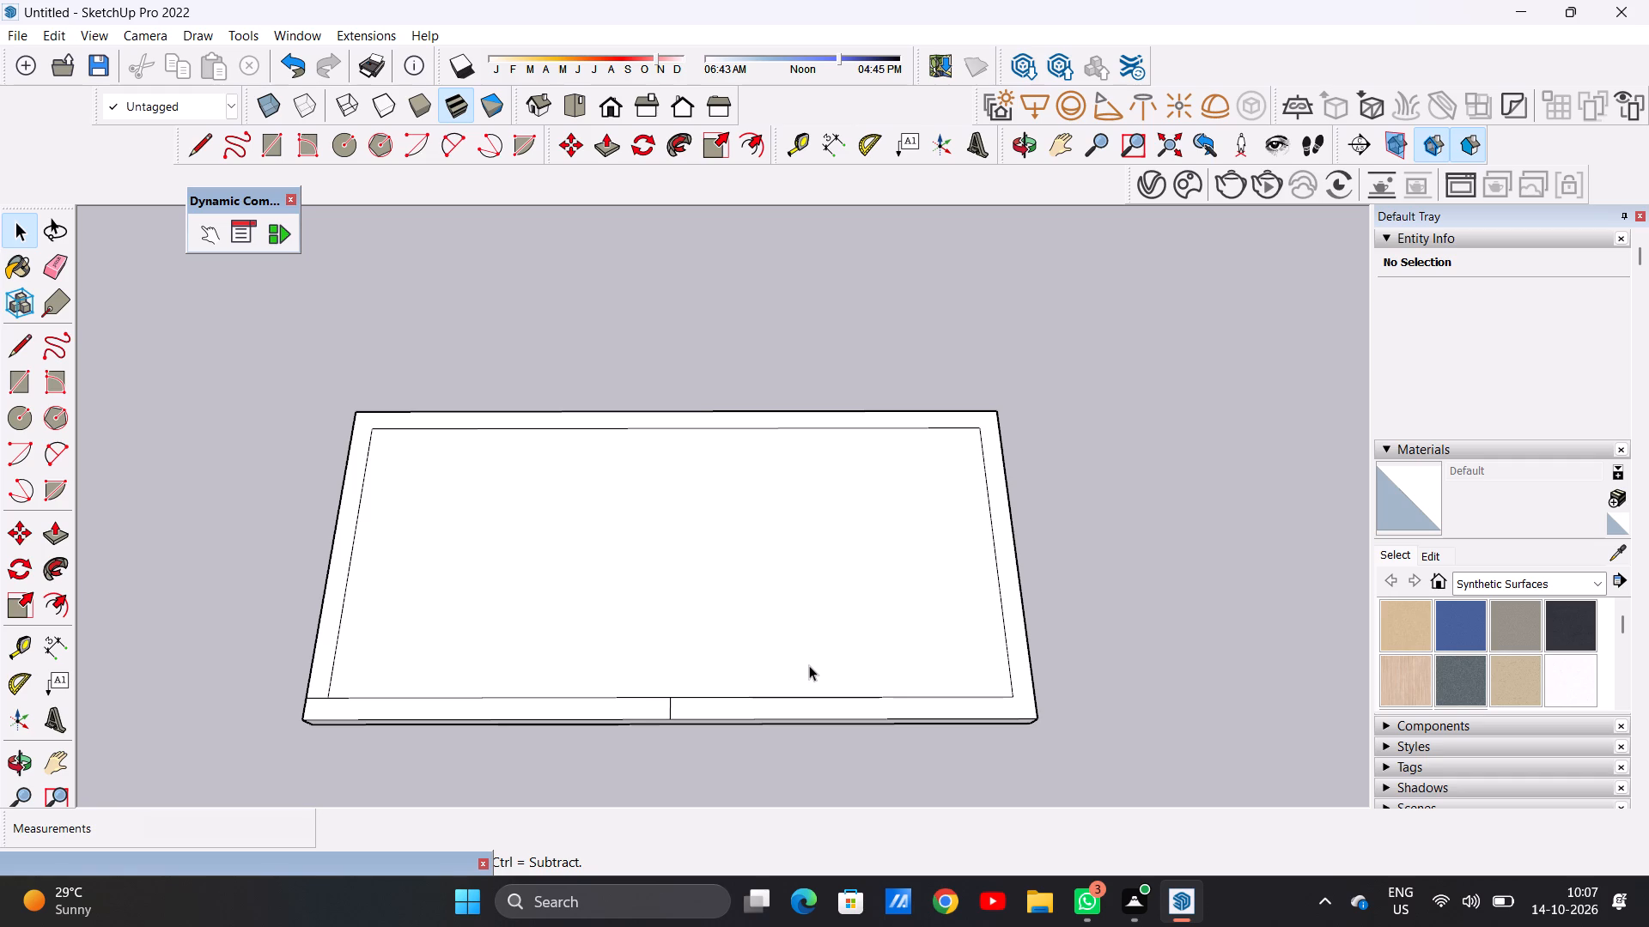
pyautogui.scroll(-1, 835, 715)
pyautogui.scroll(-1, 953, 675)
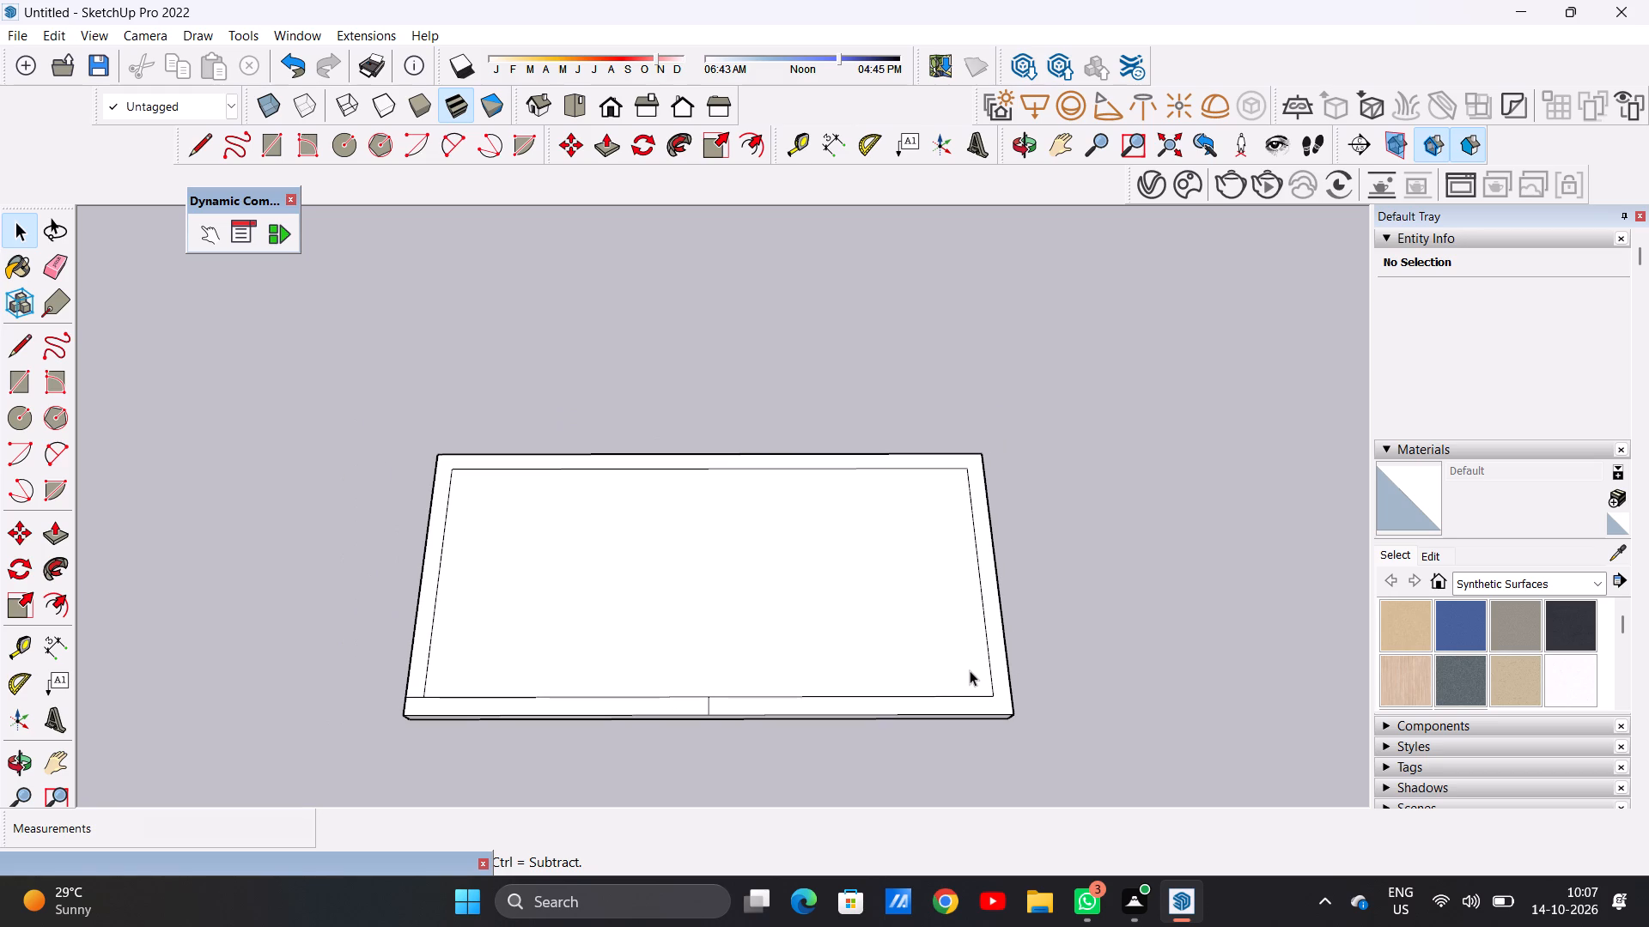
pyautogui.scroll(-2, 957, 671)
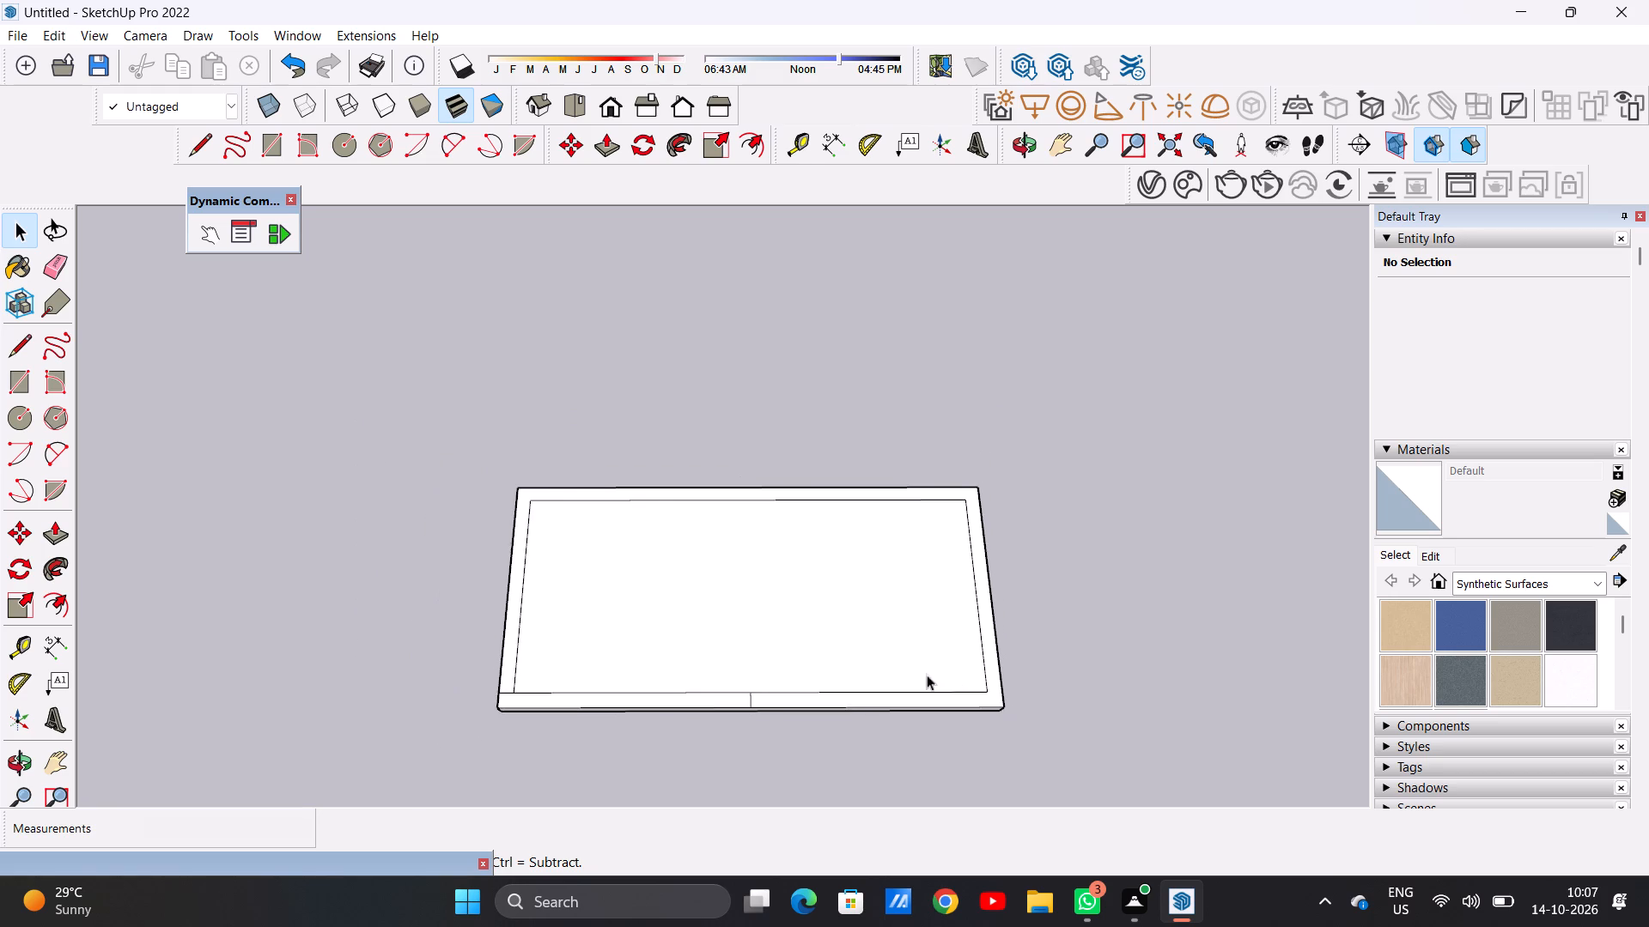
pyautogui.moveTo(885, 665); pyautogui.dragTo(879, 751, button='middle')
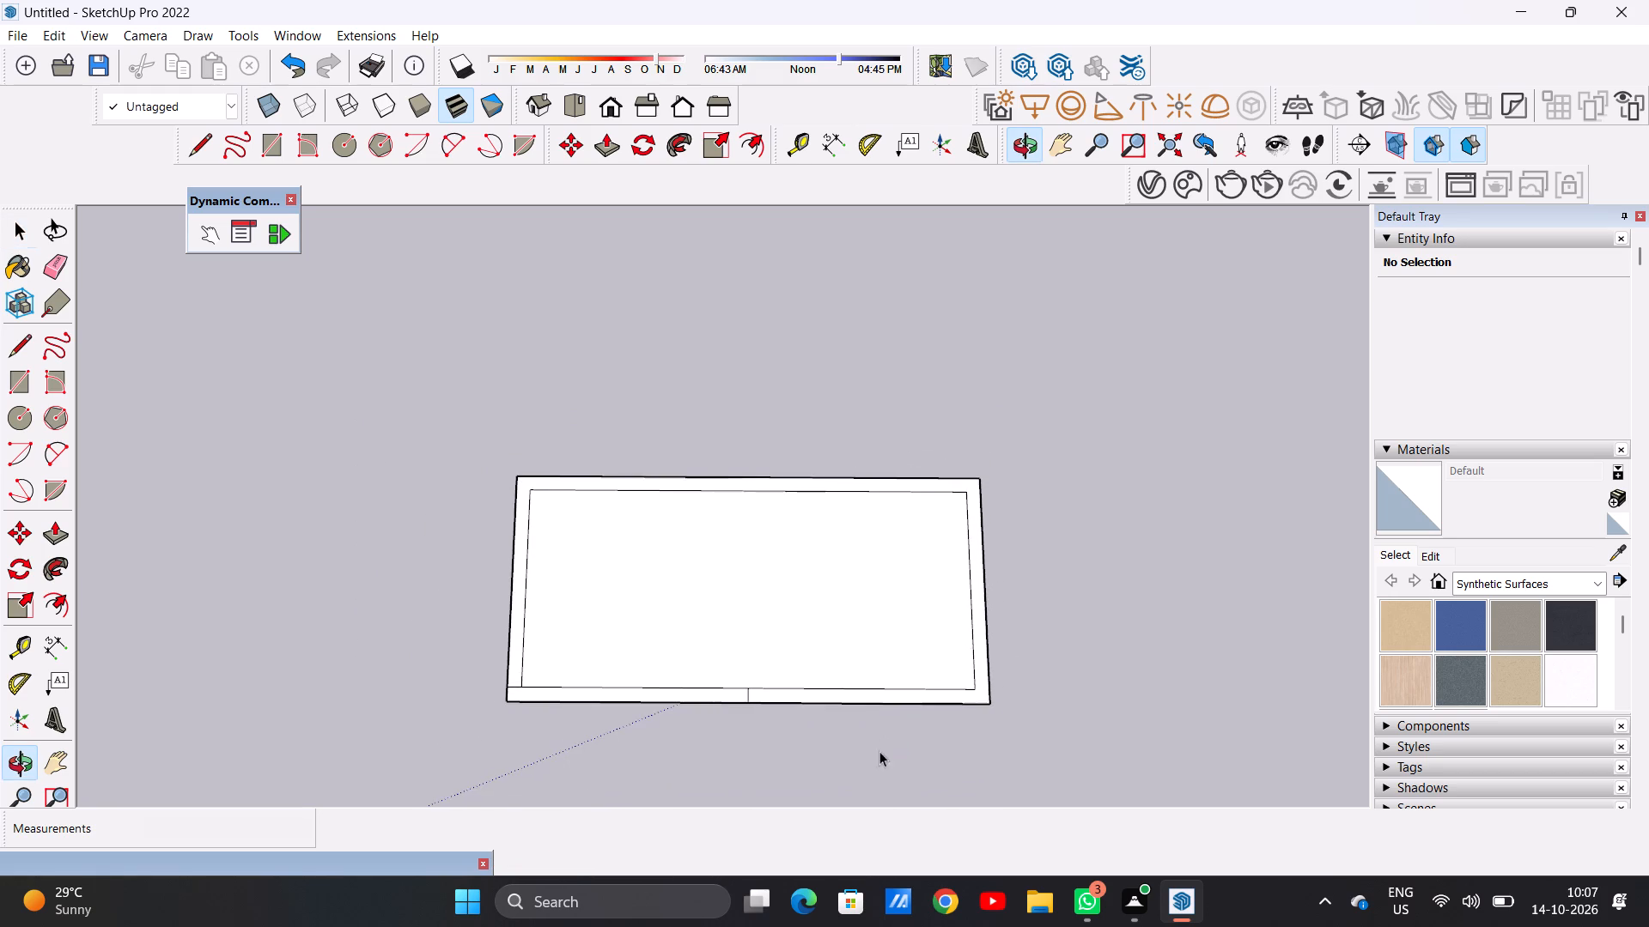
pyautogui.scroll(2, 843, 669)
pyautogui.press('l')
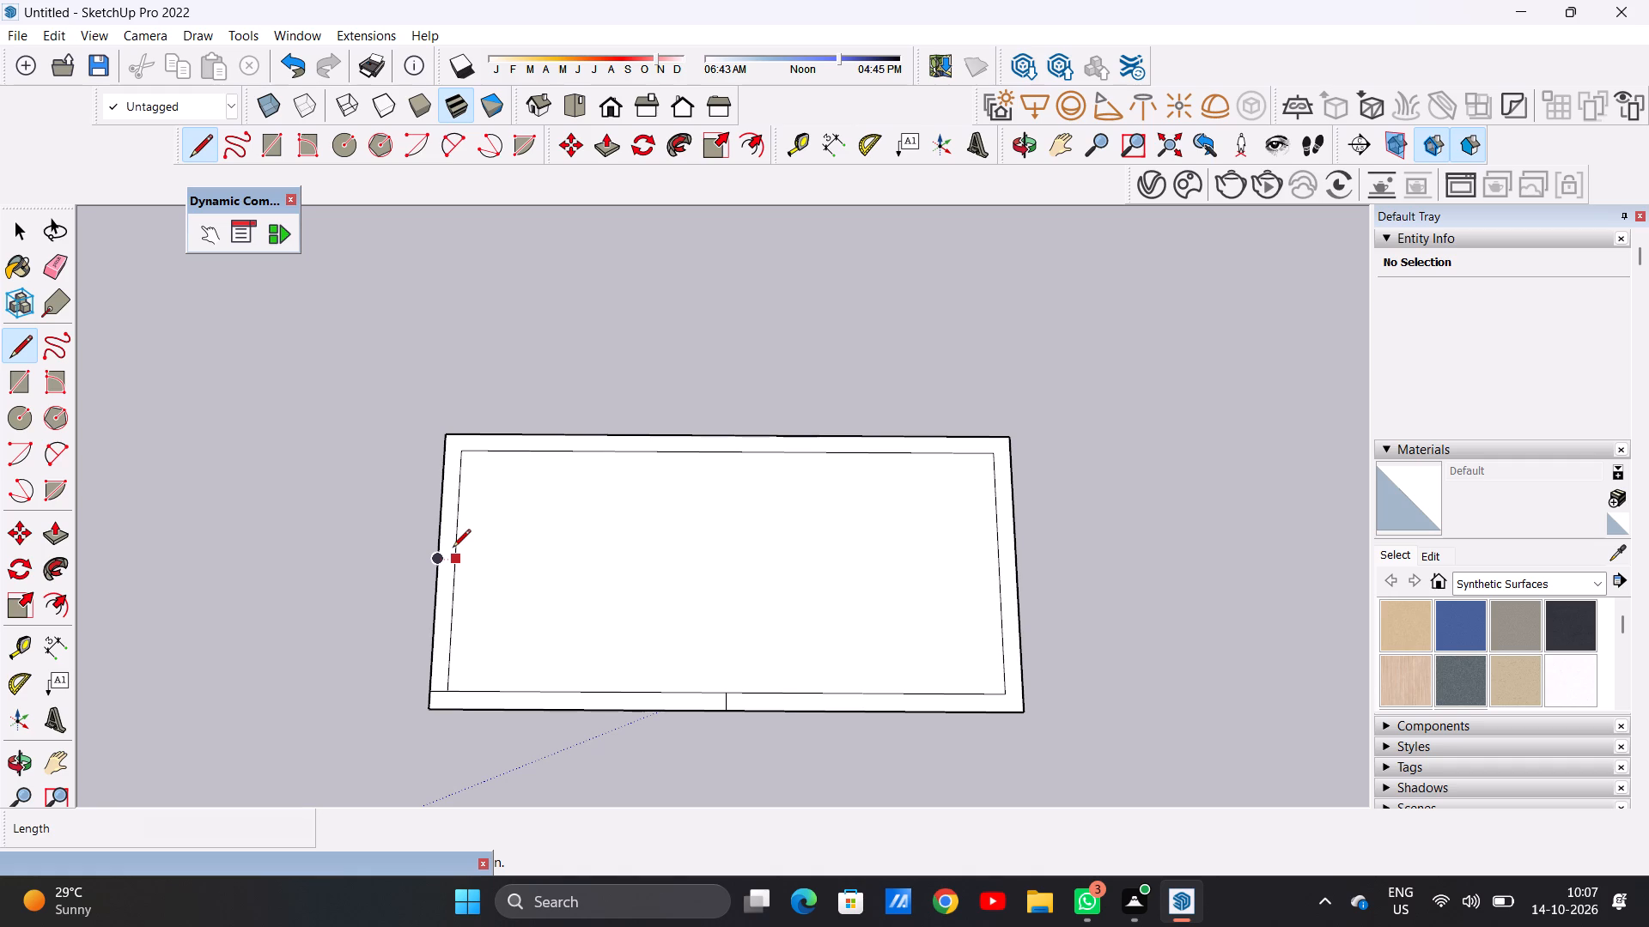
pyautogui.click(453, 548)
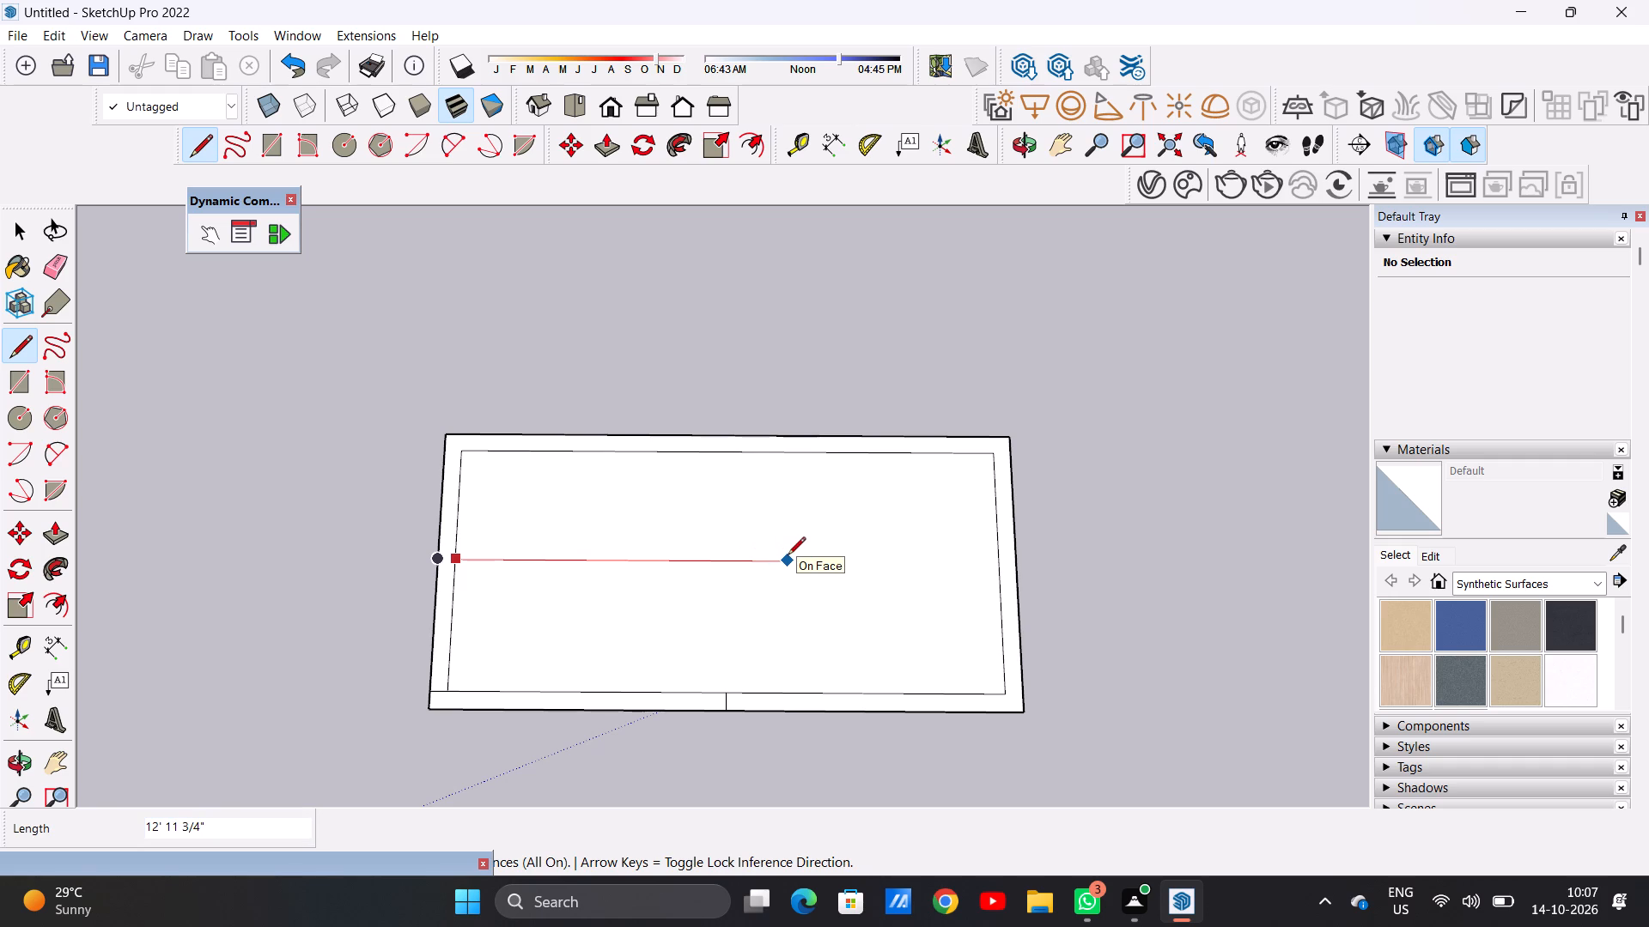
pyautogui.click(994, 562)
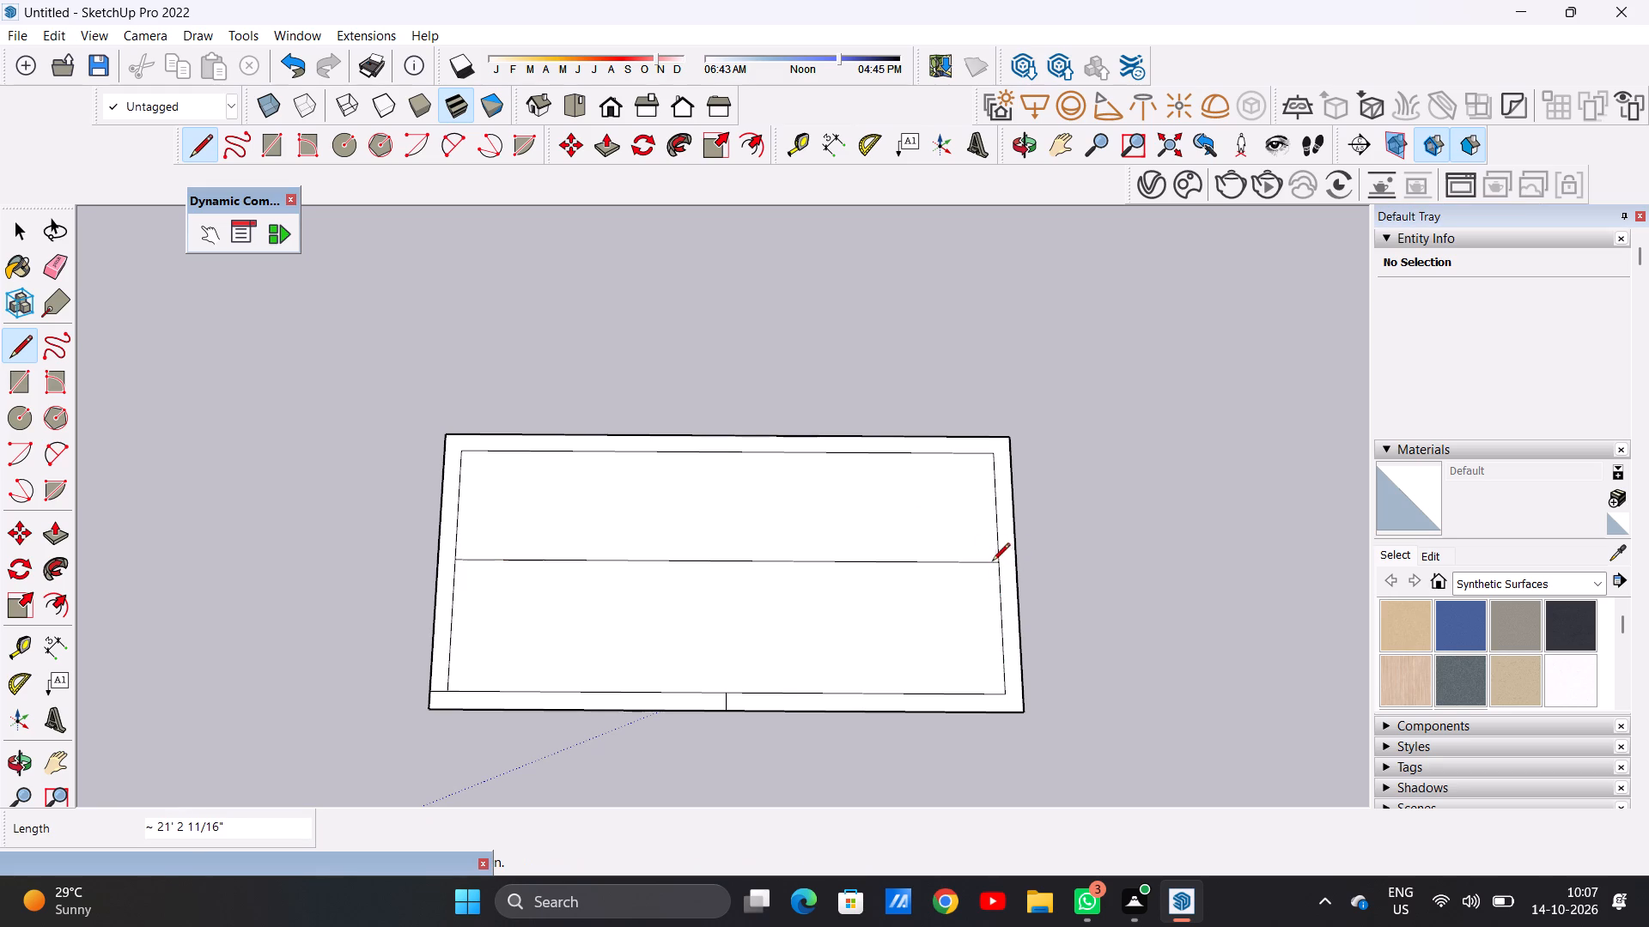
# Draw a second line along the red axis across the inner face, parallel to the first and slightly nearer the front edge.
pyautogui.scroll(3, 687, 608)
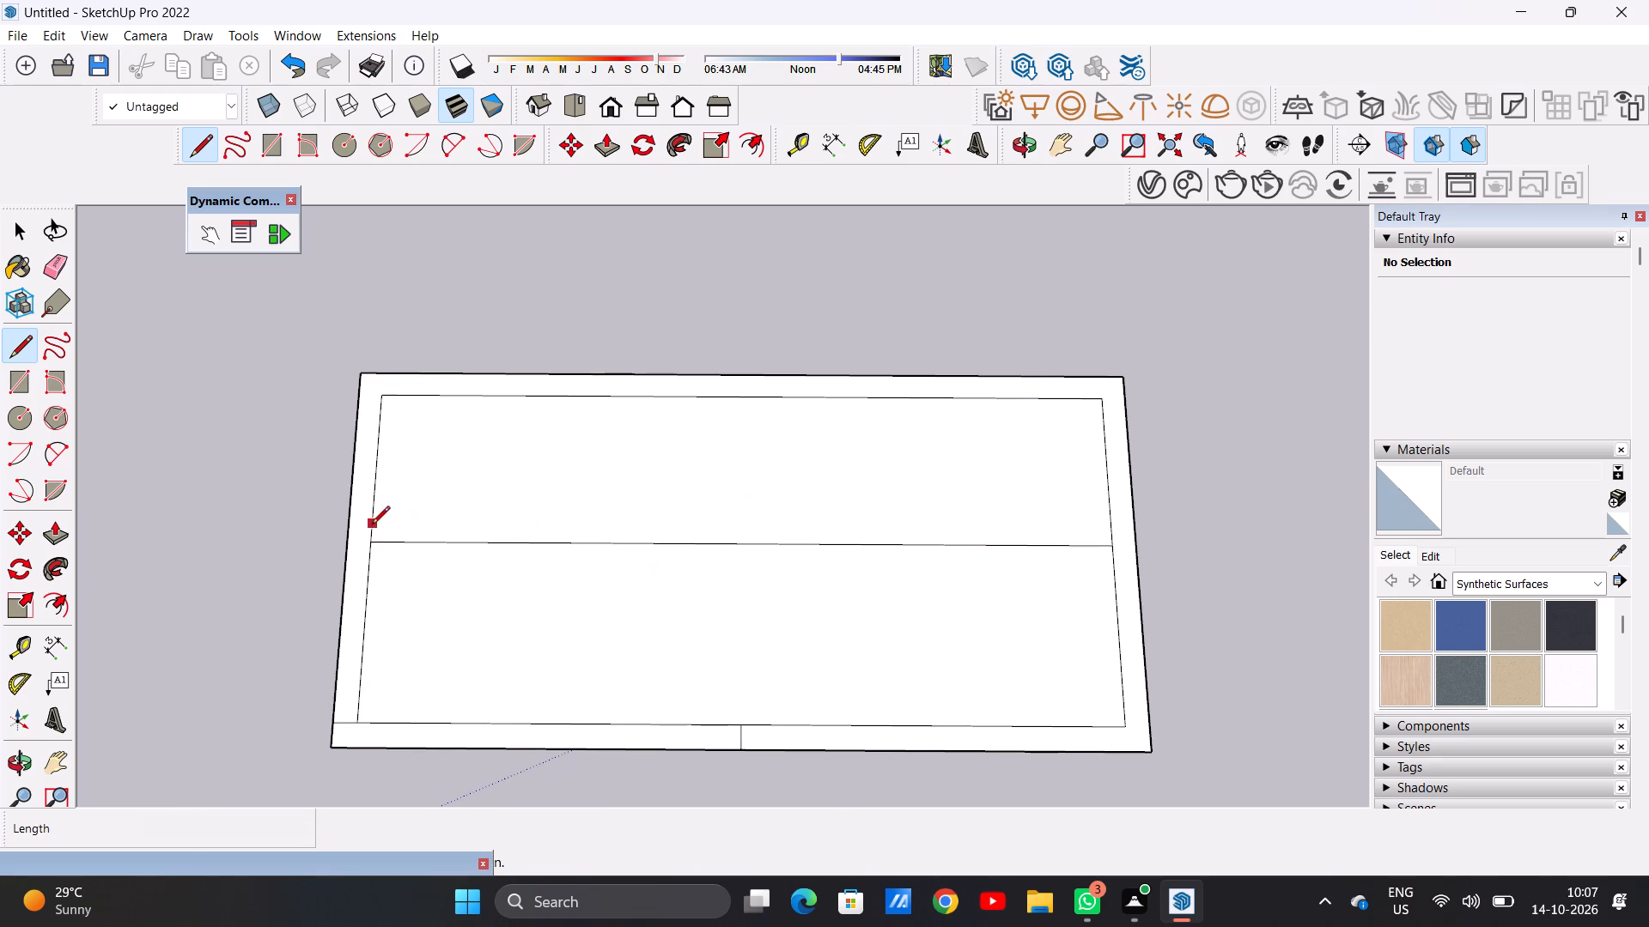
pyautogui.click(370, 568)
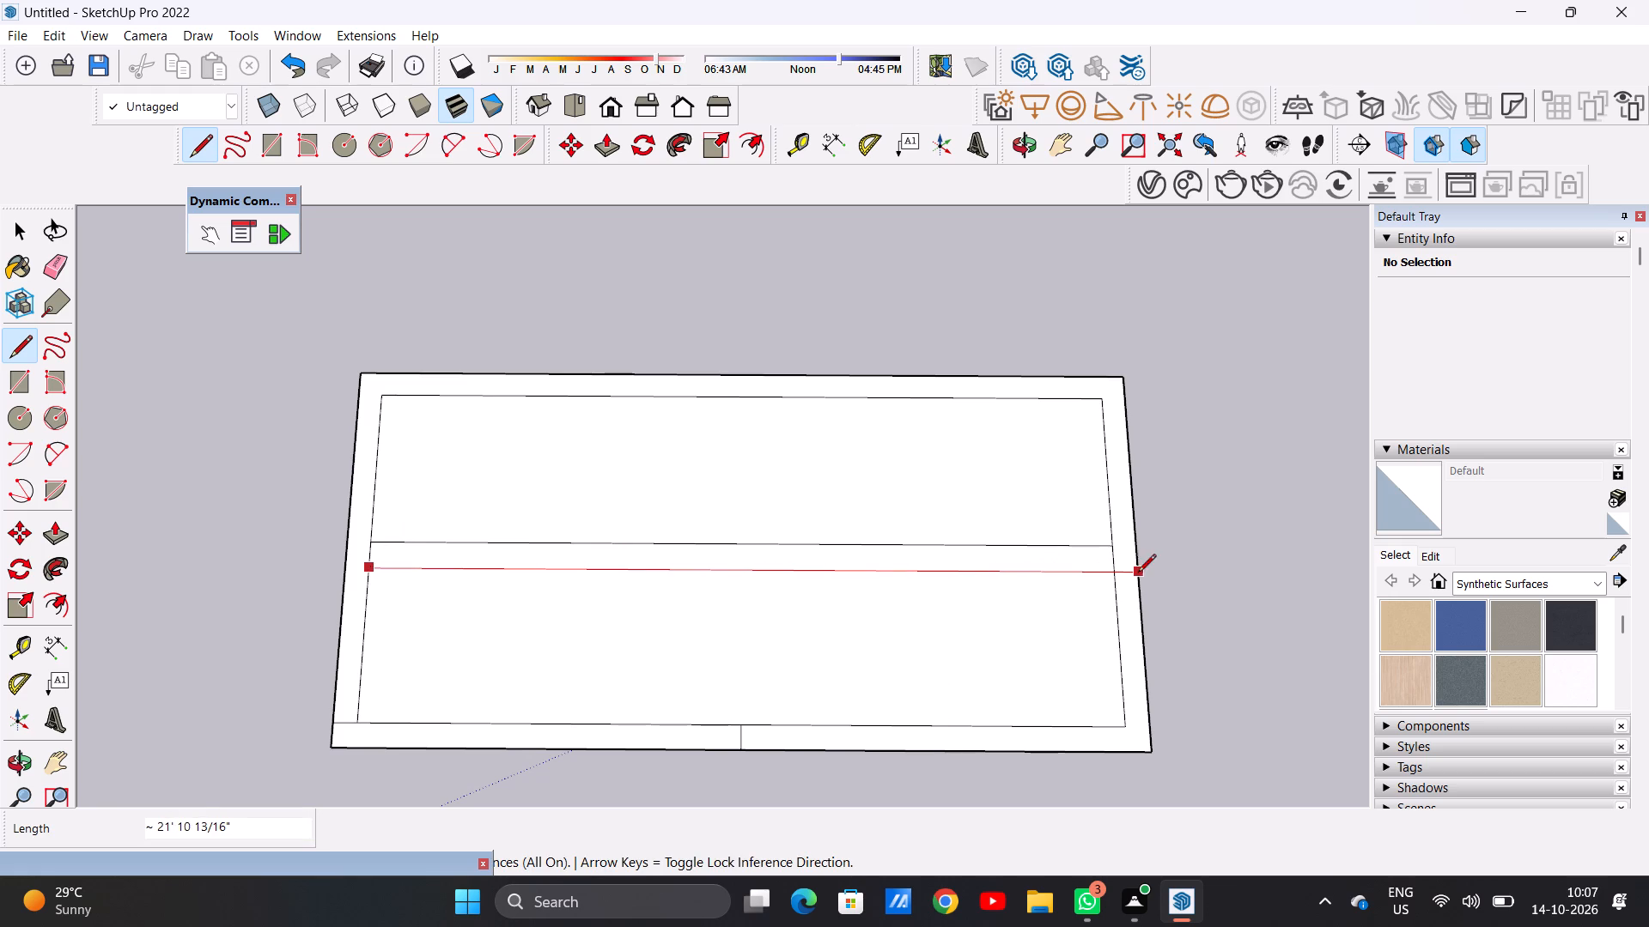
pyautogui.click(1107, 571)
pyautogui.press('space')
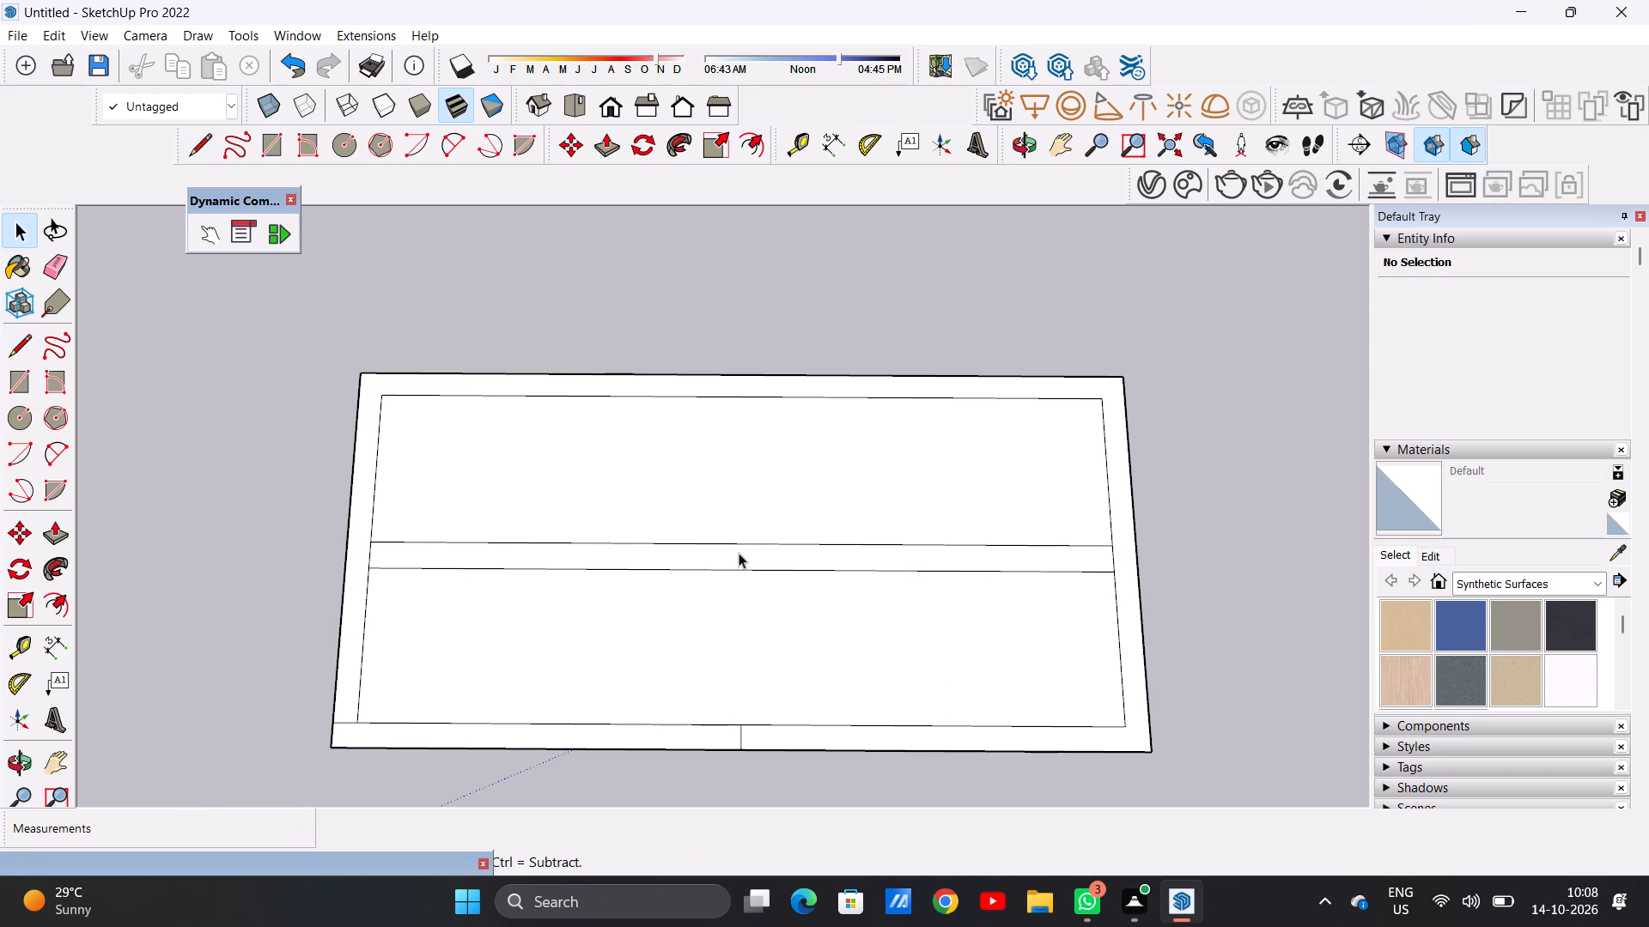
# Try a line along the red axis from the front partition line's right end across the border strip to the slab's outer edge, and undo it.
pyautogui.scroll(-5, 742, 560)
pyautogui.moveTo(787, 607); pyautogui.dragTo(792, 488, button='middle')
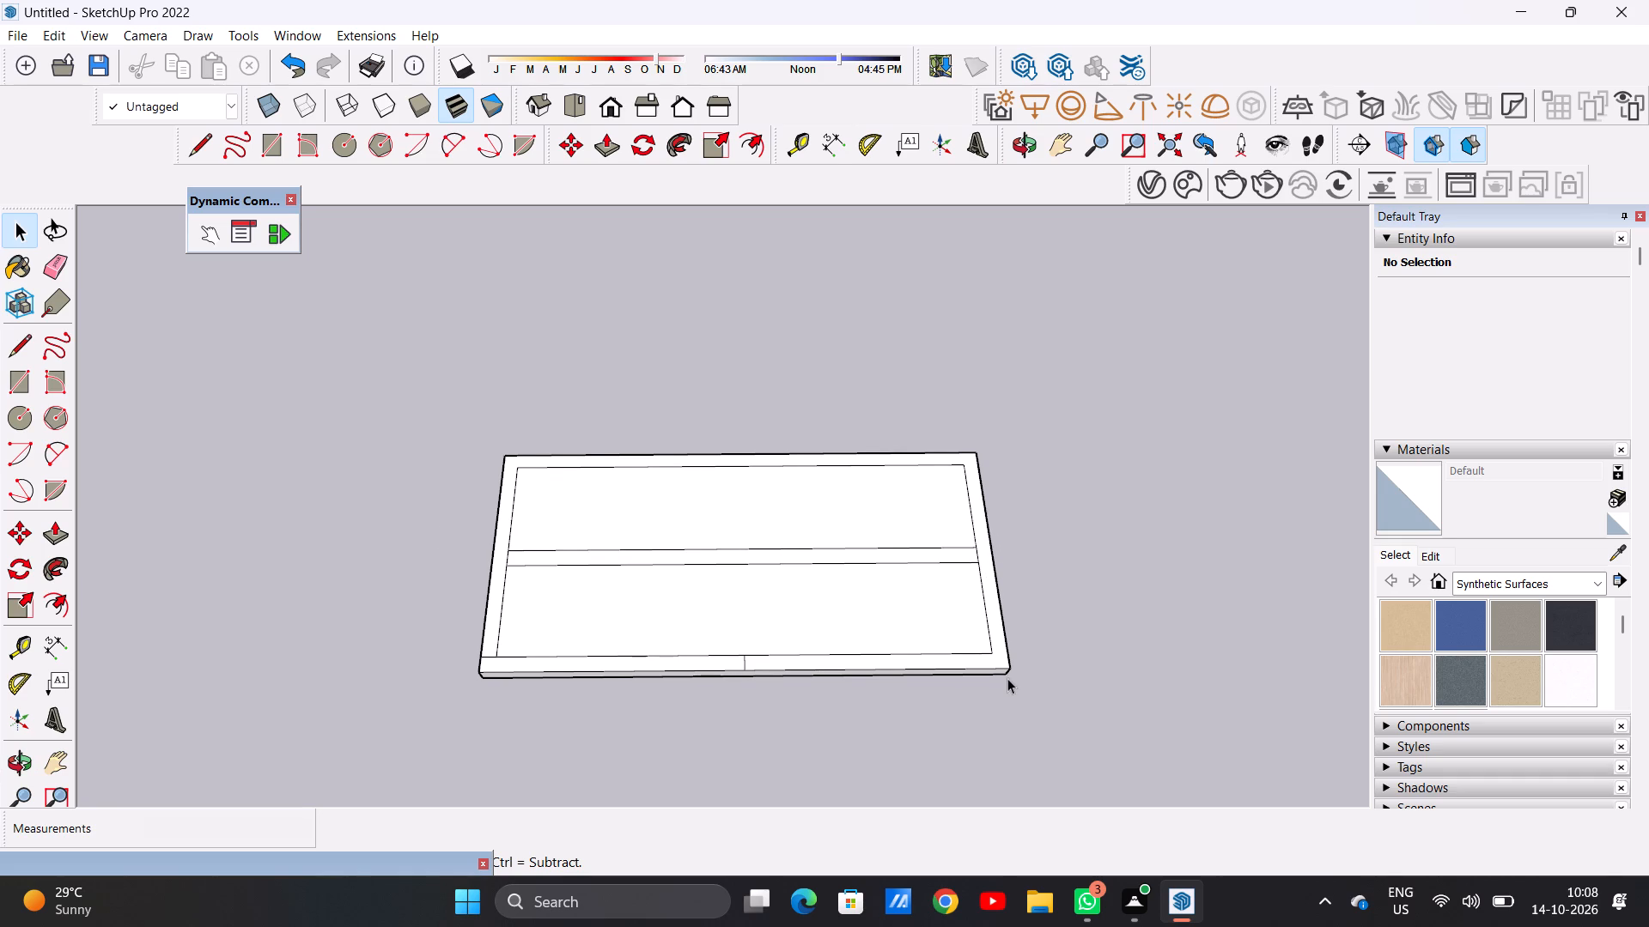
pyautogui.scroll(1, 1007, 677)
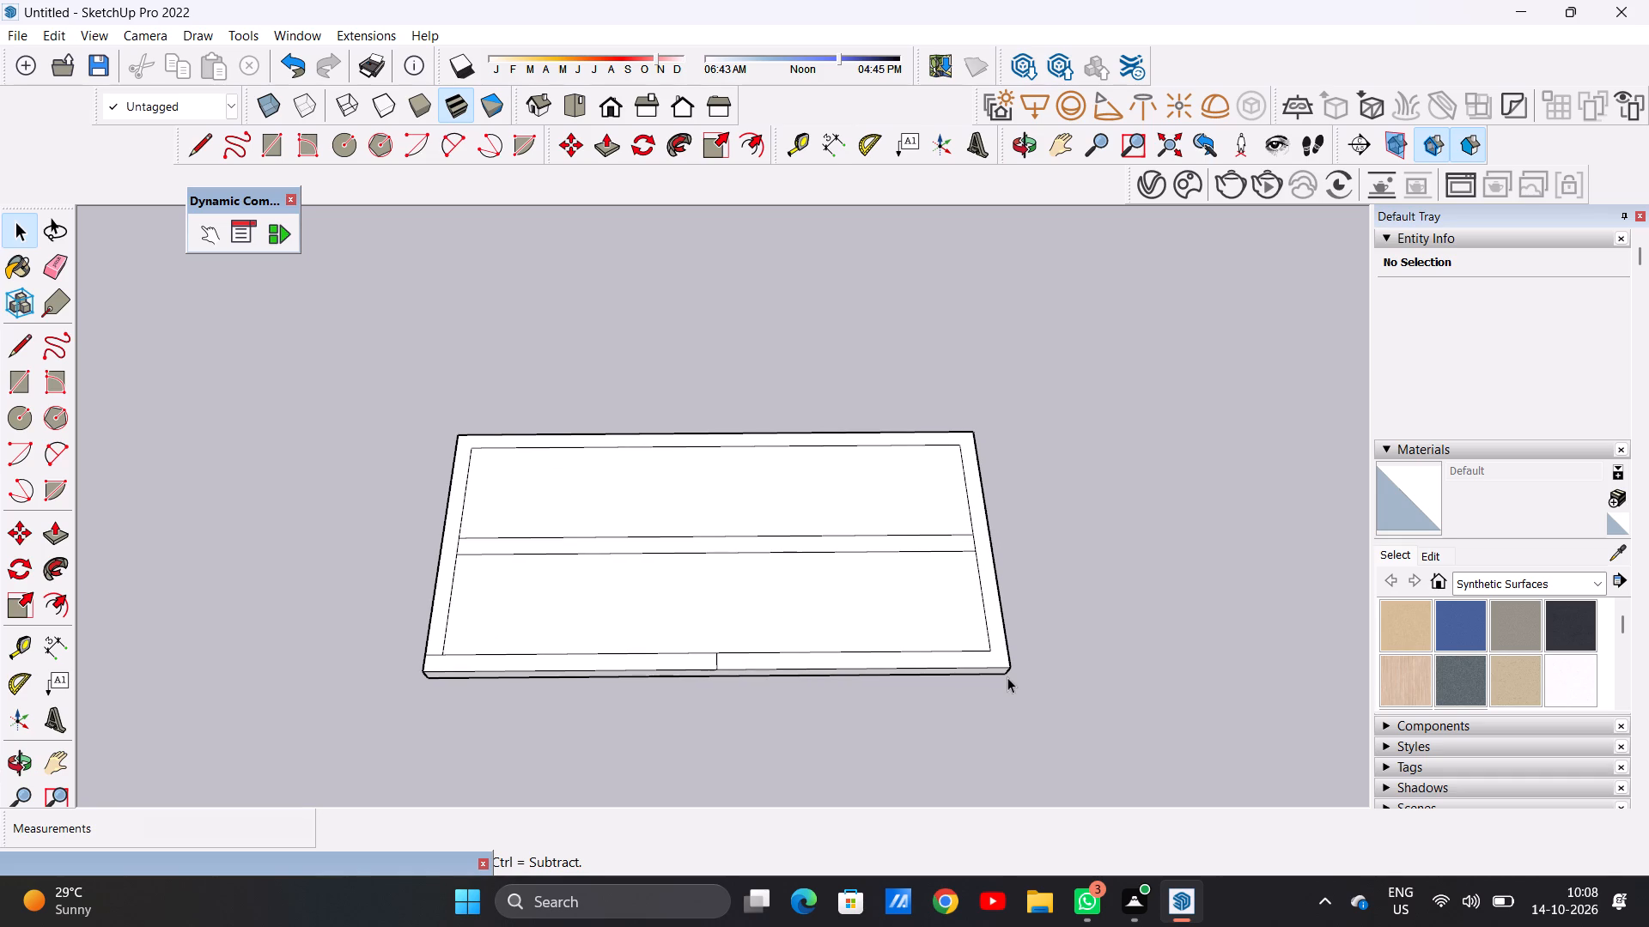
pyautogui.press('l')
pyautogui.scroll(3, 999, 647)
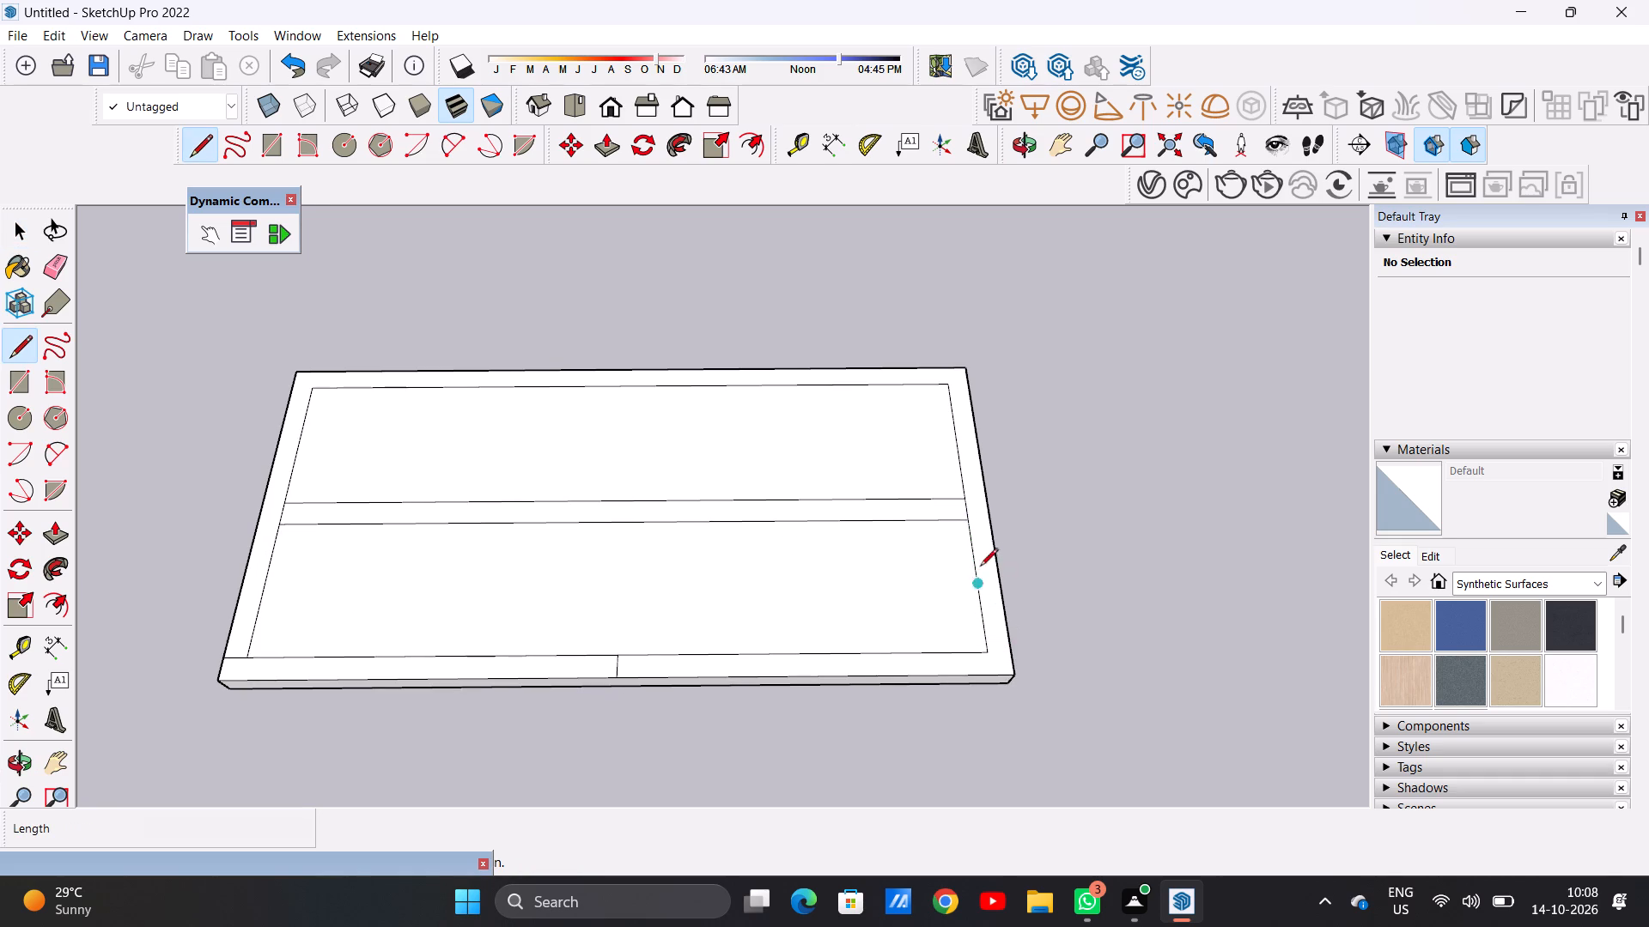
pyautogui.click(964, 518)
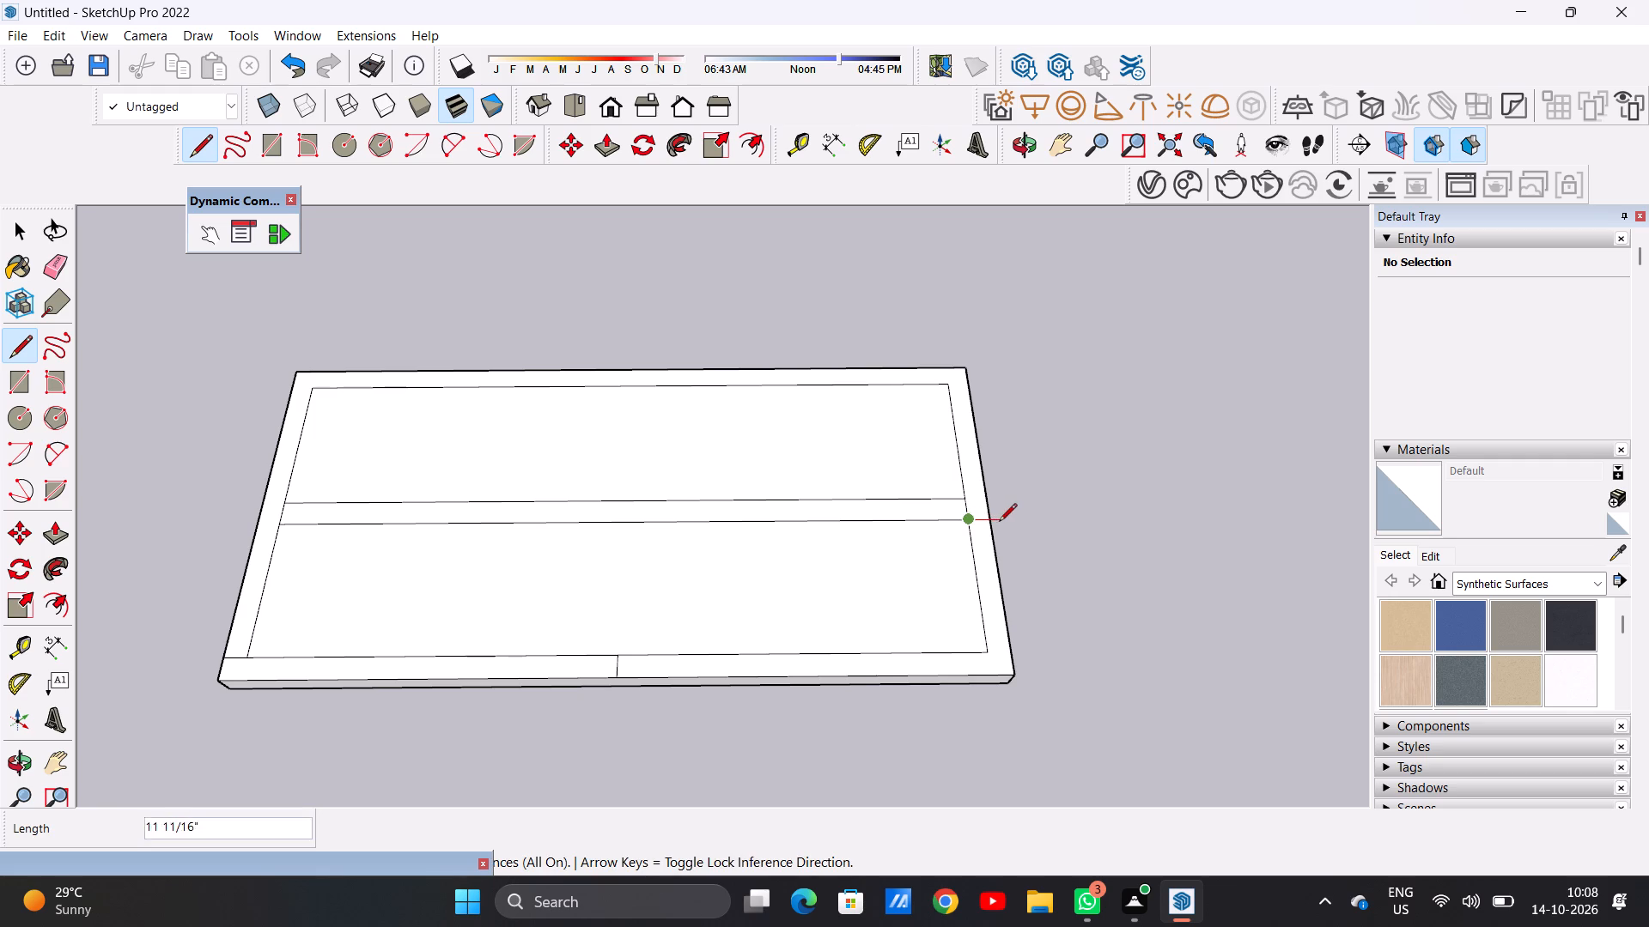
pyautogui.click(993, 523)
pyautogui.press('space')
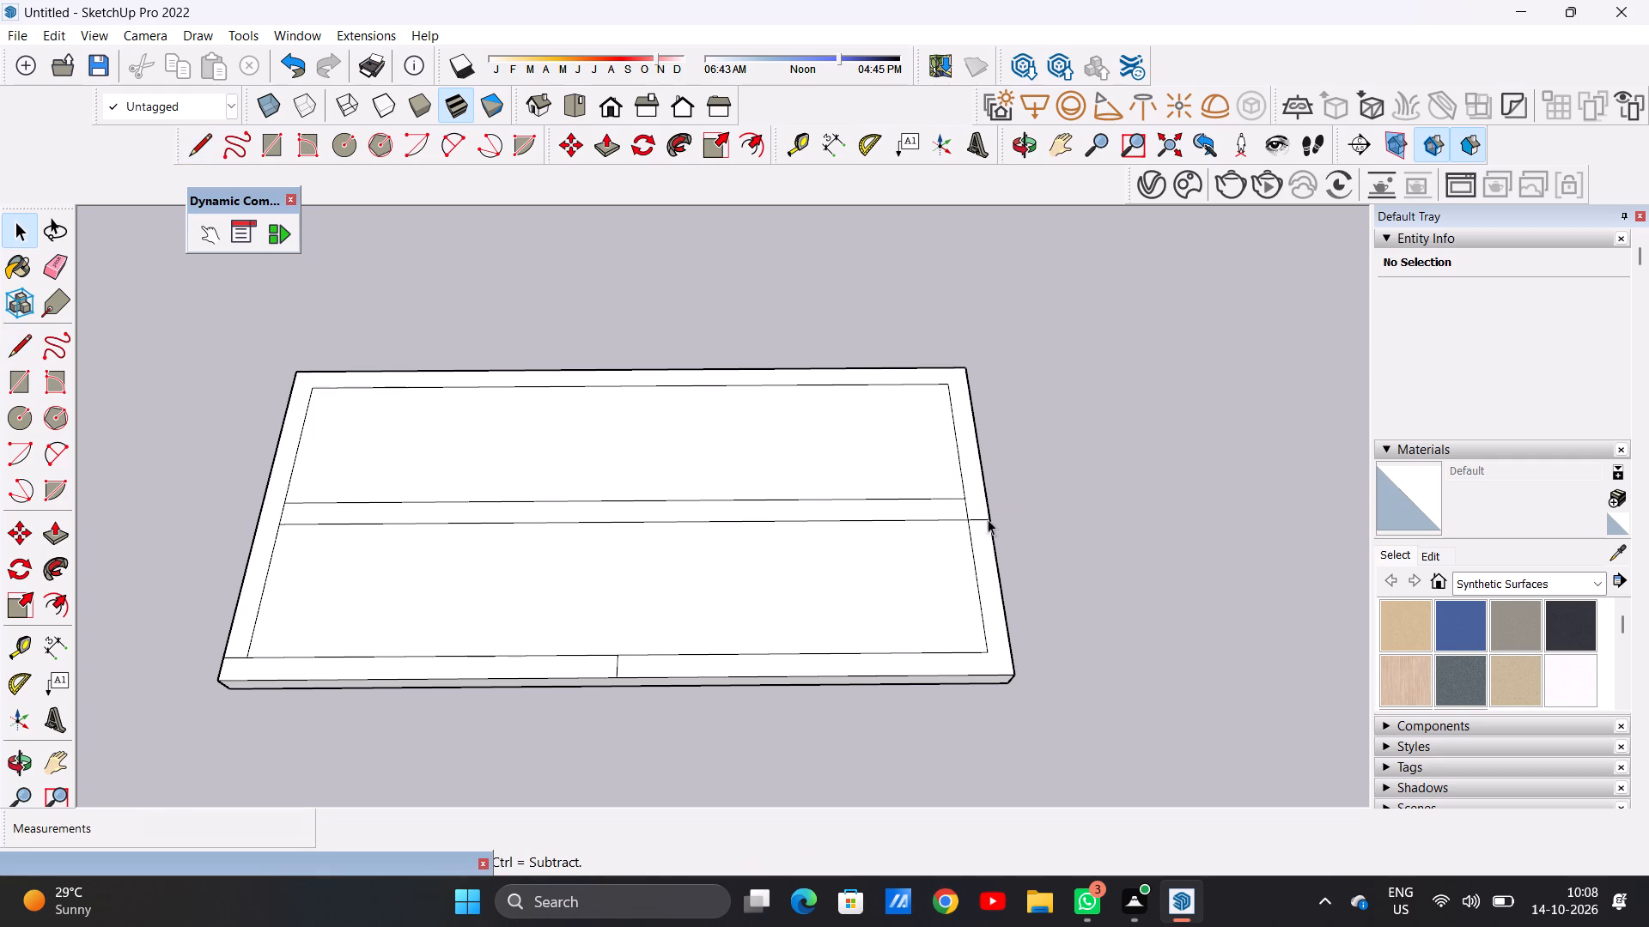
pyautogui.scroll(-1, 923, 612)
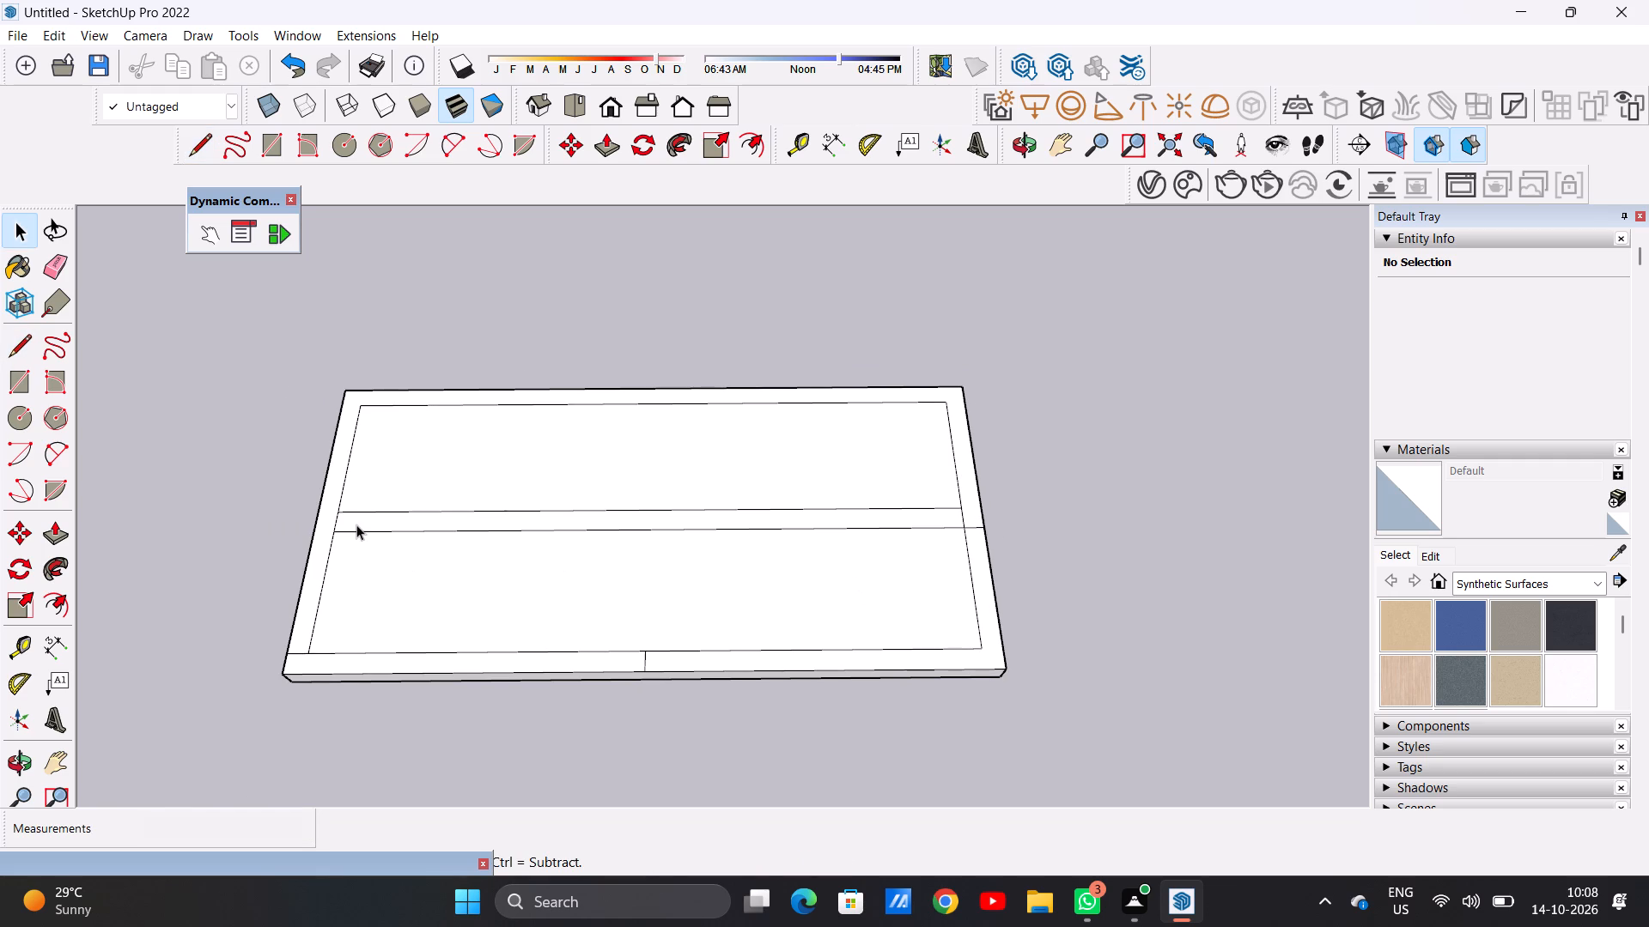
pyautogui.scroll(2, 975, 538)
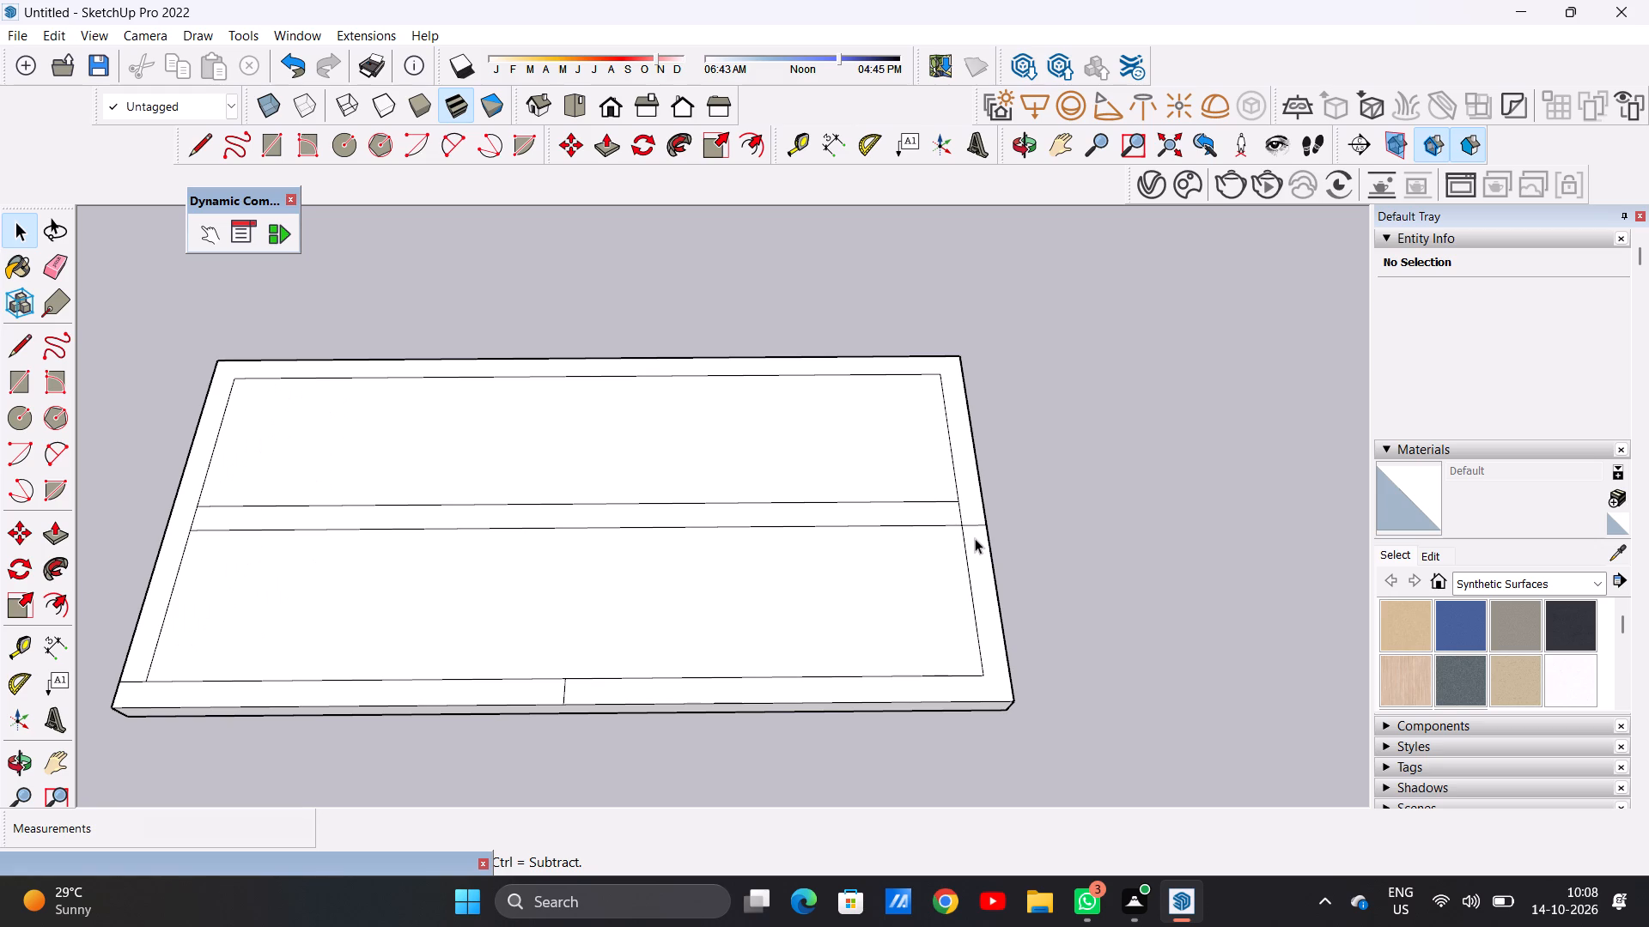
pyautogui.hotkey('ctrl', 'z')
# Draw a line about 8 1/8" long along the red axis from the inner outline's front-right corner to the slab's right outer edge.
pyautogui.press('l')
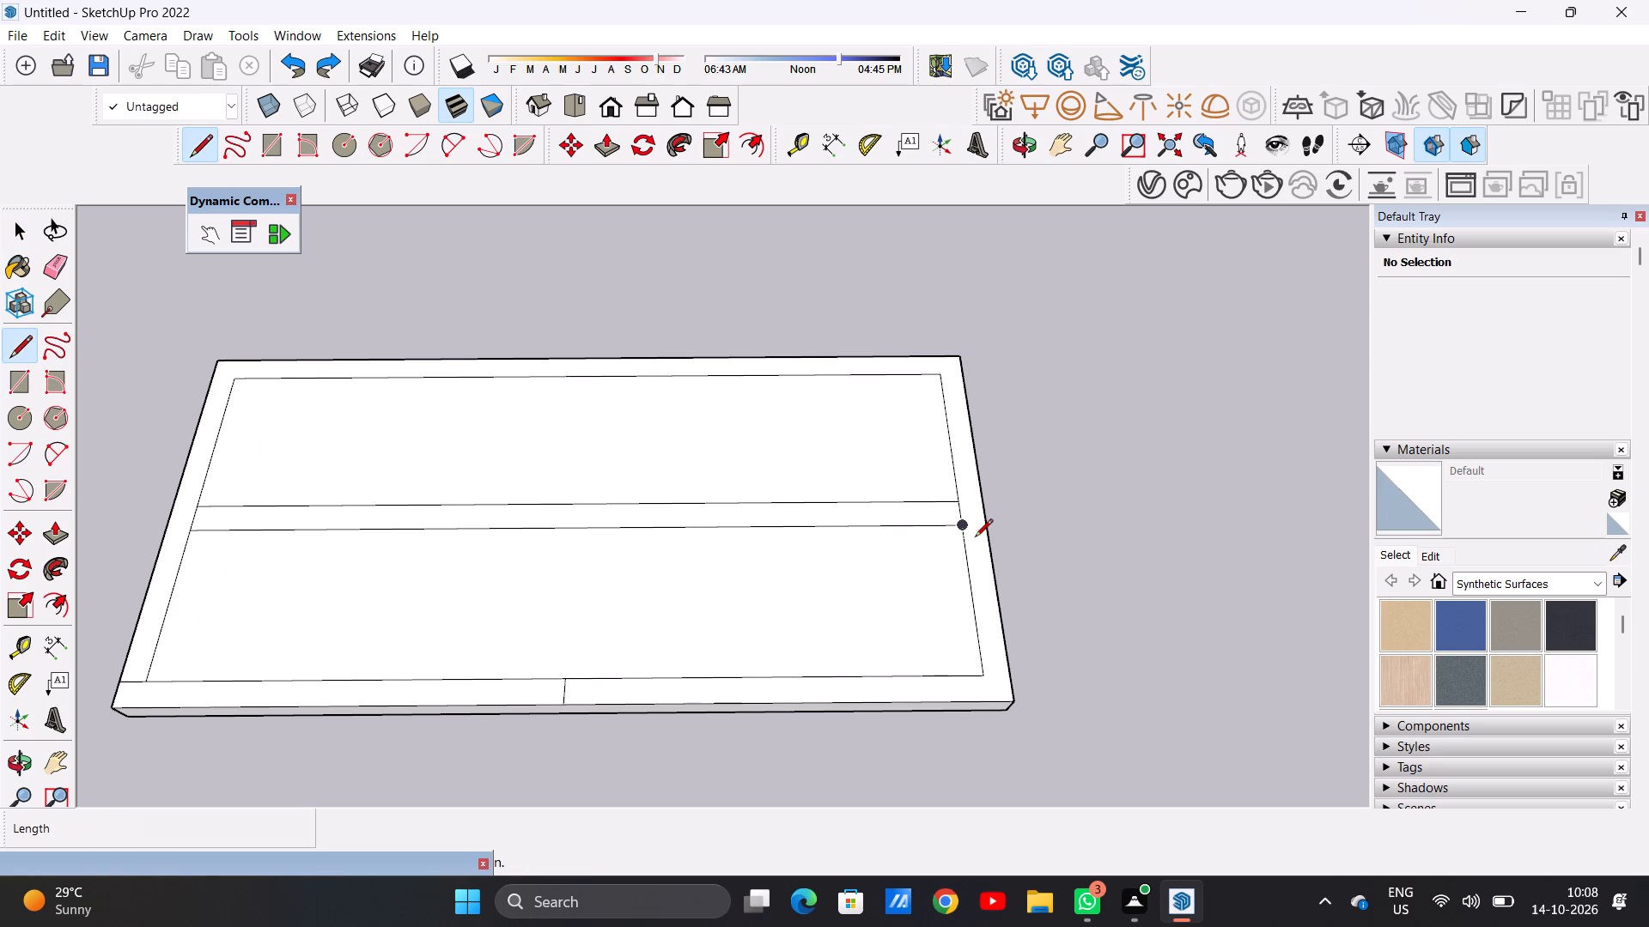
pyautogui.scroll(7, 981, 719)
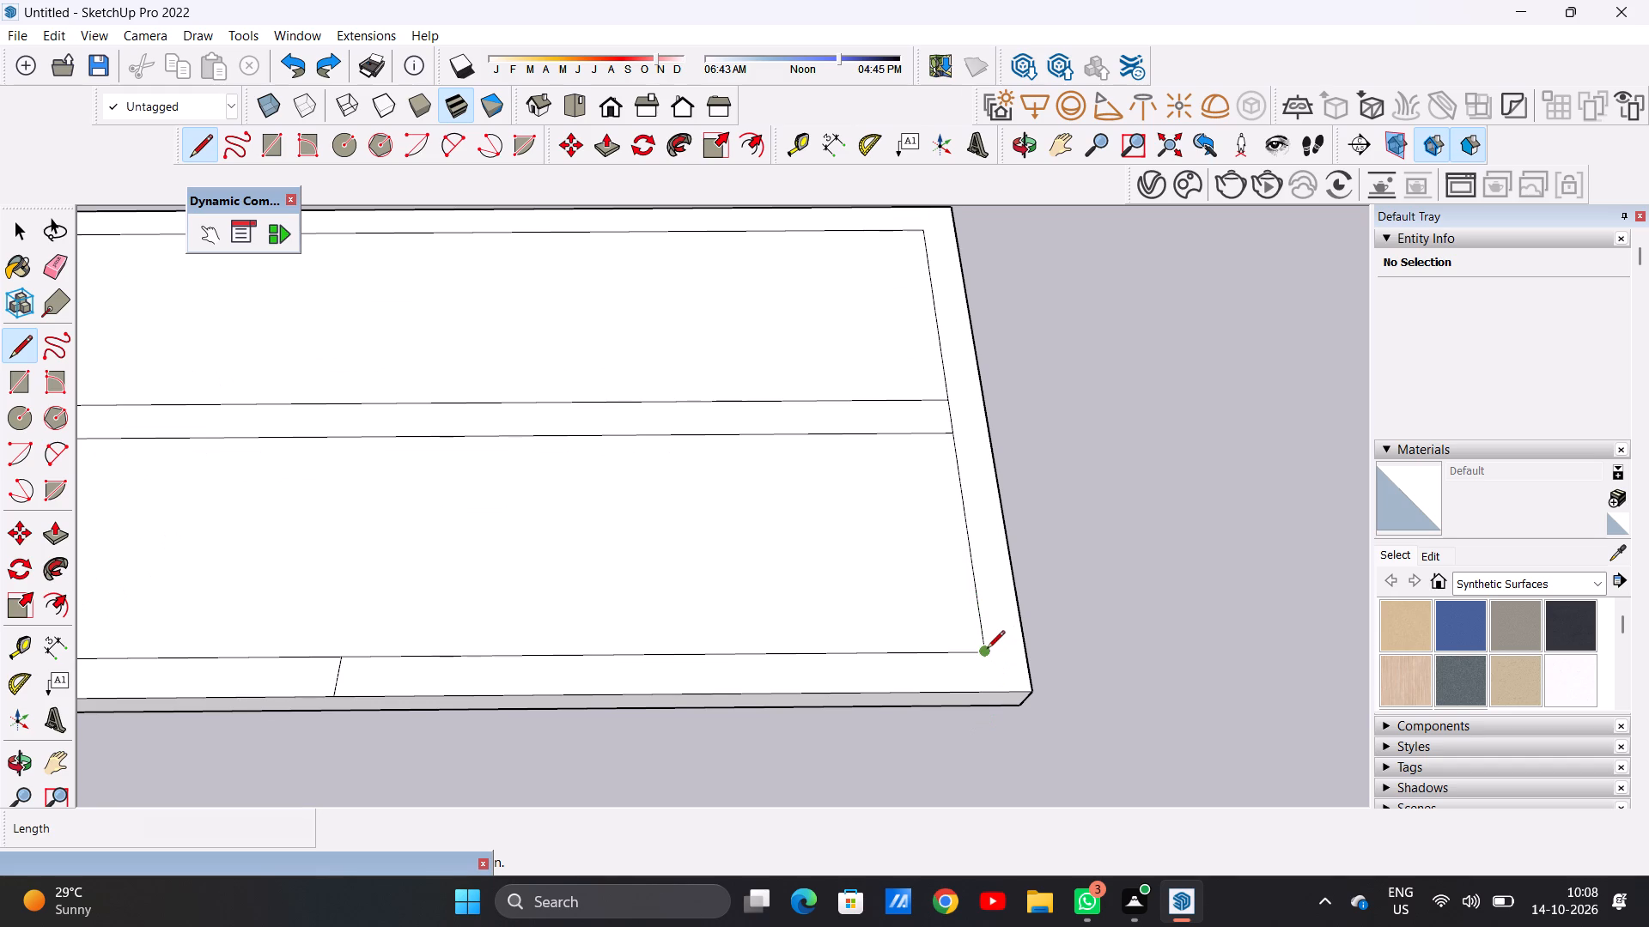
pyautogui.click(987, 650)
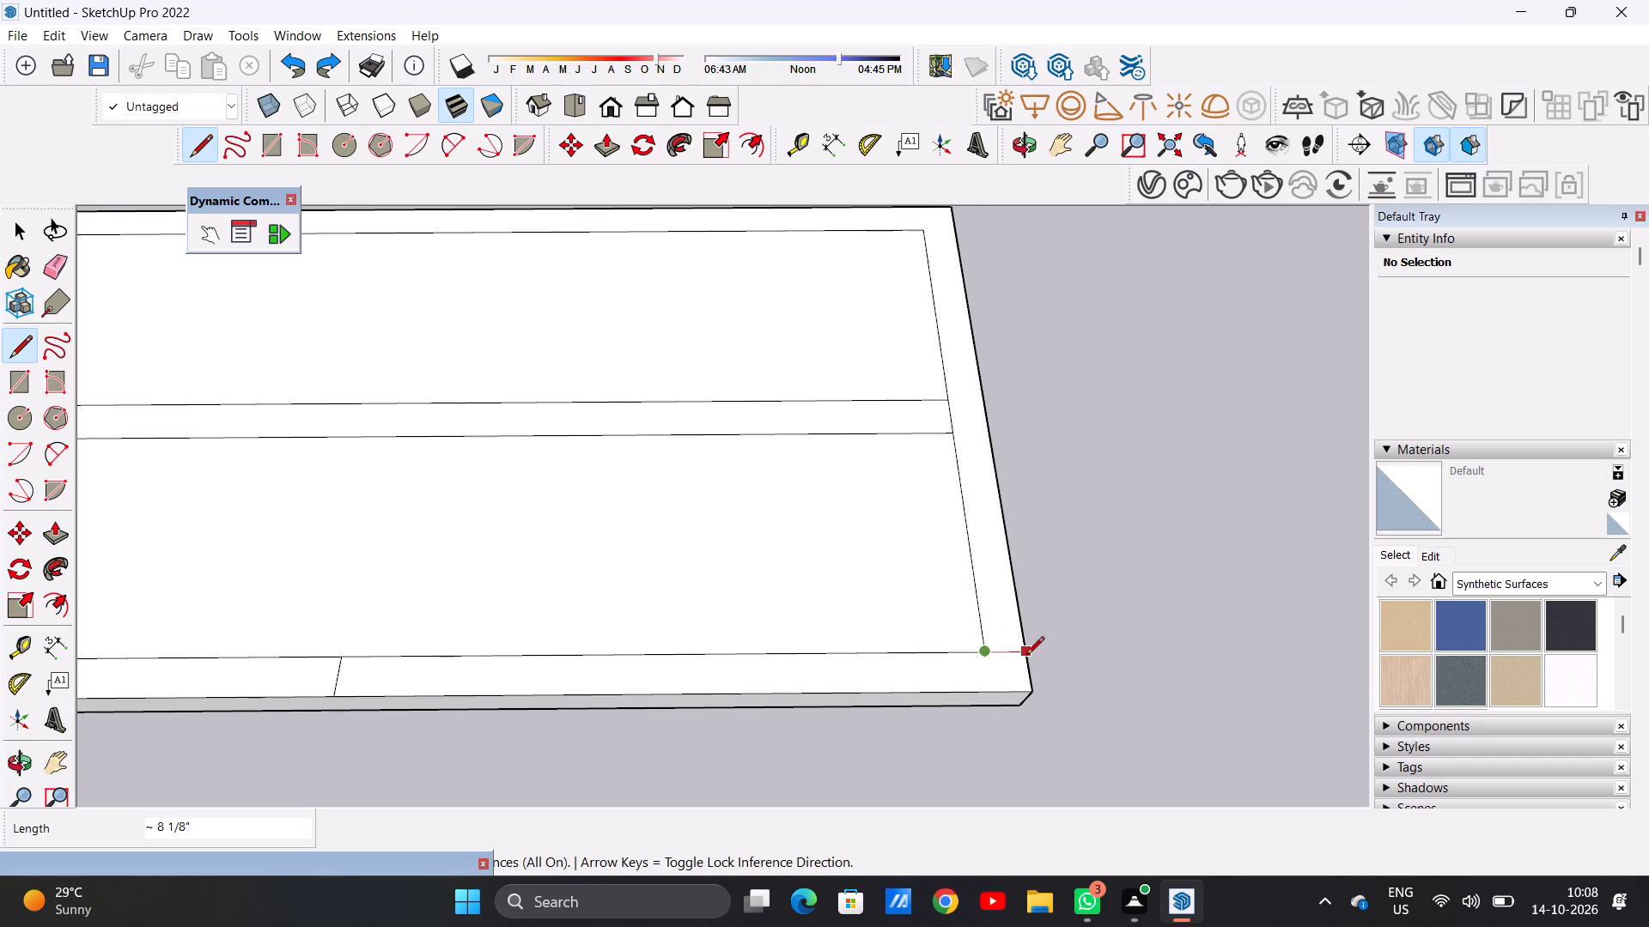
pyautogui.click(1026, 656)
pyautogui.press('space')
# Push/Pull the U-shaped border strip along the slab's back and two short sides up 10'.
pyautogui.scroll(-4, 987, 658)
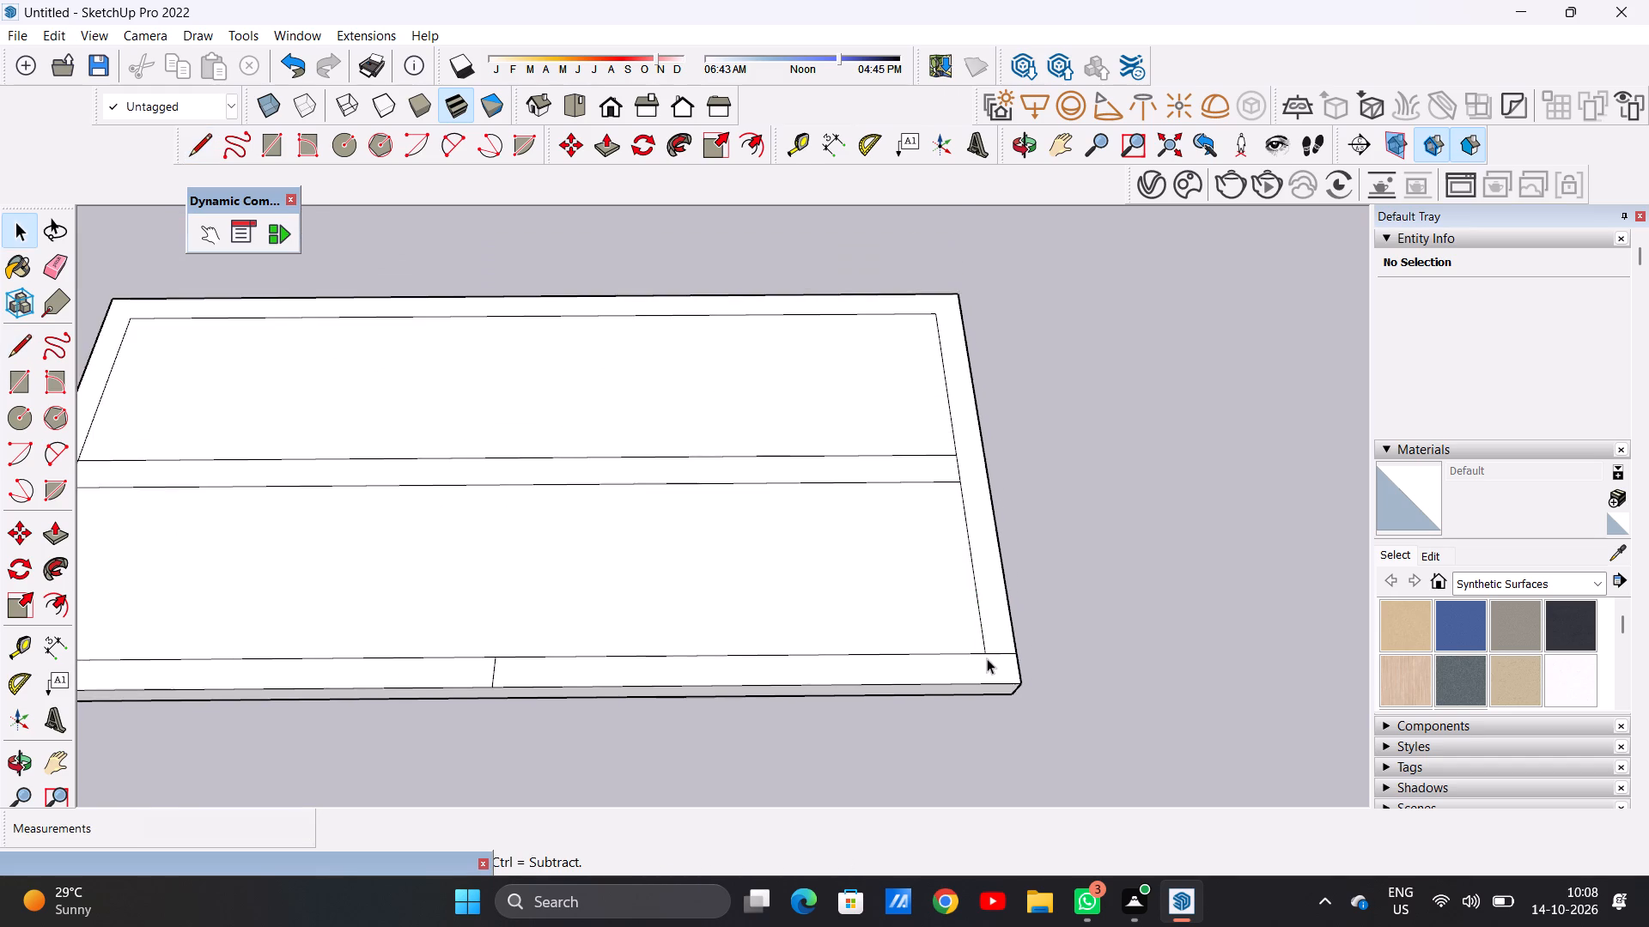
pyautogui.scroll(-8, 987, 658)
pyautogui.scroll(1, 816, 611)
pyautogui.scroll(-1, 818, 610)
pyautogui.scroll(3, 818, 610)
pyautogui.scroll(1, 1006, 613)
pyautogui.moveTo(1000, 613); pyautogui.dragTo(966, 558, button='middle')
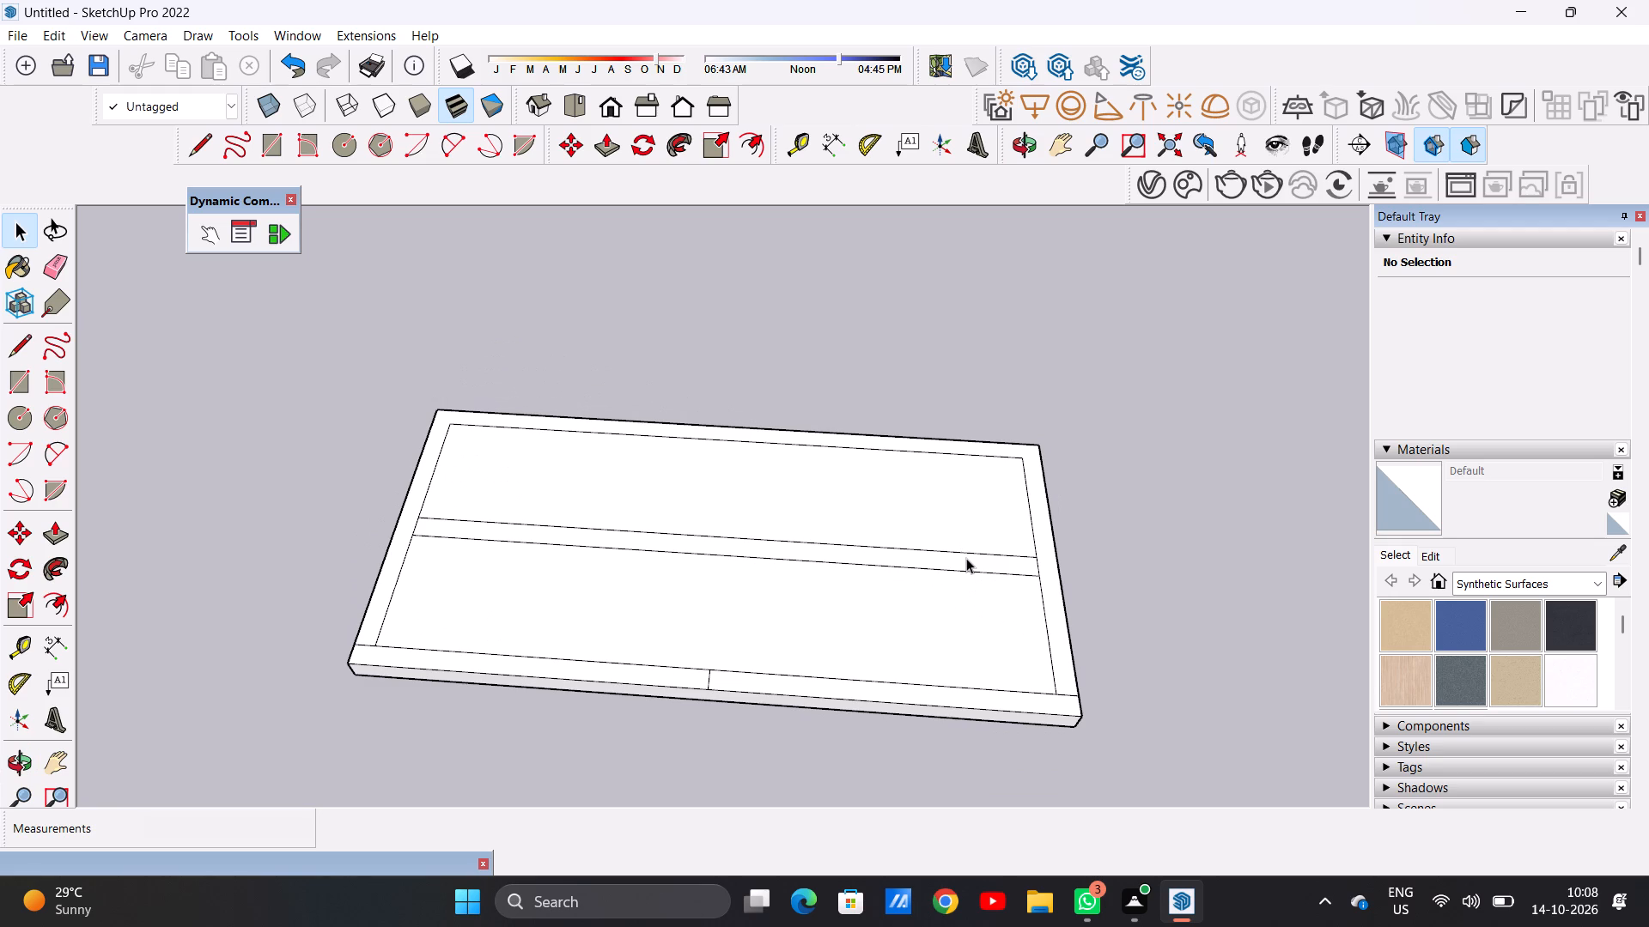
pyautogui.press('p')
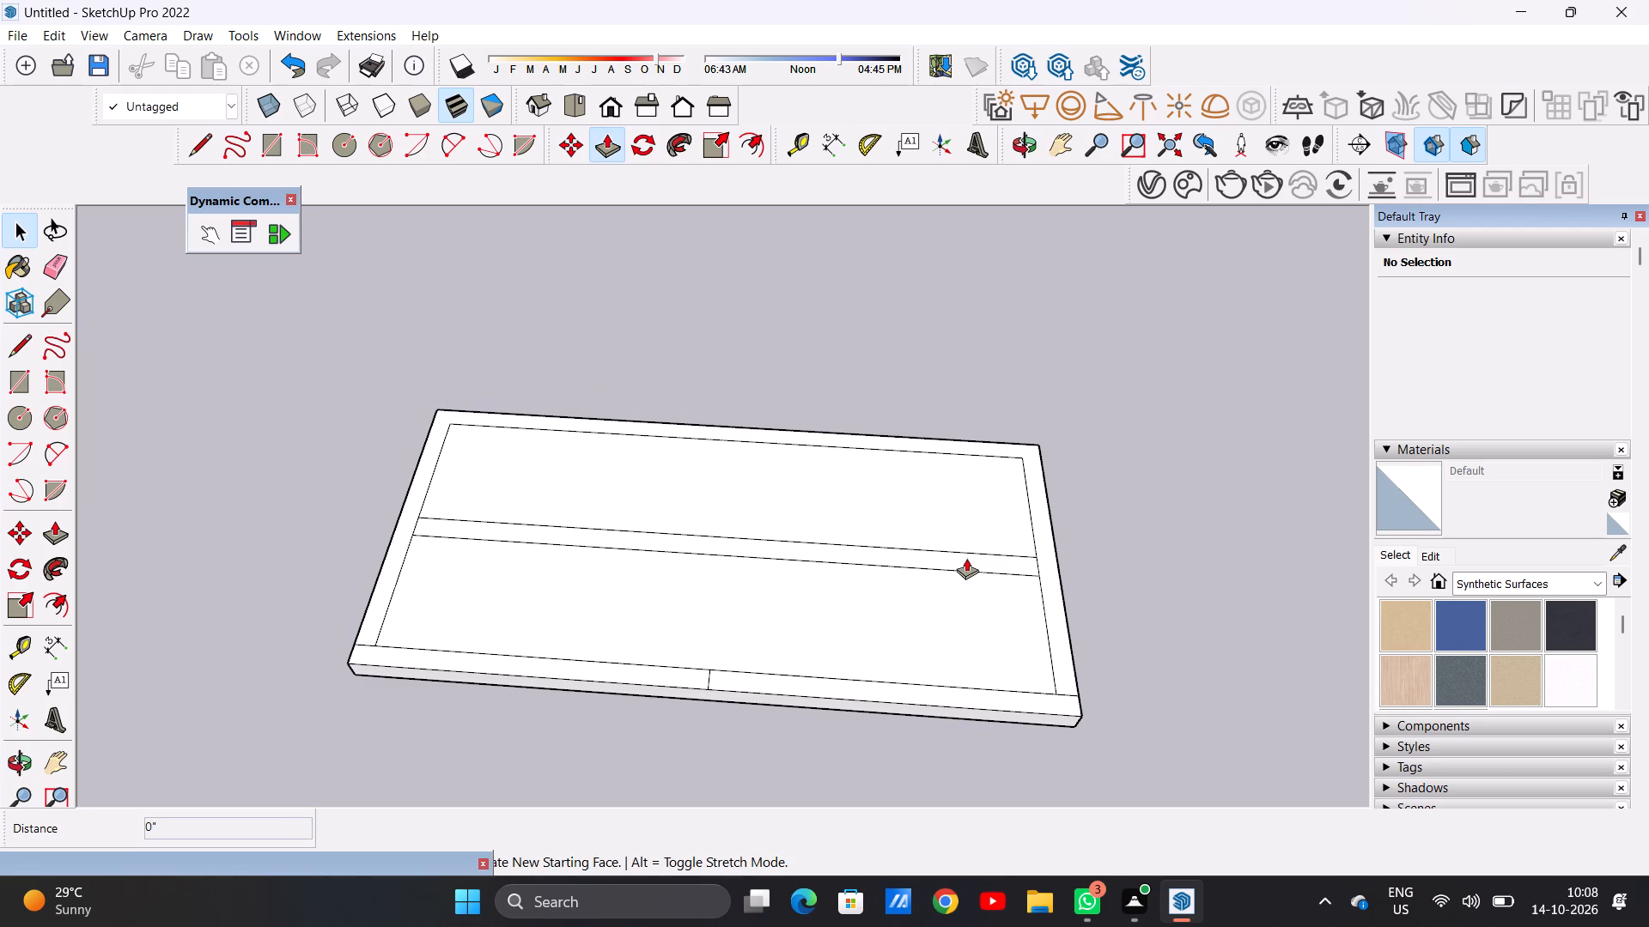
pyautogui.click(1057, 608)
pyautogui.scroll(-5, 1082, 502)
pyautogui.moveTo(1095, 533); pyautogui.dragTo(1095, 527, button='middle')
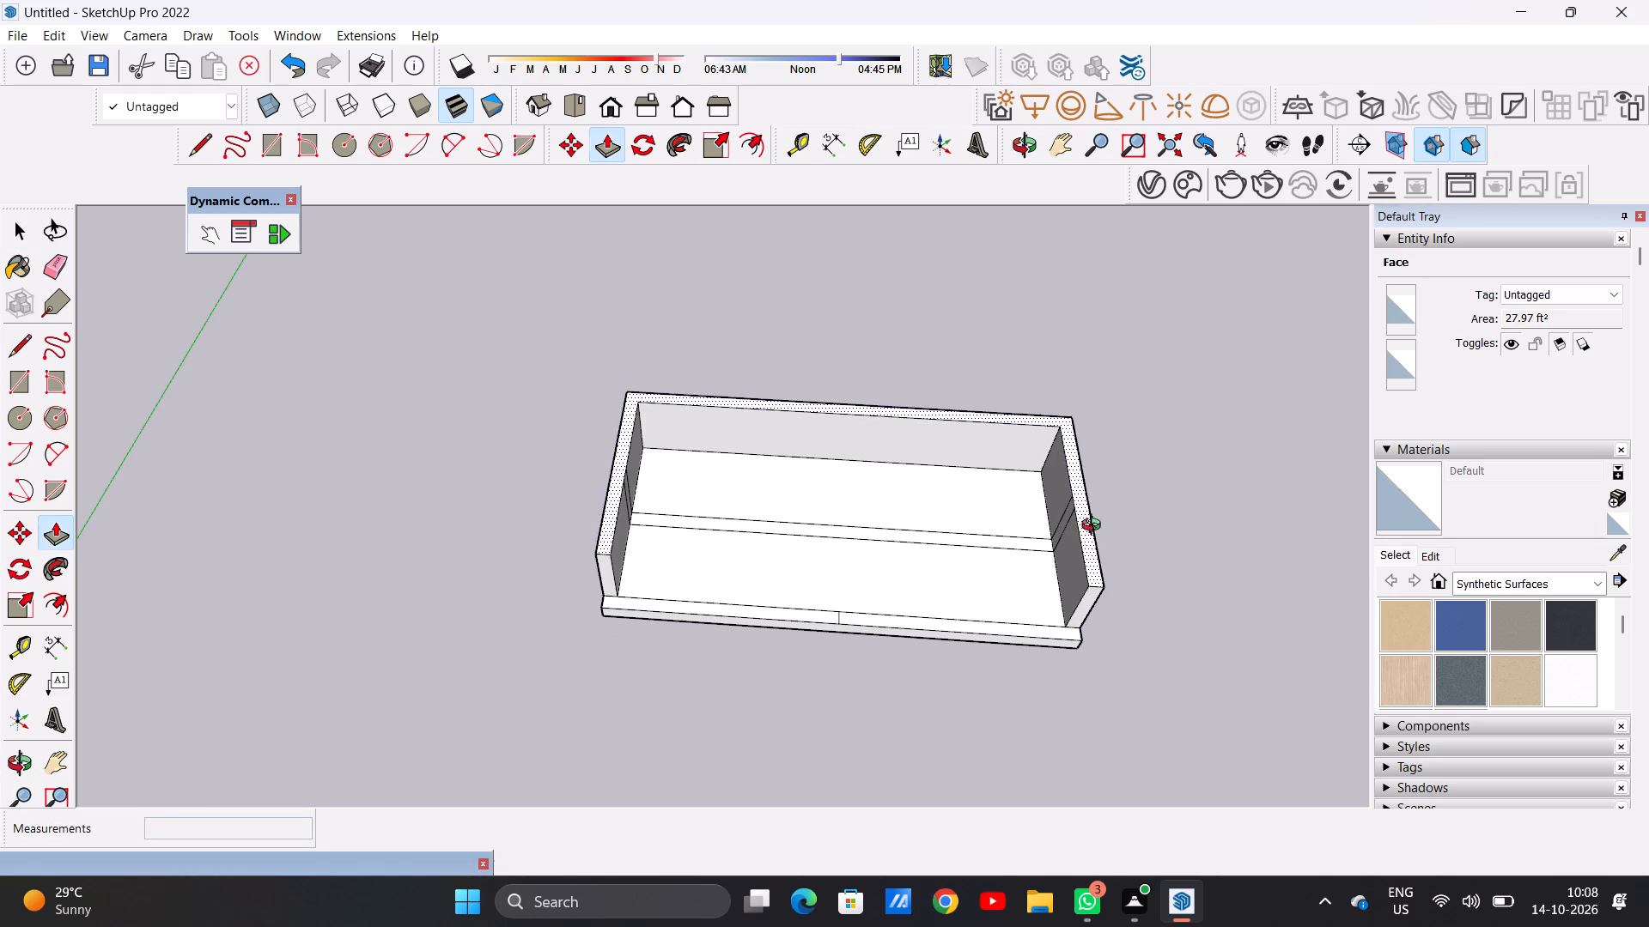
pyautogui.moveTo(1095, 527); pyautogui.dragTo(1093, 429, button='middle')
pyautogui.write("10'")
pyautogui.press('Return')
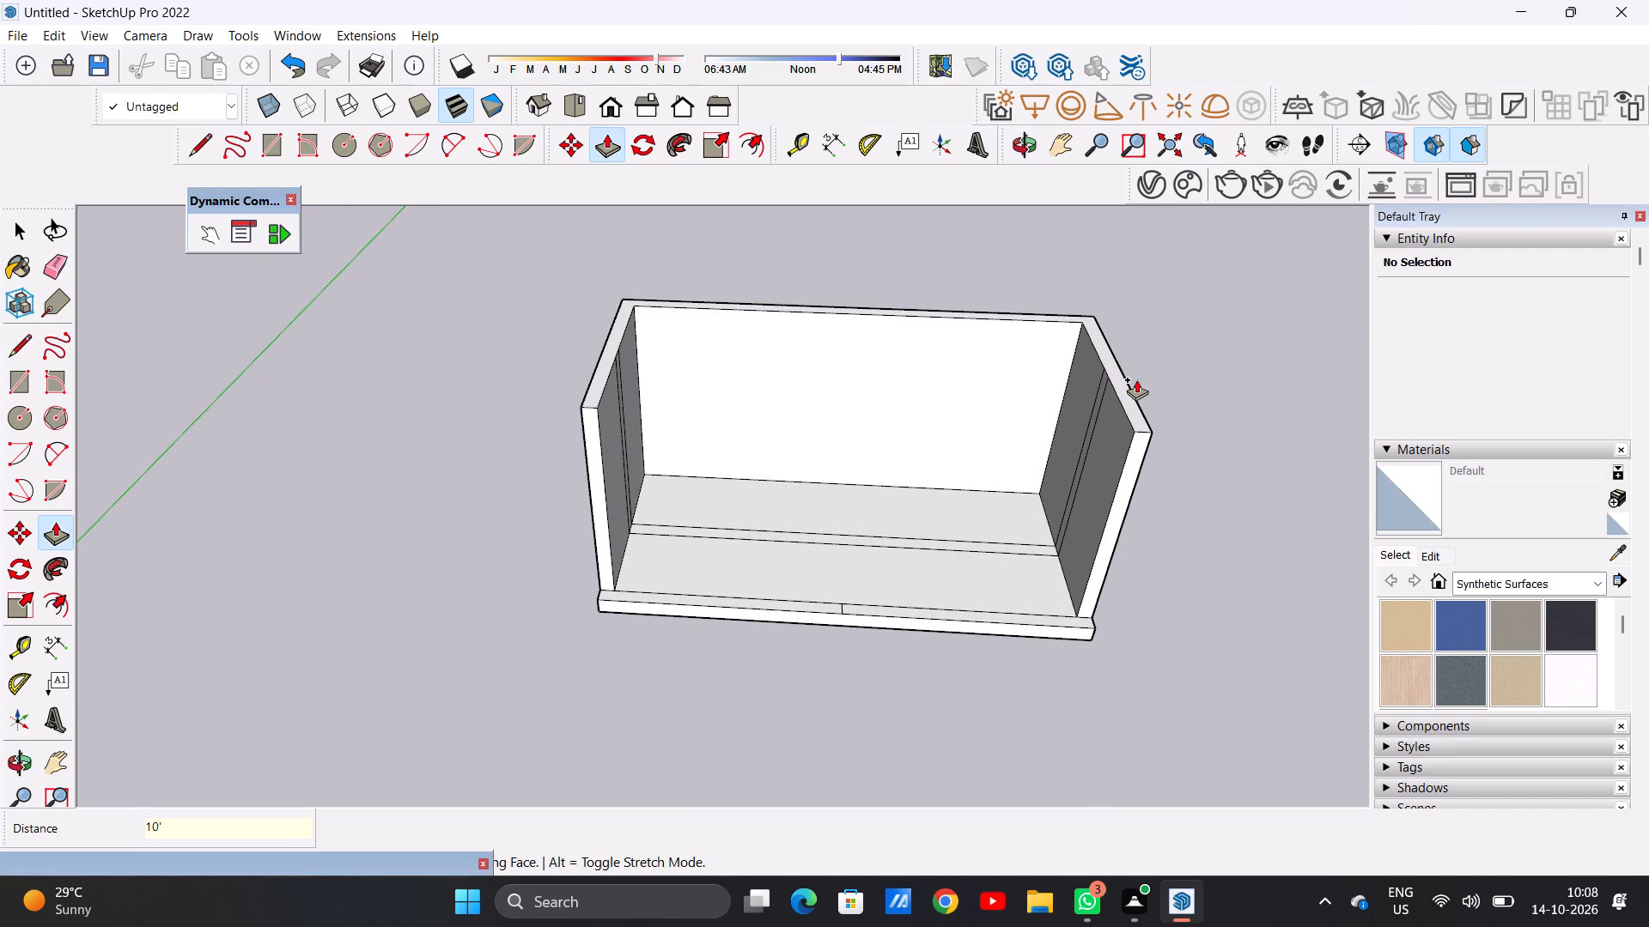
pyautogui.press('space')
# Examine the raised walls from both ends, including where the partition strip meets the side walls.
pyautogui.scroll(-5, 579, 557)
pyautogui.moveTo(509, 554); pyautogui.dragTo(648, 455, button='middle')
pyautogui.scroll(15, 733, 379)
pyautogui.scroll(-15, 748, 470)
pyautogui.moveTo(893, 520); pyautogui.dragTo(740, 489, button='middle')
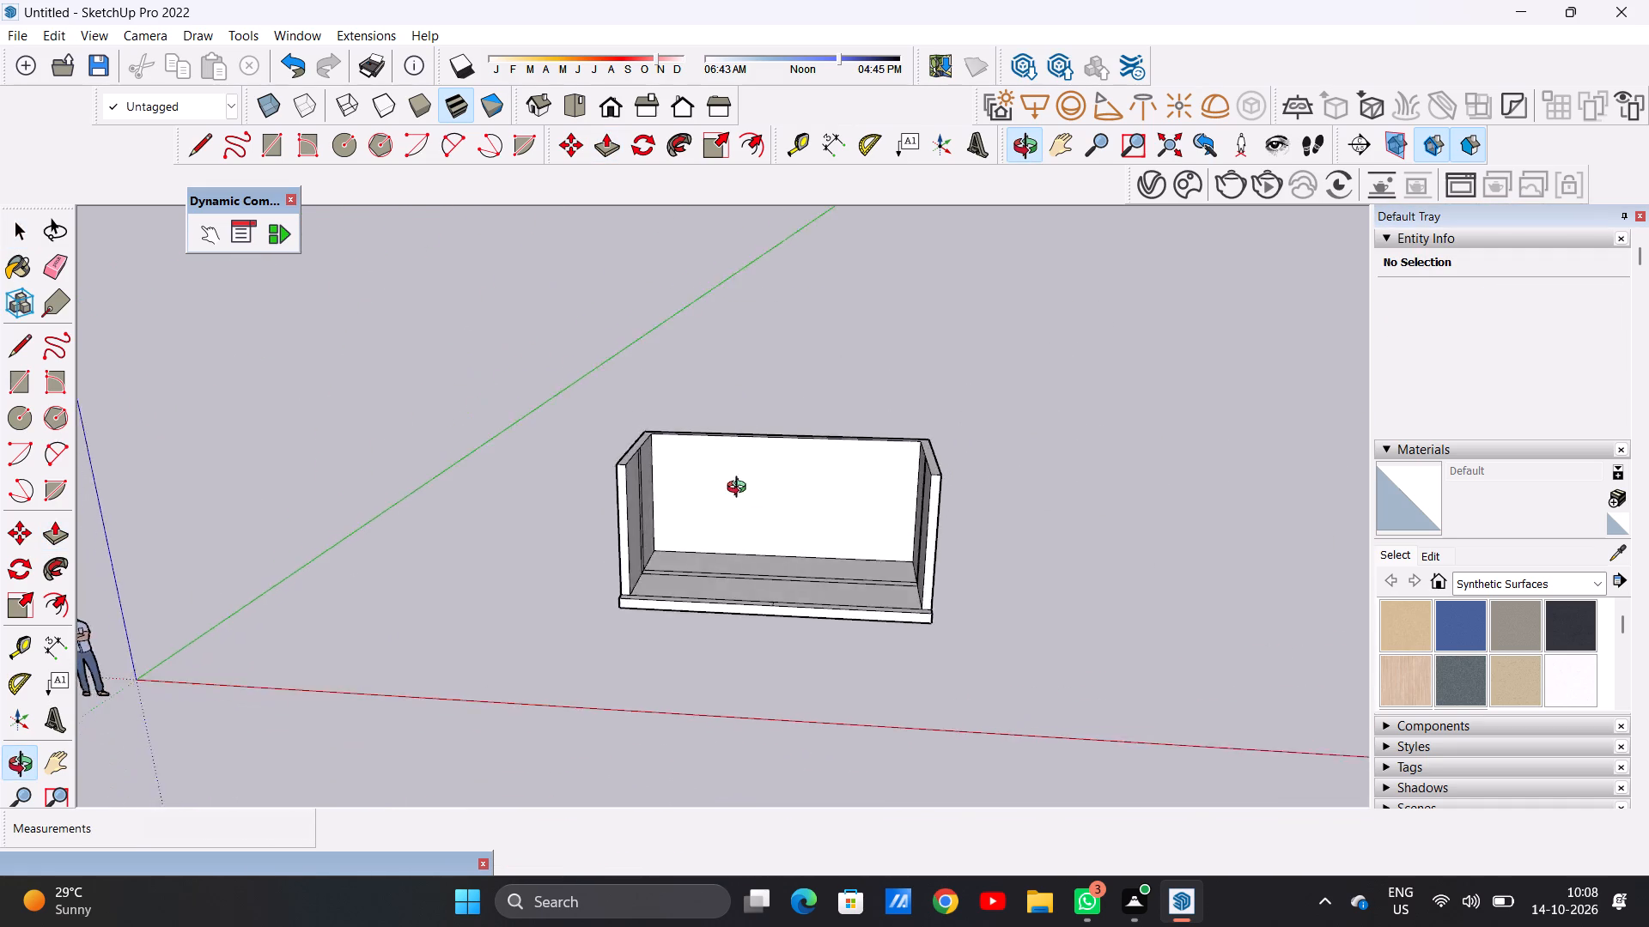
pyautogui.moveTo(740, 489); pyautogui.dragTo(911, 559, button='middle')
pyautogui.scroll(5, 903, 518)
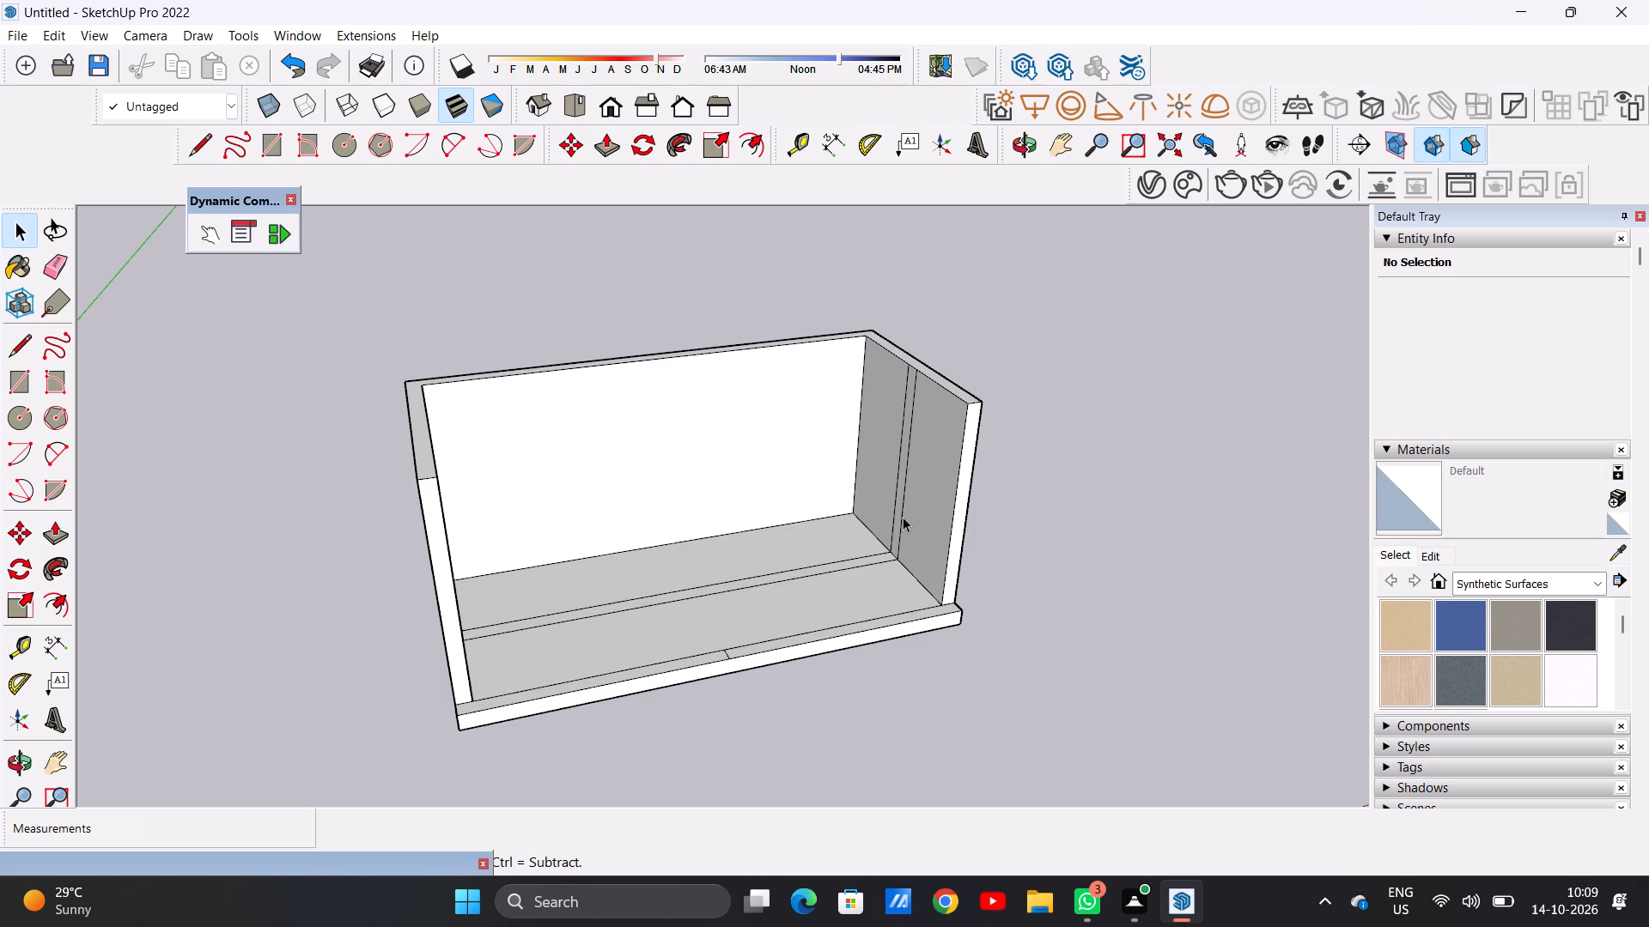
pyautogui.scroll(-3, 821, 575)
pyautogui.scroll(-2, 890, 573)
pyautogui.moveTo(898, 573); pyautogui.dragTo(624, 556, button='middle')
pyautogui.scroll(8, 572, 434)
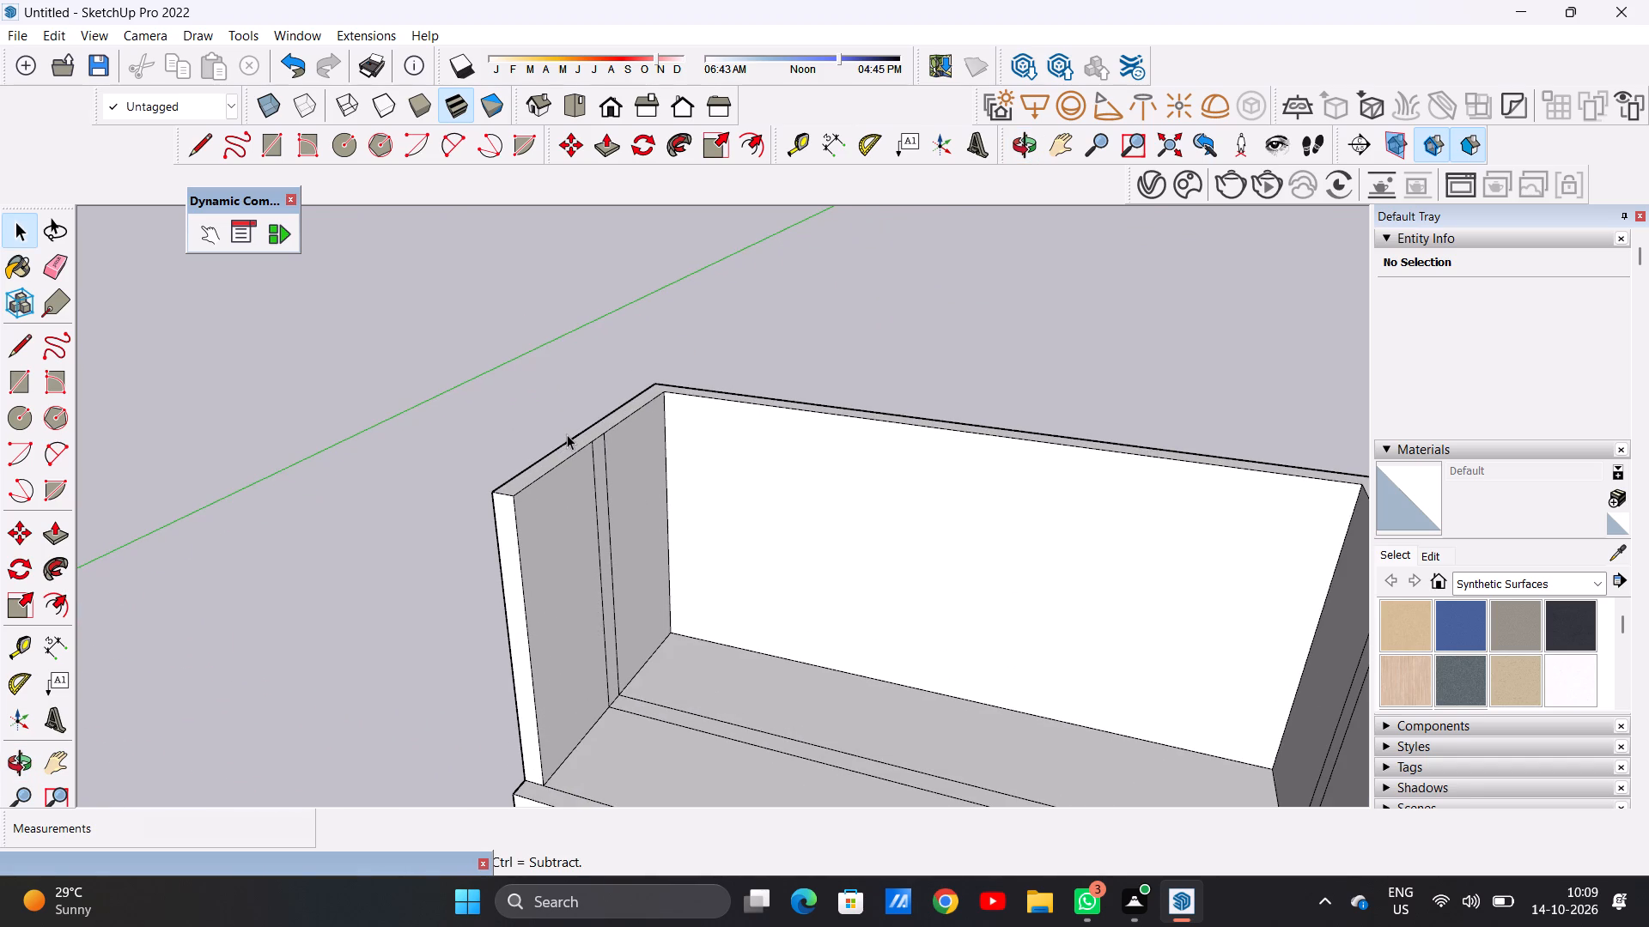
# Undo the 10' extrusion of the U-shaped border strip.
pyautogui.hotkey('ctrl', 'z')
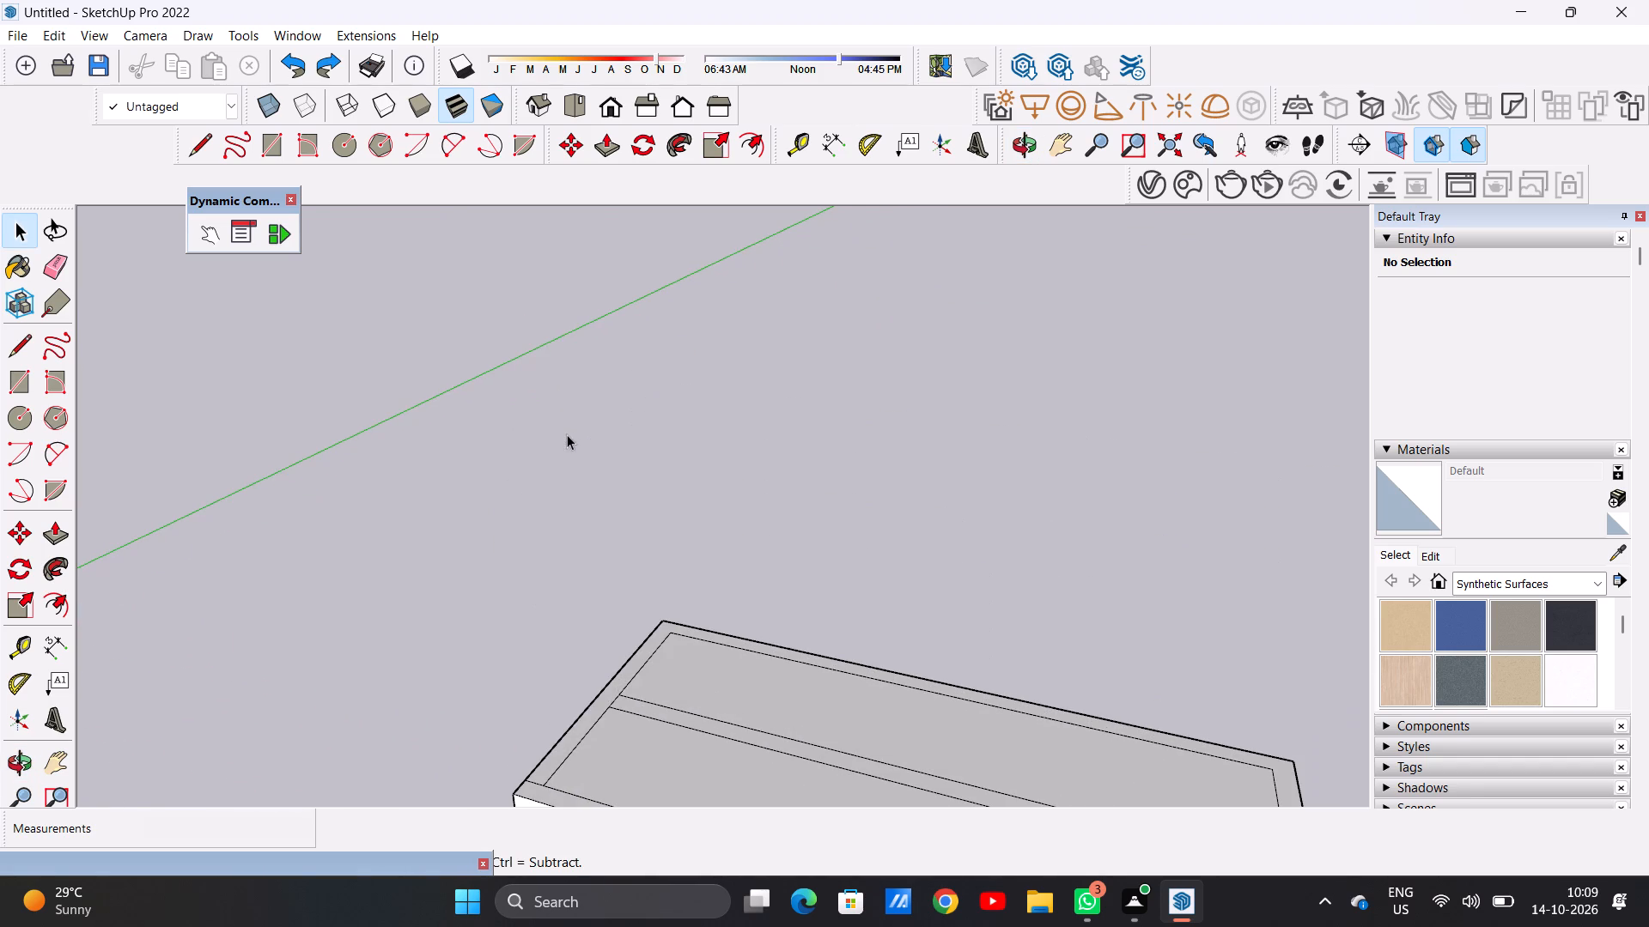
# Draw a line about 8 1/8" long along the red axis from the inner outline's back-left corner to the slab's left outer edge.
pyautogui.scroll(-8, 646, 613)
pyautogui.moveTo(639, 627); pyautogui.dragTo(770, 724, button='middle')
pyautogui.scroll(3, 665, 609)
pyautogui.scroll(-1, 663, 610)
pyautogui.scroll(2, 660, 614)
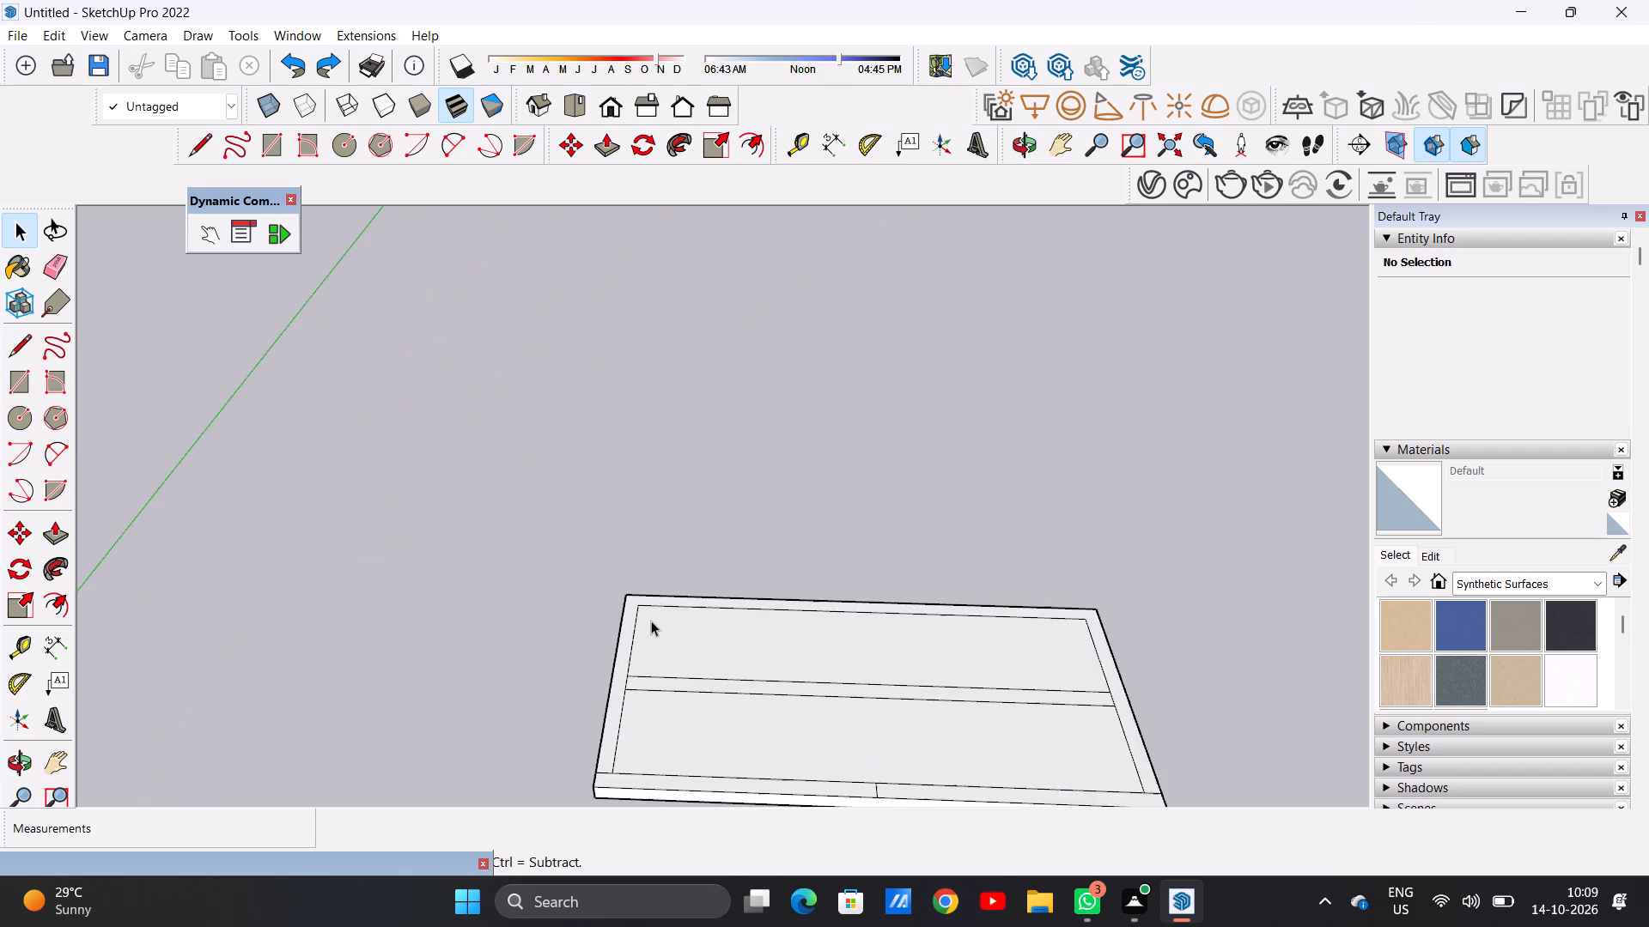
pyautogui.scroll(8, 651, 621)
pyautogui.scroll(-5, 641, 593)
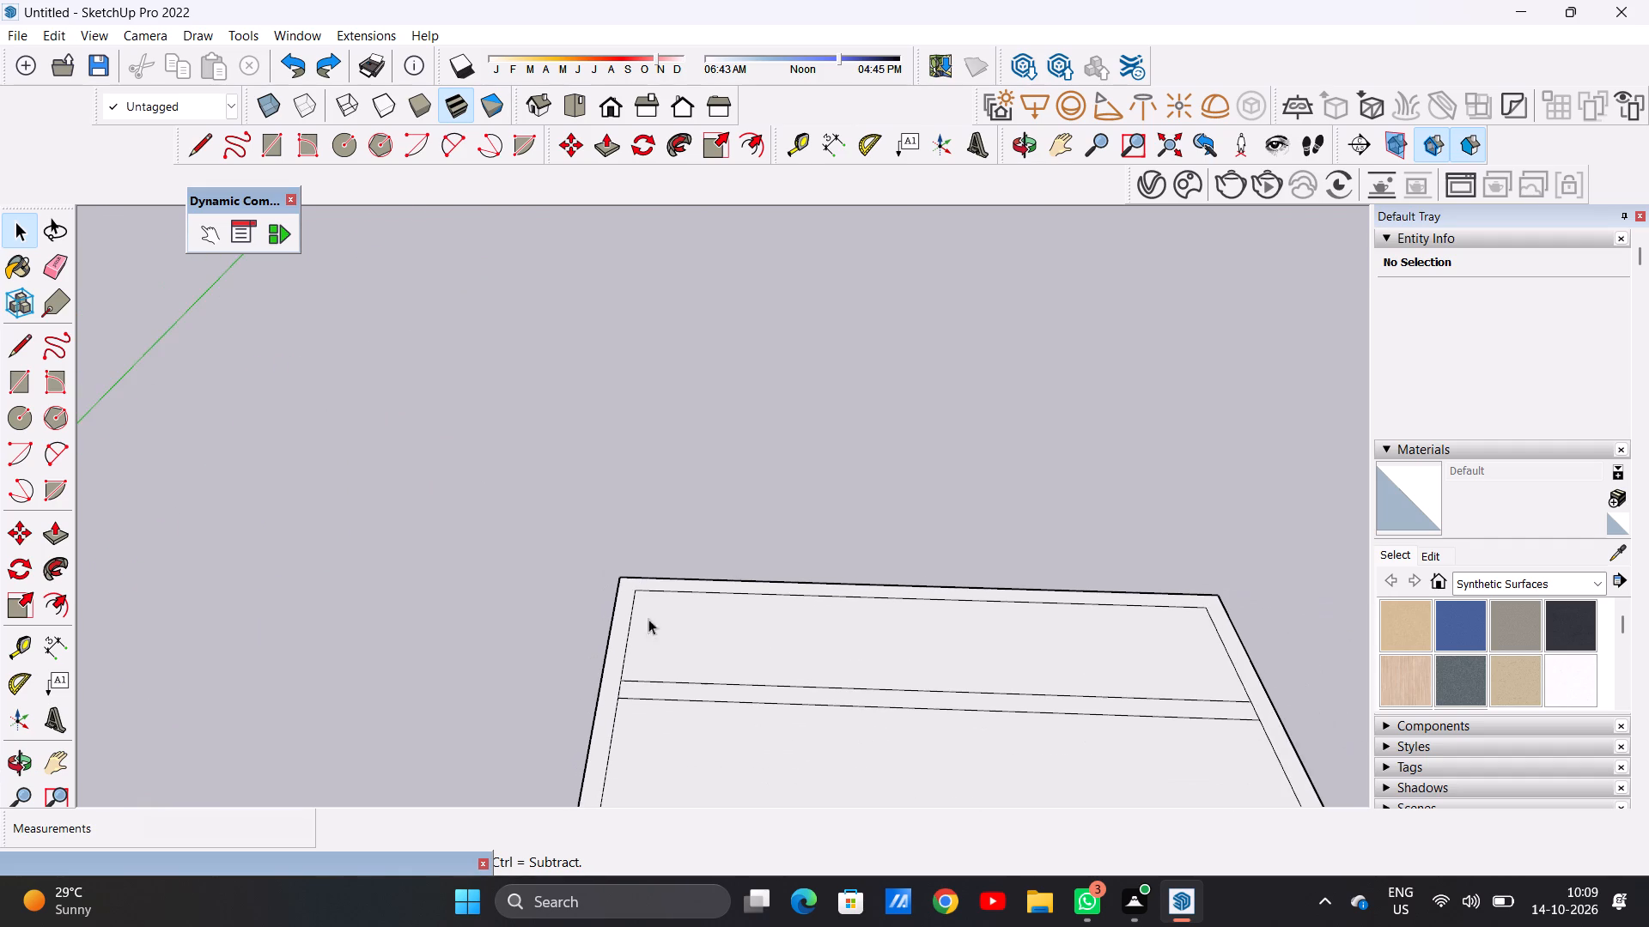
pyautogui.scroll(2, 612, 724)
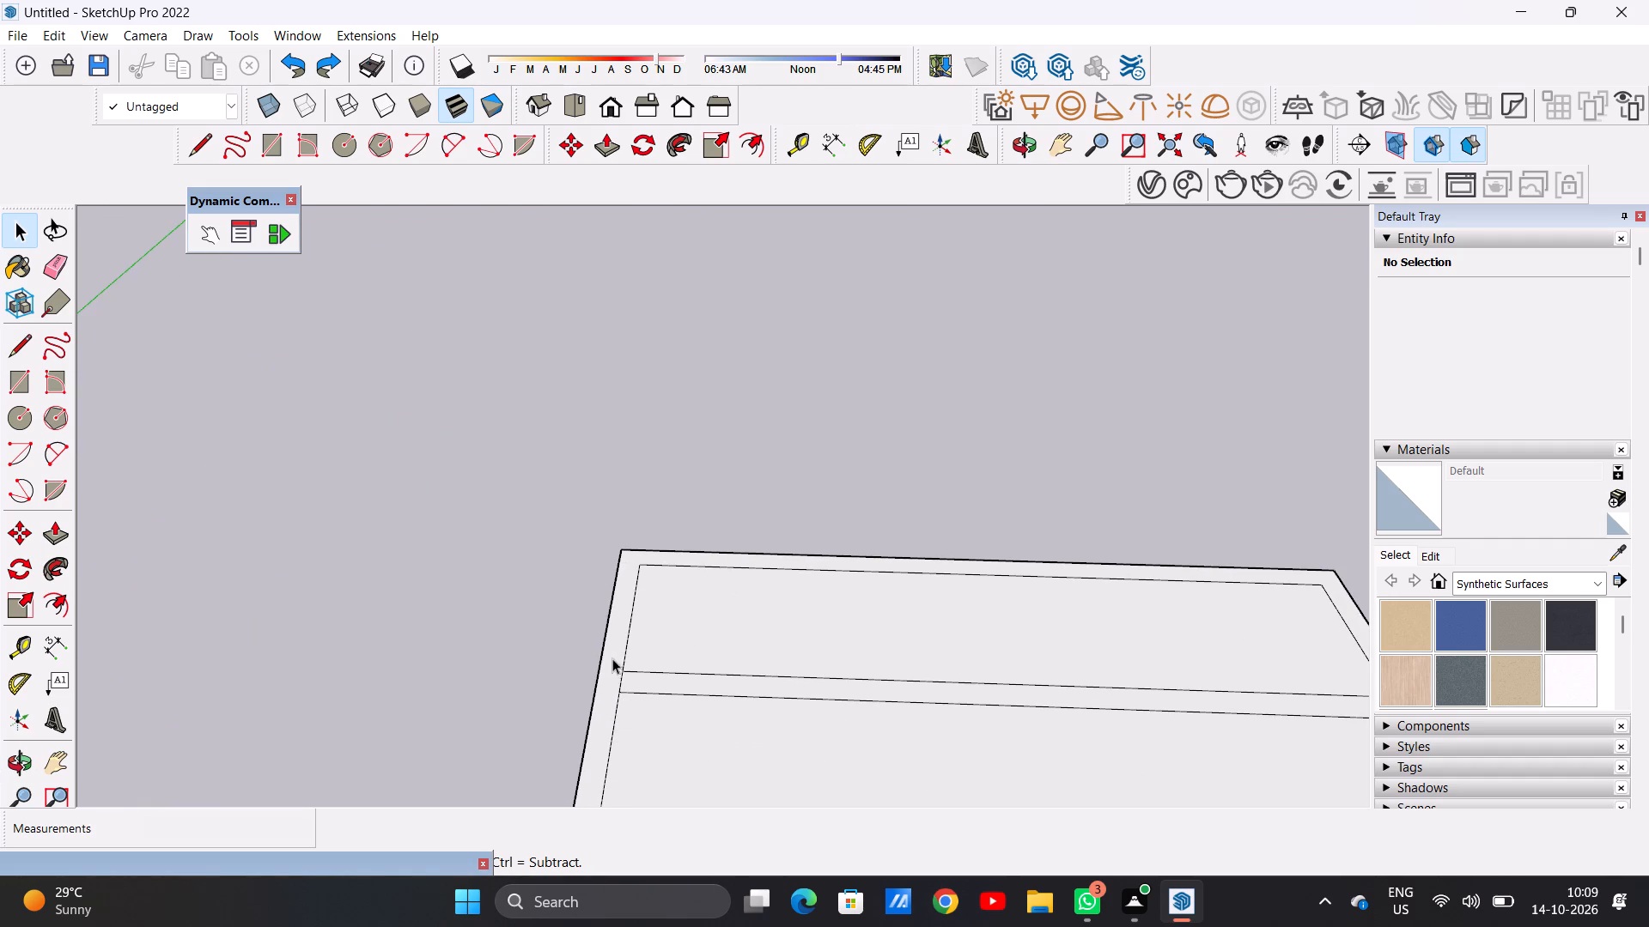
pyautogui.scroll(5, 627, 617)
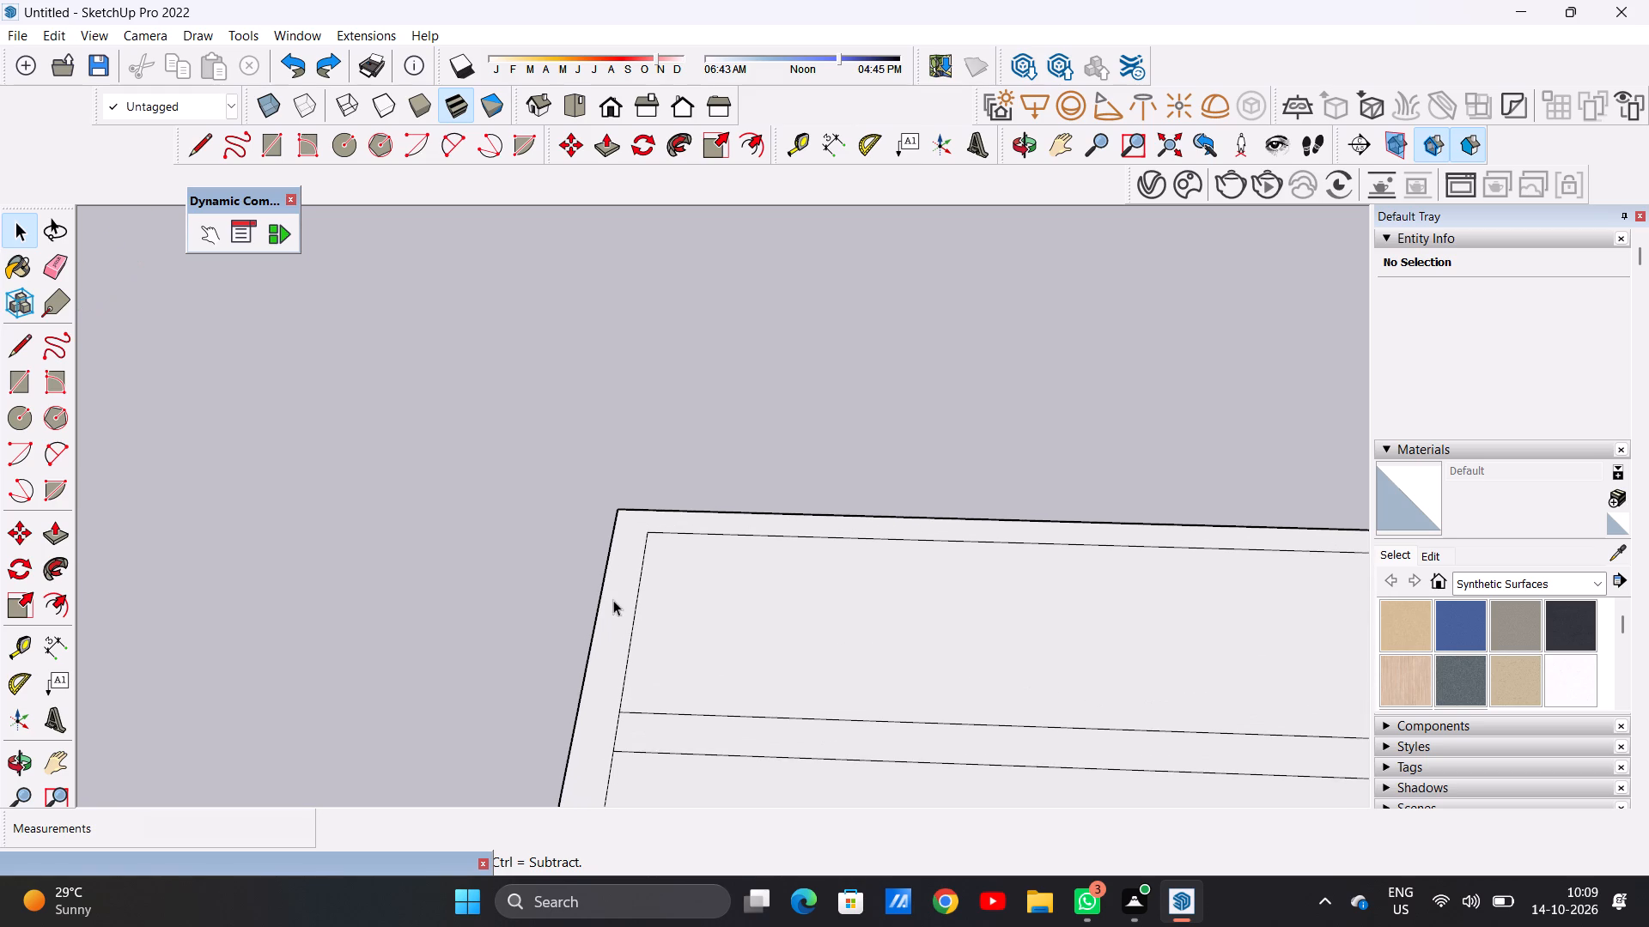
pyautogui.press('p')
pyautogui.scroll(3, 650, 566)
pyautogui.press('space')
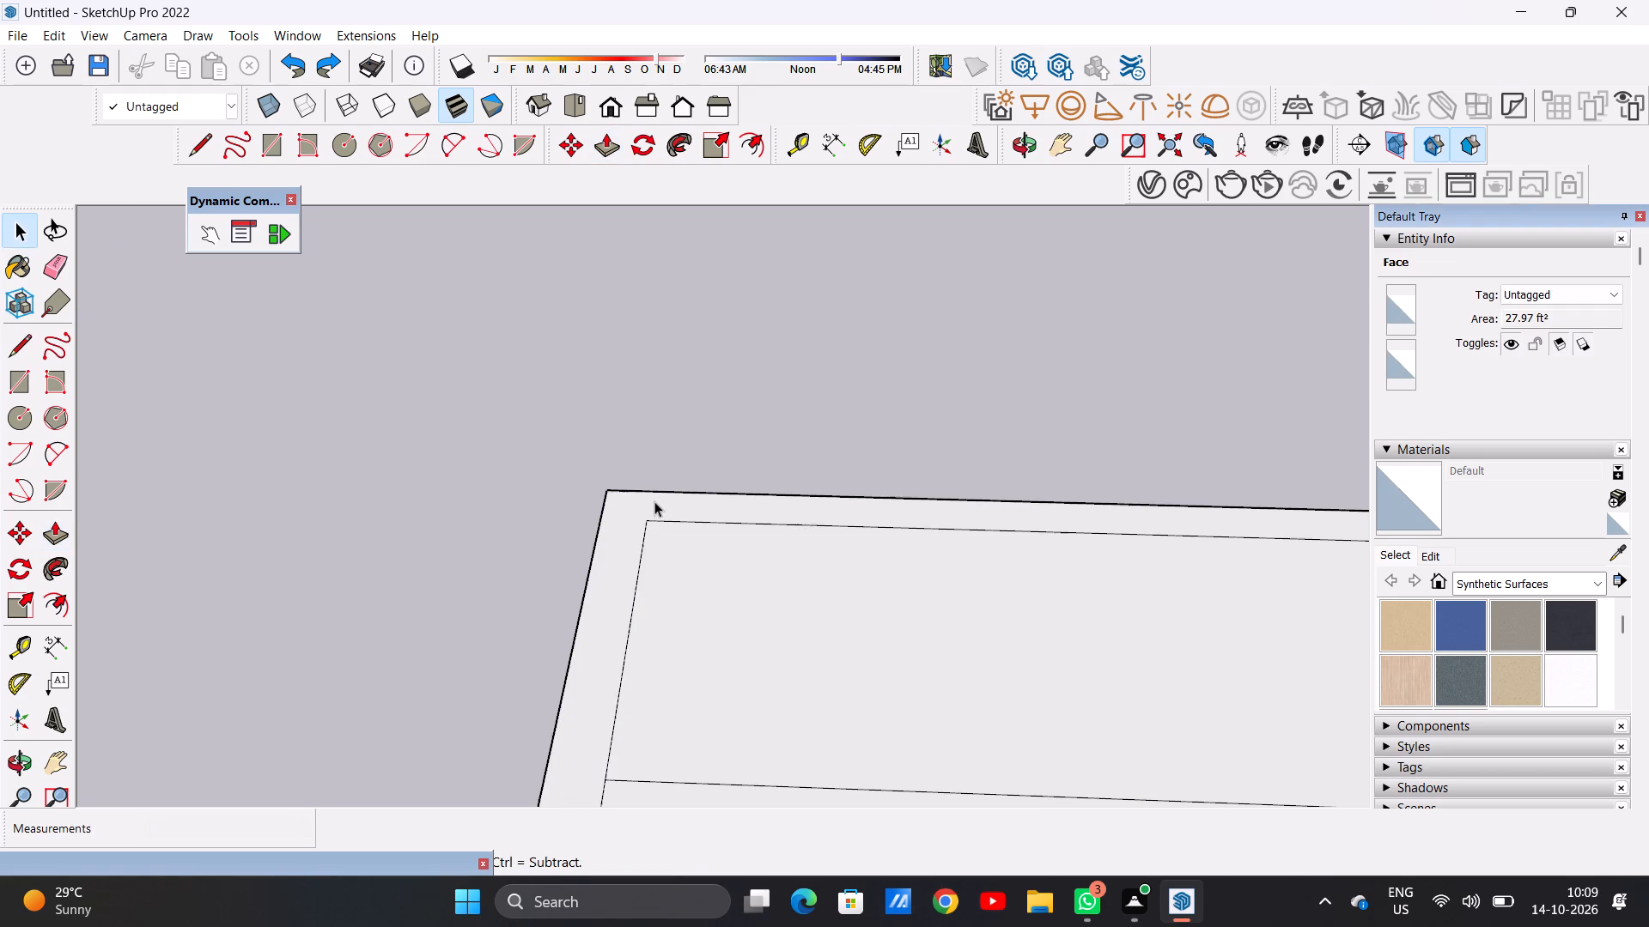
pyautogui.press('l')
pyautogui.click(650, 519)
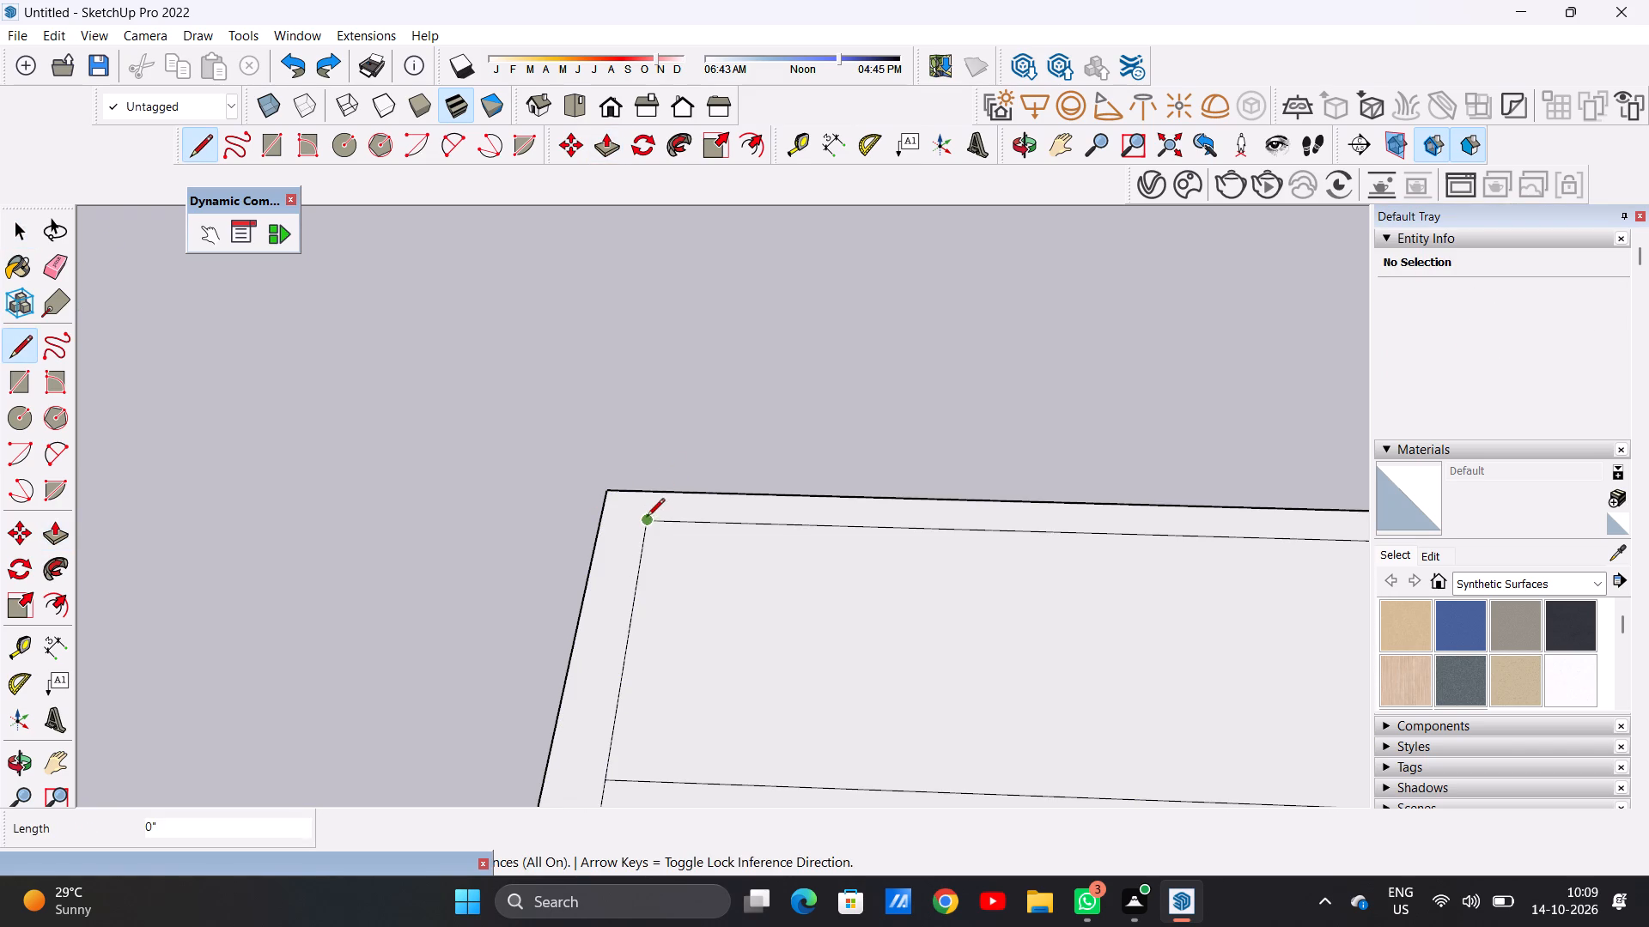
pyautogui.click(602, 523)
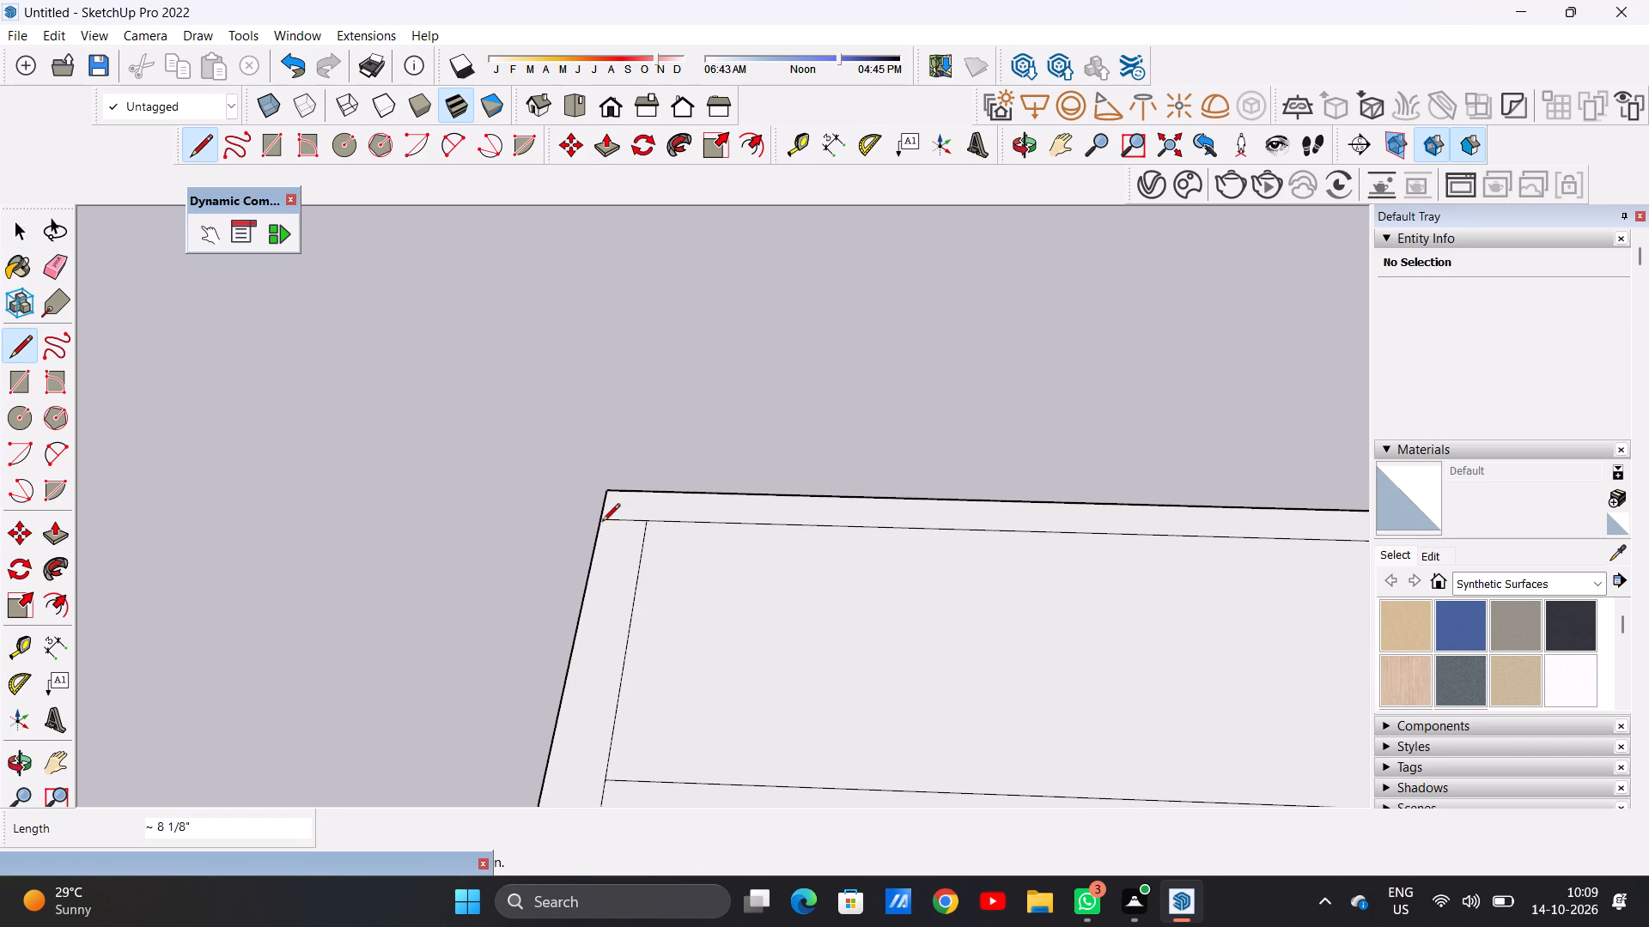
pyautogui.press('space')
# Push/Pull the L-shaped border strip along the slab's back and right sides up 10'.
pyautogui.scroll(-20, 598, 563)
pyautogui.scroll(-3, 598, 563)
pyautogui.scroll(3, 911, 556)
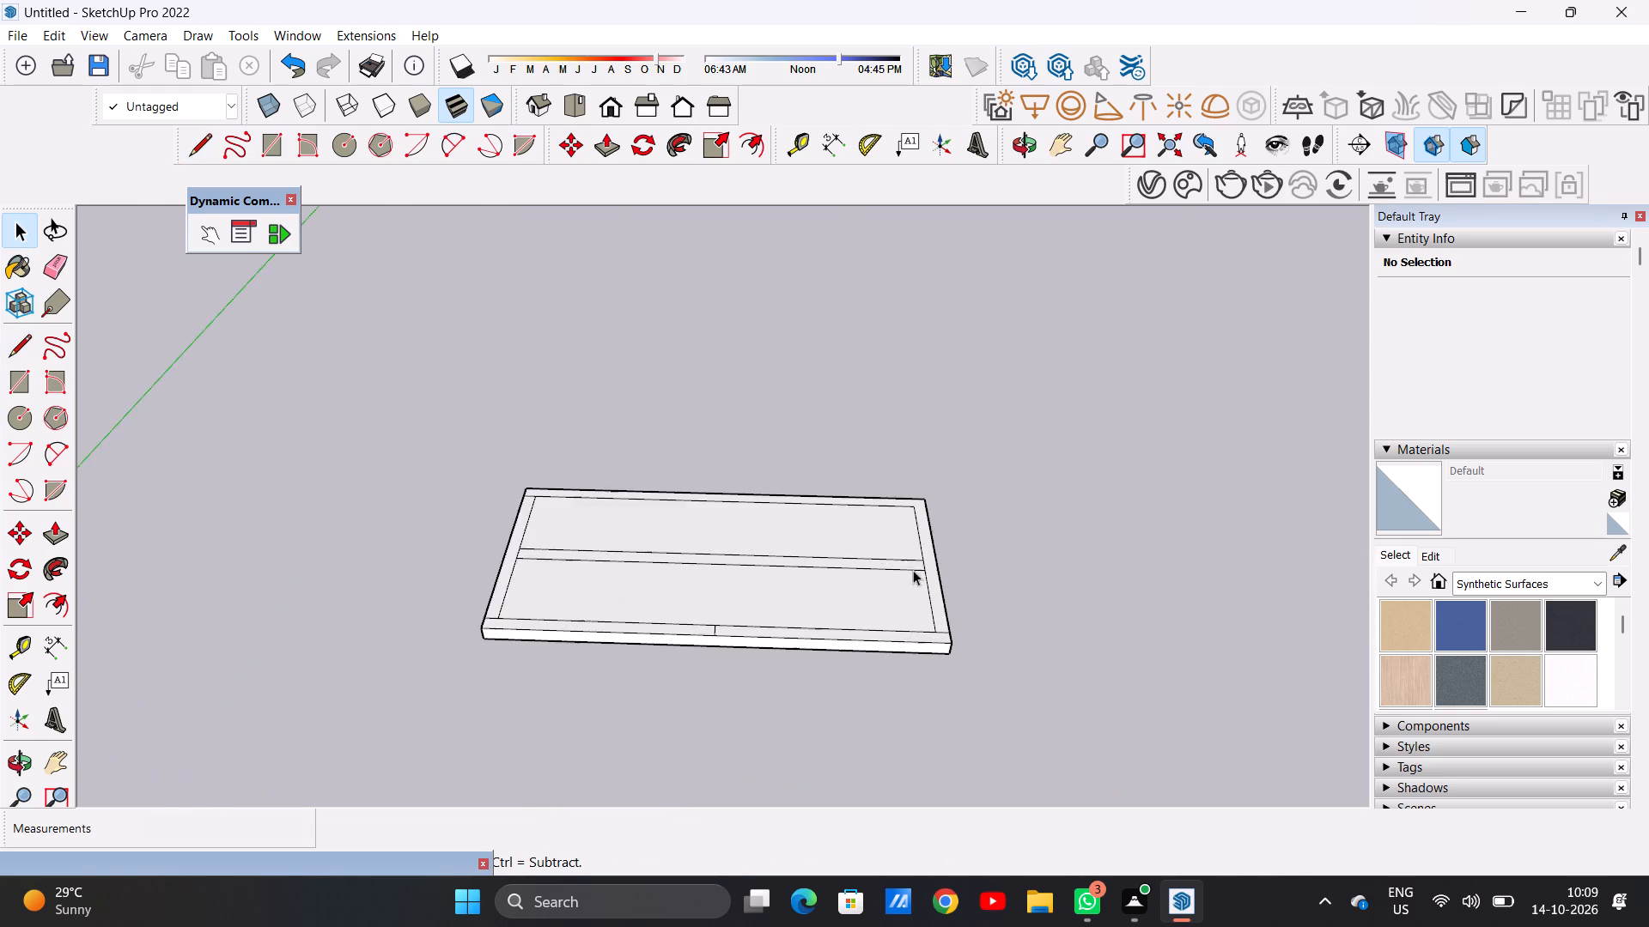
pyautogui.scroll(5, 913, 570)
pyautogui.press('p')
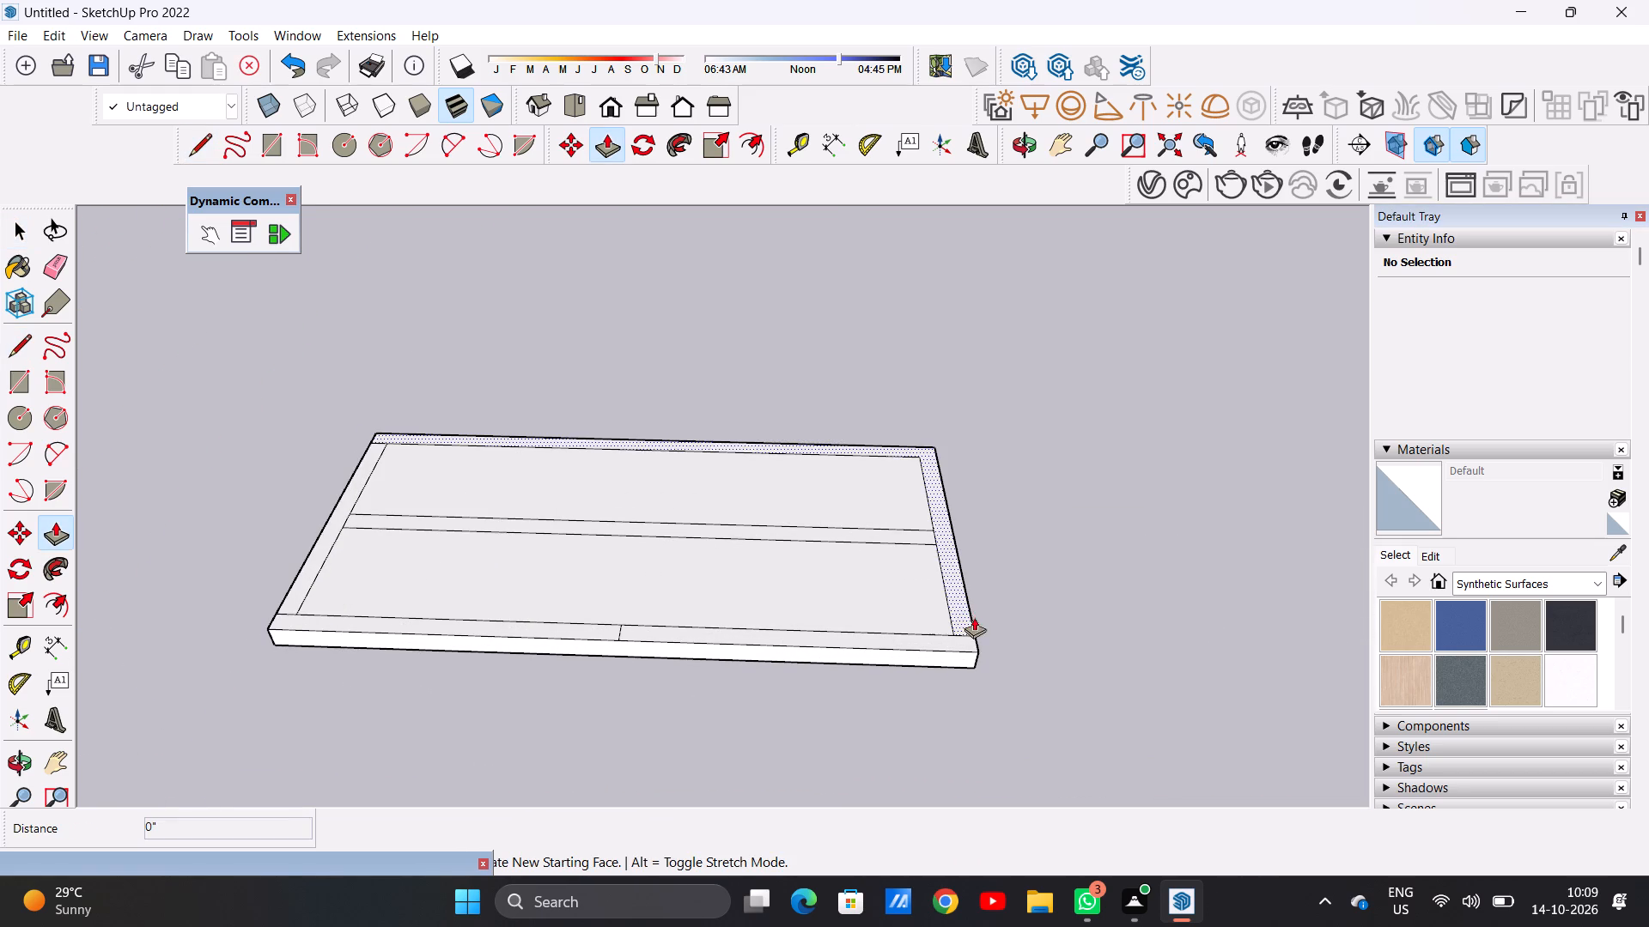
pyautogui.scroll(4, 964, 613)
pyautogui.click(962, 605)
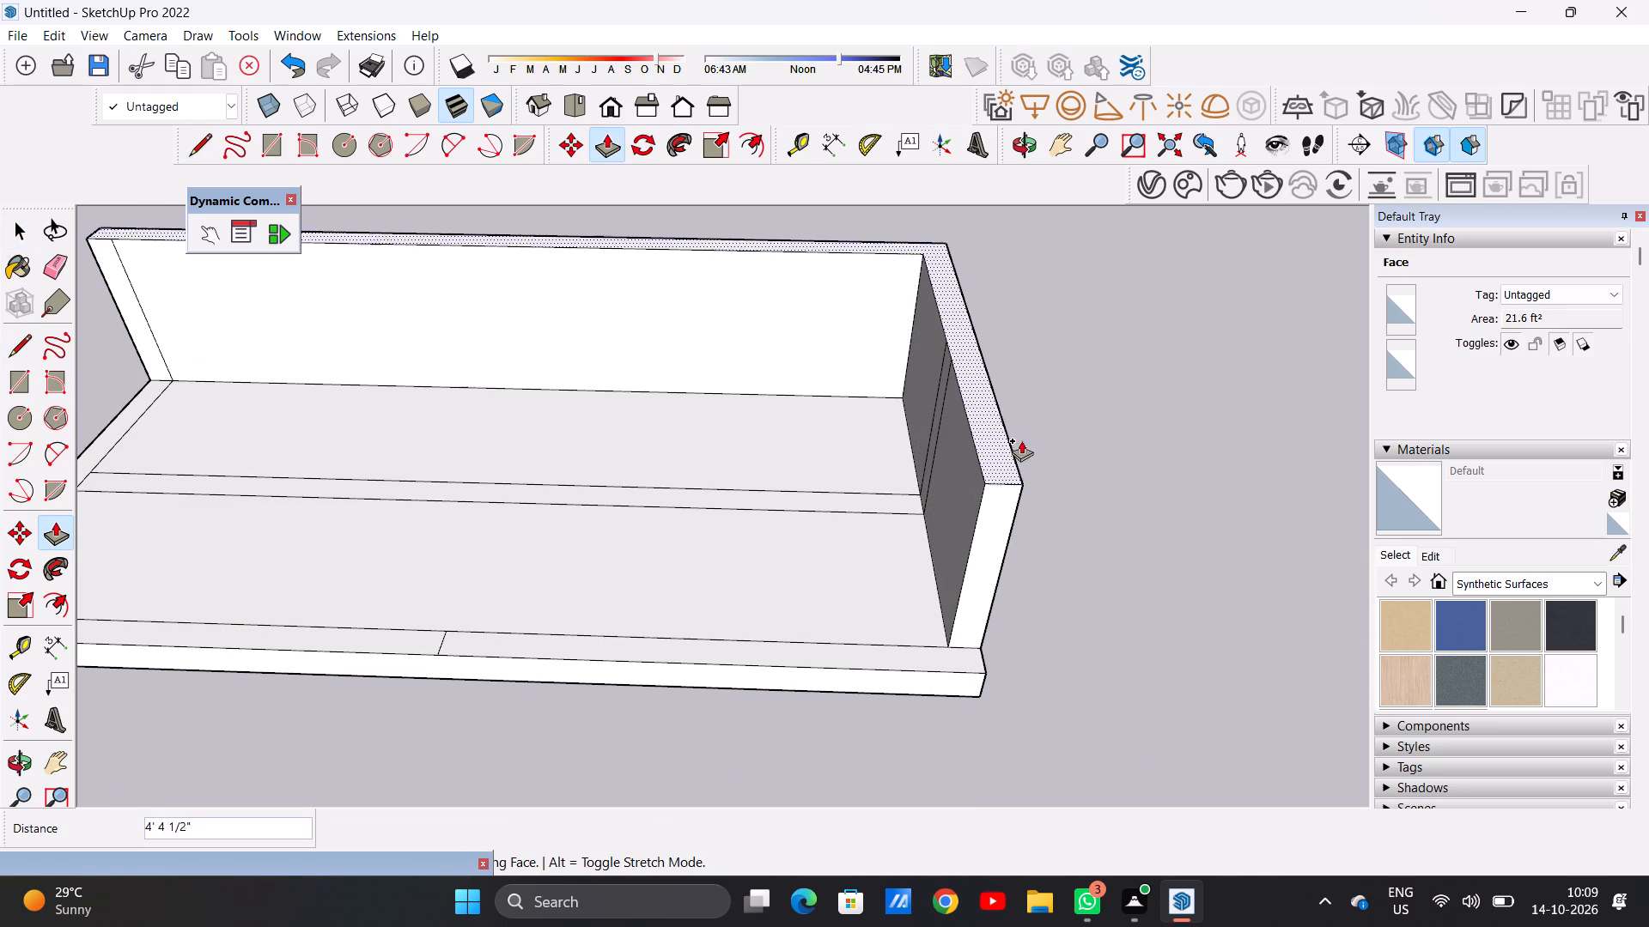
pyautogui.write("10'")
pyautogui.press('Return')
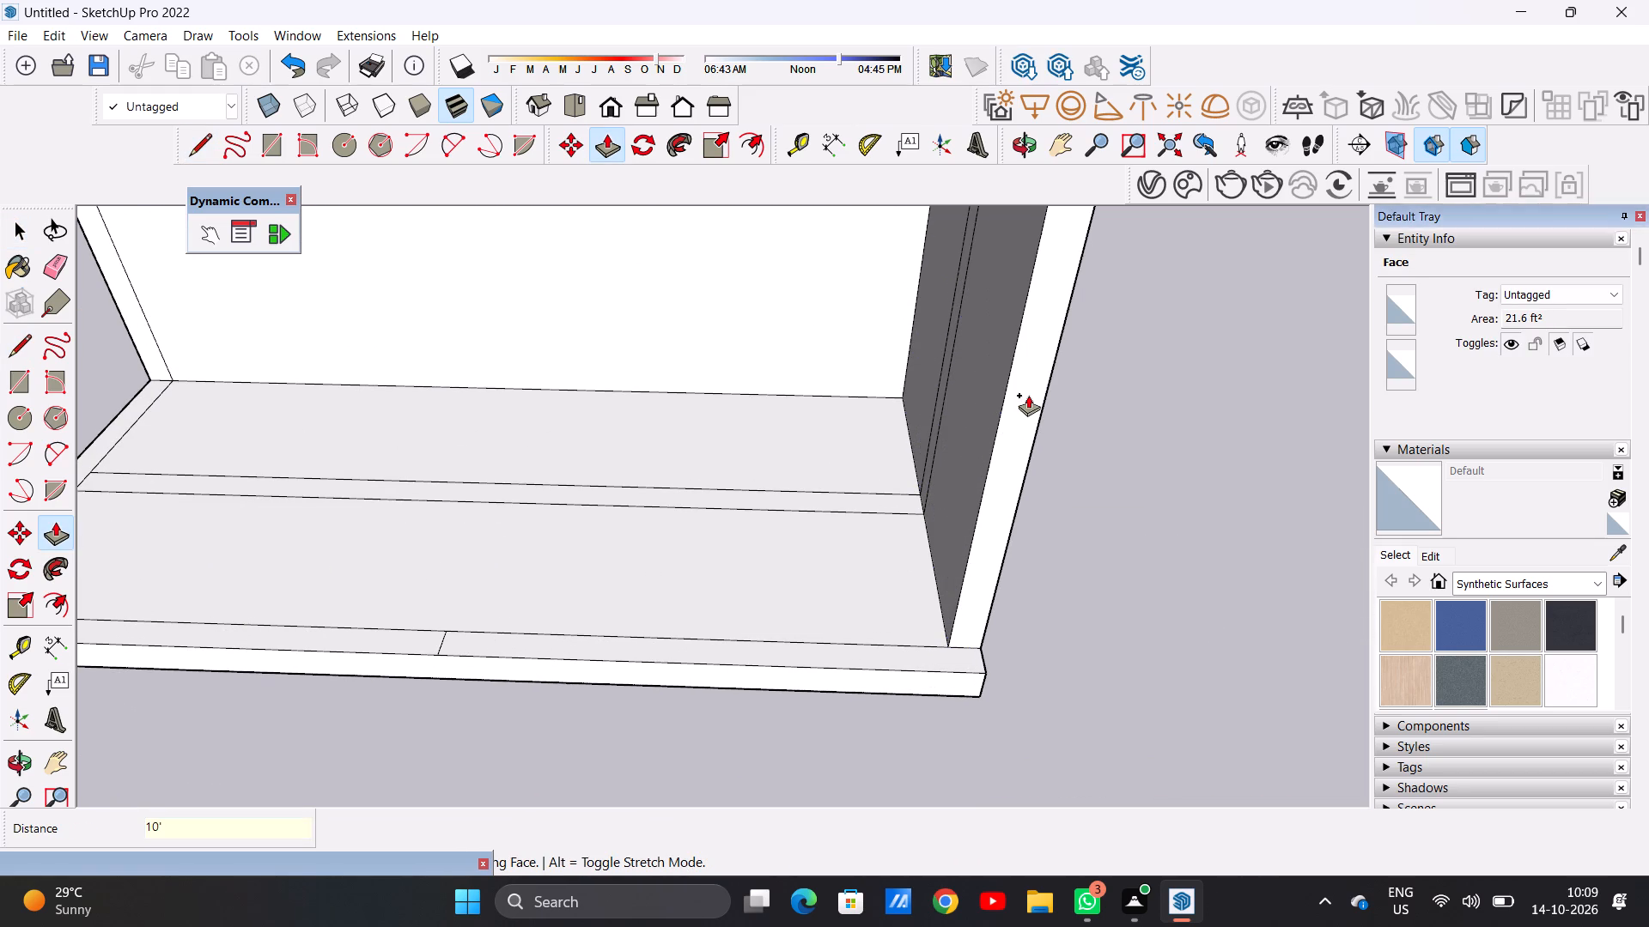
pyautogui.press('space')
# Push/Pull the long central partition strip up 10', level with the top of the side wall.
pyautogui.scroll(-10, 843, 585)
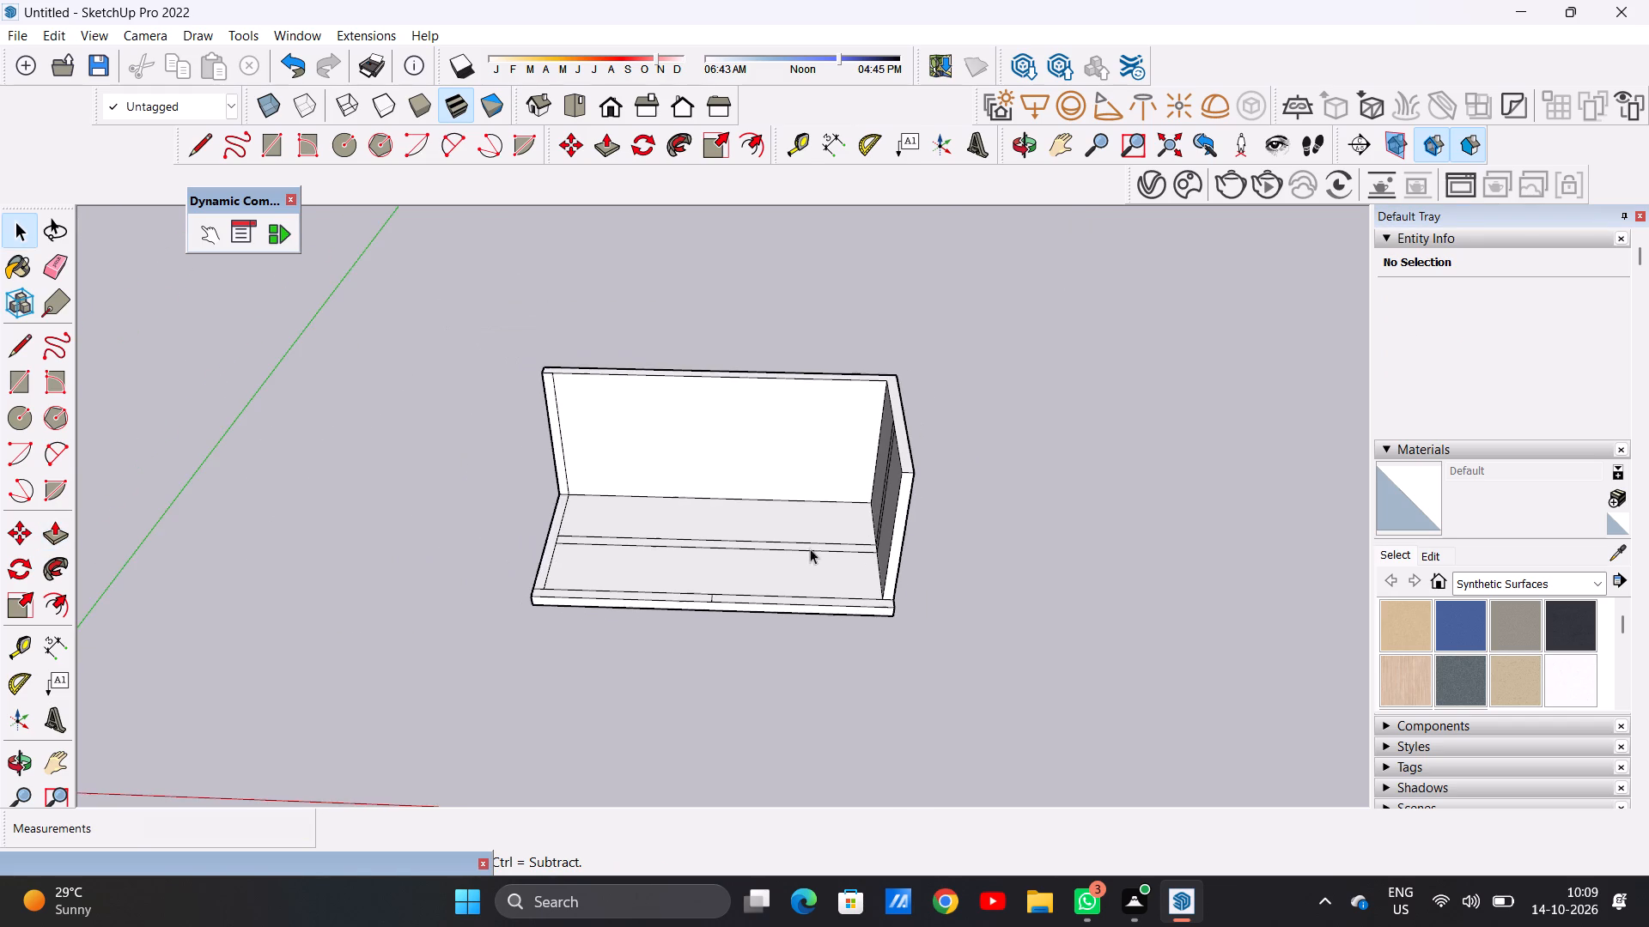
pyautogui.scroll(-1, 810, 548)
pyautogui.moveTo(710, 557); pyautogui.dragTo(739, 583, button='middle')
pyautogui.scroll(1, 843, 534)
pyautogui.scroll(-1, 843, 534)
pyautogui.scroll(1, 846, 535)
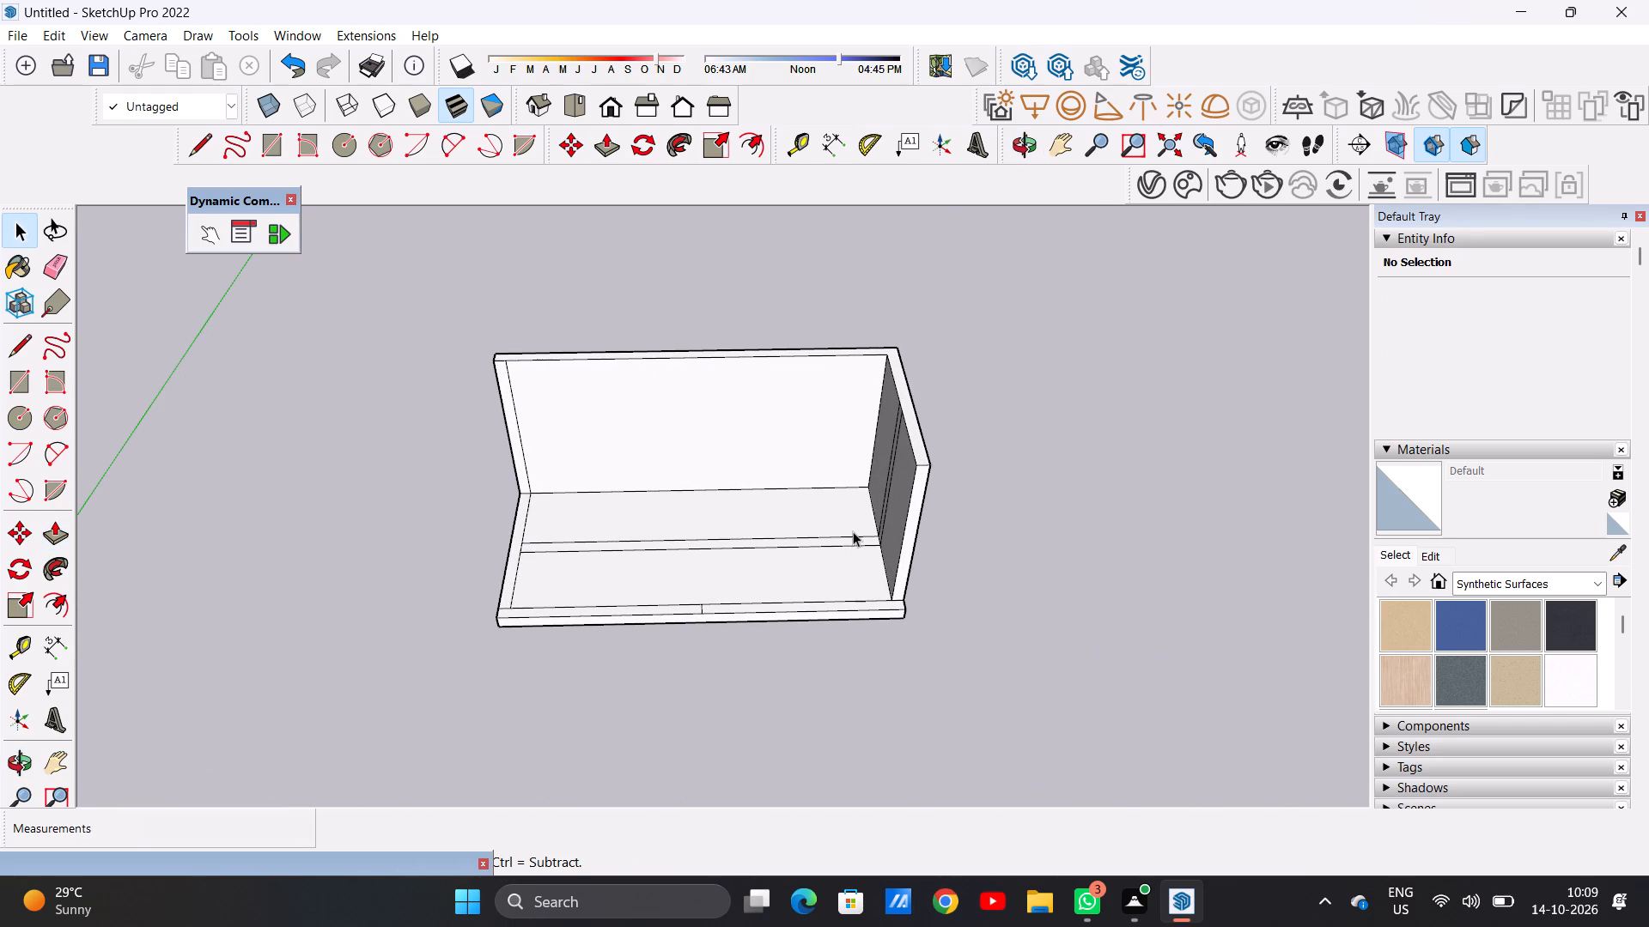
pyautogui.press('p')
pyautogui.scroll(13, 863, 534)
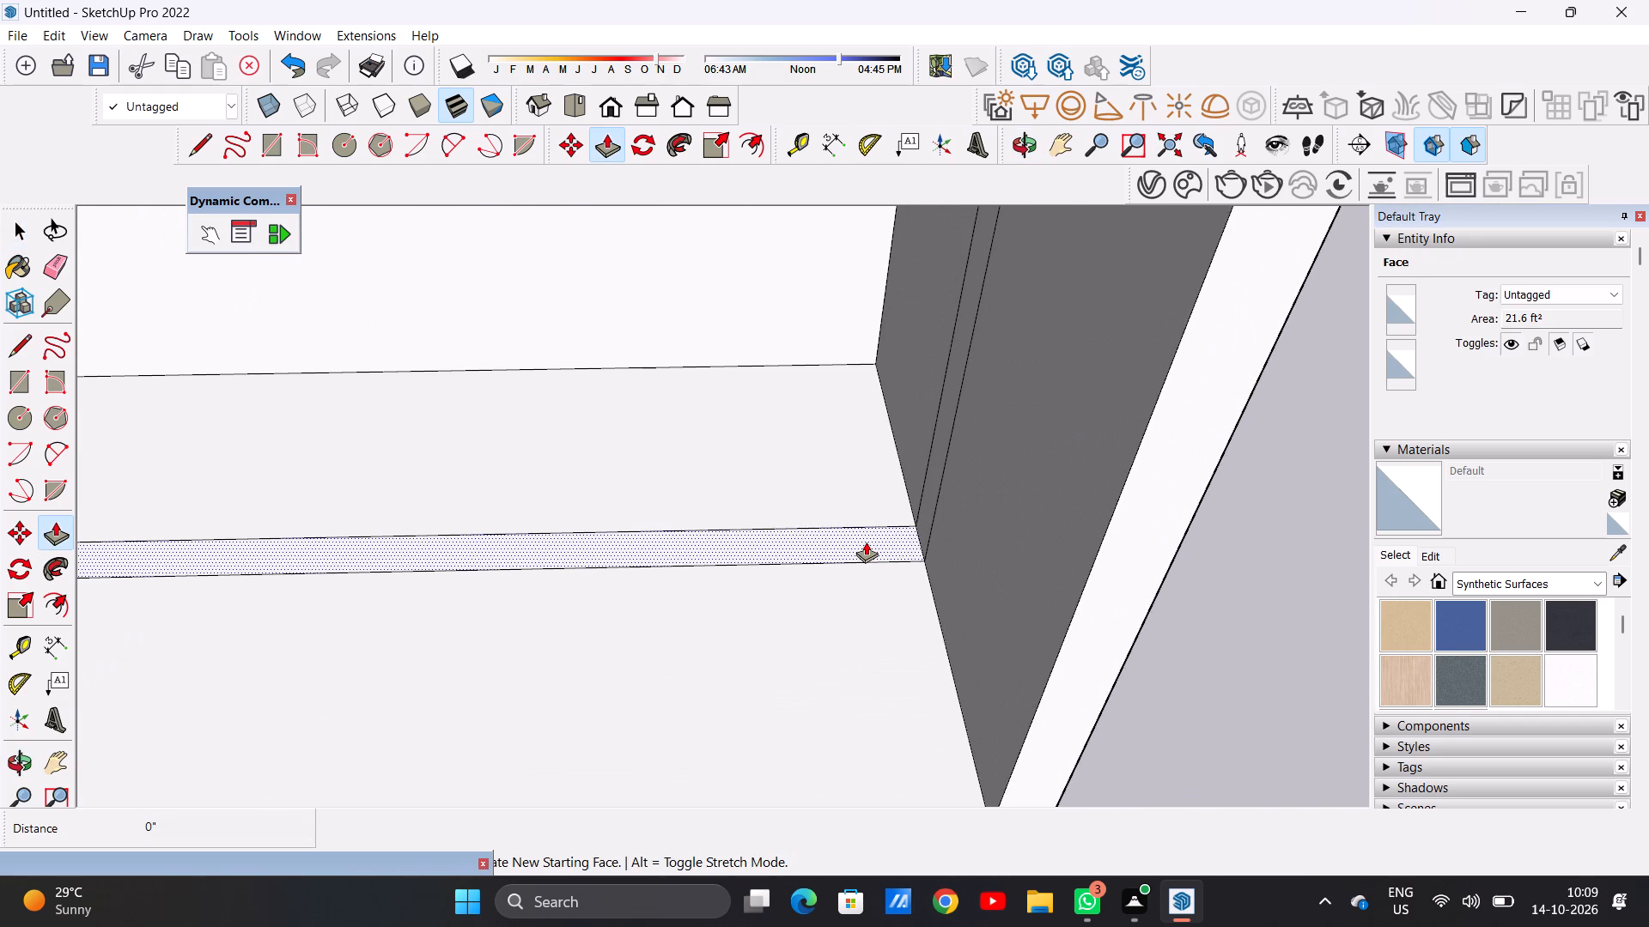
pyautogui.click(866, 542)
pyautogui.scroll(-18, 875, 467)
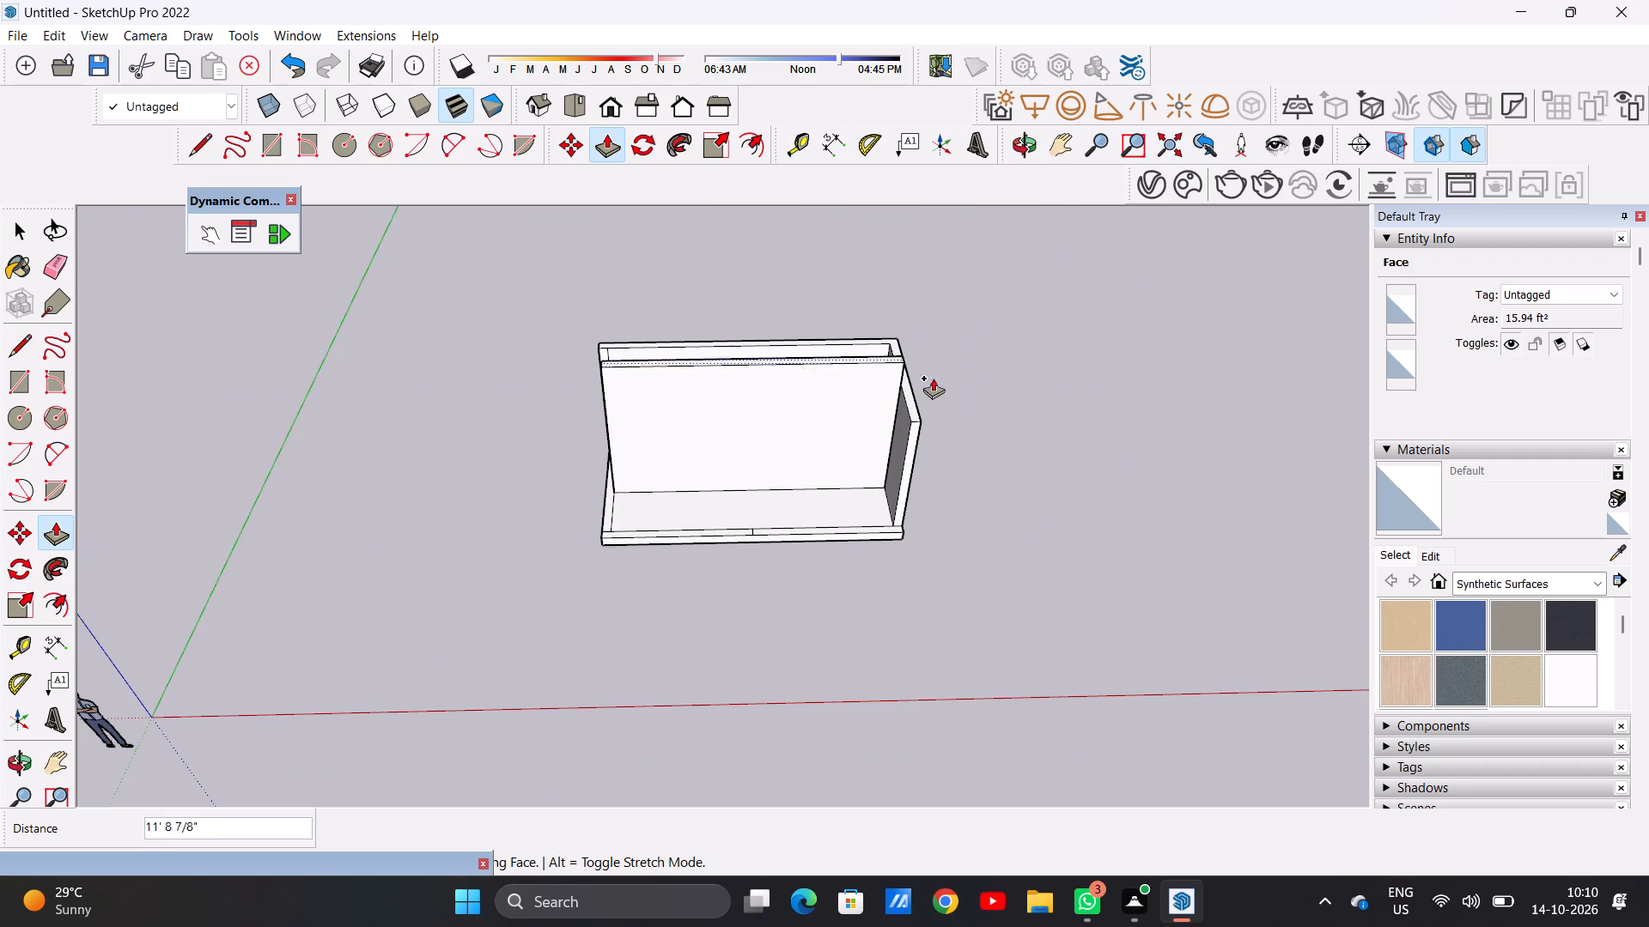
pyautogui.scroll(20, 933, 393)
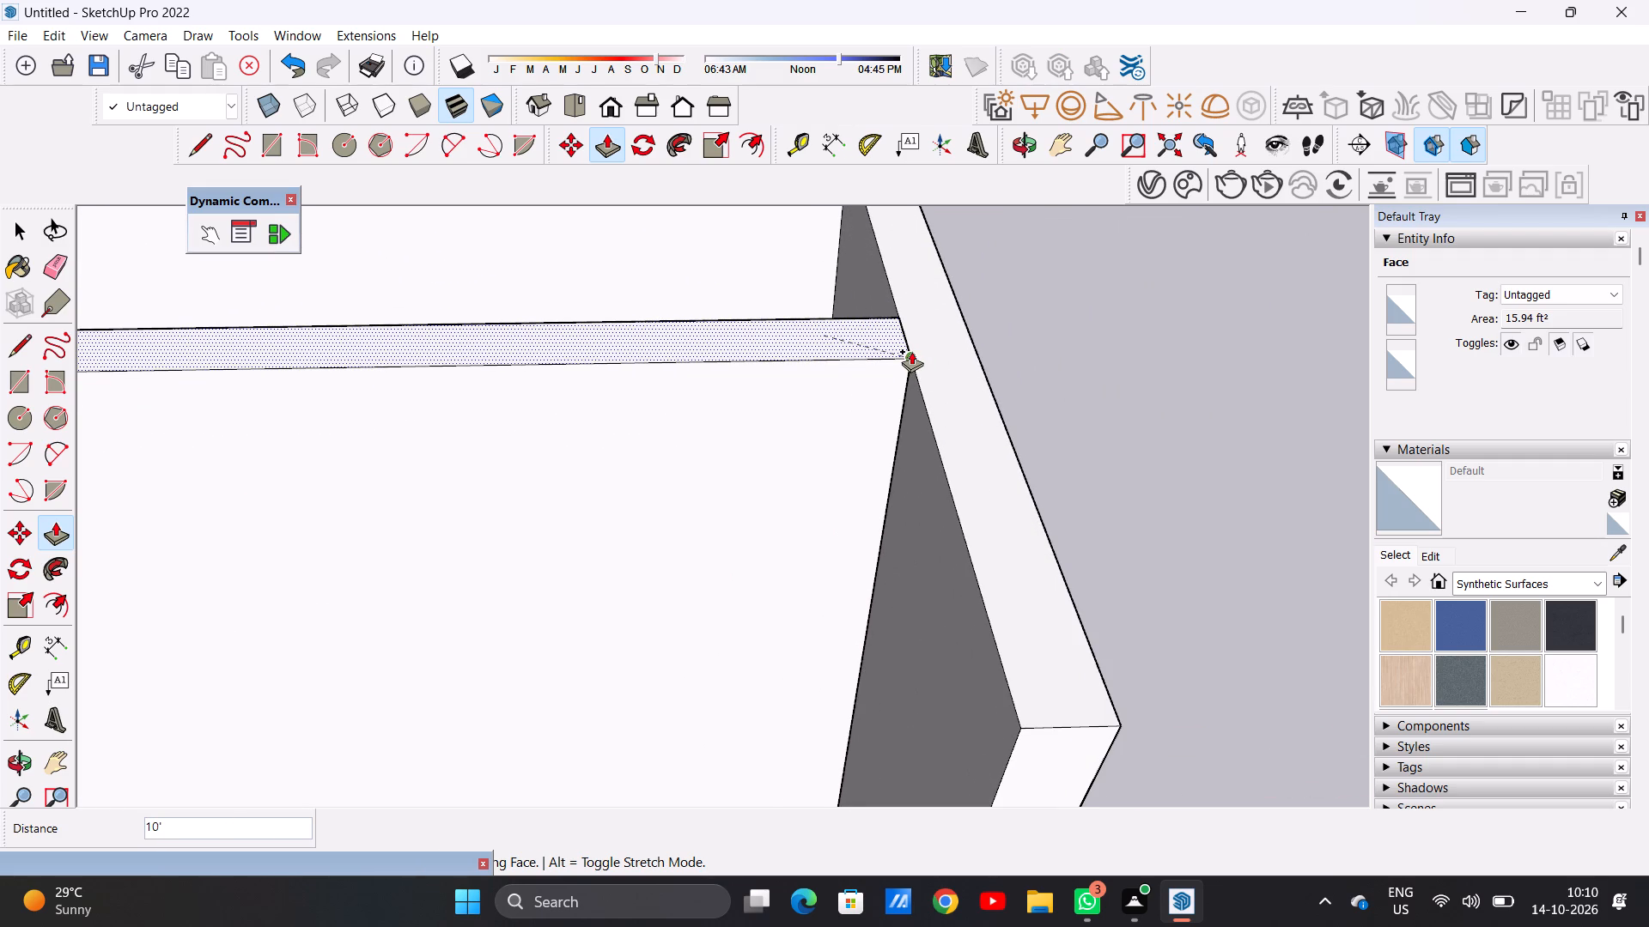
pyautogui.click(911, 351)
pyautogui.press('space')
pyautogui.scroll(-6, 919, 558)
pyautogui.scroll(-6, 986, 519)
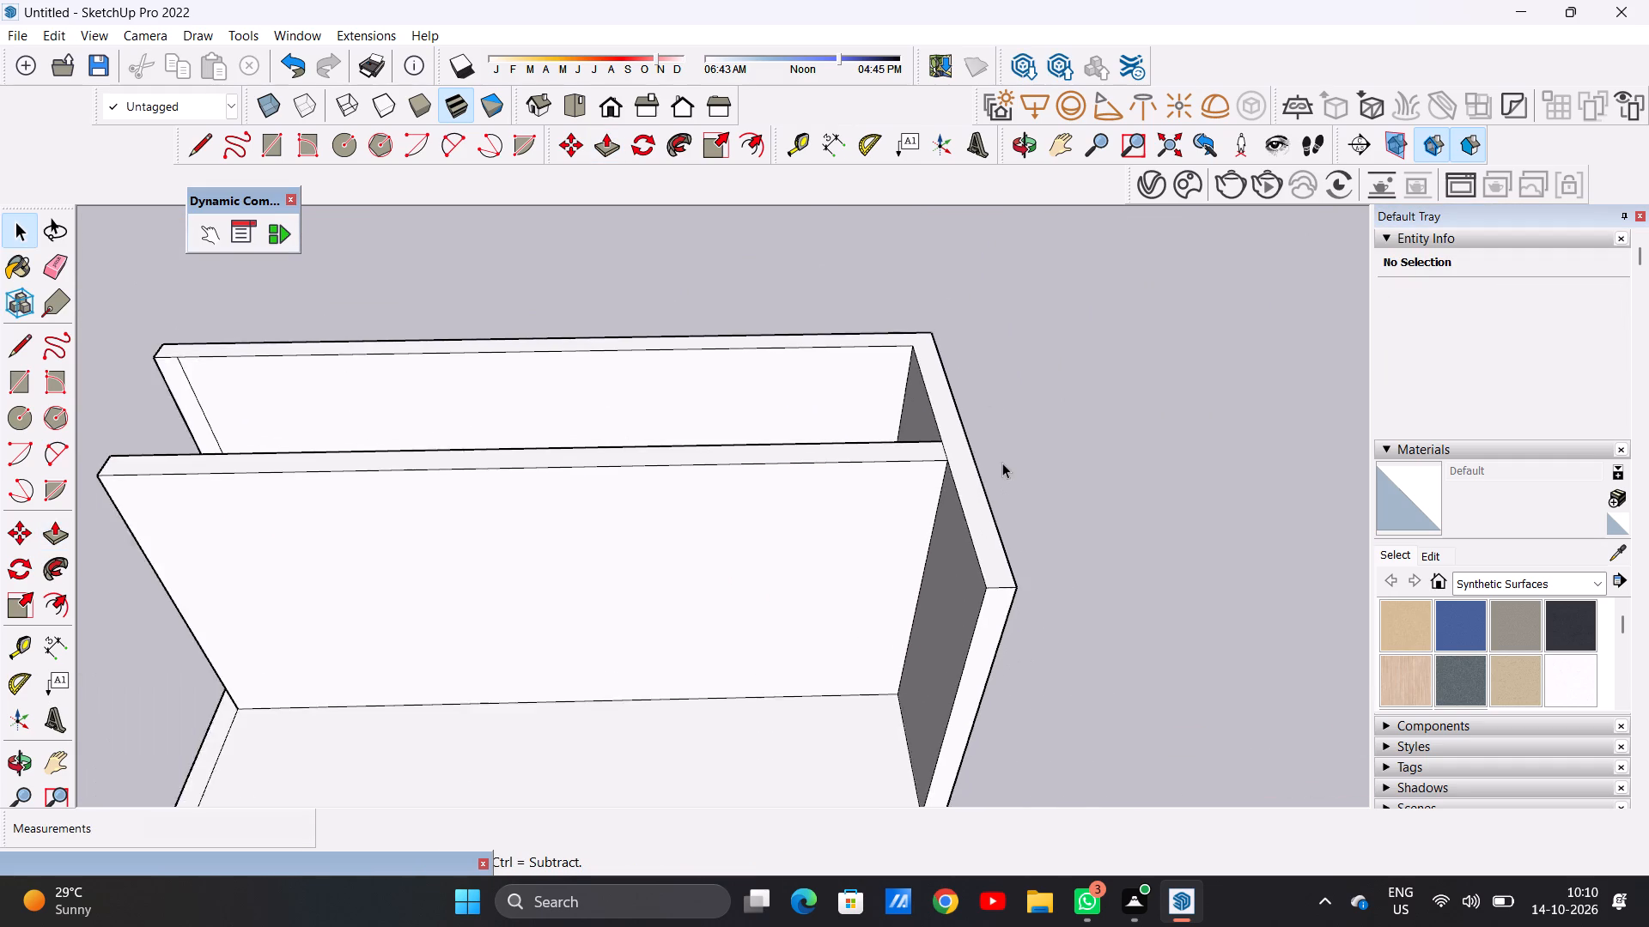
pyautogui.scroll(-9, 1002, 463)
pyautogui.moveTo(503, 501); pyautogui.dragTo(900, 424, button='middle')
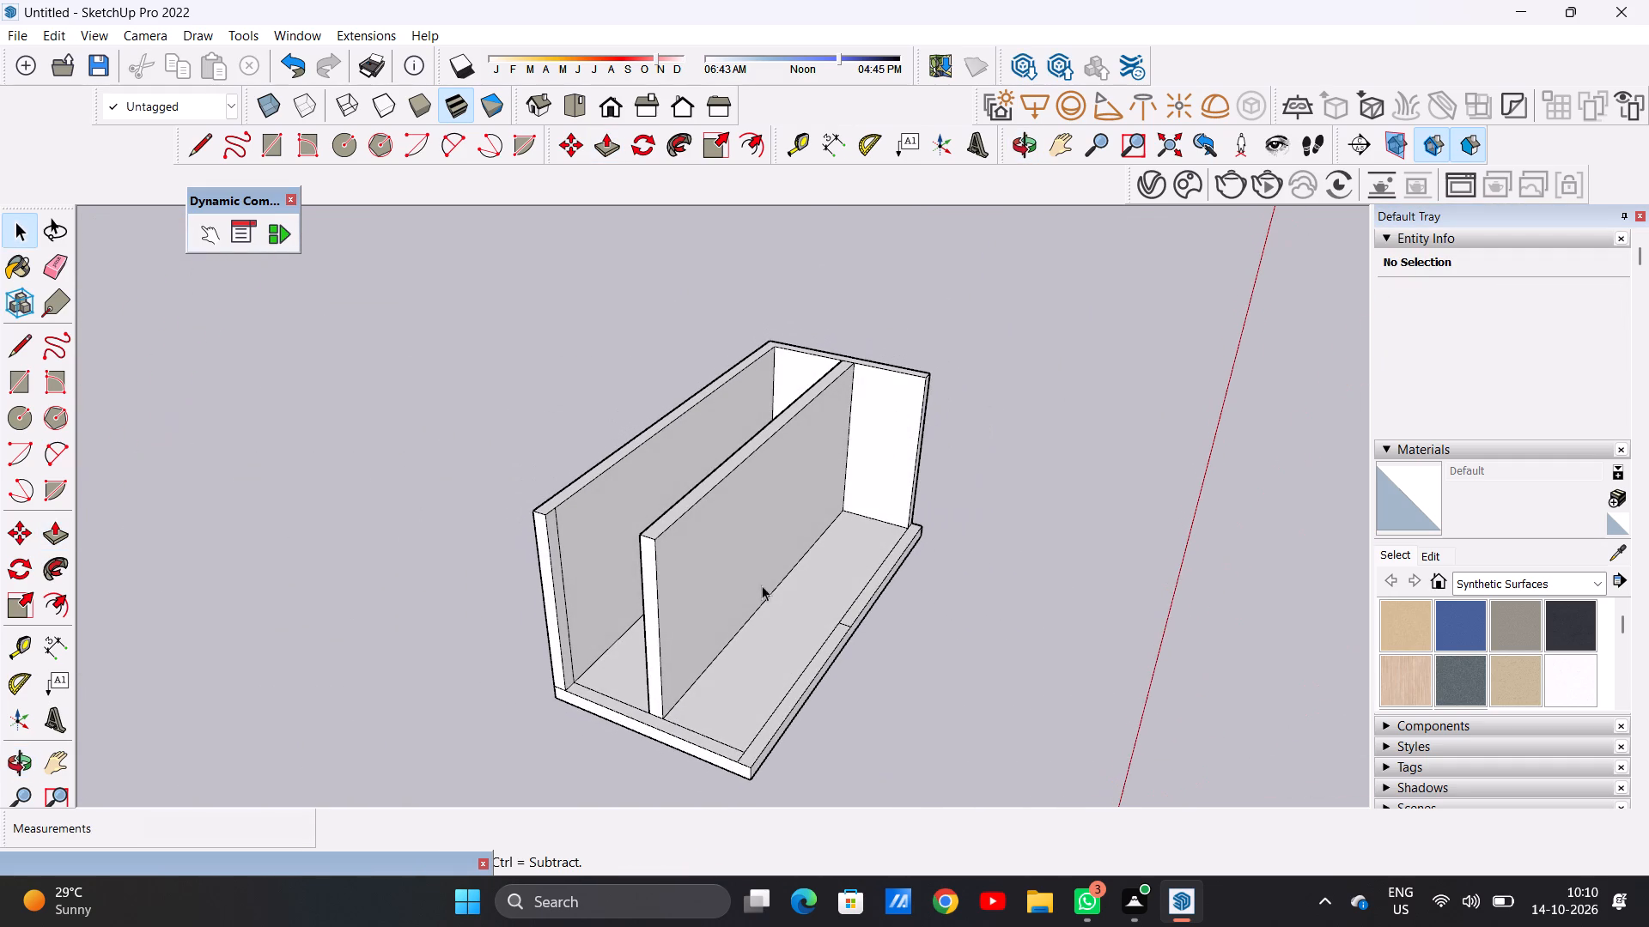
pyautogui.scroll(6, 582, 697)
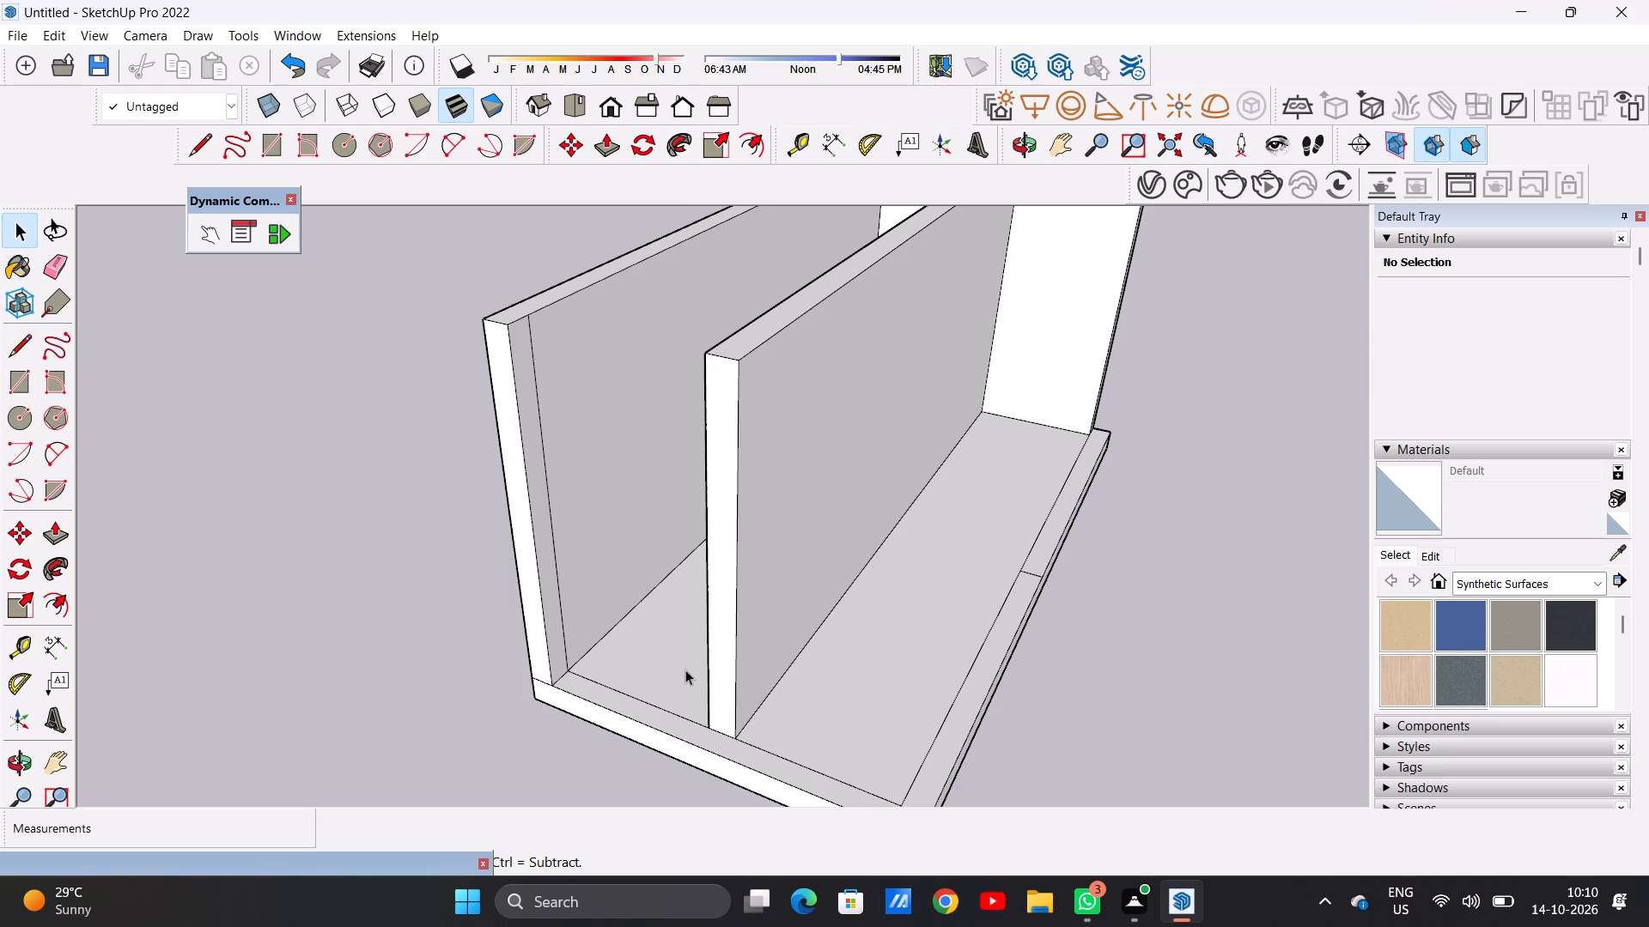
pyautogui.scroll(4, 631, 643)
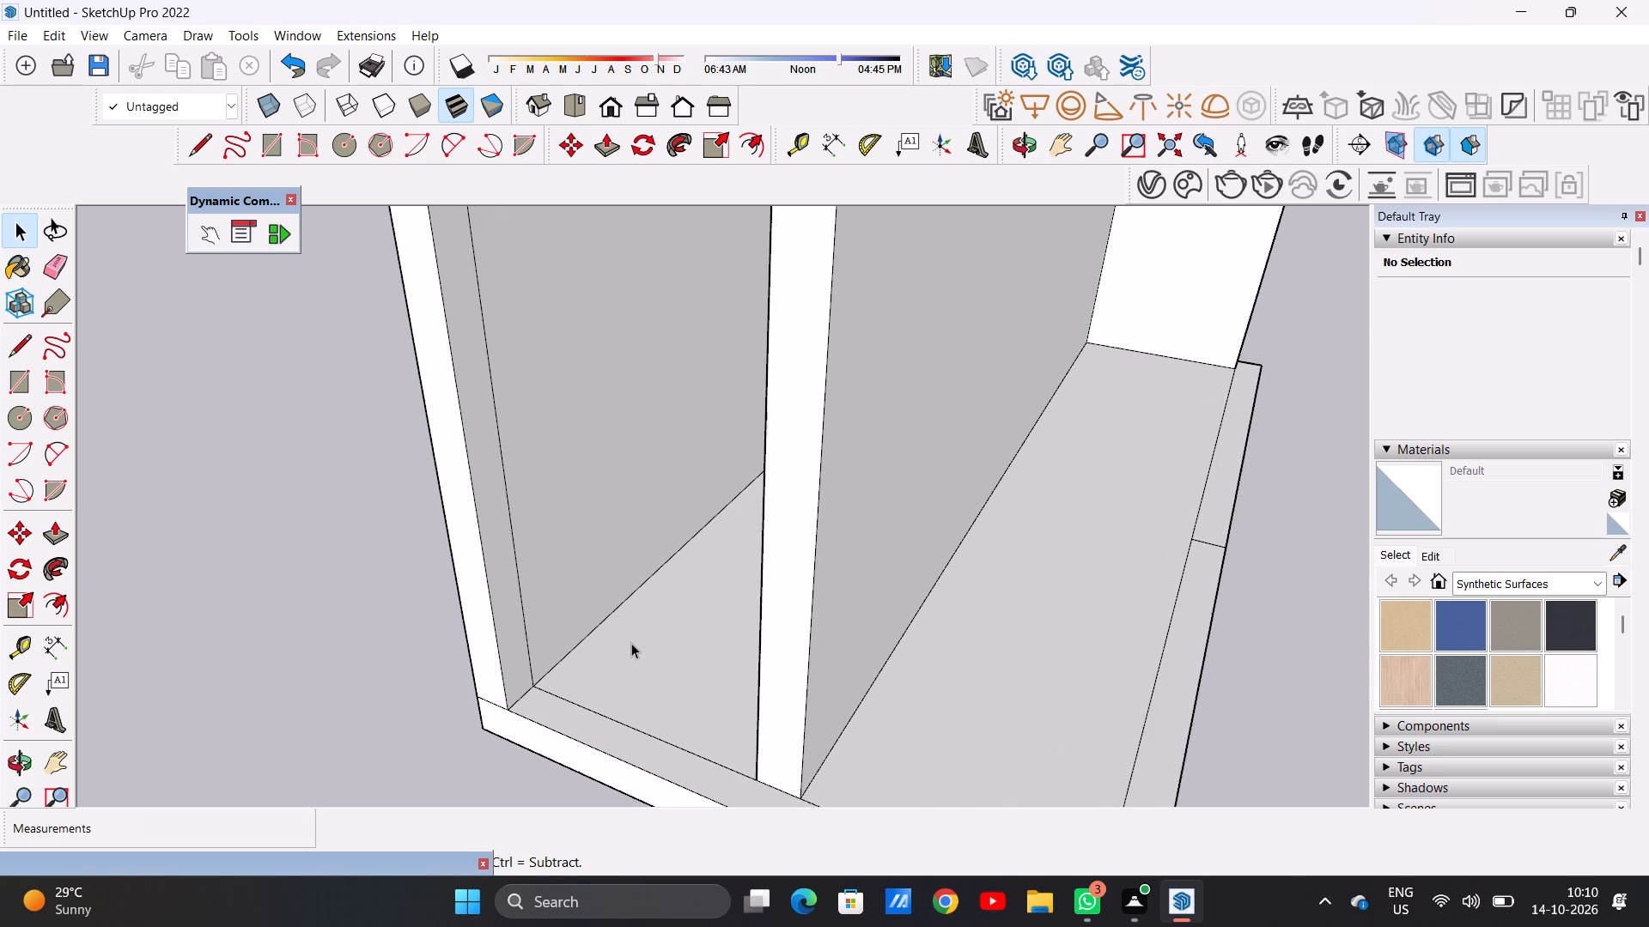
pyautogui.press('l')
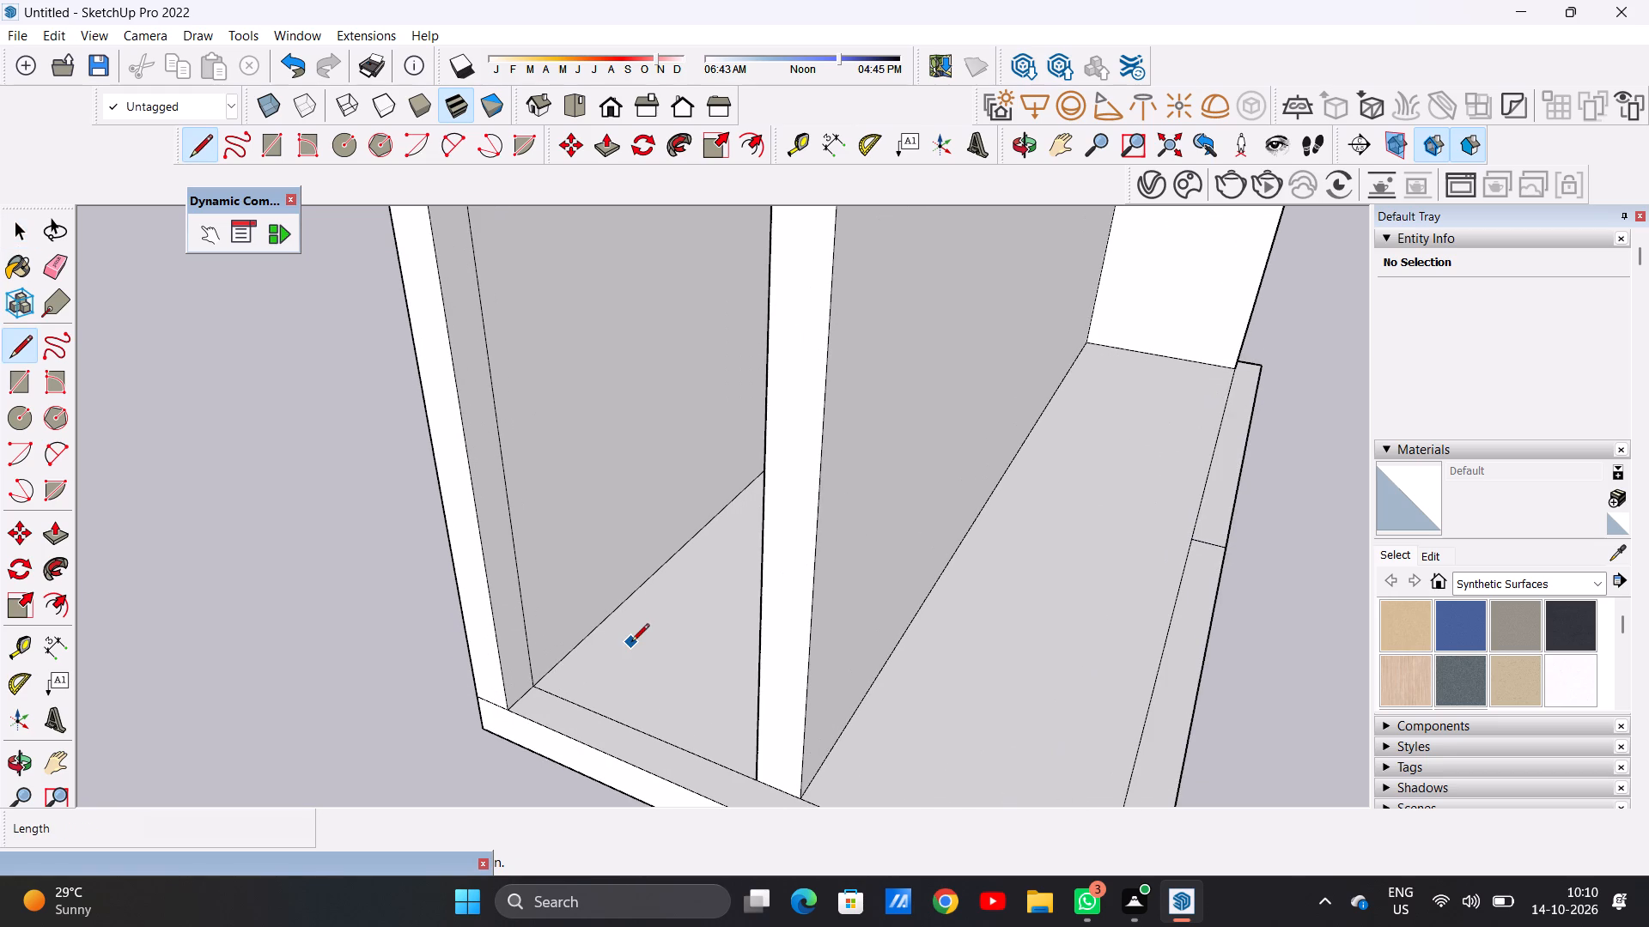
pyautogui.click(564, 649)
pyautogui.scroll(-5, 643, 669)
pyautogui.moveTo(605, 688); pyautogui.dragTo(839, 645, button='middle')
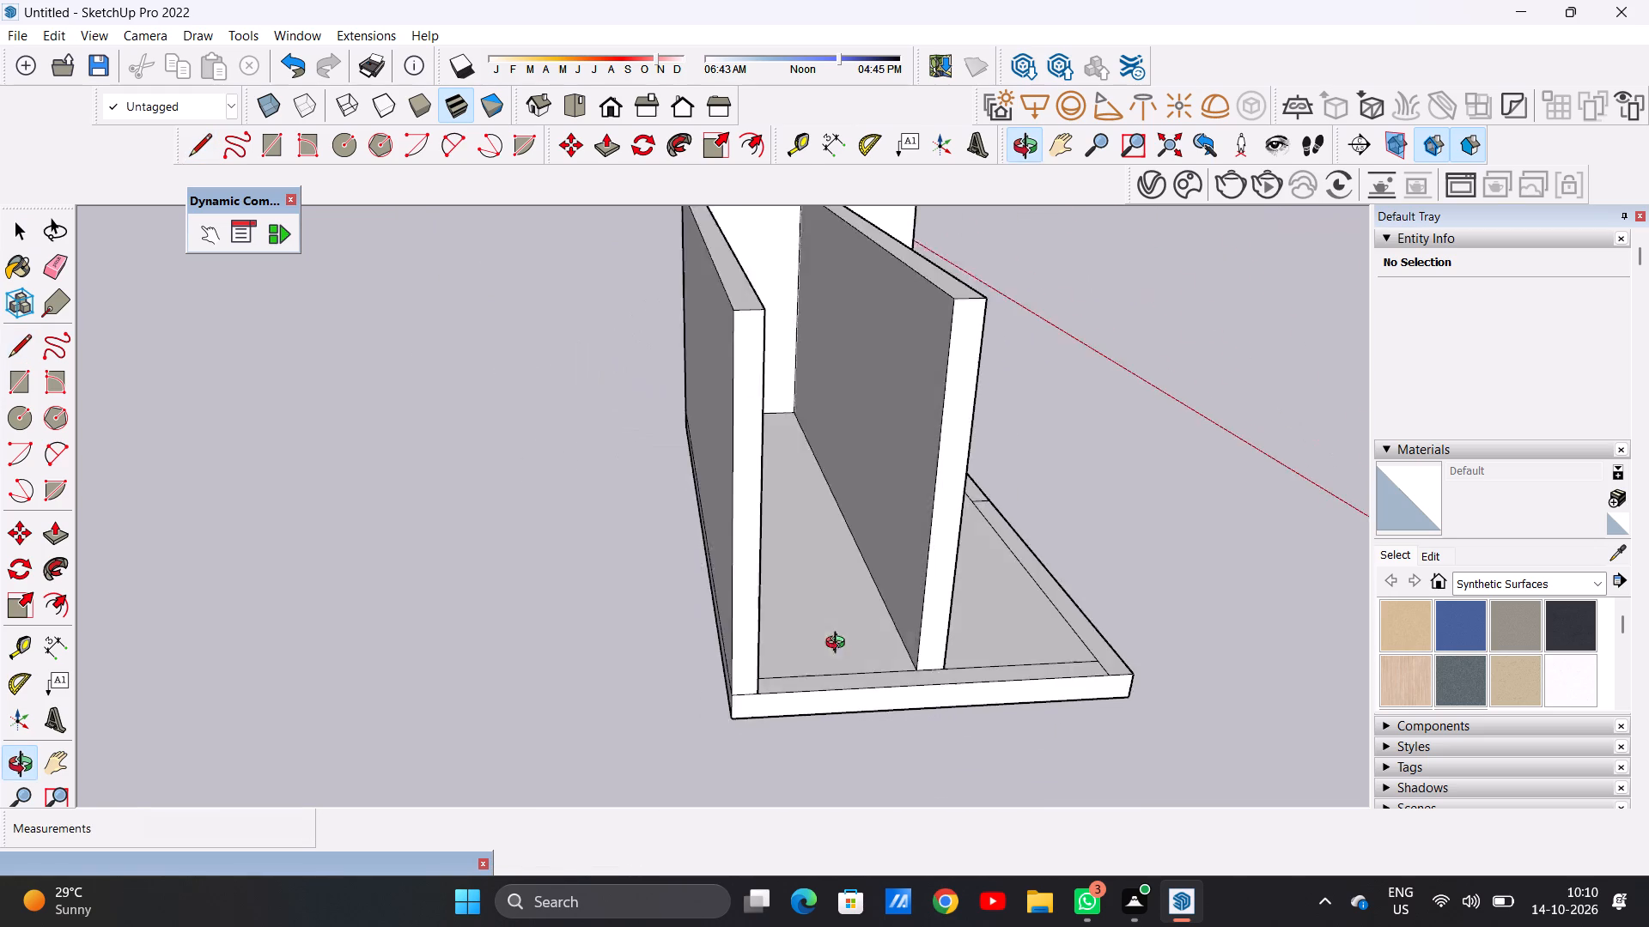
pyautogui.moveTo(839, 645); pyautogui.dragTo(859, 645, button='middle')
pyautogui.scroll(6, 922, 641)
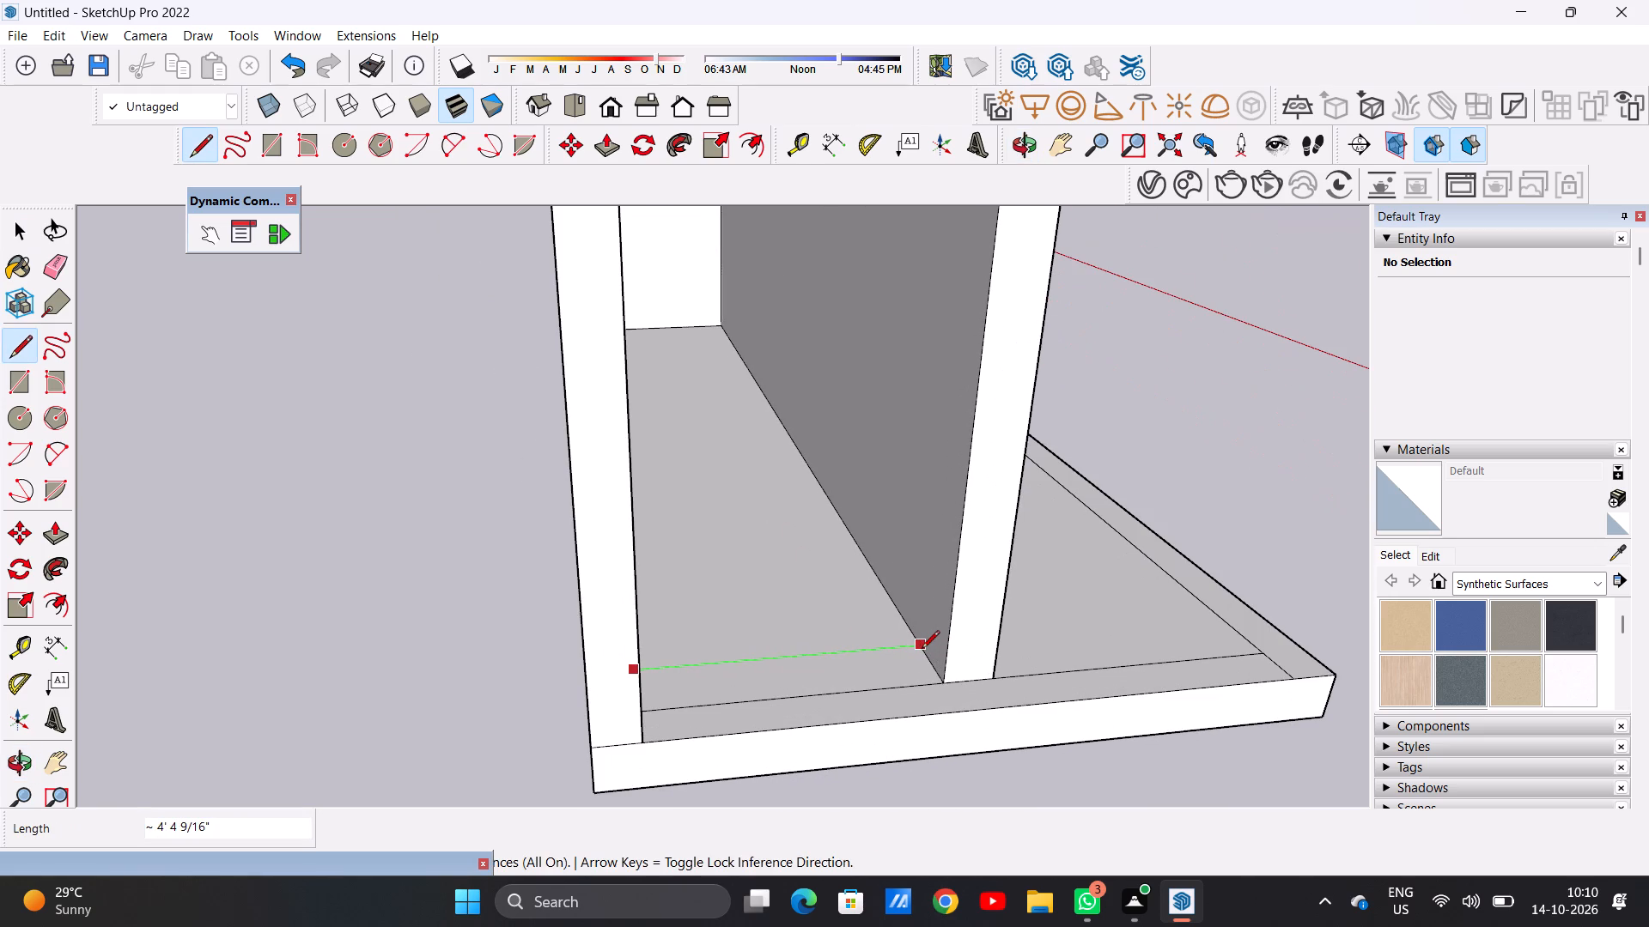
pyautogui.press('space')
# Draw a line about 4' 4 9/16" along the green axis between the back and partition walls, just inside the open end's border.
pyautogui.moveTo(715, 621); pyautogui.dragTo(654, 682, button='middle')
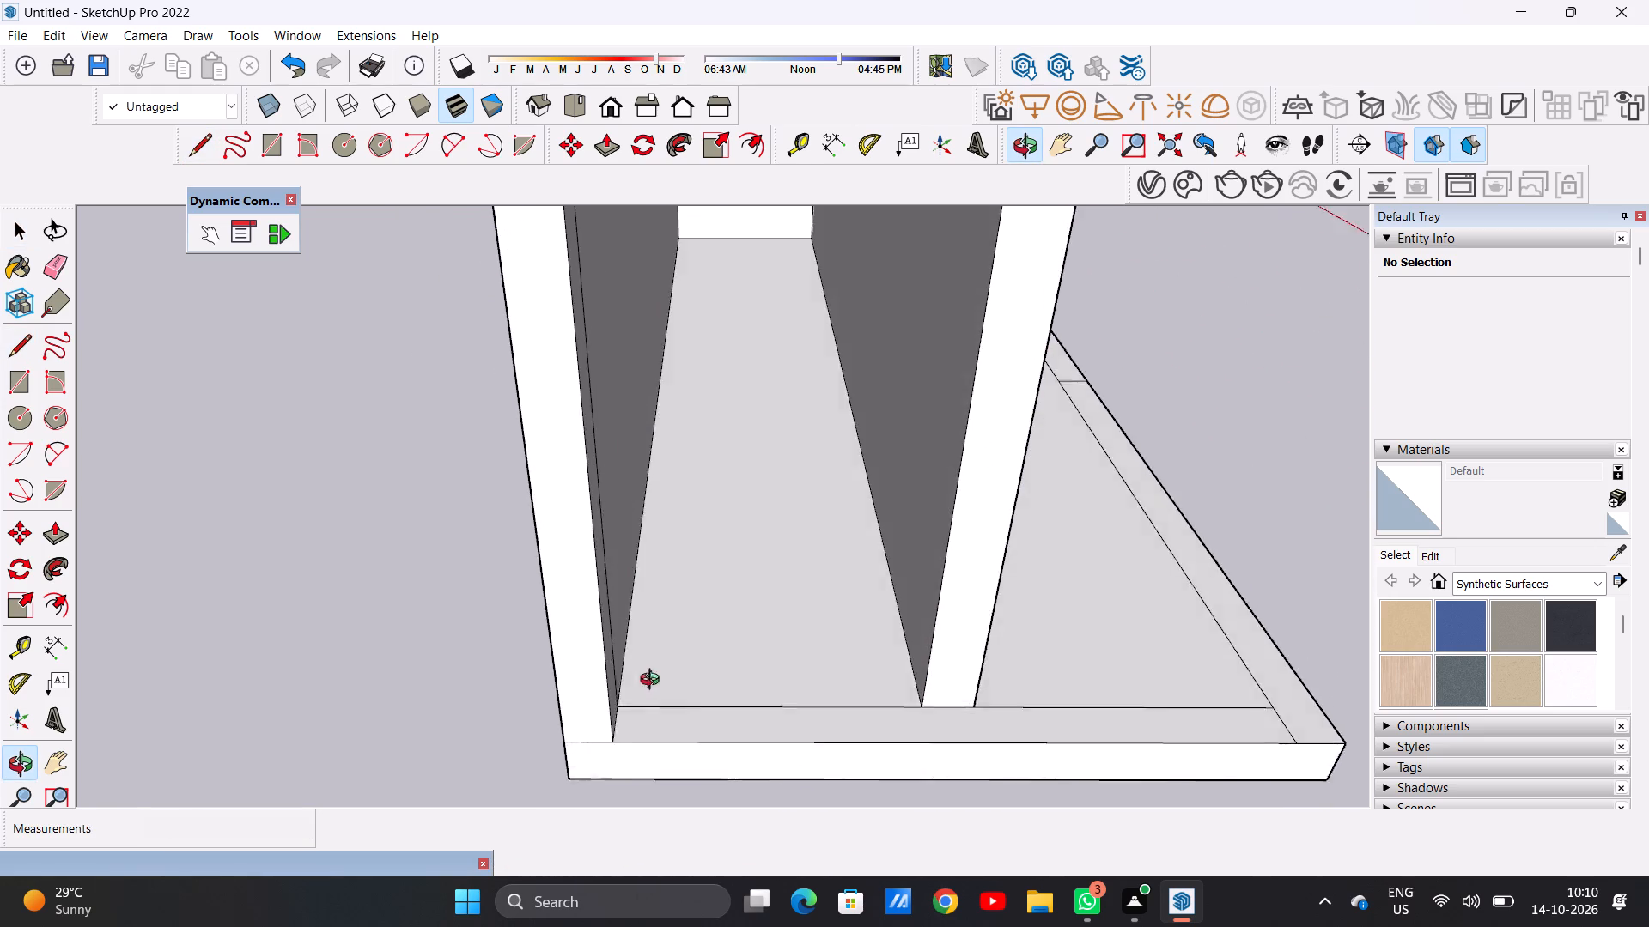
pyautogui.moveTo(654, 682); pyautogui.dragTo(654, 740, button='middle')
pyautogui.scroll(7, 656, 613)
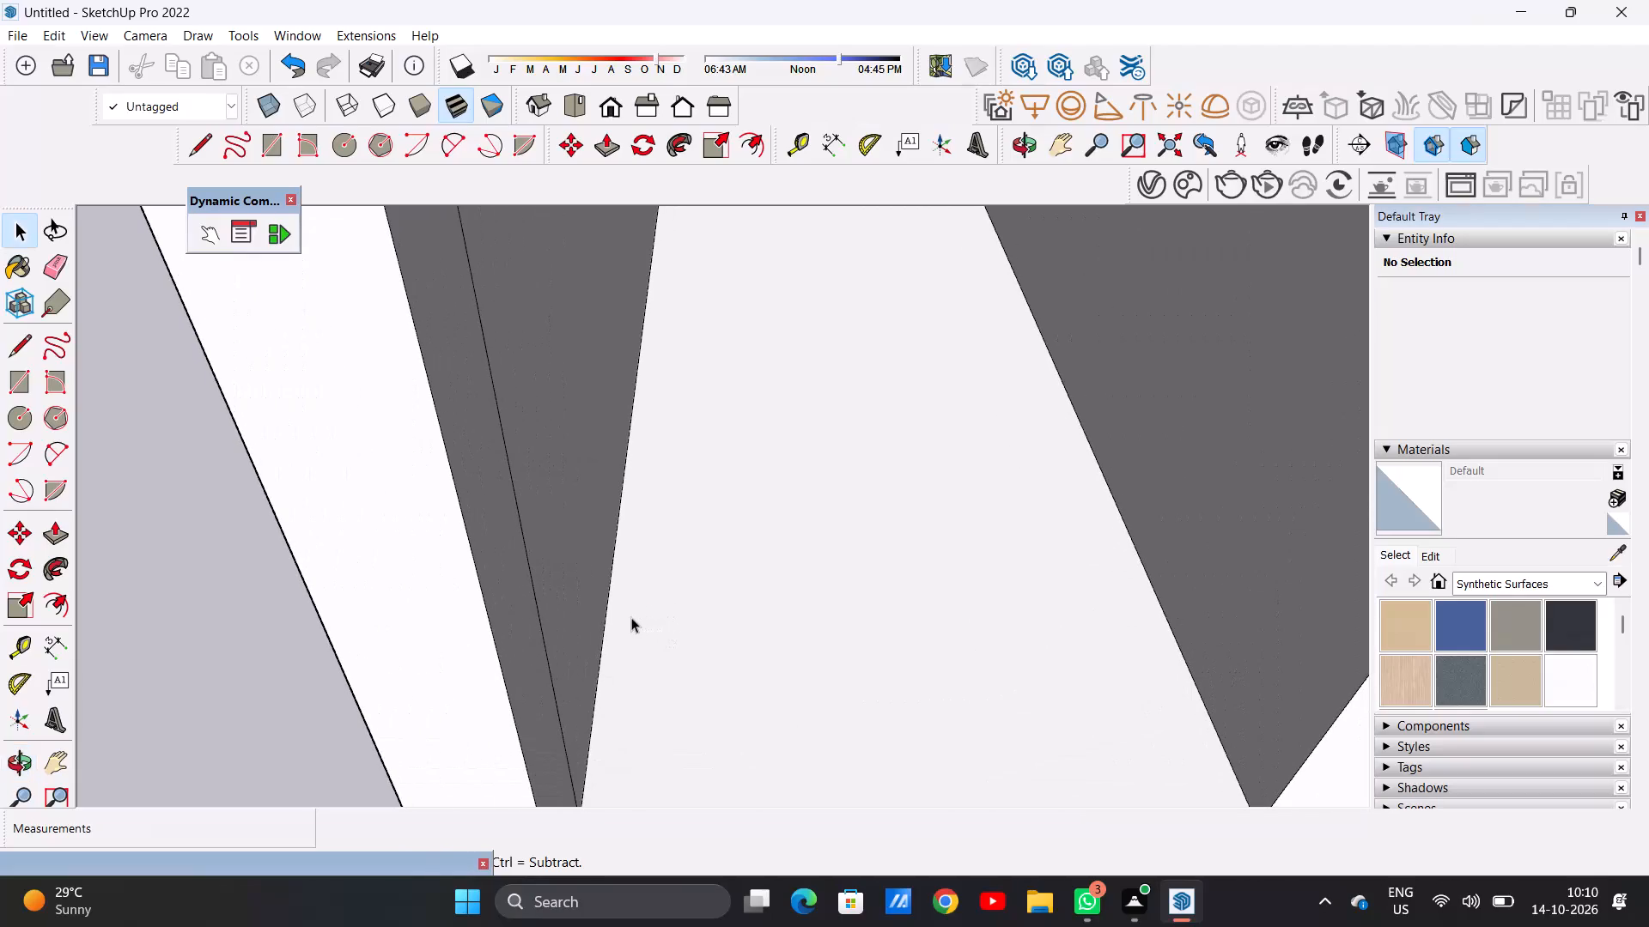
pyautogui.press('l')
pyautogui.scroll(-3, 654, 573)
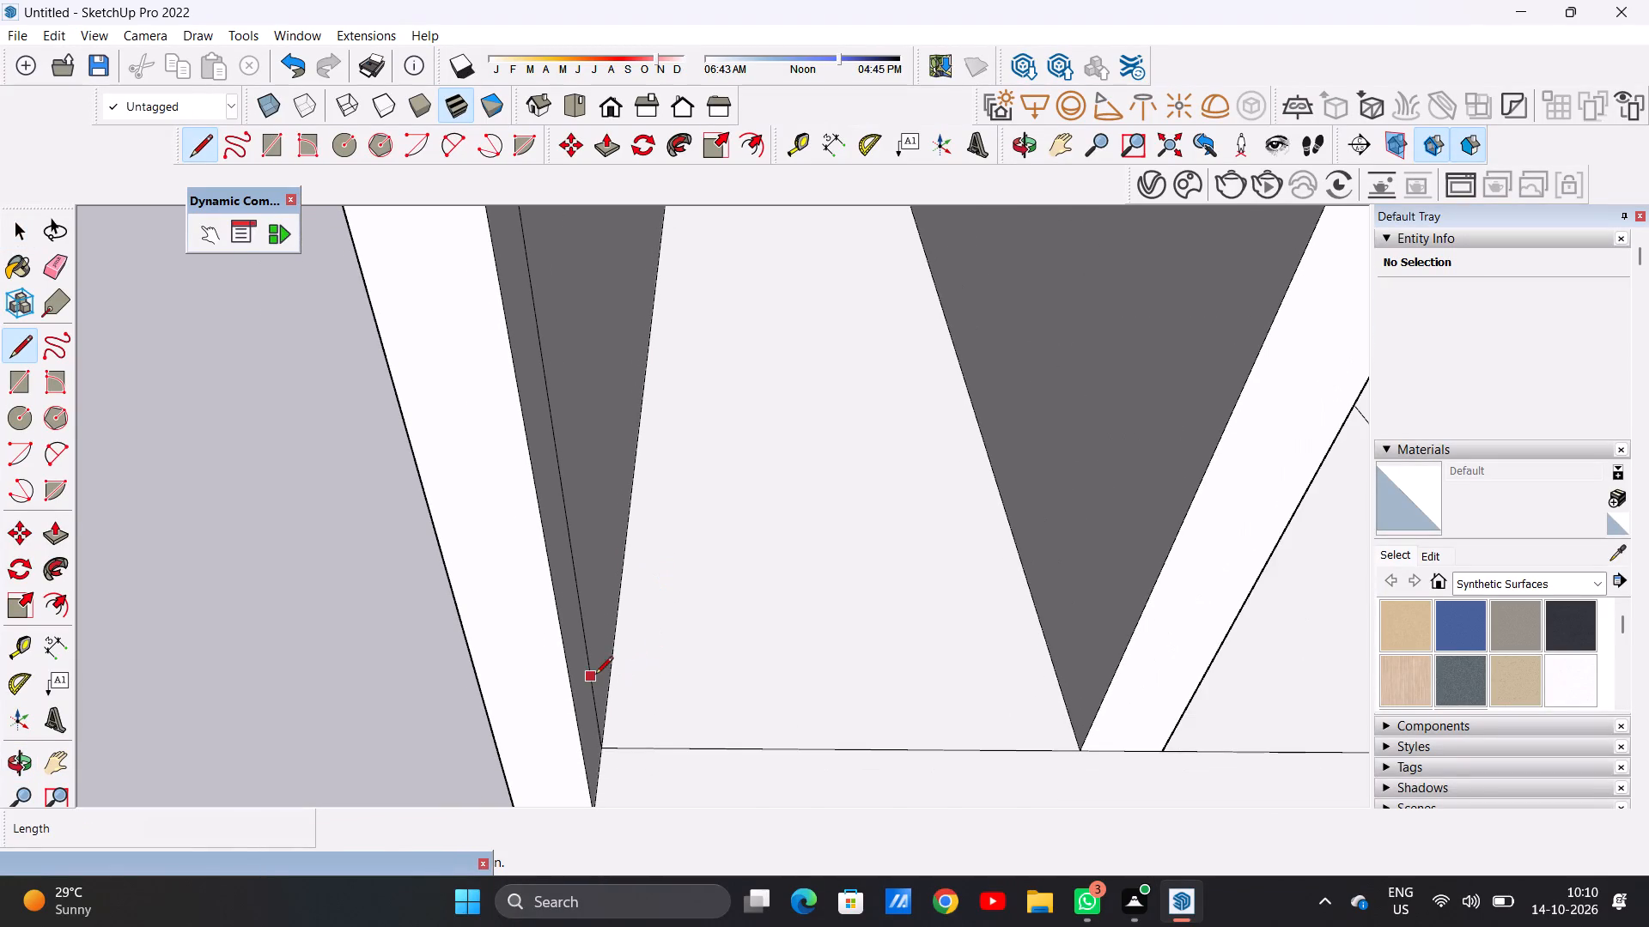
pyautogui.click(612, 694)
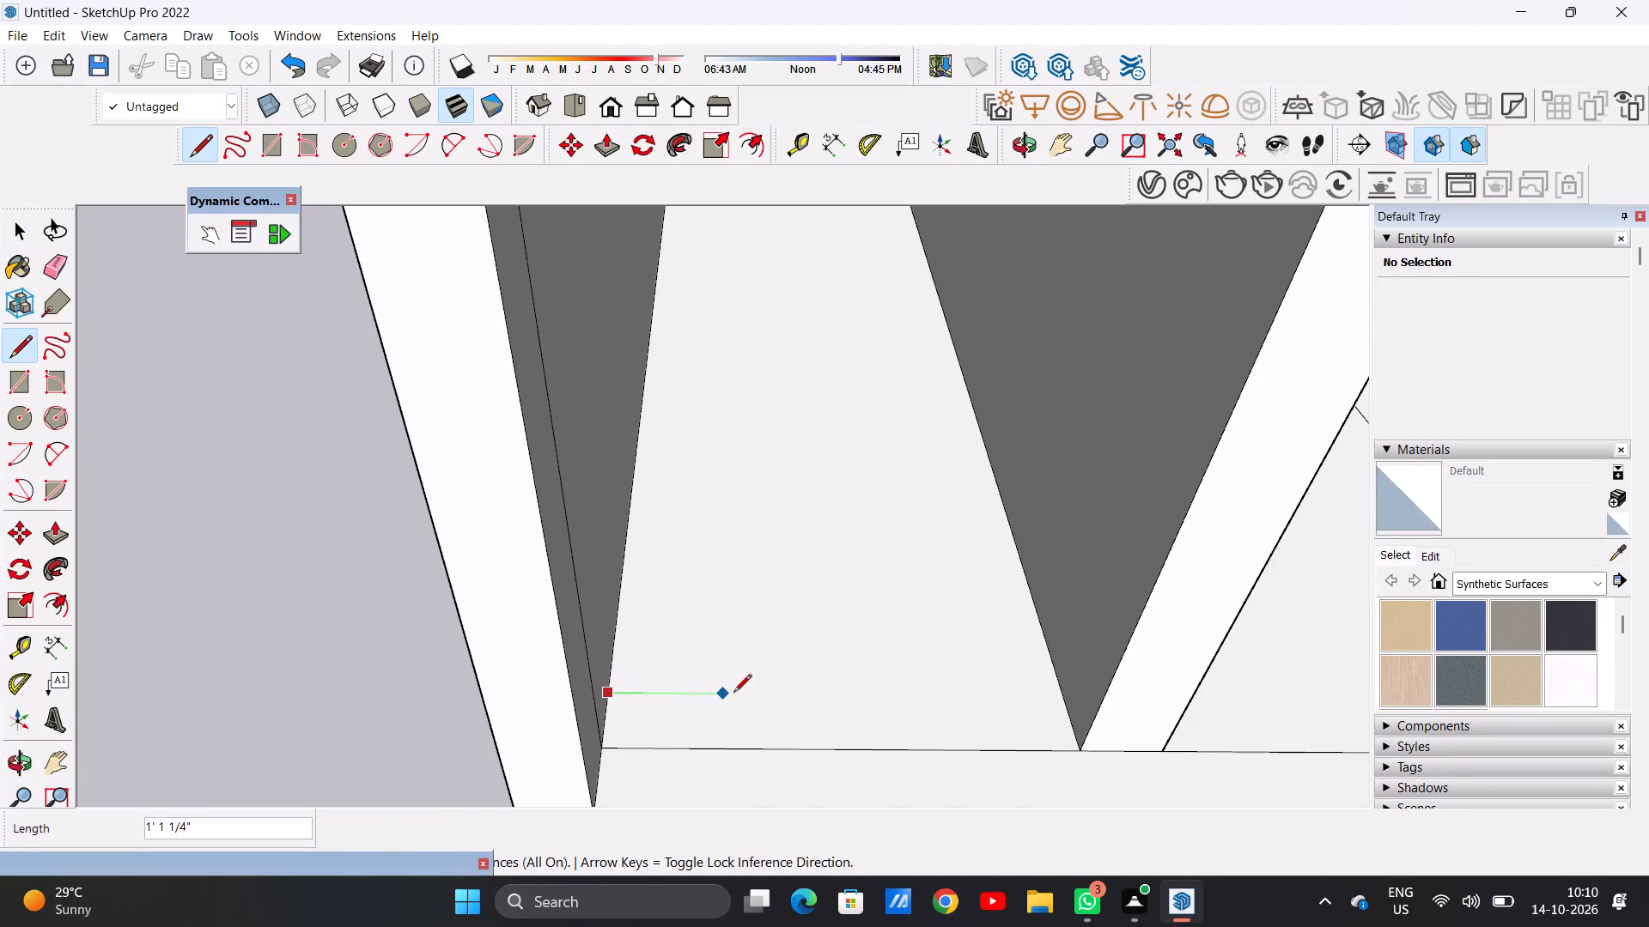
pyautogui.click(1069, 696)
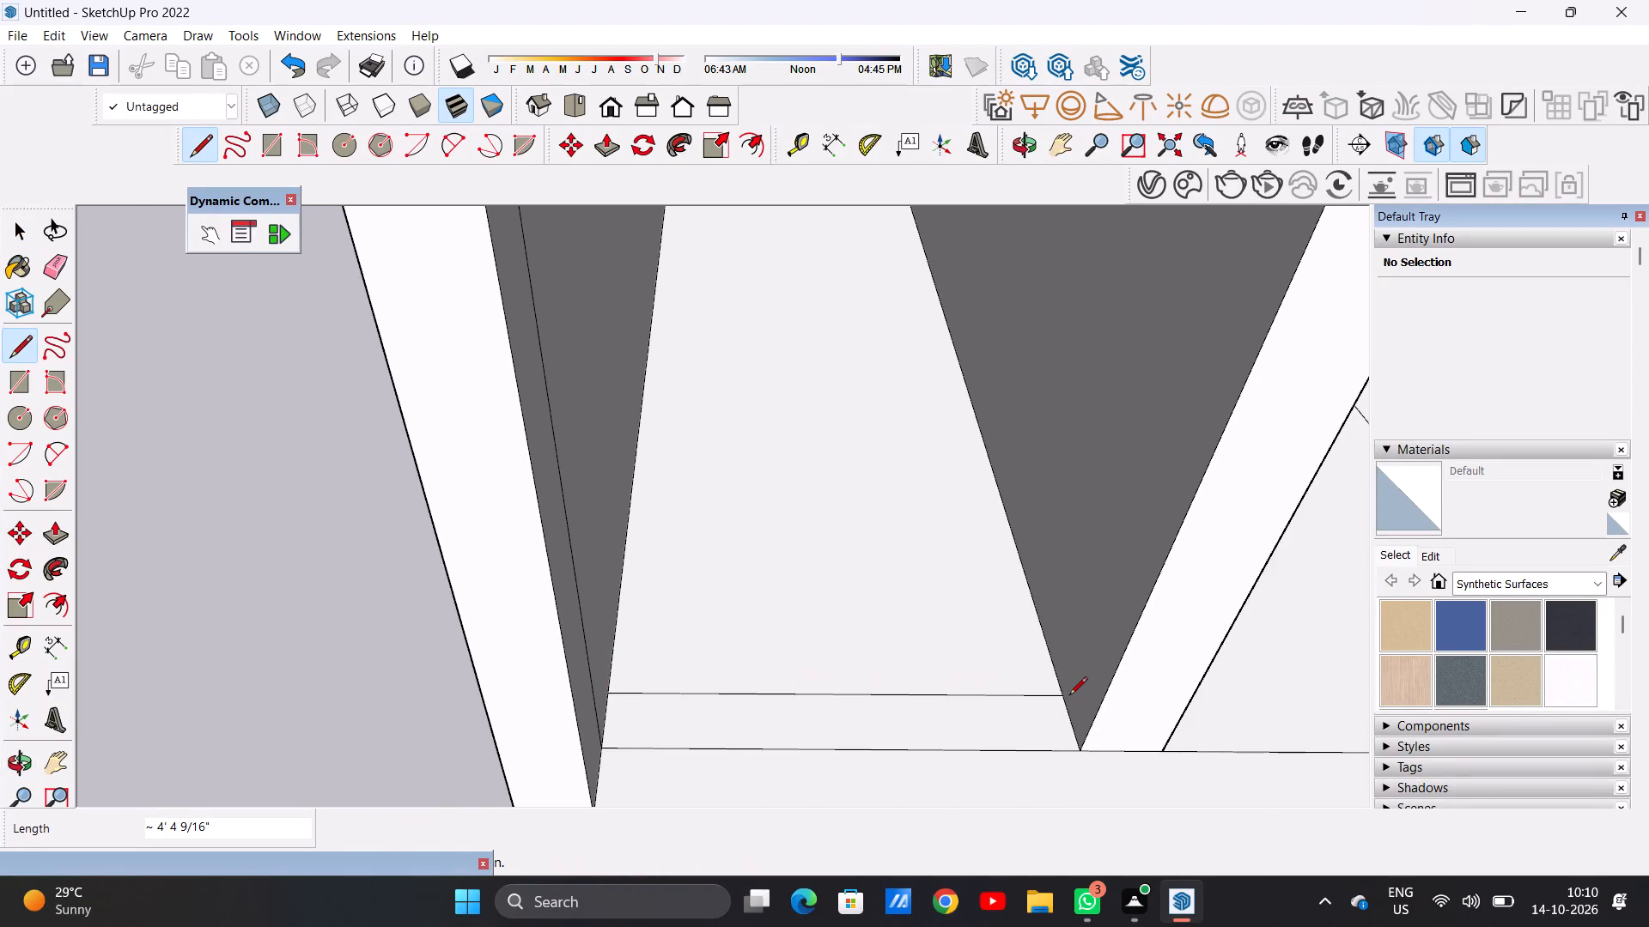
pyautogui.press('space')
# Push/Pull the narrow floor strip between the back wall and the partition up 10', level with the partition's top.
pyautogui.scroll(-14, 674, 803)
pyautogui.moveTo(721, 754); pyautogui.dragTo(636, 755, button='middle')
pyautogui.scroll(4, 656, 747)
pyautogui.press('p')
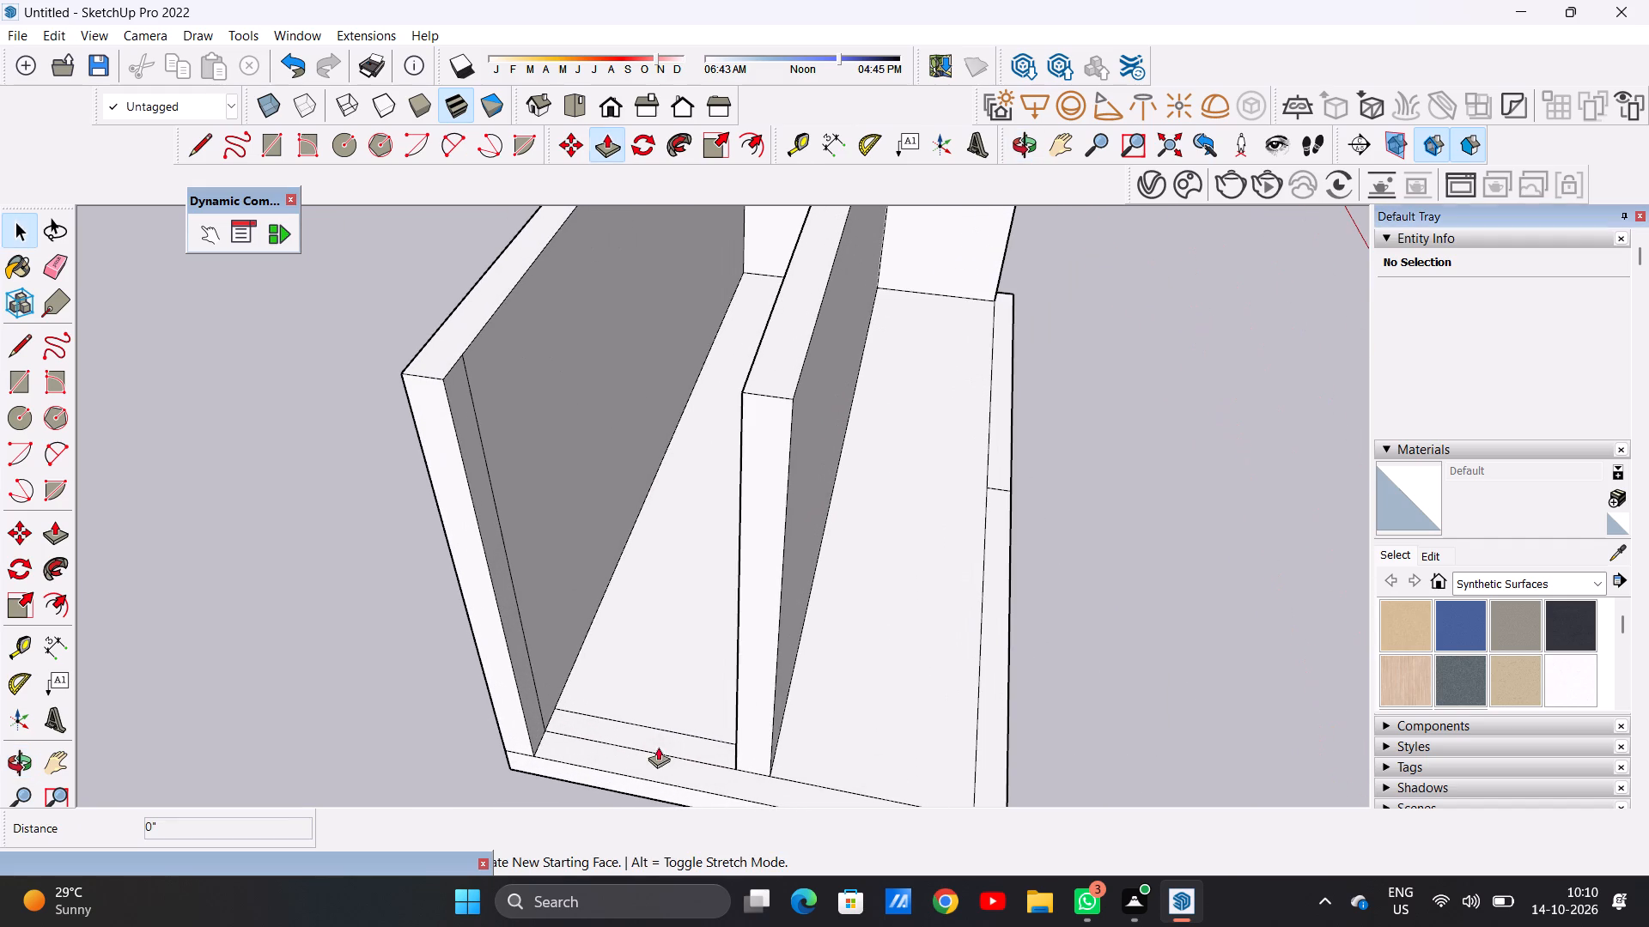
pyautogui.scroll(4, 687, 763)
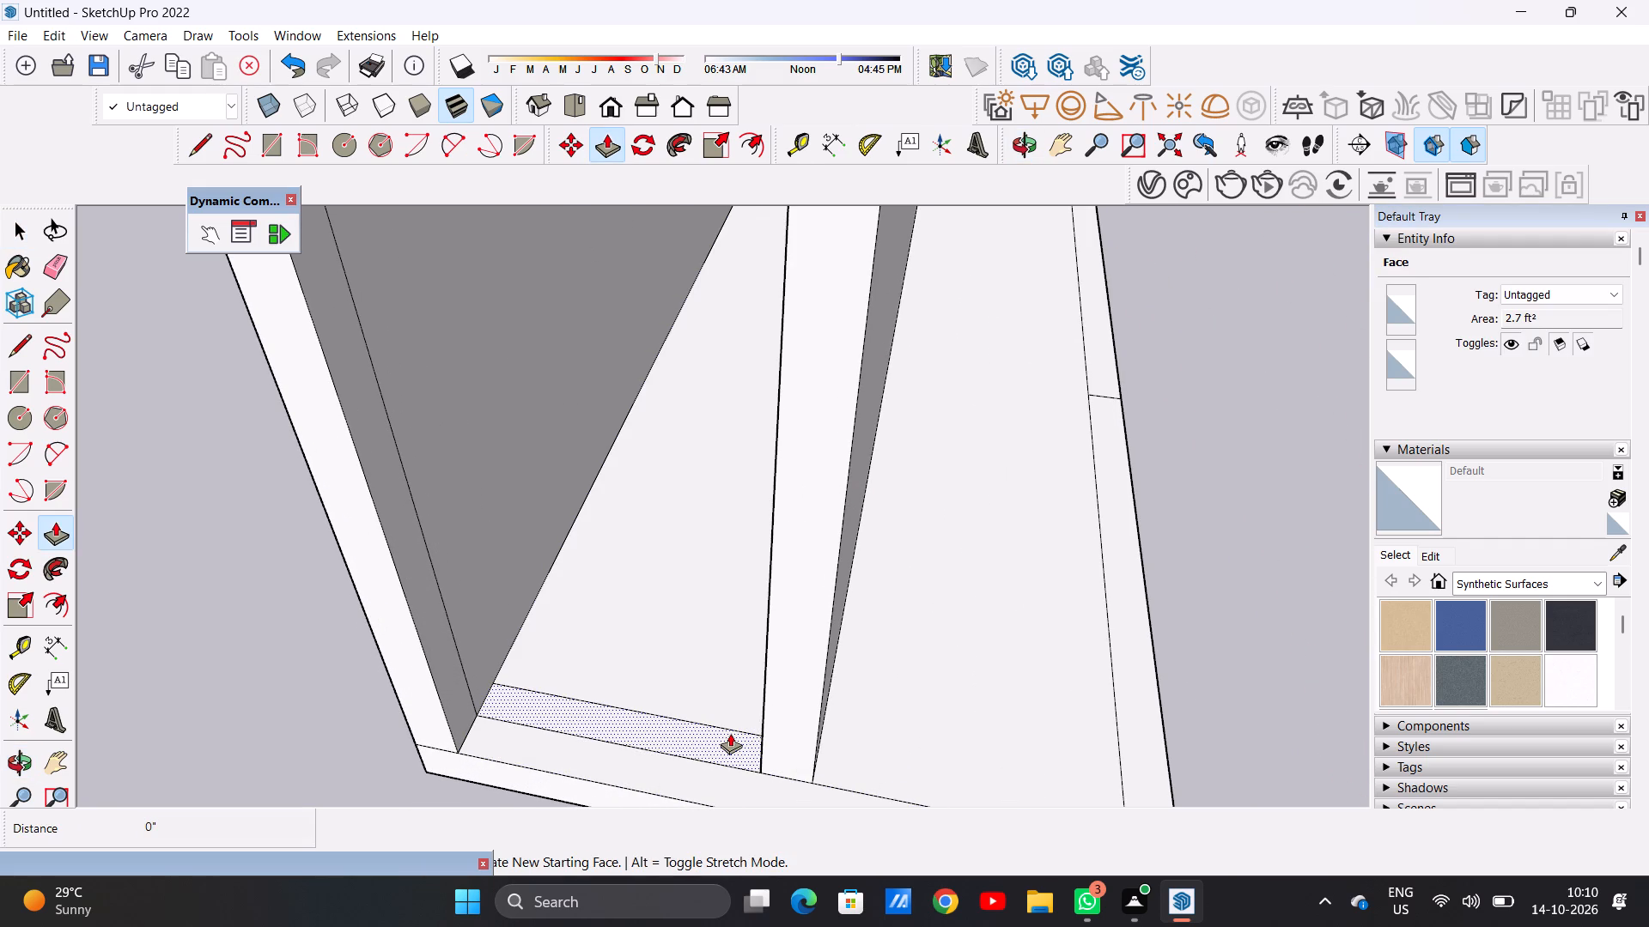
pyautogui.click(730, 733)
pyautogui.scroll(-14, 736, 680)
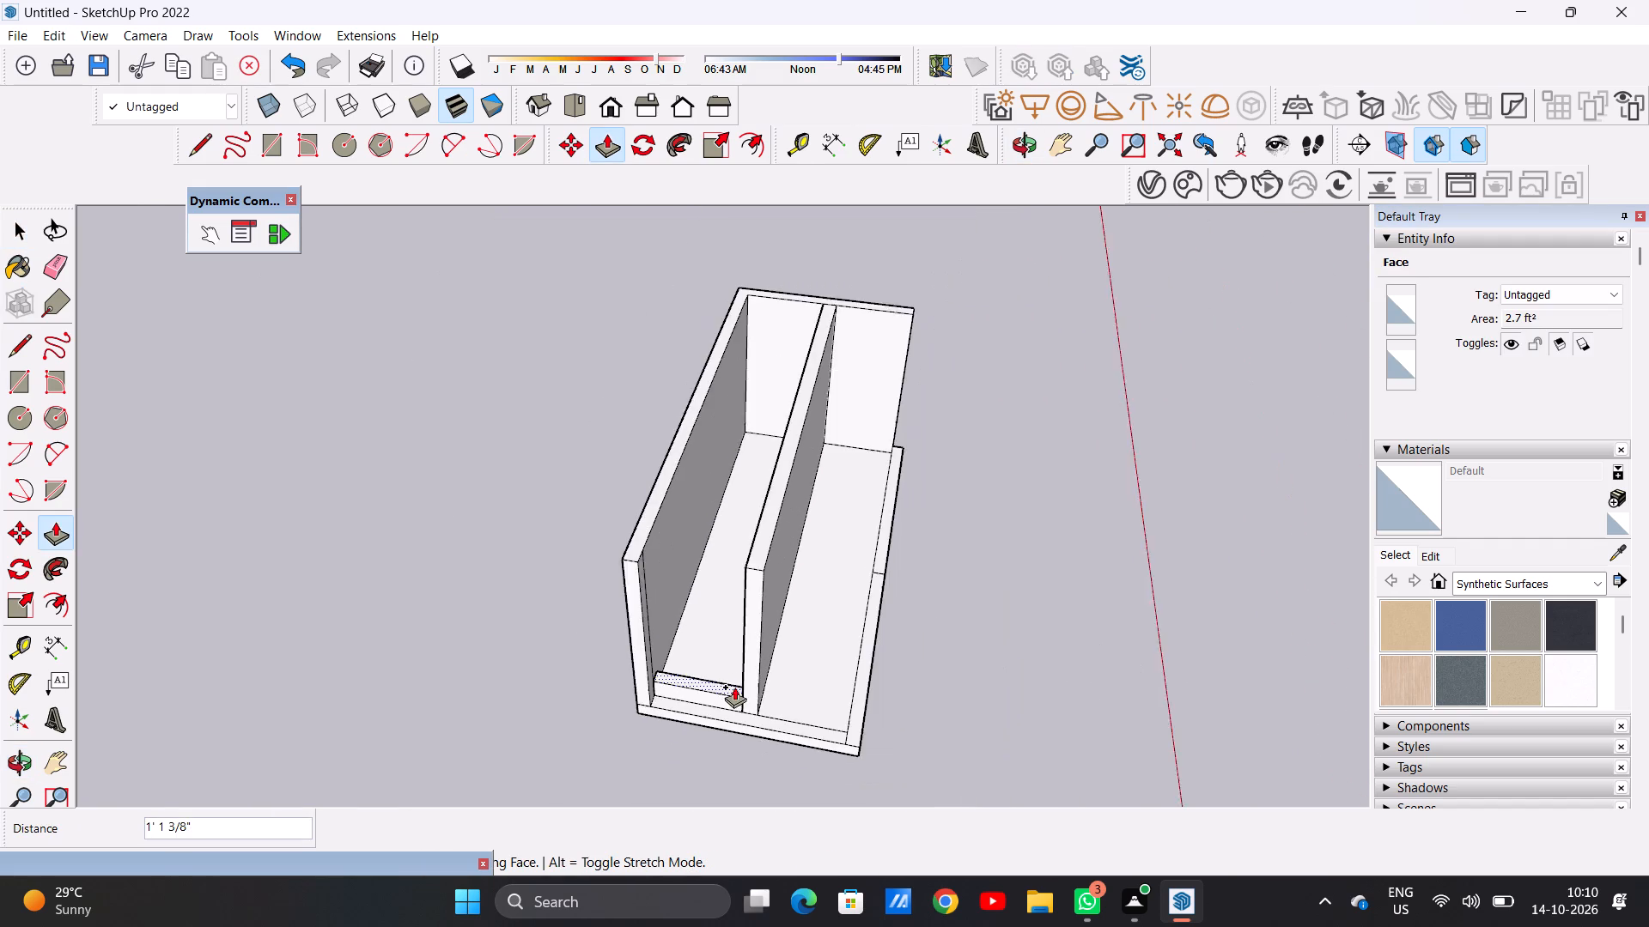
pyautogui.scroll(3, 751, 573)
pyautogui.scroll(-1, 748, 581)
pyautogui.scroll(14, 748, 582)
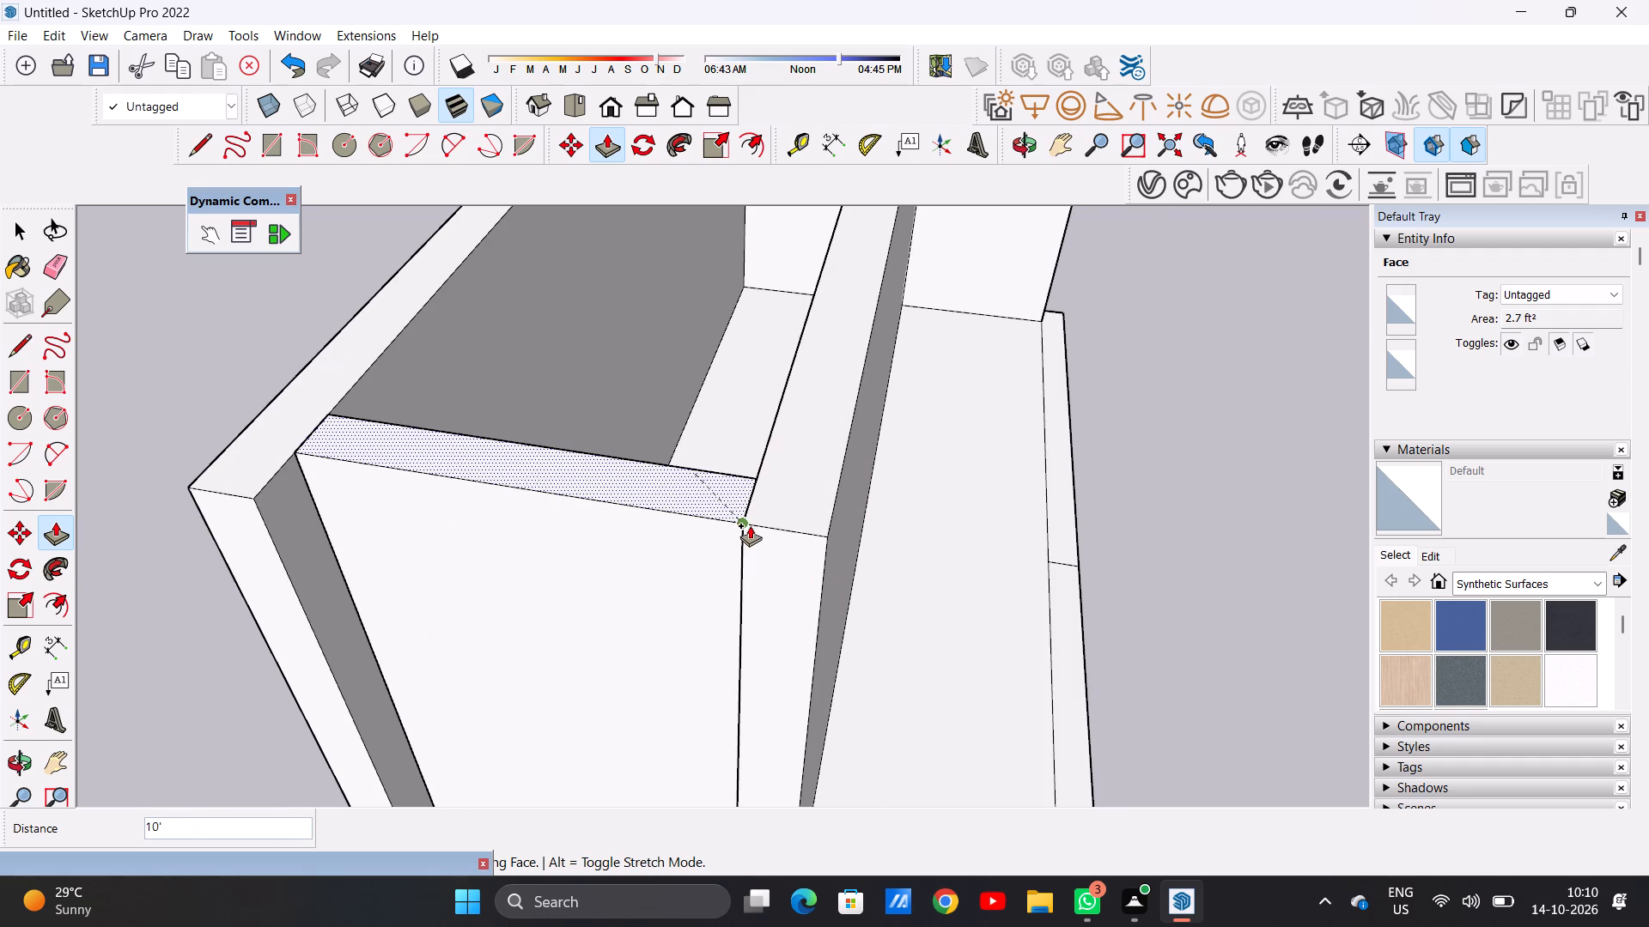
pyautogui.click(750, 525)
pyautogui.press('space')
# Push/Pull the border strip along the slab's left short side up about 4' 1 3/8" as a low wall.
pyautogui.scroll(-8, 702, 534)
pyautogui.moveTo(626, 554); pyautogui.dragTo(769, 471, button='middle')
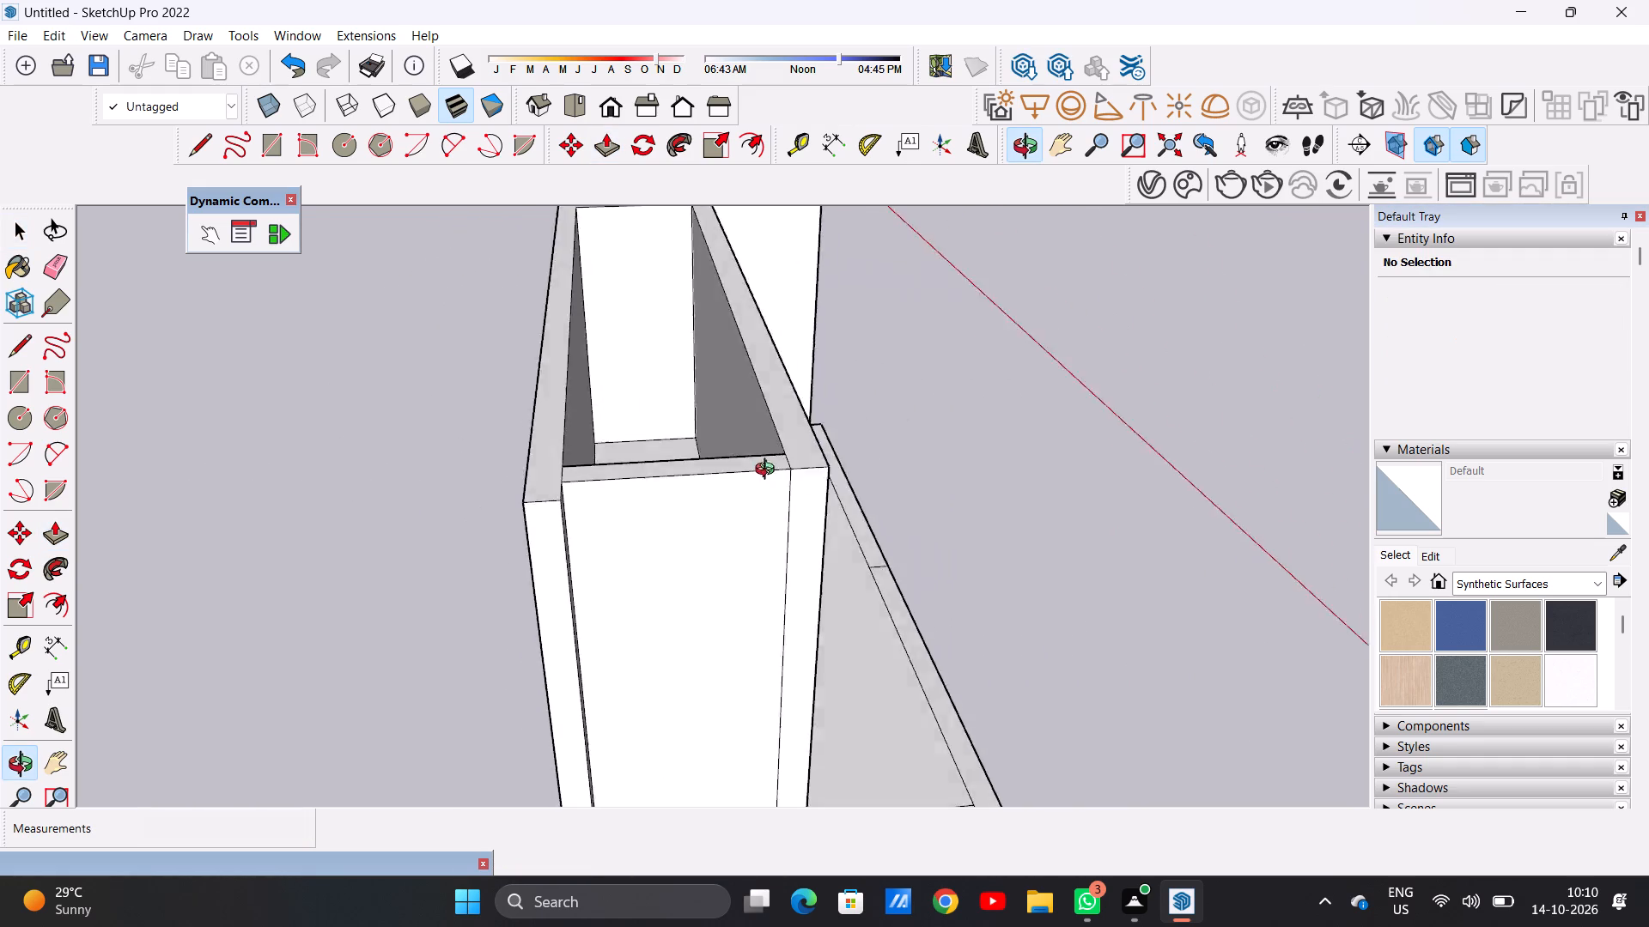
pyautogui.moveTo(769, 471); pyautogui.dragTo(605, 448, button='middle')
pyautogui.scroll(-6, 728, 439)
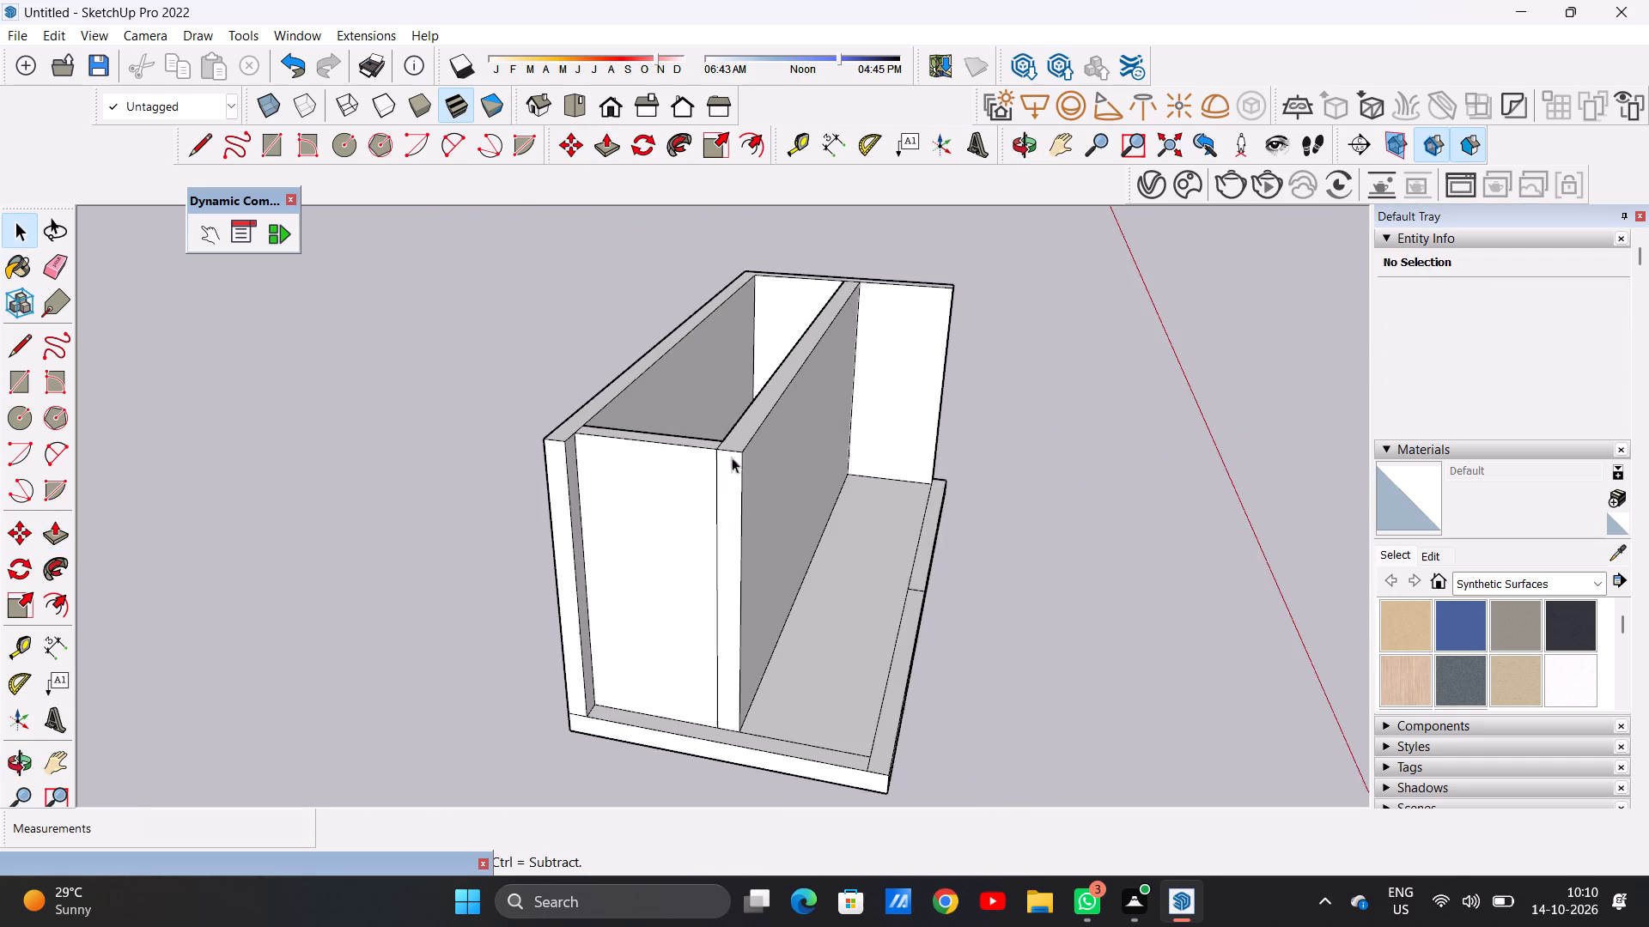
pyautogui.moveTo(688, 587); pyautogui.dragTo(407, 609, button='middle')
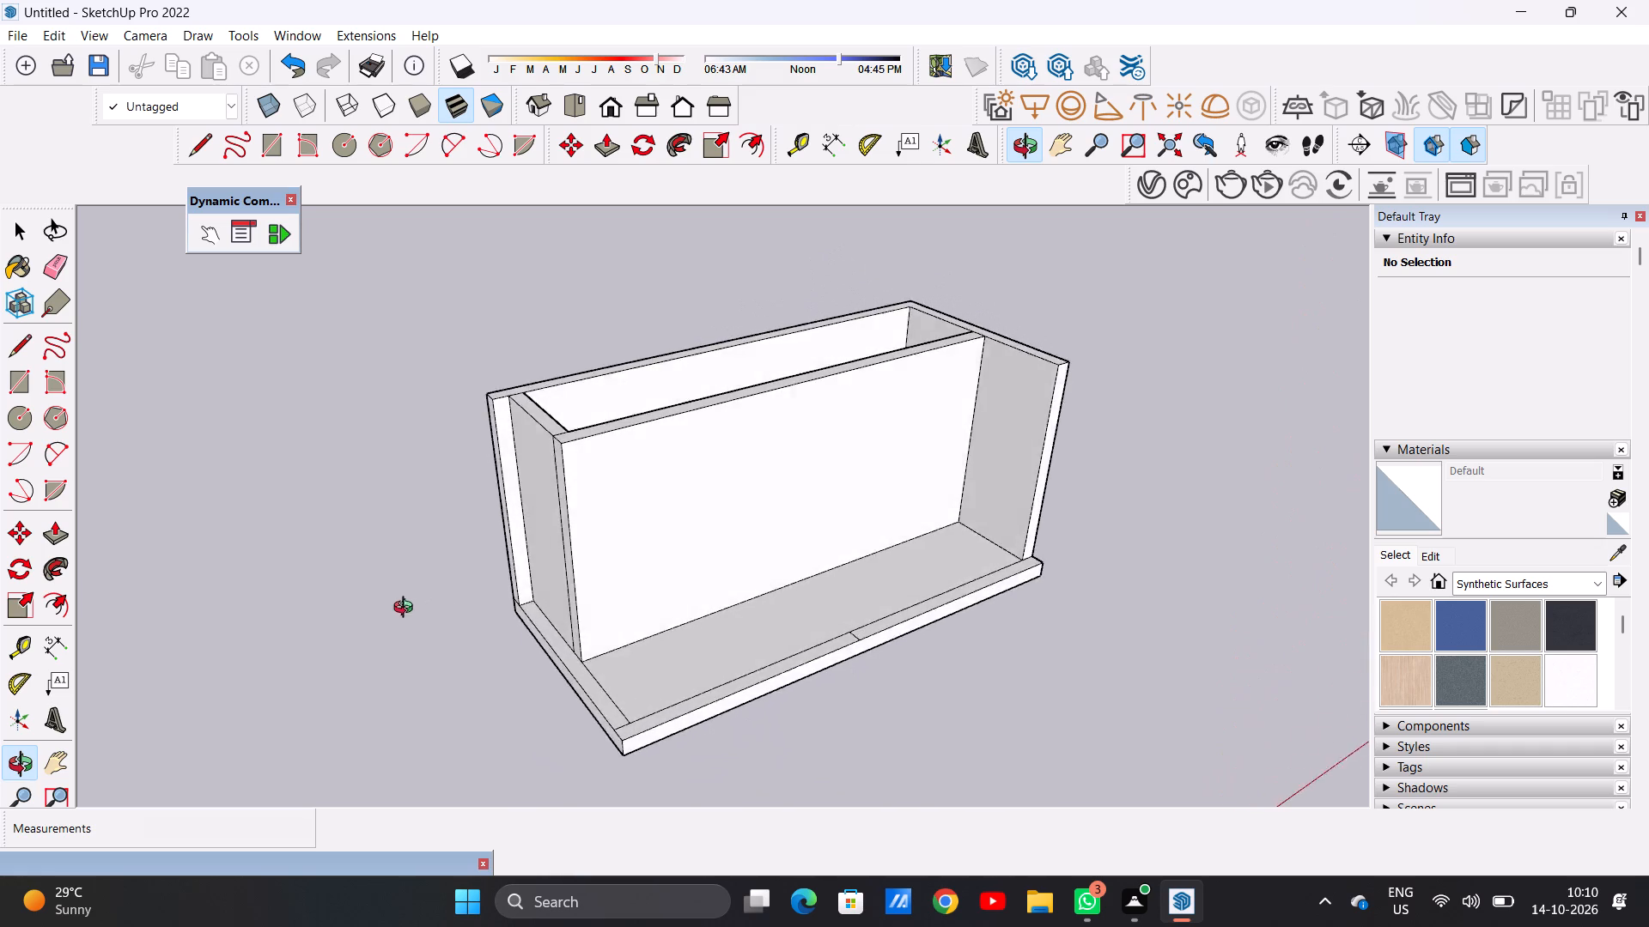
pyautogui.moveTo(407, 609); pyautogui.dragTo(366, 600, button='middle')
pyautogui.scroll(3, 512, 606)
pyautogui.scroll(-1, 520, 618)
pyautogui.scroll(4, 524, 621)
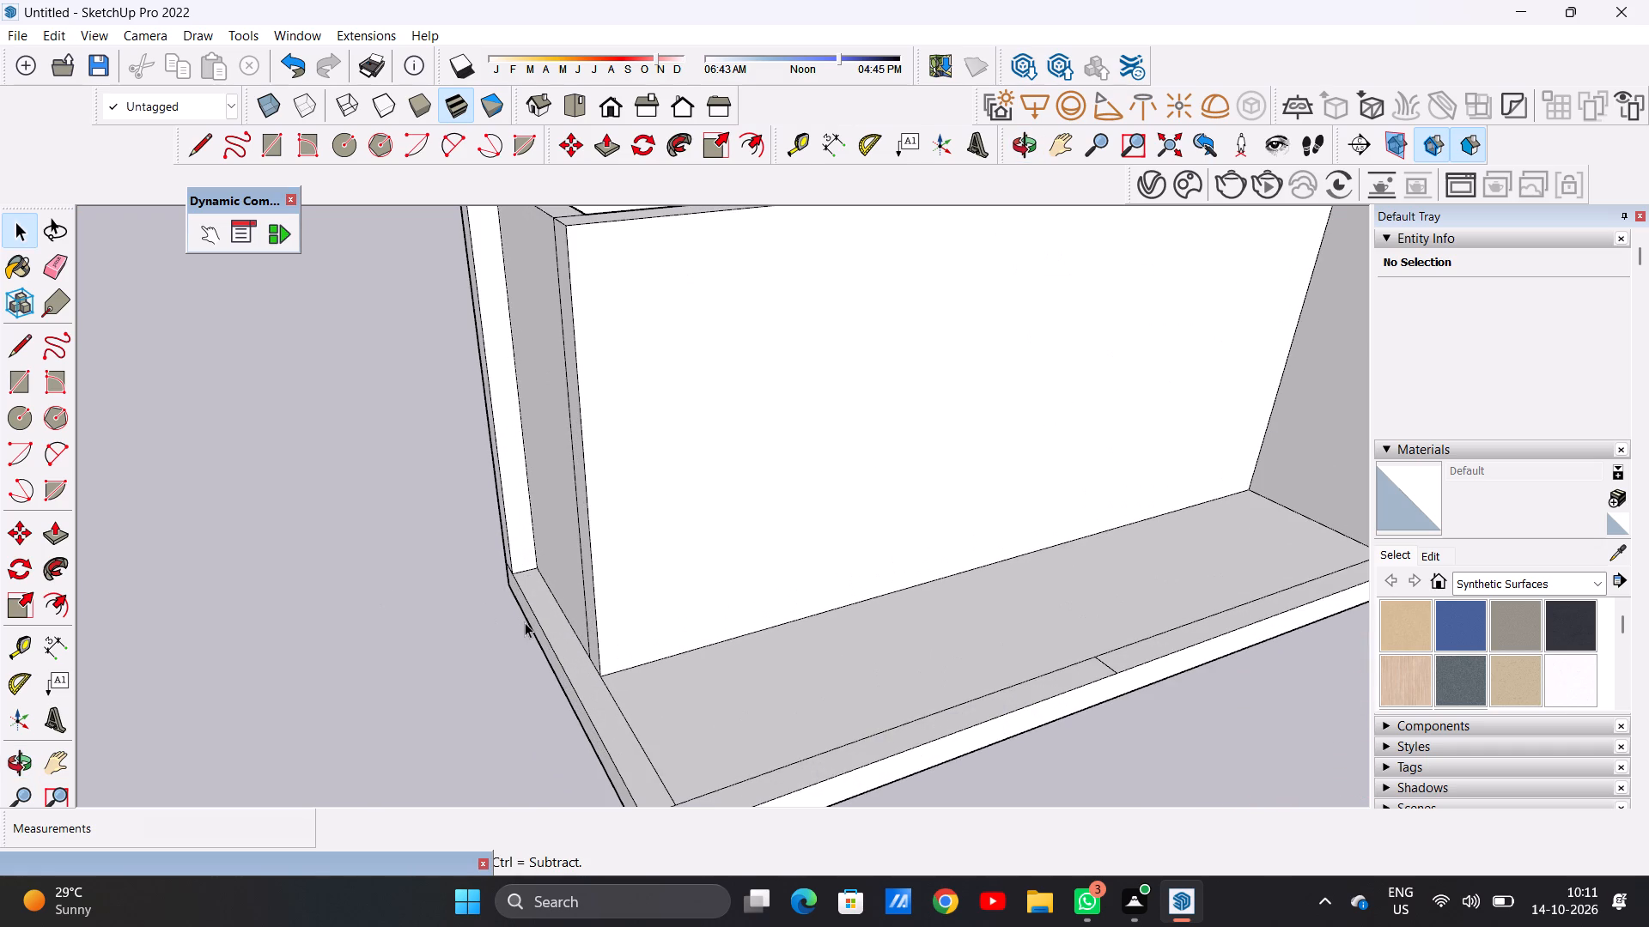
pyautogui.press('p')
pyautogui.scroll(5, 593, 629)
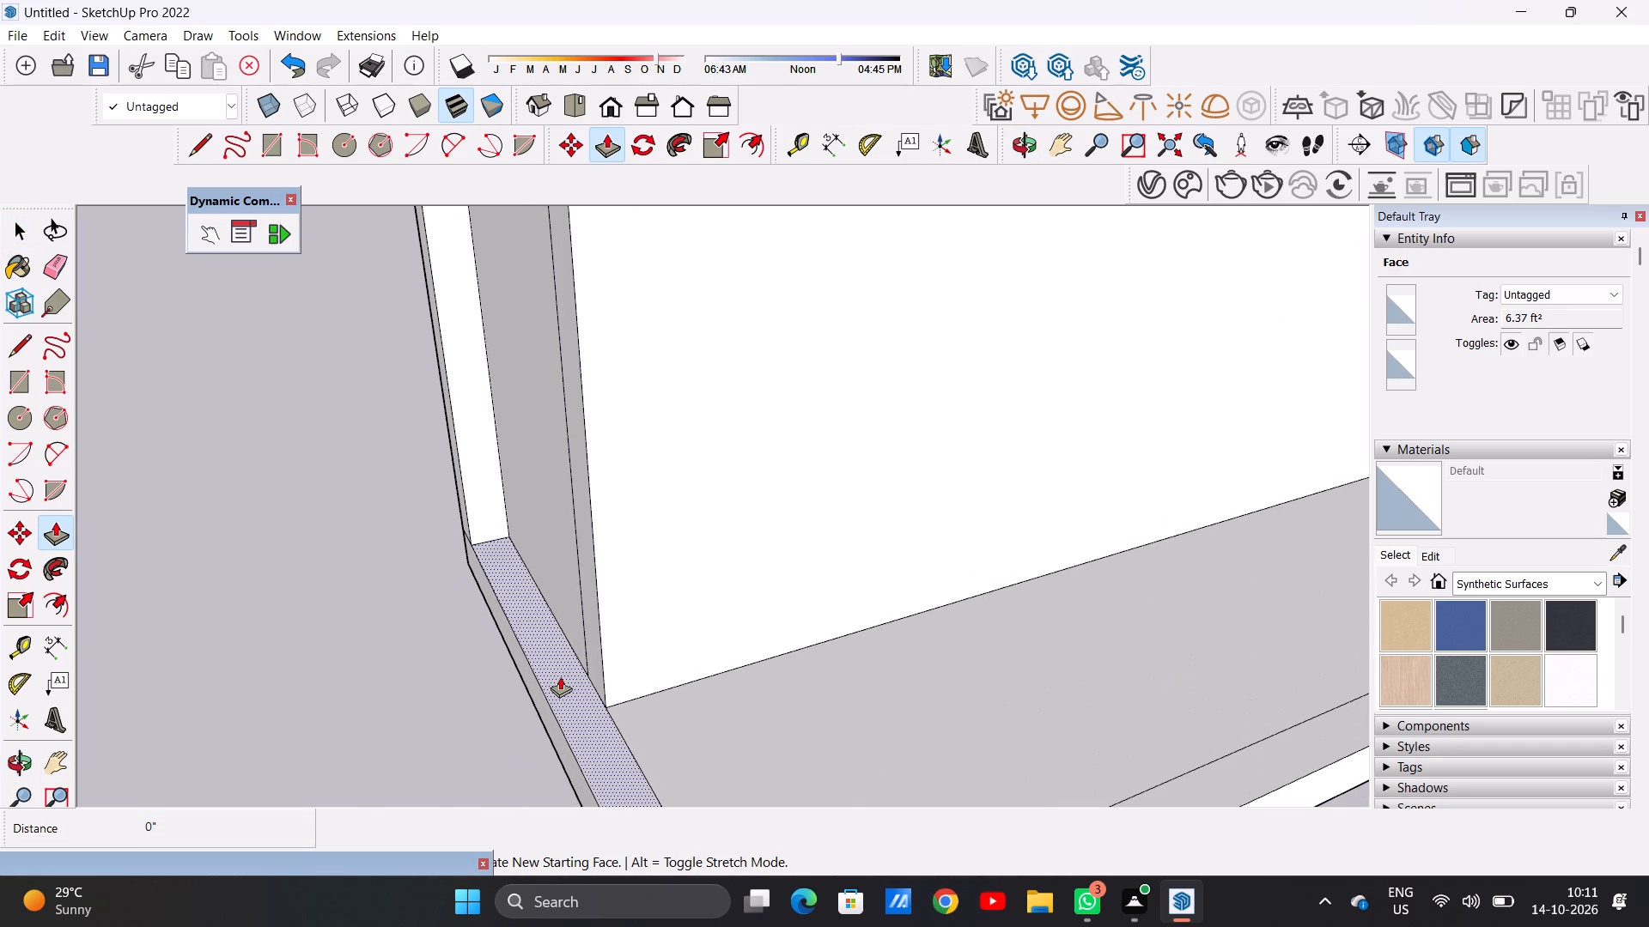
pyautogui.click(560, 676)
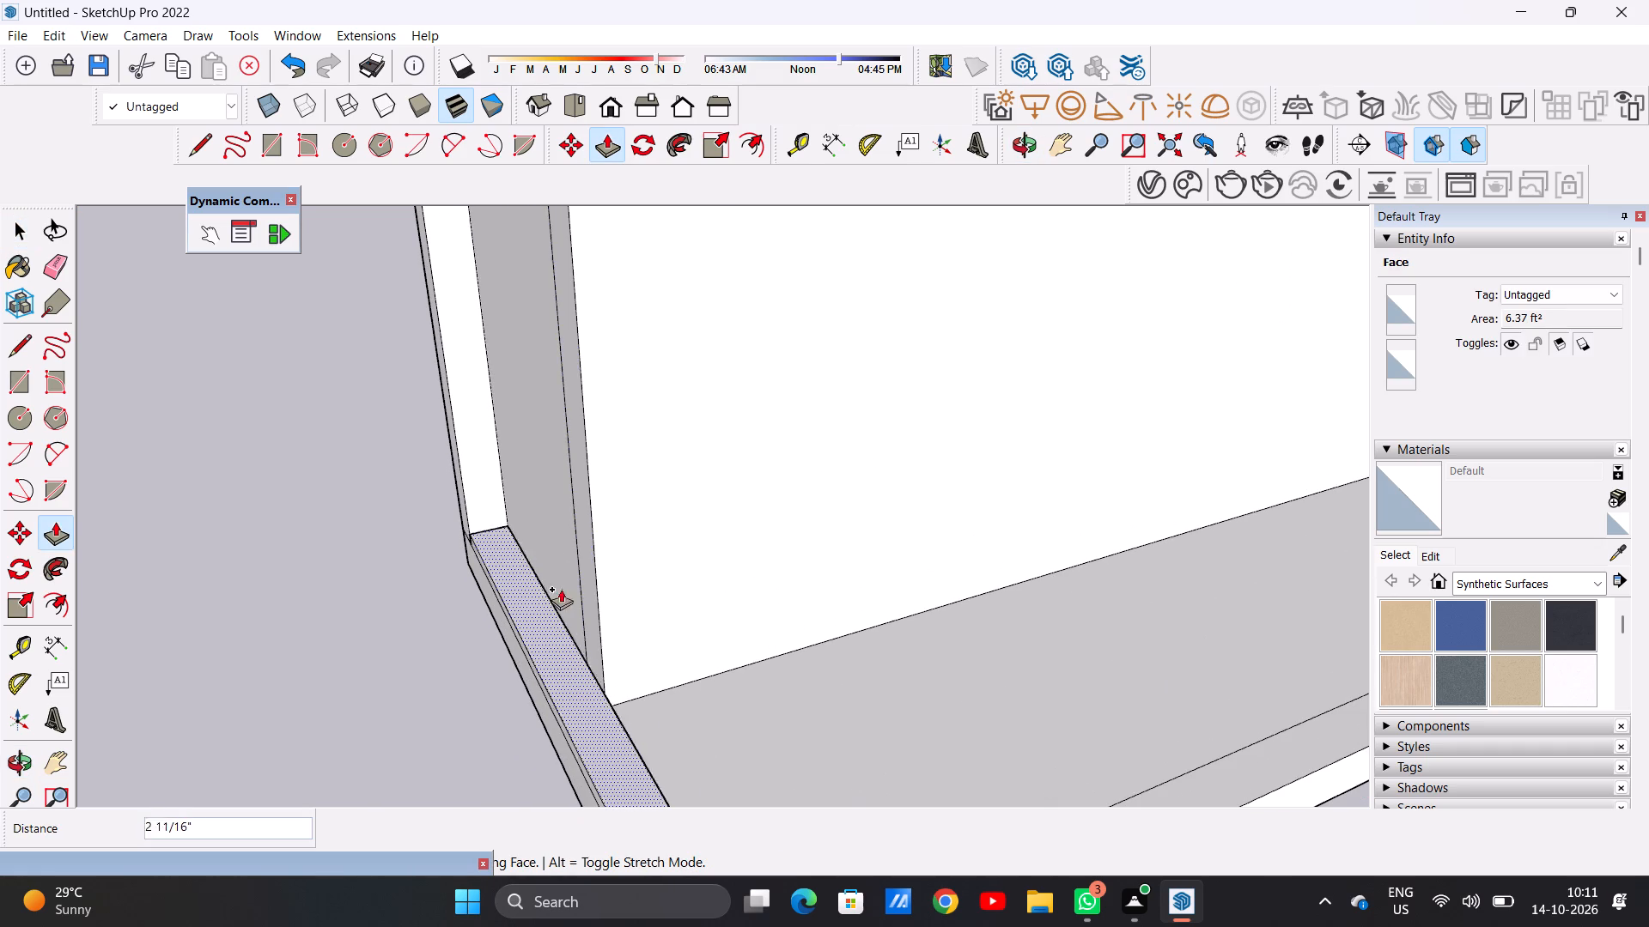
pyautogui.scroll(-12, 561, 551)
pyautogui.moveTo(553, 513); pyautogui.dragTo(301, 445, button='middle')
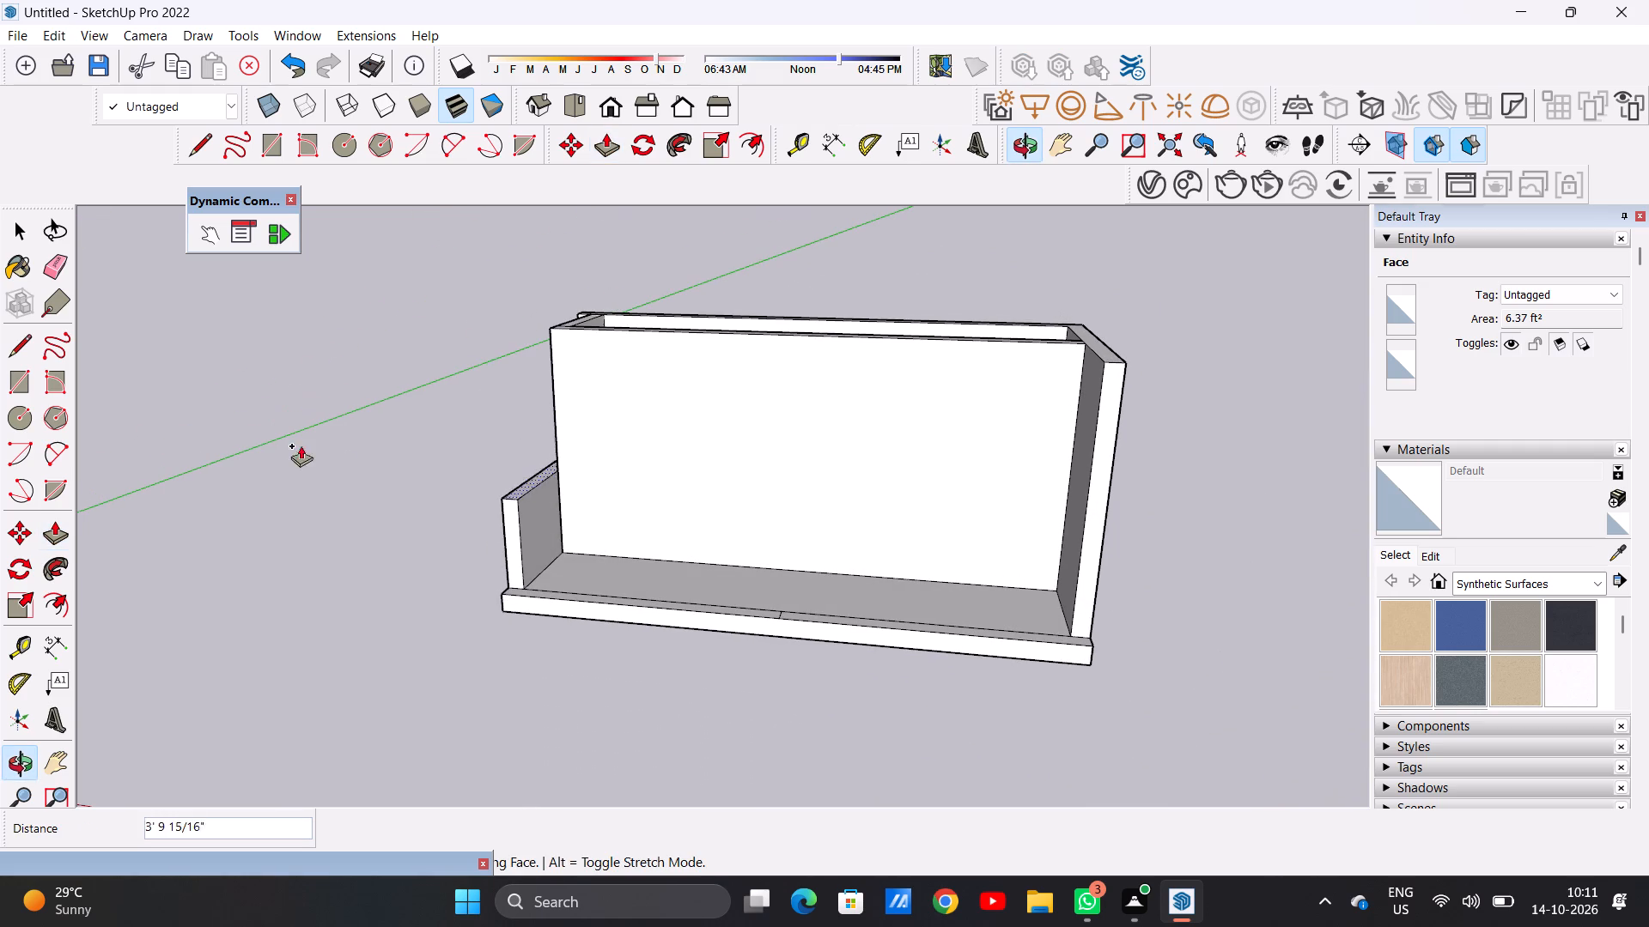
pyautogui.click(492, 463)
pyautogui.press('space')
# Push/Pull the slab's long front edge face outward about 5' 1 5/8" to extend the floor beyond the side walls.
pyautogui.scroll(-6, 548, 560)
pyautogui.moveTo(545, 560); pyautogui.dragTo(603, 763, button='middle')
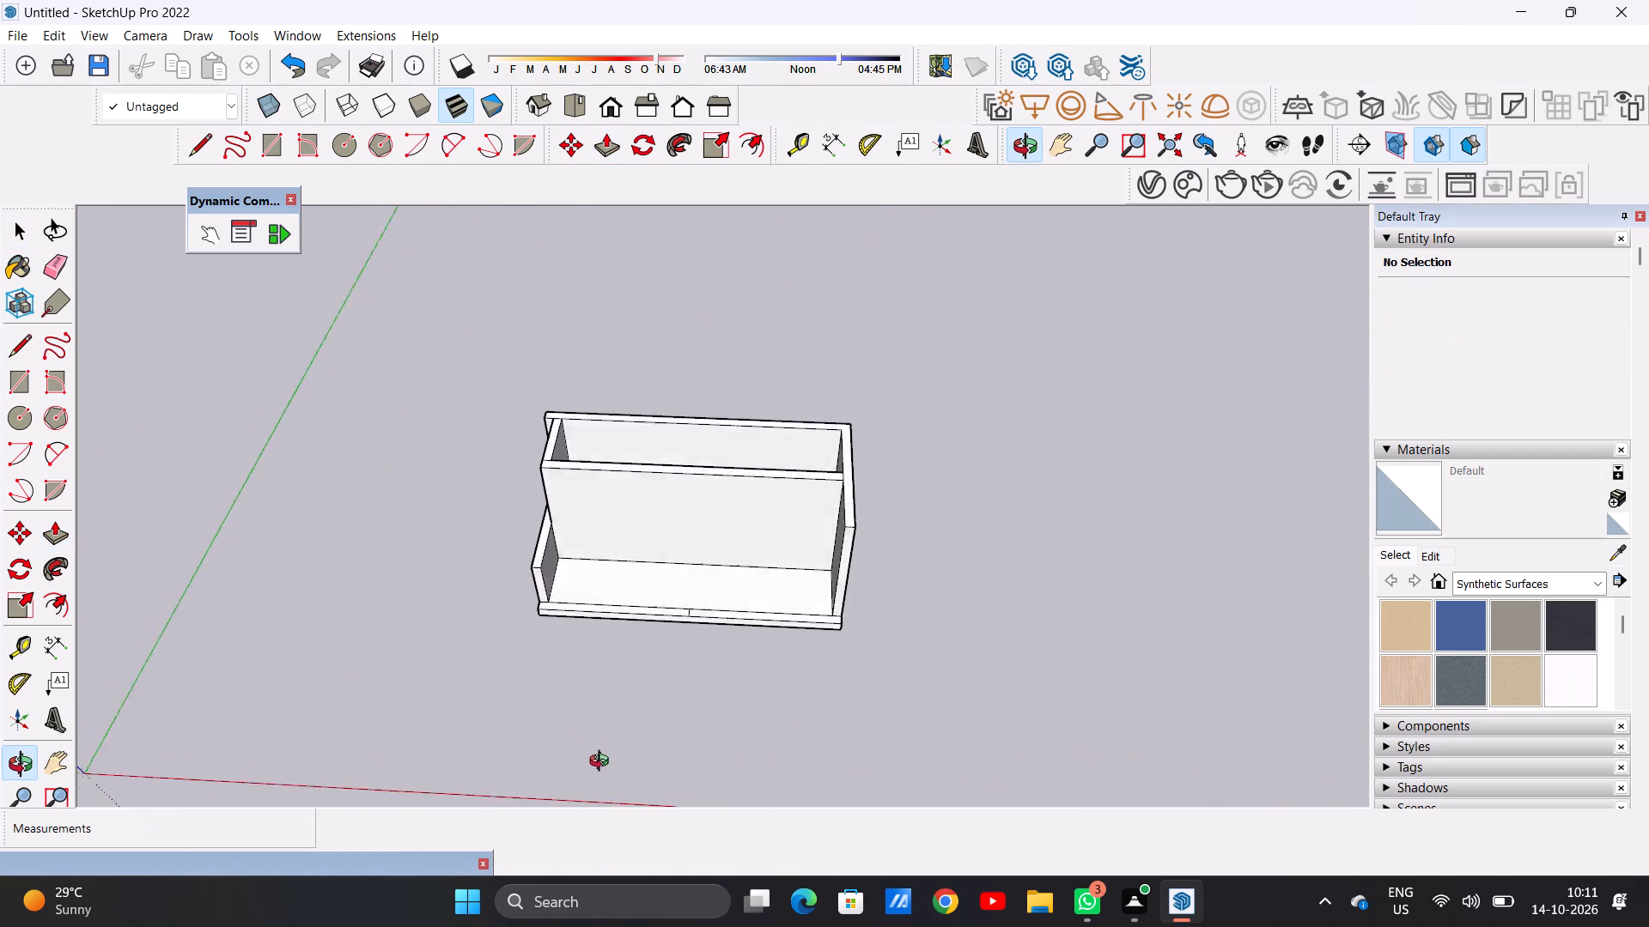
pyautogui.moveTo(603, 763); pyautogui.dragTo(946, 736, button='middle')
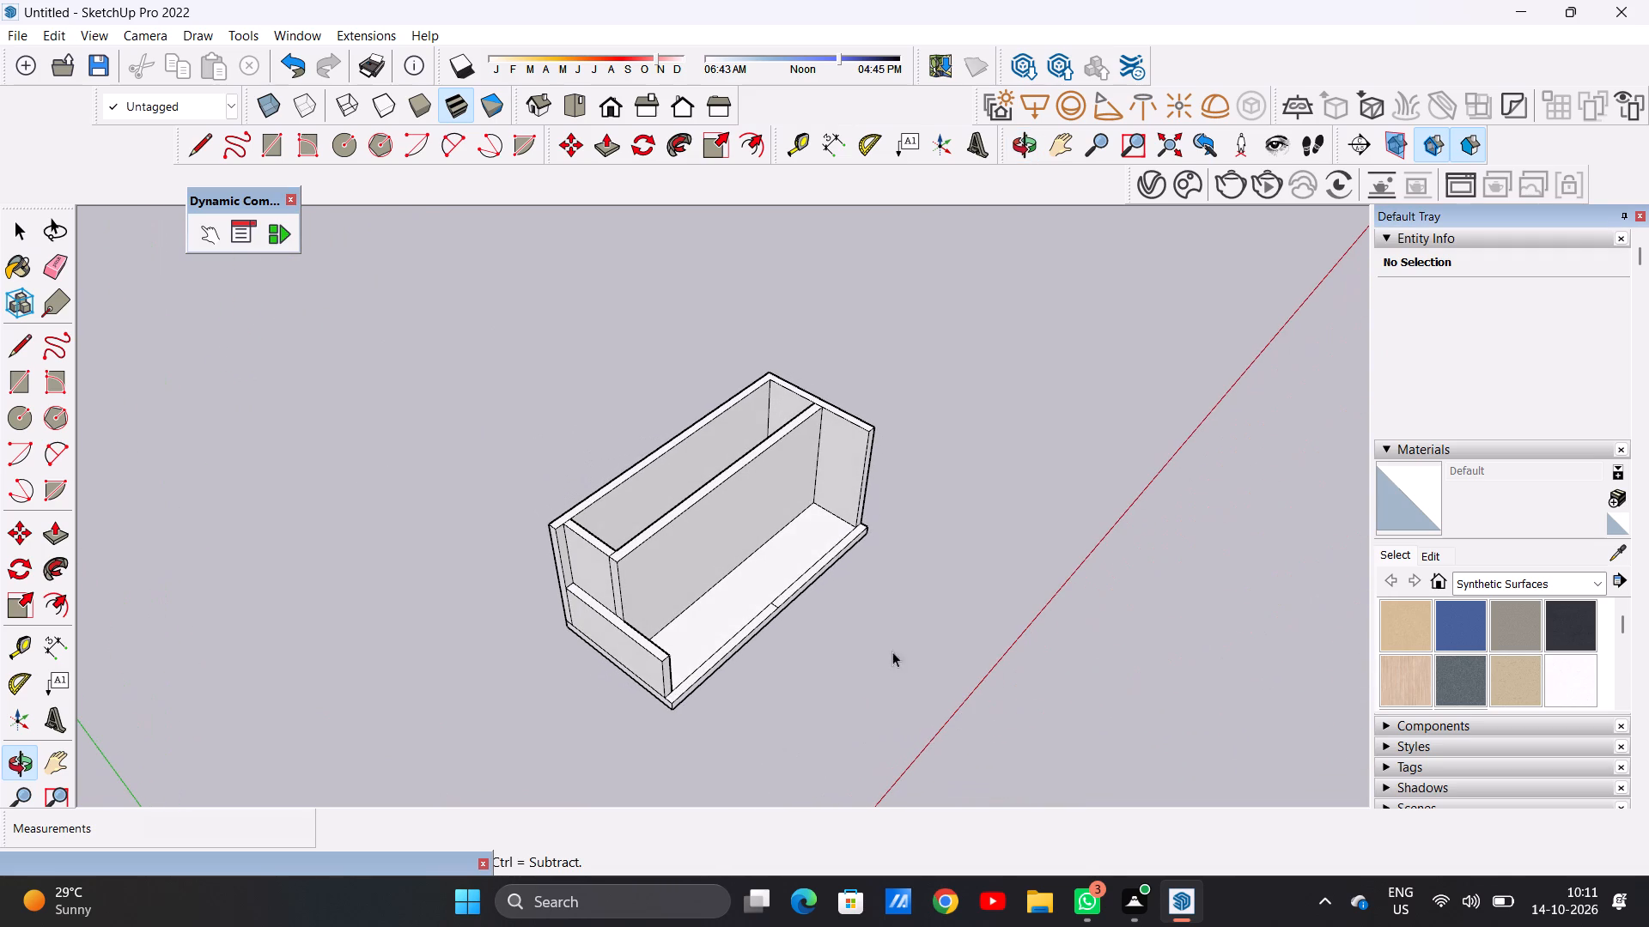
pyautogui.scroll(6, 745, 639)
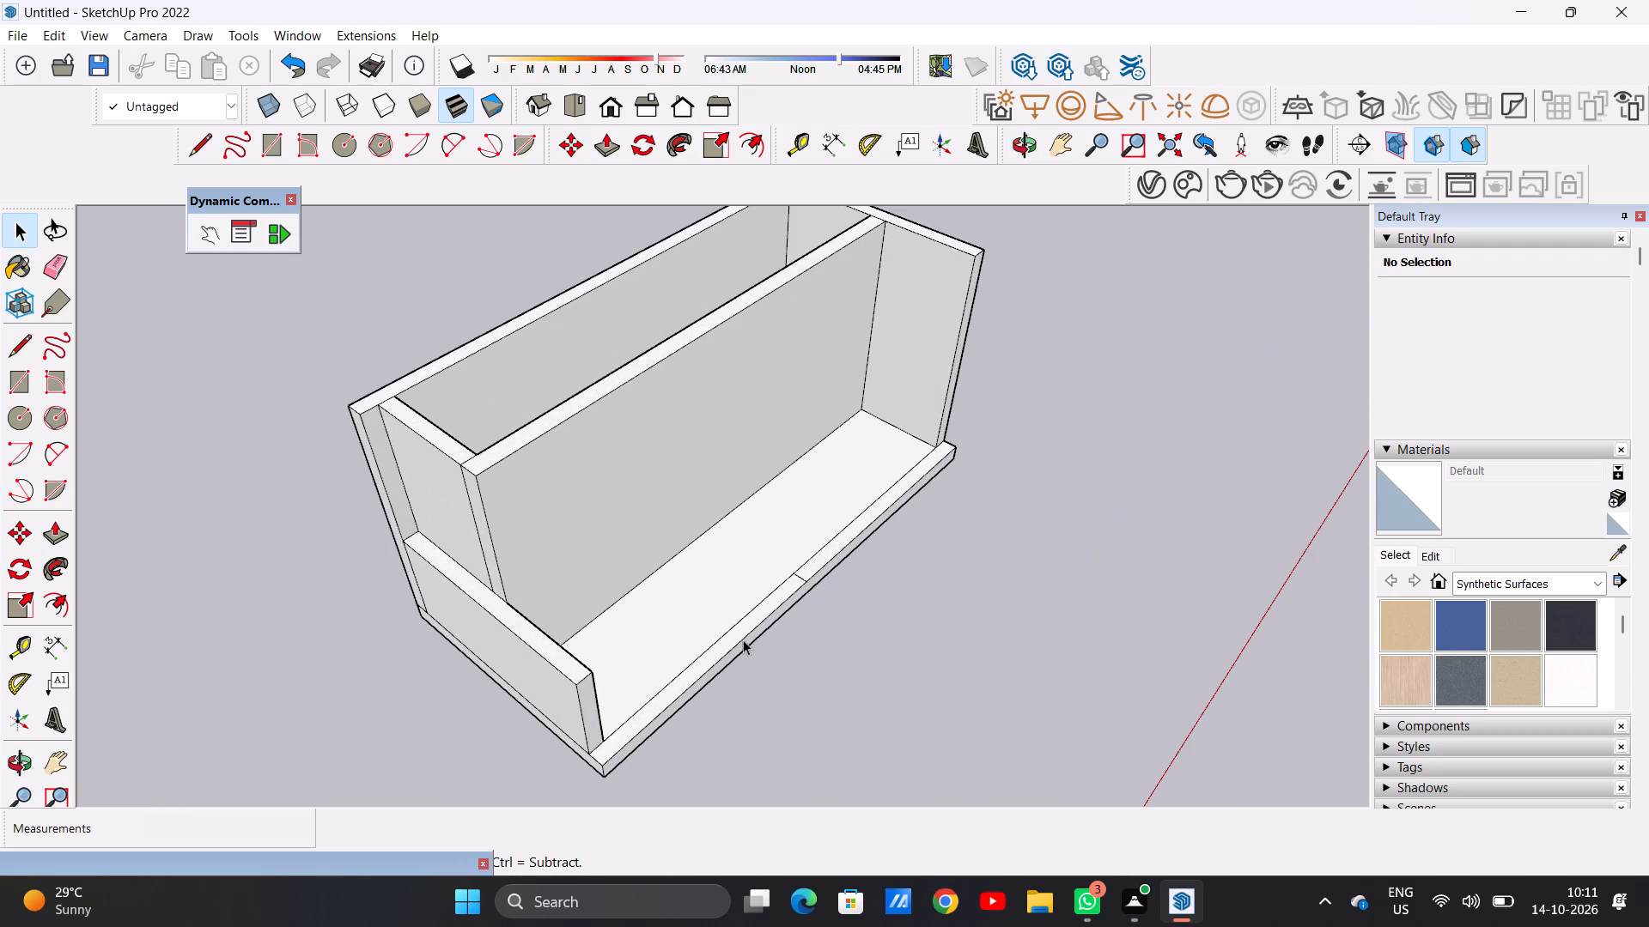
pyautogui.scroll(-4, 616, 506)
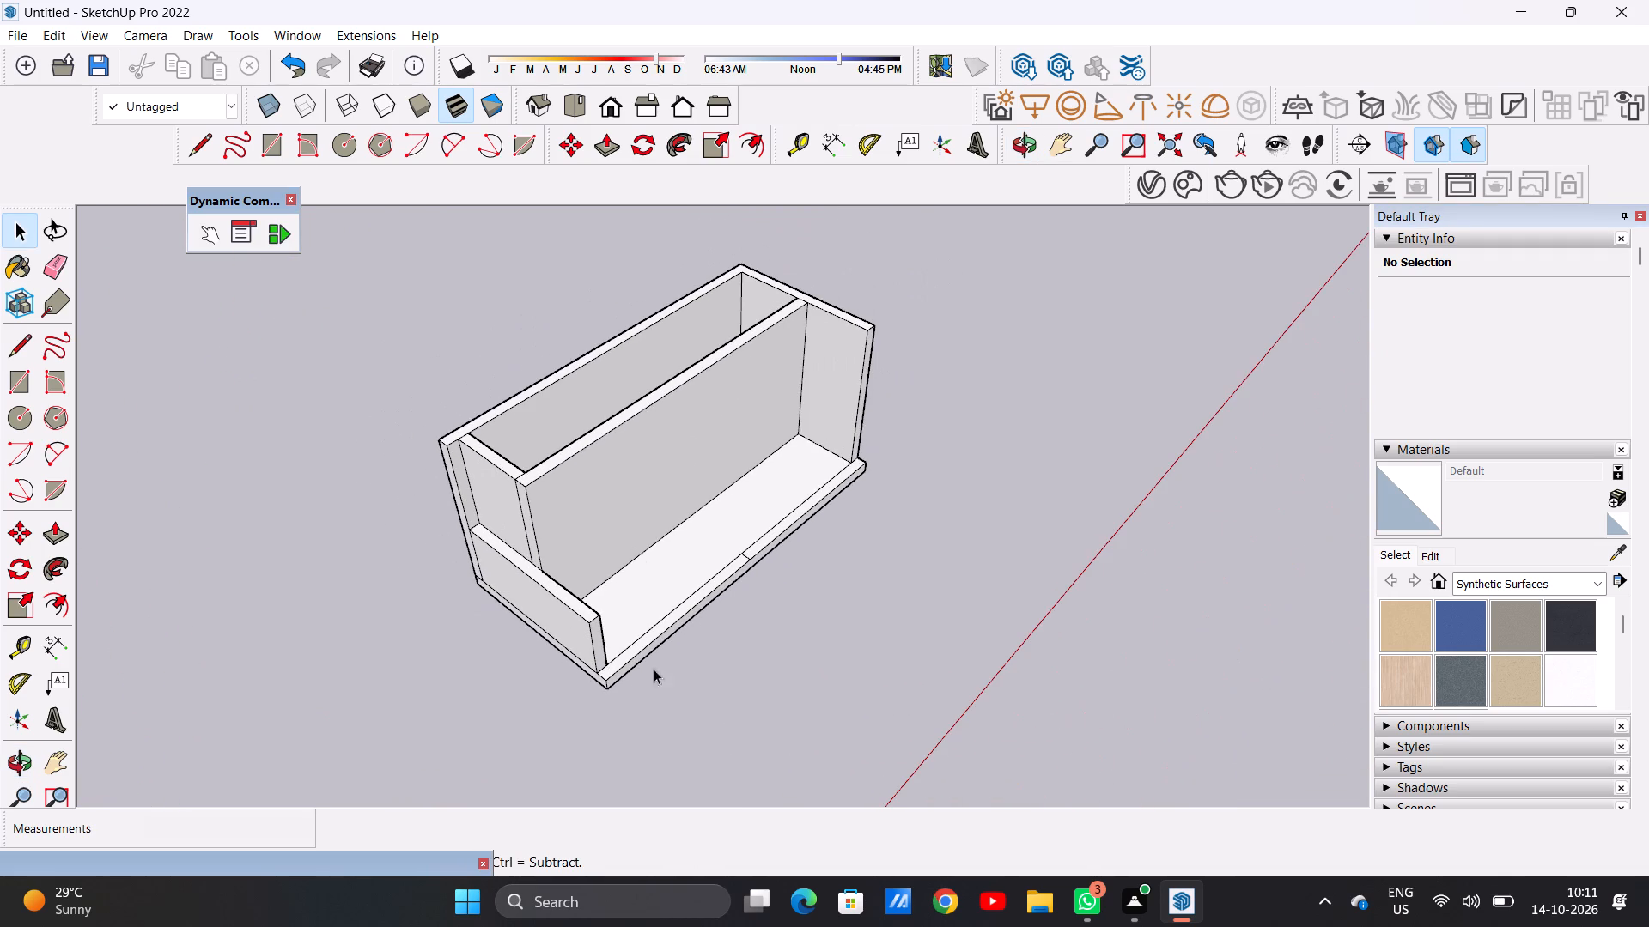
pyautogui.scroll(16, 627, 683)
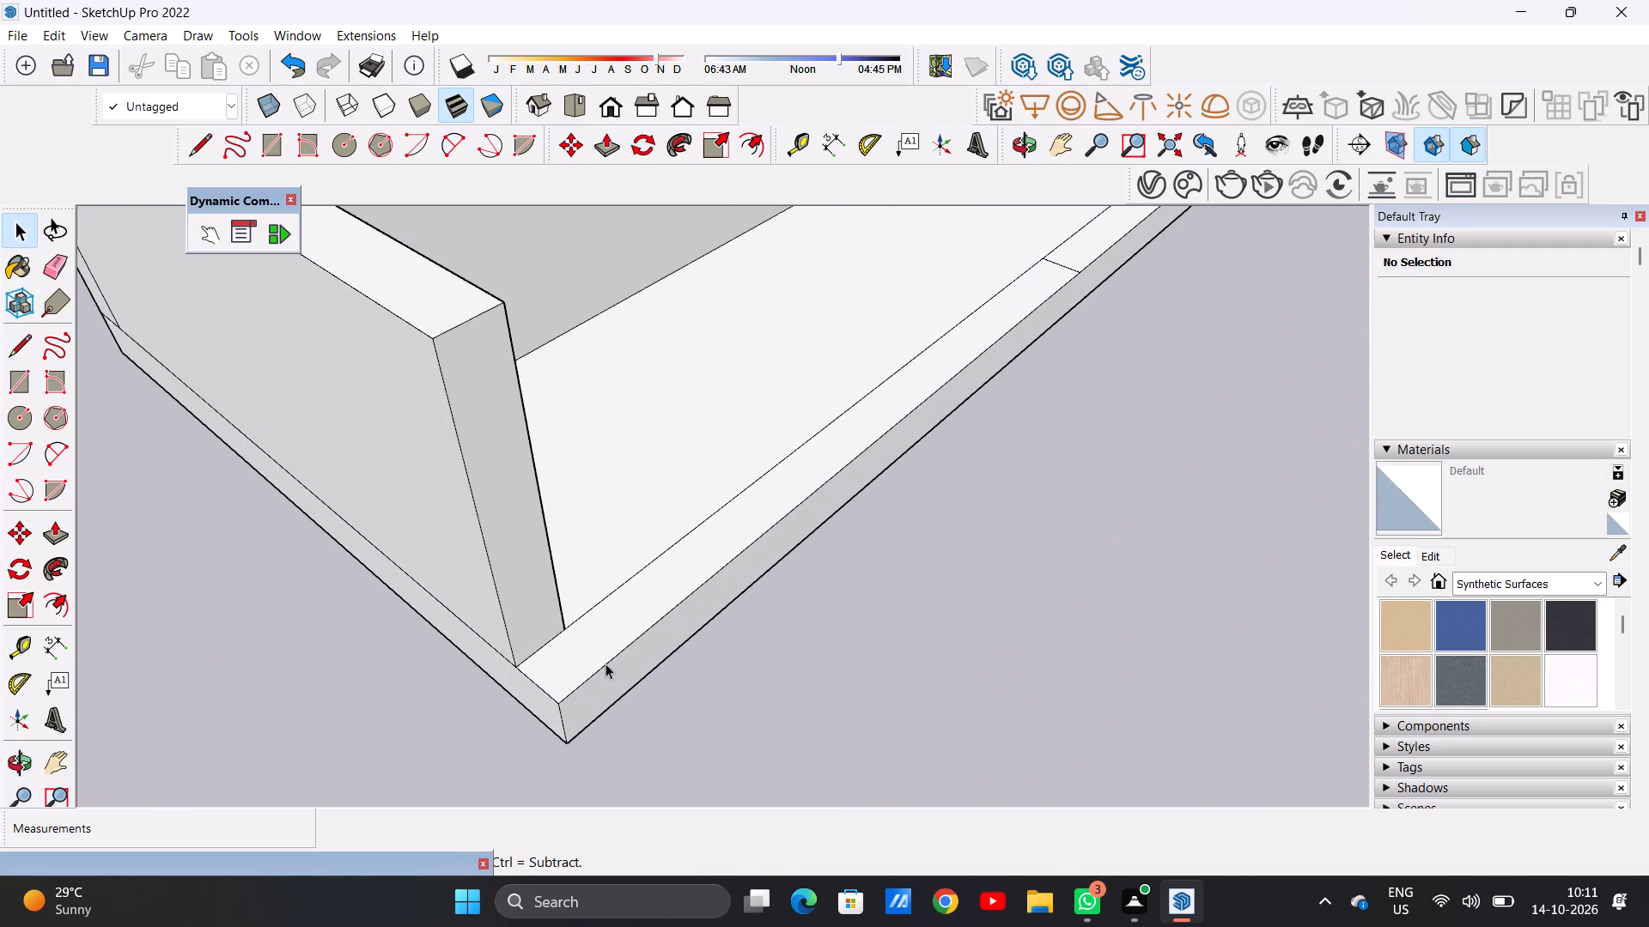
pyautogui.press('p')
pyautogui.click(597, 683)
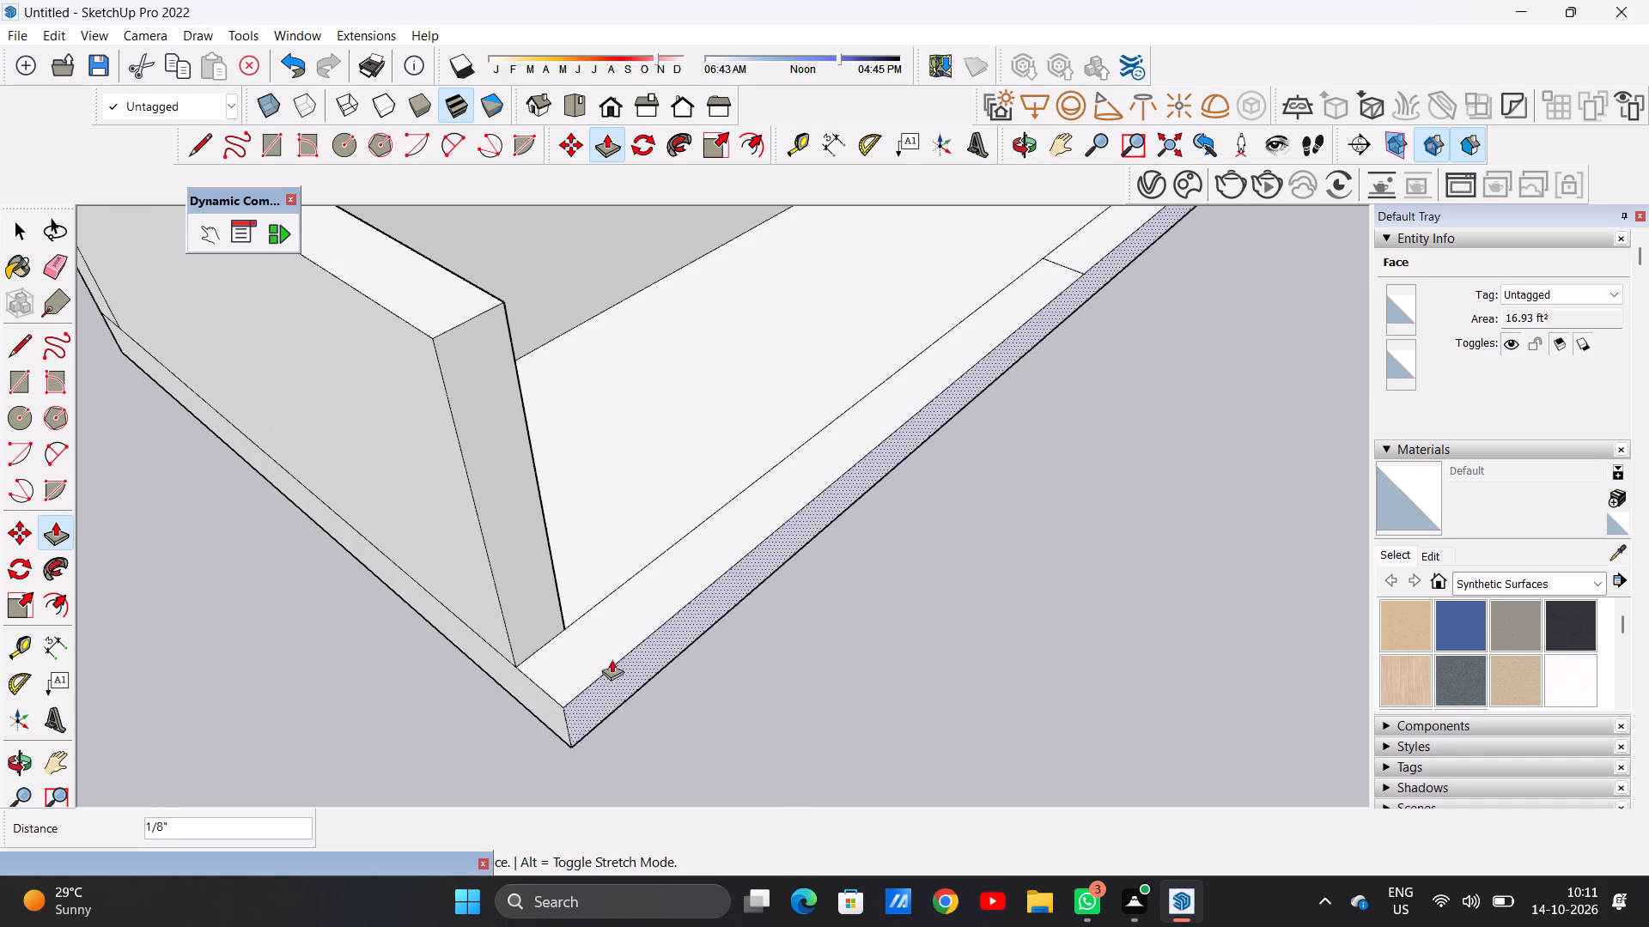
pyautogui.scroll(-10, 610, 658)
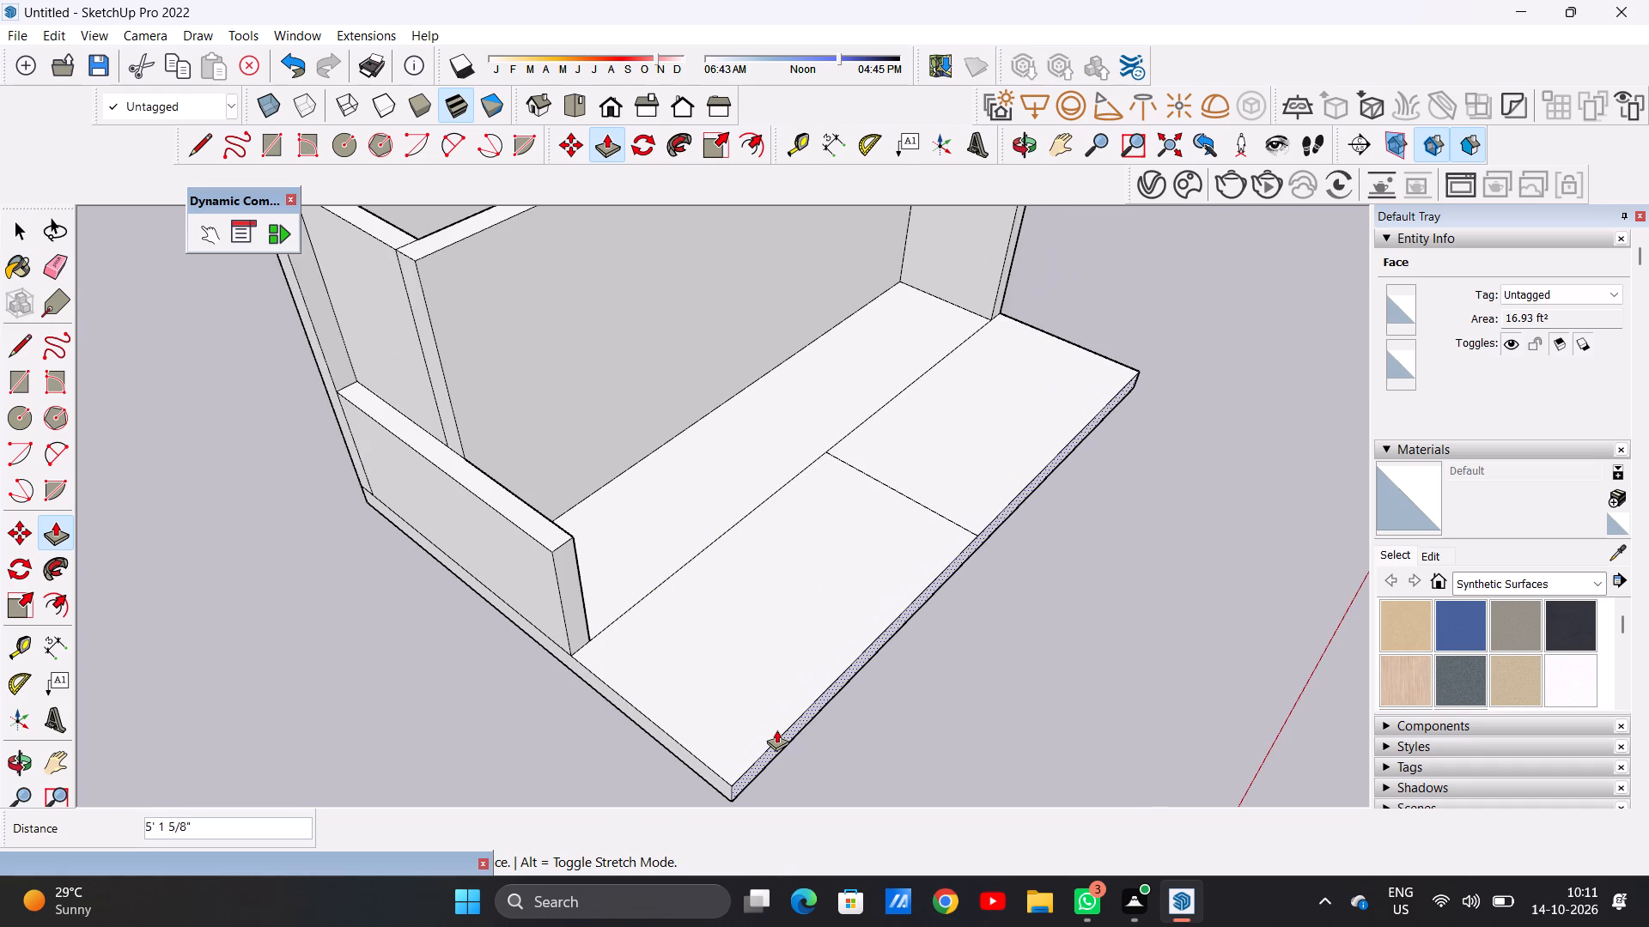
pyautogui.doubleClick(776, 730)
pyautogui.press('space')
pyautogui.scroll(-6, 693, 691)
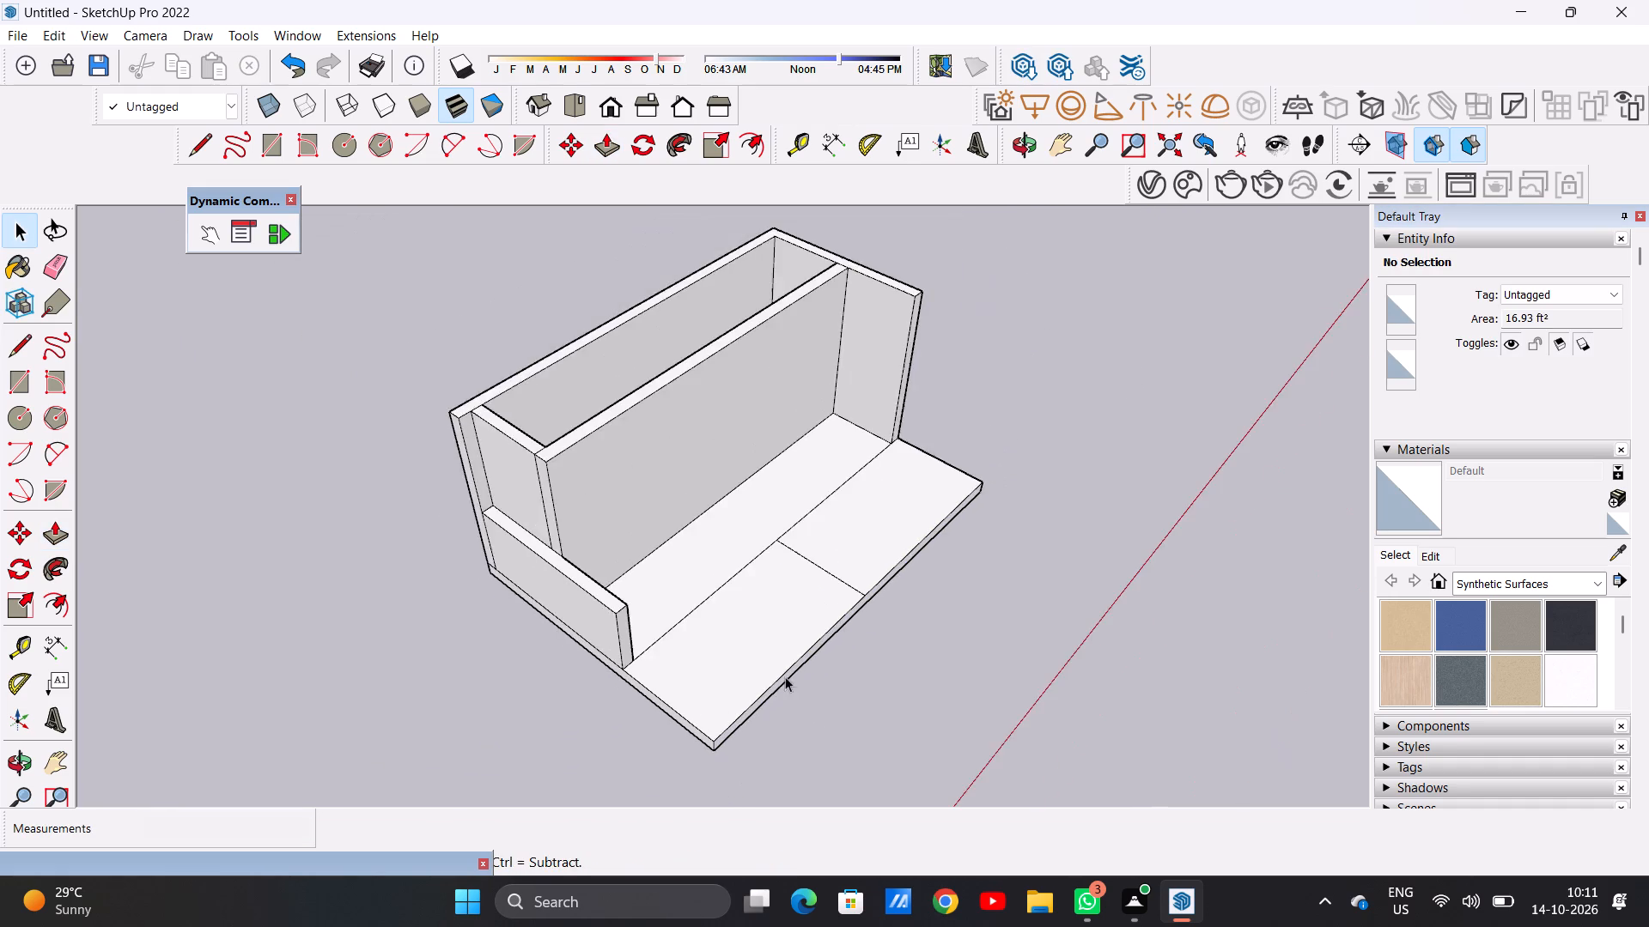
# Erase the short dividing line and the long seam line on top of the extended front floor.
pyautogui.moveTo(862, 682); pyautogui.dragTo(578, 649, button='middle')
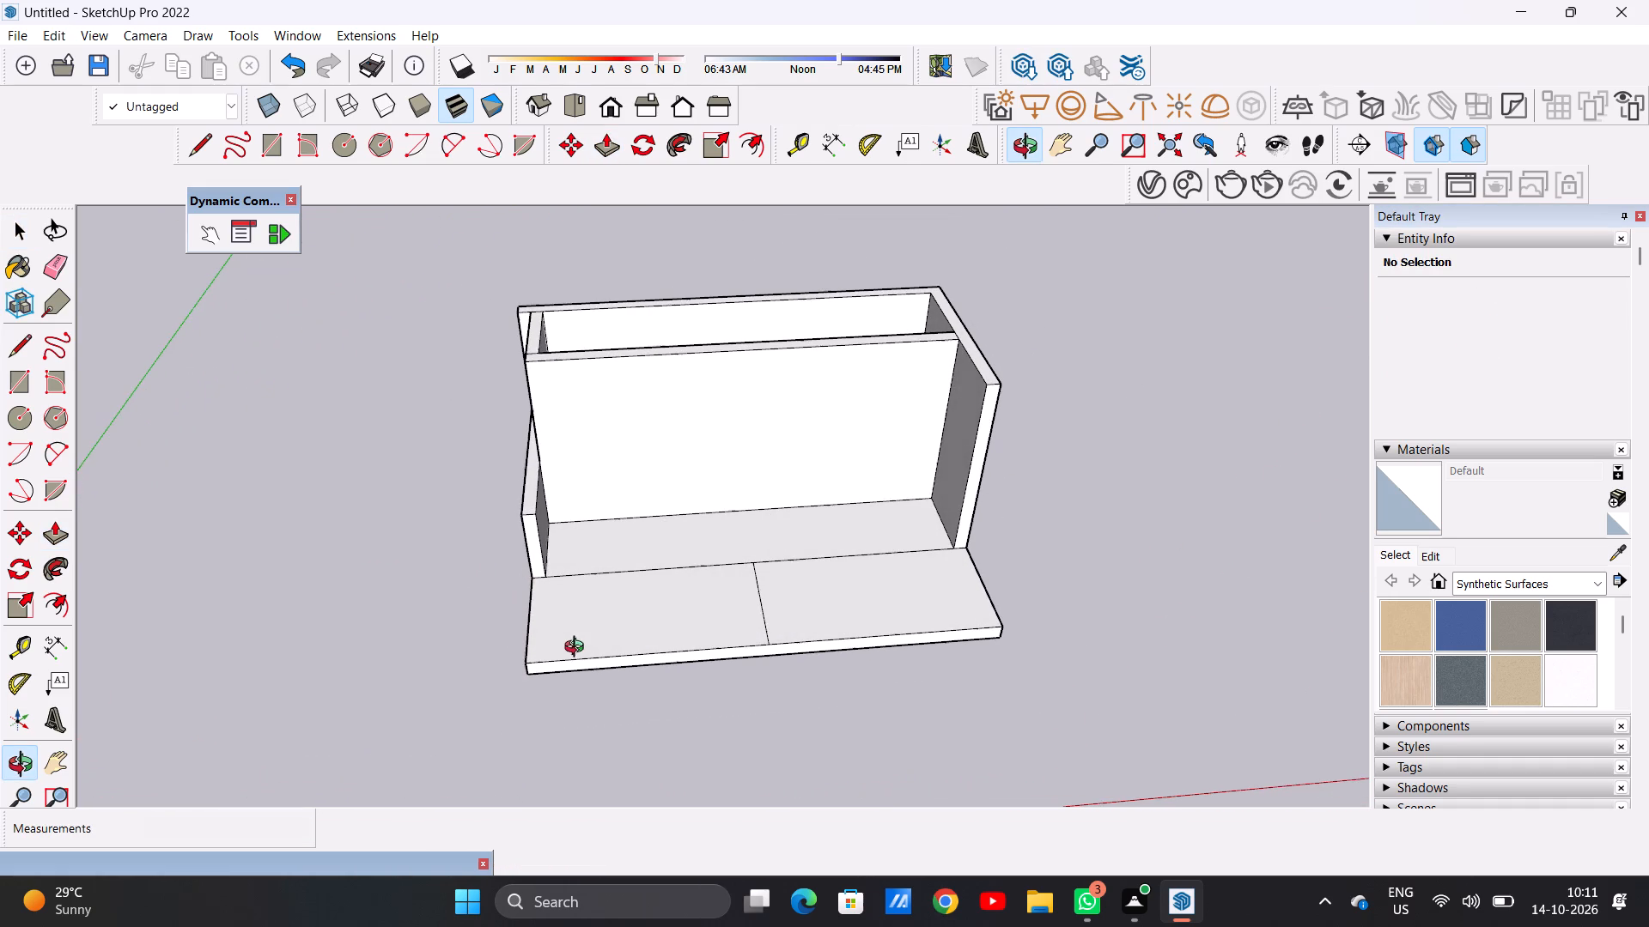
pyautogui.moveTo(578, 649); pyautogui.dragTo(580, 651, button='middle')
pyautogui.scroll(6, 707, 585)
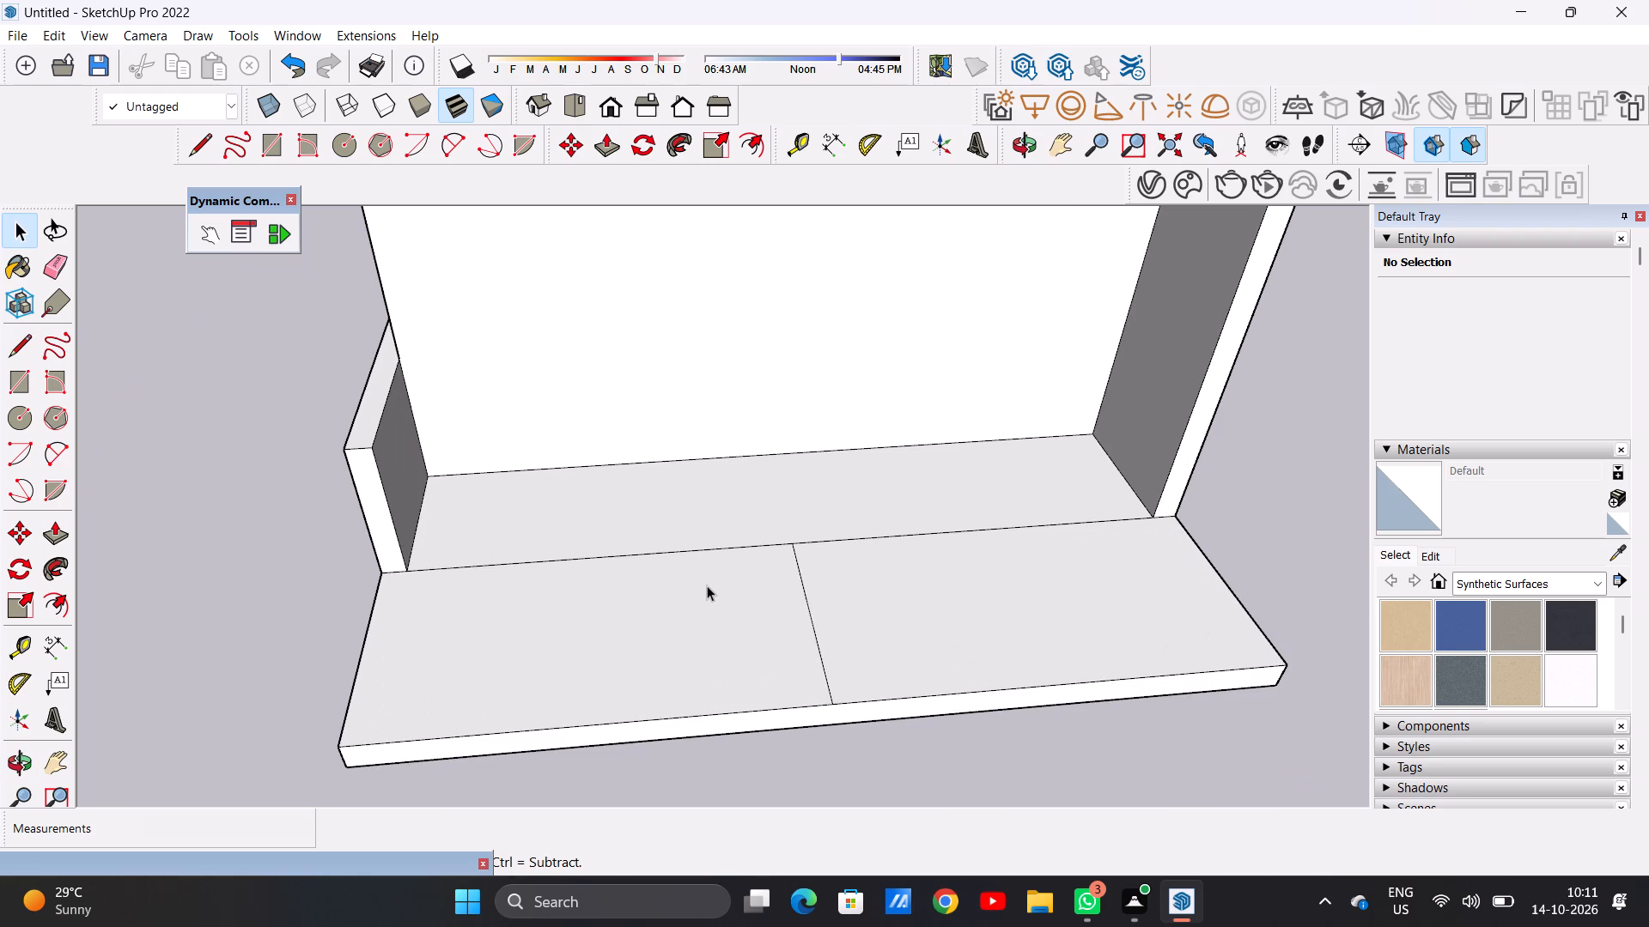
pyautogui.press('e')
pyautogui.moveTo(752, 600); pyautogui.dragTo(840, 603)
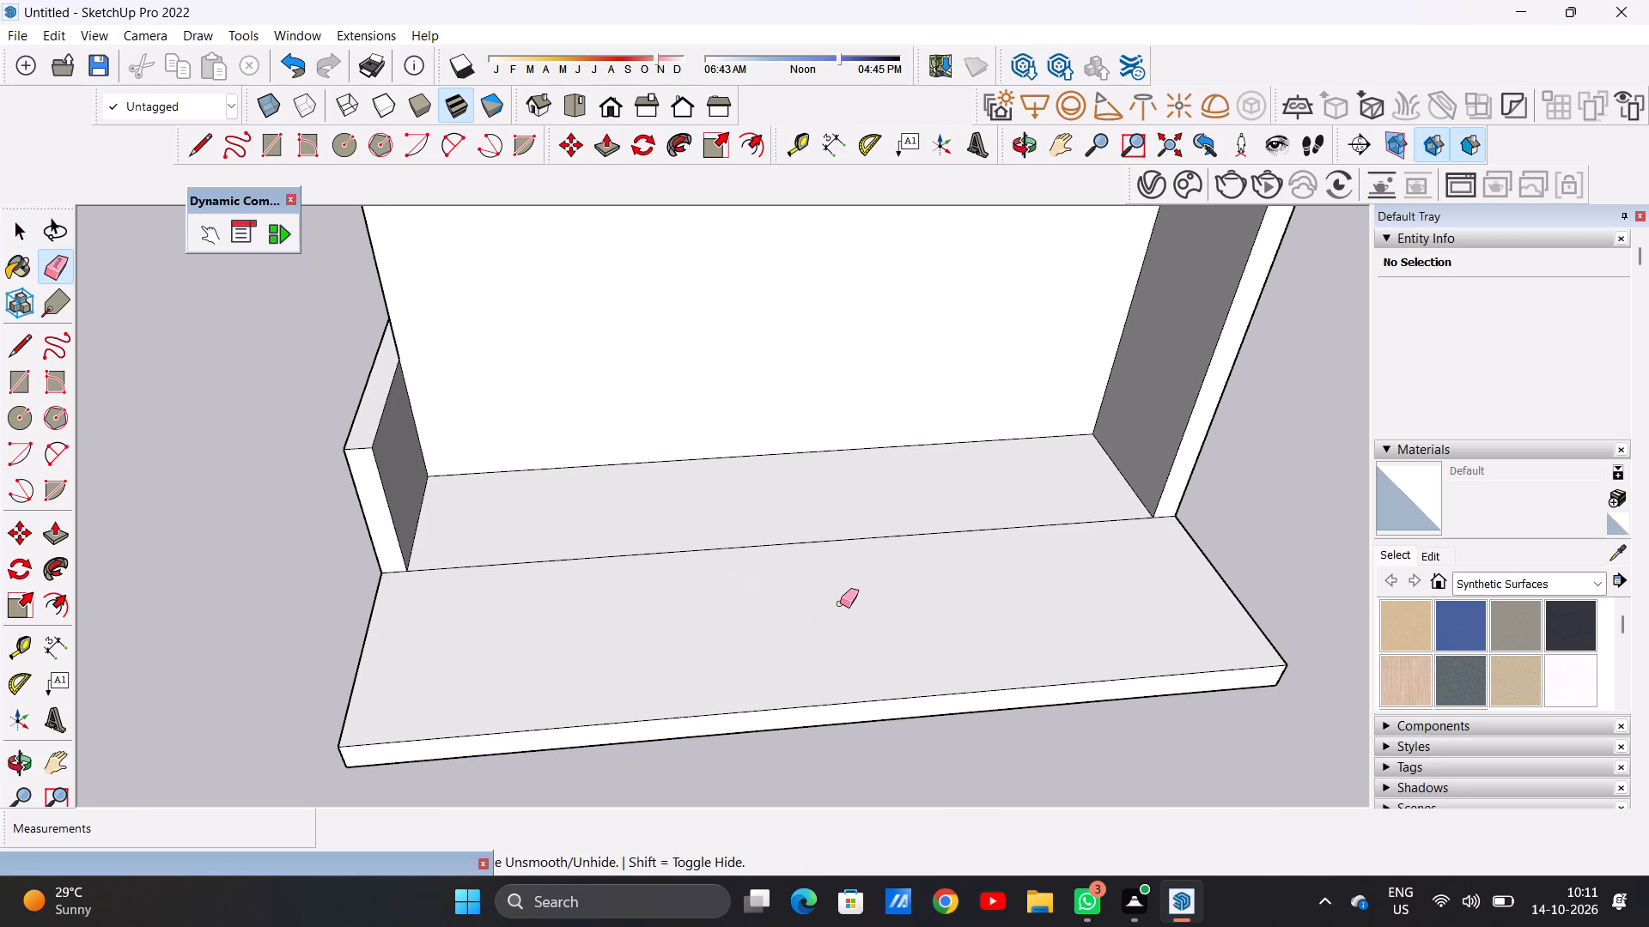
pyautogui.click(855, 550)
pyautogui.moveTo(853, 499); pyautogui.dragTo(847, 553)
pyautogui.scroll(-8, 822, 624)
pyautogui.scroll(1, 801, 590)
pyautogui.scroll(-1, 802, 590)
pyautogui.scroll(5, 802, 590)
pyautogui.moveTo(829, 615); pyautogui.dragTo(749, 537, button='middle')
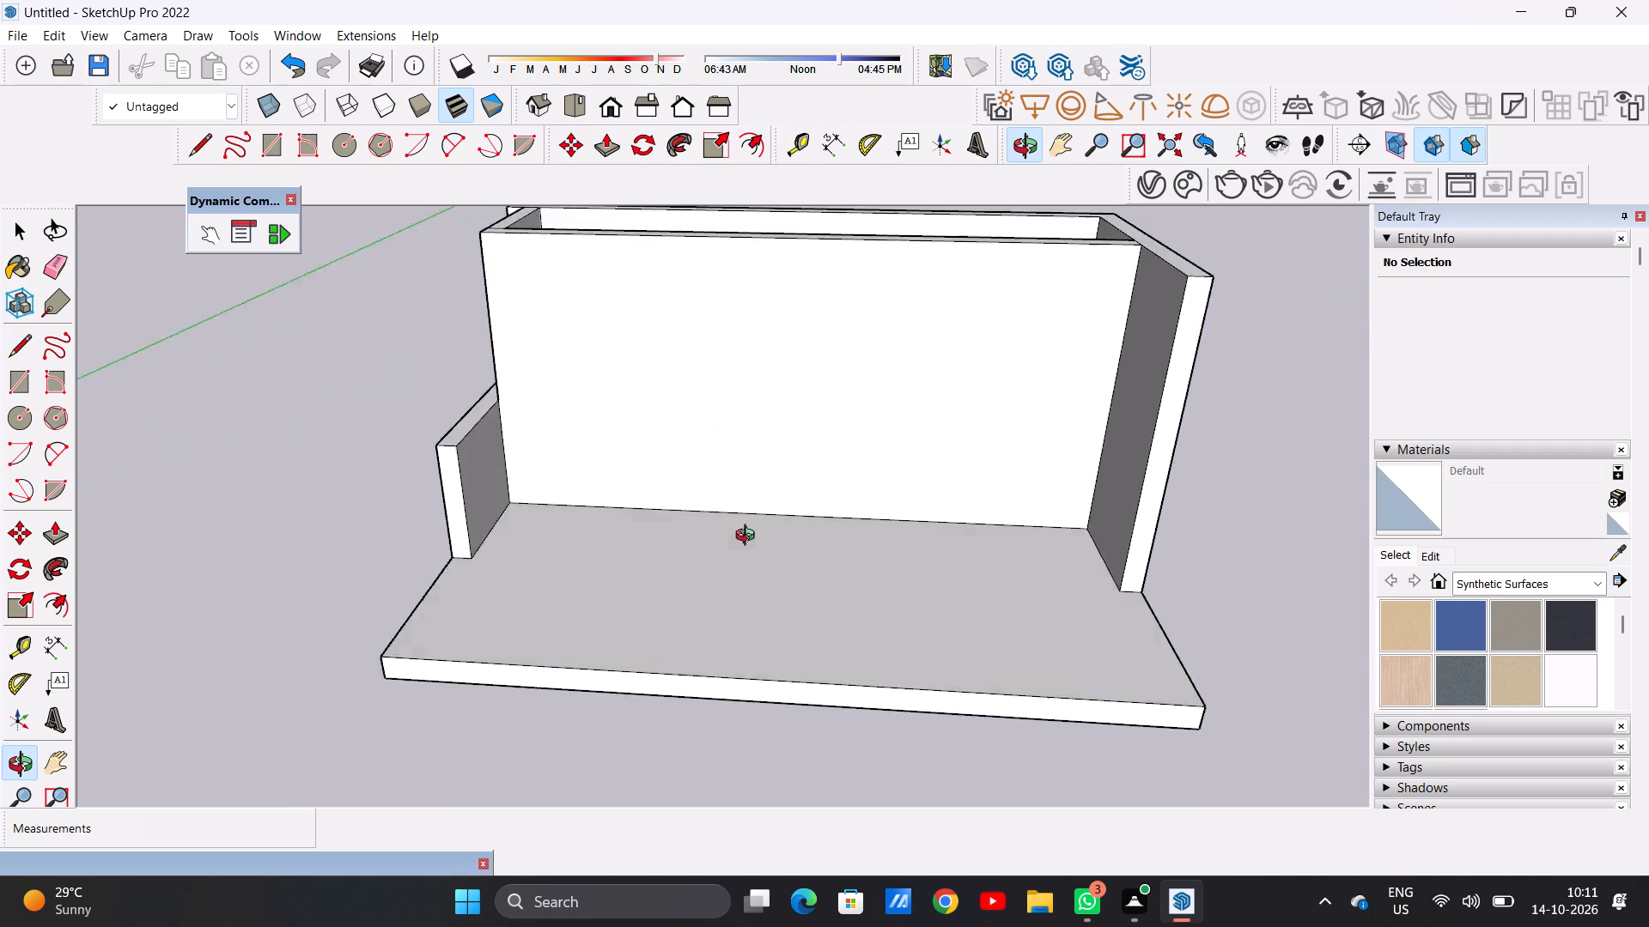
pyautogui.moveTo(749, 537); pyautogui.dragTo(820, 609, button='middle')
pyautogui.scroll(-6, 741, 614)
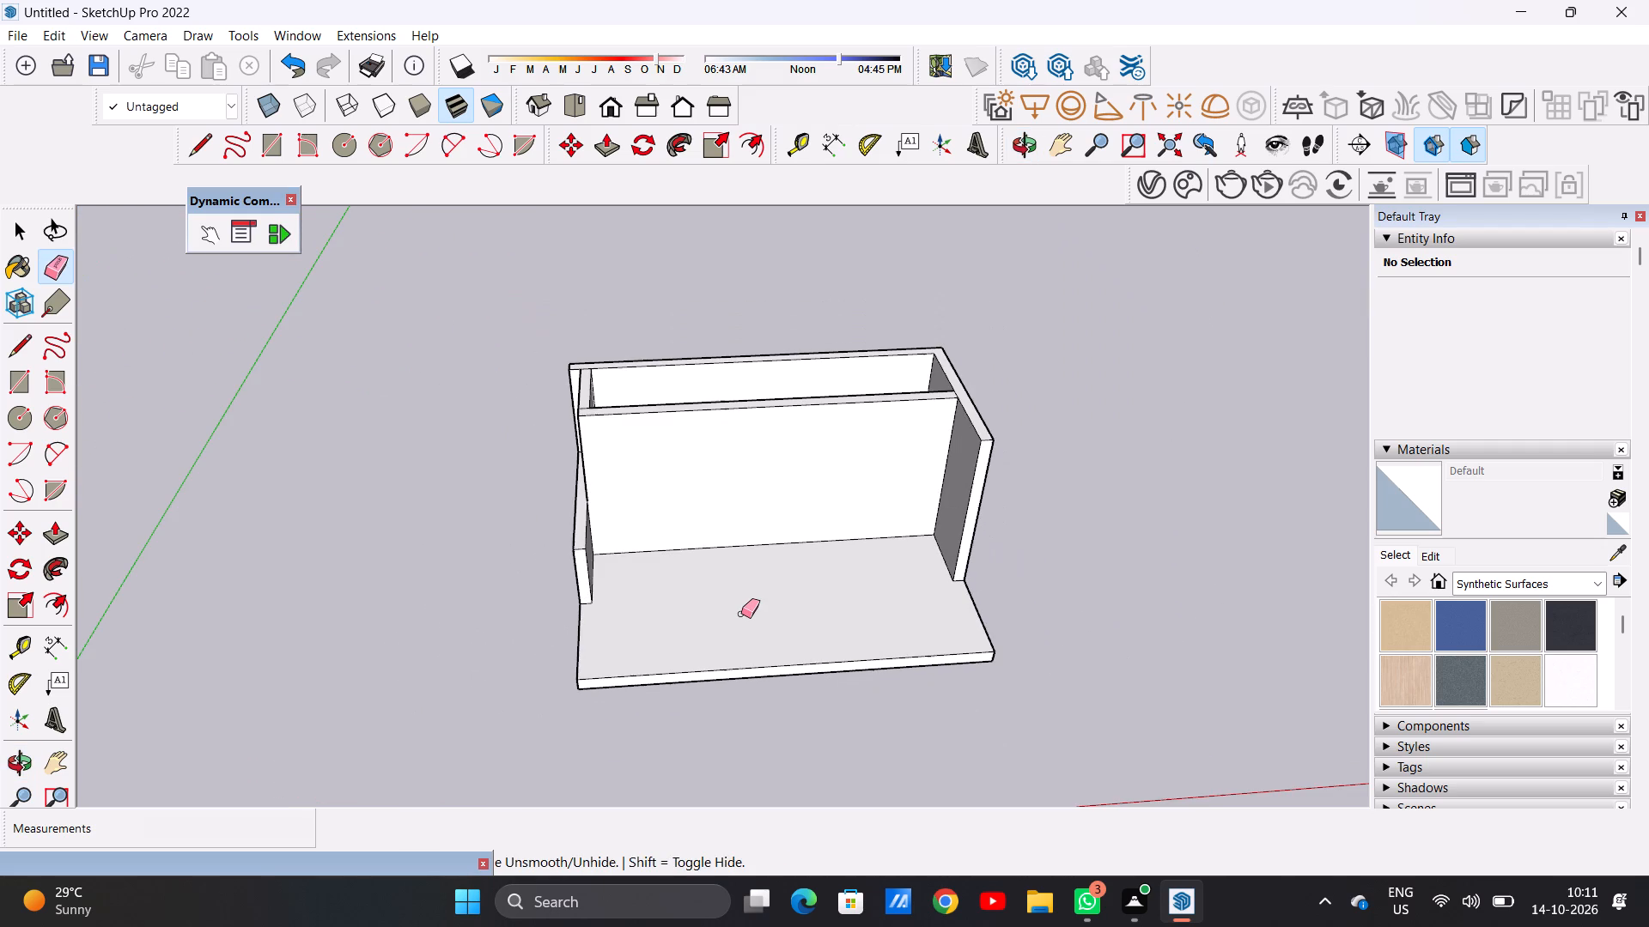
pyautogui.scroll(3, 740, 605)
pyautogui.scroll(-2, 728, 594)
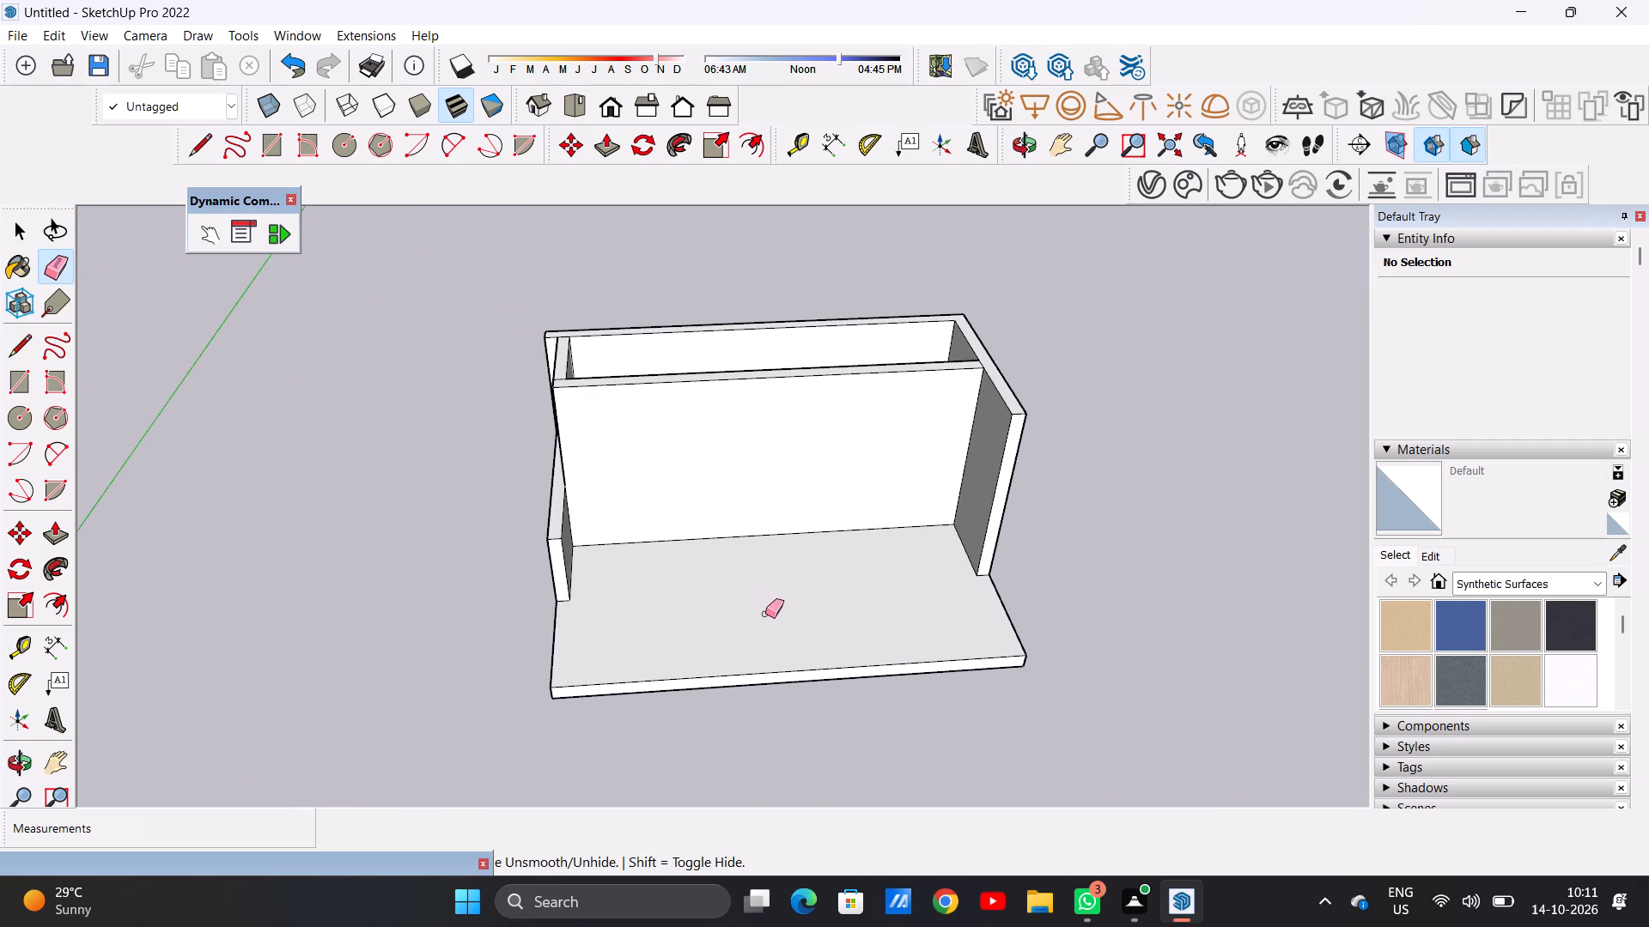
# Draw a line 4' 10 7/16" forward from the low wall's inner corner and continue it along the floor's front edge.
pyautogui.moveTo(760, 614); pyautogui.dragTo(500, 482, button='middle')
pyautogui.scroll(5, 526, 523)
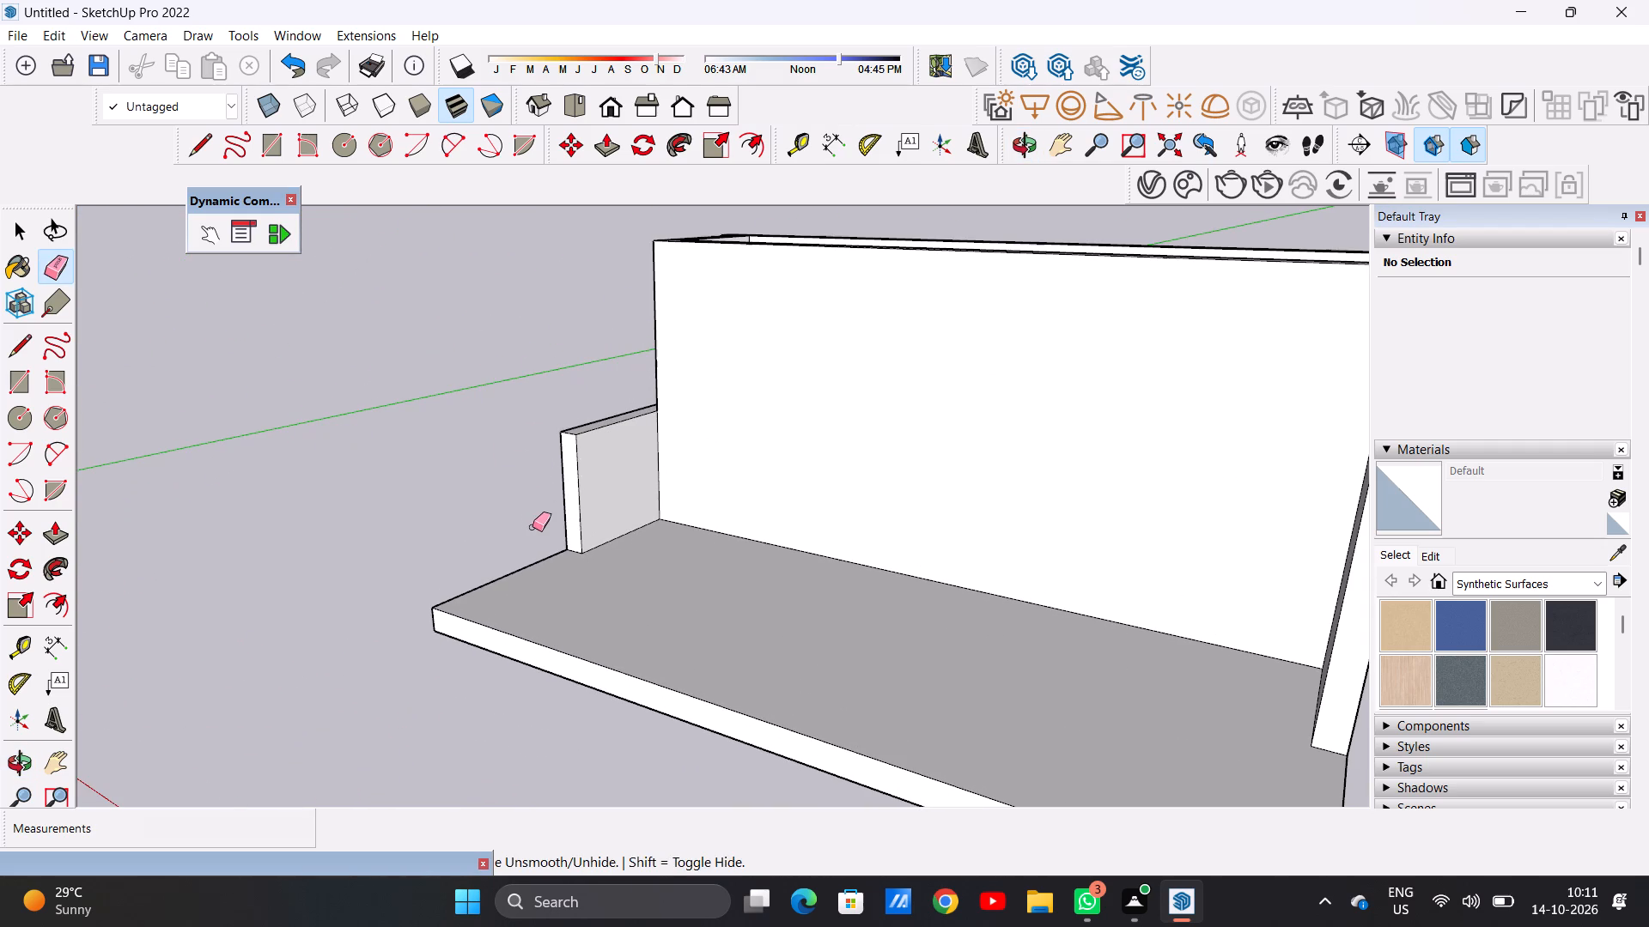
pyautogui.moveTo(739, 568); pyautogui.dragTo(824, 621, button='middle')
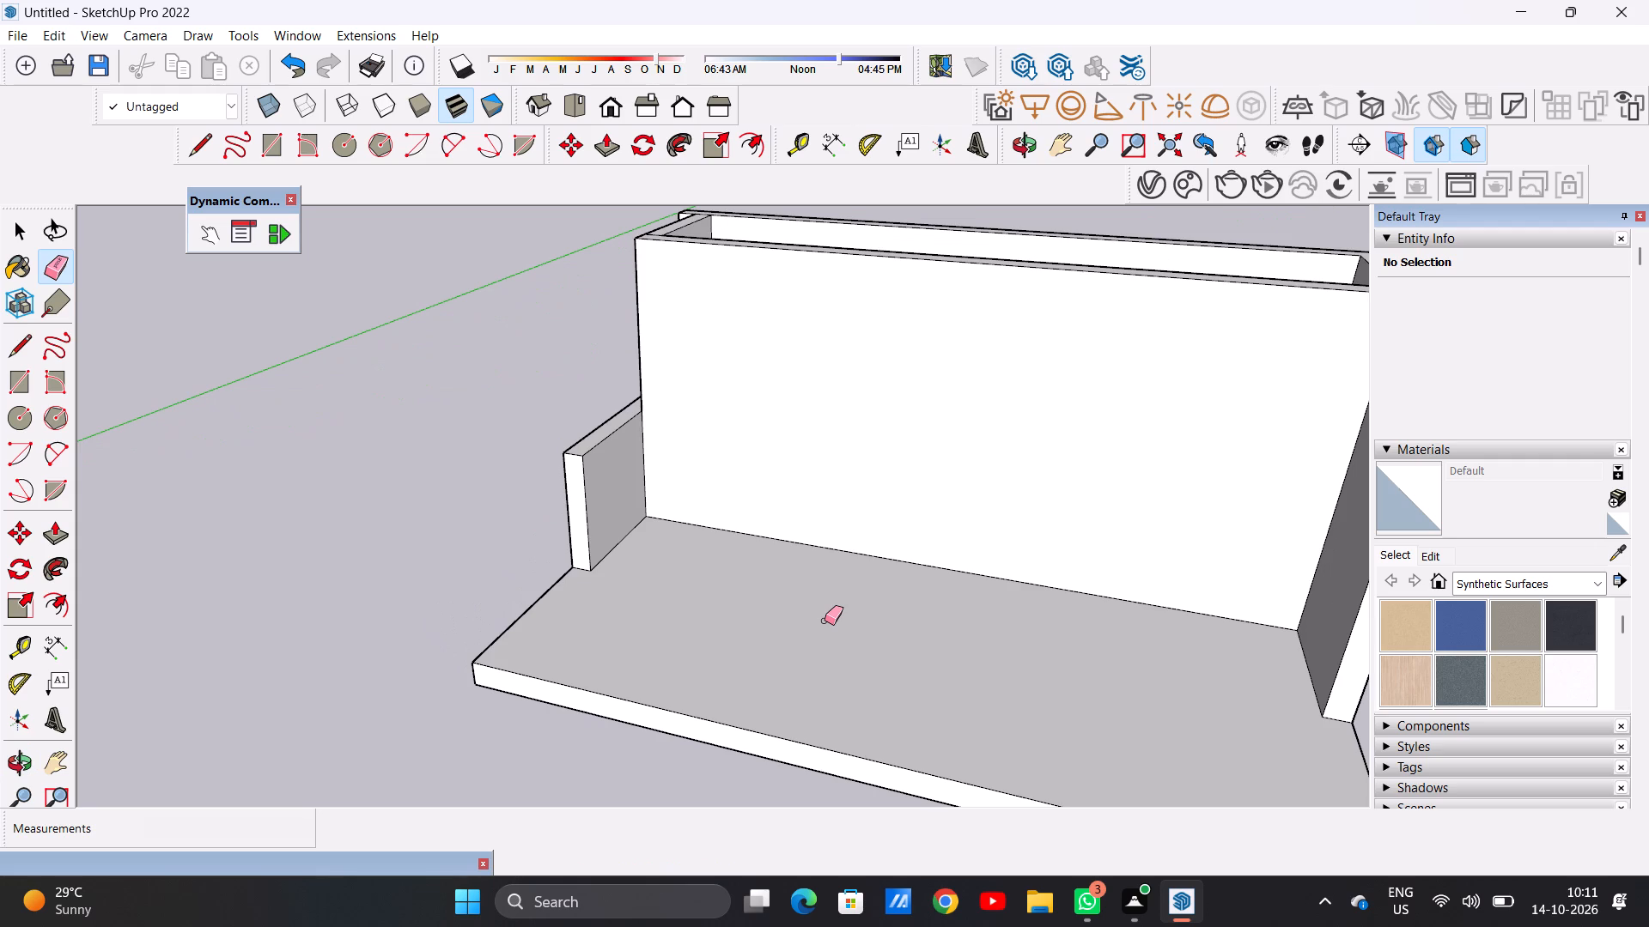
pyautogui.press('l')
pyautogui.scroll(7, 779, 590)
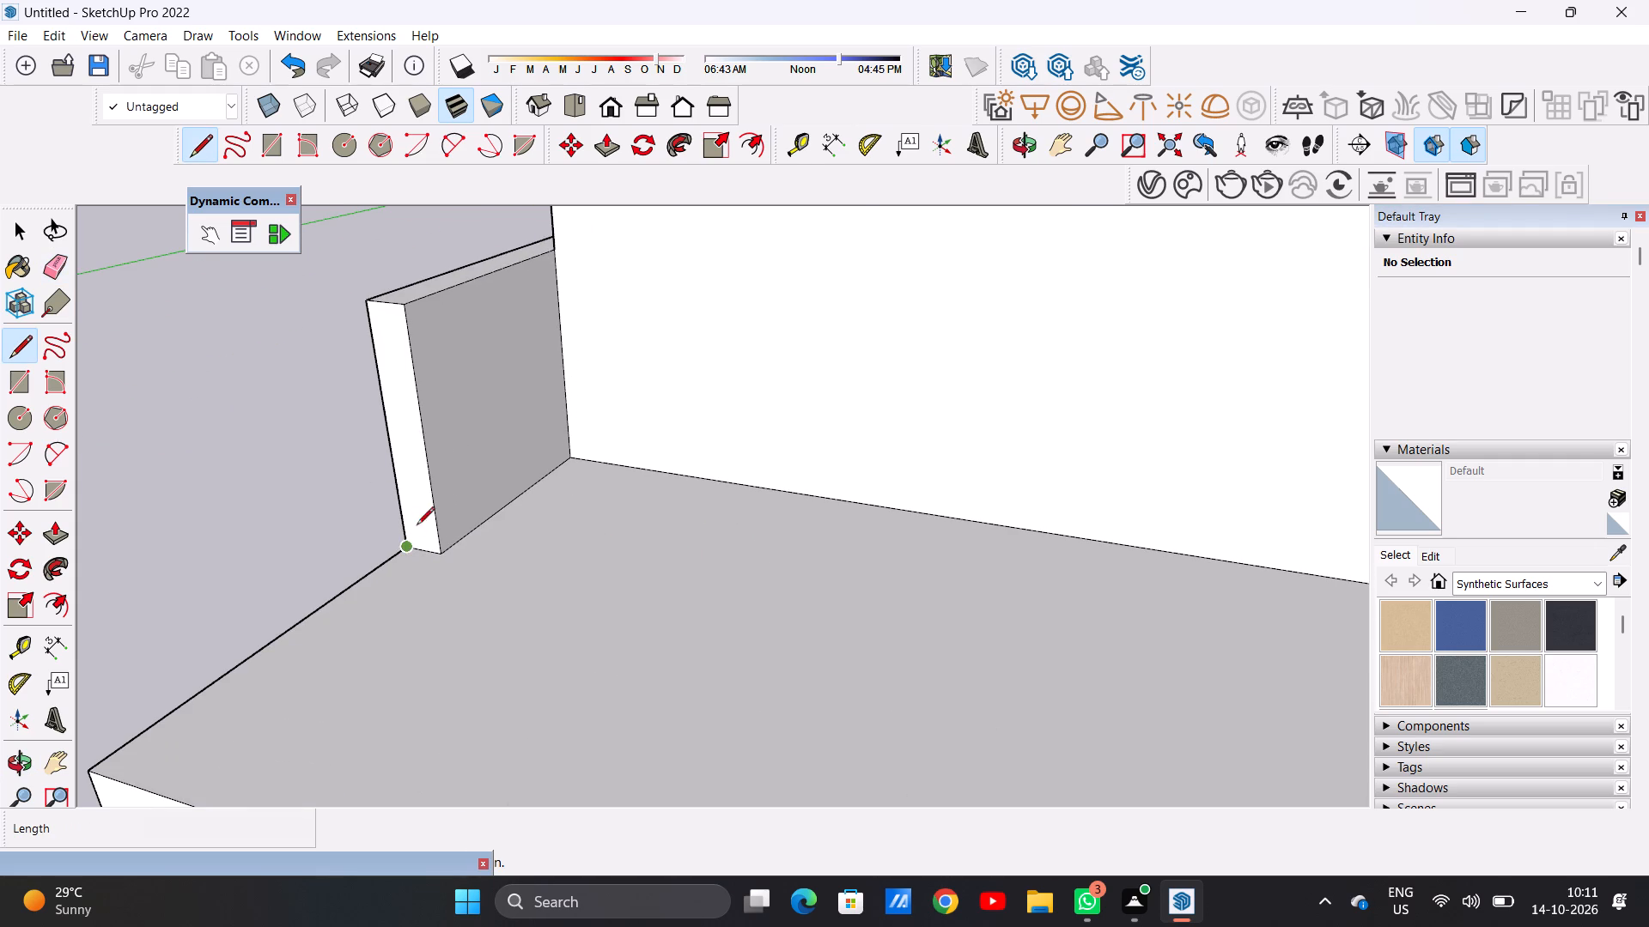
pyautogui.click(441, 553)
pyautogui.scroll(-5, 339, 617)
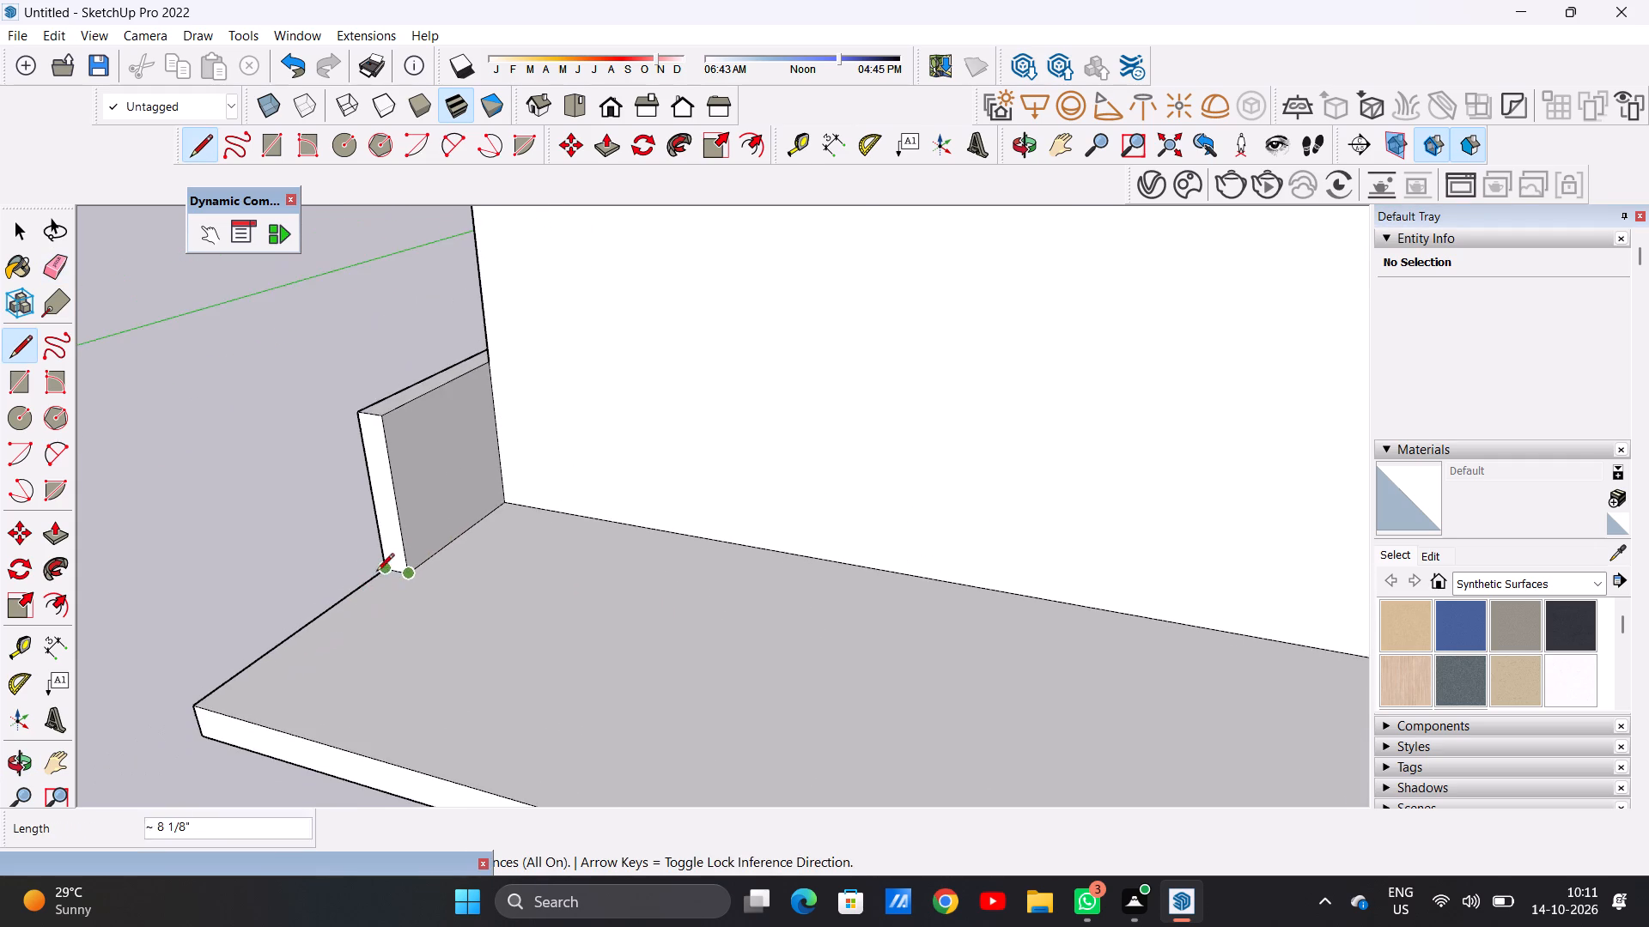
pyautogui.scroll(-3, 376, 581)
pyautogui.click(289, 661)
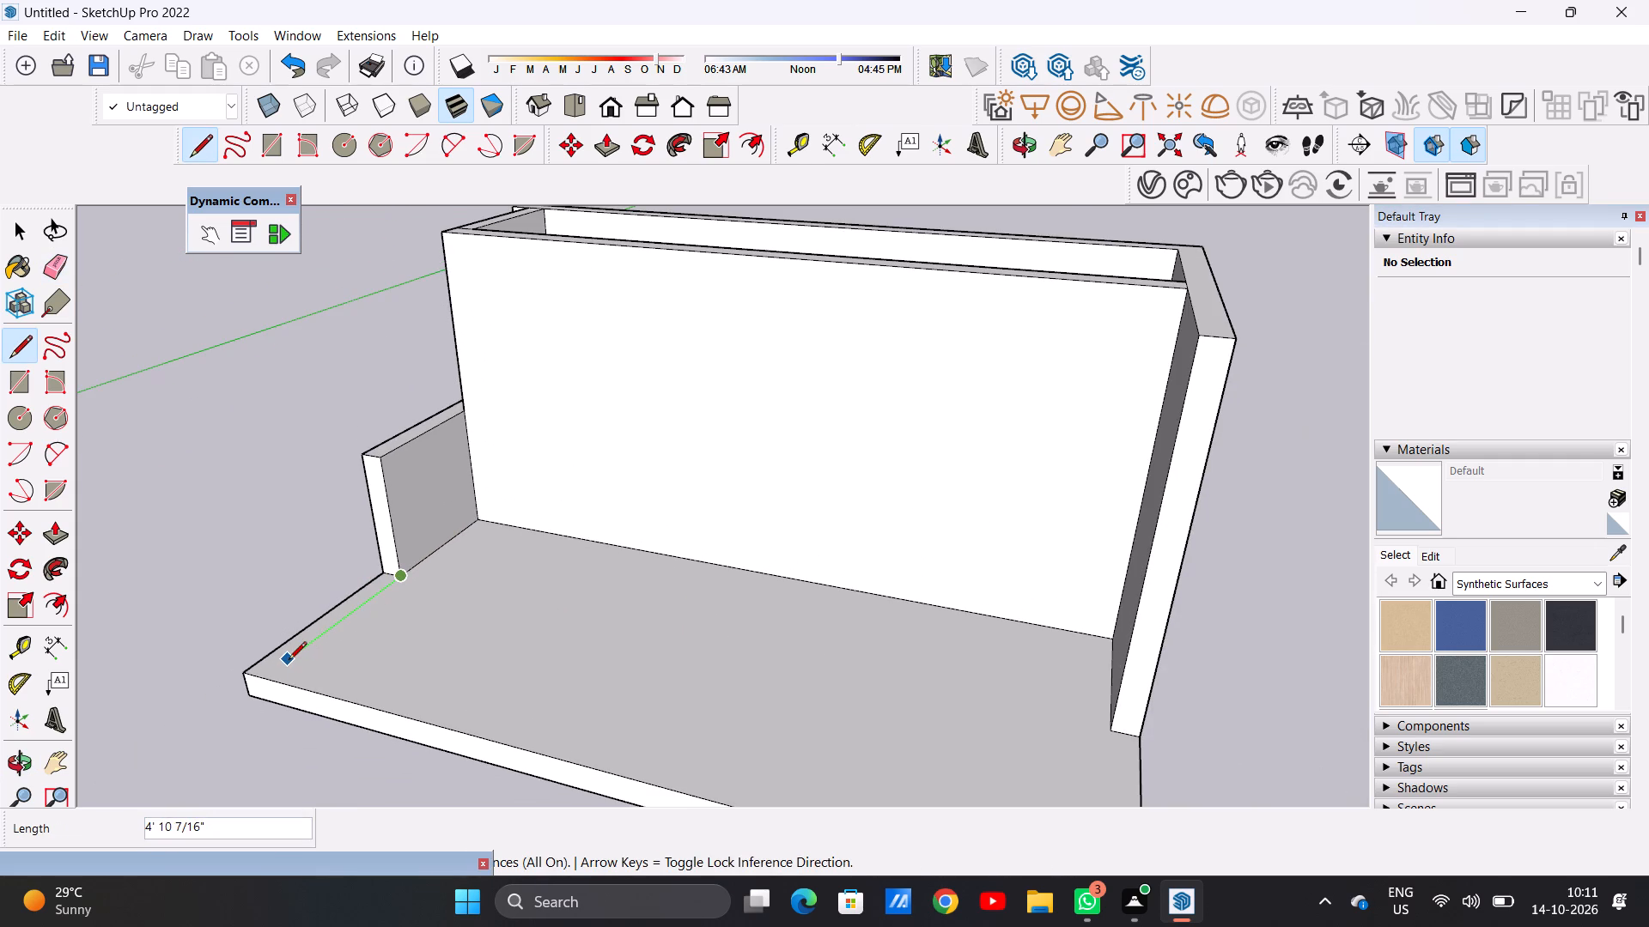
pyautogui.scroll(-6, 499, 697)
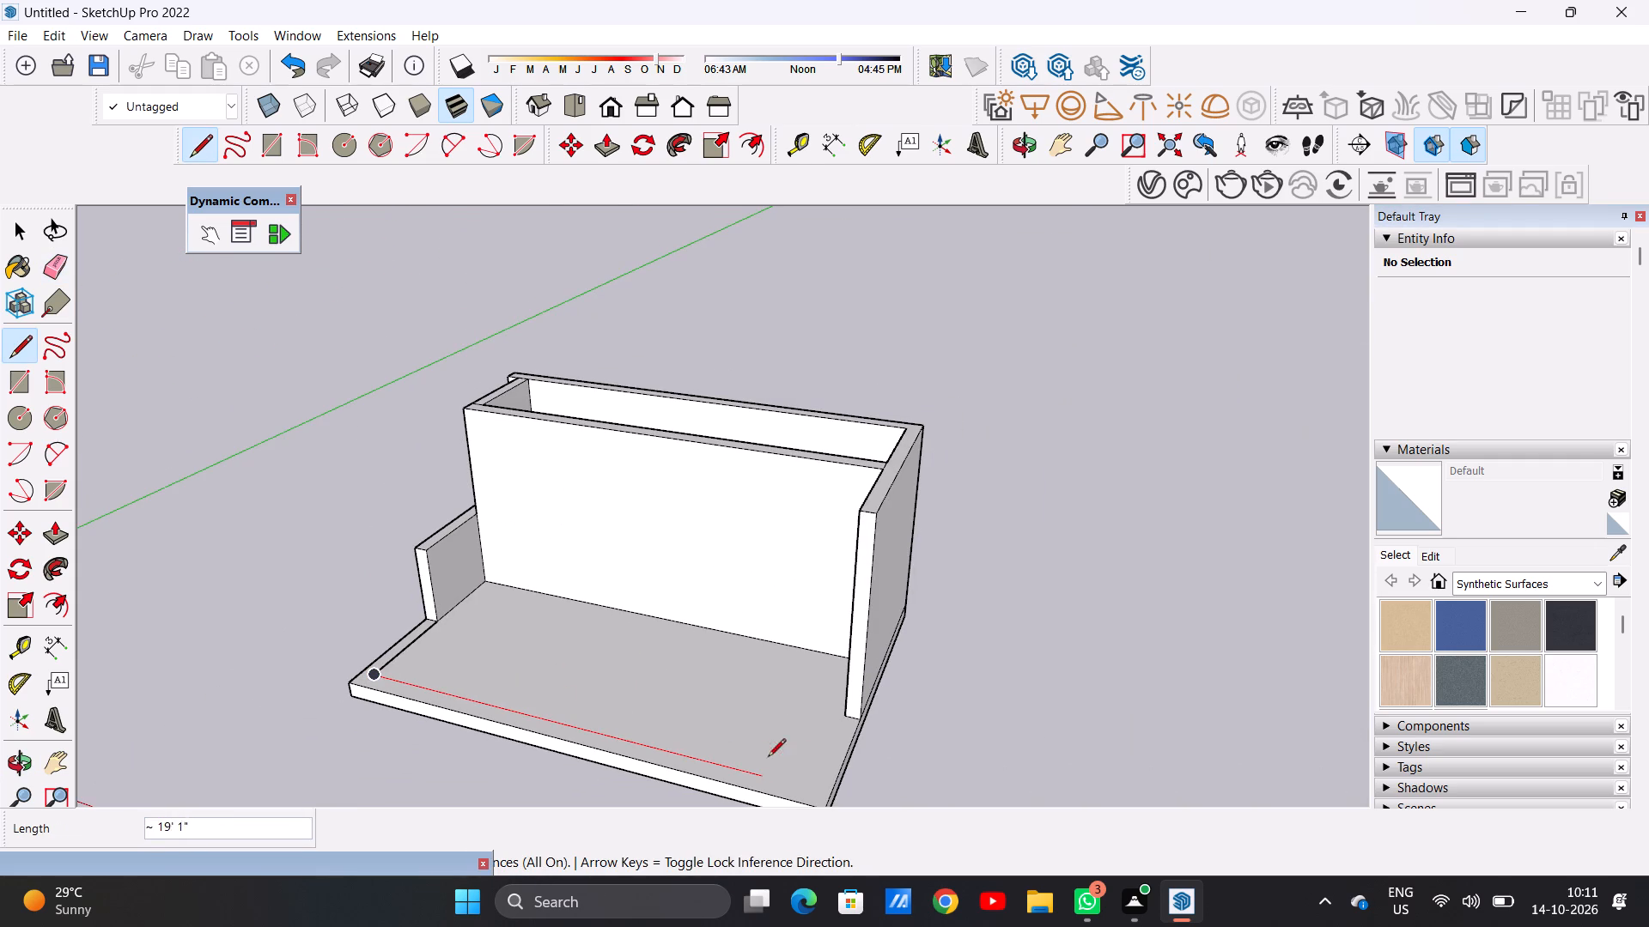
pyautogui.click(811, 778)
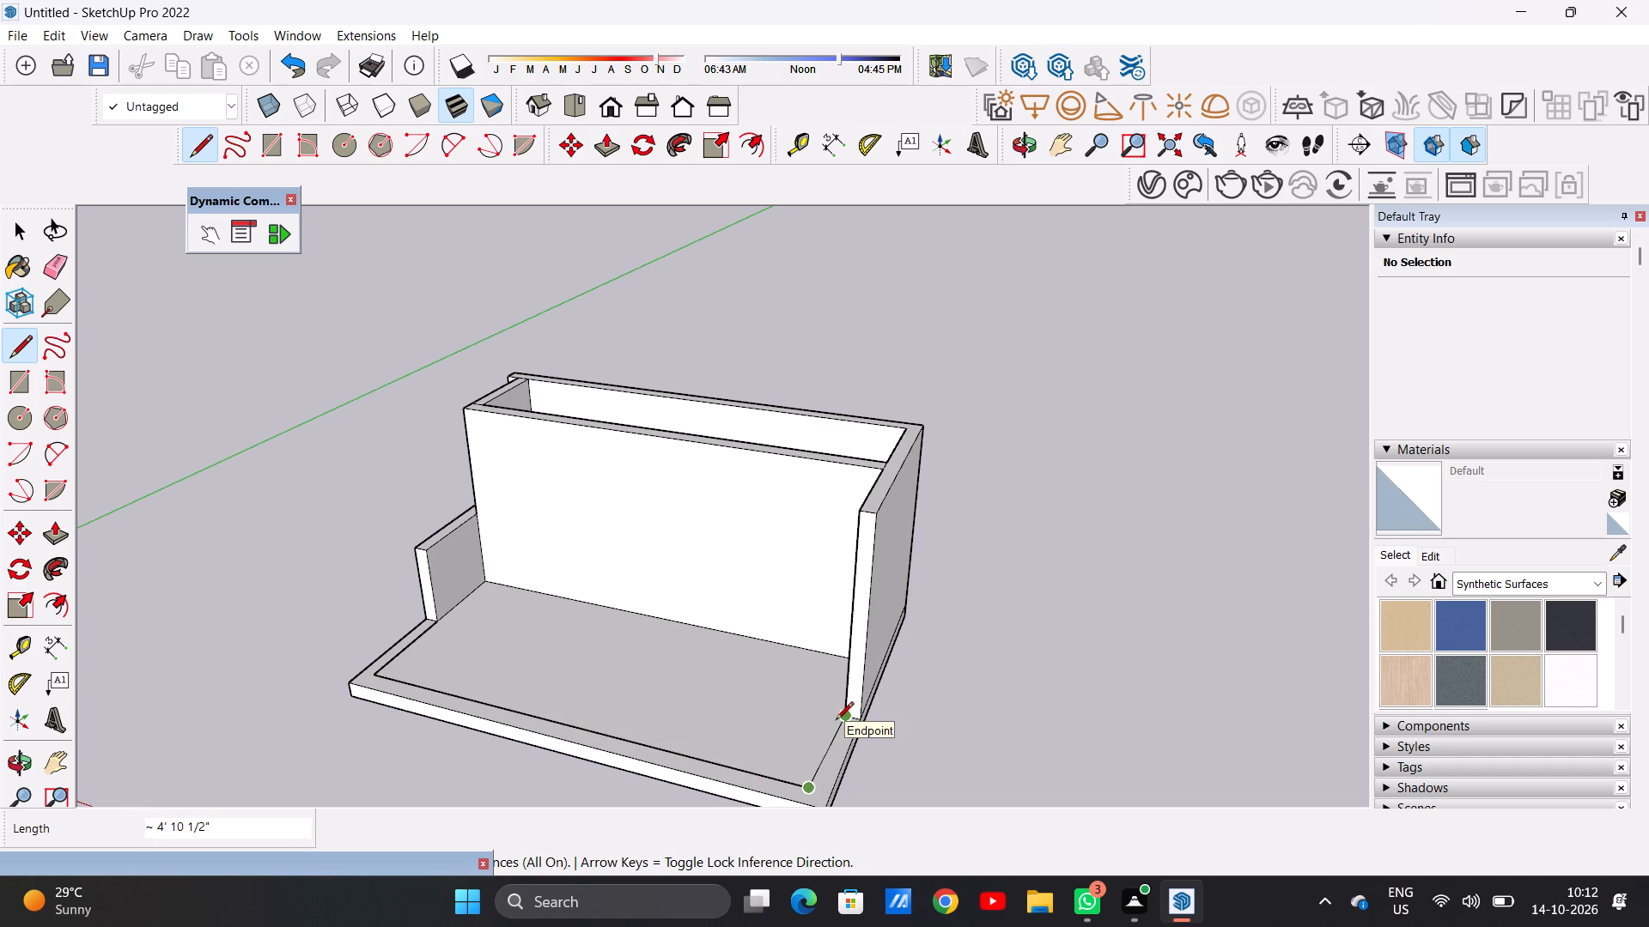
pyautogui.press('space')
# Draw a line 4' 10 7/16" forward from the tall side wall's inner front corner and join it to the front border line.
pyautogui.scroll(-3, 789, 664)
pyautogui.moveTo(797, 664); pyautogui.dragTo(1133, 697, button='middle')
pyautogui.scroll(3, 893, 636)
pyautogui.scroll(-1, 891, 638)
pyautogui.scroll(4, 887, 639)
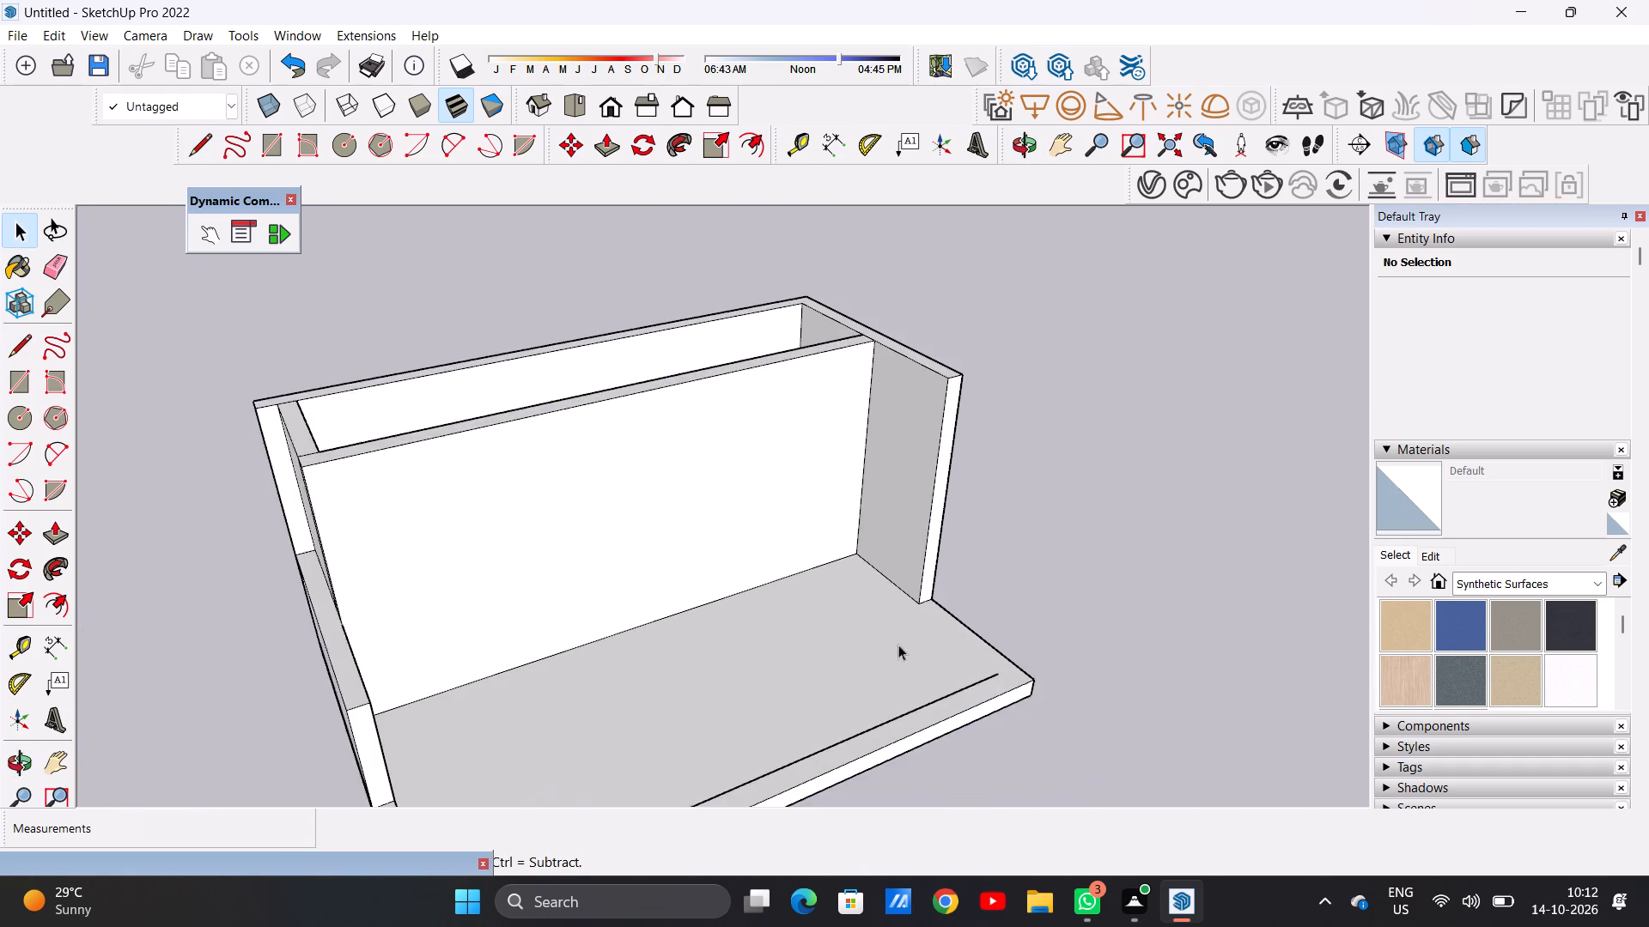
pyautogui.scroll(5, 898, 645)
pyautogui.press('l')
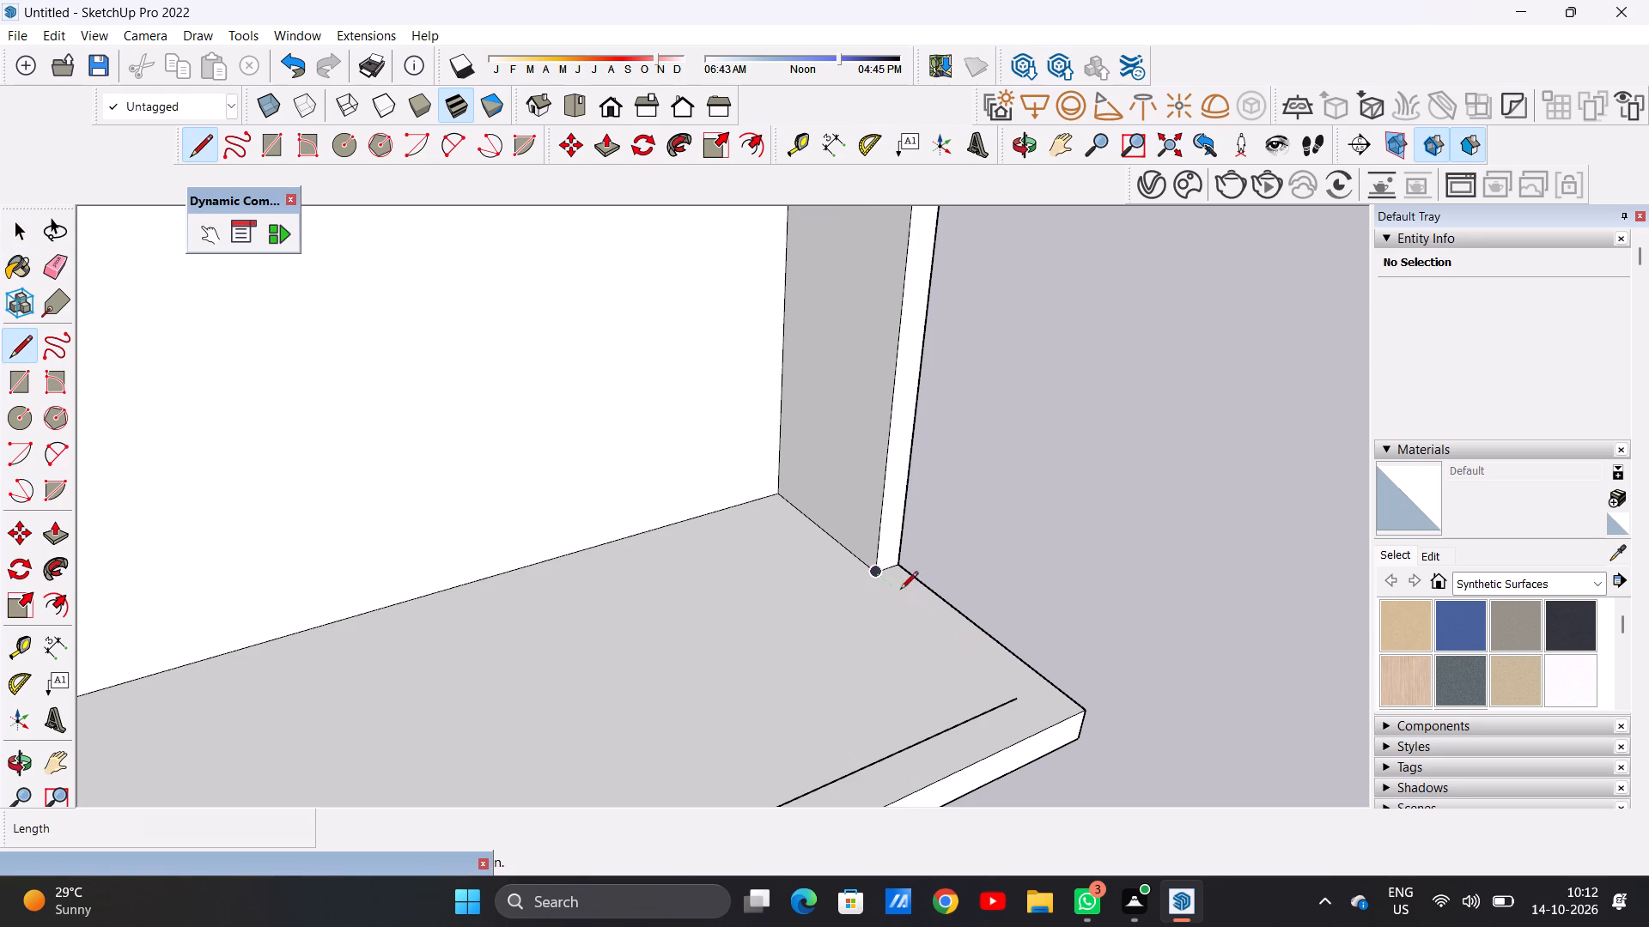
pyautogui.click(873, 571)
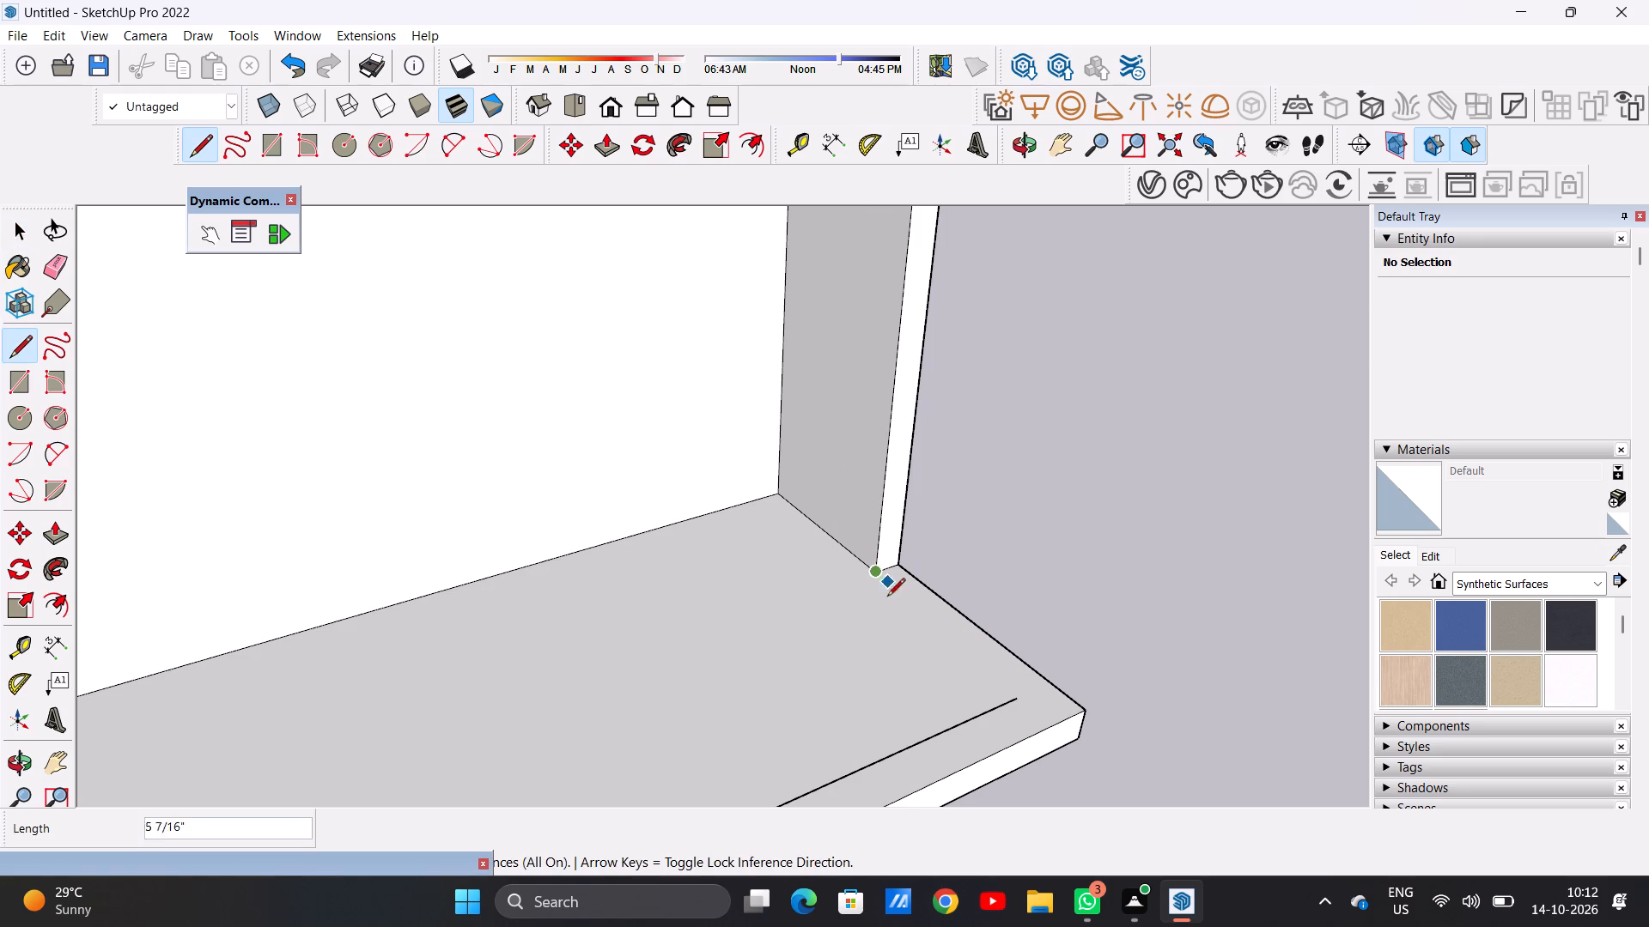
pyautogui.click(1036, 688)
pyautogui.scroll(7, 1029, 693)
pyautogui.click(1024, 694)
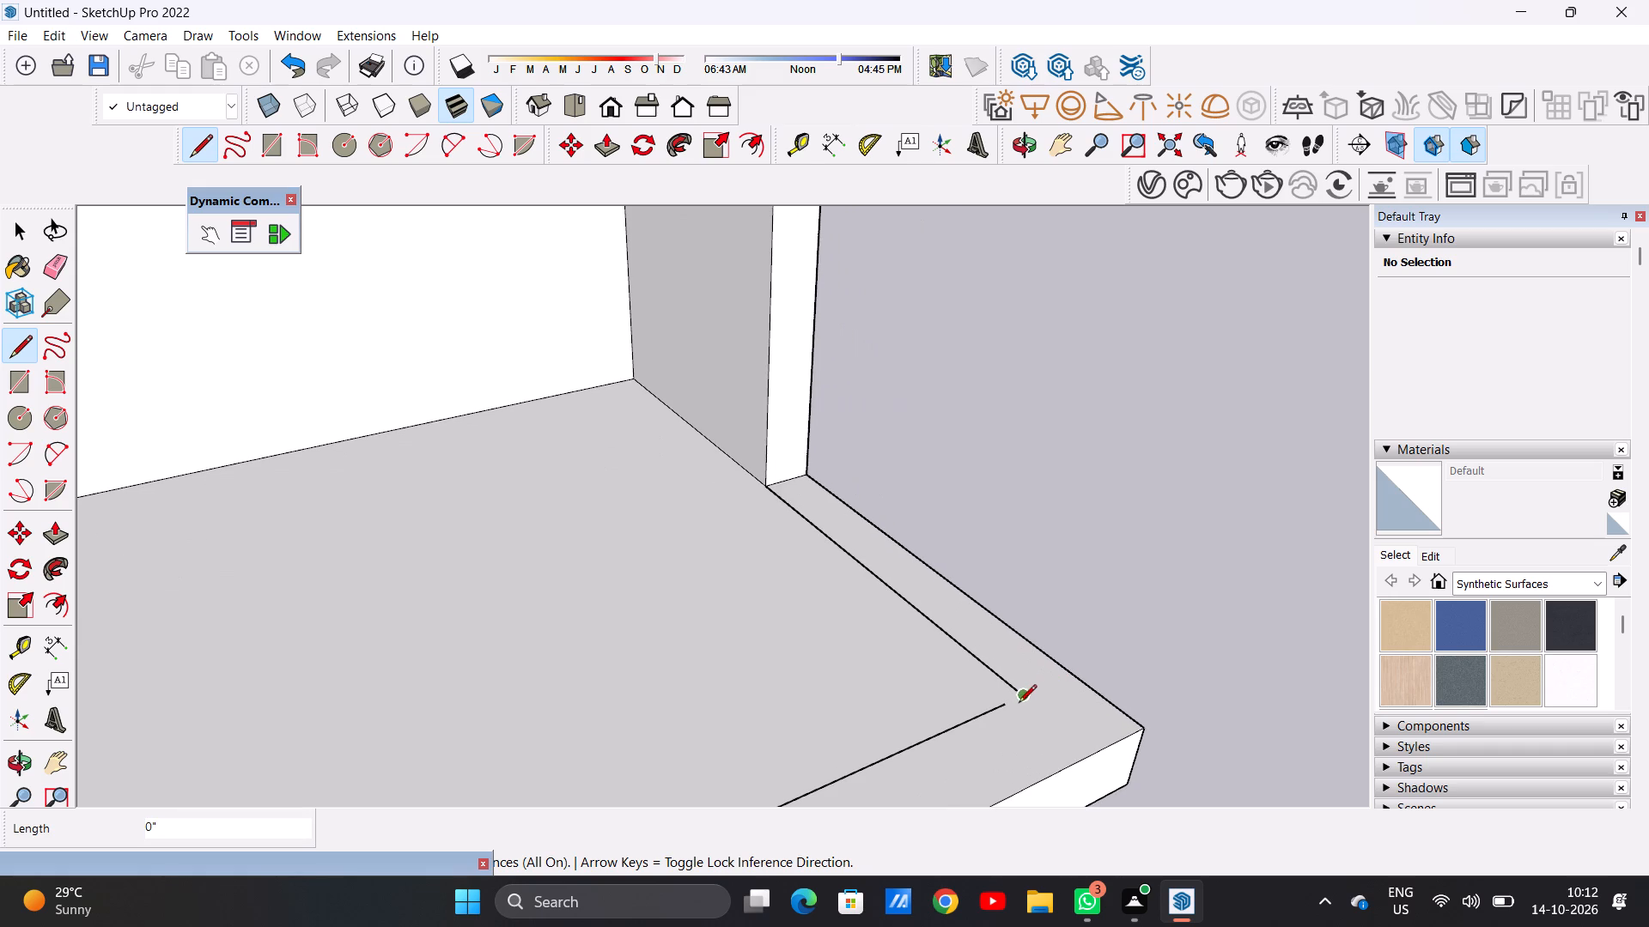
pyautogui.click(1009, 704)
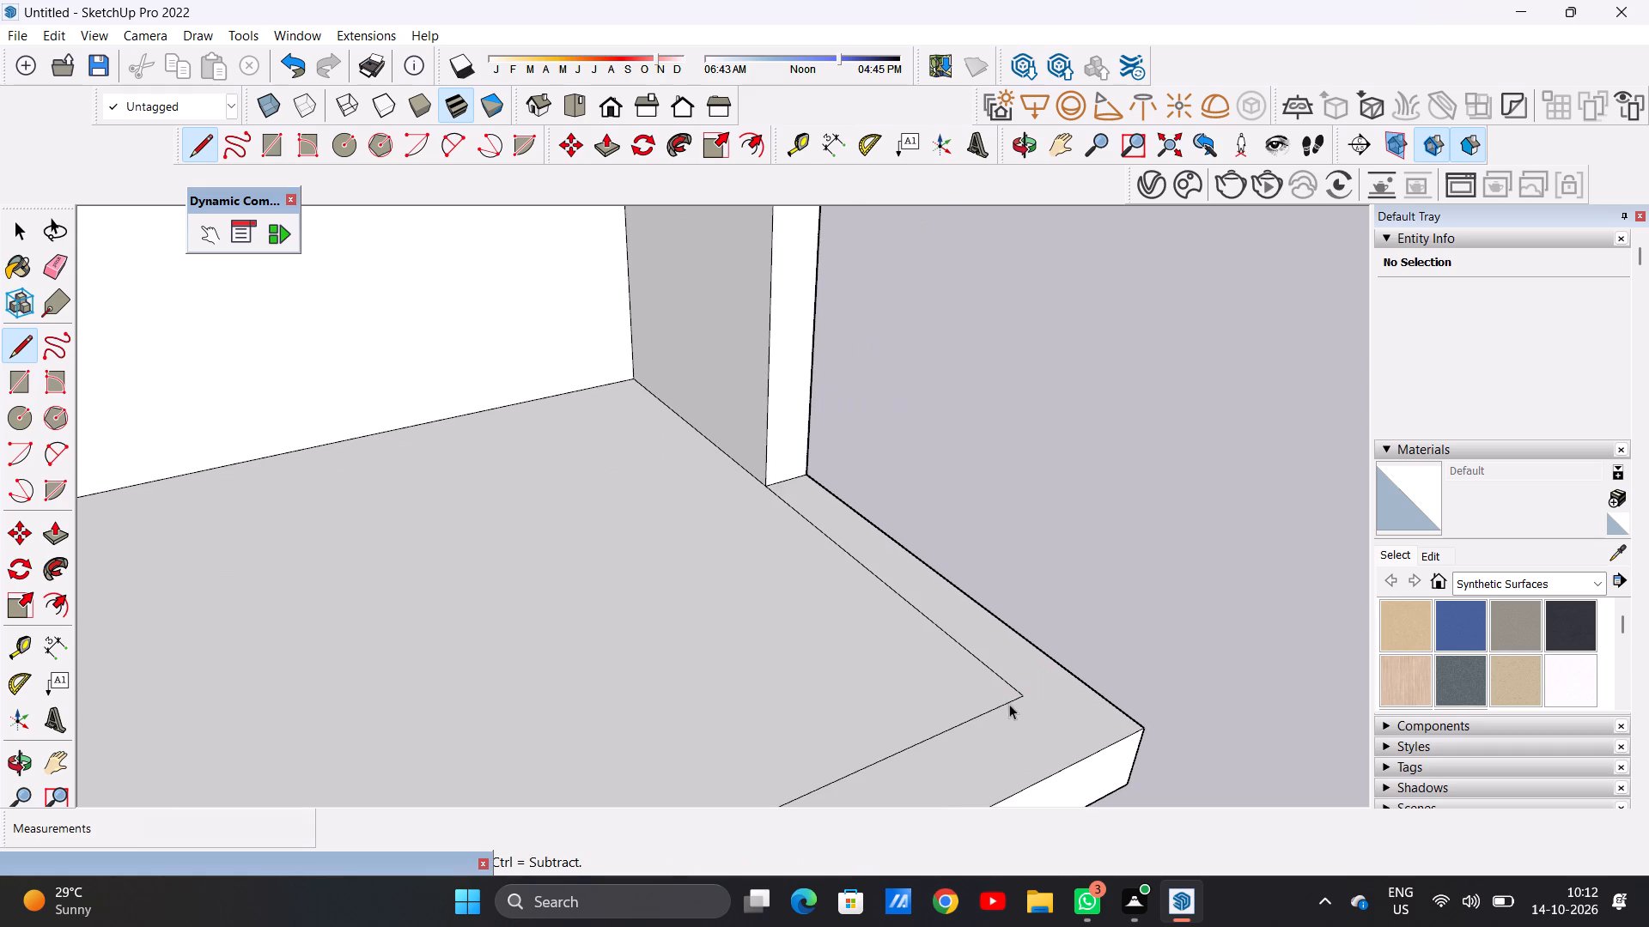
pyautogui.press('space')
# Examine the extended front floor, its border strip and the surrounding walls from several angles.
pyautogui.scroll(-20, 877, 562)
pyautogui.scroll(-3, 877, 562)
pyautogui.moveTo(823, 602); pyautogui.dragTo(689, 676, button='middle')
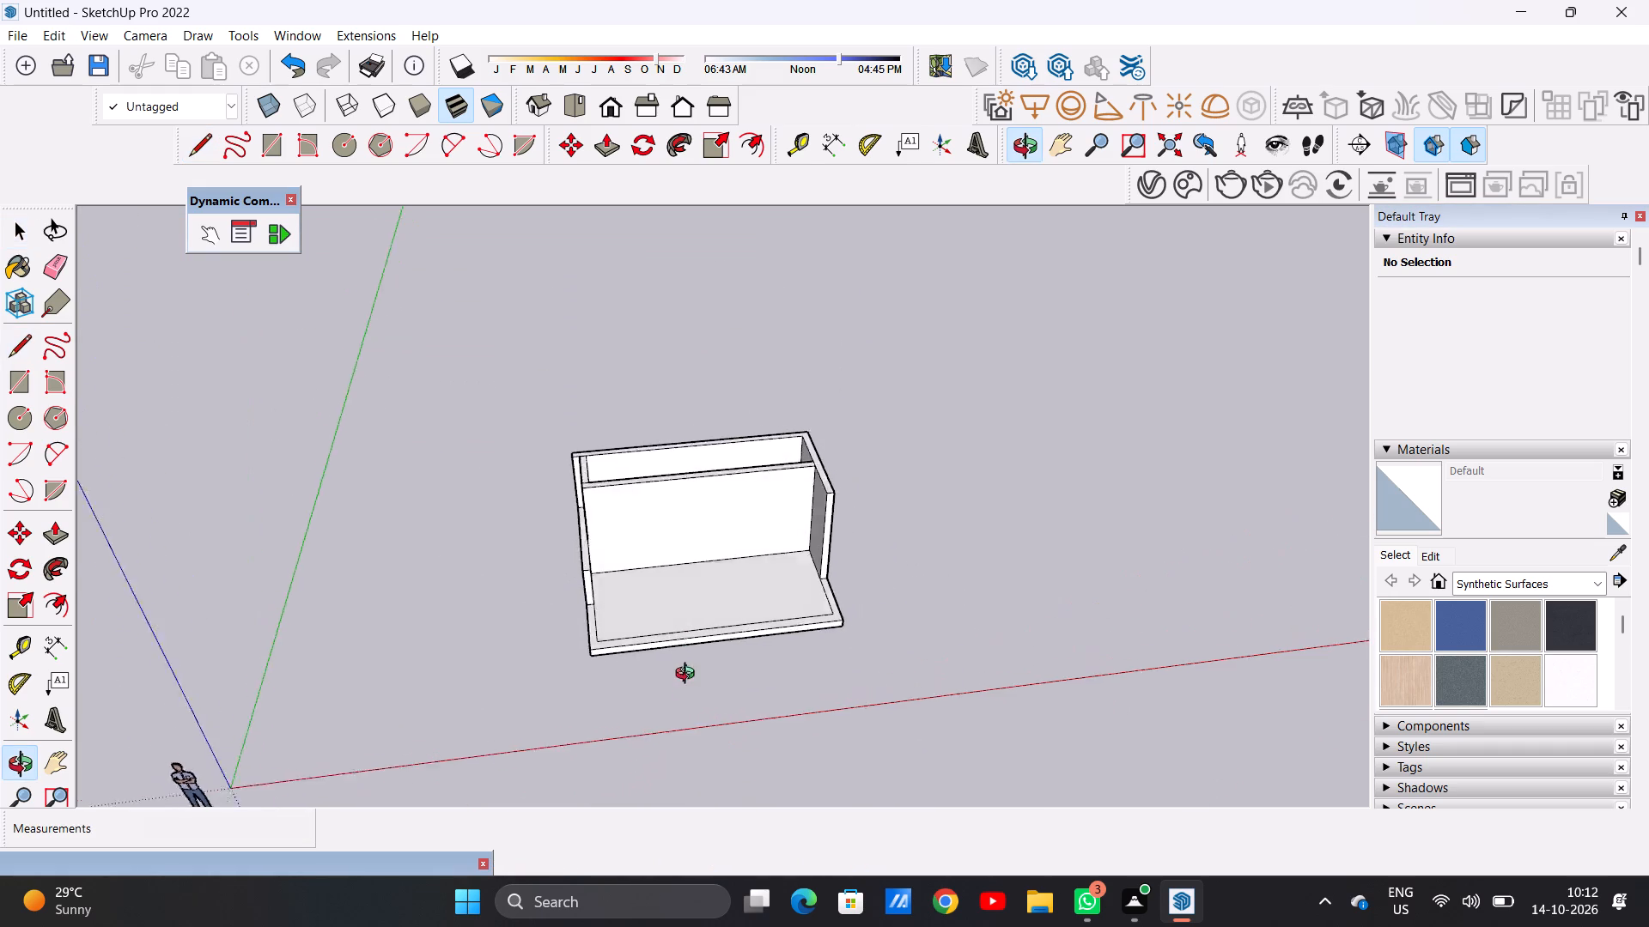
pyautogui.moveTo(689, 676); pyautogui.dragTo(689, 722, button='middle')
pyautogui.scroll(2, 701, 663)
pyautogui.scroll(-2, 701, 663)
pyautogui.scroll(16, 701, 663)
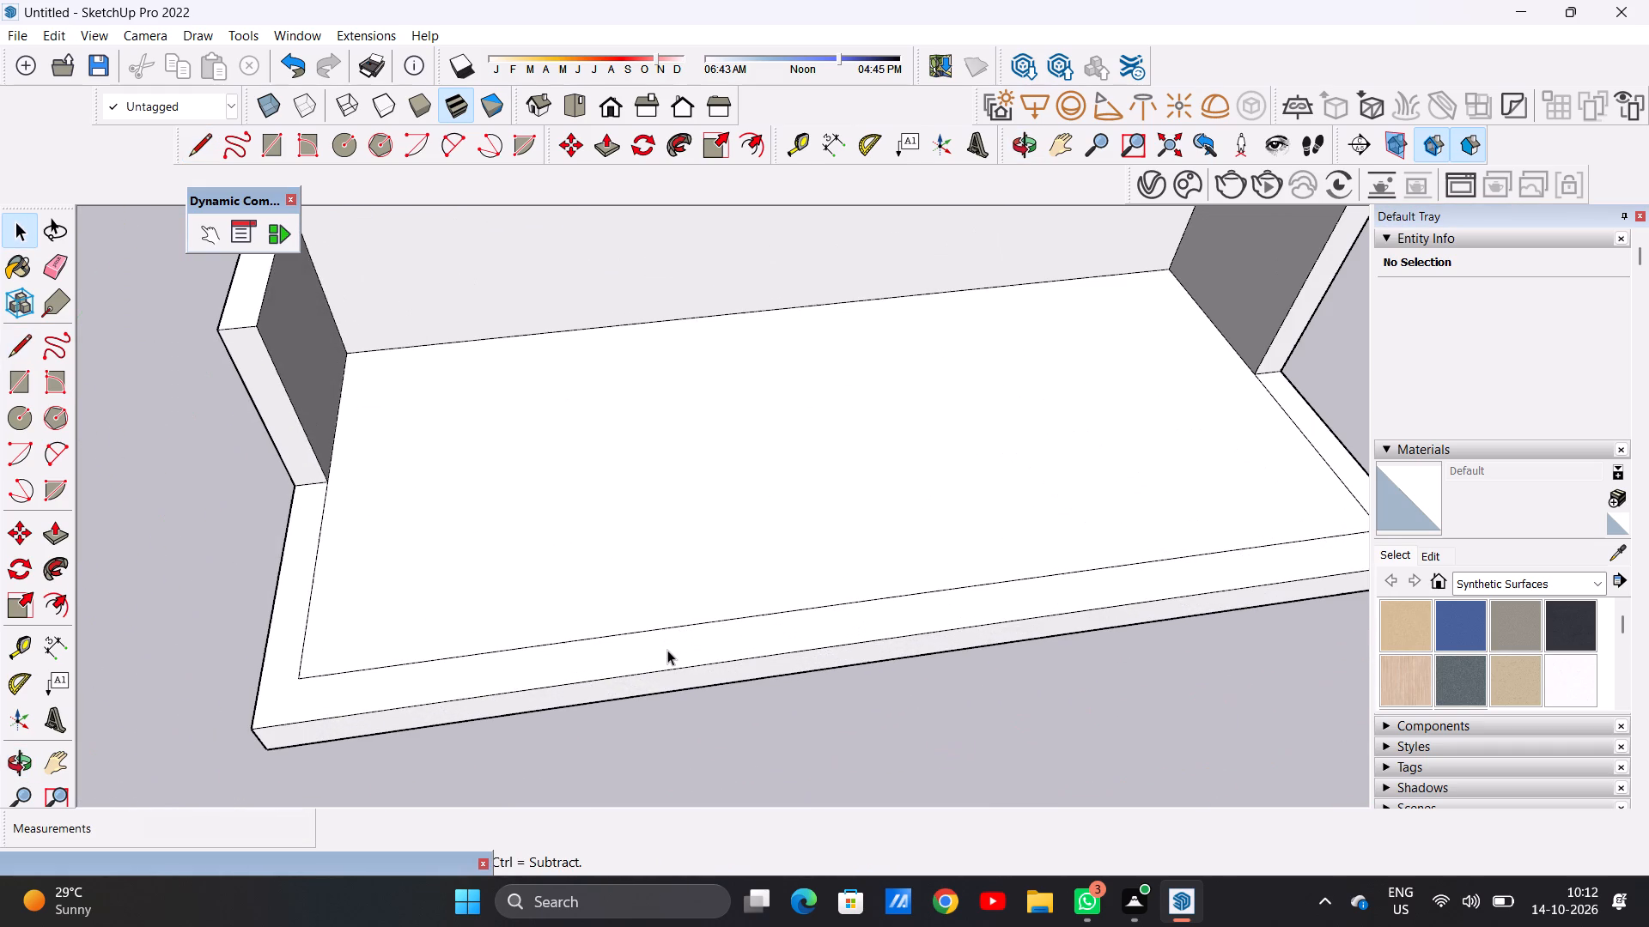
pyautogui.scroll(-14, 673, 641)
pyautogui.moveTo(726, 663); pyautogui.dragTo(645, 556, button='middle')
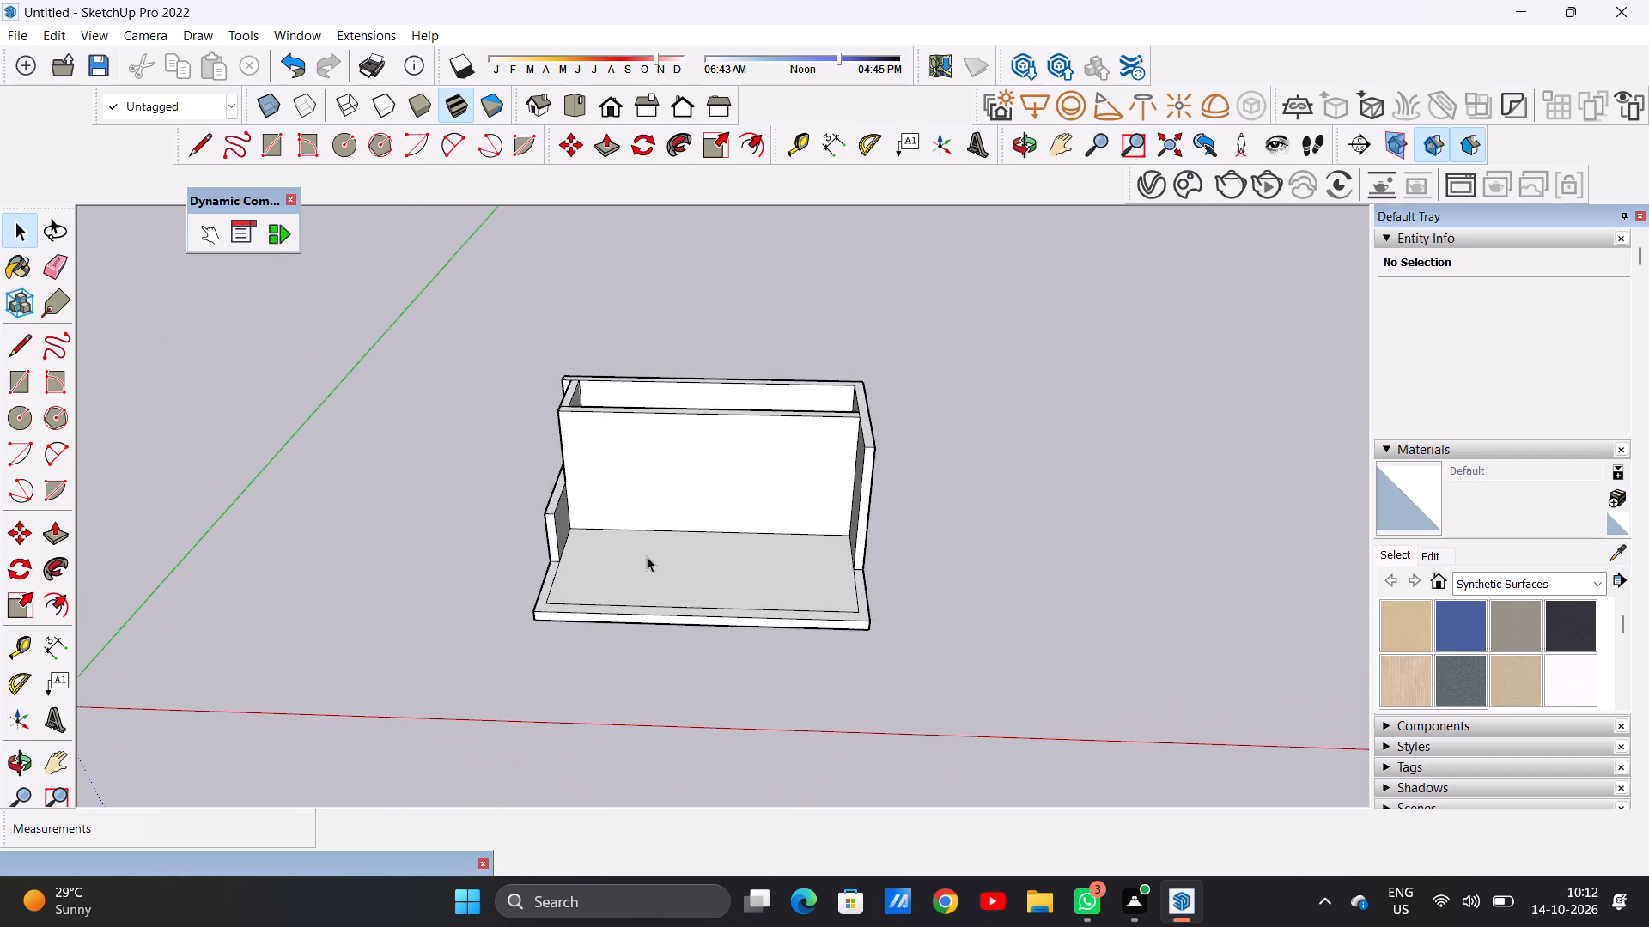
pyautogui.scroll(3, 648, 556)
pyautogui.scroll(-4, 654, 560)
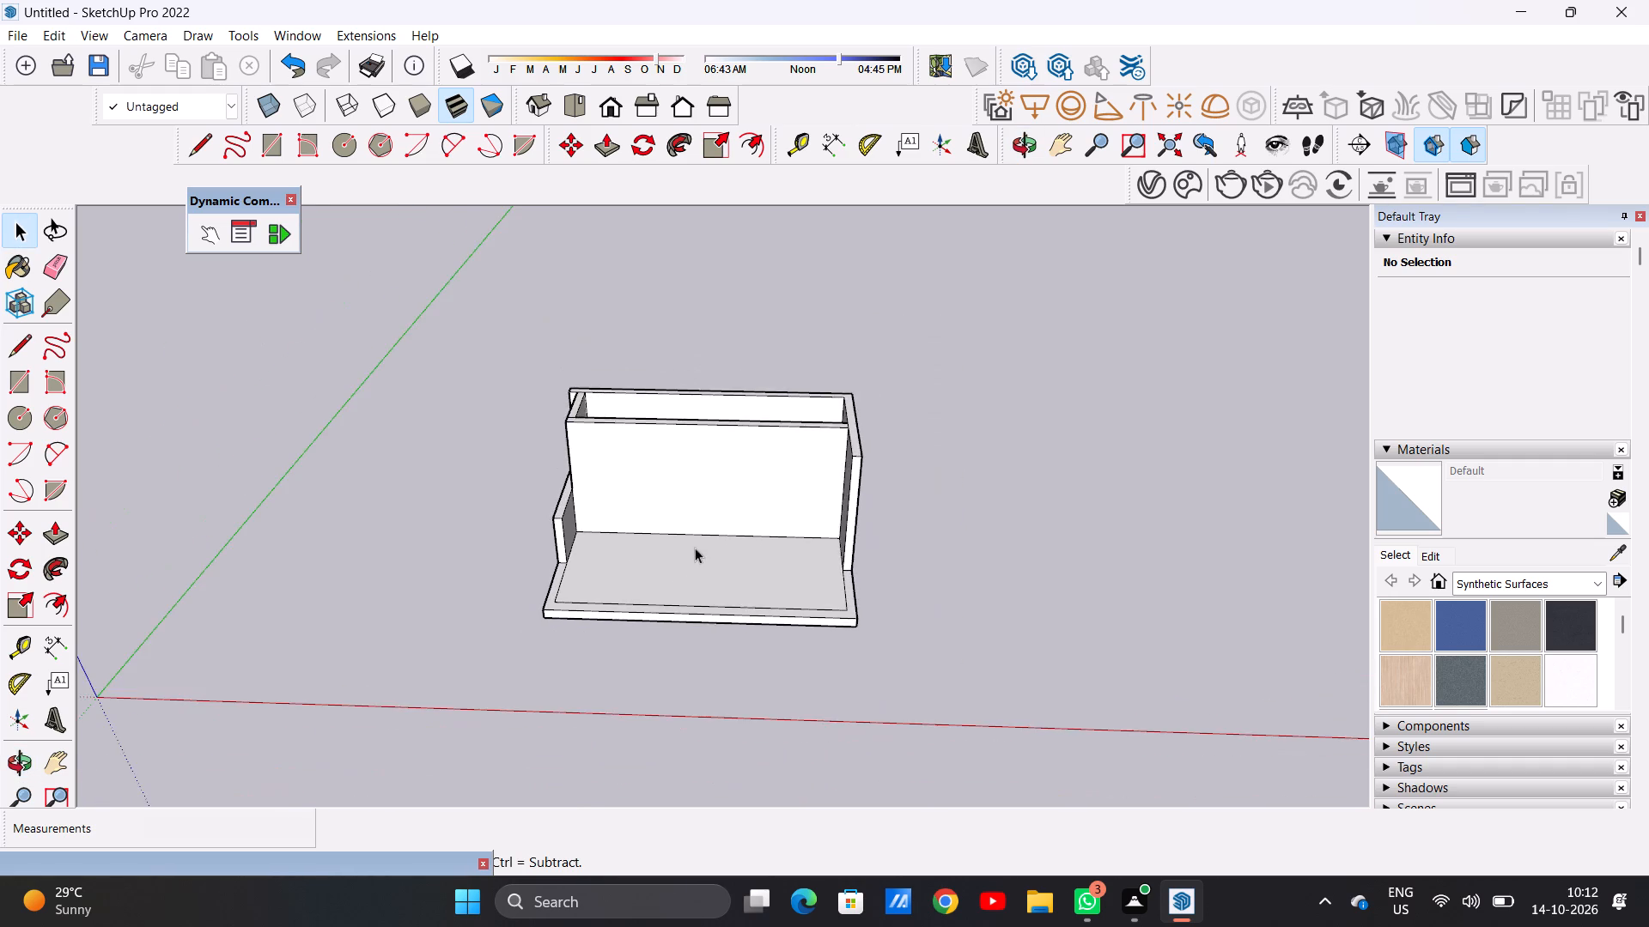
pyautogui.scroll(8, 708, 504)
pyautogui.scroll(-4, 720, 593)
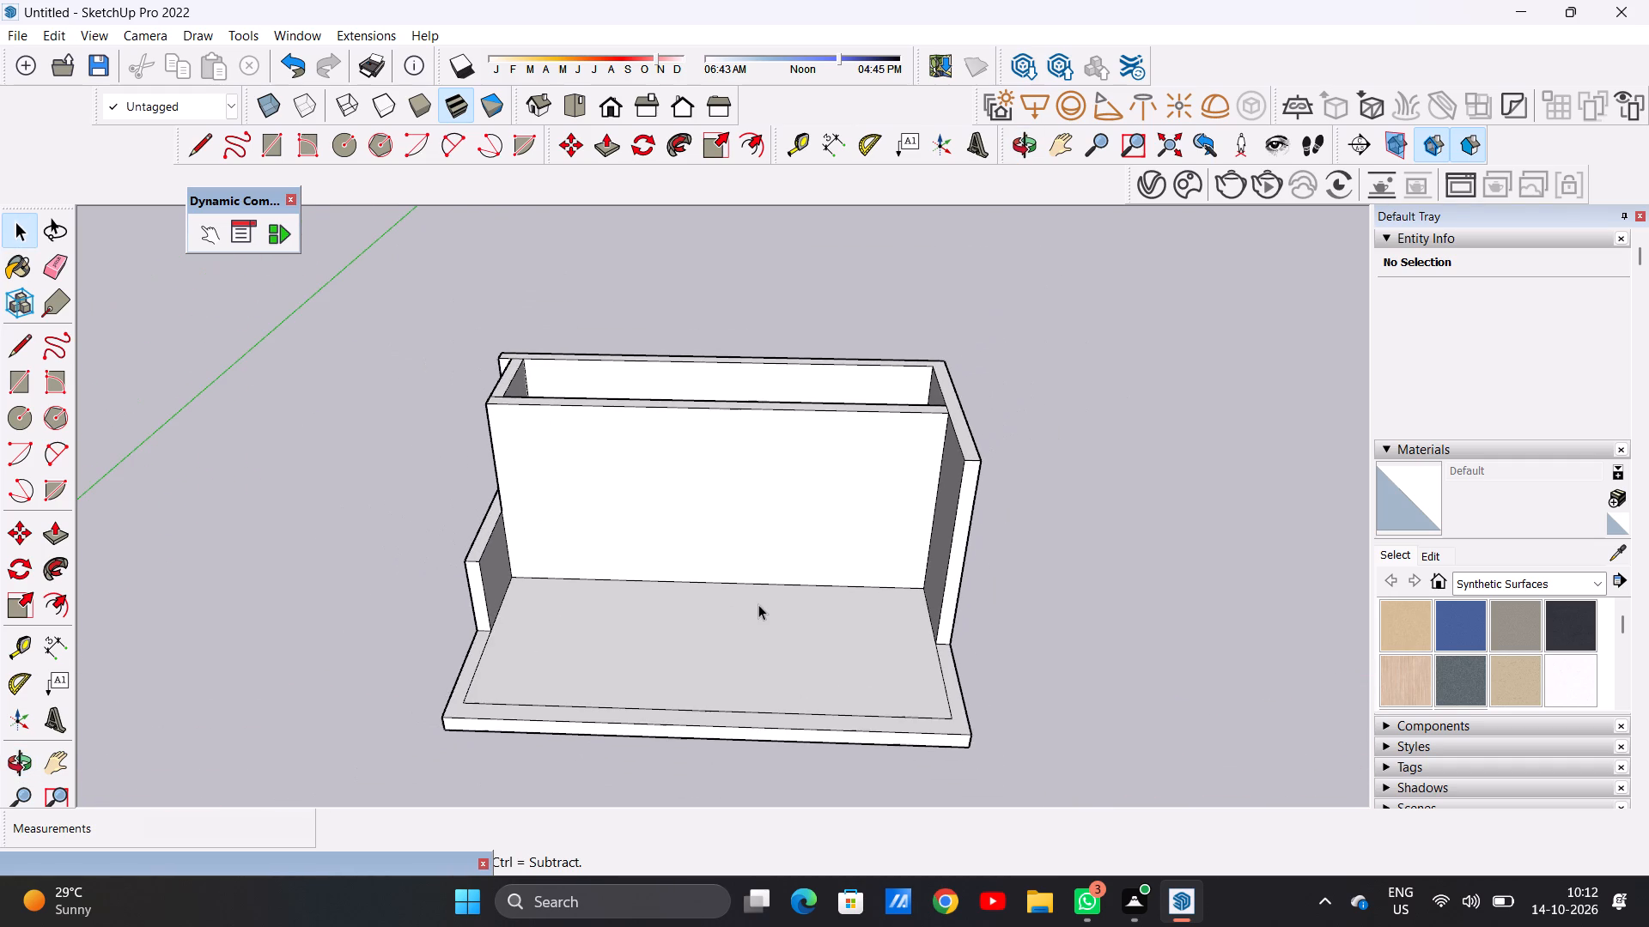
pyautogui.scroll(-2, 782, 605)
pyautogui.scroll(6, 788, 528)
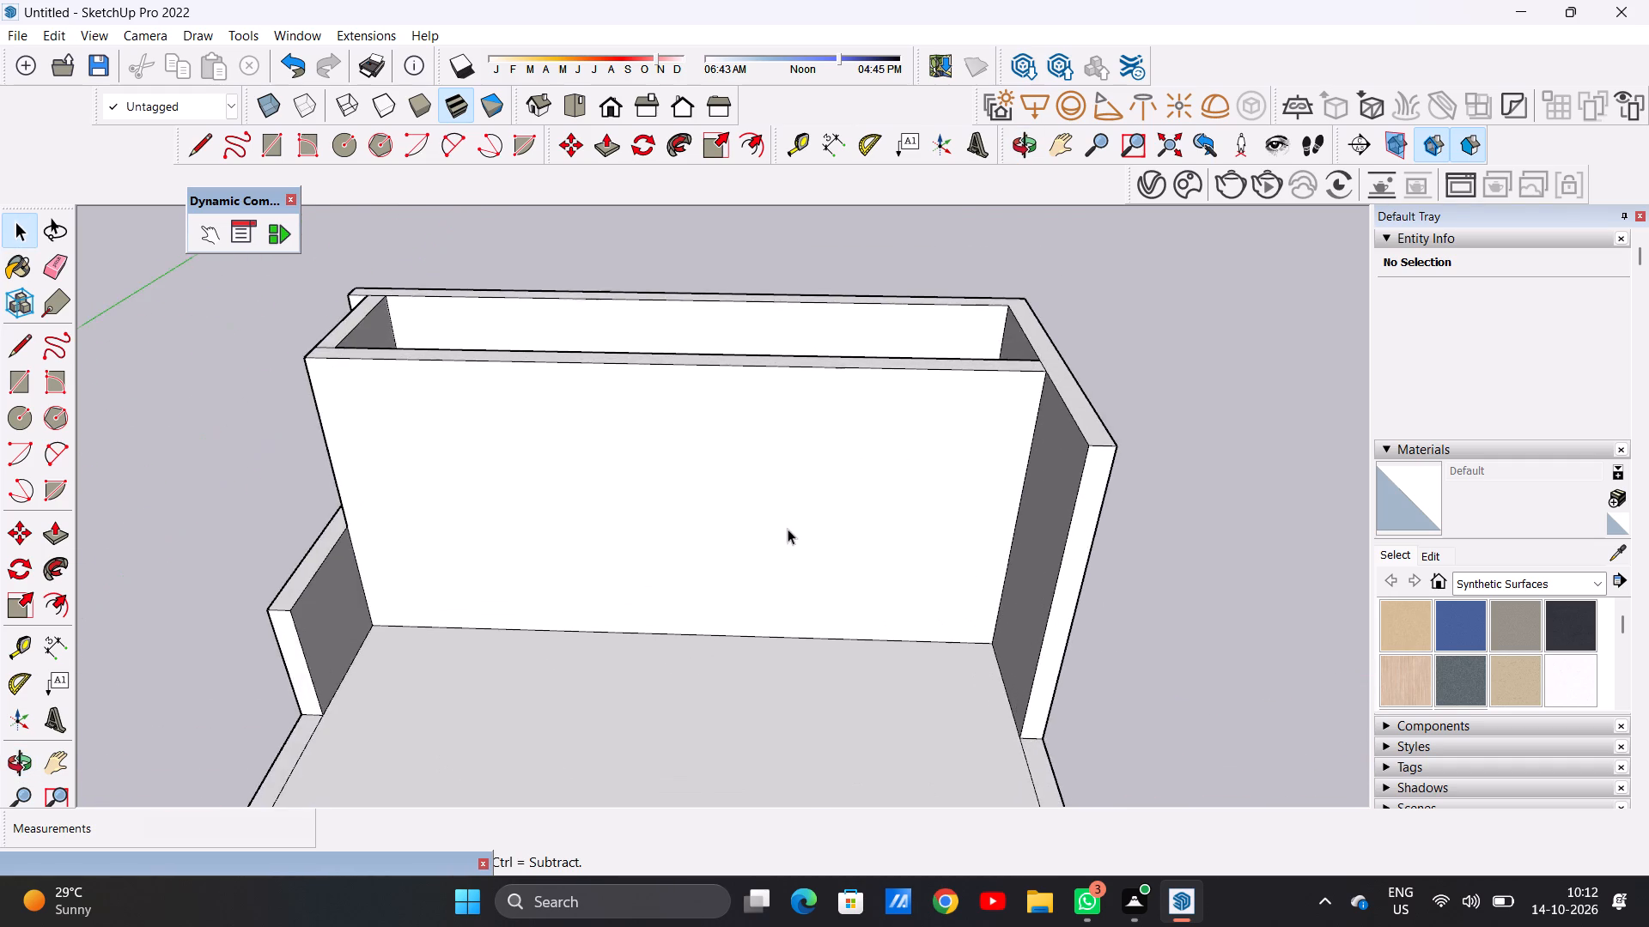
pyautogui.moveTo(770, 585); pyautogui.dragTo(793, 418, button='middle')
pyautogui.scroll(-5, 784, 521)
pyautogui.moveTo(785, 524); pyautogui.dragTo(788, 766, button='middle')
pyautogui.scroll(2, 818, 700)
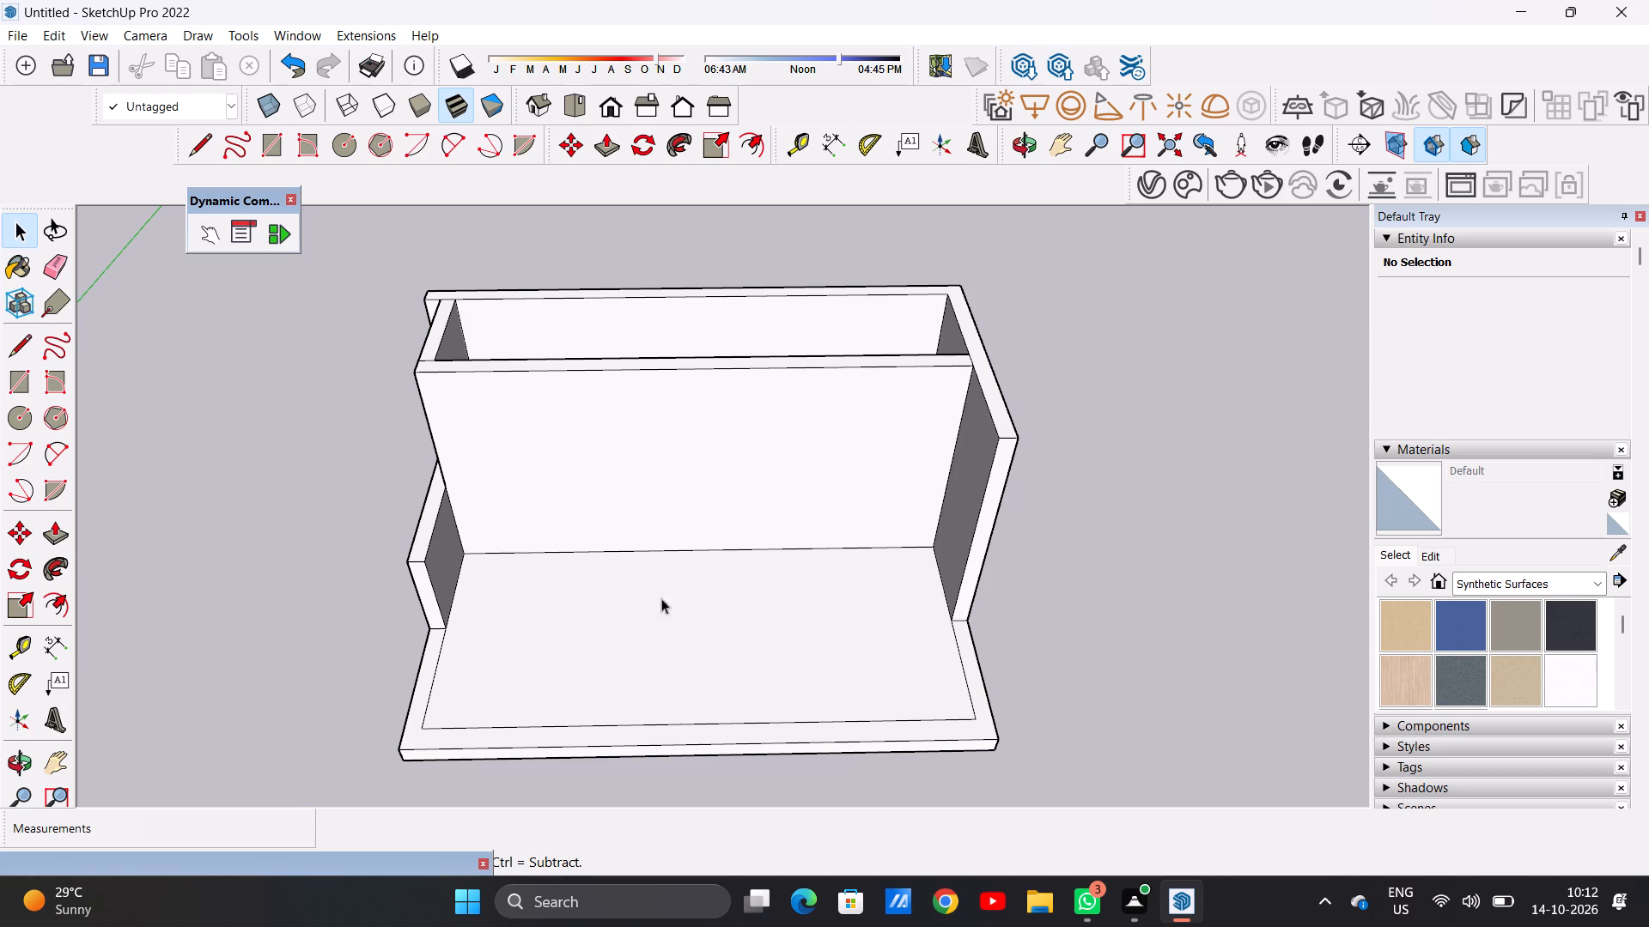
pyautogui.scroll(-20, 686, 629)
pyautogui.scroll(-8, 686, 629)
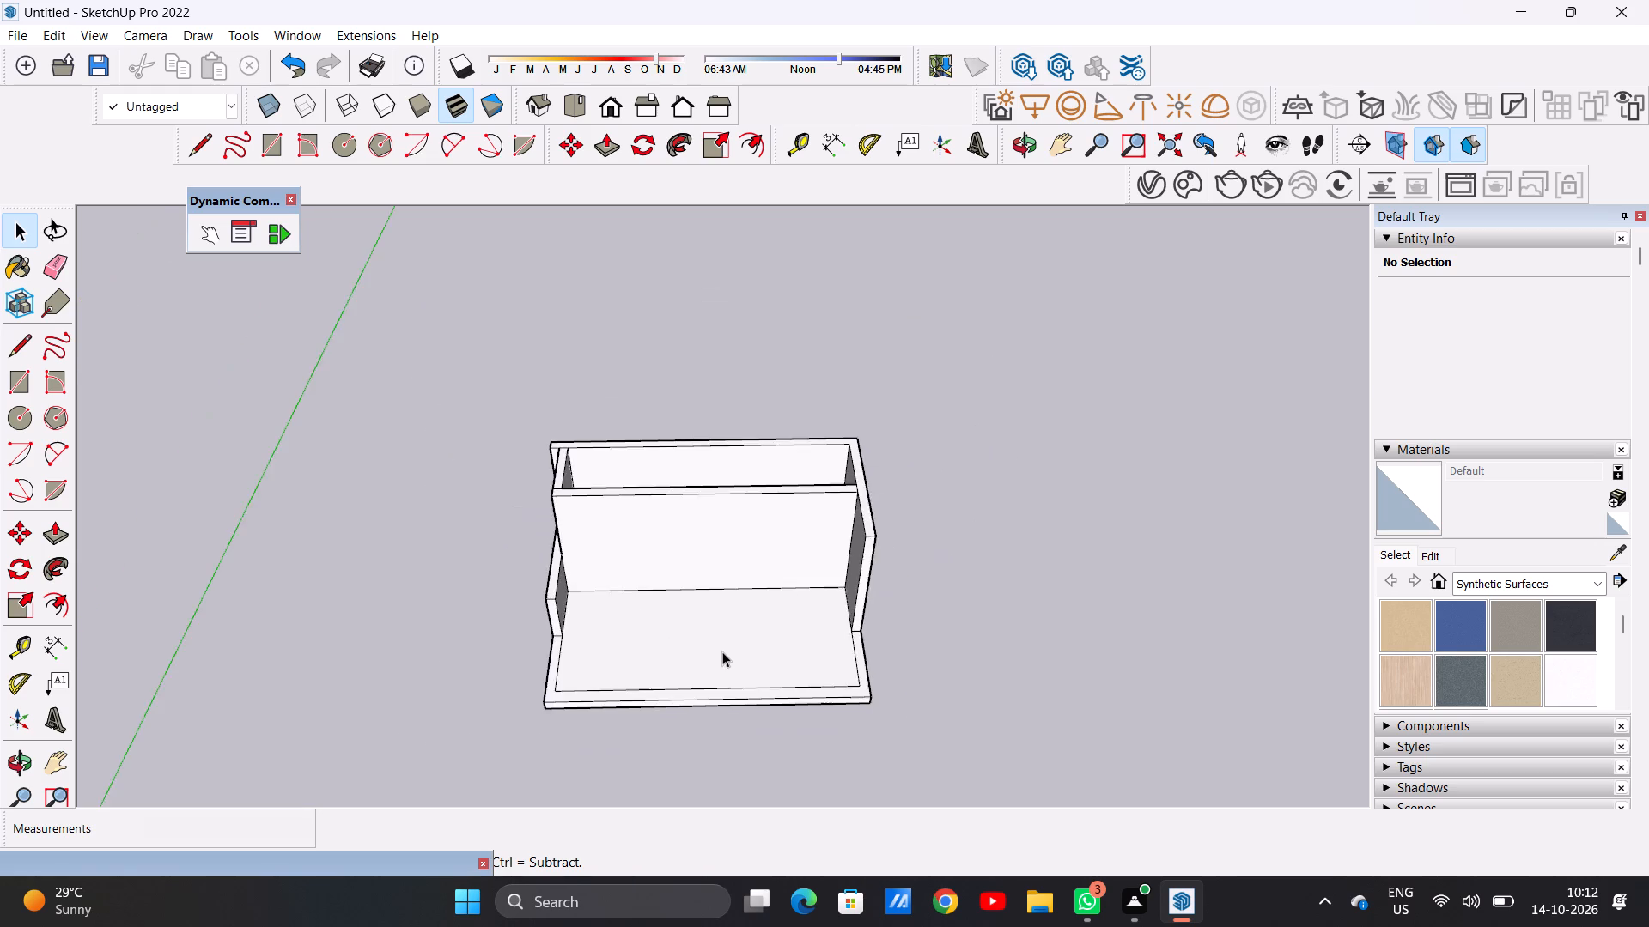
pyautogui.scroll(9, 722, 651)
pyautogui.scroll(-5, 713, 581)
pyautogui.moveTo(830, 603); pyautogui.dragTo(832, 554, button='middle')
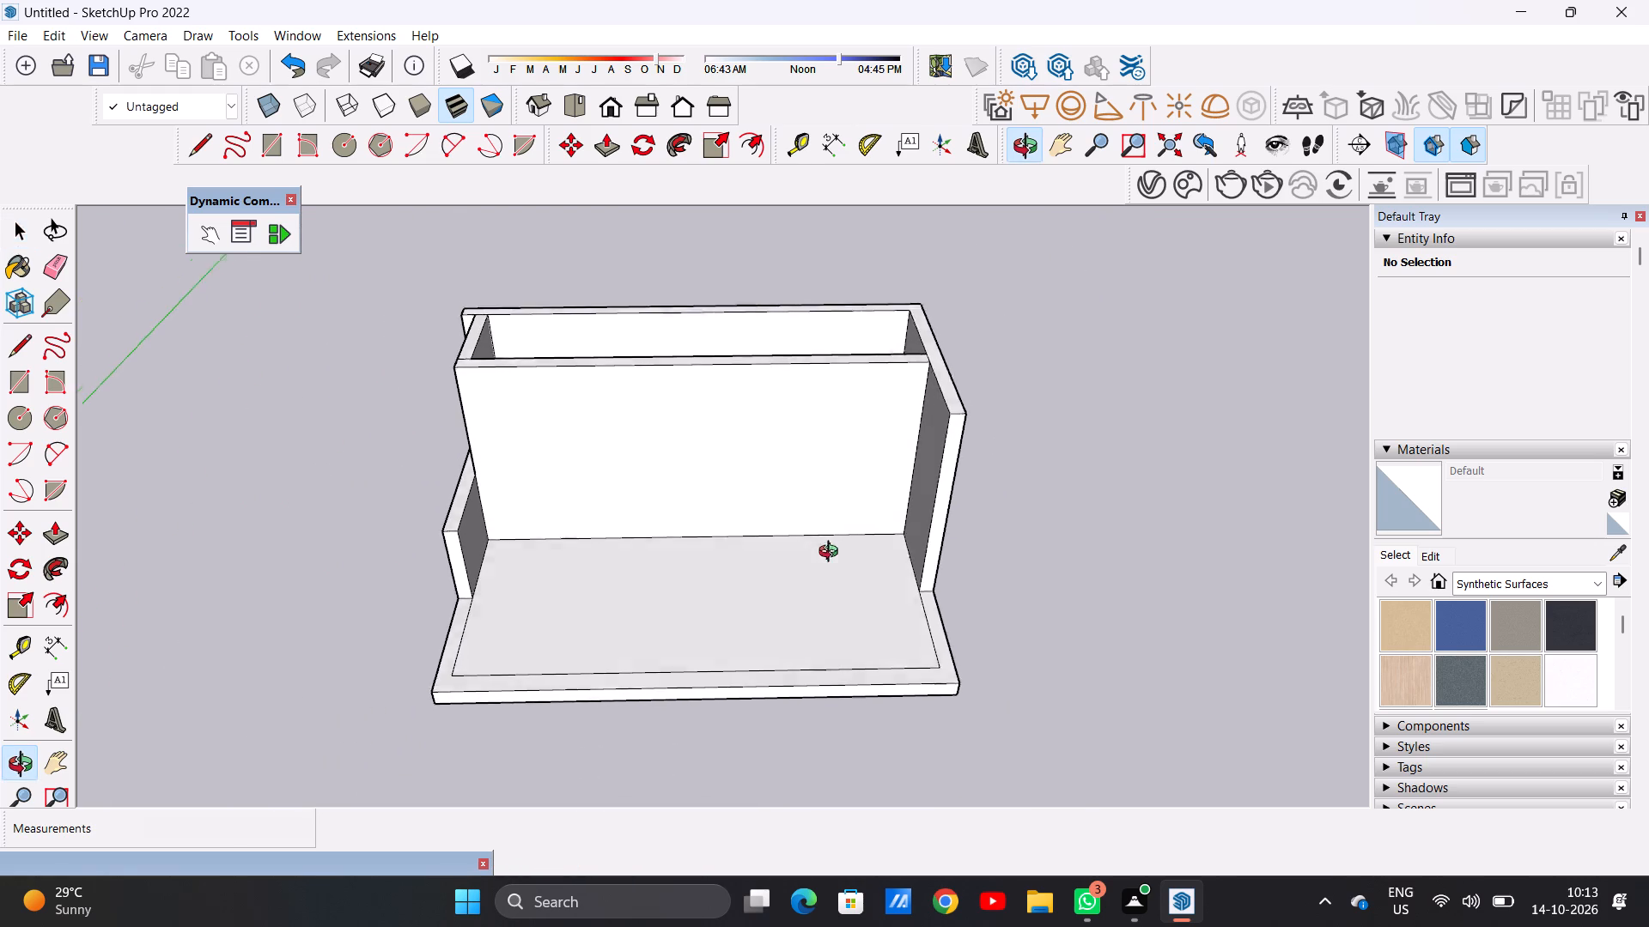
# Examine the front floor, its border lines and the adjoining walls from several angles and distances.
pyautogui.moveTo(832, 554); pyautogui.dragTo(834, 546, button='middle')
pyautogui.scroll(5, 503, 590)
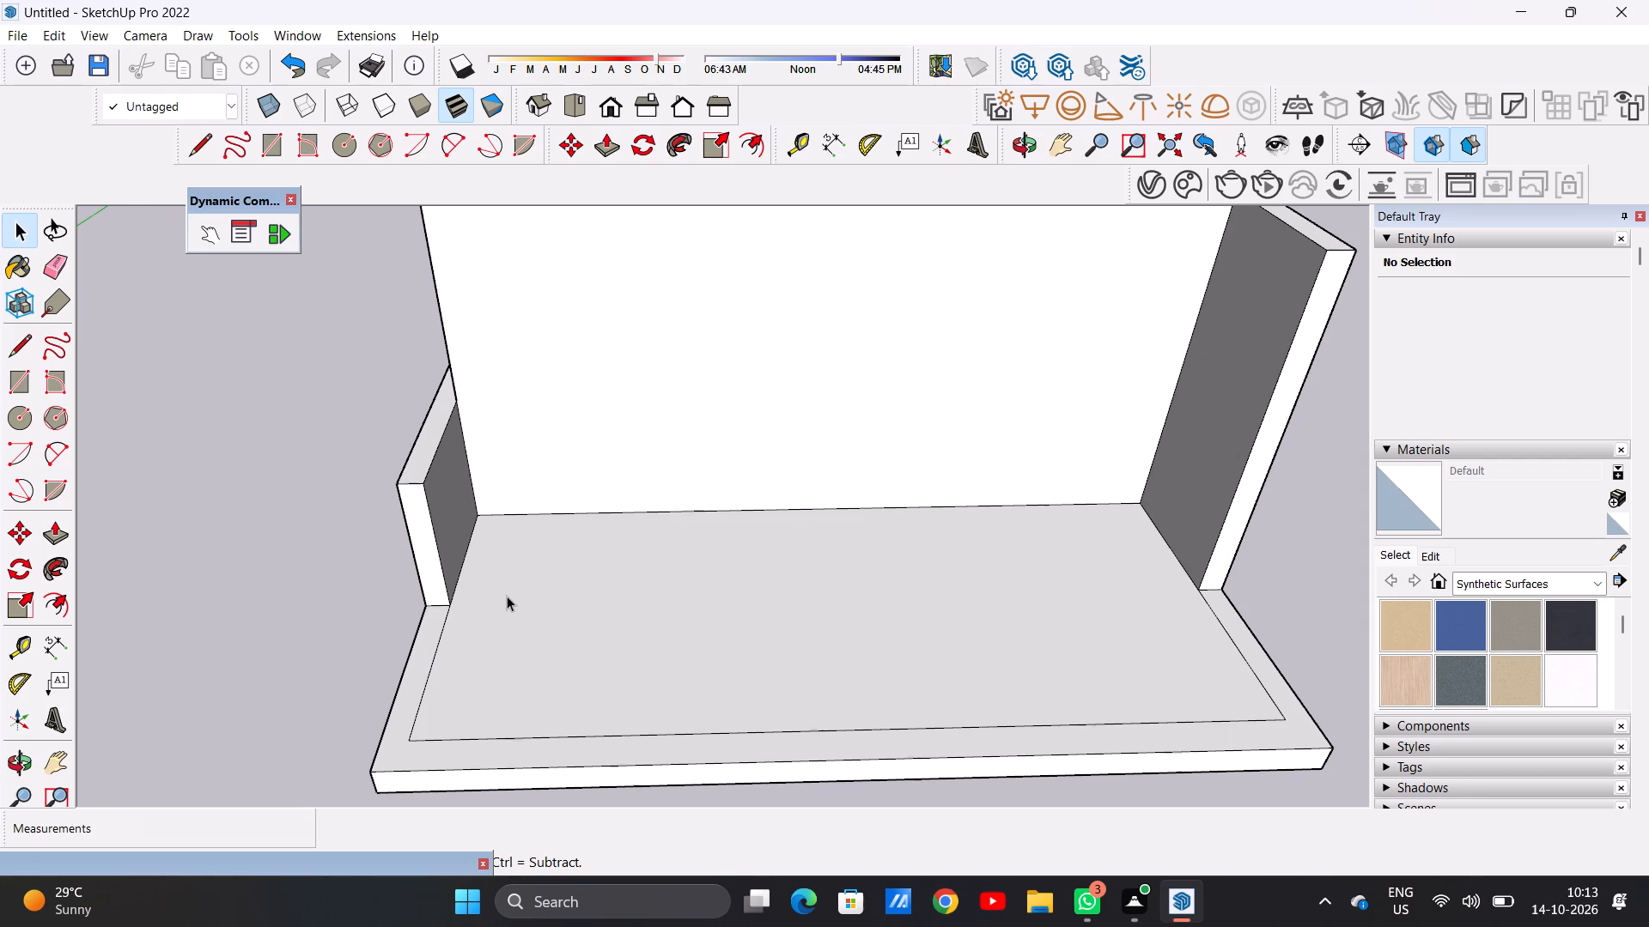
pyautogui.scroll(-4, 510, 601)
pyautogui.moveTo(660, 648); pyautogui.dragTo(612, 723, button='middle')
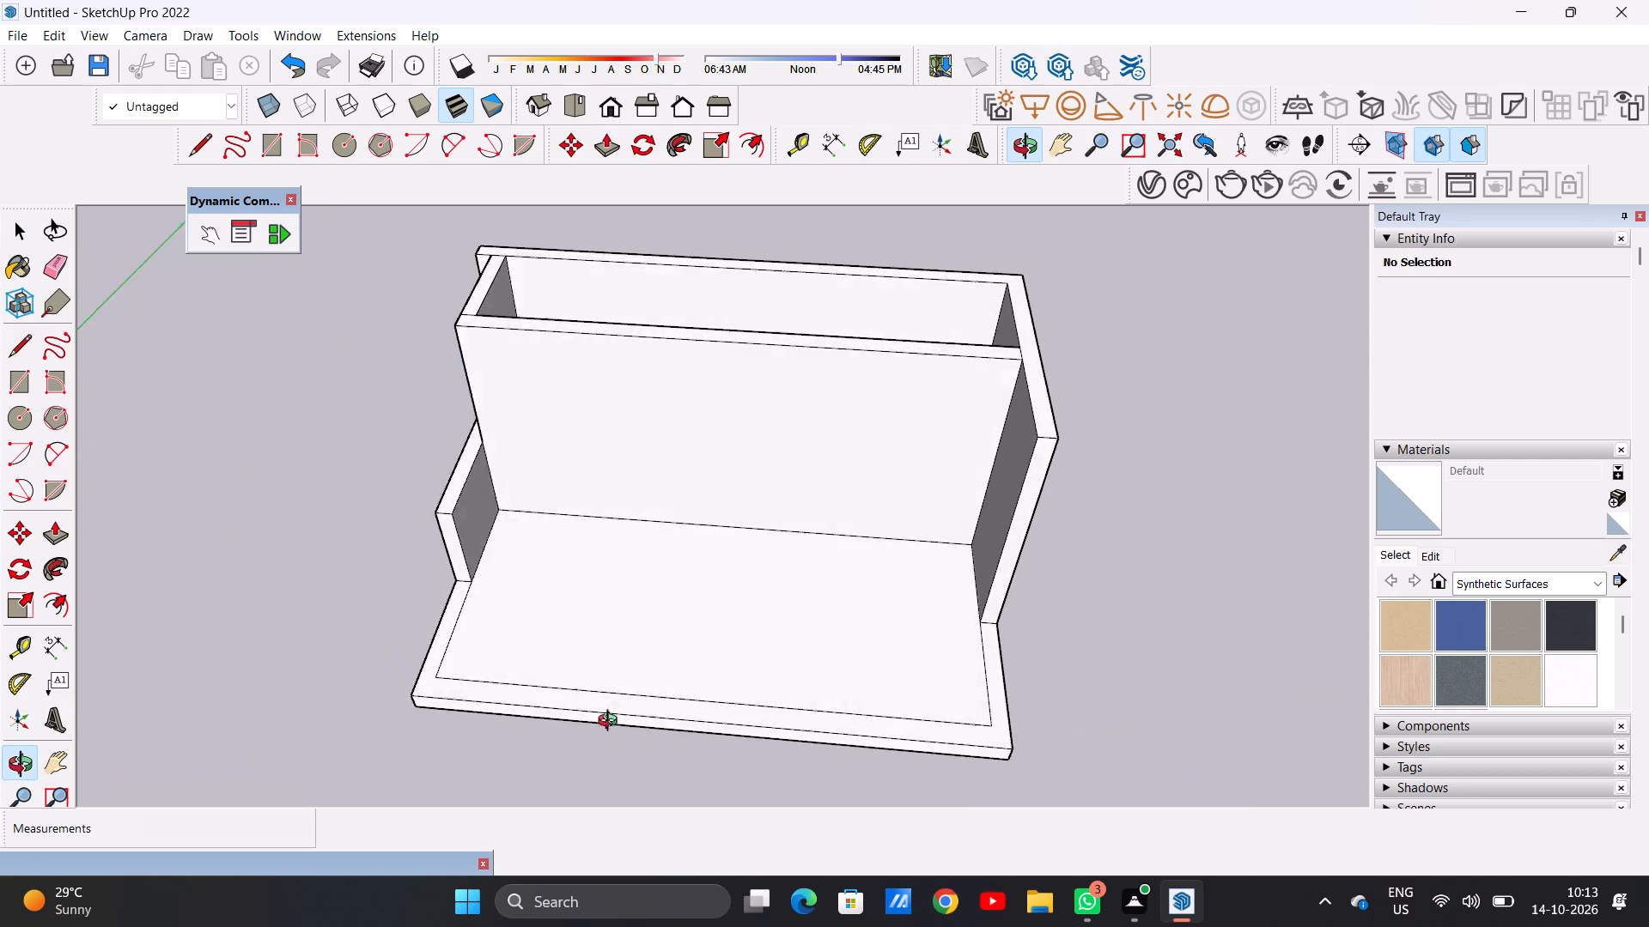
pyautogui.moveTo(612, 723); pyautogui.dragTo(678, 737, button='middle')
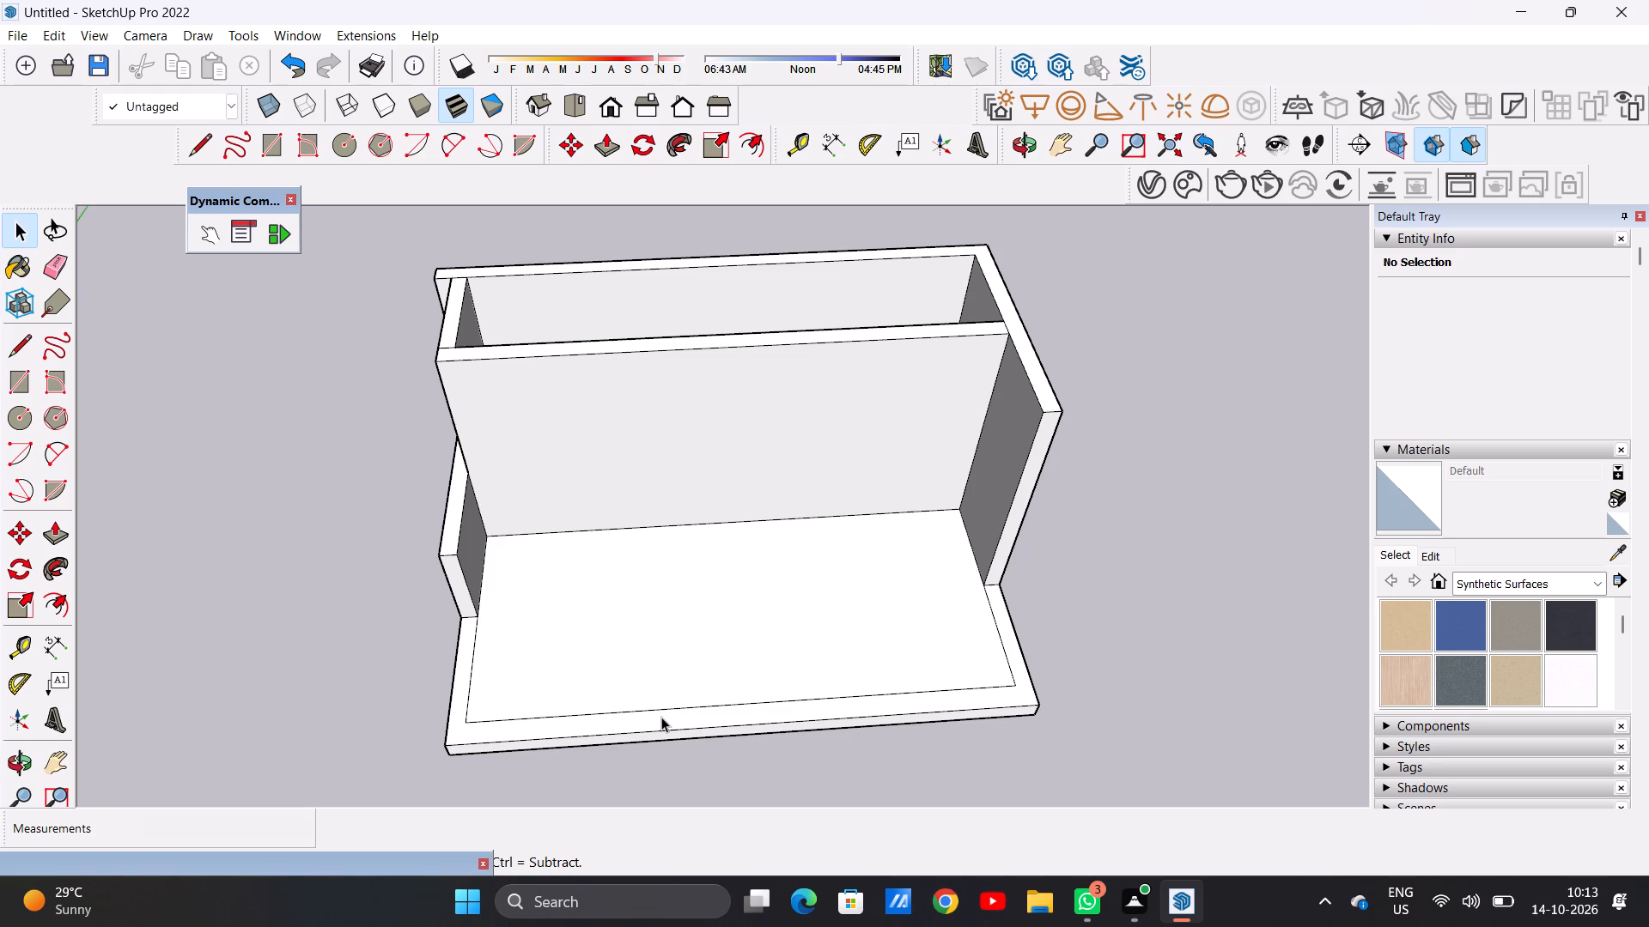
pyautogui.scroll(2, 660, 643)
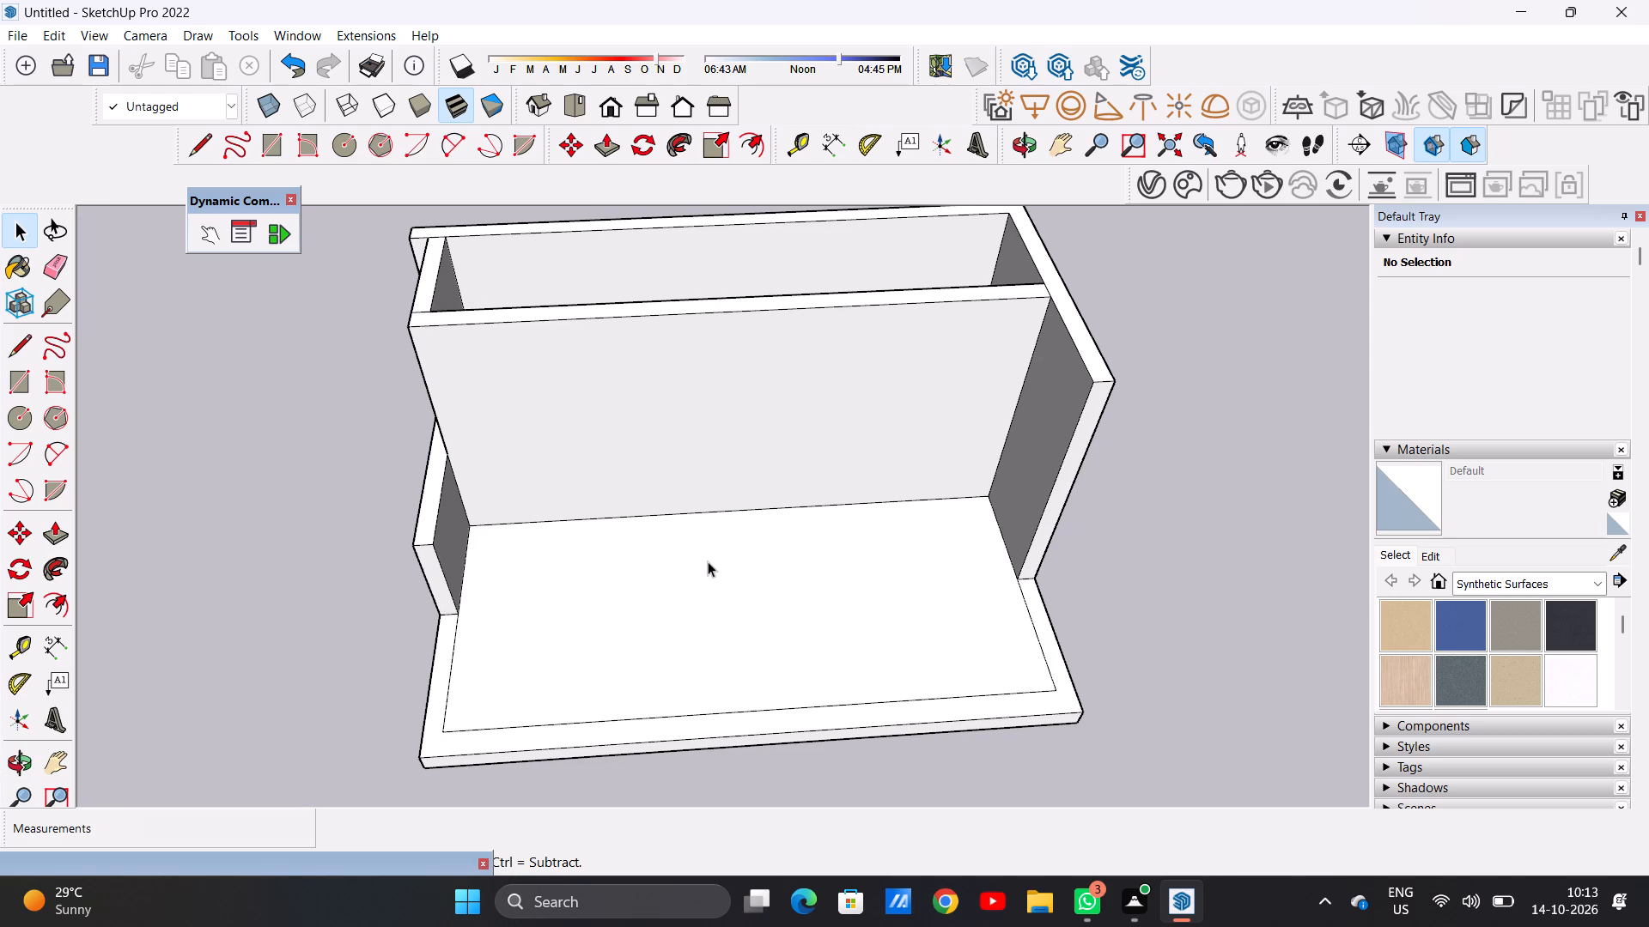
pyautogui.moveTo(762, 593); pyautogui.dragTo(745, 512, button='middle')
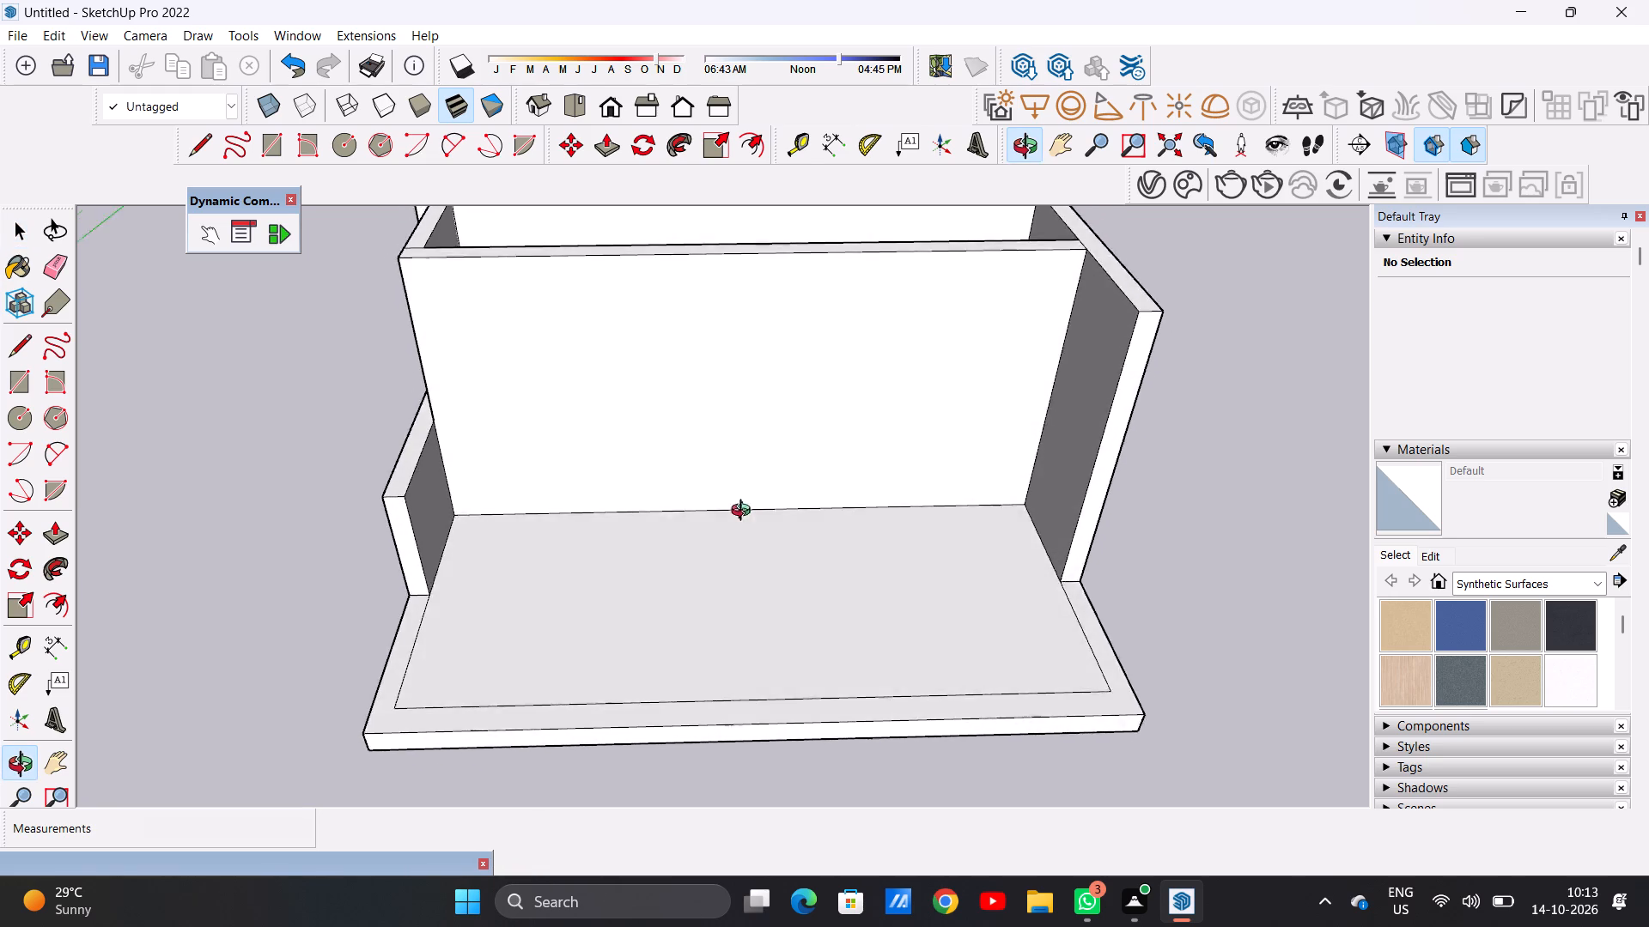
pyautogui.moveTo(745, 512); pyautogui.dragTo(751, 466, button='middle')
pyautogui.scroll(-8, 769, 561)
pyautogui.scroll(6, 809, 530)
pyautogui.moveTo(812, 576); pyautogui.dragTo(785, 716, button='middle')
pyautogui.scroll(-4, 774, 652)
pyautogui.moveTo(766, 676); pyautogui.dragTo(751, 654, button='middle')
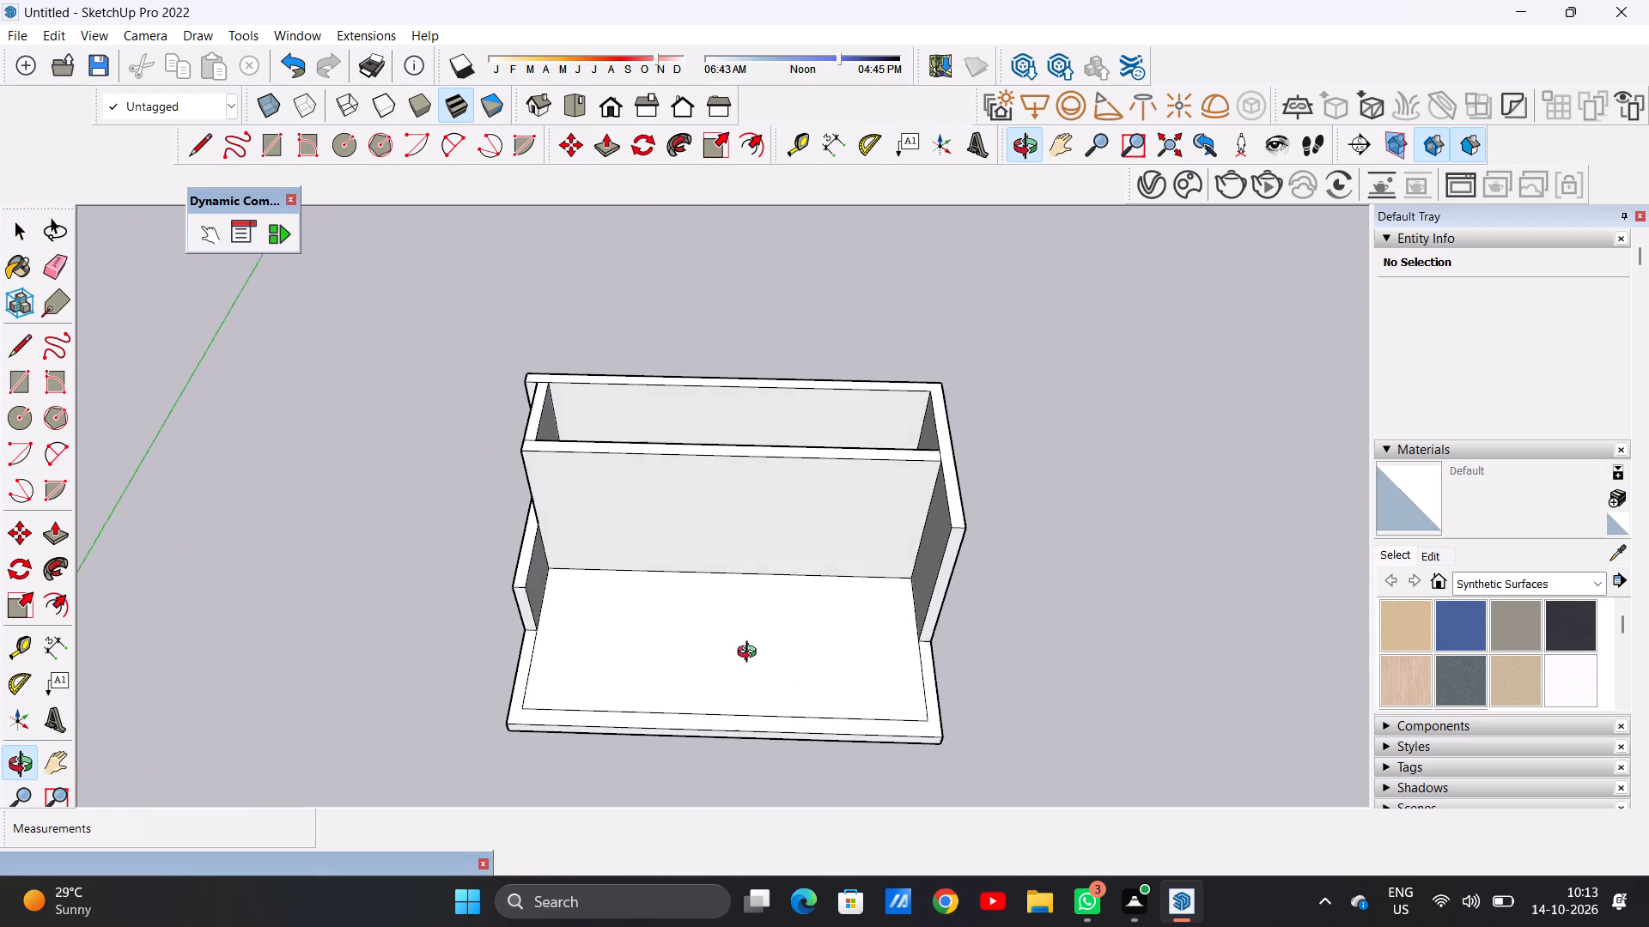
pyautogui.moveTo(751, 654); pyautogui.dragTo(647, 549, button='middle')
pyautogui.moveTo(506, 631); pyautogui.dragTo(613, 732, button='middle')
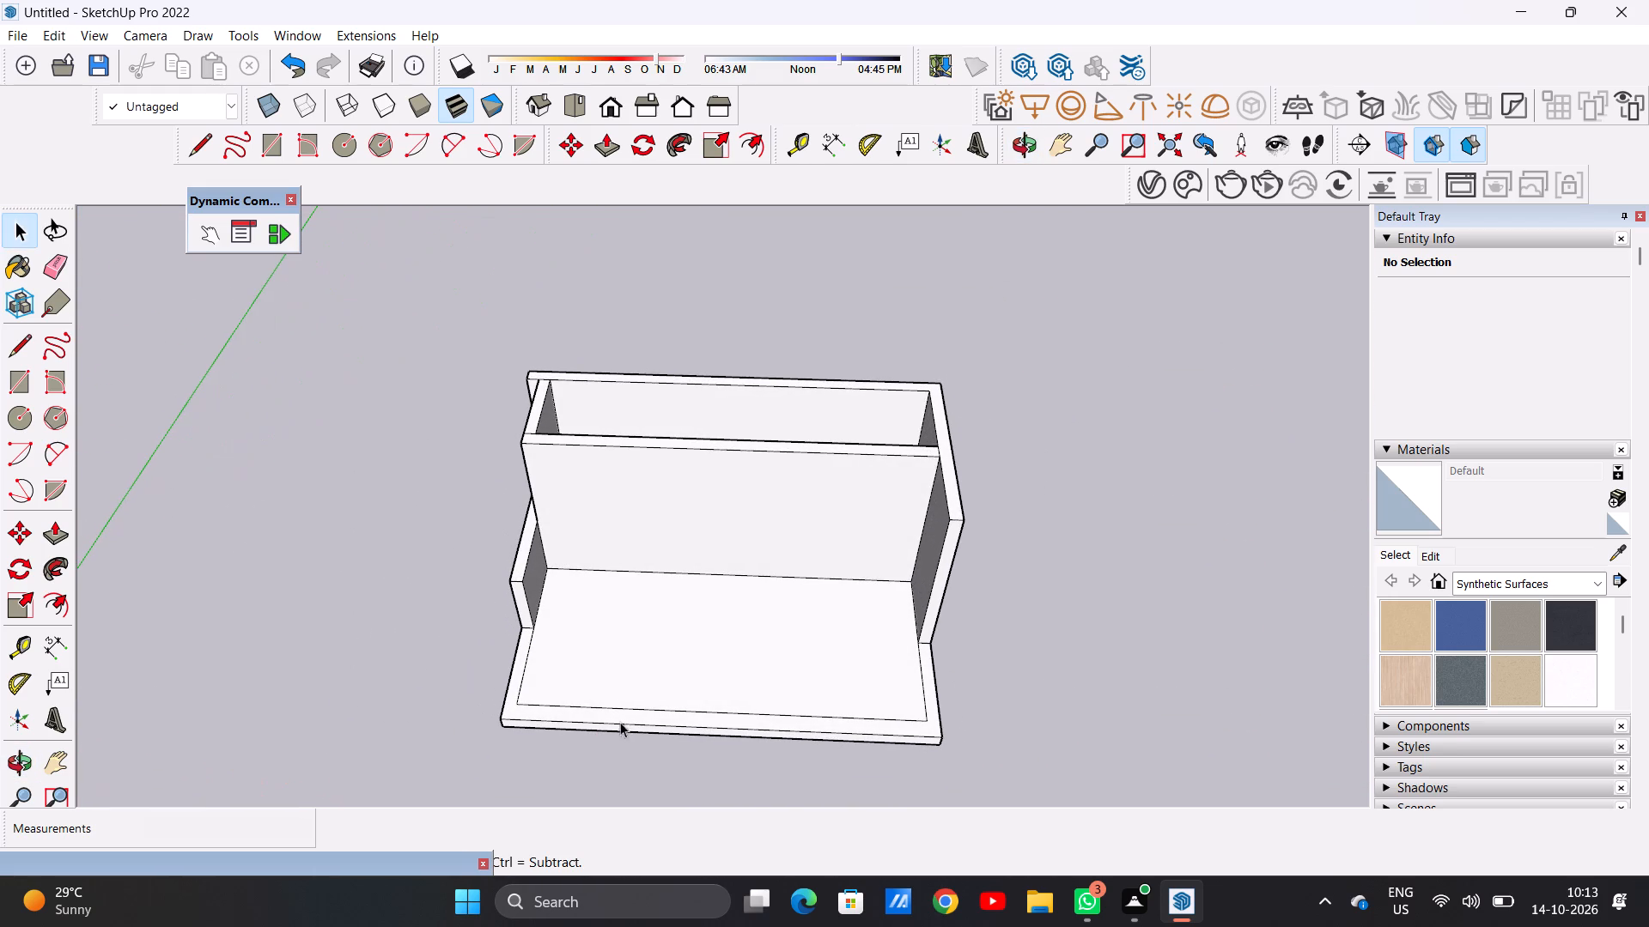
# Draw a line about 8 1/8" from the border's inner front corner to the slab's outer edge on the low wall side.
pyautogui.scroll(11, 507, 699)
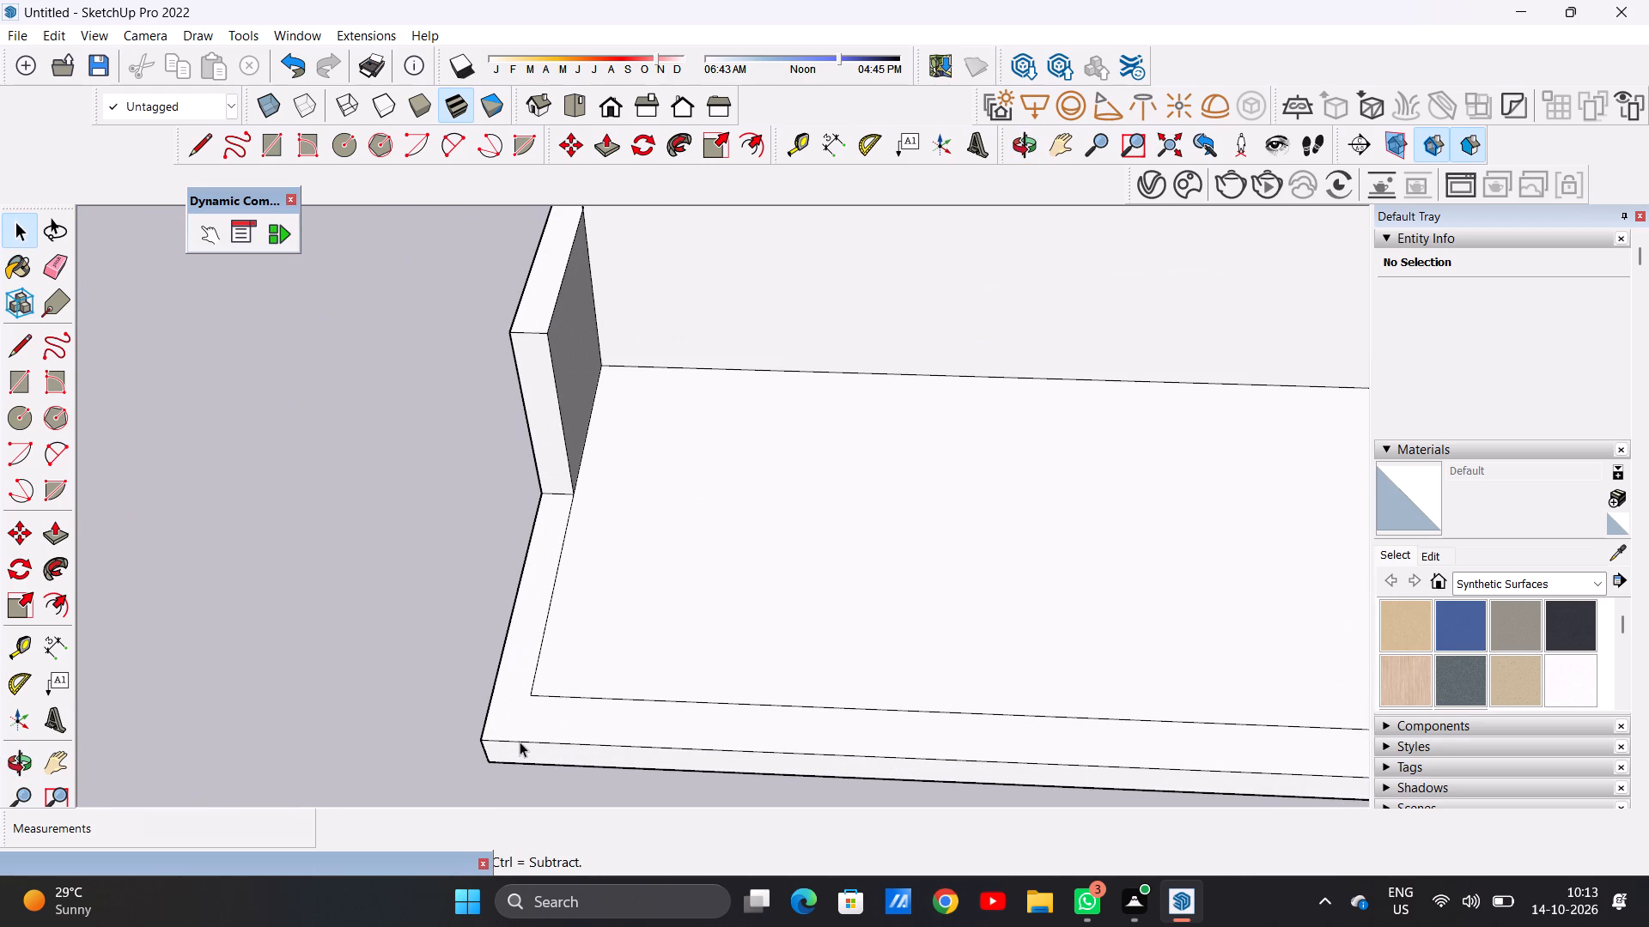
pyautogui.press('l')
pyautogui.scroll(7, 496, 750)
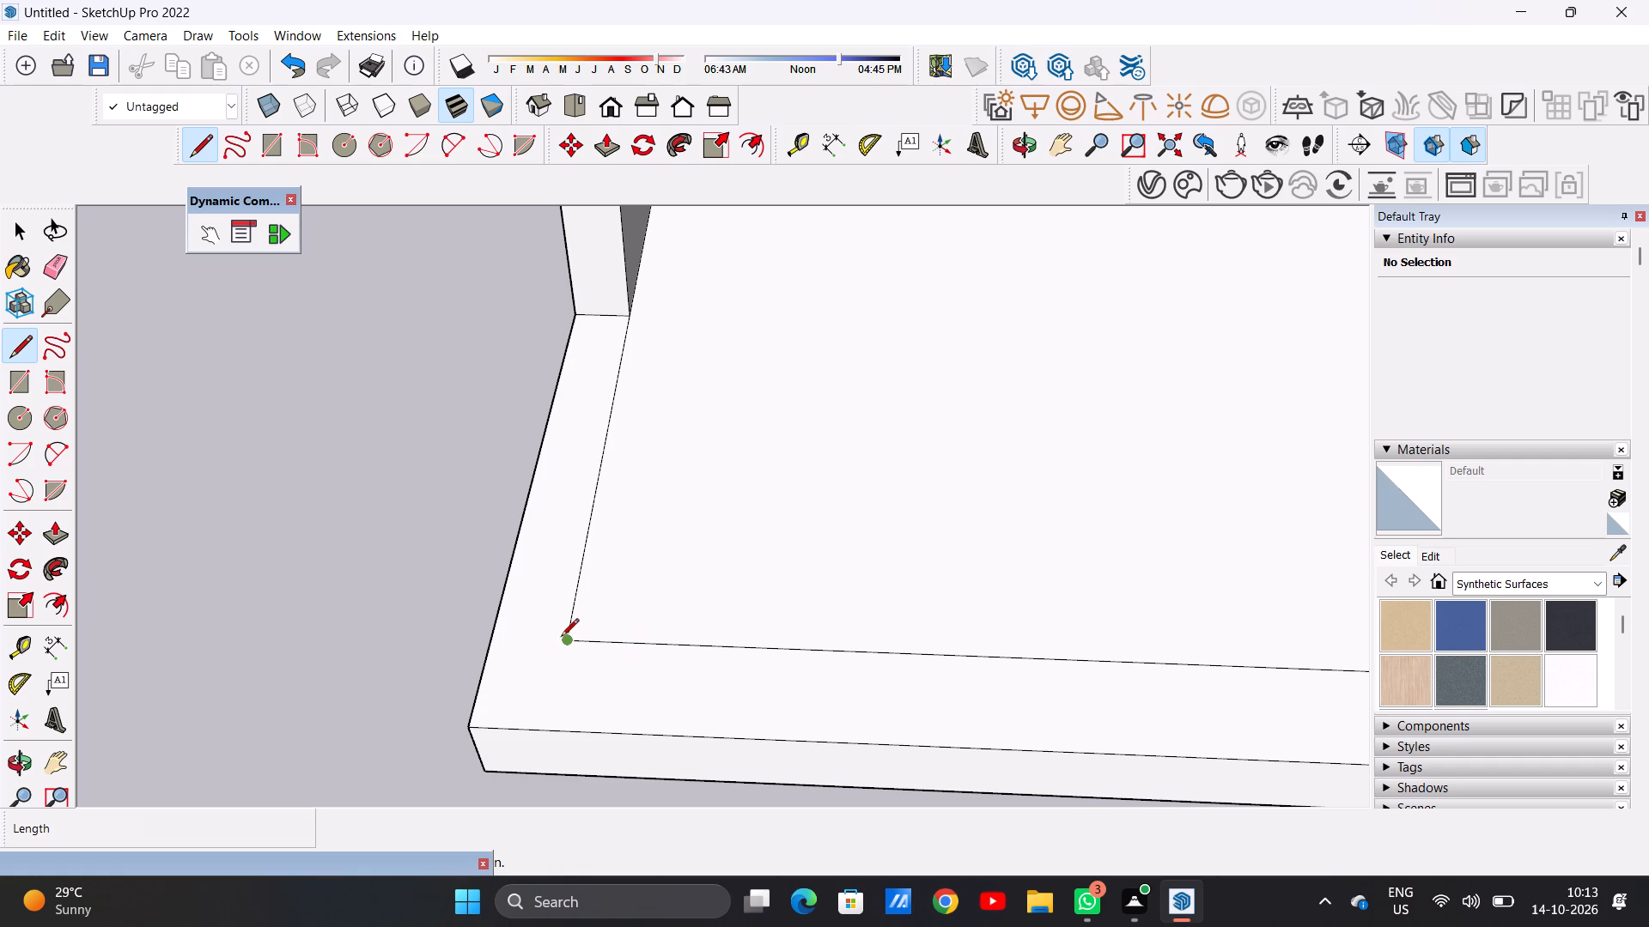
pyautogui.click(569, 639)
pyautogui.click(490, 640)
pyautogui.press('space')
# Examine both front corners of the bordered floor and how the border meets the low and tall side walls.
pyautogui.scroll(-18, 837, 644)
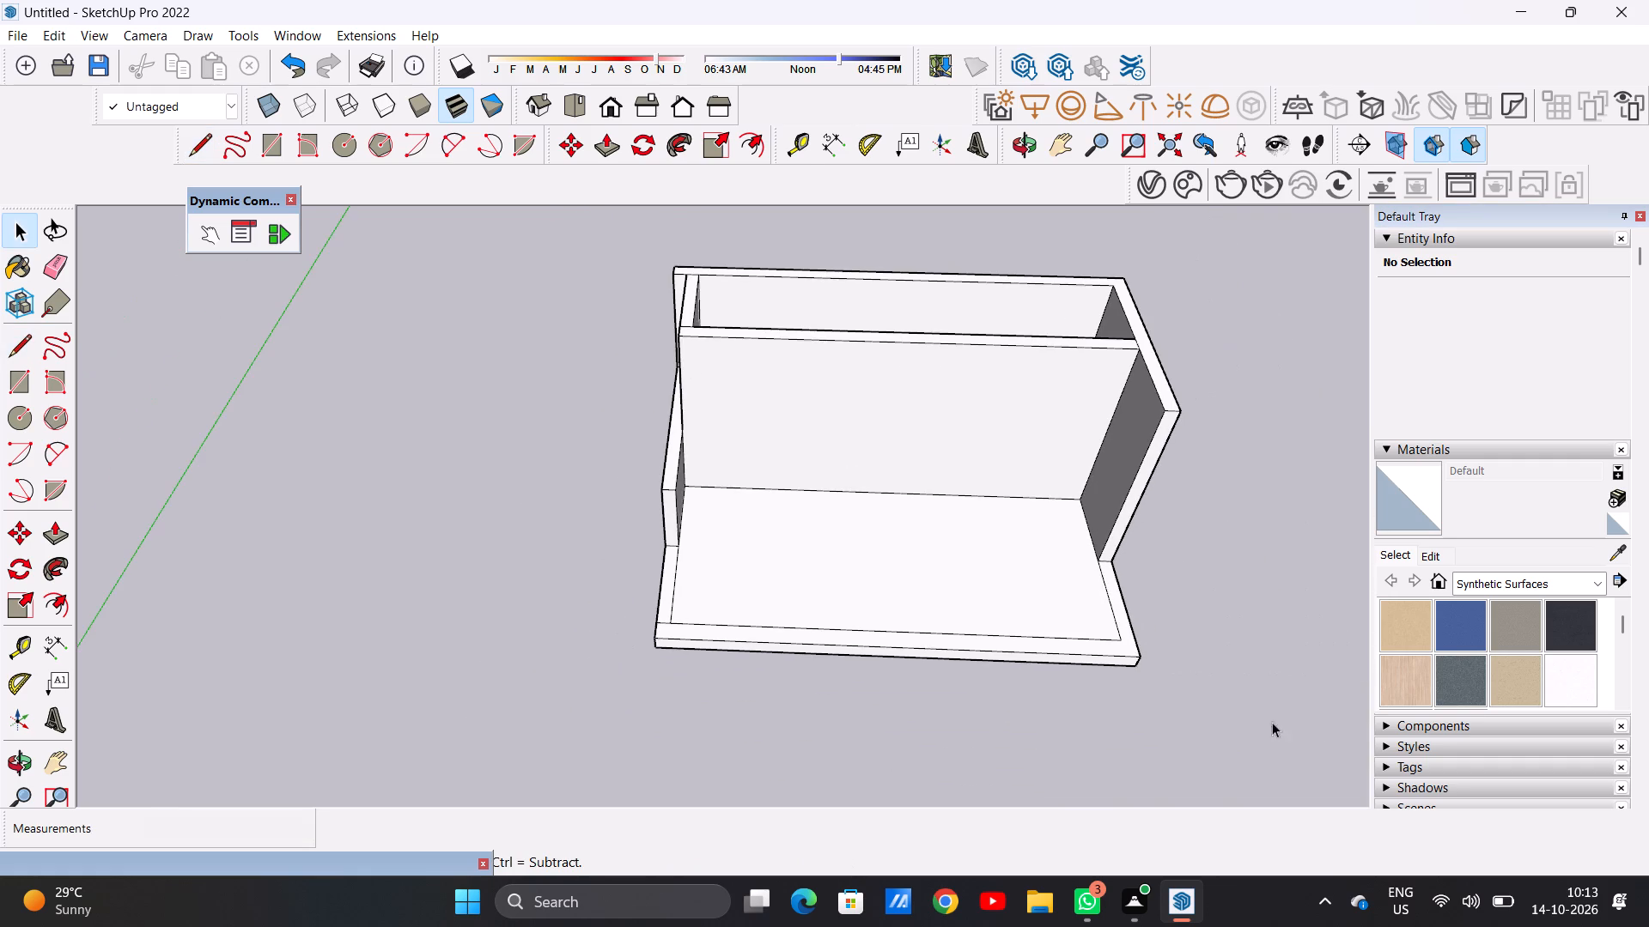
pyautogui.scroll(5, 1270, 652)
pyautogui.scroll(6, 1080, 666)
pyautogui.scroll(-5, 989, 669)
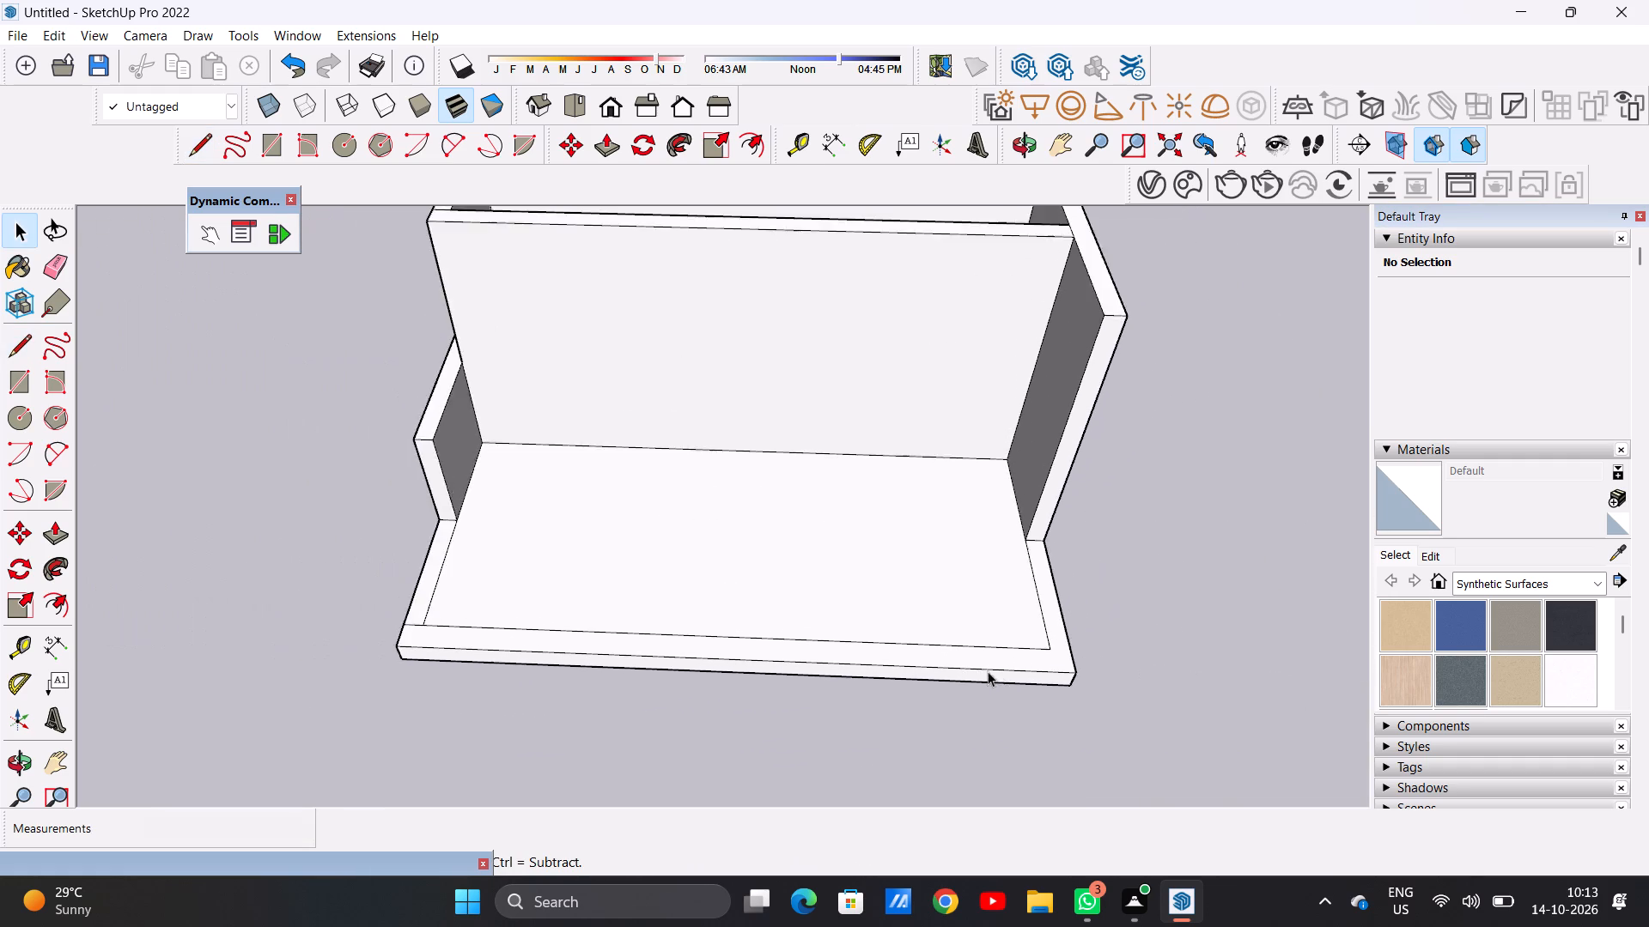
pyautogui.scroll(-5, 988, 671)
pyautogui.moveTo(997, 674); pyautogui.dragTo(983, 577, button='middle')
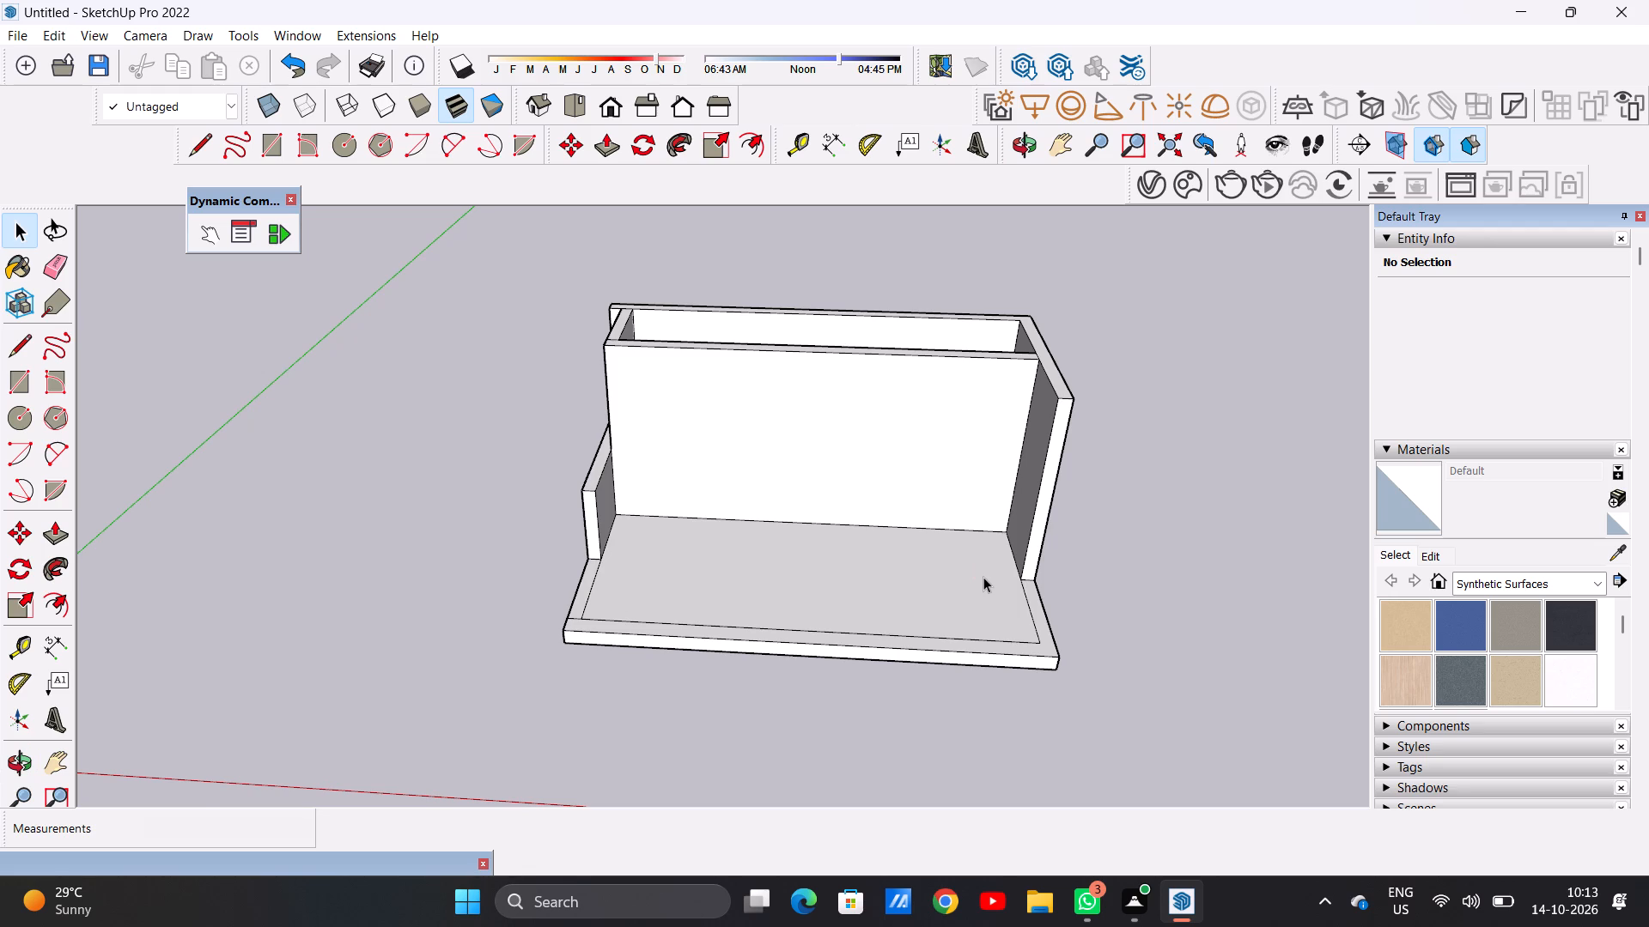
pyautogui.scroll(-3, 983, 577)
pyautogui.scroll(3, 1036, 623)
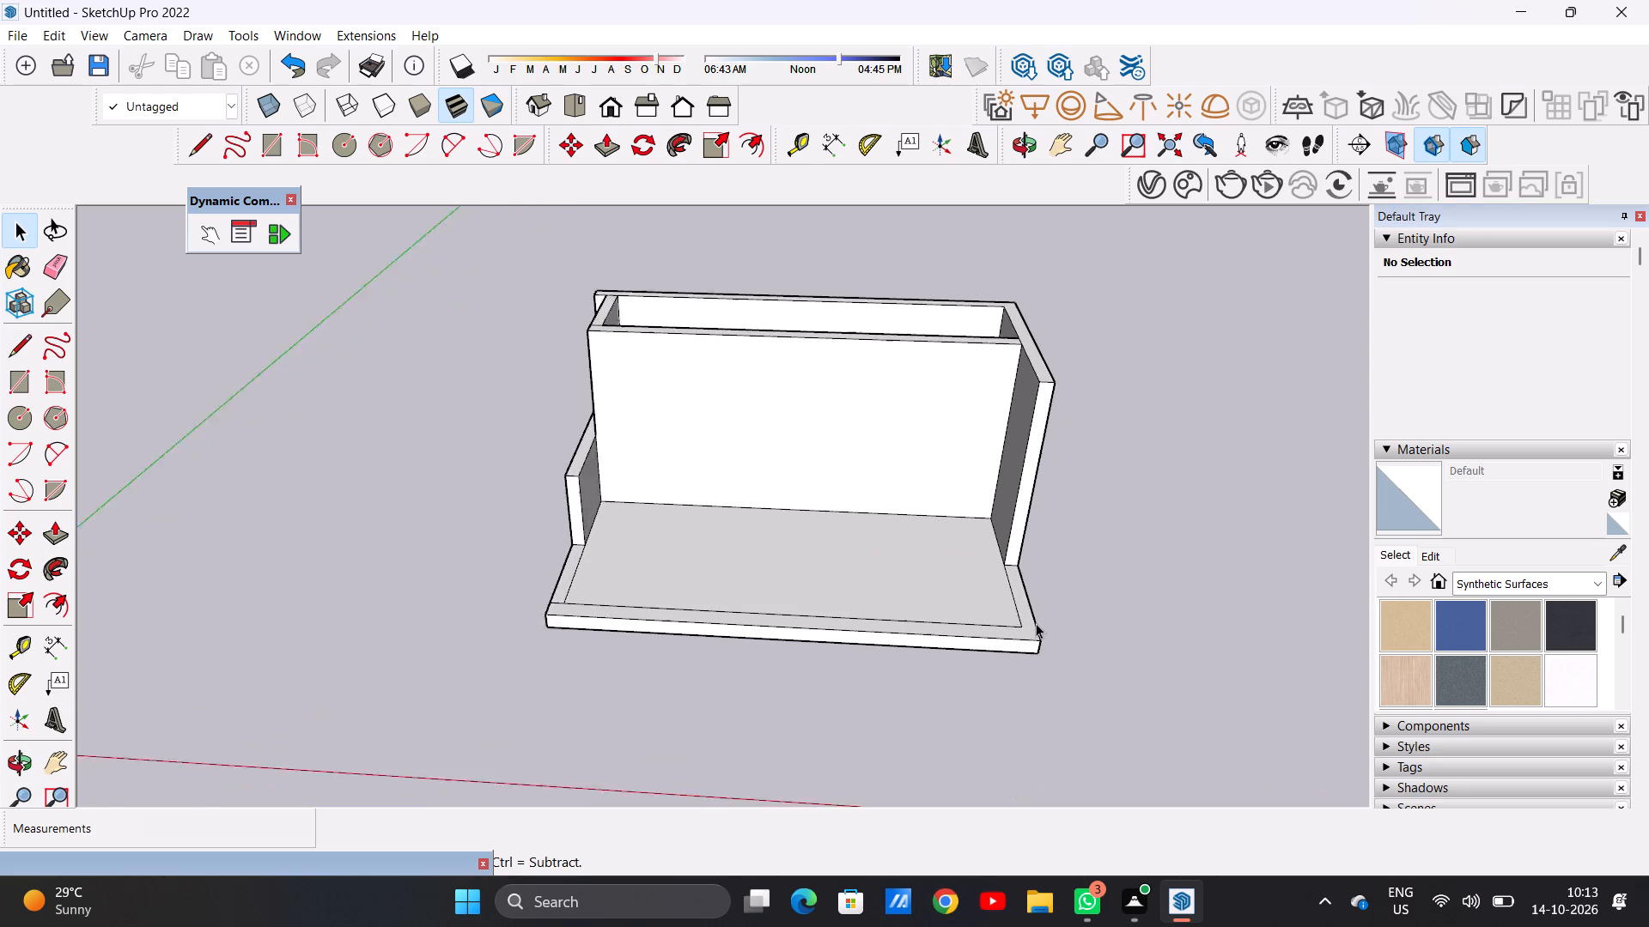
pyautogui.scroll(4, 1036, 623)
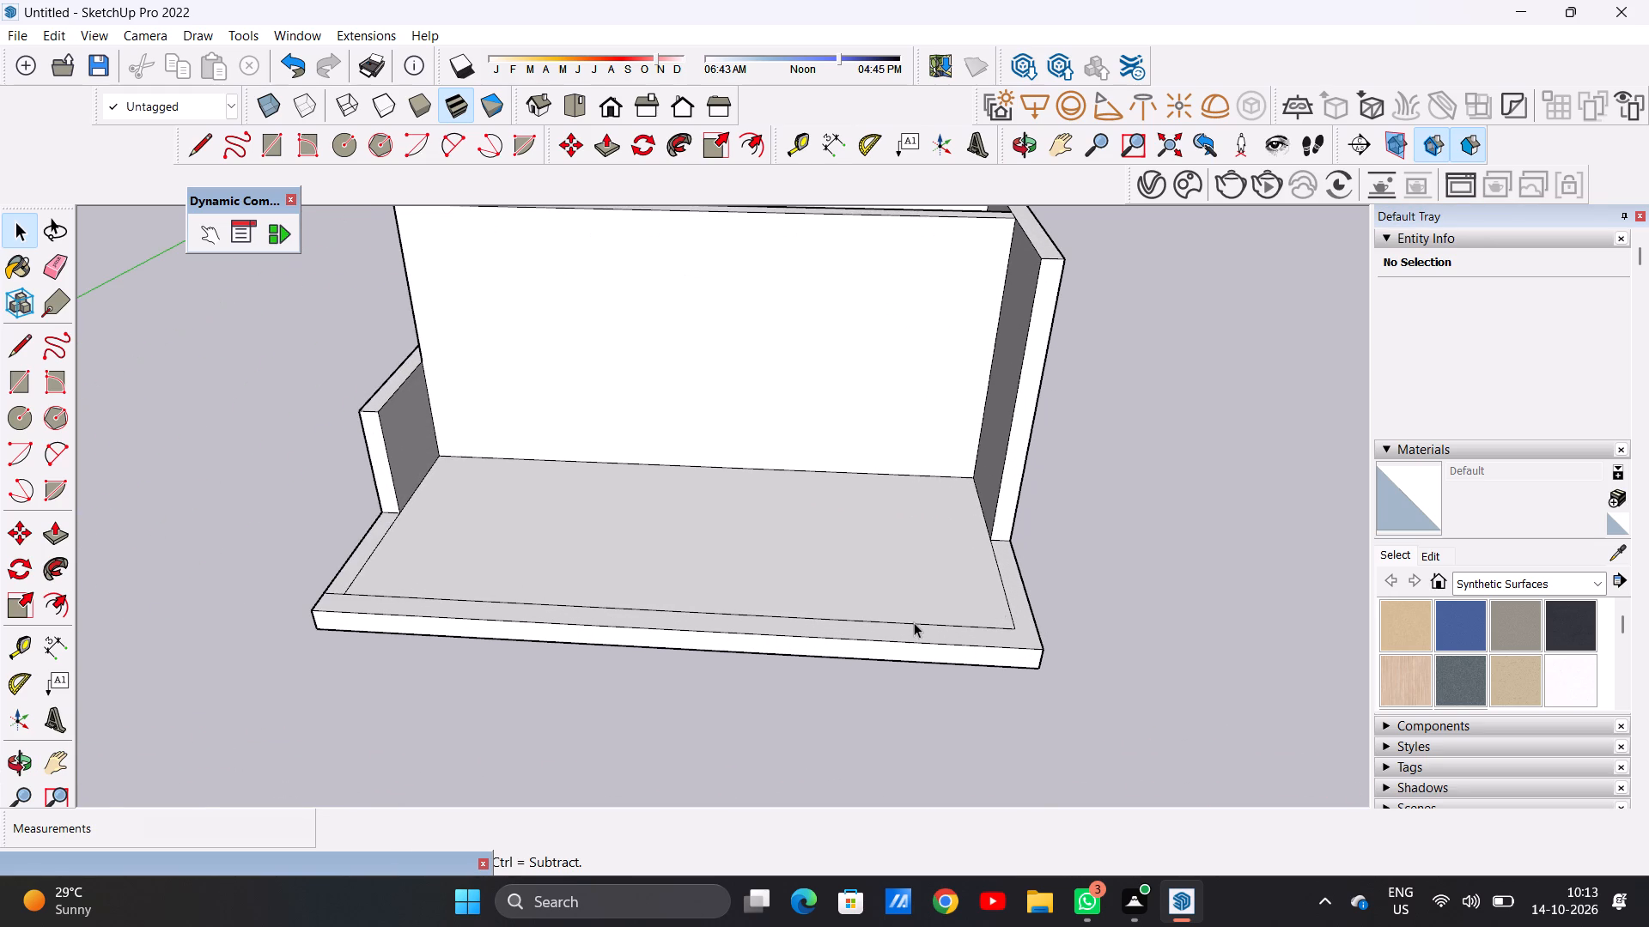
pyautogui.scroll(-5, 914, 622)
pyautogui.scroll(5, 637, 561)
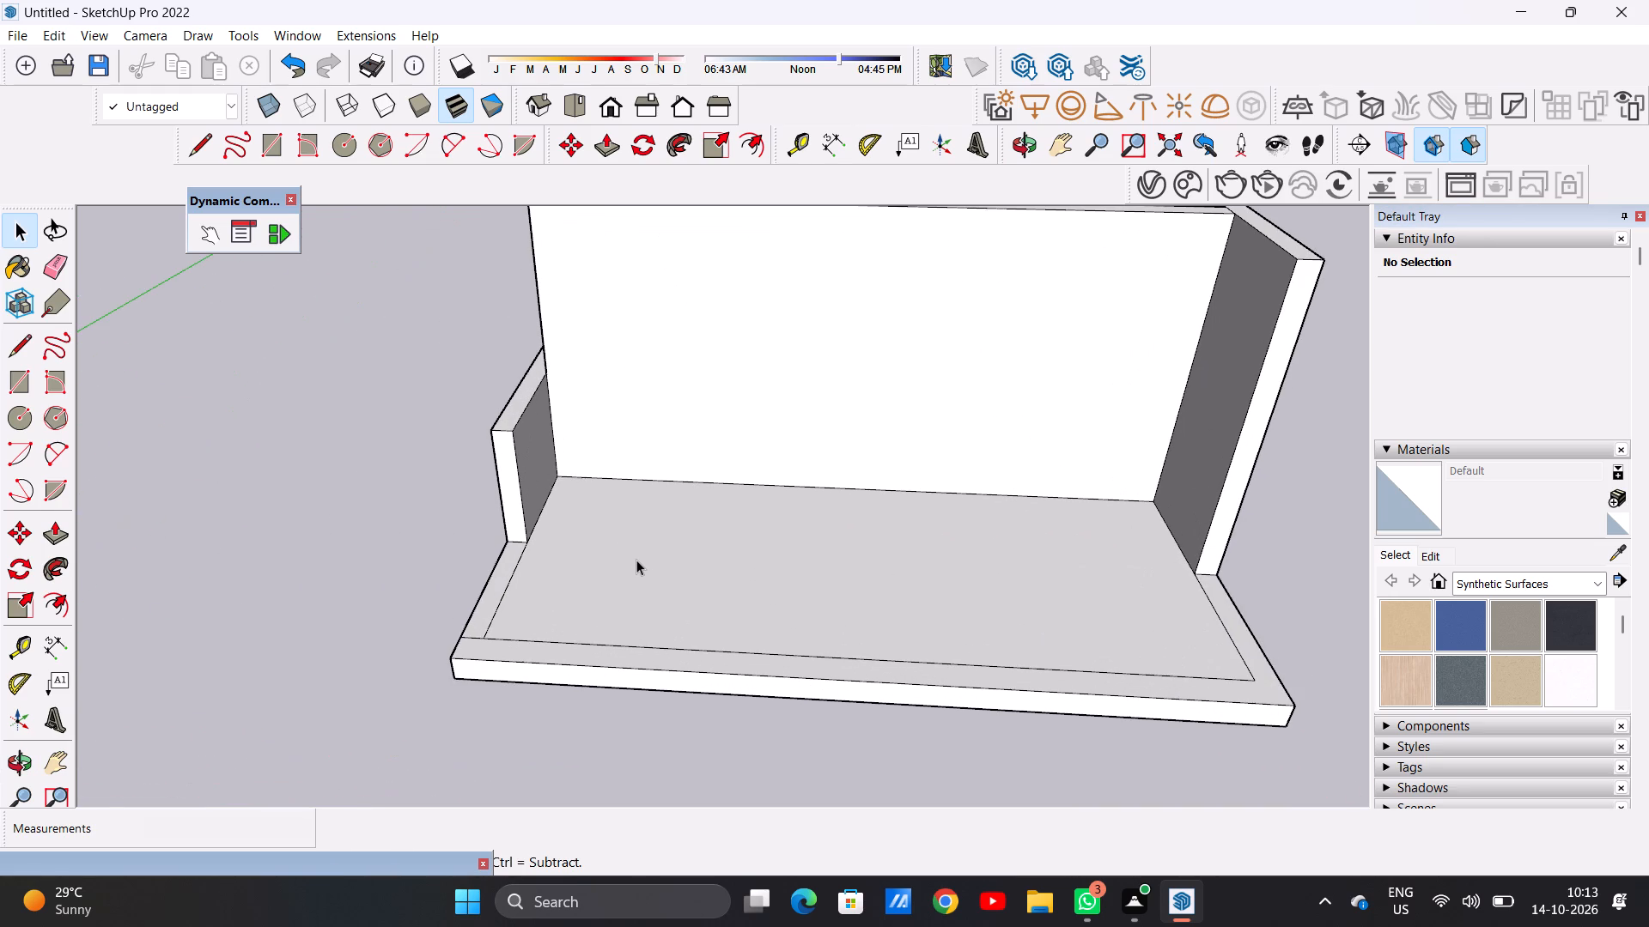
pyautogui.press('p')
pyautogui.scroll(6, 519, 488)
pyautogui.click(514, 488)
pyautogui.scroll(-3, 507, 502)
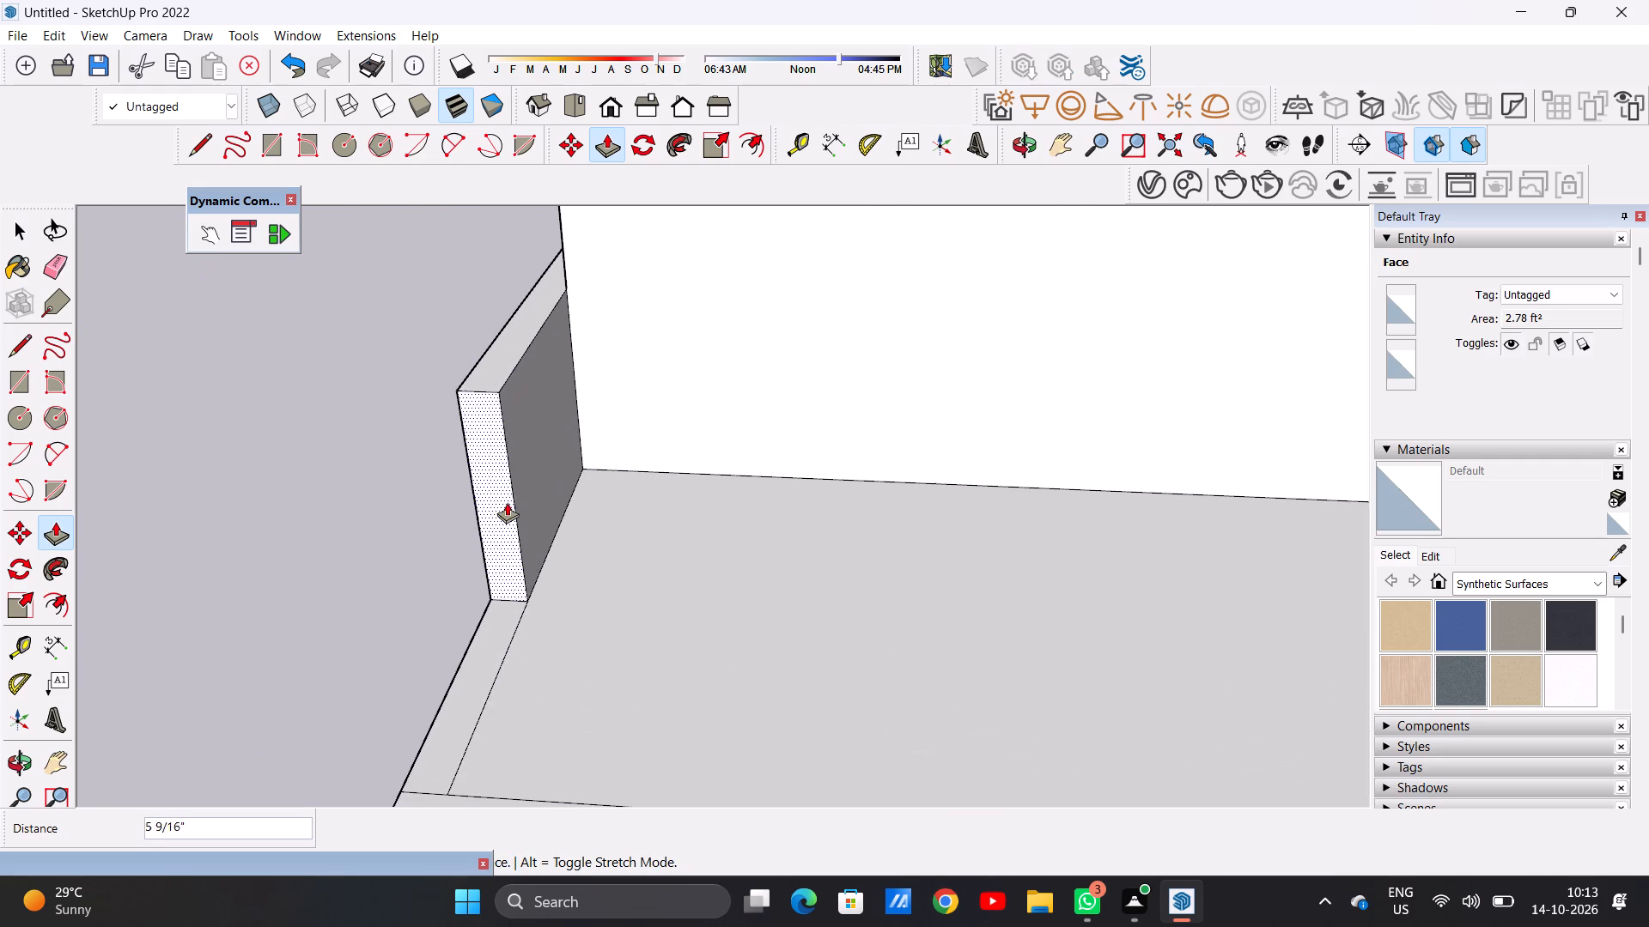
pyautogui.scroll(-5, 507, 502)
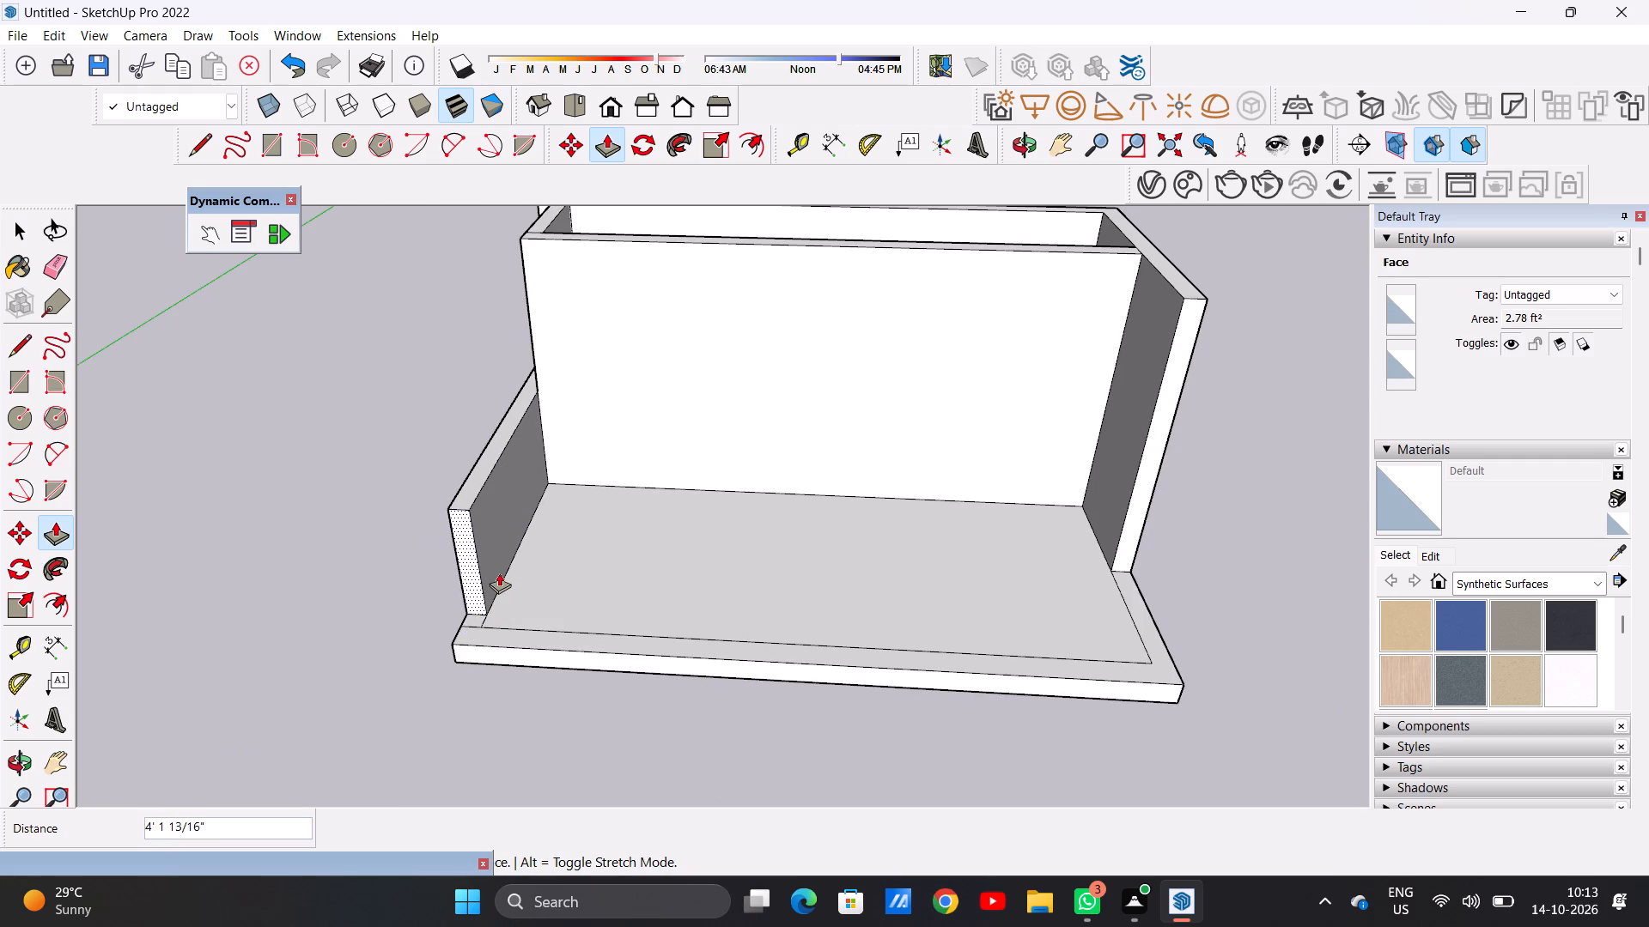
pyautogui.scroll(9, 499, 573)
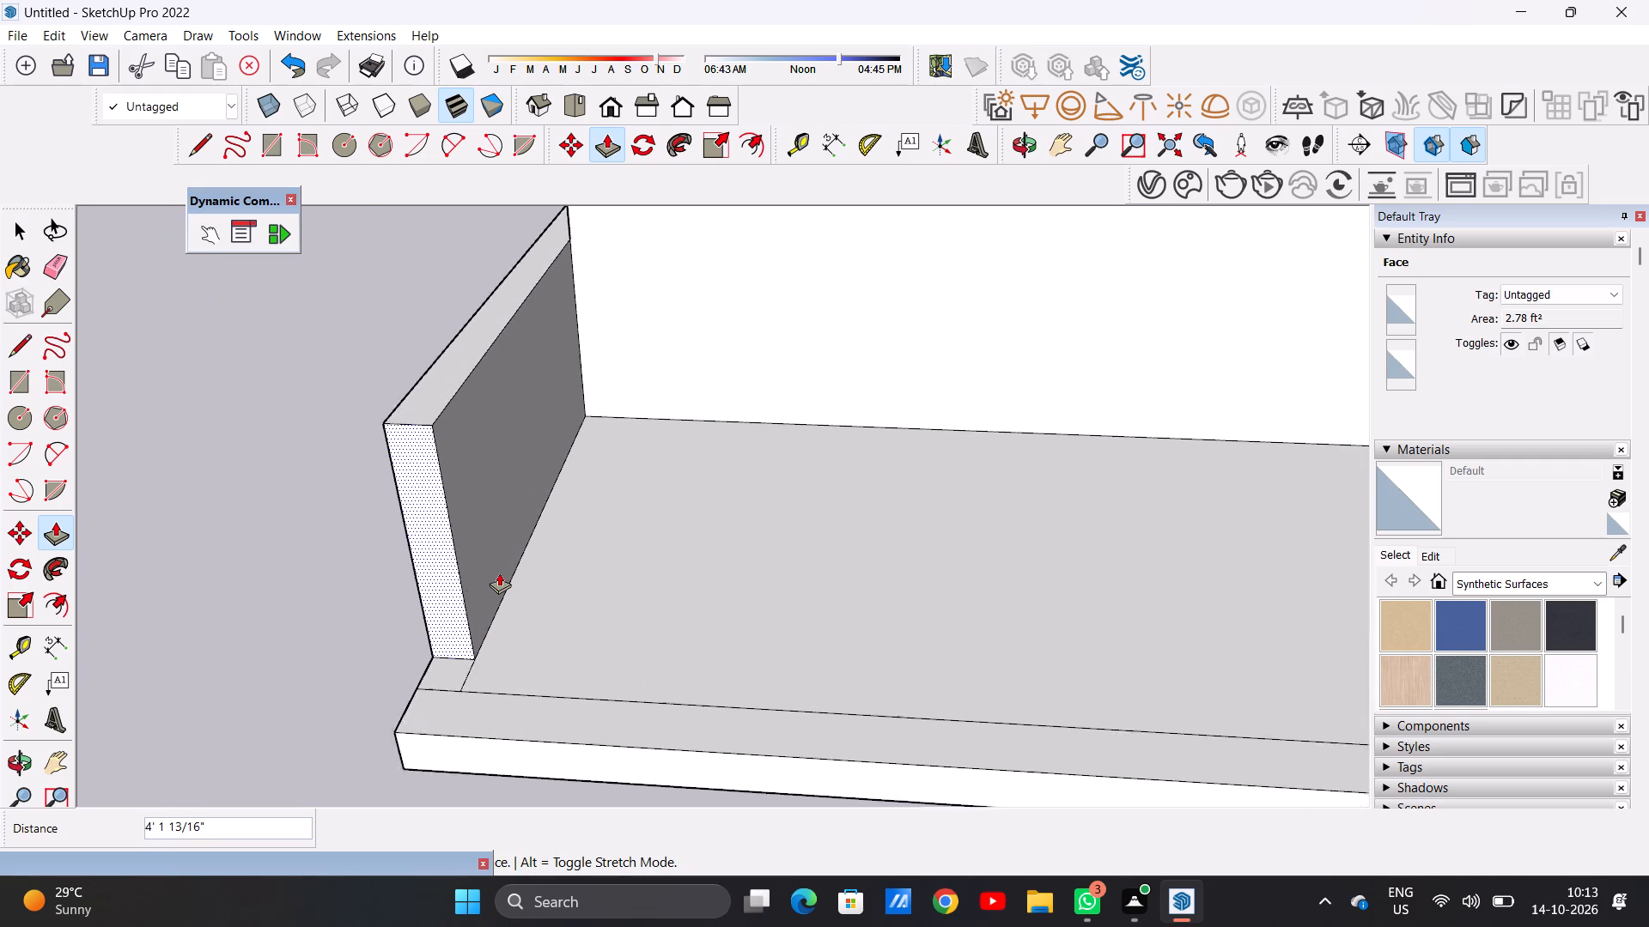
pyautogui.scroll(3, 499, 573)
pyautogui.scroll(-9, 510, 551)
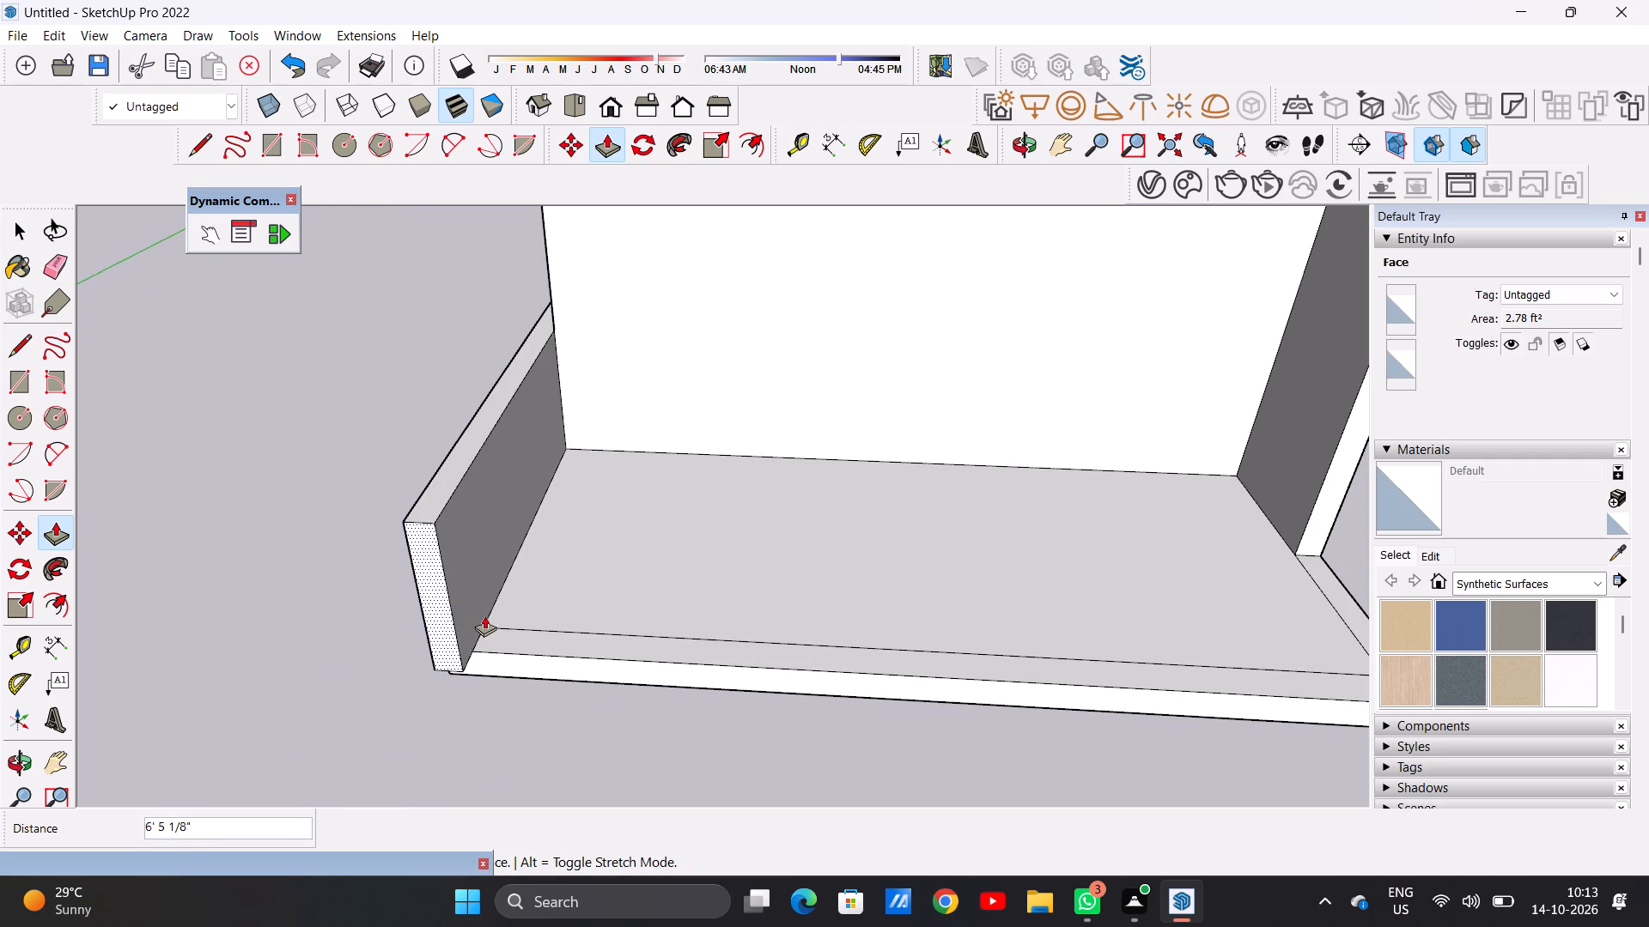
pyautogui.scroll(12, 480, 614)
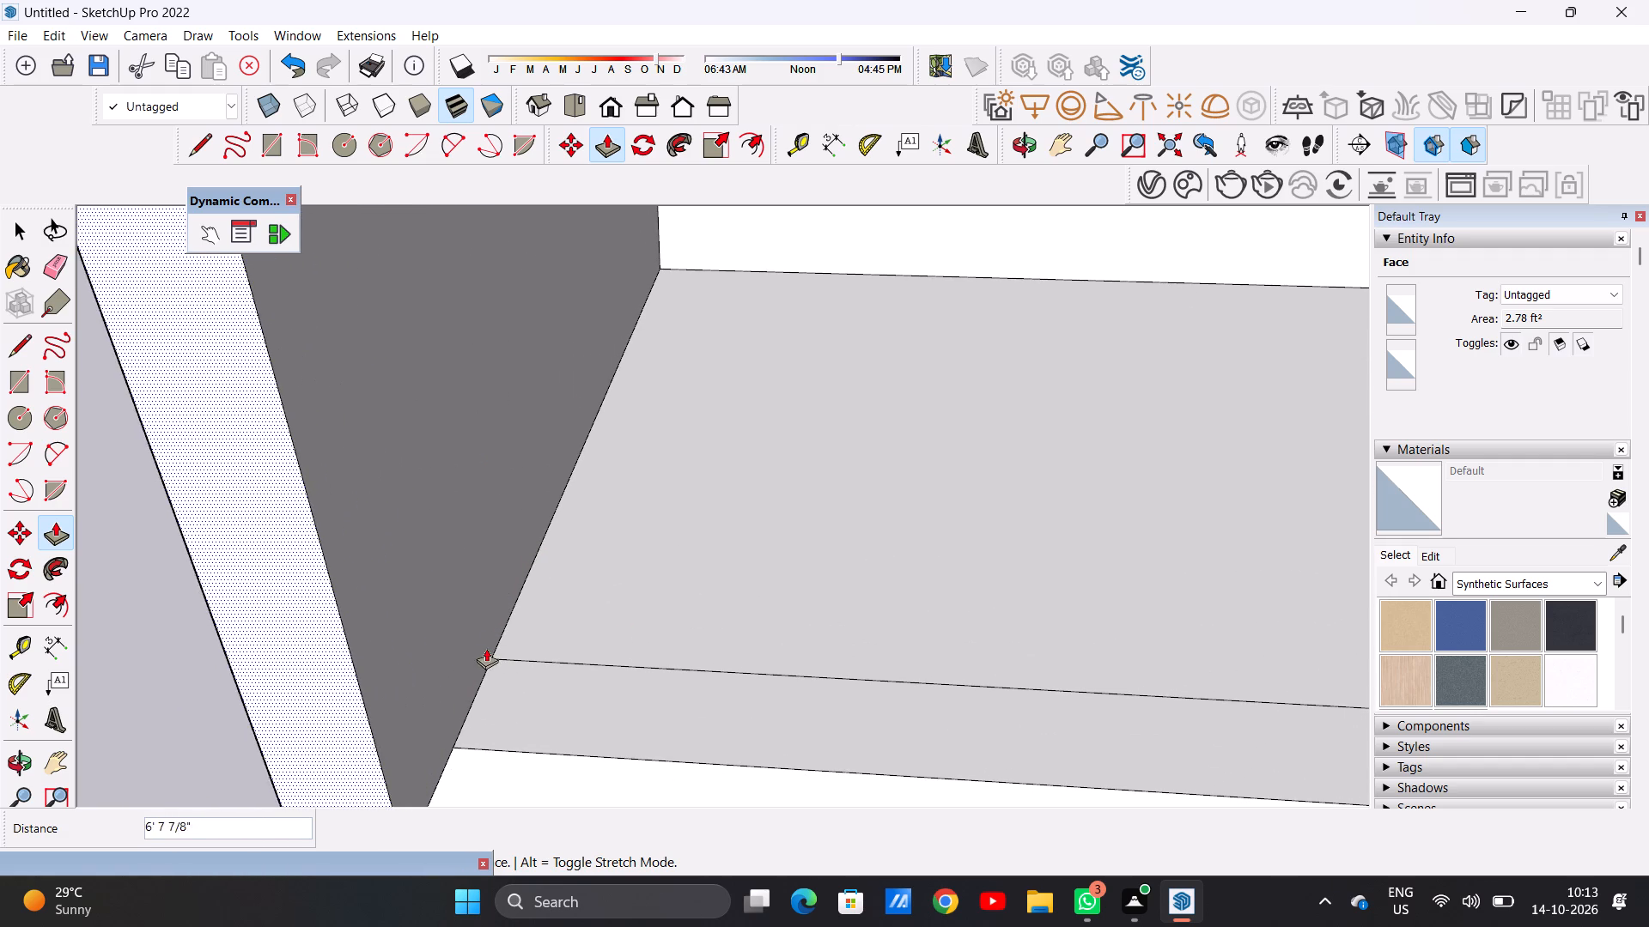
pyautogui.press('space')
# Push/Pull the low side wall's front end face forward 4' 10 7/16" to the line across the border corner.
pyautogui.scroll(-8, 539, 615)
pyautogui.moveTo(528, 550); pyautogui.dragTo(795, 539, button='middle')
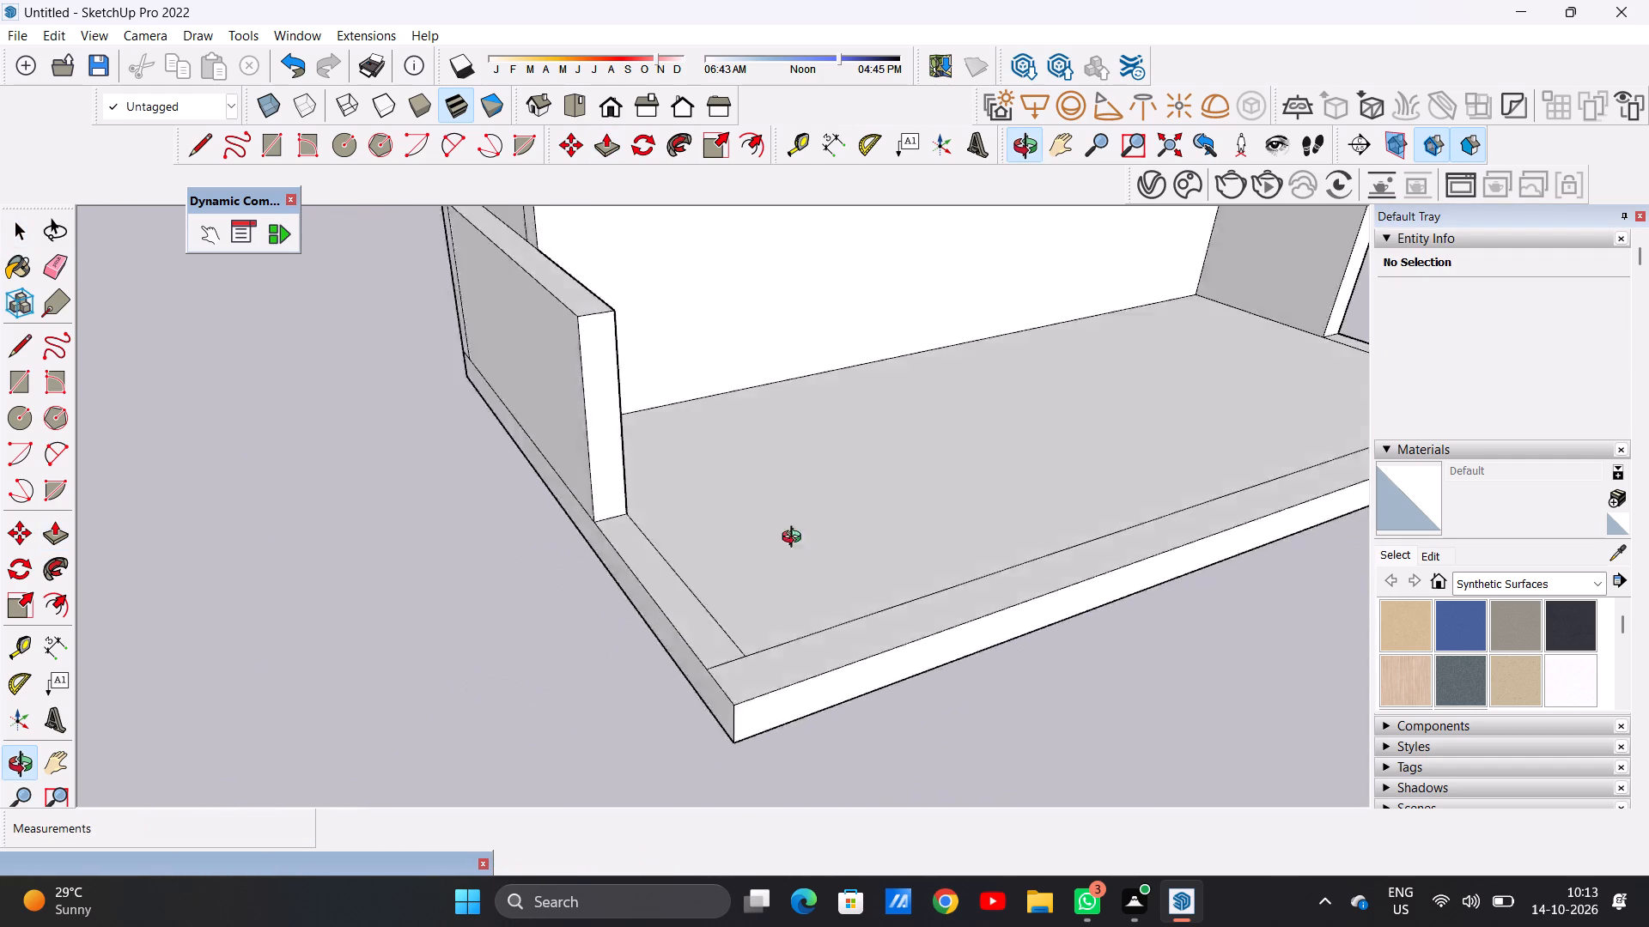
pyautogui.moveTo(795, 539); pyautogui.dragTo(872, 539, button='middle')
pyautogui.press('p')
pyautogui.scroll(5, 696, 463)
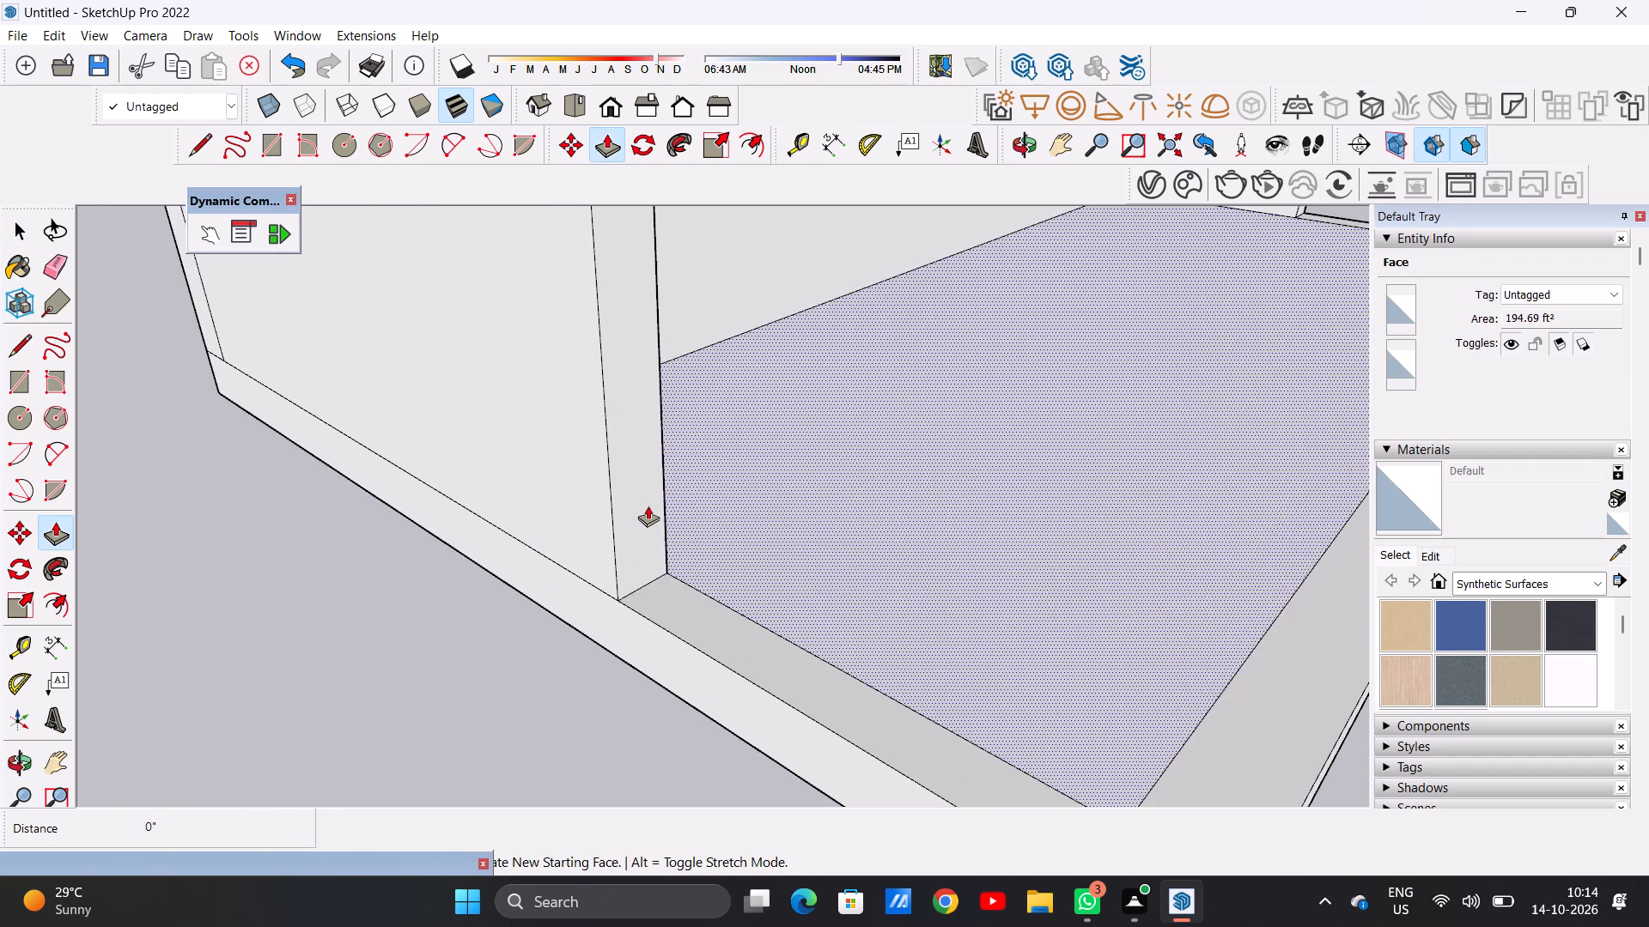
pyautogui.click(634, 523)
pyautogui.scroll(-10, 731, 530)
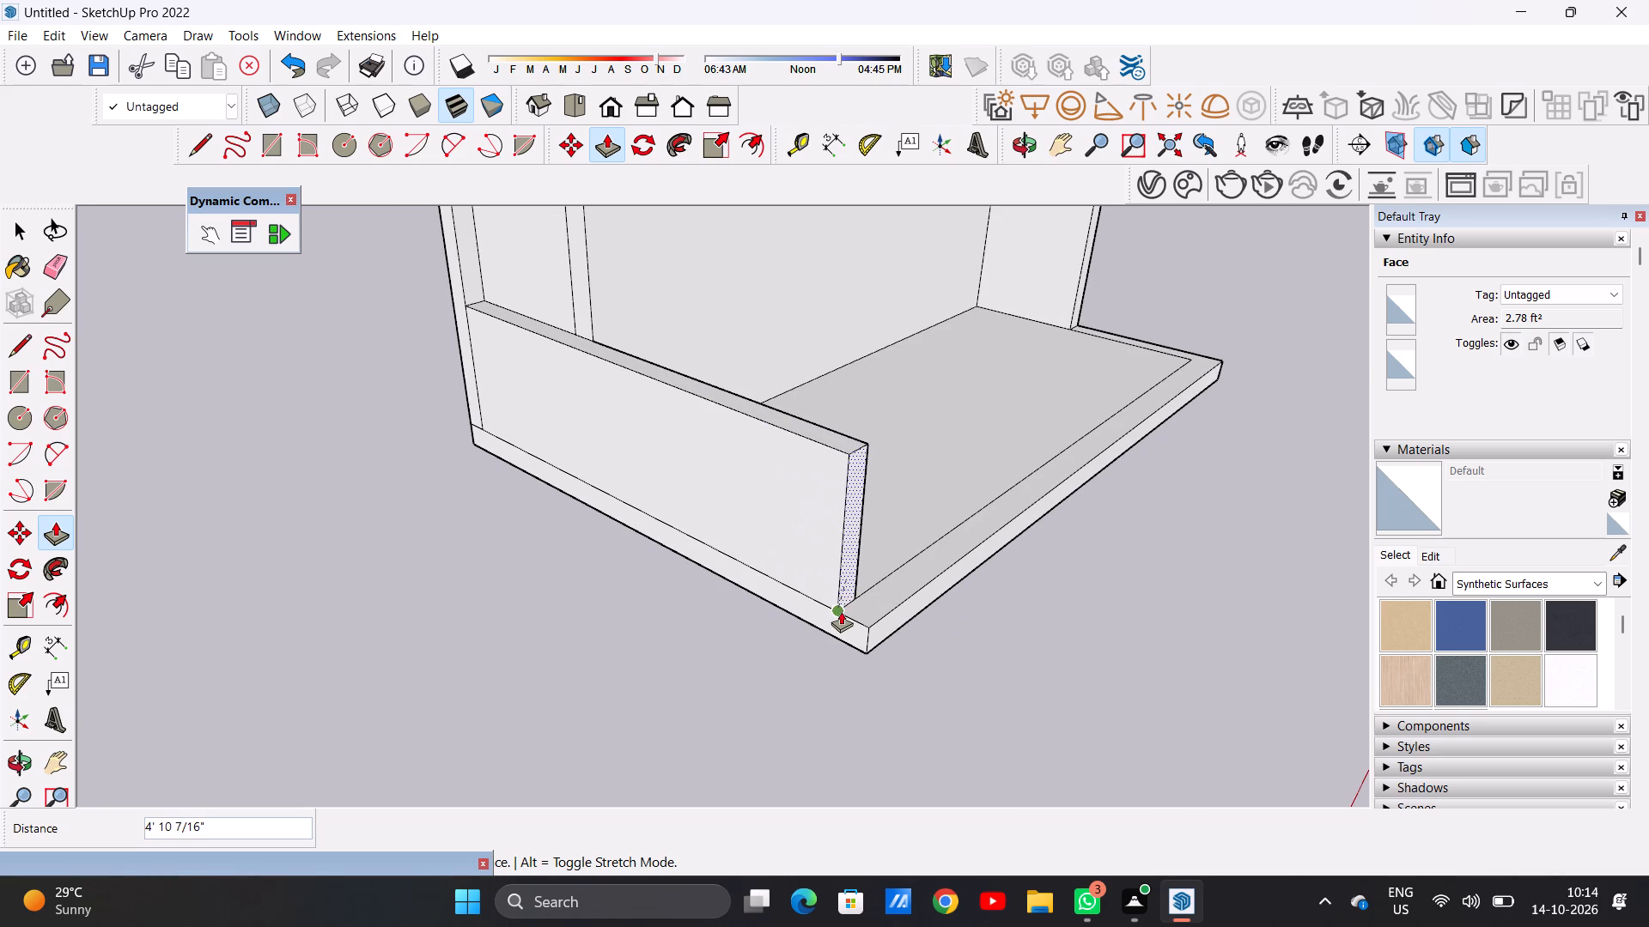
pyautogui.click(838, 609)
pyautogui.press('space')
# Draw two separate cross lines, each about 8 1/8", over the low side wall's top face between its outer and inner edges.
pyautogui.scroll(-8, 793, 564)
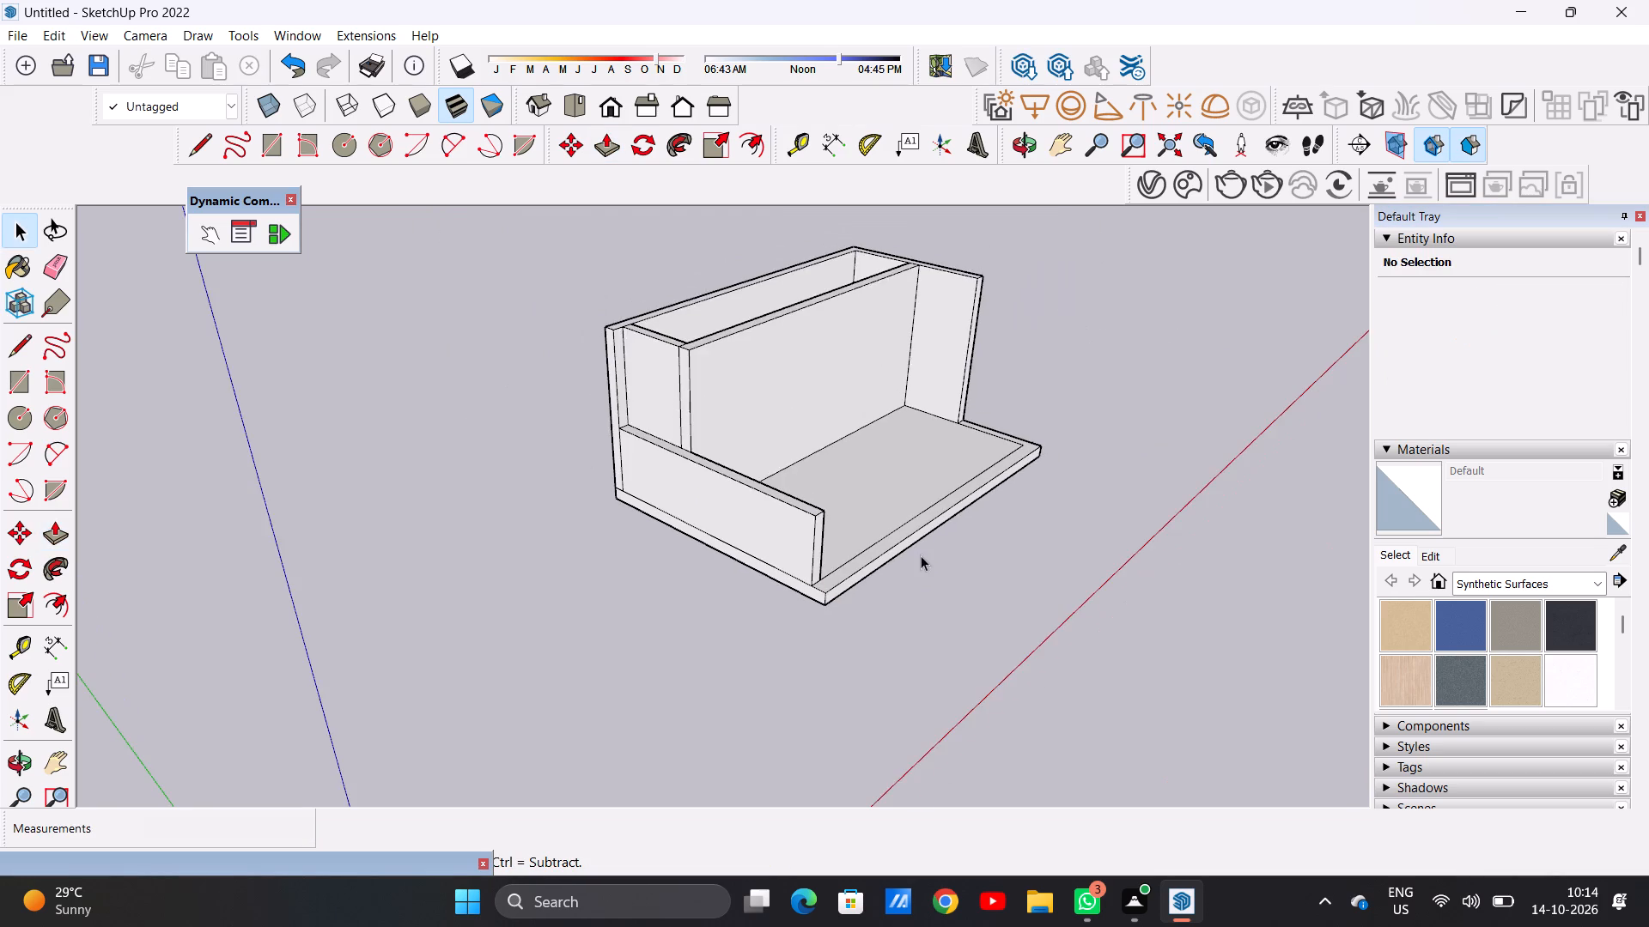
pyautogui.moveTo(611, 523); pyautogui.dragTo(235, 442, button='middle')
pyautogui.moveTo(454, 488); pyautogui.dragTo(496, 517, button='middle')
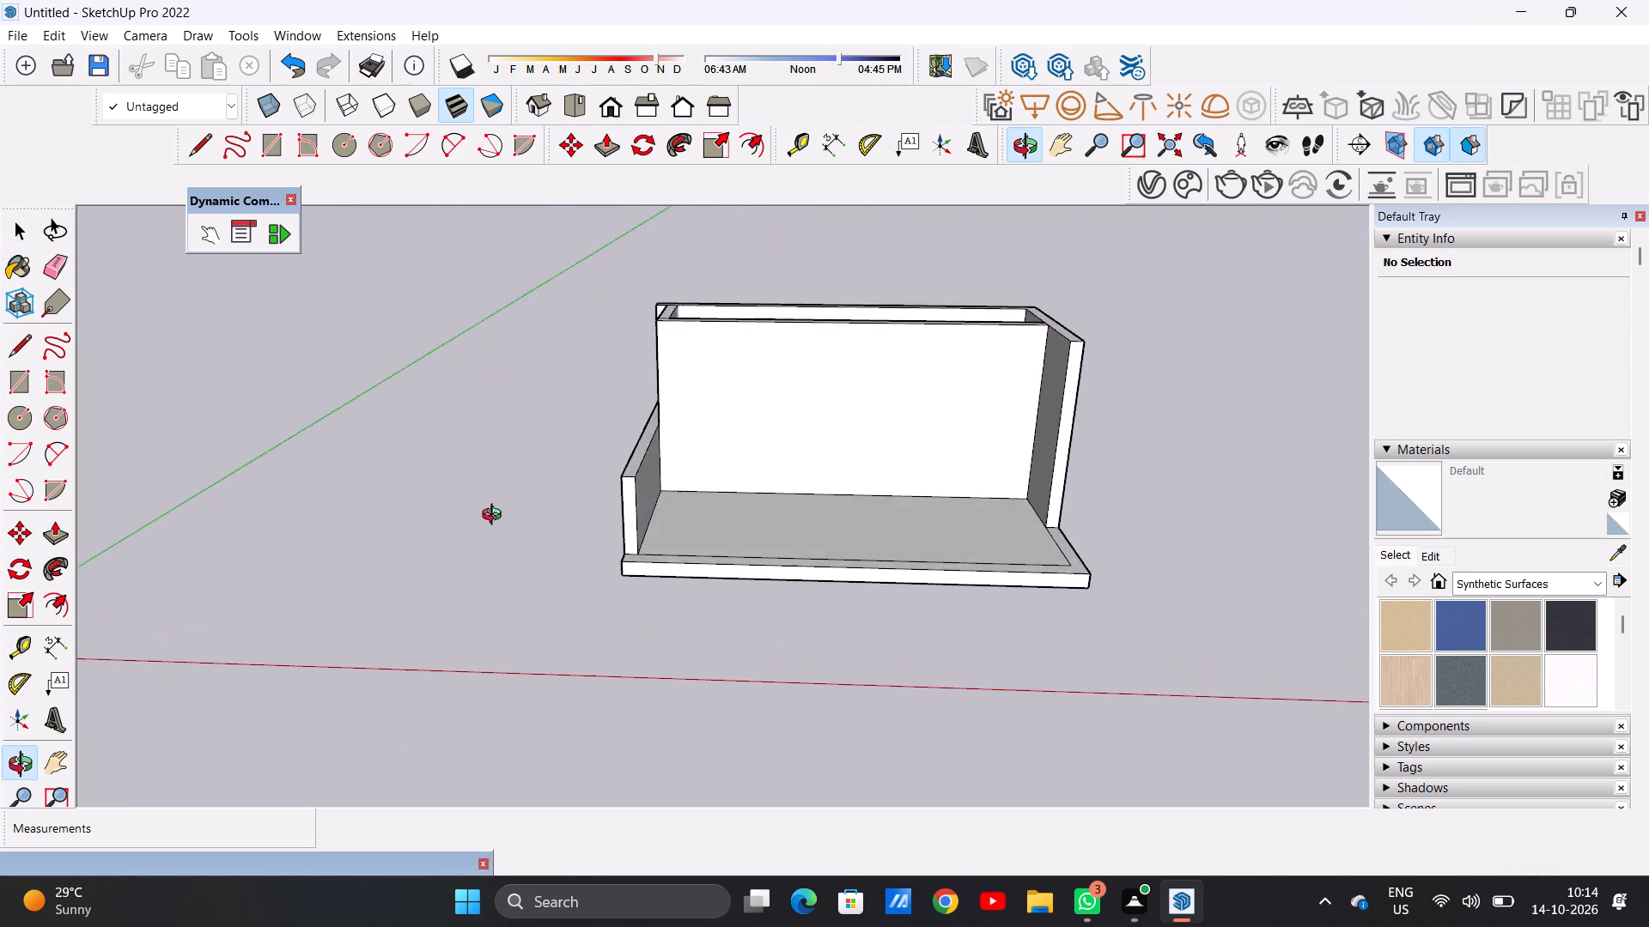
pyautogui.moveTo(496, 517); pyautogui.dragTo(566, 564, button='middle')
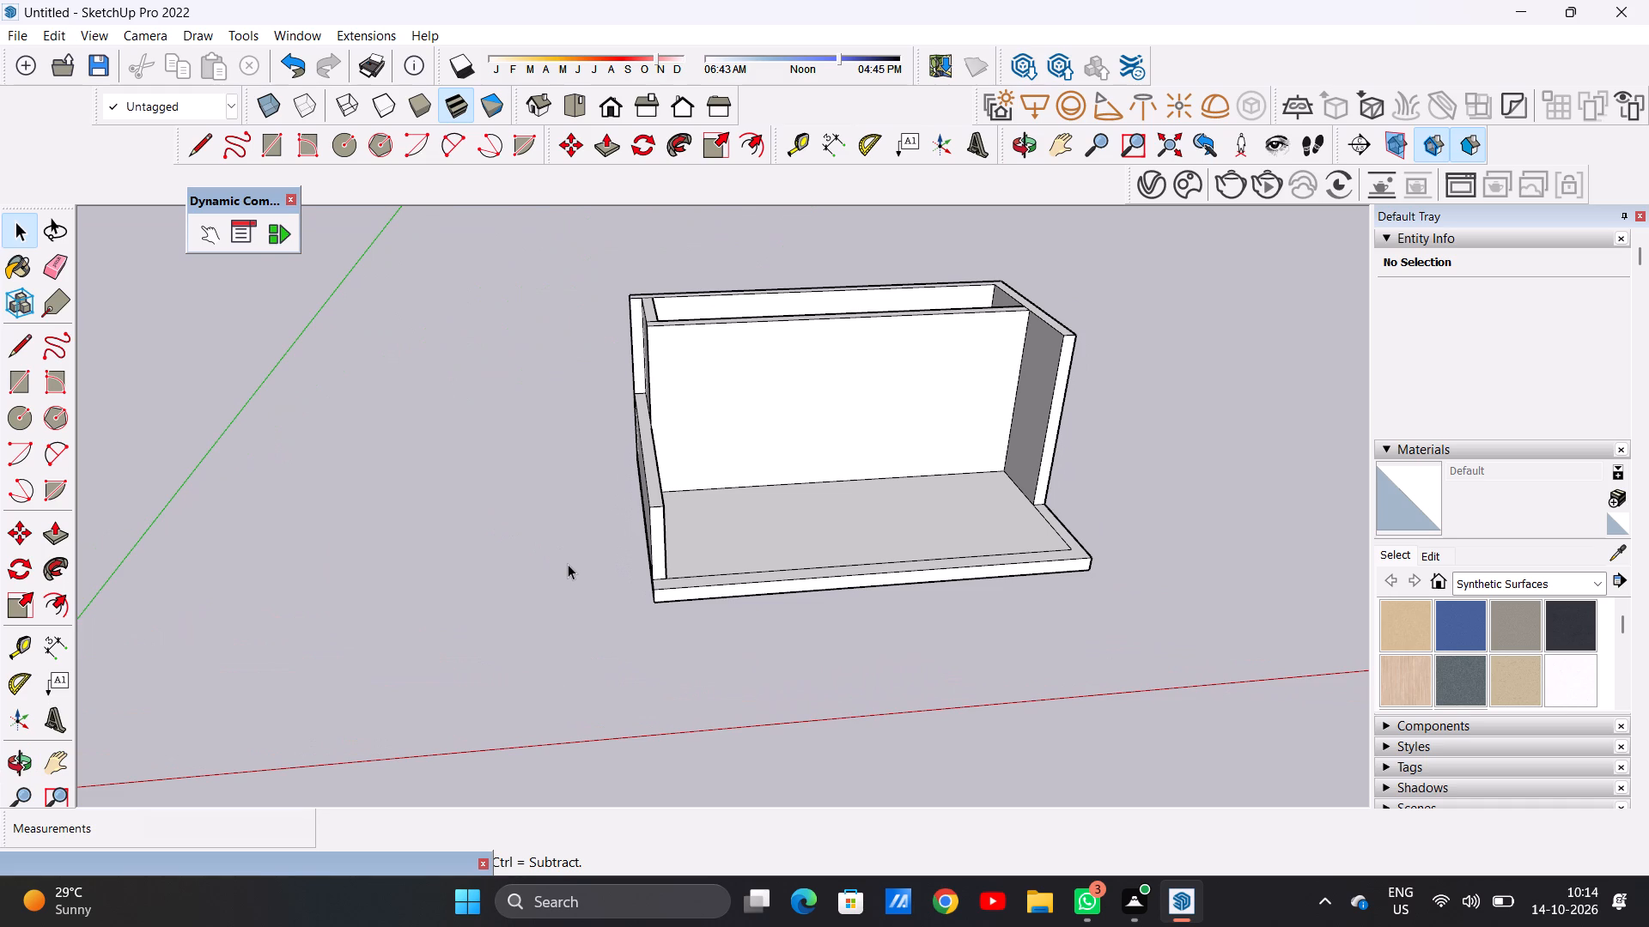
pyautogui.scroll(5, 604, 535)
pyautogui.moveTo(884, 506); pyautogui.dragTo(378, 590, button='middle')
pyautogui.scroll(1, 379, 590)
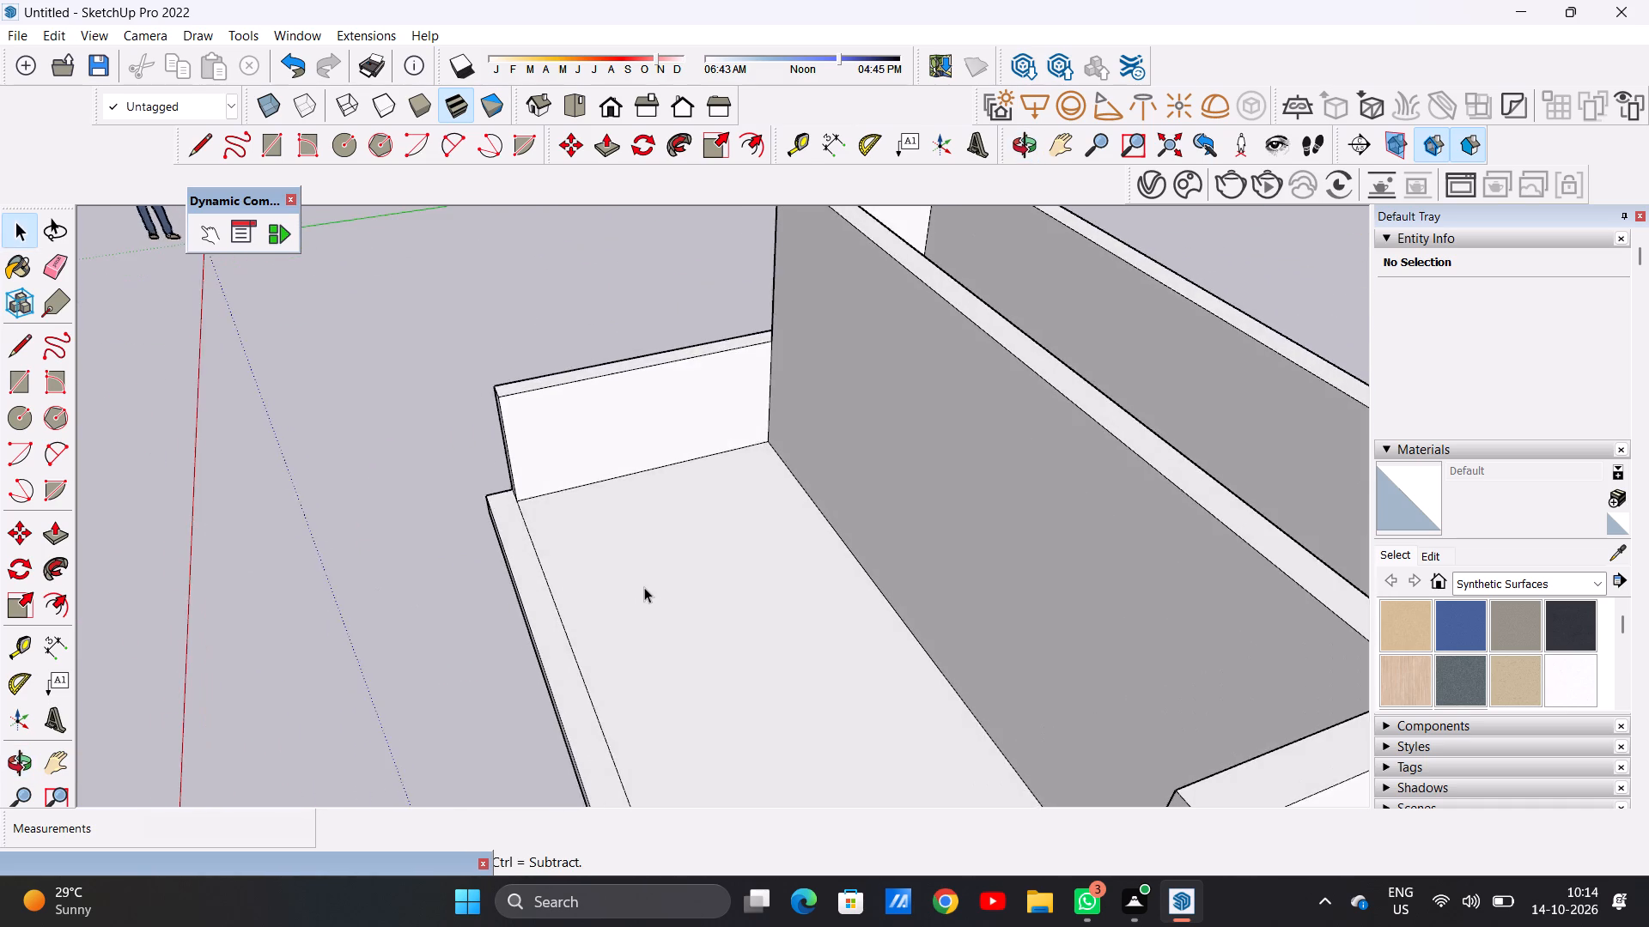
pyautogui.scroll(-4, 647, 585)
pyautogui.scroll(2, 609, 435)
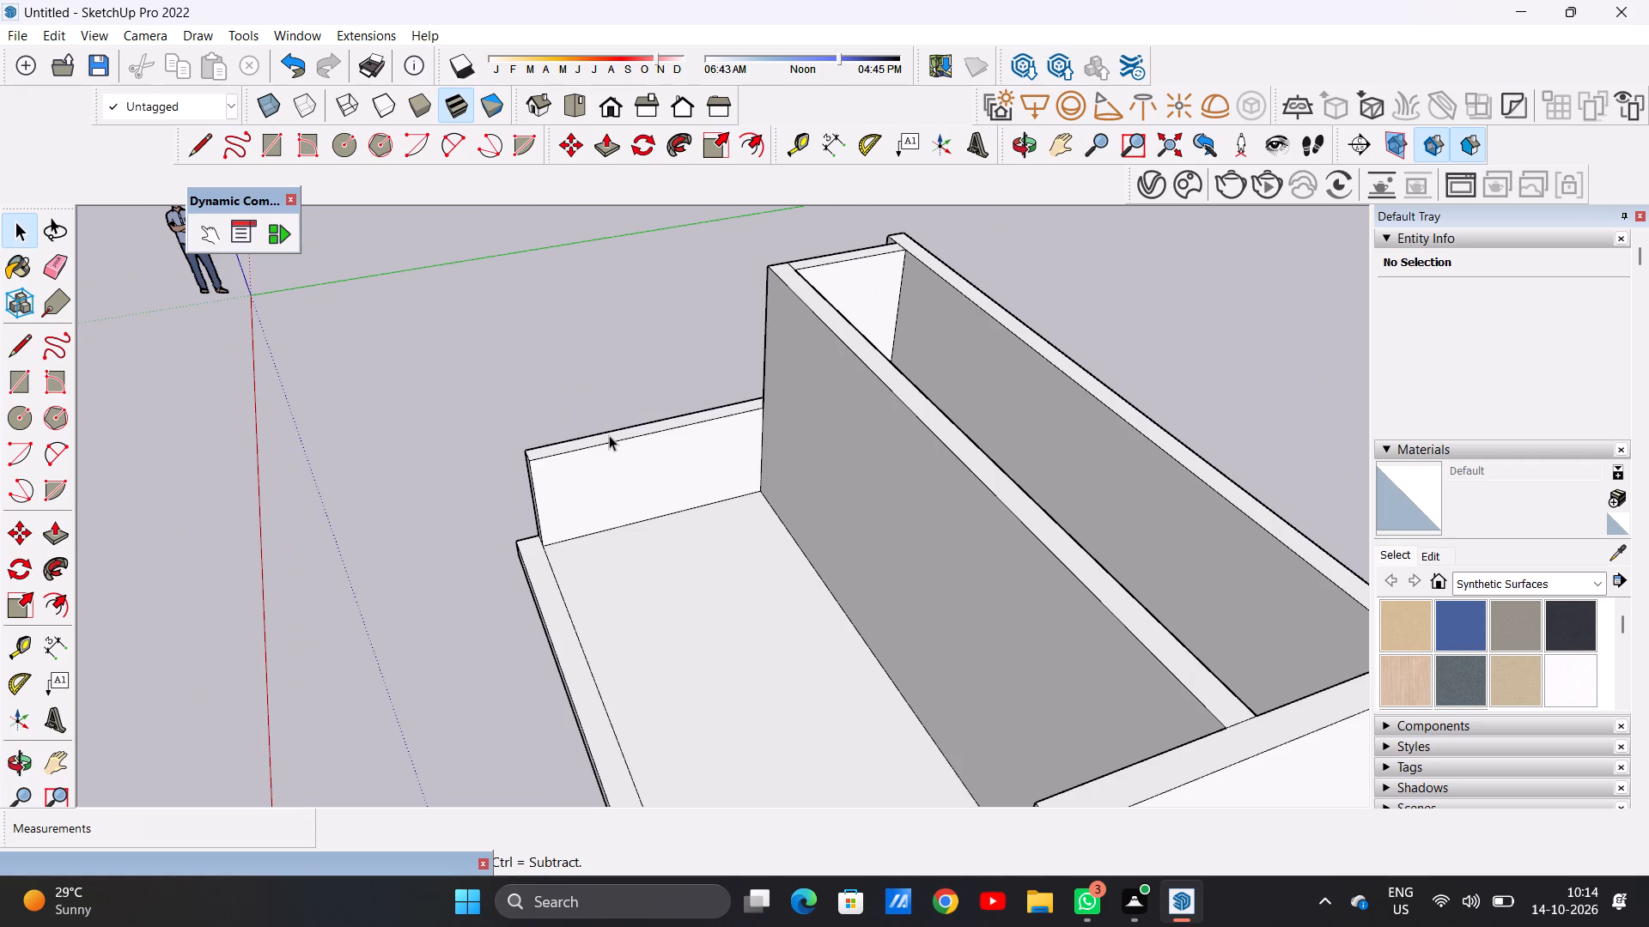
pyautogui.press('l')
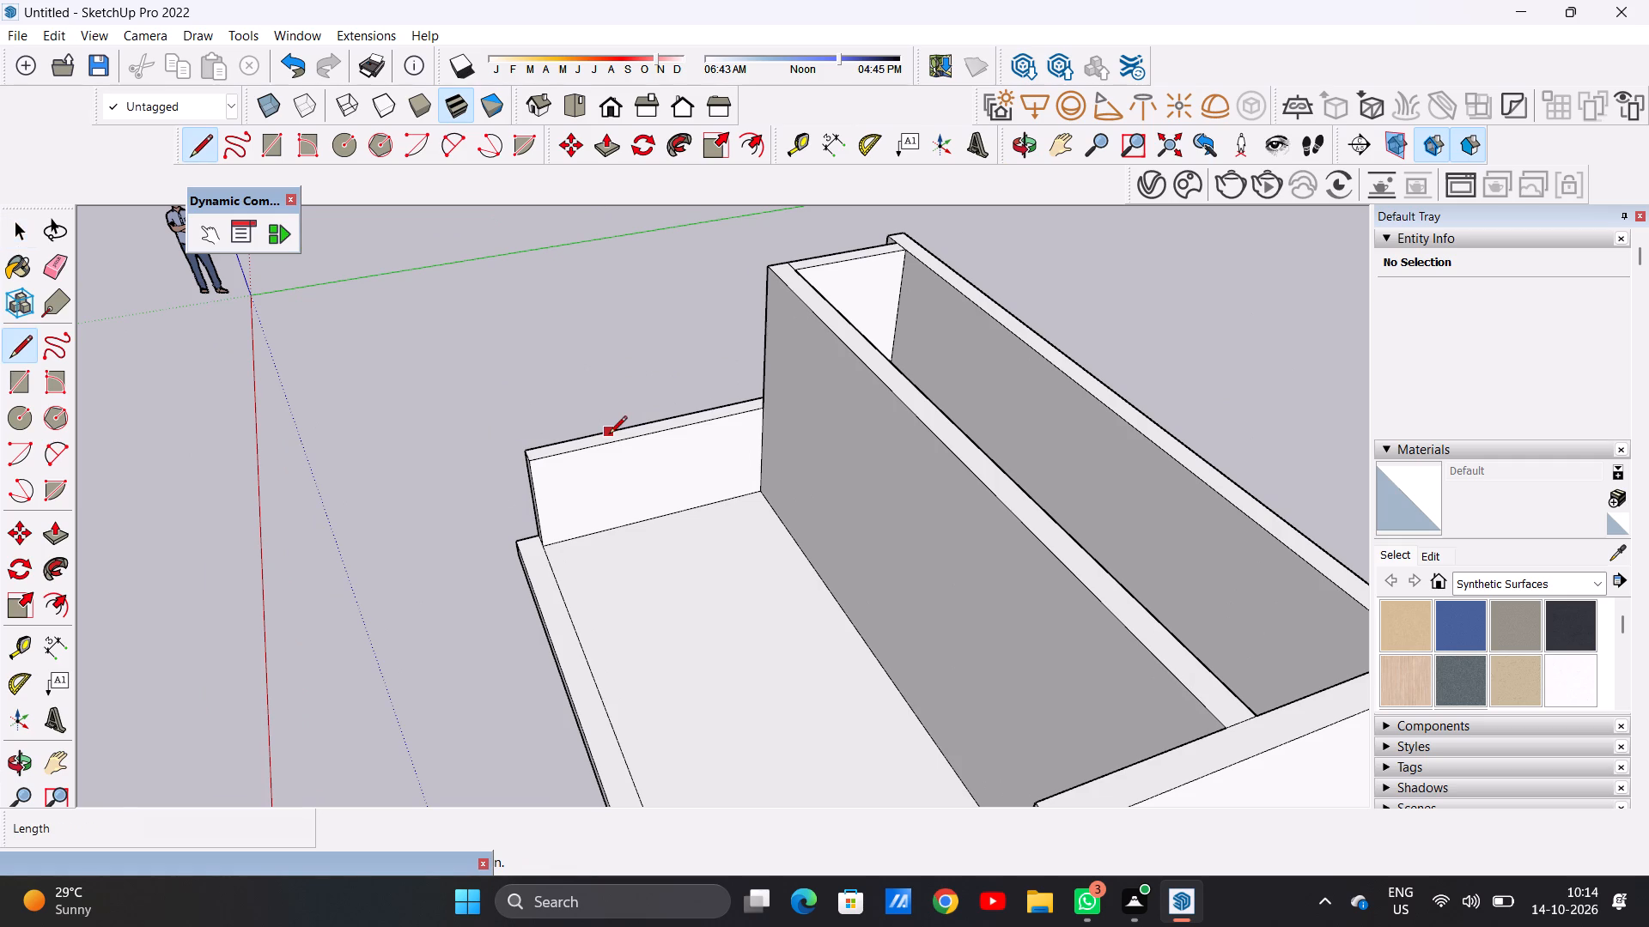
pyautogui.scroll(4, 609, 435)
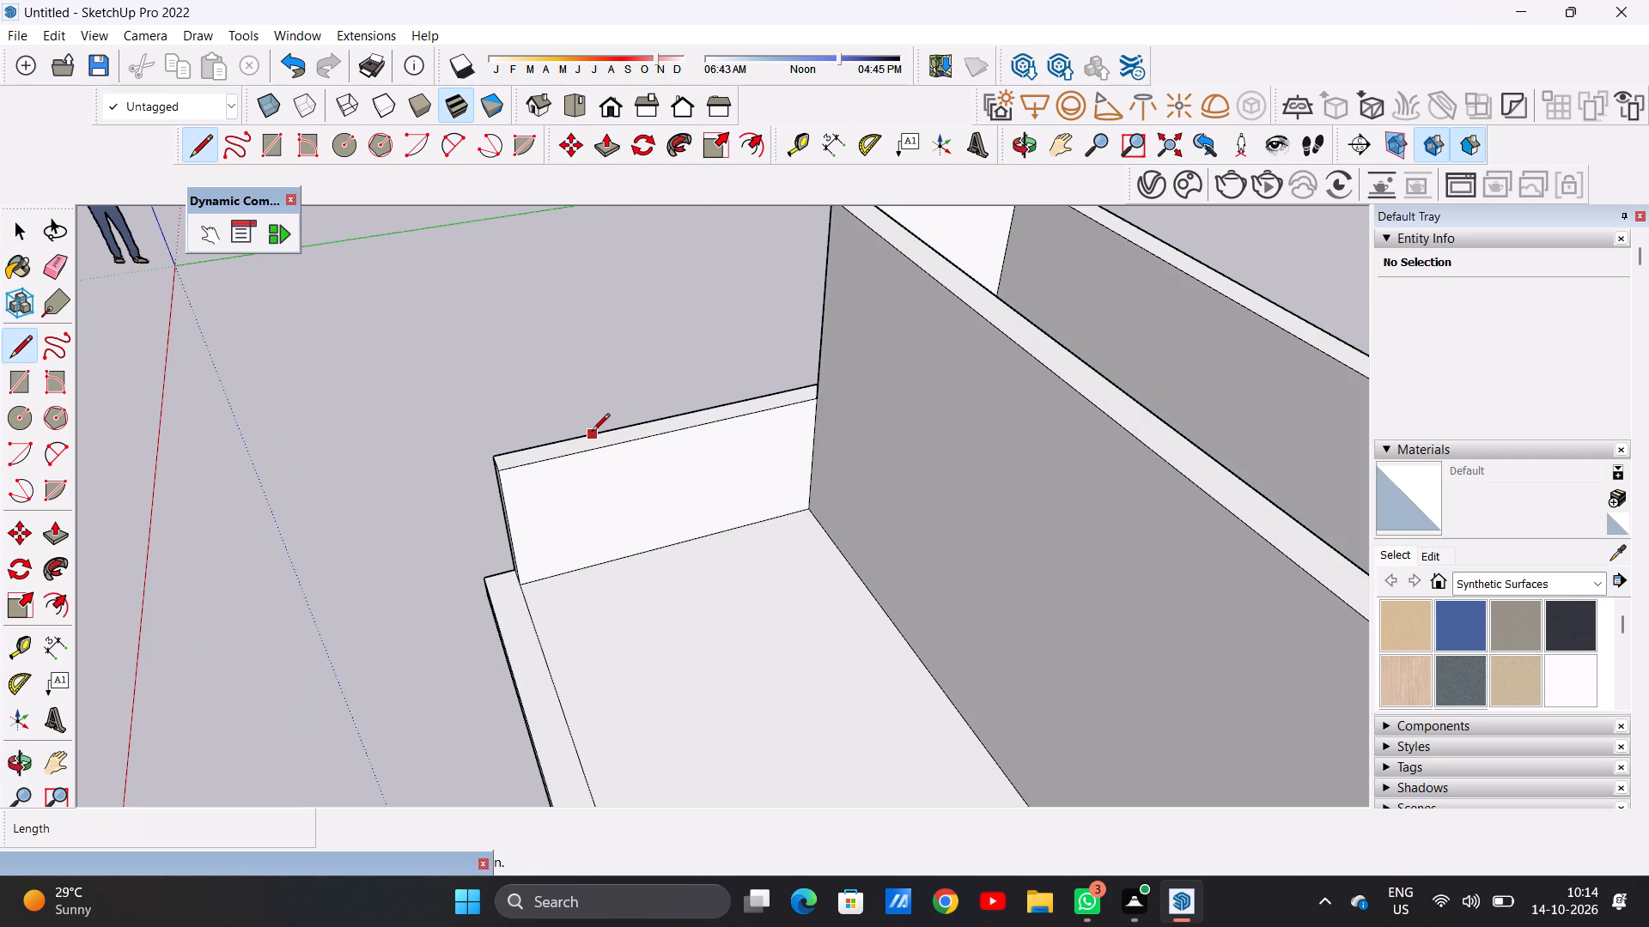
pyautogui.click(594, 435)
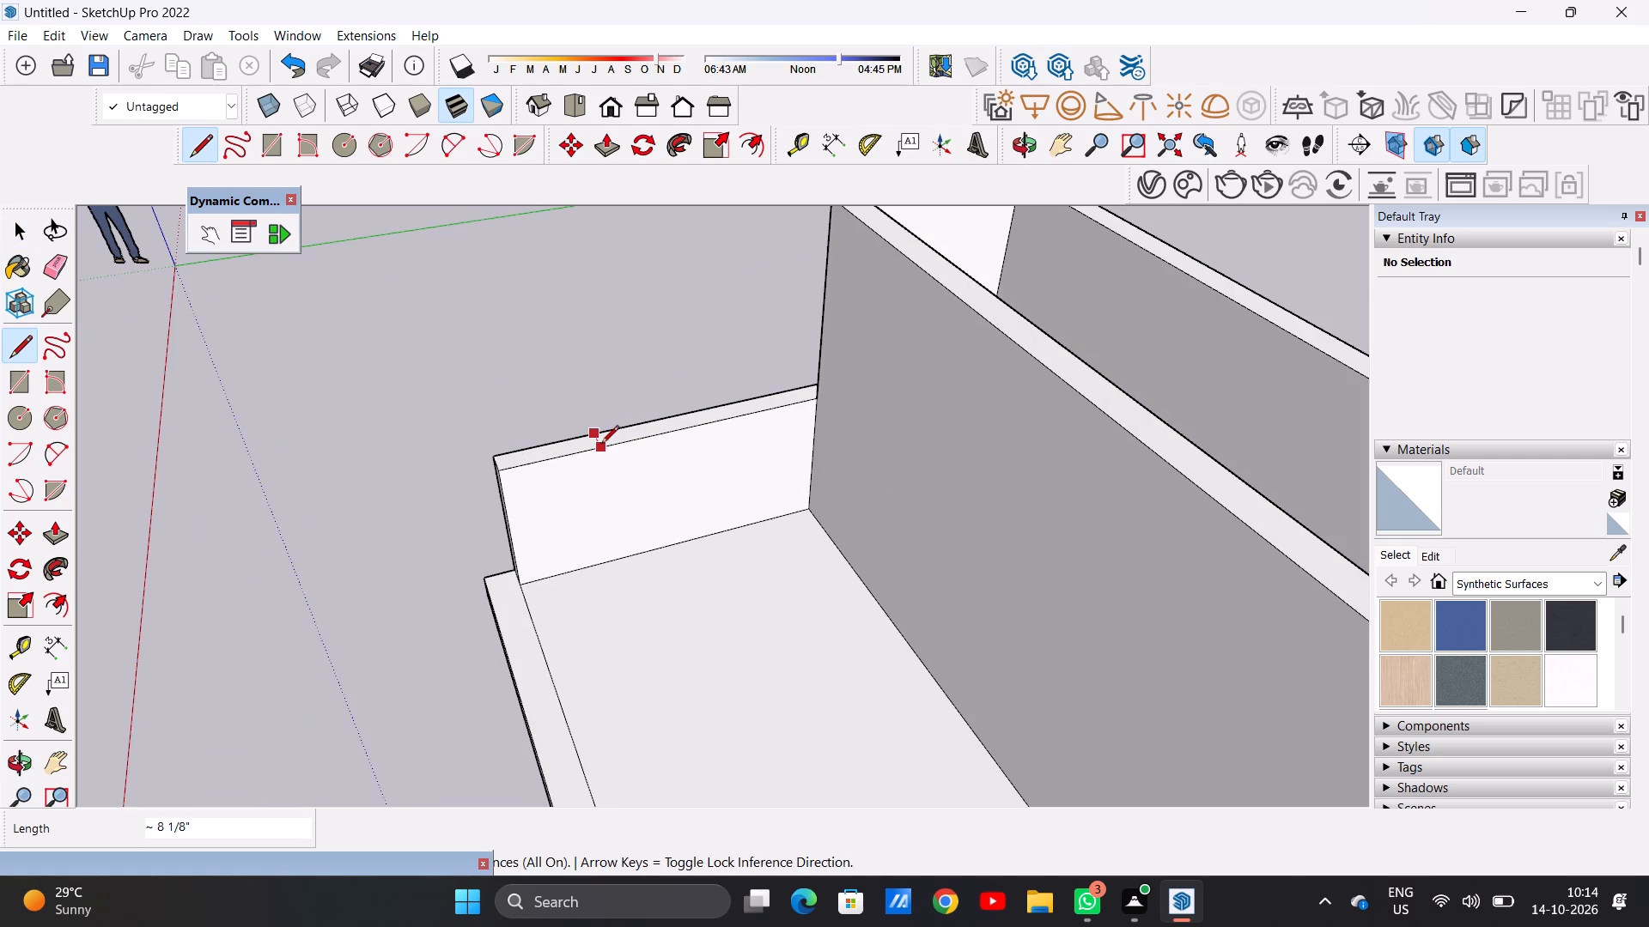
pyautogui.click(601, 445)
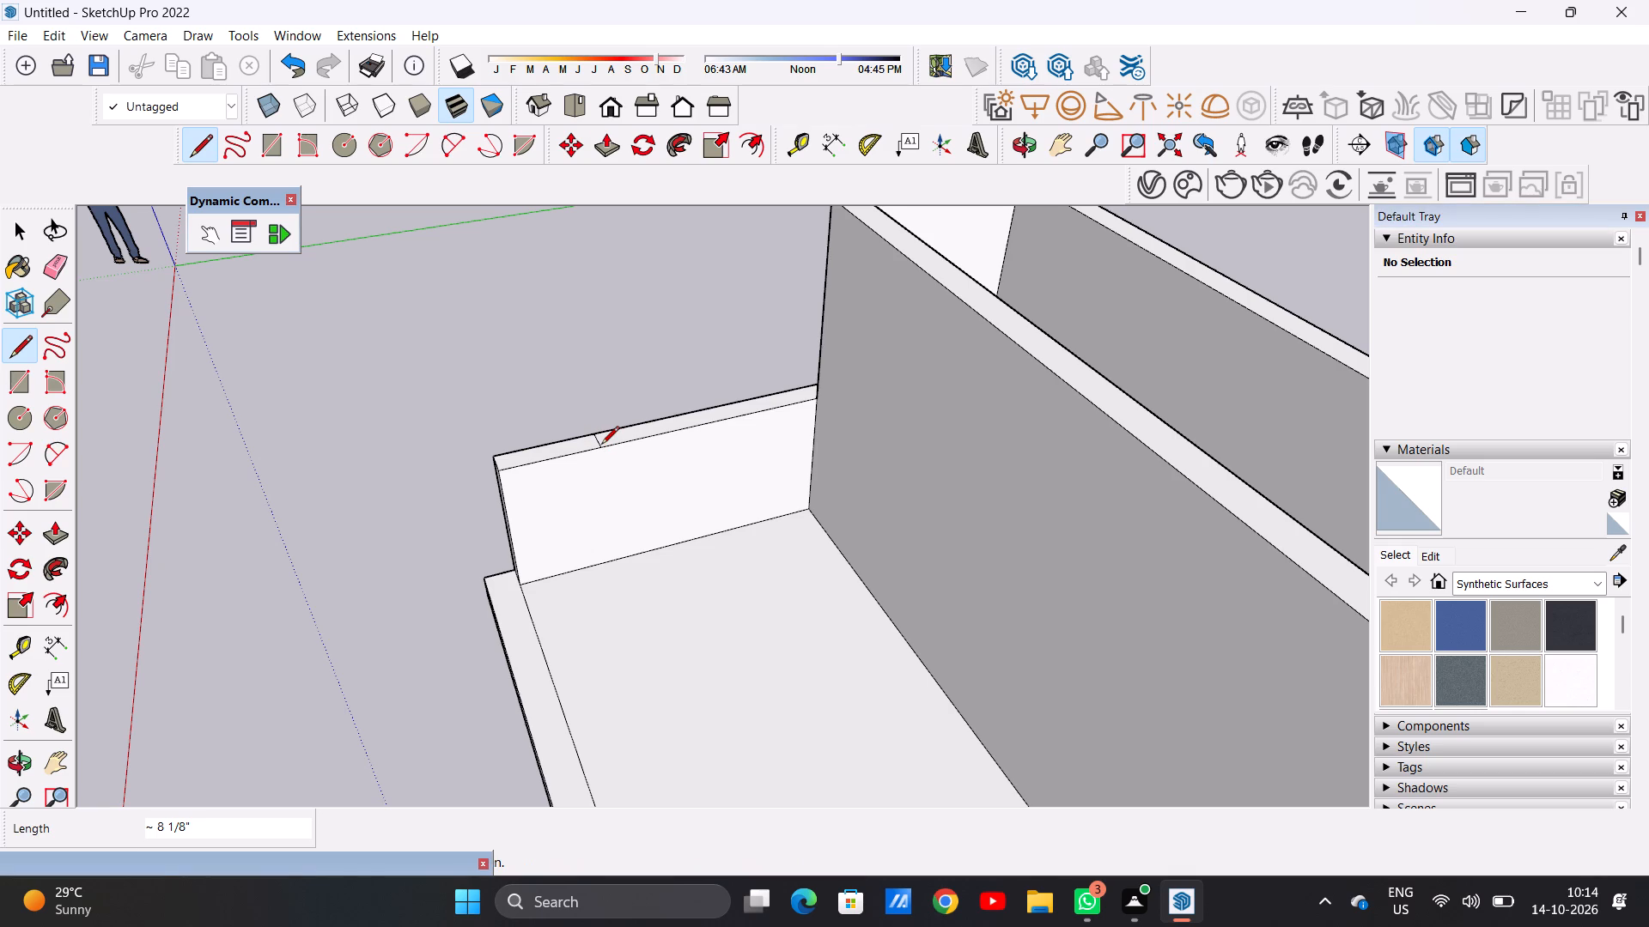
pyautogui.click(722, 403)
pyautogui.click(734, 421)
pyautogui.press('space')
pyautogui.scroll(-7, 642, 531)
pyautogui.moveTo(663, 547); pyautogui.dragTo(867, 530, button='middle')
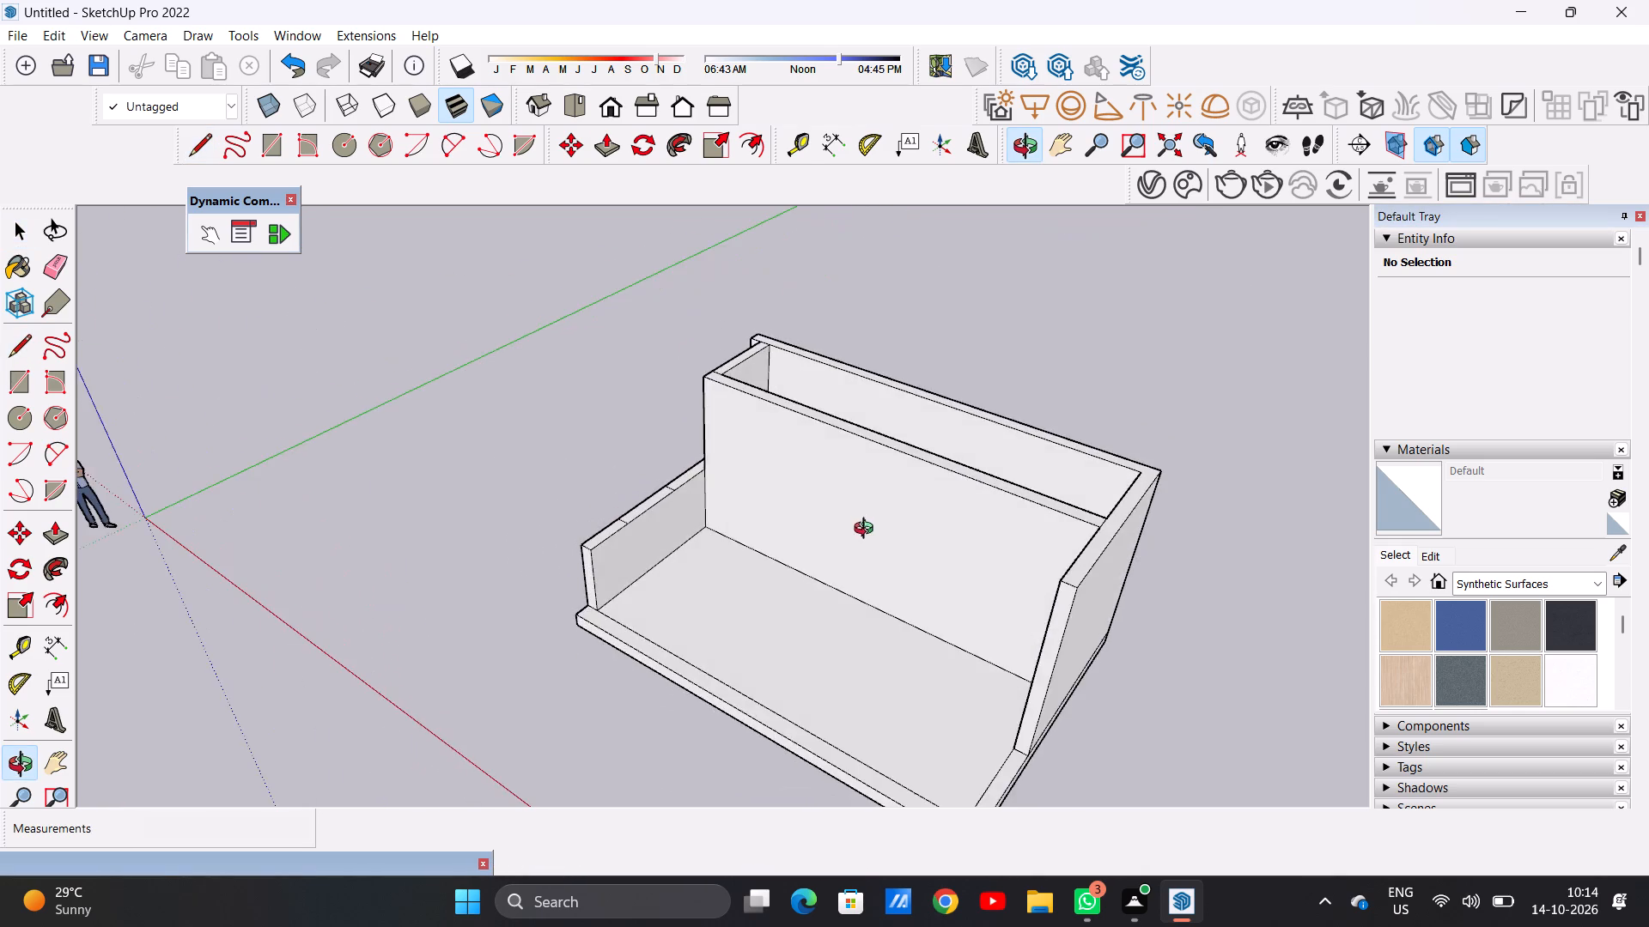
# Push/Pull the middle section of the low side wall's top face up 5' 10 5/8", level with the back room's front wall.
pyautogui.moveTo(867, 530); pyautogui.dragTo(1206, 573, button='middle')
pyautogui.moveTo(601, 623); pyautogui.dragTo(741, 637, button='middle')
pyautogui.scroll(3, 732, 588)
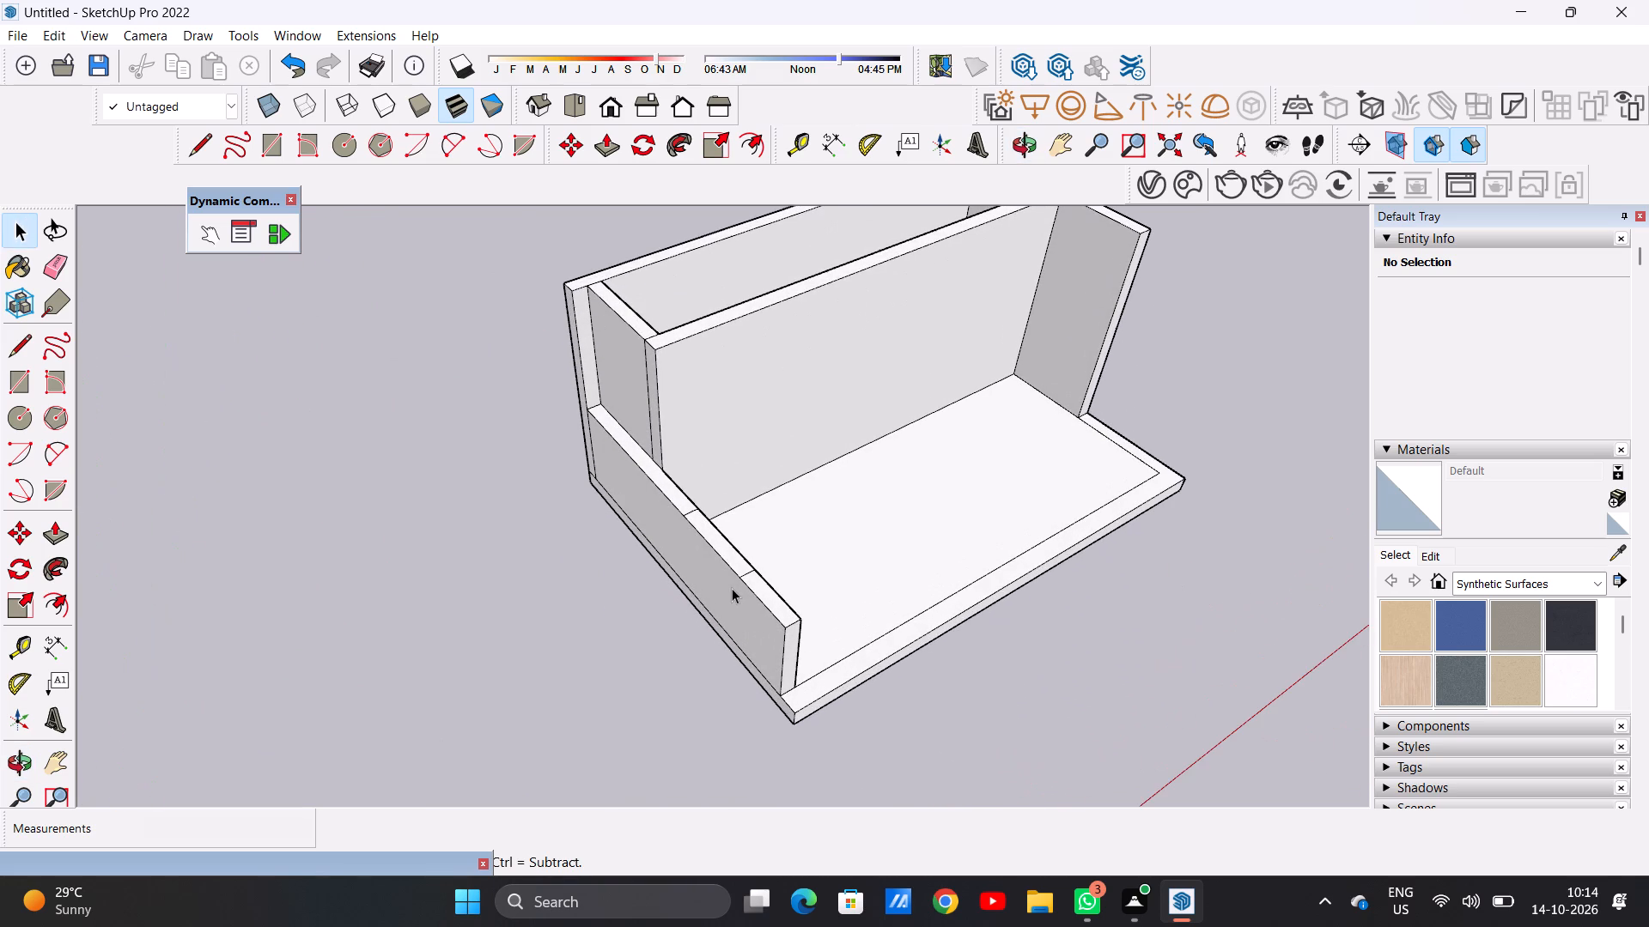
pyautogui.press('p')
pyautogui.scroll(4, 722, 517)
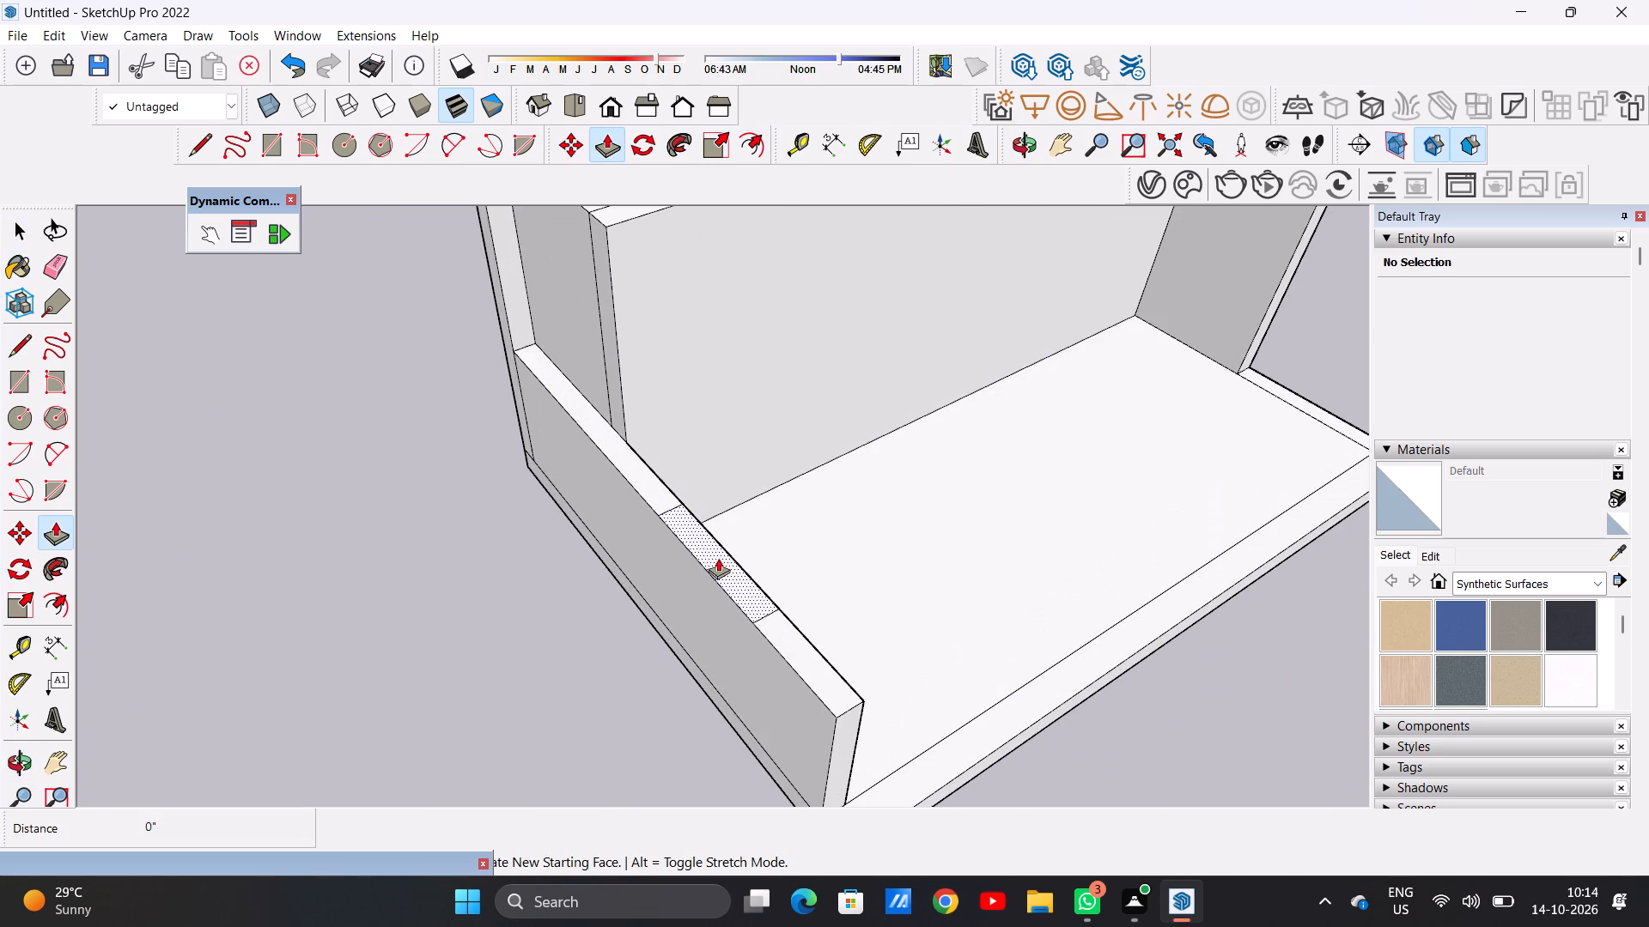
pyautogui.click(718, 558)
pyautogui.scroll(-8, 741, 419)
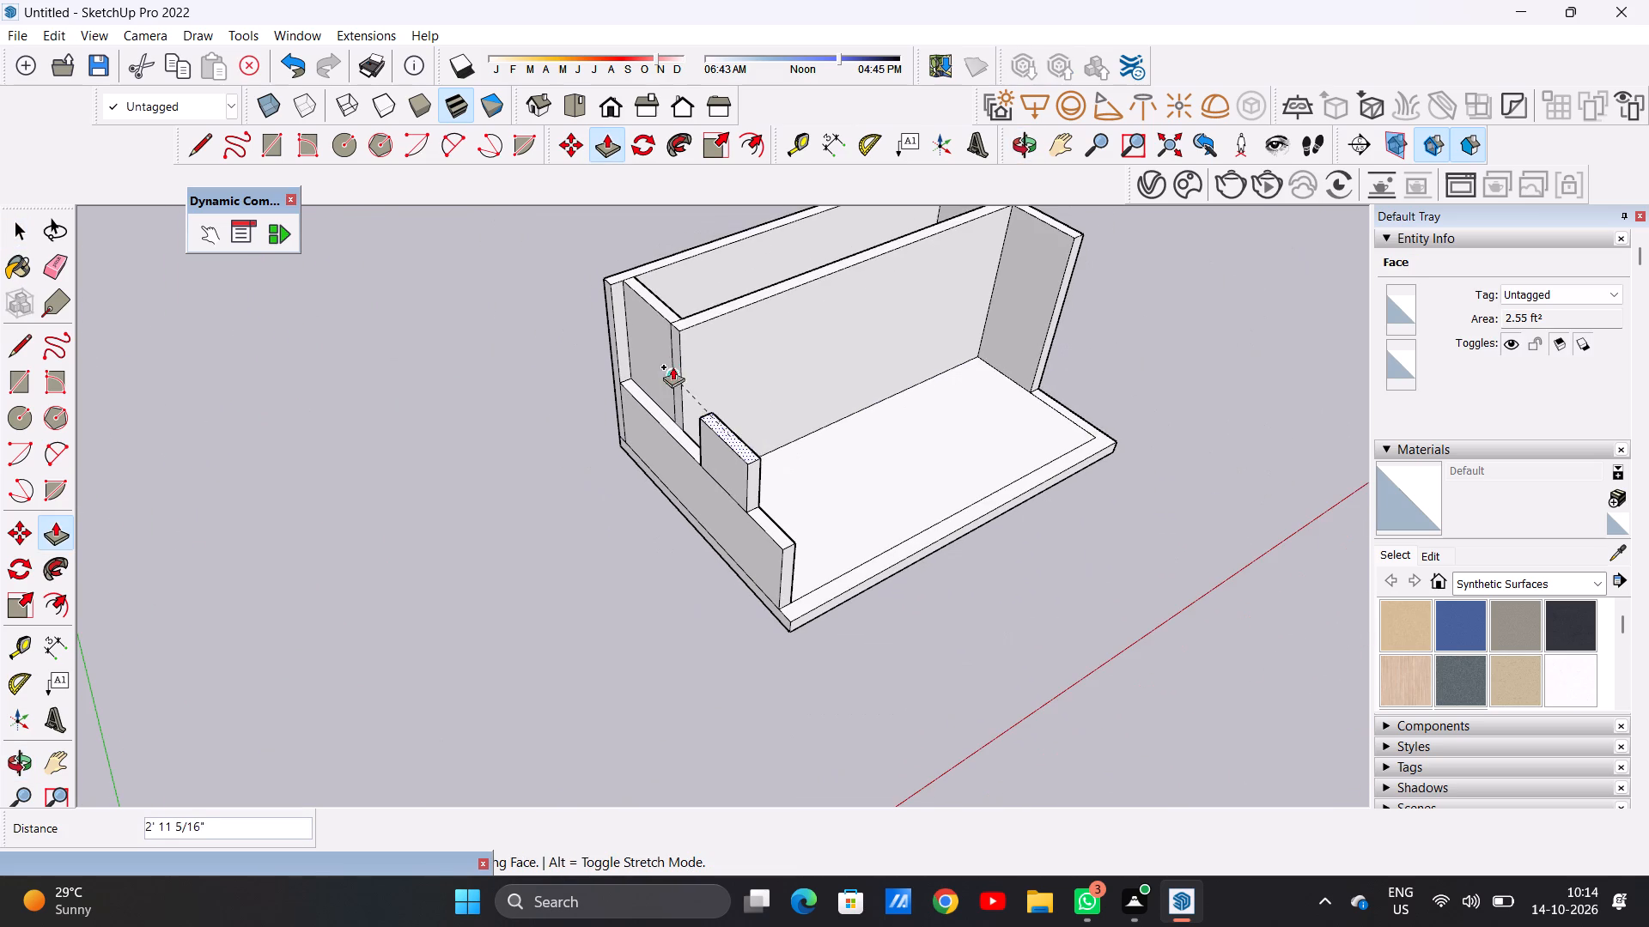
pyautogui.click(679, 330)
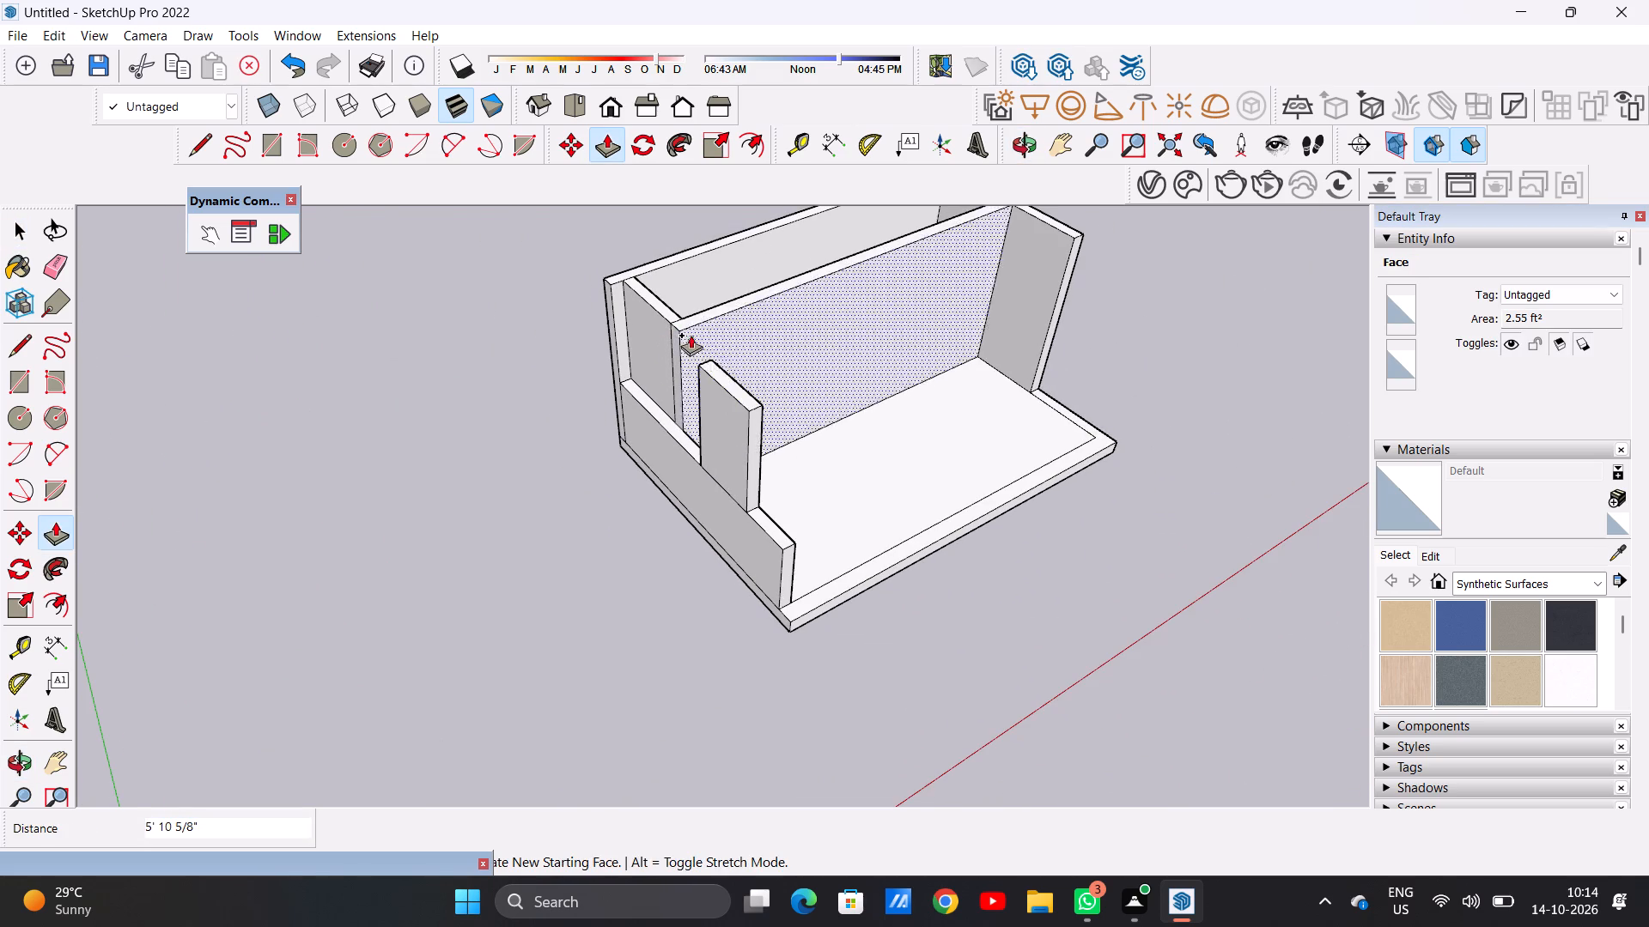
pyautogui.press('space')
# Examine the raised section of the low side wall against the back room walls from above and from the front.
pyautogui.scroll(-9, 715, 426)
pyautogui.moveTo(873, 508); pyautogui.dragTo(557, 332, button='middle')
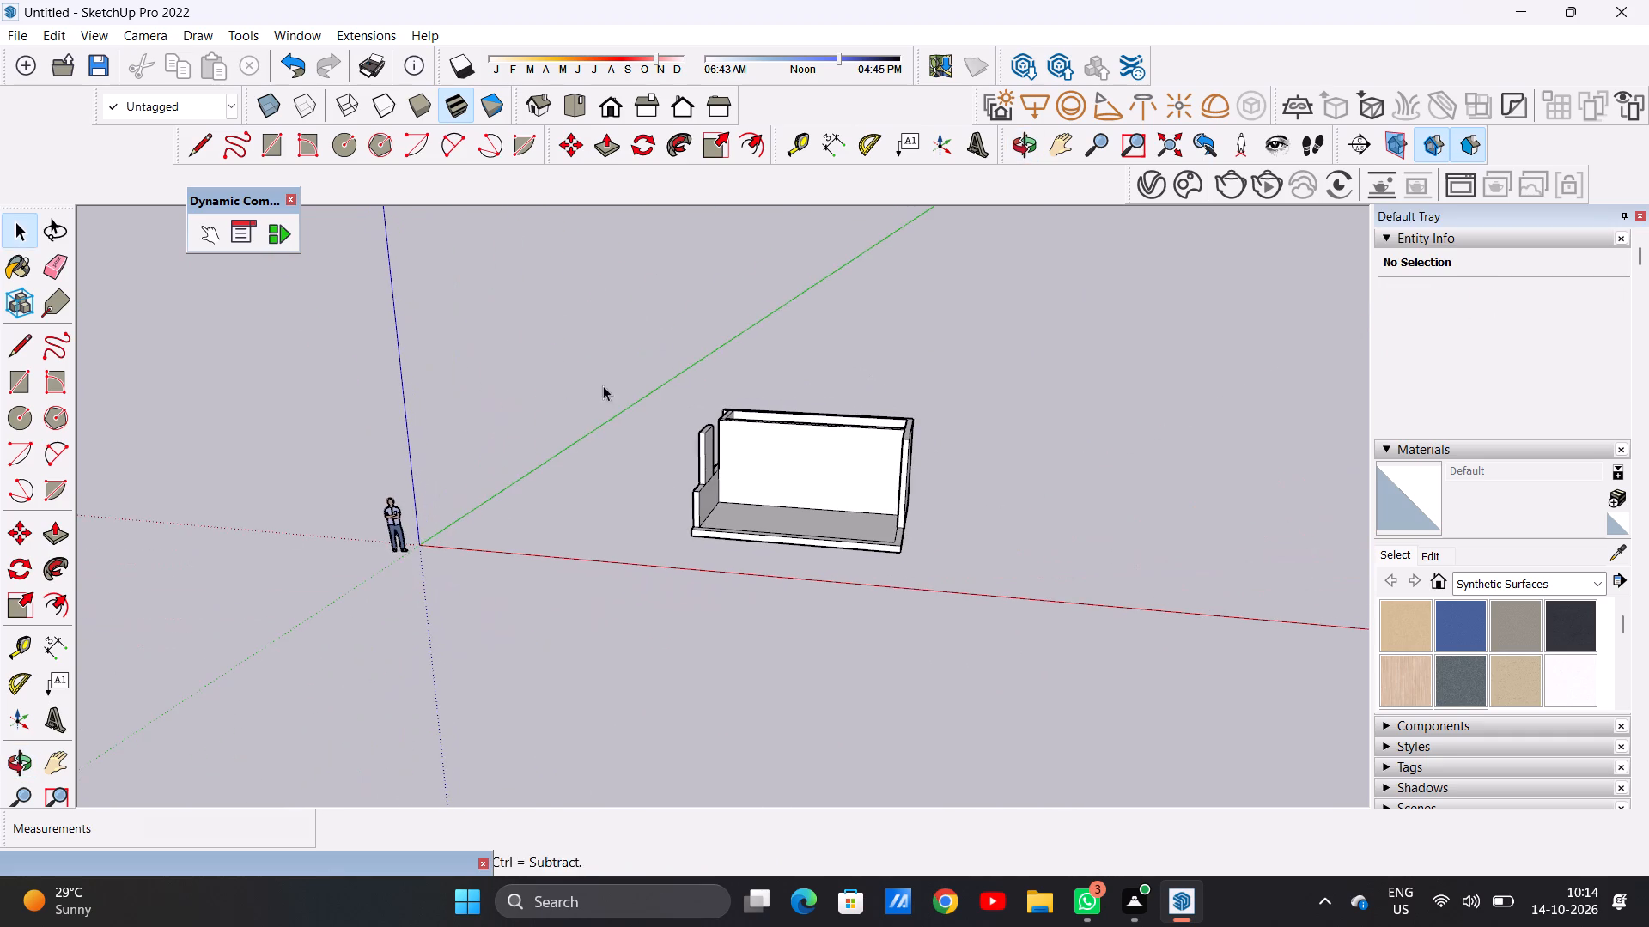
pyautogui.moveTo(790, 462); pyautogui.dragTo(805, 580, button='middle')
pyautogui.scroll(8, 722, 437)
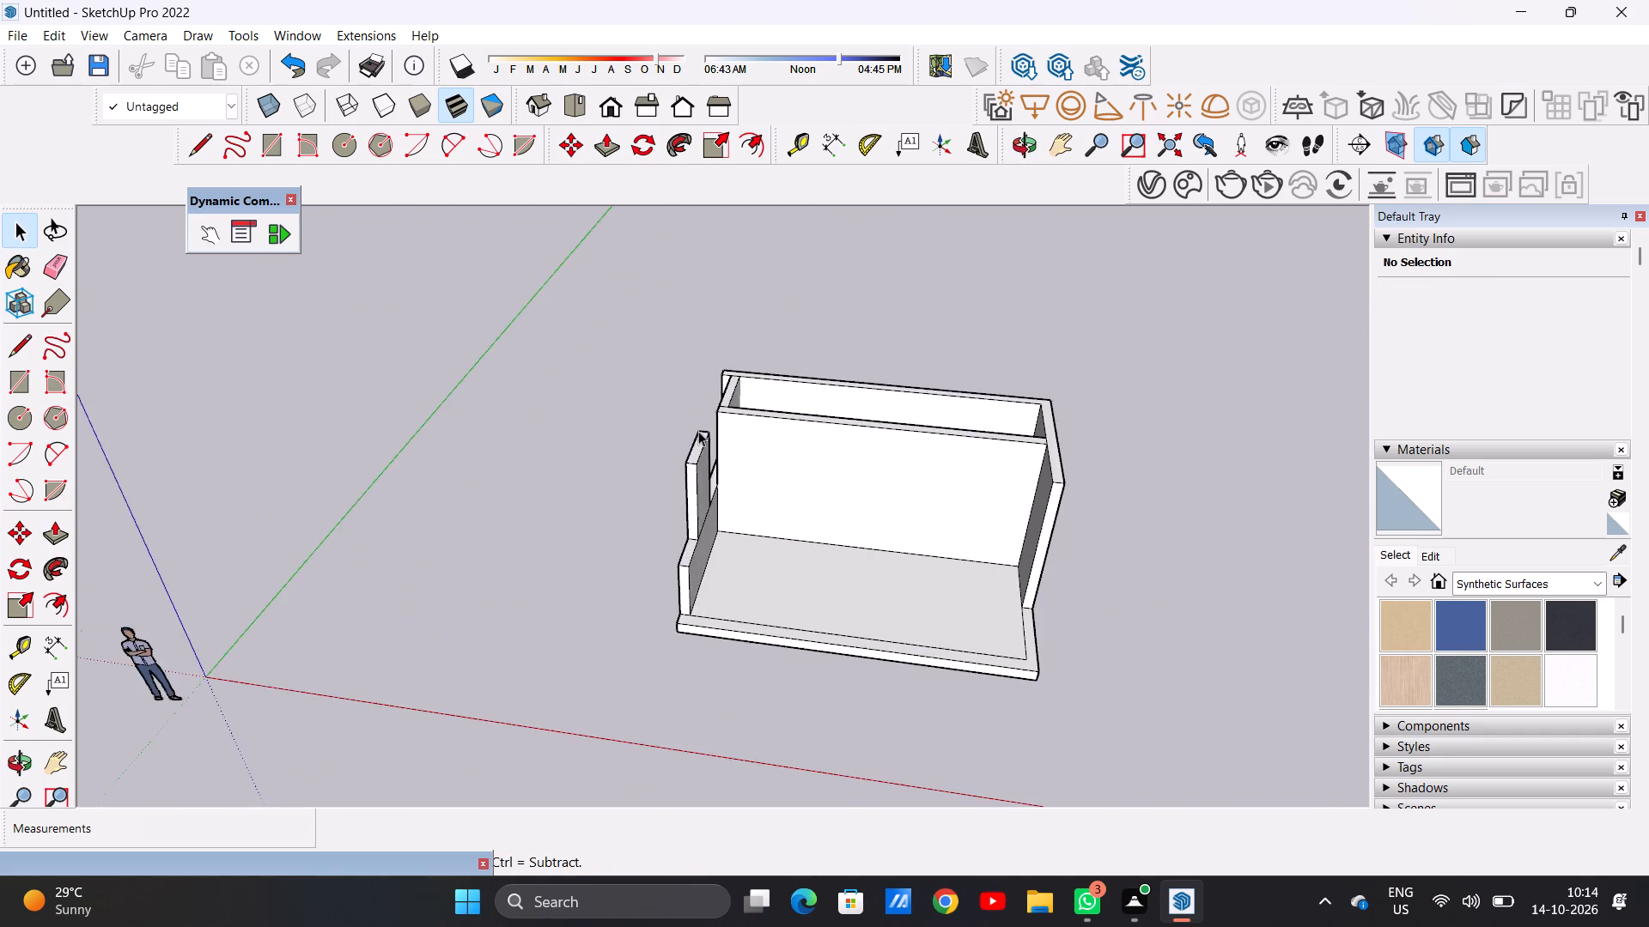
pyautogui.scroll(3, 698, 431)
pyautogui.moveTo(700, 459); pyautogui.dragTo(759, 591, button='middle')
pyautogui.scroll(-2, 704, 446)
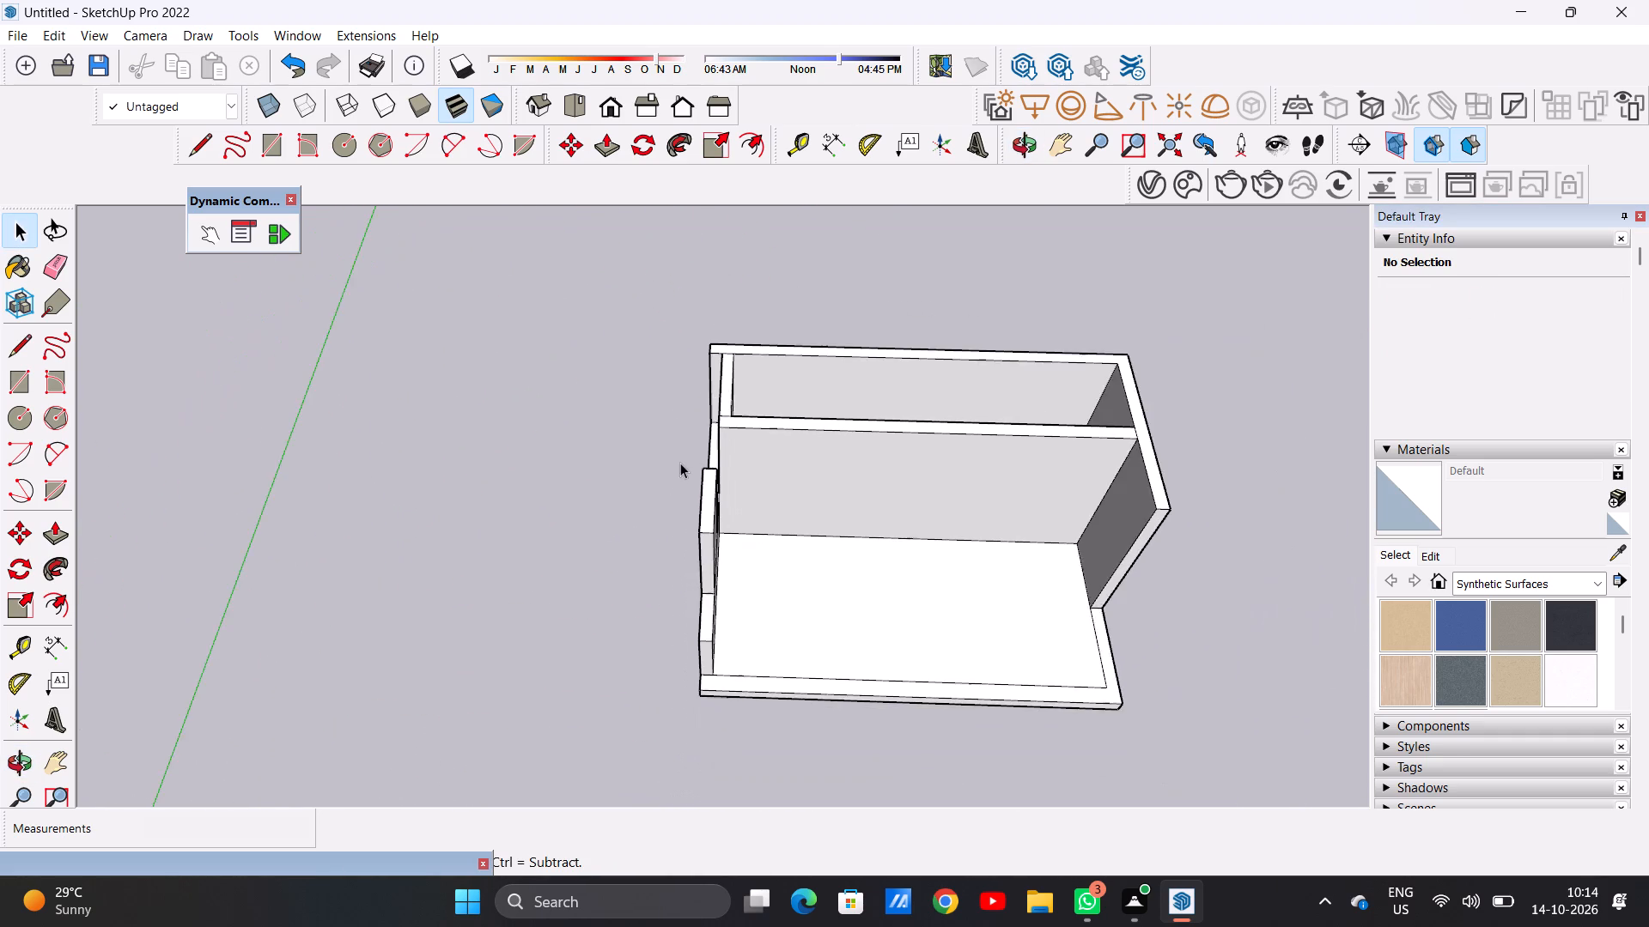
pyautogui.scroll(-6, 680, 463)
pyautogui.moveTo(773, 635); pyautogui.dragTo(775, 360, button='middle')
pyautogui.moveTo(807, 510); pyautogui.dragTo(713, 421, button='middle')
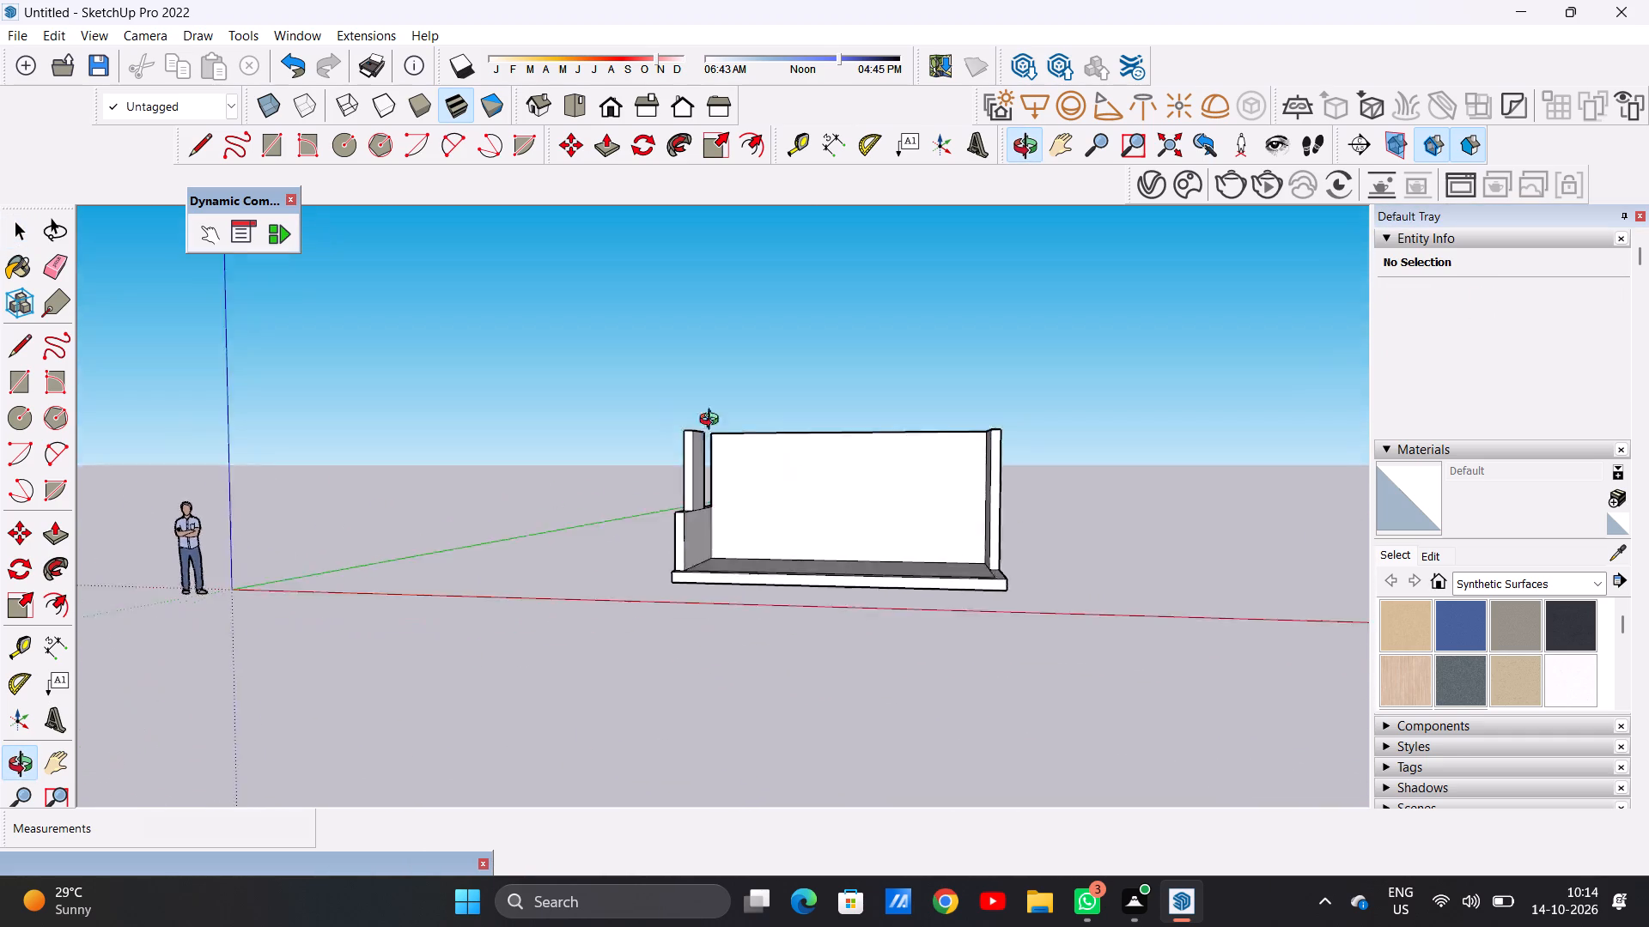
pyautogui.moveTo(713, 421); pyautogui.dragTo(756, 476, button='middle')
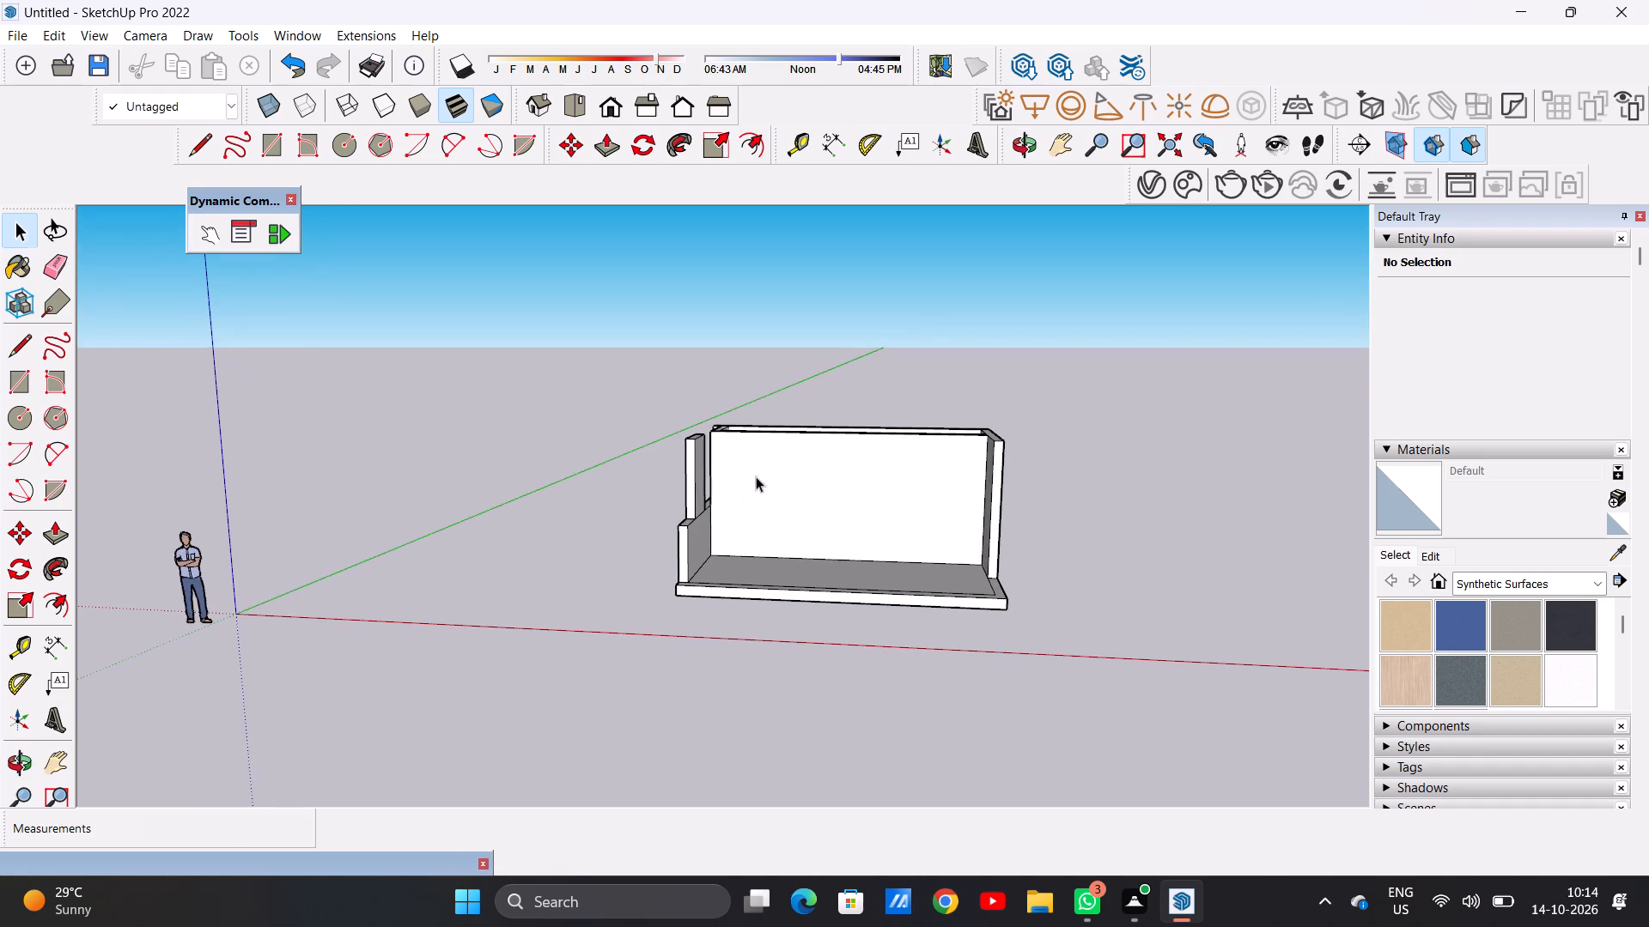
pyautogui.scroll(-5, 616, 523)
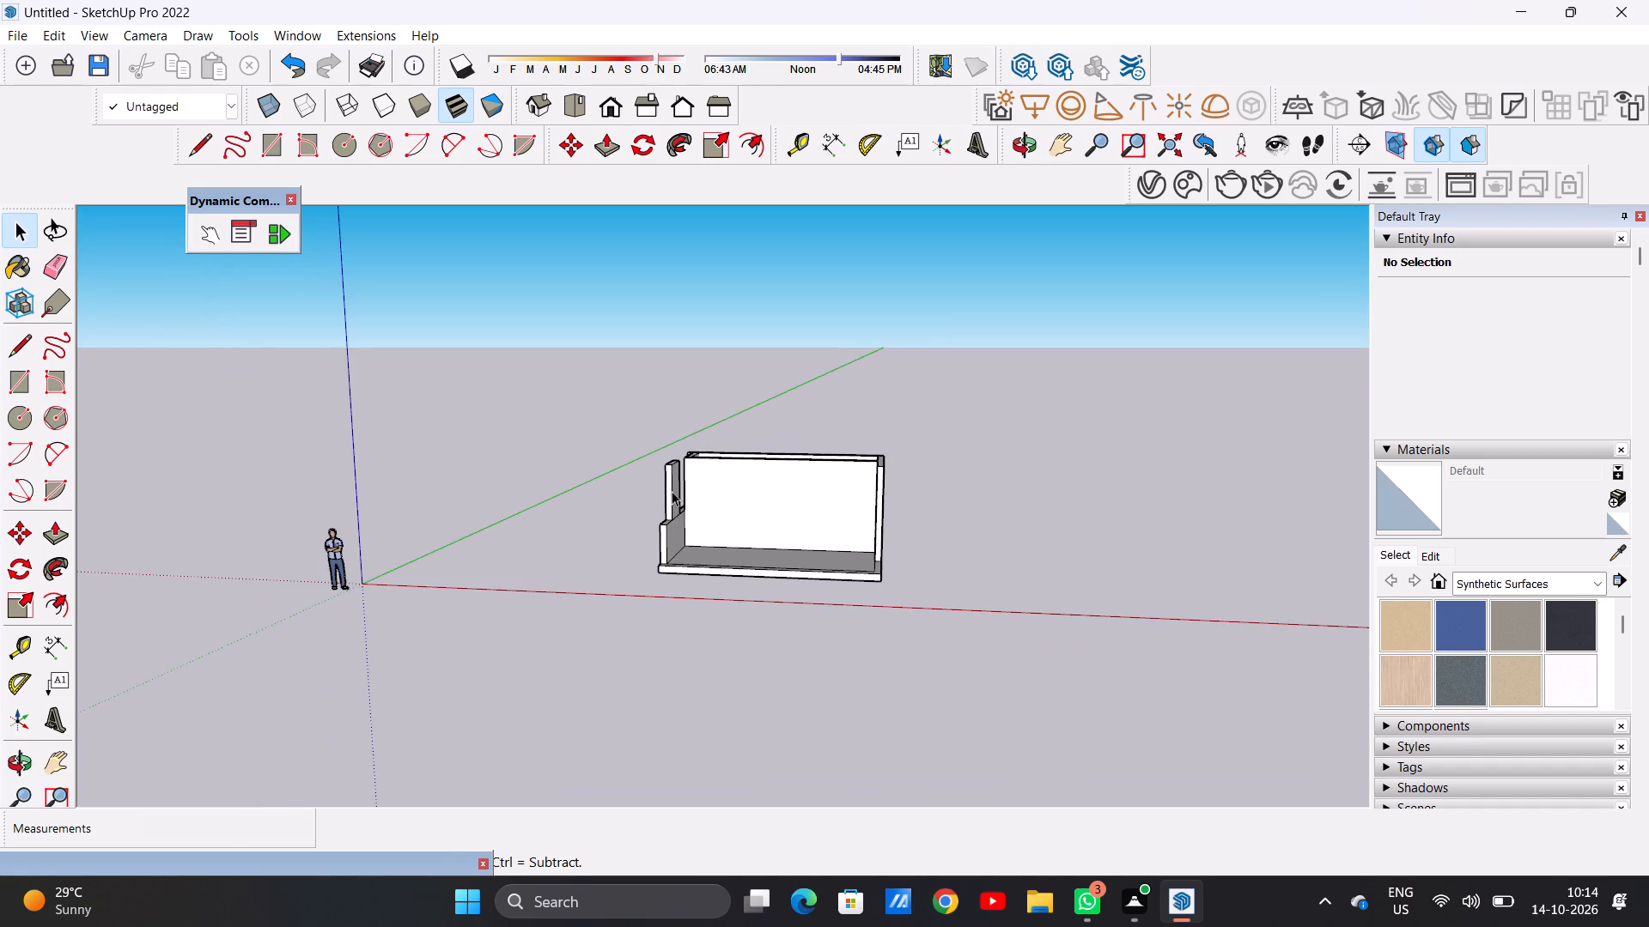
pyautogui.moveTo(672, 491); pyautogui.dragTo(671, 706, button='middle')
pyautogui.scroll(3, 720, 591)
pyautogui.moveTo(676, 573); pyautogui.dragTo(701, 633, button='middle')
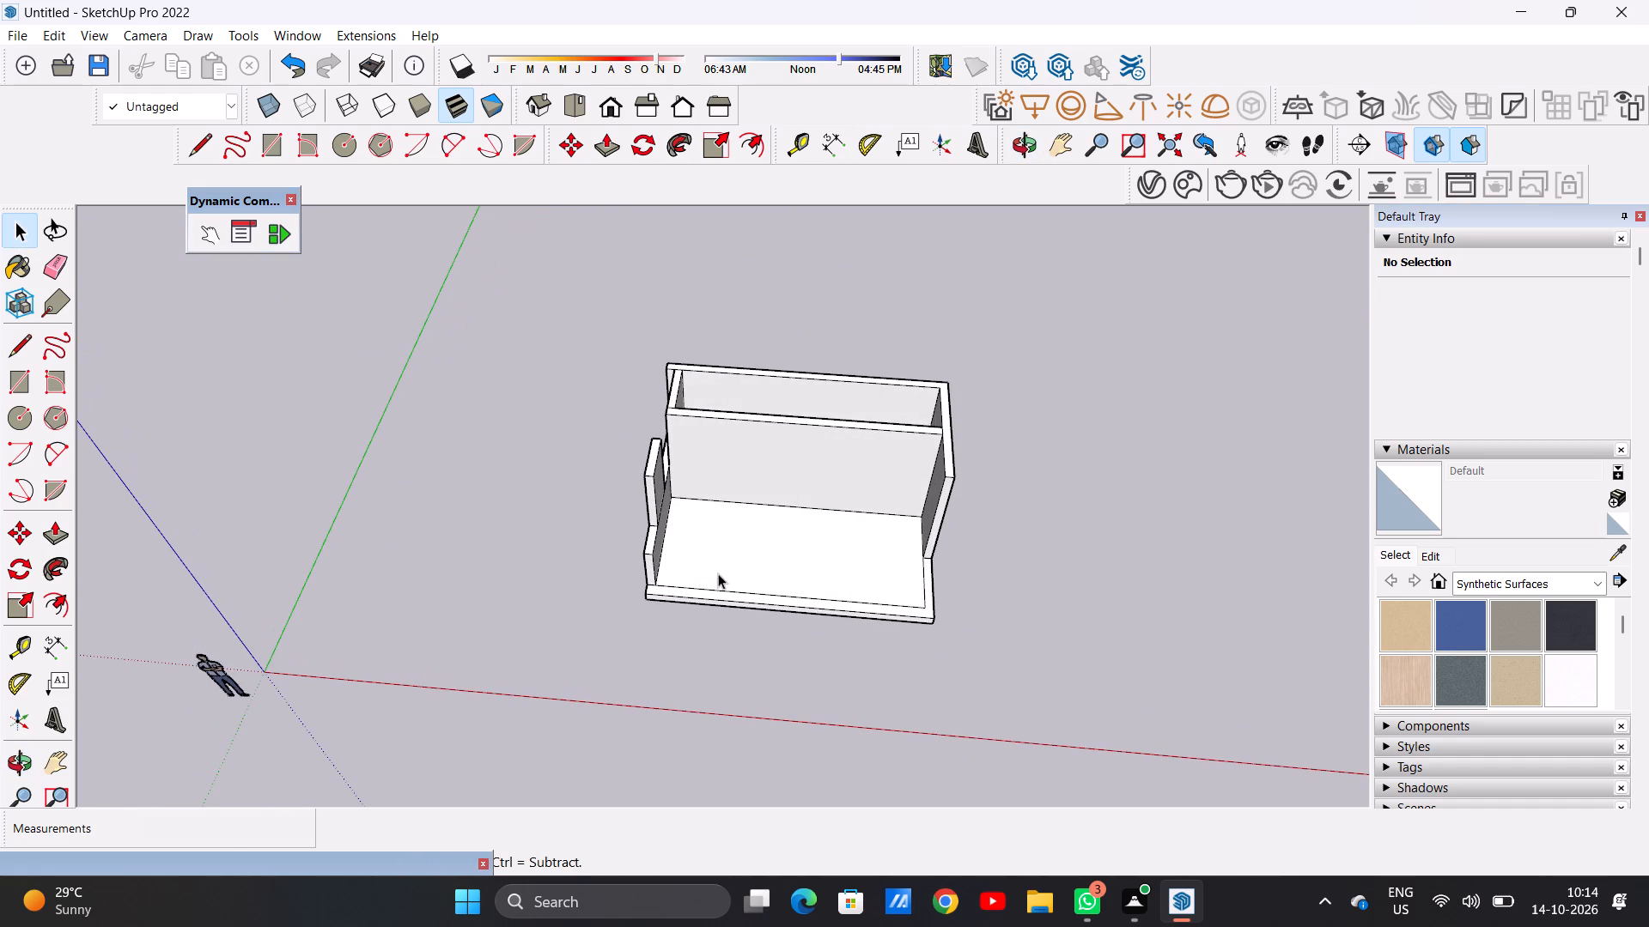
pyautogui.scroll(-2, 716, 554)
pyautogui.moveTo(783, 551); pyautogui.dragTo(808, 439, button='middle')
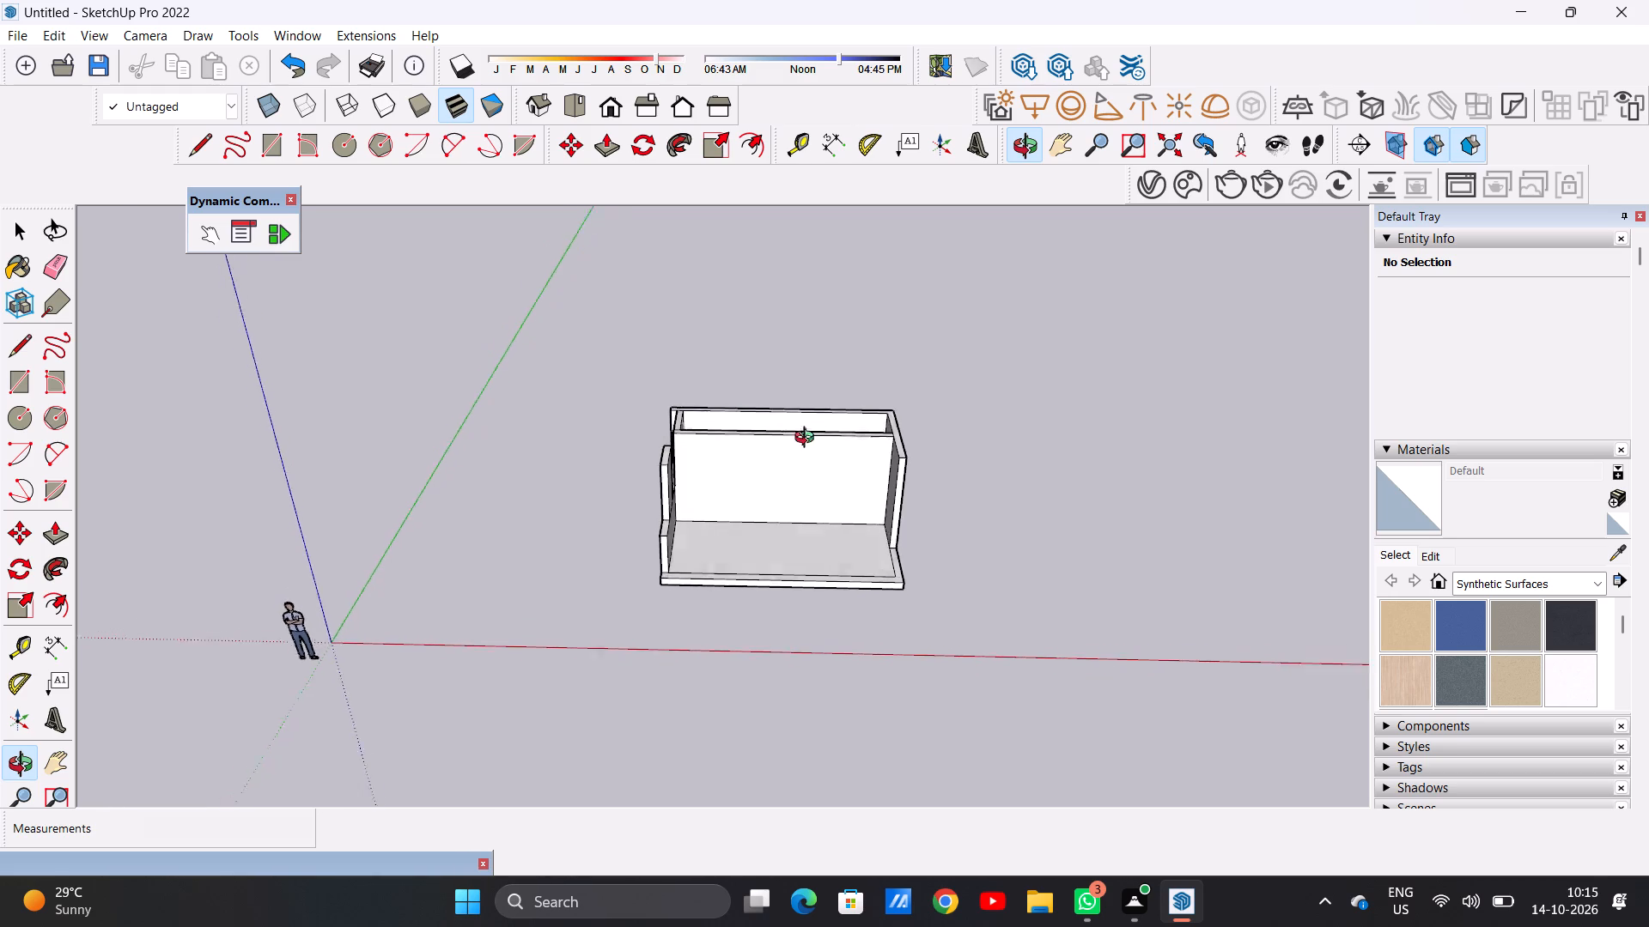
pyautogui.moveTo(808, 439); pyautogui.dragTo(787, 354, button='middle')
pyautogui.scroll(-1, 678, 488)
pyautogui.scroll(5, 678, 488)
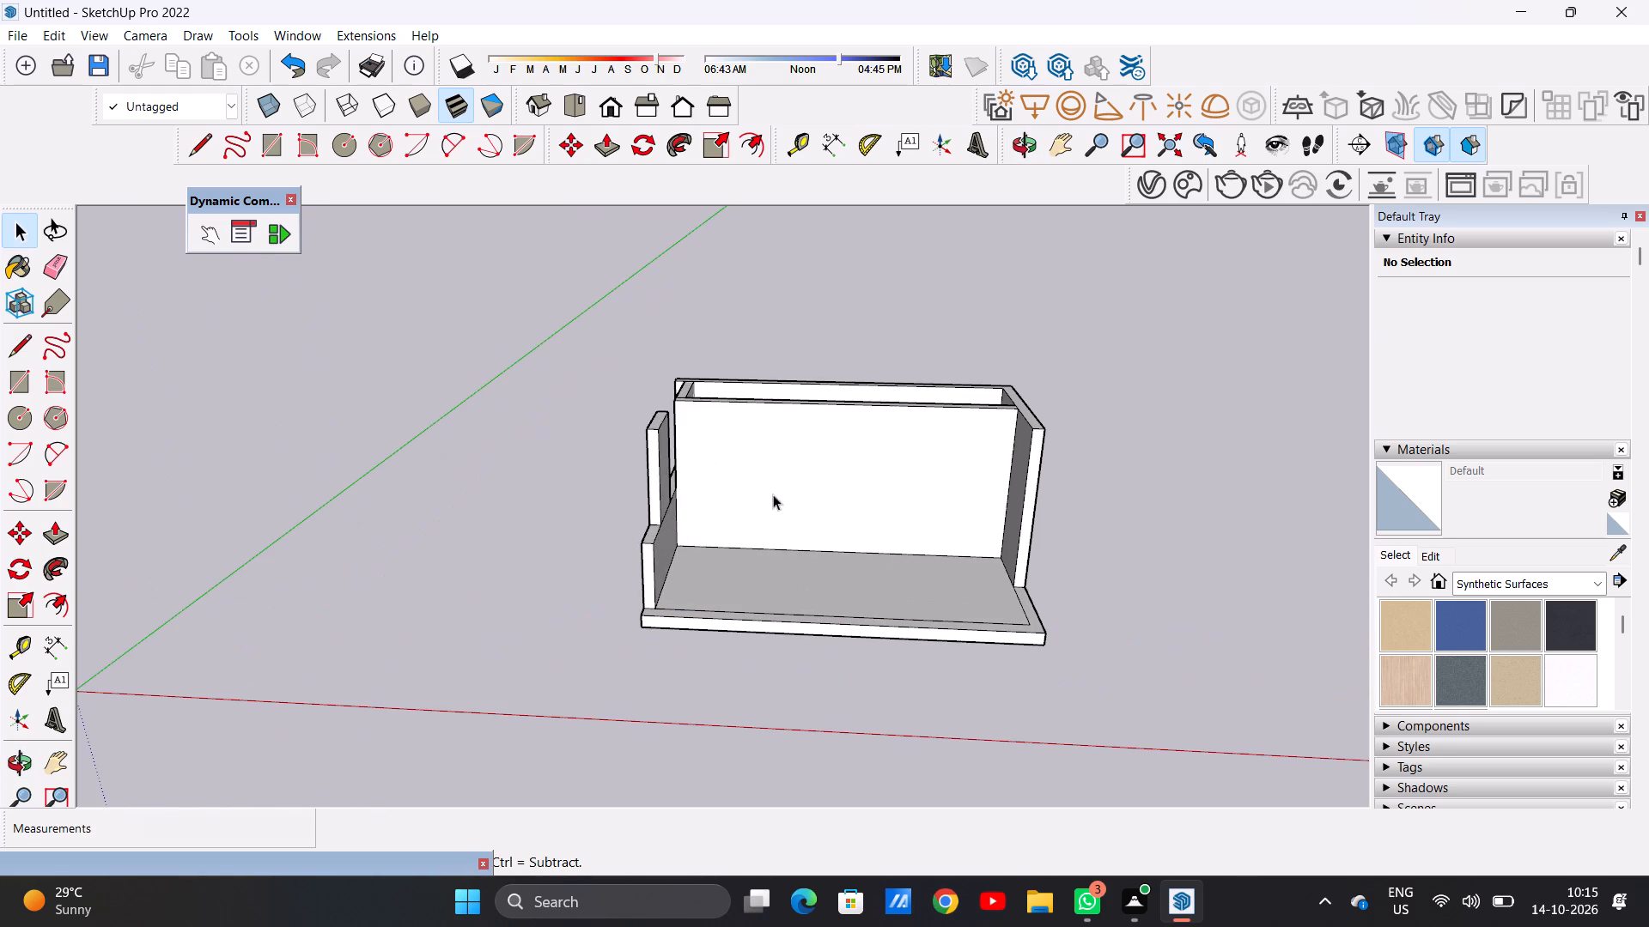
pyautogui.moveTo(787, 530); pyautogui.dragTo(827, 399, button='middle')
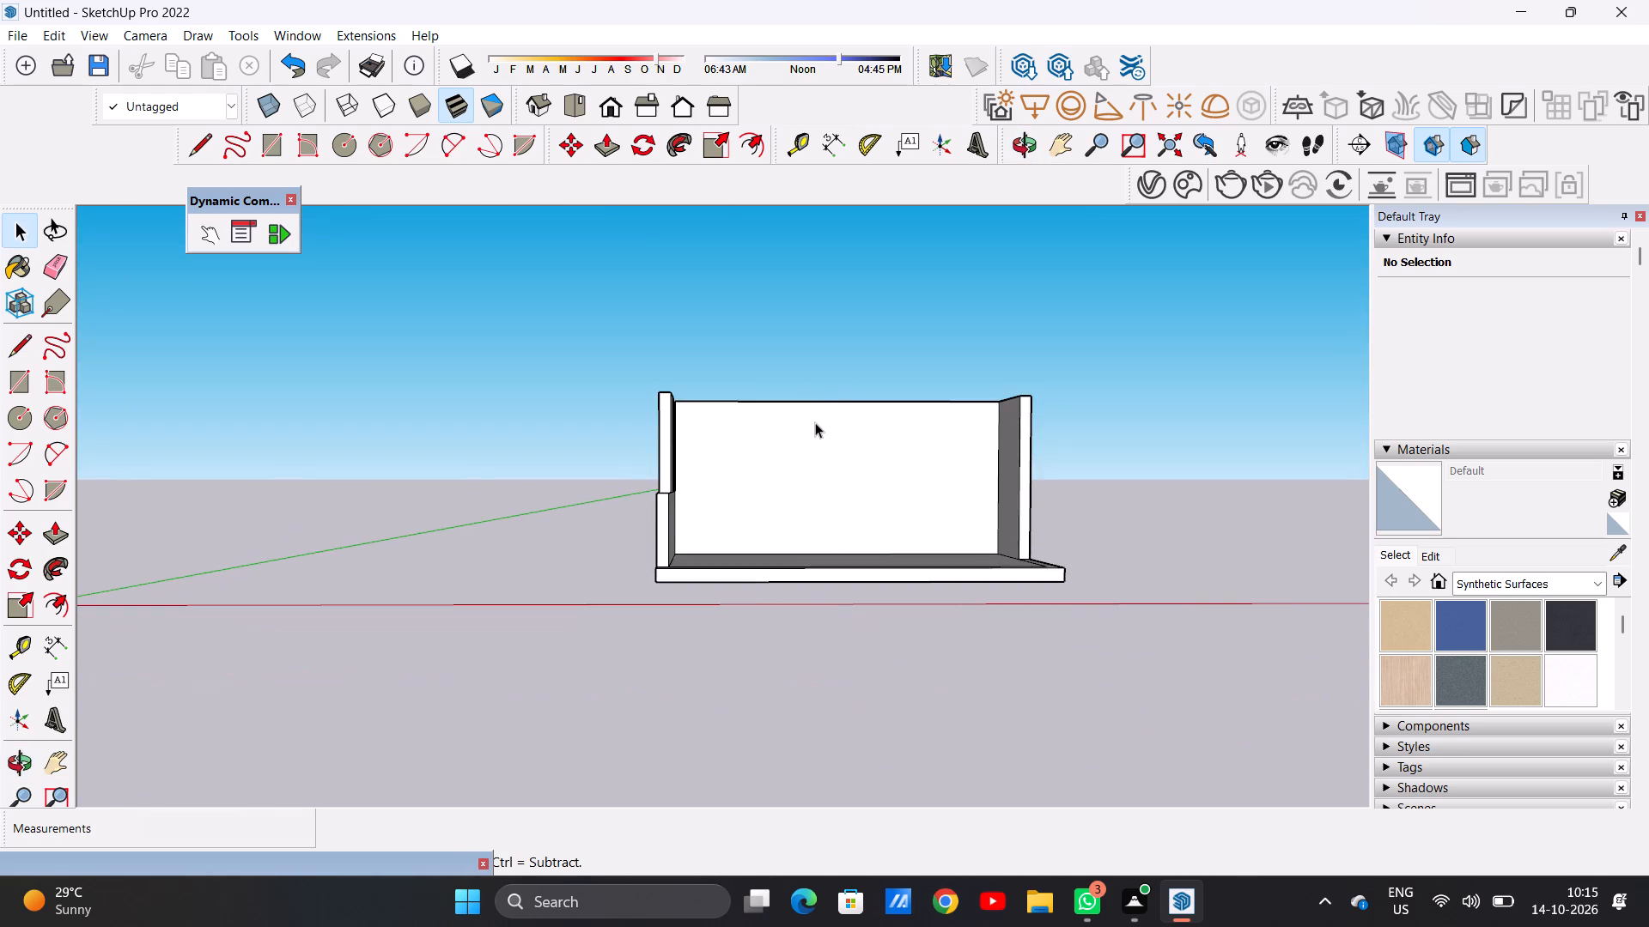
pyautogui.scroll(5, 815, 448)
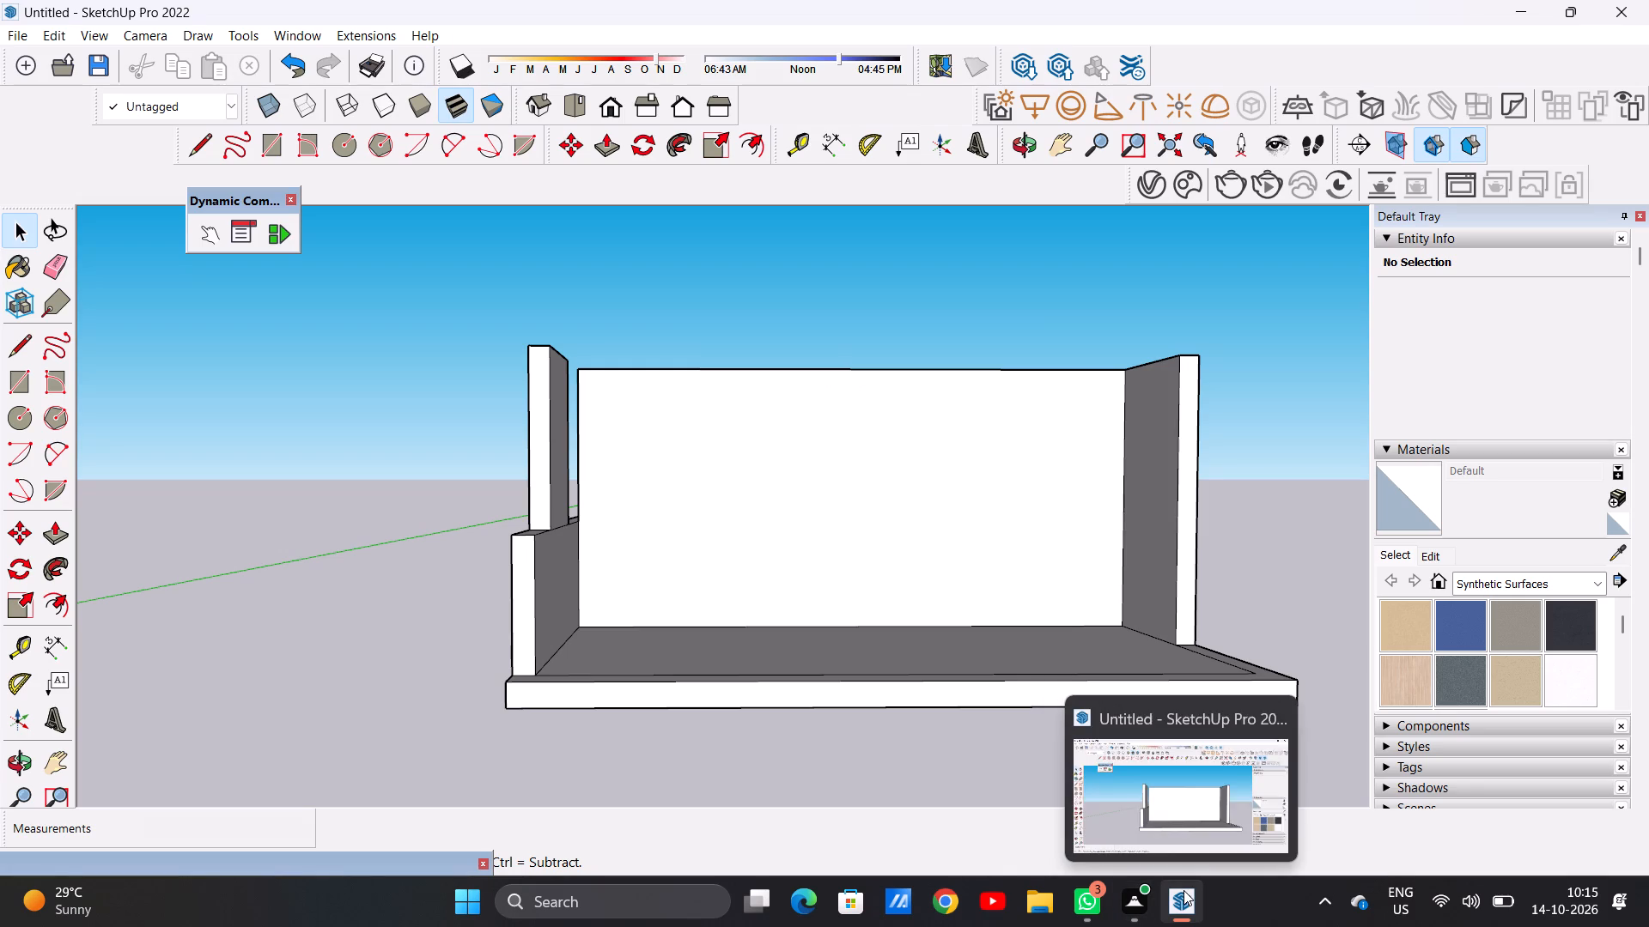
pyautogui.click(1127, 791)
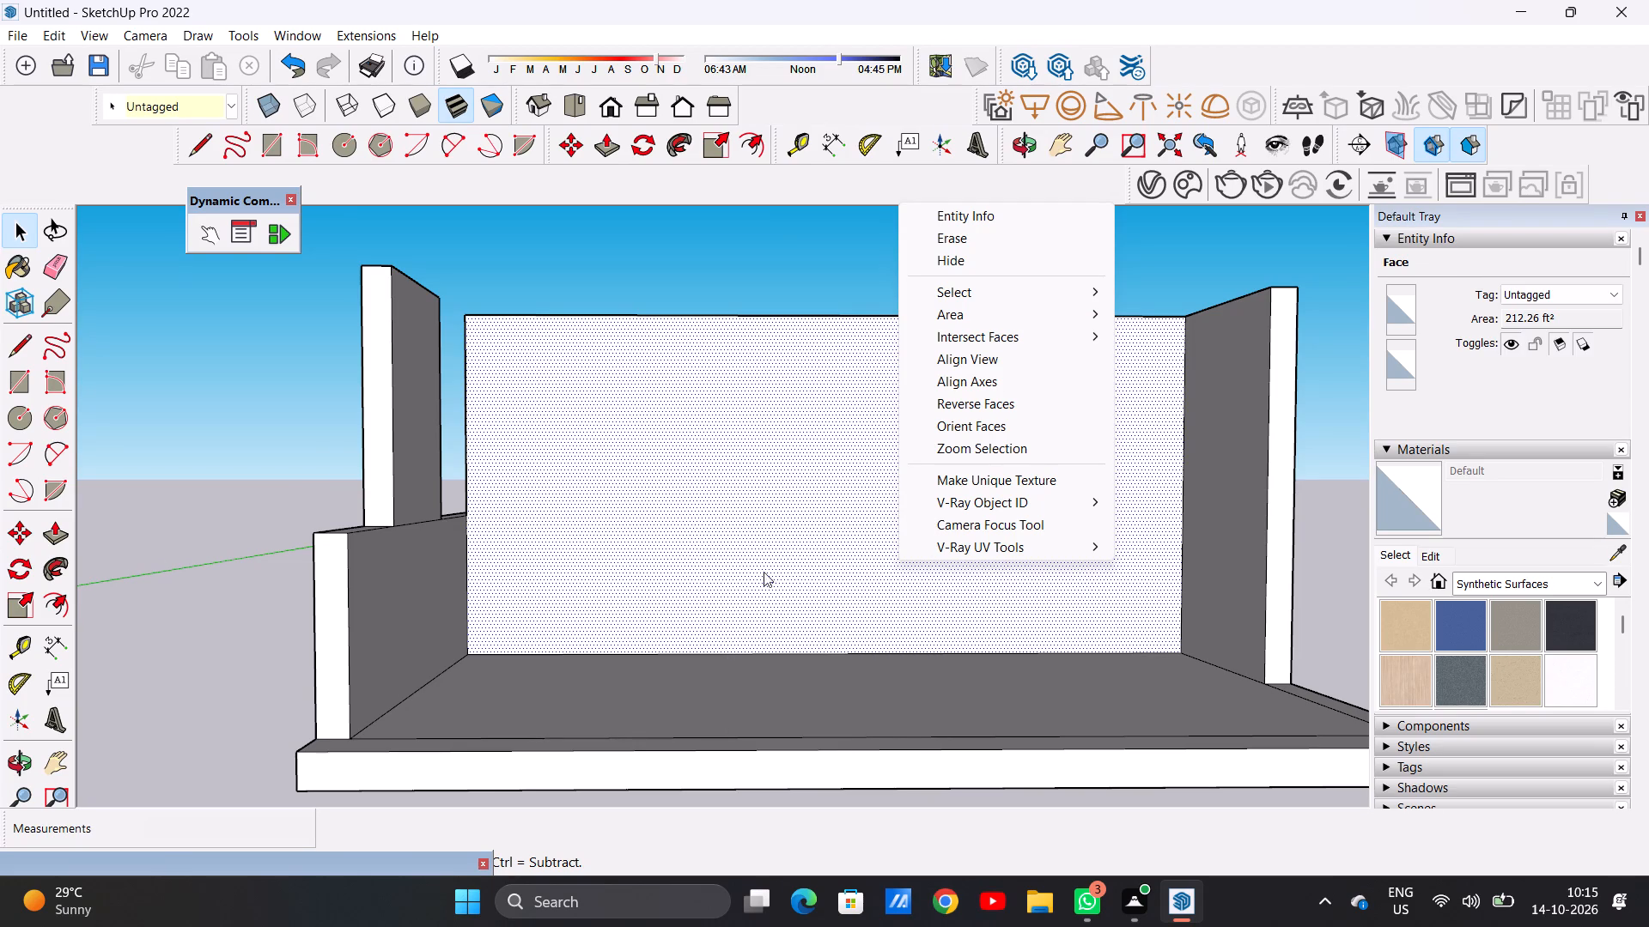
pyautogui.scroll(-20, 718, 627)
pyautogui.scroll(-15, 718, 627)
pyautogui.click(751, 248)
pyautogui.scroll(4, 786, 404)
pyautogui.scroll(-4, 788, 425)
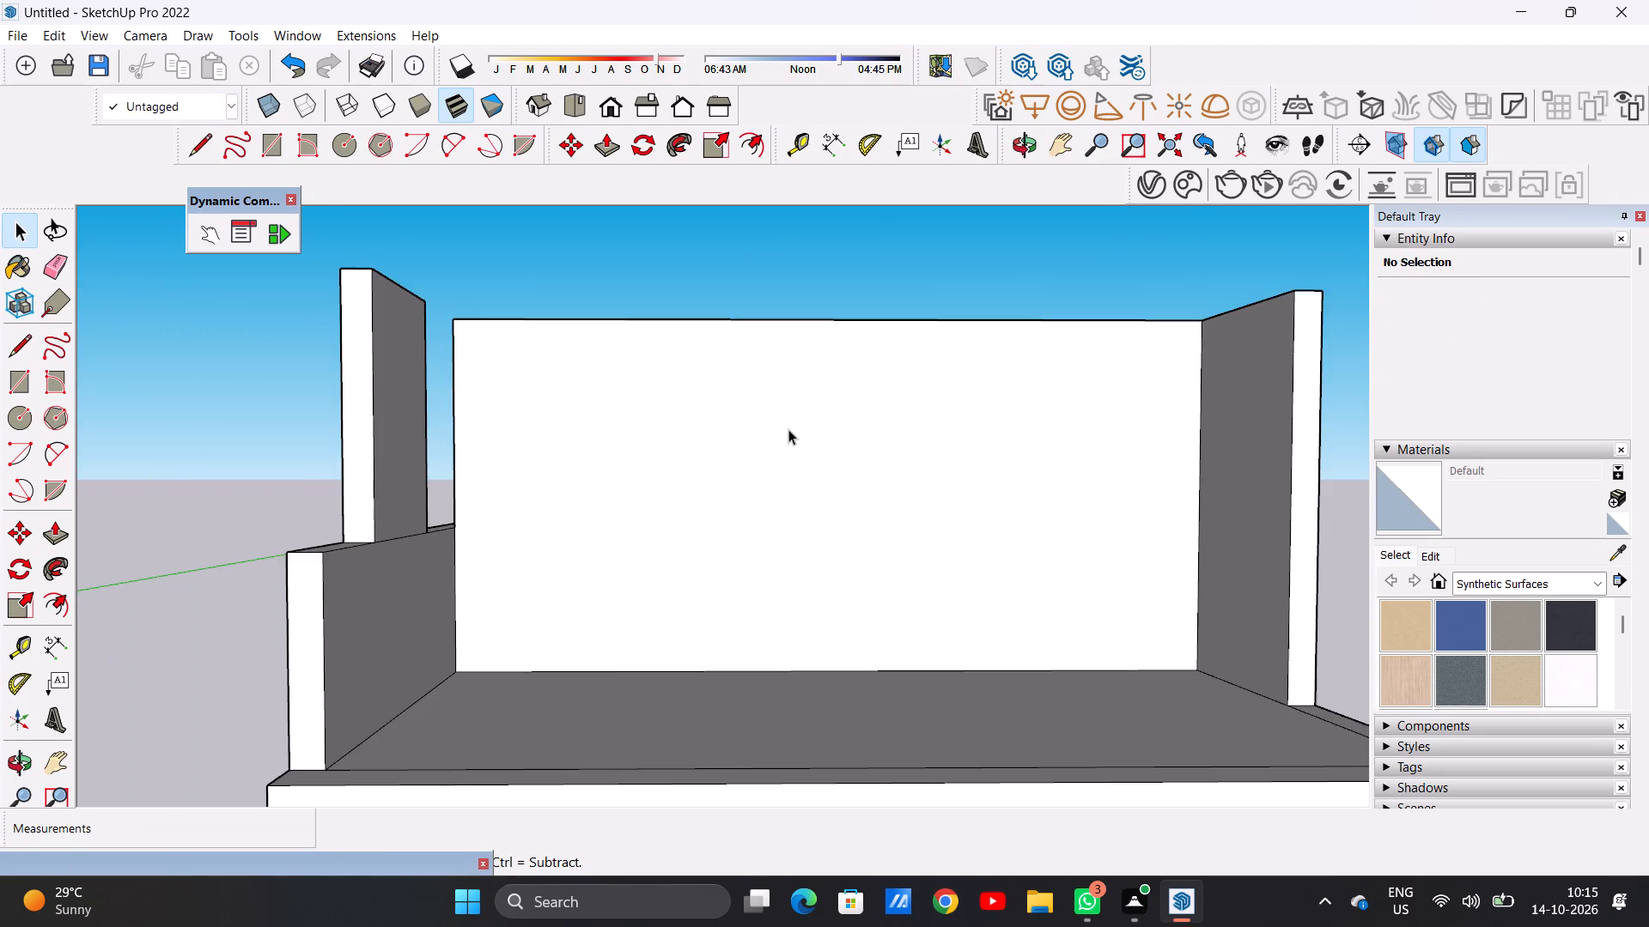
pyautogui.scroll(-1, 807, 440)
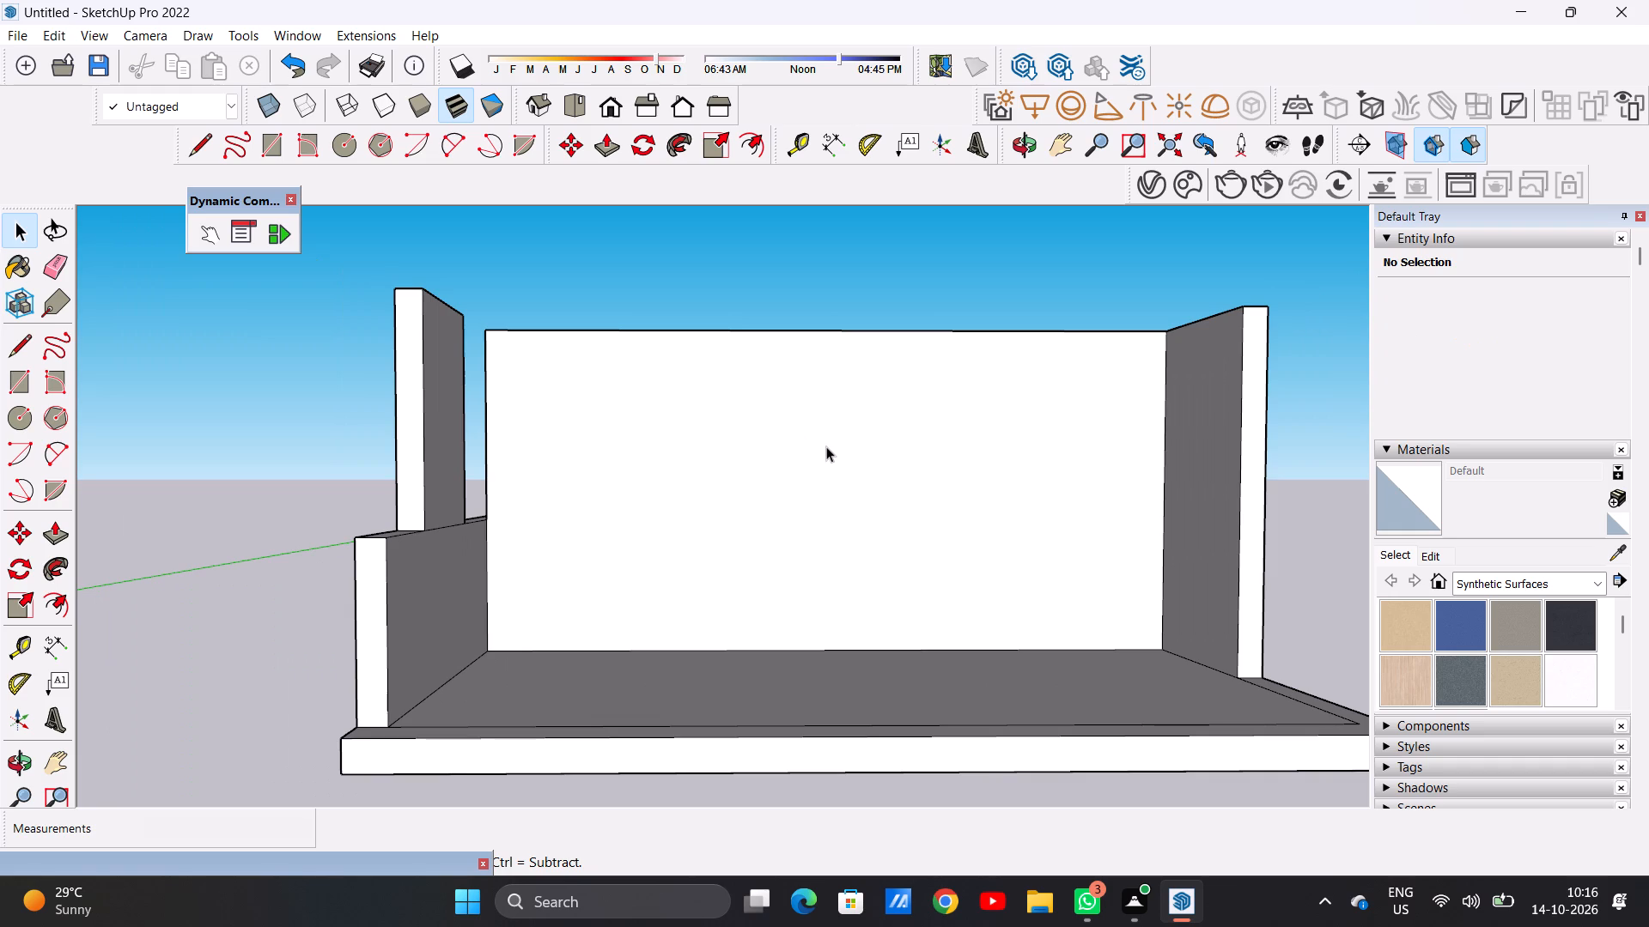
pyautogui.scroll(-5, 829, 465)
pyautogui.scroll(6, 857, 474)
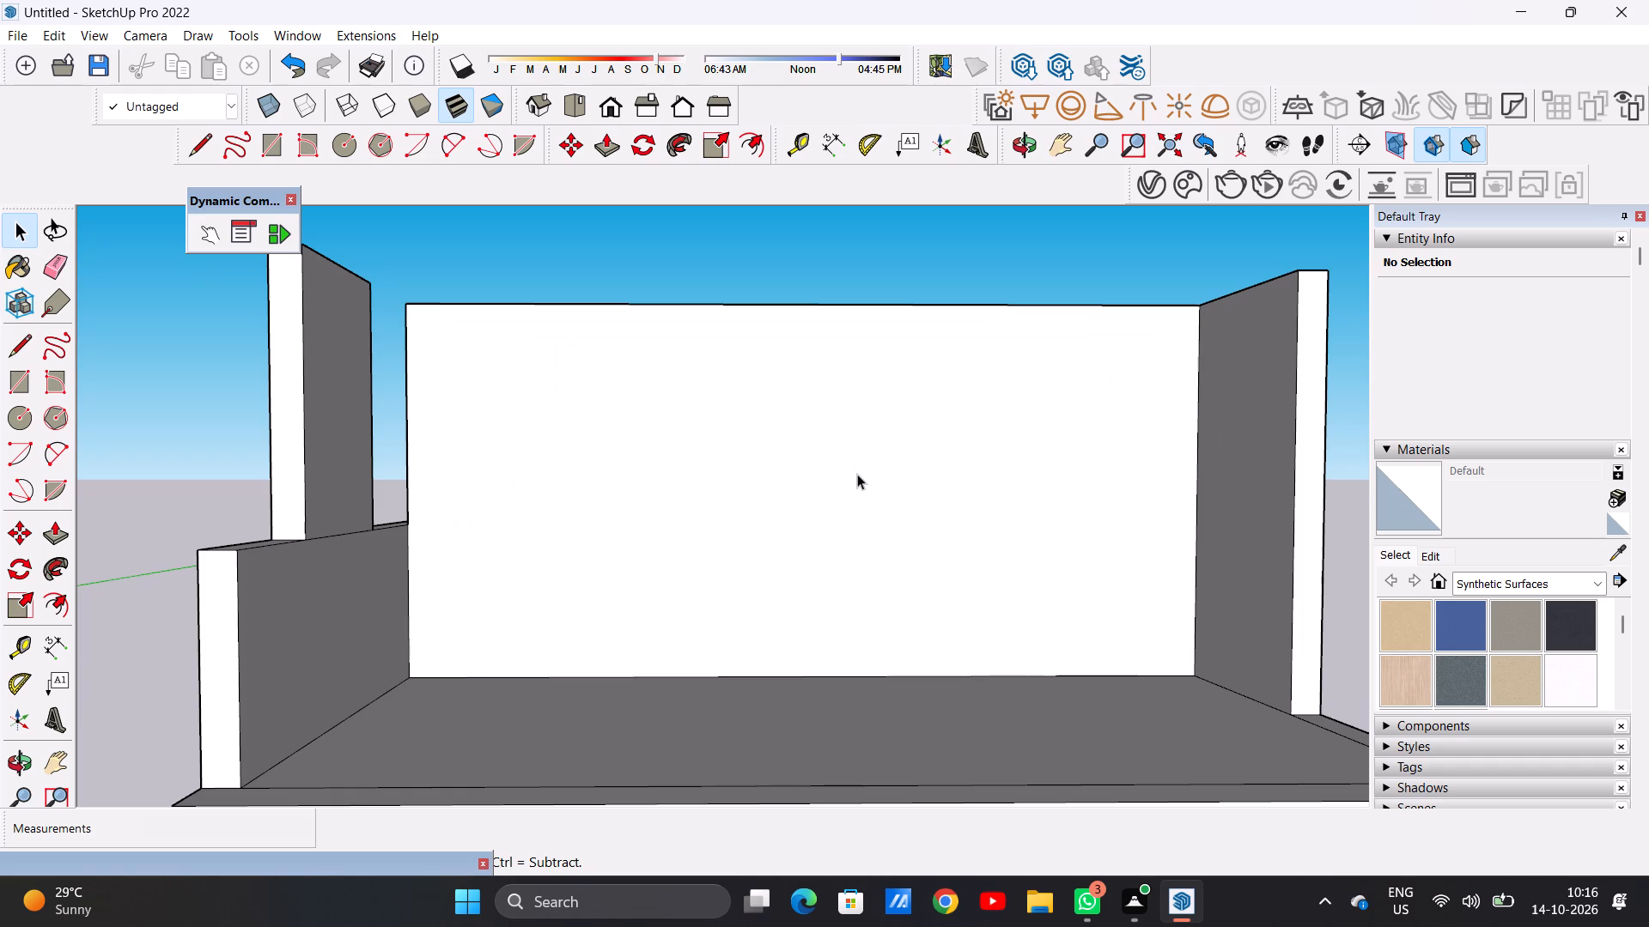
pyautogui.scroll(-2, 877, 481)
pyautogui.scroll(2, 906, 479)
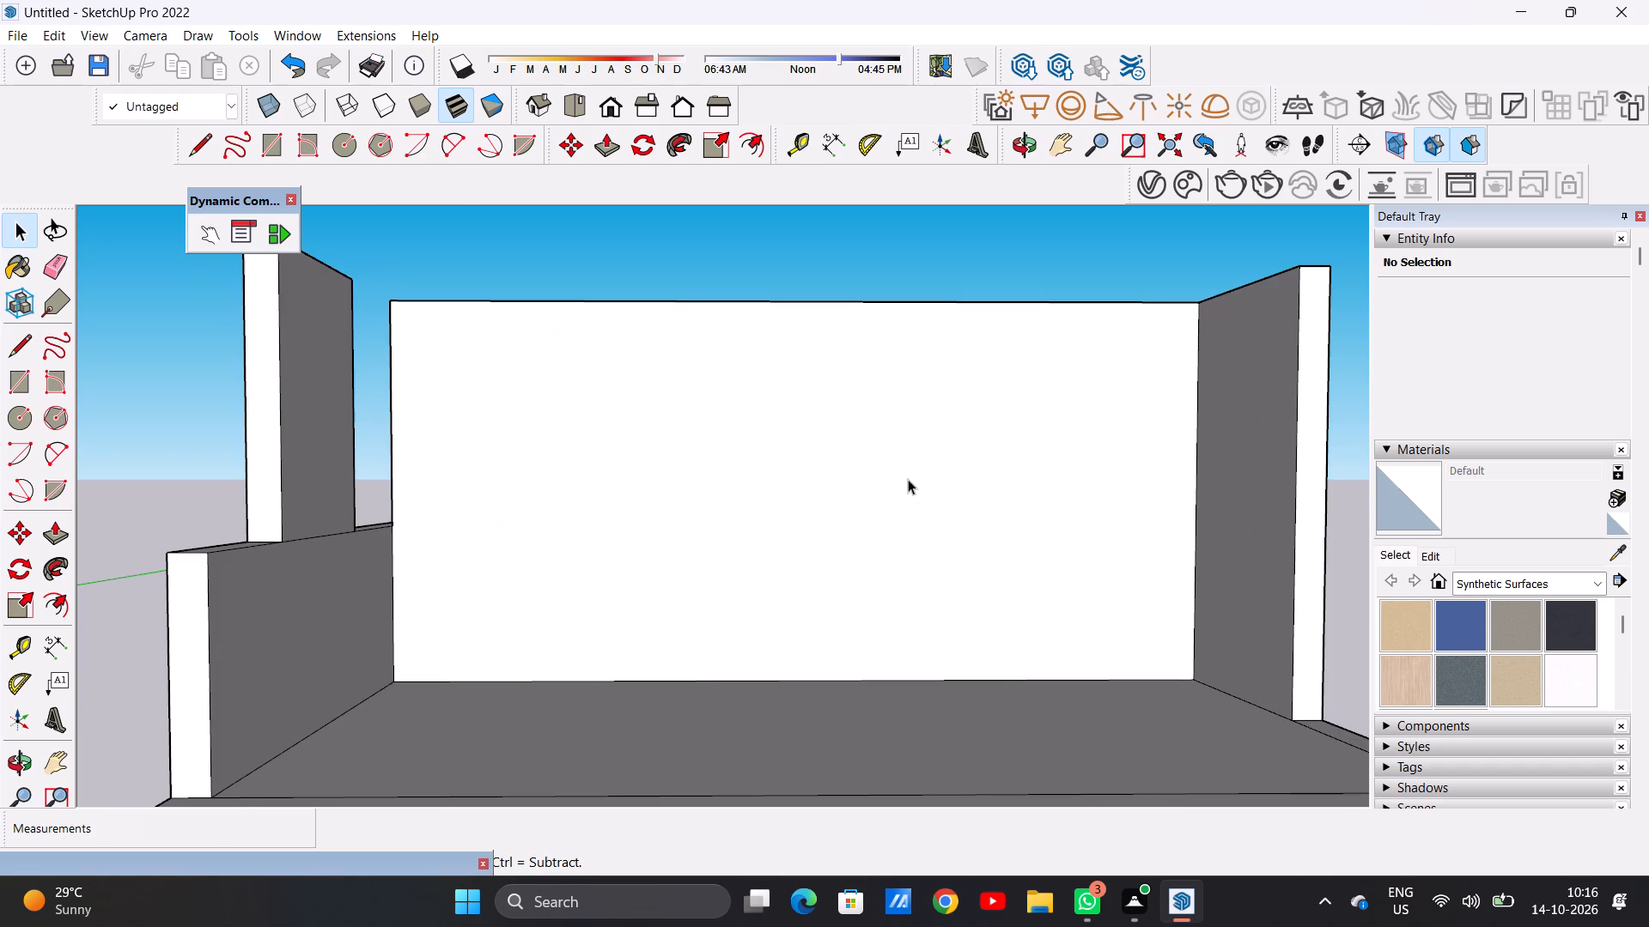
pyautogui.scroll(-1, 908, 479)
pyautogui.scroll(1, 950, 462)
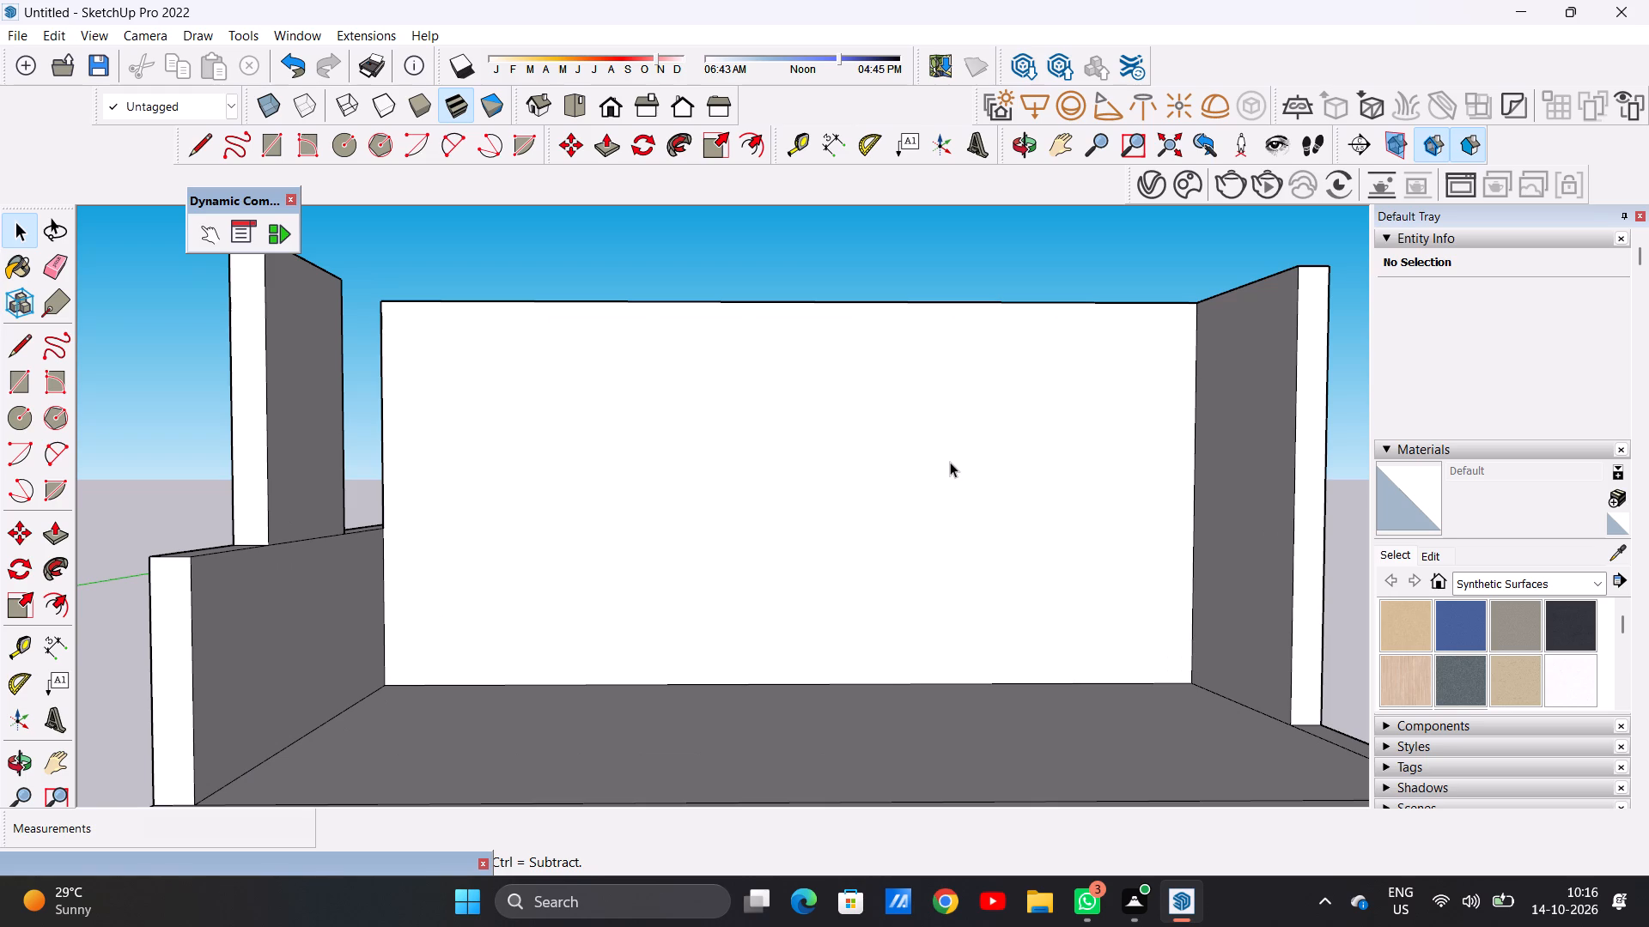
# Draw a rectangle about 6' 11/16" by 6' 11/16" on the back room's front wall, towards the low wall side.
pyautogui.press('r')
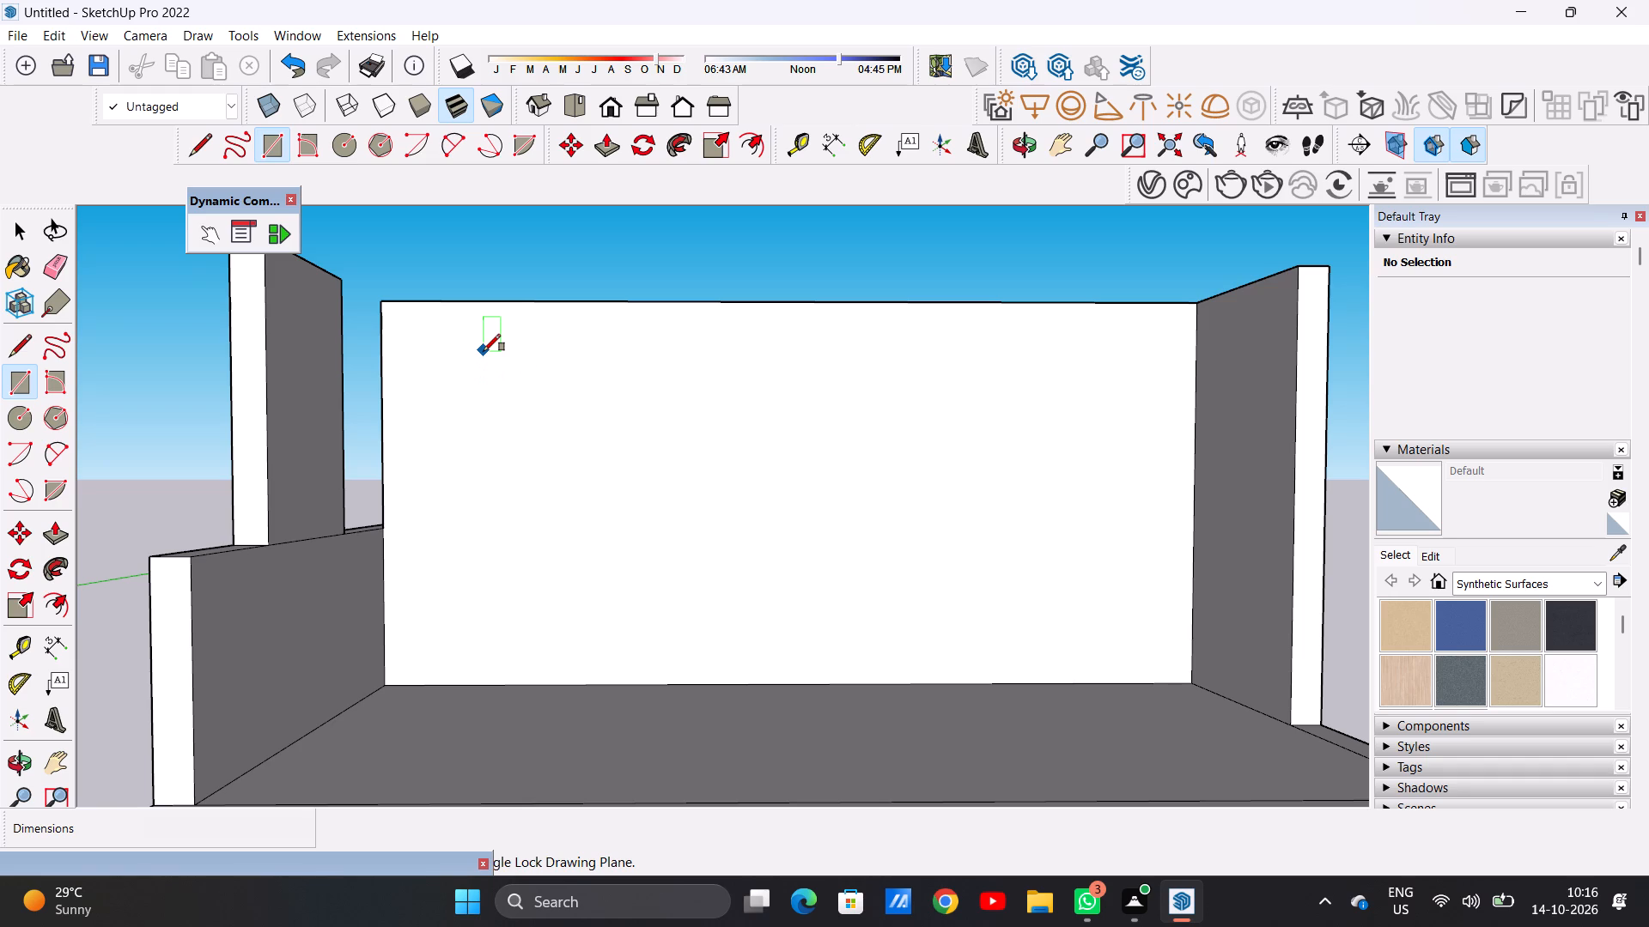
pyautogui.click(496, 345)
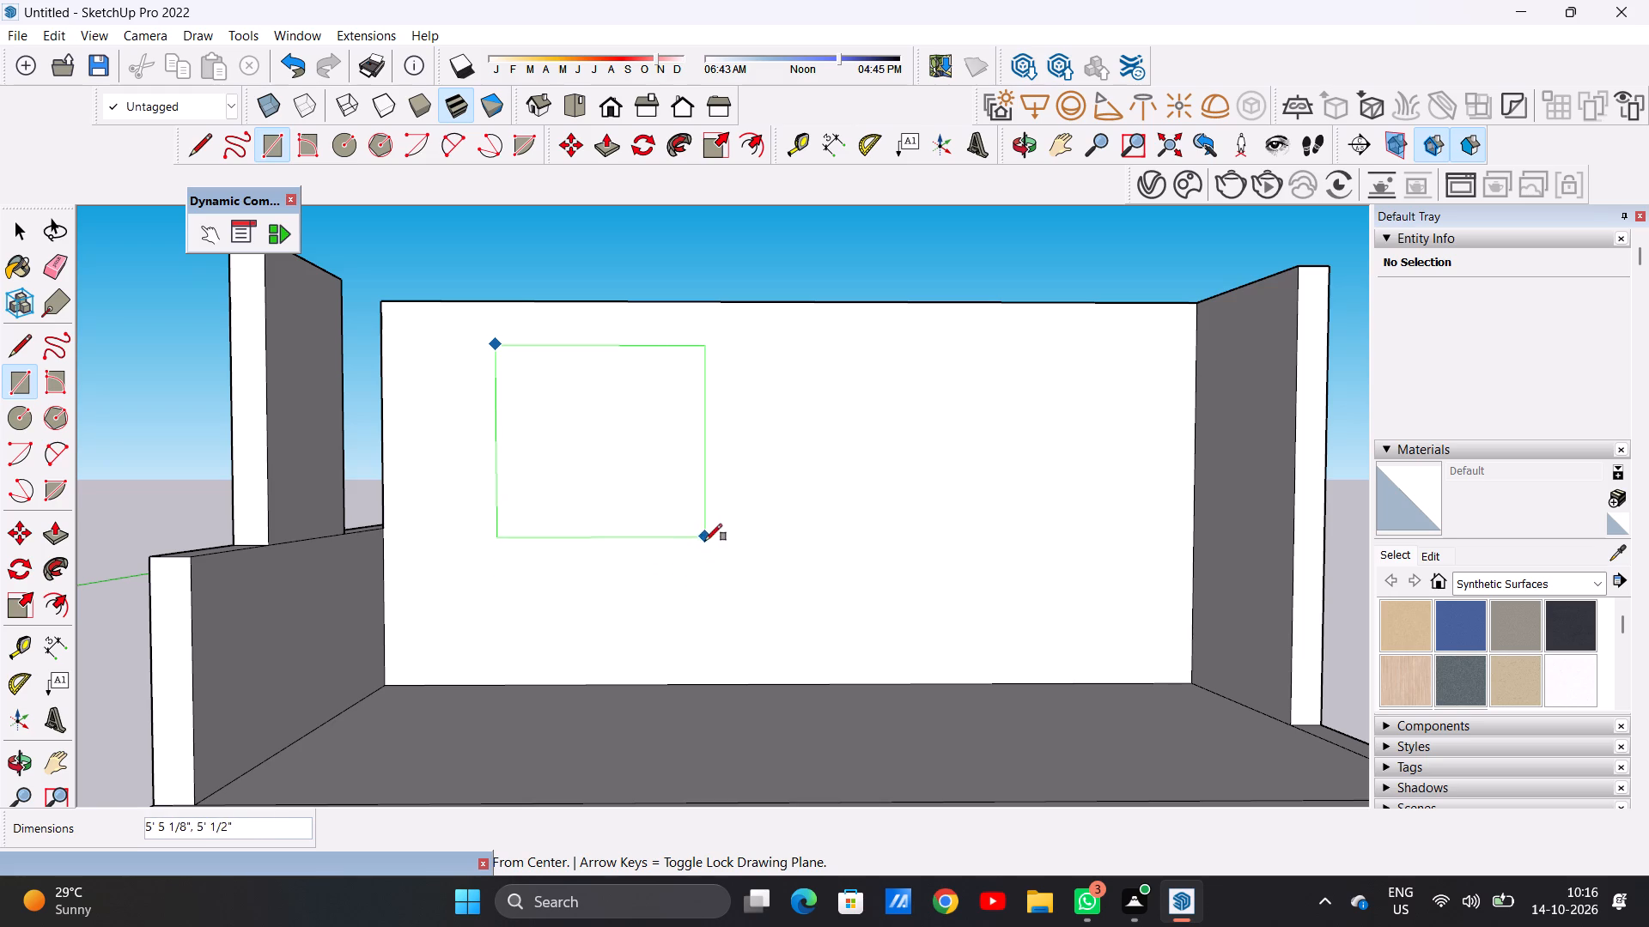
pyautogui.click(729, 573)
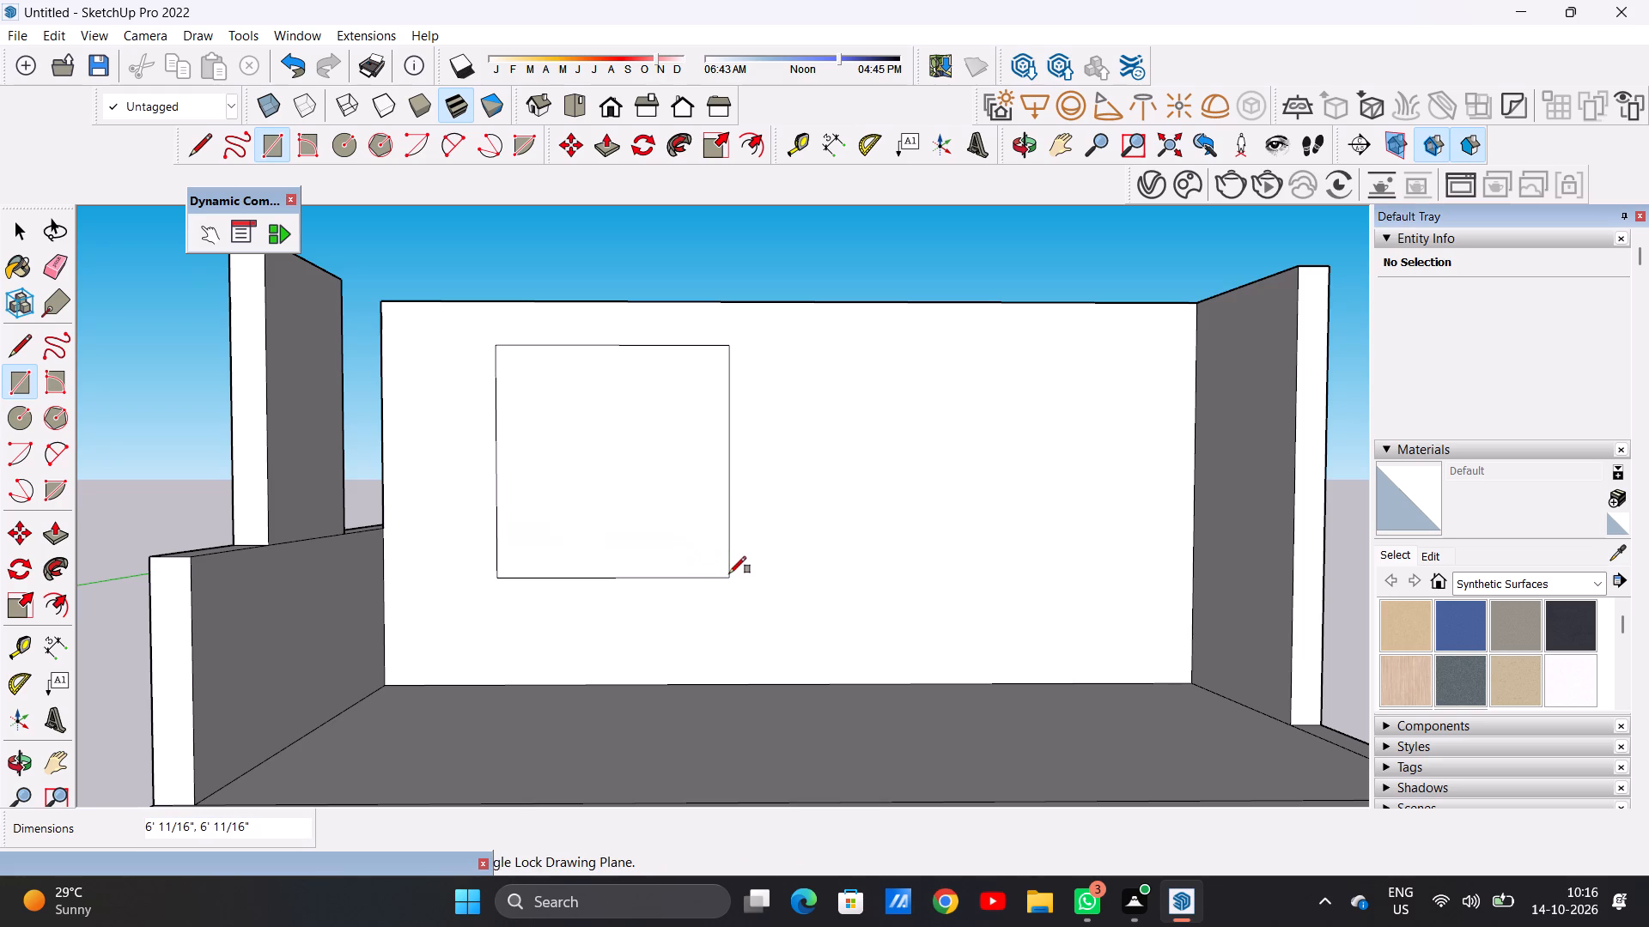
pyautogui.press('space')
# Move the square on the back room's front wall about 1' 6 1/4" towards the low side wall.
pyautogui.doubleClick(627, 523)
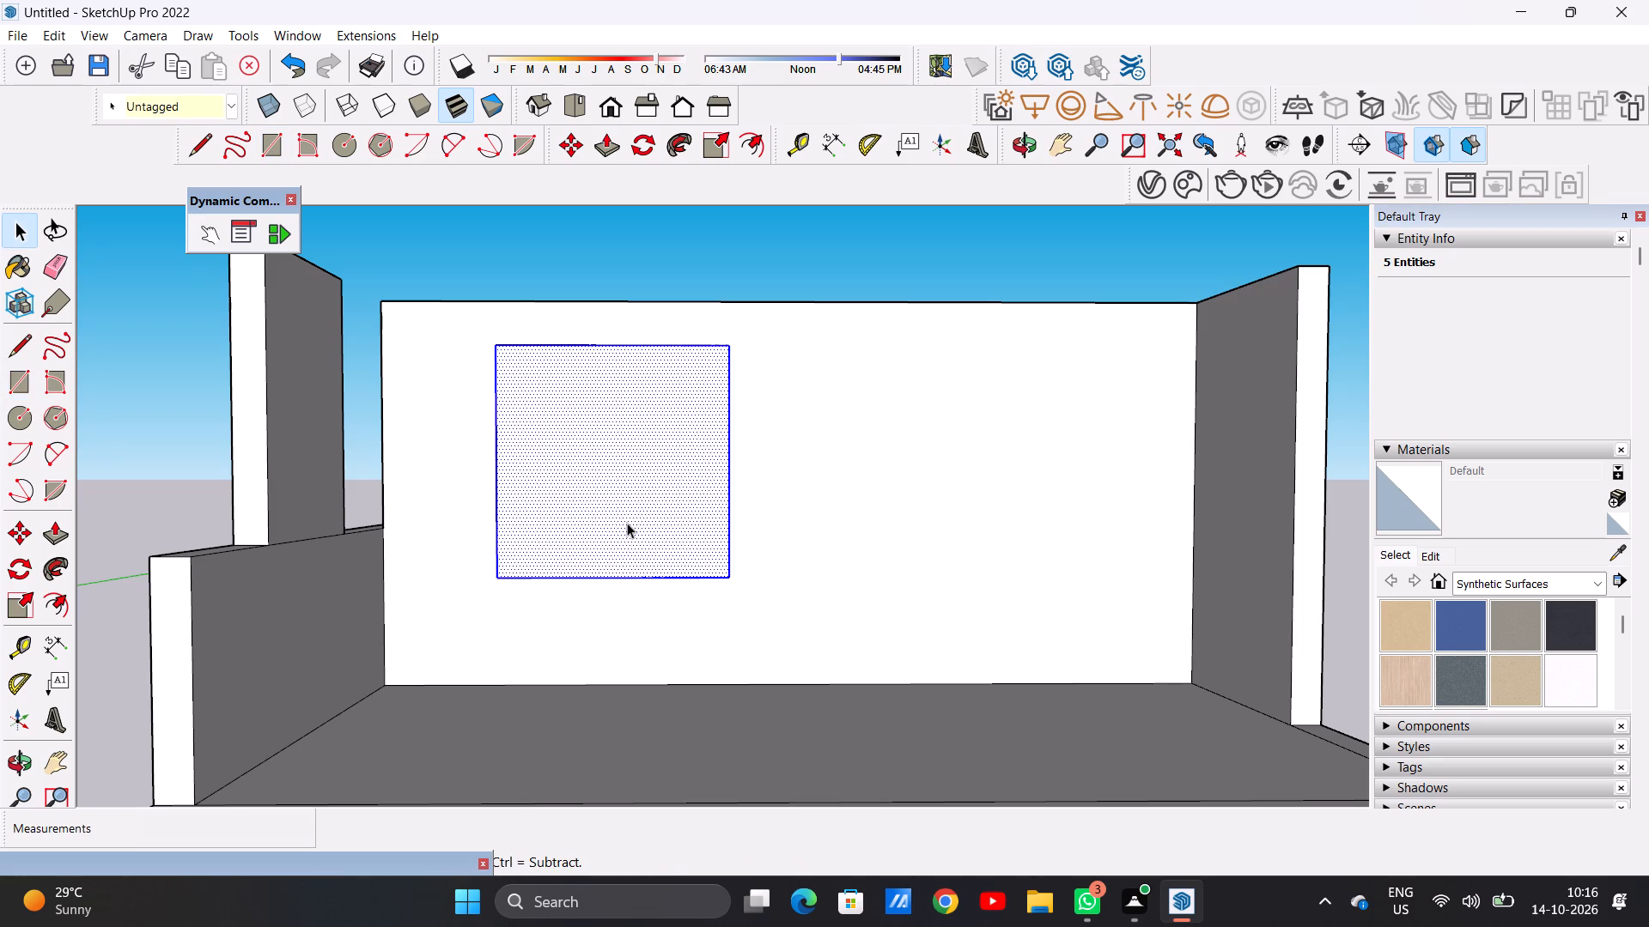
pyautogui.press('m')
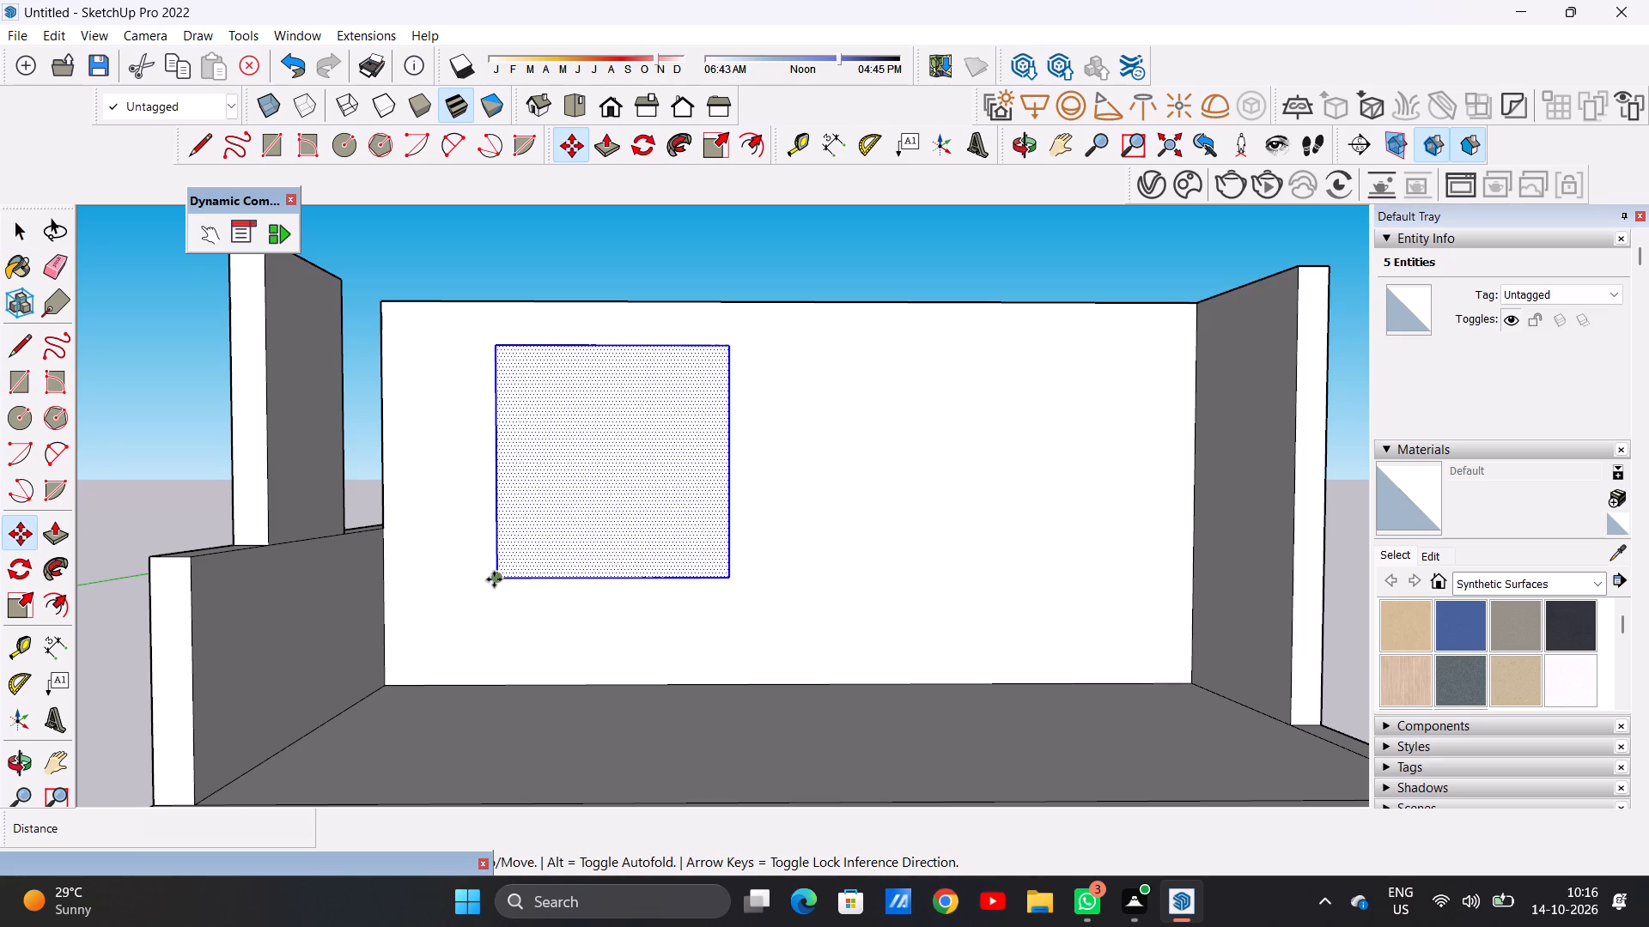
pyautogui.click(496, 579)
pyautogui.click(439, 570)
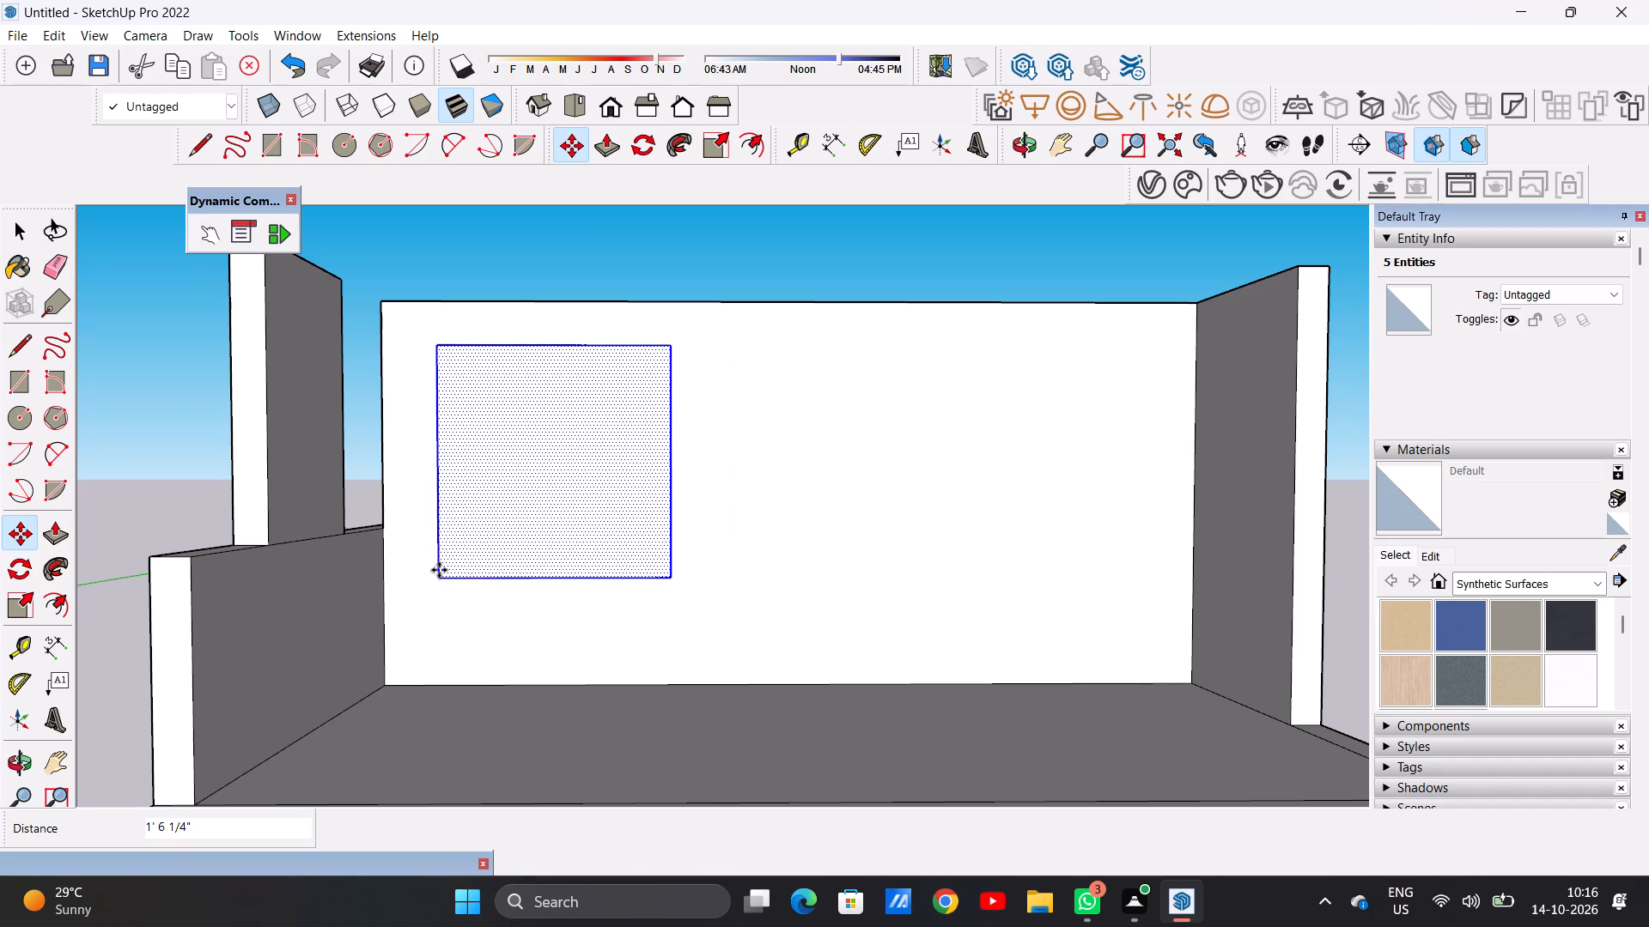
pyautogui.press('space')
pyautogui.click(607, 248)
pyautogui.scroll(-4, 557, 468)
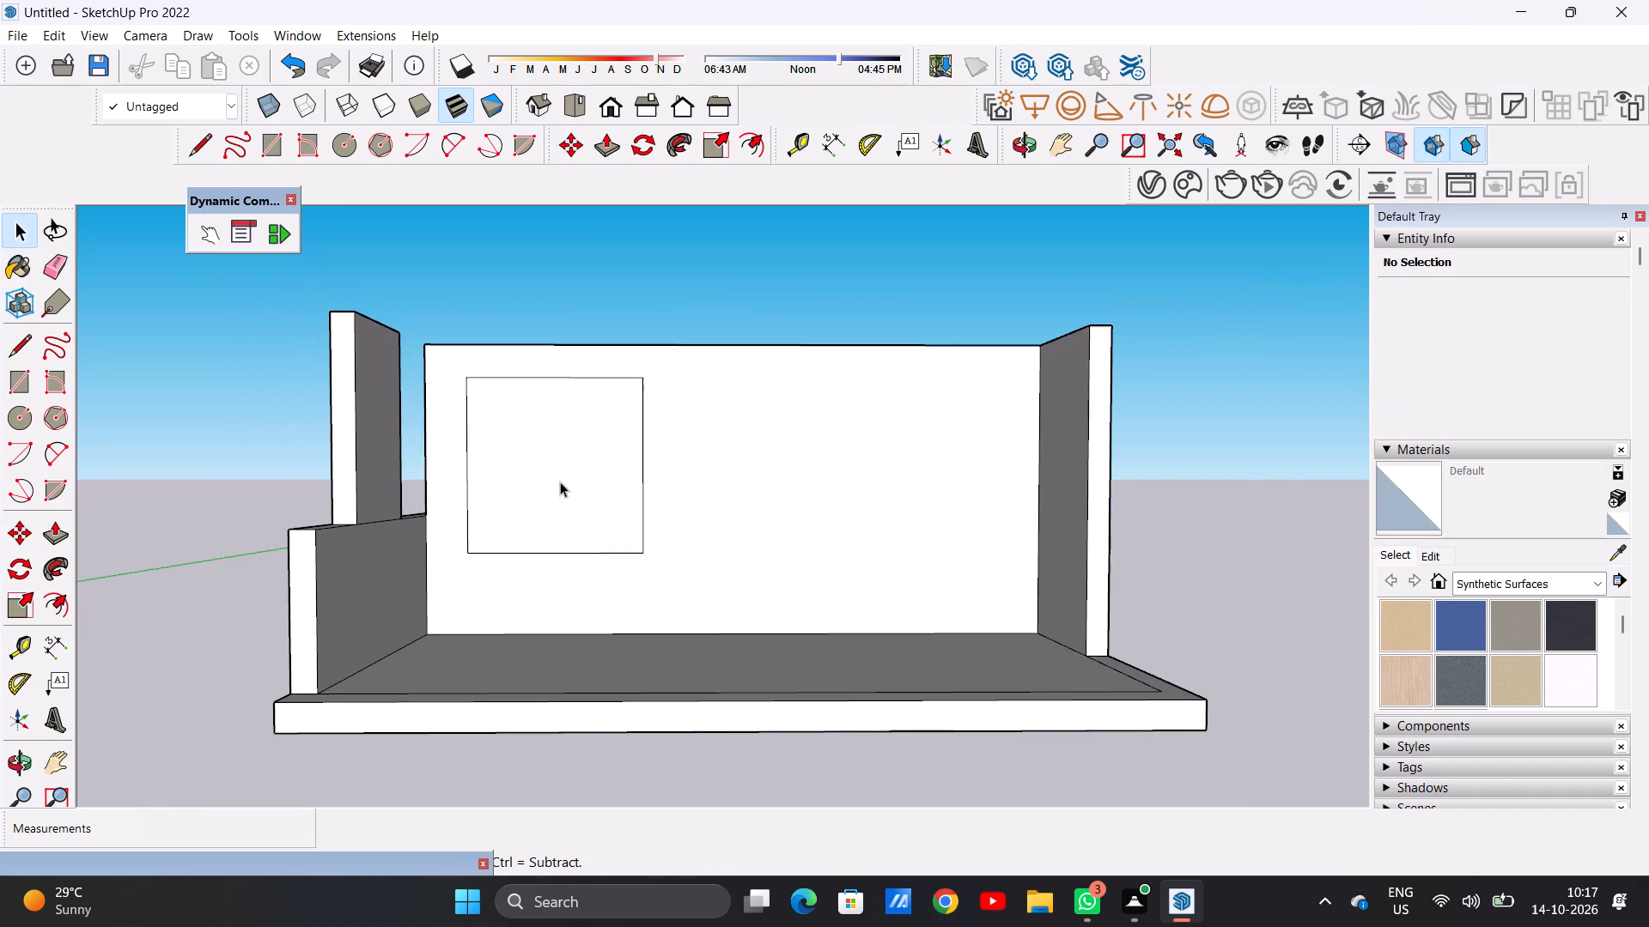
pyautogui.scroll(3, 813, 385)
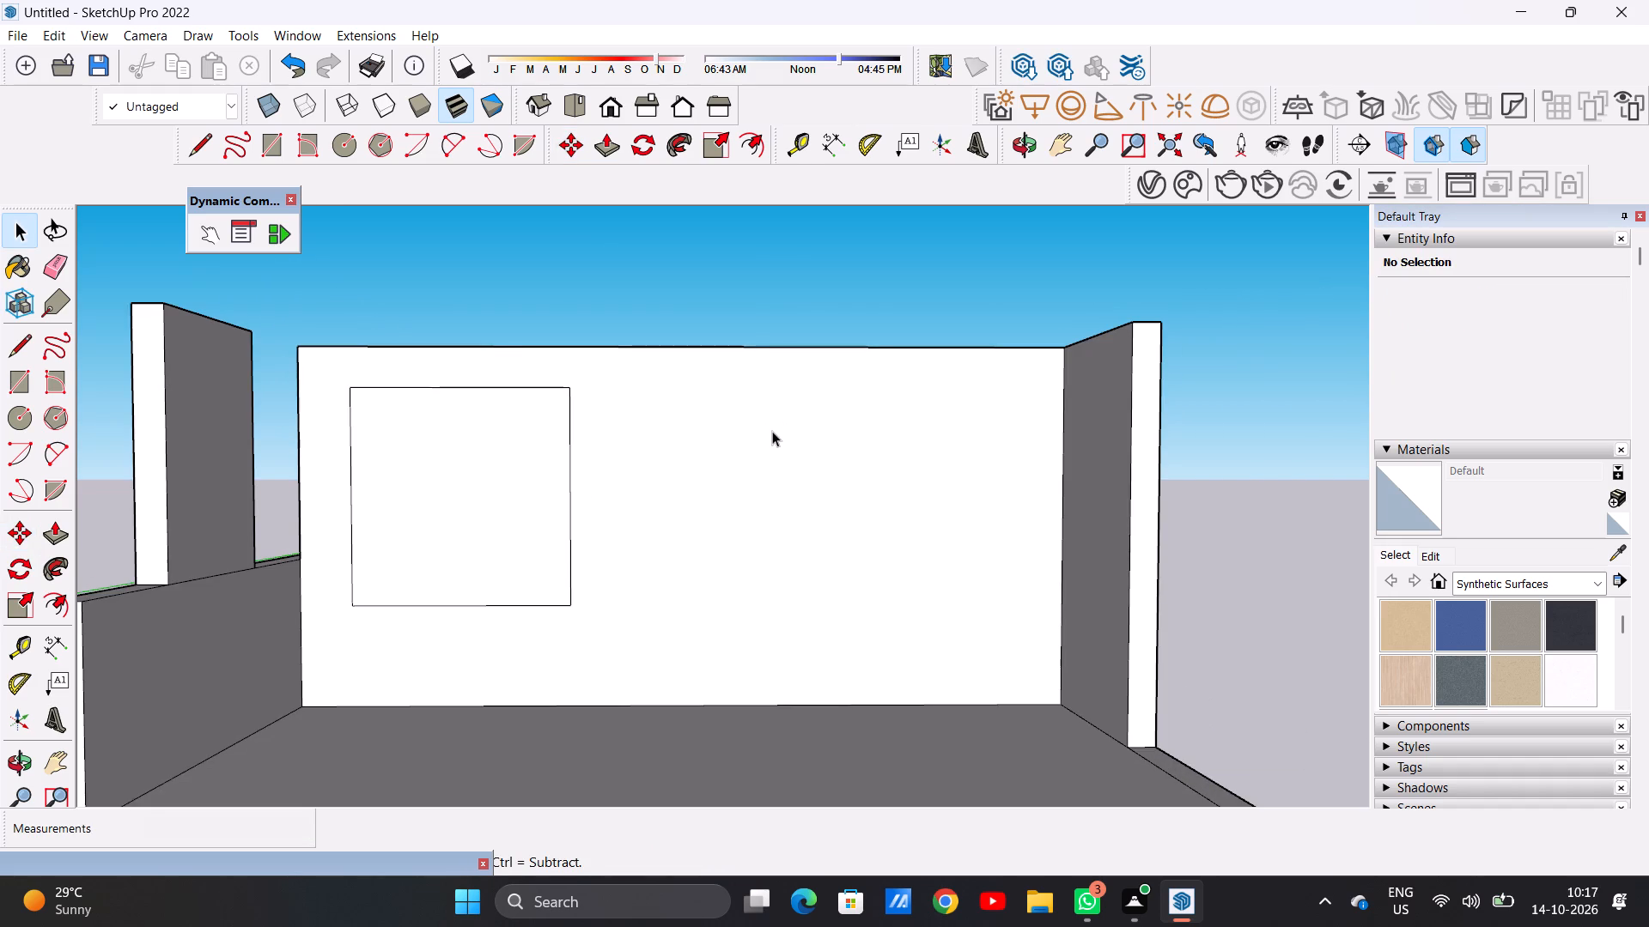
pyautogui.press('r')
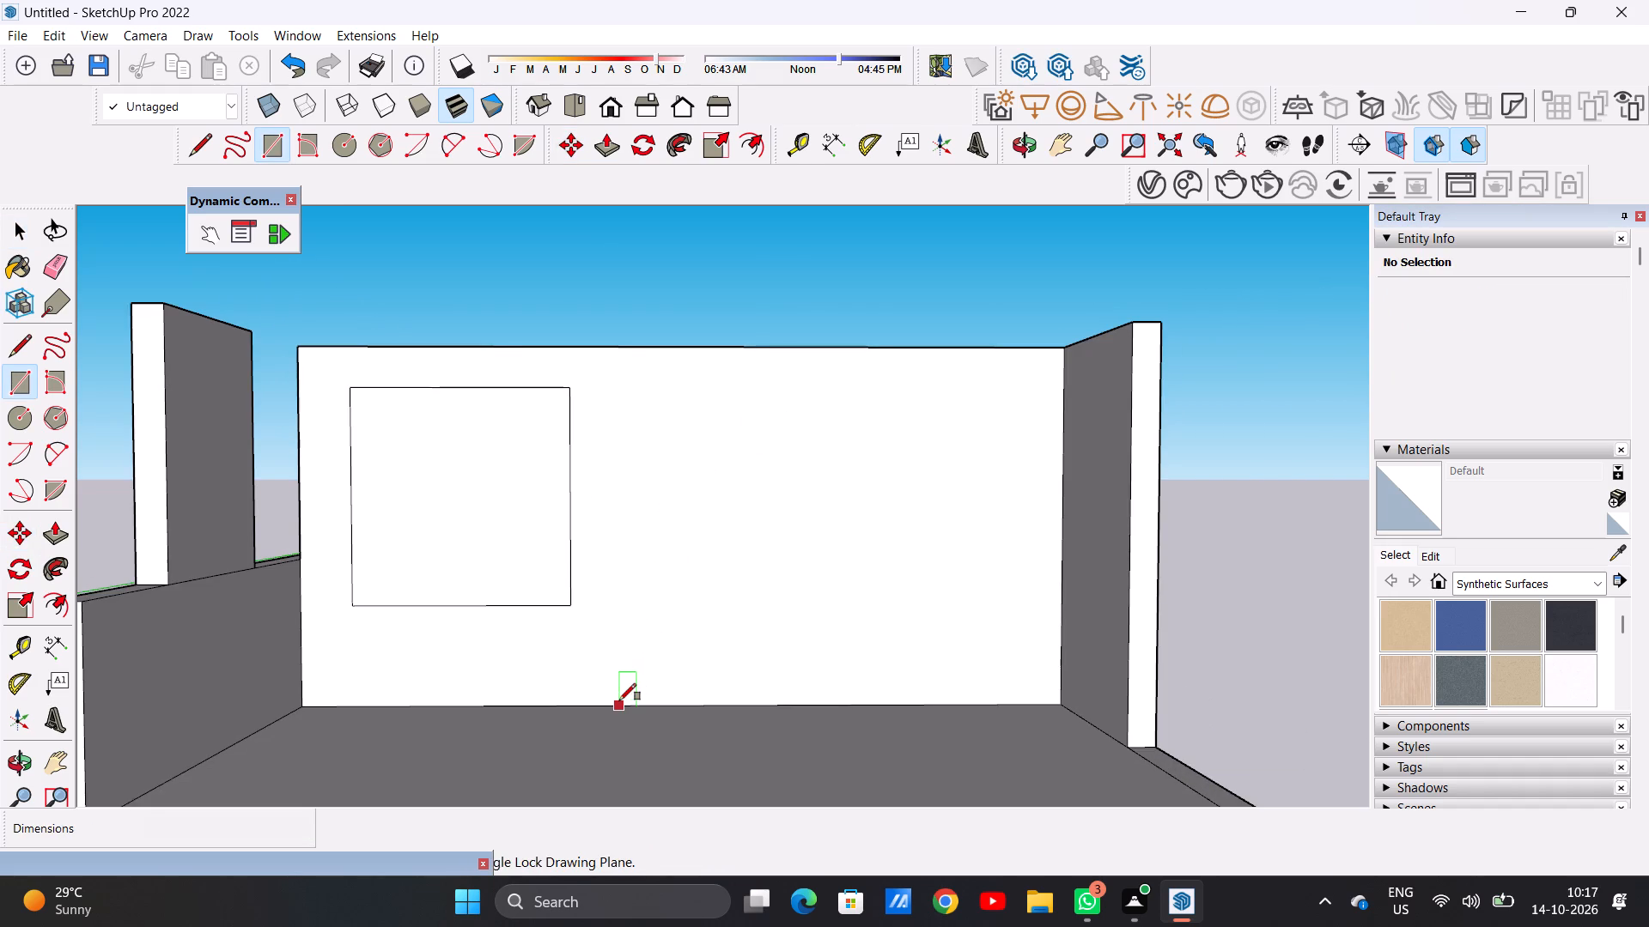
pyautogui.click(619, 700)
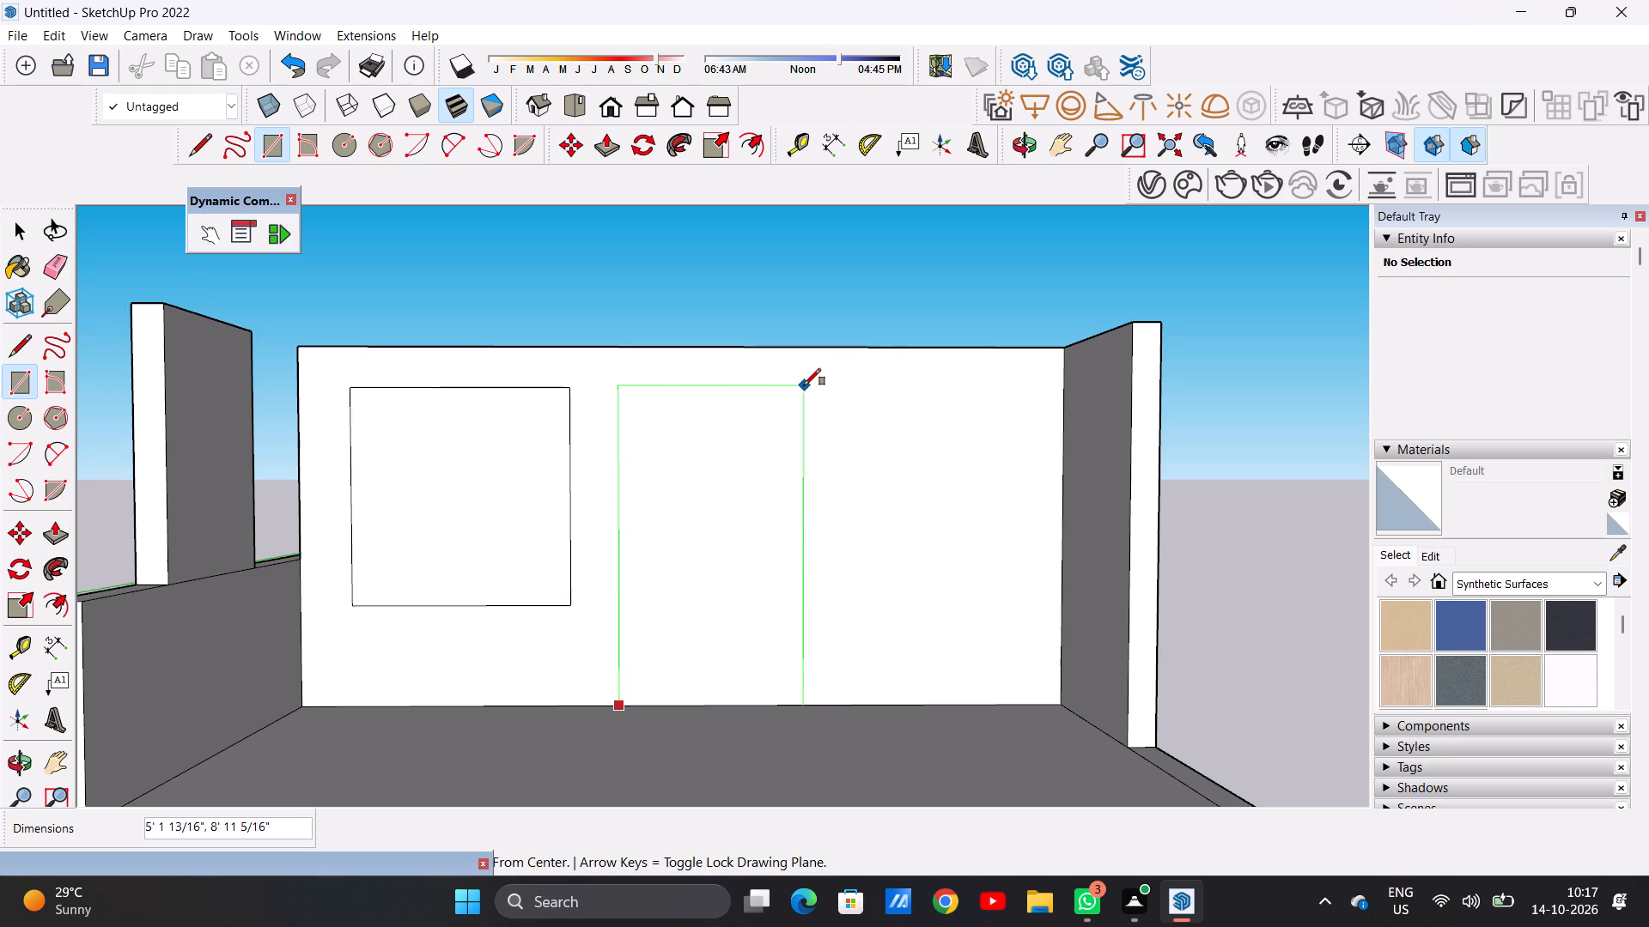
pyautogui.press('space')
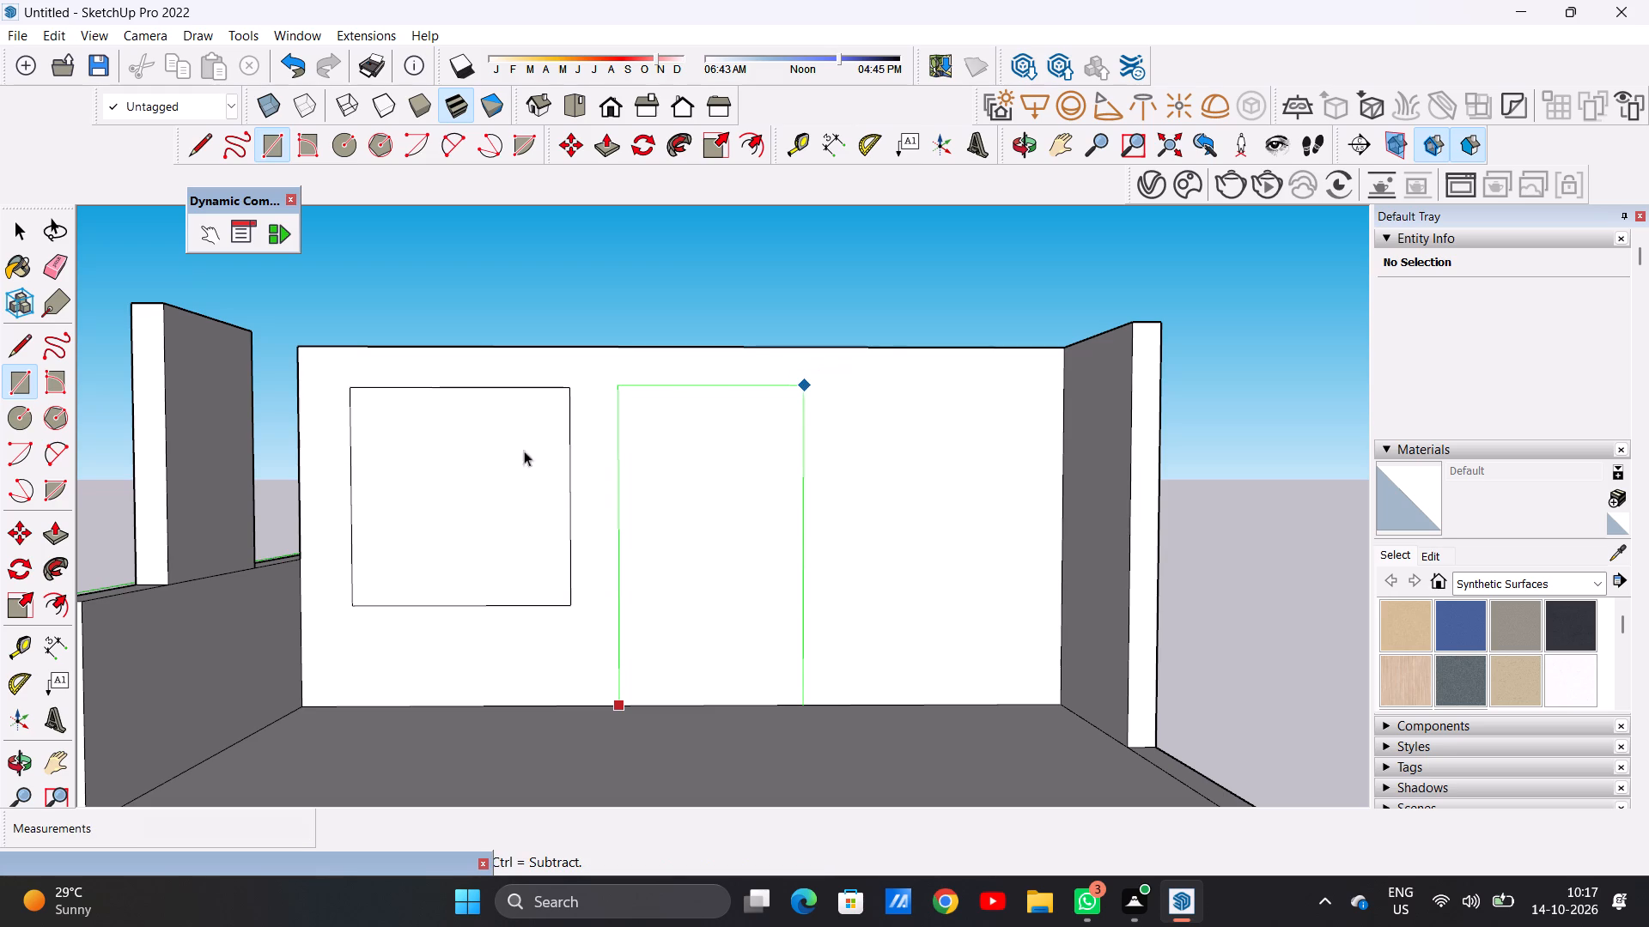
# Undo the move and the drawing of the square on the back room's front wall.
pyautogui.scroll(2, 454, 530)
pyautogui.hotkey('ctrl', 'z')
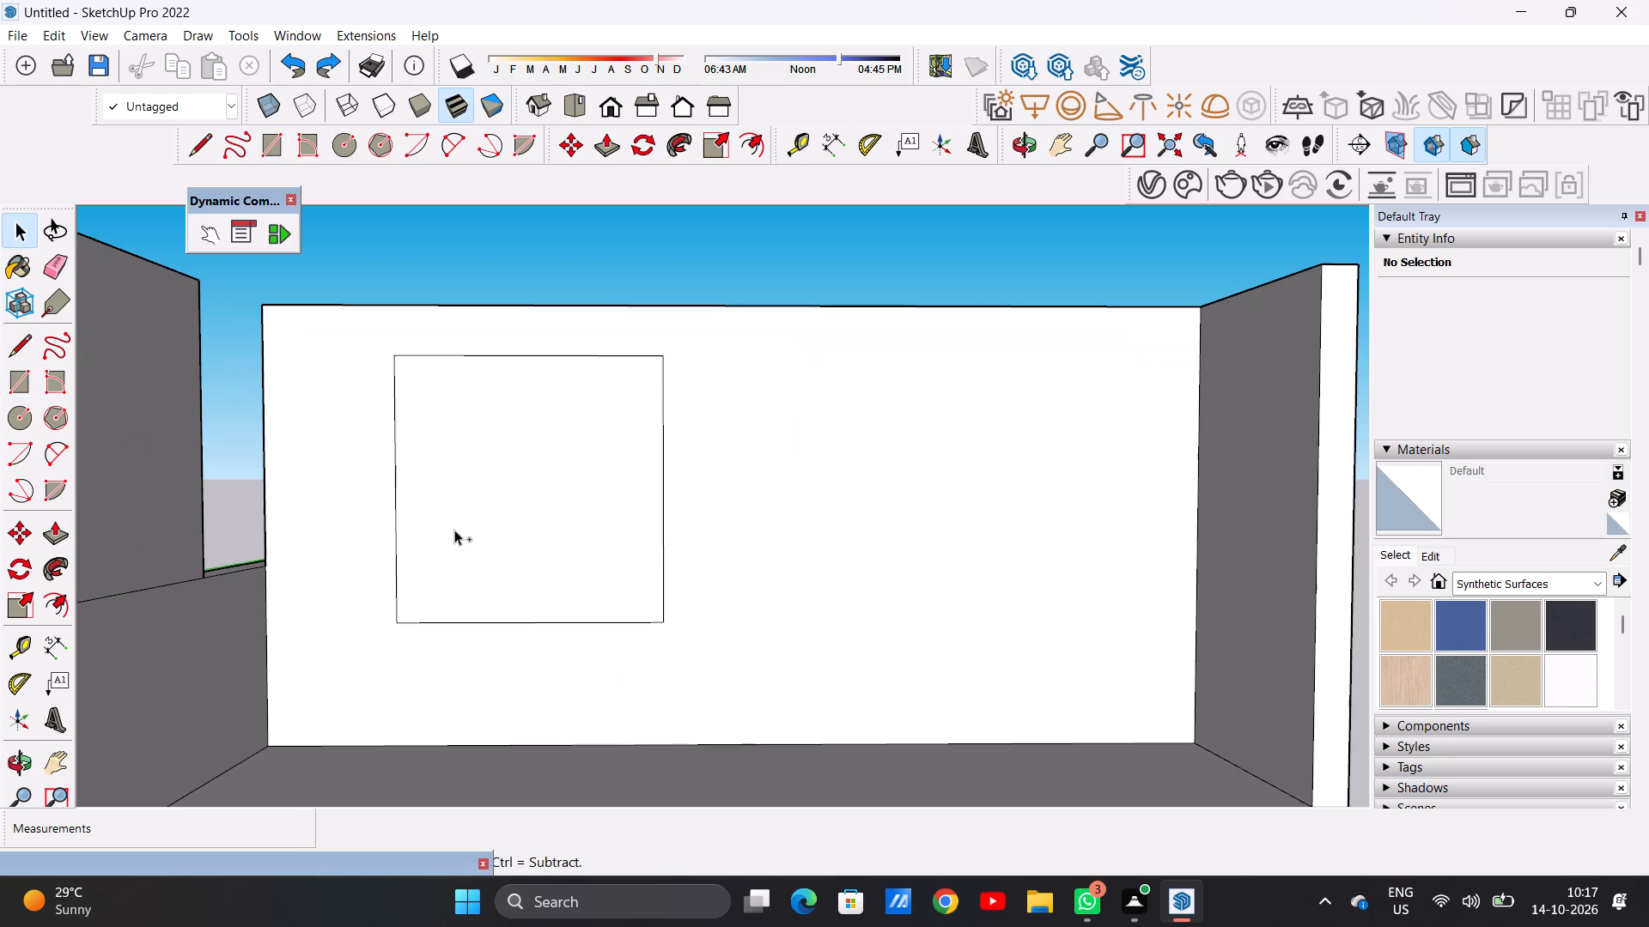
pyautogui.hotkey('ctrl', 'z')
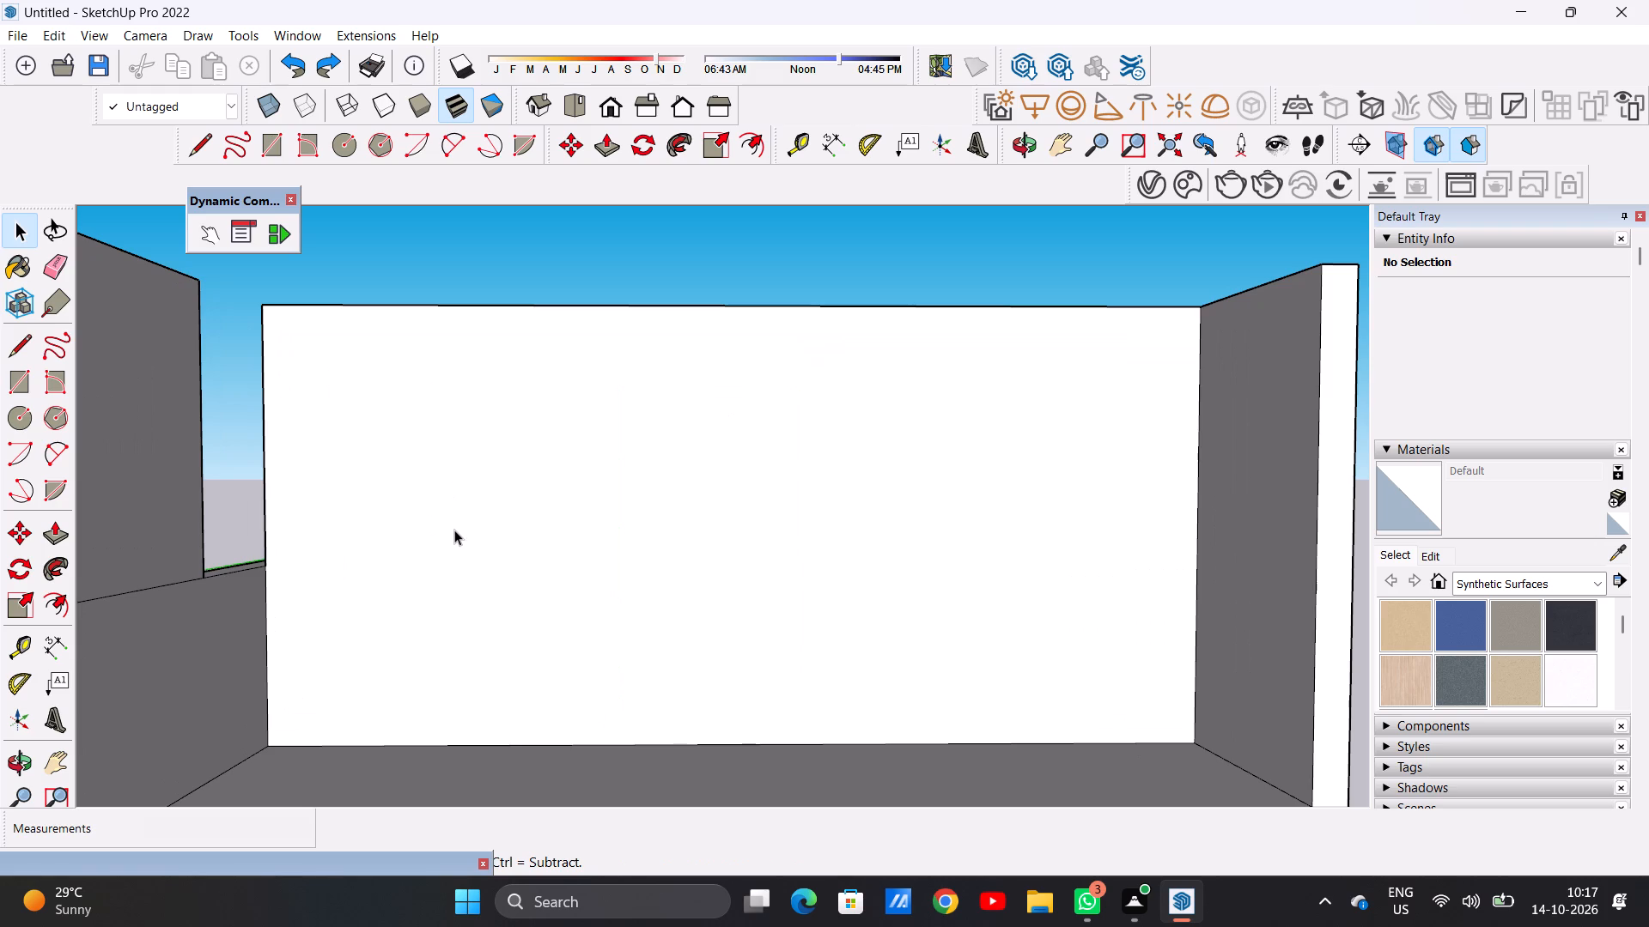
# Draw a window rectangle about 4' 2 3/16" wide by 5' 7 1/16" tall on the back room's front wall, near the low side wall.
pyautogui.press('r')
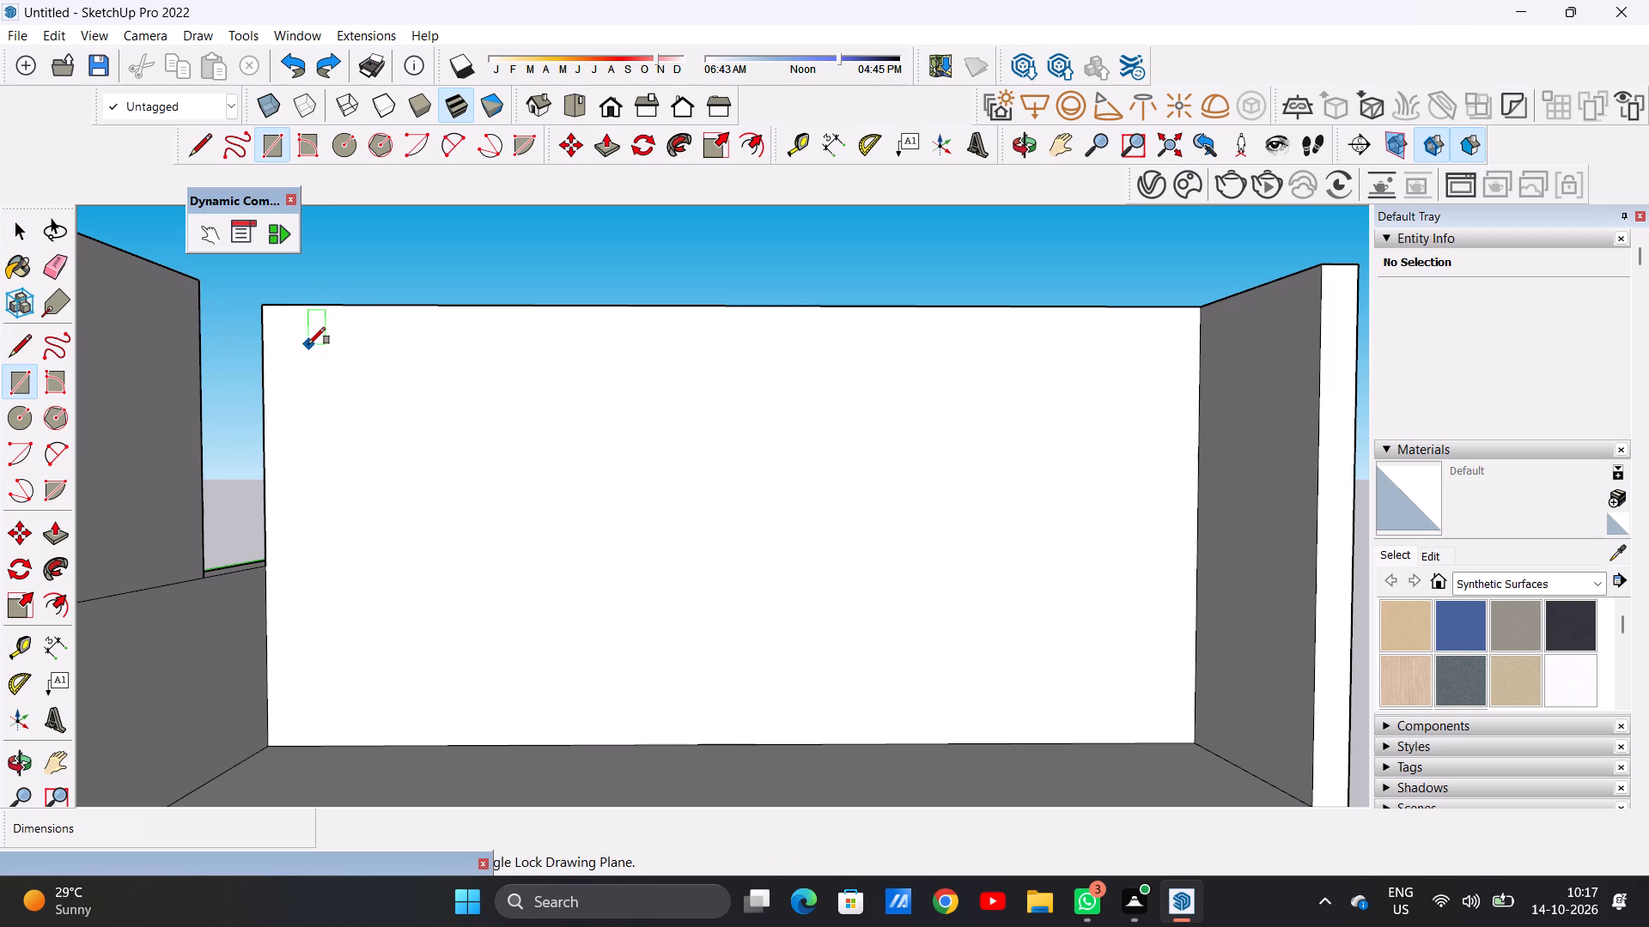
pyautogui.click(308, 344)
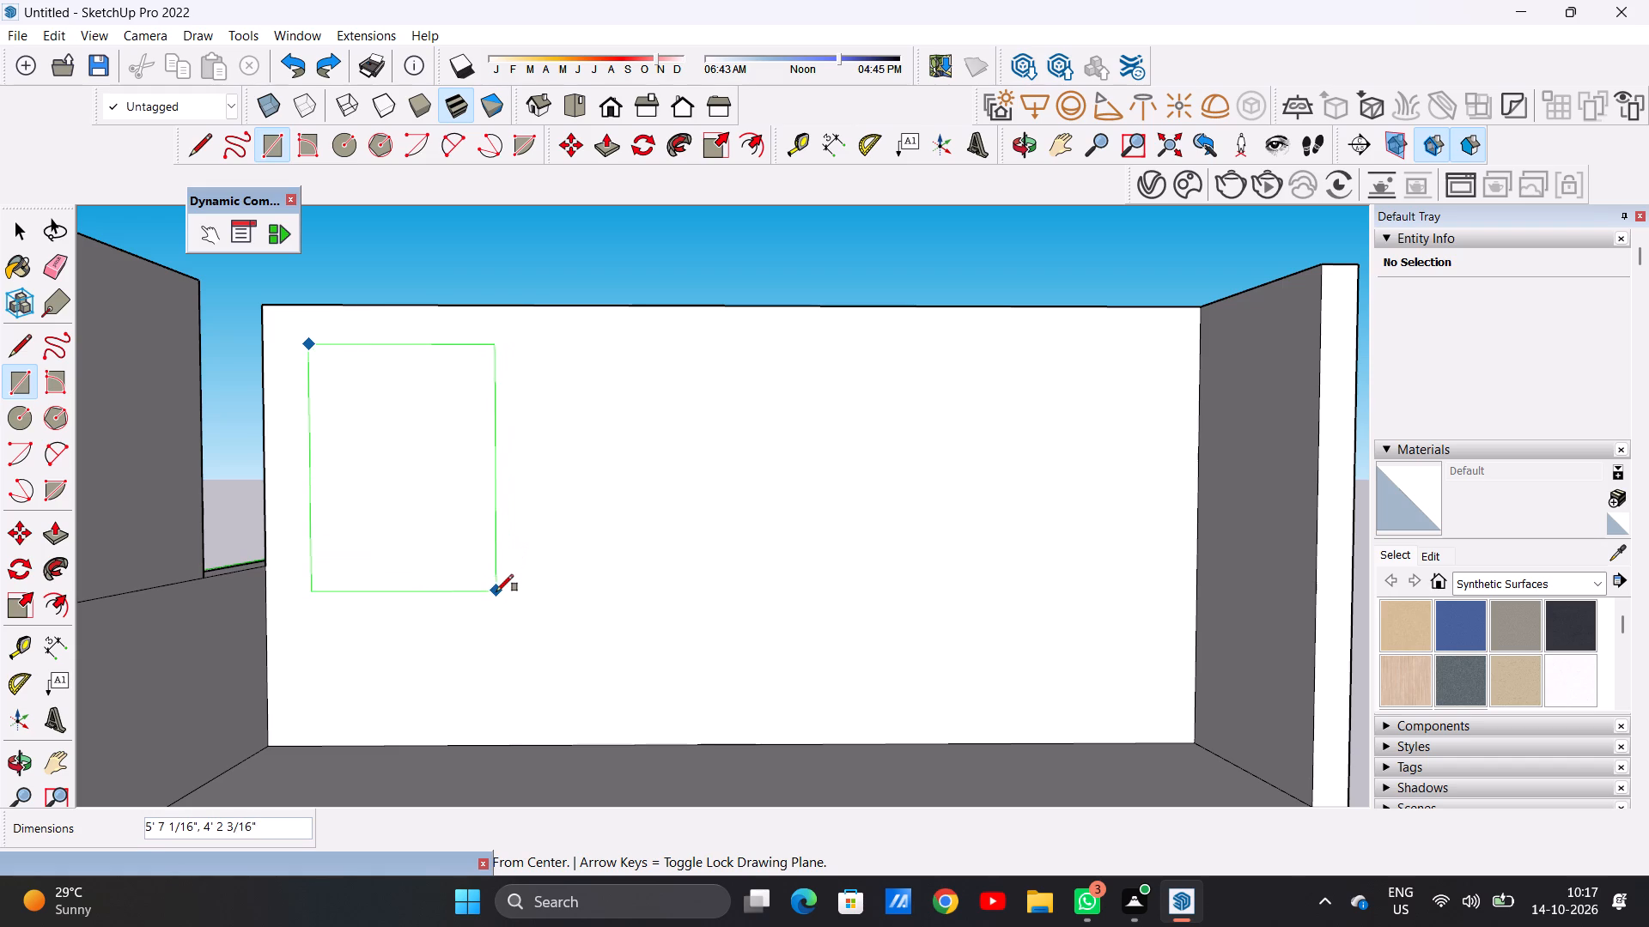
pyautogui.click(496, 591)
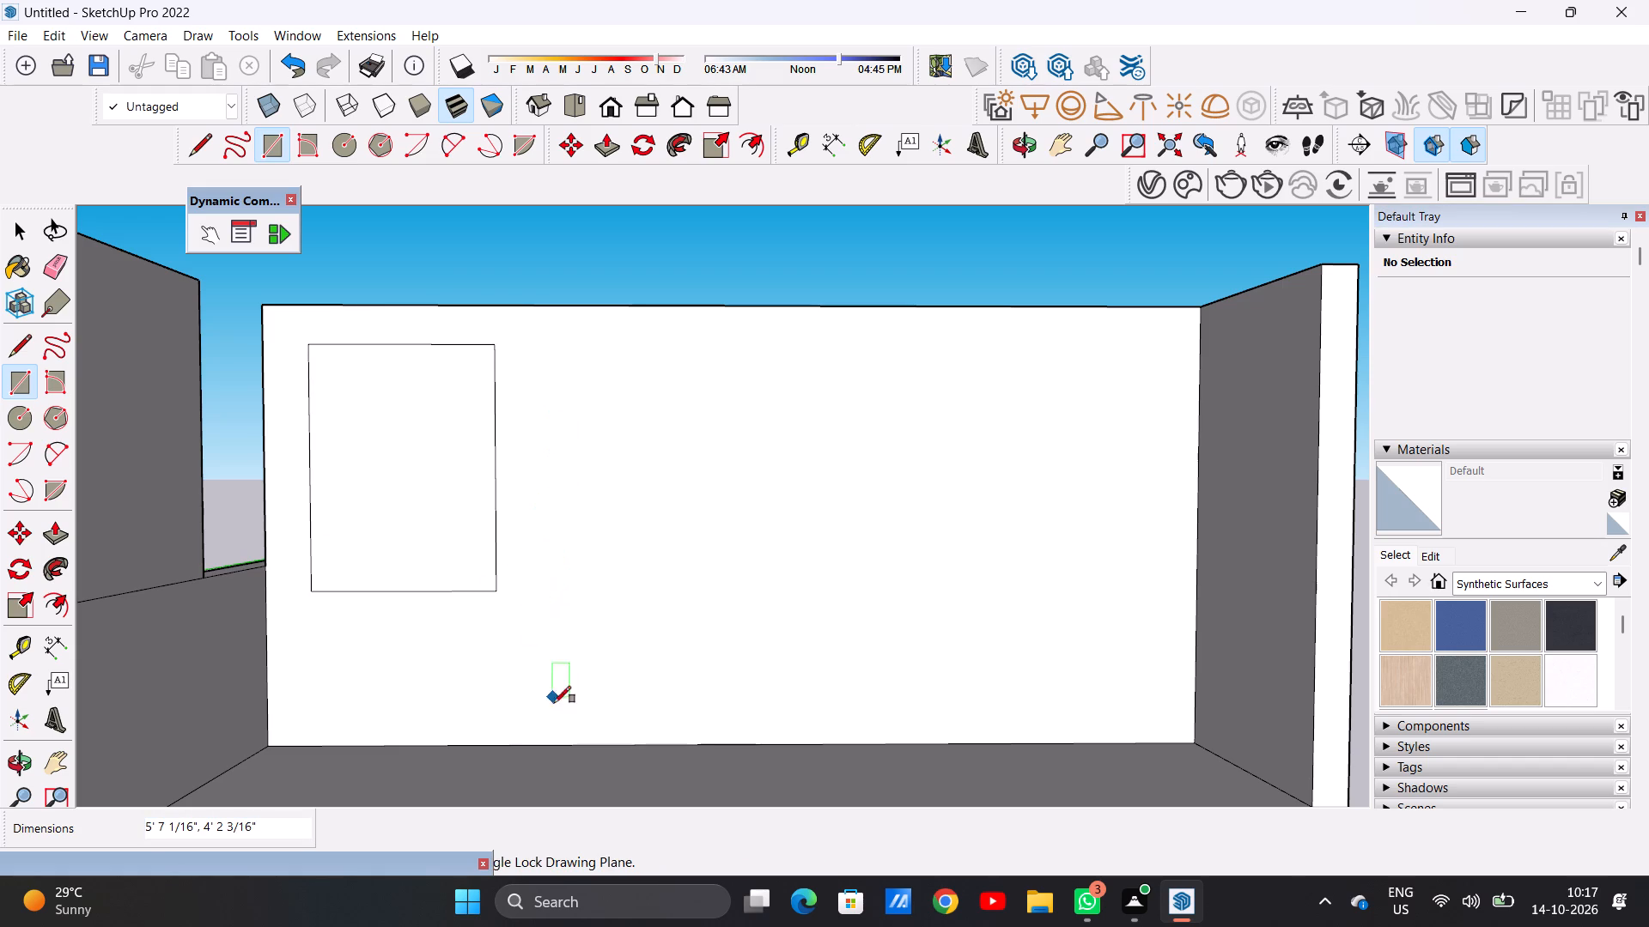
# Draw a door rectangle about 4' 10 1/8" wide by 8' 1 1/8" tall beside the window, rising from the wall's base edge.
pyautogui.click(563, 740)
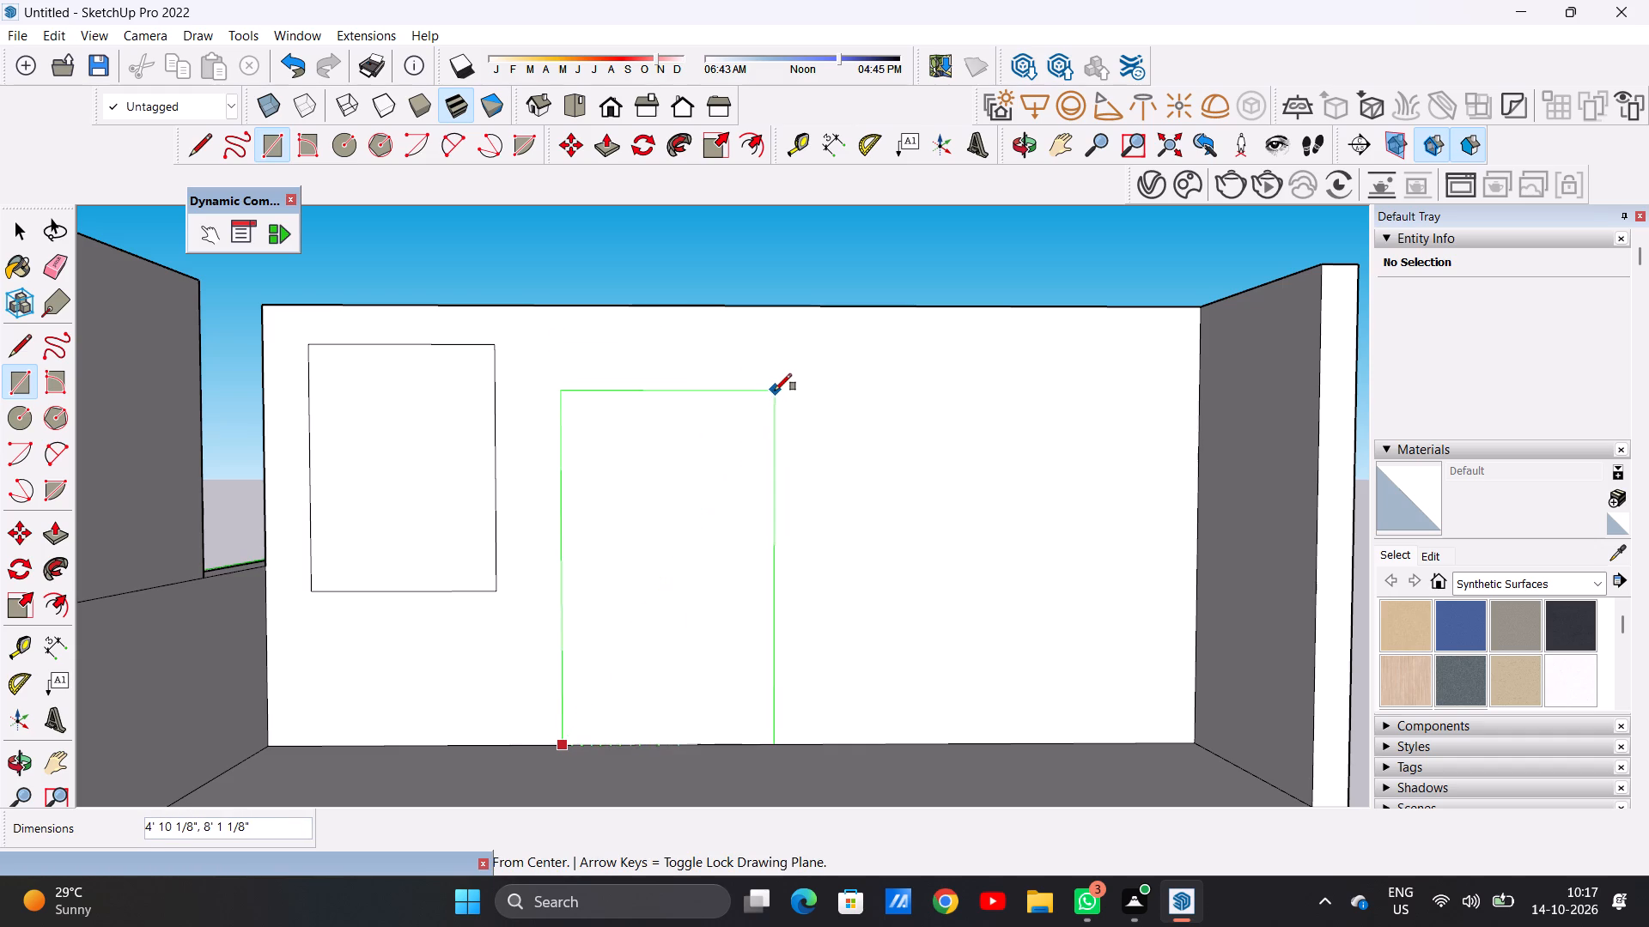
pyautogui.click(775, 391)
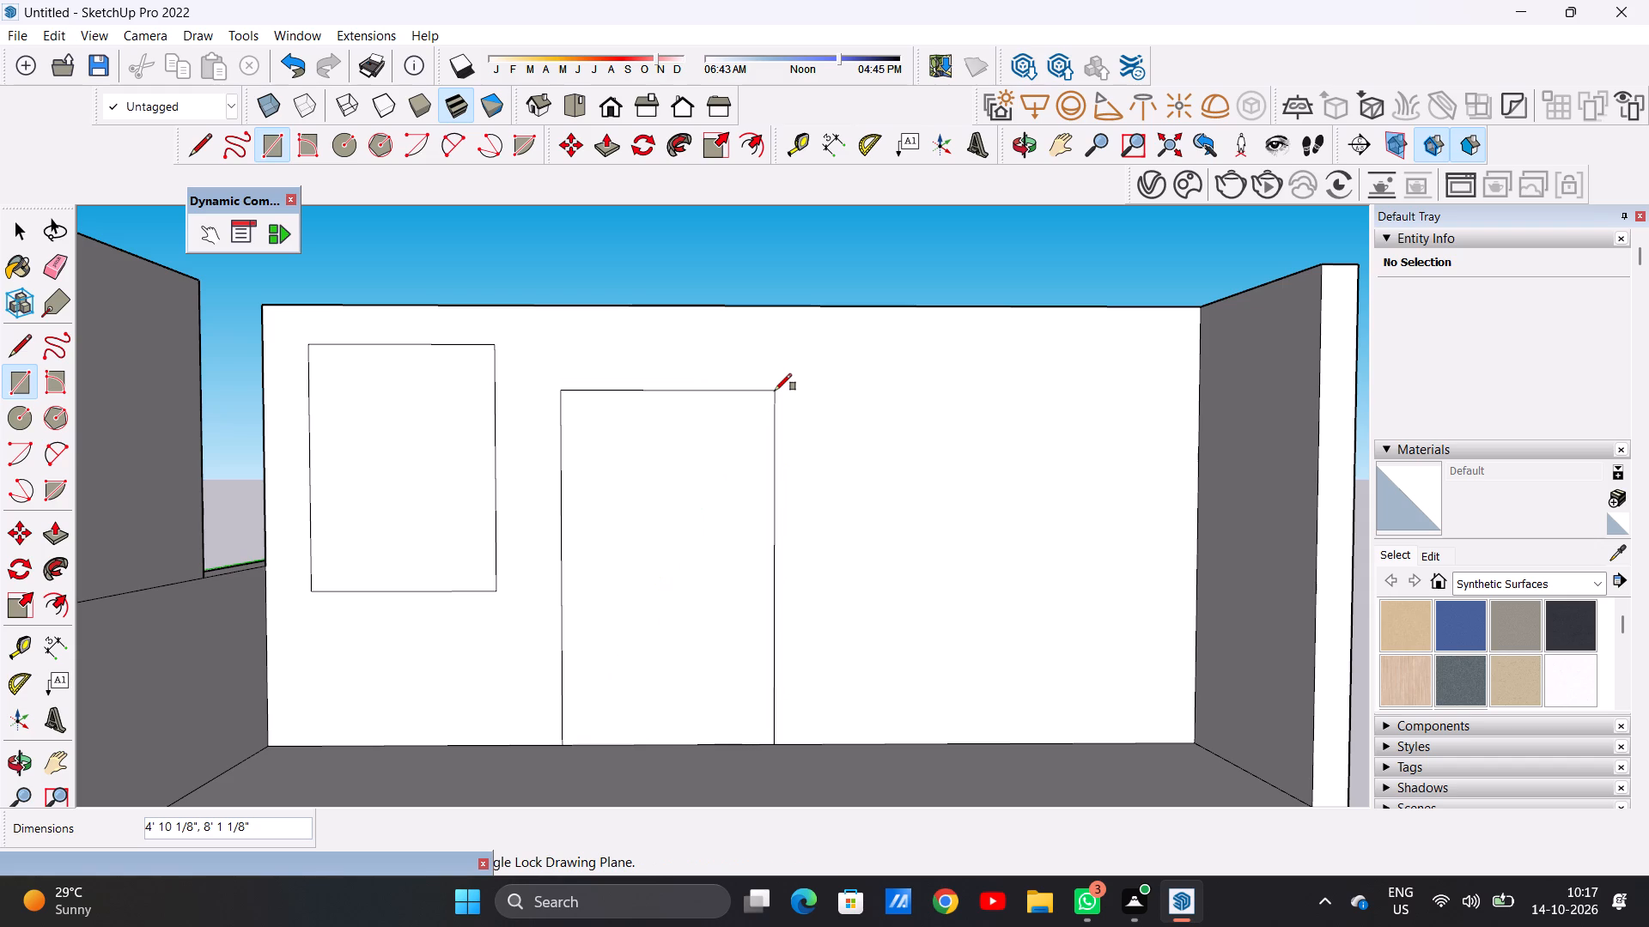
pyautogui.press('space')
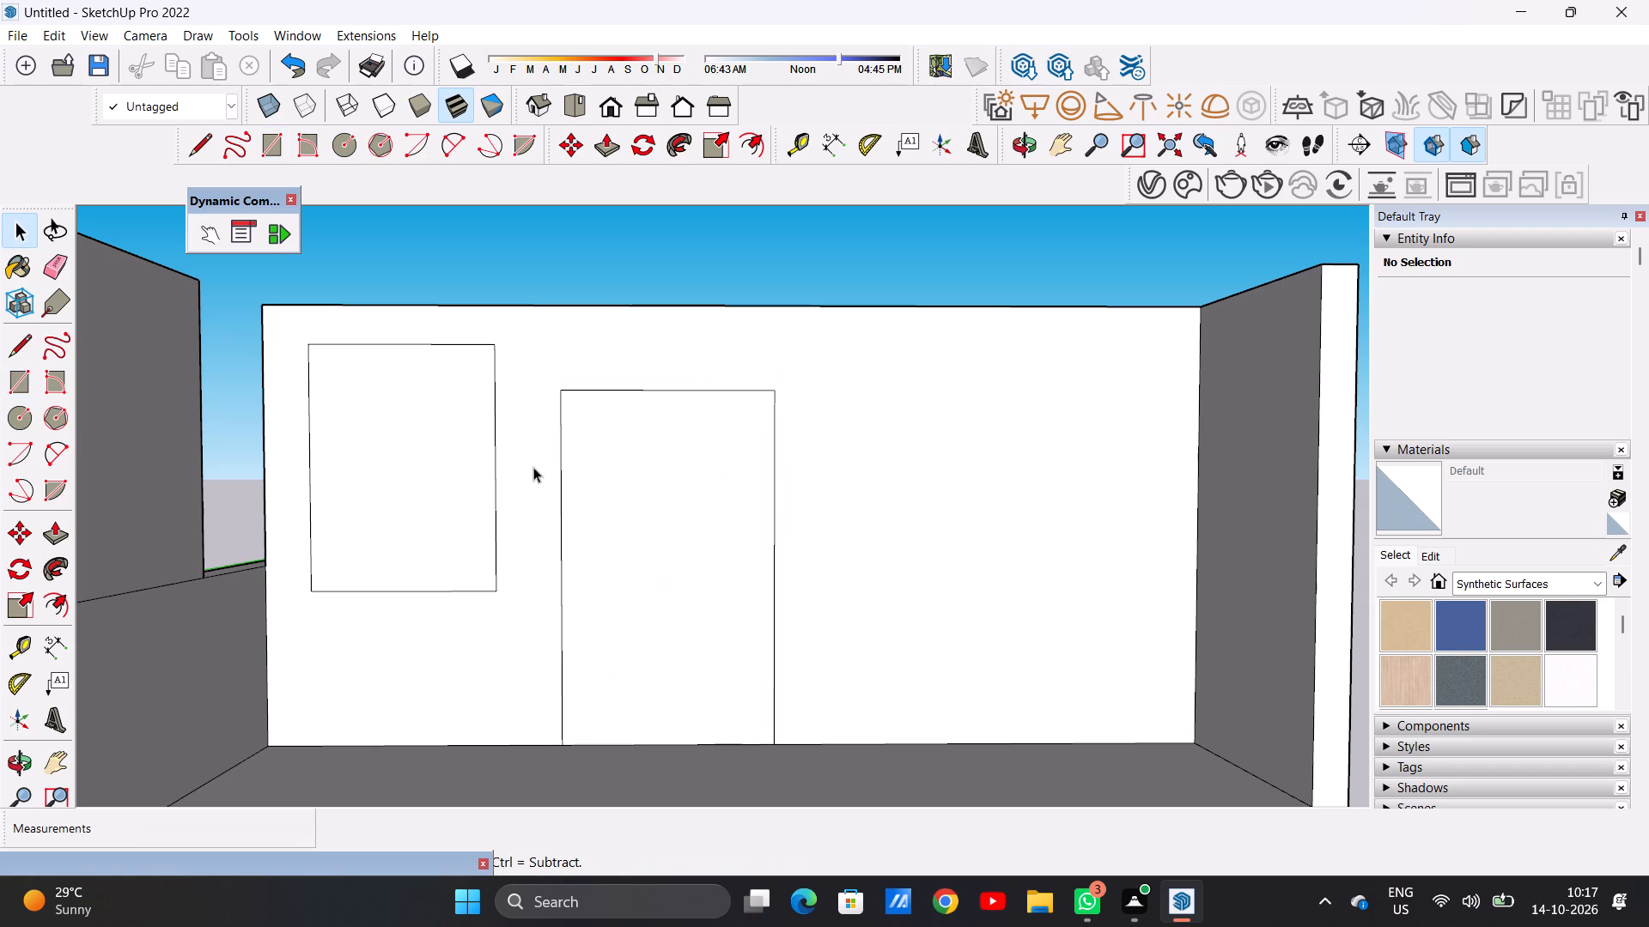
# Move the window rectangle straight down the wall until its top edge is nearly level with the door's top edge.
pyautogui.scroll(-3, 461, 528)
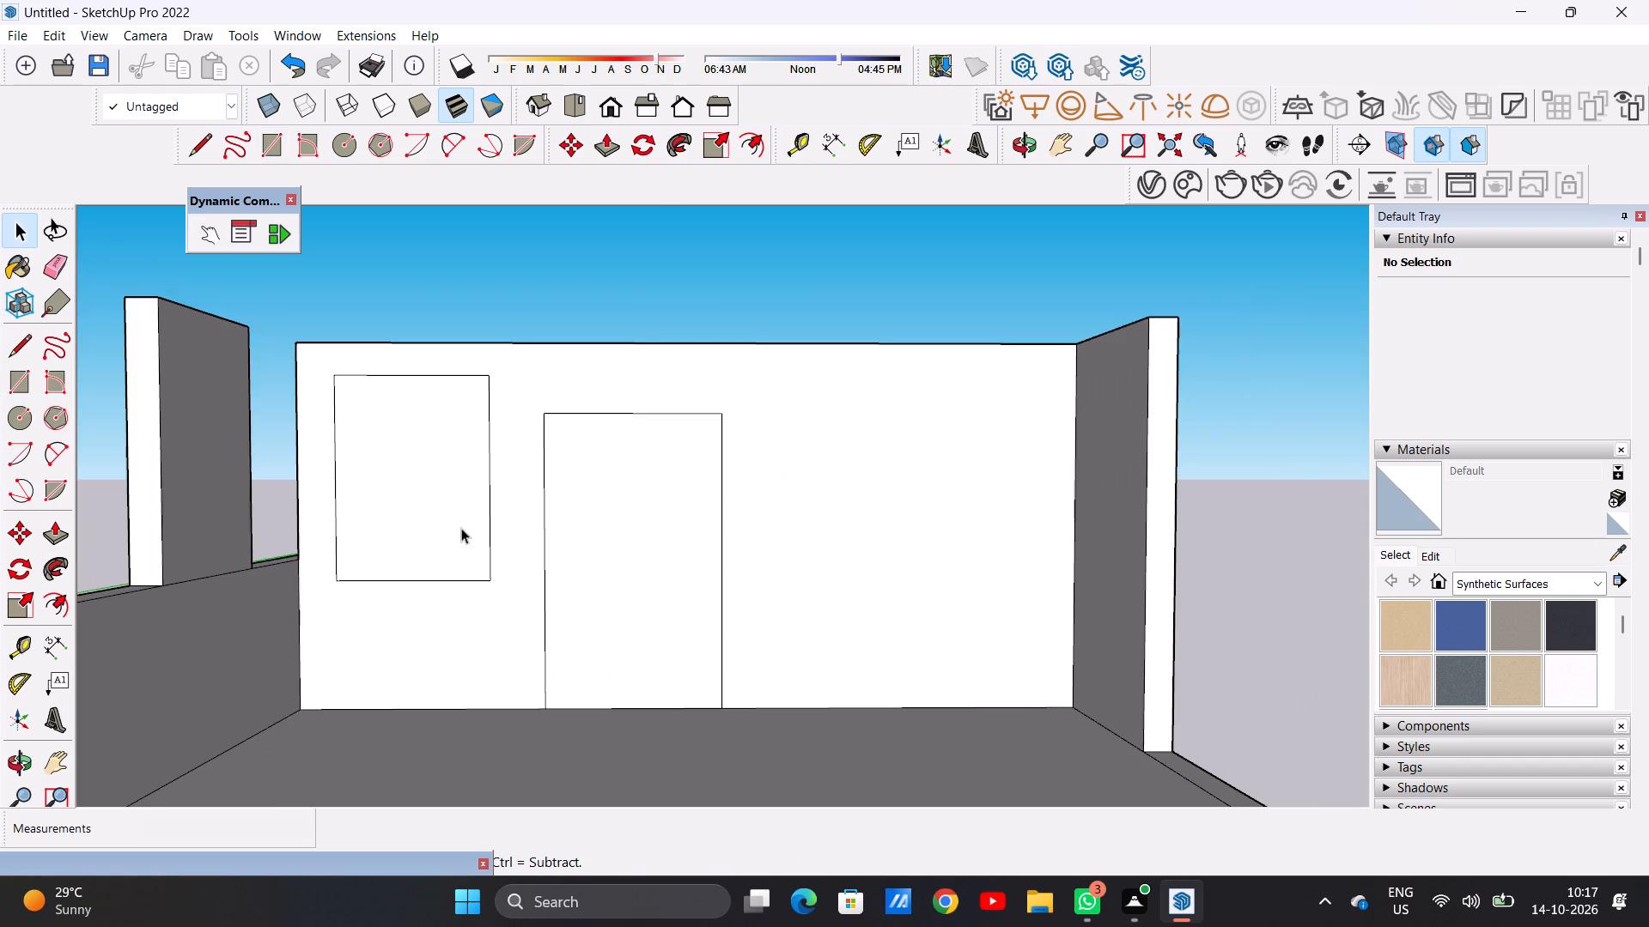
pyautogui.scroll(3, 461, 528)
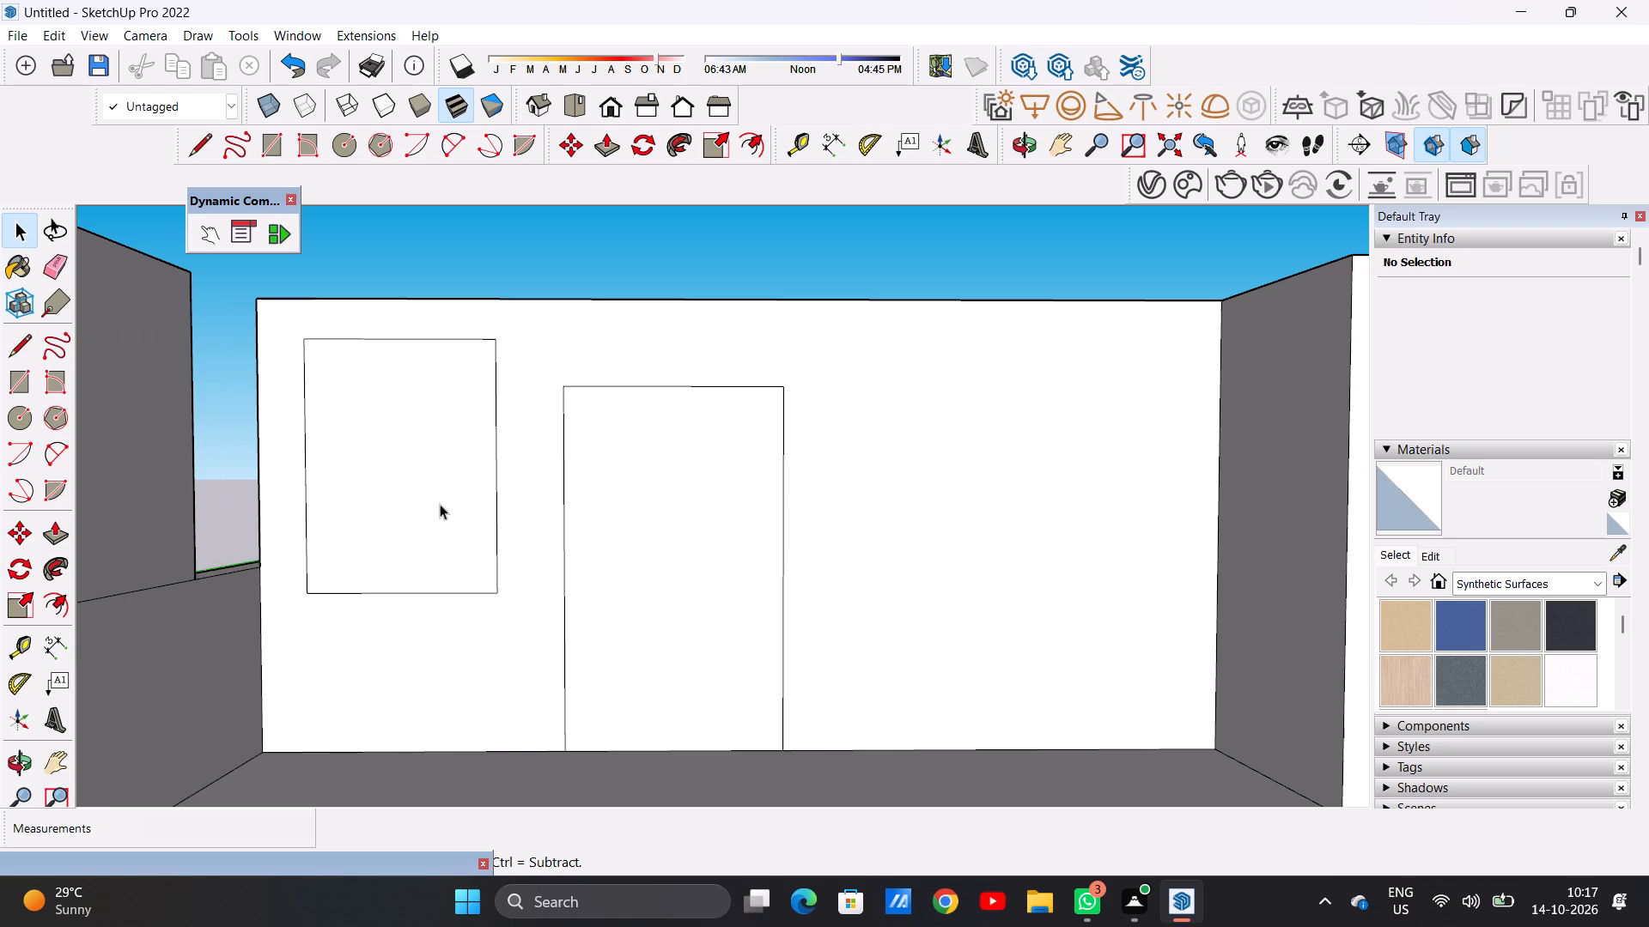
pyautogui.doubleClick(440, 504)
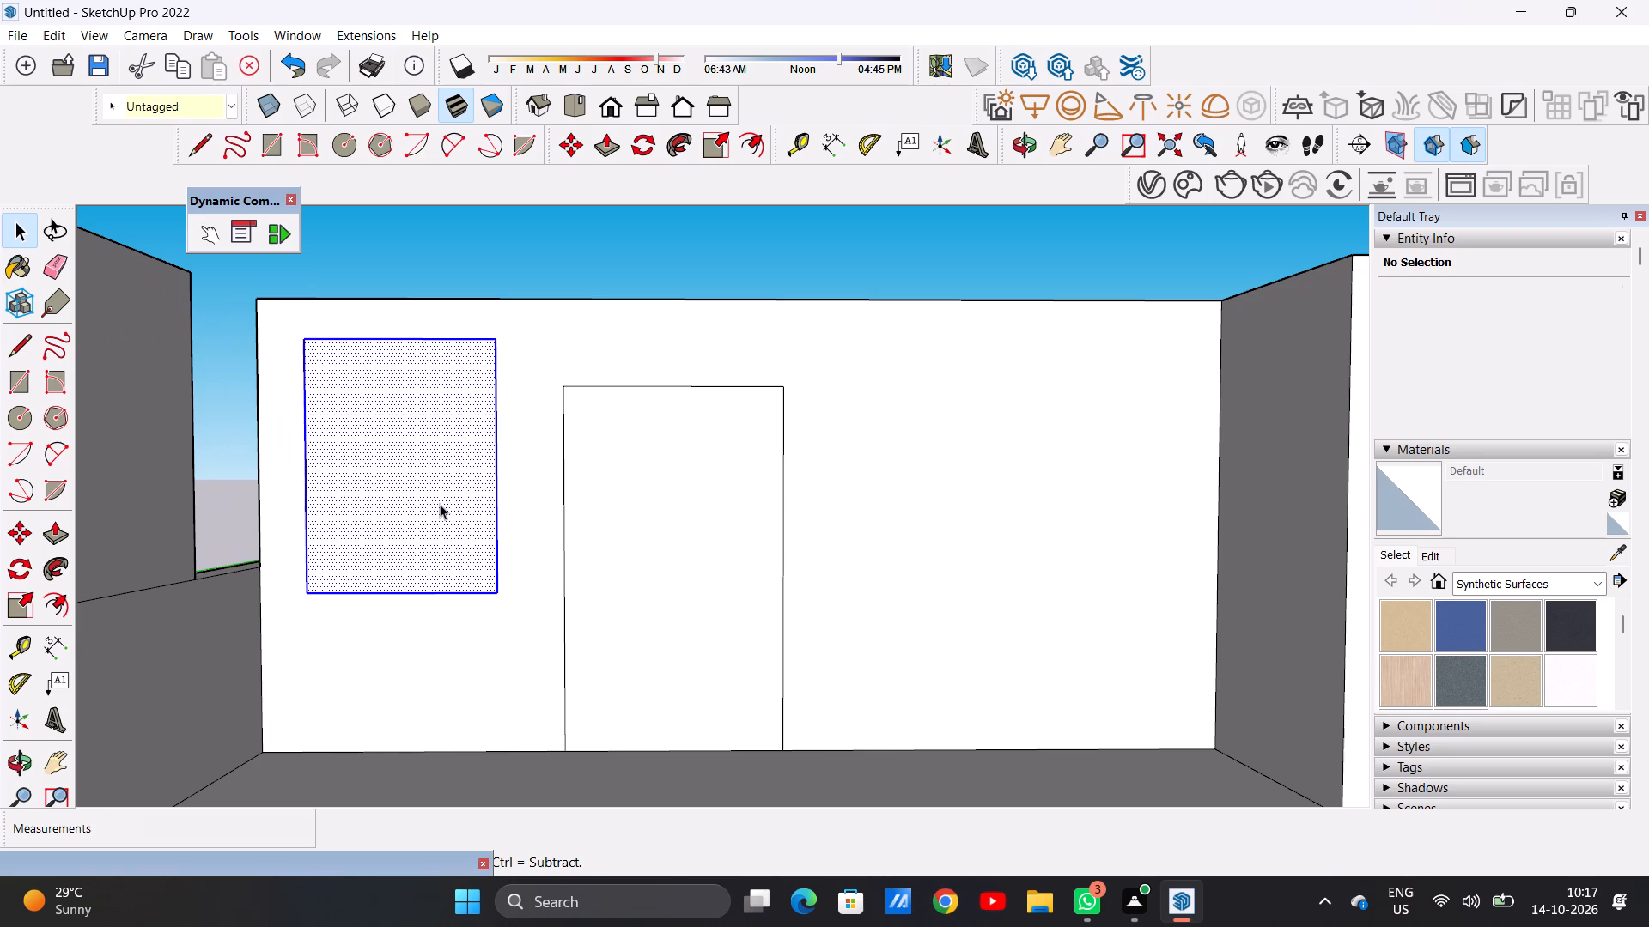
pyautogui.press('m')
pyautogui.click(497, 586)
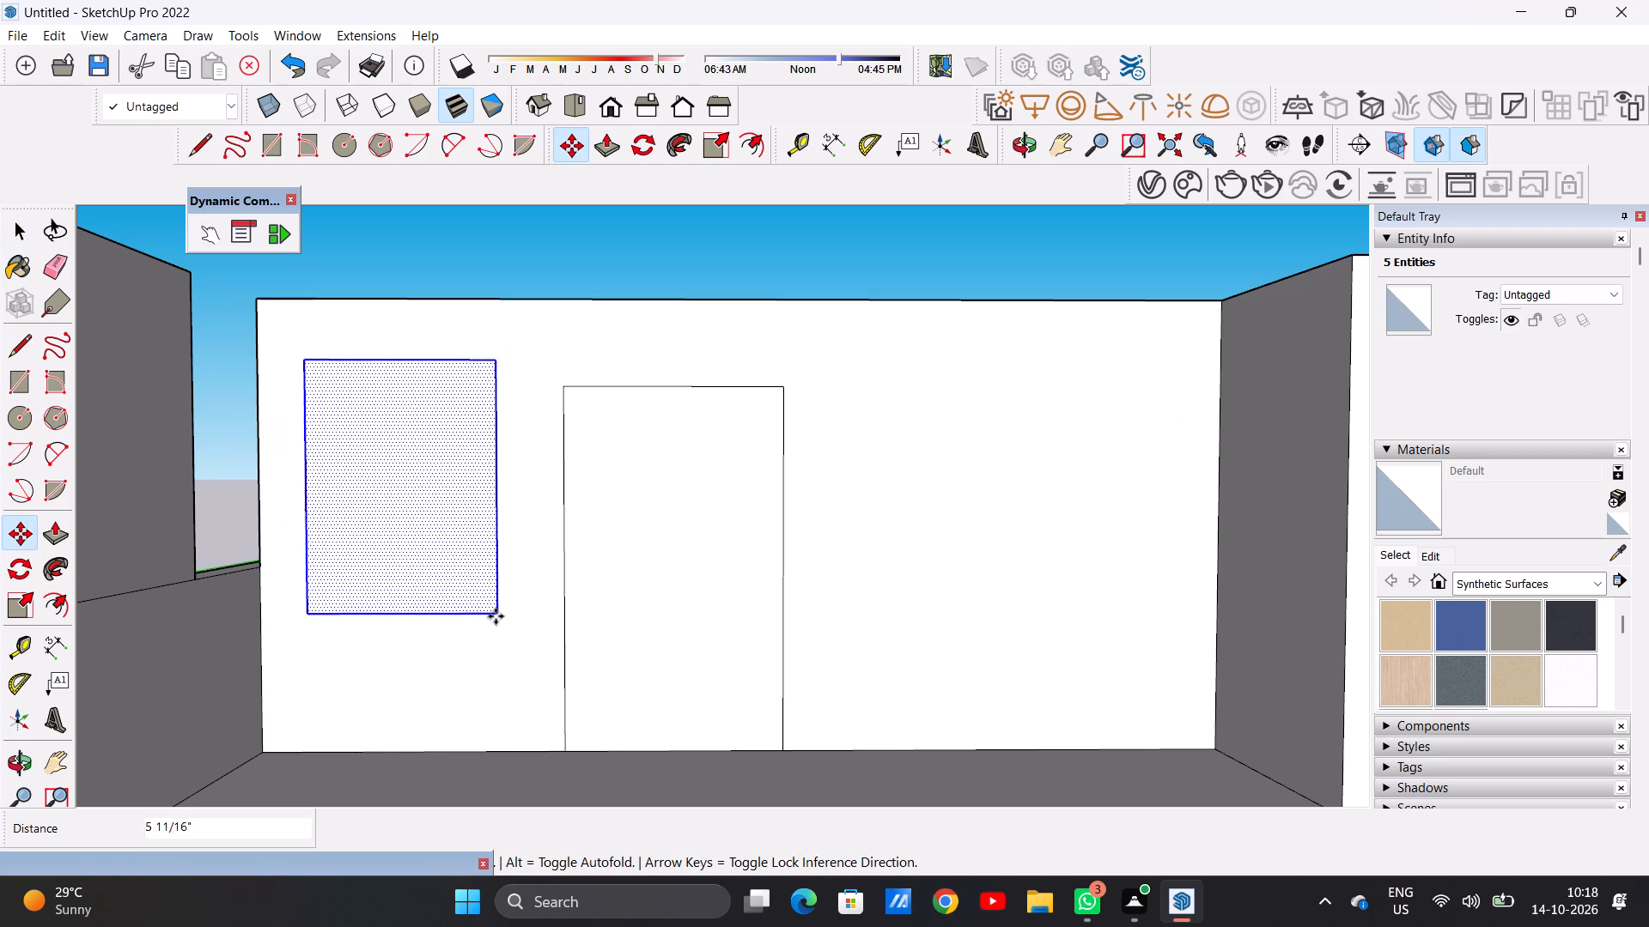
pyautogui.click(496, 632)
pyautogui.press('space')
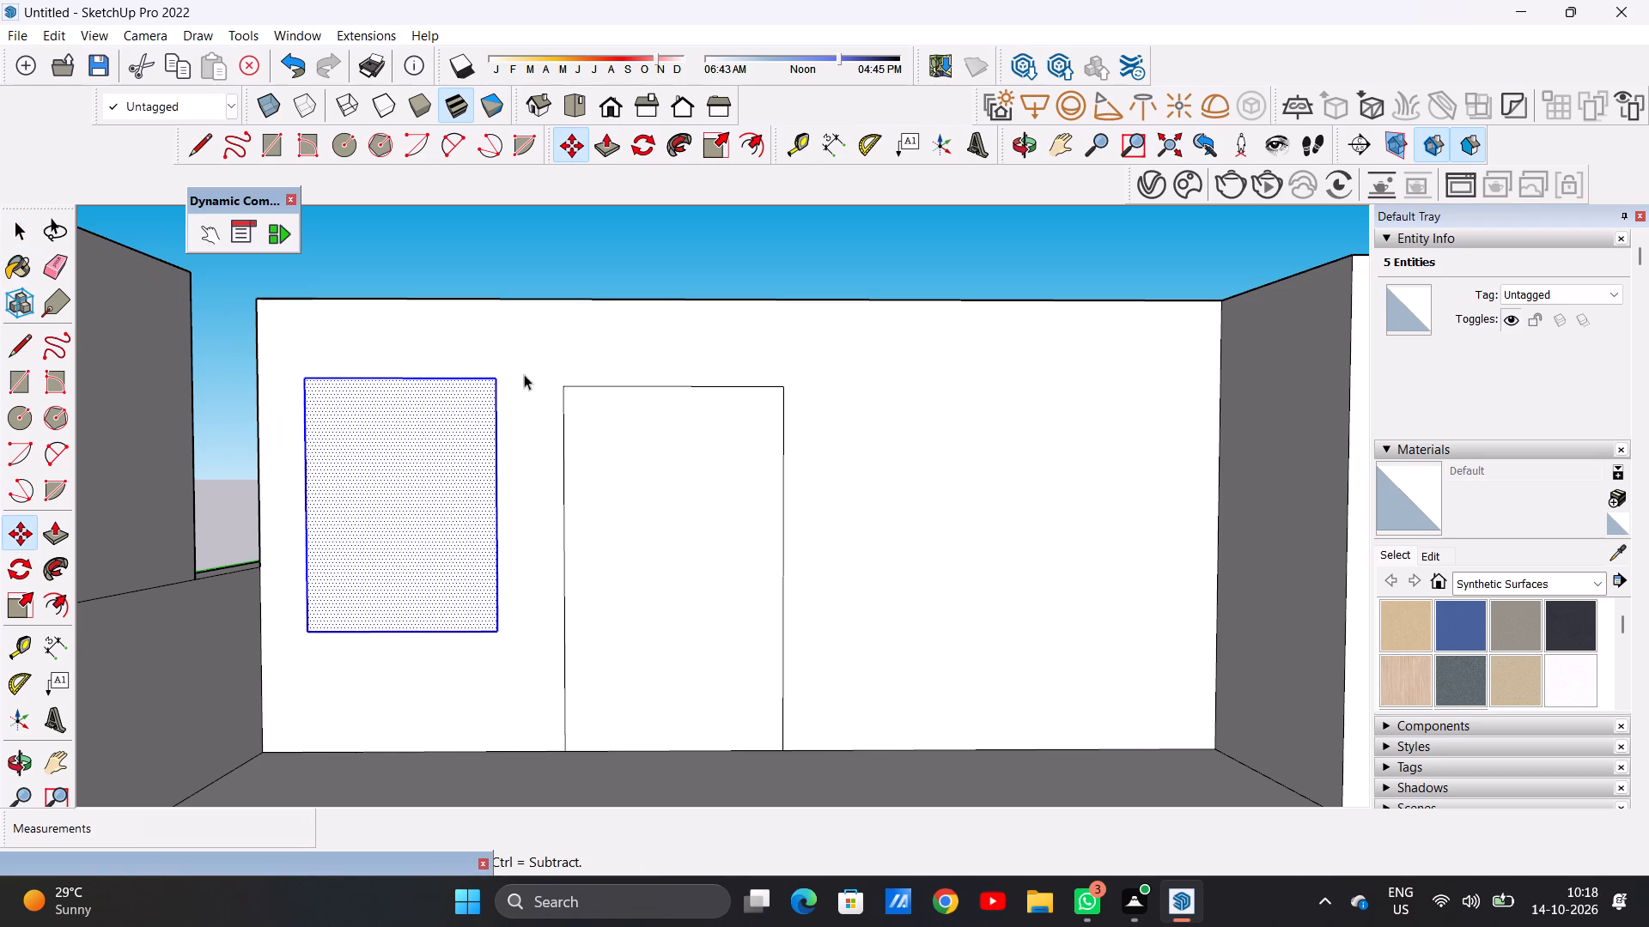
pyautogui.click(545, 264)
# Offset the door outline inward about 4 15/16" to form a door frame.
pyautogui.scroll(-4, 301, 536)
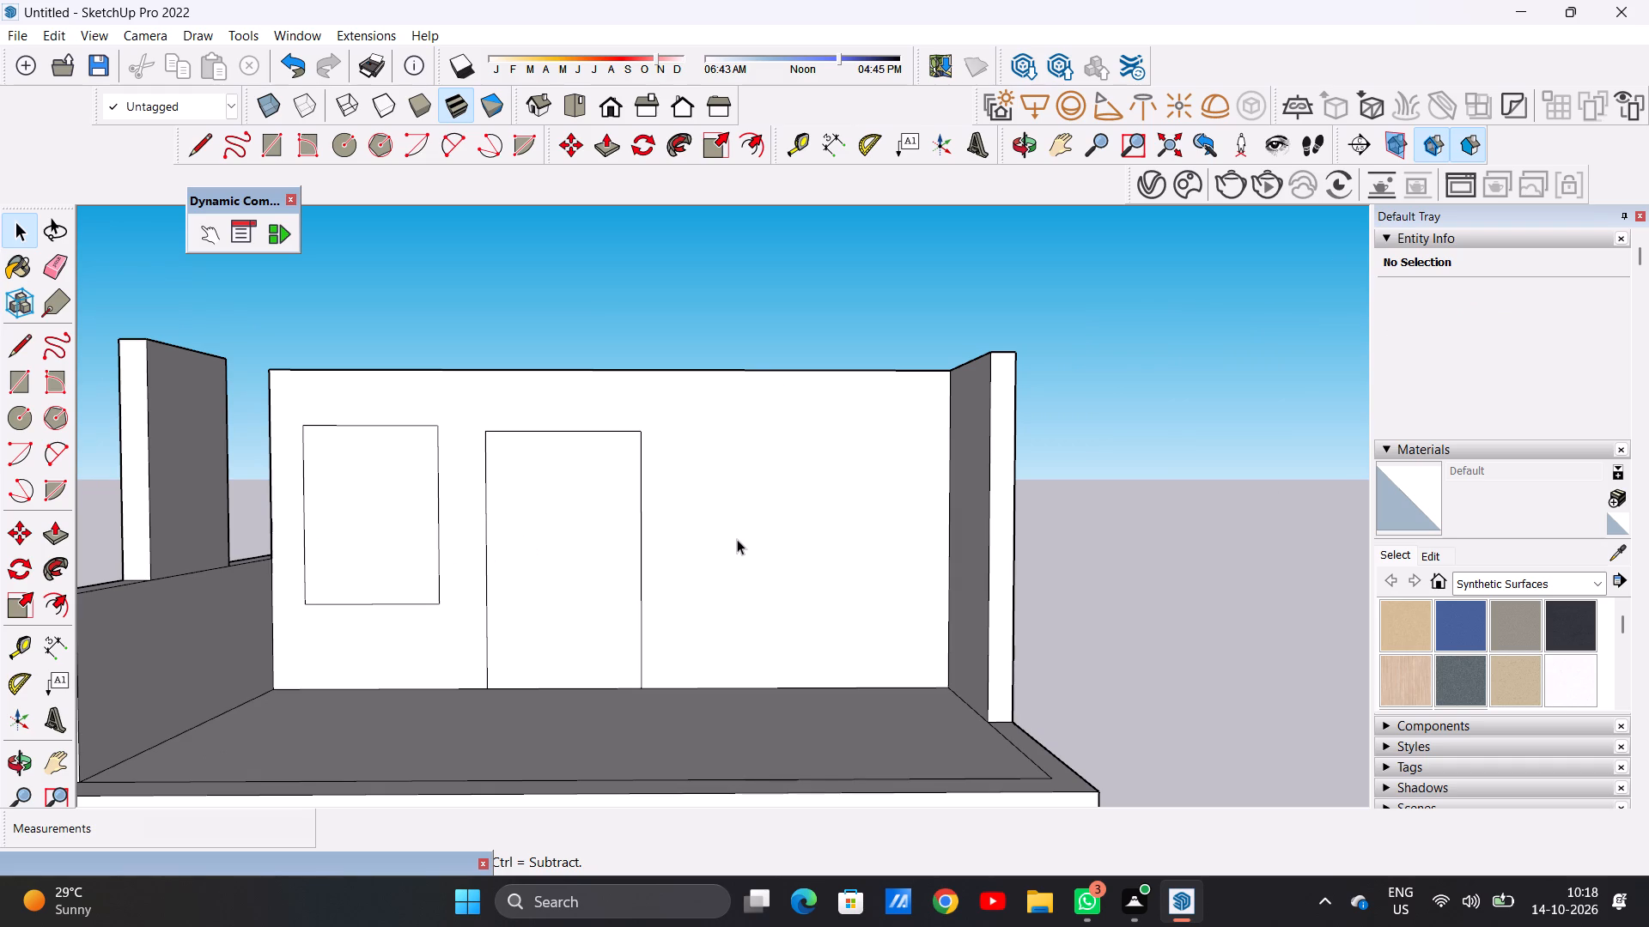
pyautogui.scroll(-3, 659, 570)
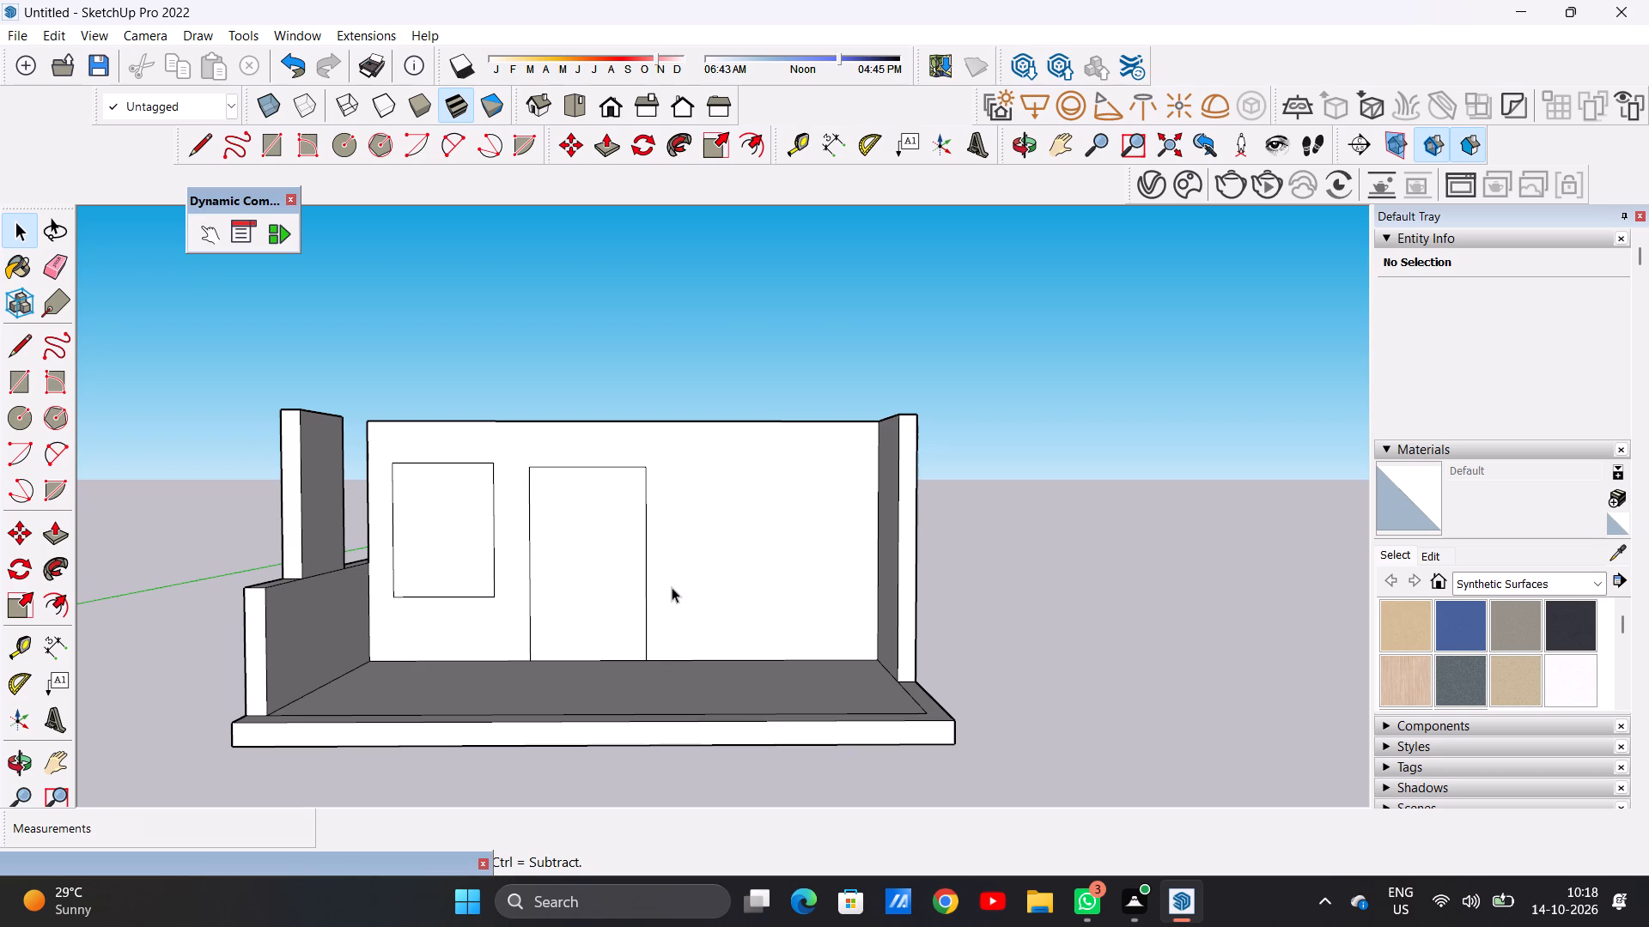
pyautogui.scroll(2, 595, 528)
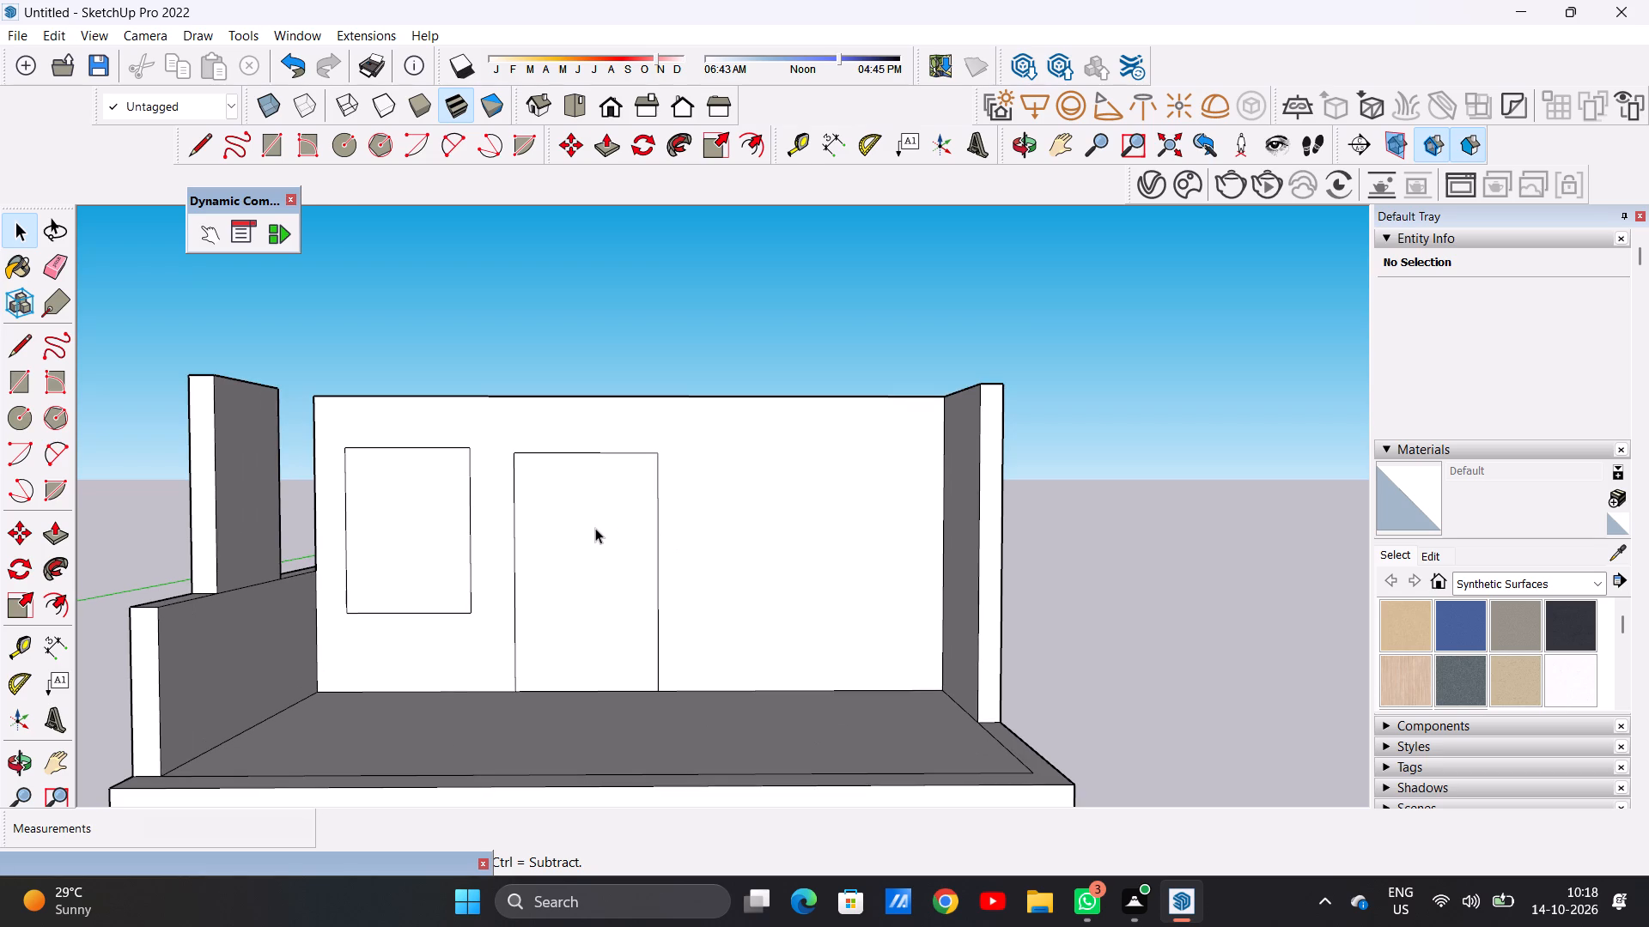
pyautogui.write('OF')
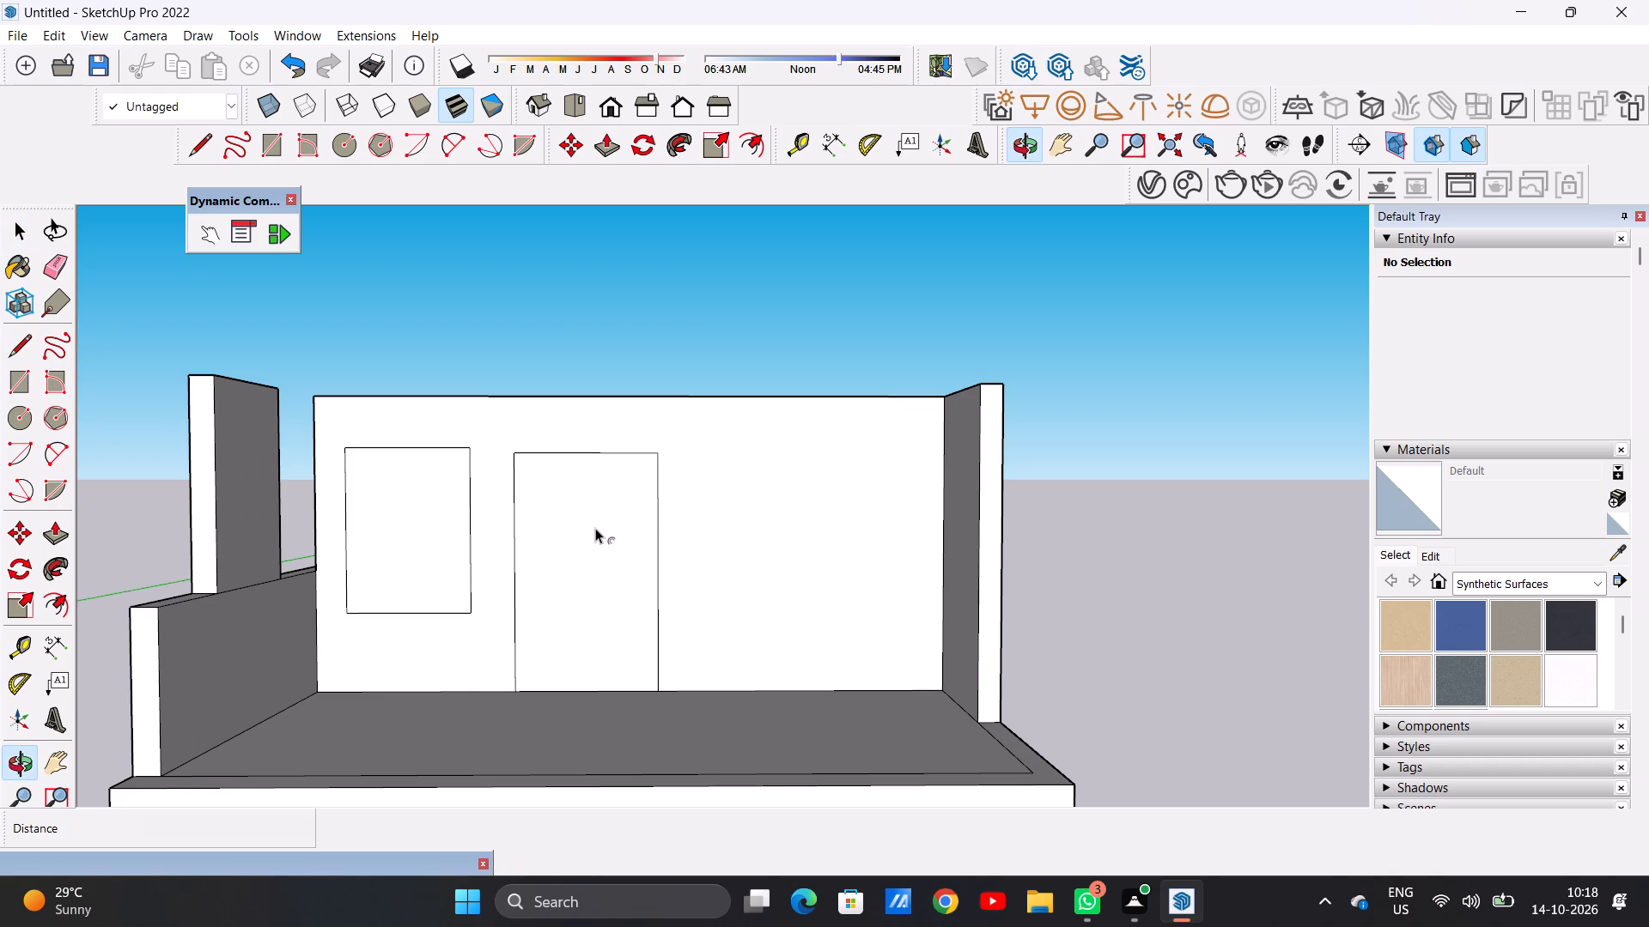
pyautogui.click(545, 464)
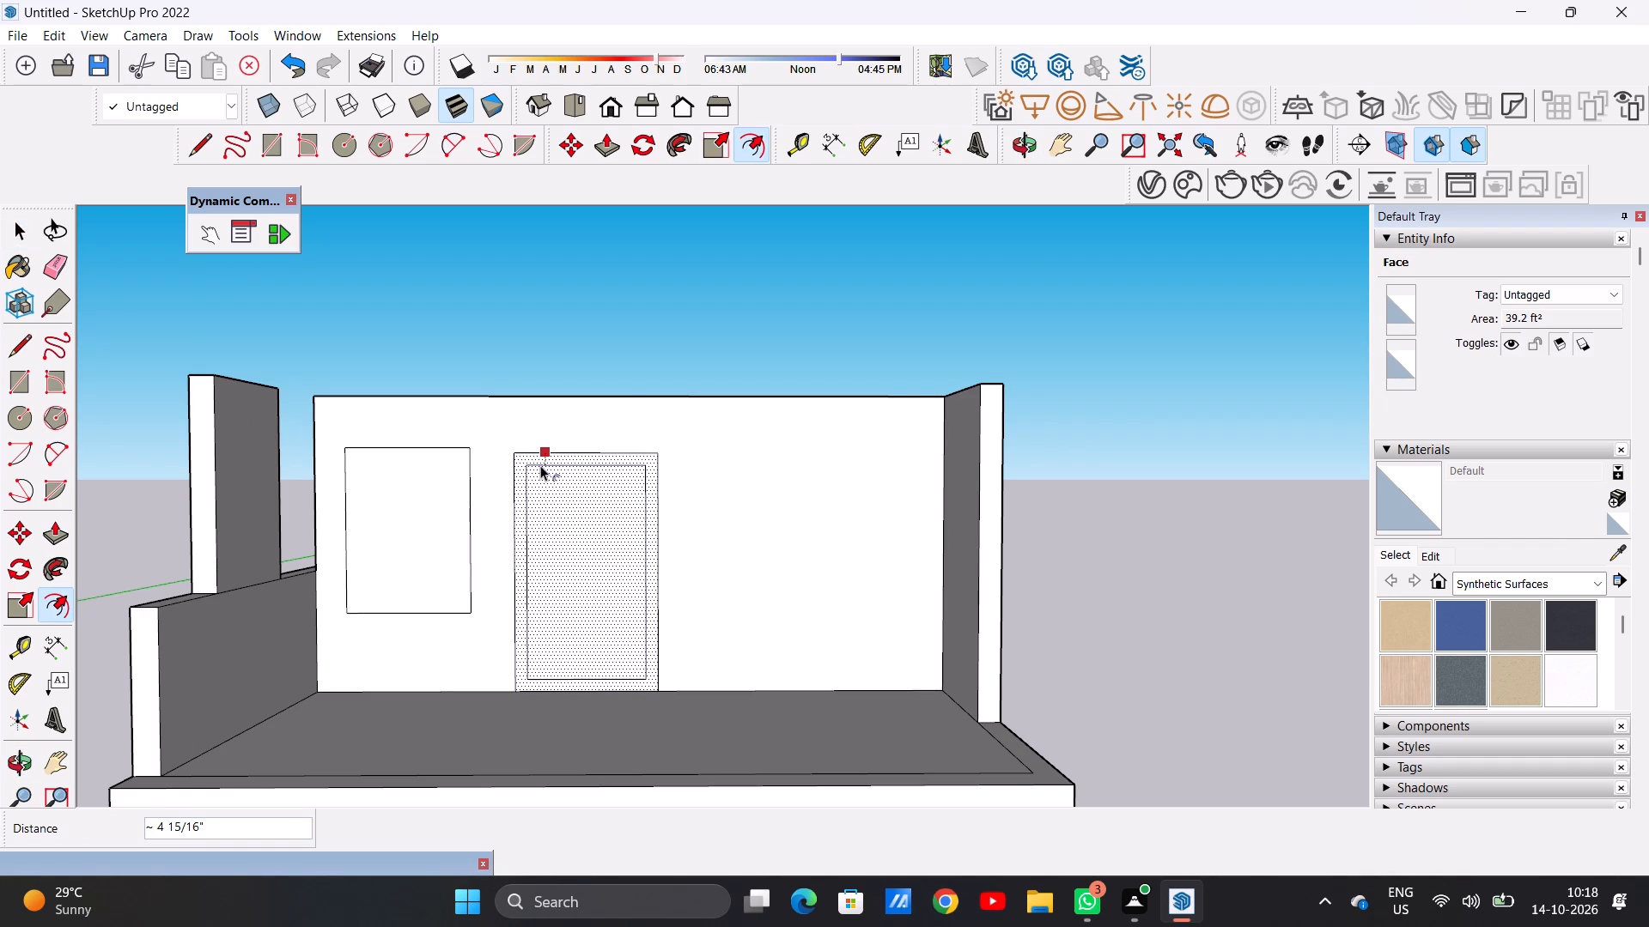
pyautogui.click(540, 465)
pyautogui.press('space')
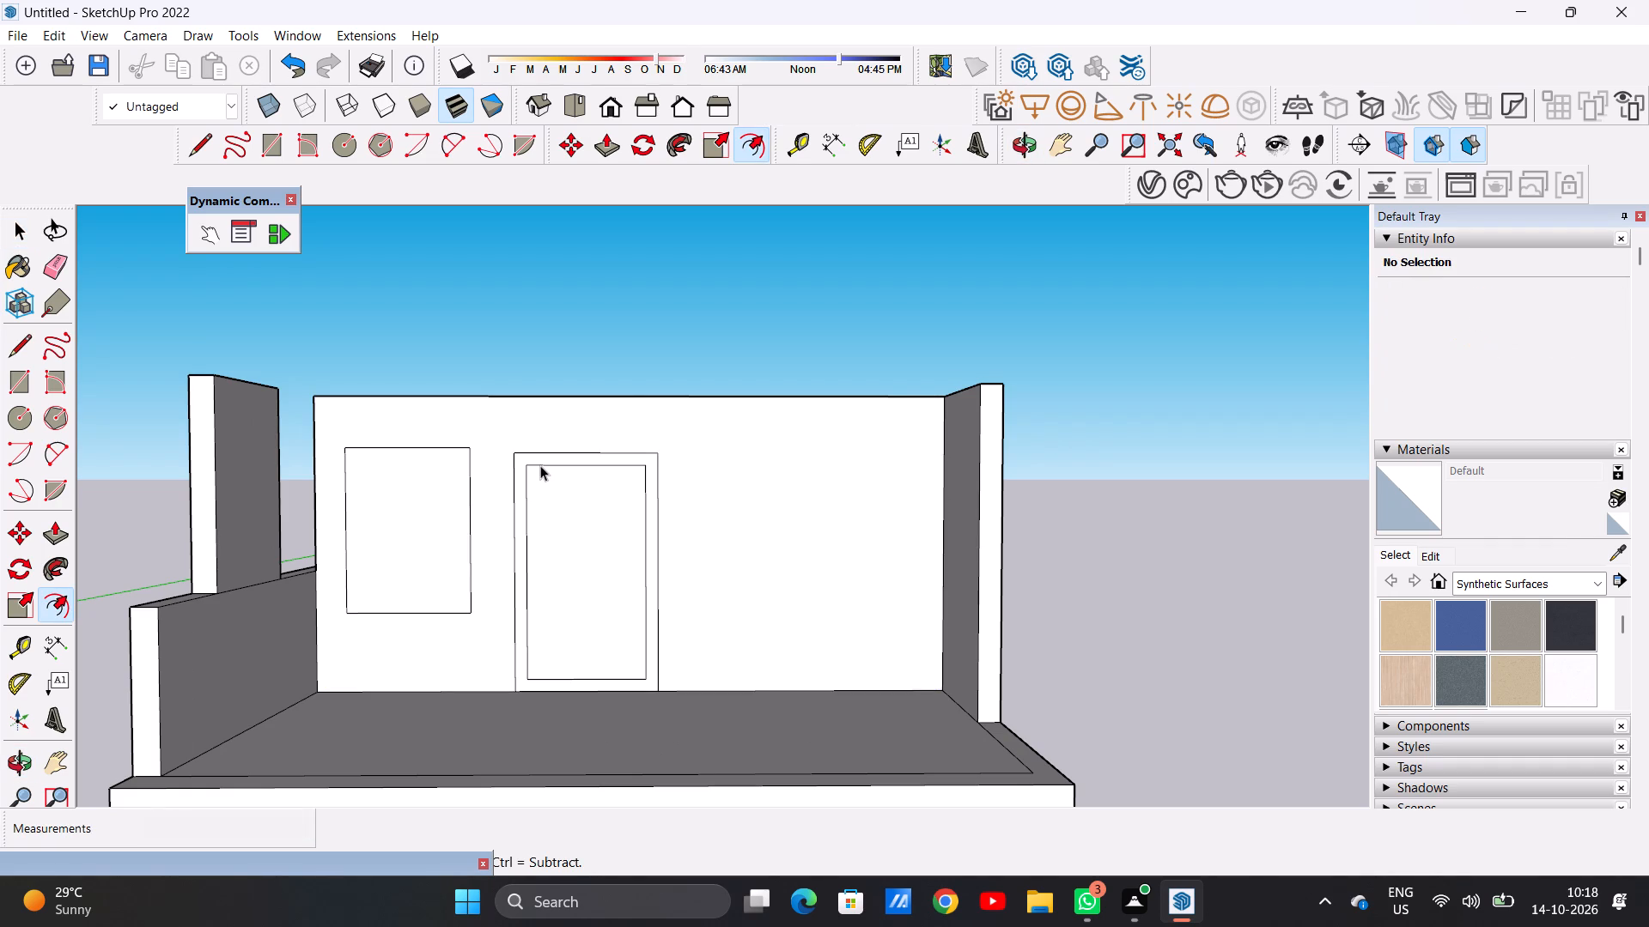
# Draw a narrow upright handle rectangle about 1' 9 13/16" tall inside the door panel, near its window-side edge.
pyautogui.press('r')
pyautogui.scroll(4, 551, 612)
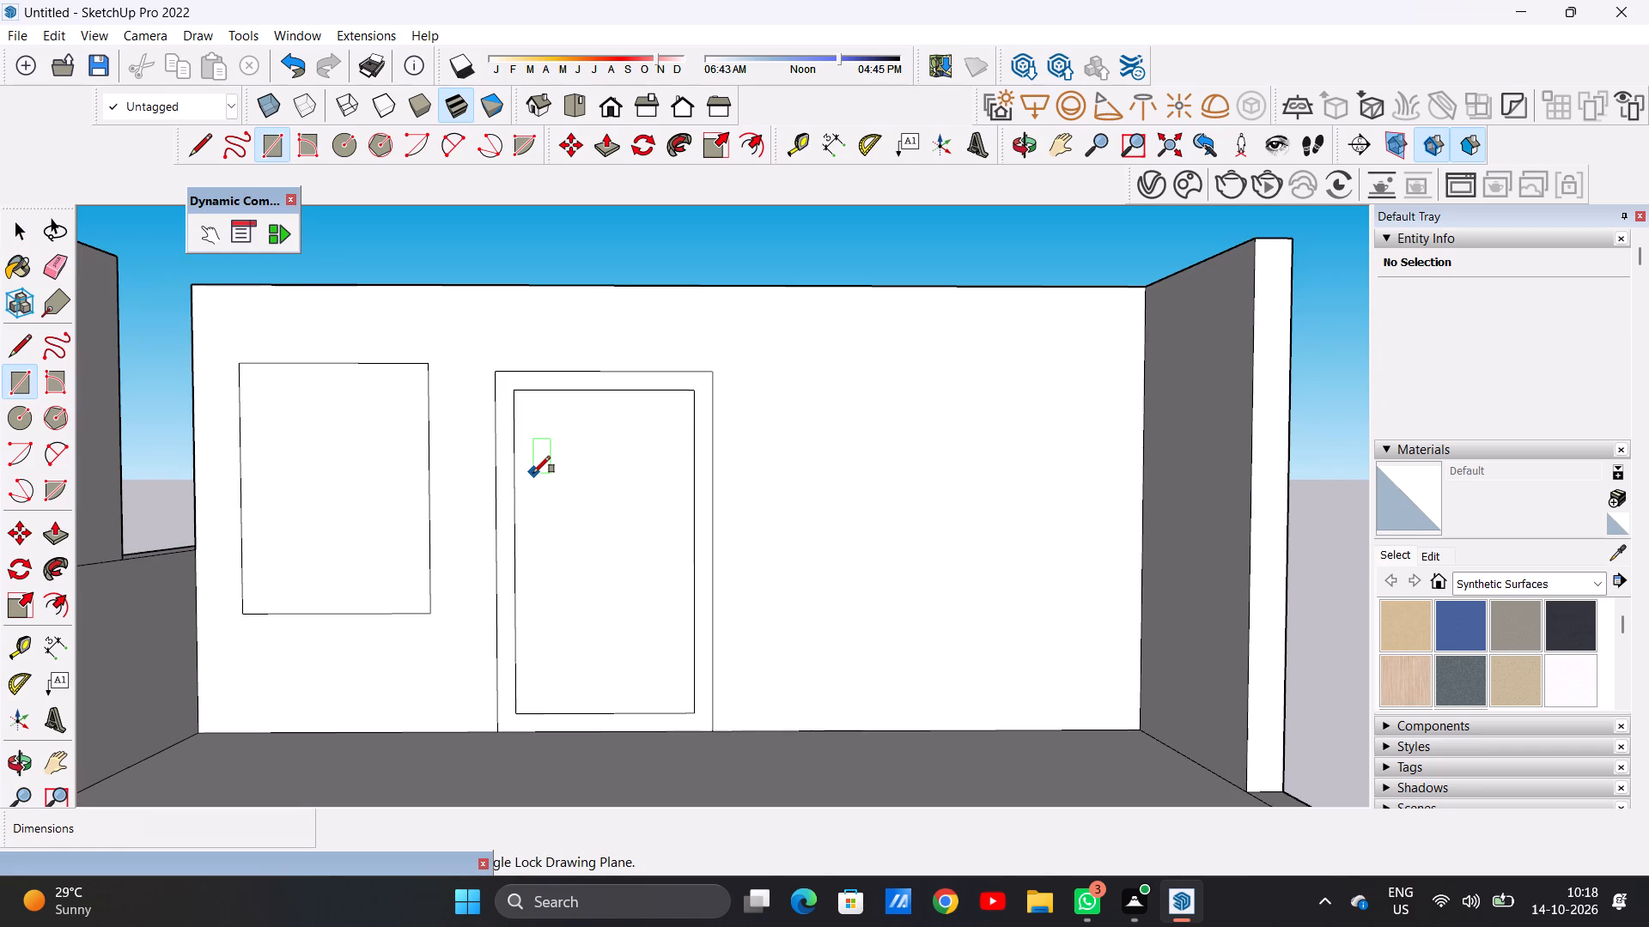
pyautogui.click(526, 508)
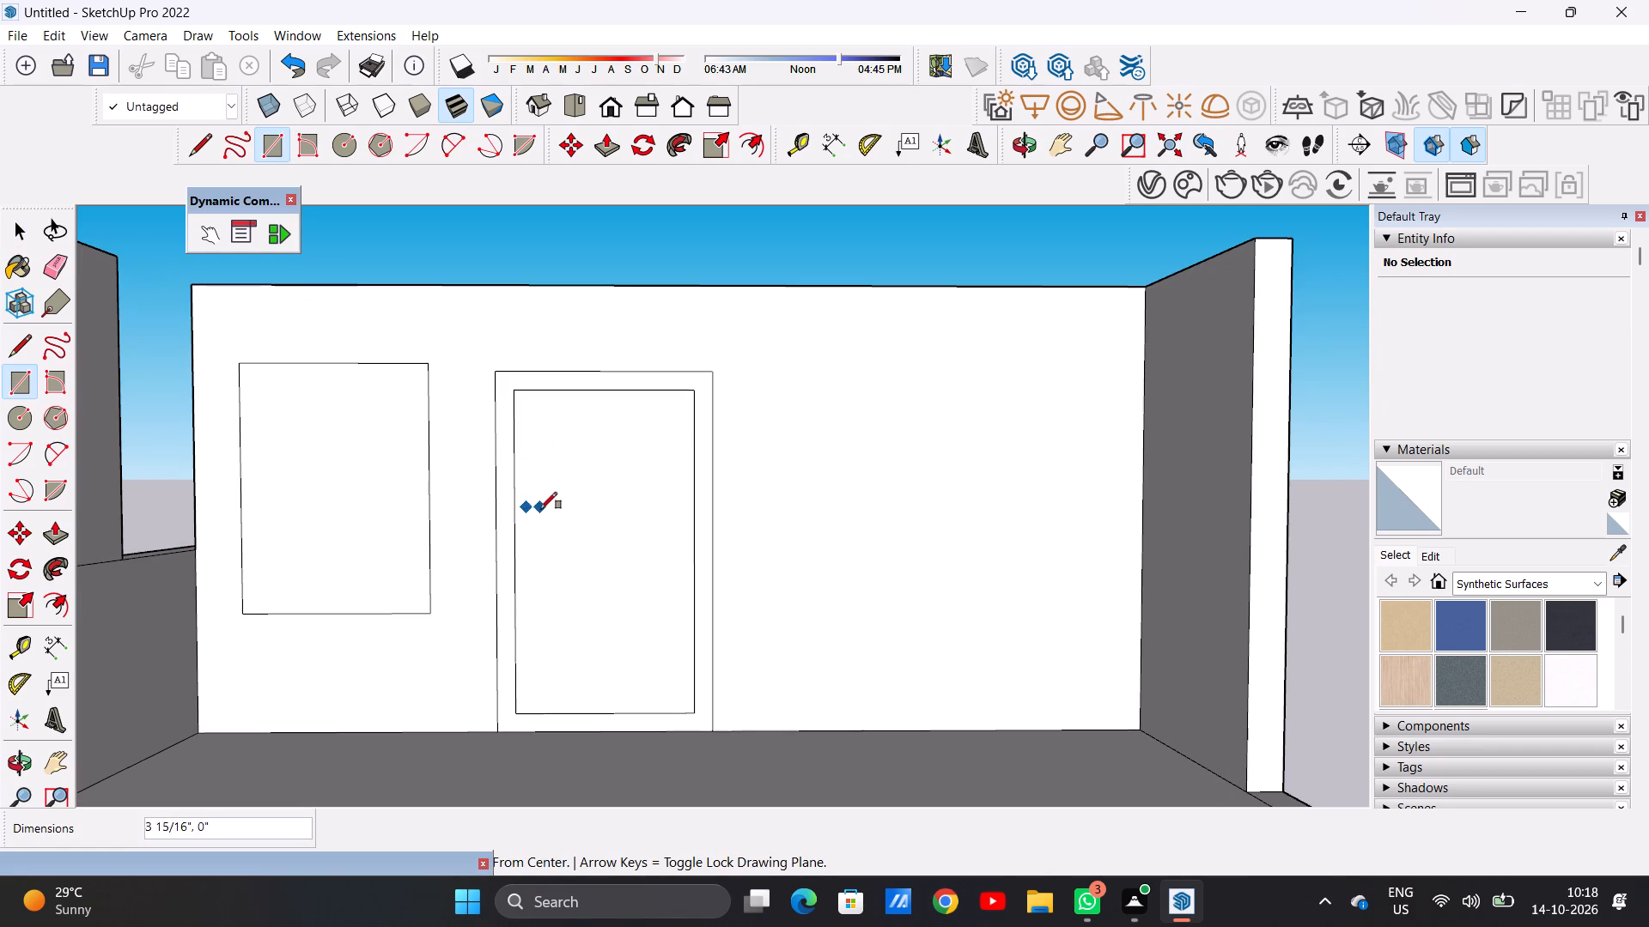
pyautogui.click(539, 589)
pyautogui.press('space')
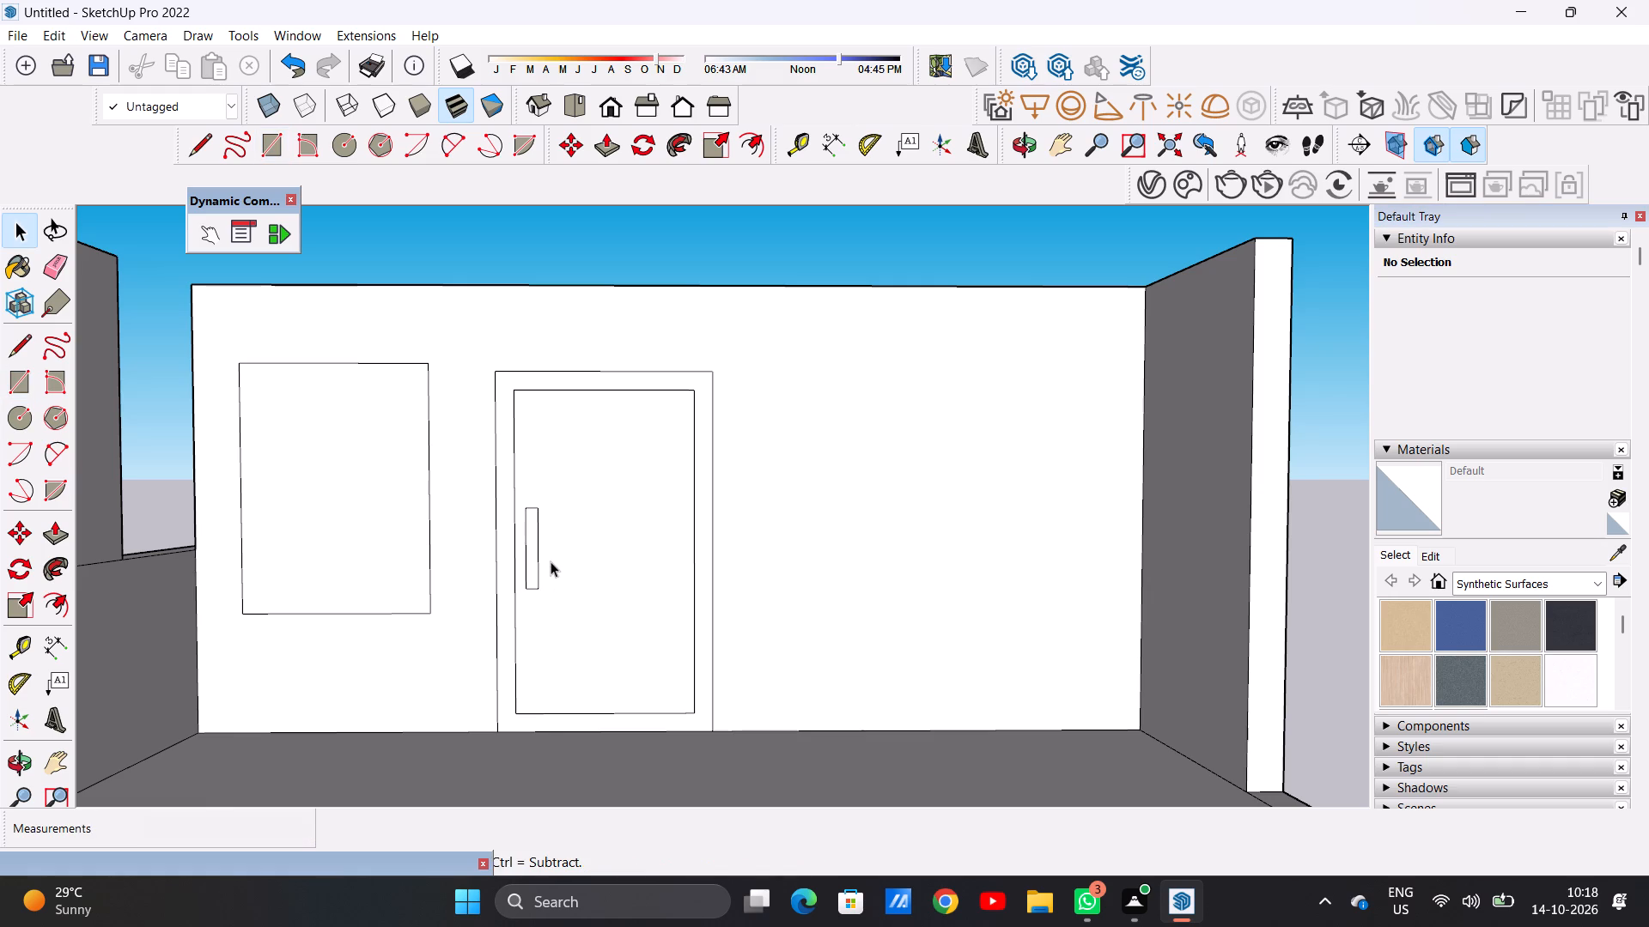
# Offset the window outline inward about 3 1/8" to form a window frame.
pyautogui.scroll(-4, 564, 536)
pyautogui.moveTo(643, 538); pyautogui.dragTo(626, 566, button='middle')
pyautogui.scroll(1, 626, 564)
pyautogui.moveTo(626, 566); pyautogui.dragTo(626, 564, button='middle')
pyautogui.scroll(7, 539, 542)
pyautogui.scroll(-4, 542, 542)
pyautogui.scroll(6, 560, 526)
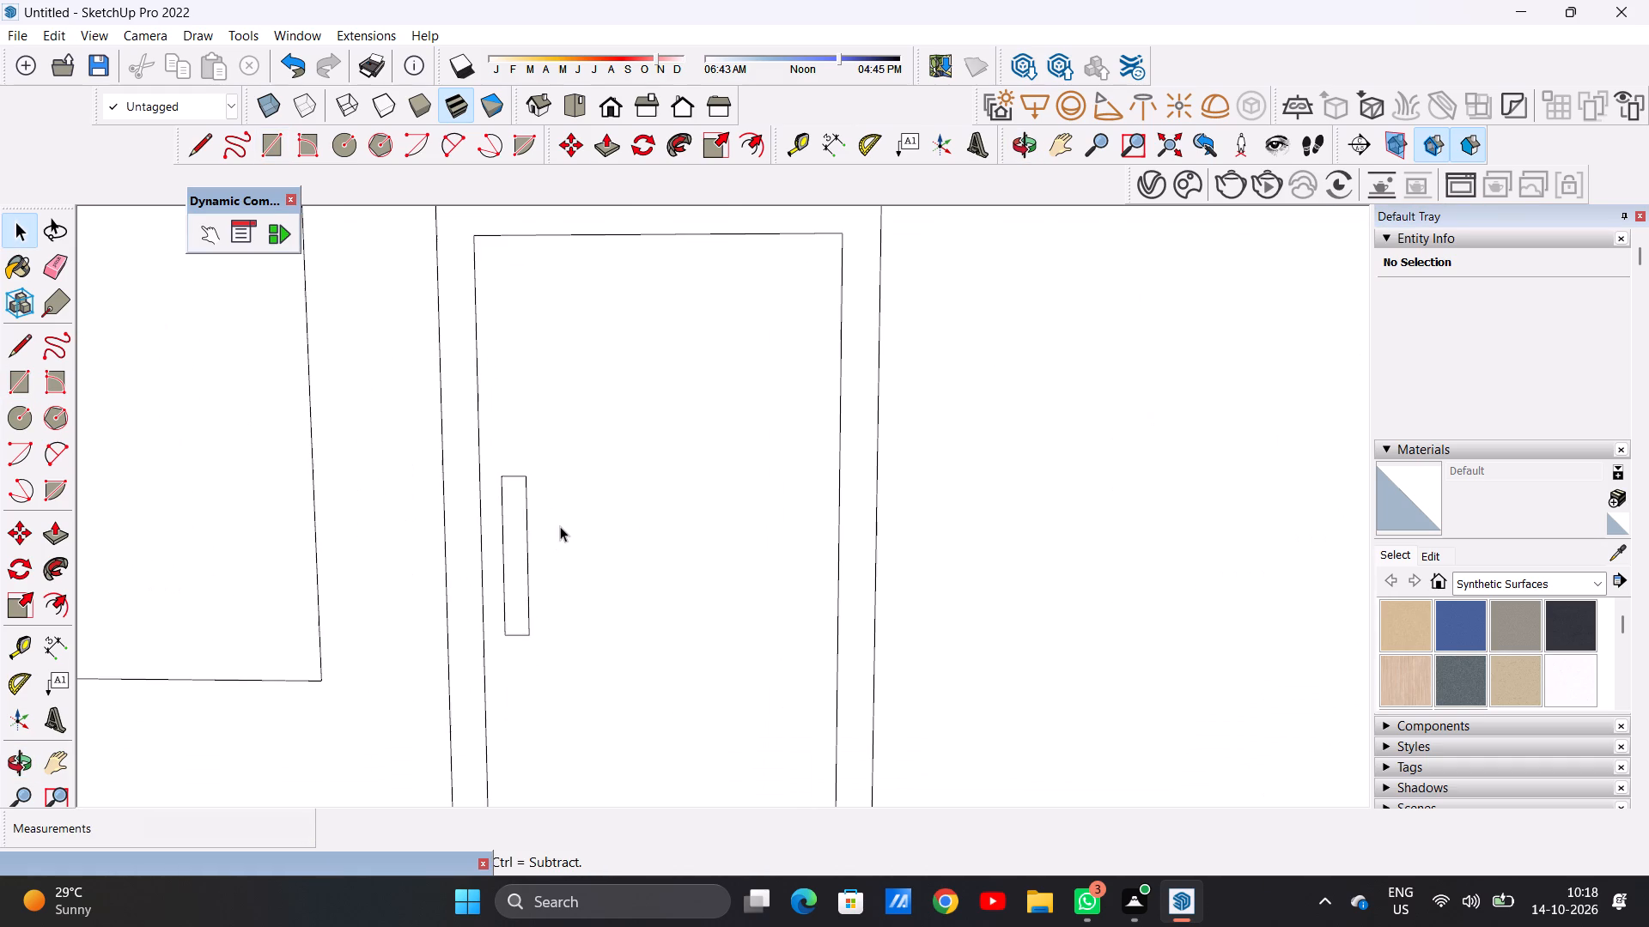
pyautogui.scroll(-5, 560, 526)
pyautogui.moveTo(568, 556); pyautogui.dragTo(565, 527, button='middle')
pyautogui.scroll(1, 557, 527)
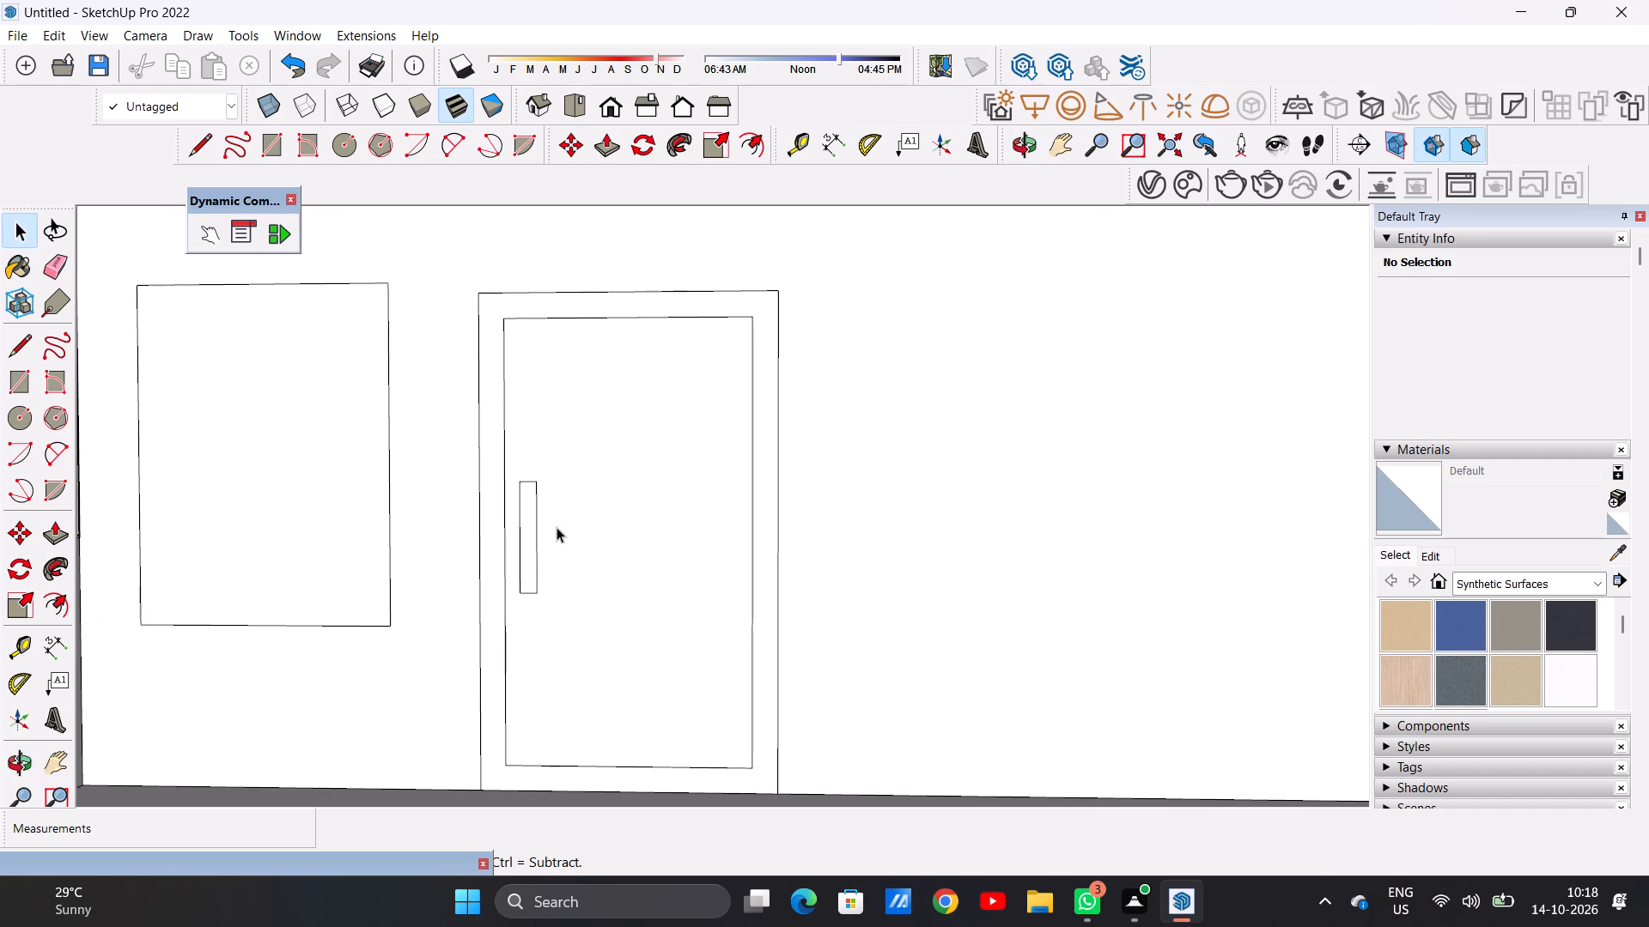
pyautogui.write('OF')
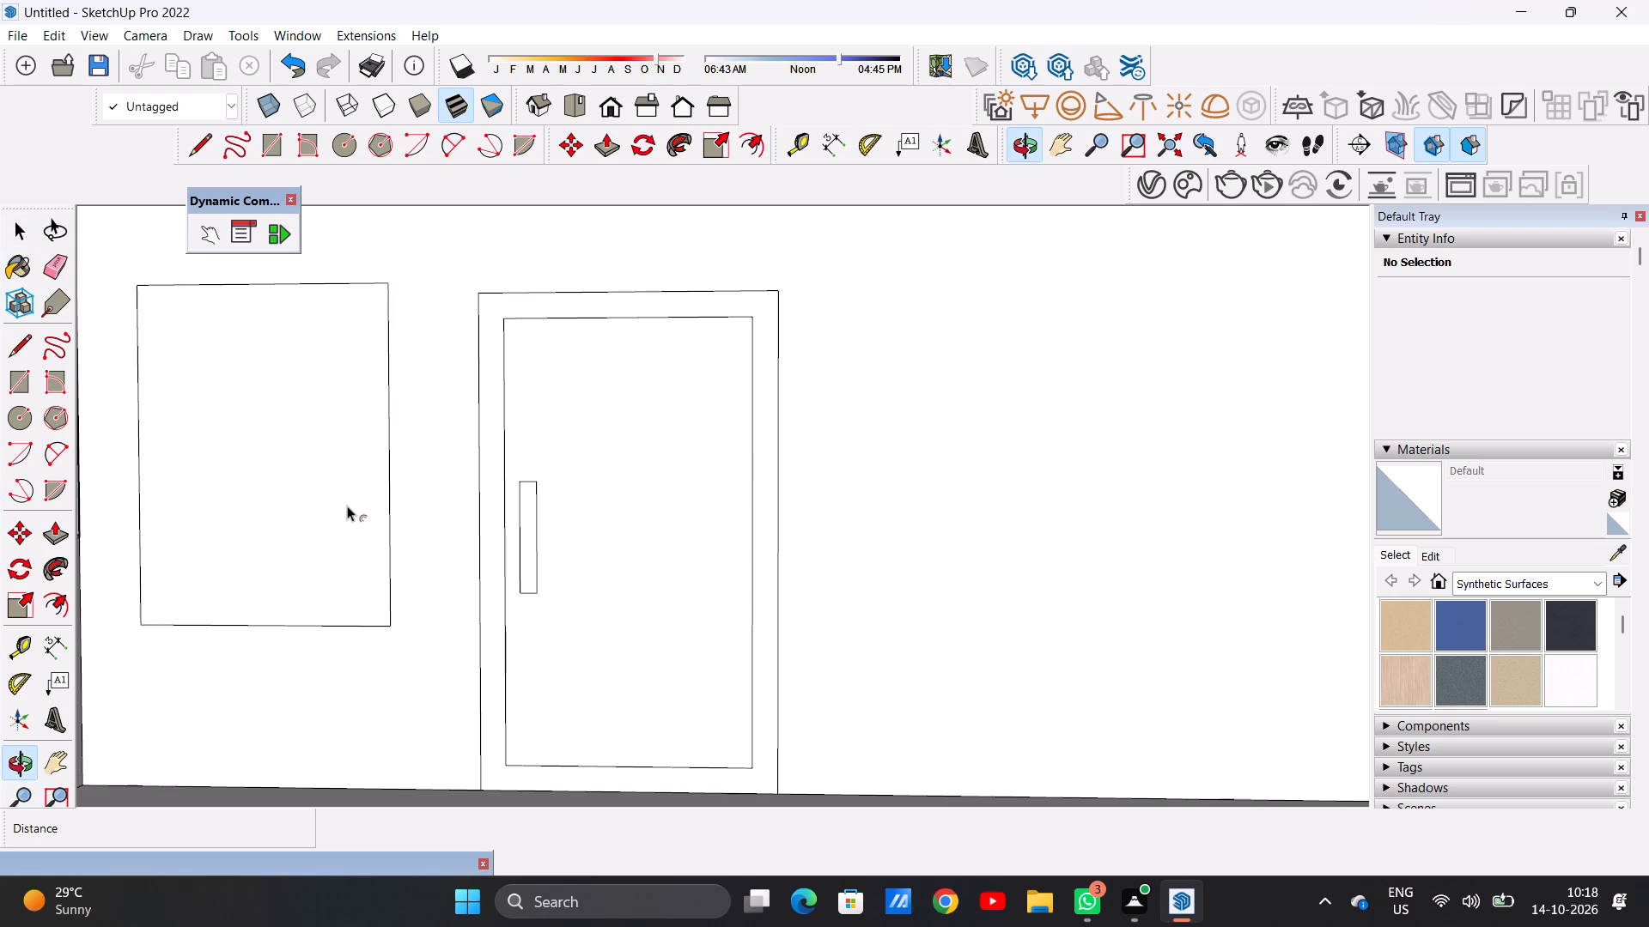
pyautogui.click(195, 308)
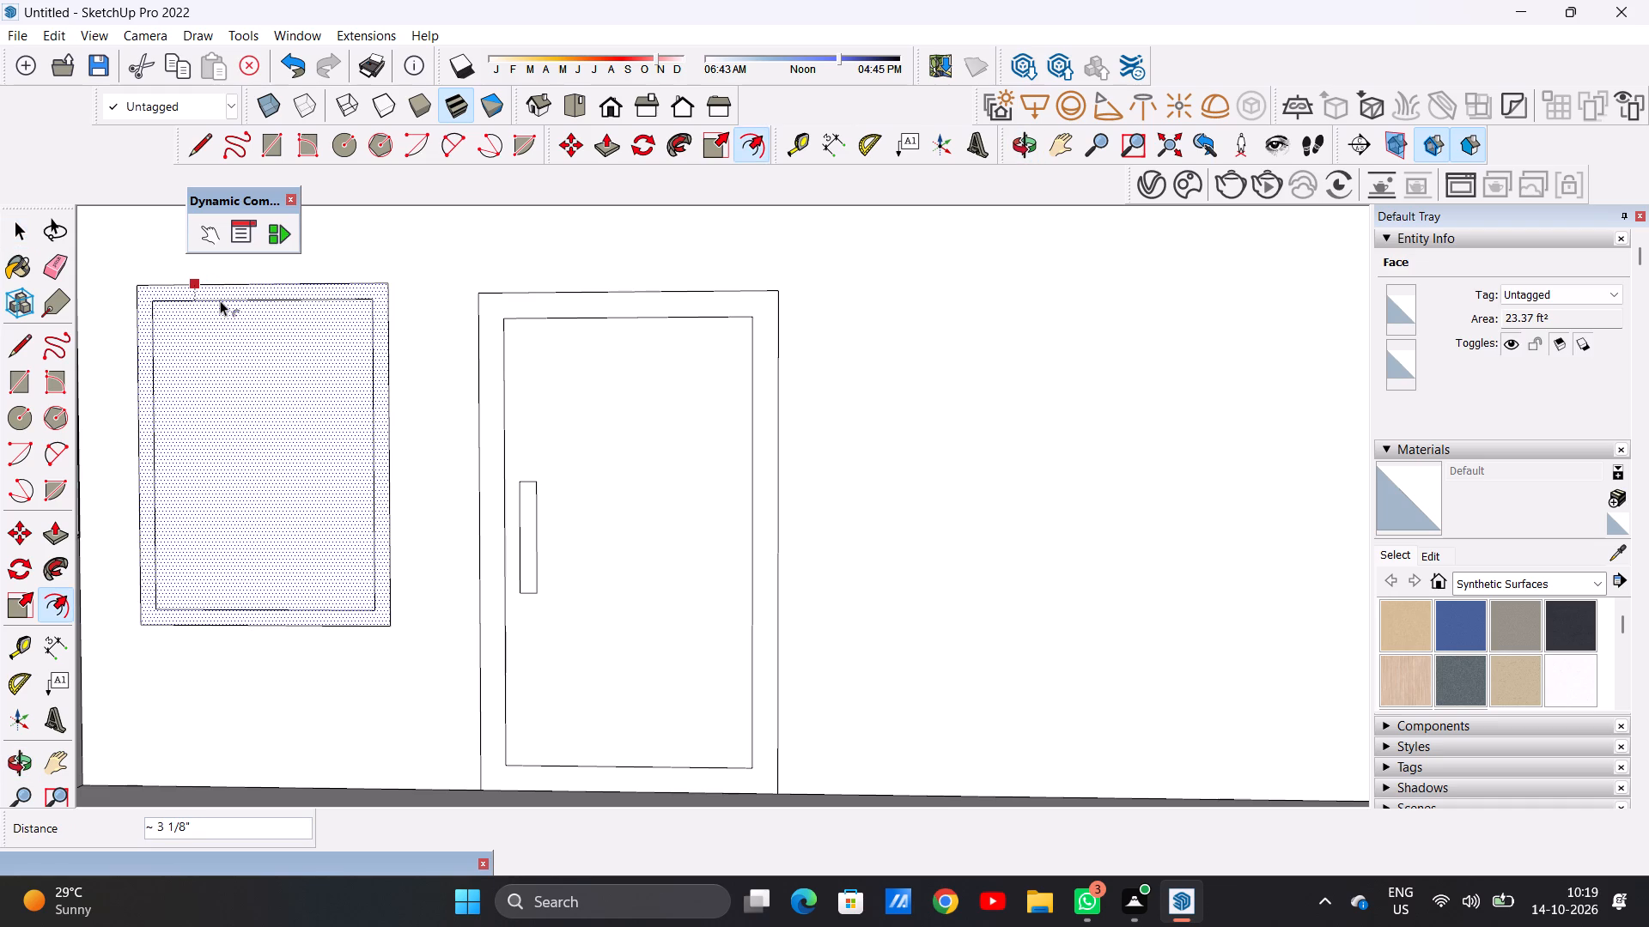
pyautogui.click(220, 300)
pyautogui.press('space')
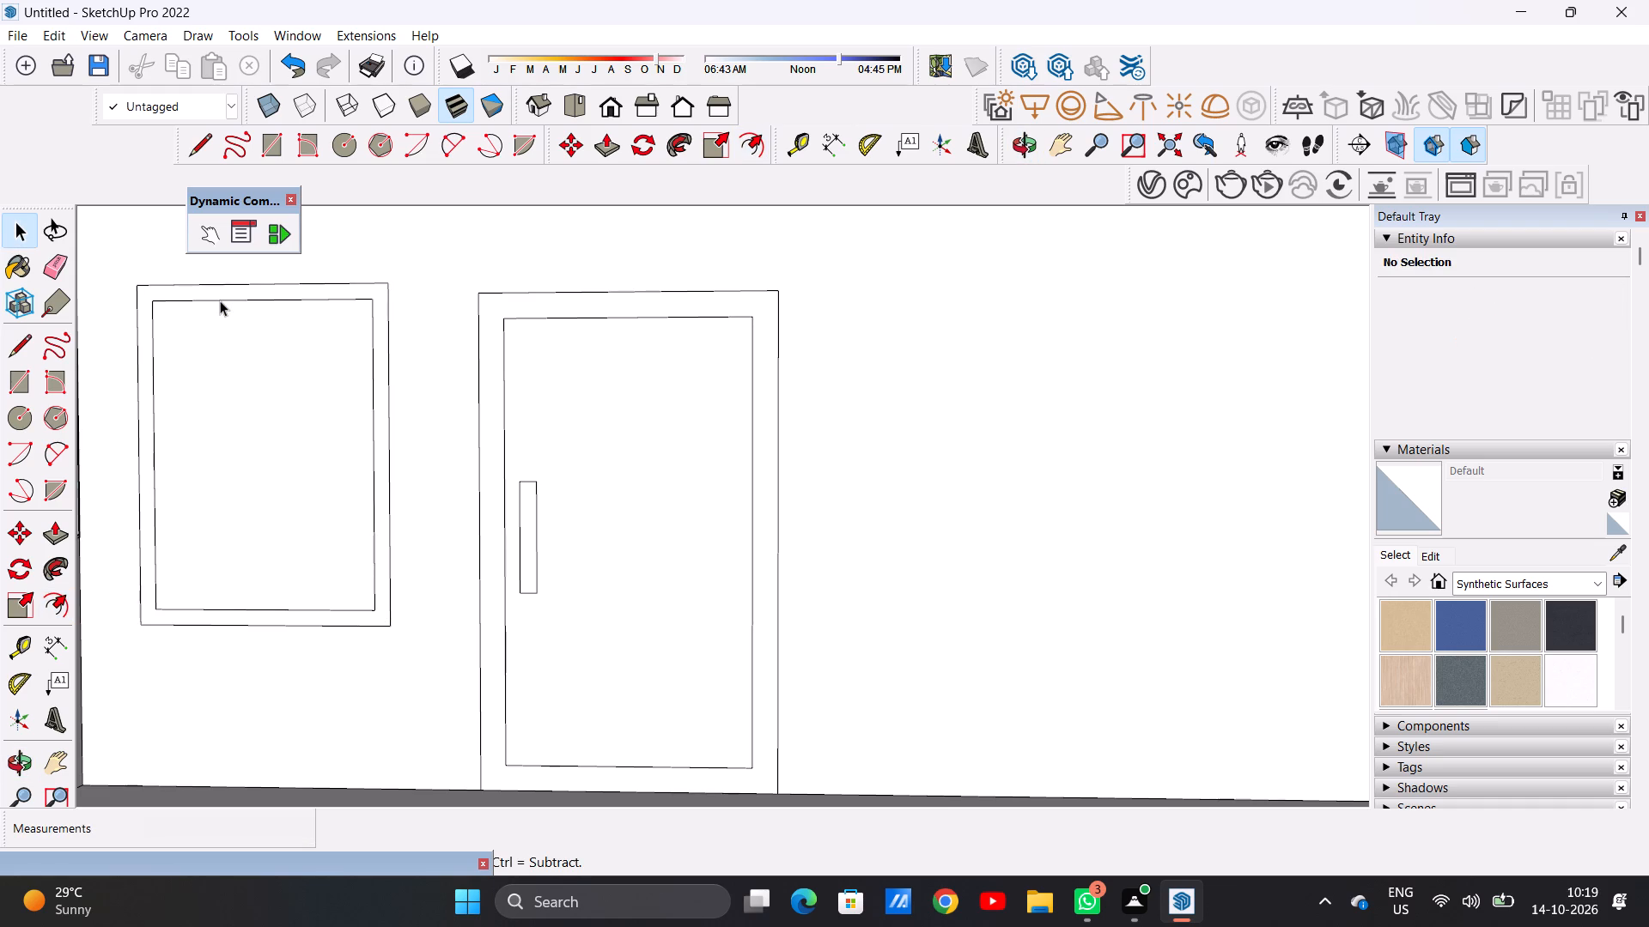
# Draw two closely spaced vertical lines, each about 5' 7/8" long, near the middle of the inner window outline as a mullion.
pyautogui.press('l')
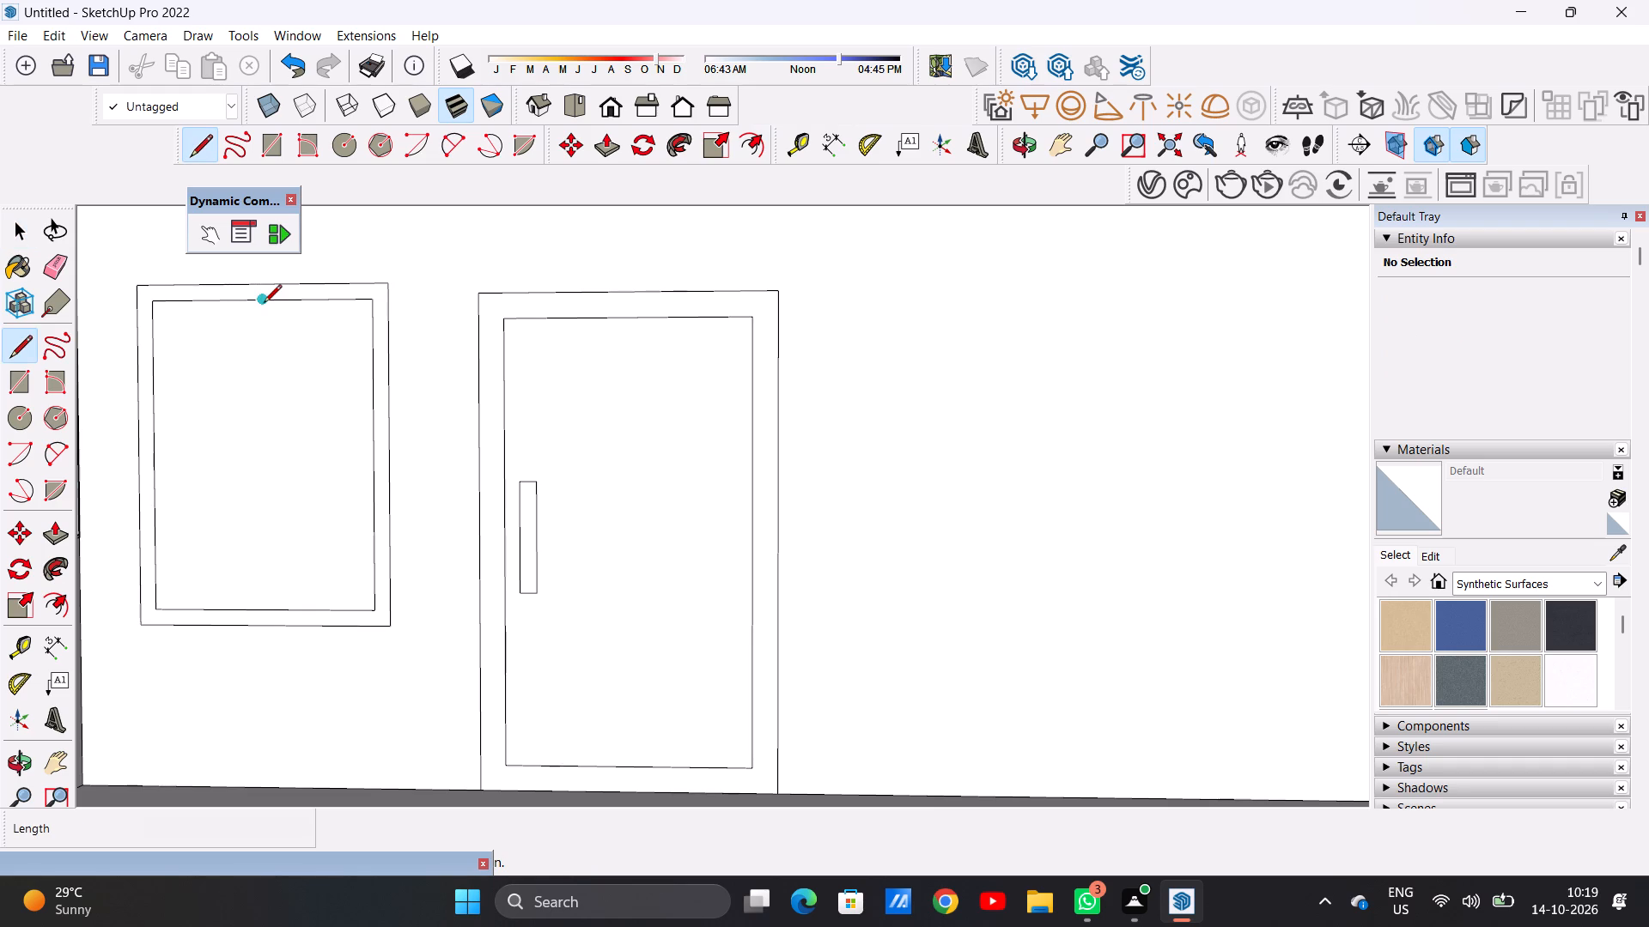
pyautogui.scroll(6, 263, 309)
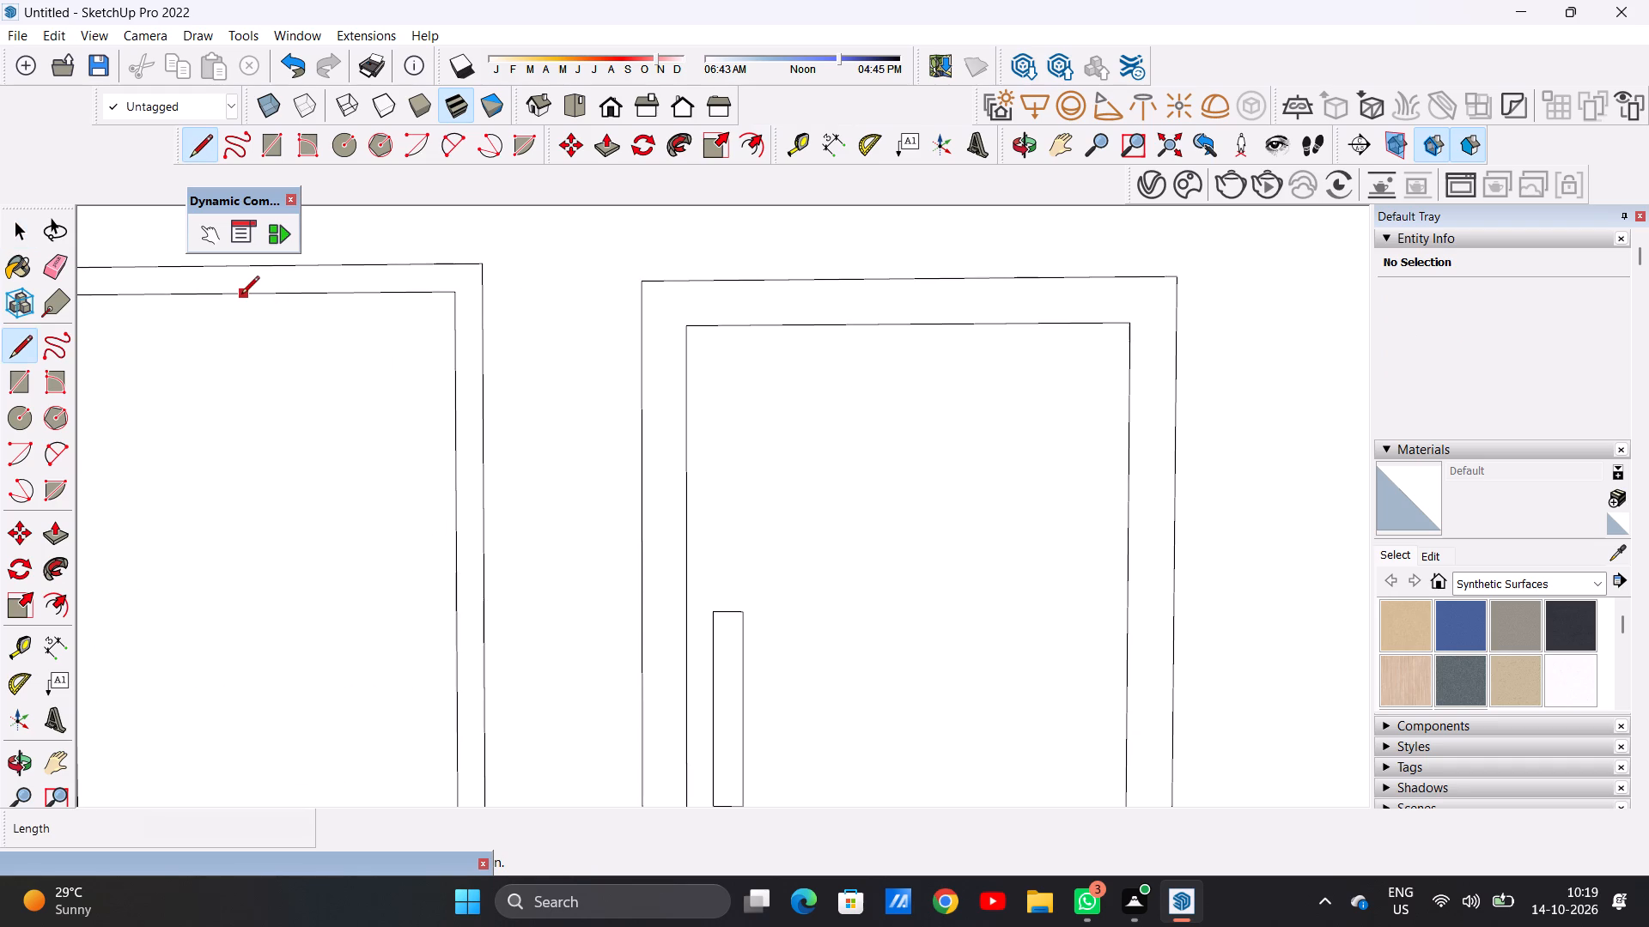
pyautogui.click(241, 295)
pyautogui.scroll(-12, 271, 372)
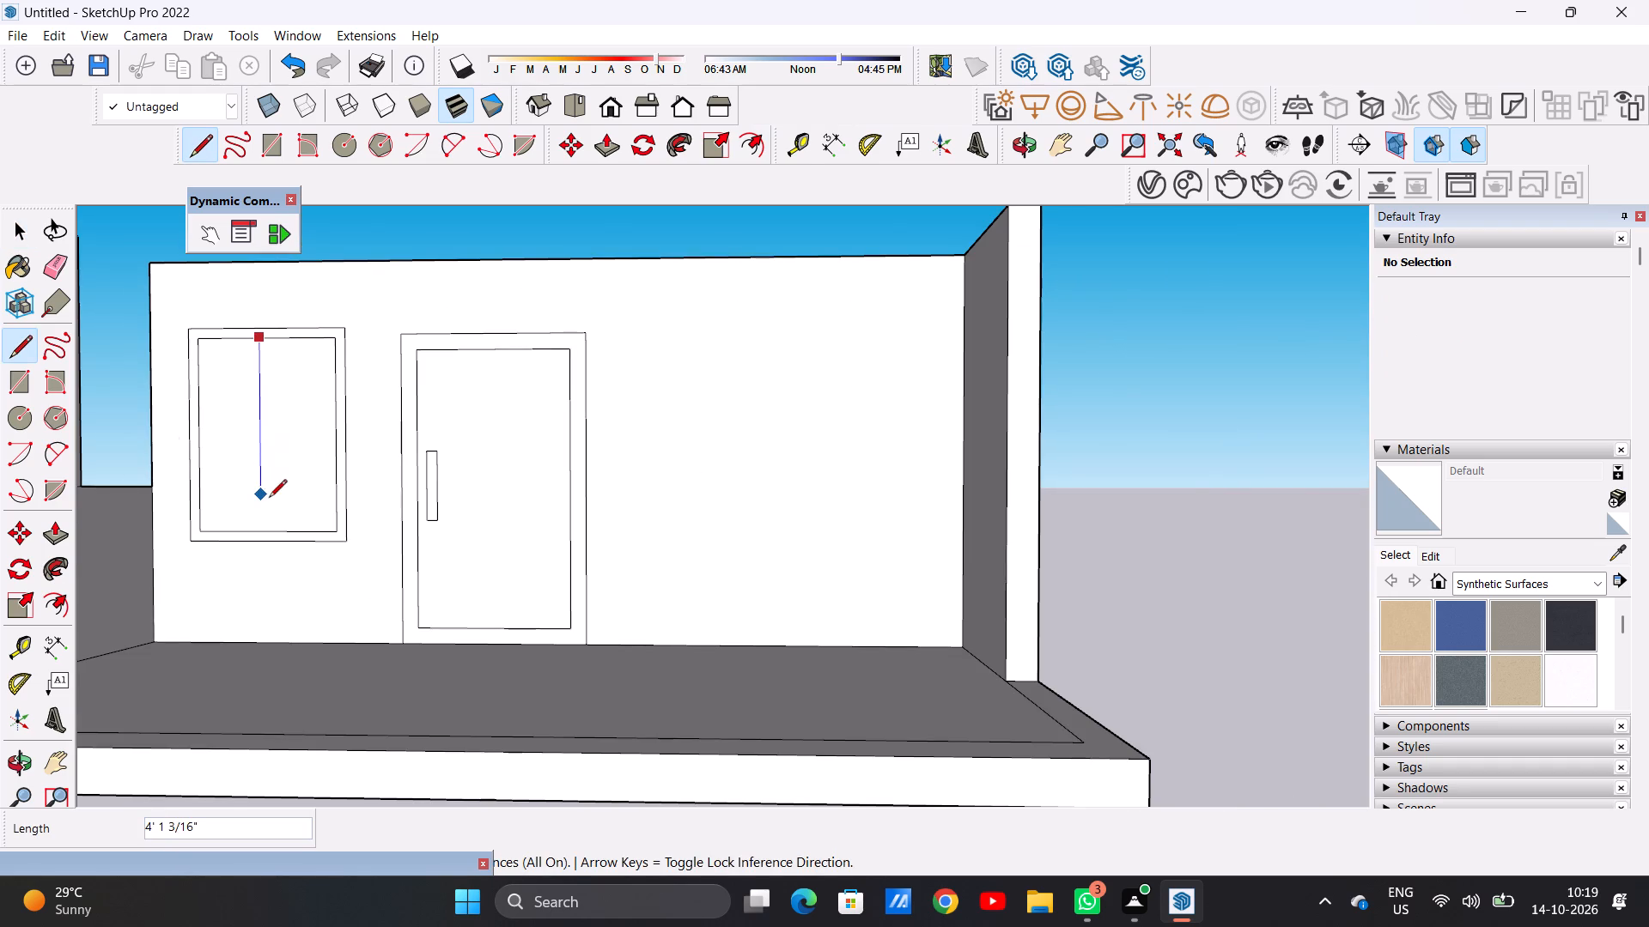
pyautogui.scroll(2, 269, 500)
pyautogui.scroll(-1, 269, 500)
pyautogui.scroll(1, 269, 500)
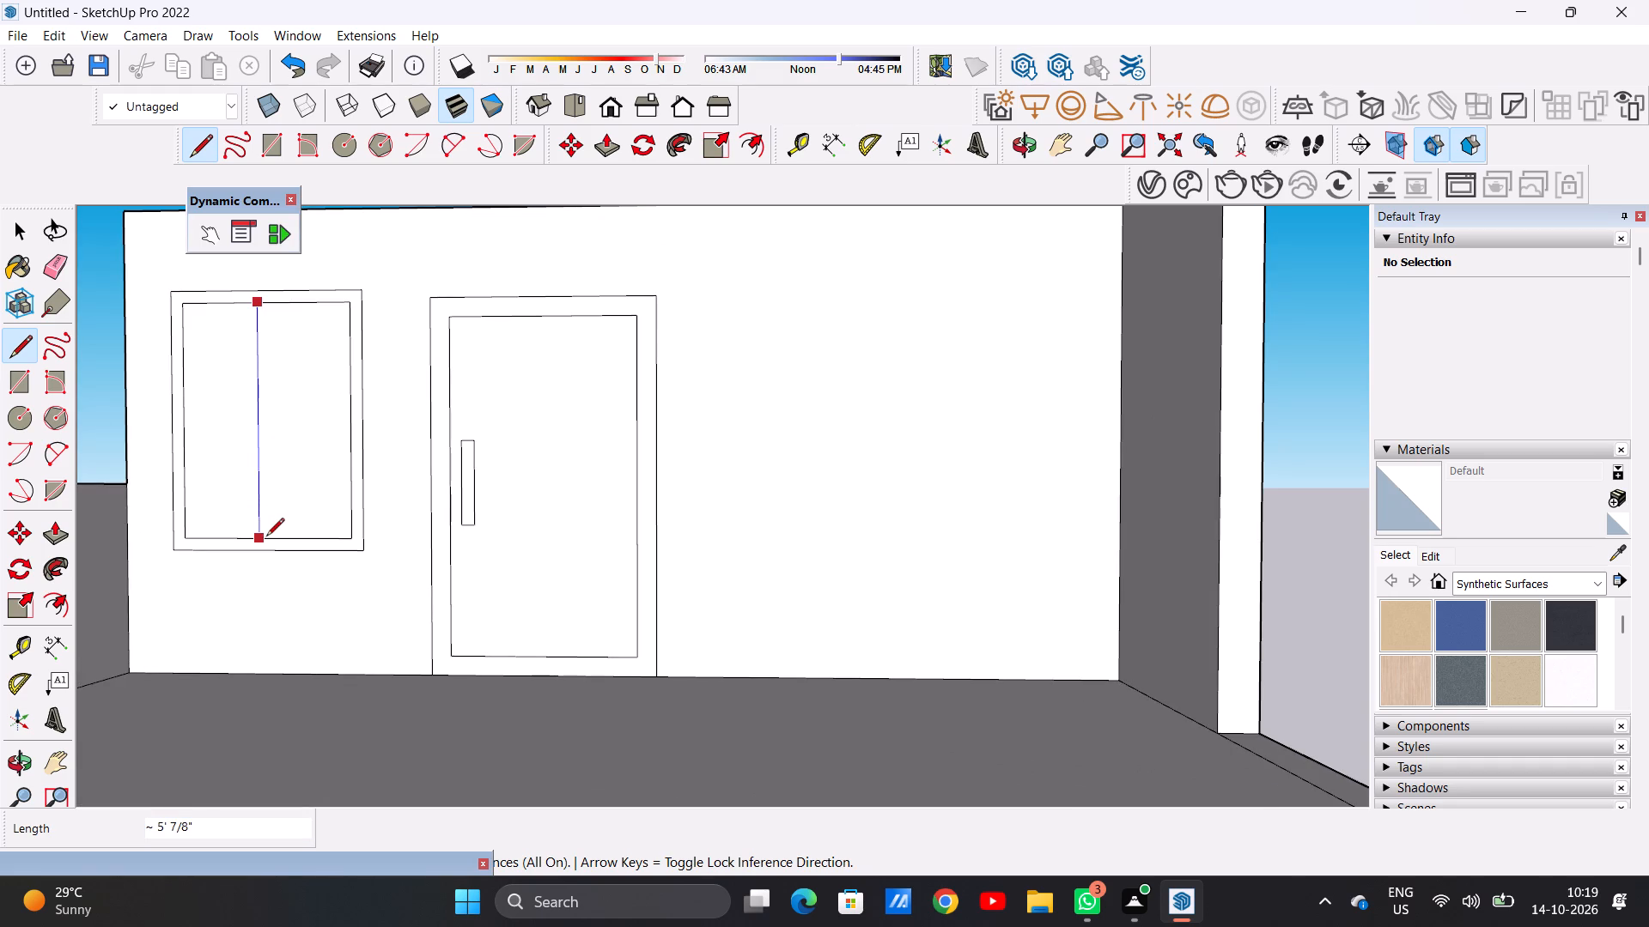
pyautogui.click(266, 537)
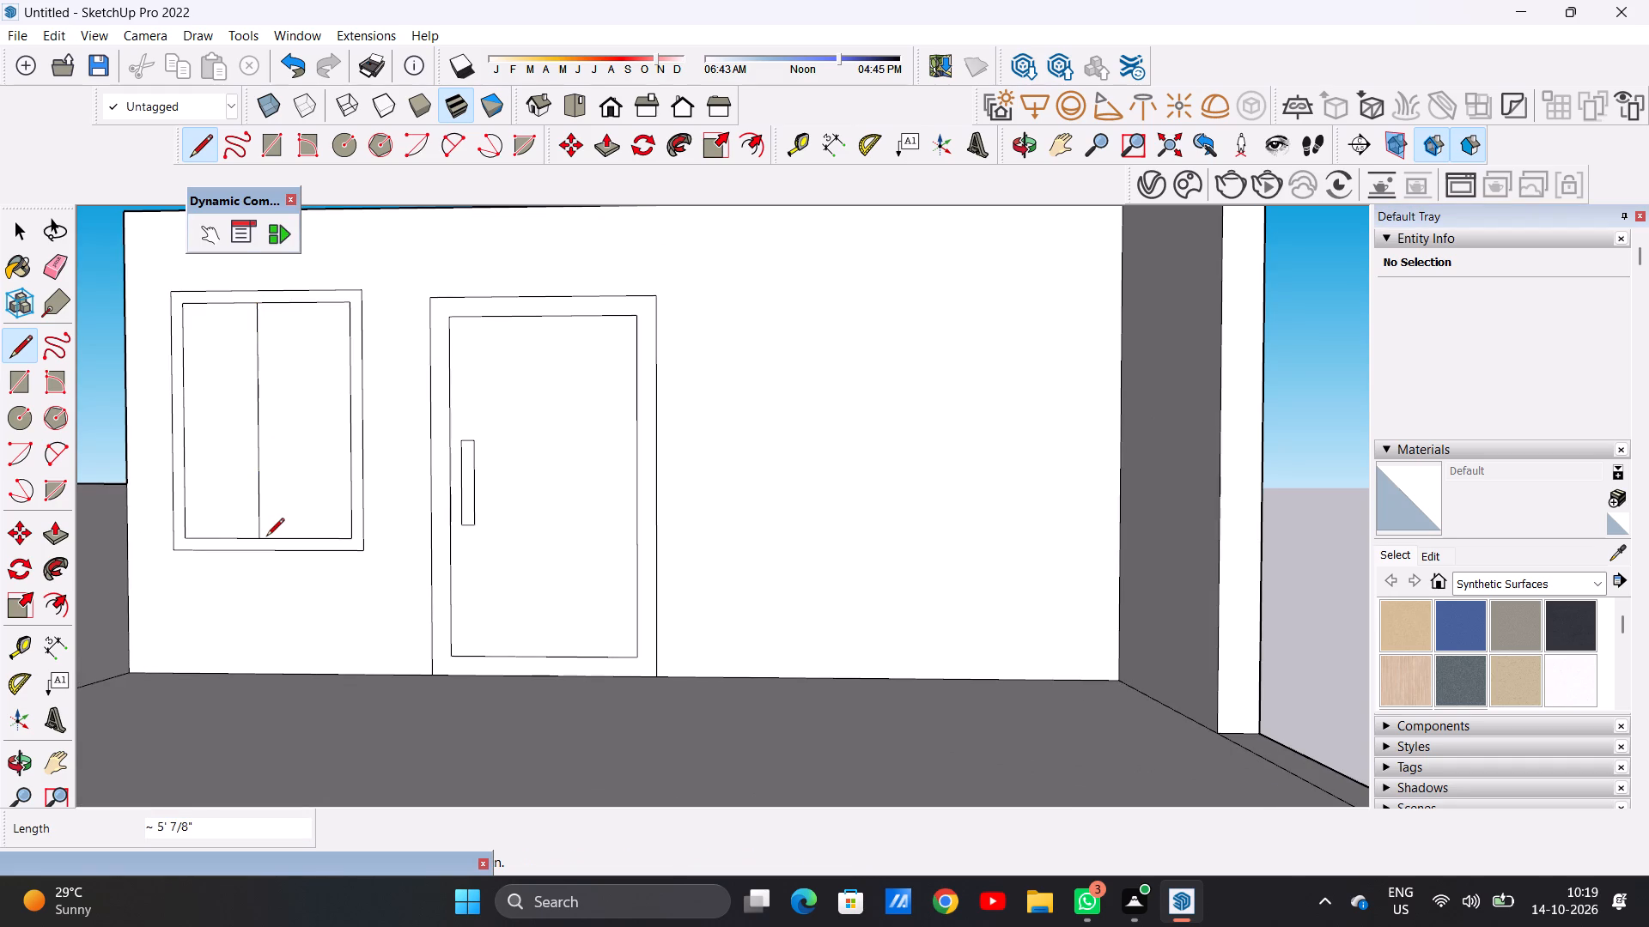
pyautogui.scroll(1, 266, 537)
pyautogui.scroll(3, 269, 296)
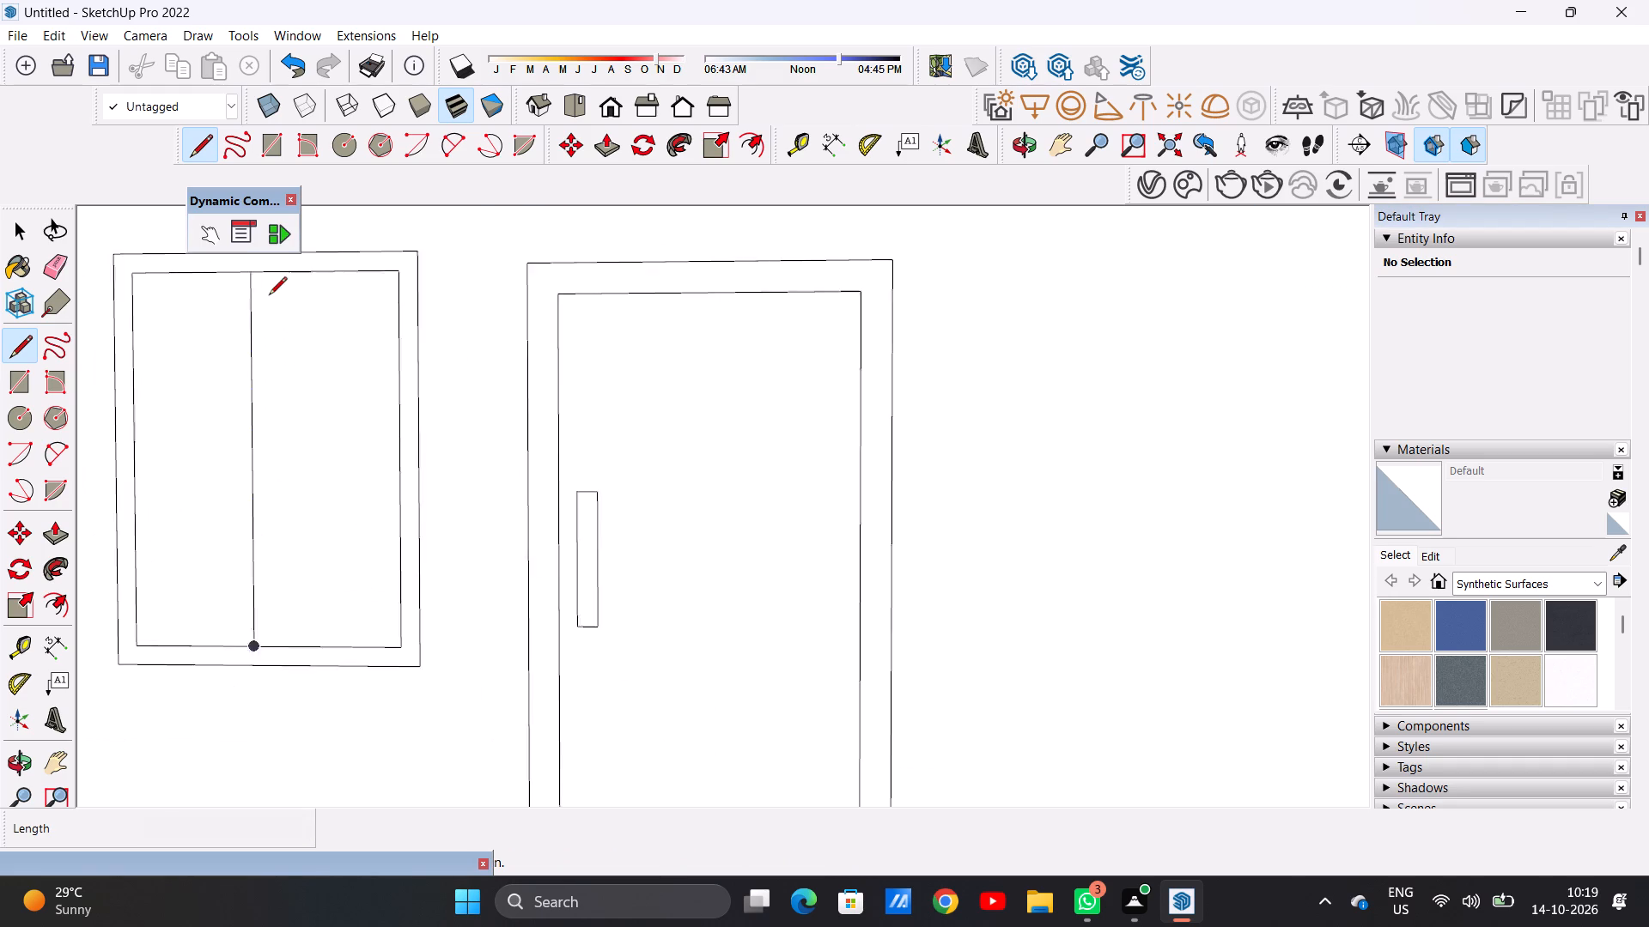
pyautogui.scroll(2, 269, 296)
pyautogui.click(270, 271)
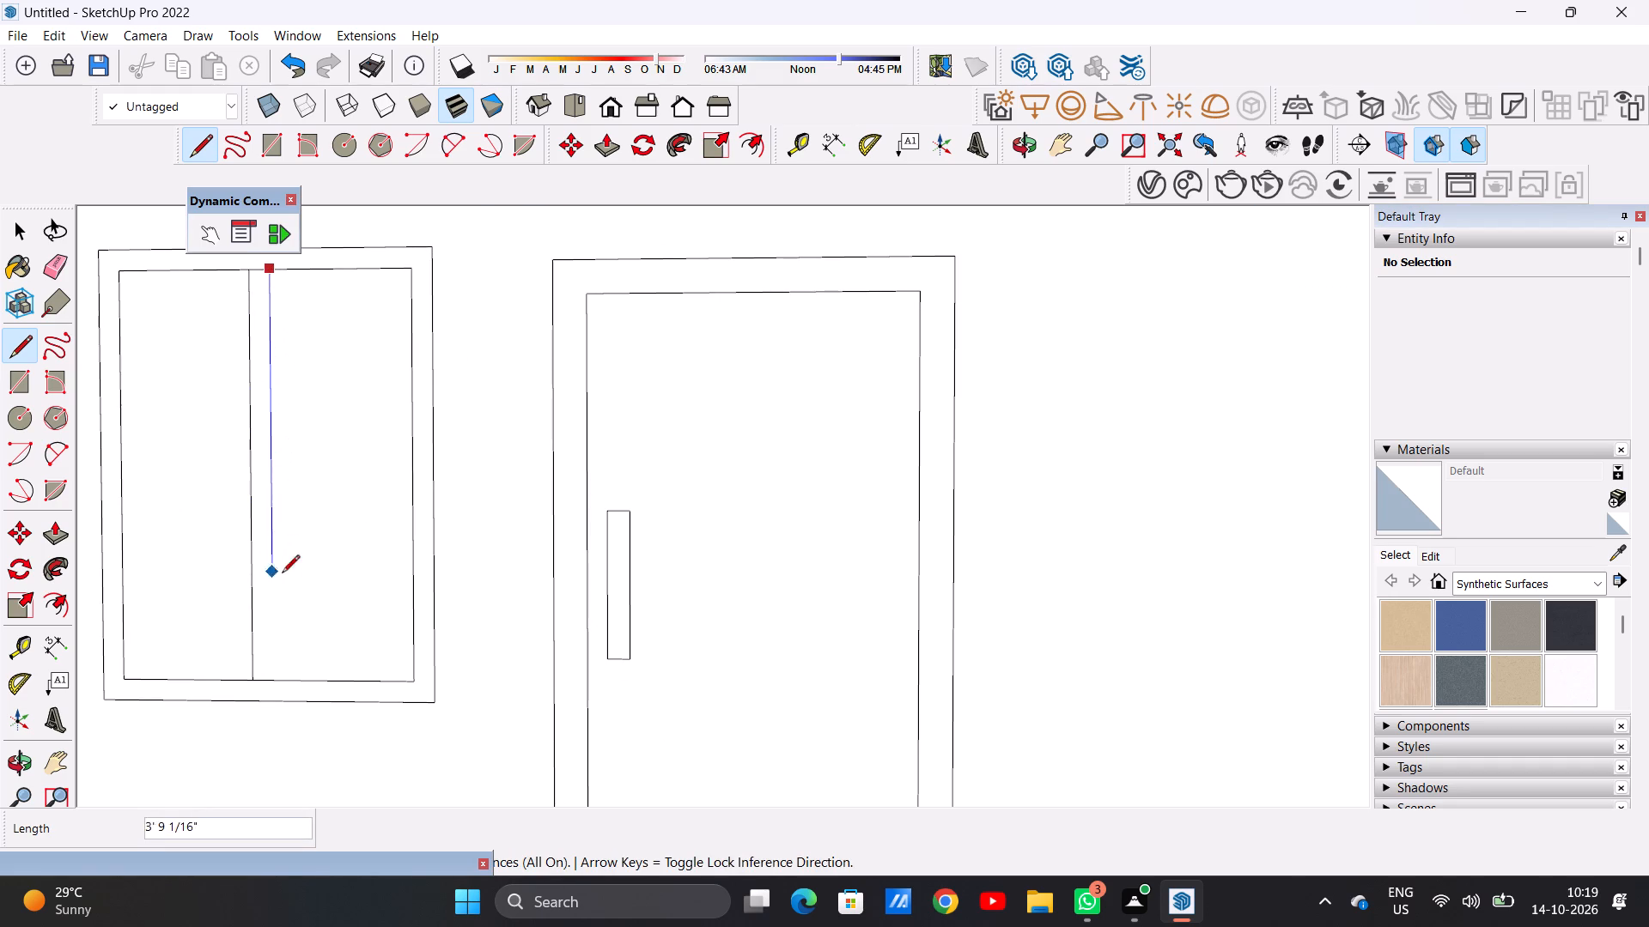
pyautogui.click(272, 676)
pyautogui.press('space')
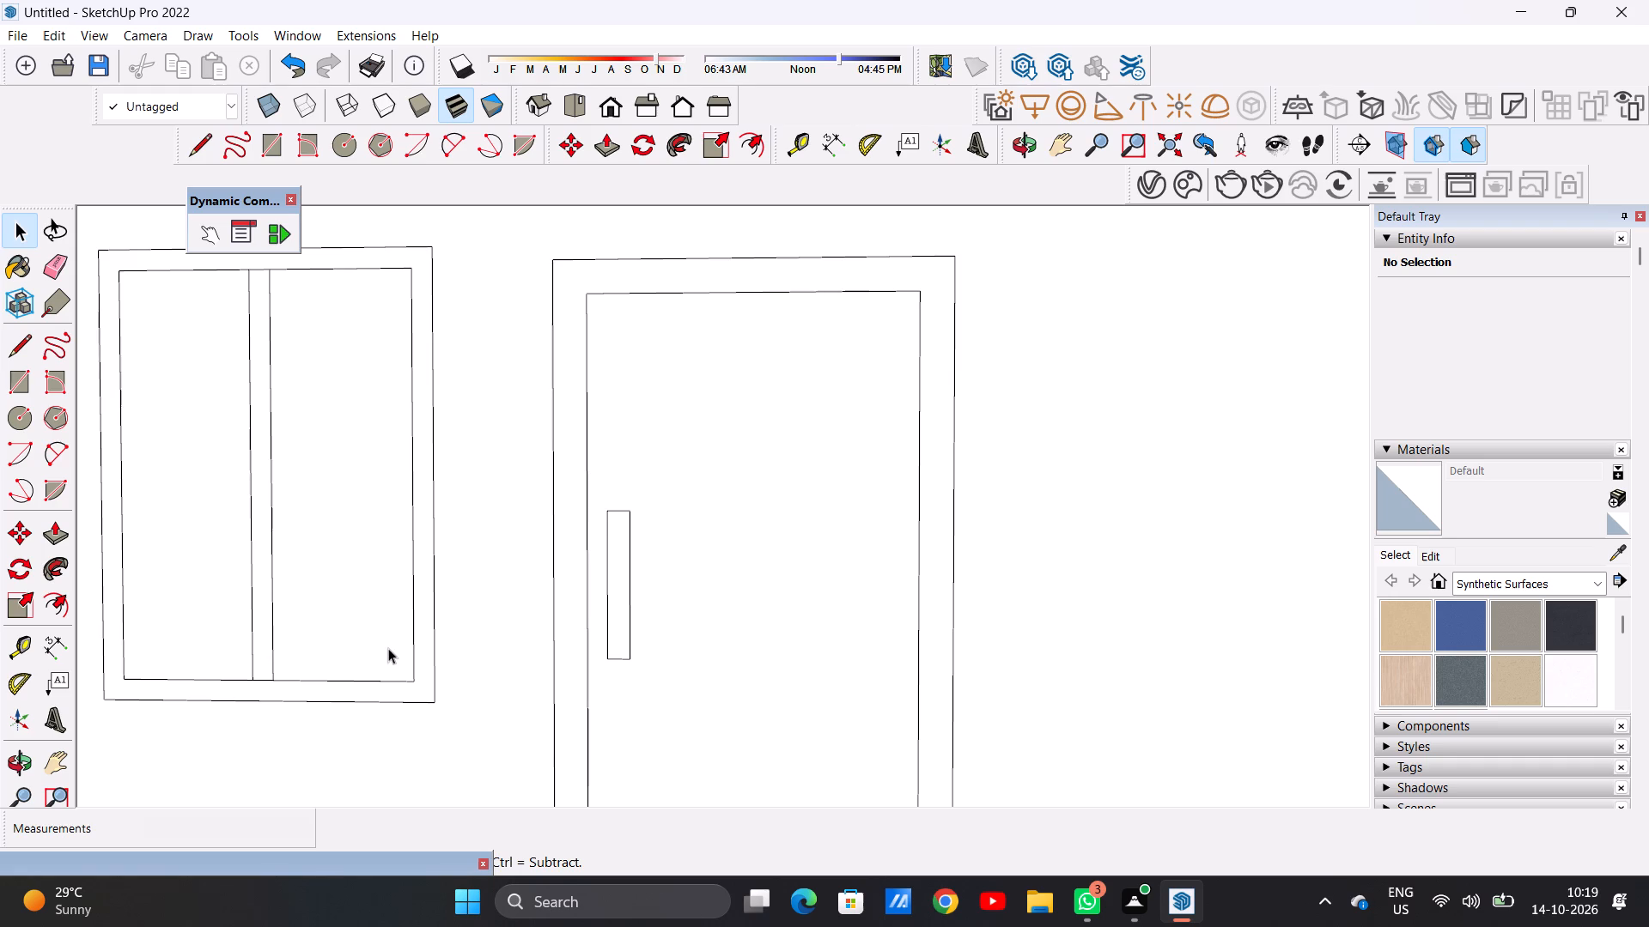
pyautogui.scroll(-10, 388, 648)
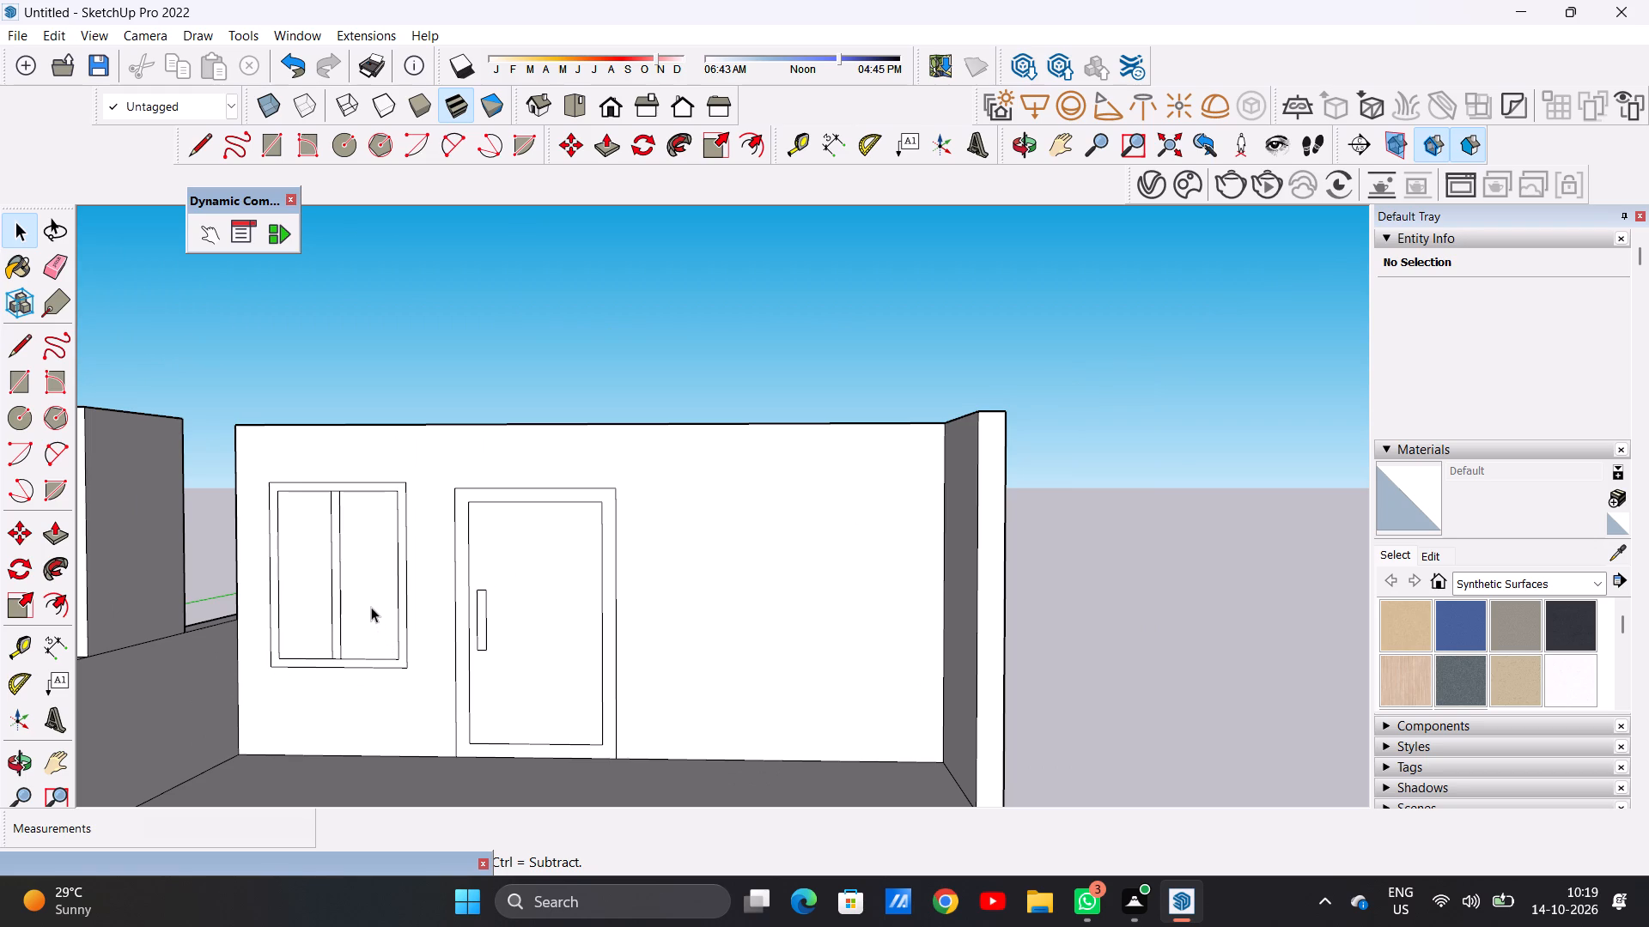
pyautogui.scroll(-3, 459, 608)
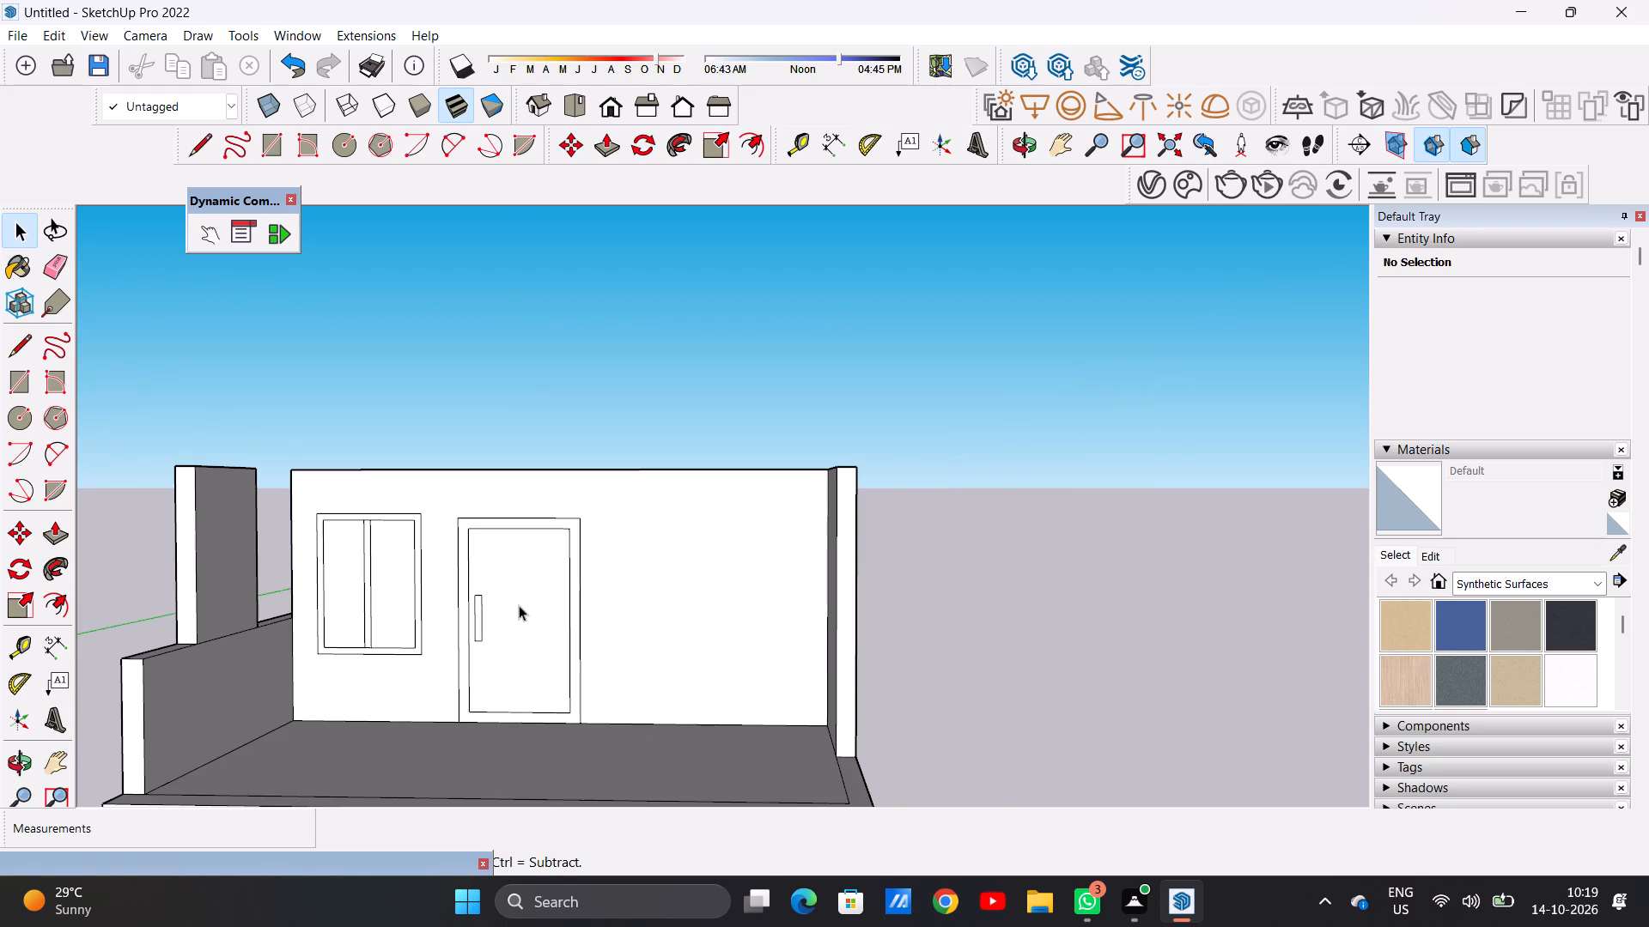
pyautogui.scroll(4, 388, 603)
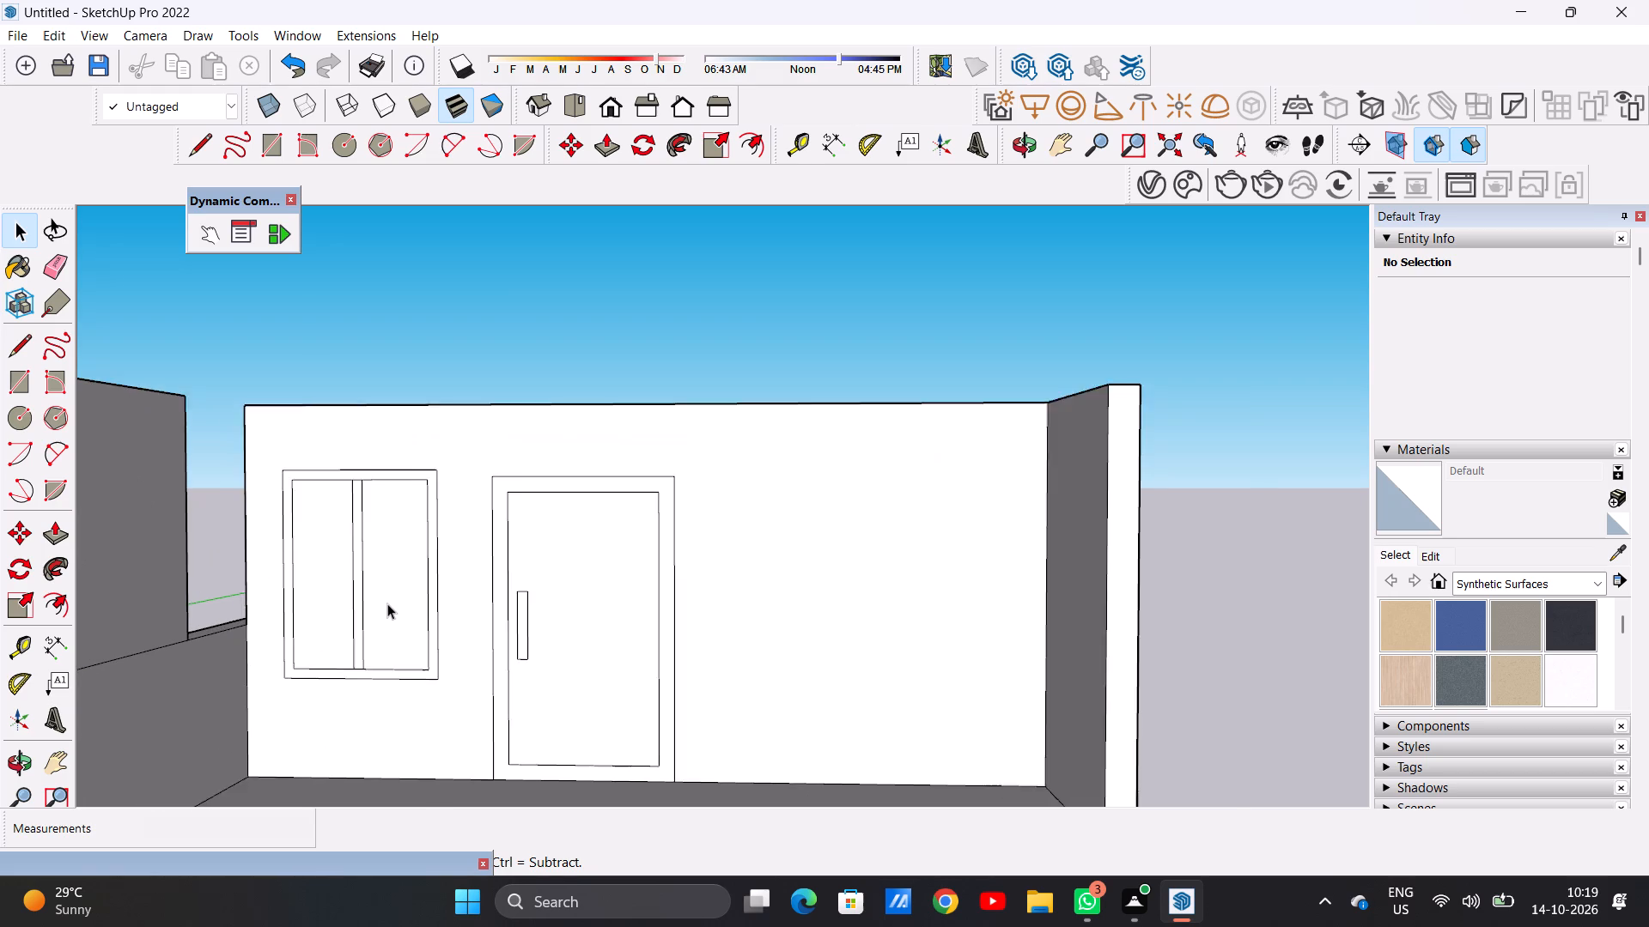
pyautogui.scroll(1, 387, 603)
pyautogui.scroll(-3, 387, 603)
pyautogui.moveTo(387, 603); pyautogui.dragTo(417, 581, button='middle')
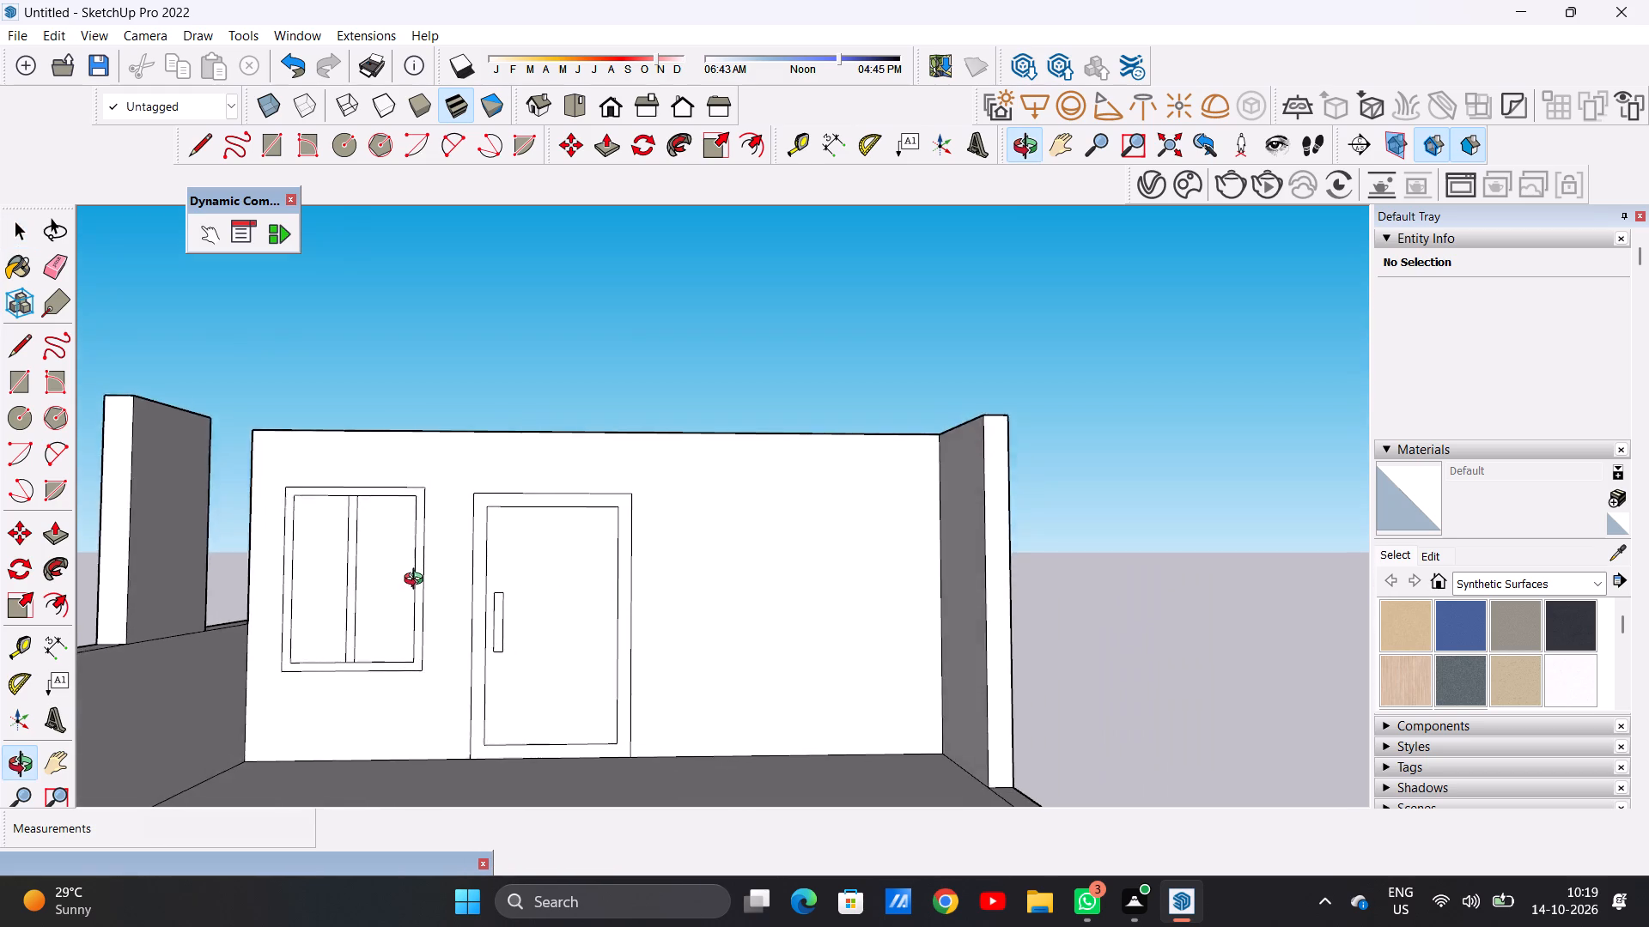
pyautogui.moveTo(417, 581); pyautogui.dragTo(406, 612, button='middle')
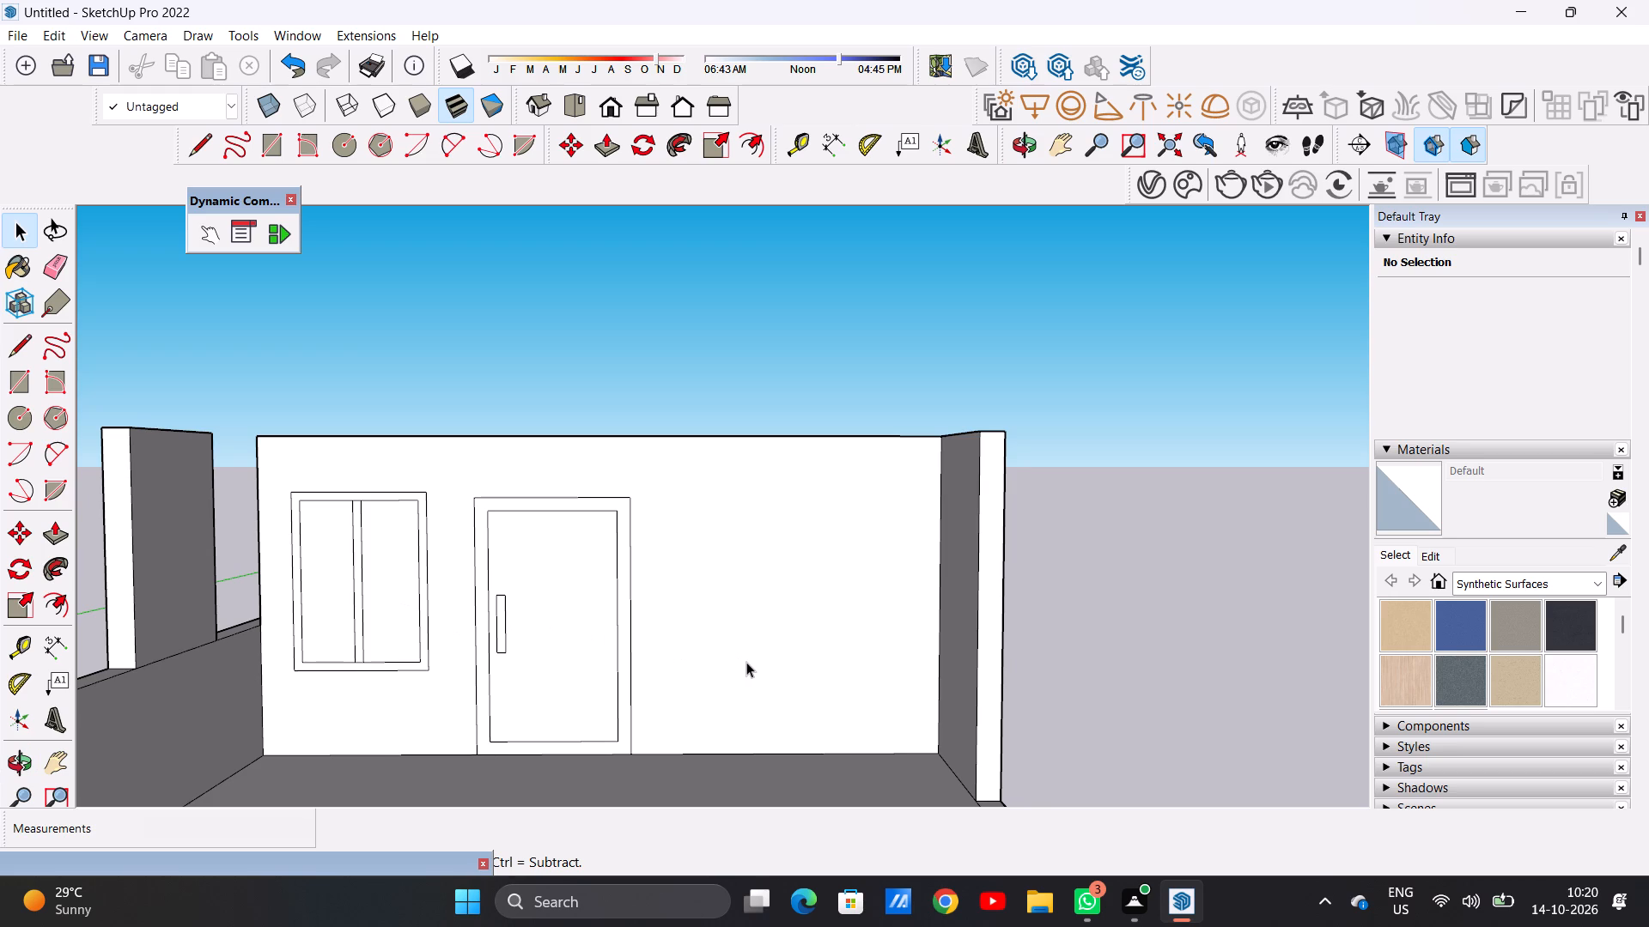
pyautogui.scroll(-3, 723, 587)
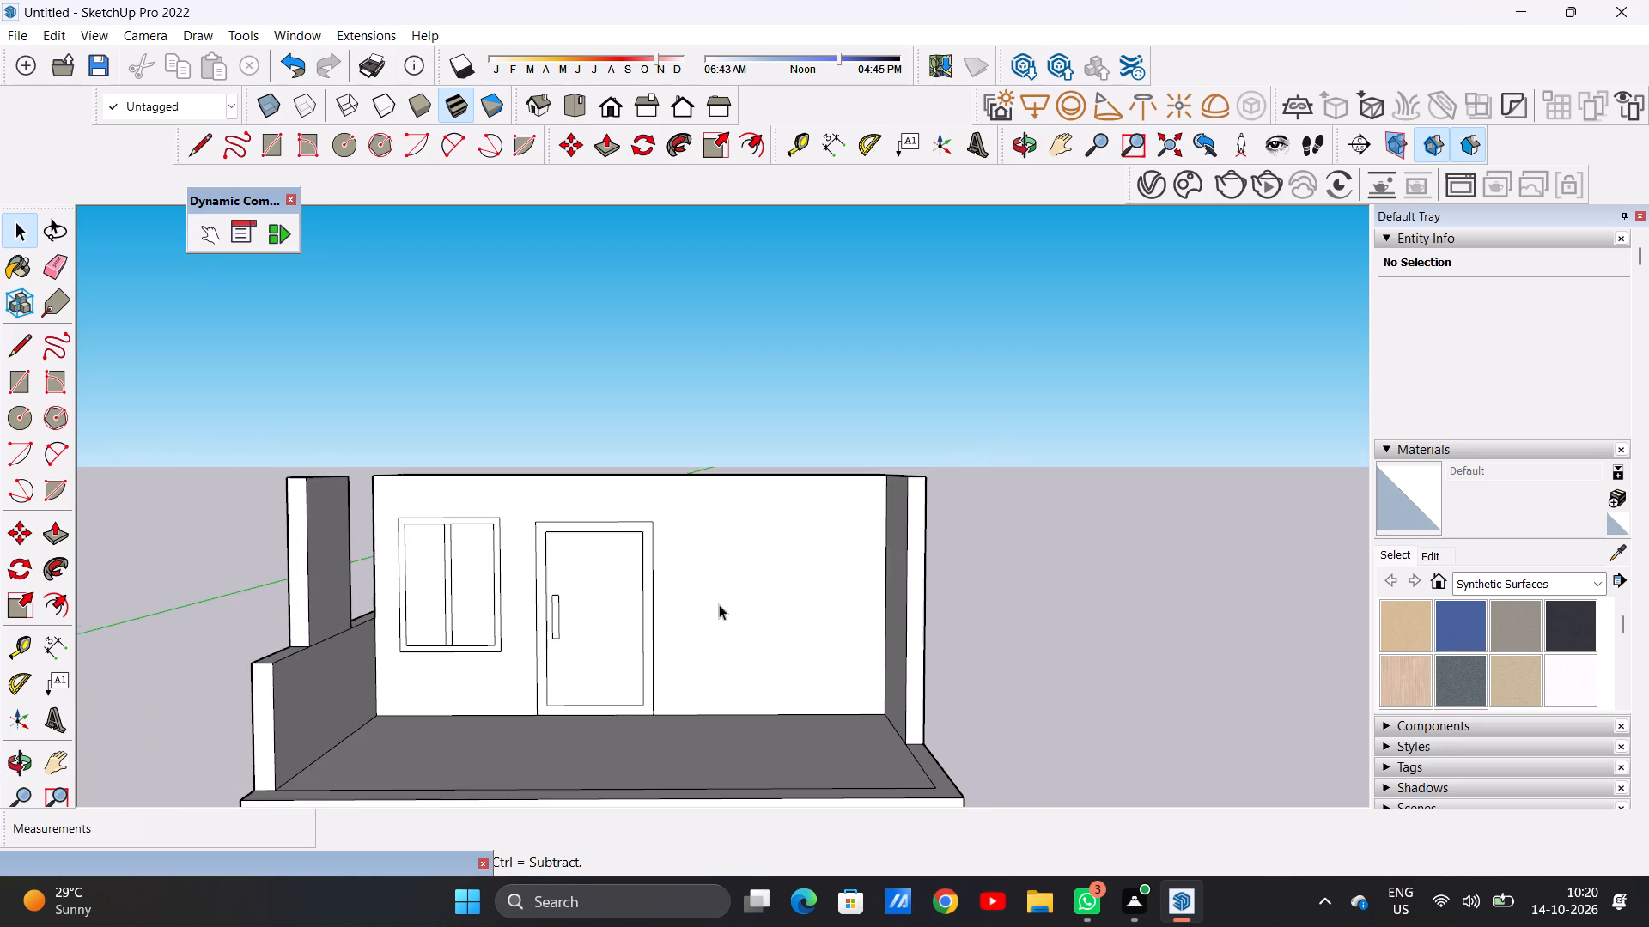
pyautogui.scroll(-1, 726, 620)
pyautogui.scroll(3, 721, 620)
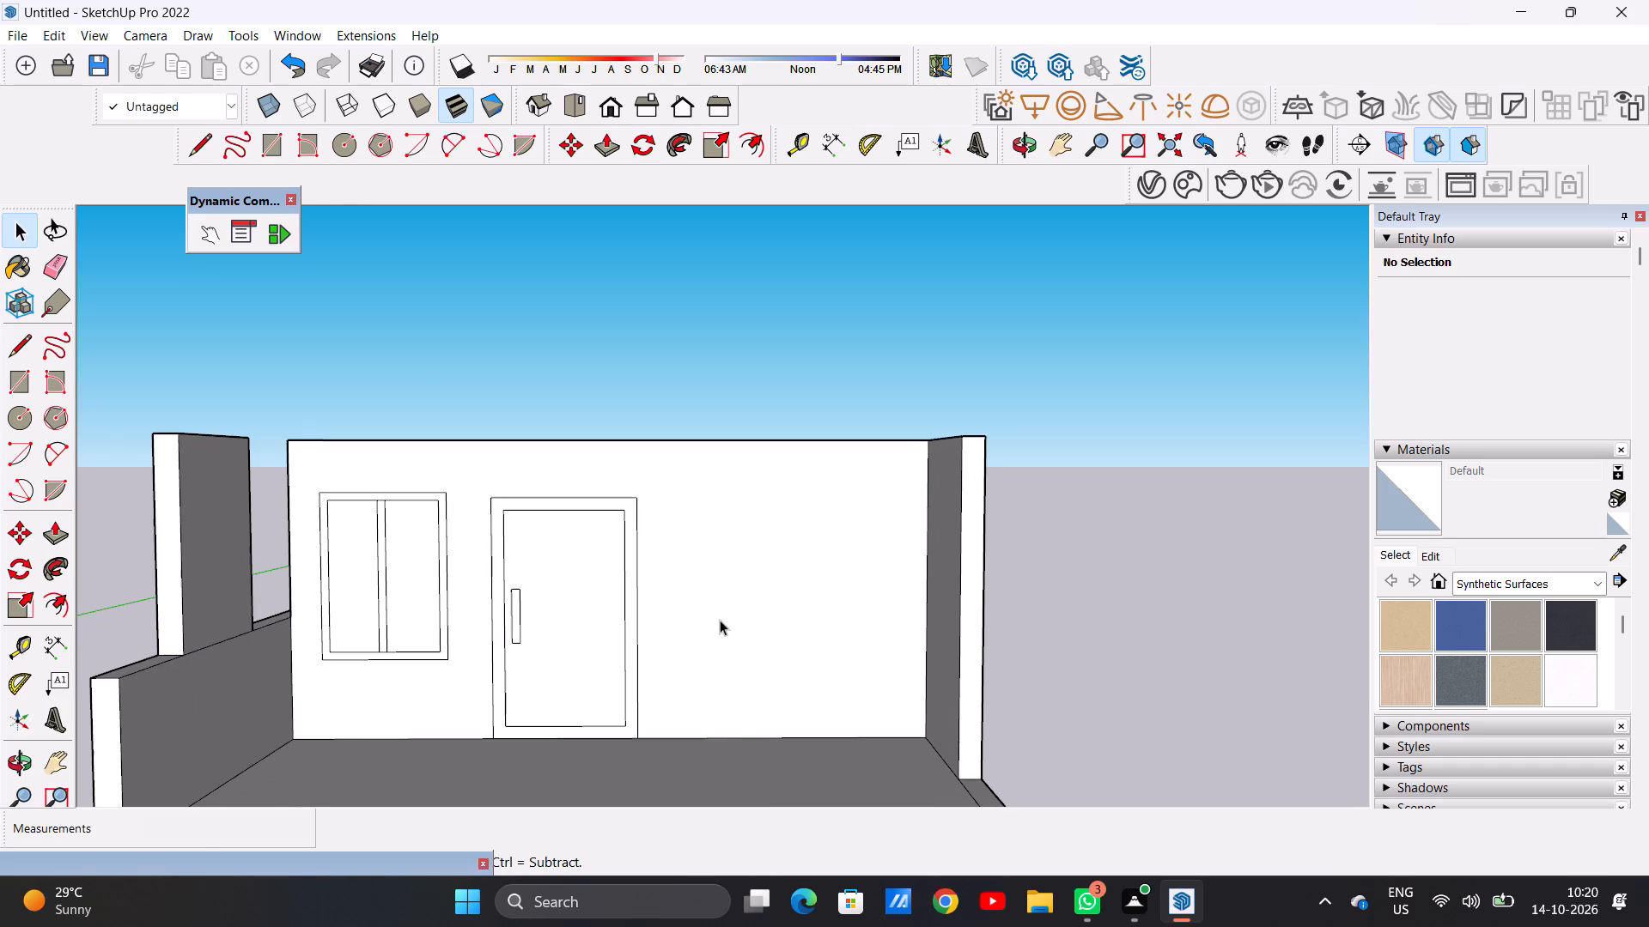
# Draw a full-height rectangle about 1' 4 1/2" wide and 10' tall on the front wall, just beside the door on the side away from the window.
pyautogui.press('l')
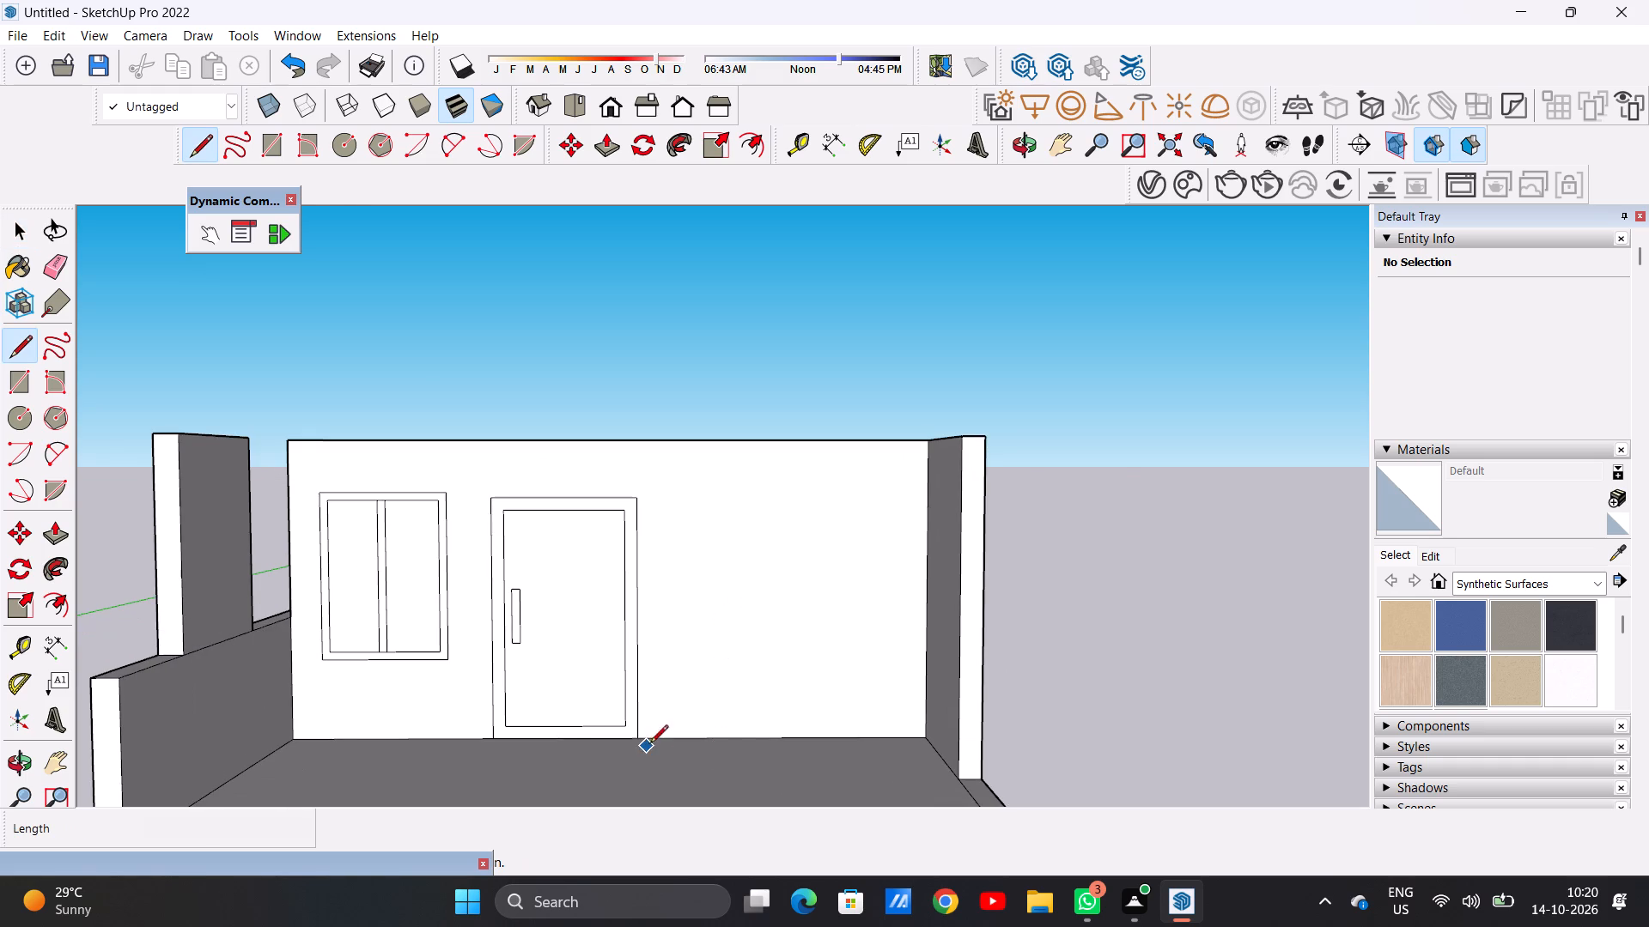
pyautogui.scroll(5, 654, 744)
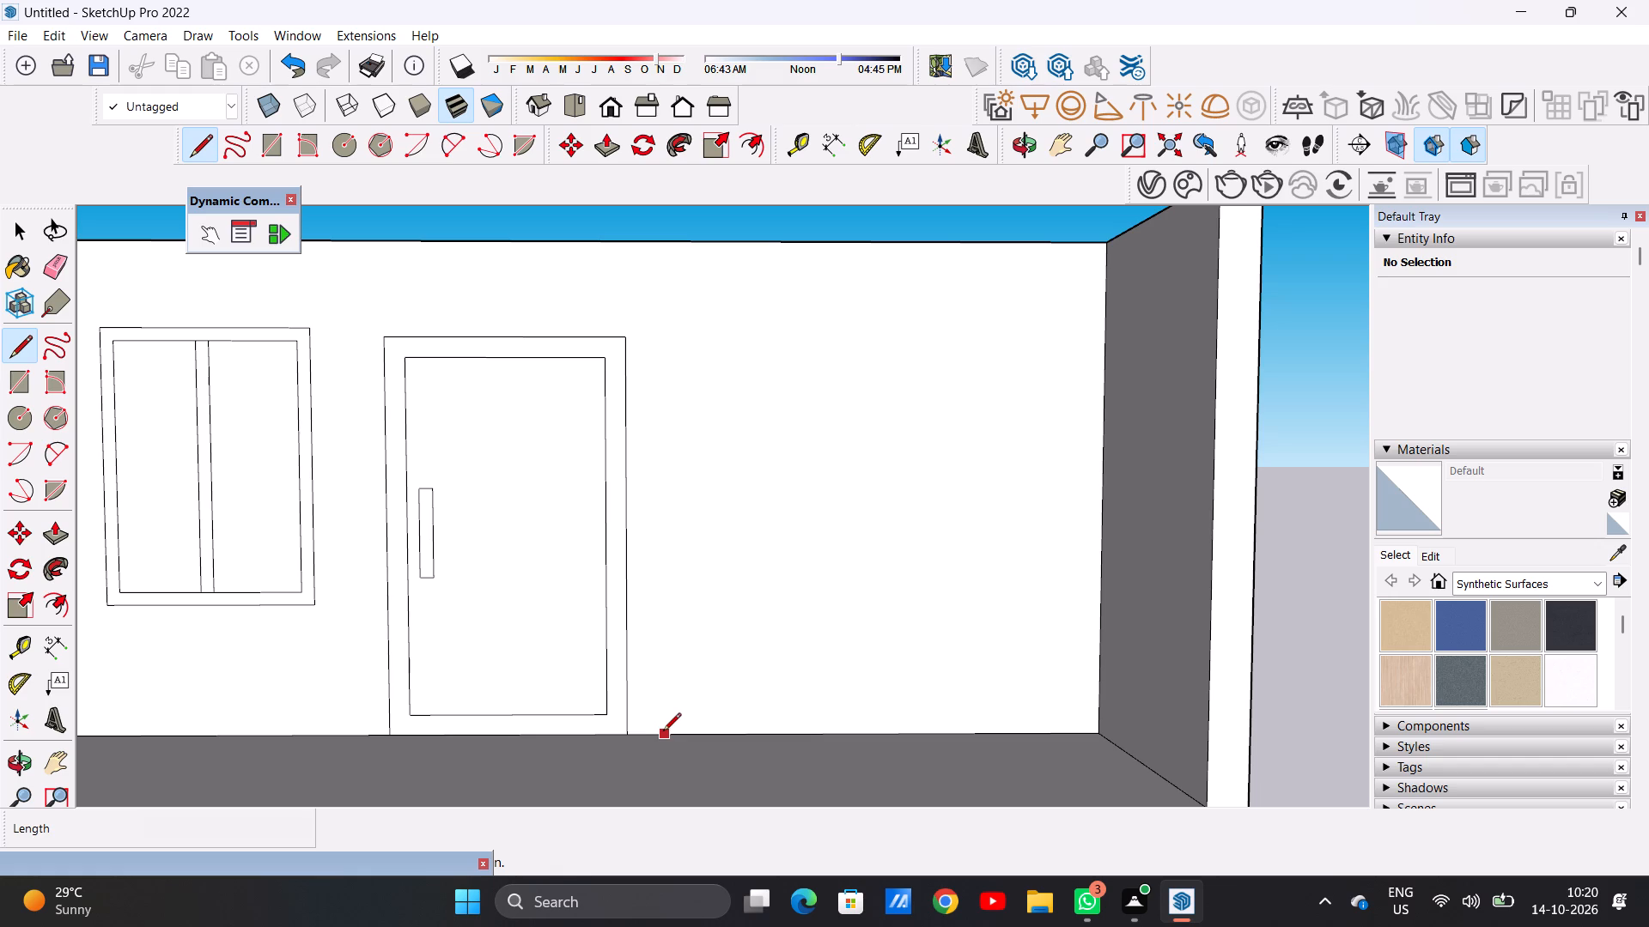
pyautogui.press('space')
pyautogui.write('R')
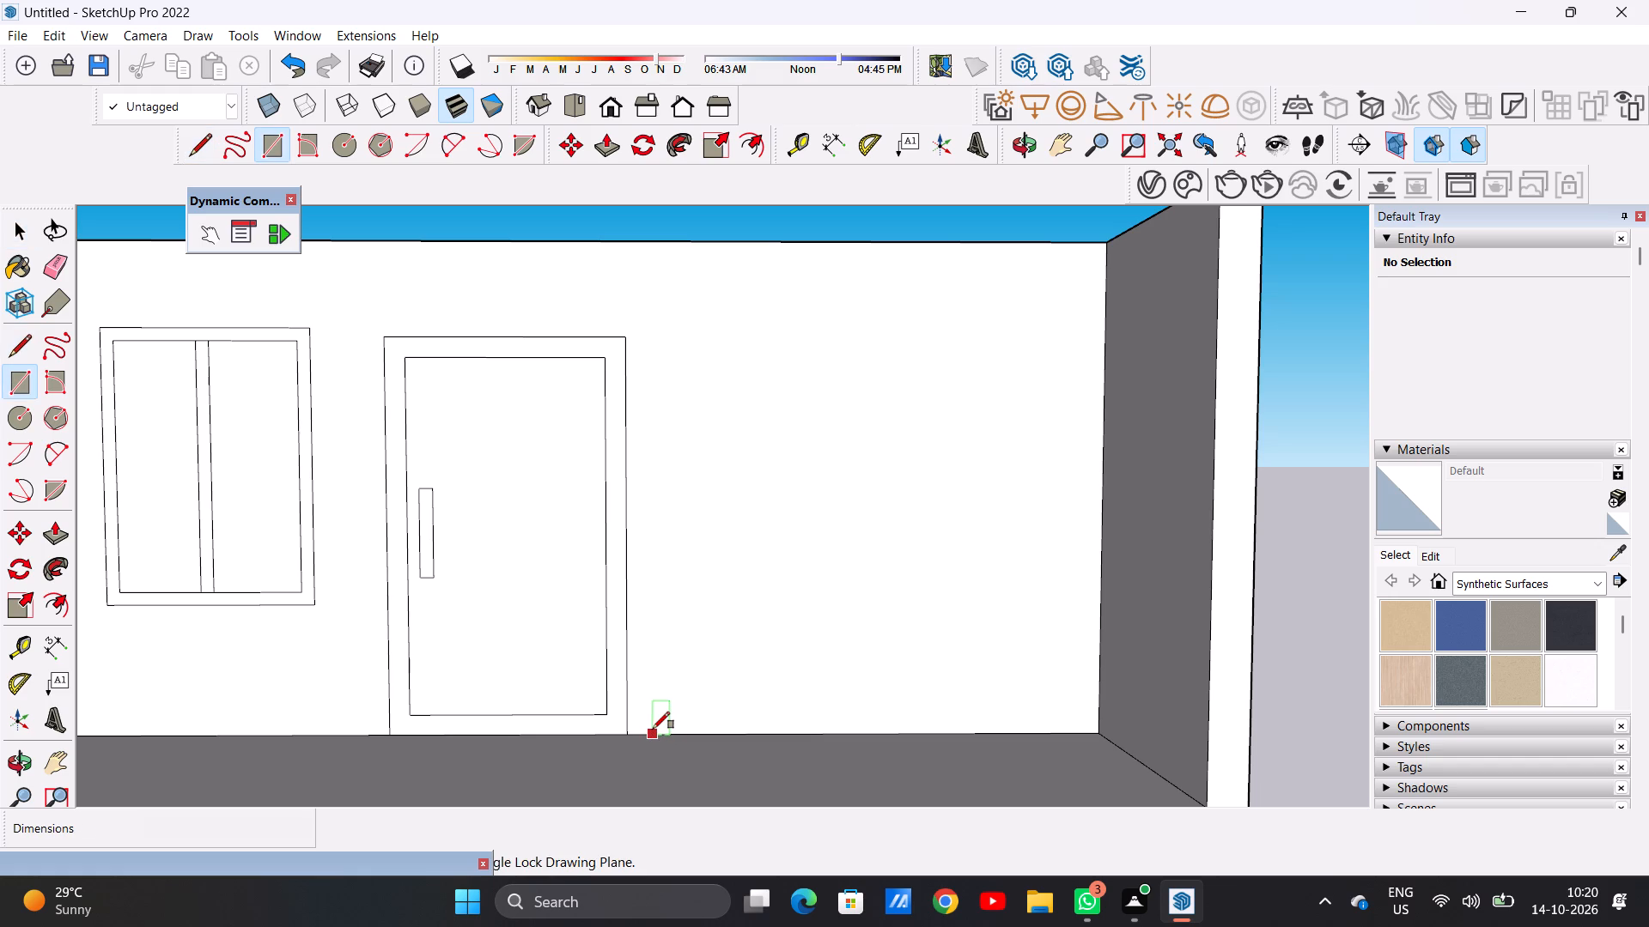
pyautogui.click(653, 729)
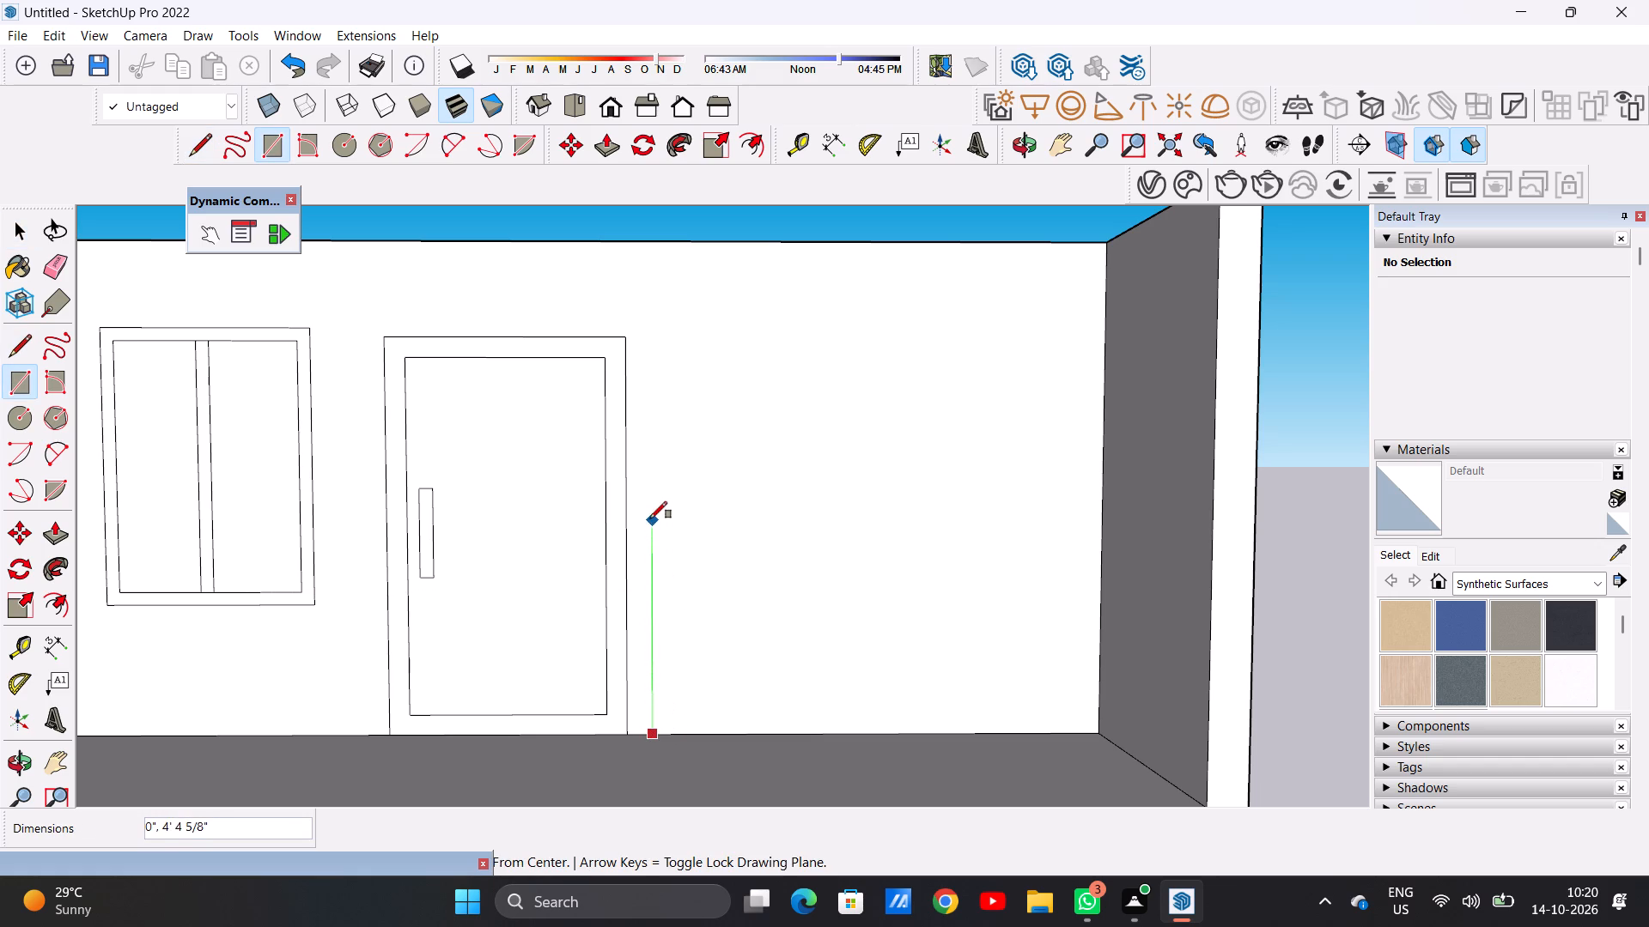
pyautogui.scroll(-5, 659, 473)
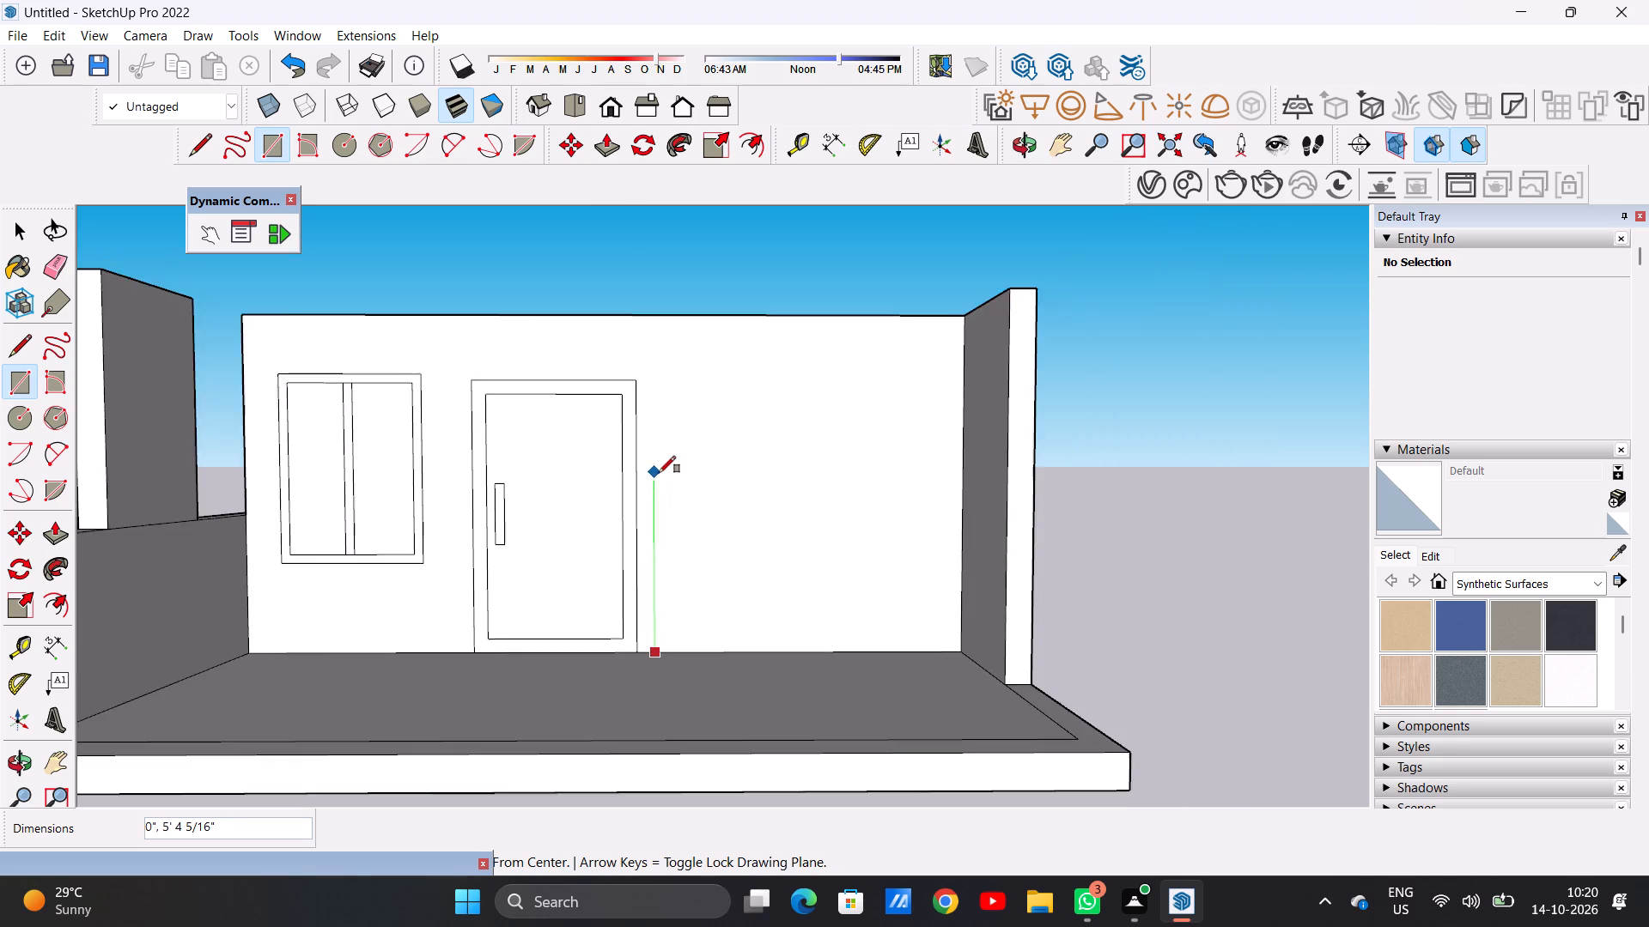
pyautogui.scroll(5, 657, 342)
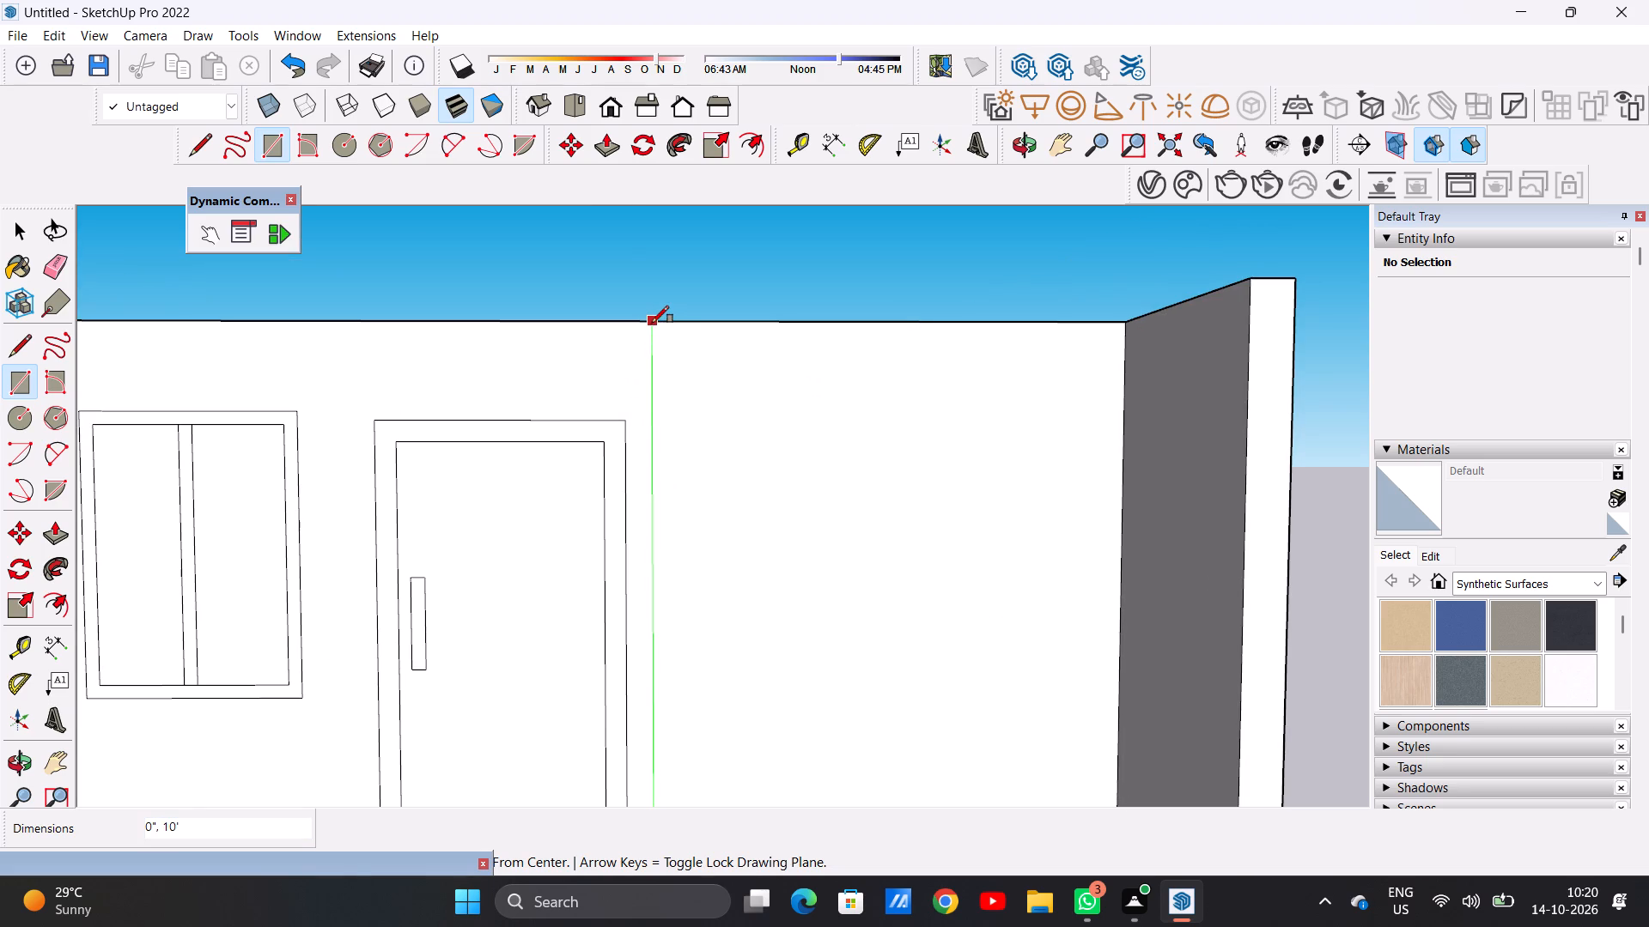
pyautogui.click(652, 323)
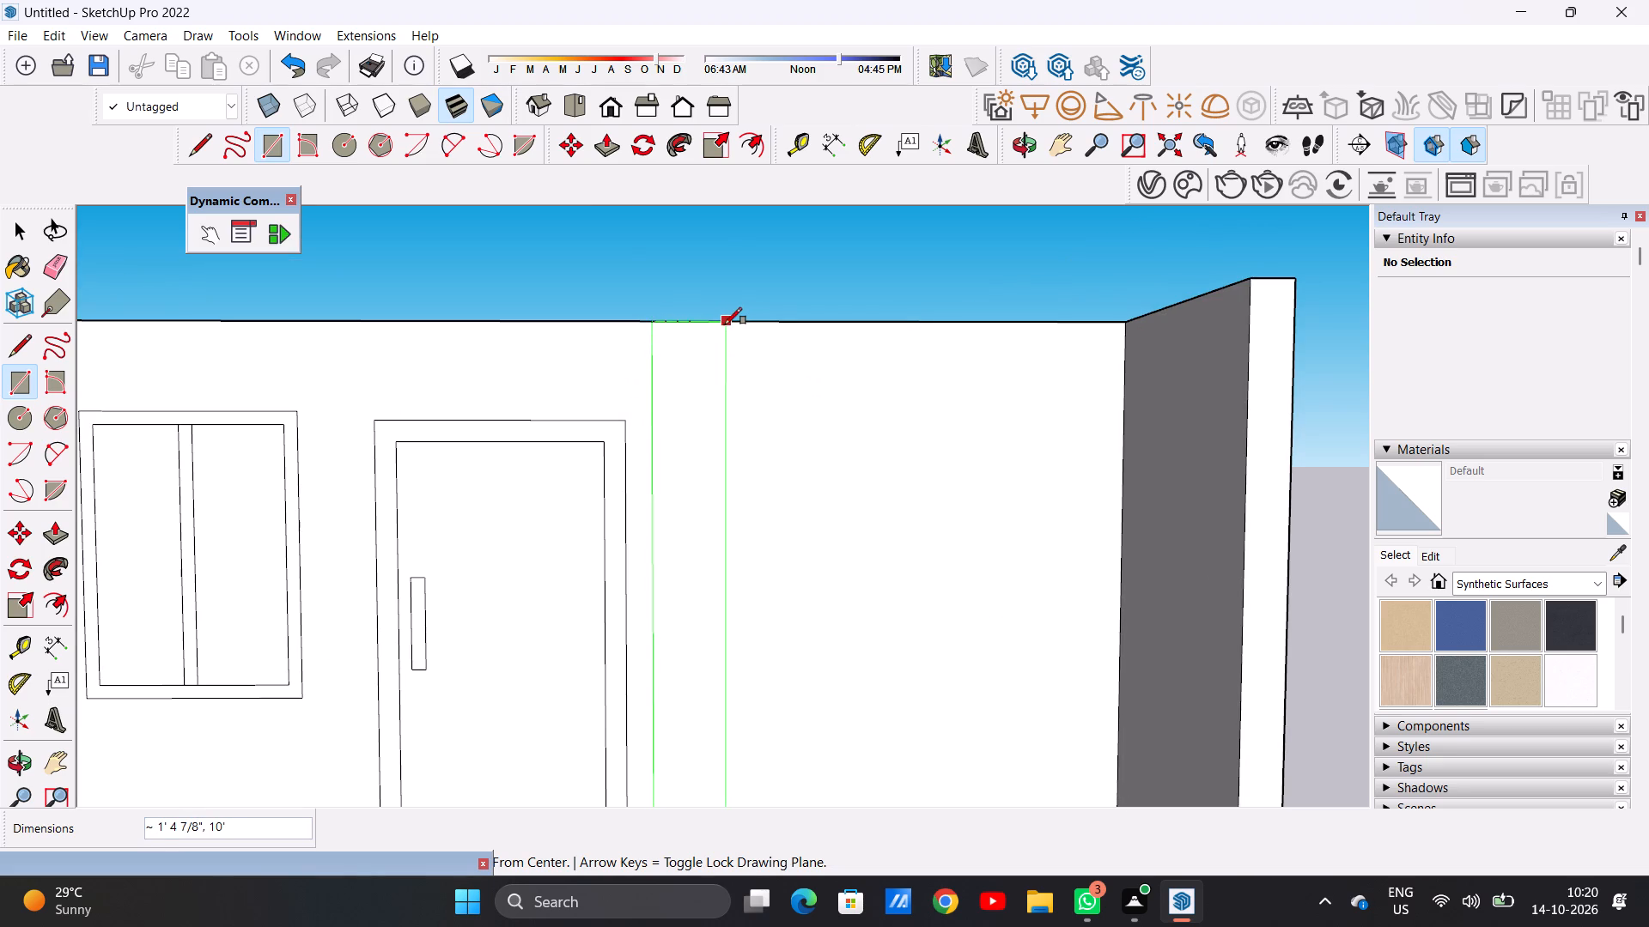
pyautogui.click(723, 325)
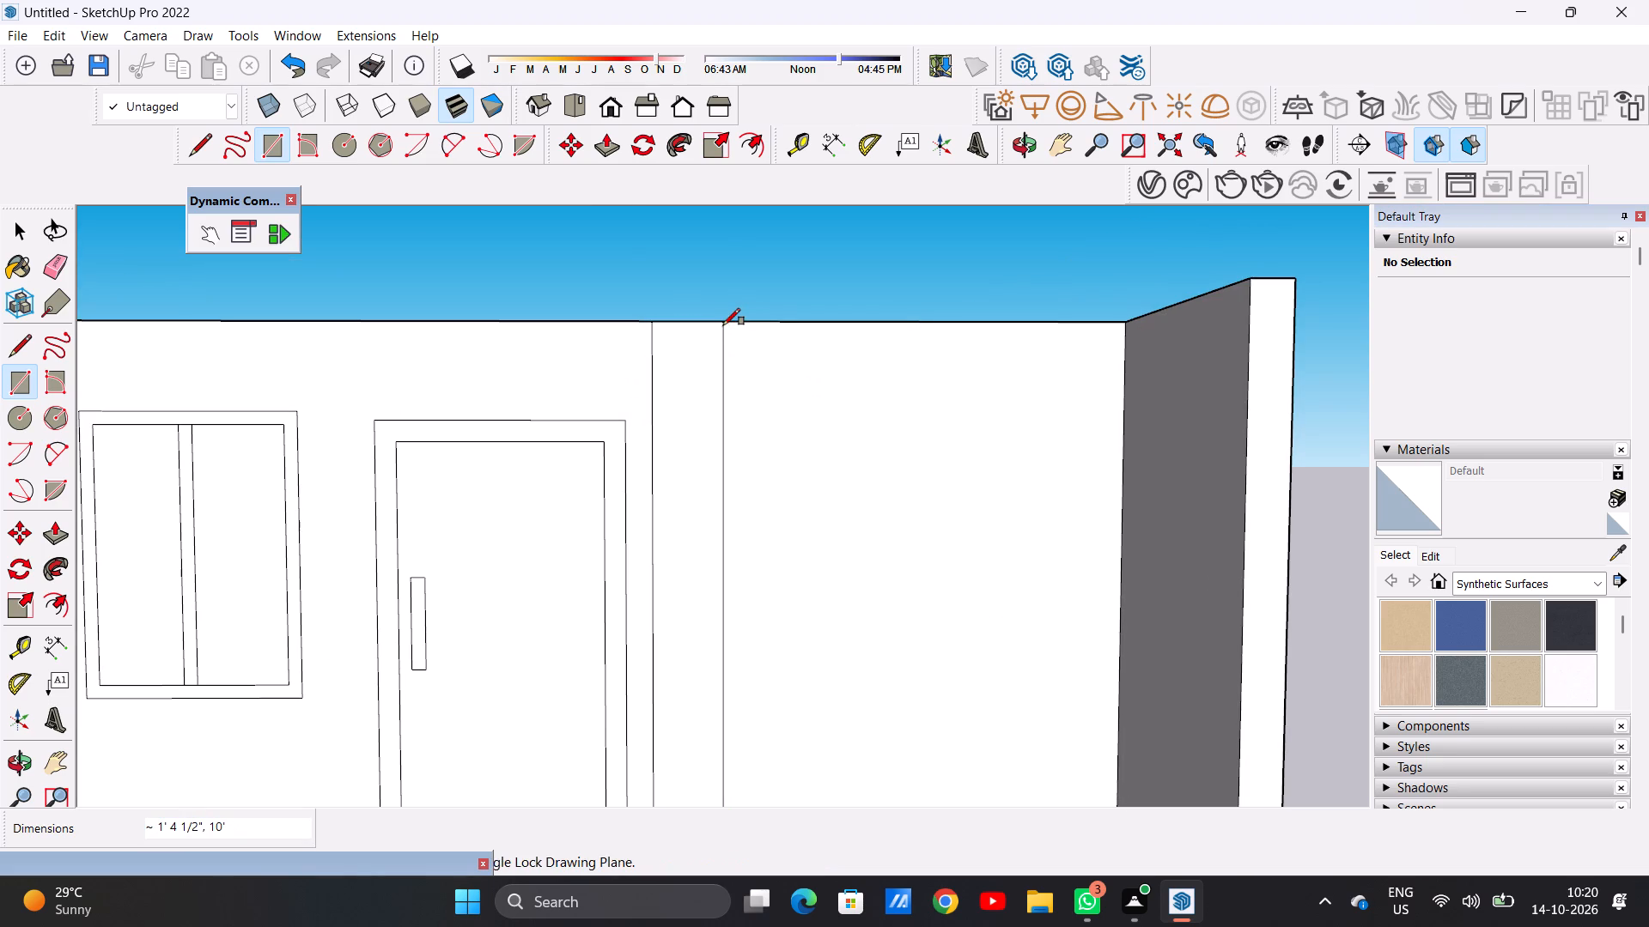
pyautogui.press('space')
# Move the full-height rectangular strip about 4 3/8" along the front wall toward the door frame.
pyautogui.scroll(-5, 550, 532)
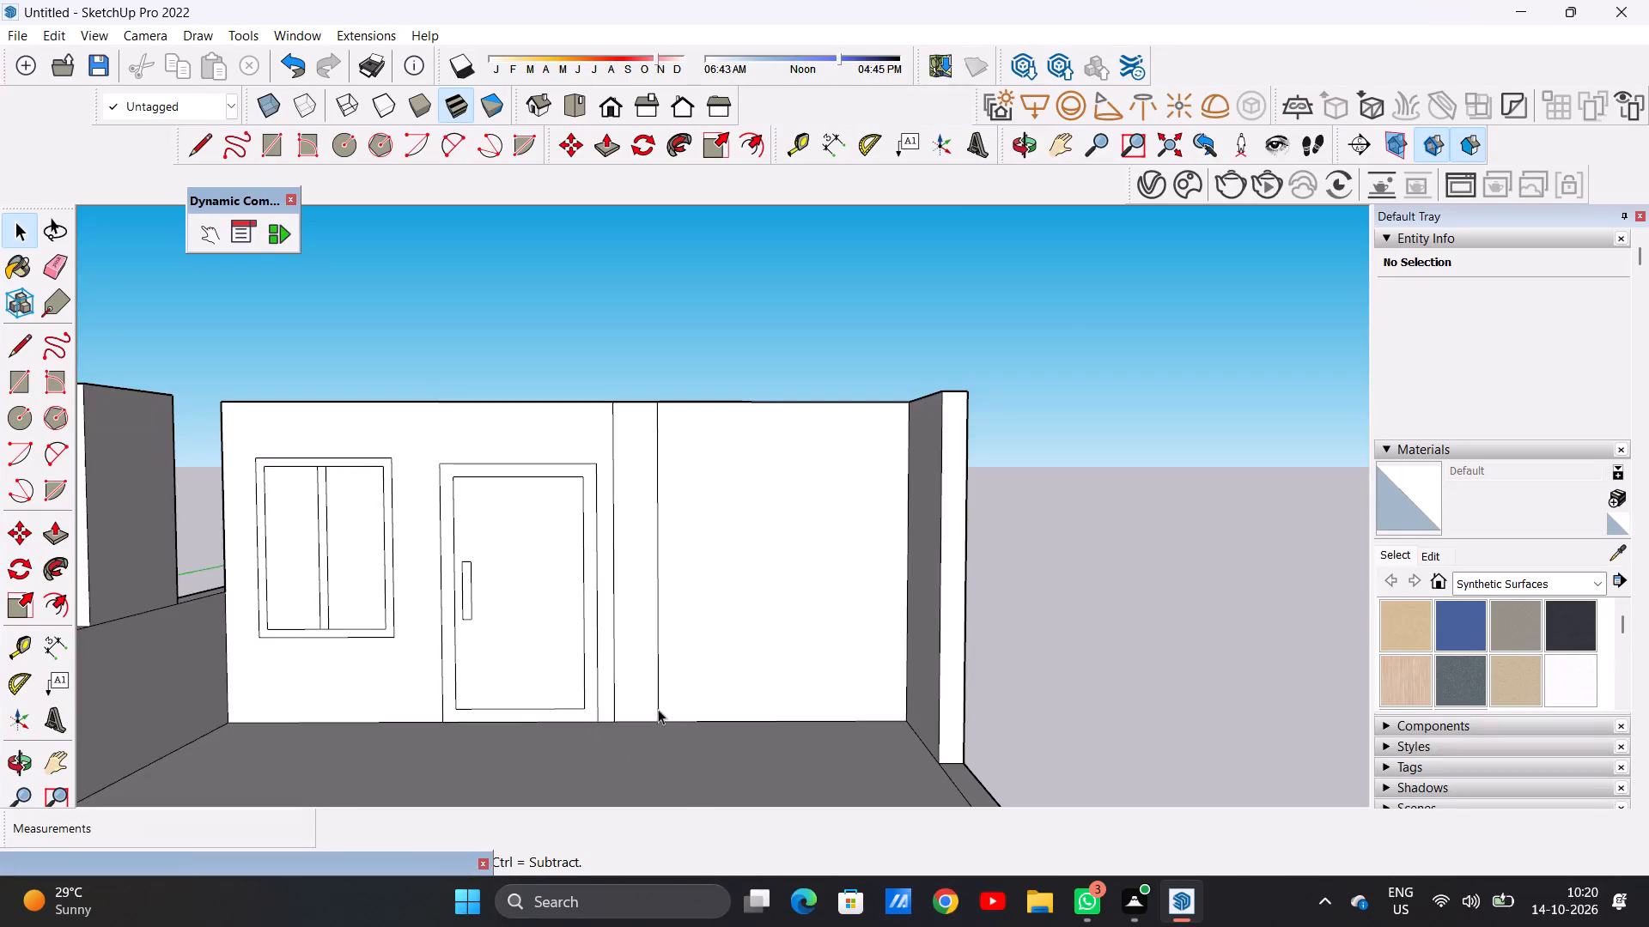
pyautogui.scroll(2, 637, 693)
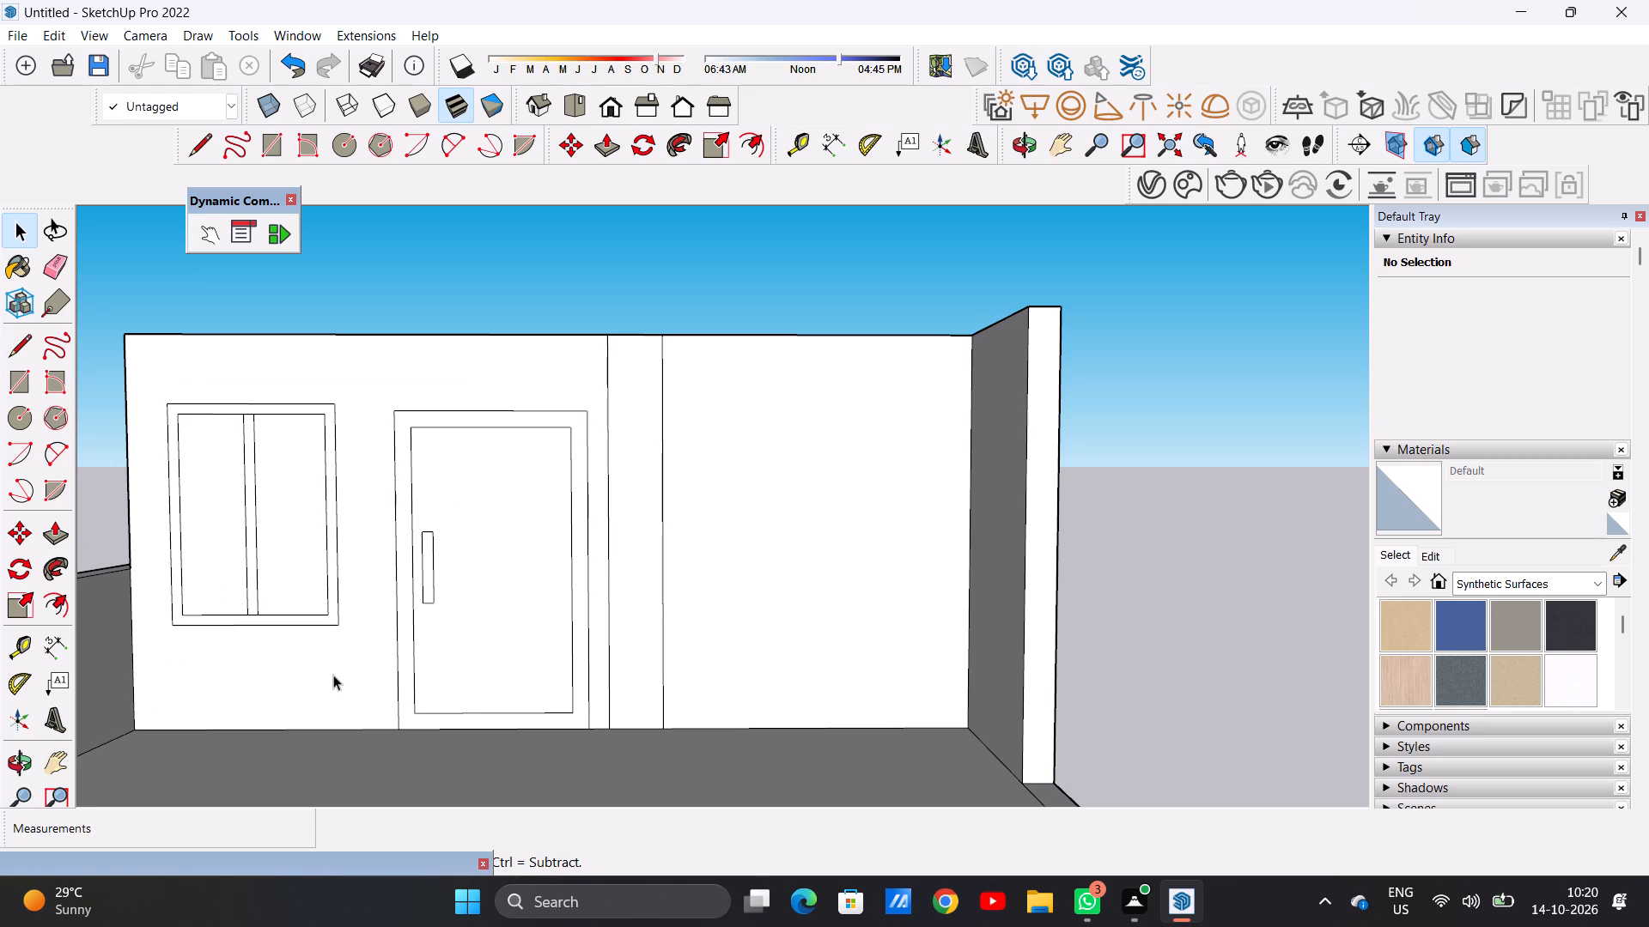
pyautogui.scroll(-3, 416, 633)
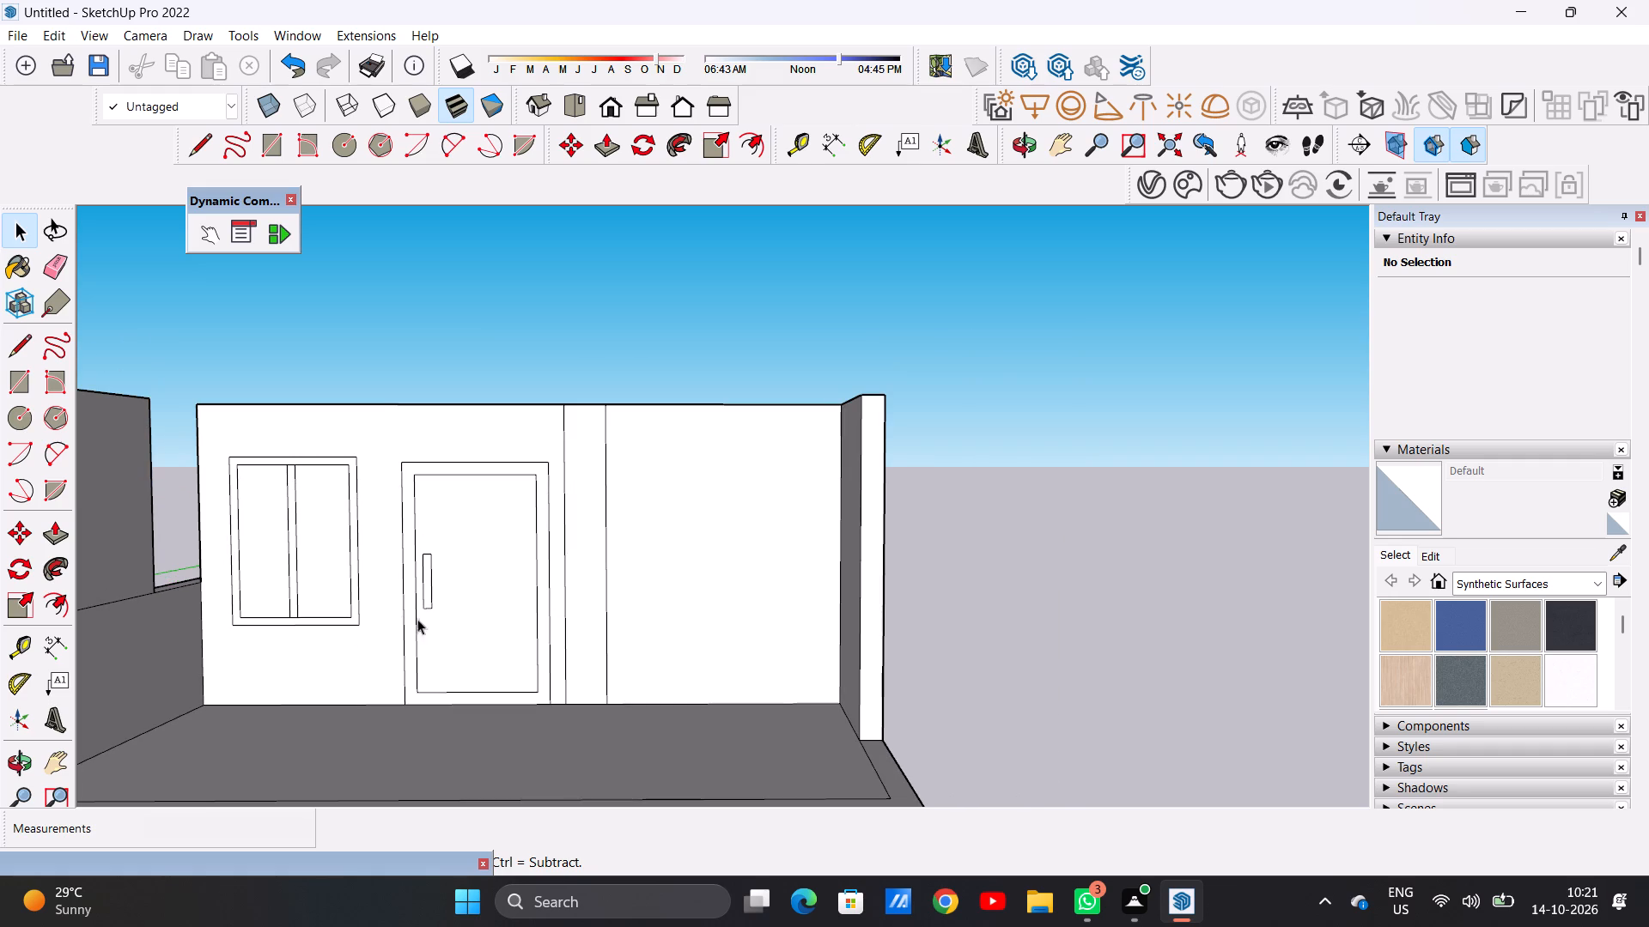
pyautogui.scroll(2, 629, 656)
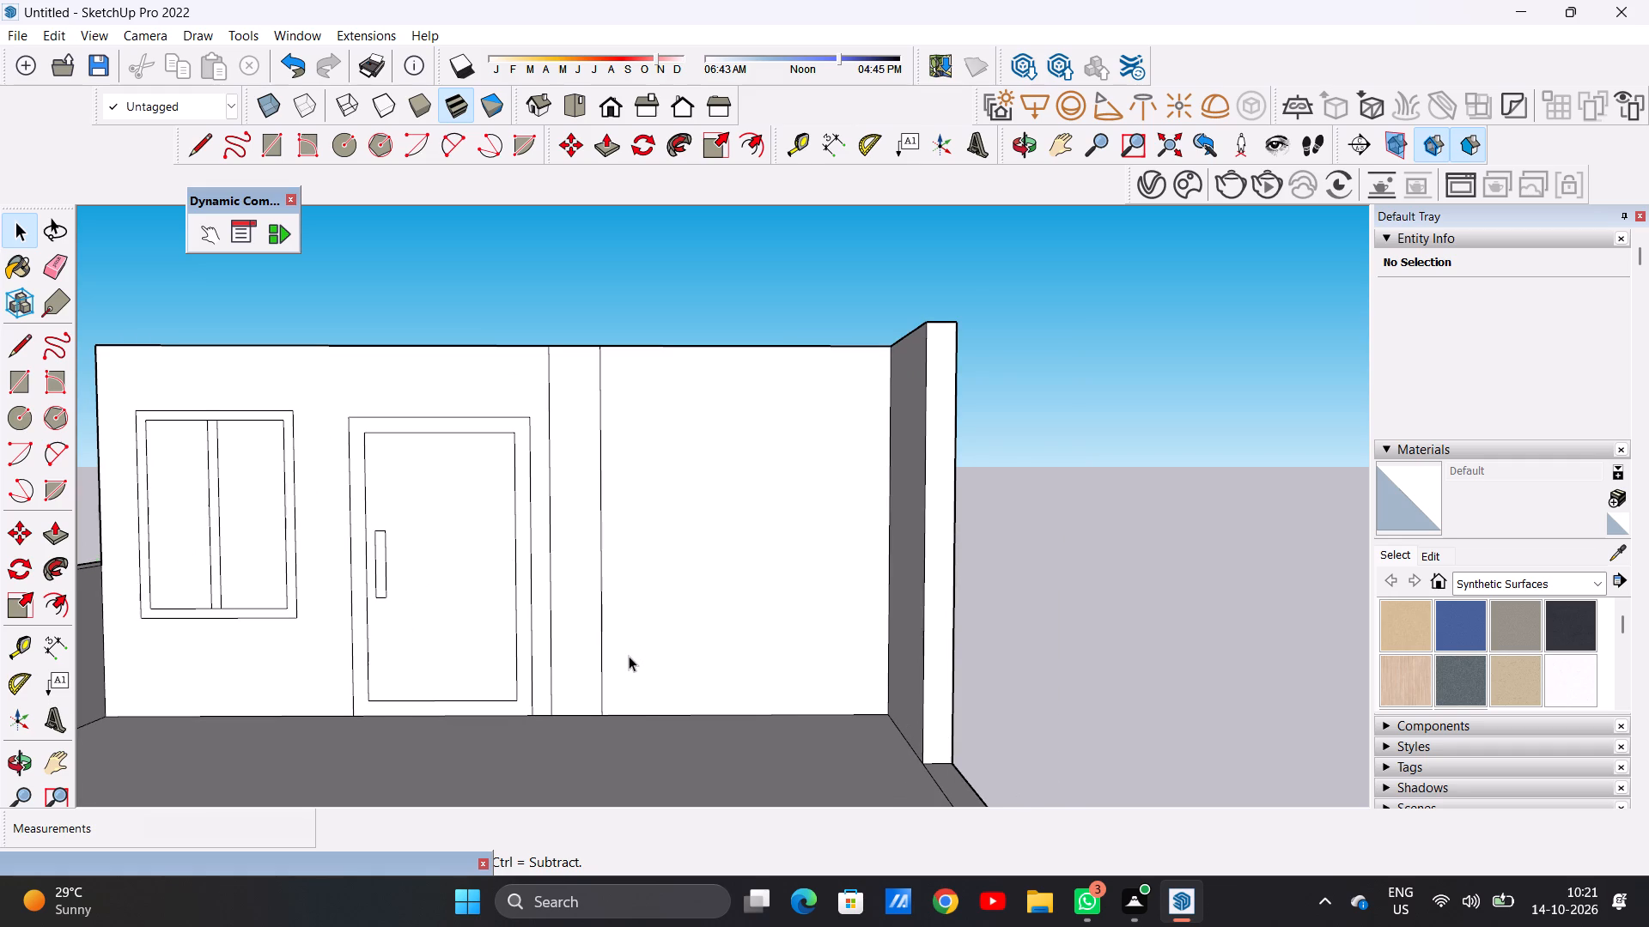
pyautogui.scroll(1, 629, 656)
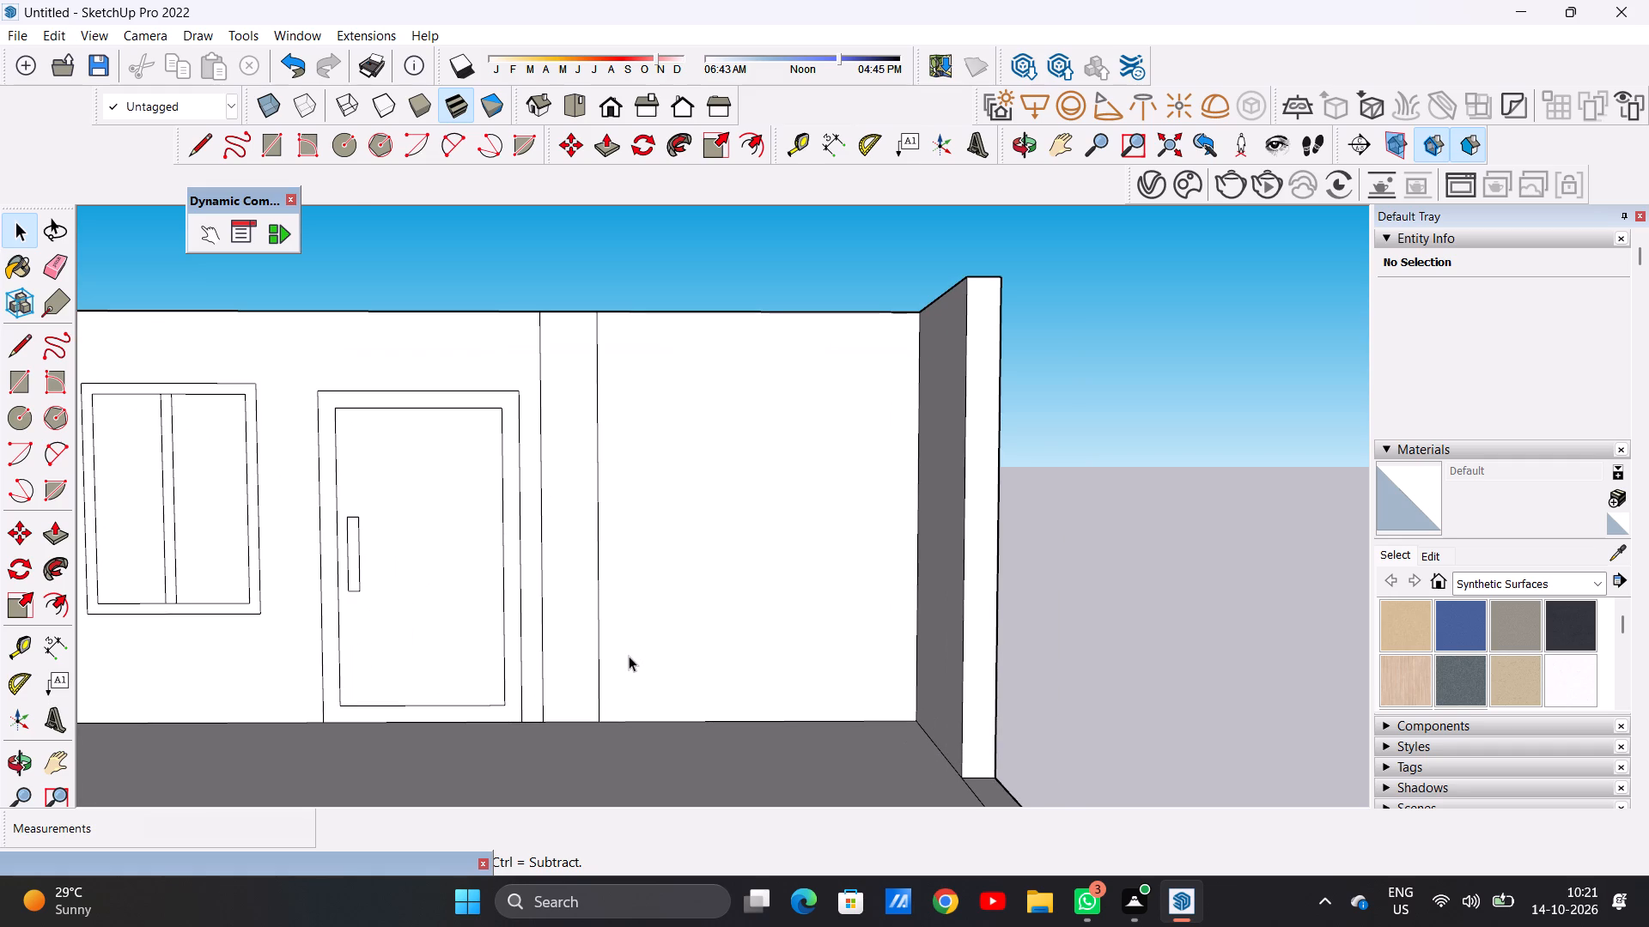
pyautogui.scroll(1, 560, 694)
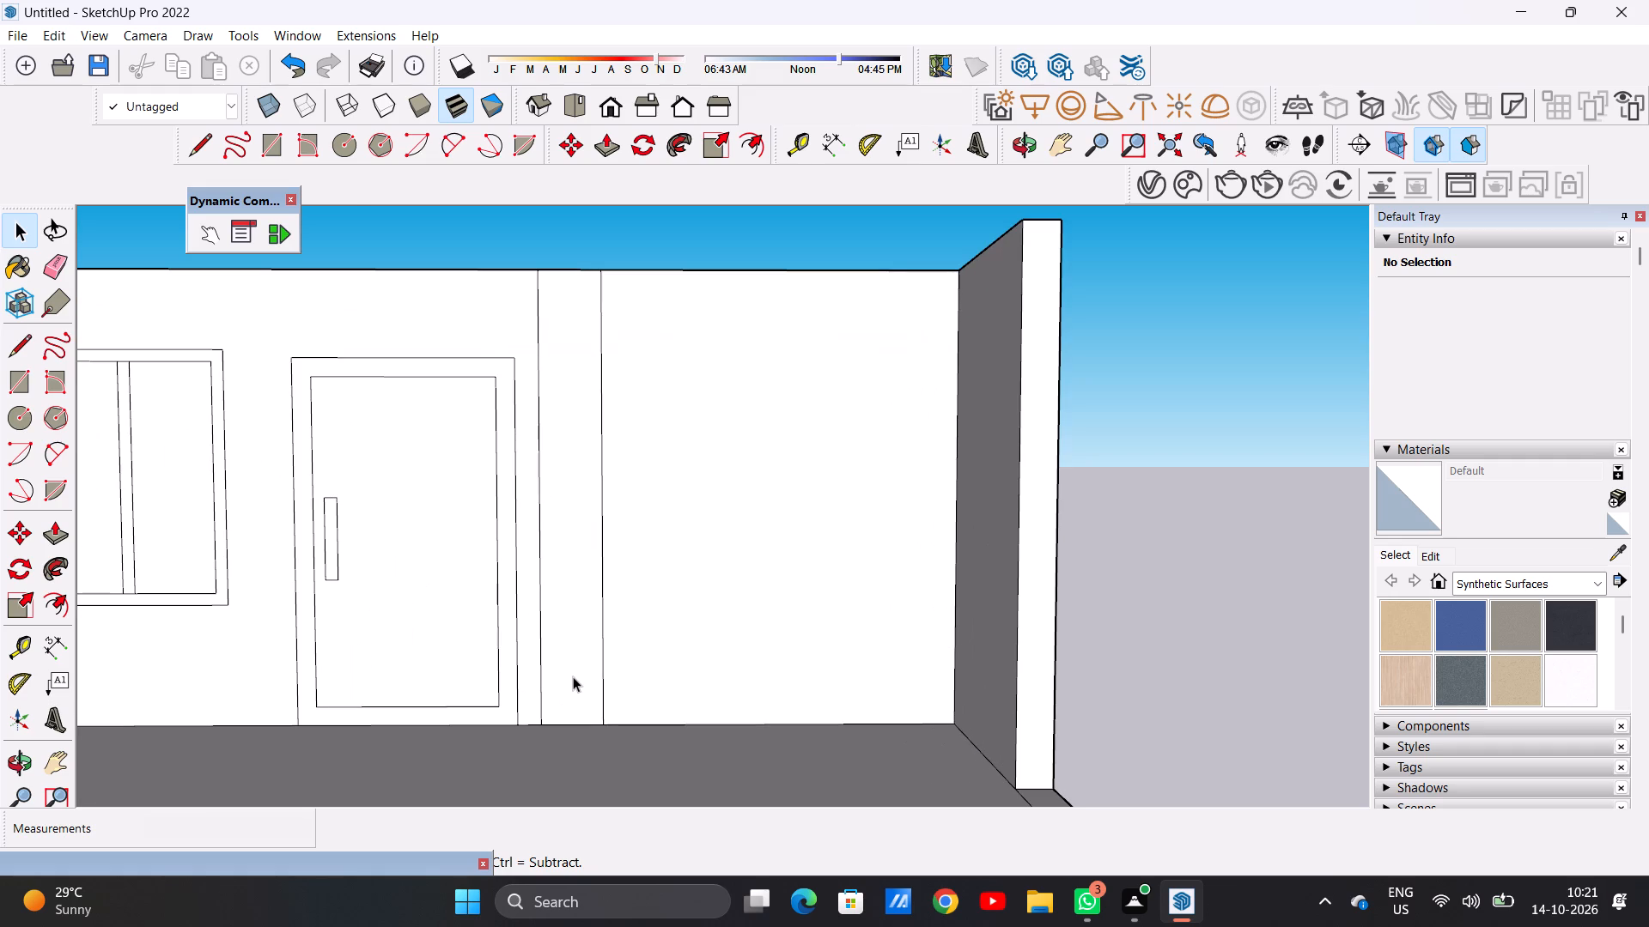
pyautogui.doubleClick(573, 676)
pyautogui.press('m')
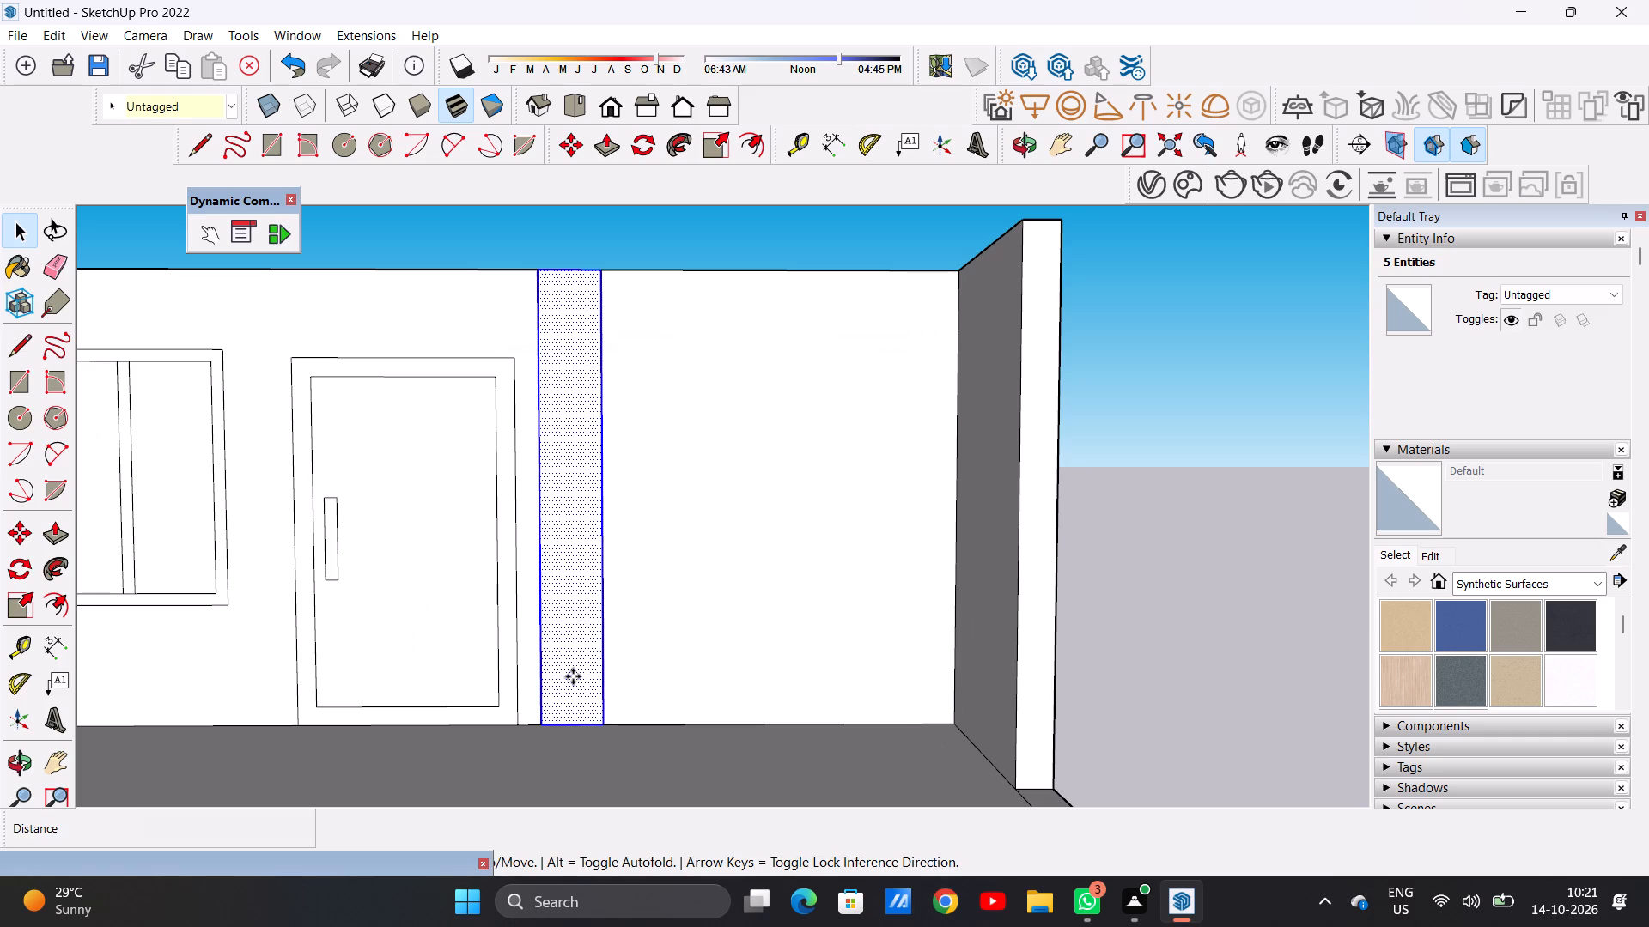
pyautogui.click(550, 730)
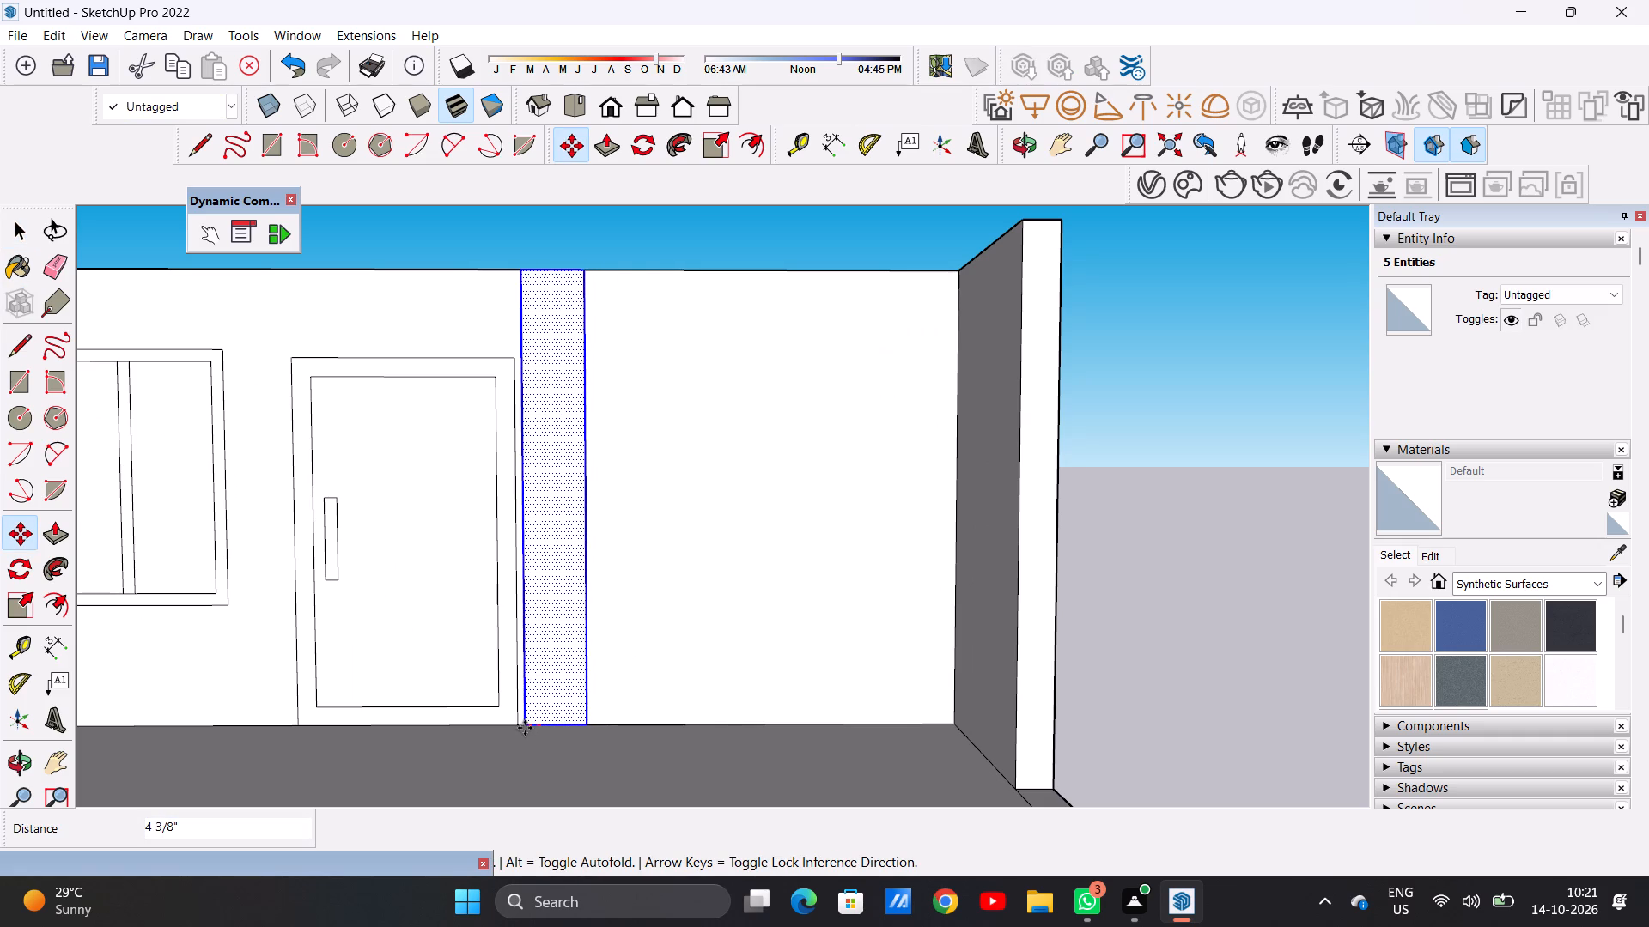
pyautogui.click(525, 728)
pyautogui.press('space')
pyautogui.scroll(-9, 584, 713)
pyautogui.click(606, 387)
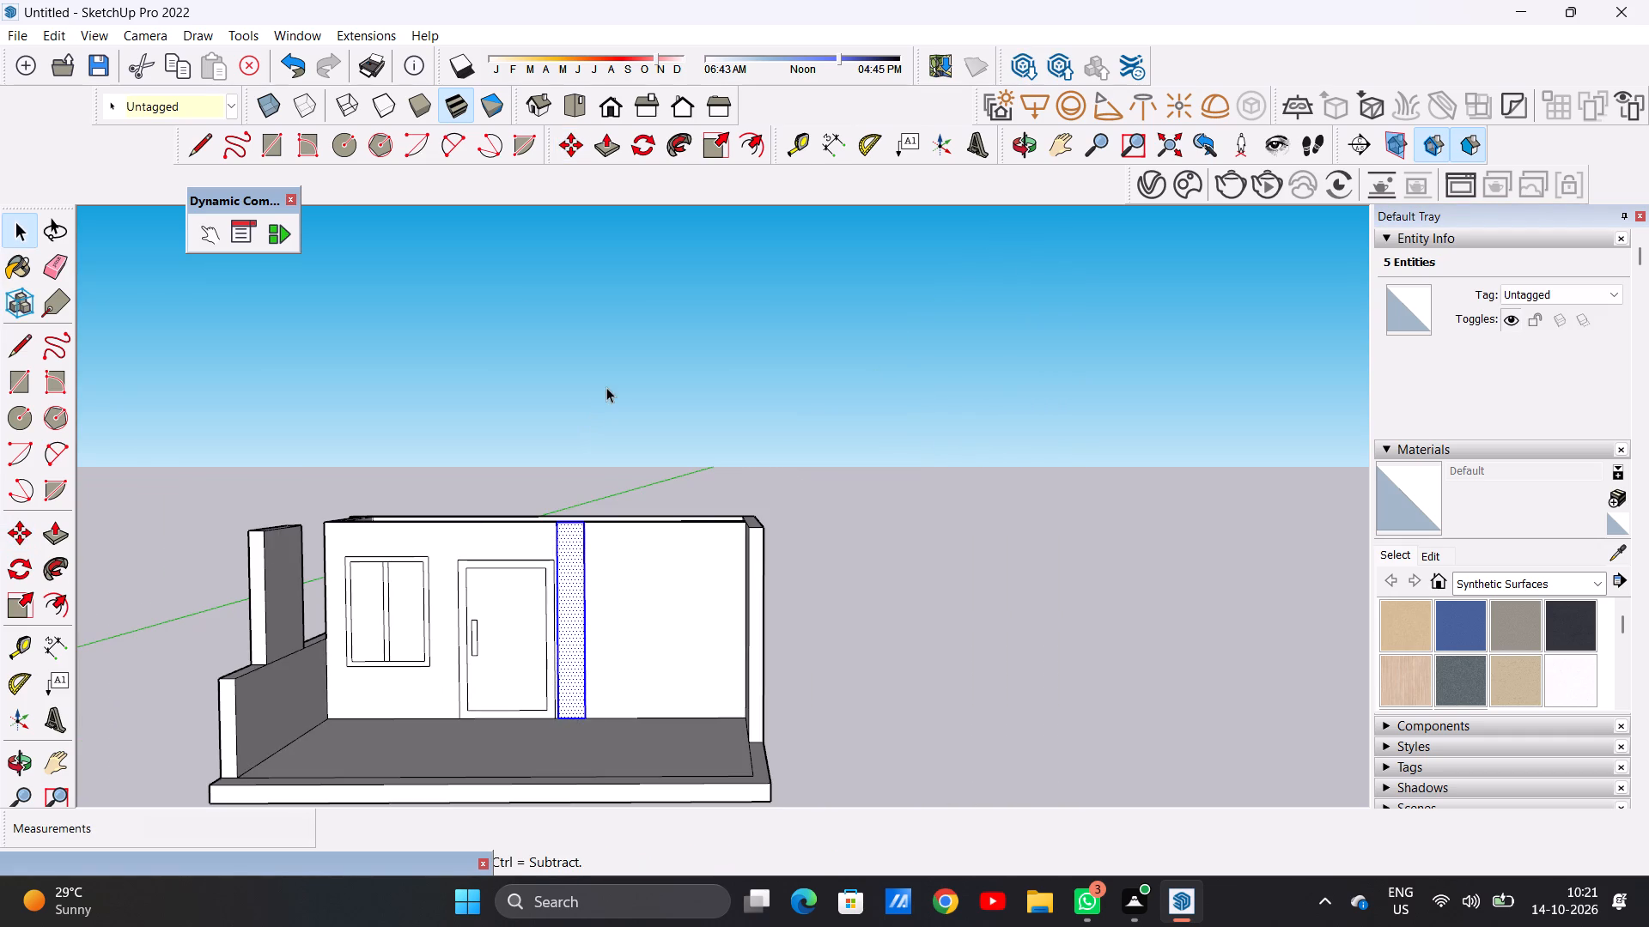
# Push/Pull the strip outward about 4' 3 5/8", level with the front end of the full-height side wall.
pyautogui.scroll(-3, 616, 607)
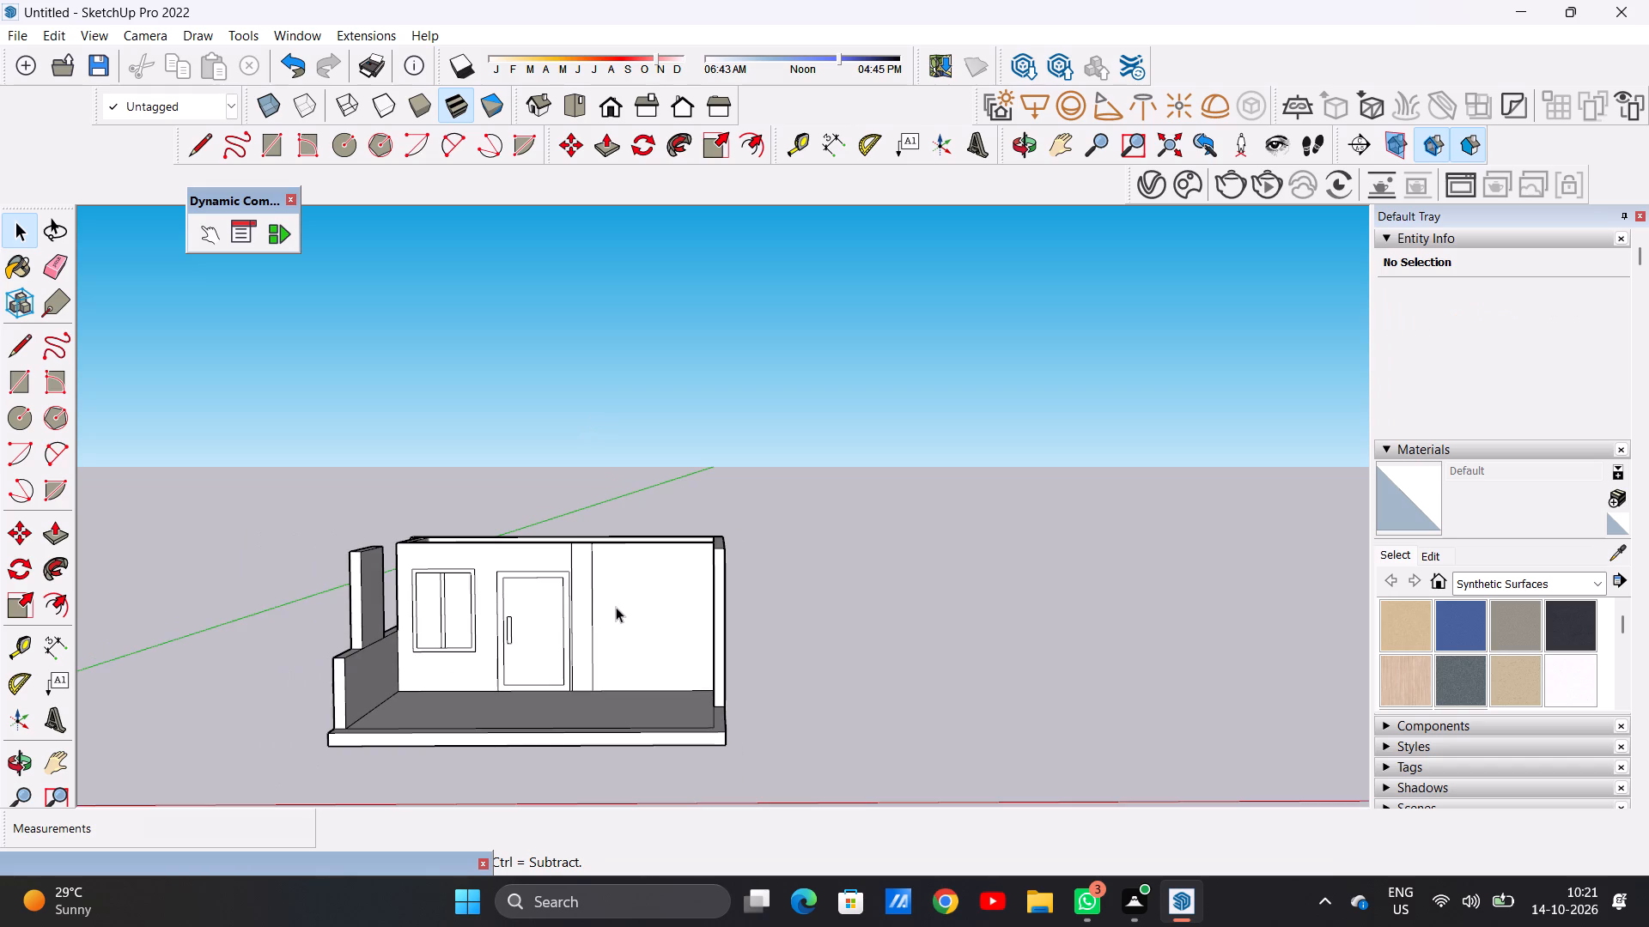
pyautogui.moveTo(539, 610); pyautogui.dragTo(438, 737, button='middle')
pyautogui.scroll(6, 594, 554)
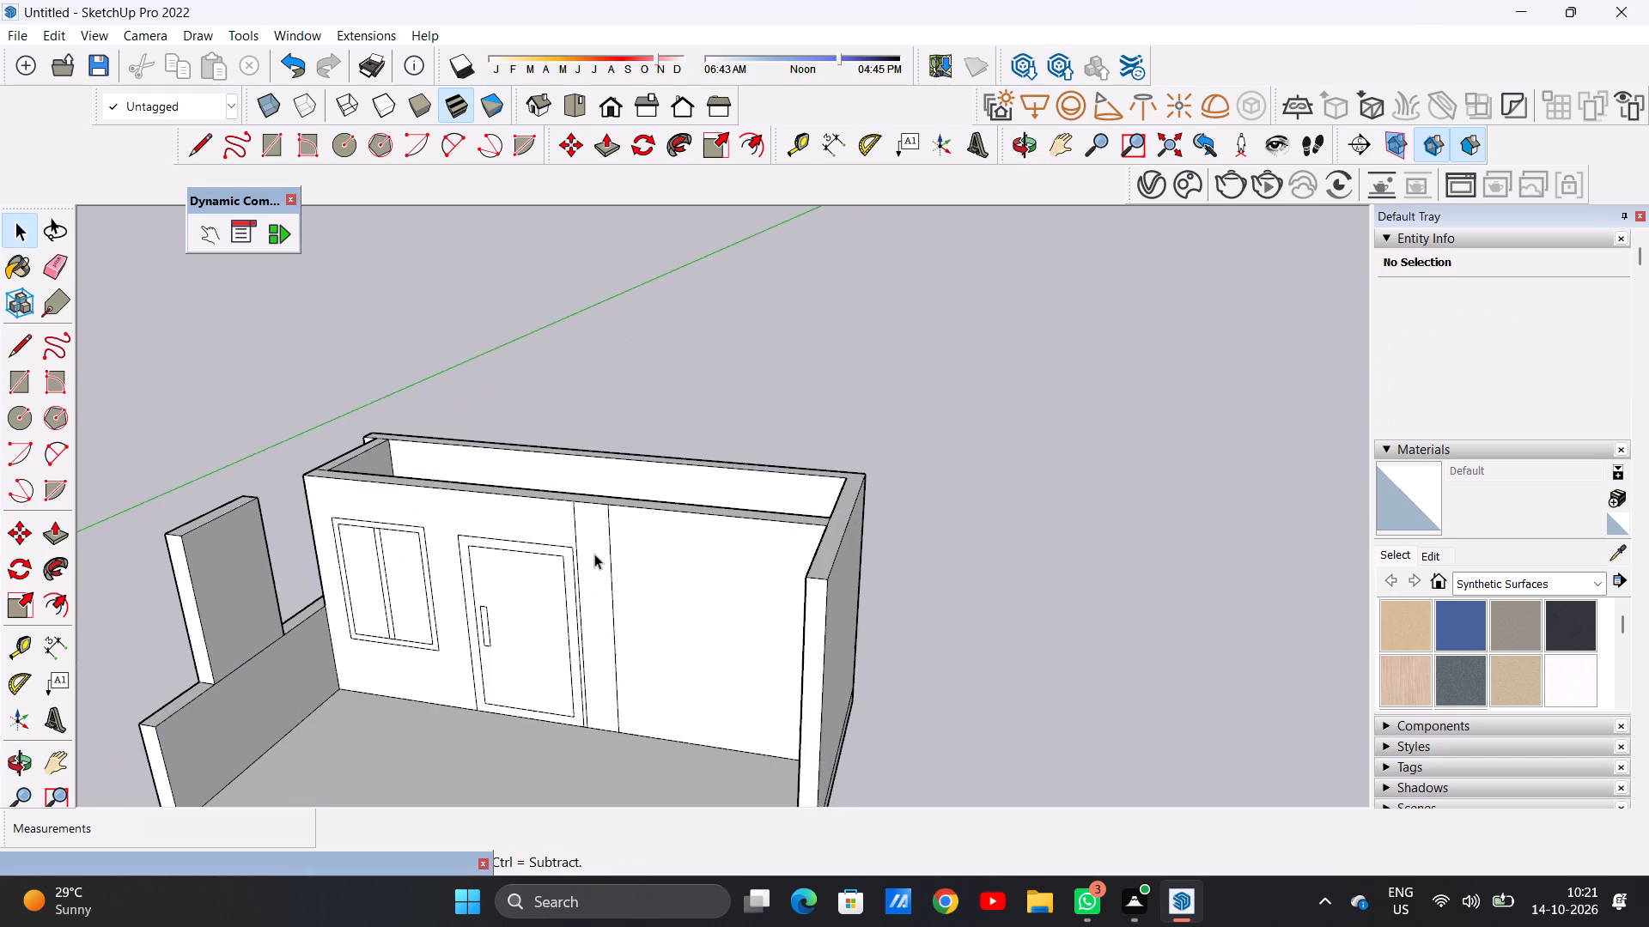
pyautogui.press('p')
pyautogui.scroll(3, 583, 539)
pyautogui.click(594, 536)
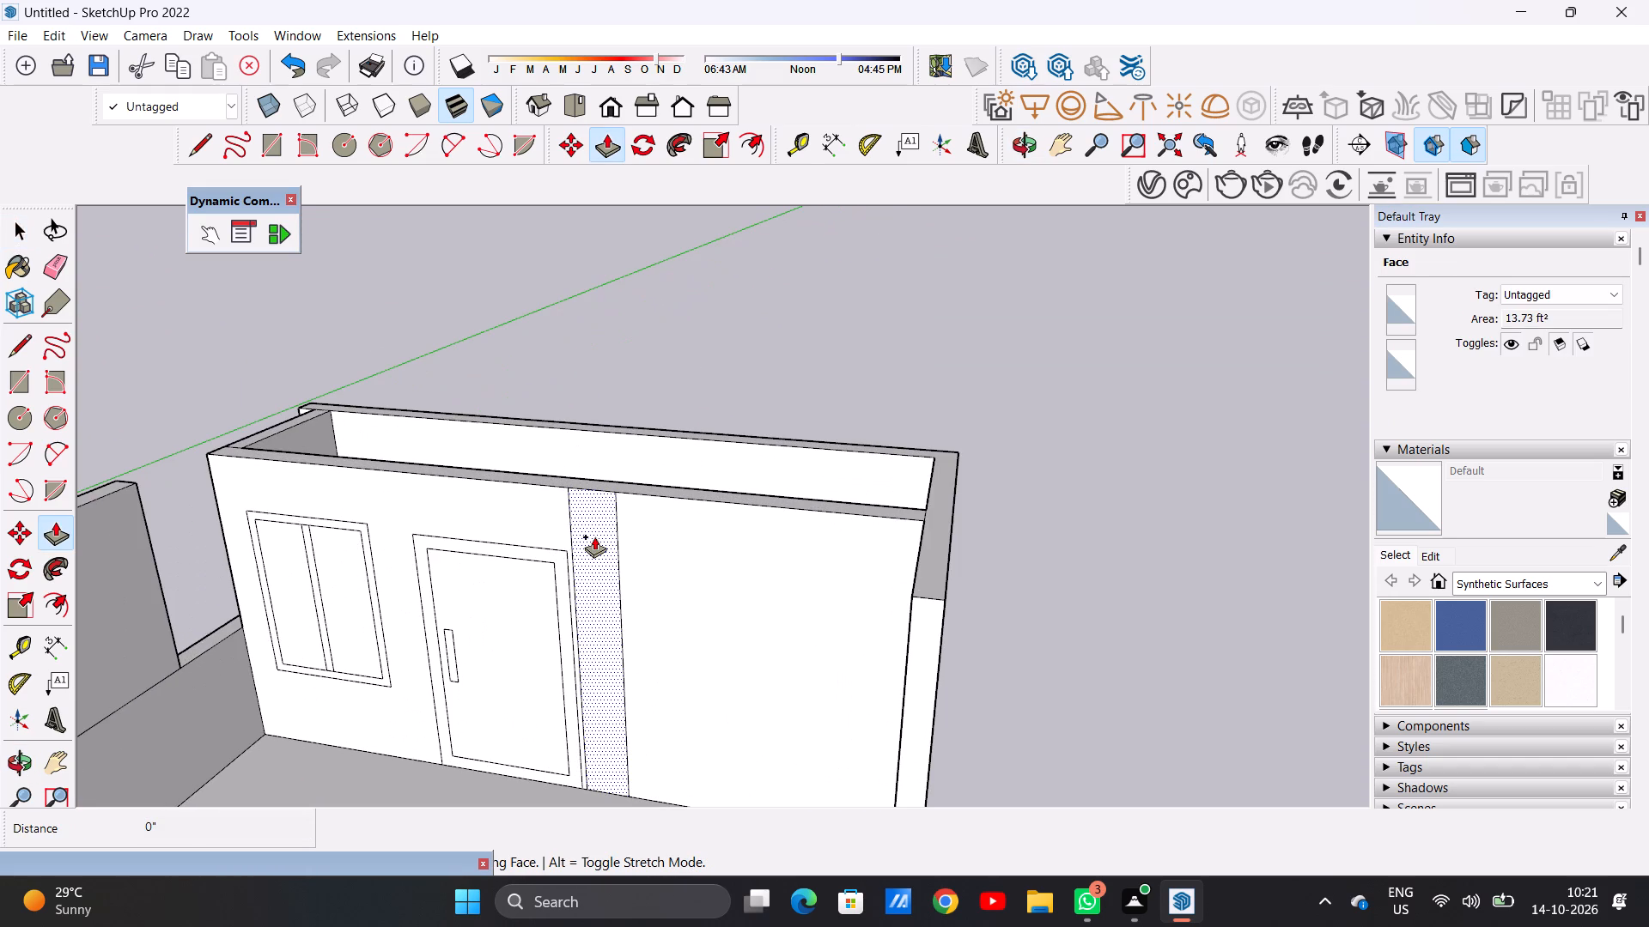
pyautogui.scroll(-6, 570, 591)
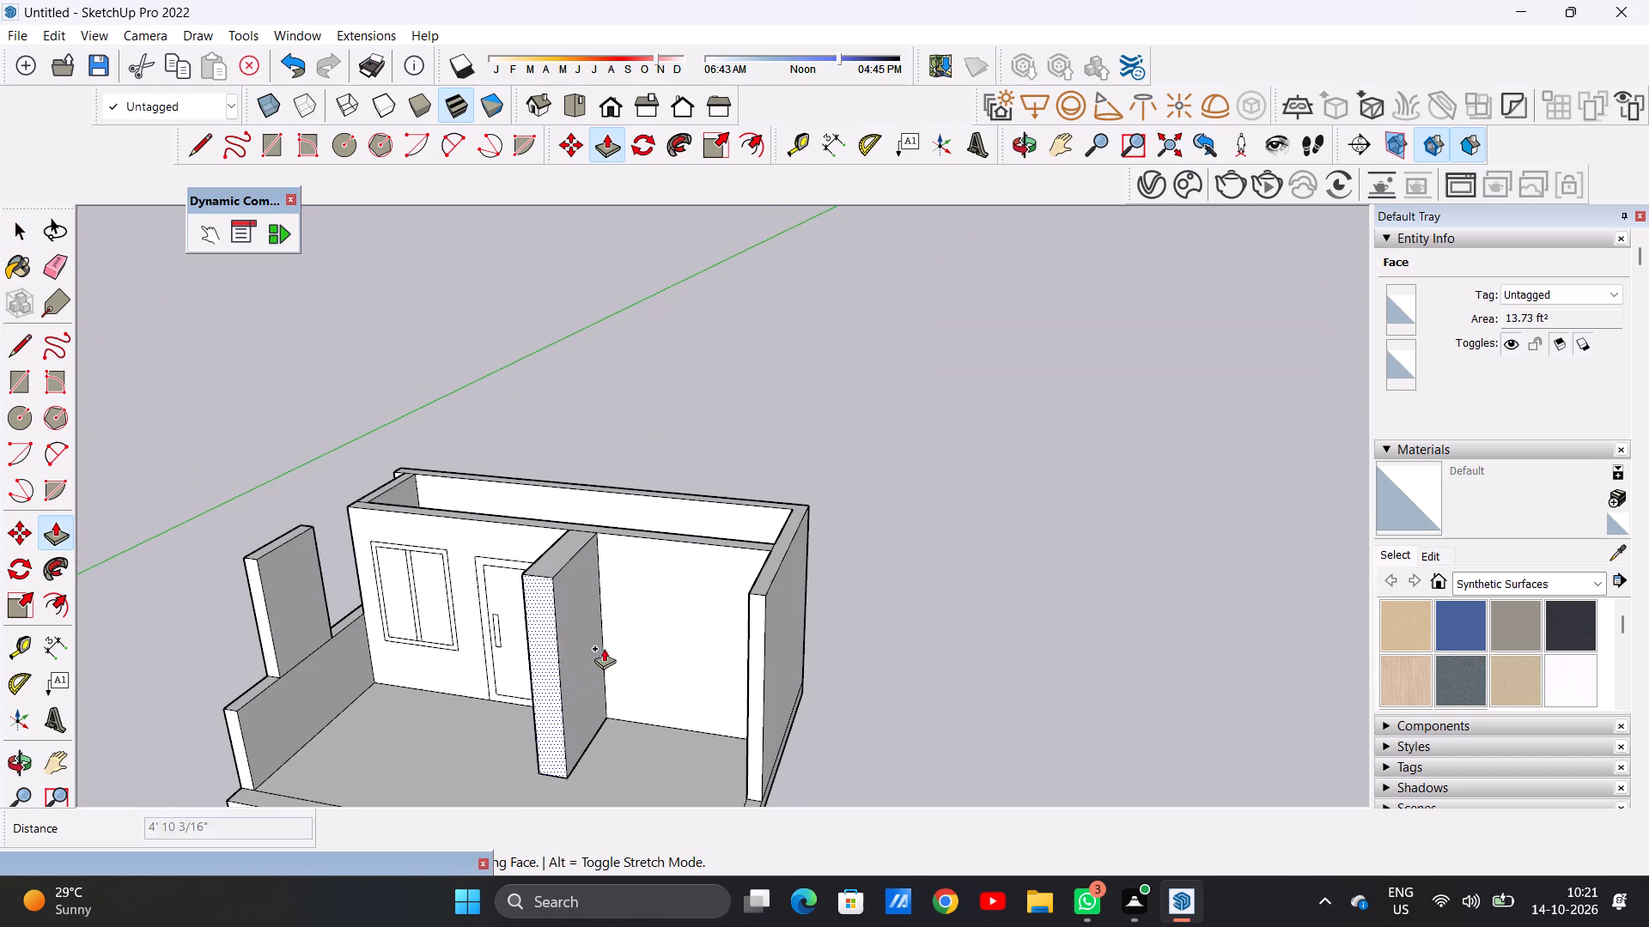
pyautogui.click(753, 596)
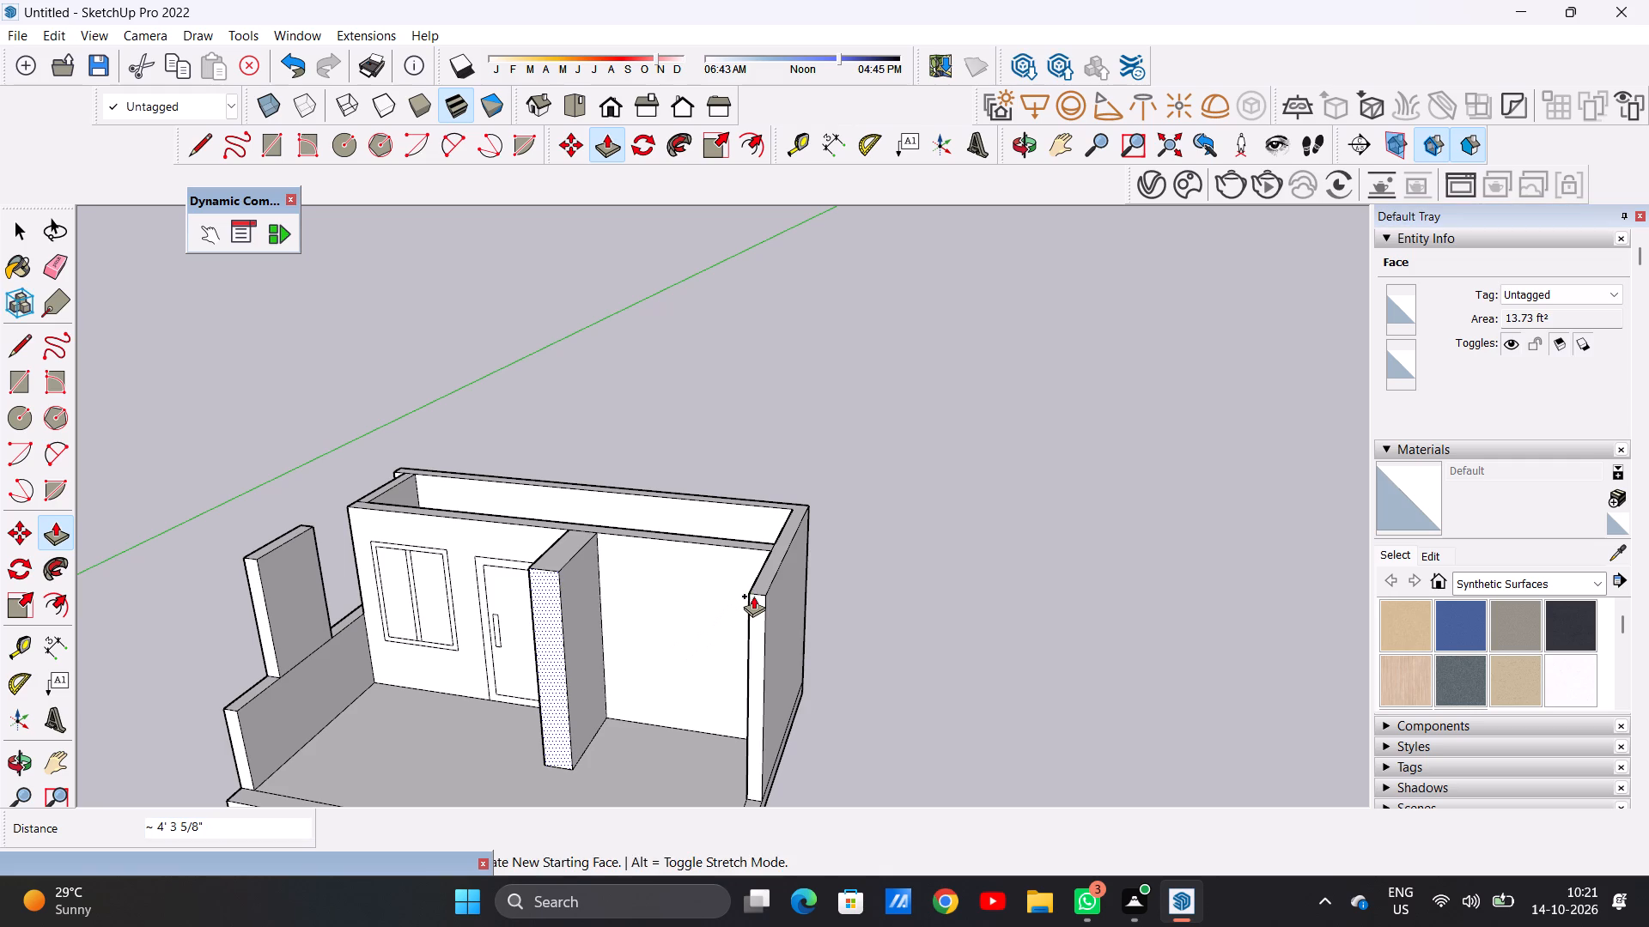
pyautogui.press('space')
# Push/Pull the full-height side wall's inner face across to the projecting strip, filling the space between them as a solid block.
pyautogui.scroll(-6, 573, 644)
pyautogui.moveTo(547, 650); pyautogui.dragTo(673, 568, button='middle')
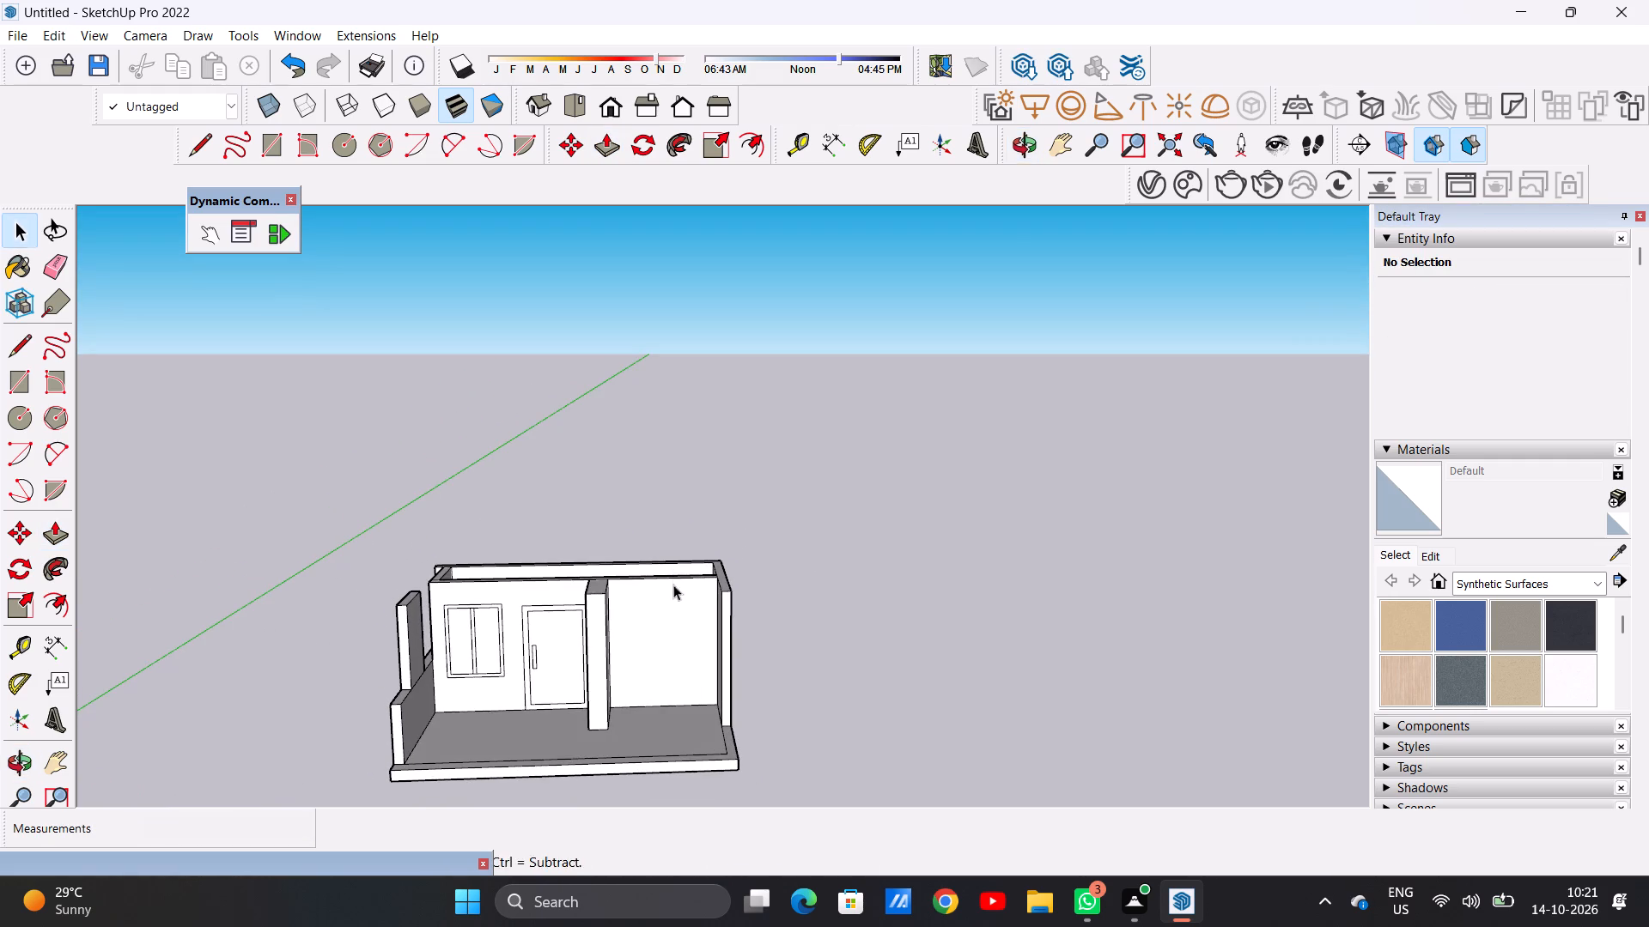
pyautogui.moveTo(669, 618); pyautogui.dragTo(746, 625, button='middle')
pyautogui.scroll(6, 735, 620)
pyautogui.press('p')
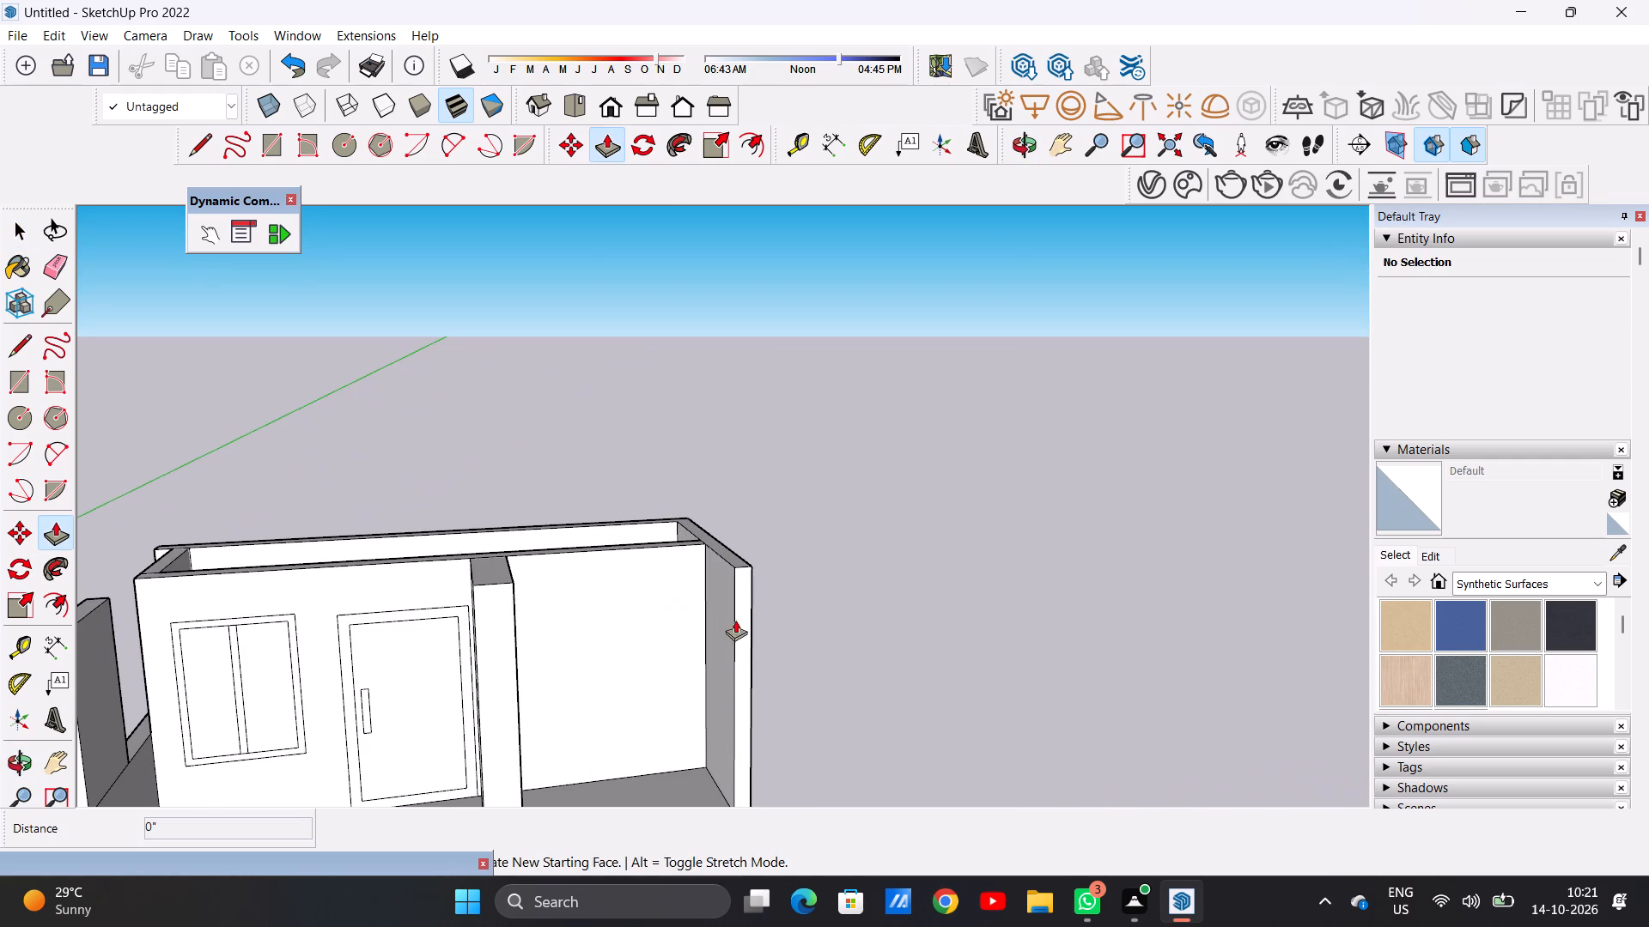
pyautogui.scroll(6, 721, 612)
pyautogui.click(721, 611)
pyautogui.scroll(-8, 612, 607)
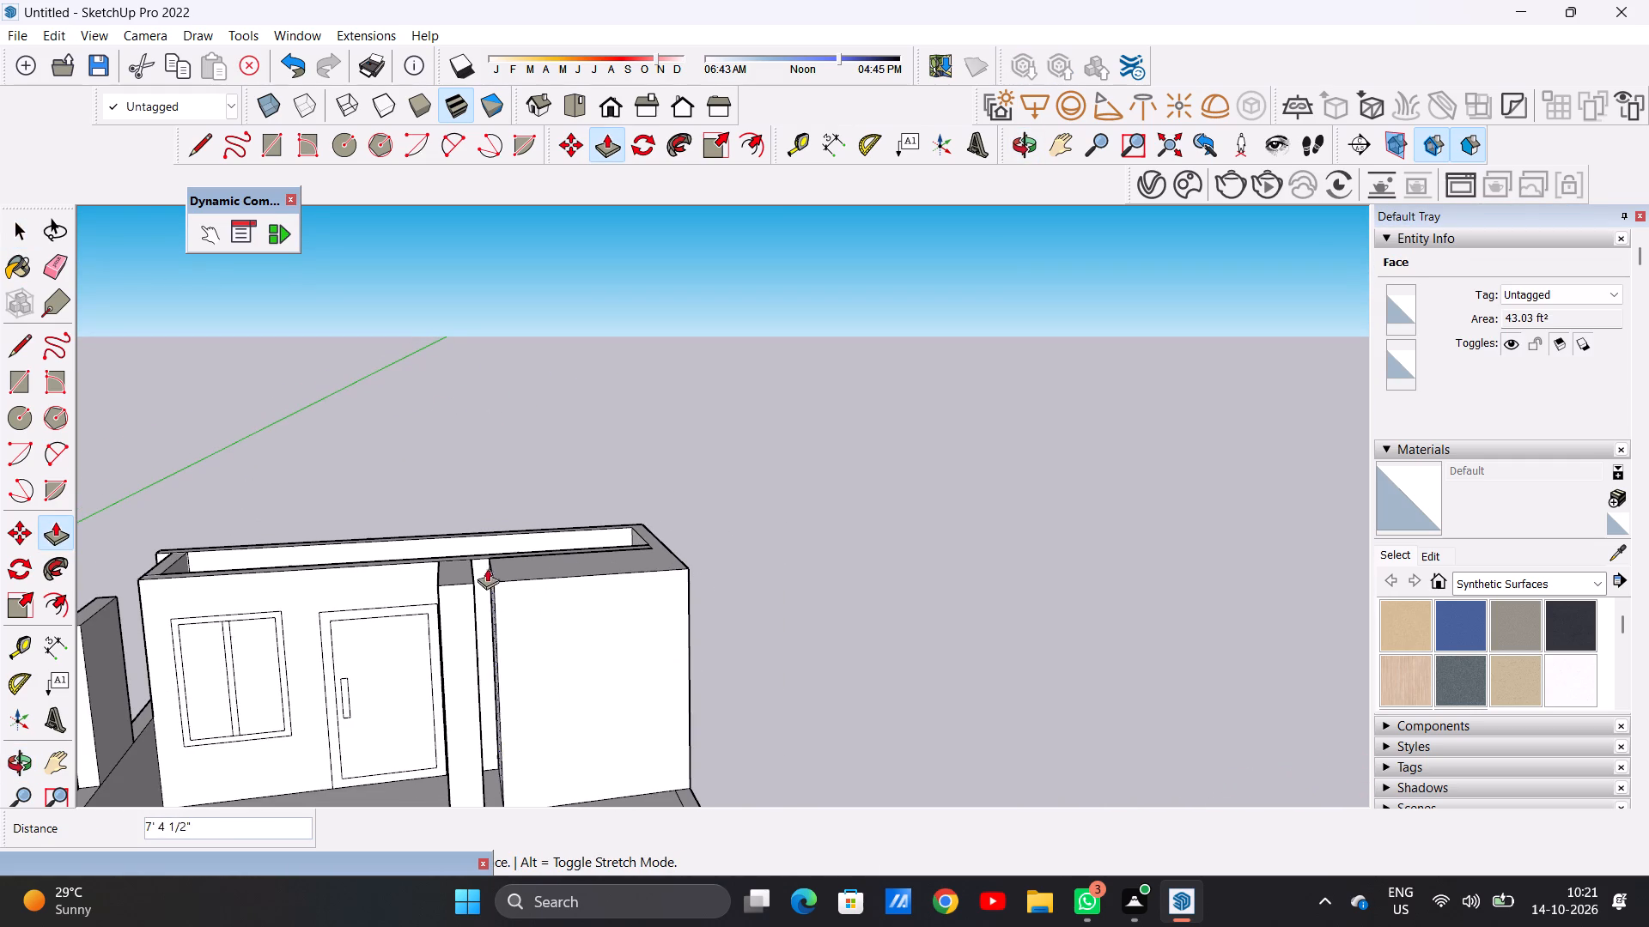
pyautogui.click(471, 578)
pyautogui.press('space')
# Examine the projecting block beside the door and the overall model from several angles.
pyautogui.scroll(-5, 482, 591)
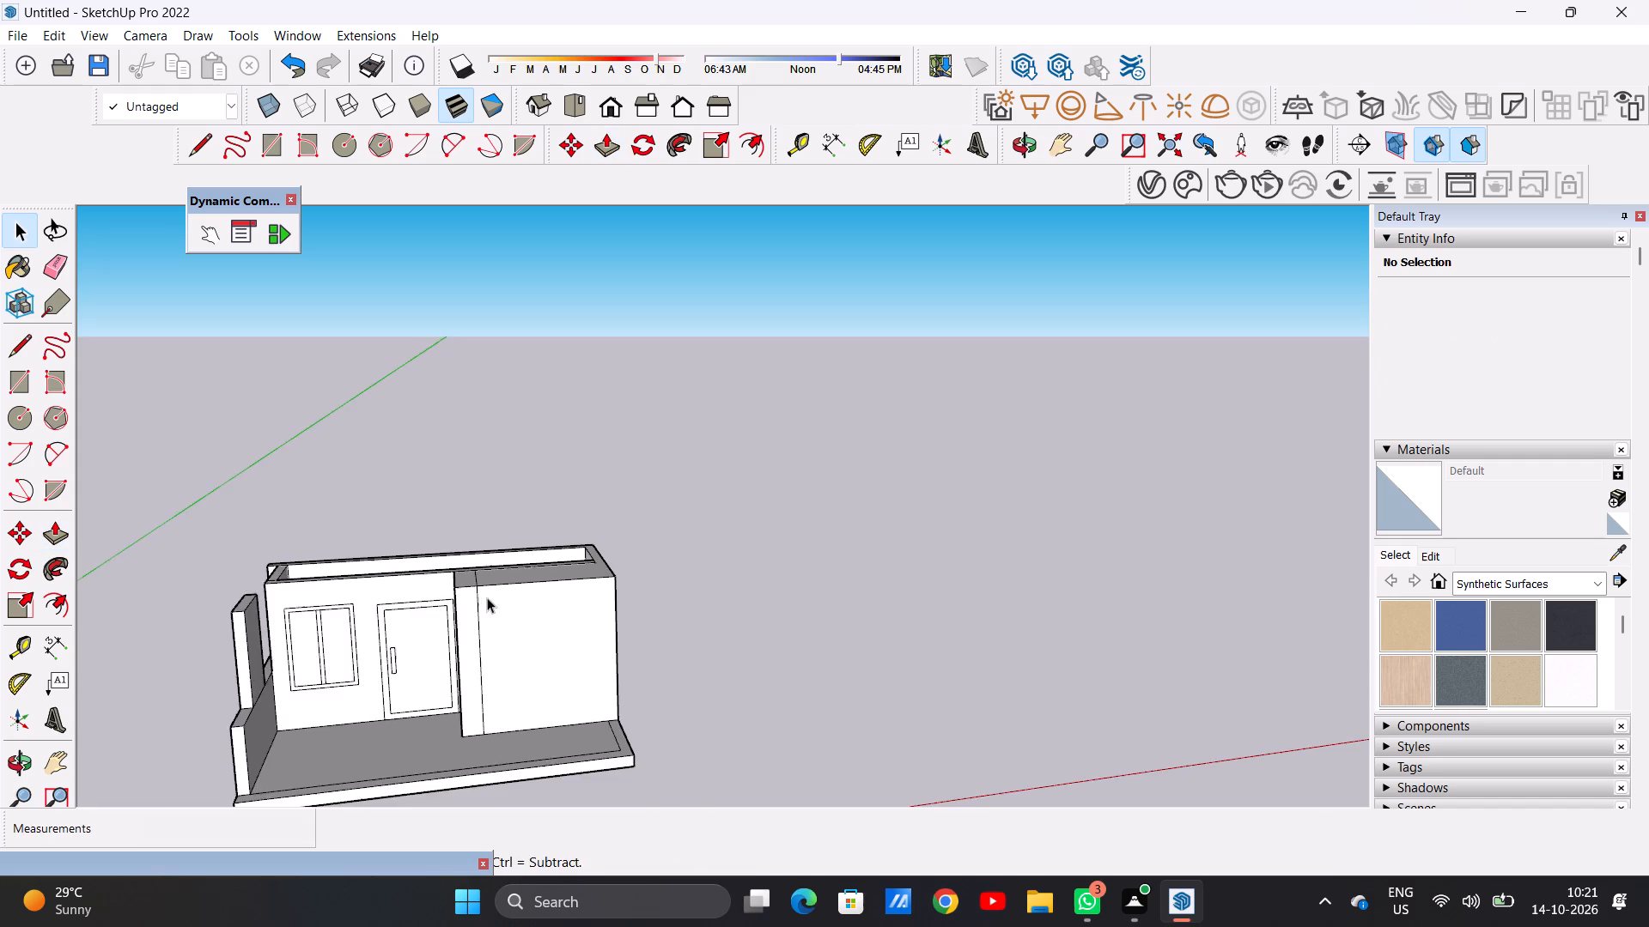
pyautogui.moveTo(496, 626); pyautogui.dragTo(414, 749, button='middle')
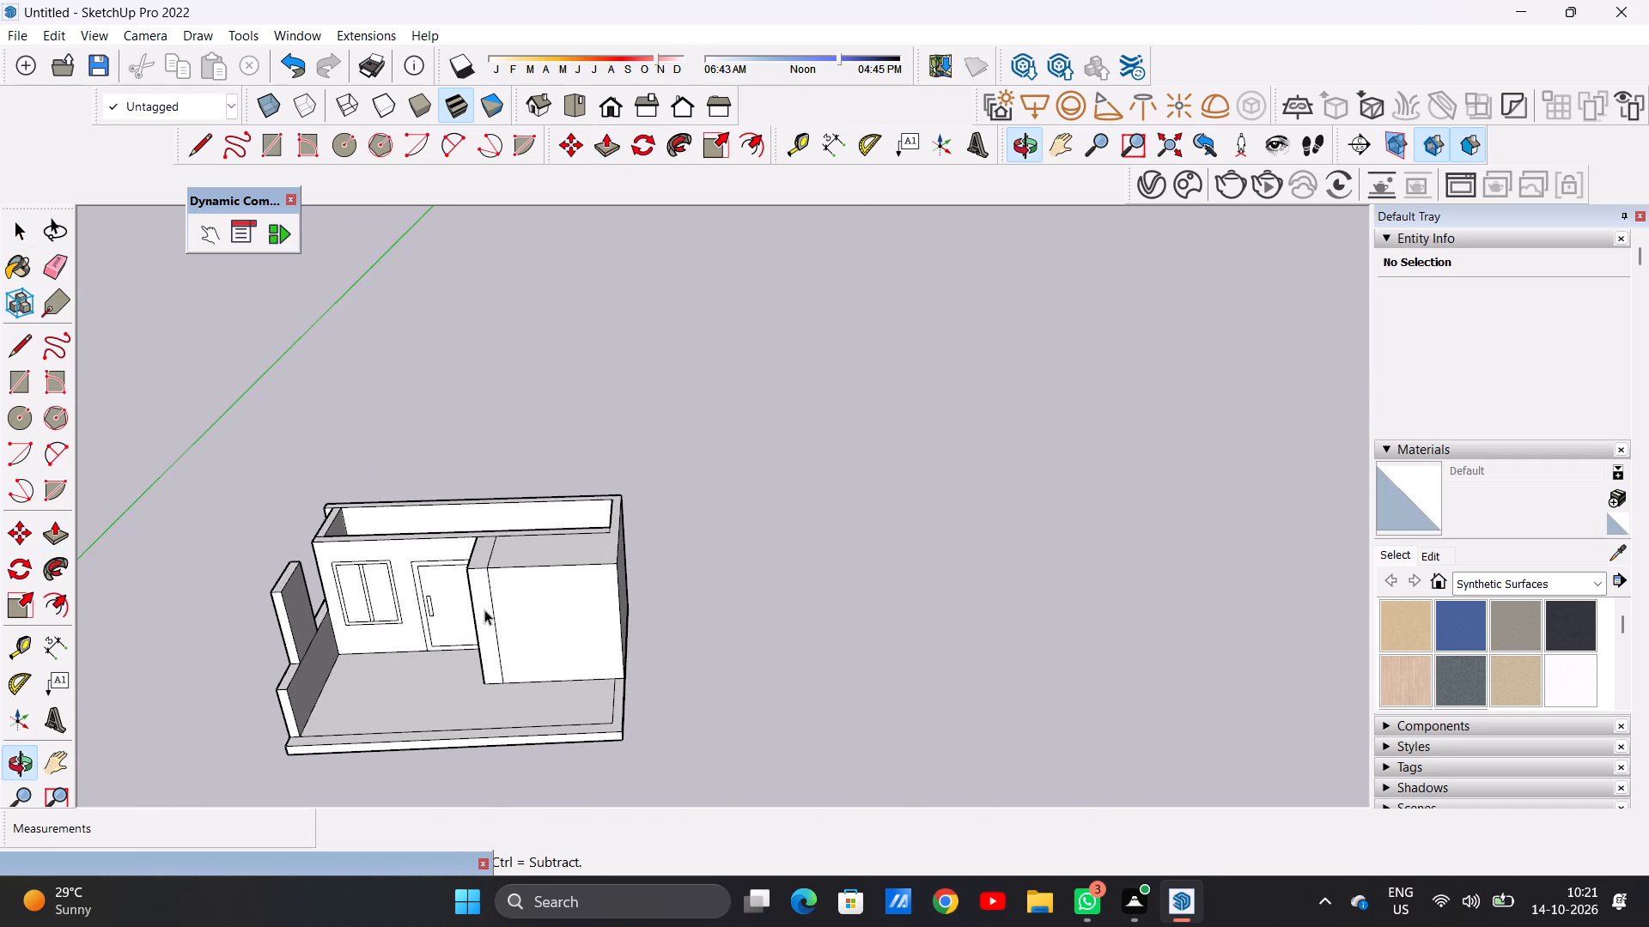
pyautogui.scroll(4, 484, 609)
pyautogui.scroll(-3, 484, 599)
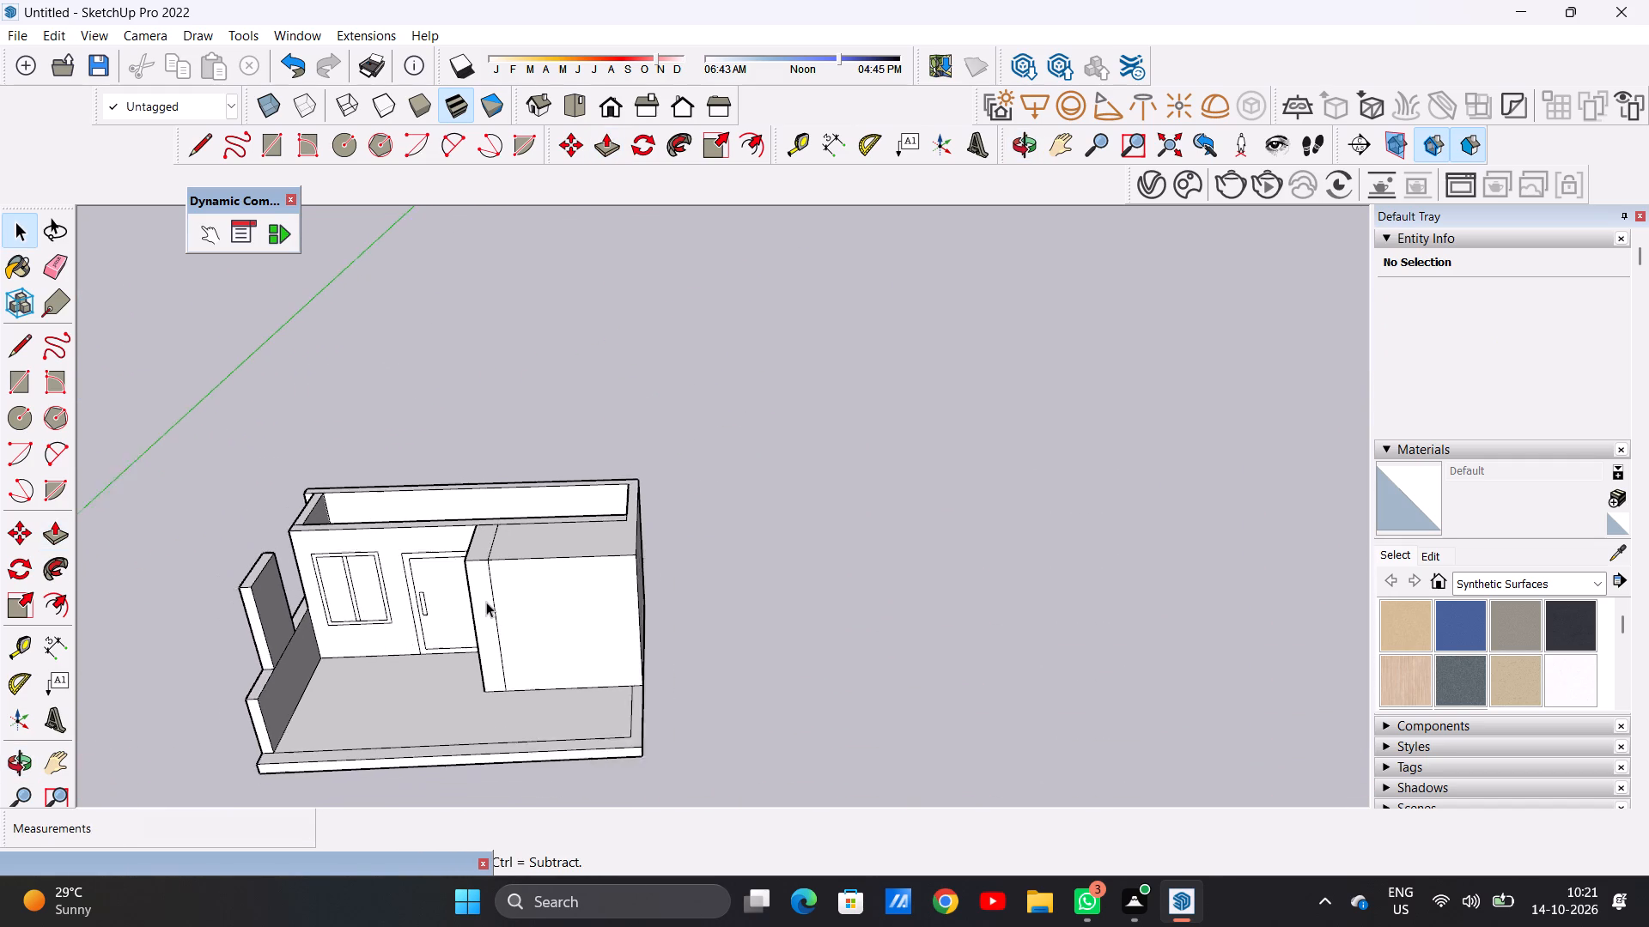
pyautogui.scroll(-1, 486, 602)
pyautogui.scroll(4, 478, 579)
pyautogui.middleClick(467, 592)
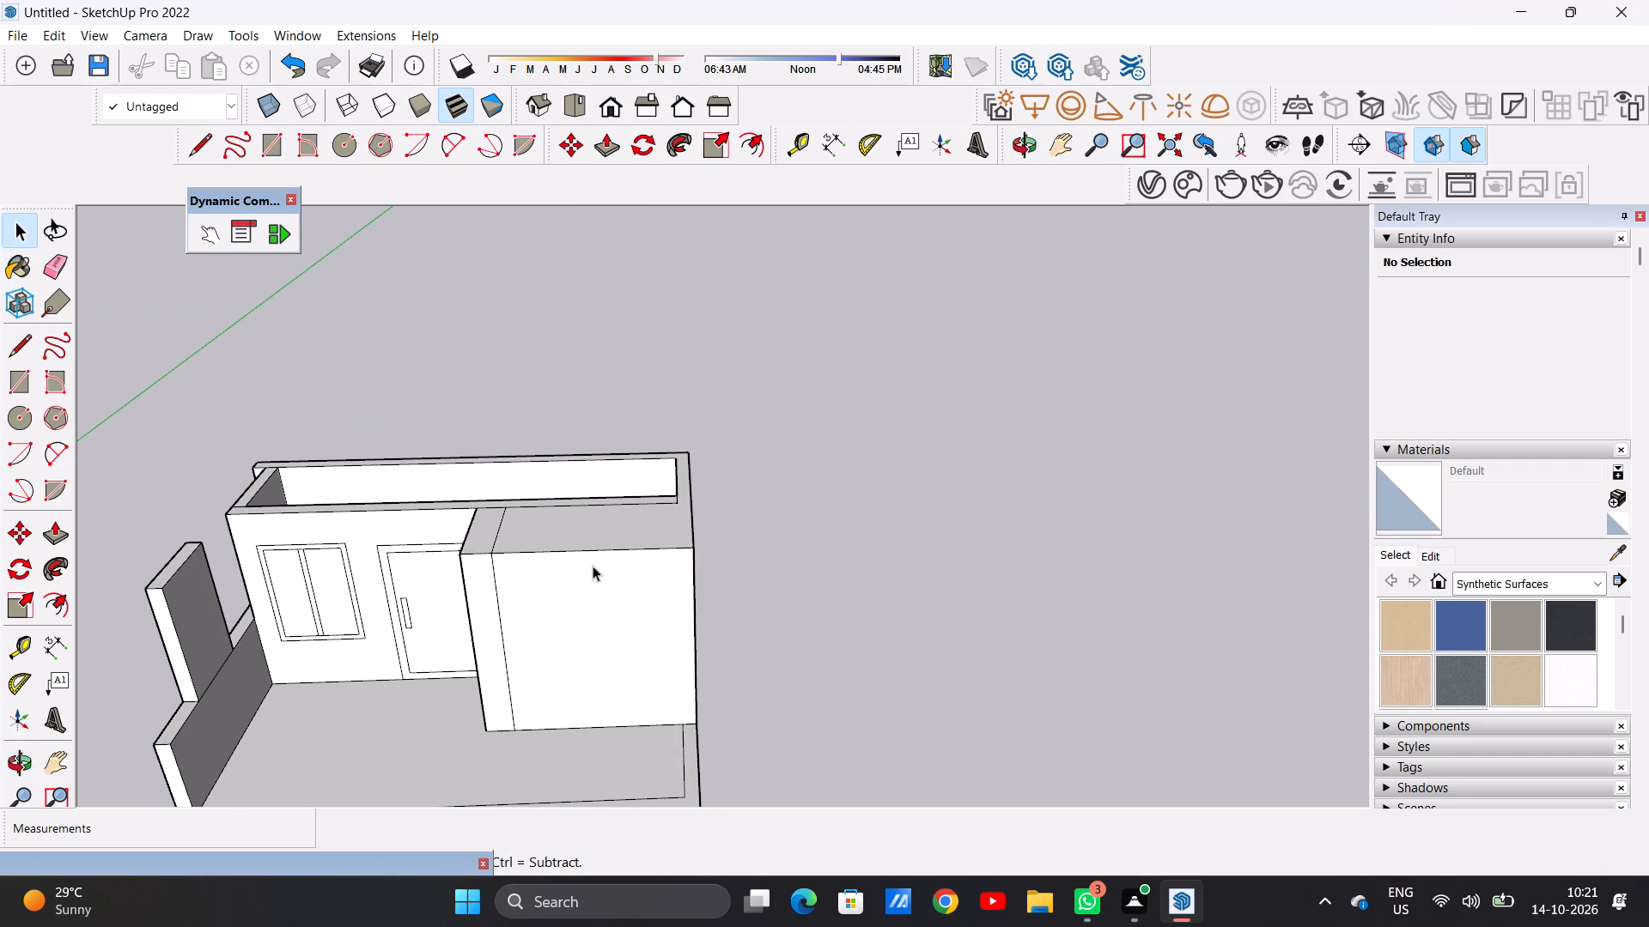
pyautogui.scroll(-1, 593, 568)
pyautogui.moveTo(392, 458); pyautogui.dragTo(526, 449, button='middle')
pyautogui.scroll(-7, 510, 405)
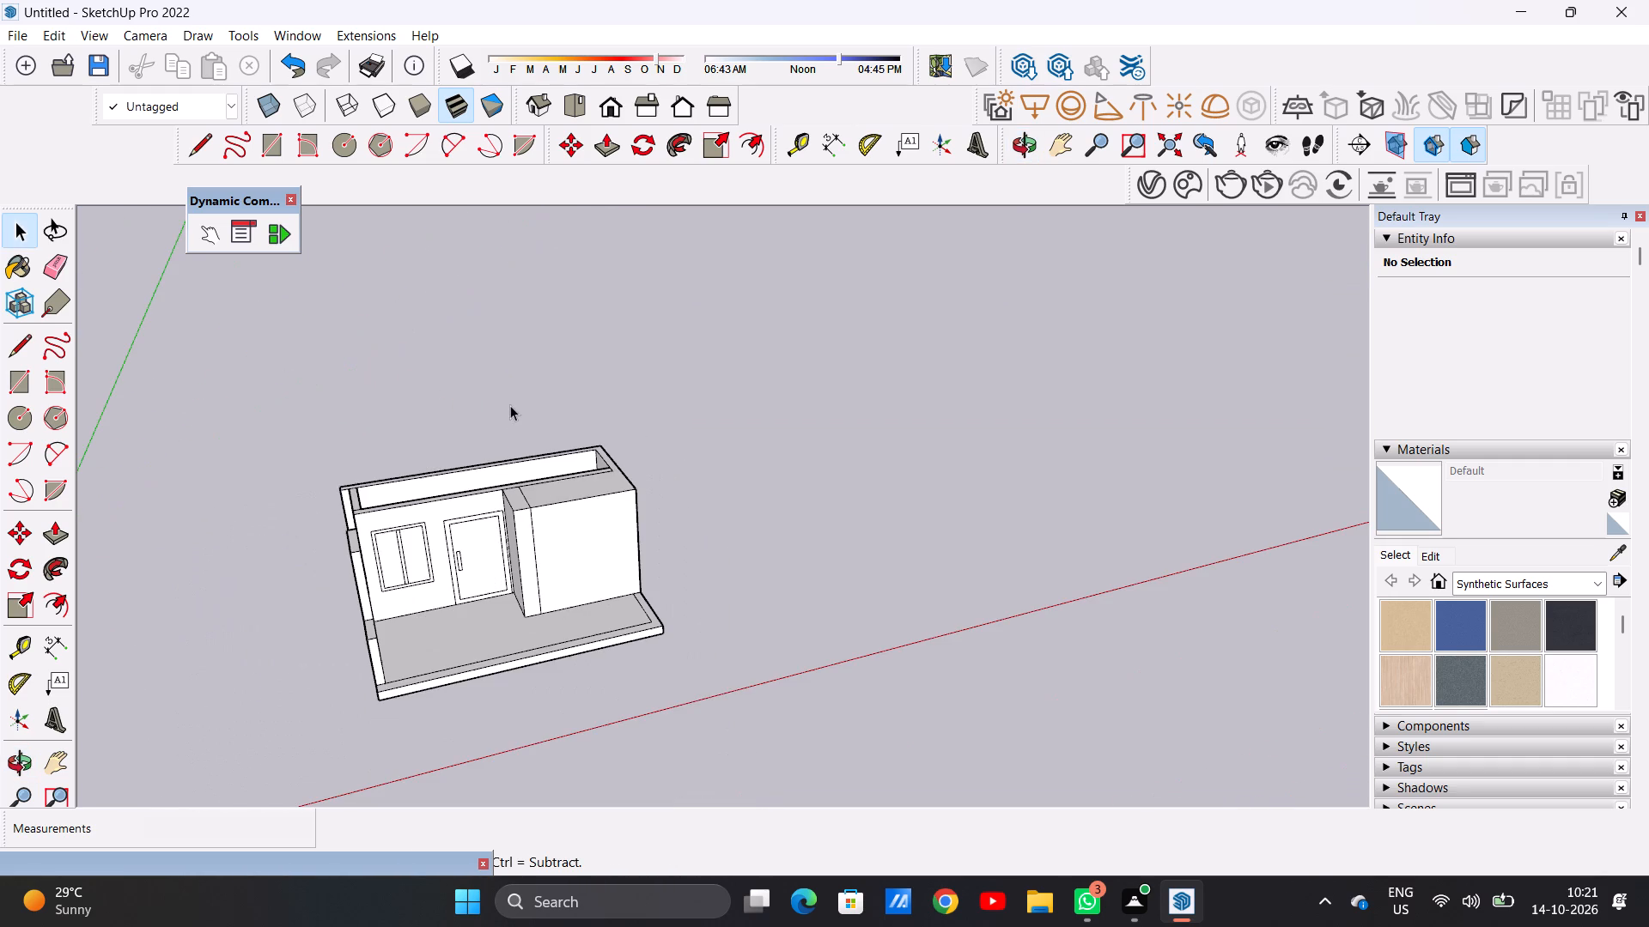
# Examine the whole model in top and front views and from several angles around the projecting block and back room.
pyautogui.scroll(4, 557, 562)
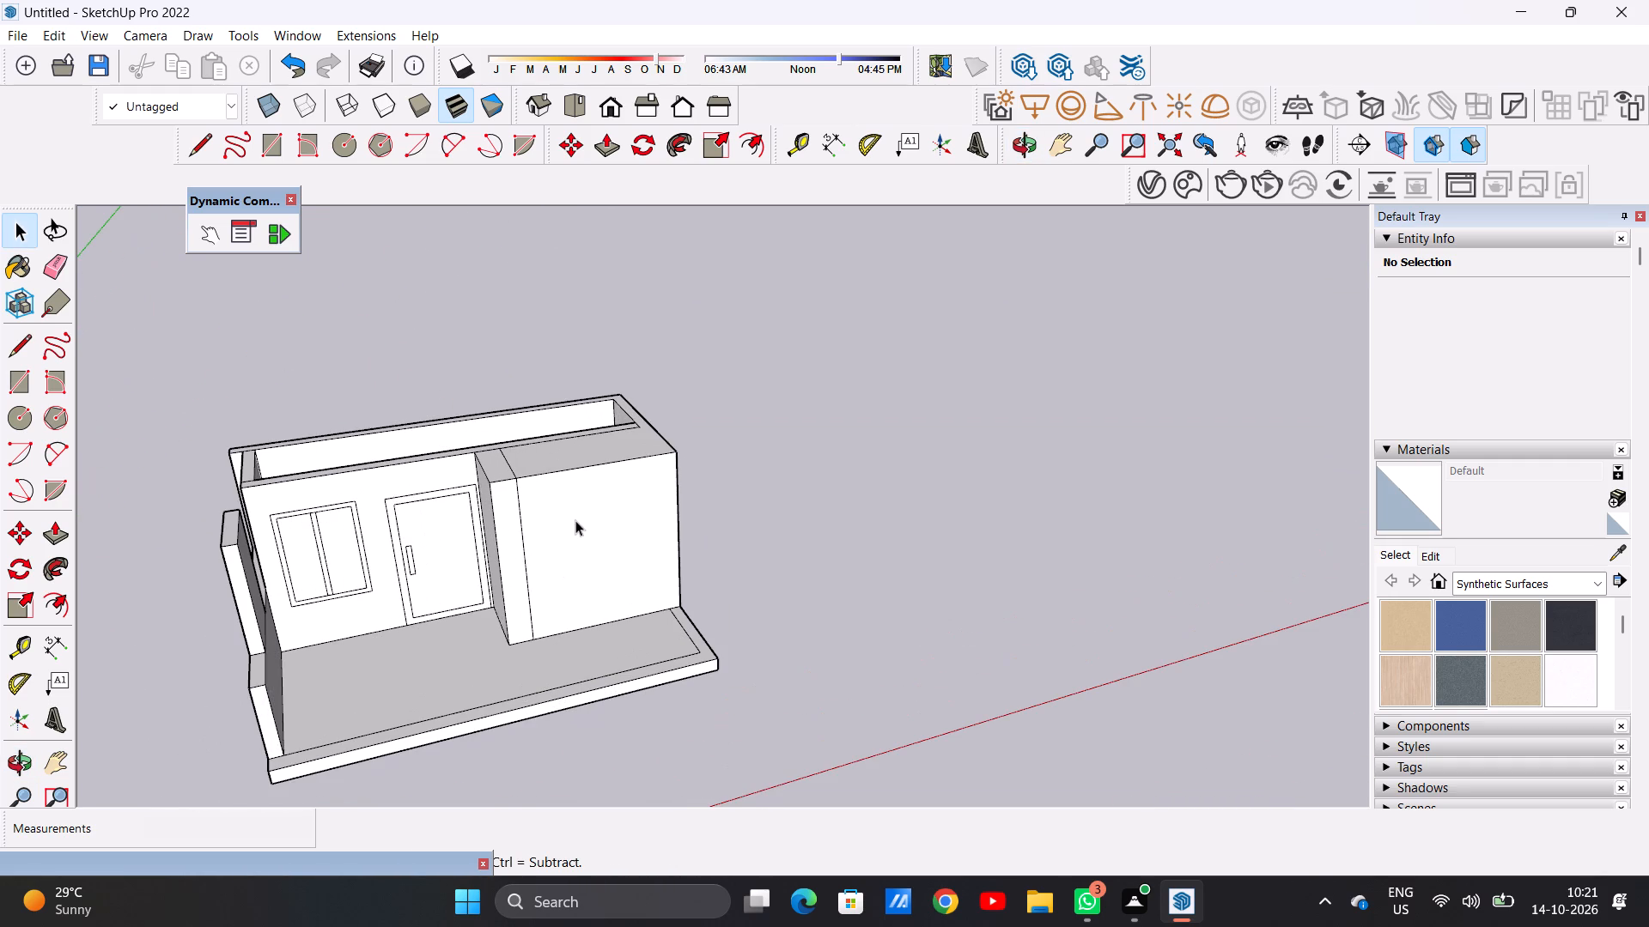
pyautogui.scroll(-4, 553, 518)
pyautogui.moveTo(558, 575); pyautogui.dragTo(396, 472, button='middle')
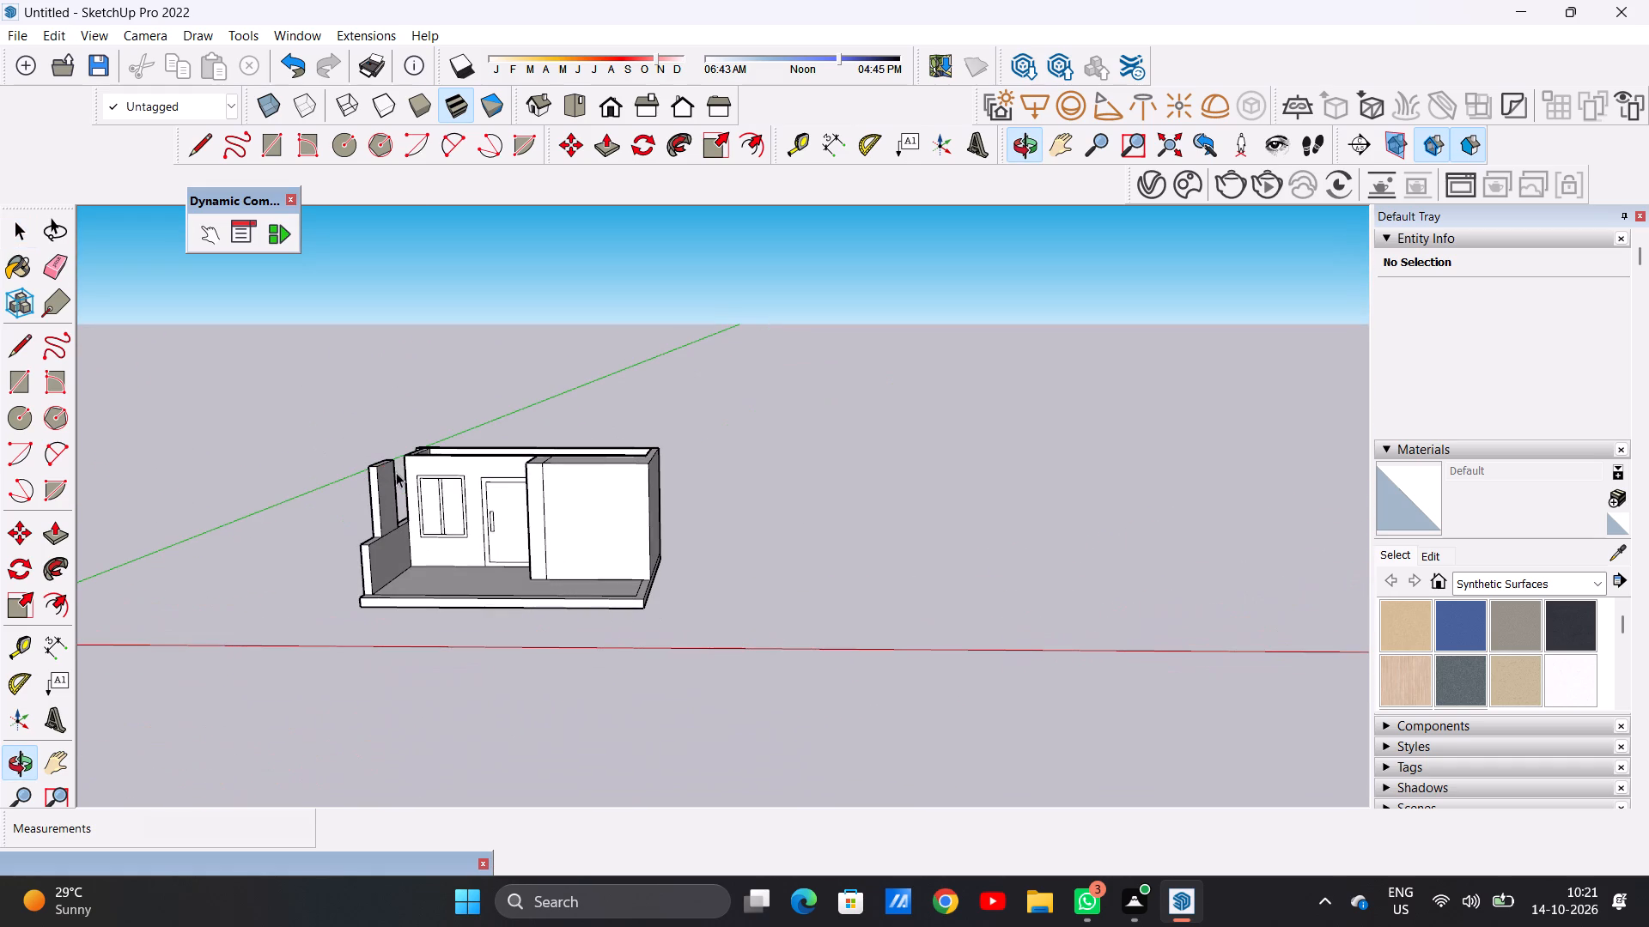
pyautogui.click(572, 100)
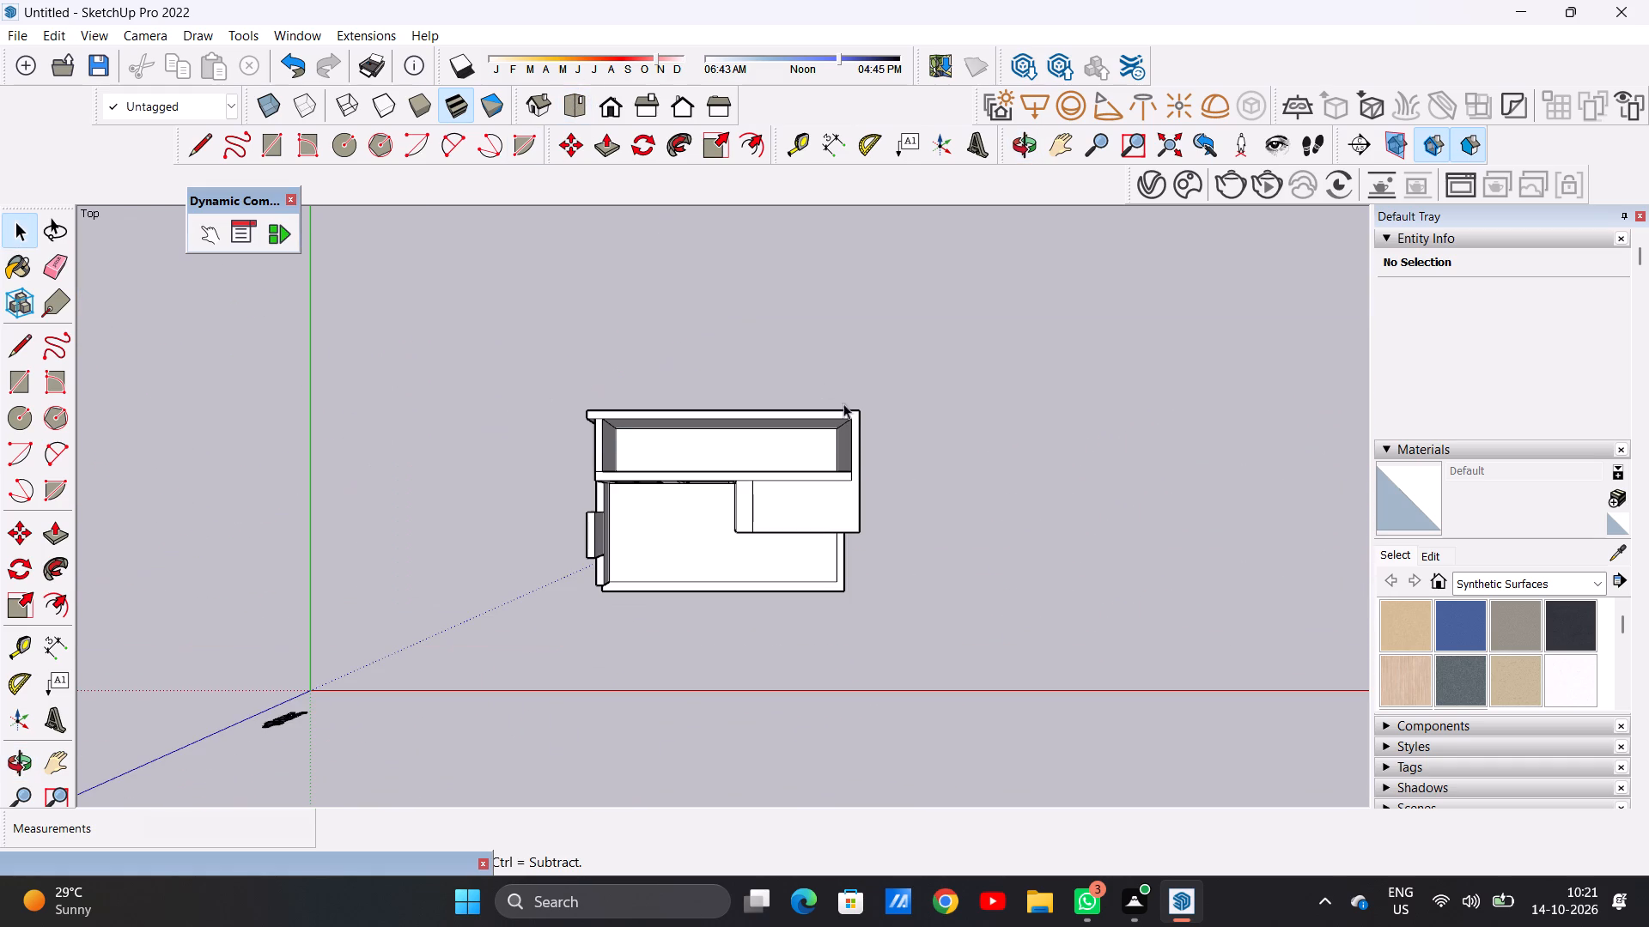
pyautogui.scroll(3, 878, 442)
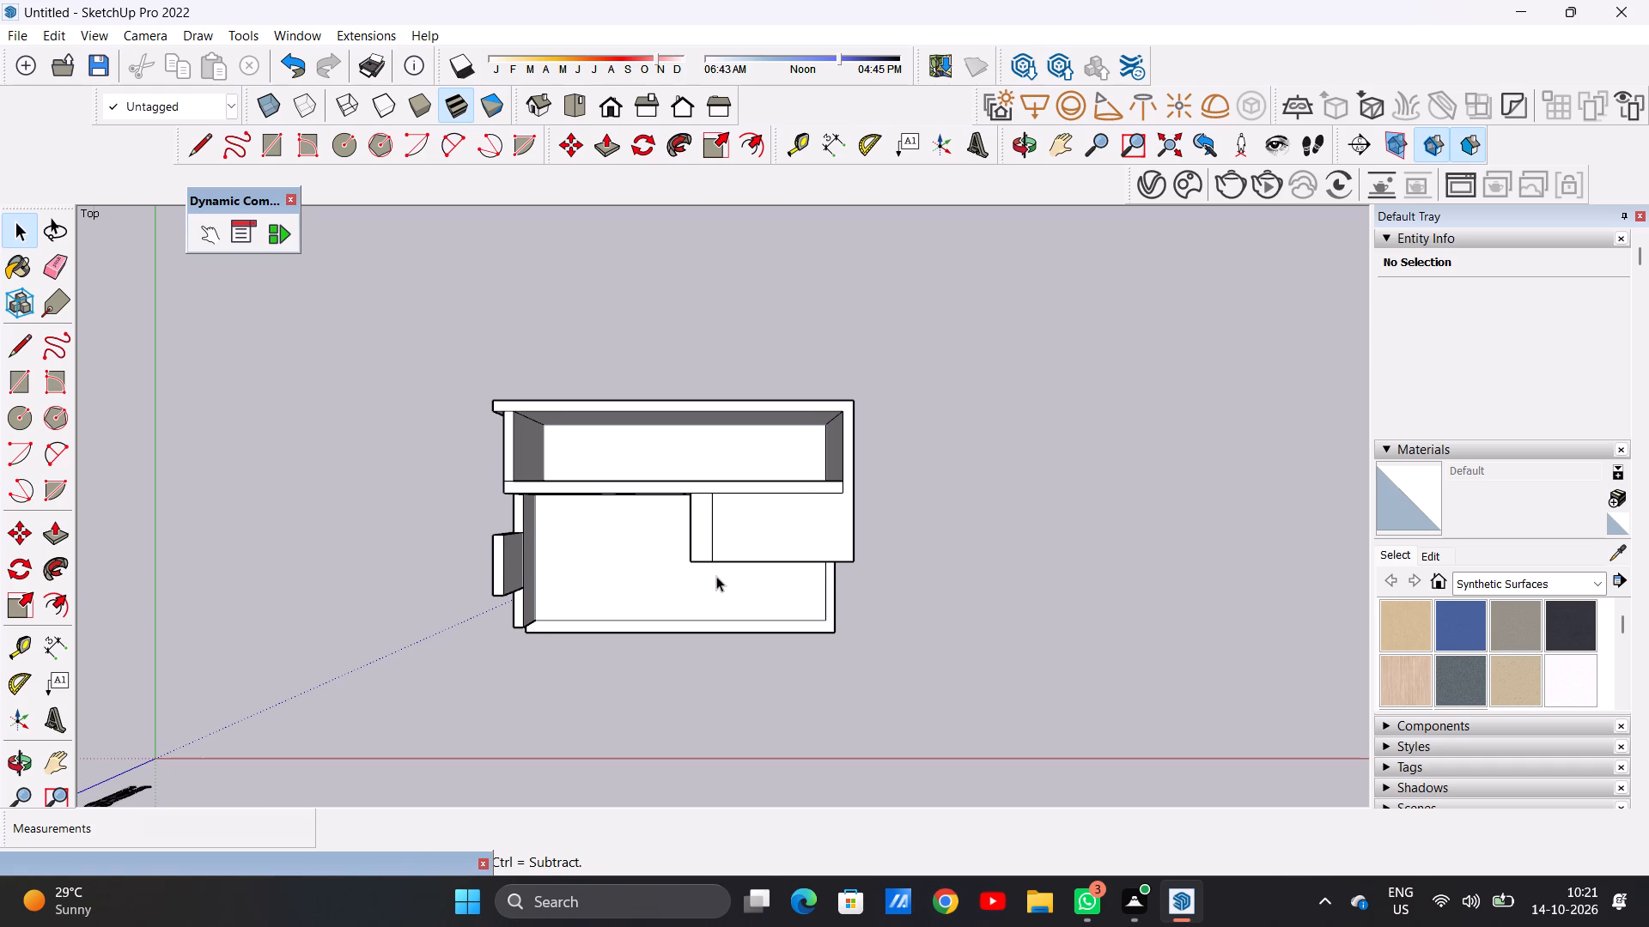
pyautogui.scroll(4, 716, 576)
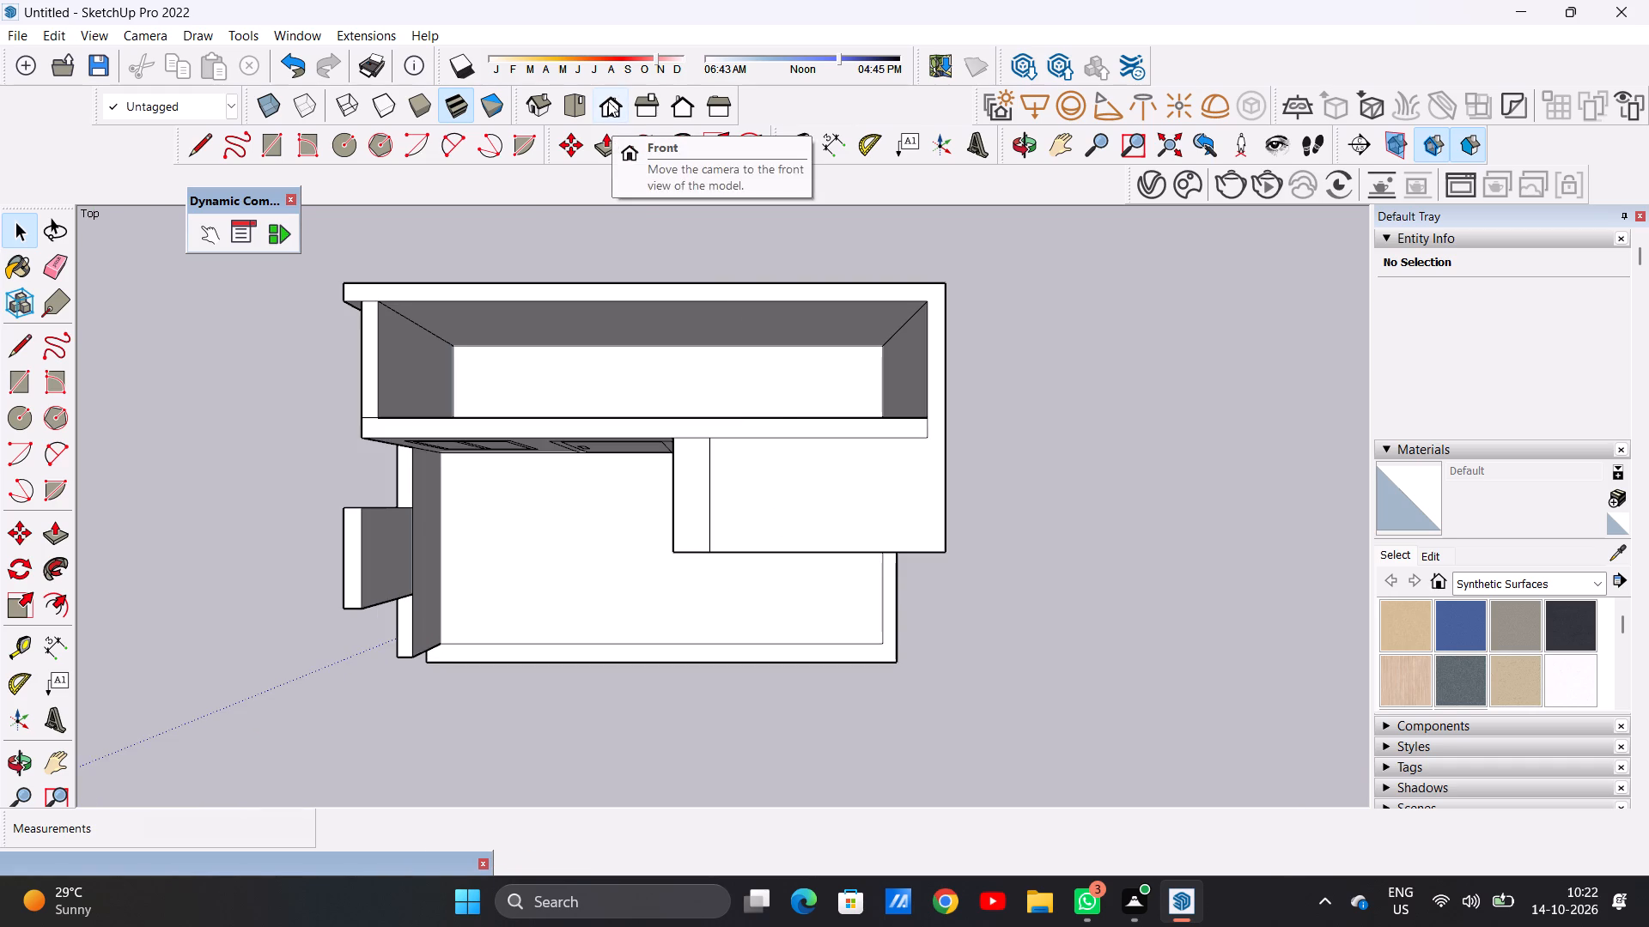
pyautogui.click(608, 101)
pyautogui.scroll(3, 713, 439)
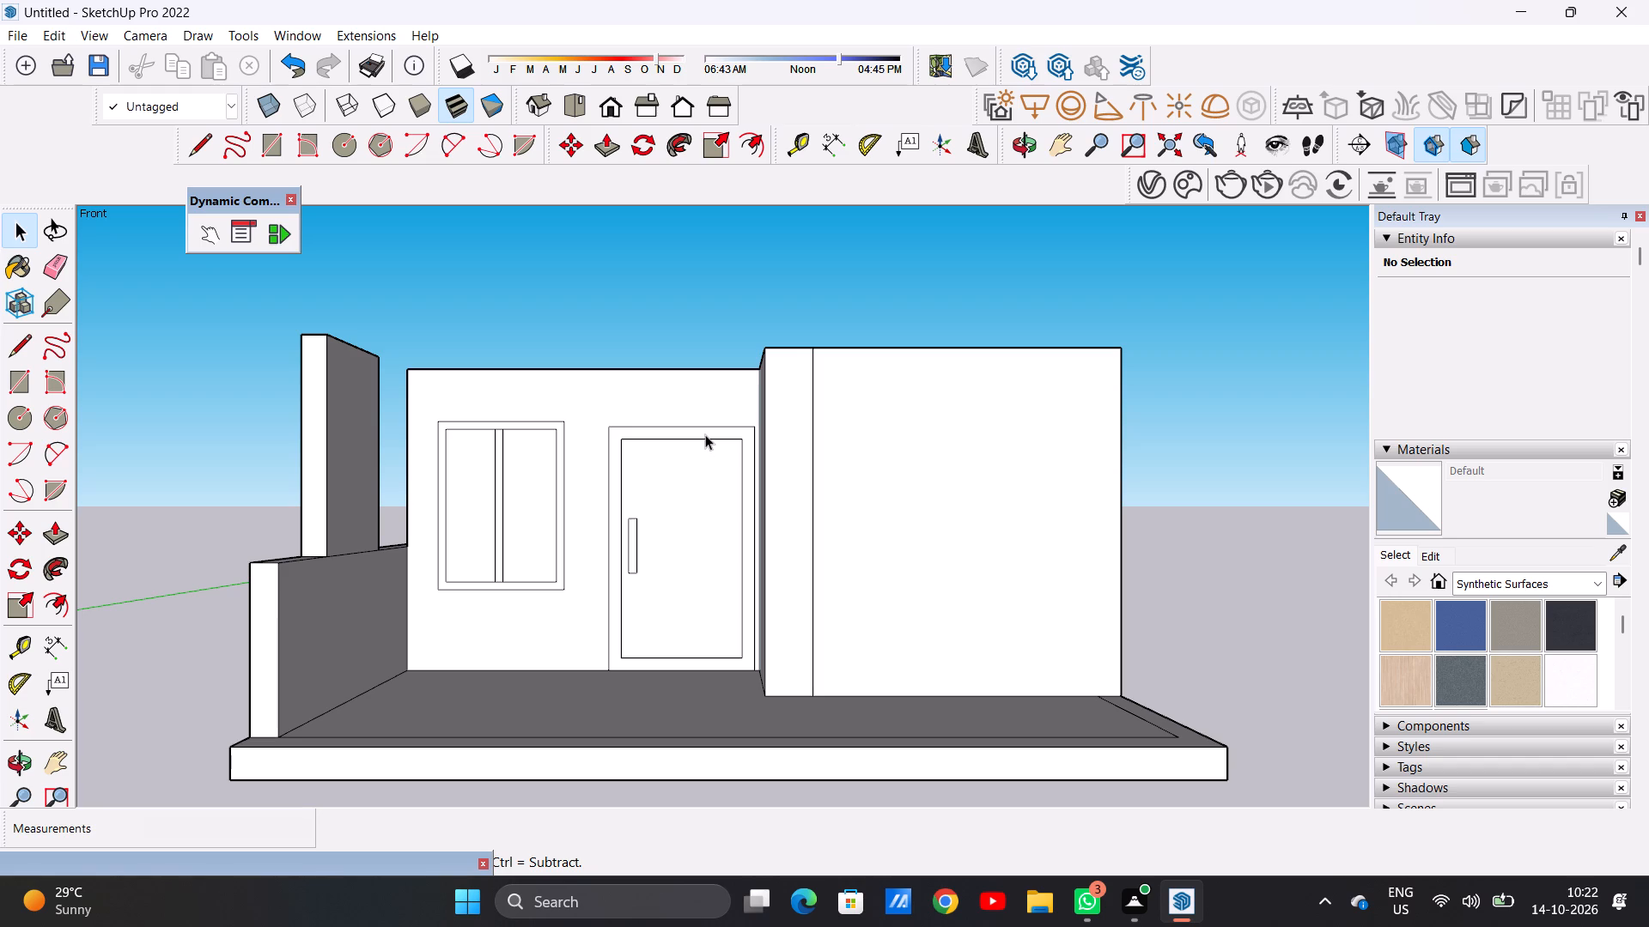
pyautogui.moveTo(680, 432); pyautogui.dragTo(662, 641, button='middle')
pyautogui.scroll(-4, 674, 503)
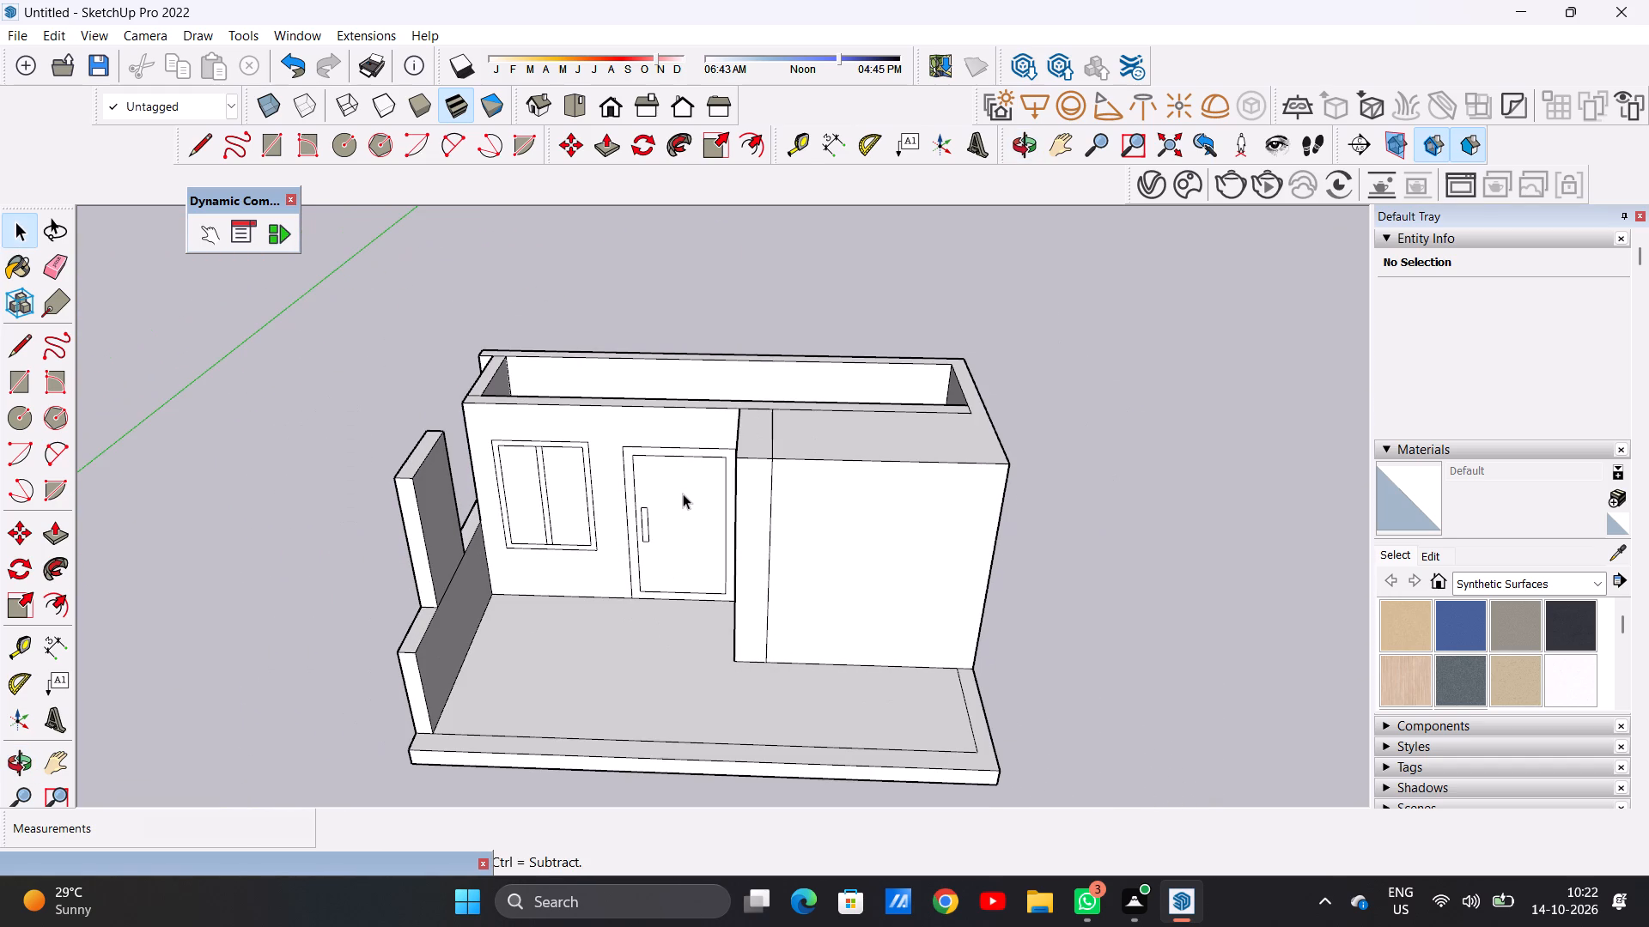
pyautogui.moveTo(527, 568); pyautogui.dragTo(415, 420, button='middle')
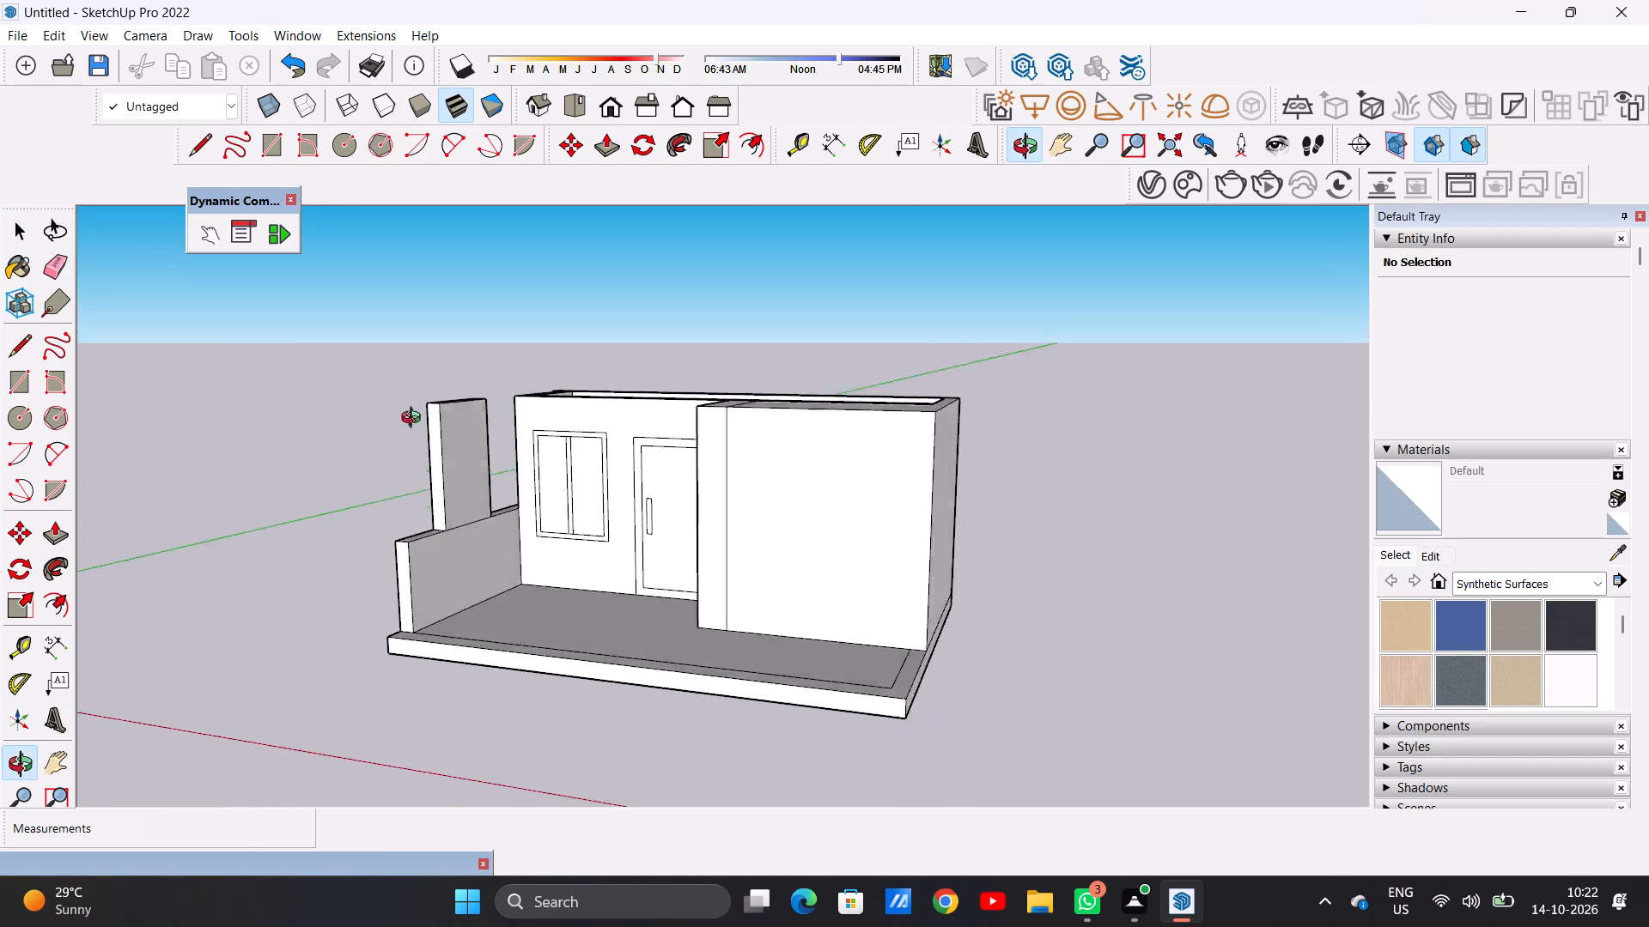
pyautogui.moveTo(415, 420); pyautogui.dragTo(569, 576, button='middle')
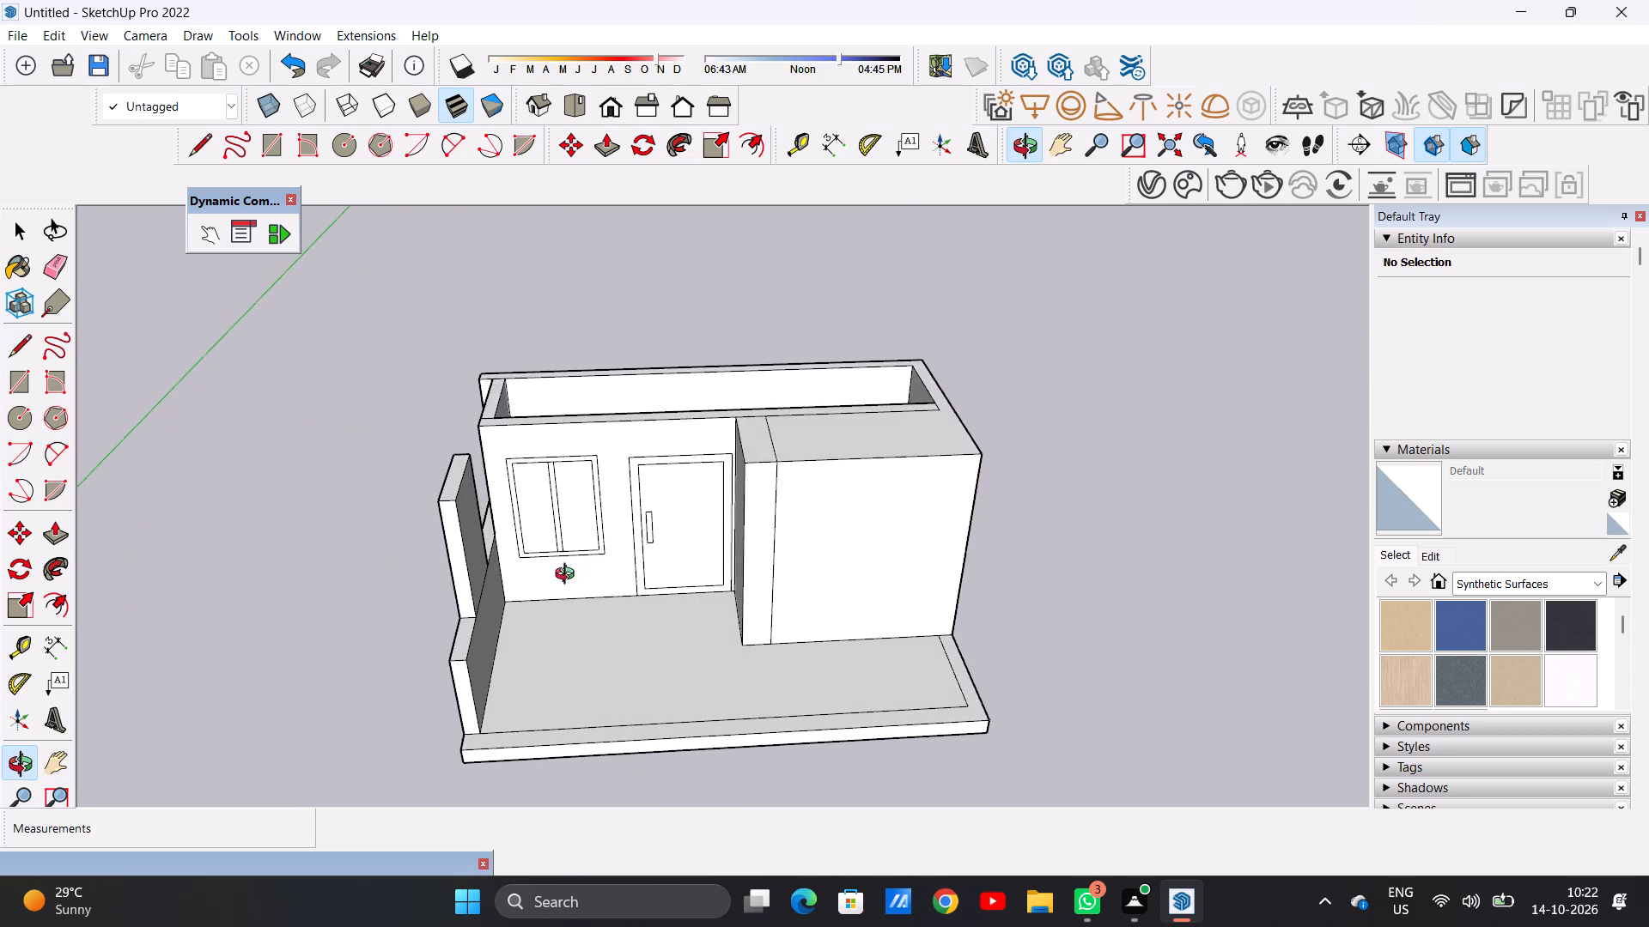
pyautogui.moveTo(569, 576); pyautogui.dragTo(563, 578, button='middle')
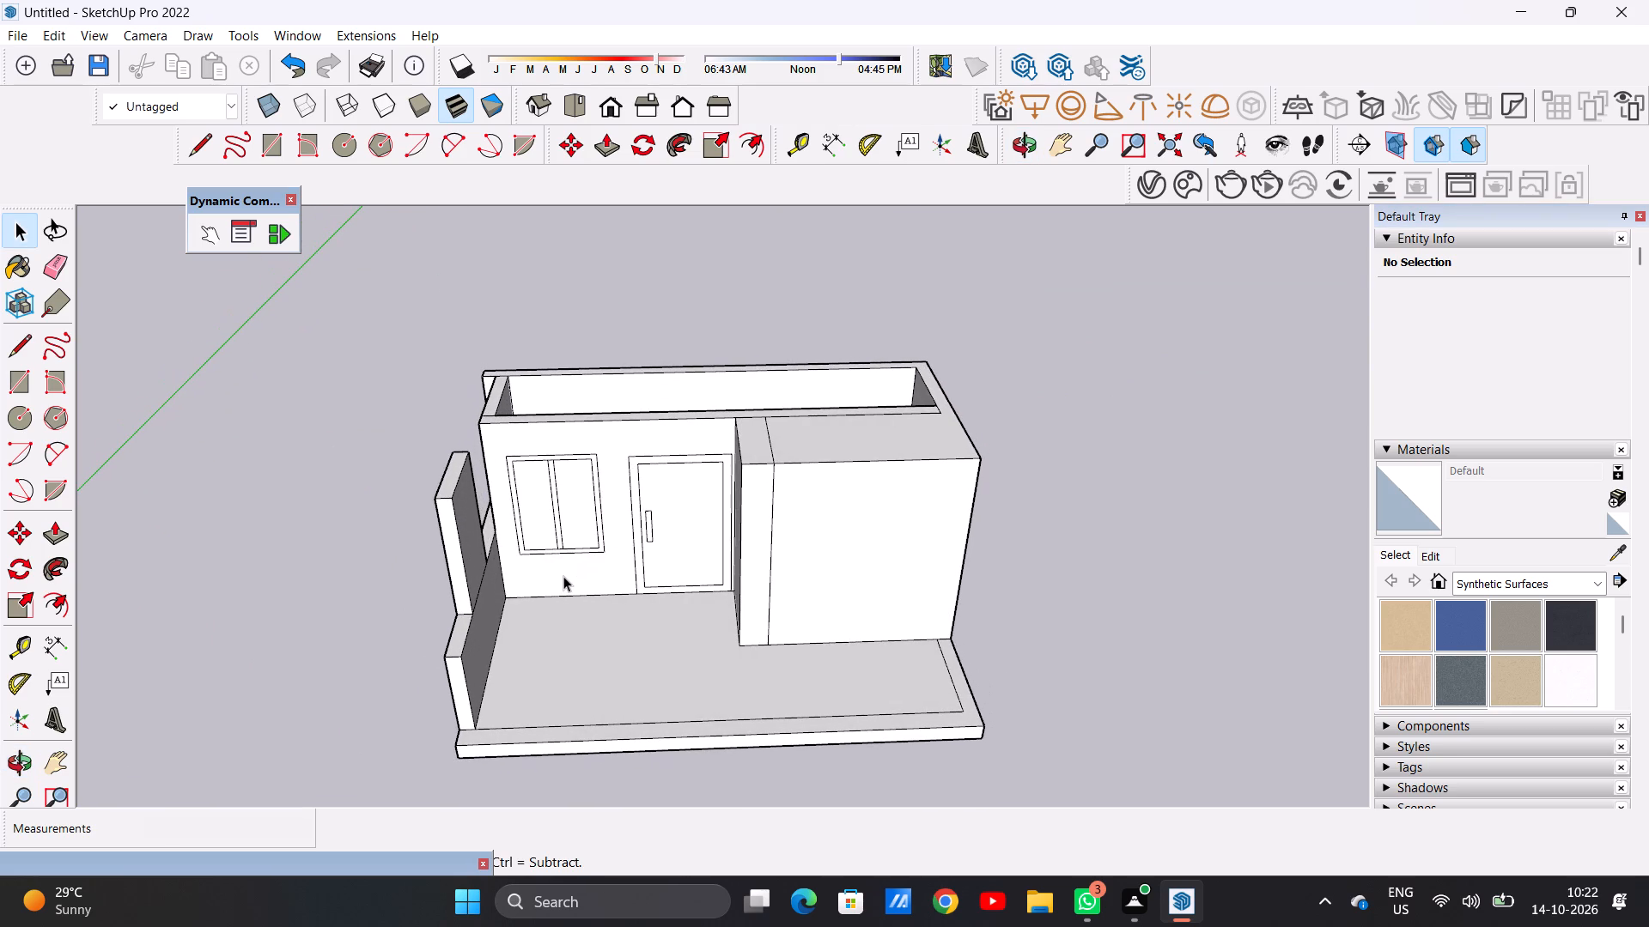
pyautogui.scroll(-2, 806, 524)
pyautogui.moveTo(835, 566); pyautogui.dragTo(700, 419, button='middle')
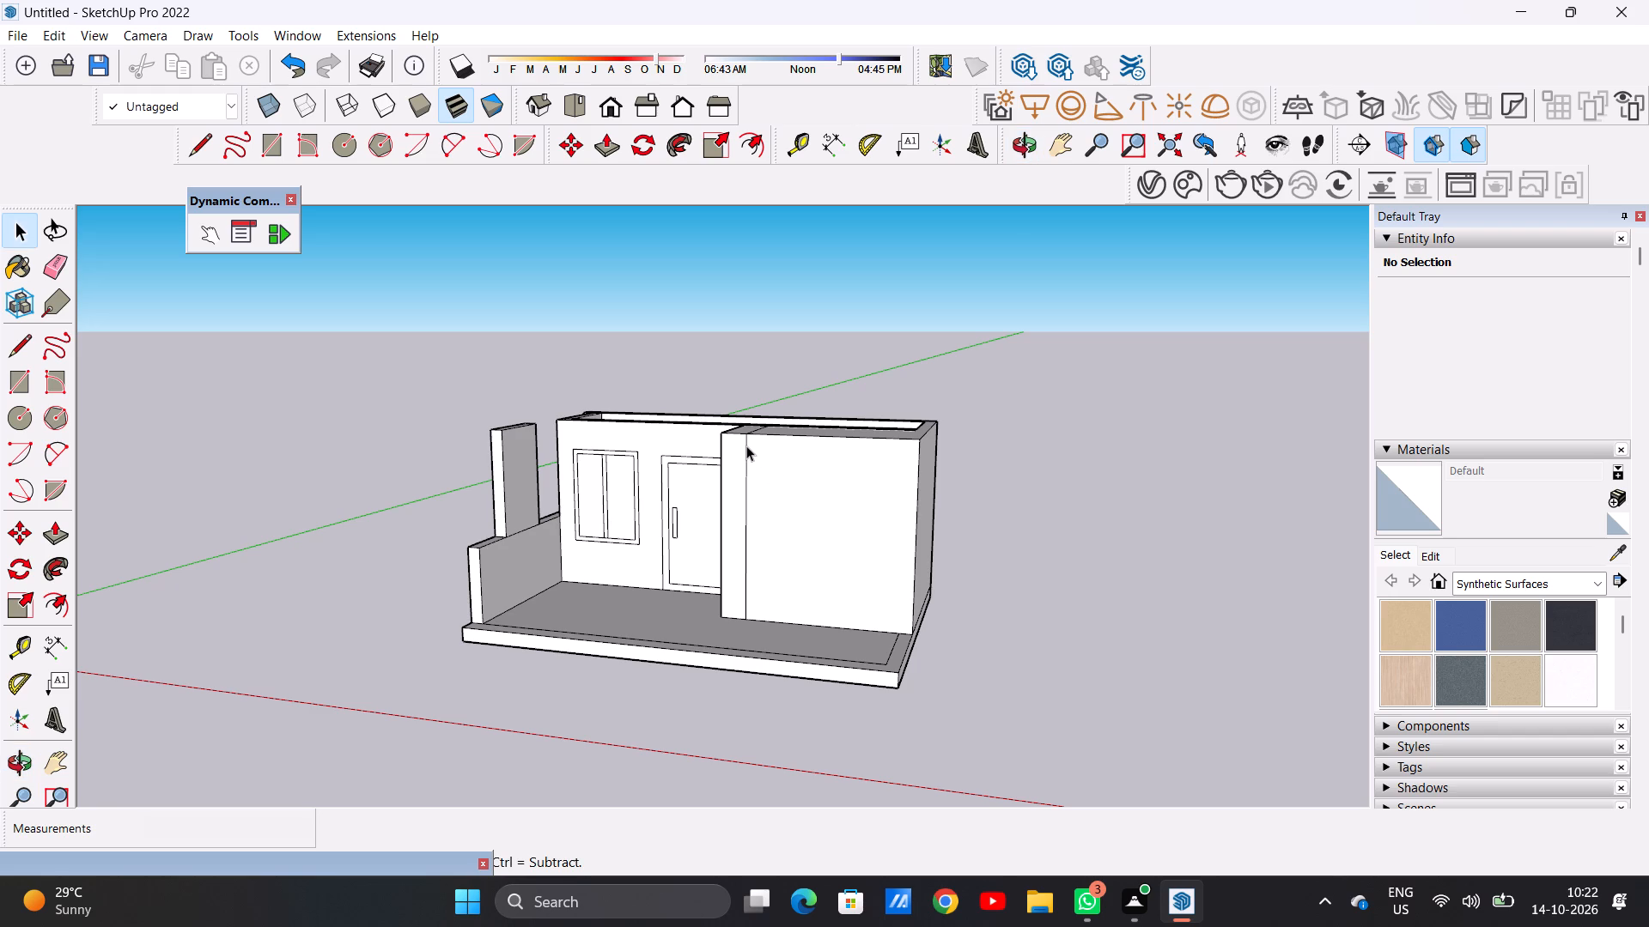
pyautogui.scroll(-2, 765, 475)
pyautogui.moveTo(770, 456); pyautogui.dragTo(739, 712, button='middle')
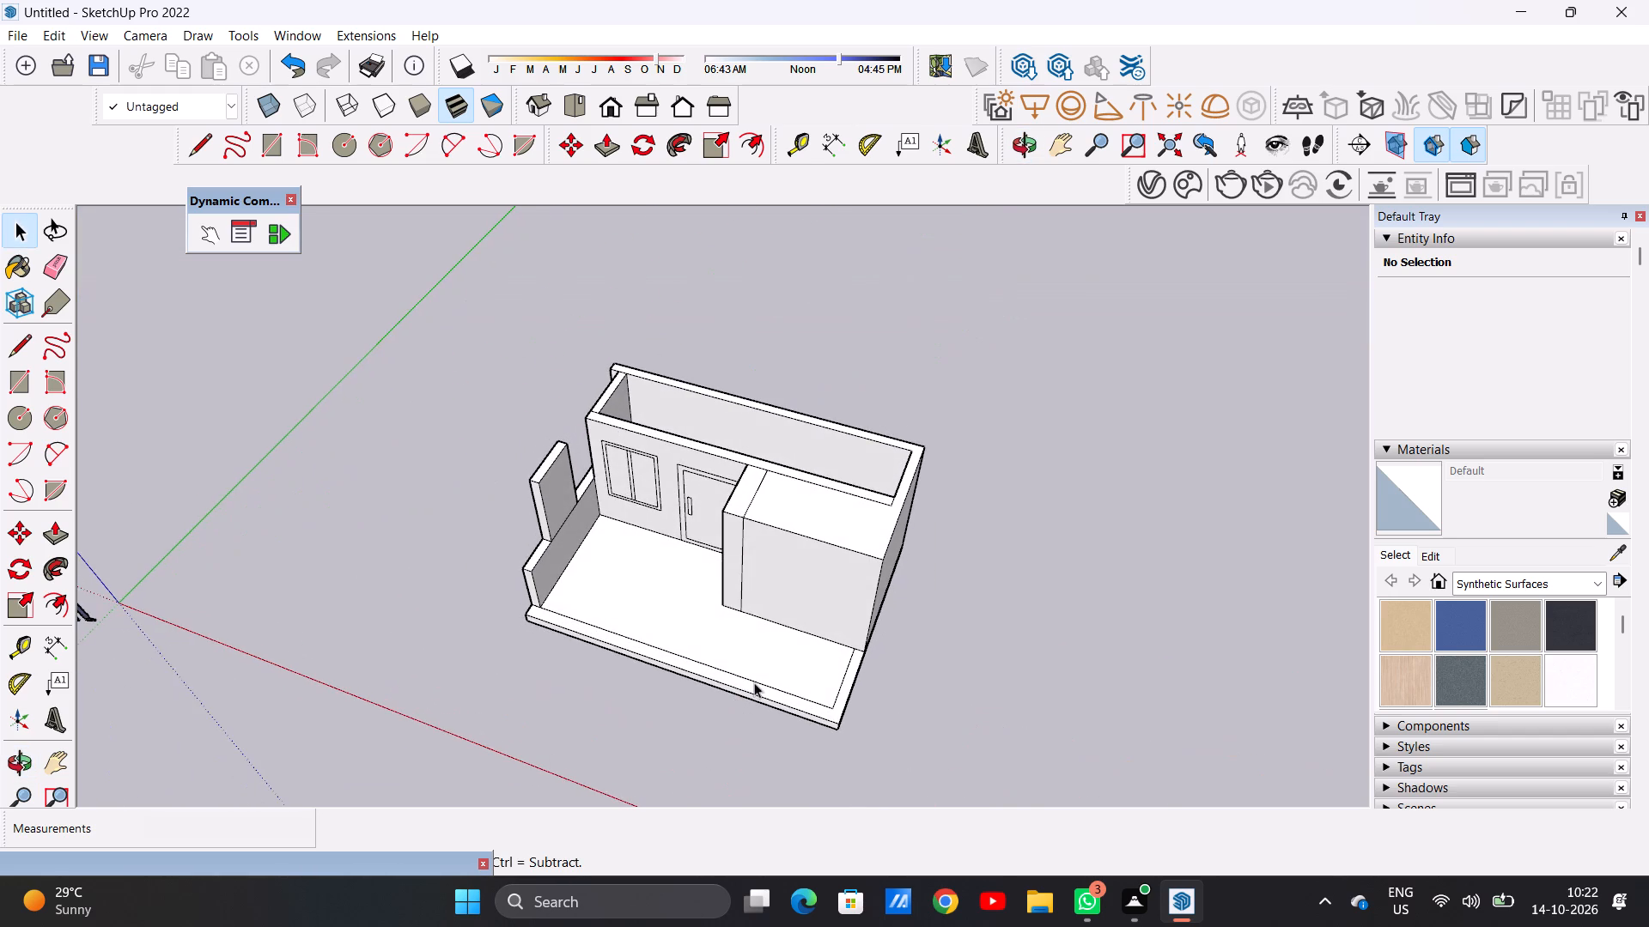
# Move the back room's floor face with its edges straight up 10' to the wall tops, closing the room with a flat roof.
pyautogui.scroll(7, 758, 513)
pyautogui.moveTo(858, 452); pyautogui.dragTo(563, 566, button='middle')
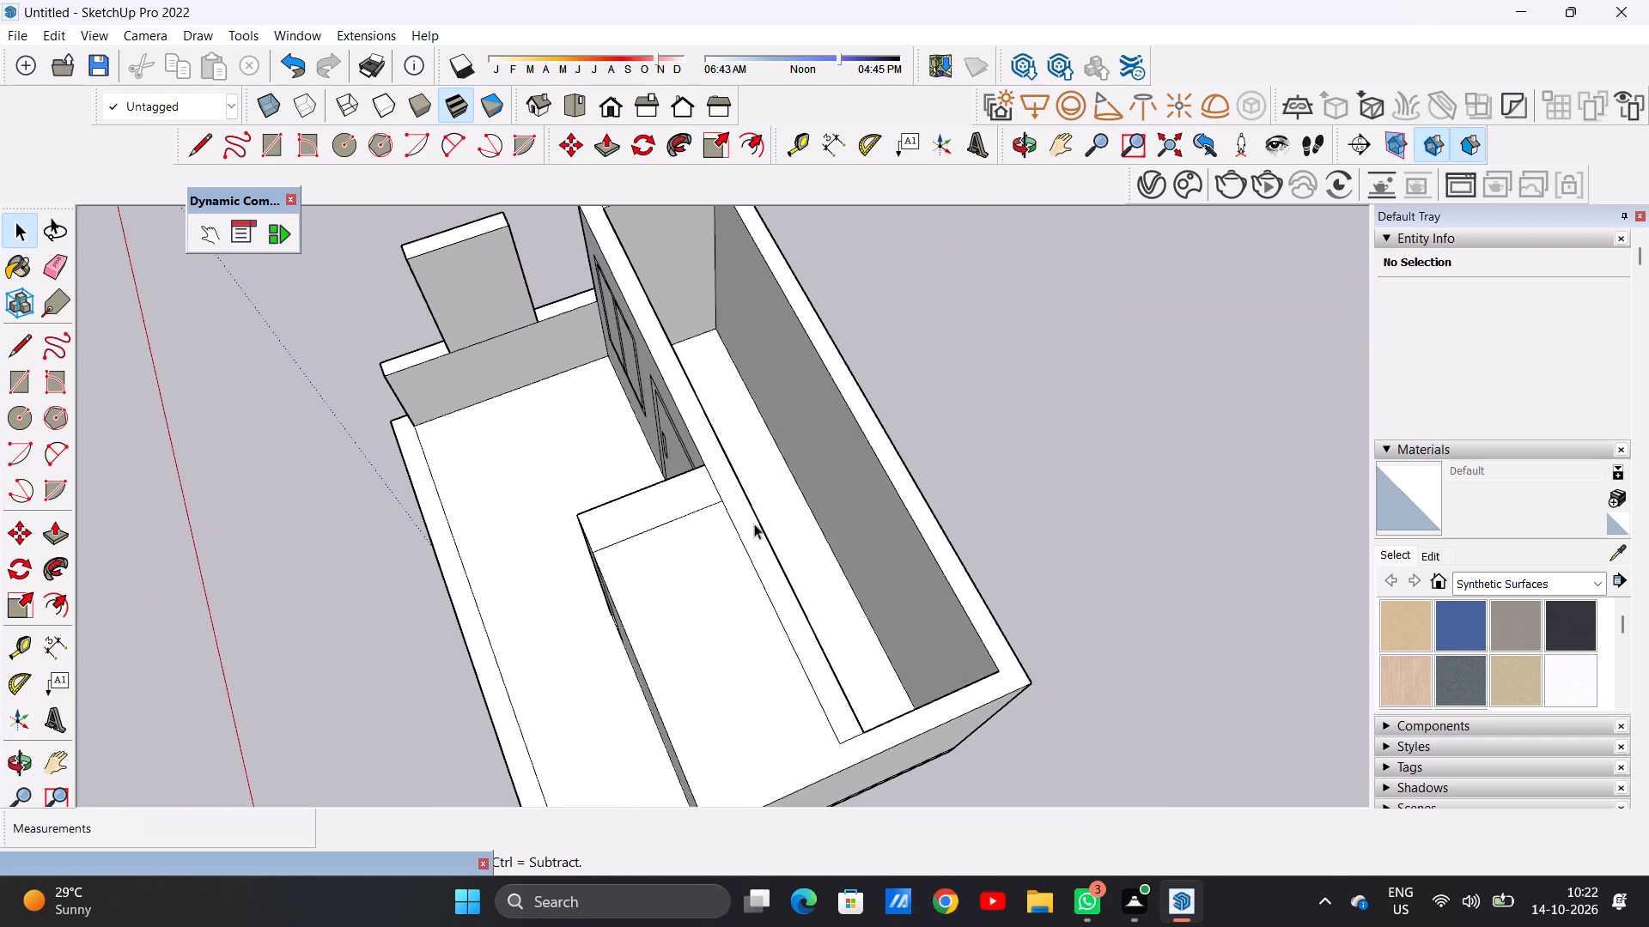
pyautogui.scroll(6, 810, 521)
pyautogui.doubleClick(785, 562)
pyautogui.scroll(-8, 654, 567)
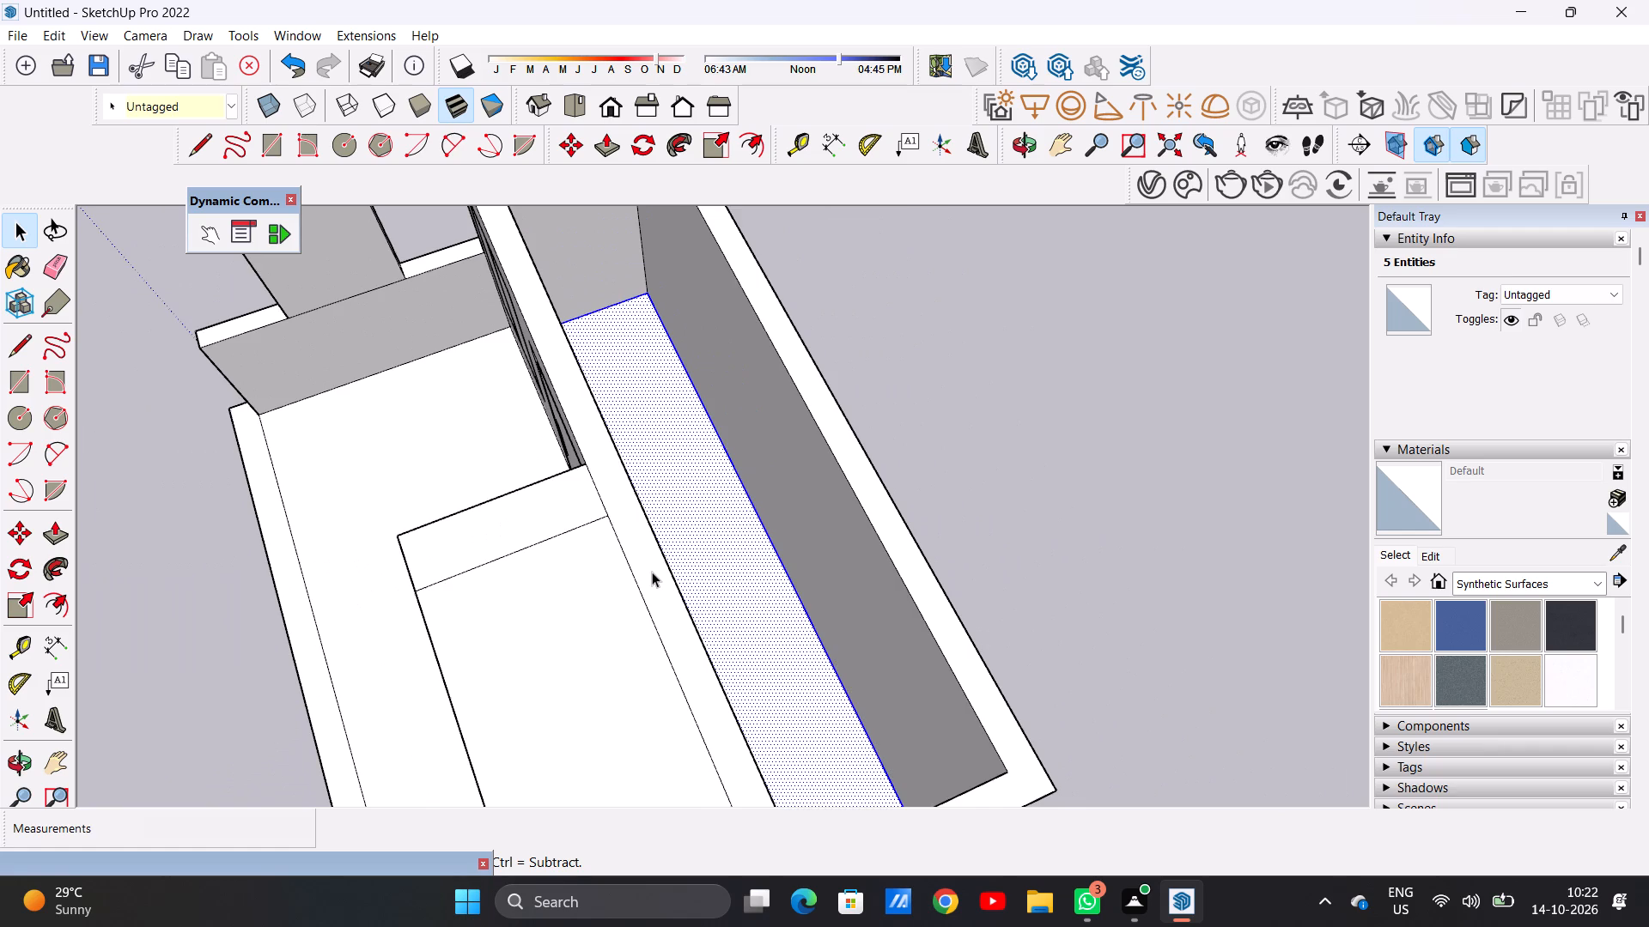
pyautogui.scroll(-4, 652, 572)
pyautogui.scroll(5, 635, 322)
pyautogui.press('m')
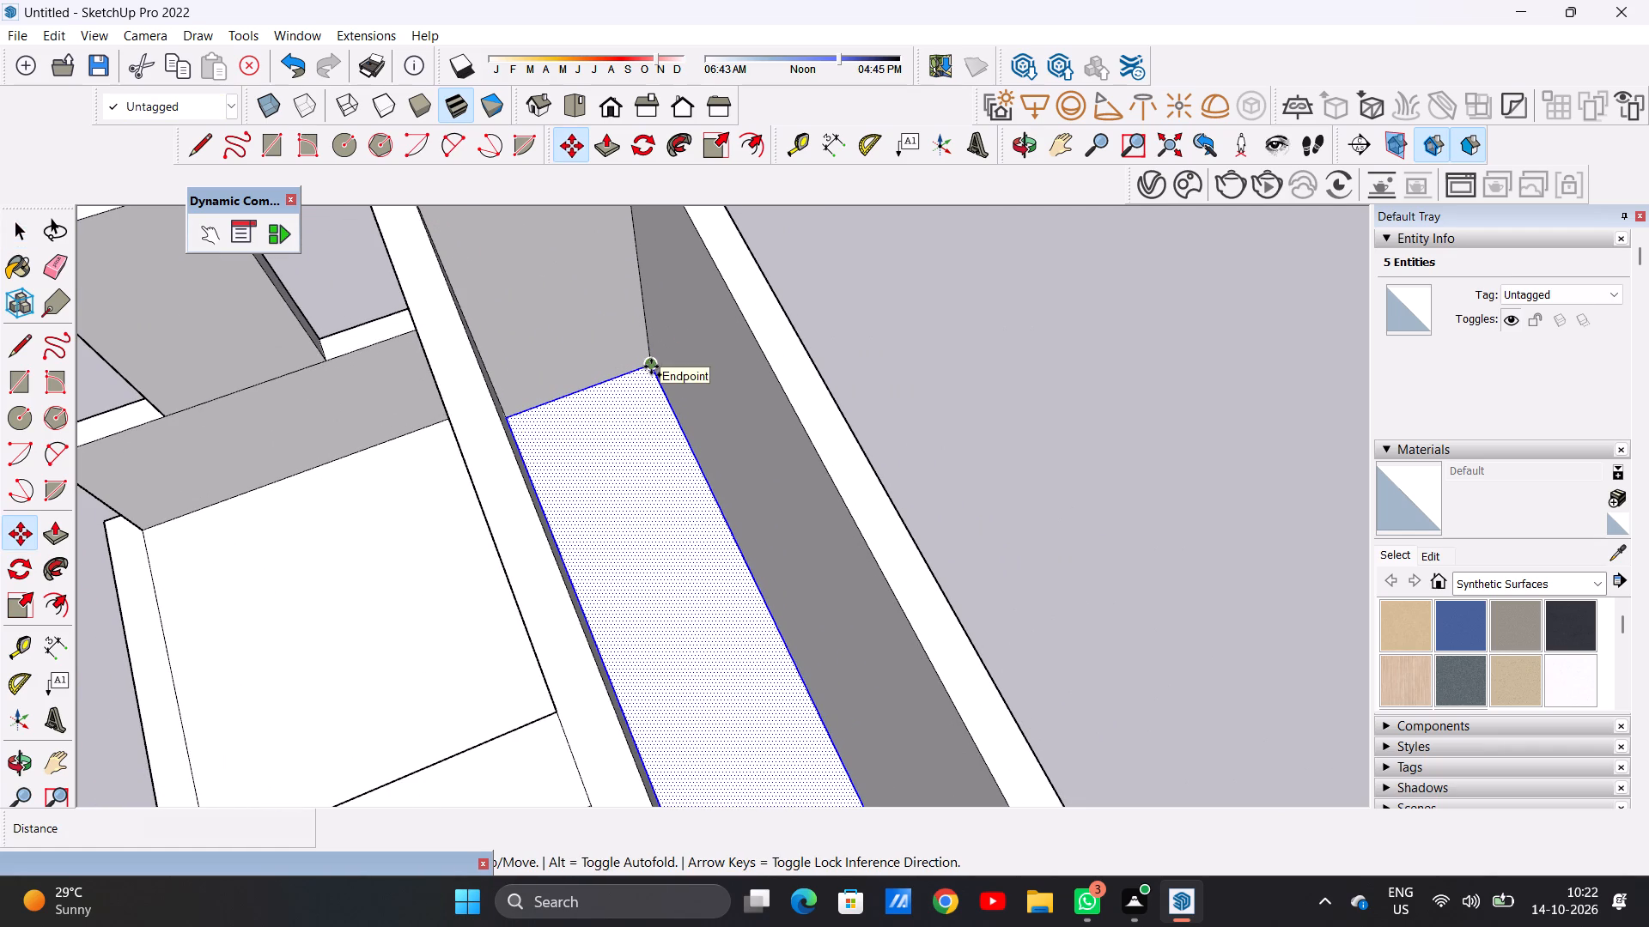
pyautogui.click(651, 367)
pyautogui.scroll(-9, 644, 359)
pyautogui.scroll(6, 636, 285)
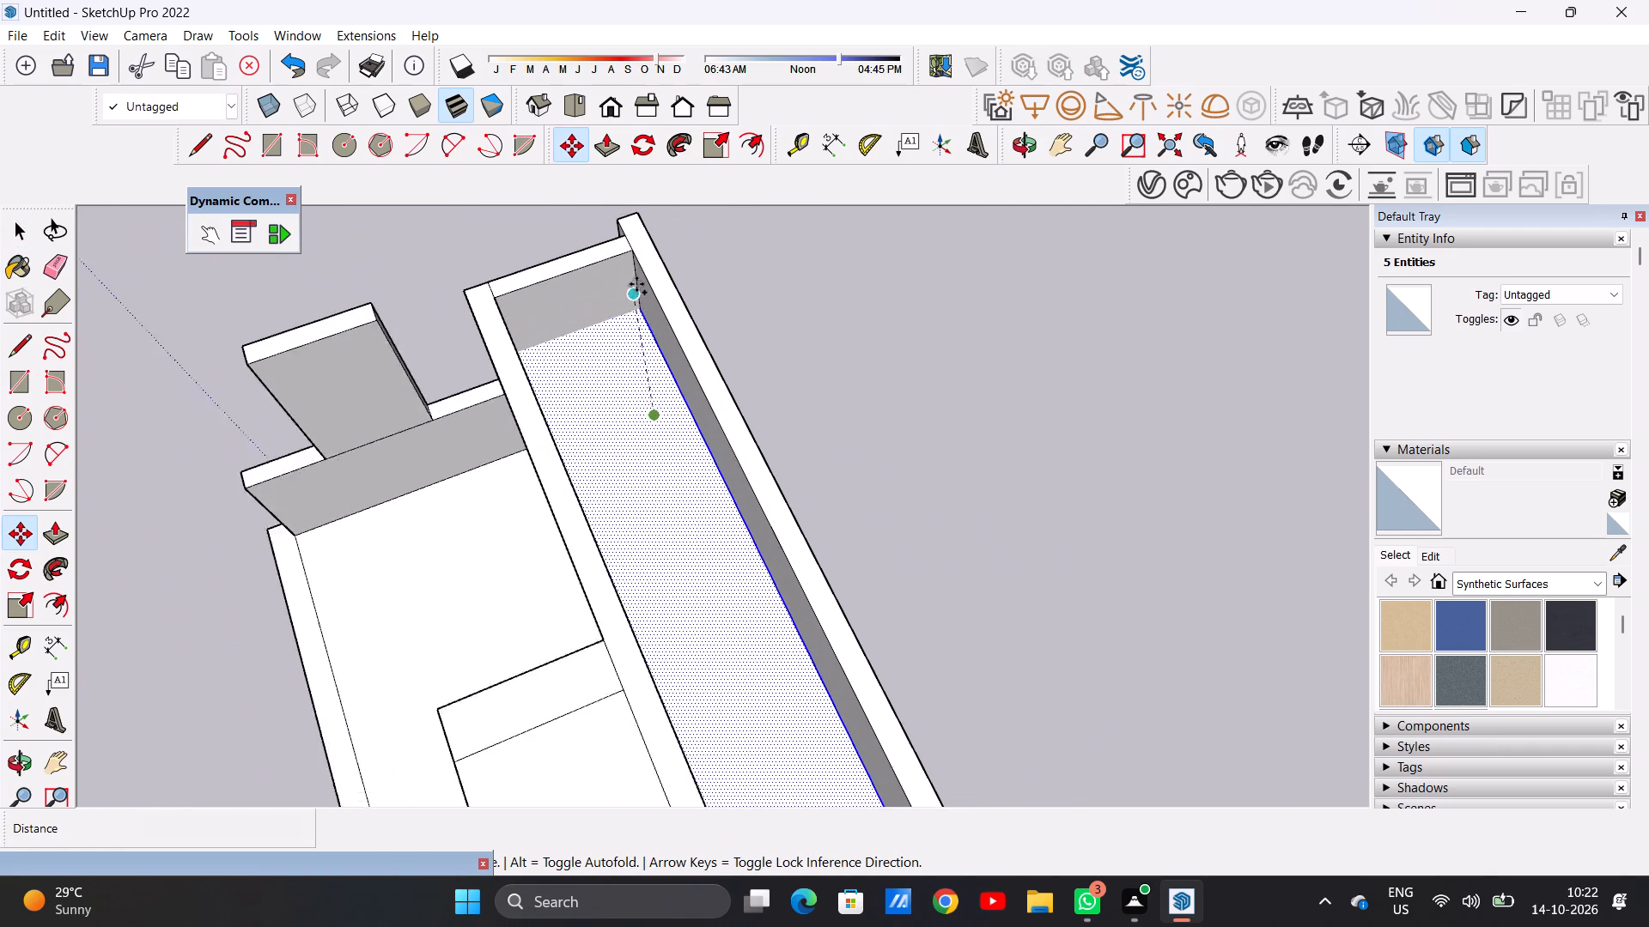
pyautogui.scroll(2, 636, 284)
pyautogui.click(633, 250)
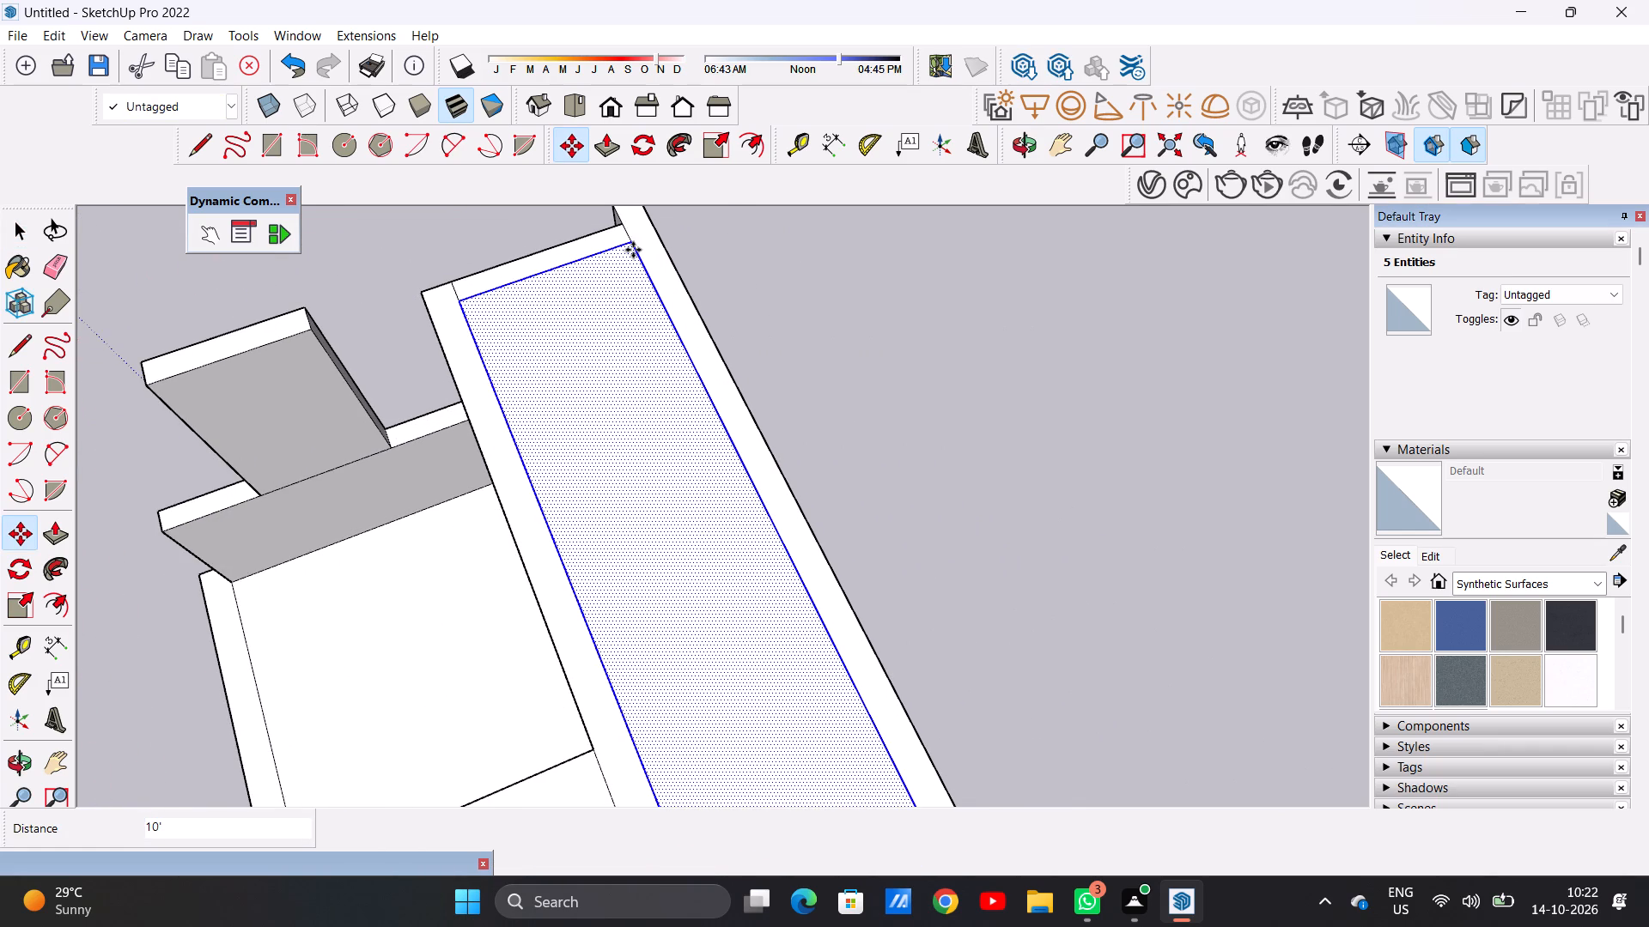
pyautogui.press('space')
pyautogui.click(955, 350)
pyautogui.scroll(-9, 618, 374)
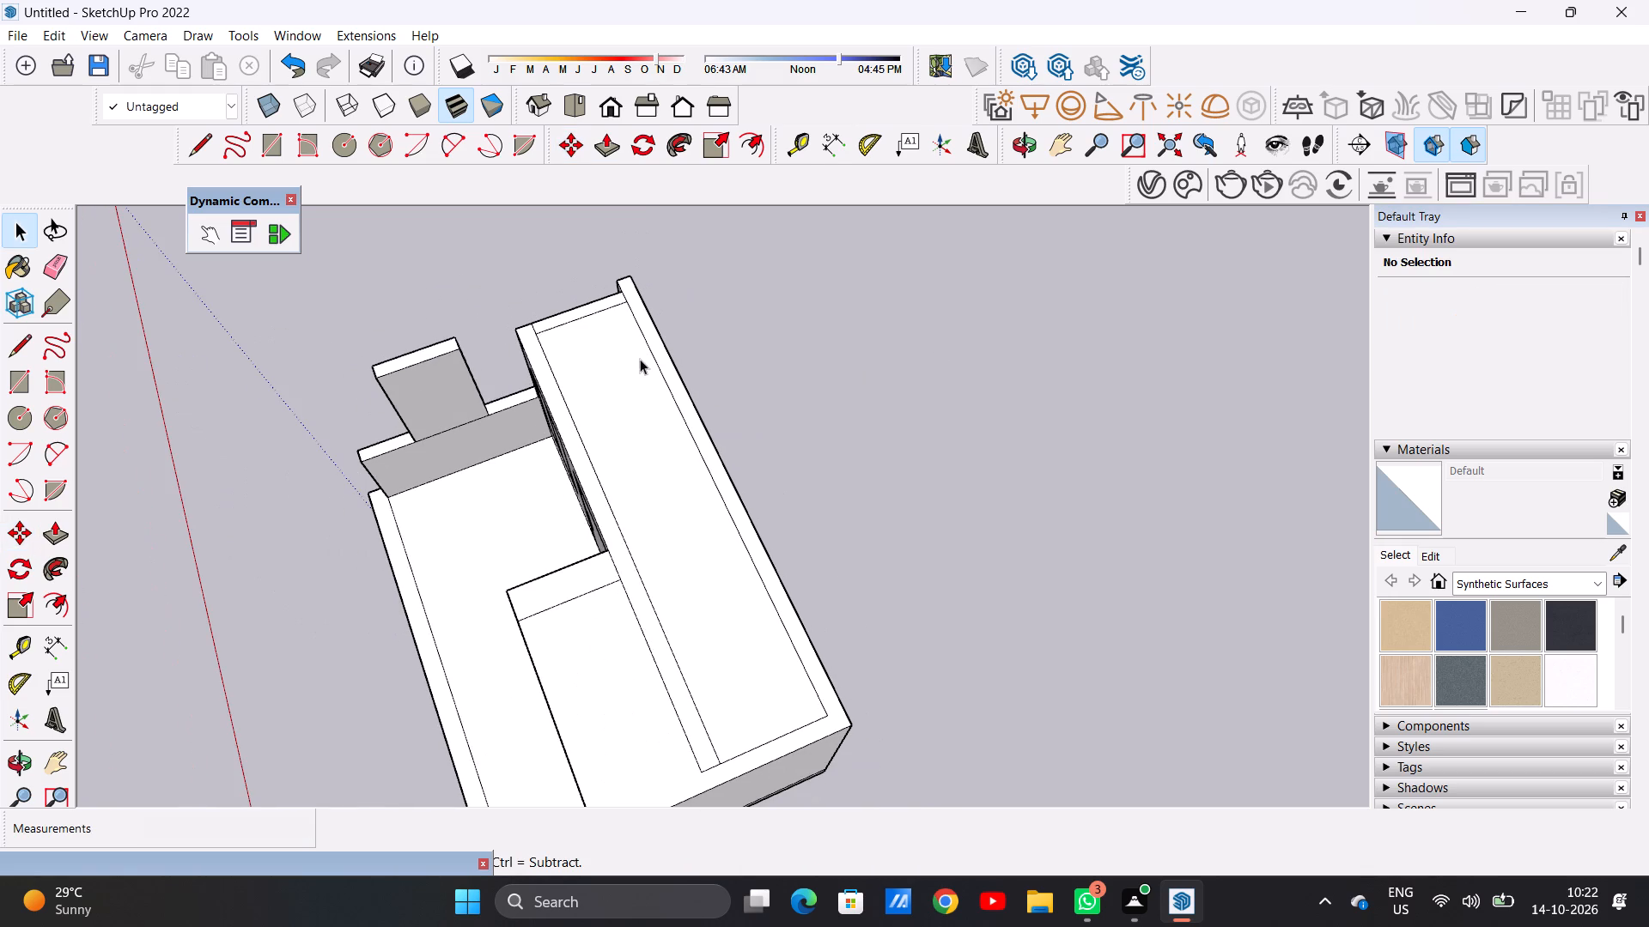
# Draw a line across the roof, extending the projecting block's top seam to the inner edge of the back wall.
pyautogui.moveTo(679, 595); pyautogui.dragTo(709, 475, button='middle')
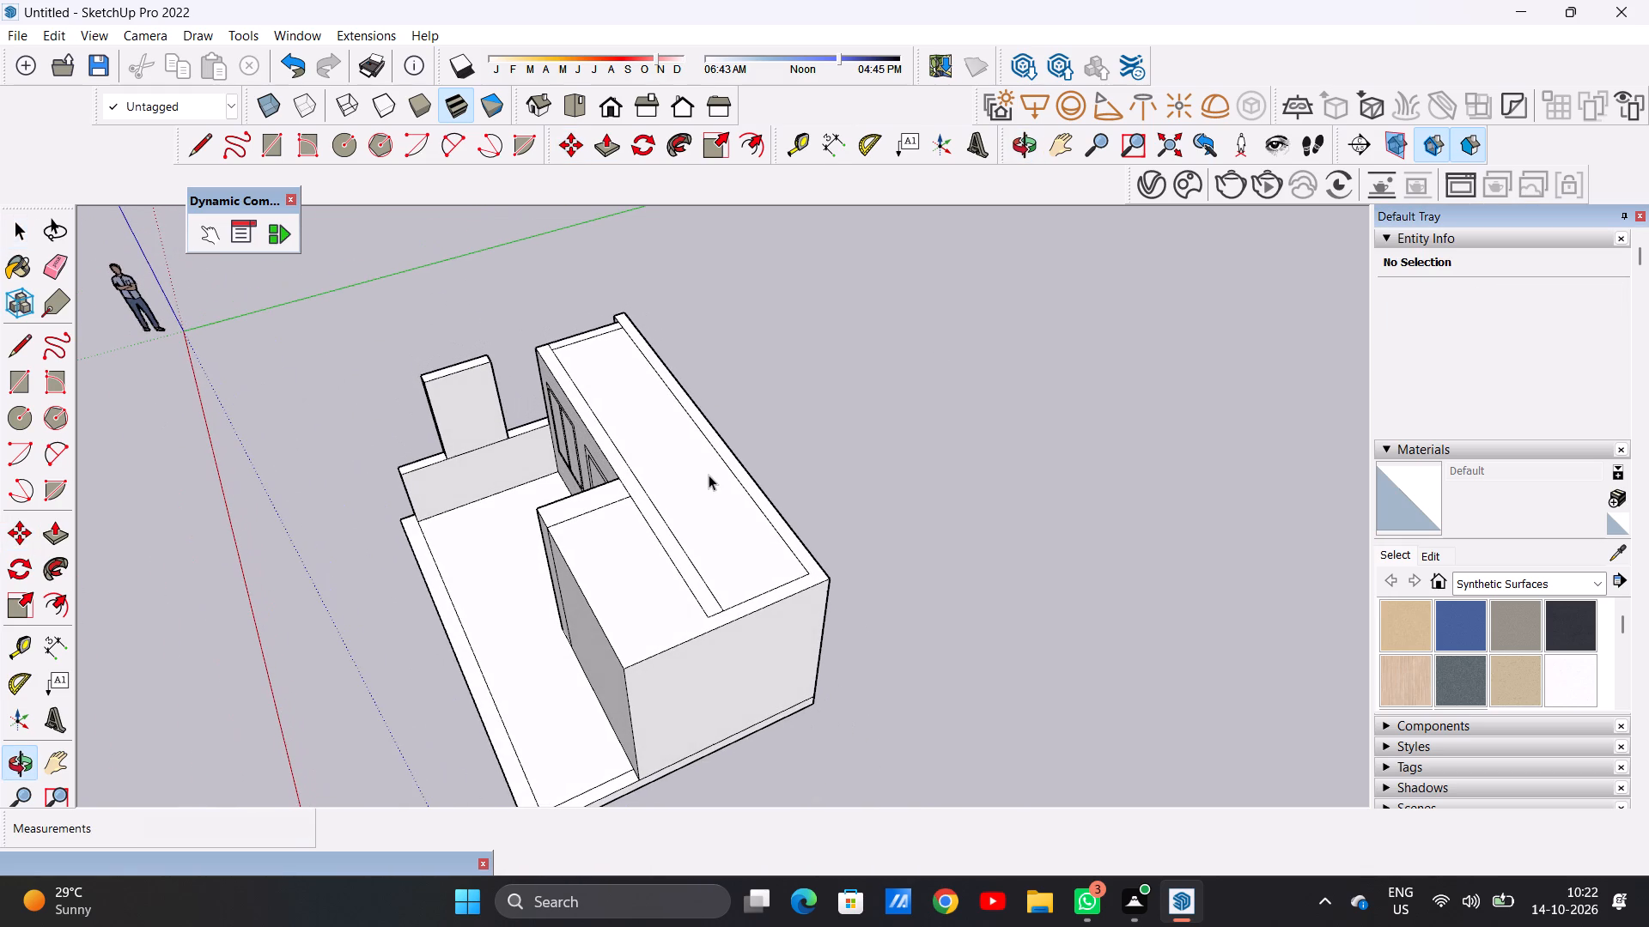
pyautogui.scroll(4, 661, 474)
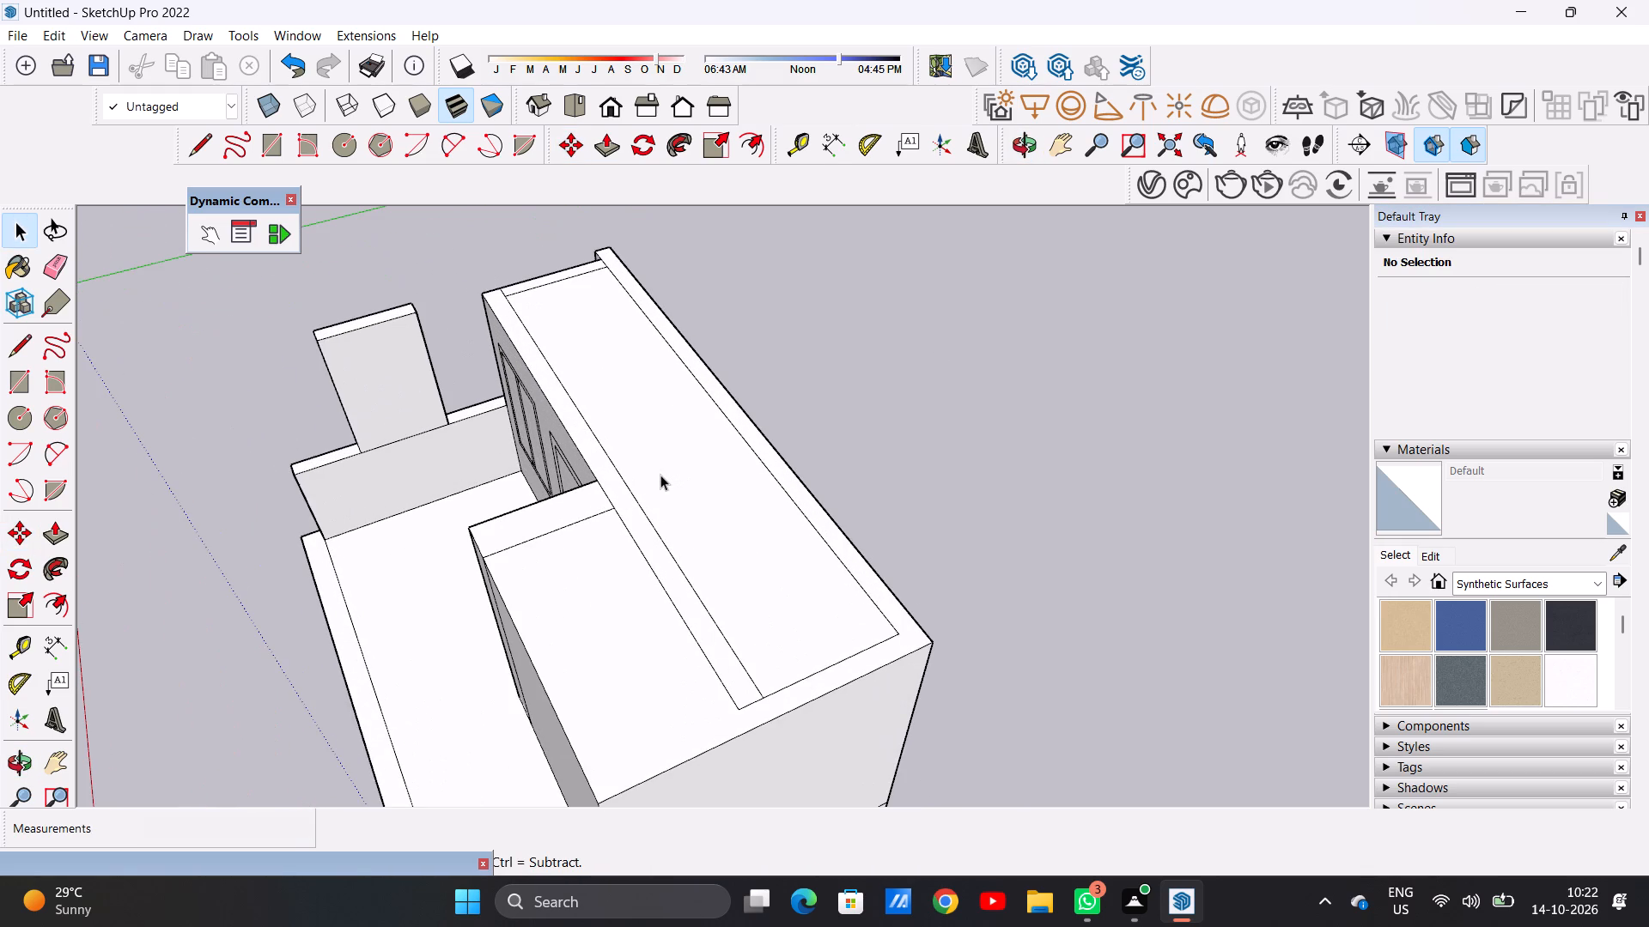
pyautogui.scroll(3, 614, 495)
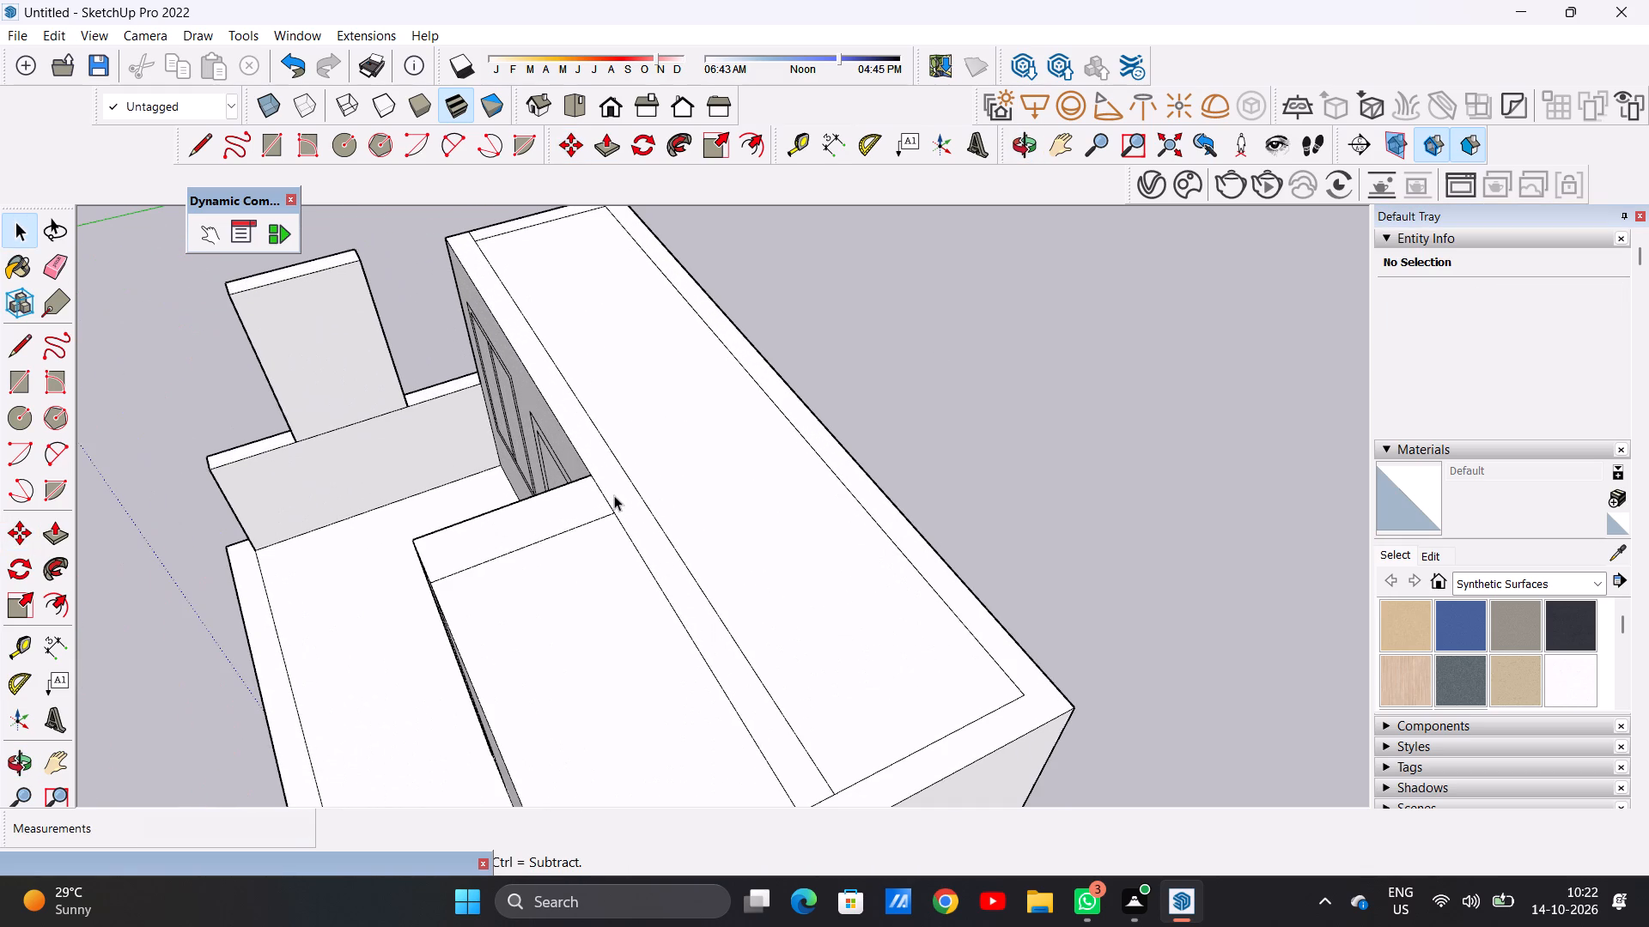
pyautogui.press('l')
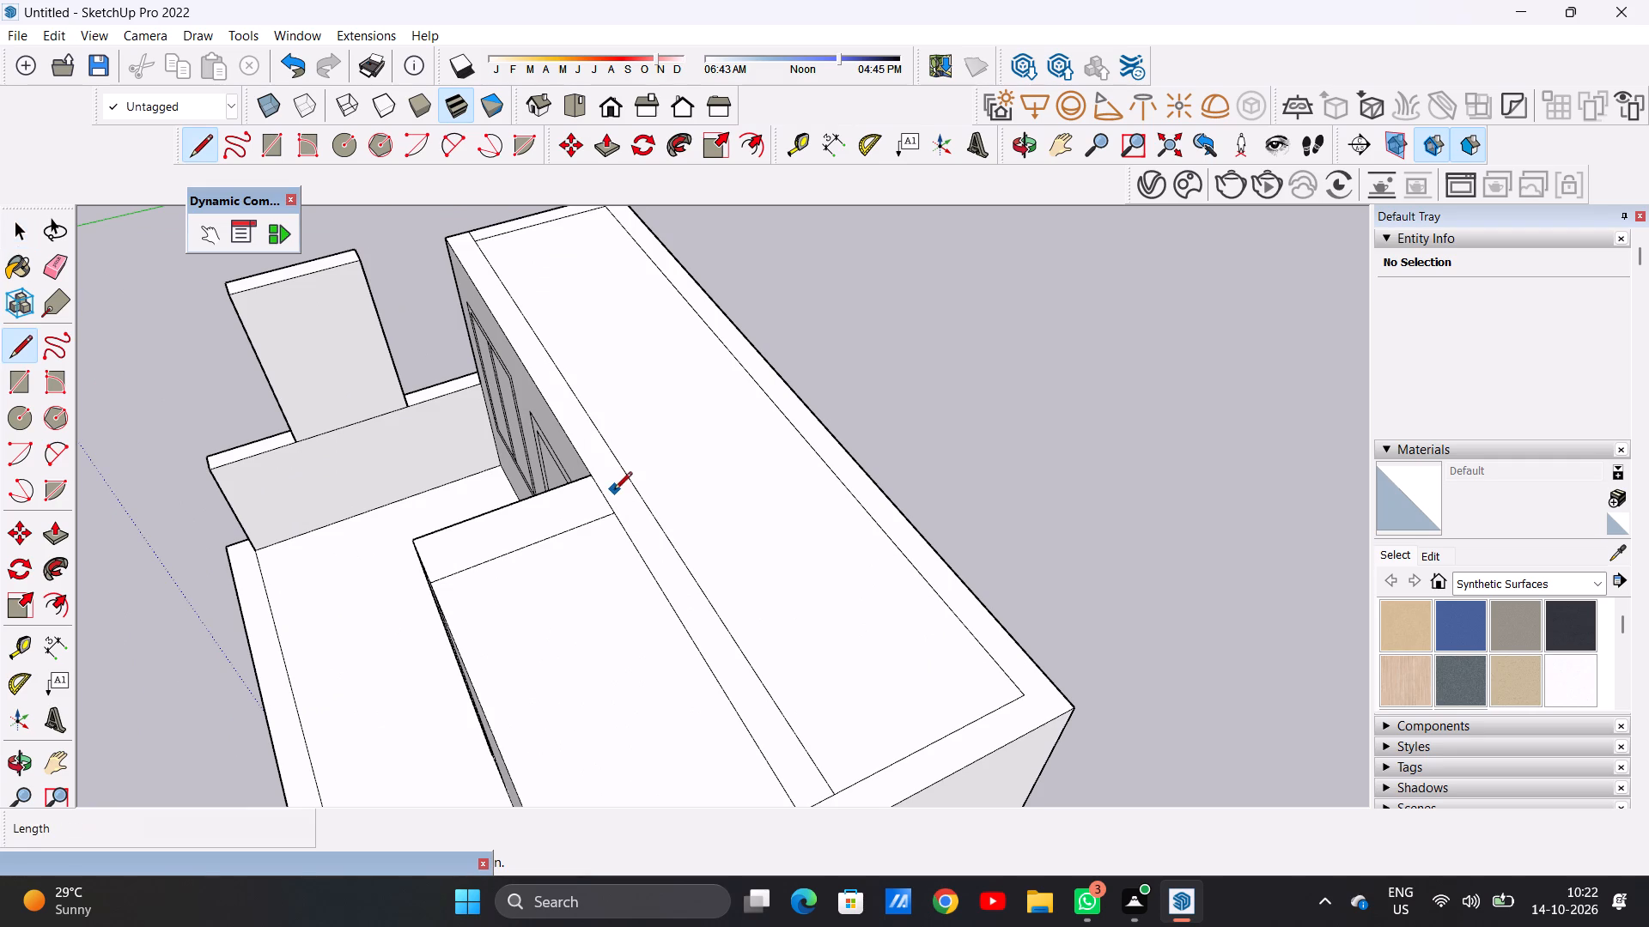
pyautogui.click(611, 516)
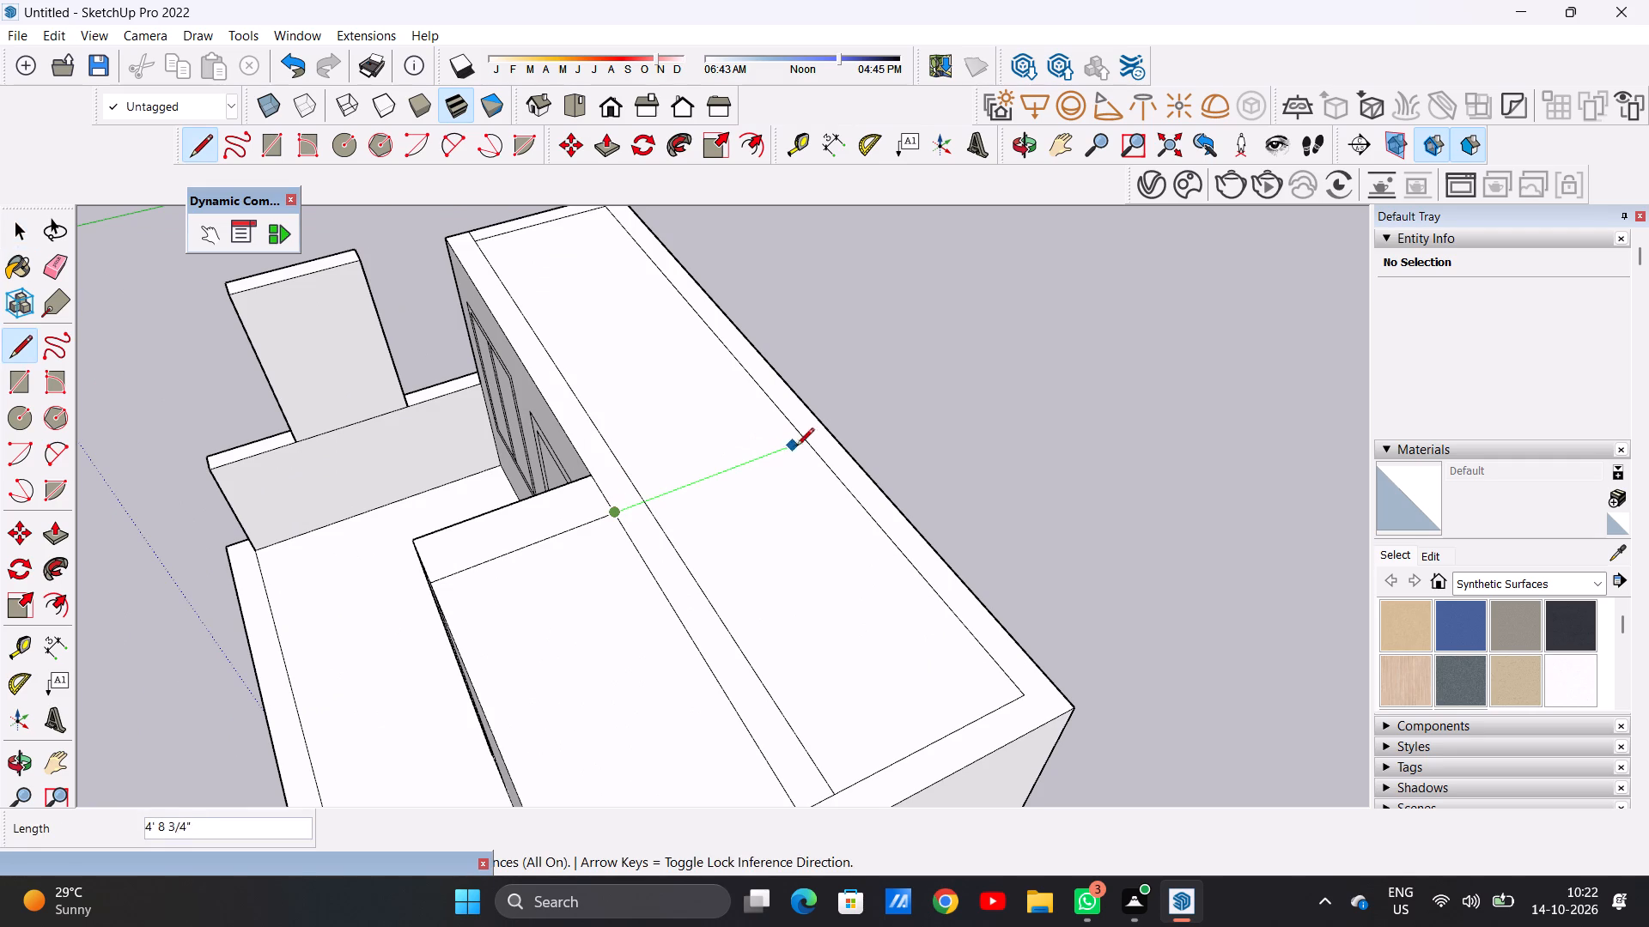
pyautogui.click(808, 446)
pyautogui.press('space')
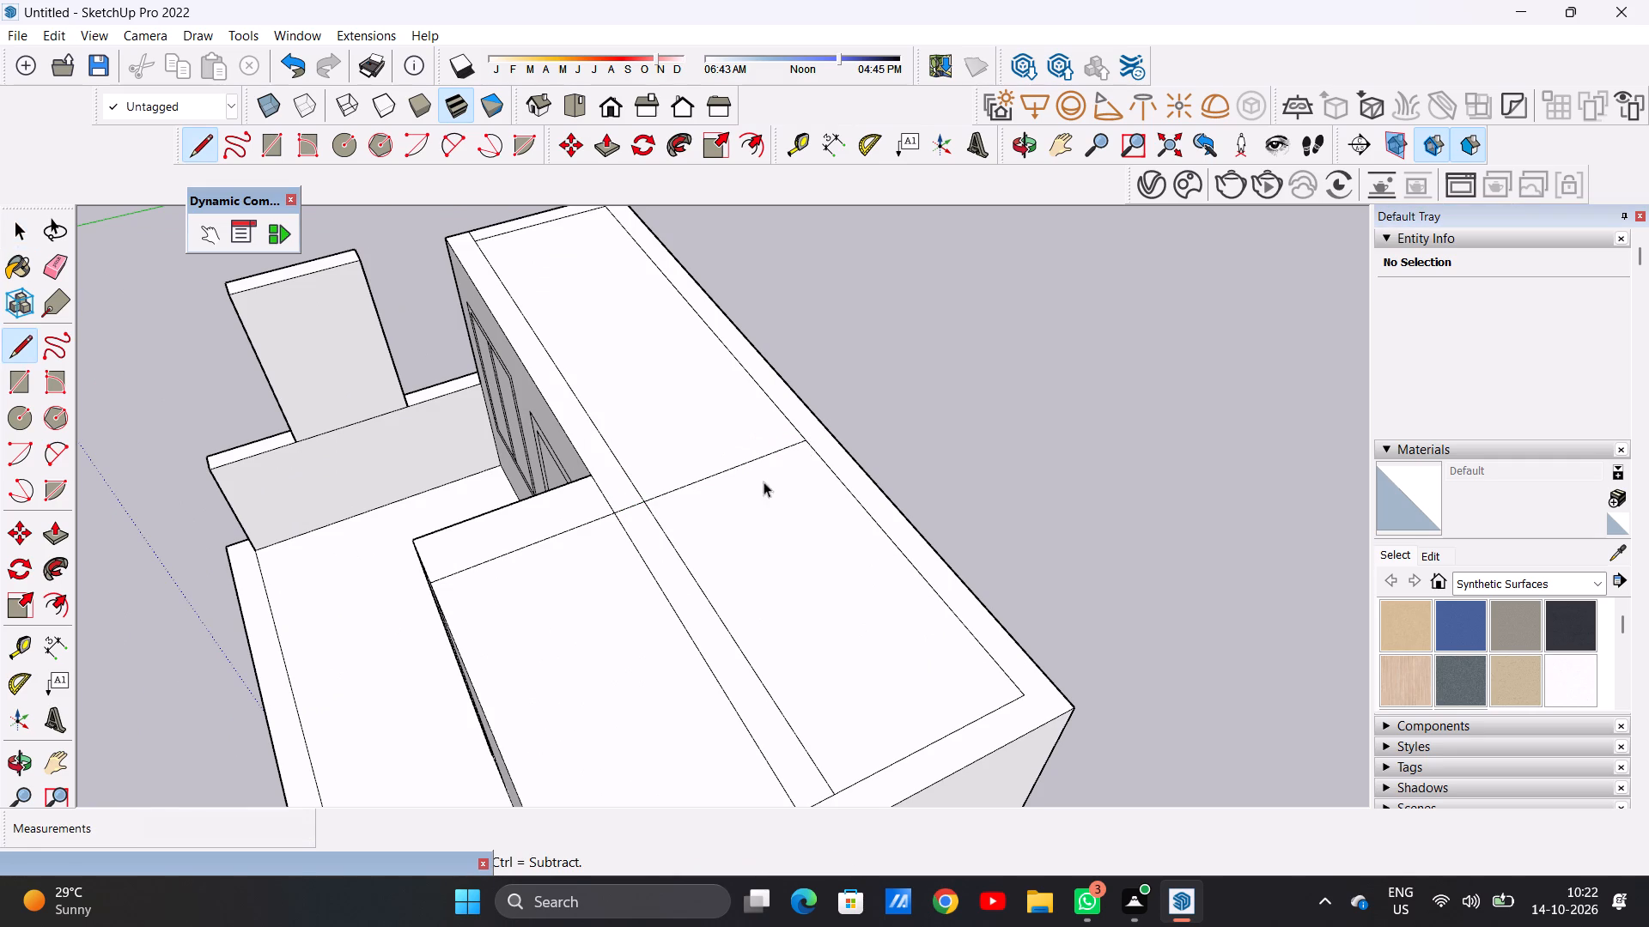
# Erase the short edge segment between the projecting block's top strip and the front wall's top face.
pyautogui.scroll(5, 637, 524)
pyautogui.scroll(-8, 637, 524)
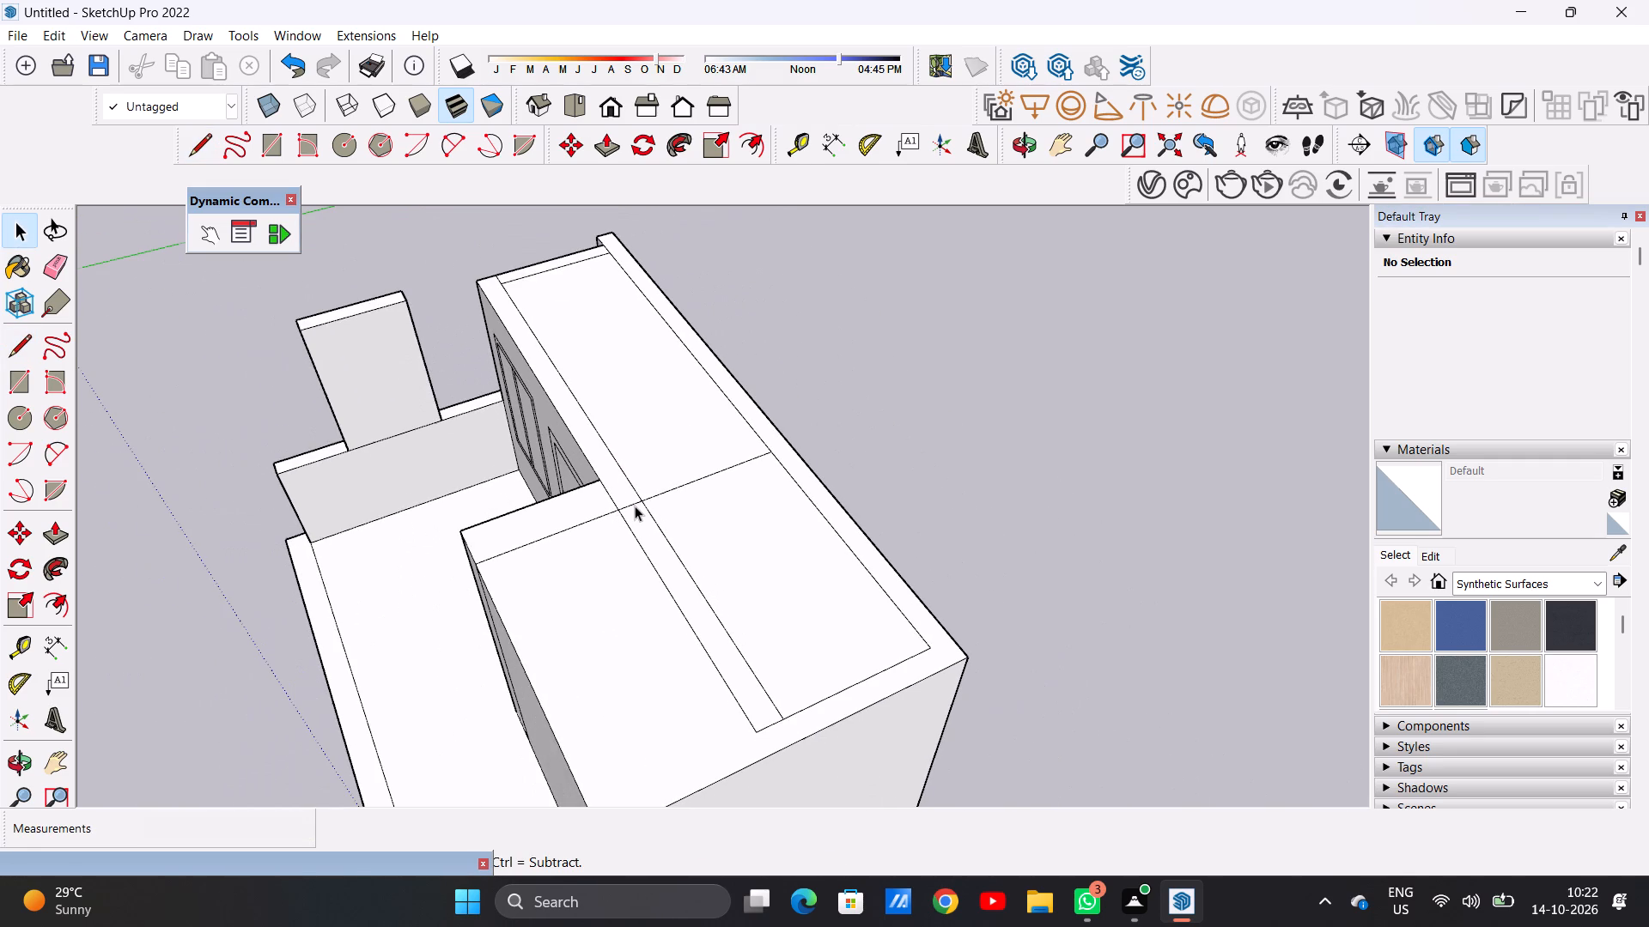
pyautogui.scroll(2, 704, 463)
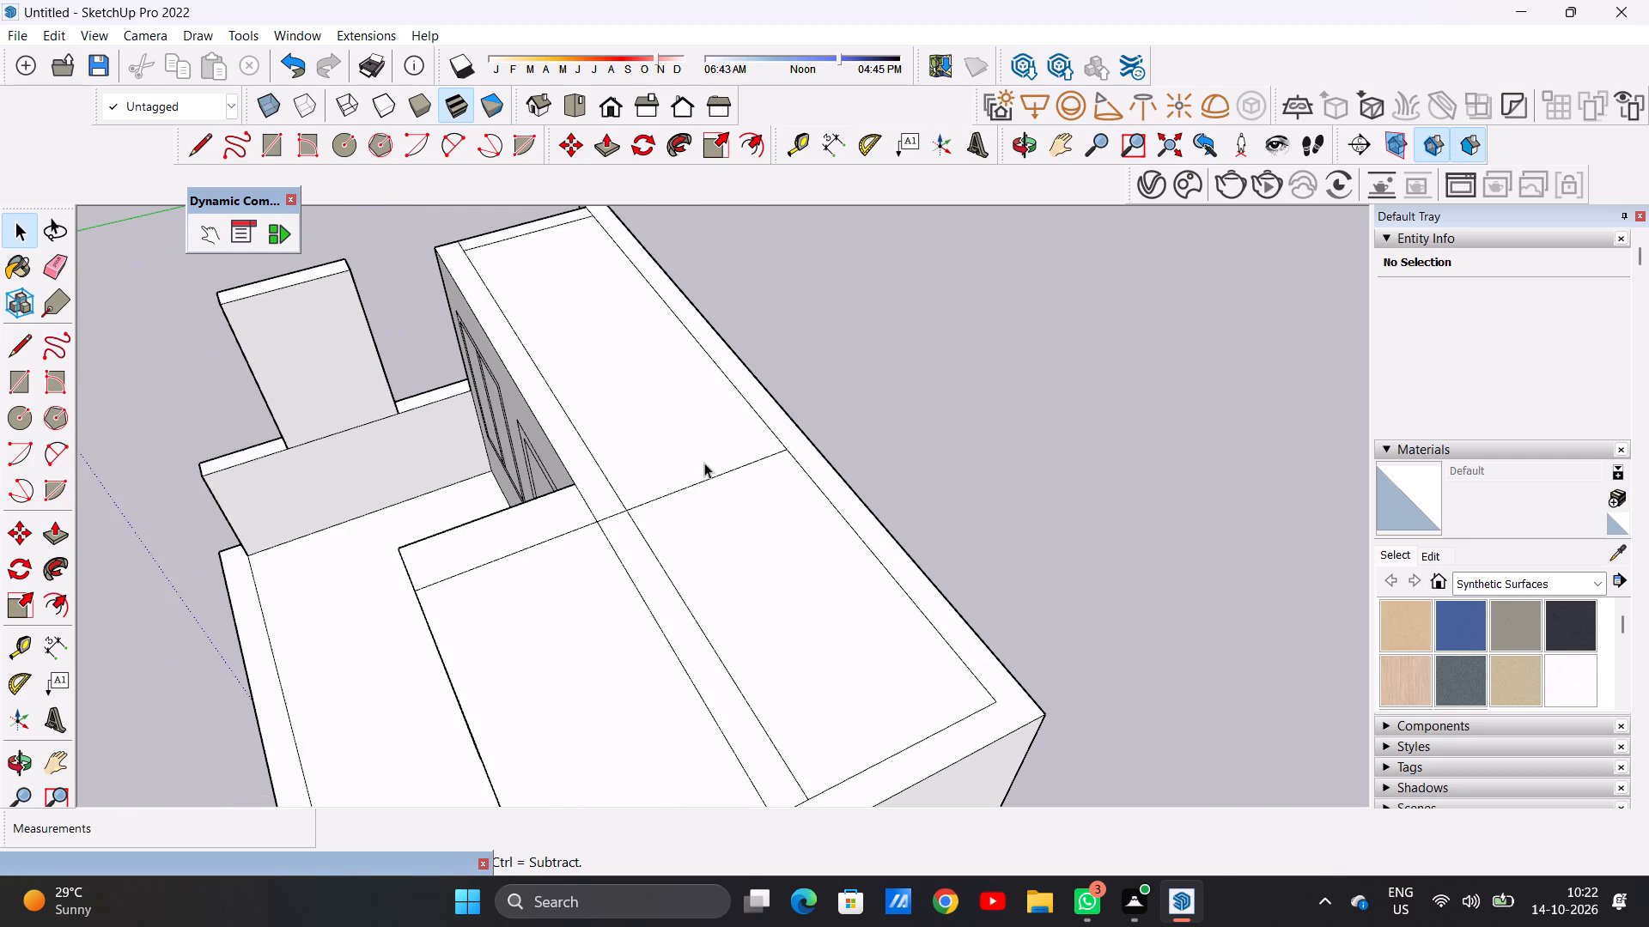
pyautogui.scroll(5, 597, 506)
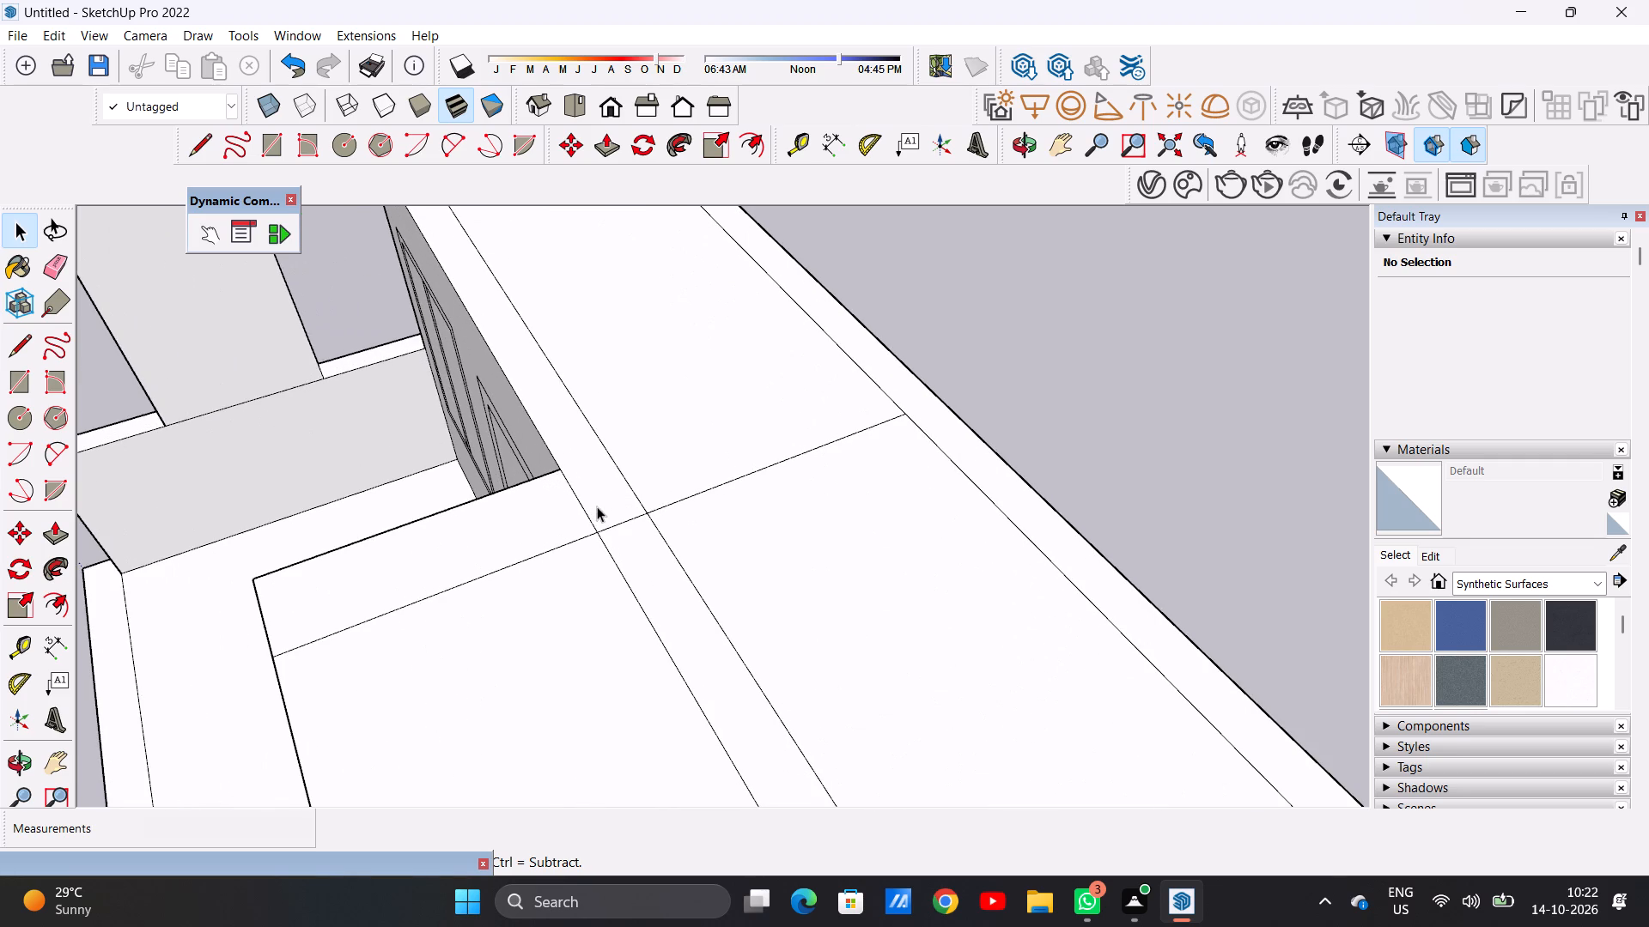
pyautogui.press('e')
pyautogui.moveTo(585, 509); pyautogui.dragTo(600, 504)
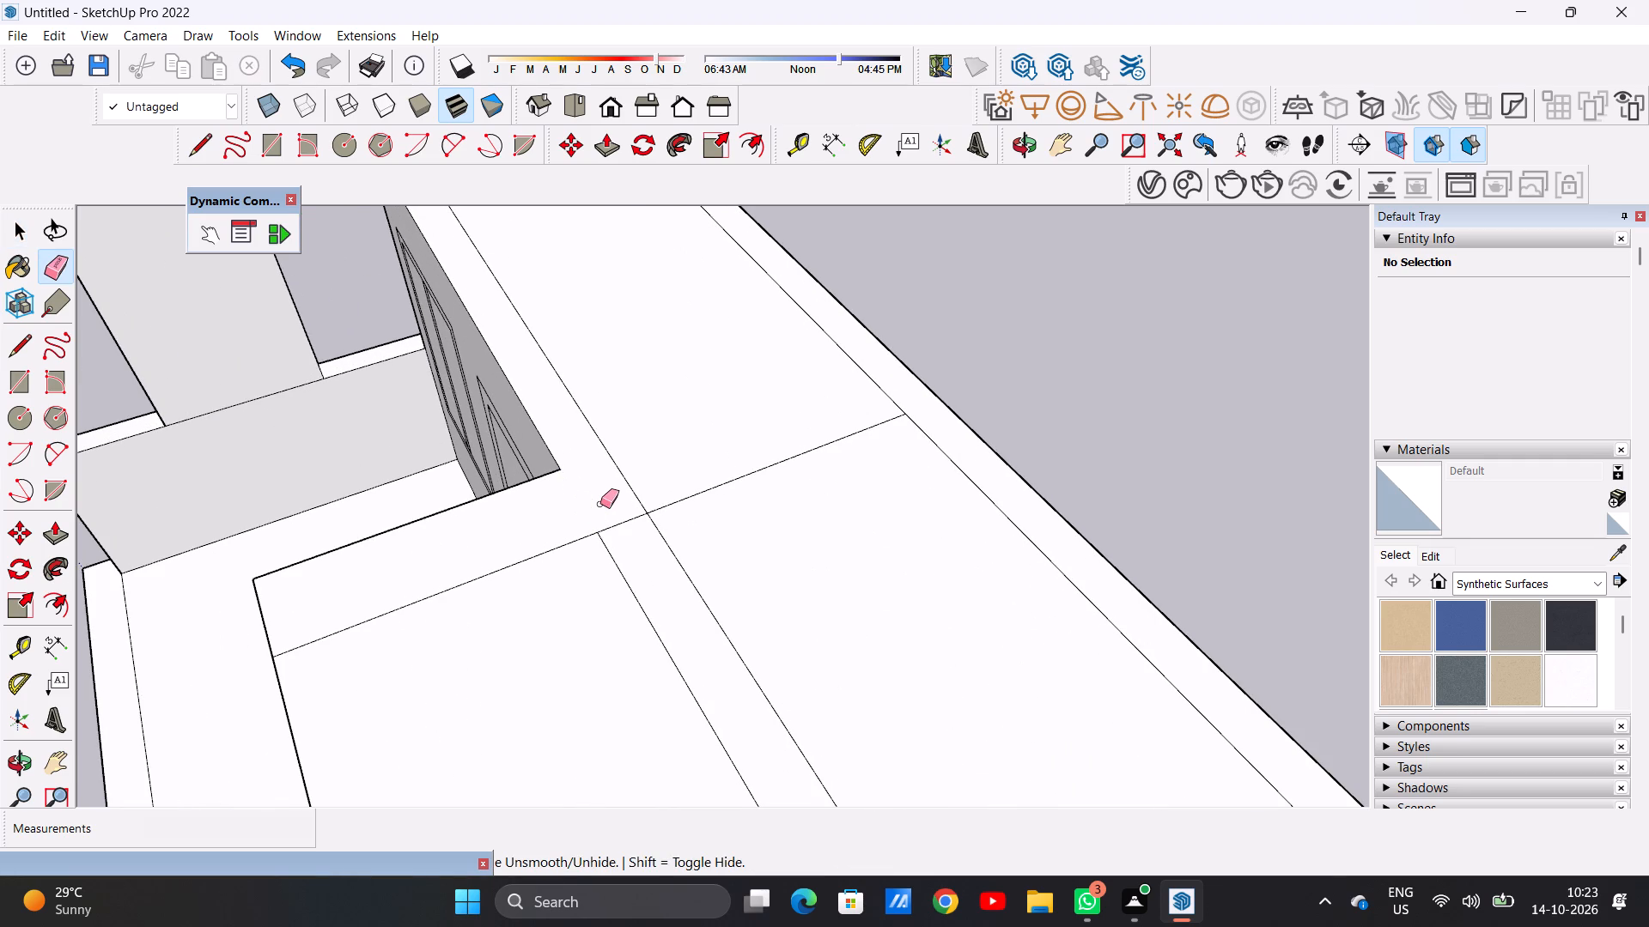
pyautogui.press('space')
pyautogui.scroll(-9, 585, 533)
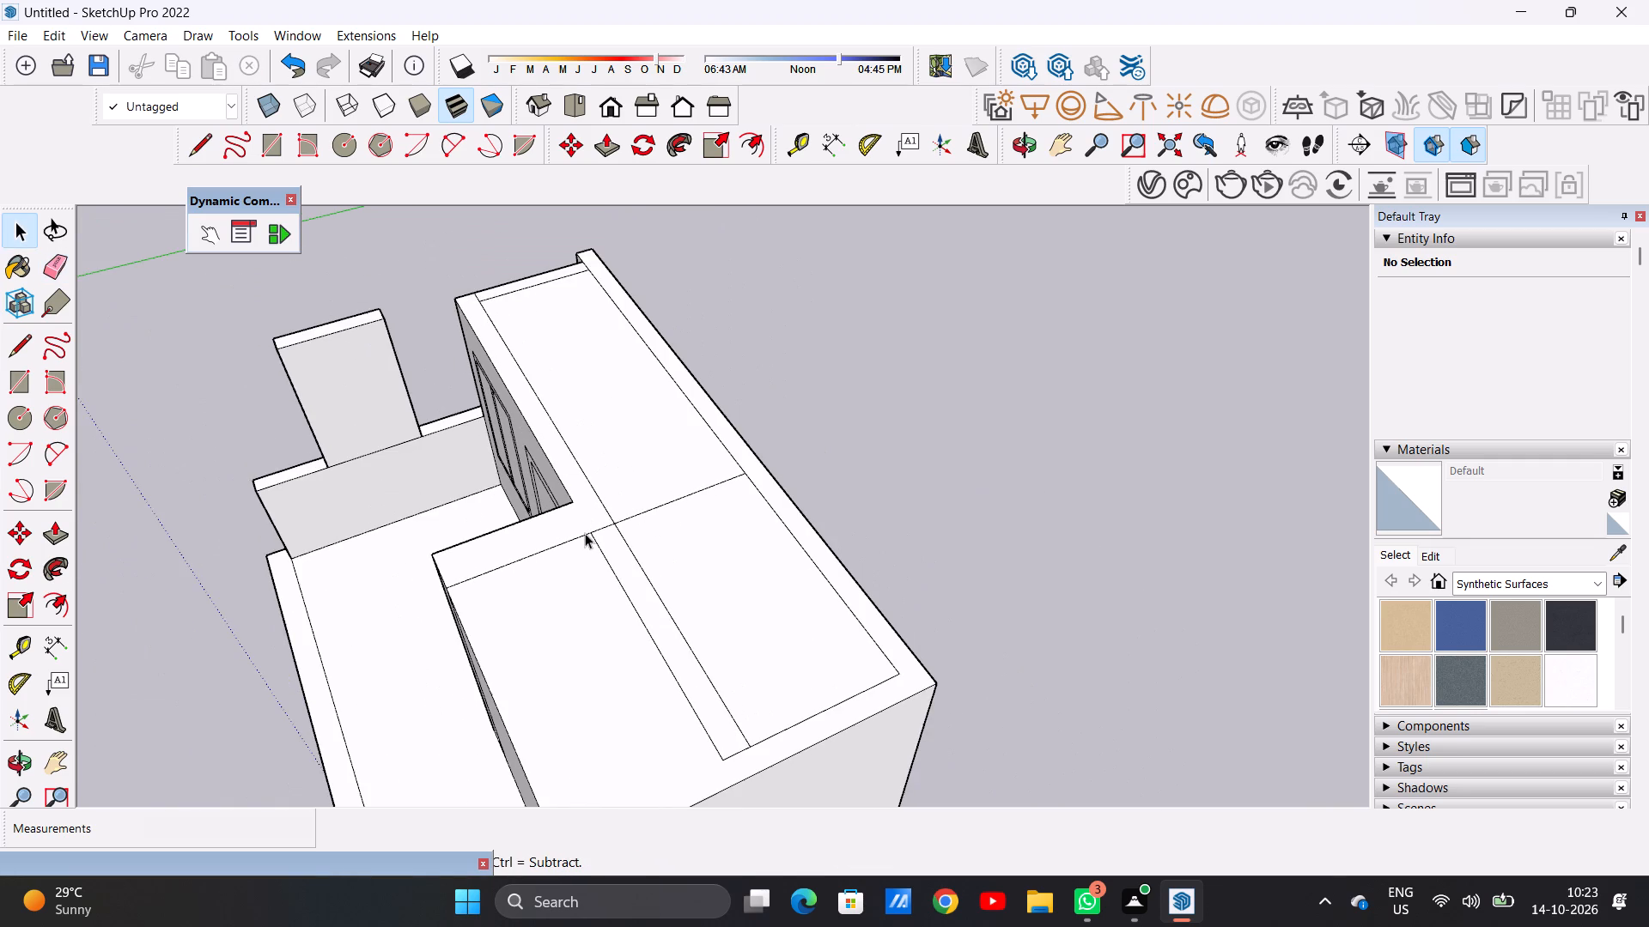
# Push/Pull the roof section behind the window and door upward about 11 11/16".
pyautogui.press('p')
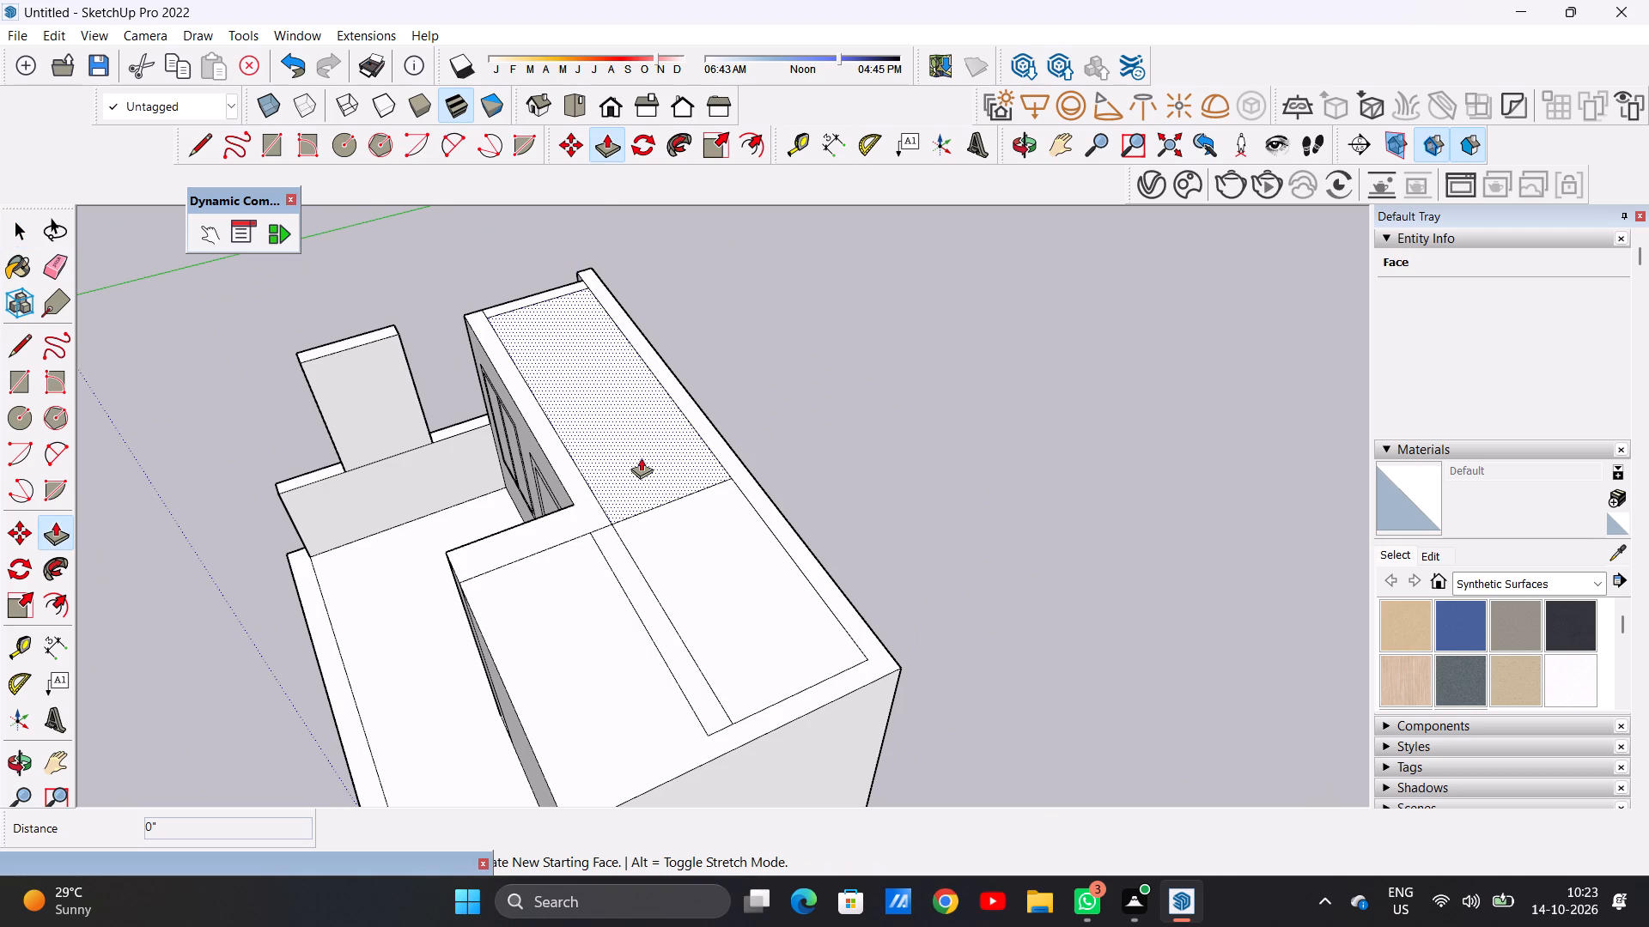
pyautogui.click(641, 457)
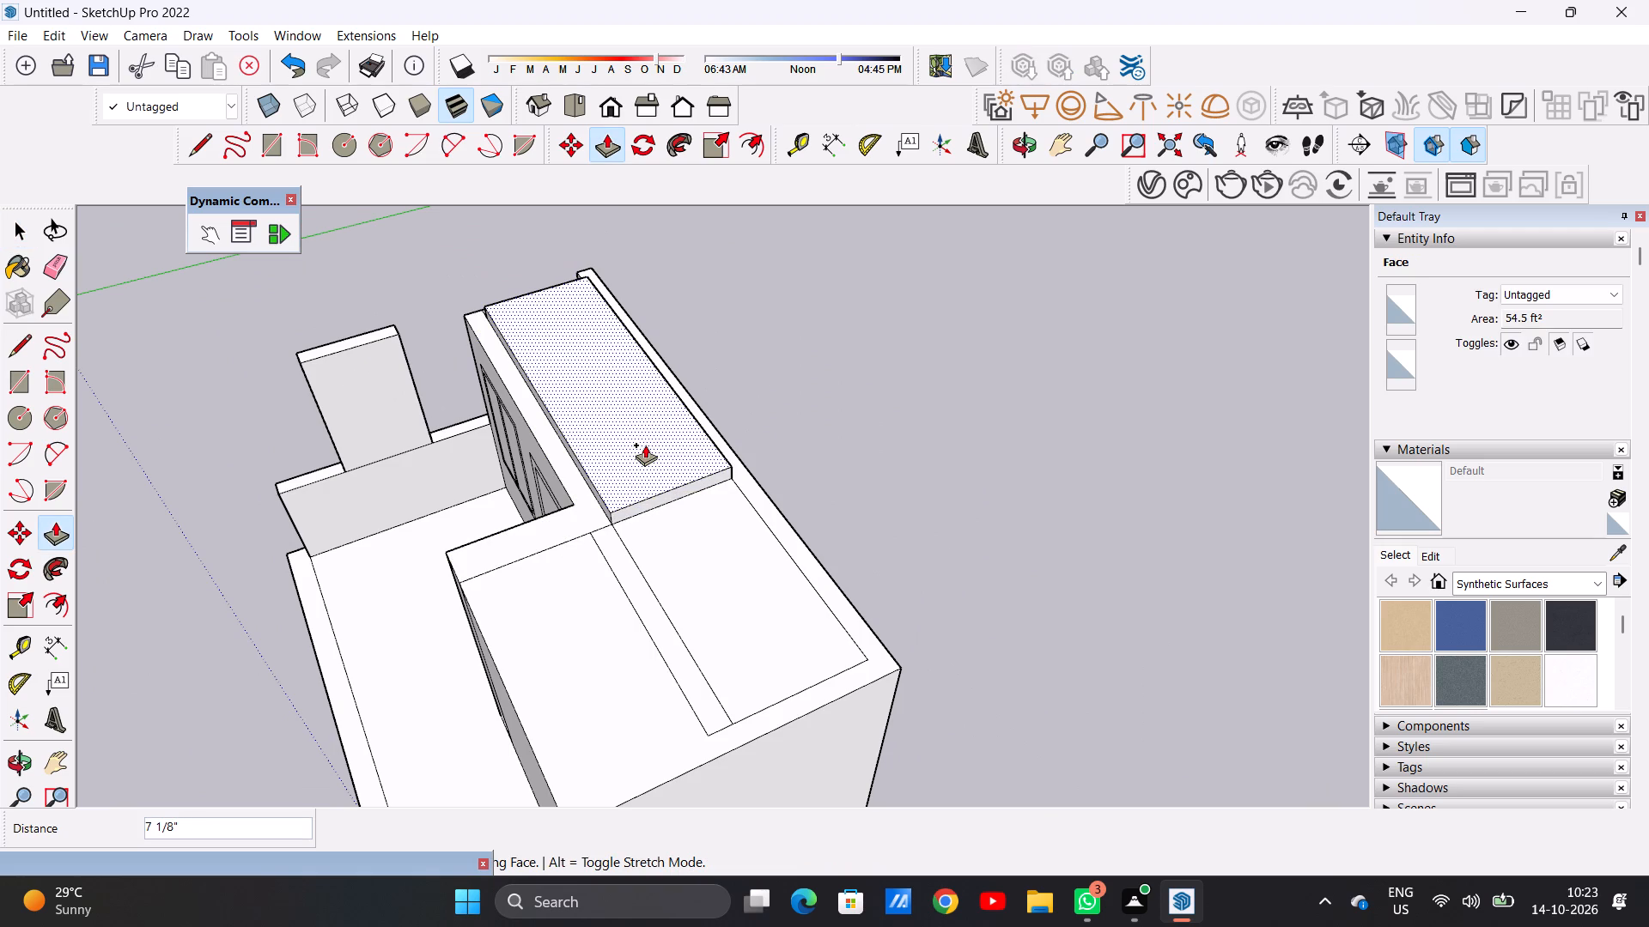
pyautogui.moveTo(644, 445); pyautogui.dragTo(706, 307, button='middle')
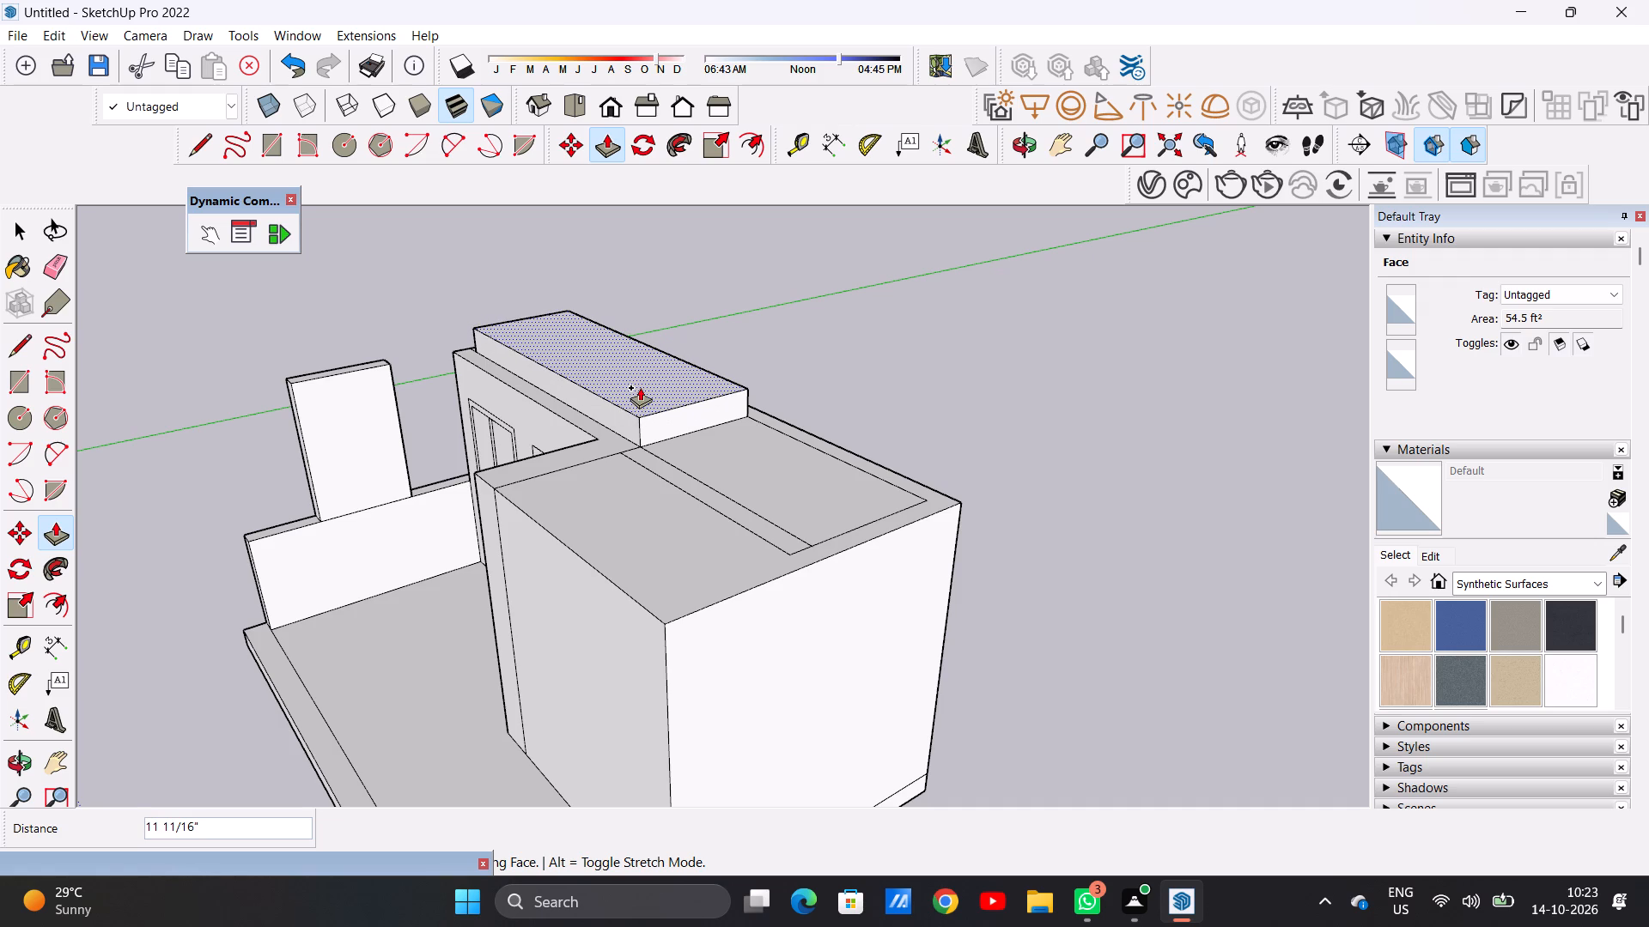
pyautogui.click(640, 387)
pyautogui.press('space')
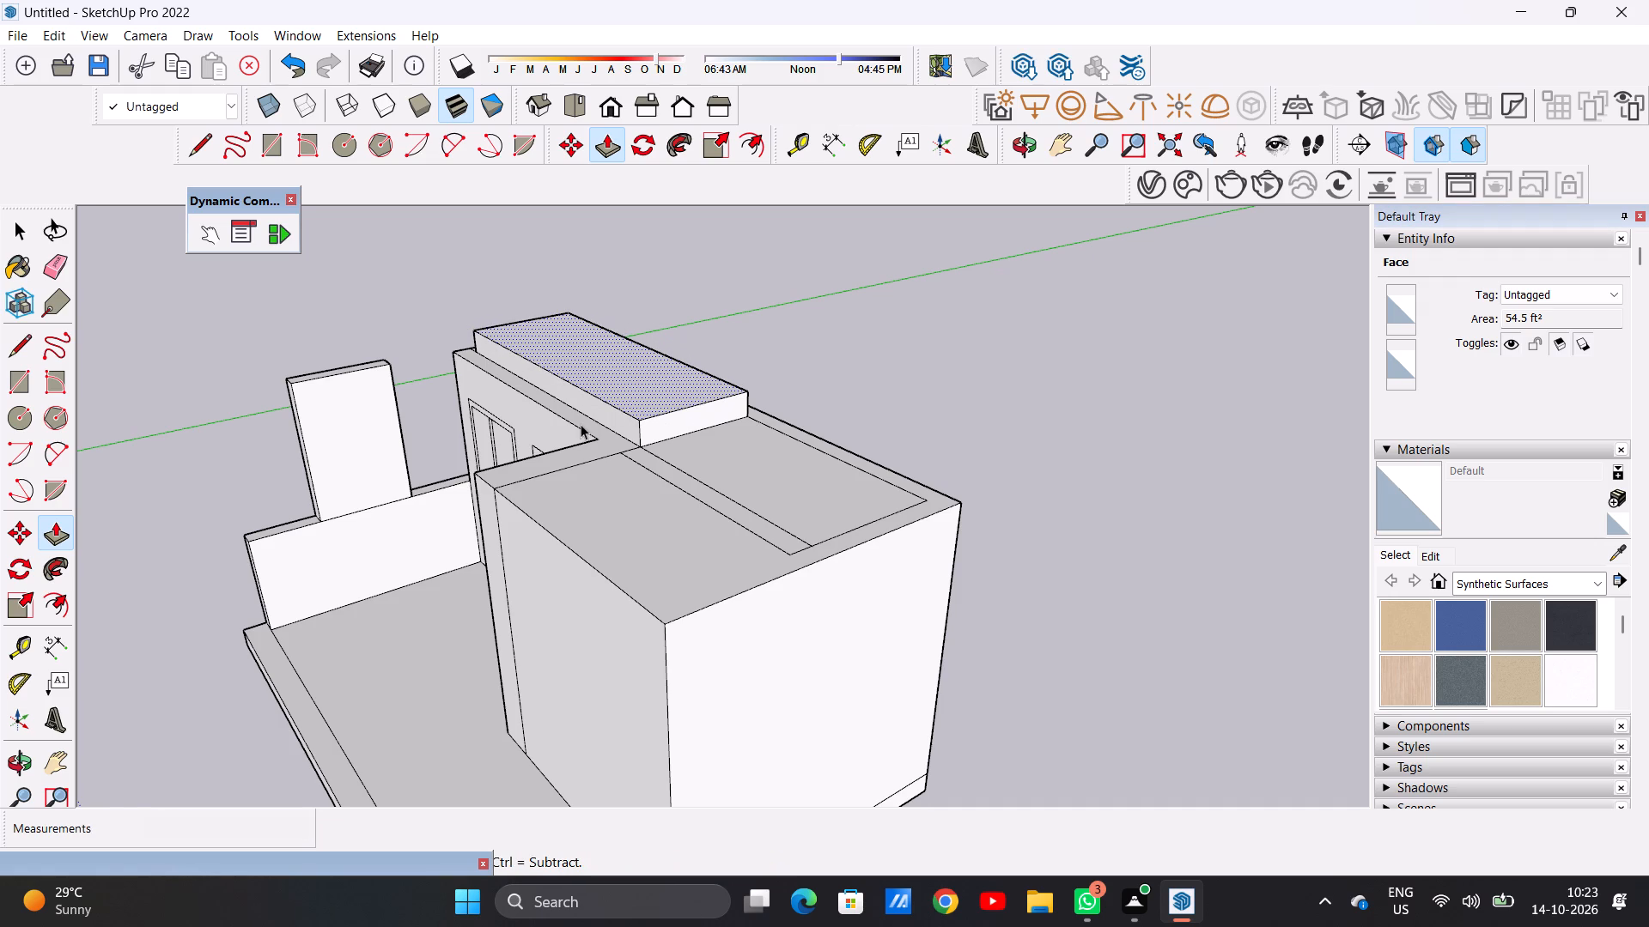
# Push/Pull the raised roof section's front face forward about 7' 2 1/16" over the porch, to the front edge of the side wall's pillar.
pyautogui.scroll(-3, 581, 429)
pyautogui.scroll(5, 603, 446)
pyautogui.moveTo(528, 457); pyautogui.dragTo(929, 441, button='middle')
pyautogui.scroll(-4, 759, 388)
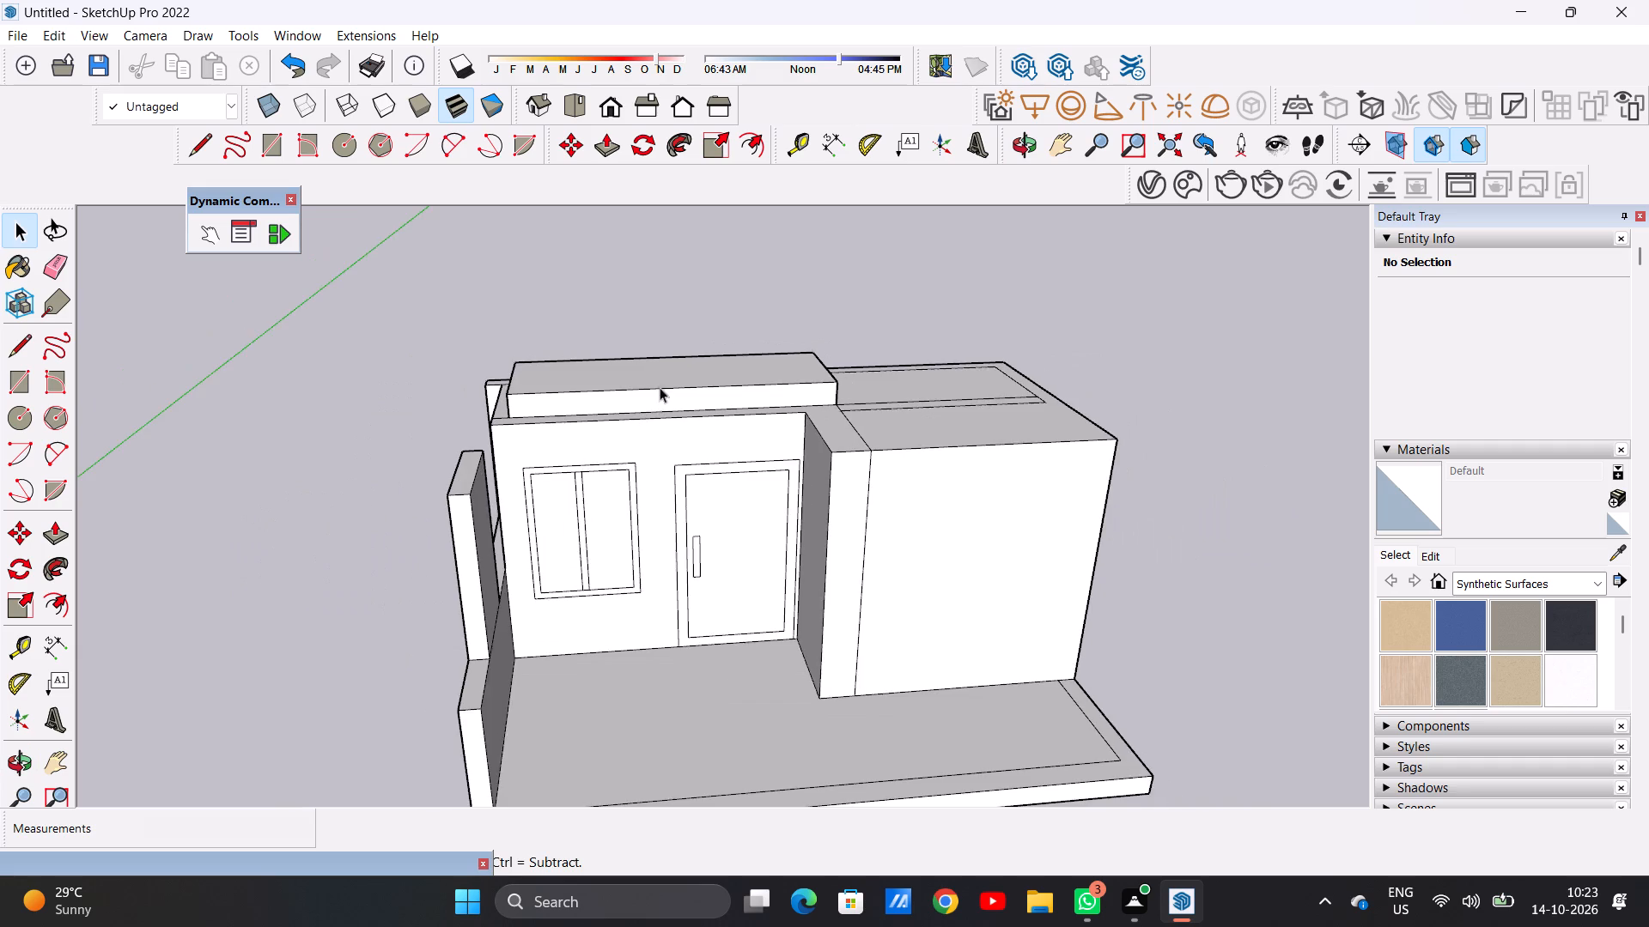
pyautogui.moveTo(389, 446); pyautogui.dragTo(652, 518, button='middle')
pyautogui.press('p')
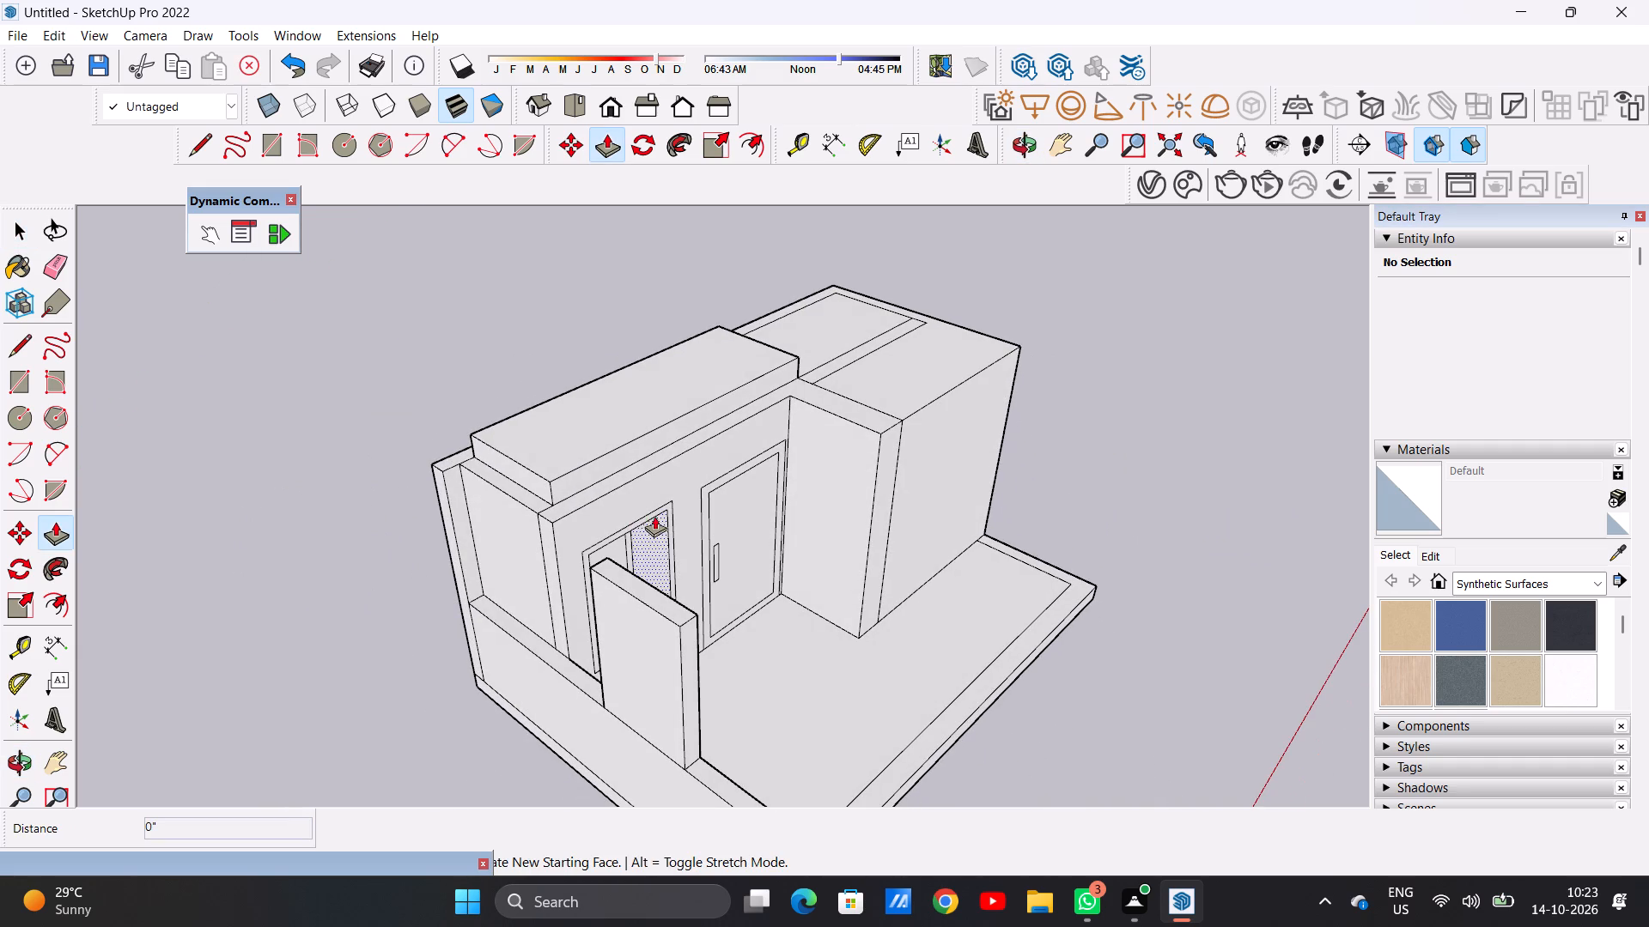
pyautogui.scroll(12, 593, 461)
pyautogui.click(567, 486)
pyautogui.scroll(-2, 648, 491)
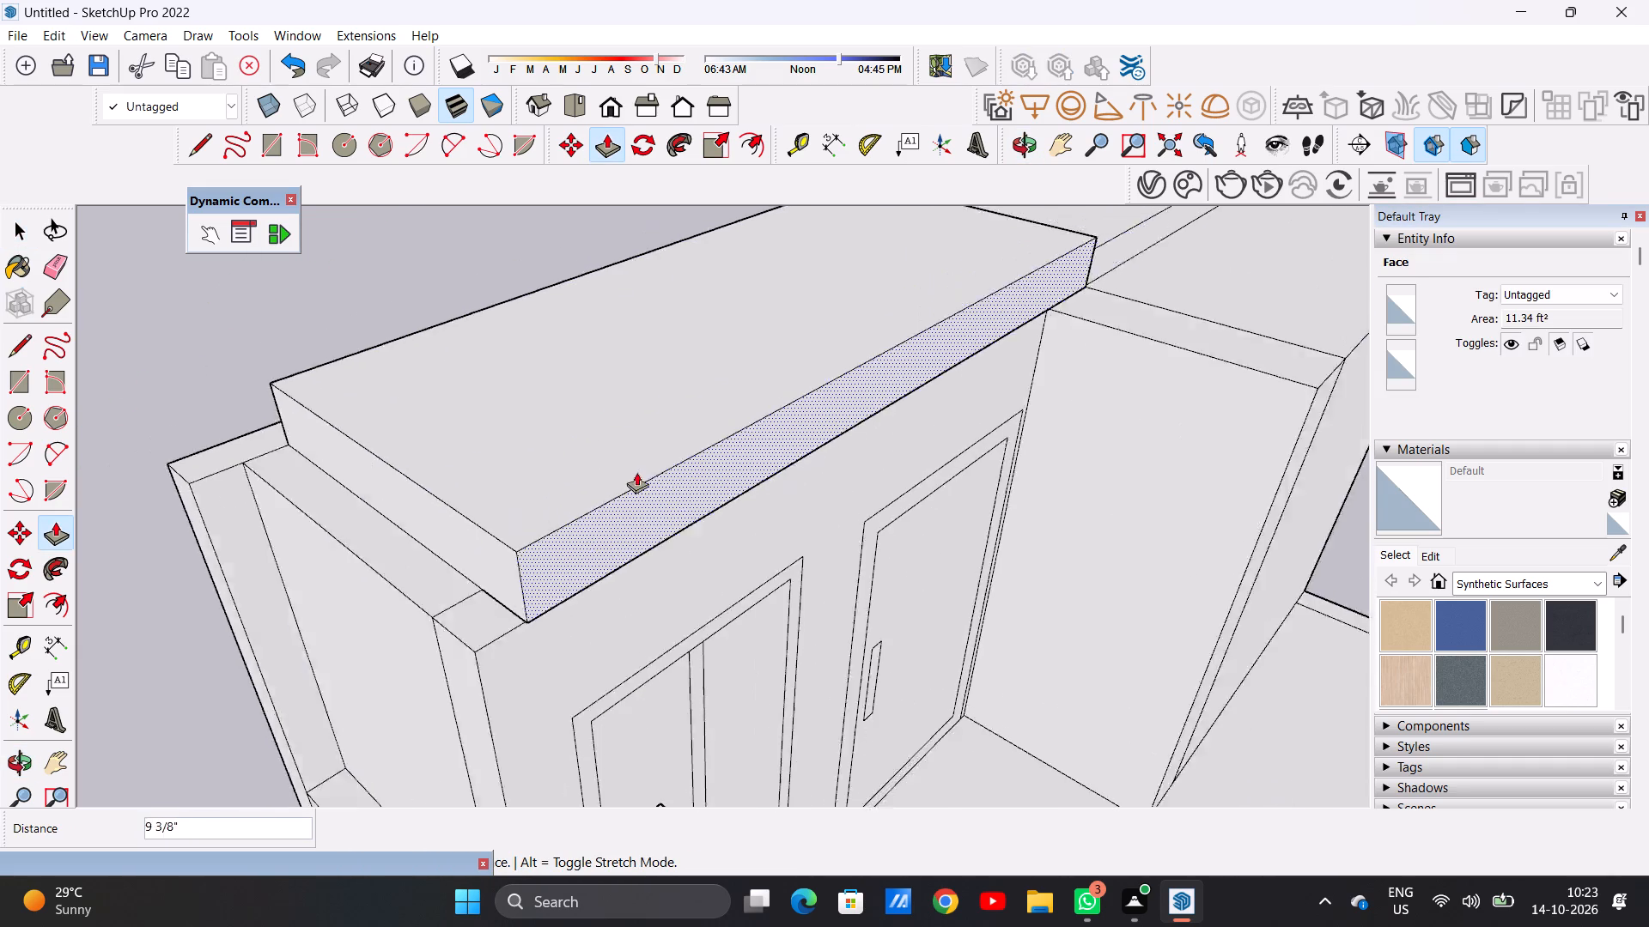
pyautogui.scroll(-11, 636, 472)
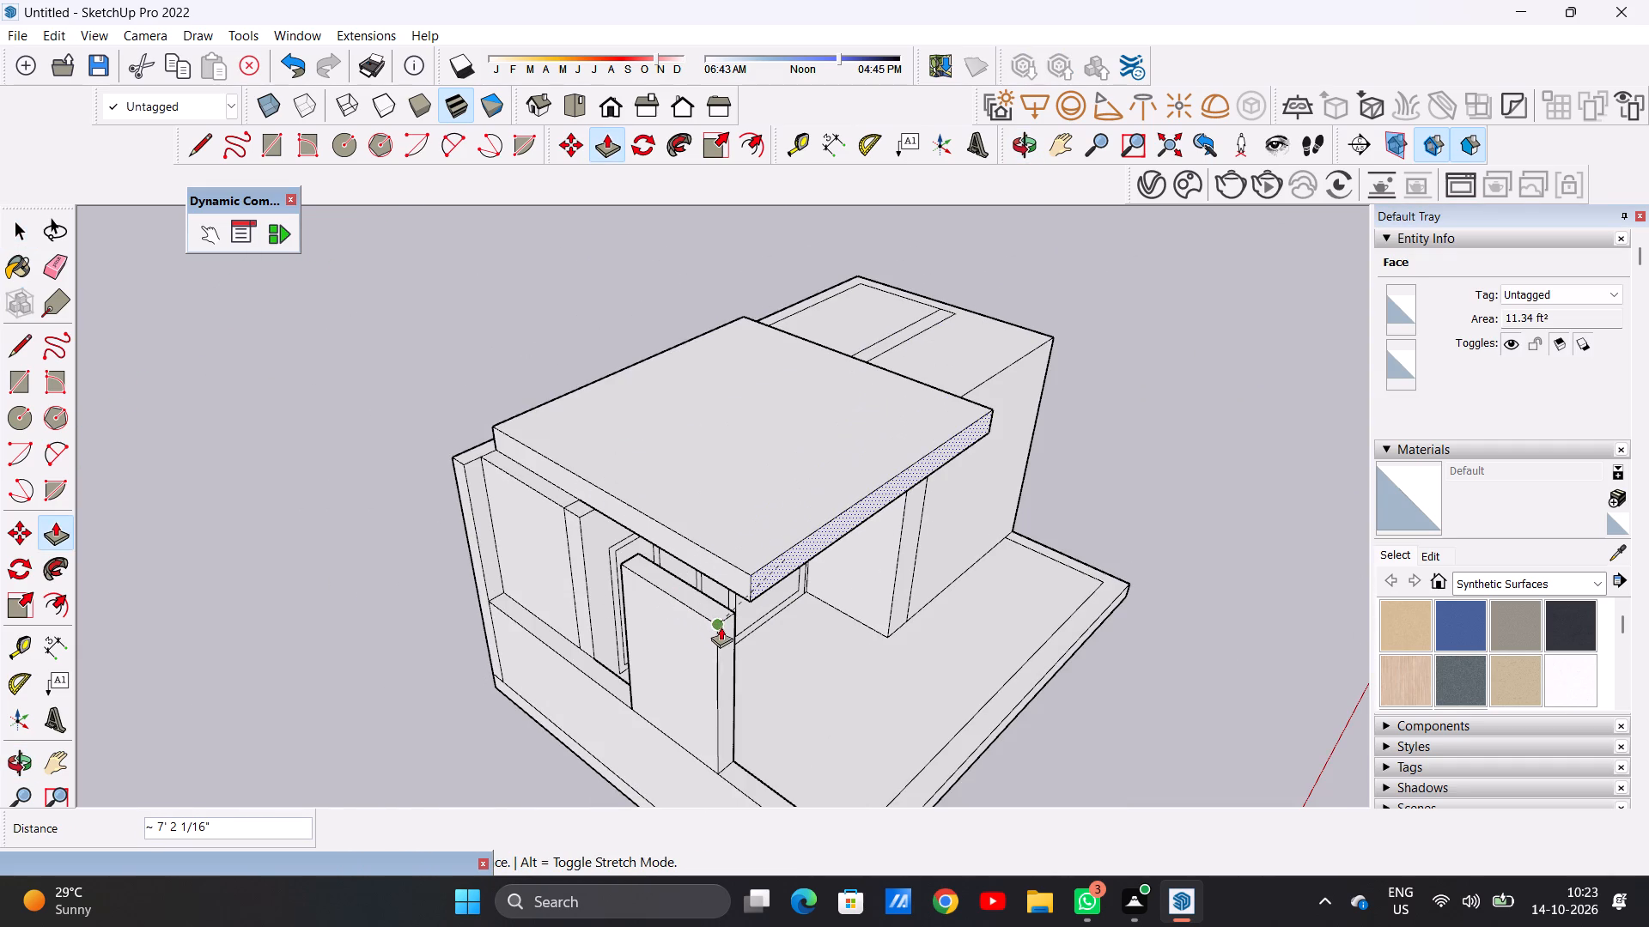
pyautogui.click(721, 622)
pyautogui.press('space')
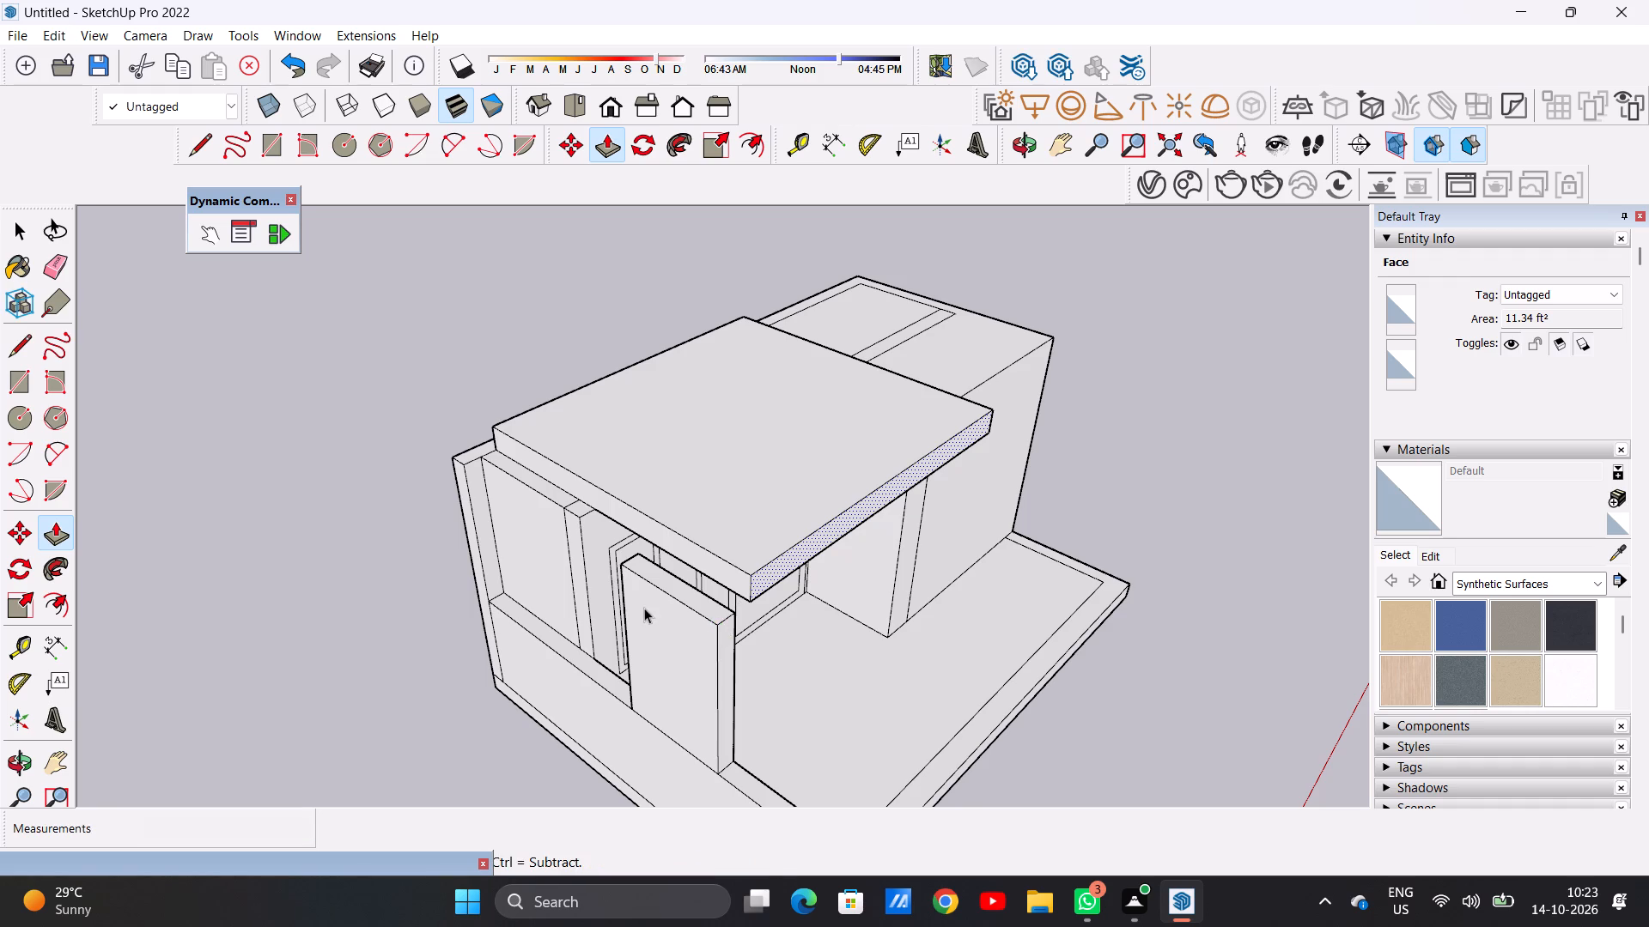
# Push/Pull the roof slab's side face outward about 7 3/8" and another 8 1/8", flush with the pillar's outer face.
pyautogui.scroll(-5, 644, 608)
pyautogui.moveTo(769, 584); pyautogui.dragTo(593, 420, button='middle')
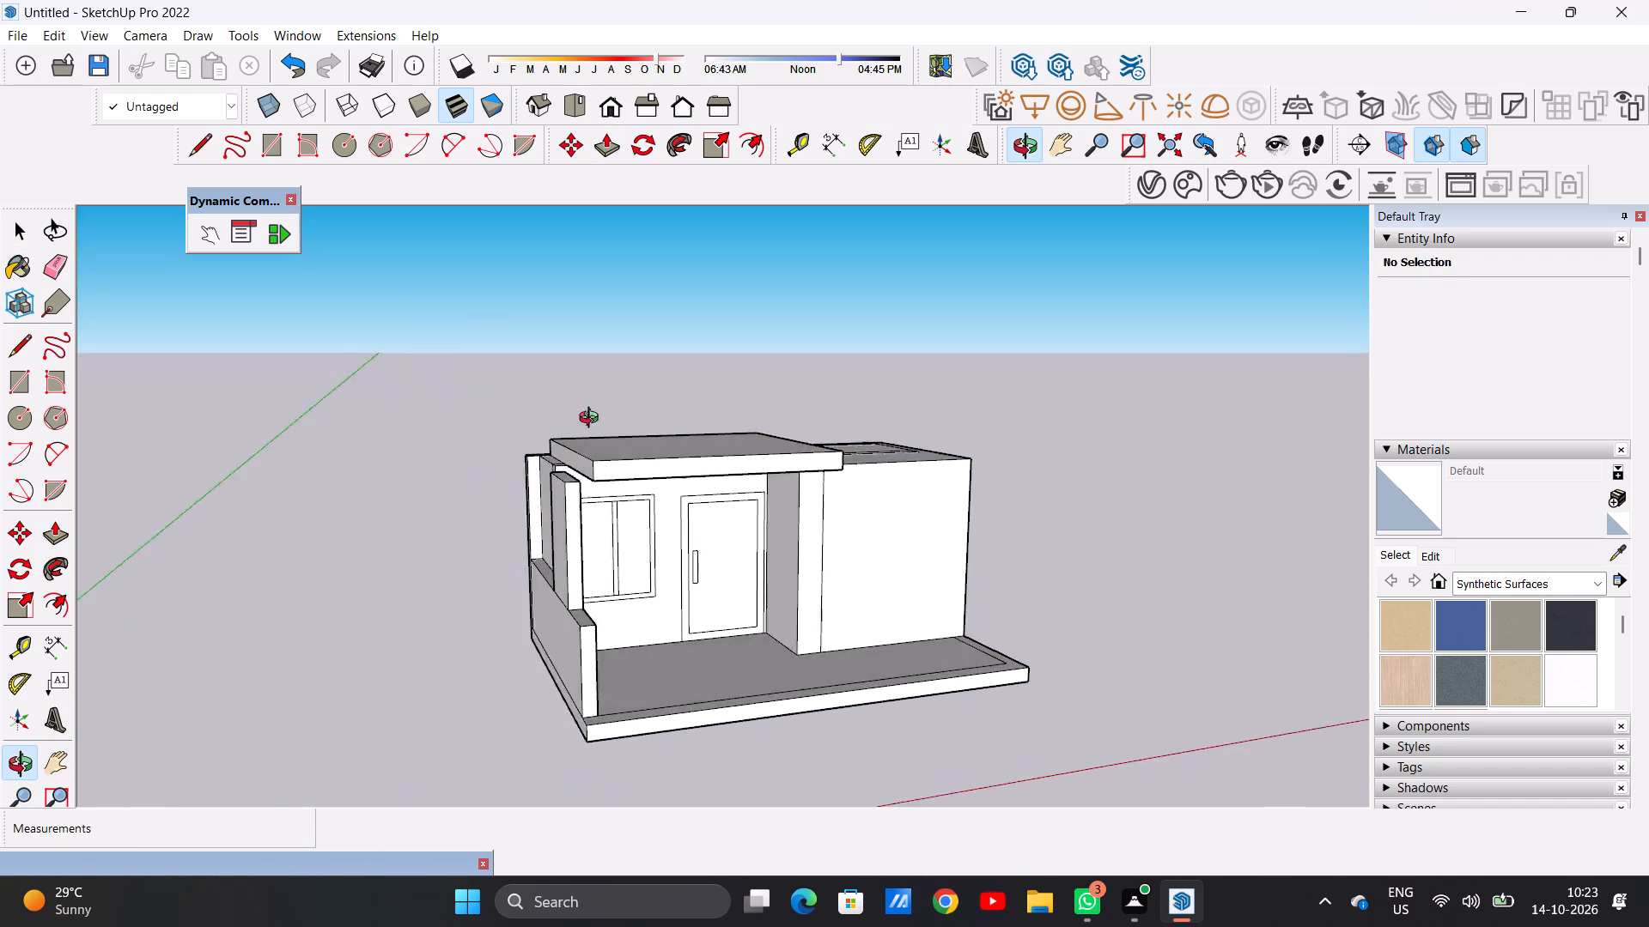
pyautogui.moveTo(593, 420); pyautogui.dragTo(821, 534, button='middle')
pyautogui.scroll(9, 737, 563)
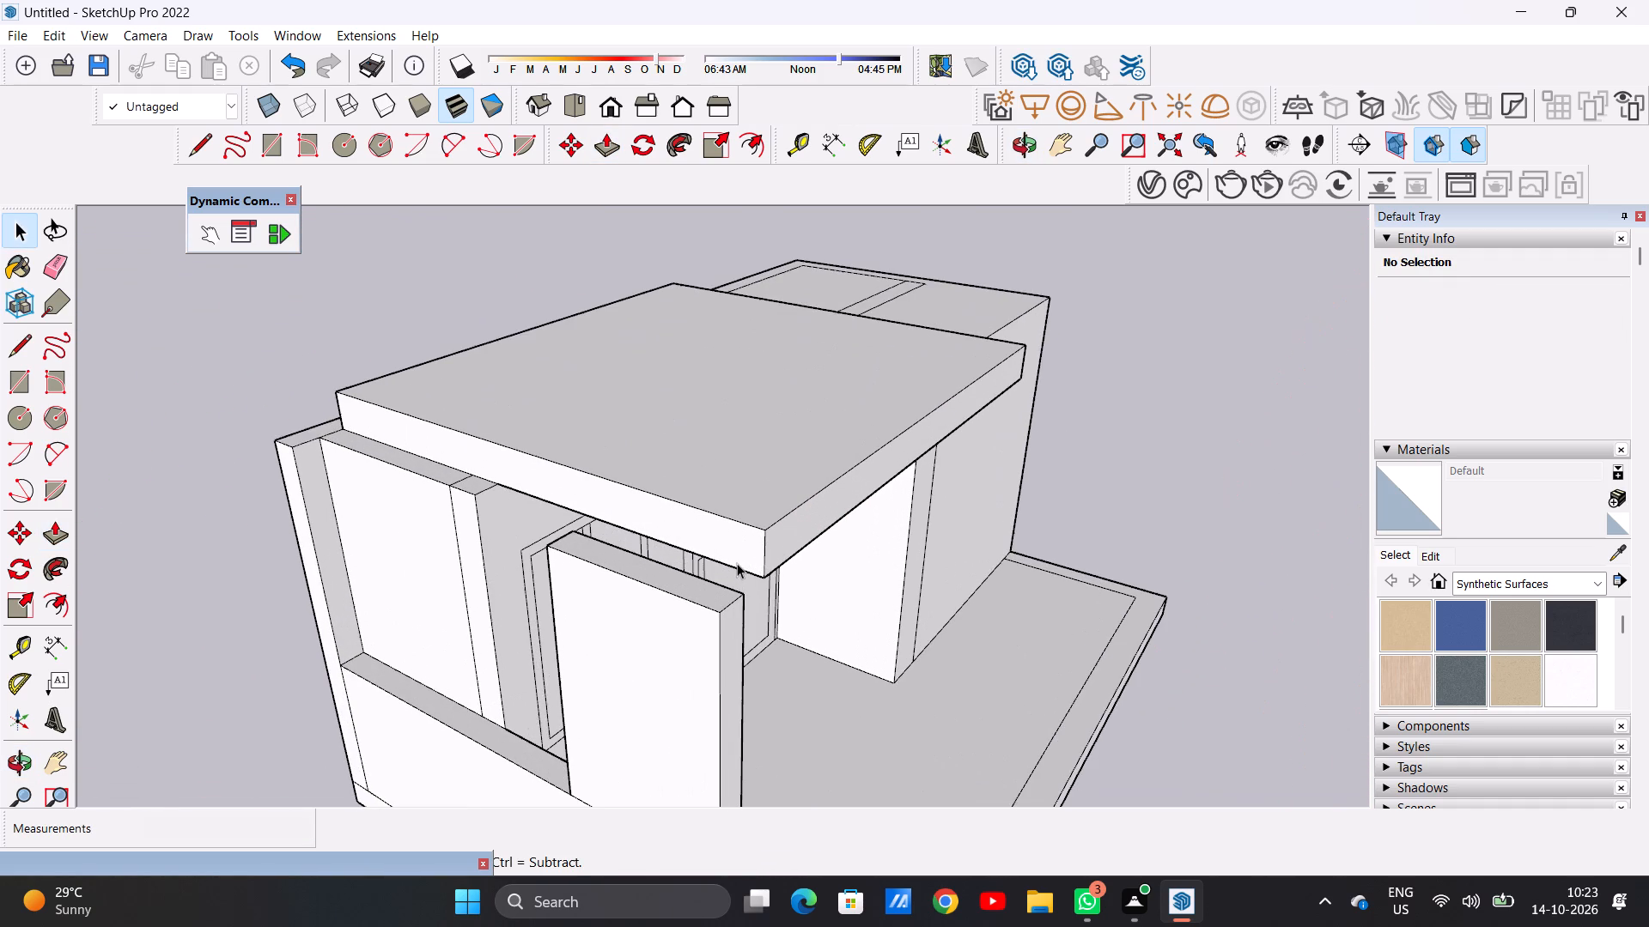
pyautogui.press('p')
pyautogui.scroll(4, 745, 545)
pyautogui.click(745, 545)
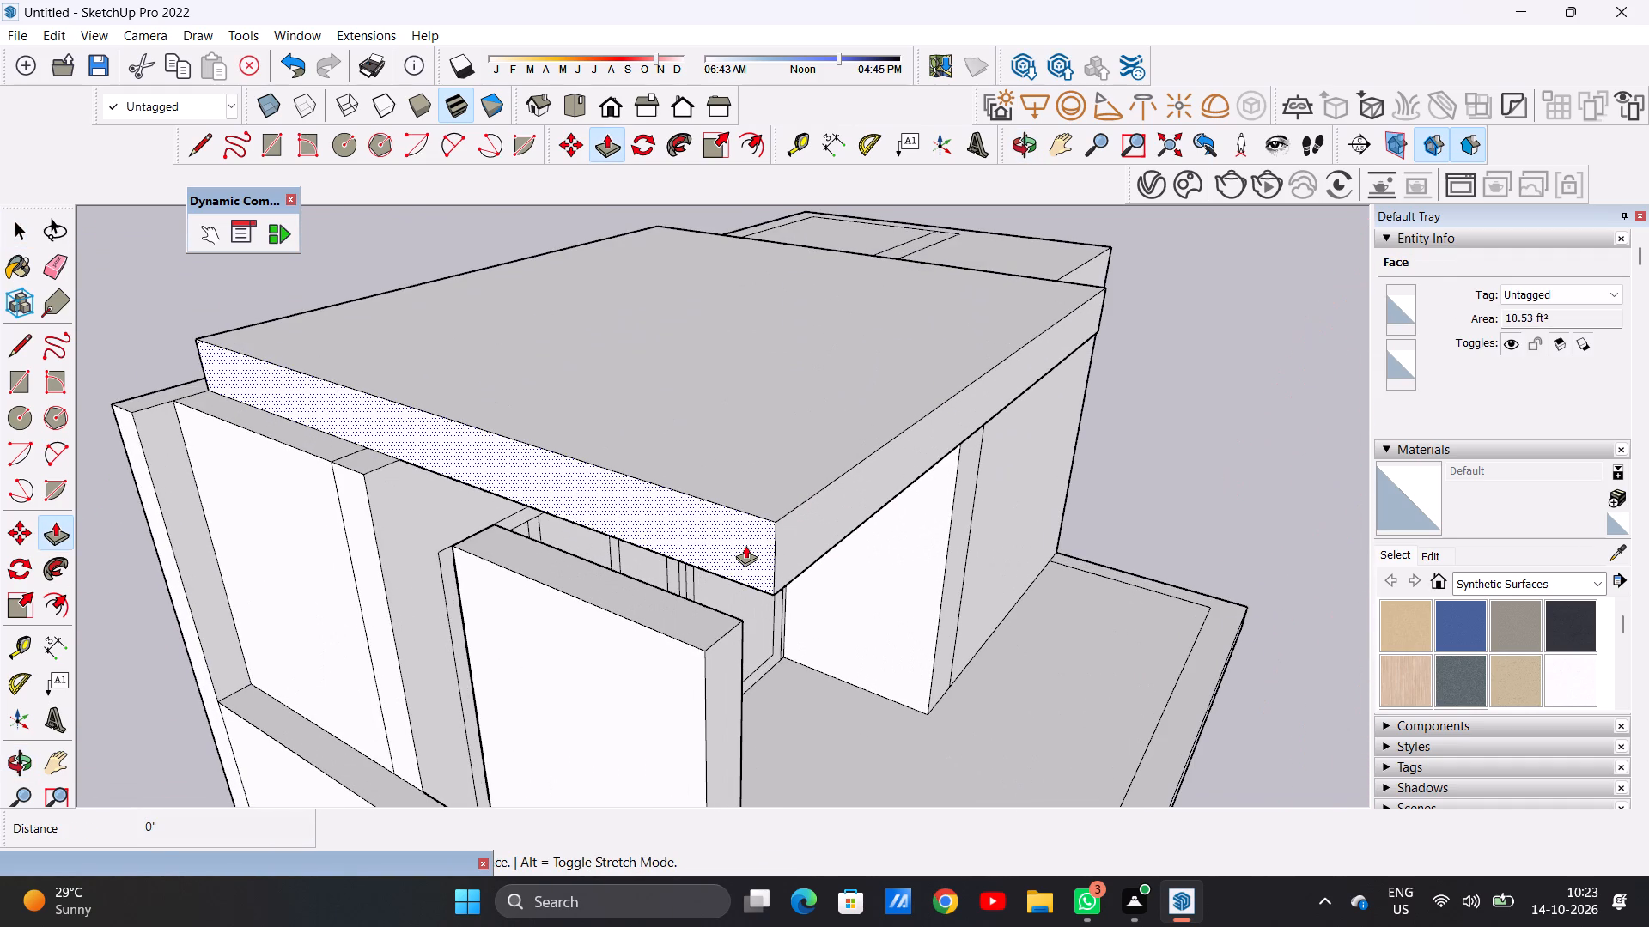
pyautogui.click(744, 624)
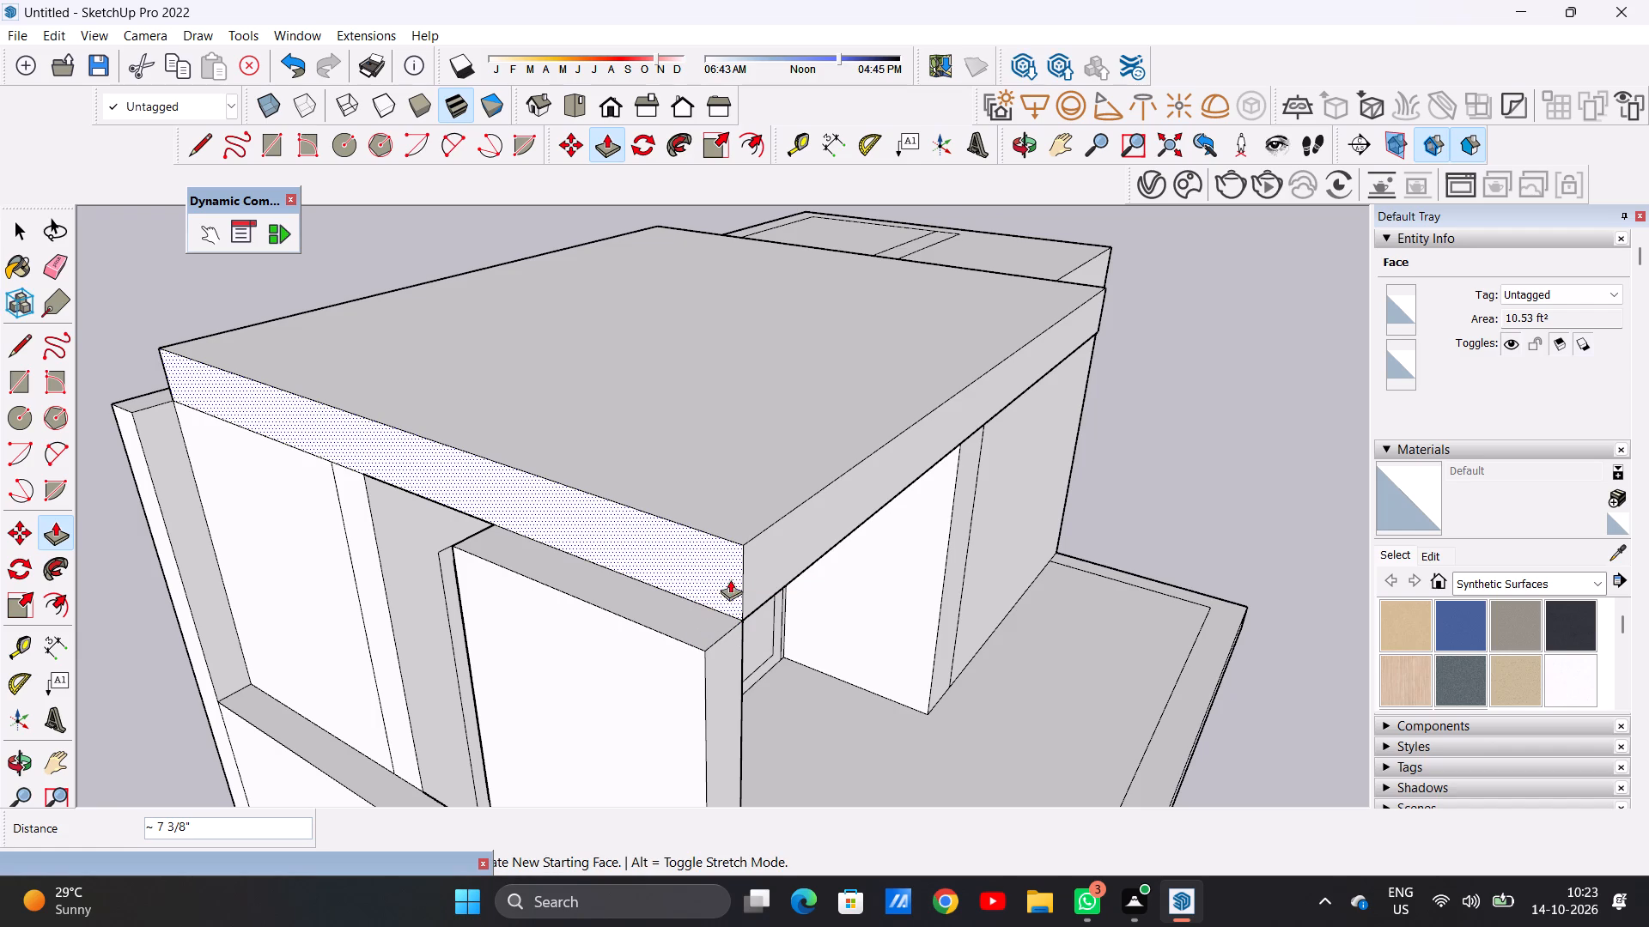
pyautogui.click(740, 573)
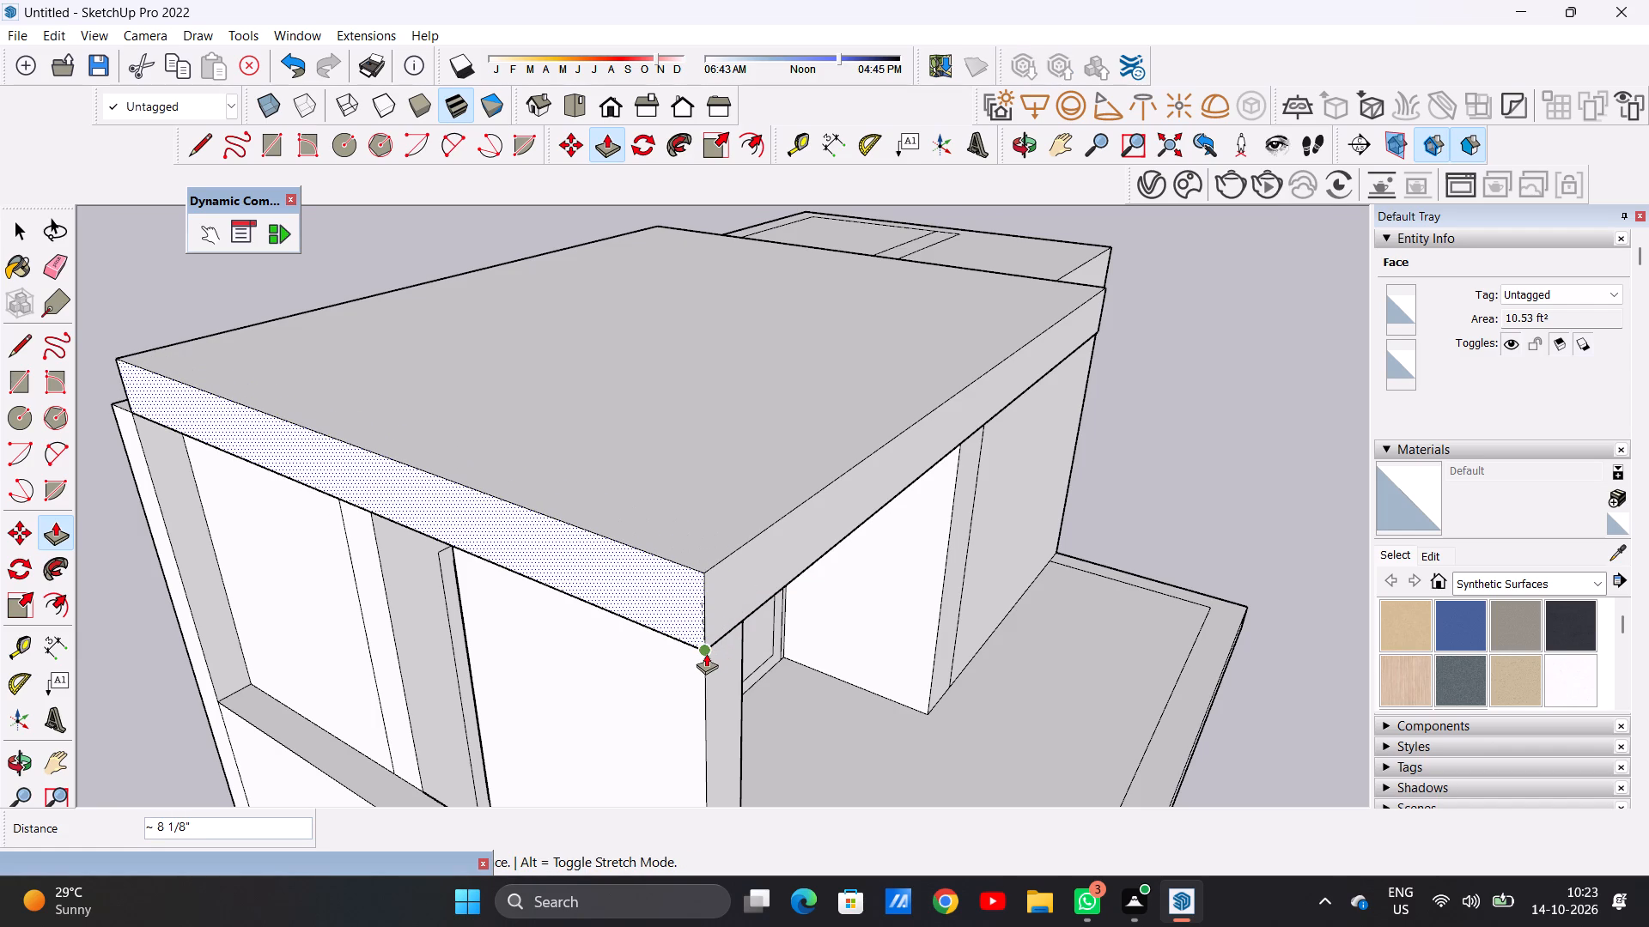
pyautogui.click(706, 653)
pyautogui.press('space')
# Push/Pull the roof slab's rear face backward to the outer edge of the back wall.
pyautogui.scroll(-13, 689, 563)
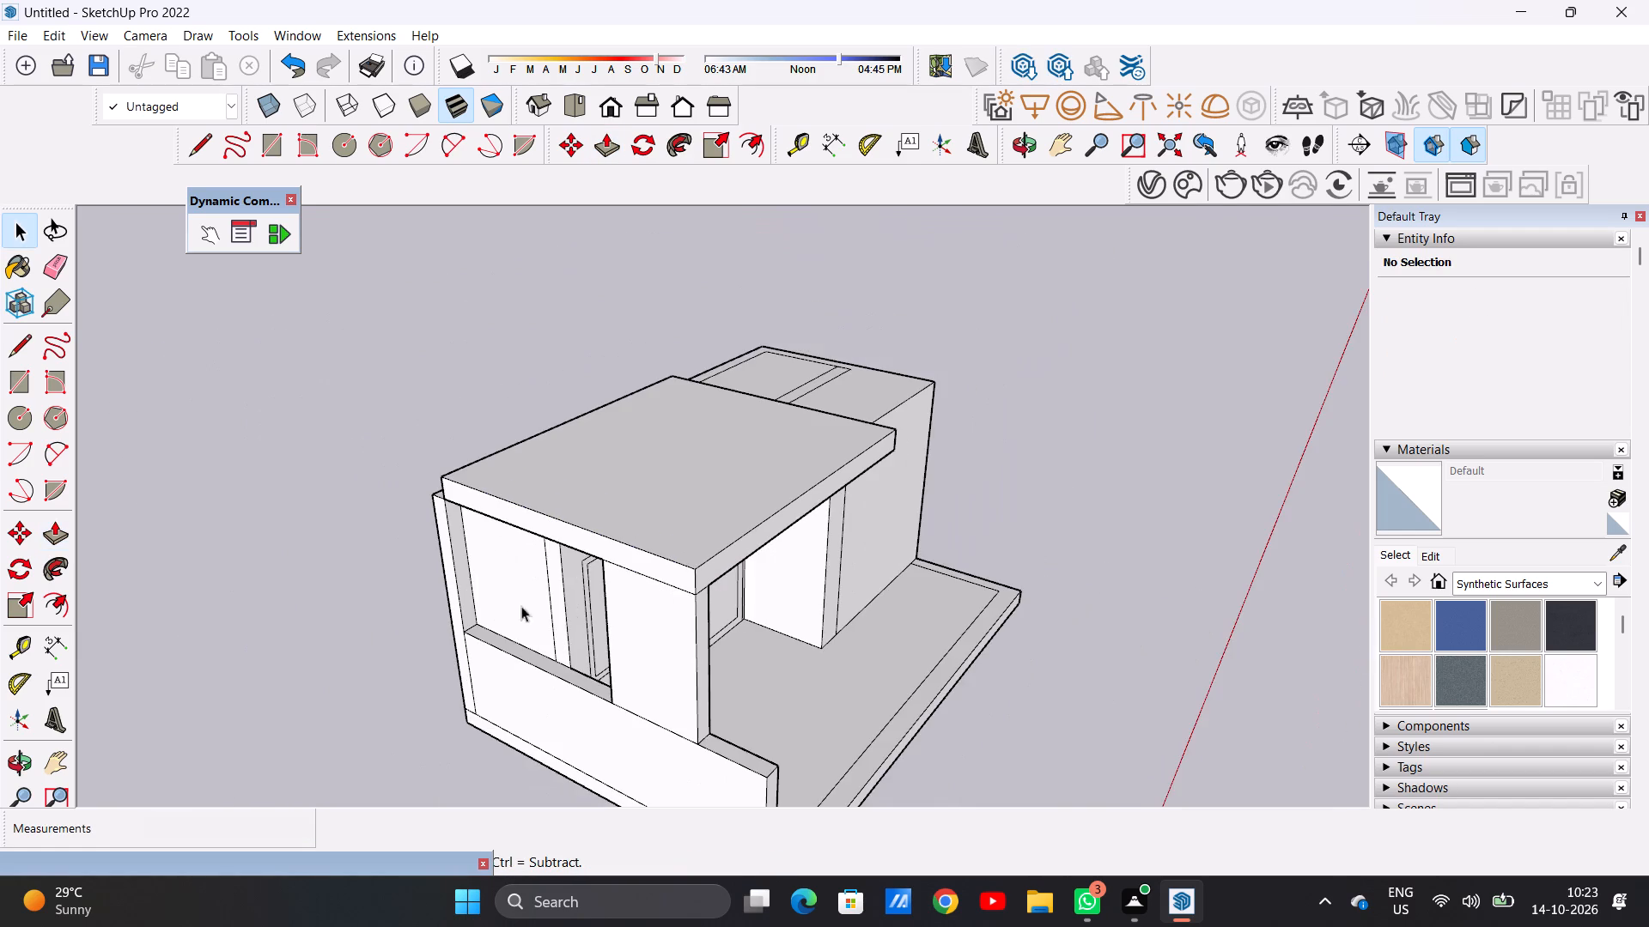
pyautogui.moveTo(436, 604); pyautogui.dragTo(904, 560, button='middle')
pyautogui.scroll(-2, 711, 543)
pyautogui.scroll(-1, 895, 615)
pyautogui.scroll(5, 896, 615)
pyautogui.moveTo(911, 609); pyautogui.dragTo(815, 609, button='middle')
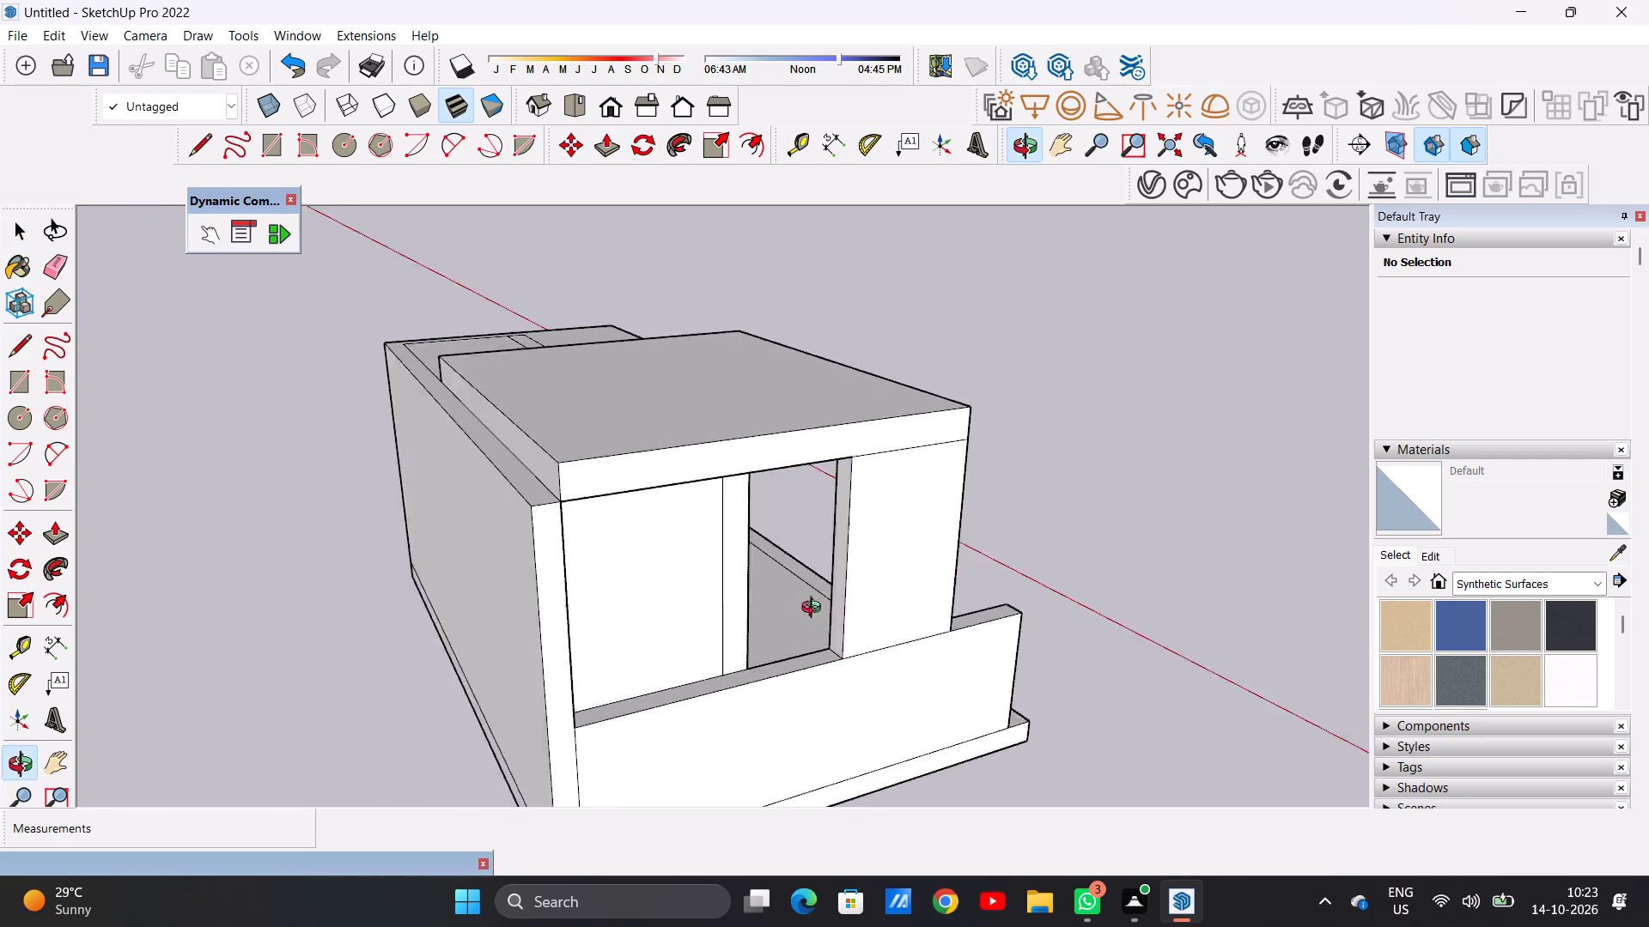
pyautogui.moveTo(815, 609); pyautogui.dragTo(790, 616, button='middle')
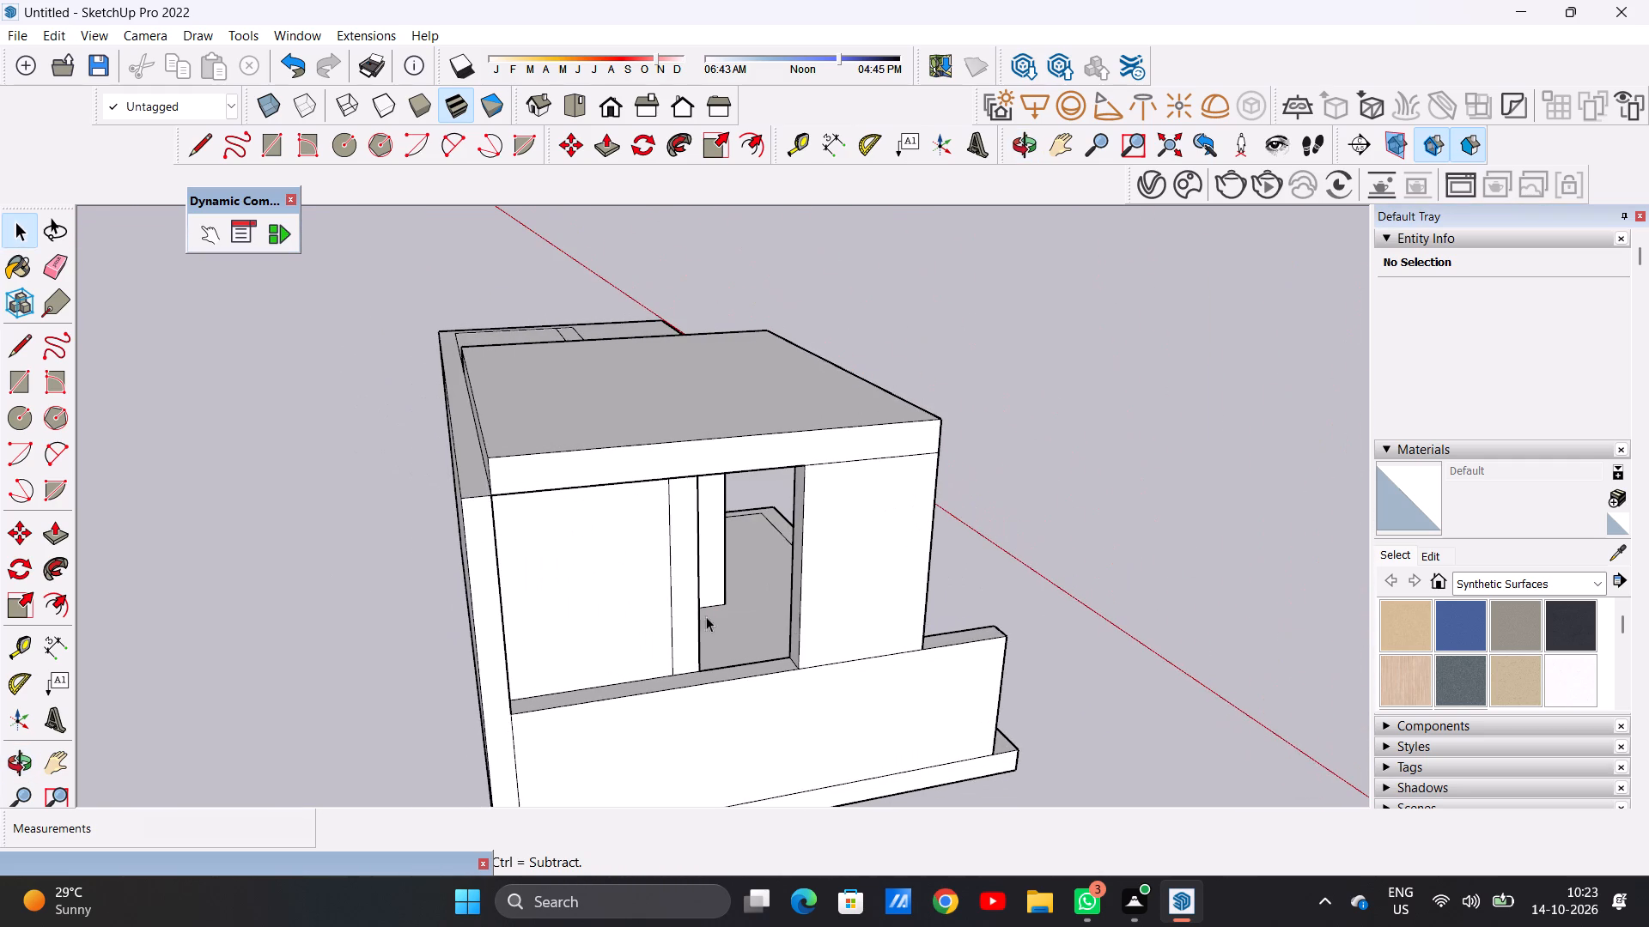
pyautogui.scroll(-4, 592, 568)
pyautogui.moveTo(666, 544); pyautogui.dragTo(837, 574, button='middle')
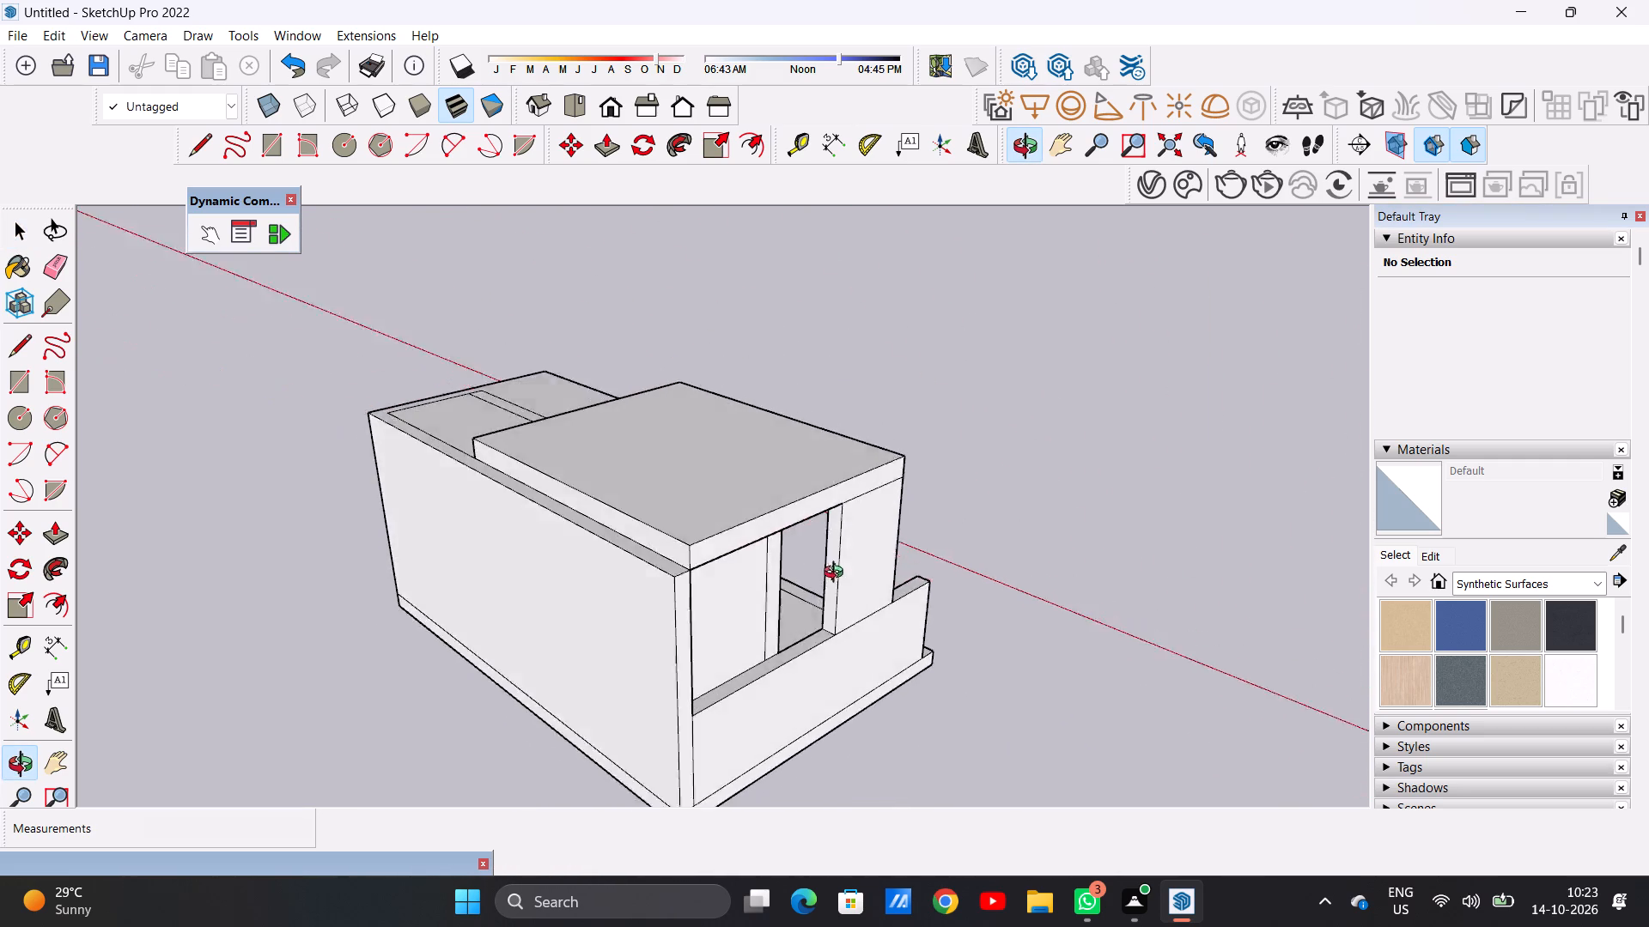
pyautogui.moveTo(837, 574); pyautogui.dragTo(761, 554, button='middle')
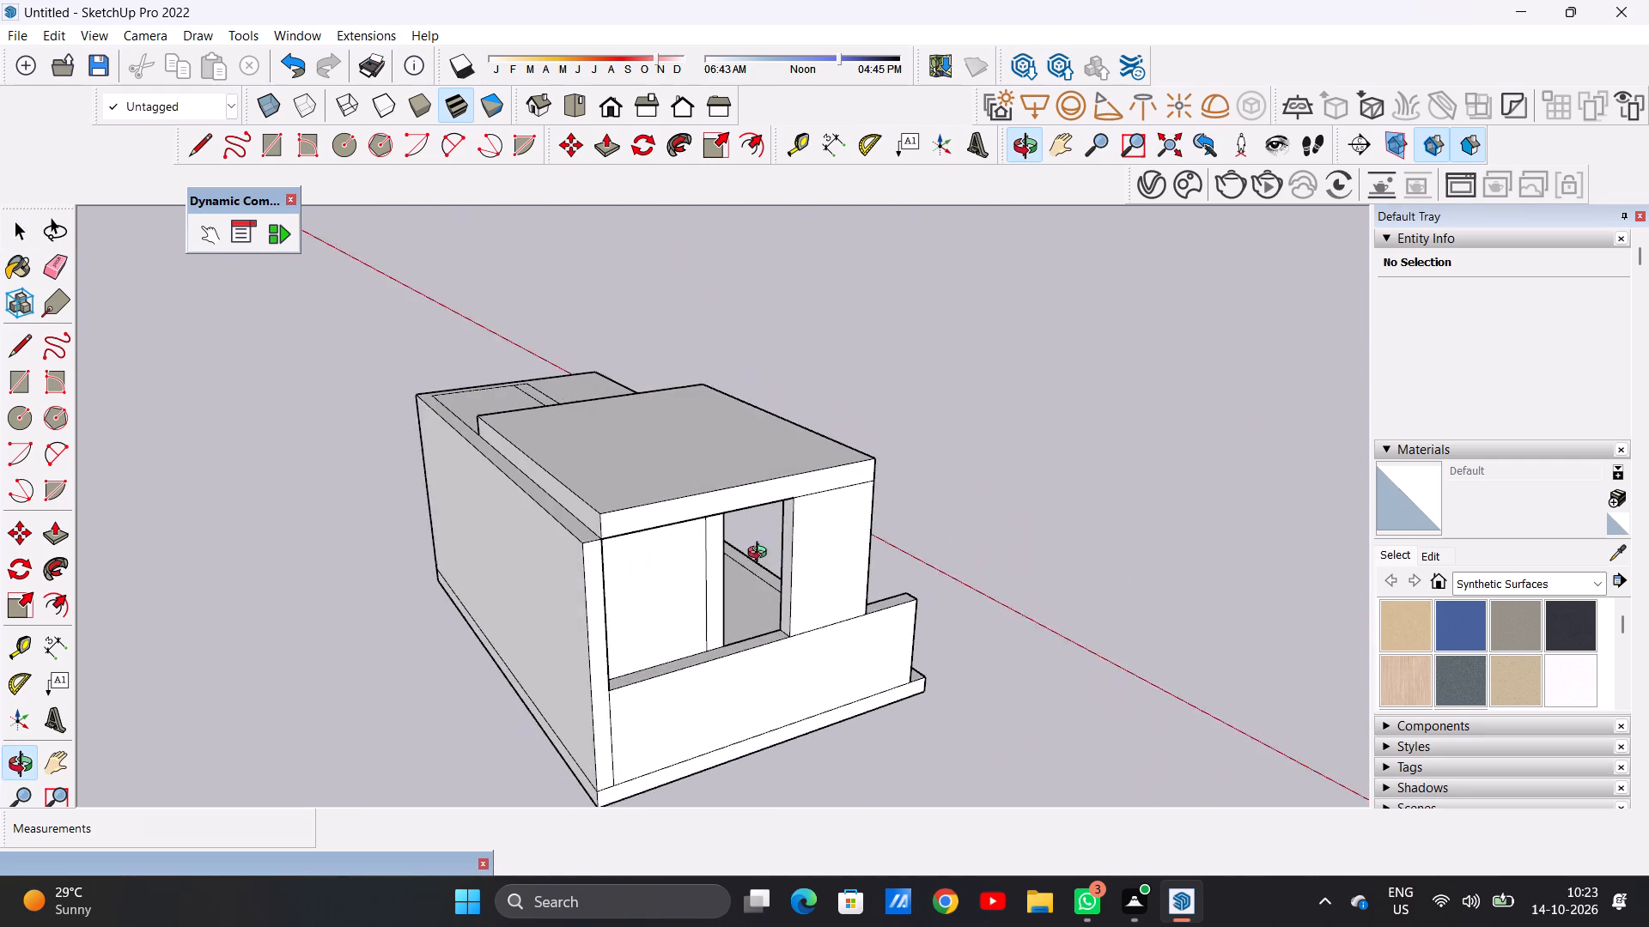
pyautogui.moveTo(761, 554); pyautogui.dragTo(779, 580, button='middle')
pyautogui.scroll(6, 612, 555)
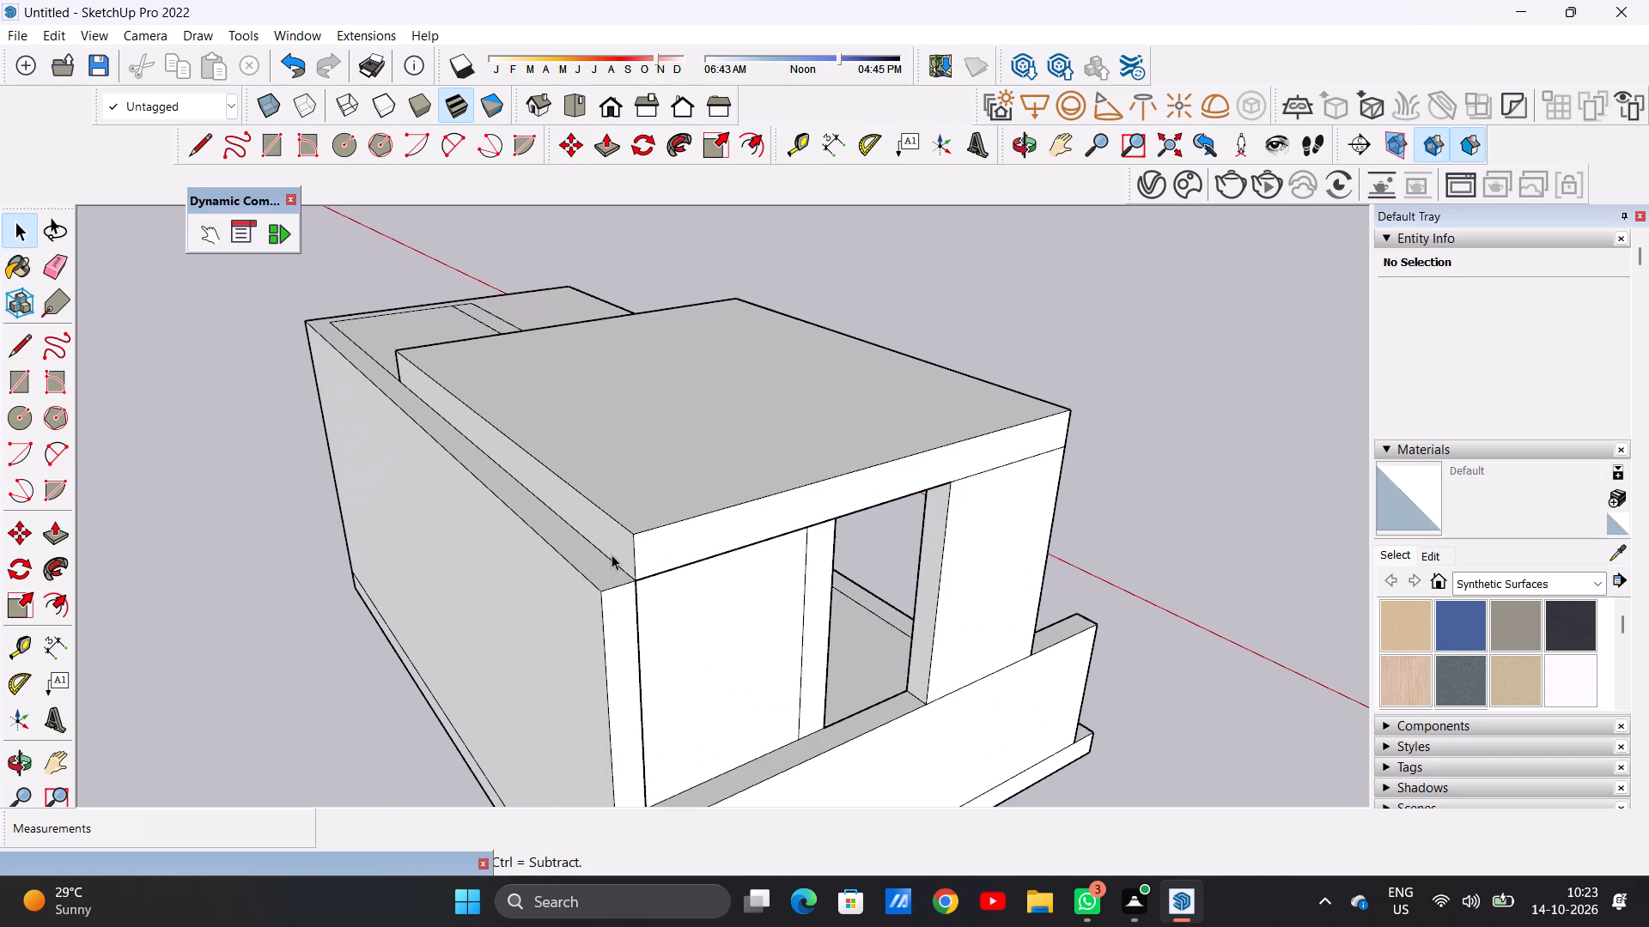
pyautogui.scroll(1, 624, 550)
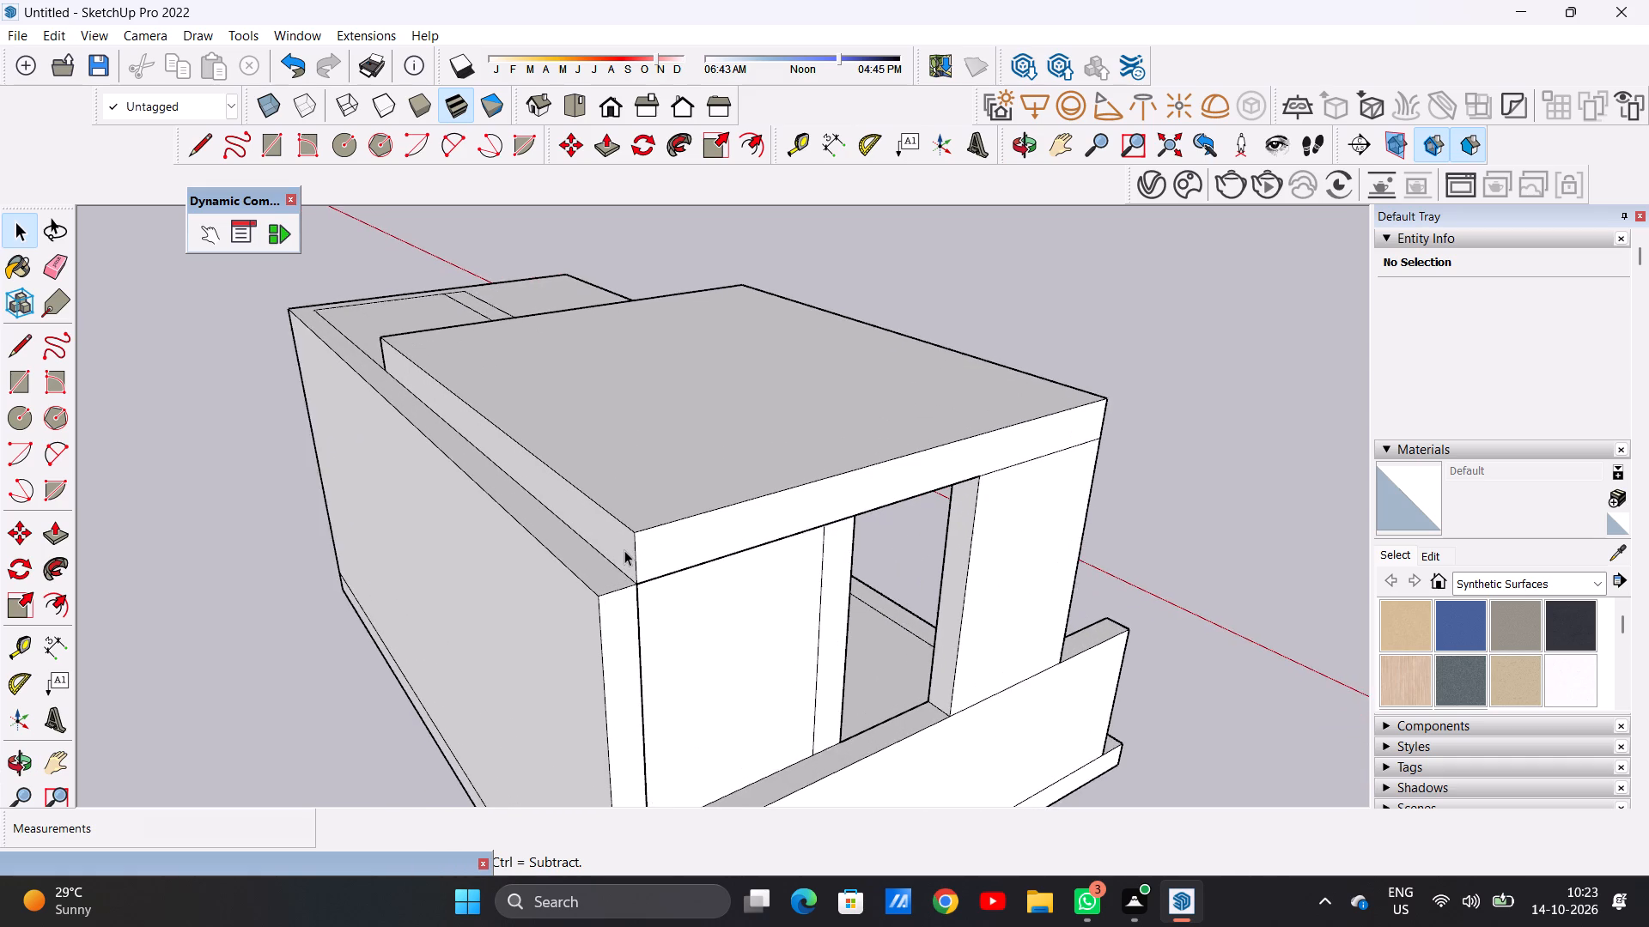
pyautogui.scroll(2, 624, 550)
pyautogui.press('p')
pyautogui.click(628, 538)
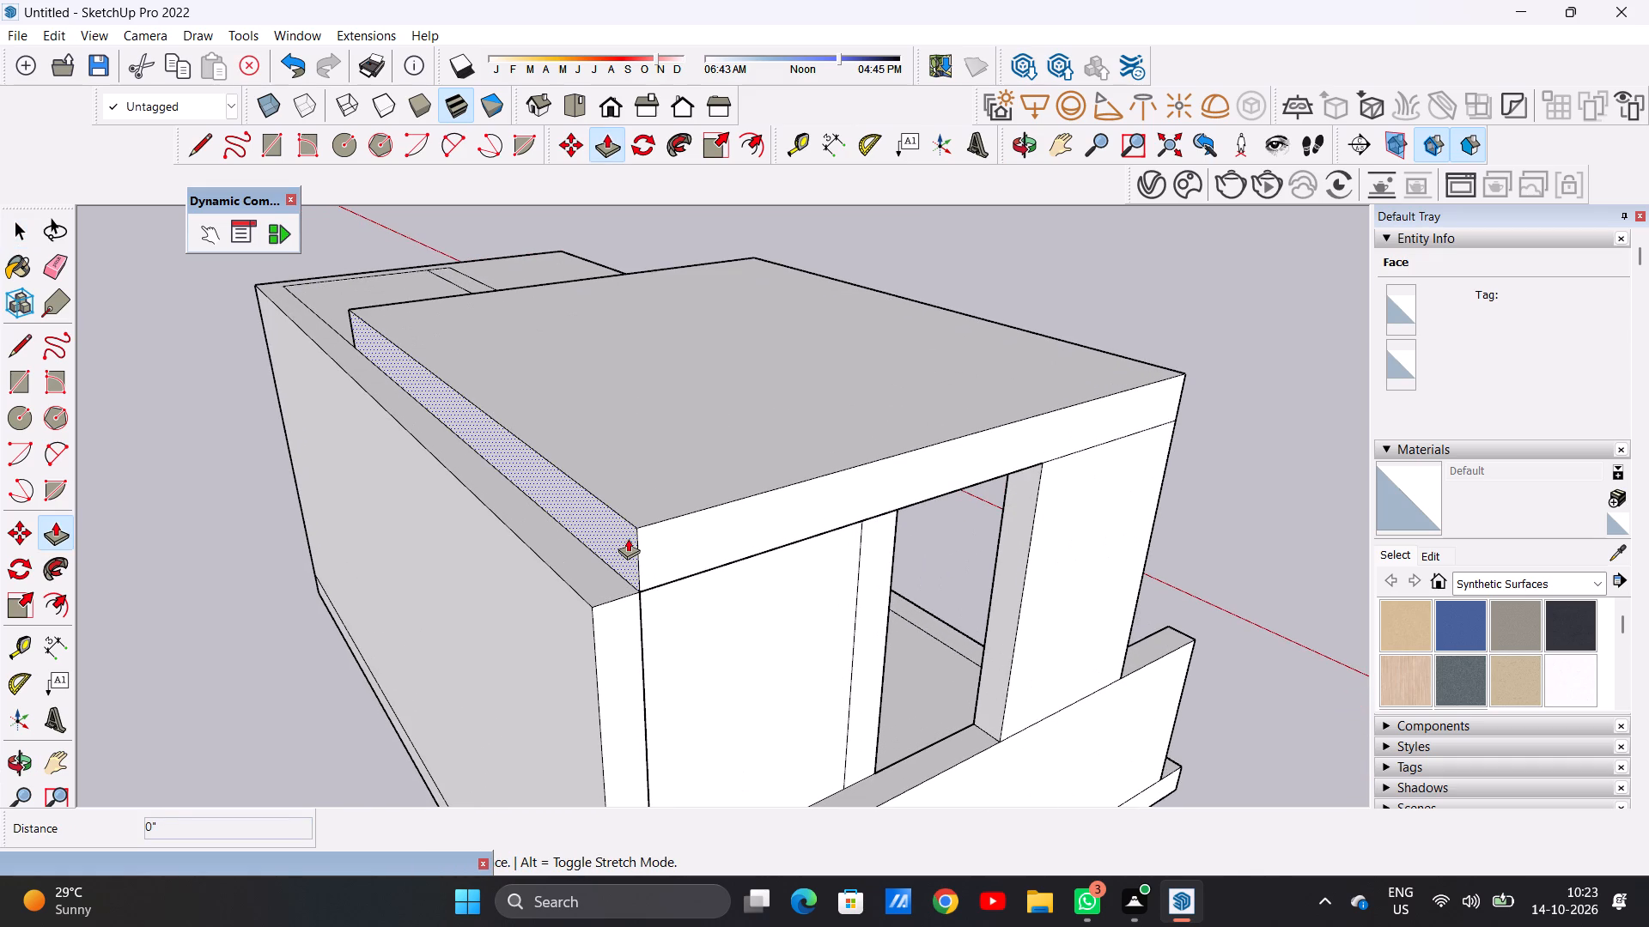
pyautogui.click(591, 615)
pyautogui.press('space')
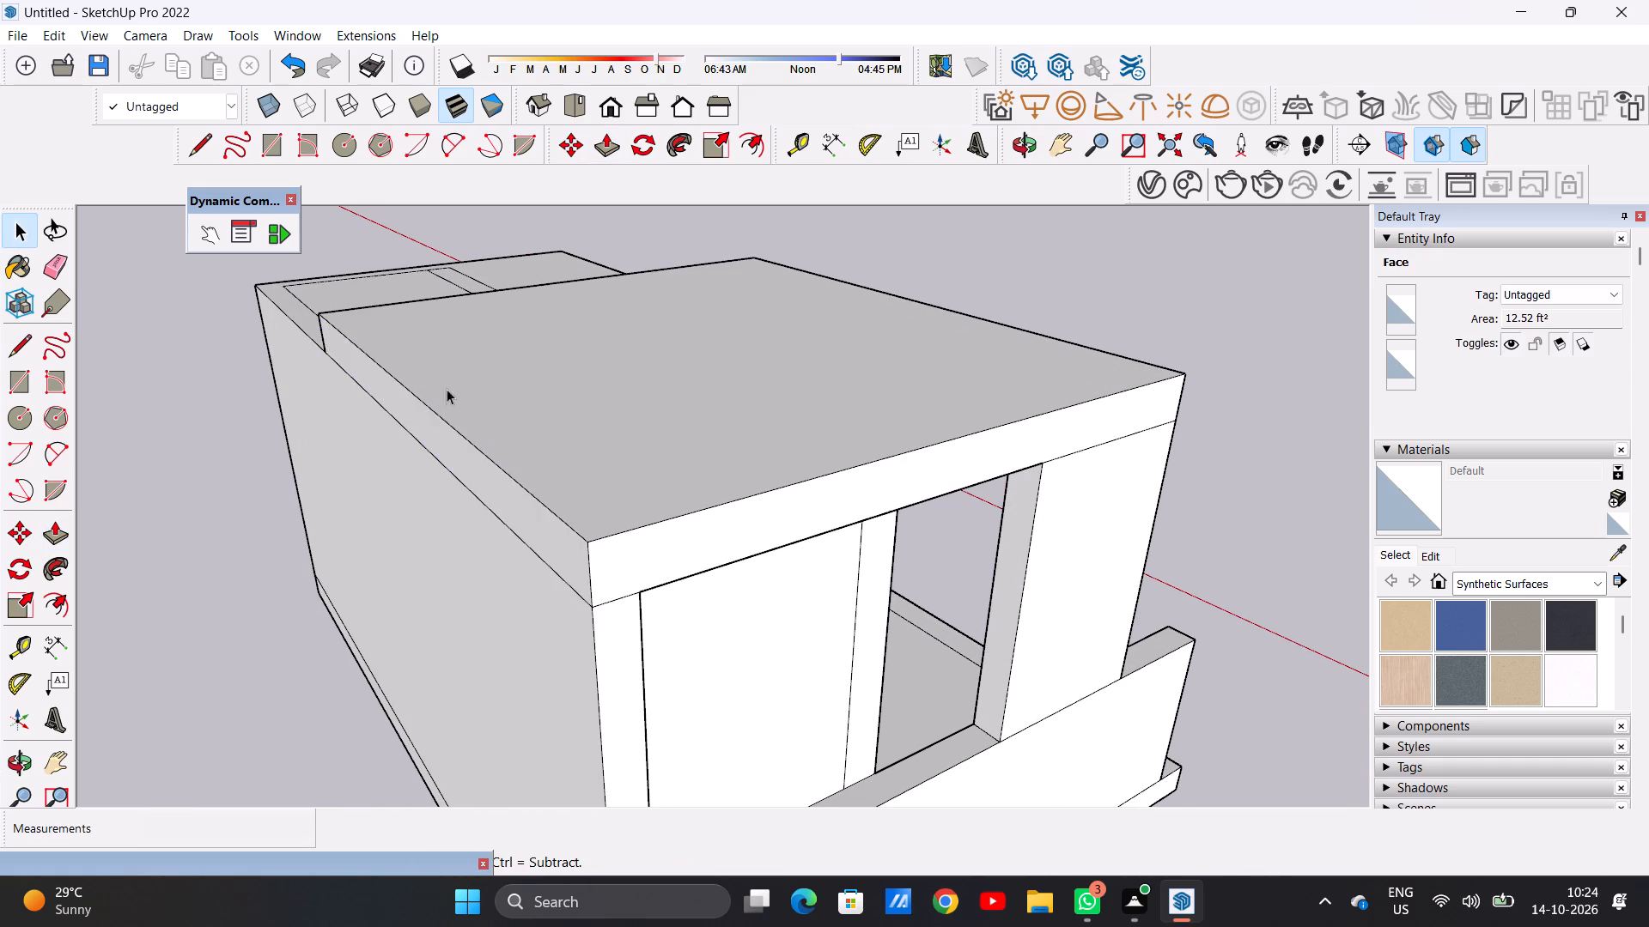
# Examine the house from the front, above and the sides to check the extended roof slab against the walls.
pyautogui.scroll(-14, 425, 396)
pyautogui.moveTo(793, 423); pyautogui.dragTo(17, 330, button='middle')
pyautogui.moveTo(773, 423); pyautogui.dragTo(609, 389, button='middle')
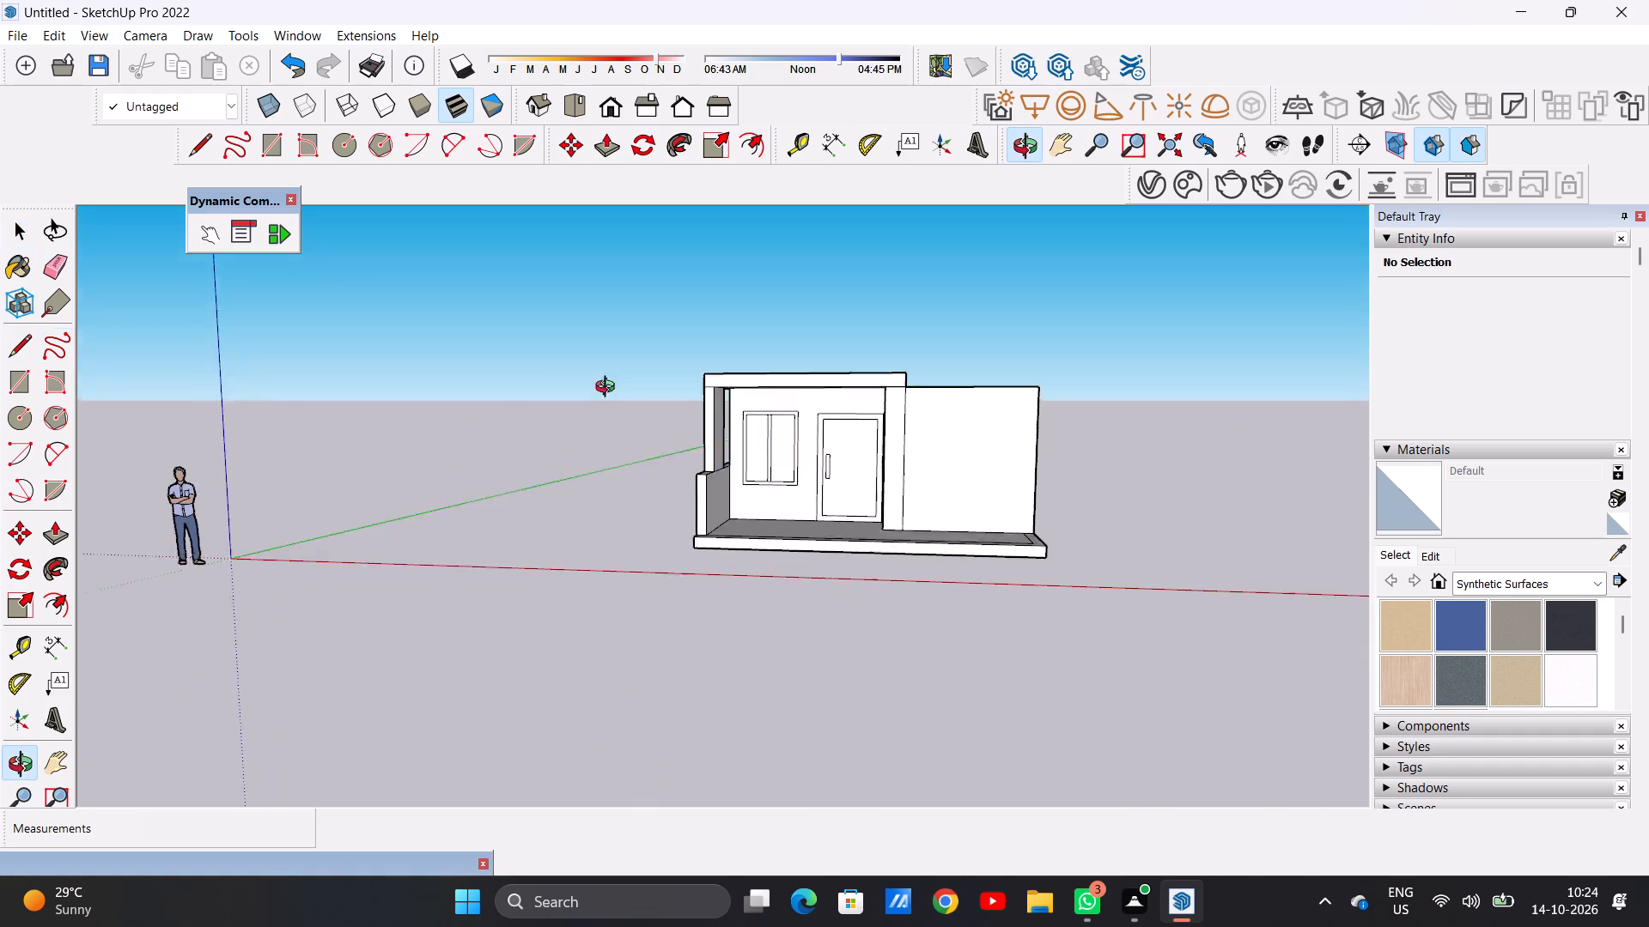
pyautogui.moveTo(609, 389); pyautogui.dragTo(620, 454, button='middle')
pyautogui.scroll(-5, 609, 445)
pyautogui.scroll(1, 752, 466)
pyautogui.moveTo(752, 466); pyautogui.dragTo(853, 386, button='middle')
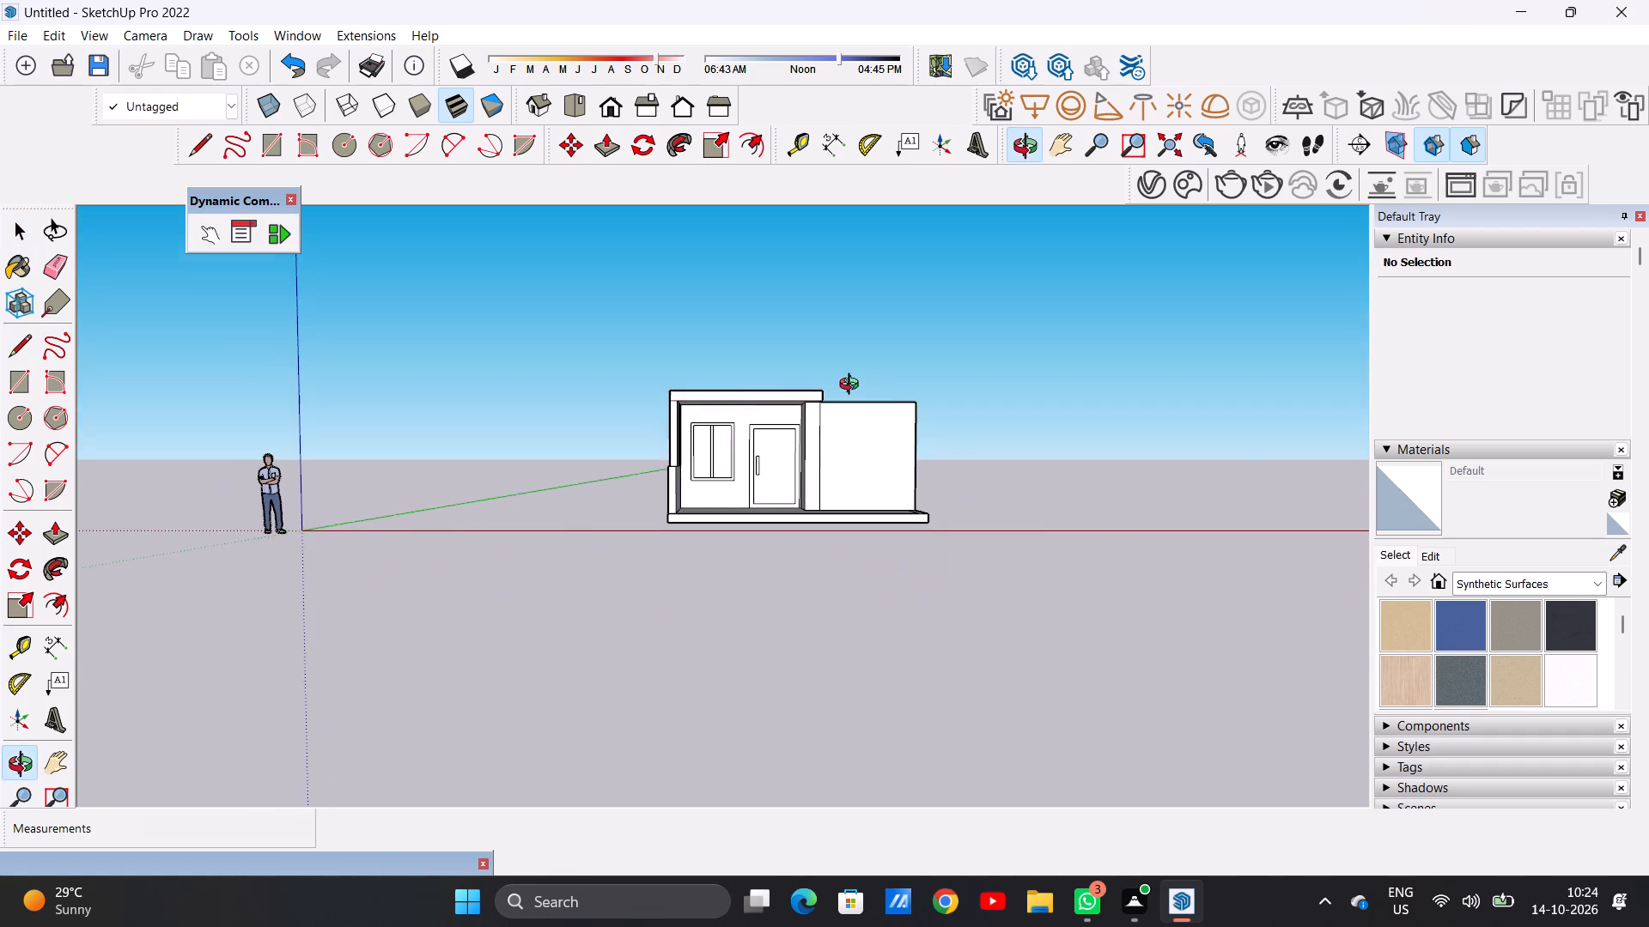
pyautogui.moveTo(853, 386); pyautogui.dragTo(815, 415, button='middle')
pyautogui.scroll(5, 837, 469)
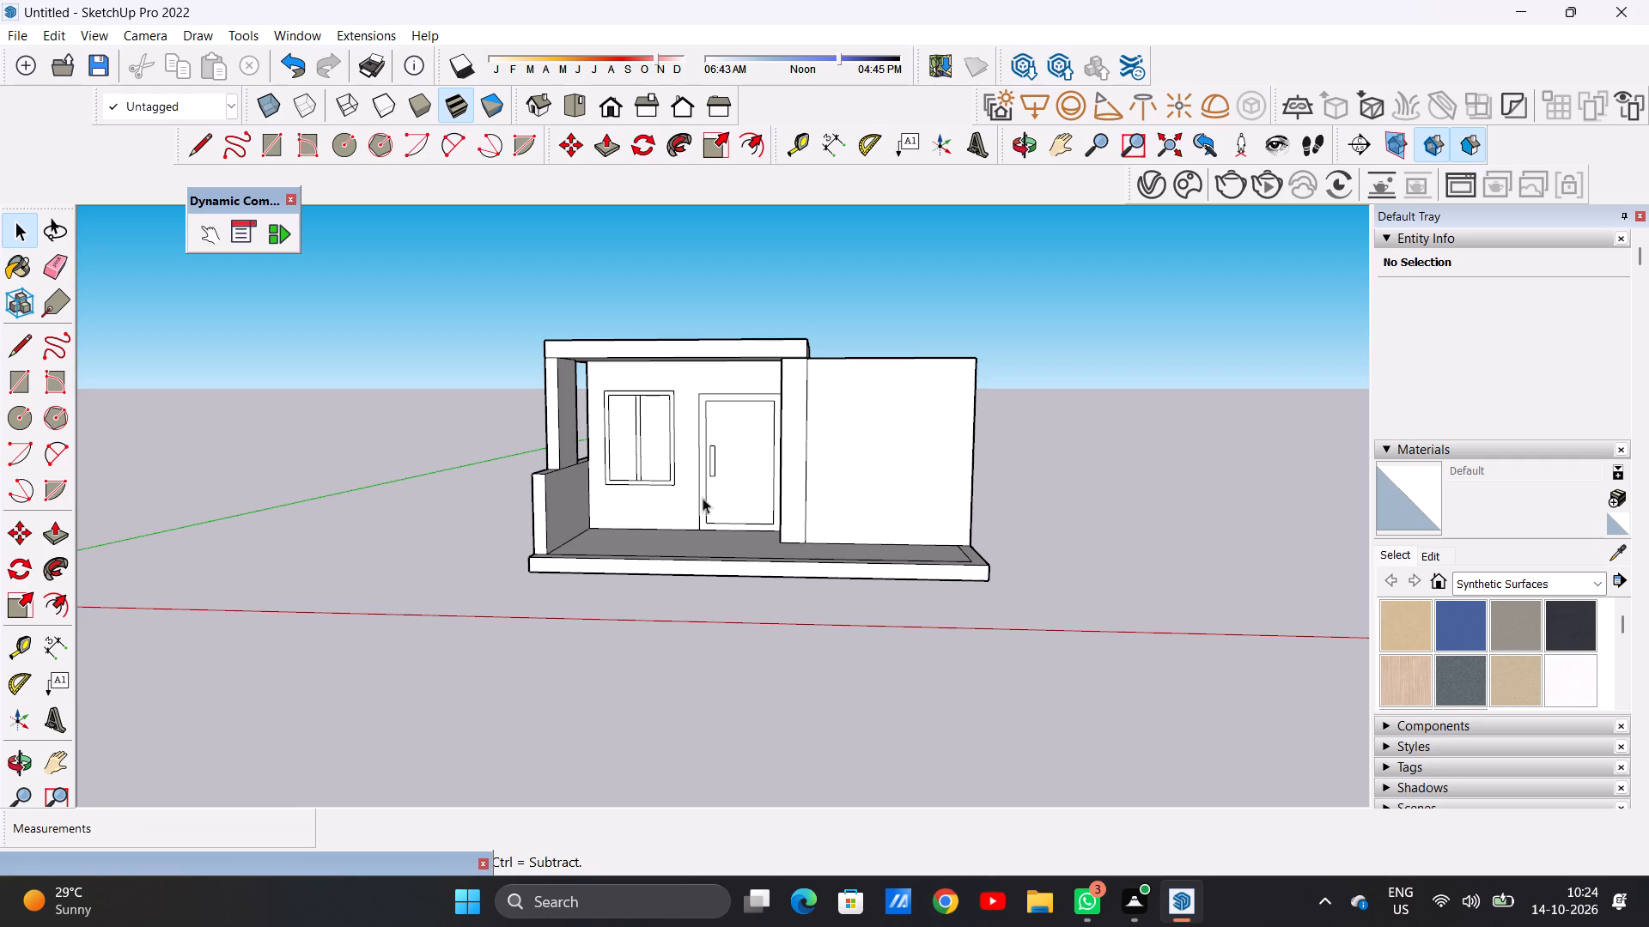
pyautogui.scroll(11, 713, 349)
pyautogui.scroll(-6, 571, 471)
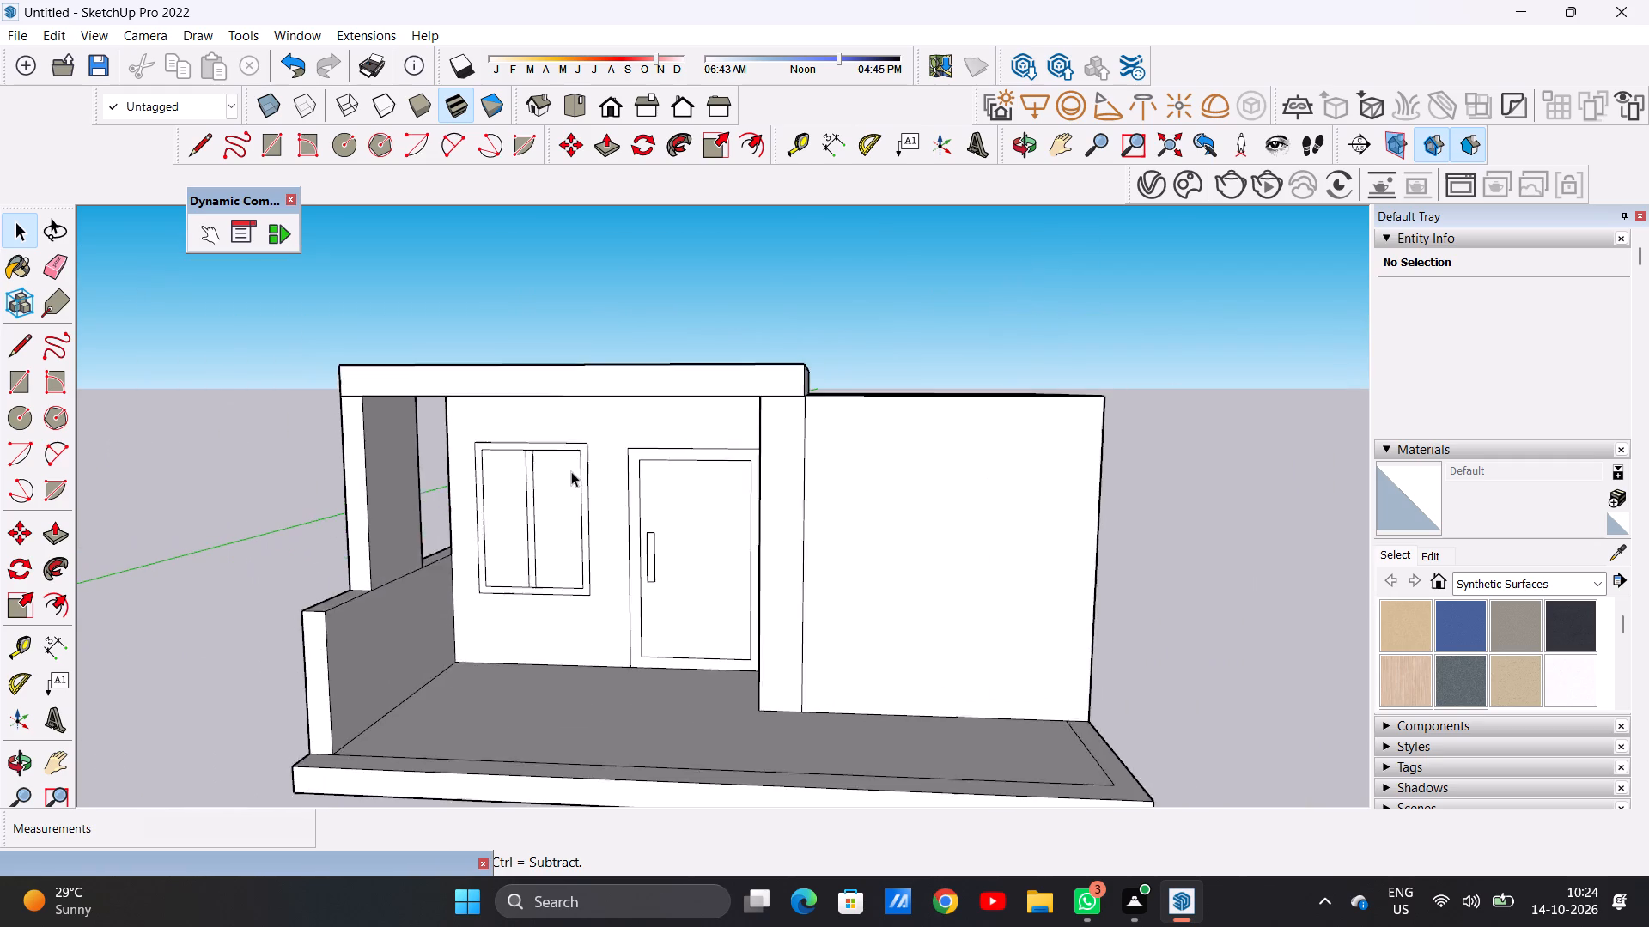
pyautogui.scroll(-3, 571, 471)
pyautogui.moveTo(823, 459); pyautogui.dragTo(783, 592, button='middle')
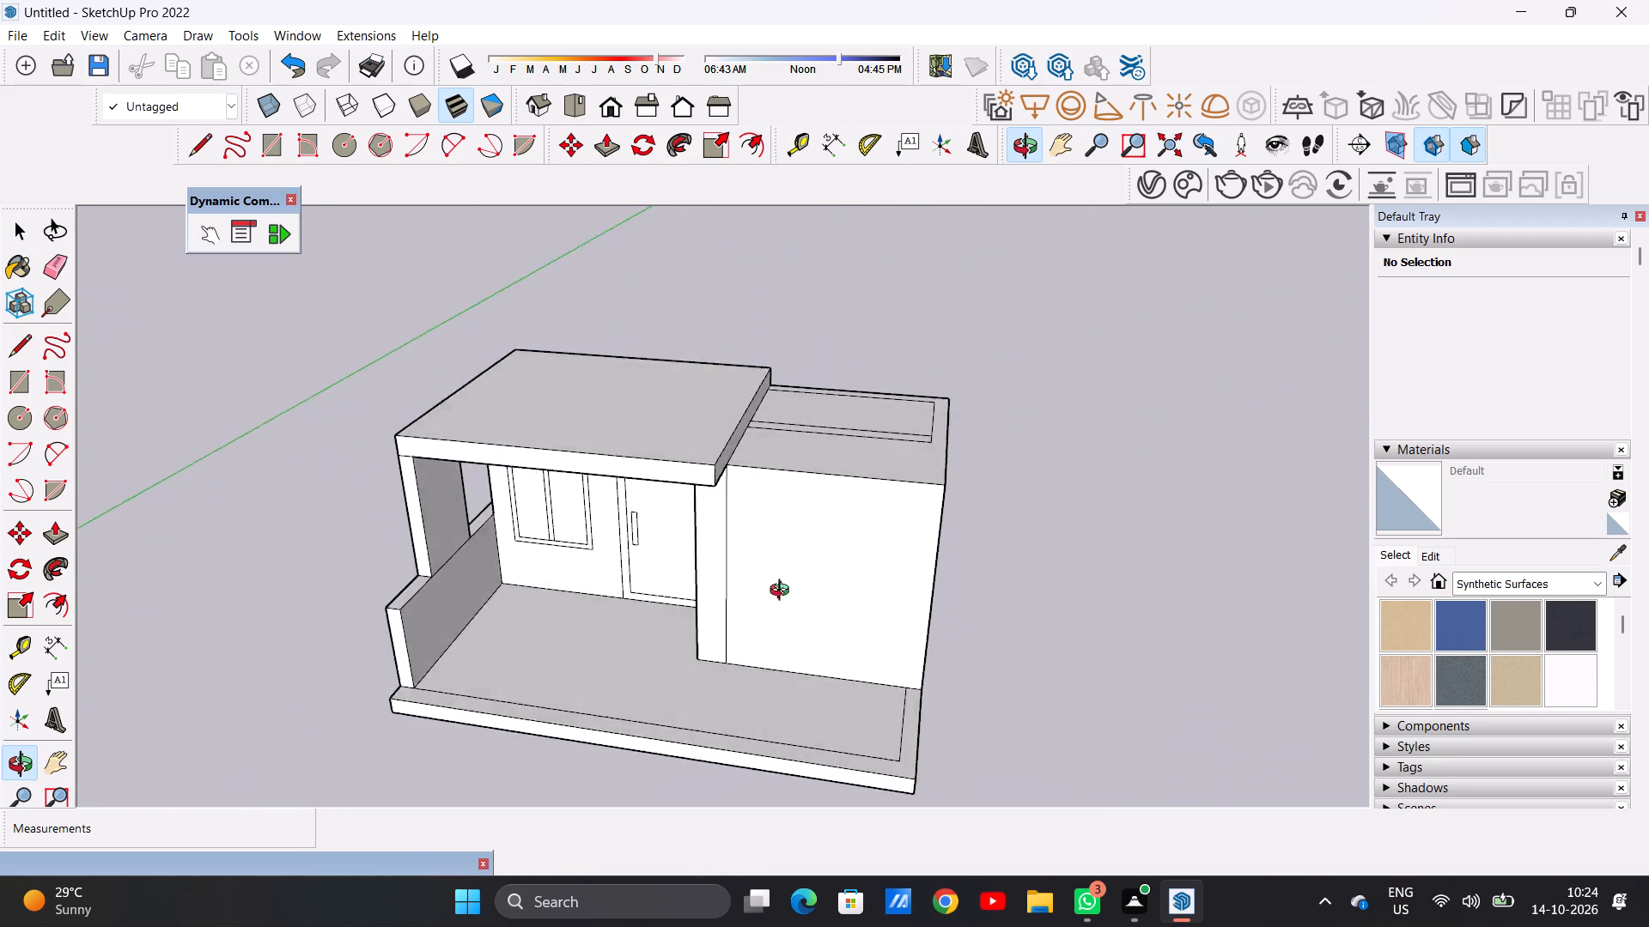
pyautogui.moveTo(783, 592); pyautogui.dragTo(842, 618, button='middle')
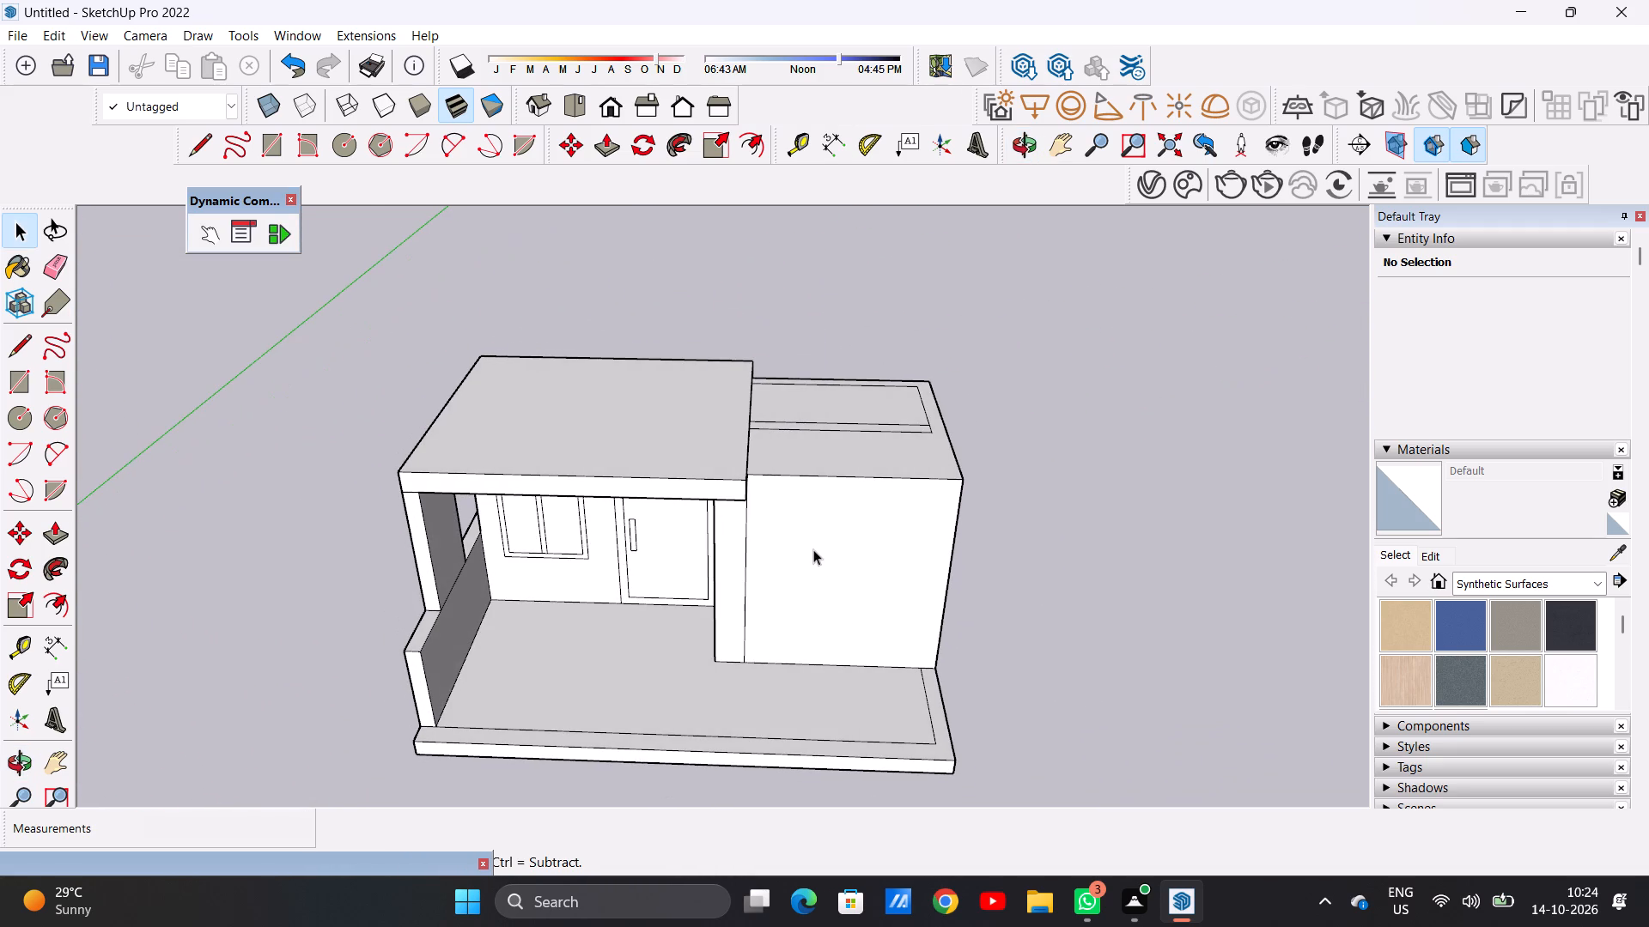
pyautogui.scroll(-2, 738, 538)
pyautogui.moveTo(764, 566); pyautogui.dragTo(671, 422, button='middle')
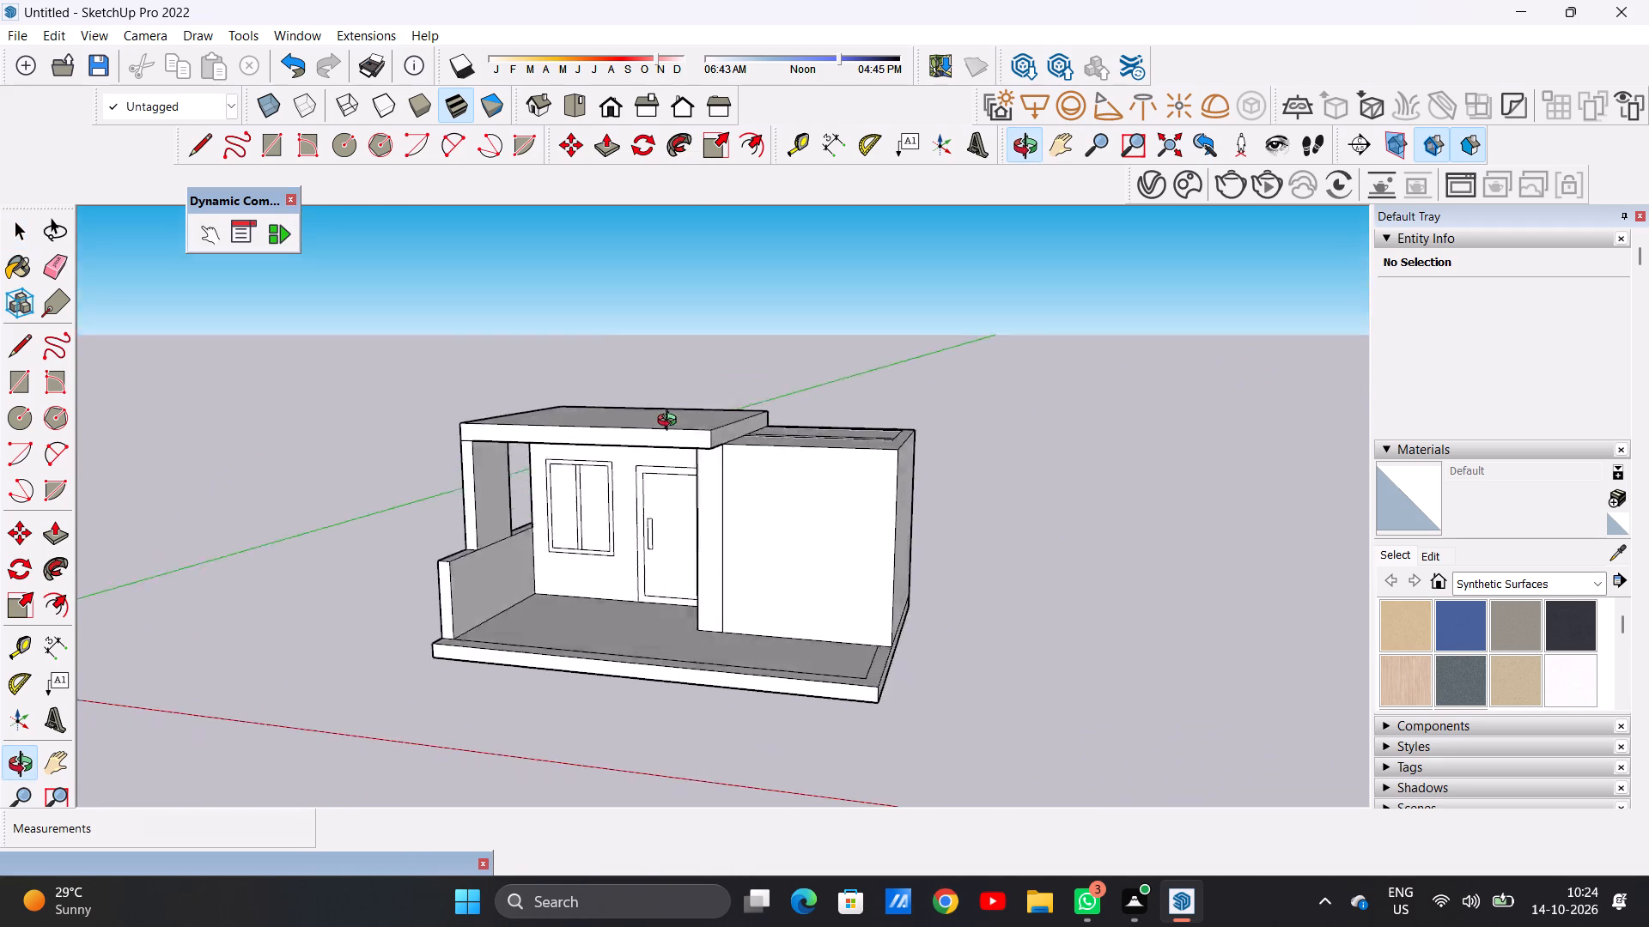
pyautogui.moveTo(671, 422); pyautogui.dragTo(408, 406, button='middle')
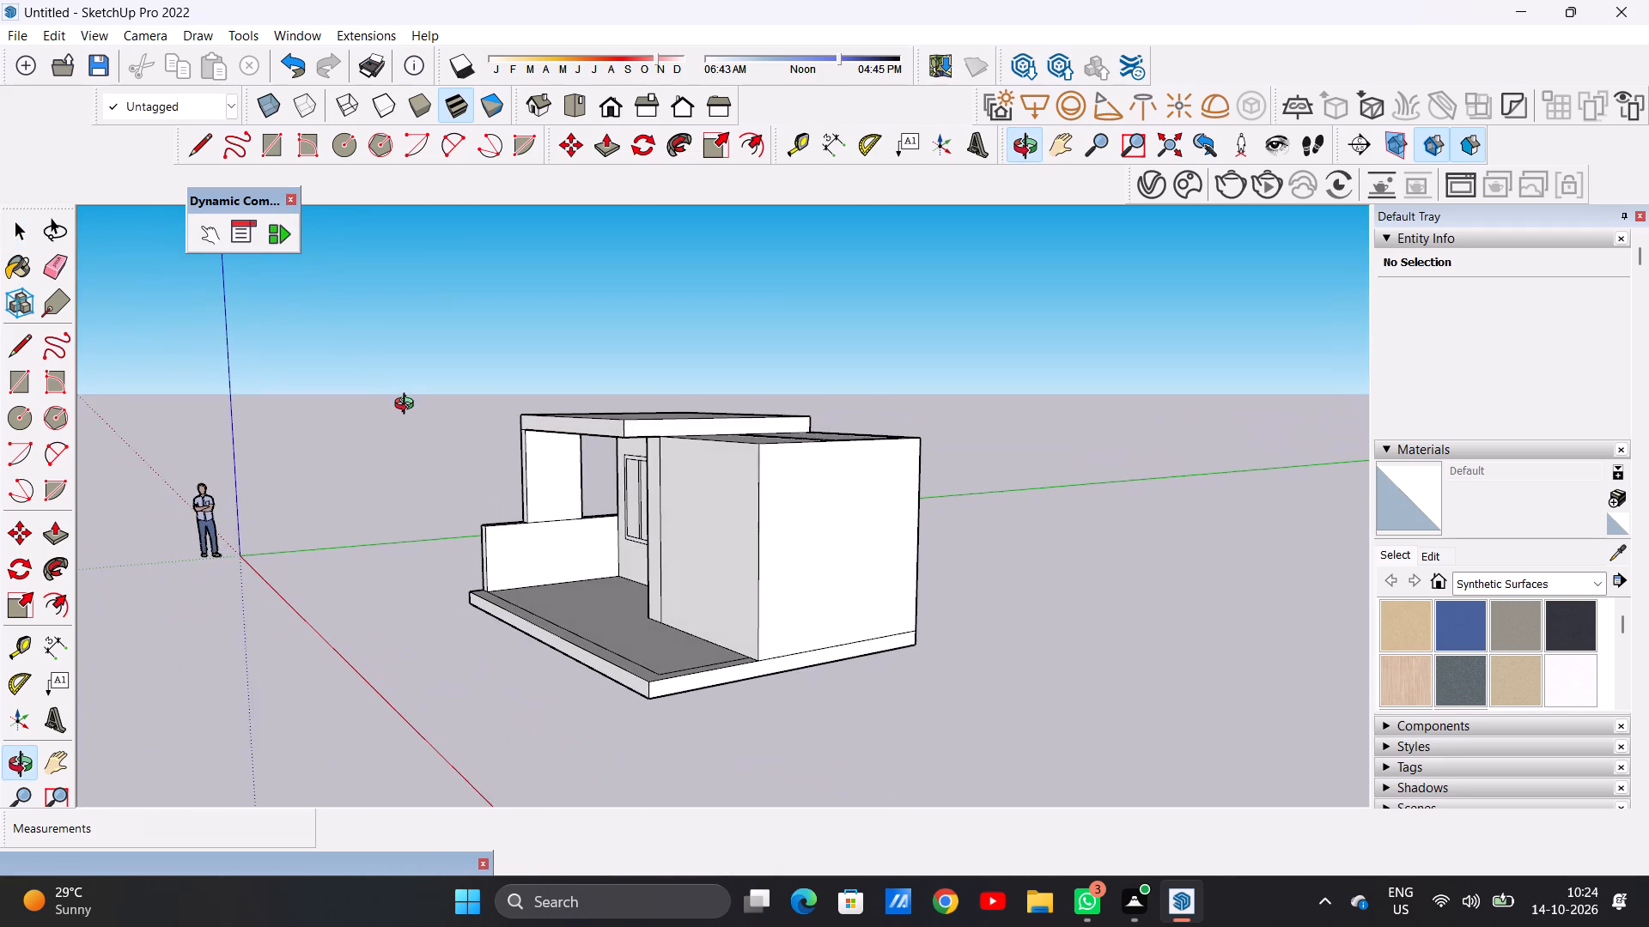
# Push/Pull the roof slab's front face slightly forward to form a small overhang beyond the pillar.
pyautogui.moveTo(408, 406); pyautogui.dragTo(826, 429, button='middle')
pyautogui.moveTo(511, 496); pyautogui.dragTo(672, 482, button='middle')
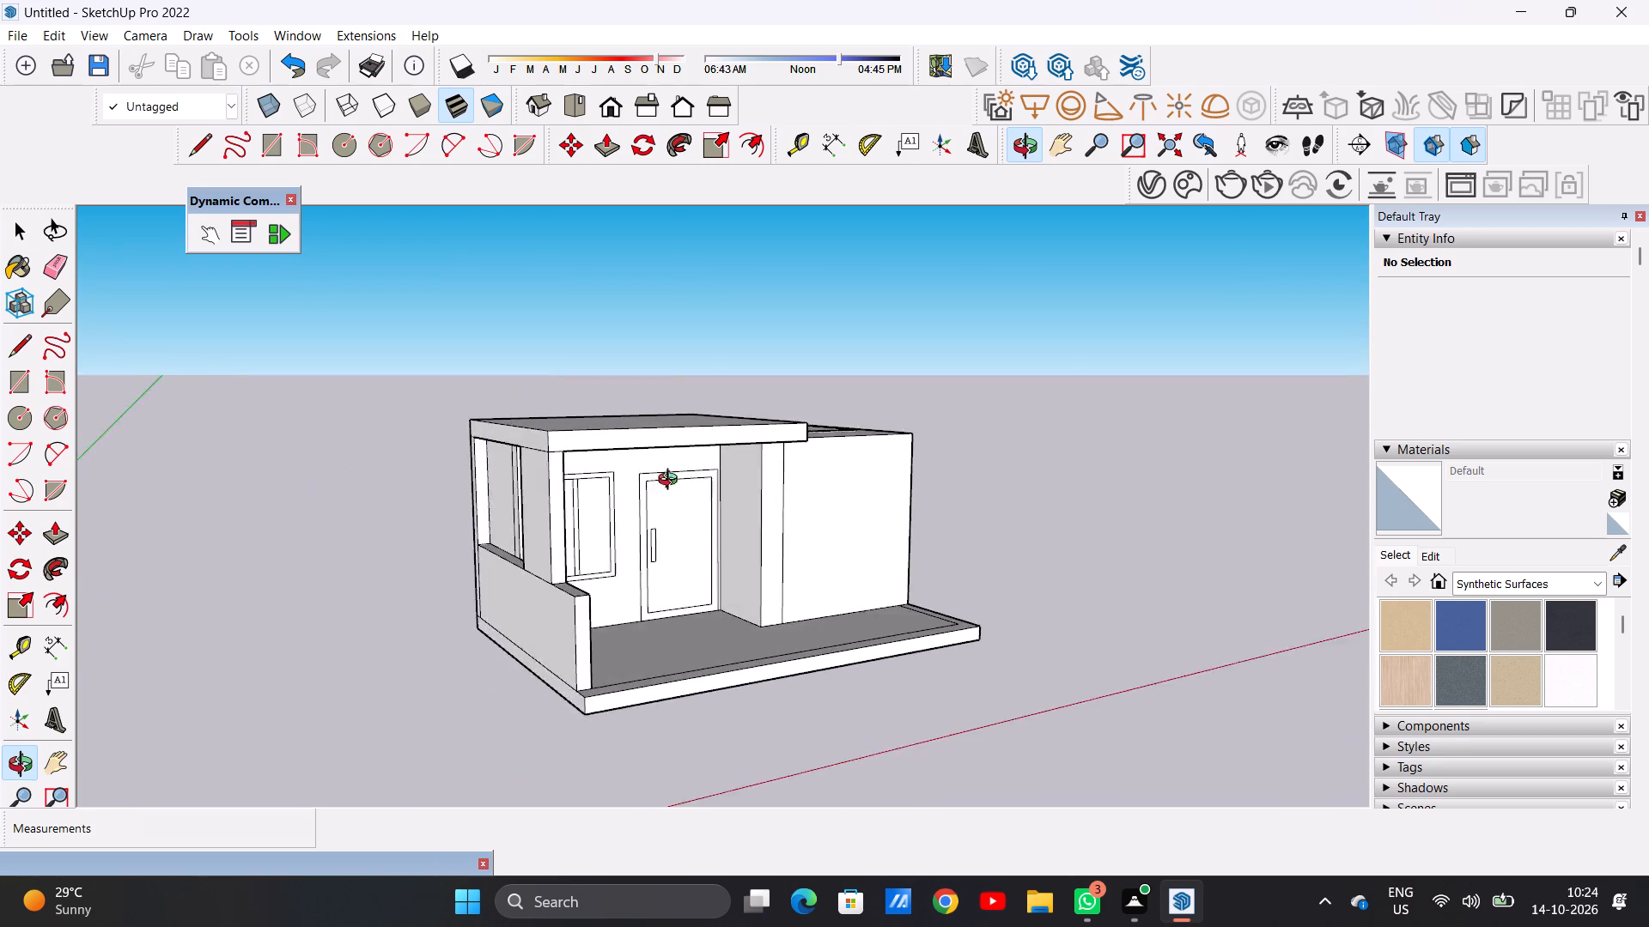
pyautogui.moveTo(672, 482); pyautogui.dragTo(820, 494, button='middle')
pyautogui.scroll(1, 820, 494)
pyautogui.scroll(6, 641, 445)
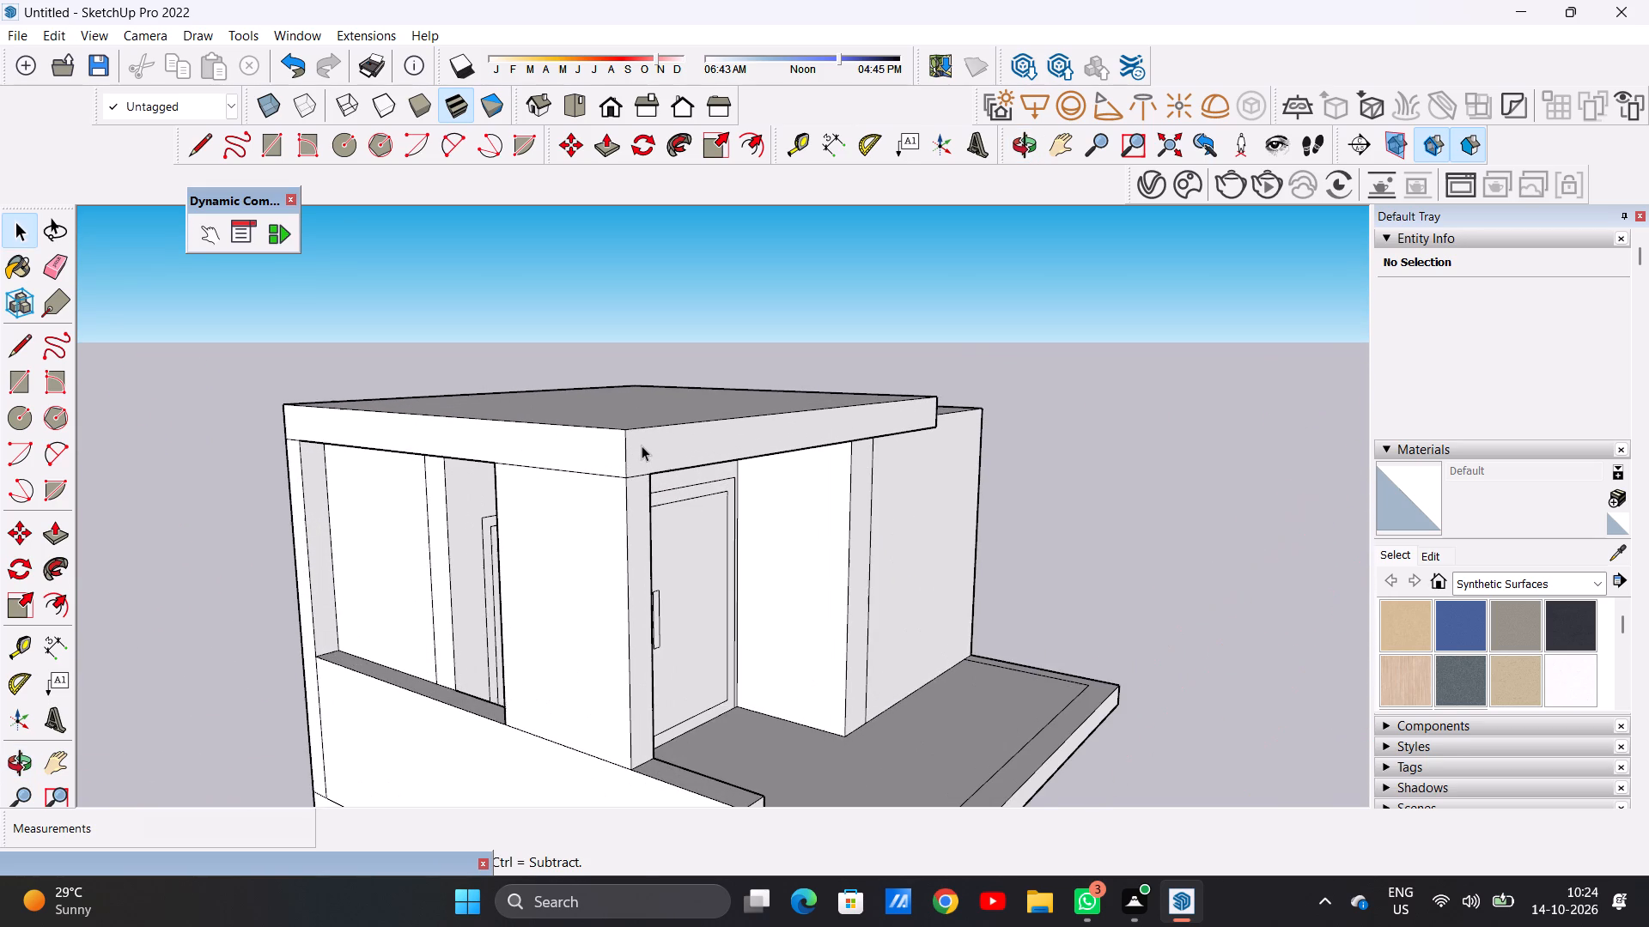
pyautogui.press('p')
pyautogui.click(639, 455)
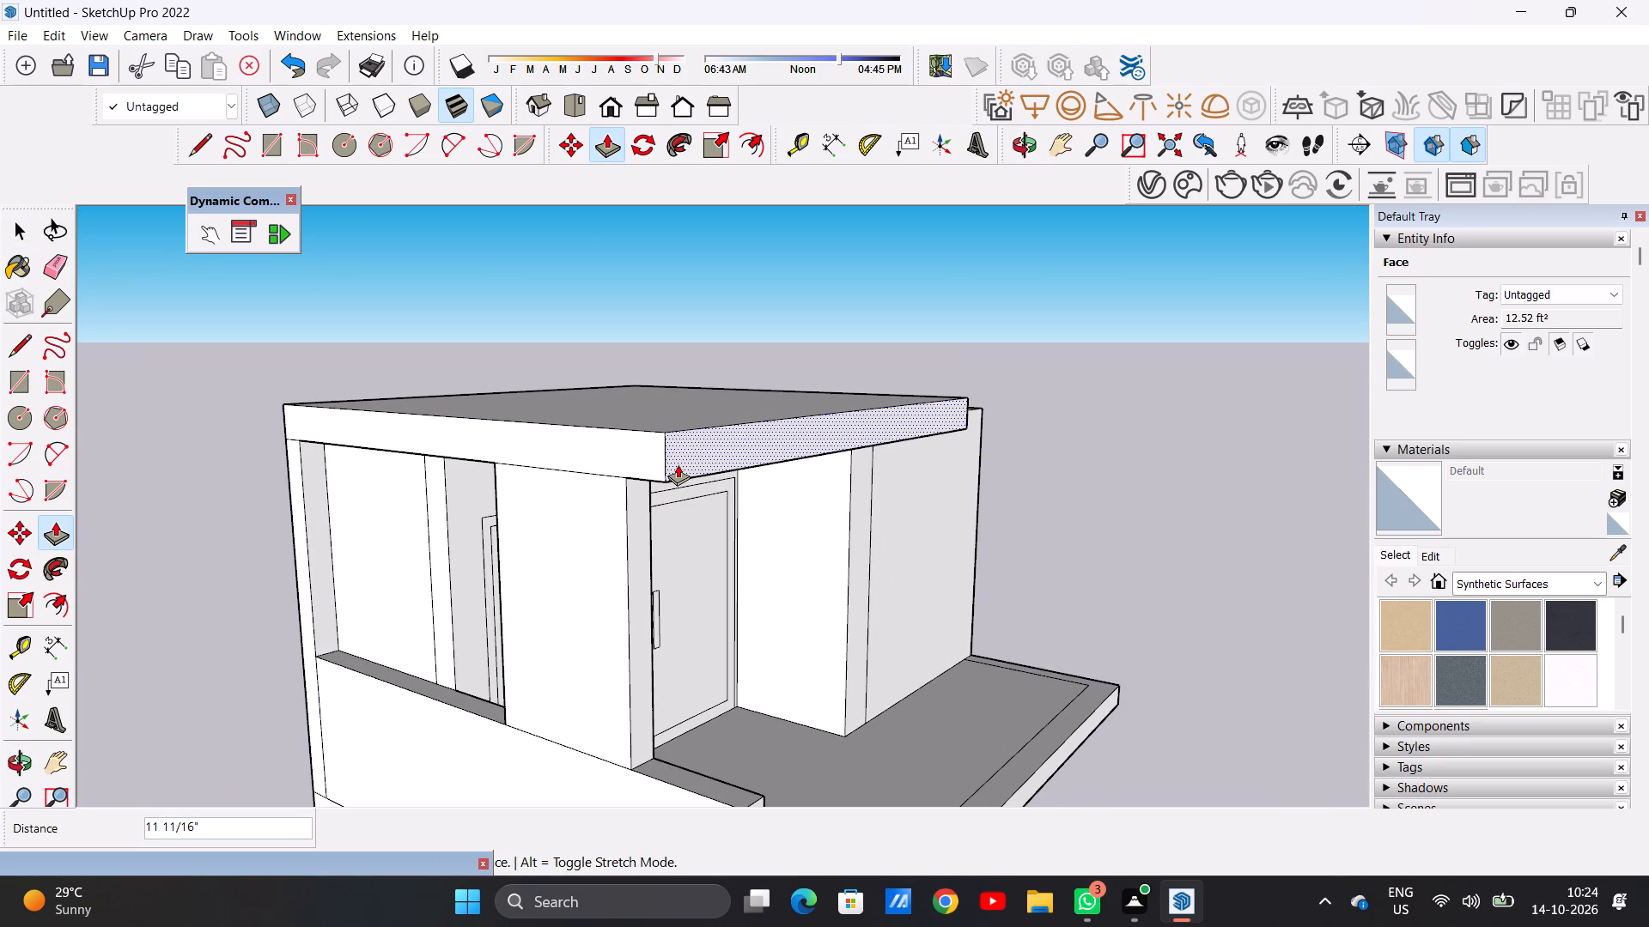
pyautogui.click(671, 459)
pyautogui.press('space')
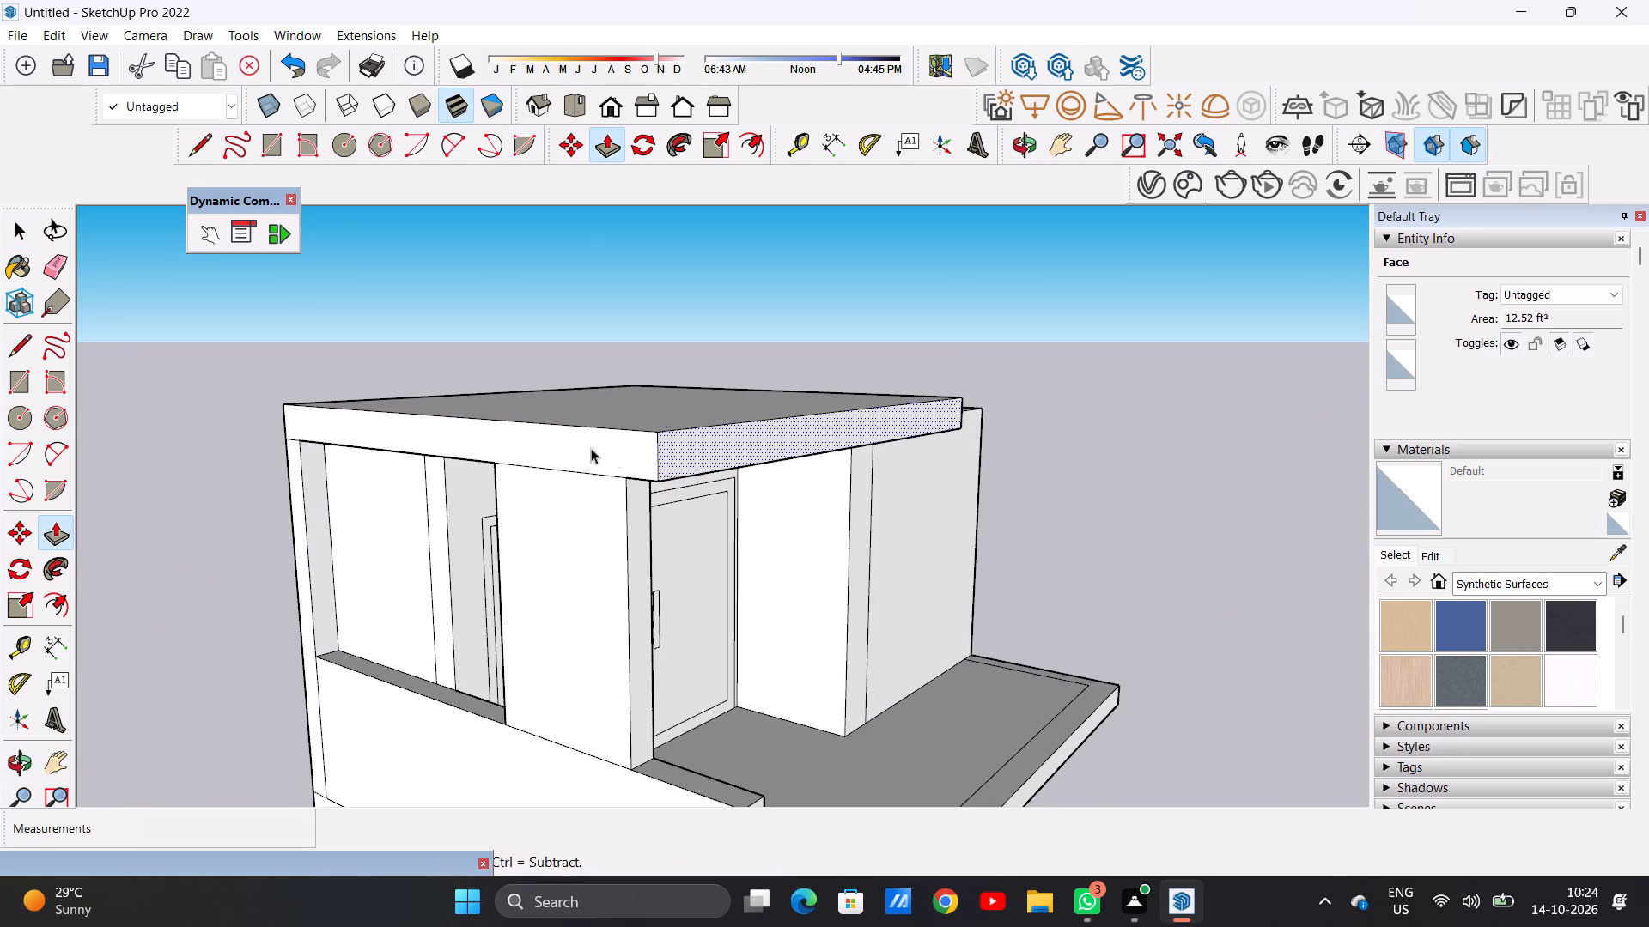
# Examine the roof overhang and the projecting front block from the front, below and above.
pyautogui.scroll(-6, 540, 452)
pyautogui.moveTo(718, 532); pyautogui.dragTo(235, 503, button='middle')
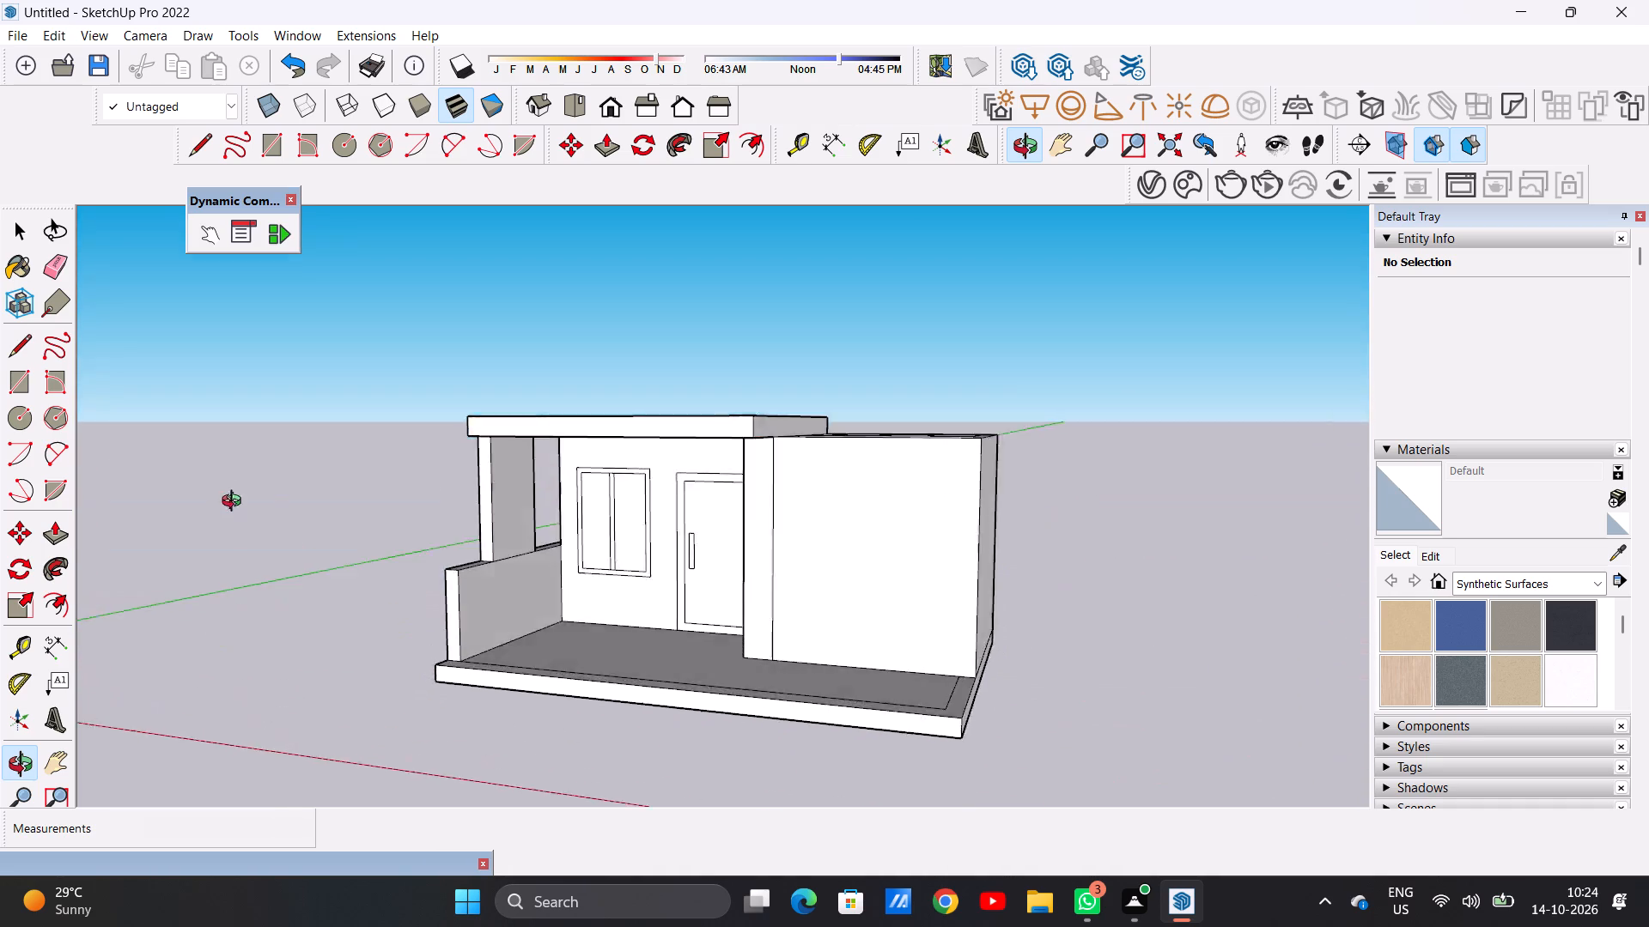
pyautogui.moveTo(235, 503); pyautogui.dragTo(384, 576, button='middle')
pyautogui.scroll(-3, 392, 548)
pyautogui.moveTo(660, 566); pyautogui.dragTo(654, 382, button='middle')
pyautogui.moveTo(654, 382); pyautogui.dragTo(654, 398, button='middle')
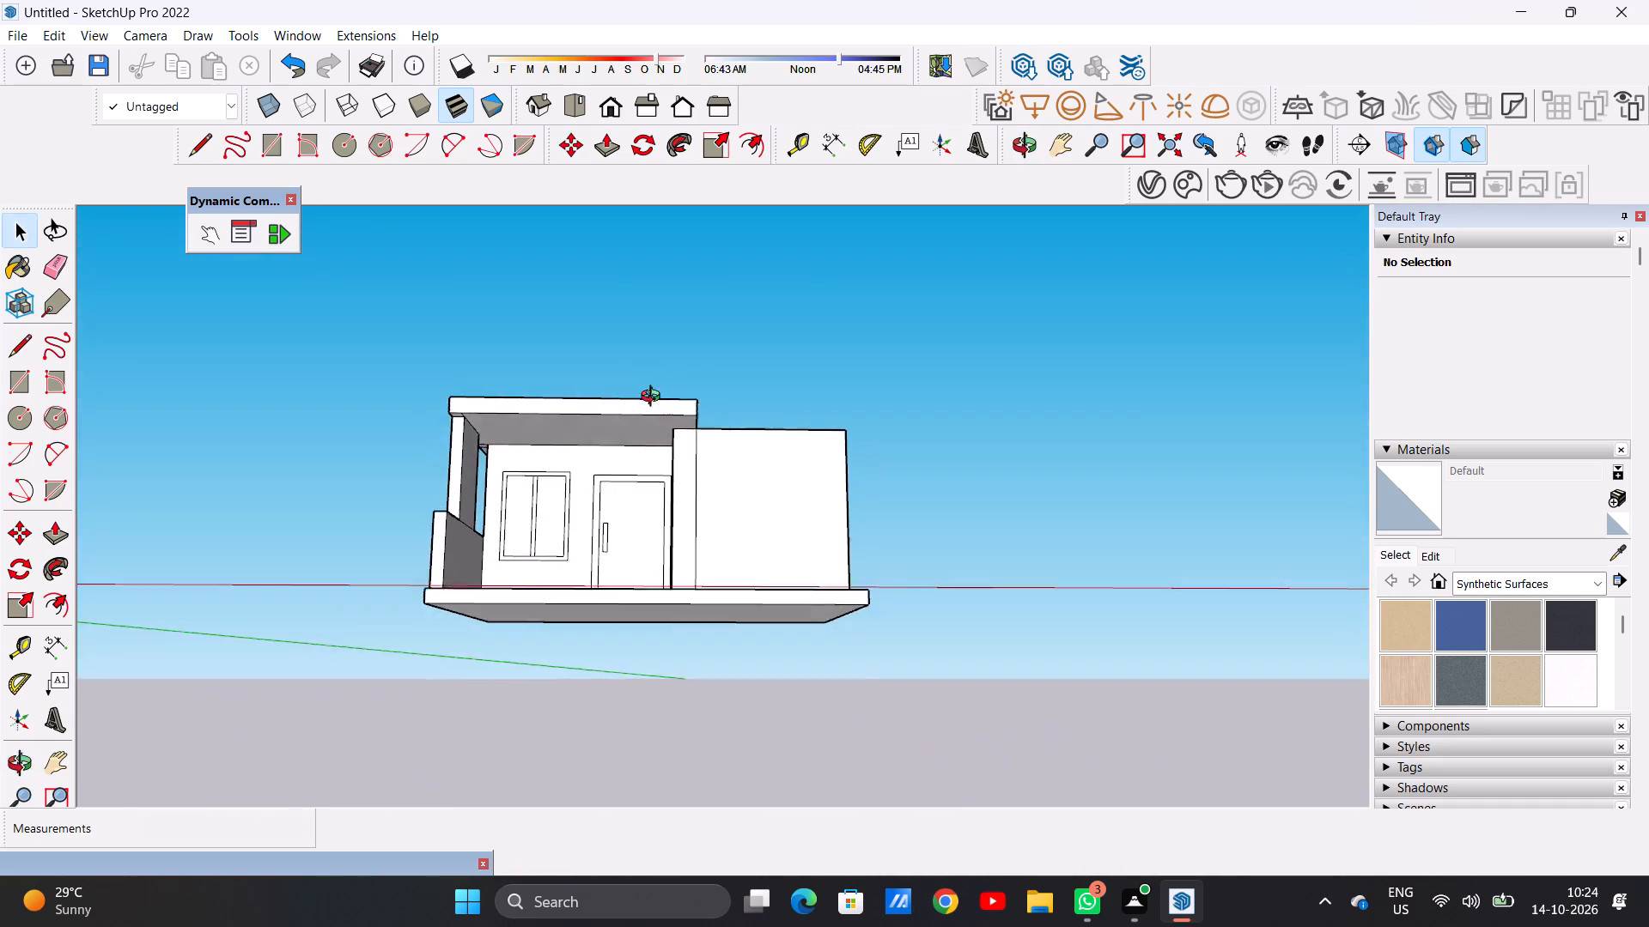
pyautogui.moveTo(654, 398); pyautogui.dragTo(535, 570, button='middle')
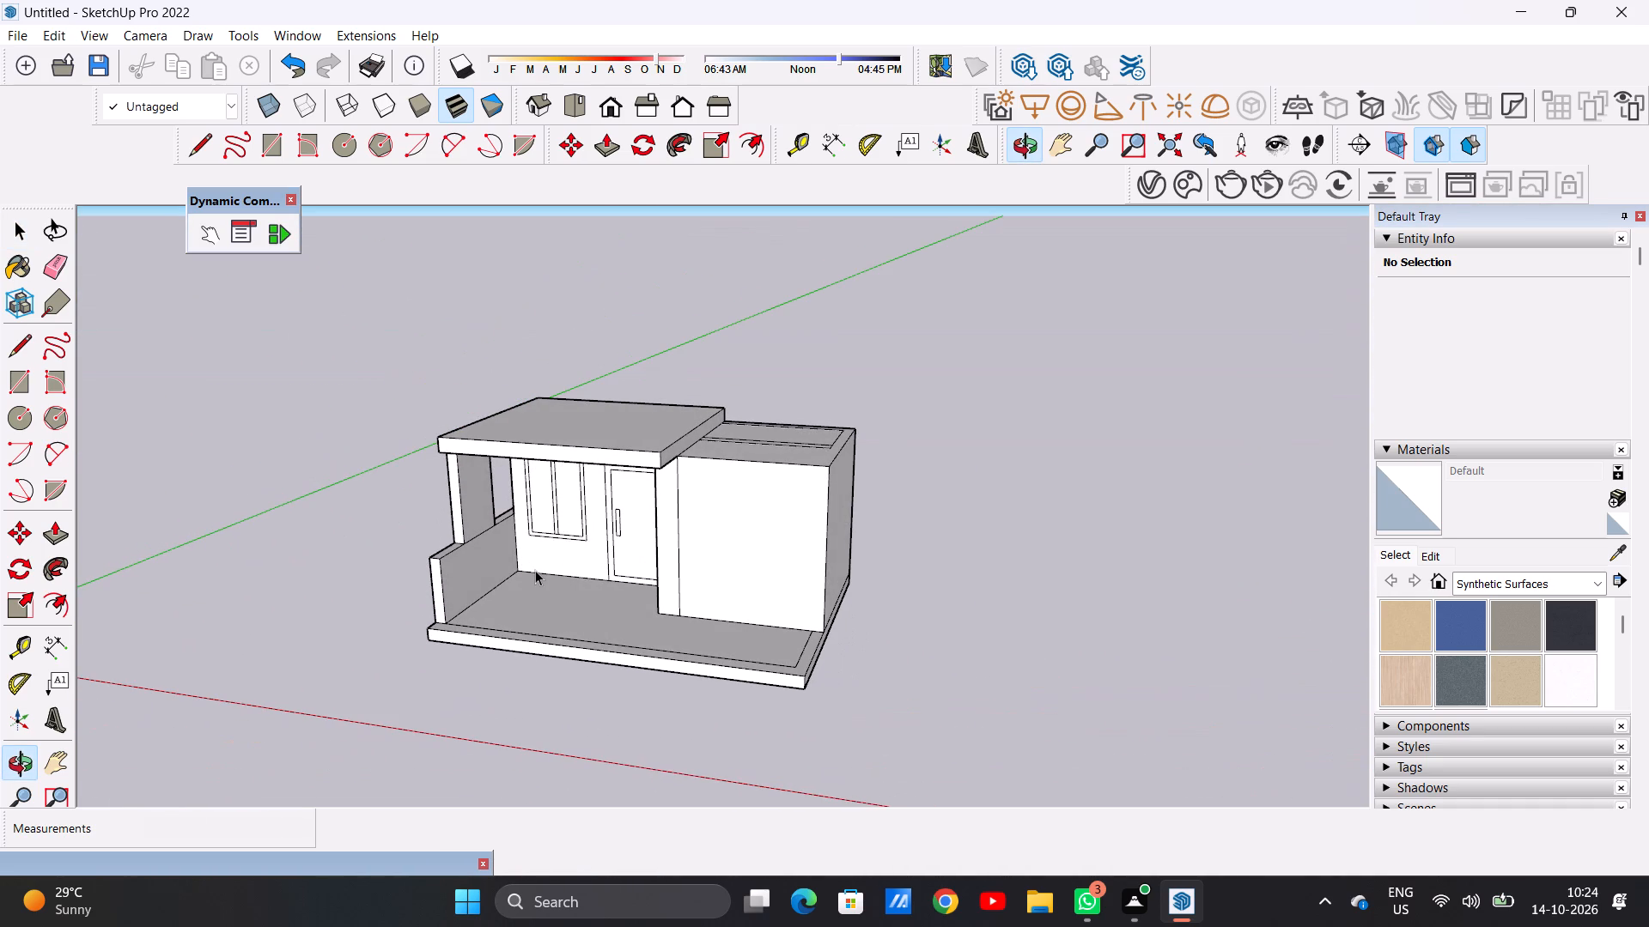
pyautogui.scroll(-2, 685, 527)
pyautogui.scroll(13, 672, 494)
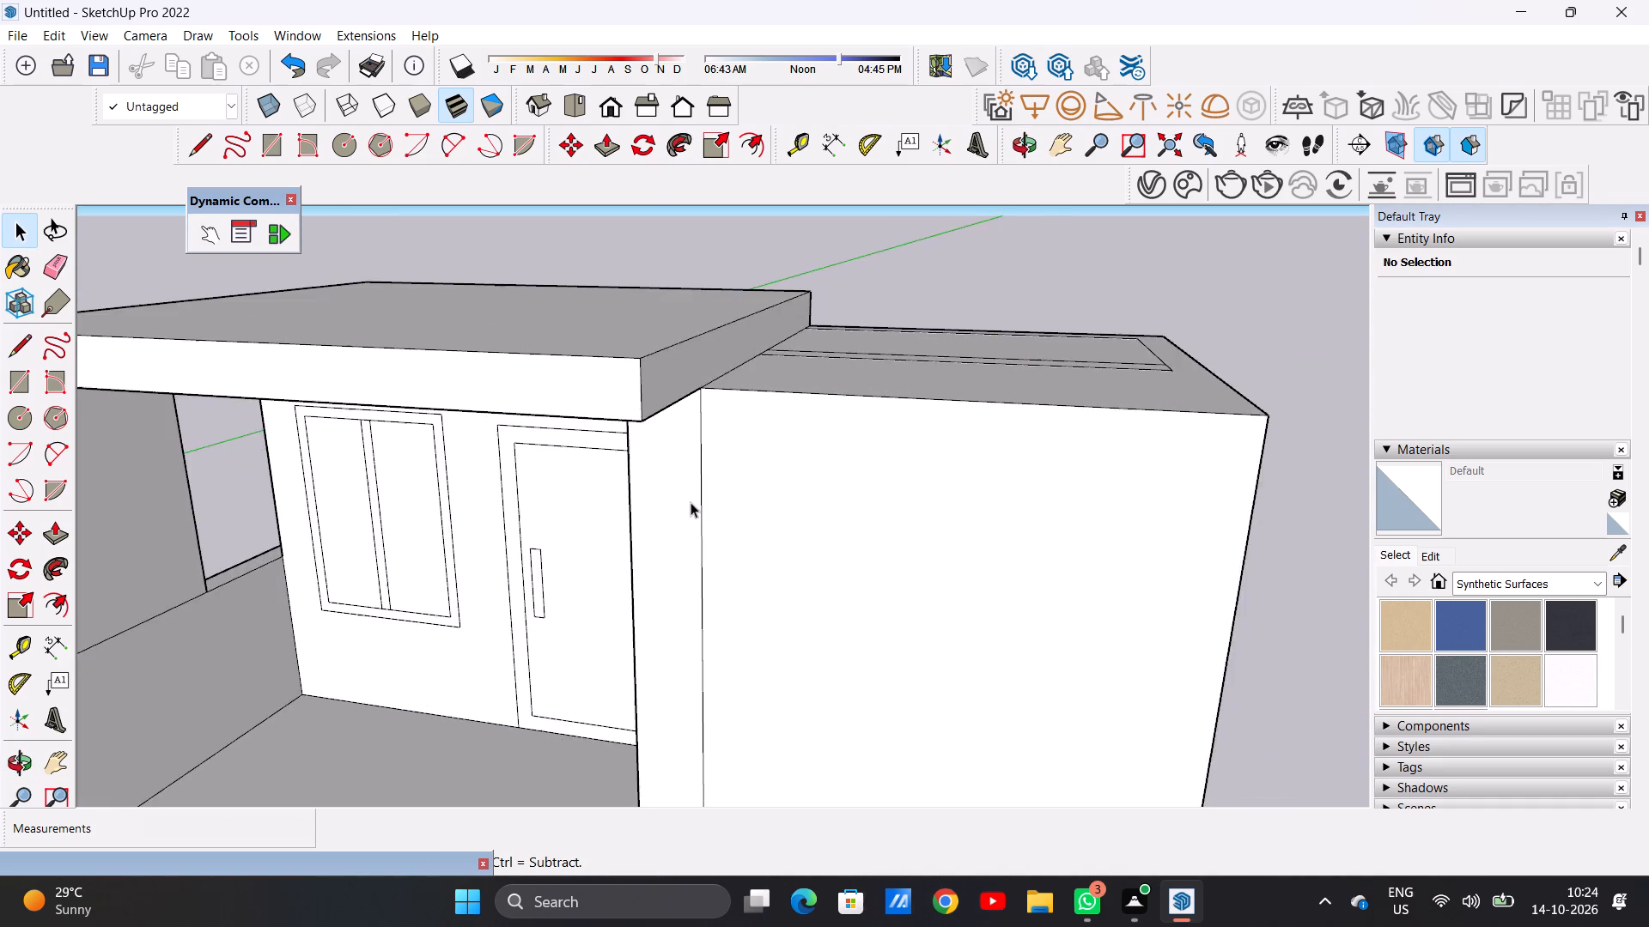
# Examine the porch, roof overhang and the projecting block's front face from the front, above and below.
pyautogui.scroll(2, 700, 506)
pyautogui.moveTo(700, 506); pyautogui.dragTo(653, 525, button='middle')
pyautogui.scroll(-7, 704, 495)
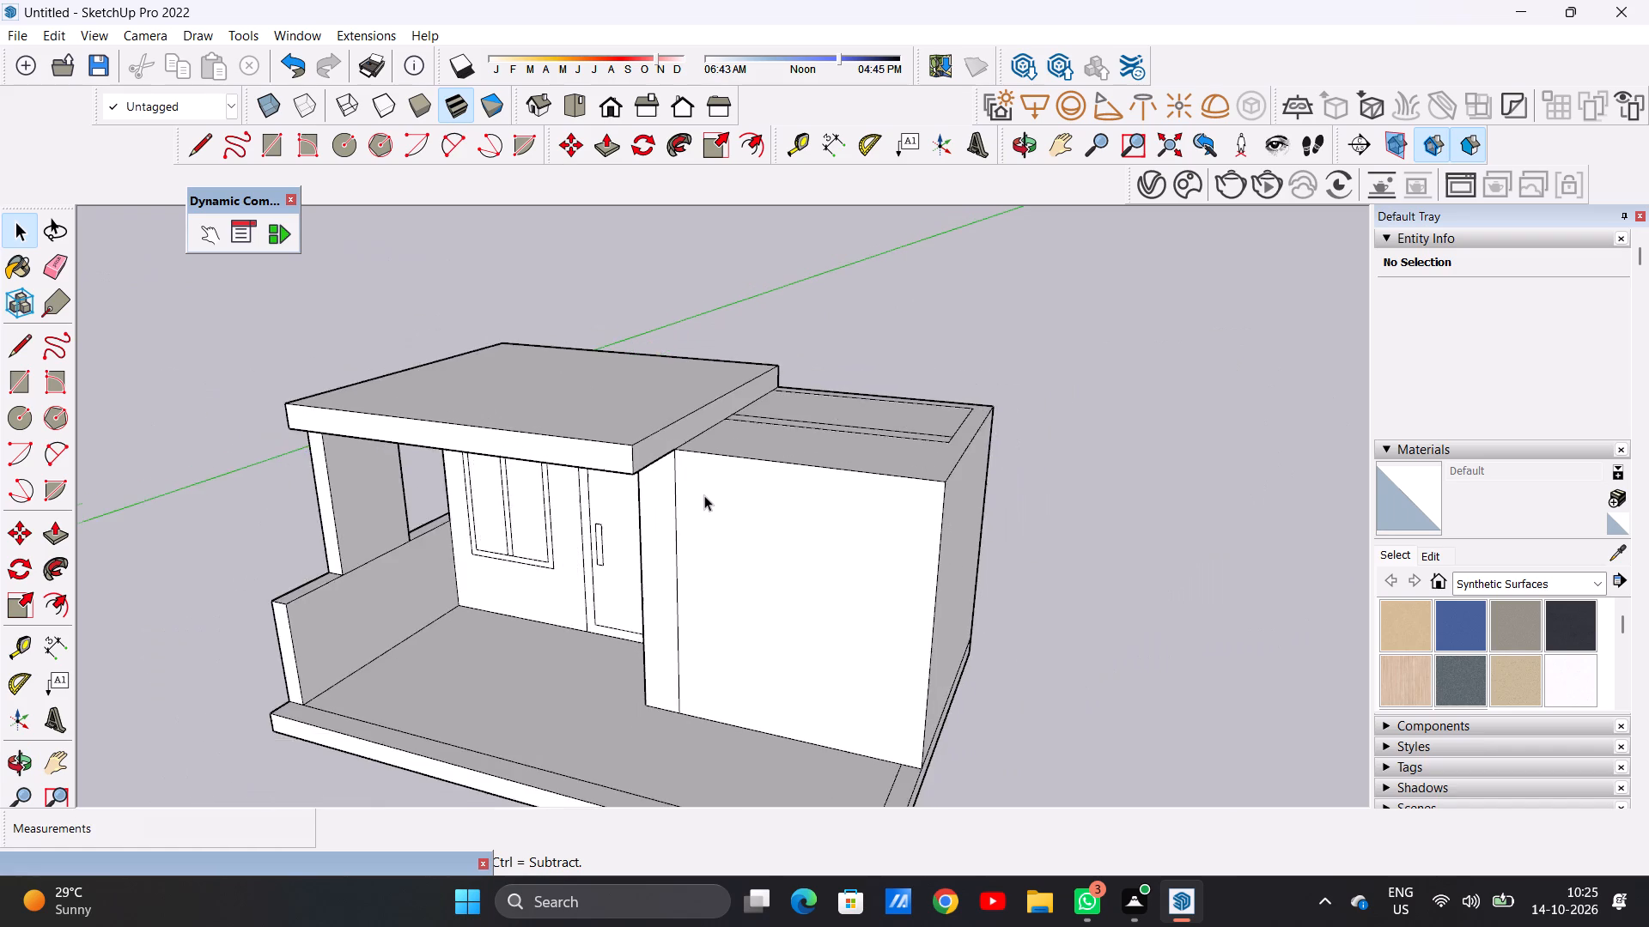
pyautogui.scroll(-7, 704, 495)
pyautogui.scroll(9, 686, 499)
pyautogui.scroll(-6, 686, 498)
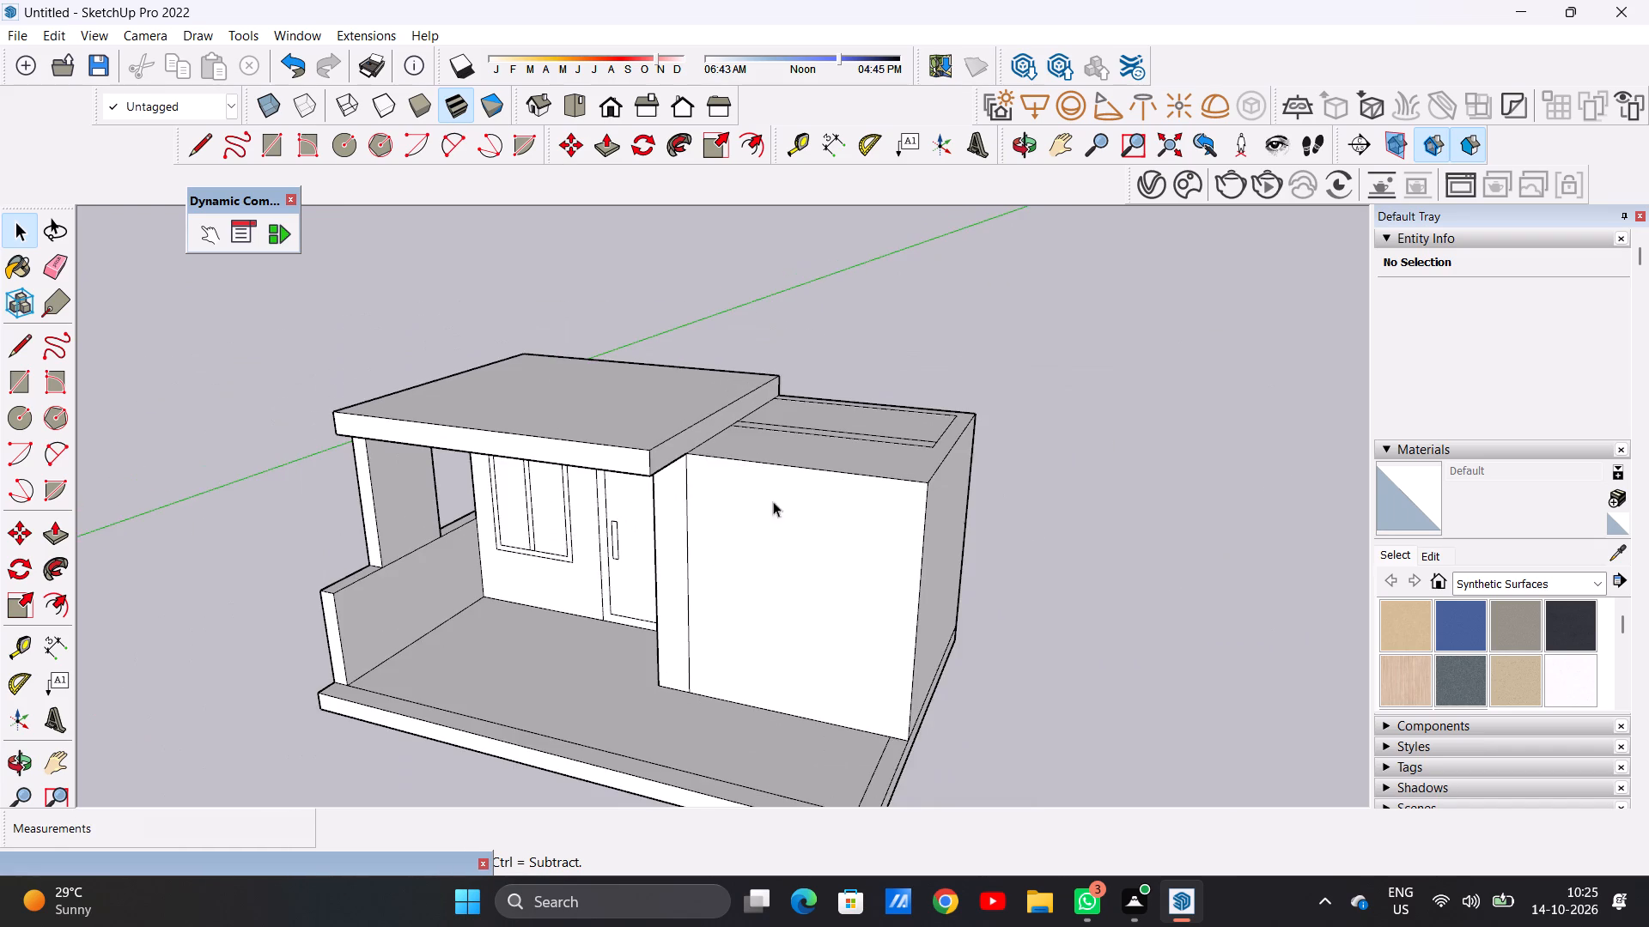
pyautogui.moveTo(792, 615); pyautogui.dragTo(827, 570, button='middle')
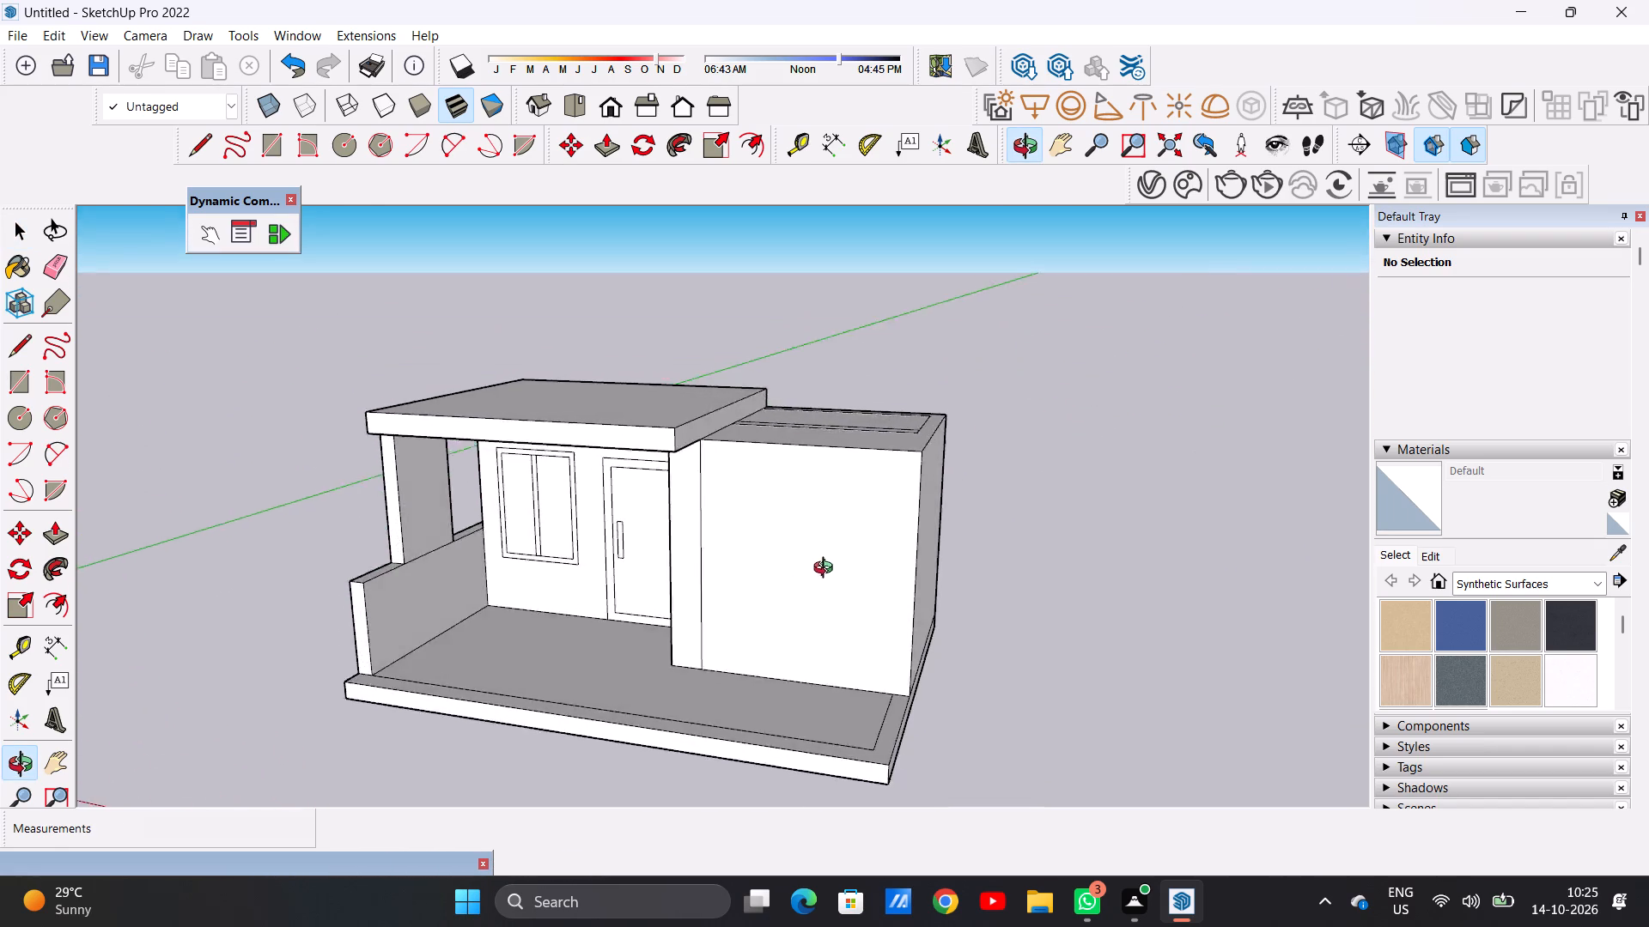
pyautogui.moveTo(827, 570); pyautogui.dragTo(705, 591, button='middle')
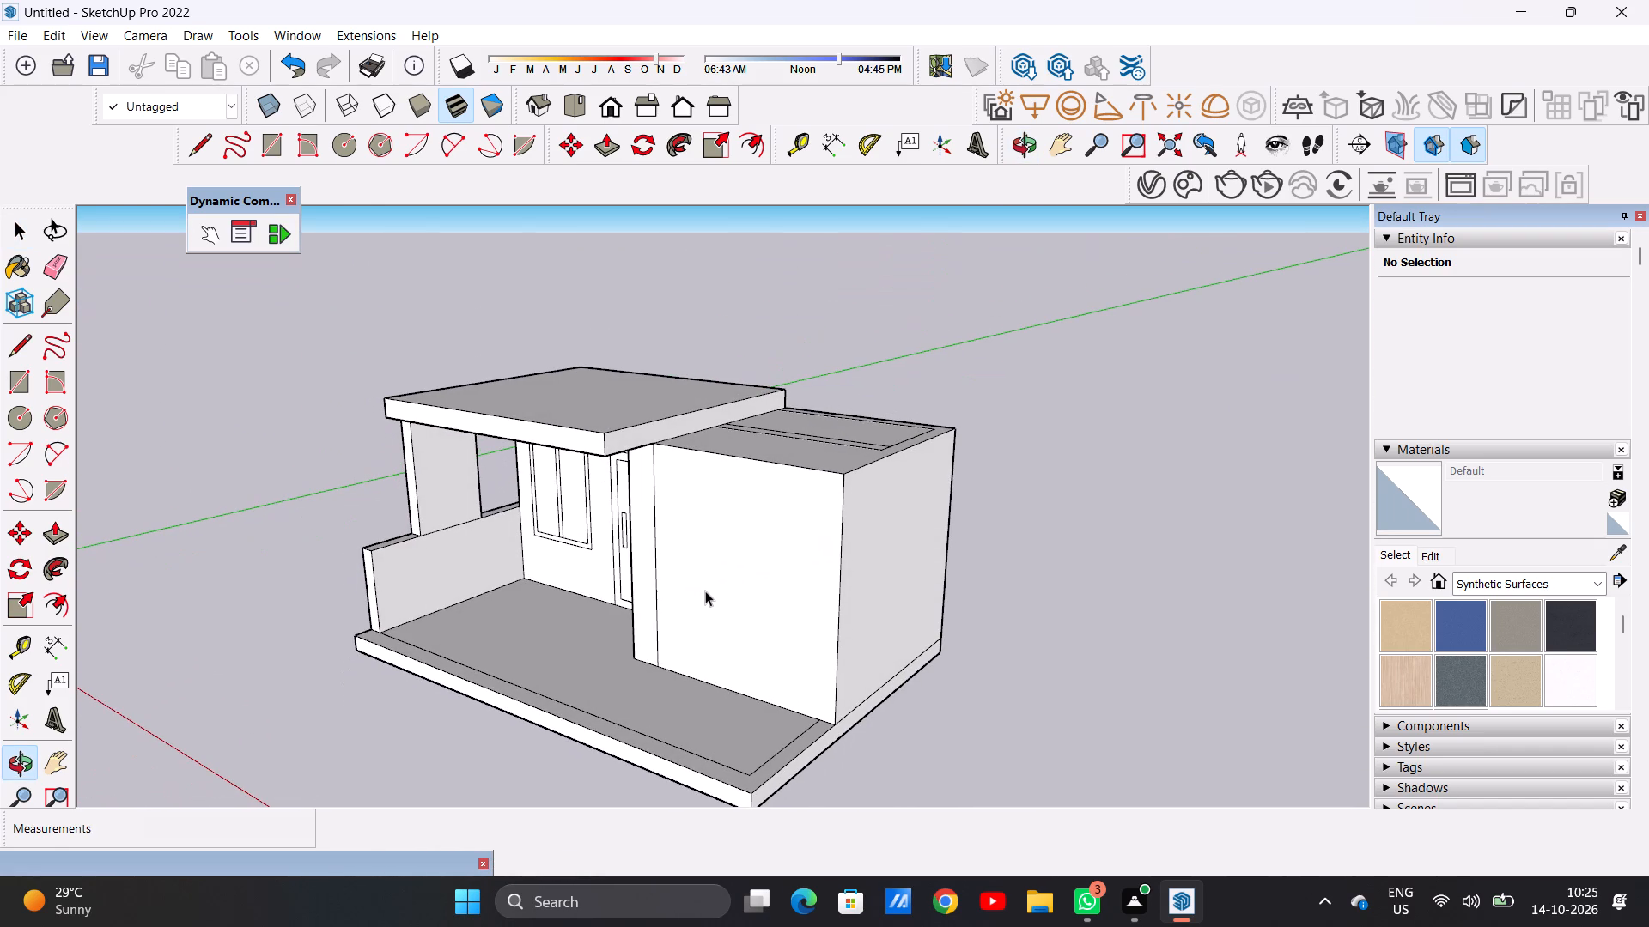
pyautogui.scroll(6, 632, 398)
pyautogui.moveTo(646, 563); pyautogui.dragTo(721, 456, button='middle')
pyautogui.scroll(1, 655, 528)
pyautogui.scroll(-10, 701, 511)
pyautogui.moveTo(807, 502); pyautogui.dragTo(902, 517, button='middle')
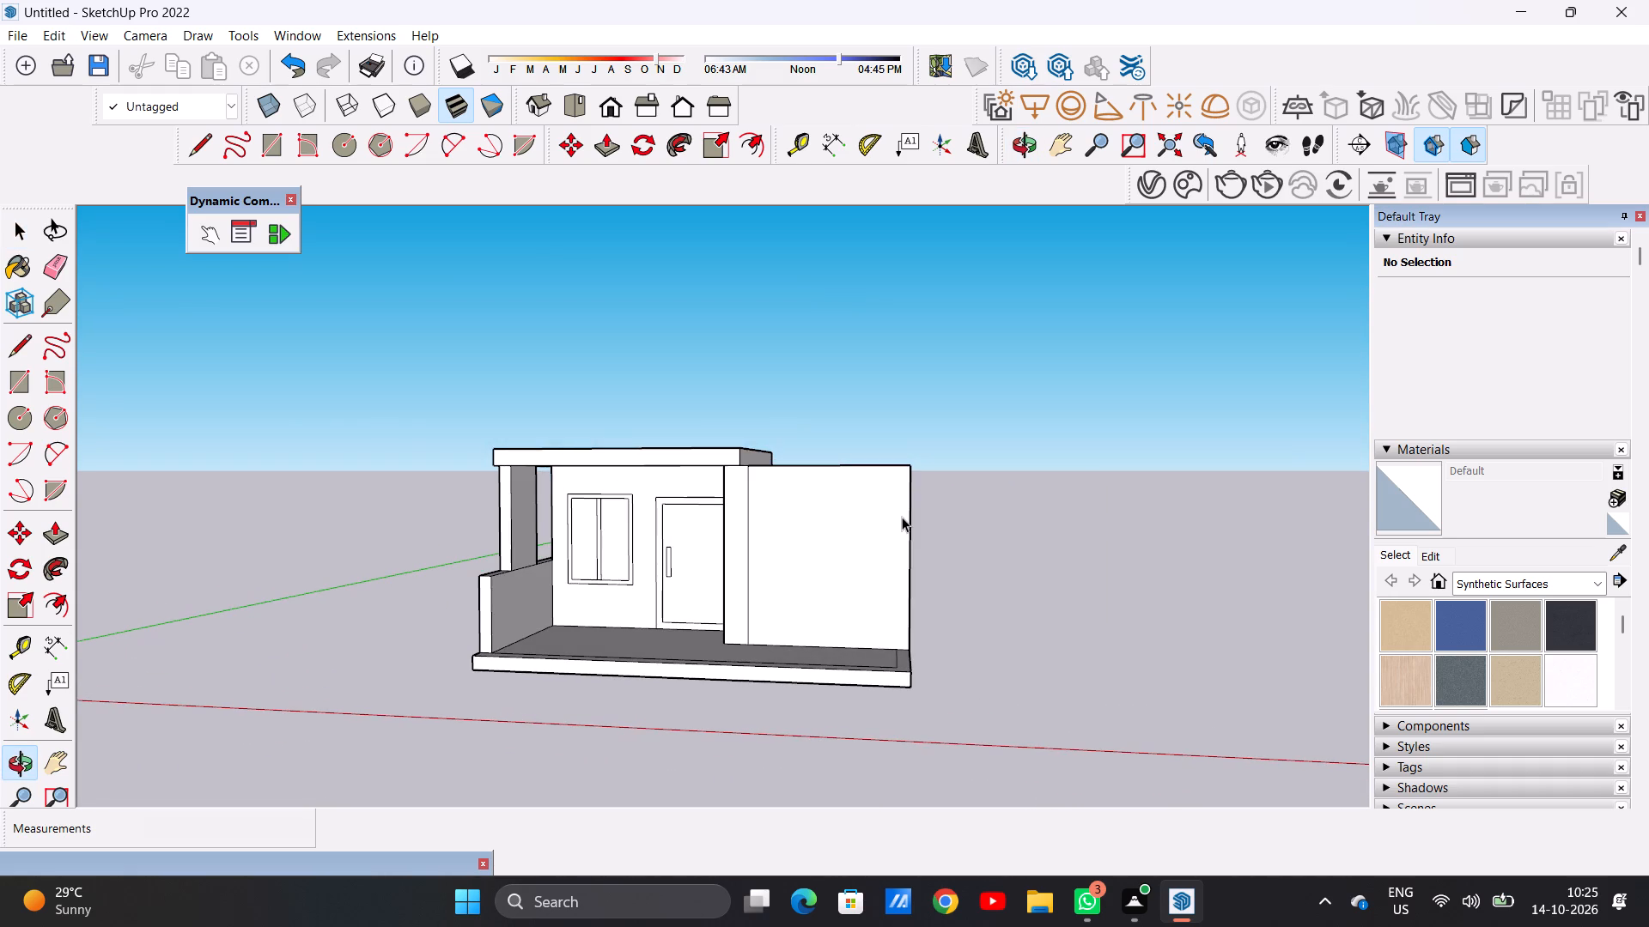
pyautogui.scroll(-6, 809, 530)
pyautogui.scroll(4, 776, 485)
pyautogui.scroll(-1, 776, 485)
pyautogui.scroll(16, 776, 485)
pyautogui.scroll(-5, 759, 551)
pyautogui.moveTo(678, 579); pyautogui.dragTo(749, 621, button='middle')
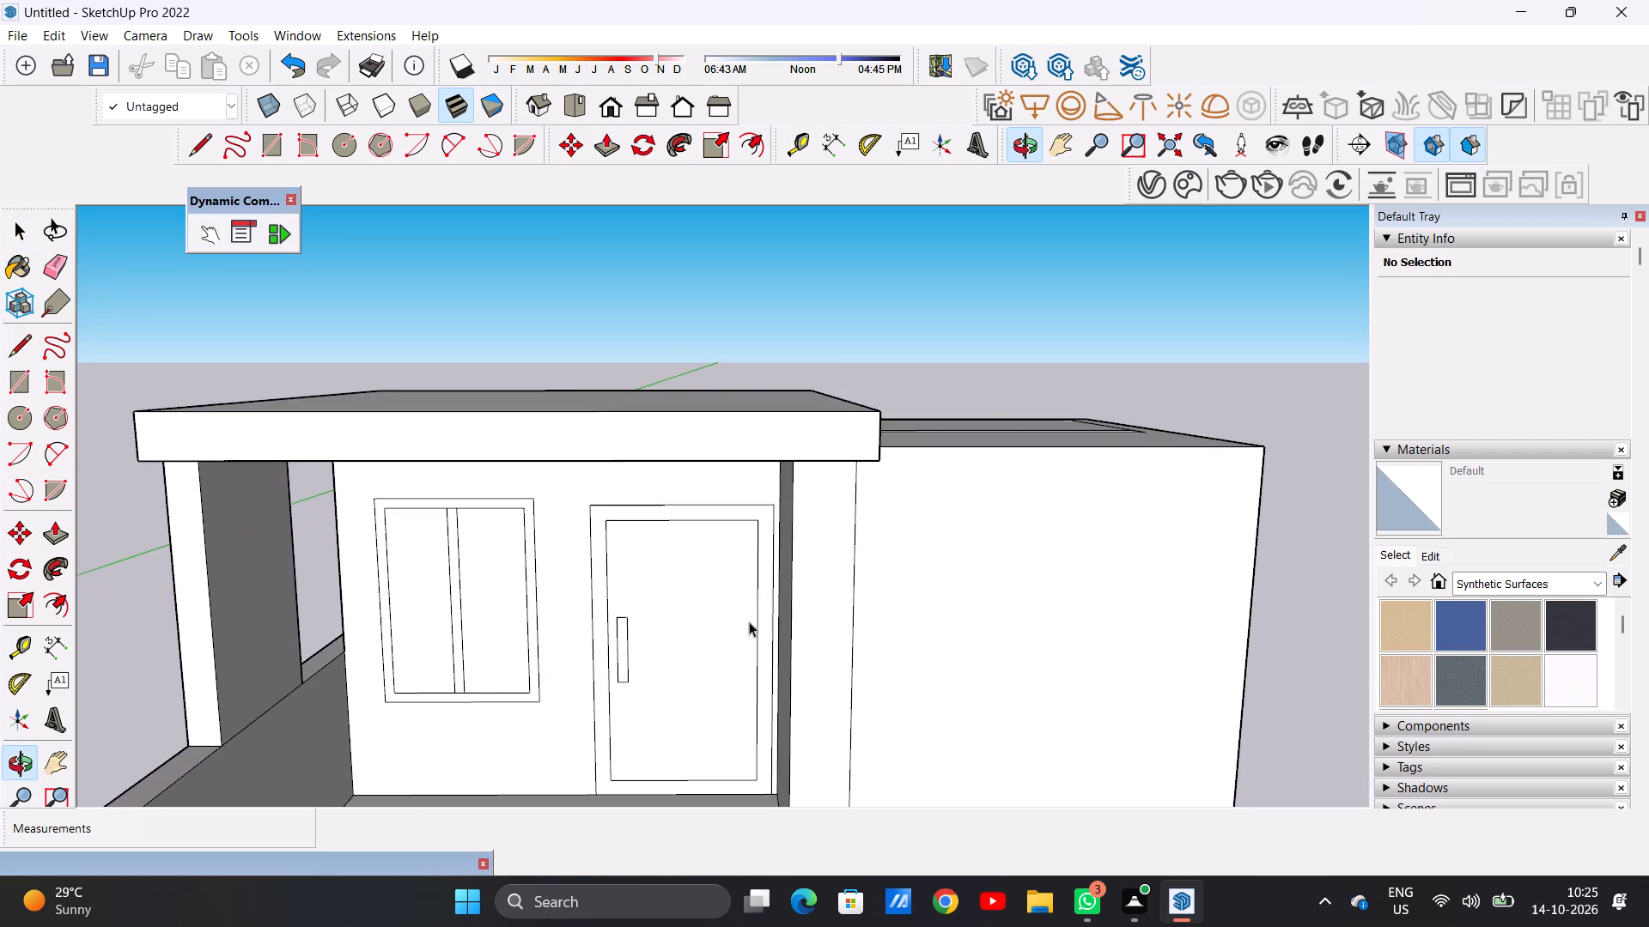
pyautogui.scroll(-8, 684, 601)
pyautogui.scroll(6, 834, 558)
pyautogui.moveTo(812, 587); pyautogui.dragTo(808, 561, button='middle')
pyautogui.scroll(-5, 725, 566)
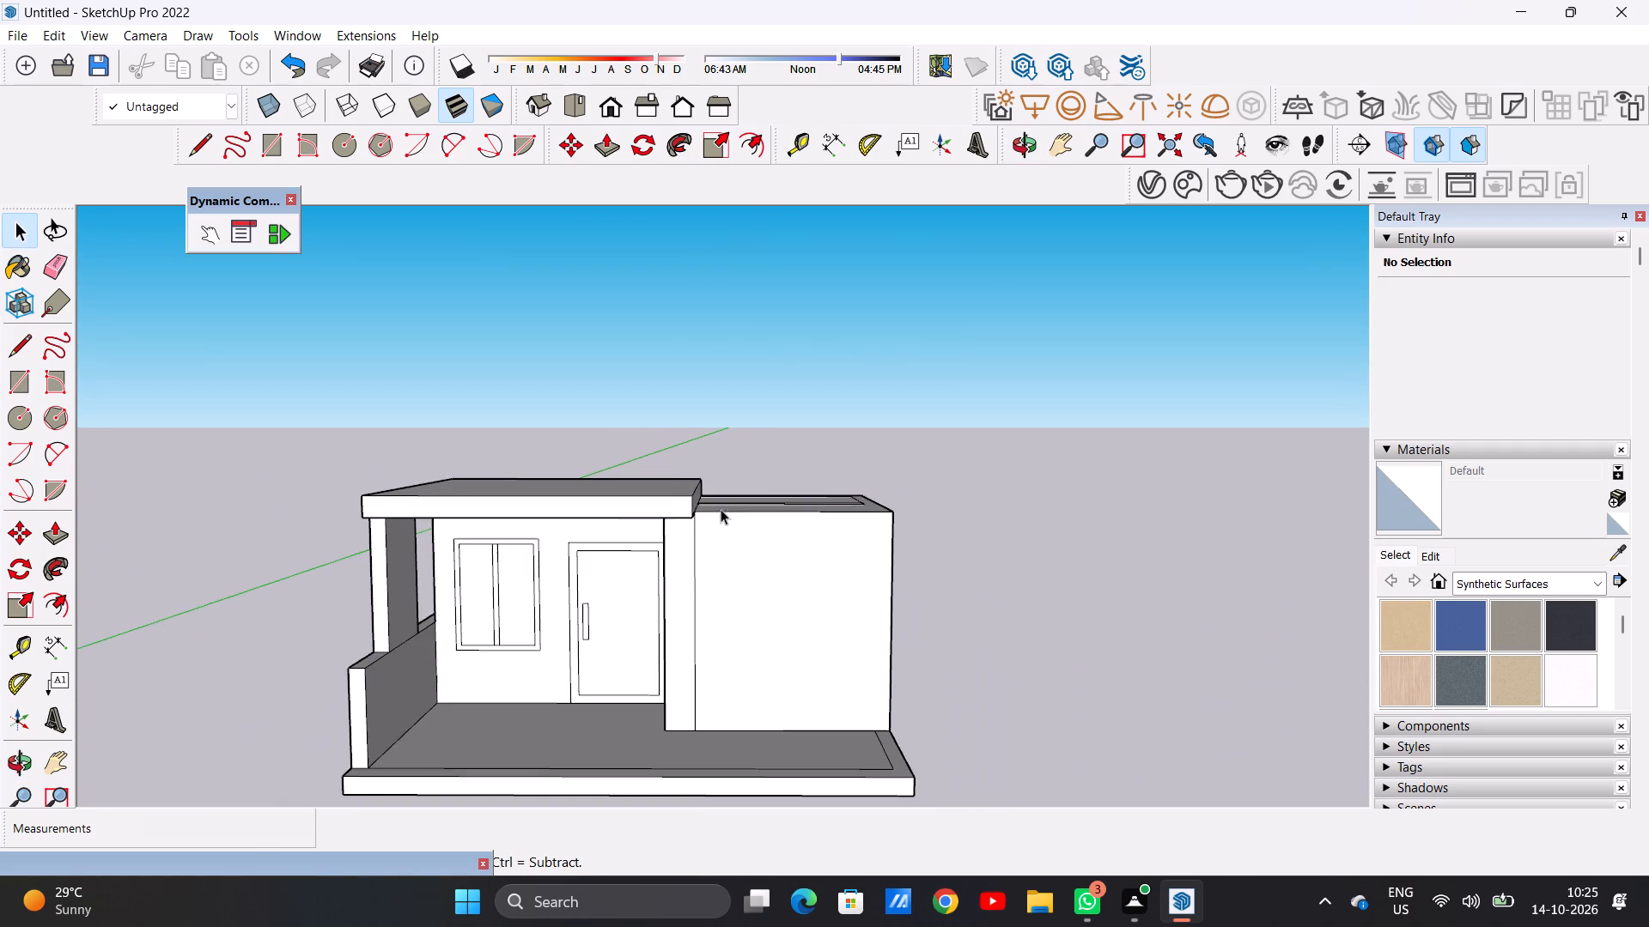
pyautogui.scroll(5, 781, 679)
pyautogui.moveTo(769, 657); pyautogui.dragTo(751, 631, button='middle')
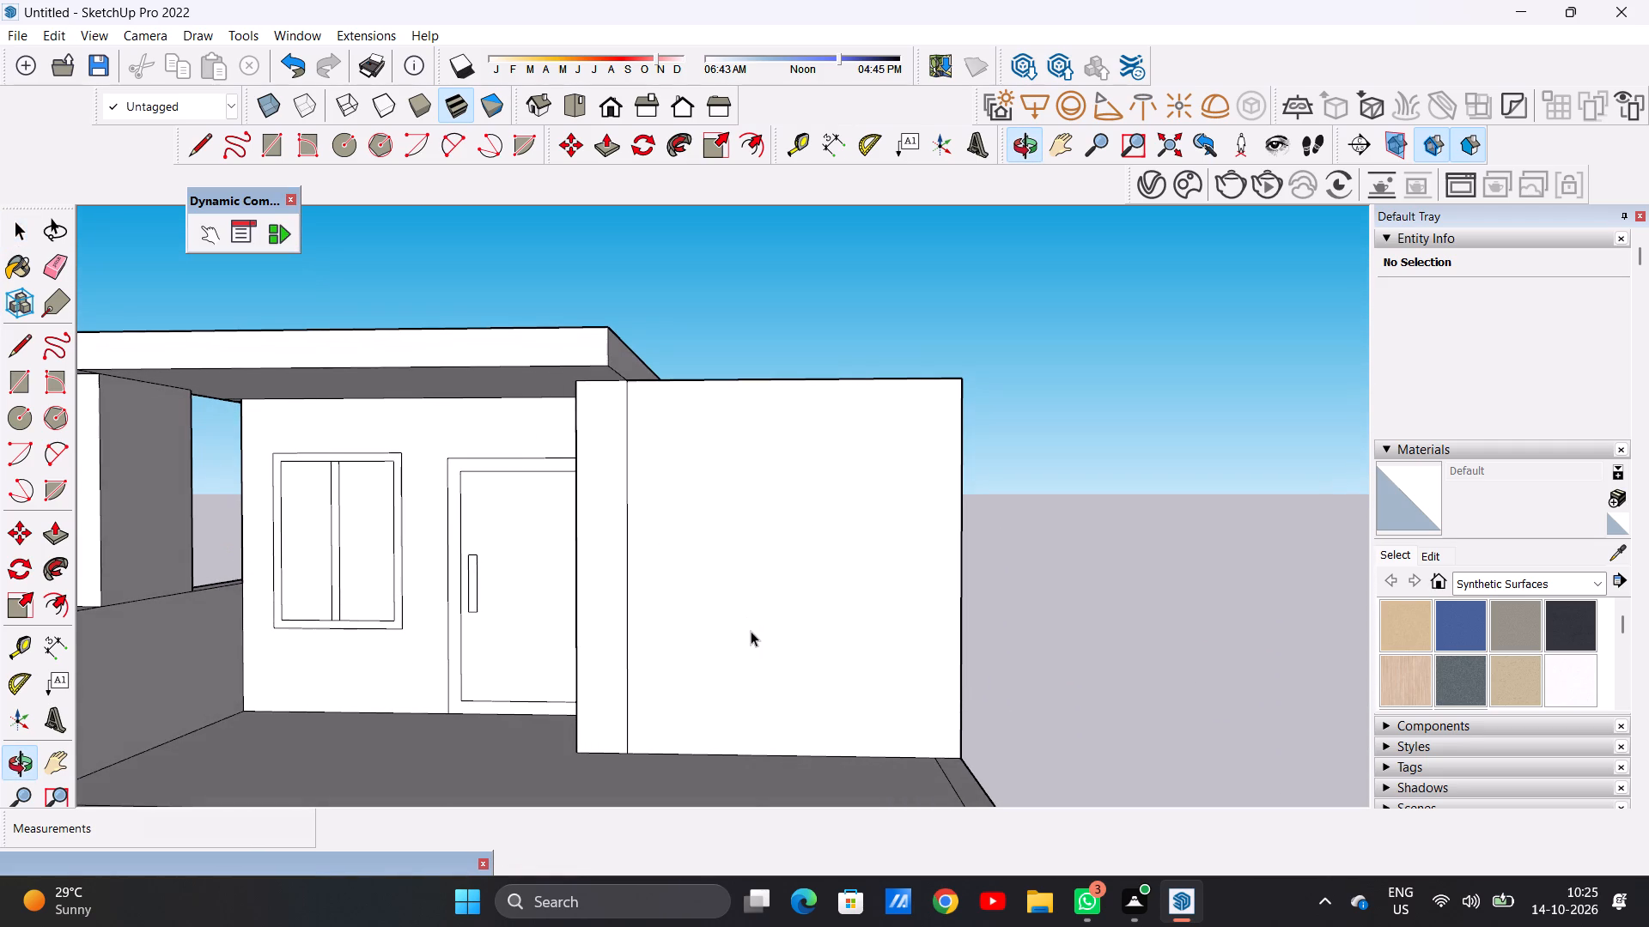
pyautogui.scroll(-5, 752, 633)
pyautogui.scroll(4, 798, 670)
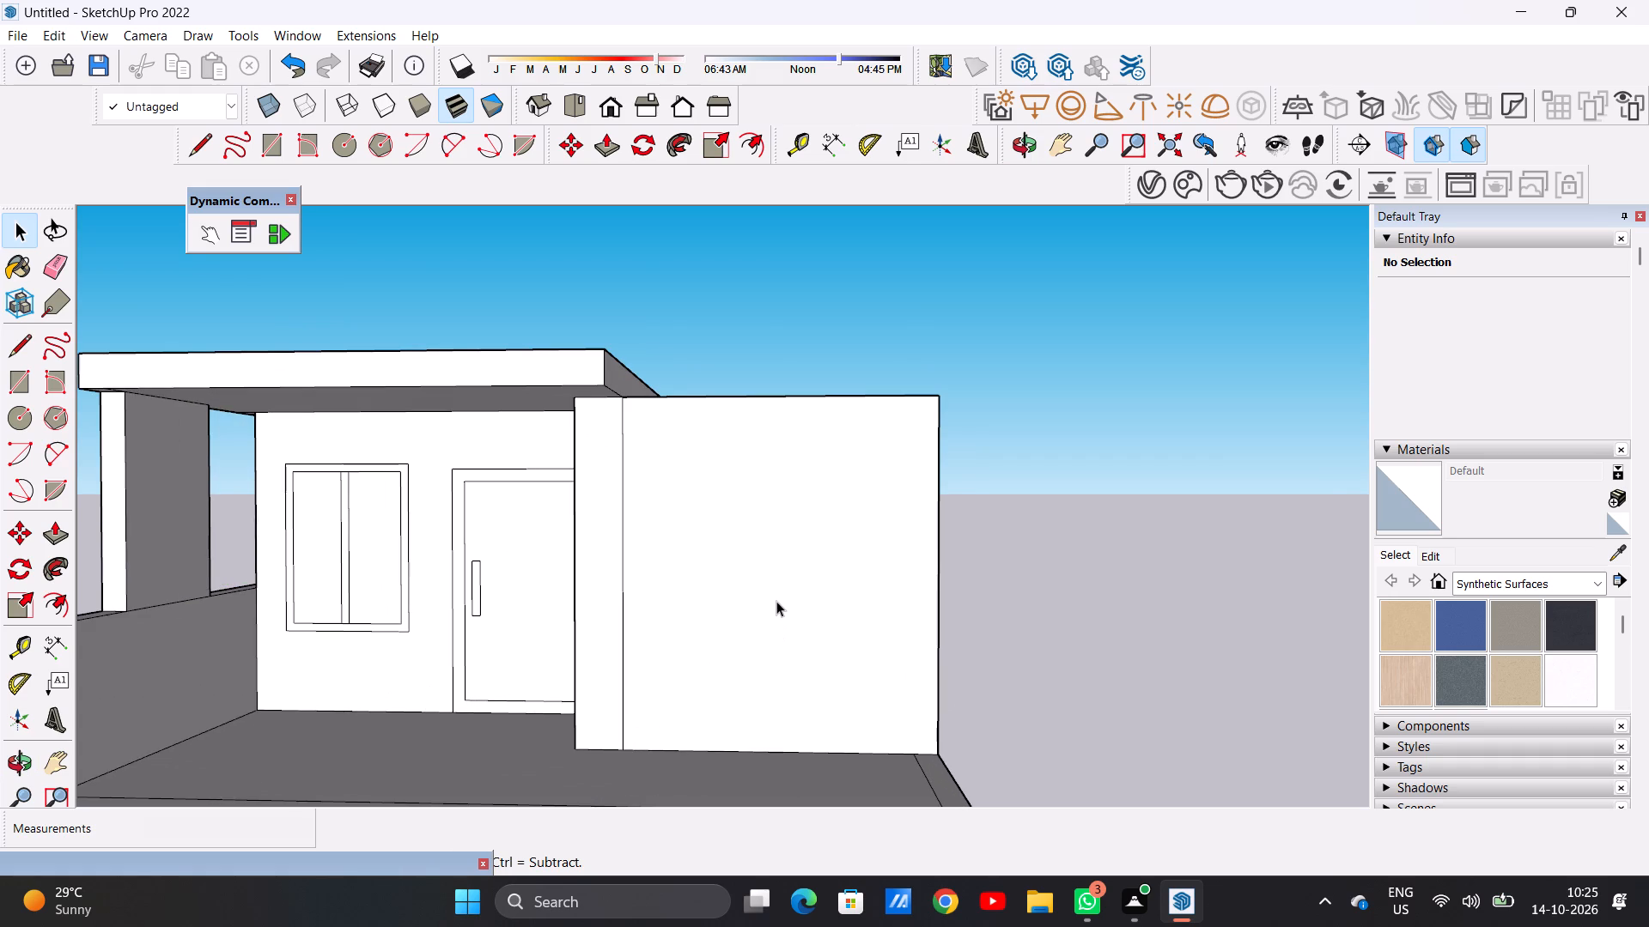
pyautogui.scroll(1, 788, 589)
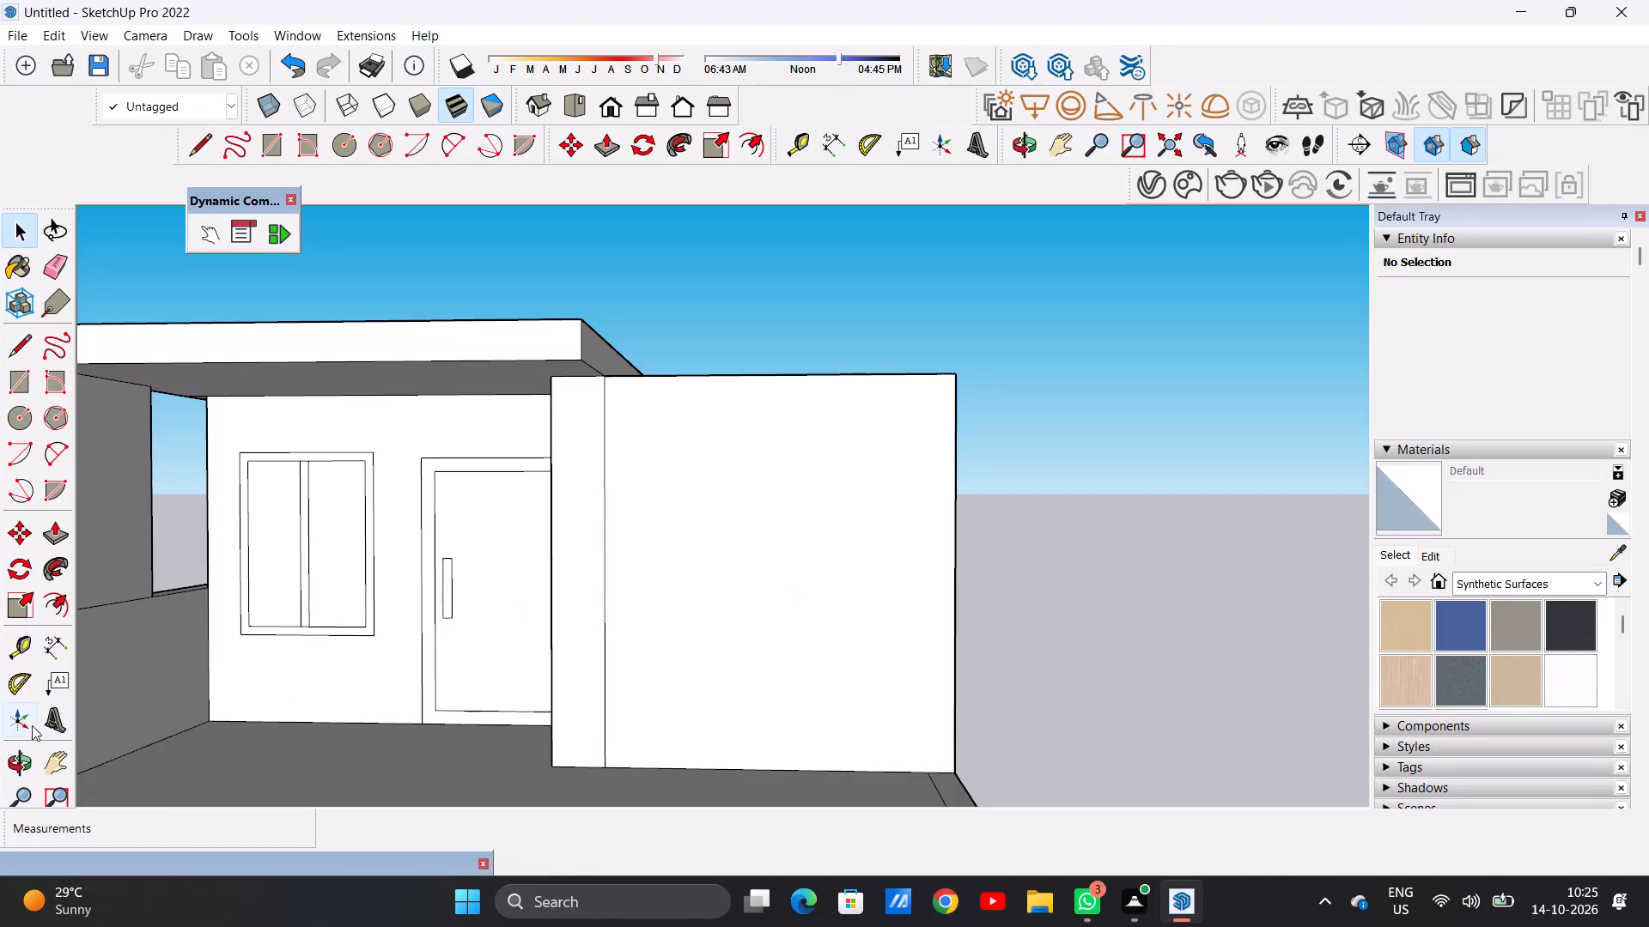
# Examine the roof slab and the projecting block's top from above and from the side.
pyautogui.scroll(-6, 497, 615)
pyautogui.moveTo(482, 489); pyautogui.dragTo(508, 658, button='middle')
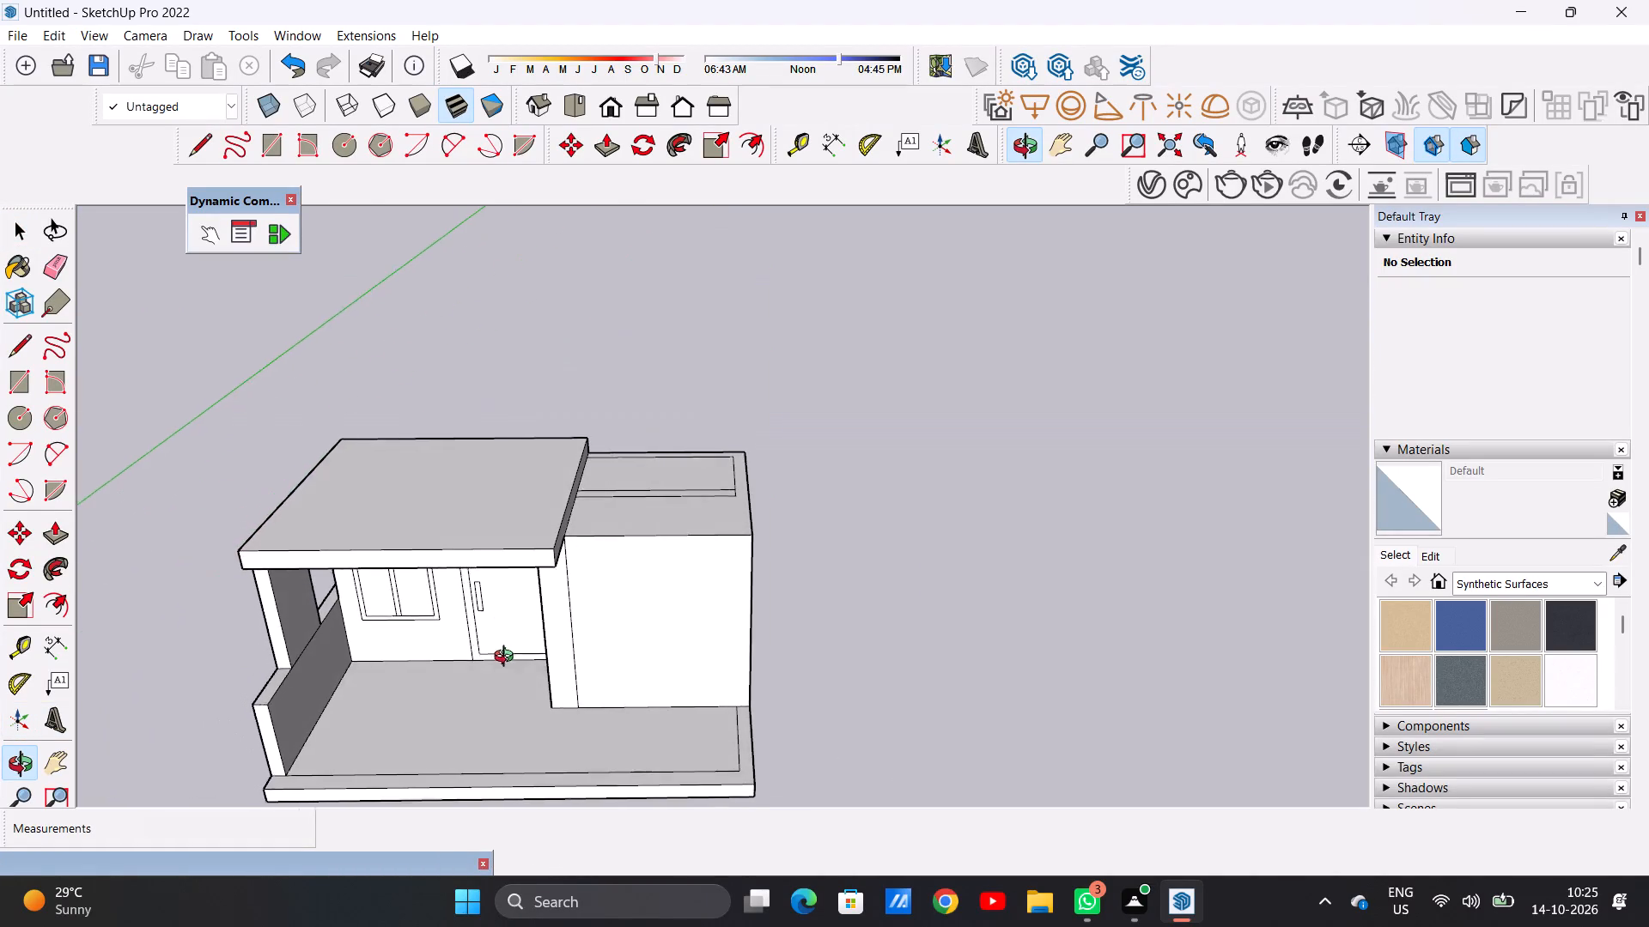
pyautogui.moveTo(508, 658); pyautogui.dragTo(514, 673, button='middle')
pyautogui.moveTo(641, 547); pyautogui.dragTo(163, 632, button='middle')
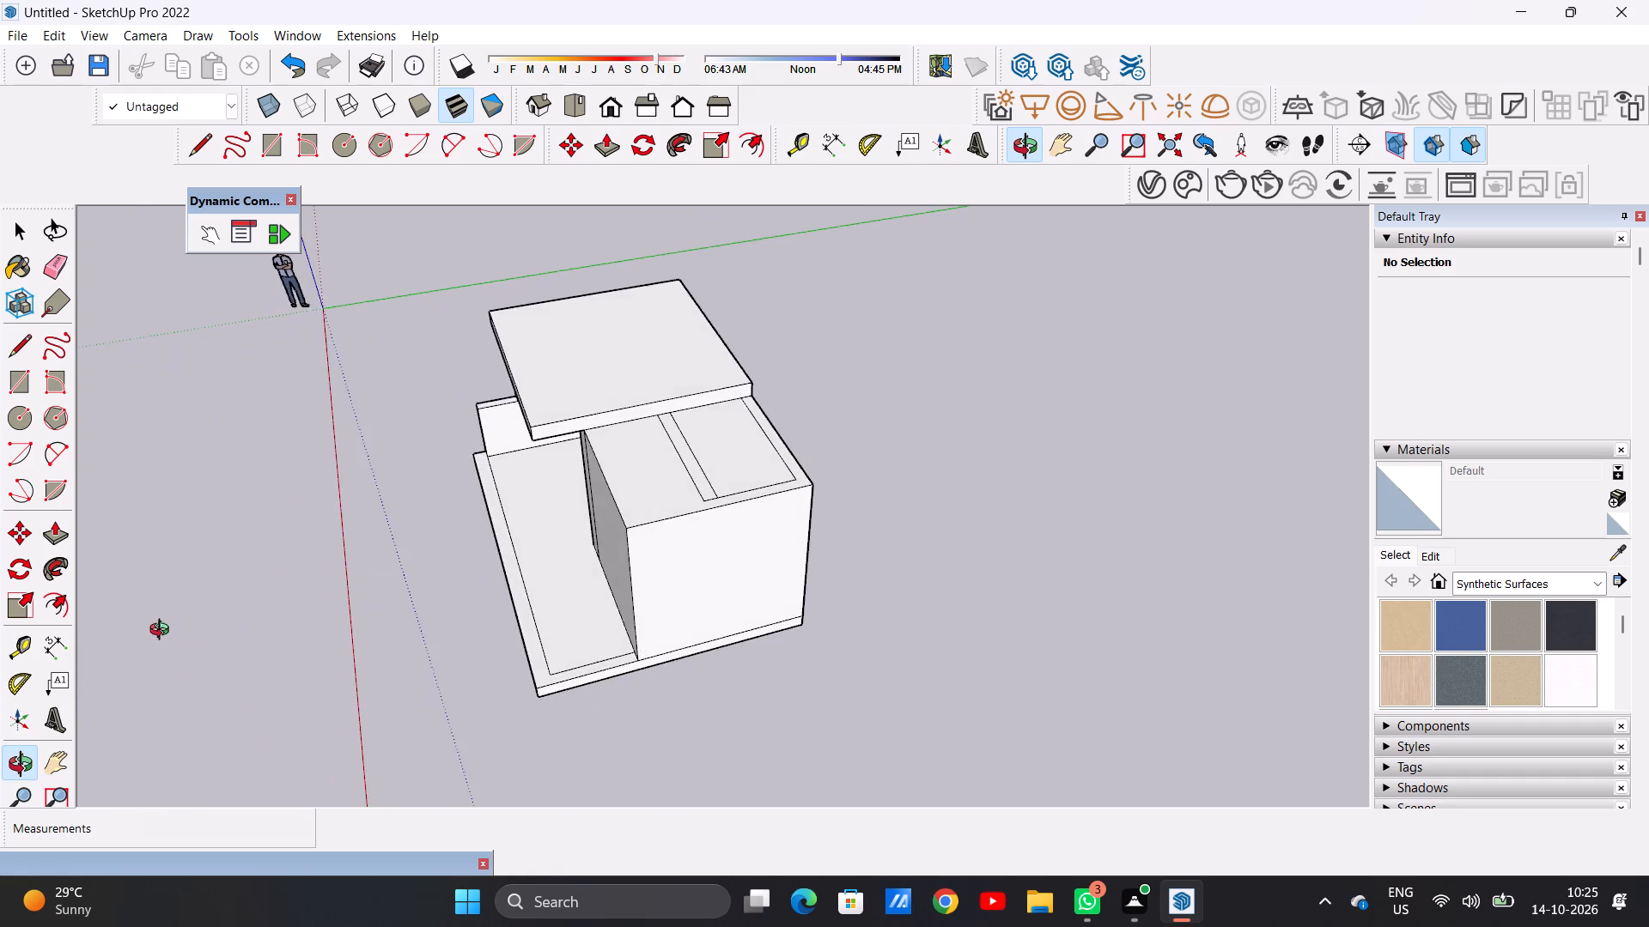
pyautogui.moveTo(163, 632); pyautogui.dragTo(630, 513, button='middle')
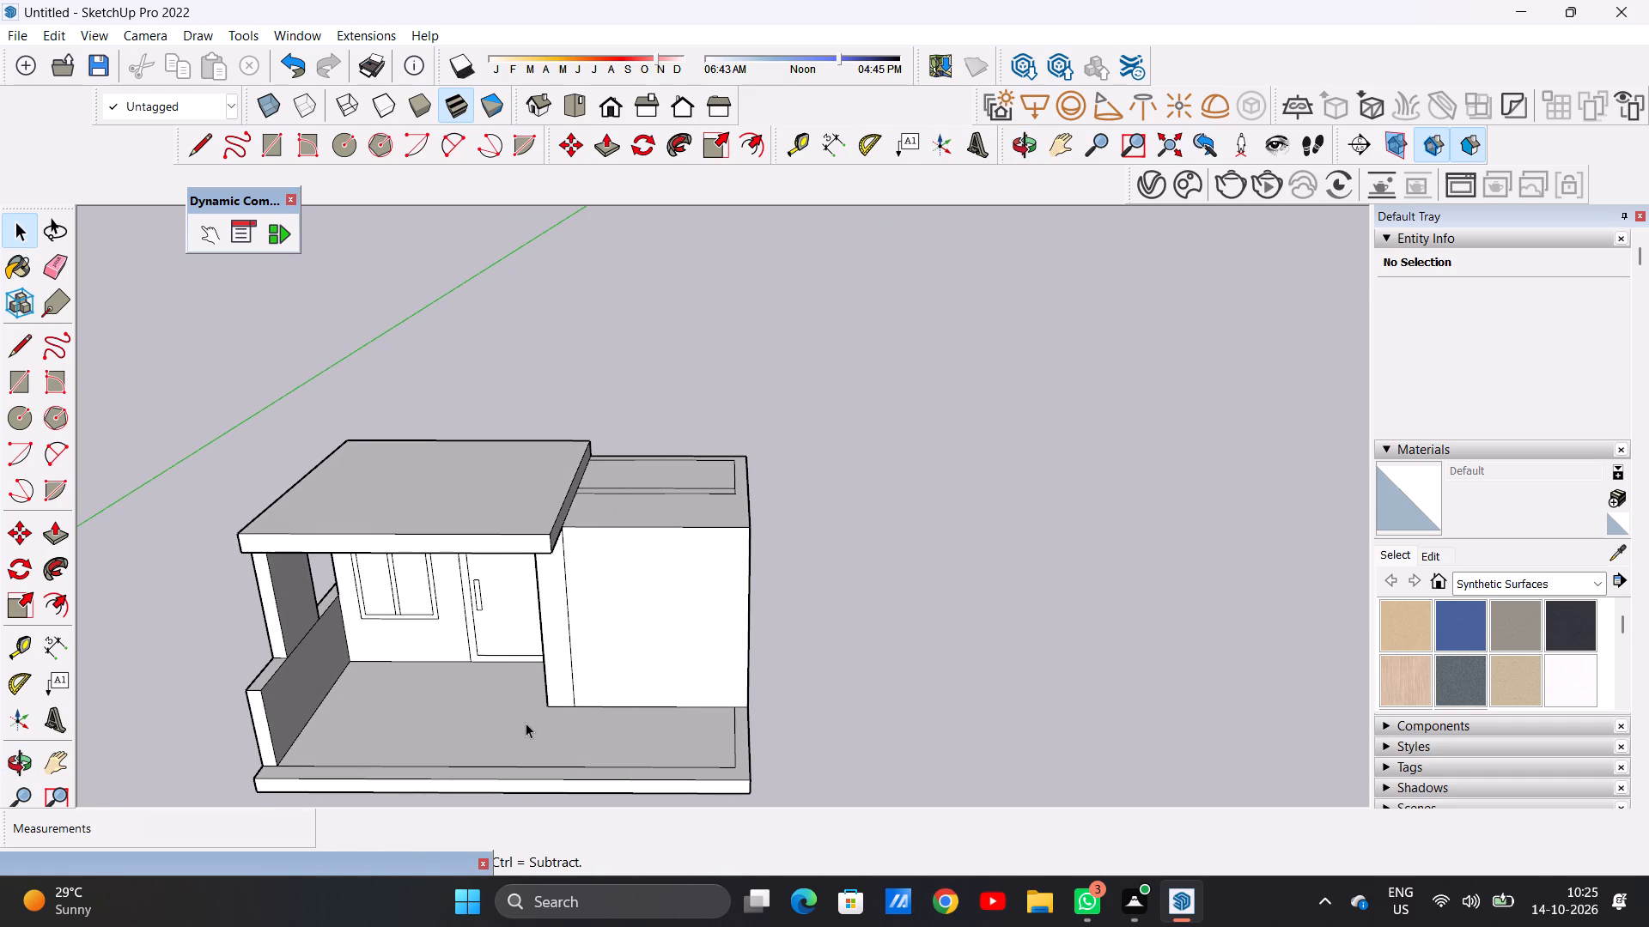
pyautogui.scroll(-4, 522, 723)
pyautogui.moveTo(624, 740); pyautogui.dragTo(648, 643, button='middle')
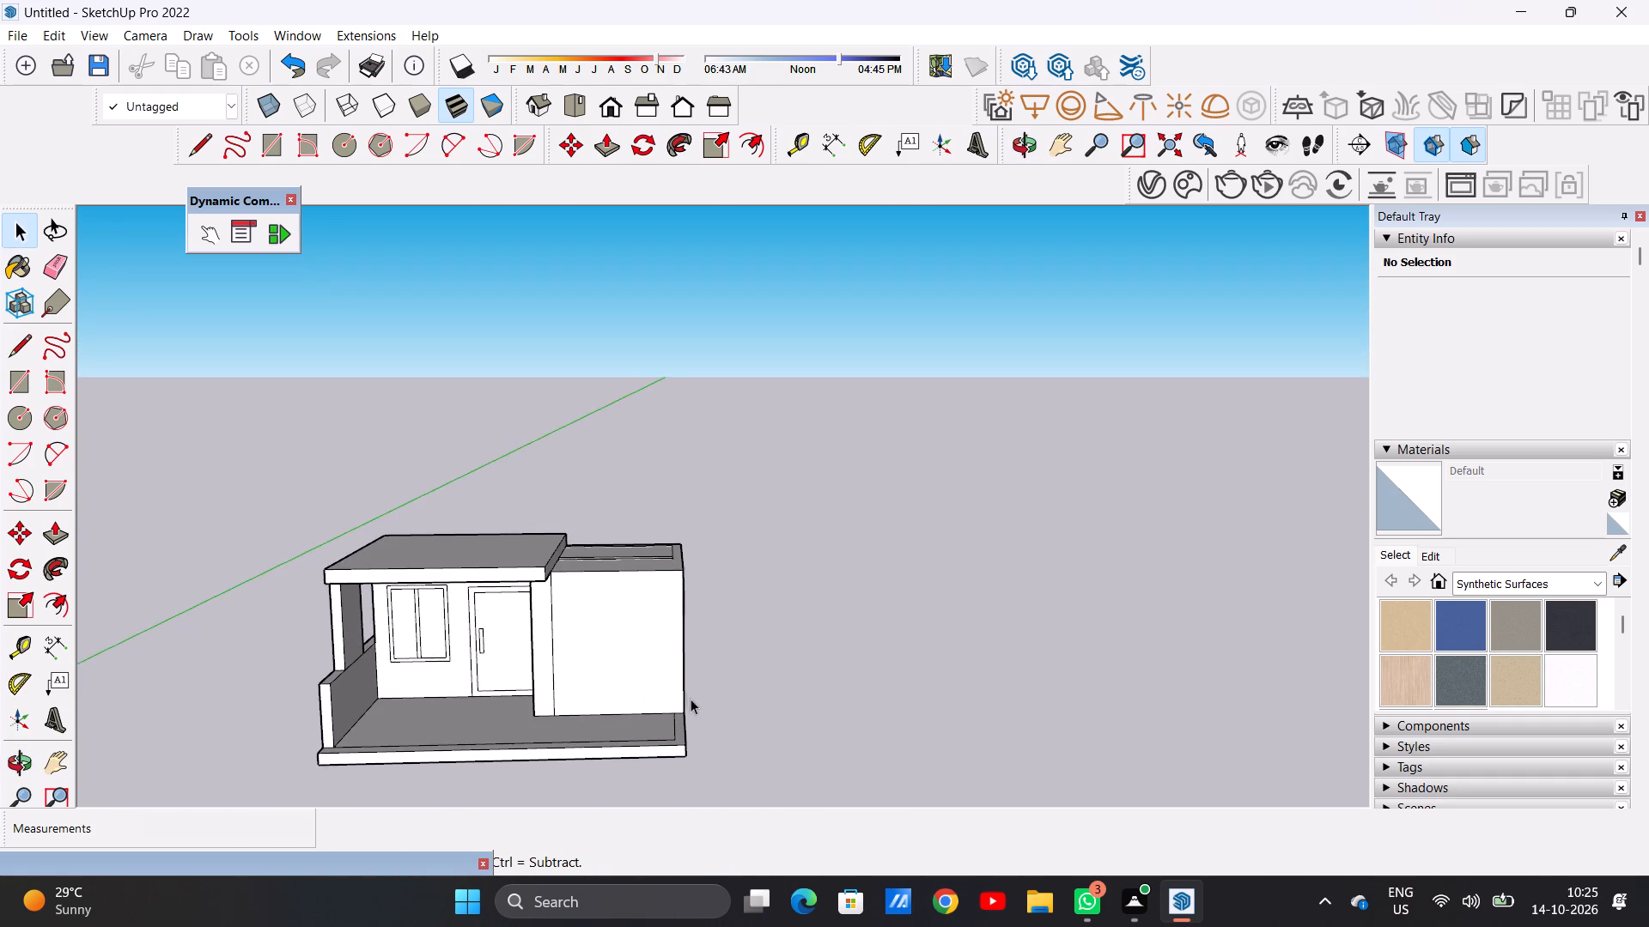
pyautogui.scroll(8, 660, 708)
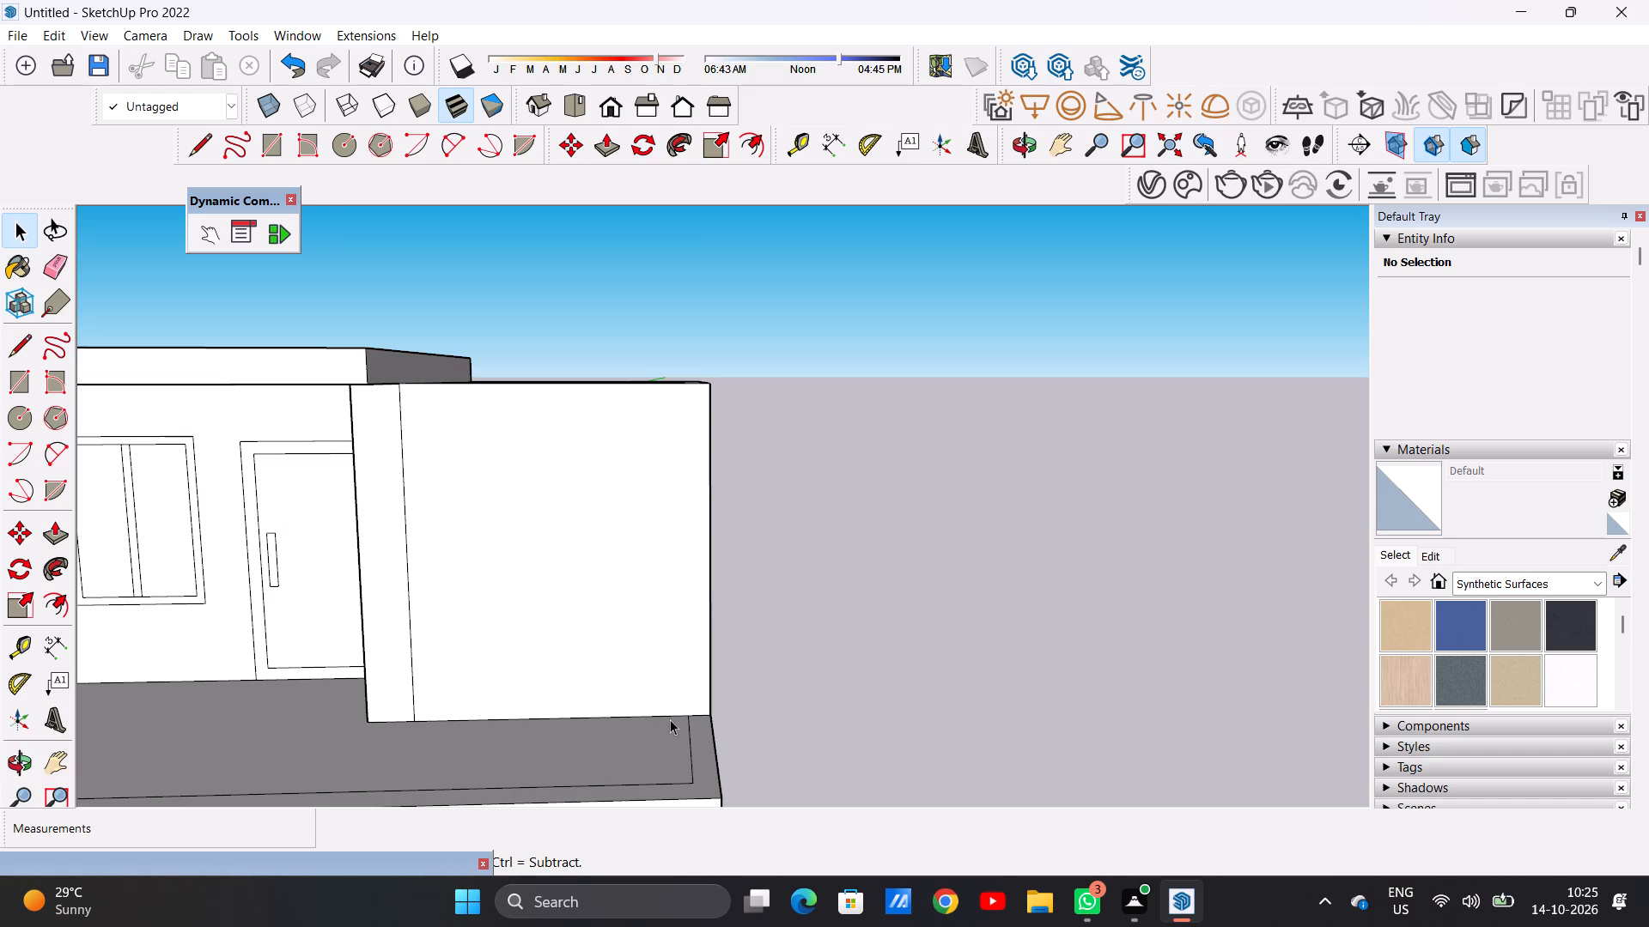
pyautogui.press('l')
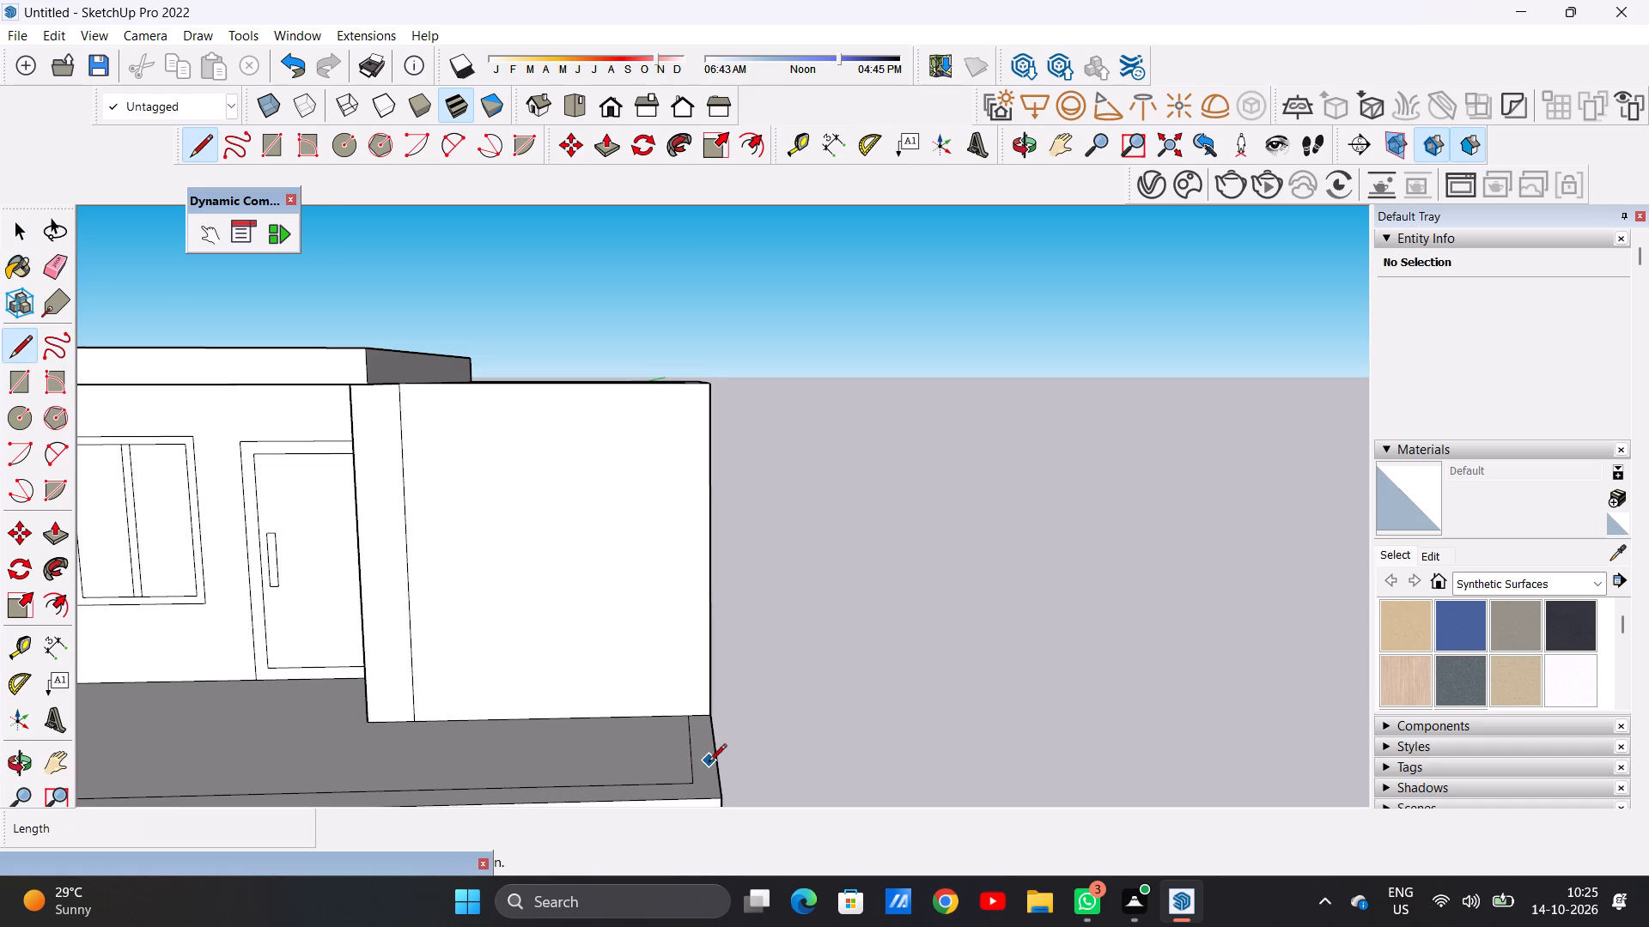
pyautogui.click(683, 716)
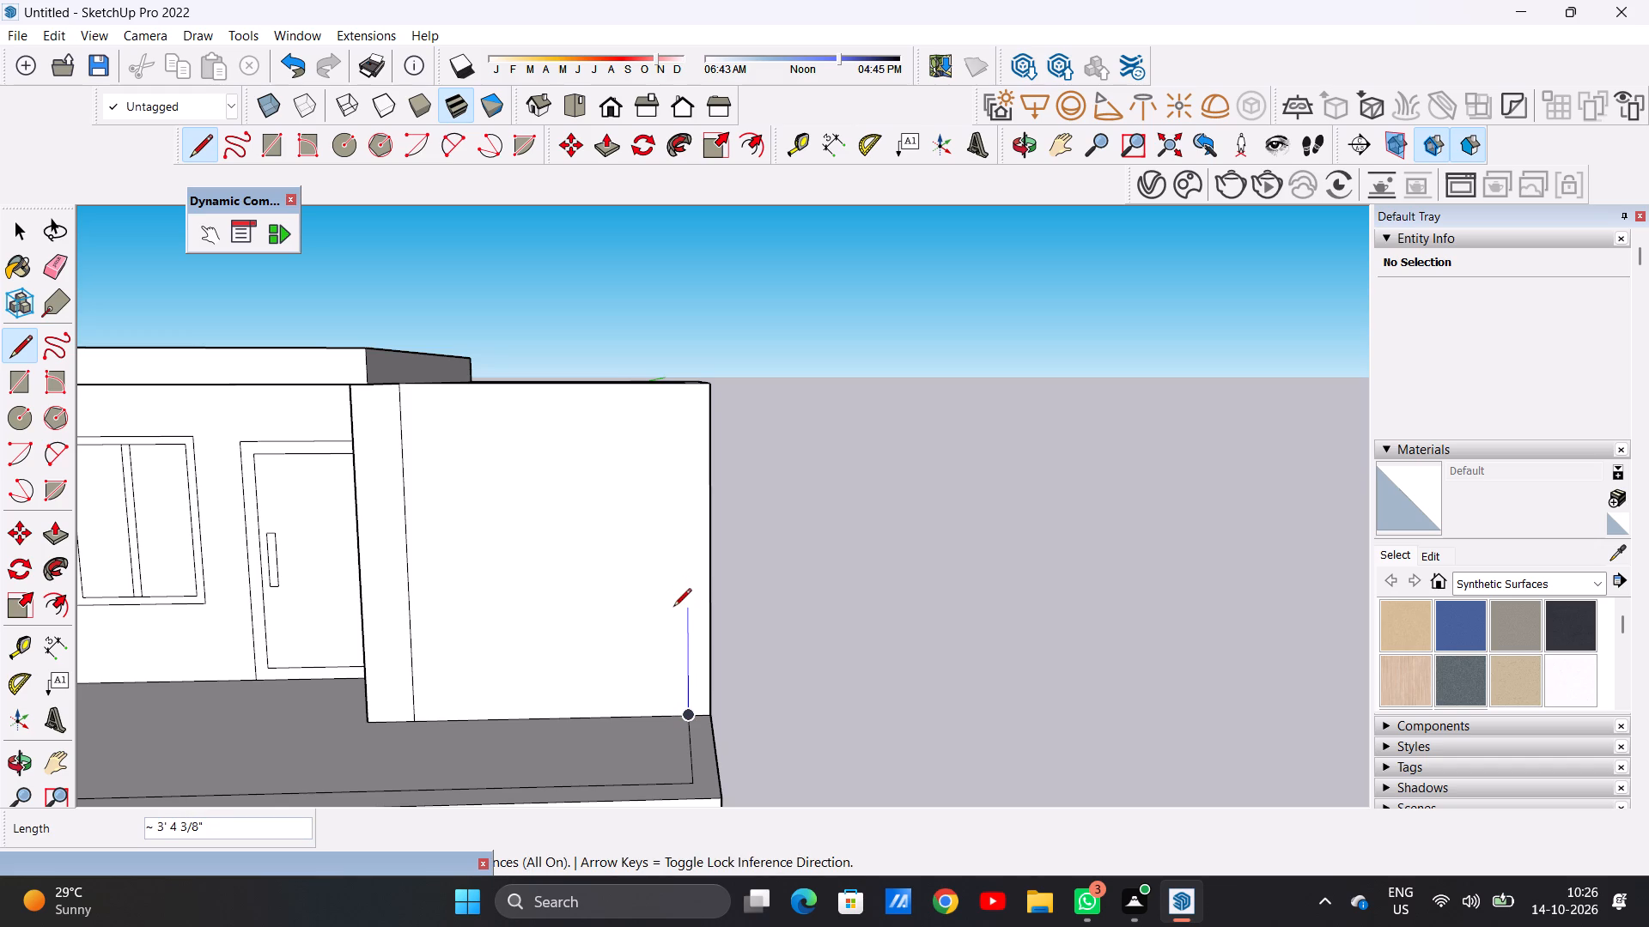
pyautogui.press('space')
# Draw a 10' vertical line from bottom to top of the projecting block's front face, slightly inside its outer edge.
pyautogui.write('L')
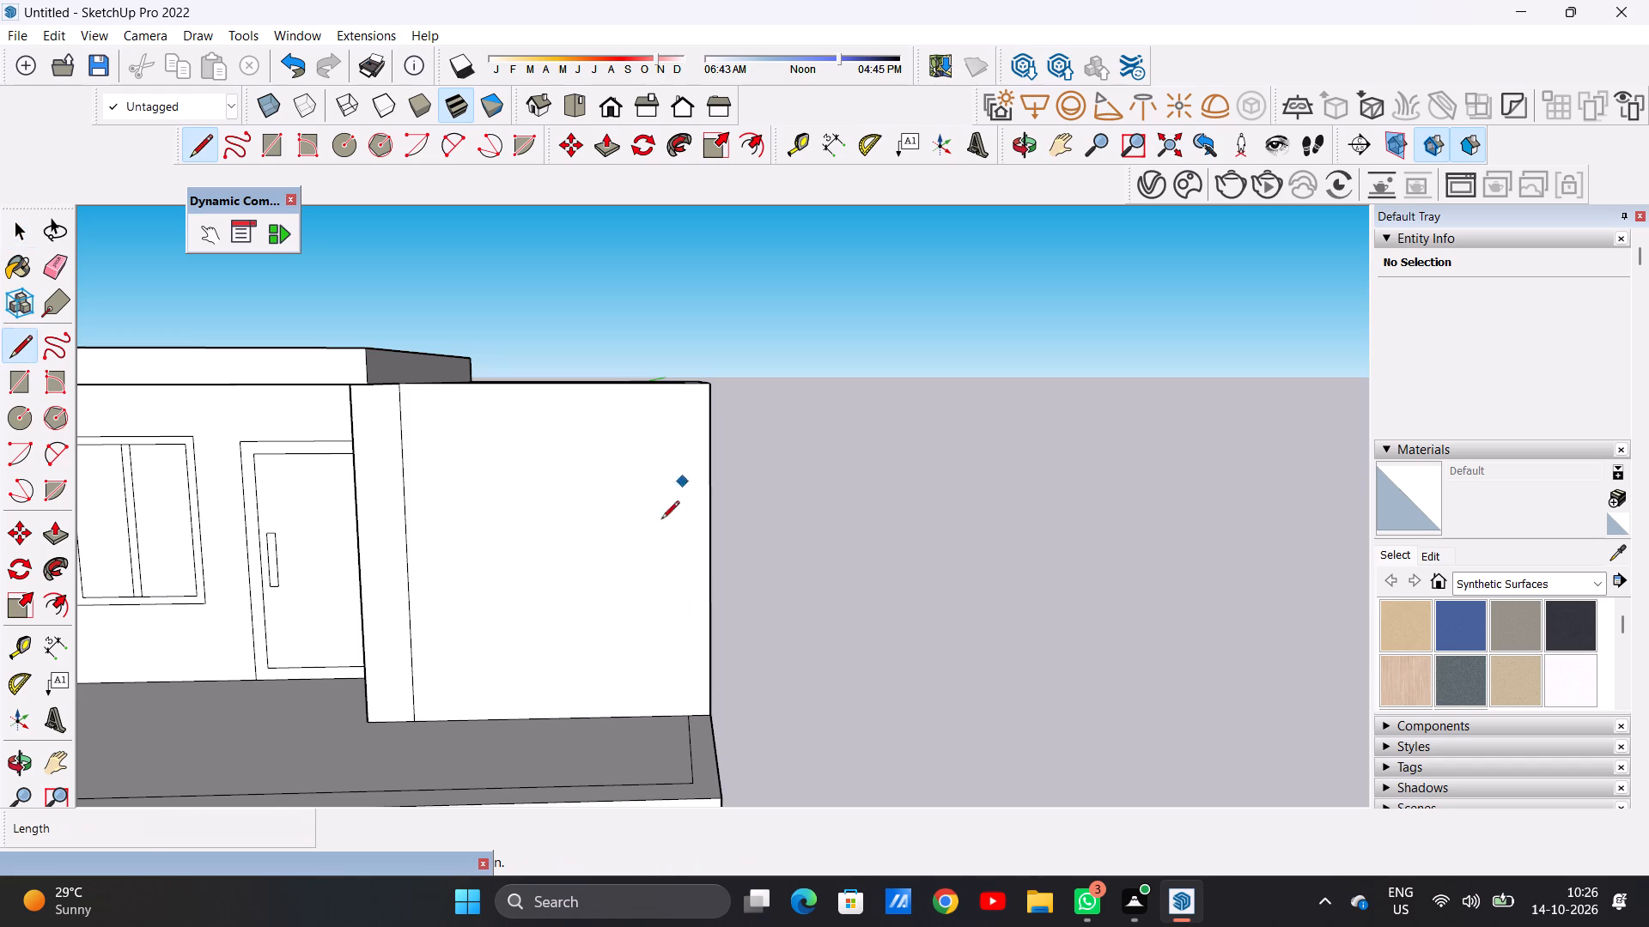
pyautogui.scroll(5, 663, 699)
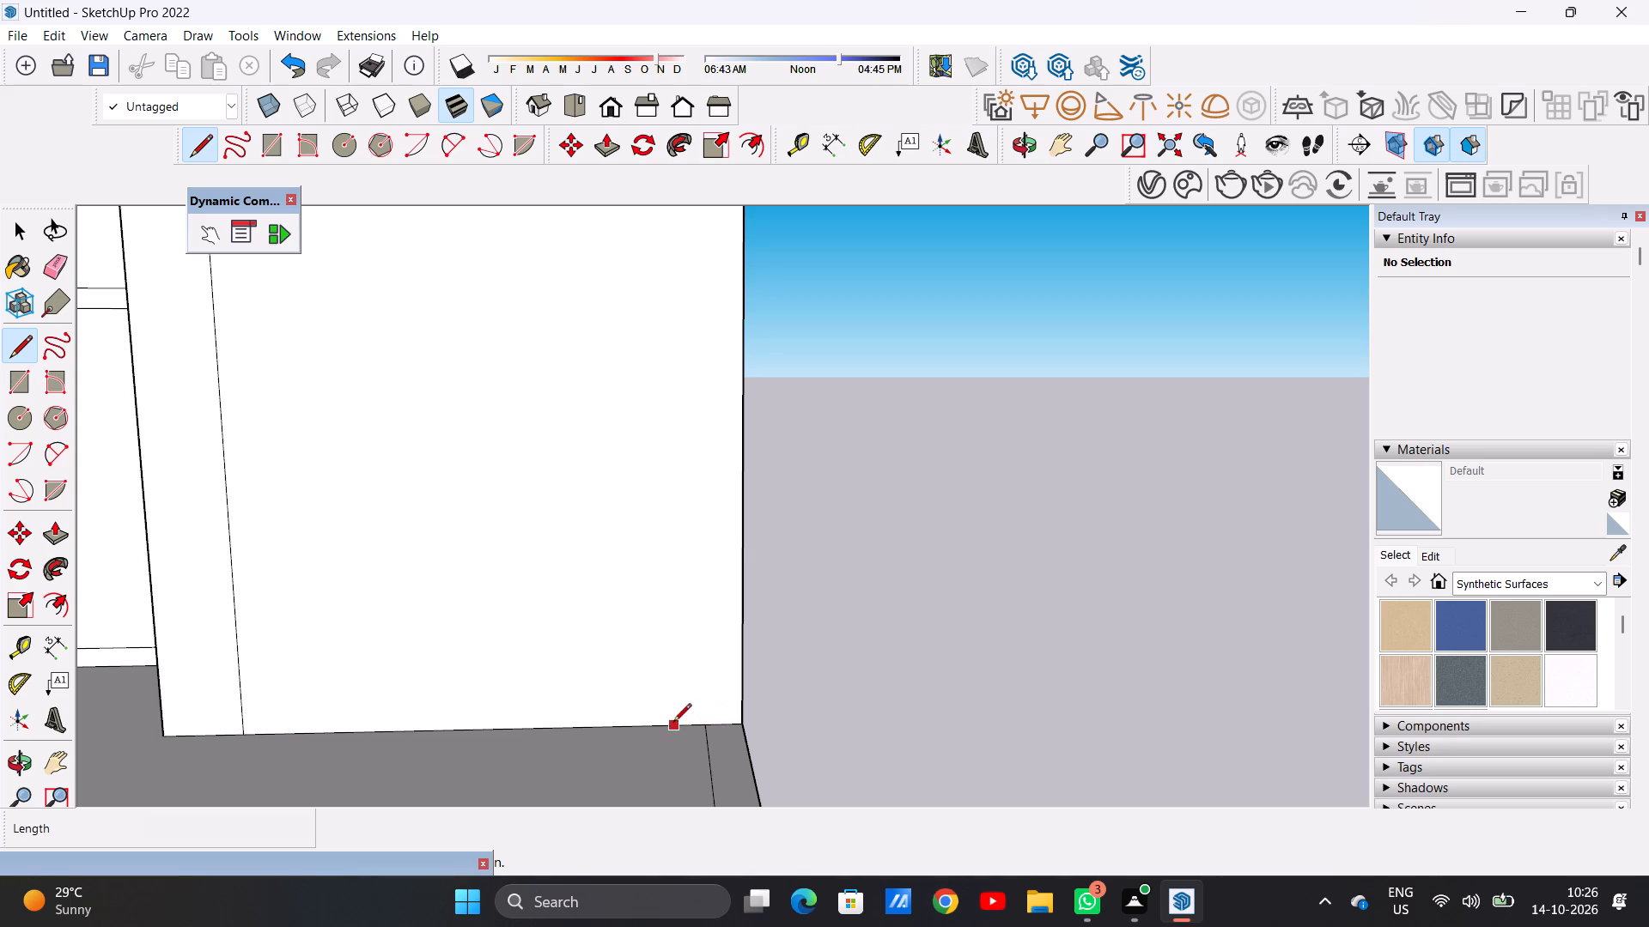
pyautogui.click(673, 723)
pyautogui.scroll(-8, 639, 537)
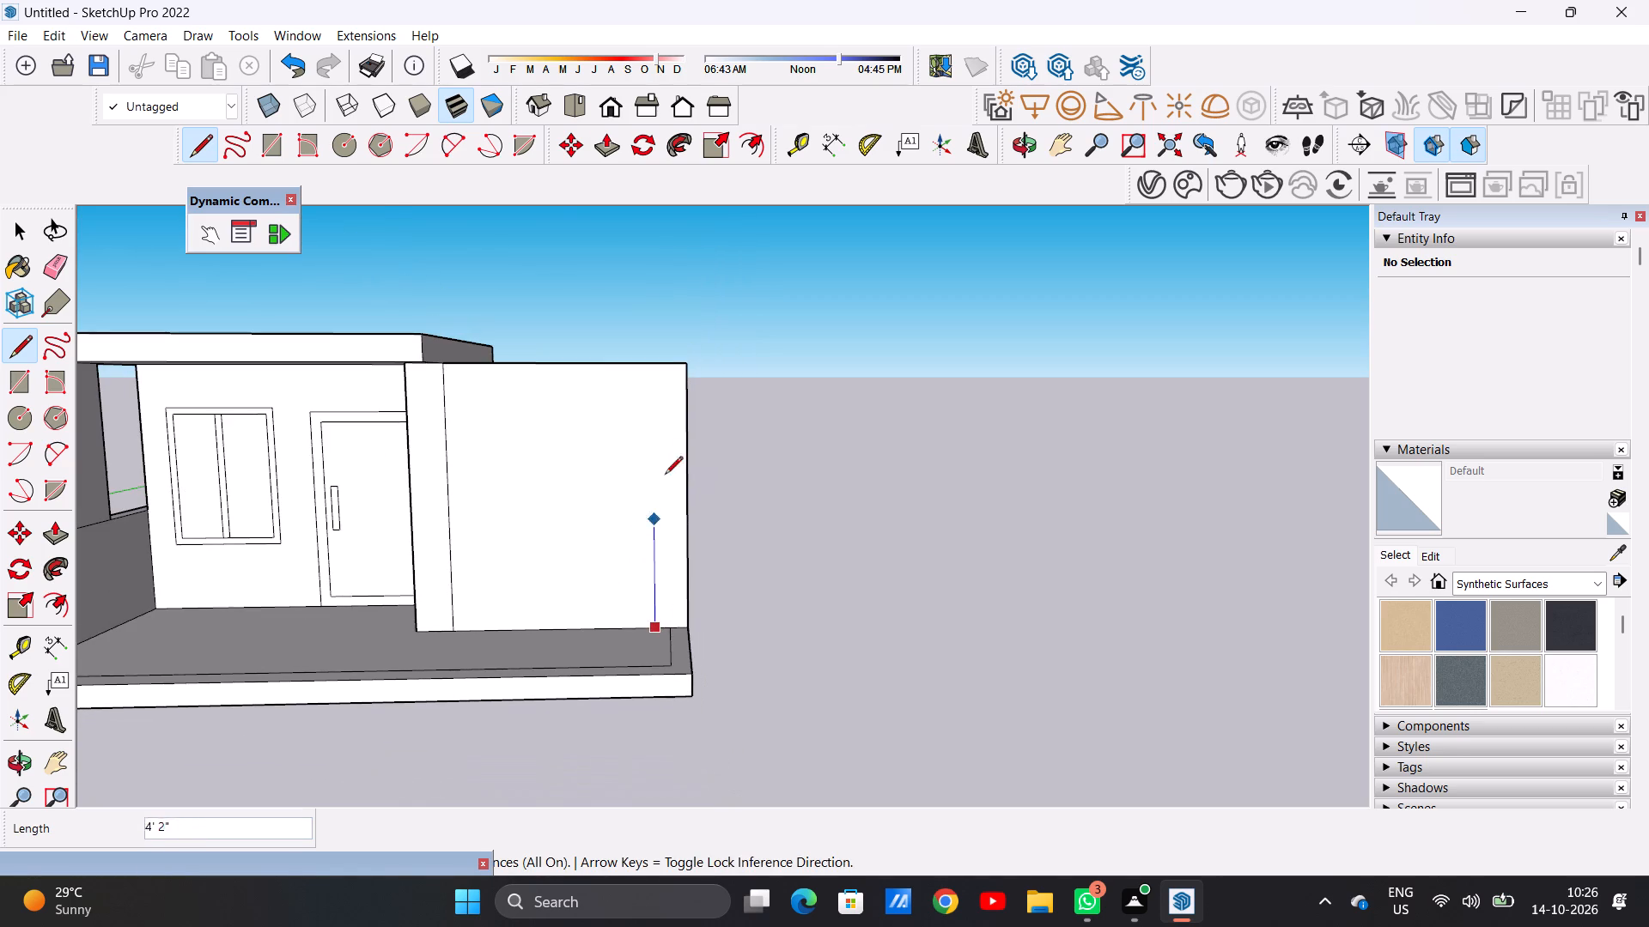
pyautogui.click(649, 368)
pyautogui.press('space')
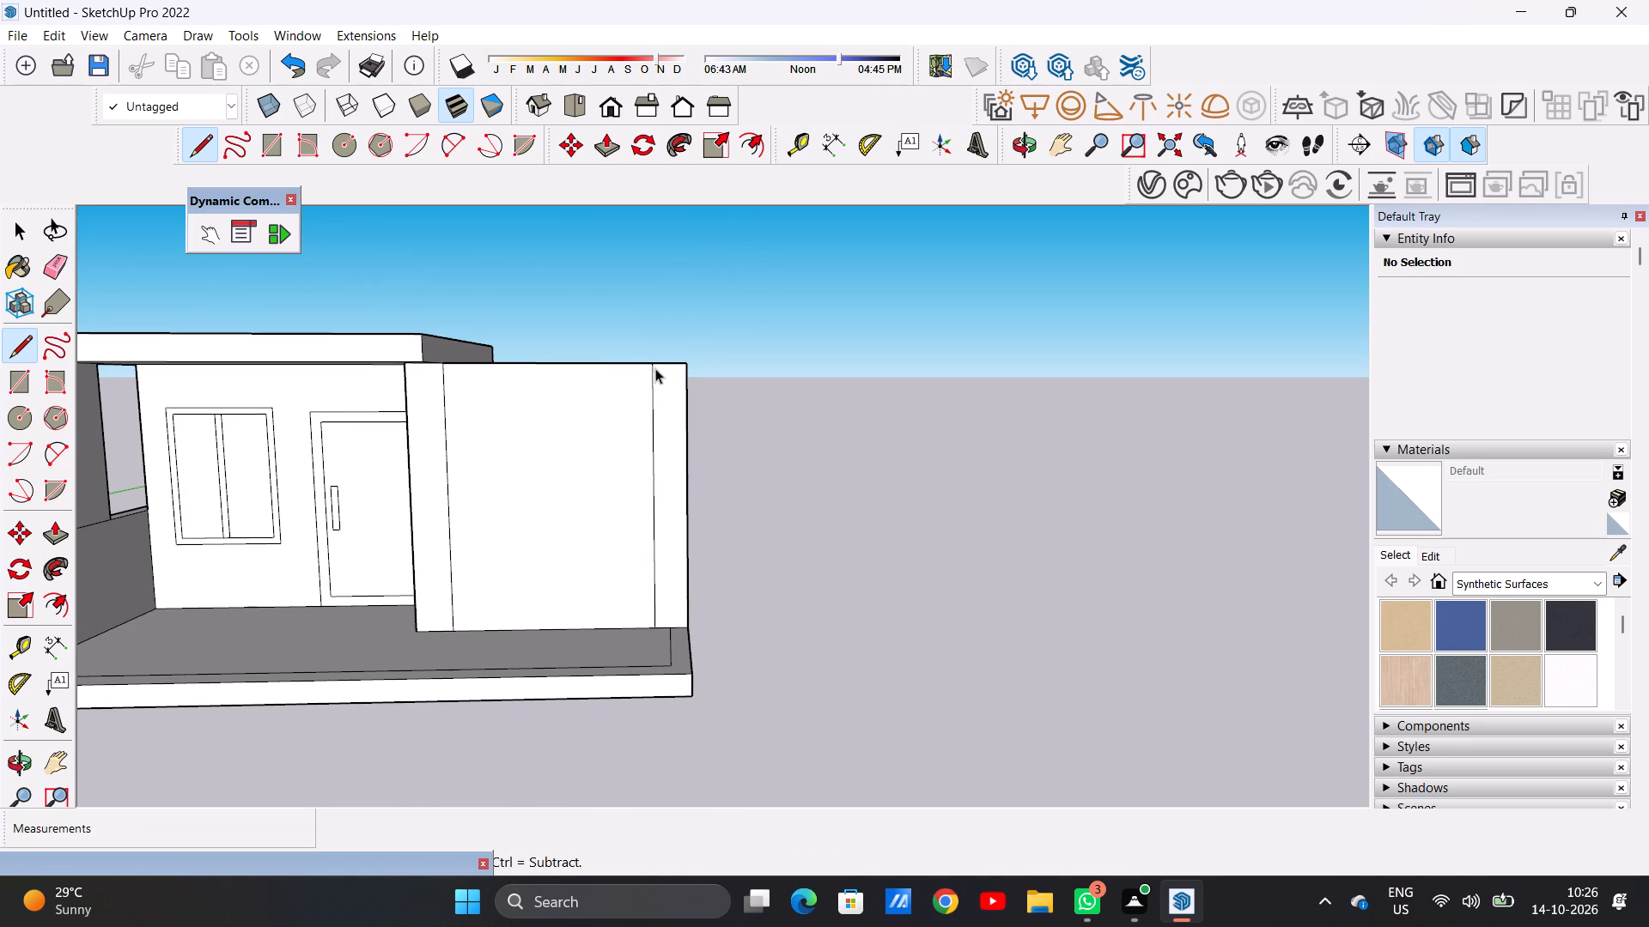
# Examine the projecting block's divided front face and the porch from above and from the front.
pyautogui.scroll(-7, 504, 667)
pyautogui.moveTo(400, 439); pyautogui.dragTo(398, 638, button='middle')
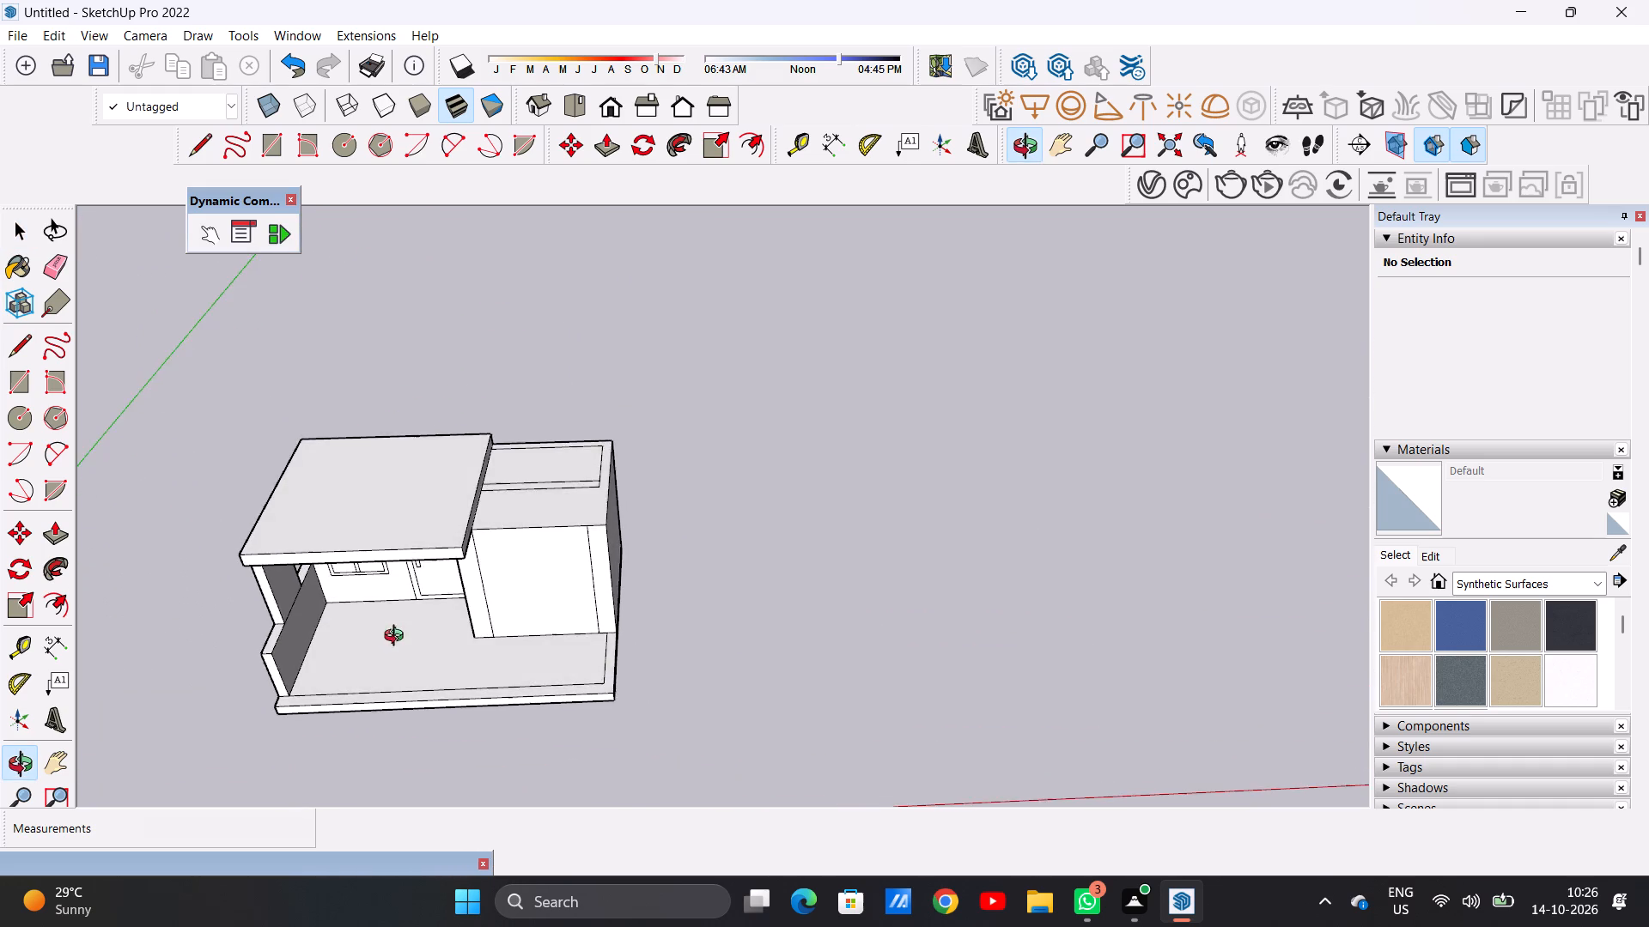
pyautogui.moveTo(398, 638); pyautogui.dragTo(360, 548, button='middle')
pyautogui.scroll(-5, 833, 480)
pyautogui.scroll(8, 414, 483)
pyautogui.scroll(4, 667, 487)
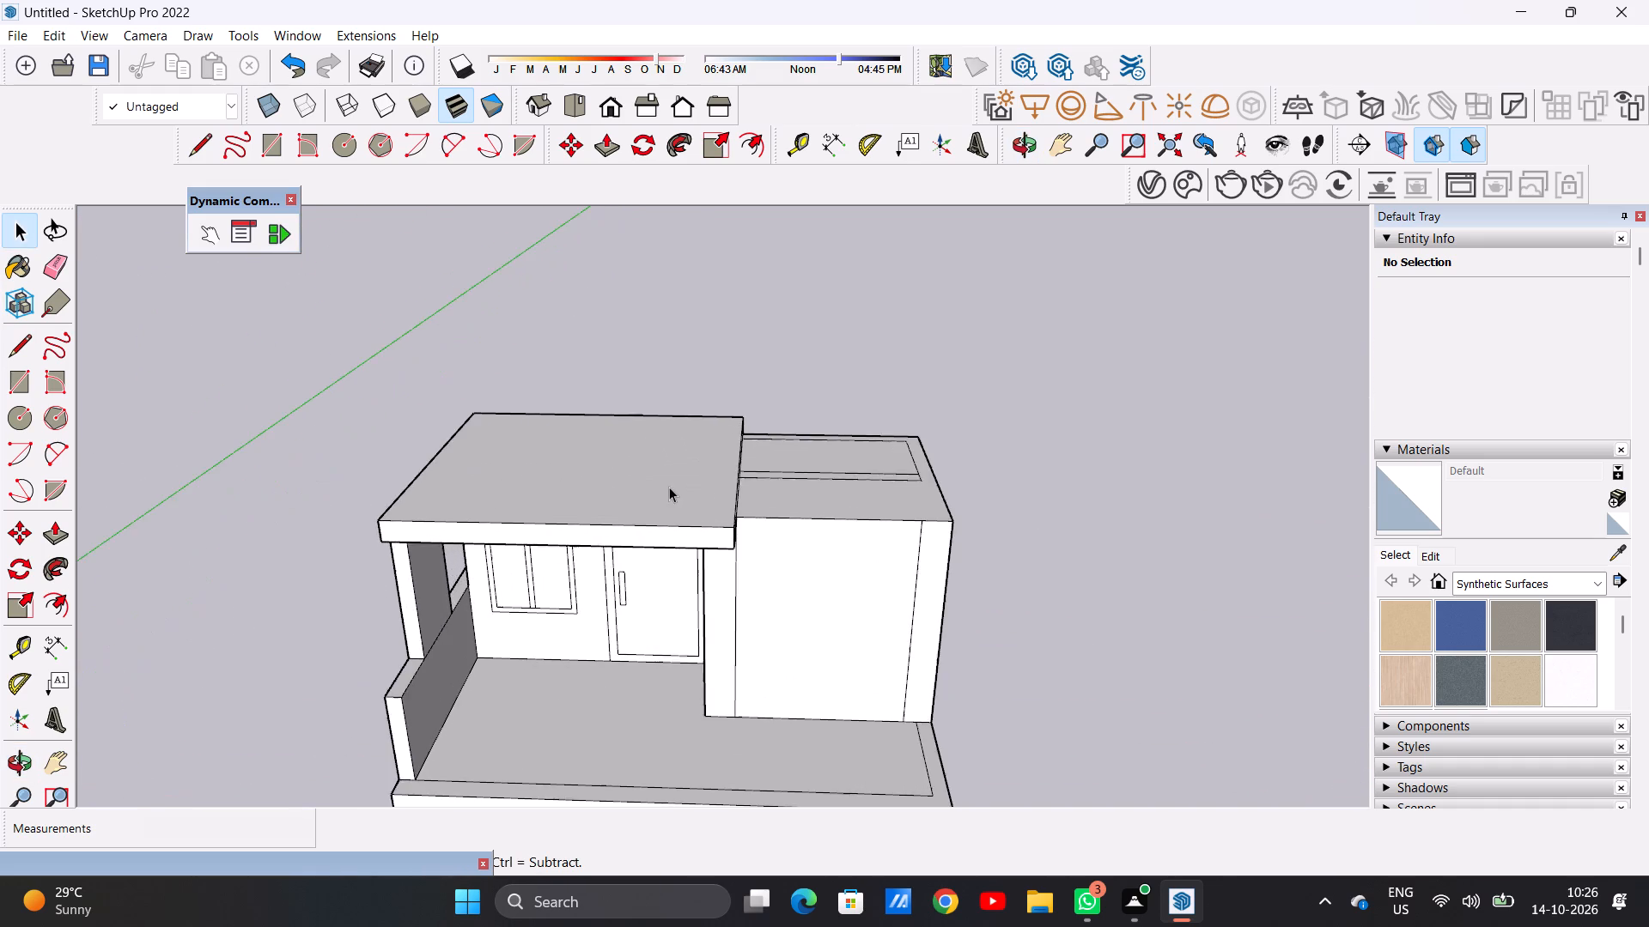
pyautogui.moveTo(681, 557); pyautogui.dragTo(651, 400, button='middle')
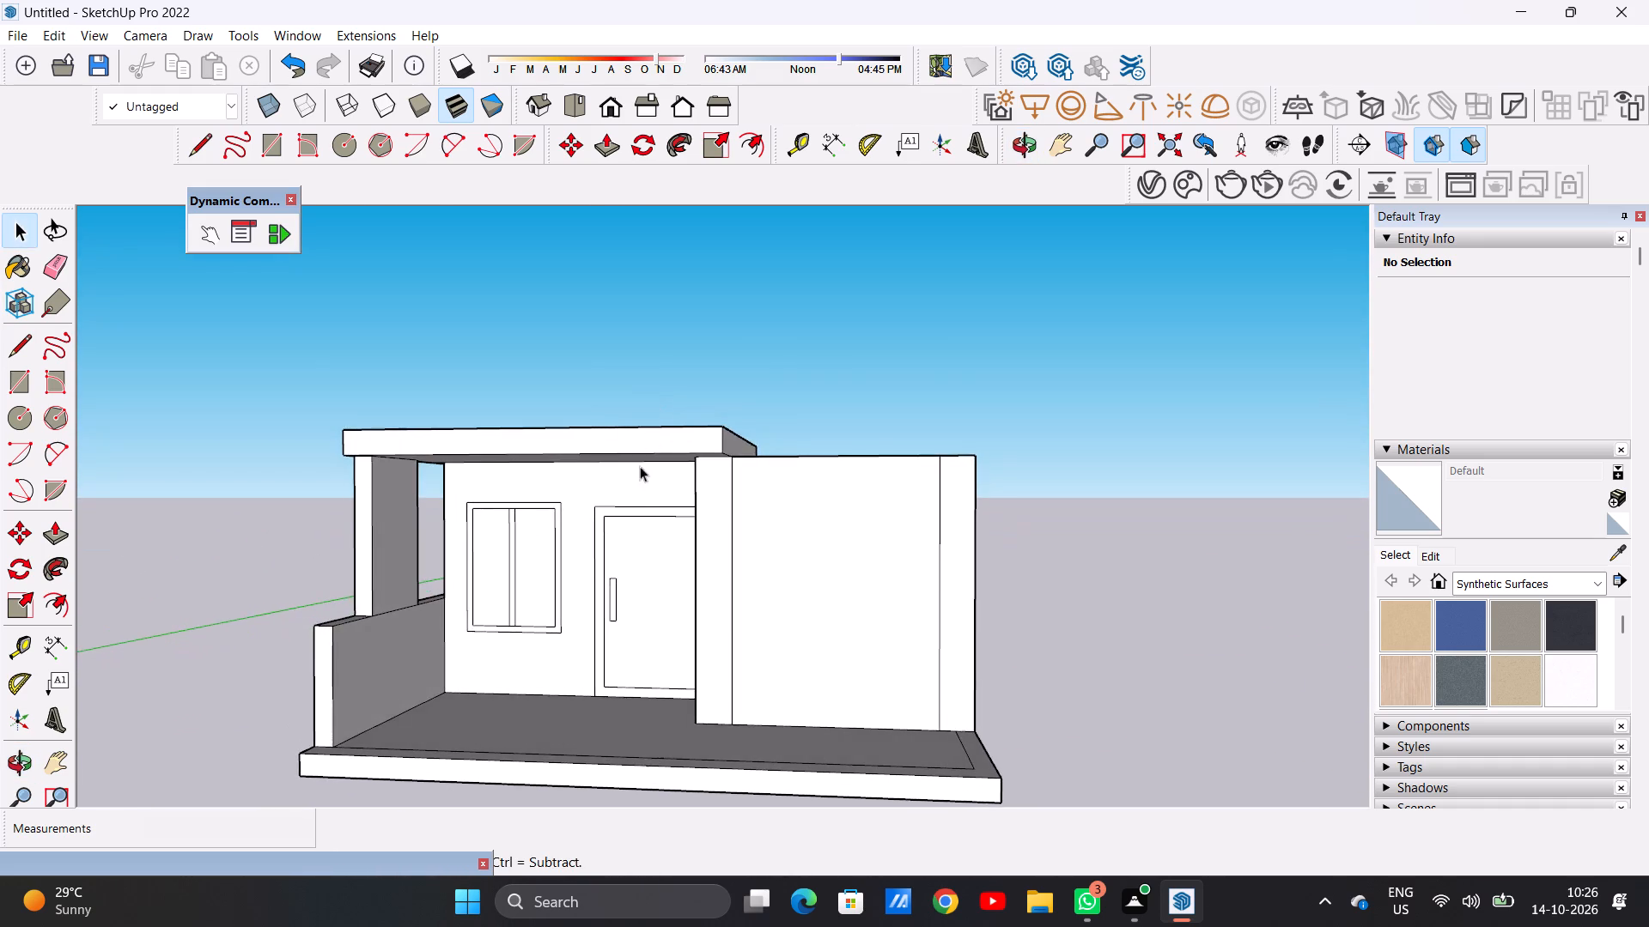
pyautogui.scroll(-8, 636, 497)
# Push/Pull the projecting block's top face, including the outer wall strips joined to it, up 9' above the porch roof.
pyautogui.moveTo(664, 431); pyautogui.dragTo(685, 680, button='middle')
pyautogui.scroll(2, 755, 478)
pyautogui.scroll(-1, 753, 493)
pyautogui.scroll(2, 753, 494)
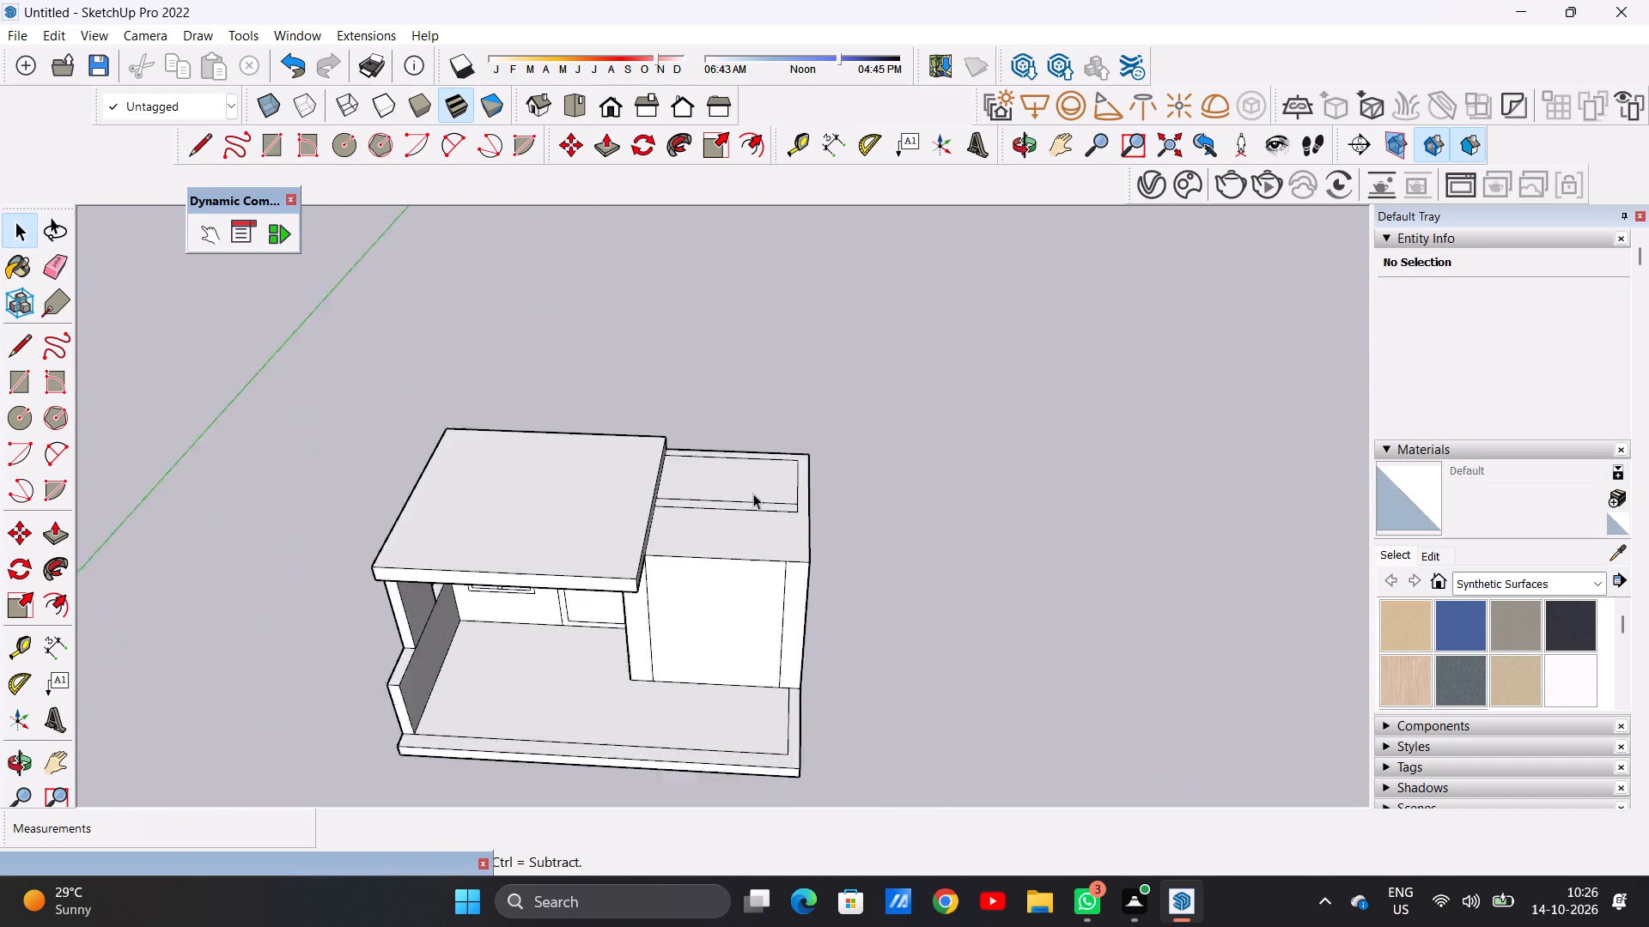
pyautogui.scroll(11, 753, 494)
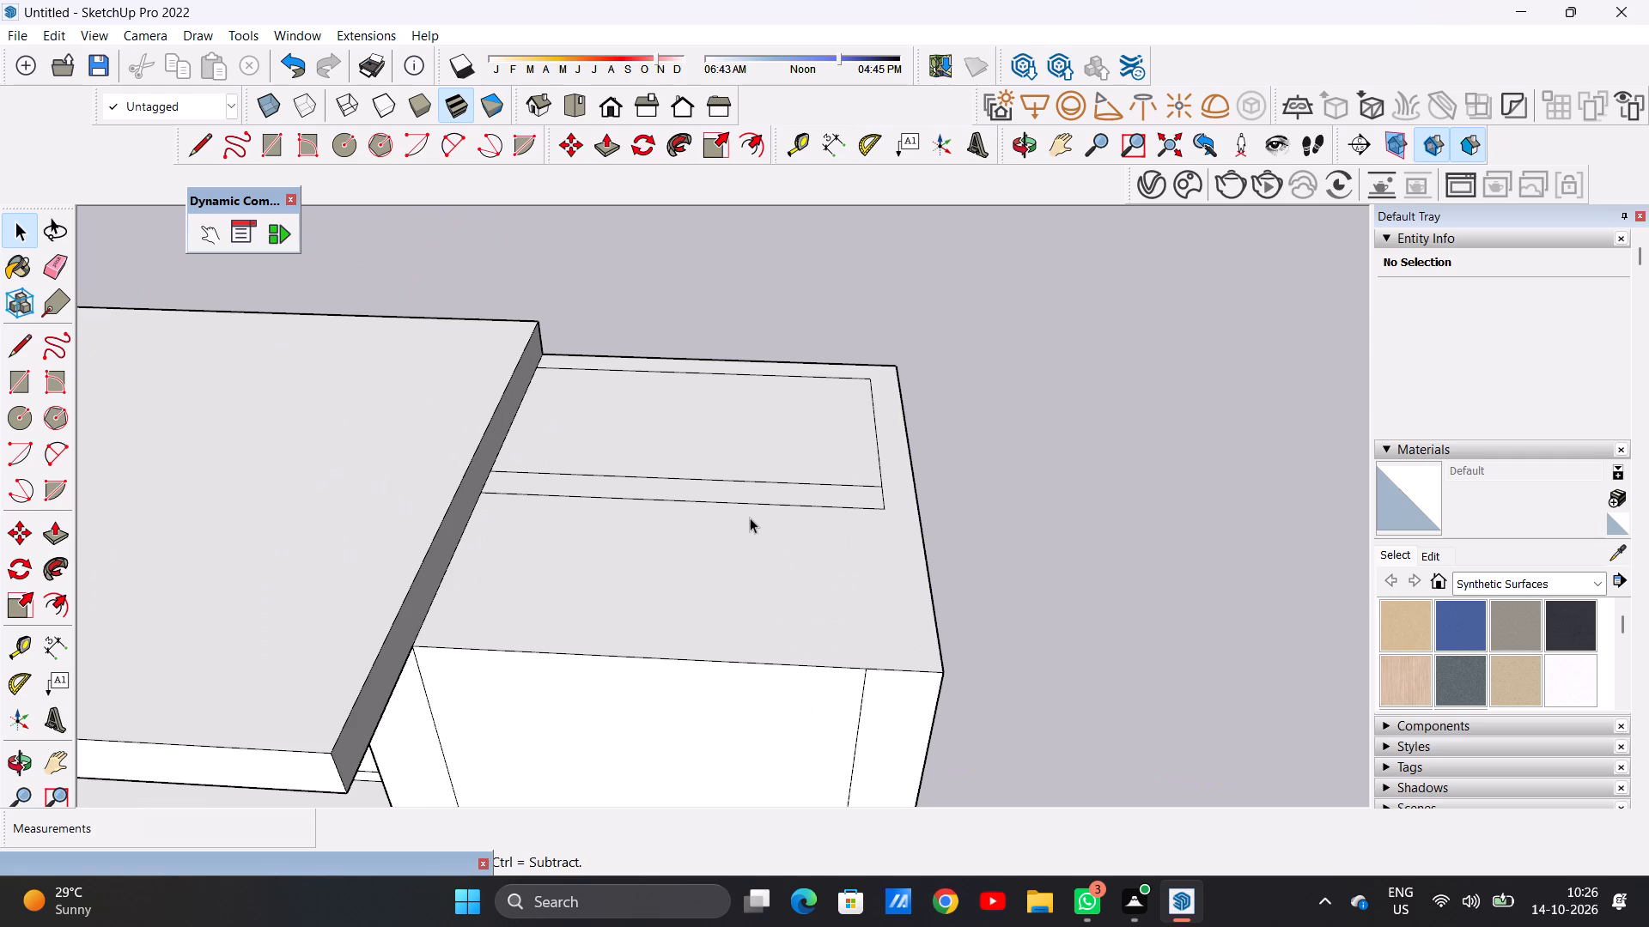
pyautogui.press('p')
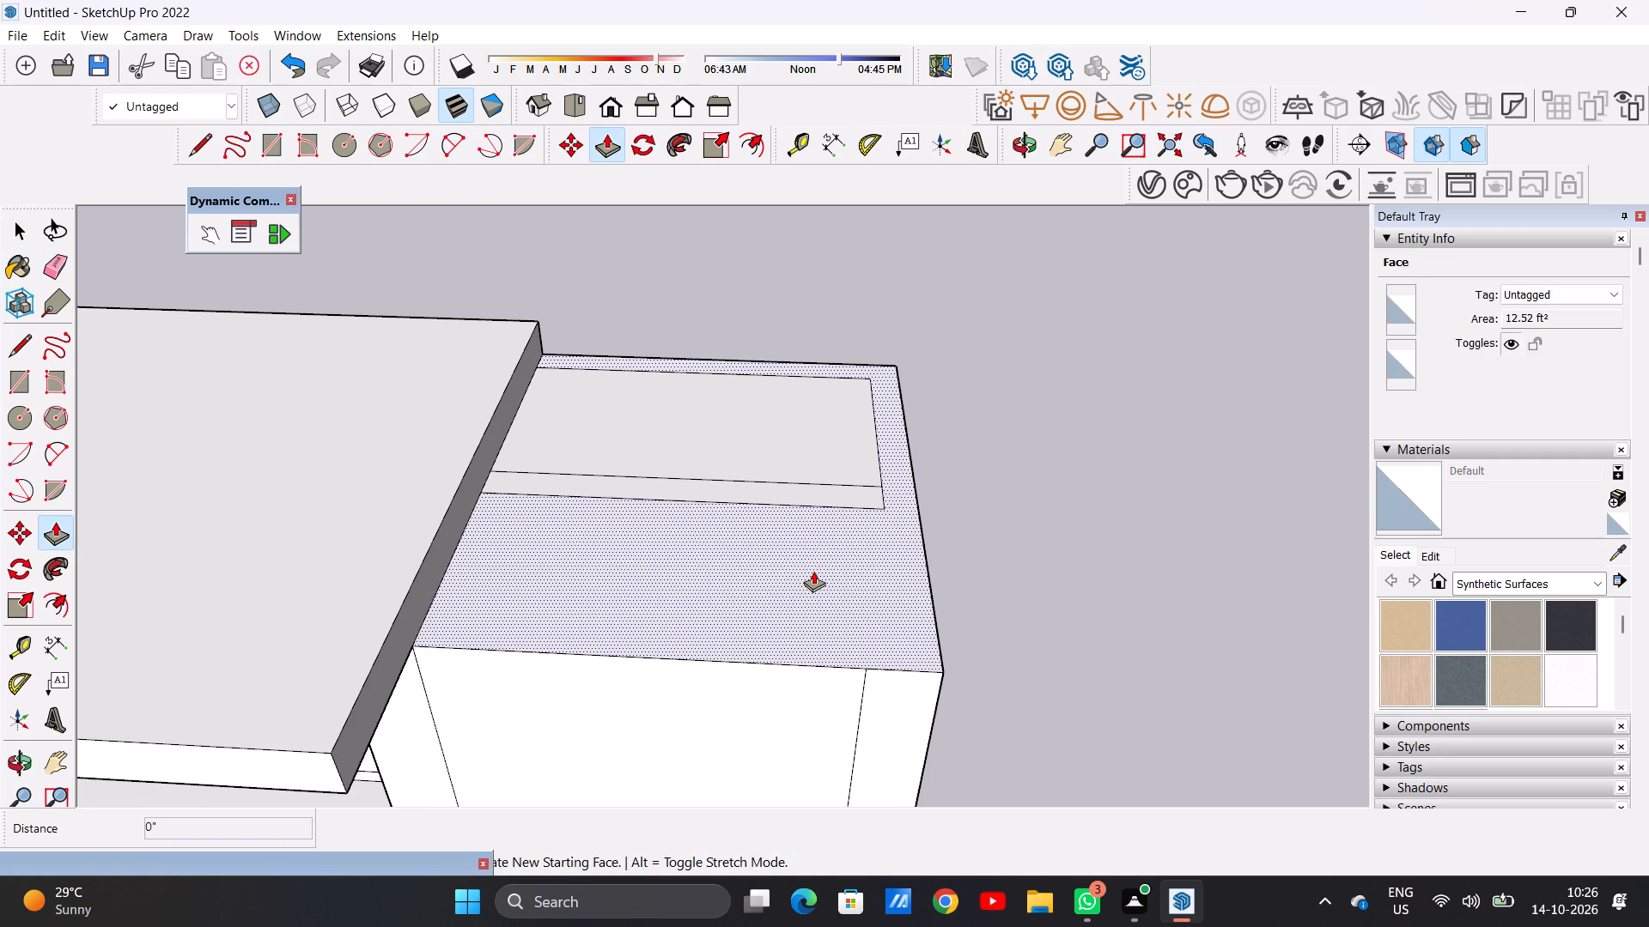
pyautogui.click(813, 571)
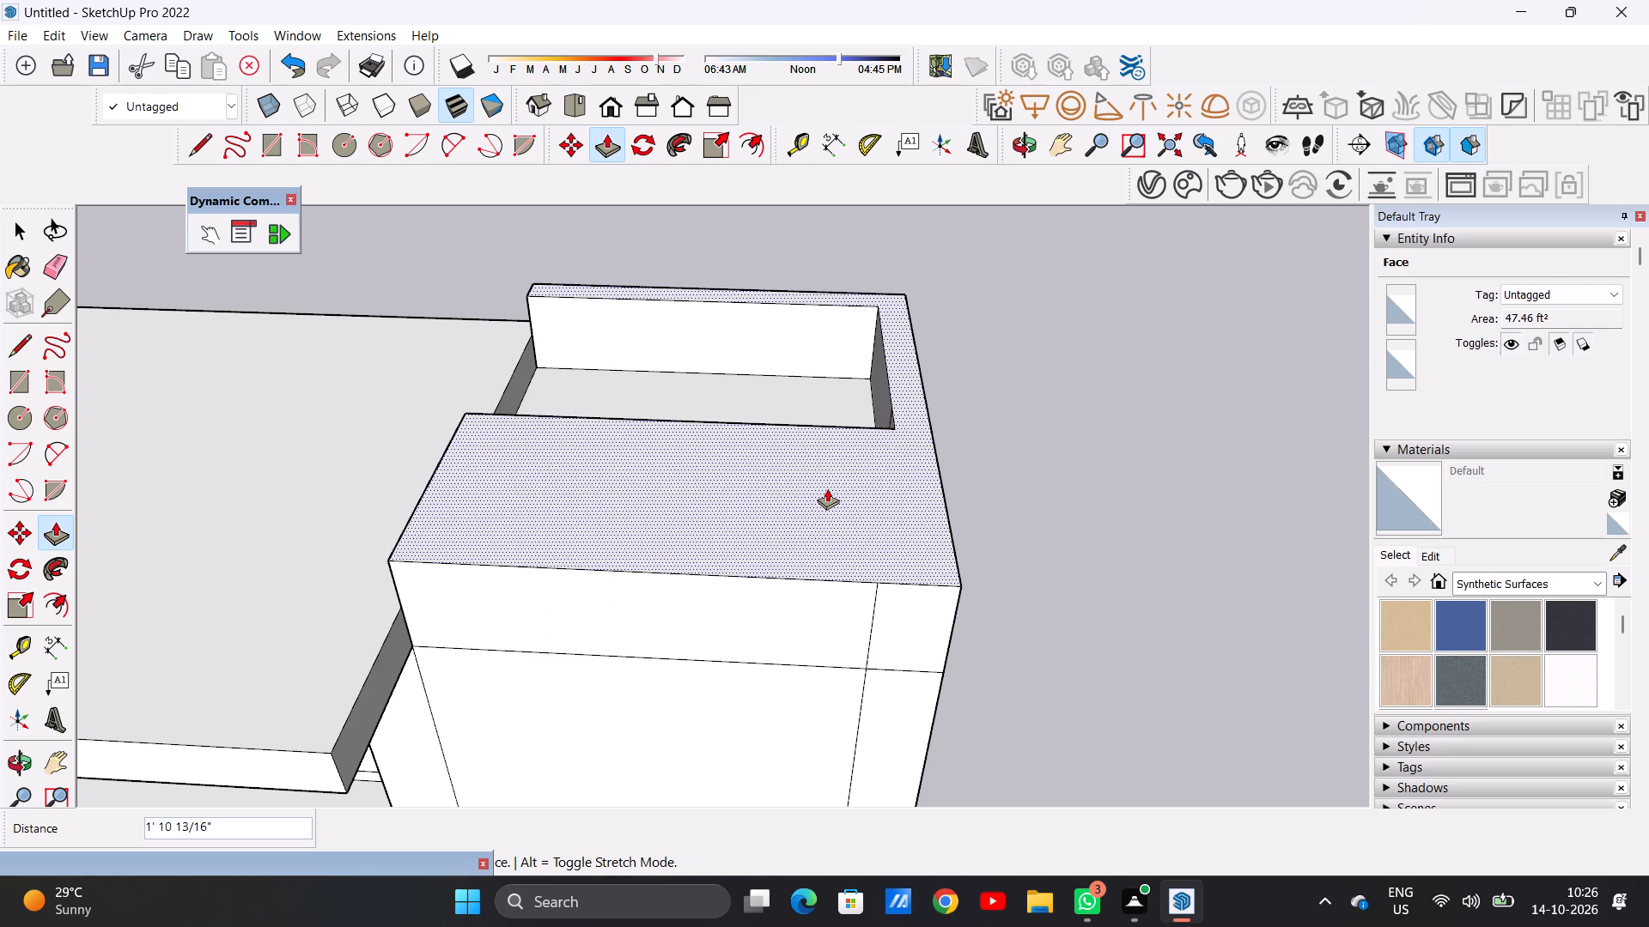
pyautogui.scroll(-9, 836, 416)
pyautogui.moveTo(805, 418); pyautogui.dragTo(783, 255, button='middle')
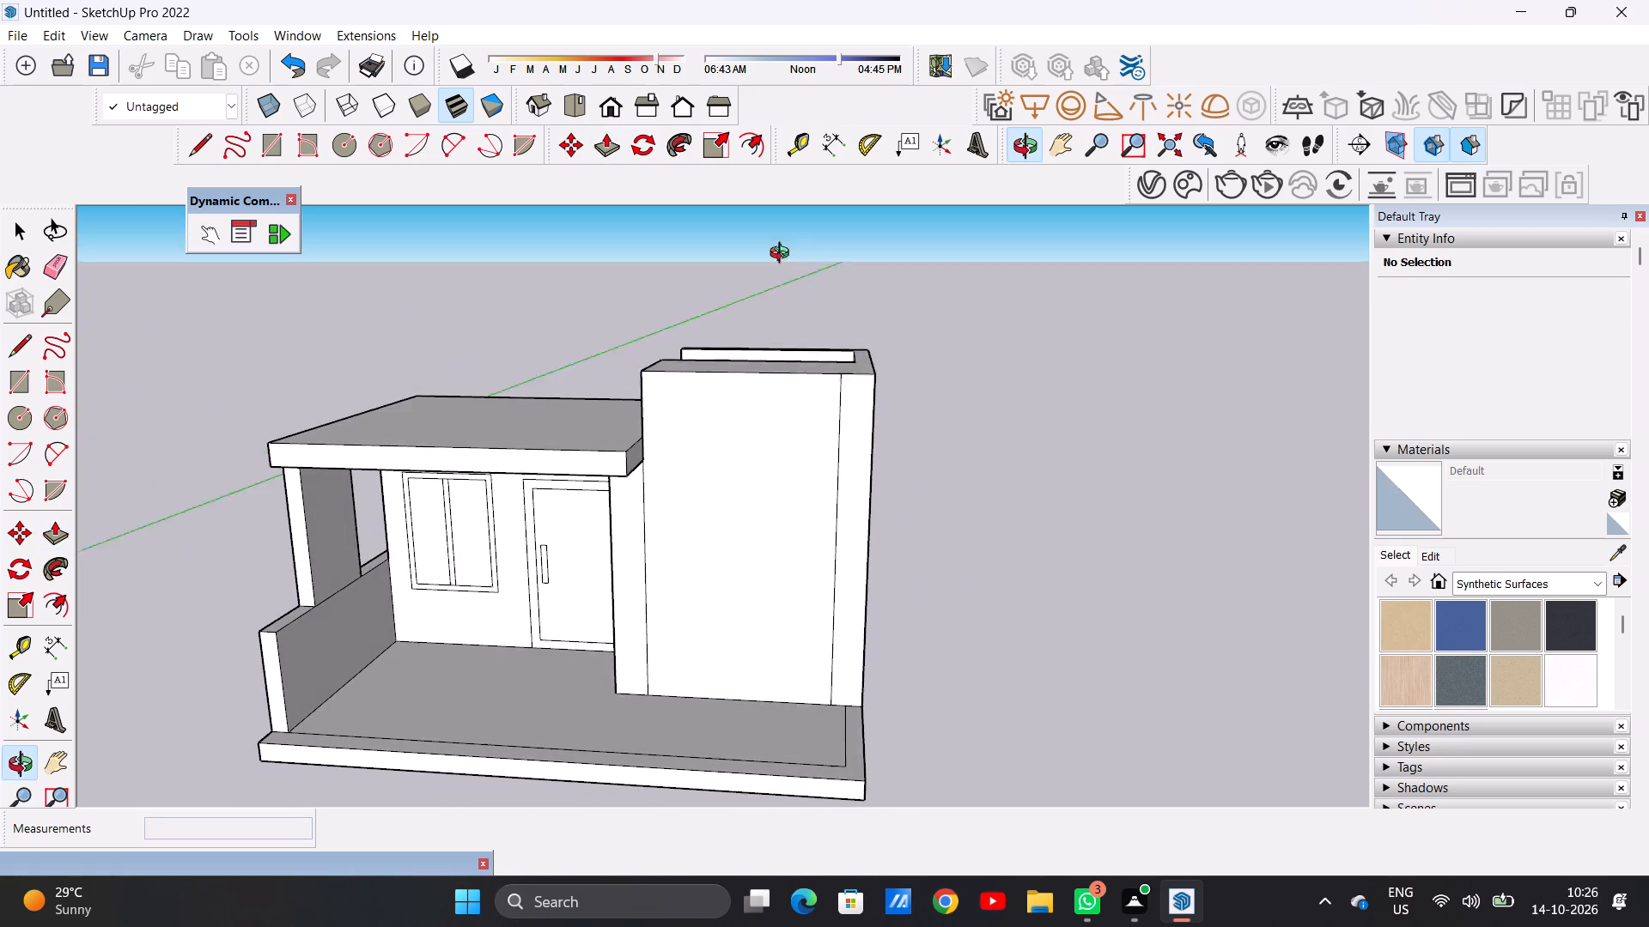
pyautogui.moveTo(783, 255); pyautogui.dragTo(782, 255, button='middle')
pyautogui.moveTo(721, 326); pyautogui.dragTo(793, 324, button='middle')
pyautogui.middleClick(793, 324)
pyautogui.scroll(-5, 733, 399)
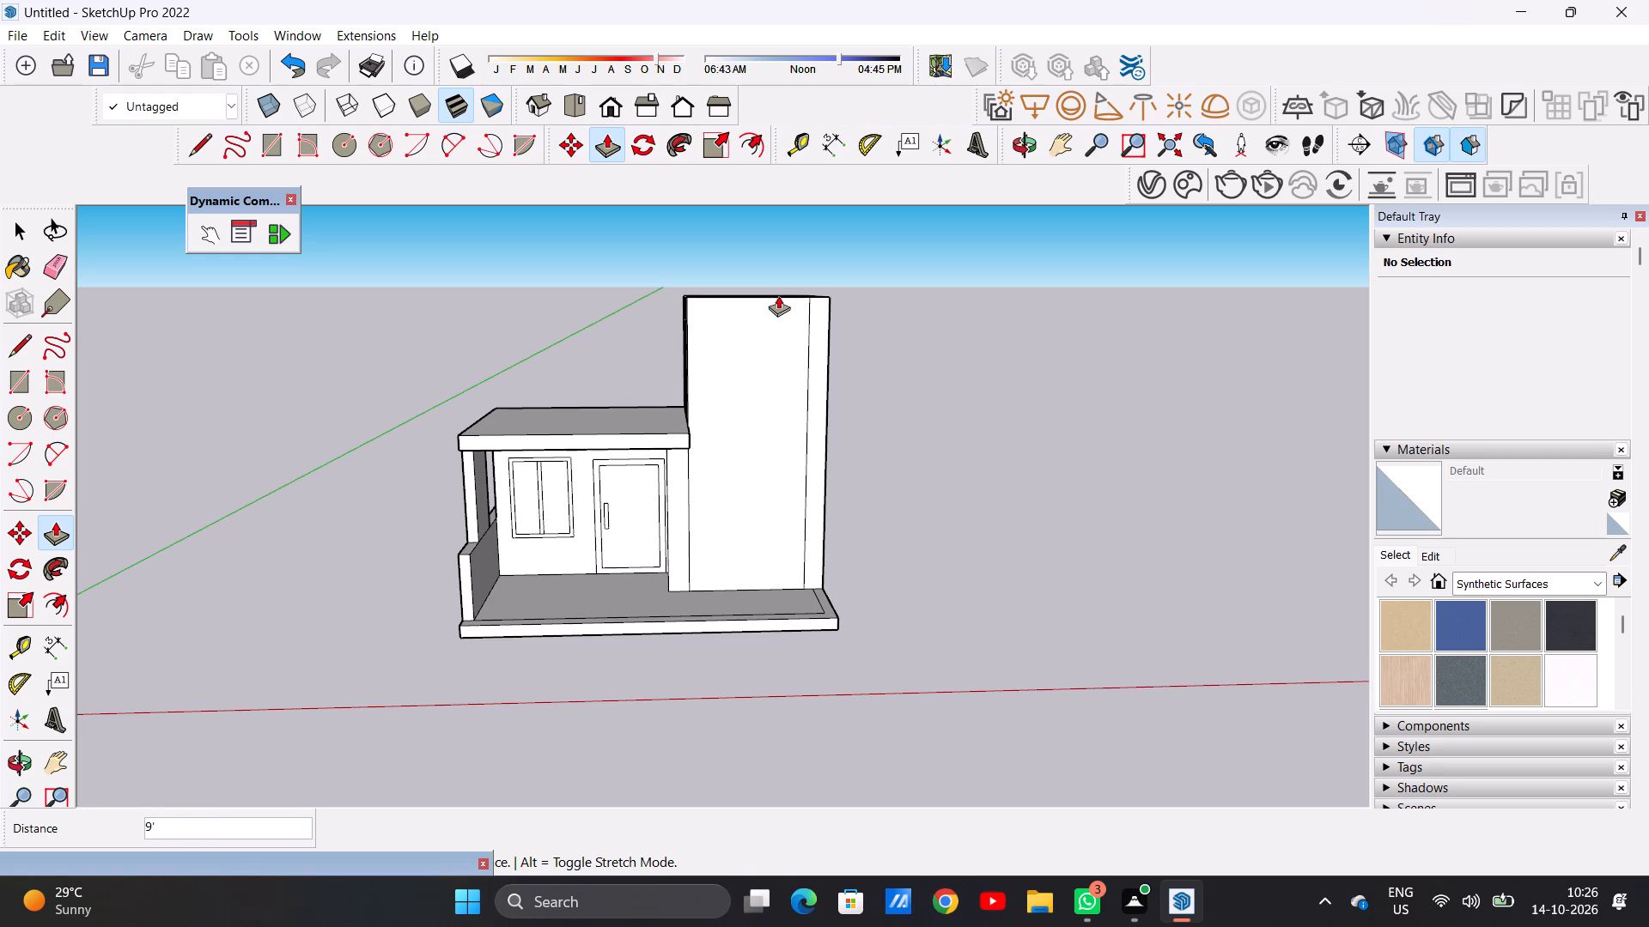
pyautogui.click(778, 295)
pyautogui.press('space')
# Push/Pull the narrow strip and the larger recessed face behind the projecting block up 9', flush with the tower's top.
pyautogui.scroll(-7, 714, 482)
pyautogui.moveTo(765, 415); pyautogui.dragTo(718, 538, button='middle')
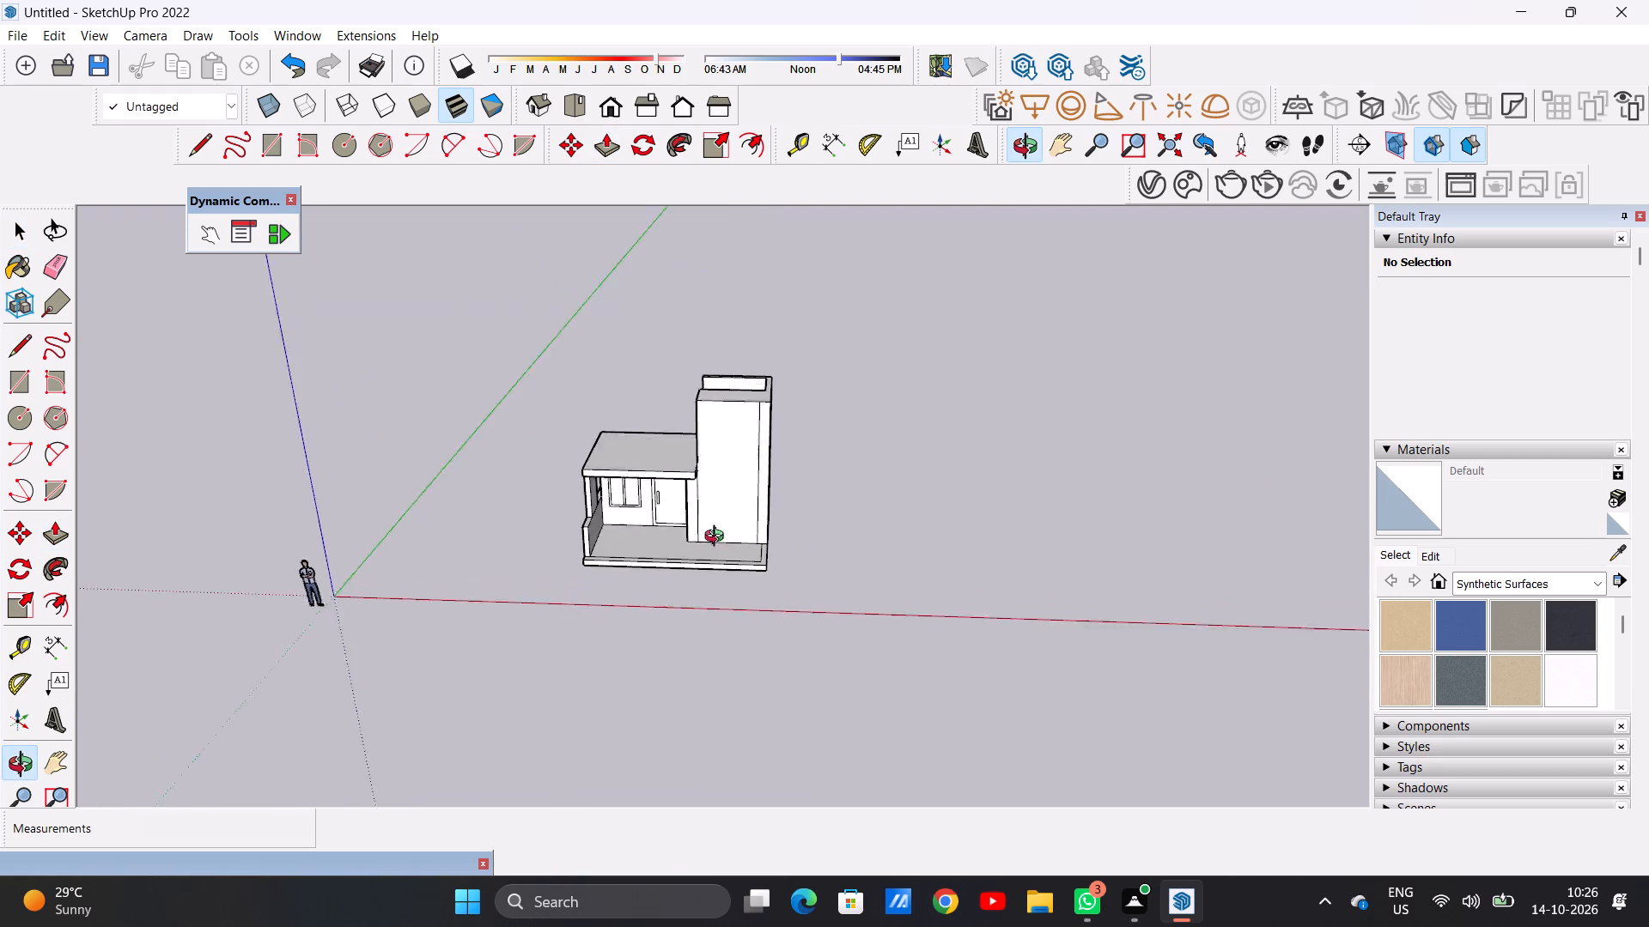
pyautogui.moveTo(718, 538); pyautogui.dragTo(726, 687, button='middle')
pyautogui.moveTo(657, 441); pyautogui.dragTo(951, 484, button='middle')
pyautogui.moveTo(695, 489); pyautogui.dragTo(847, 482, button='middle')
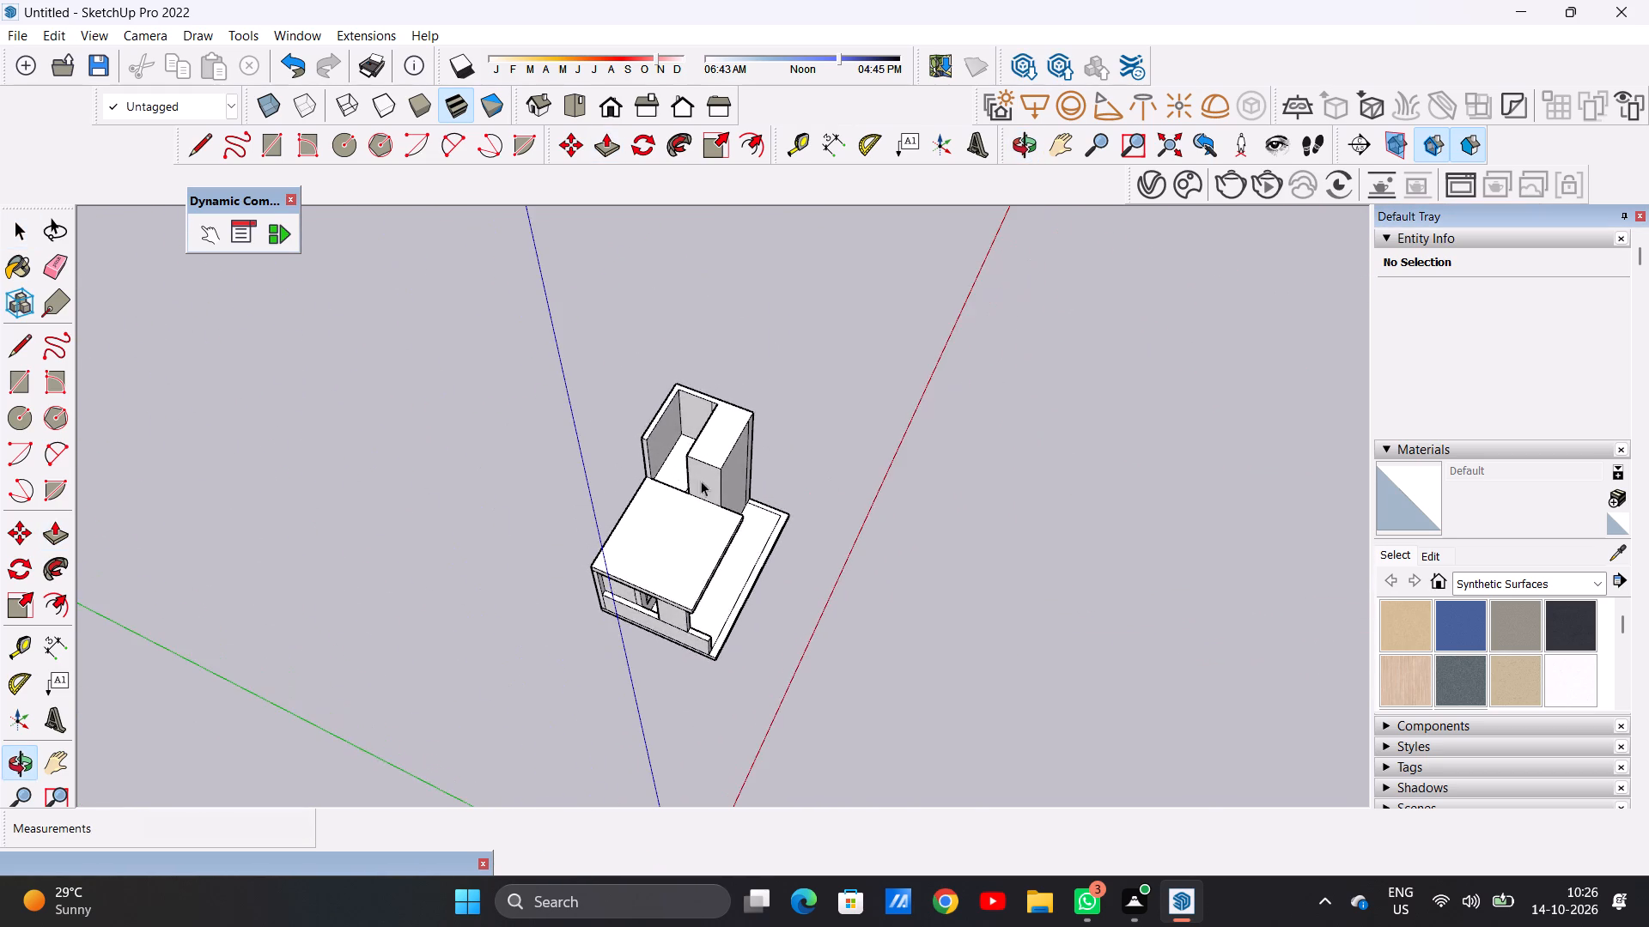
pyautogui.scroll(18, 679, 470)
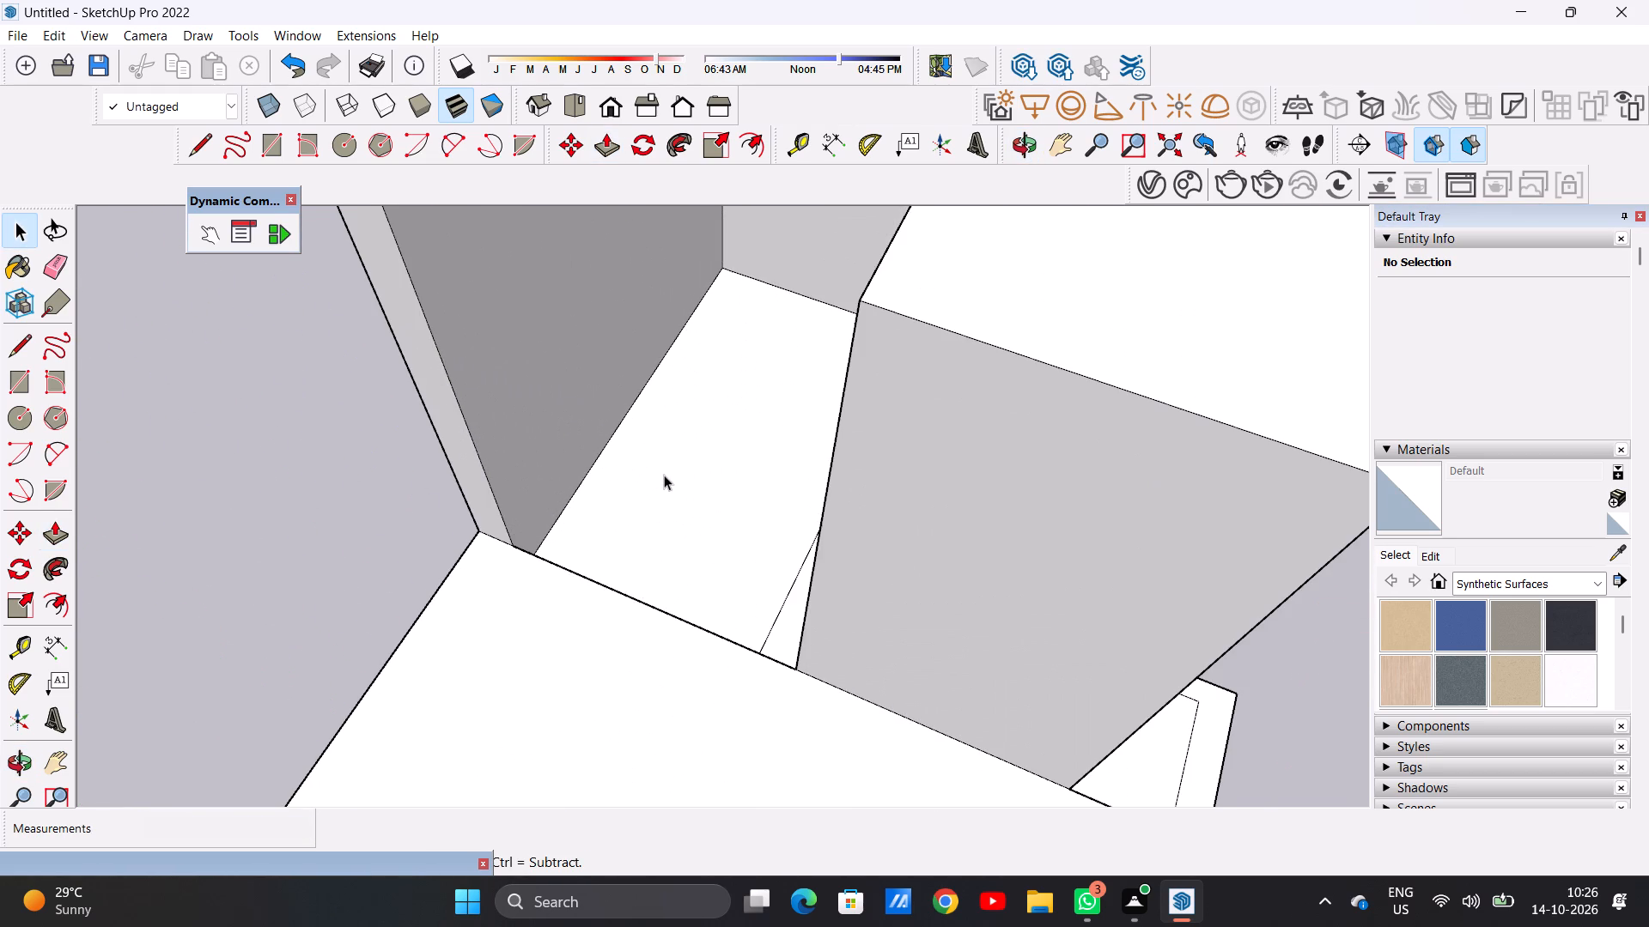
pyautogui.press('p')
pyautogui.moveTo(656, 469); pyautogui.dragTo(805, 479, button='middle')
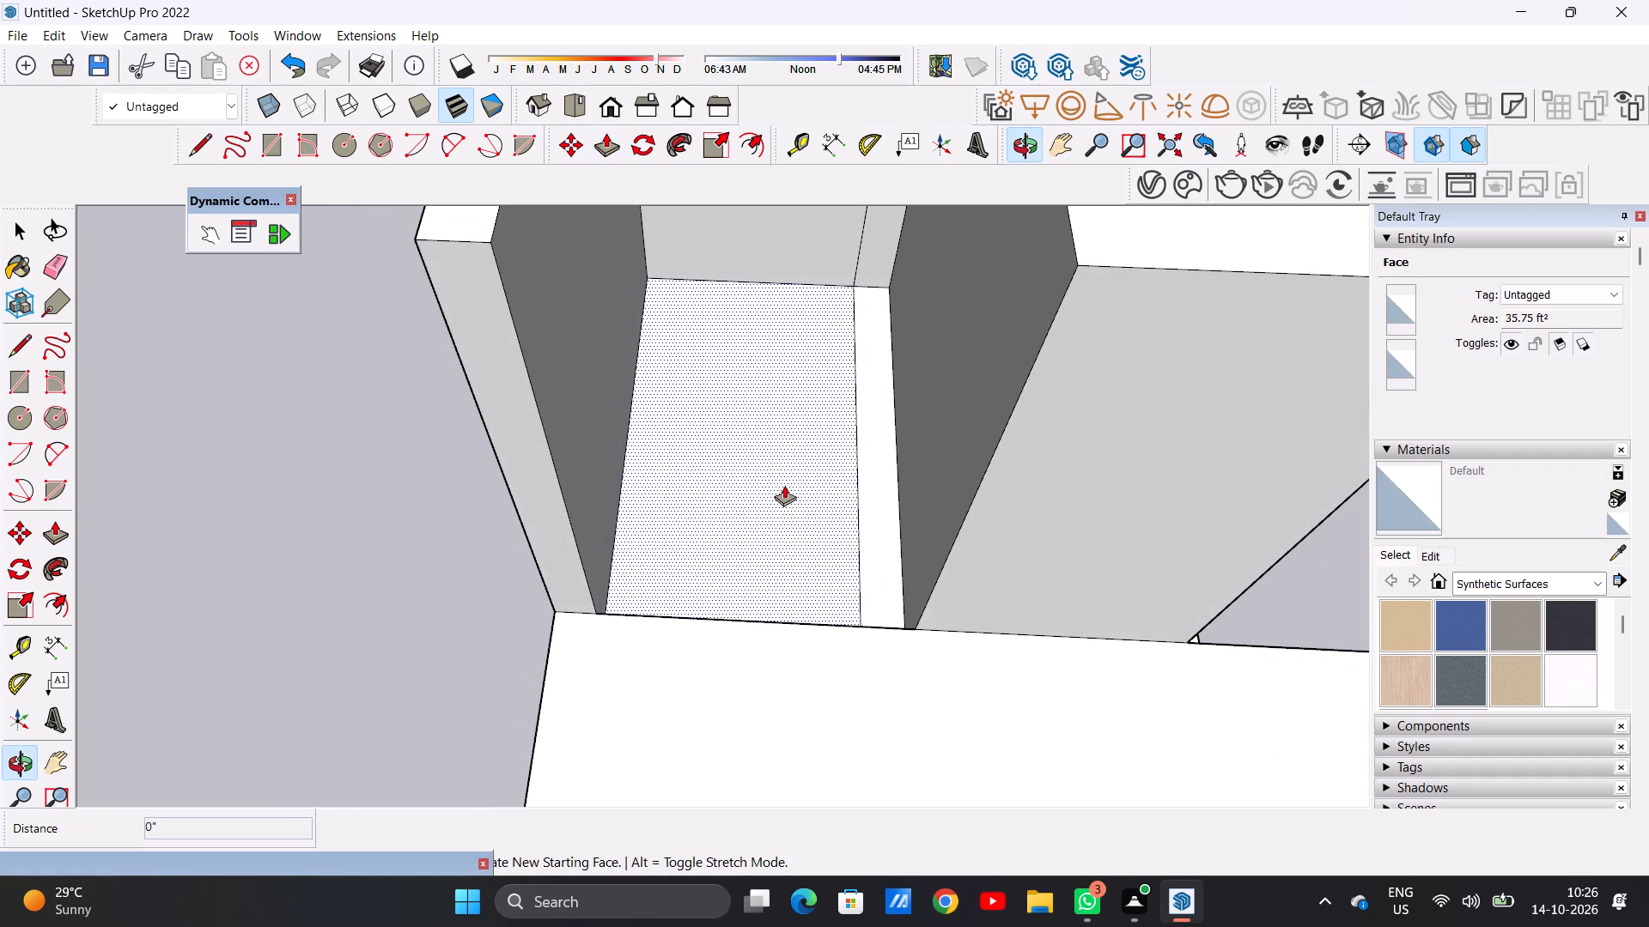
pyautogui.click(878, 513)
pyautogui.scroll(-12, 877, 449)
pyautogui.scroll(8, 921, 398)
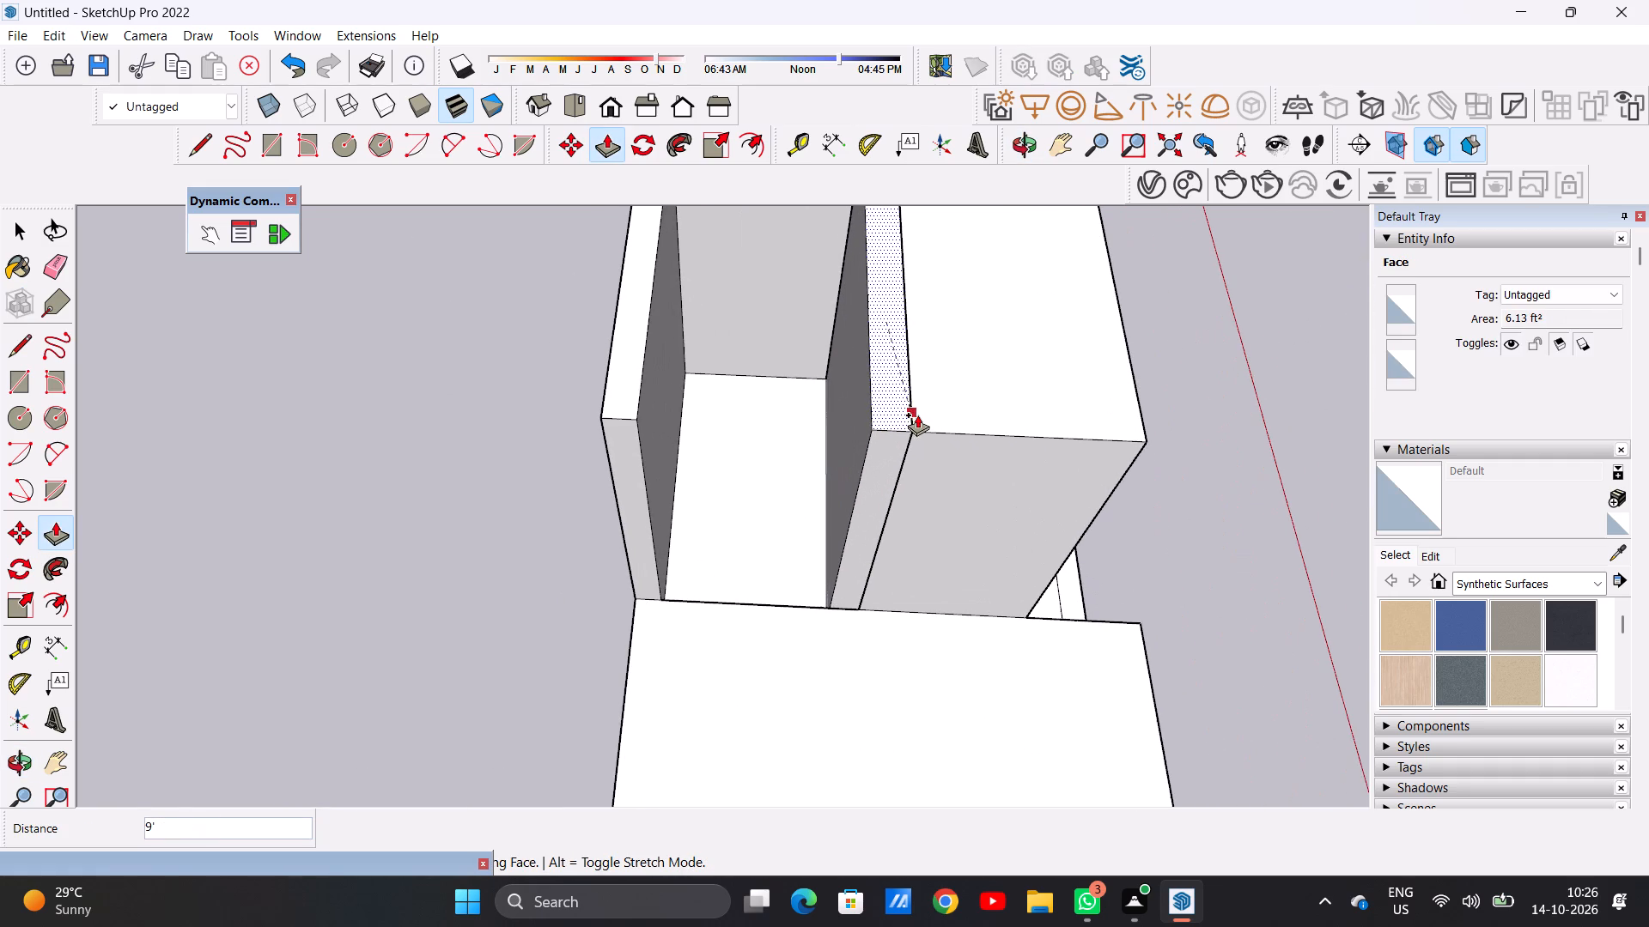
pyautogui.click(910, 438)
pyautogui.click(781, 537)
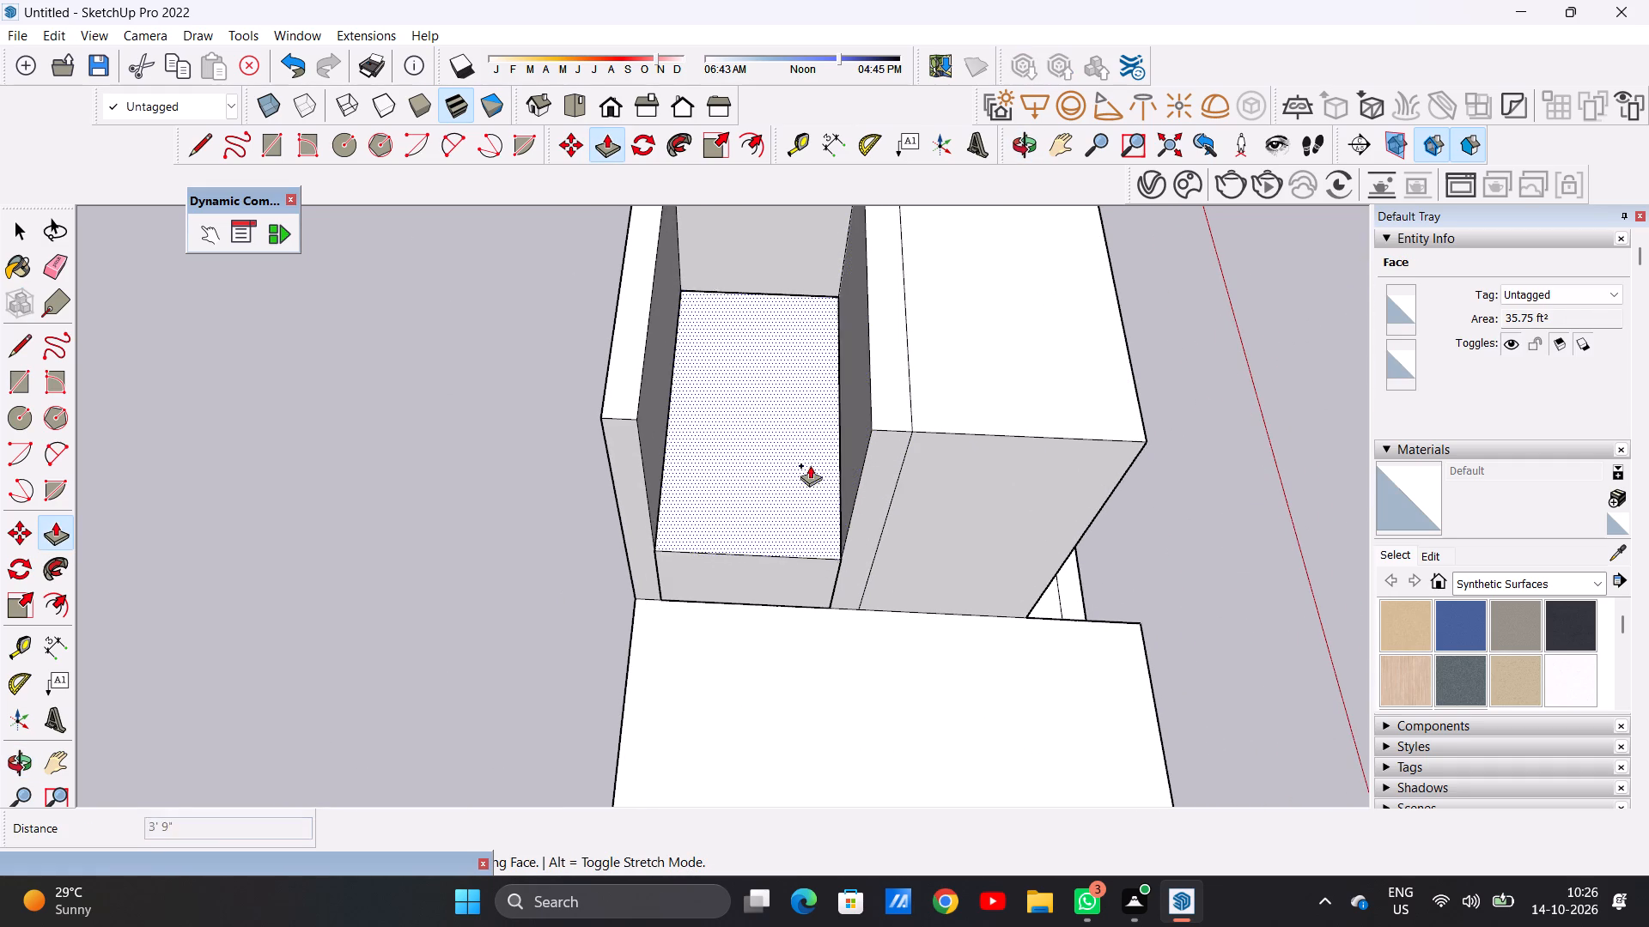
pyautogui.click(879, 427)
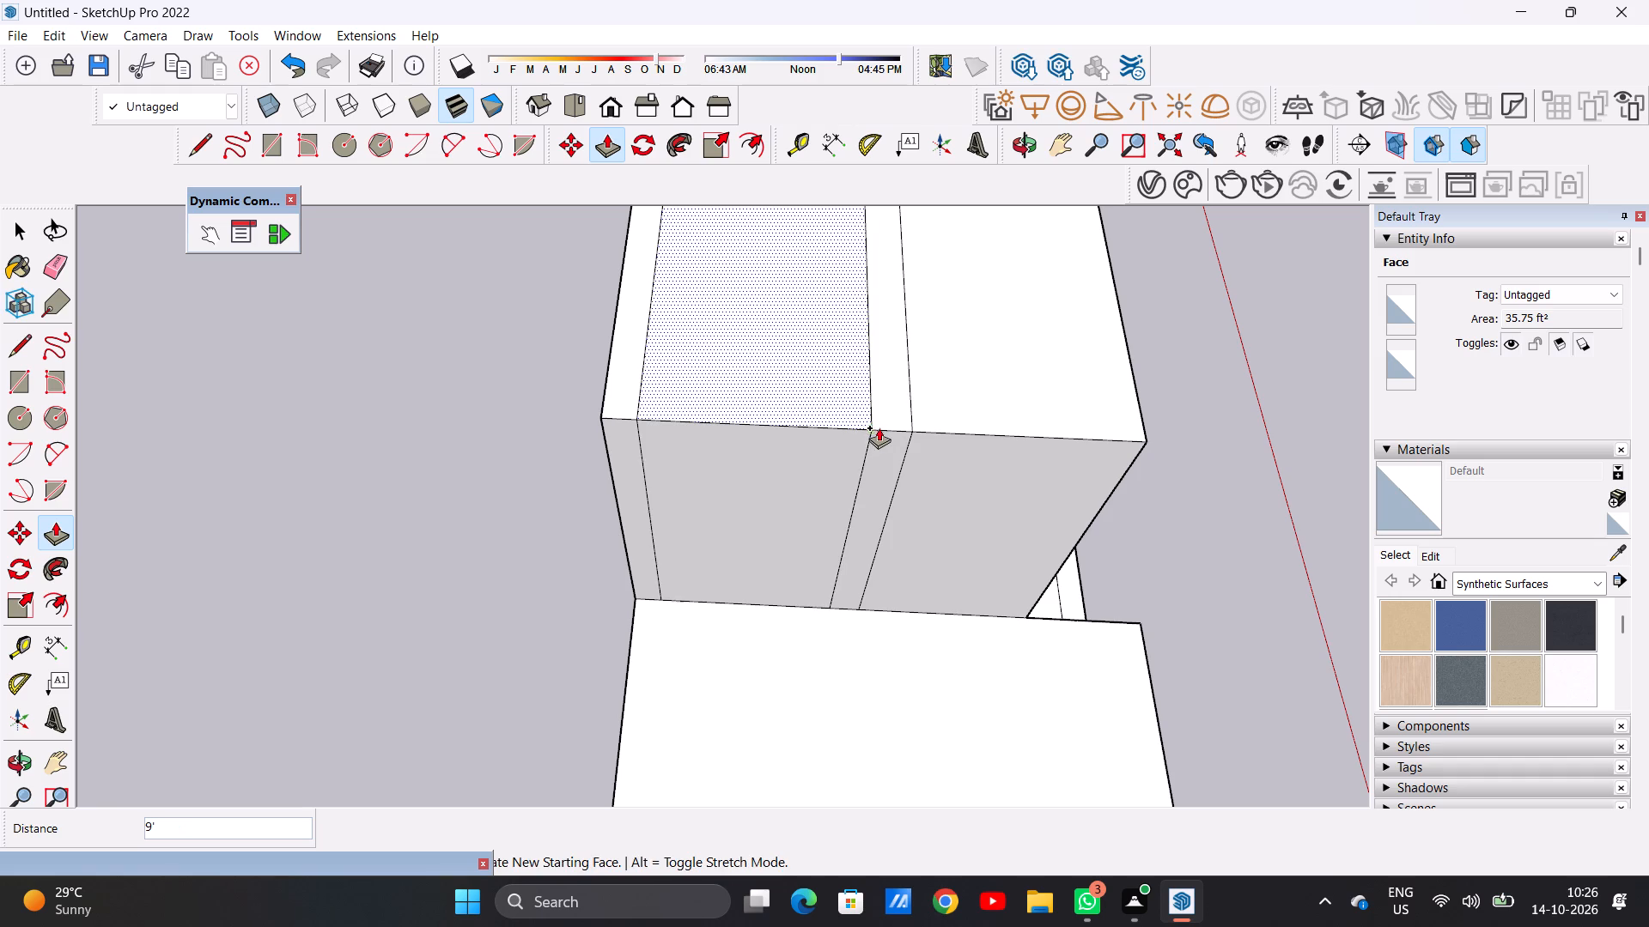
pyautogui.press('space')
# Examine the filled tower and its junction with the porch roof slab from the front and close up.
pyautogui.scroll(-7, 685, 573)
pyautogui.moveTo(781, 635); pyautogui.dragTo(195, 446, button='middle')
pyautogui.moveTo(457, 561); pyautogui.dragTo(547, 479, button='middle')
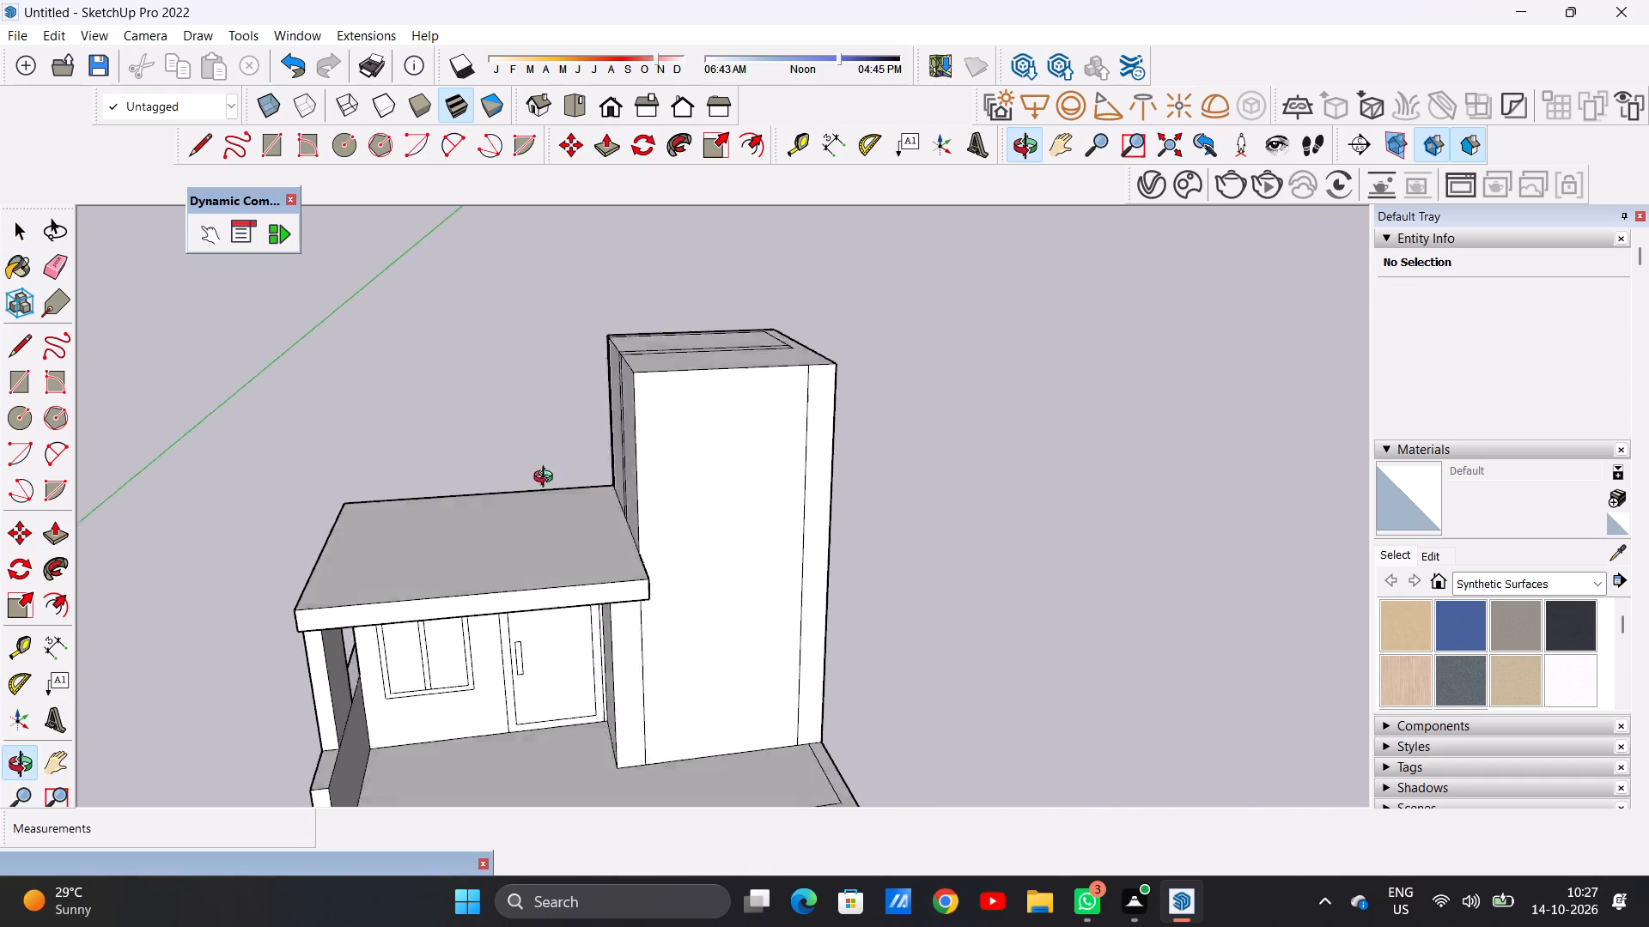
pyautogui.moveTo(547, 479); pyautogui.dragTo(638, 471, button='middle')
pyautogui.scroll(17, 648, 554)
pyautogui.scroll(-1, 699, 530)
pyautogui.scroll(12, 699, 530)
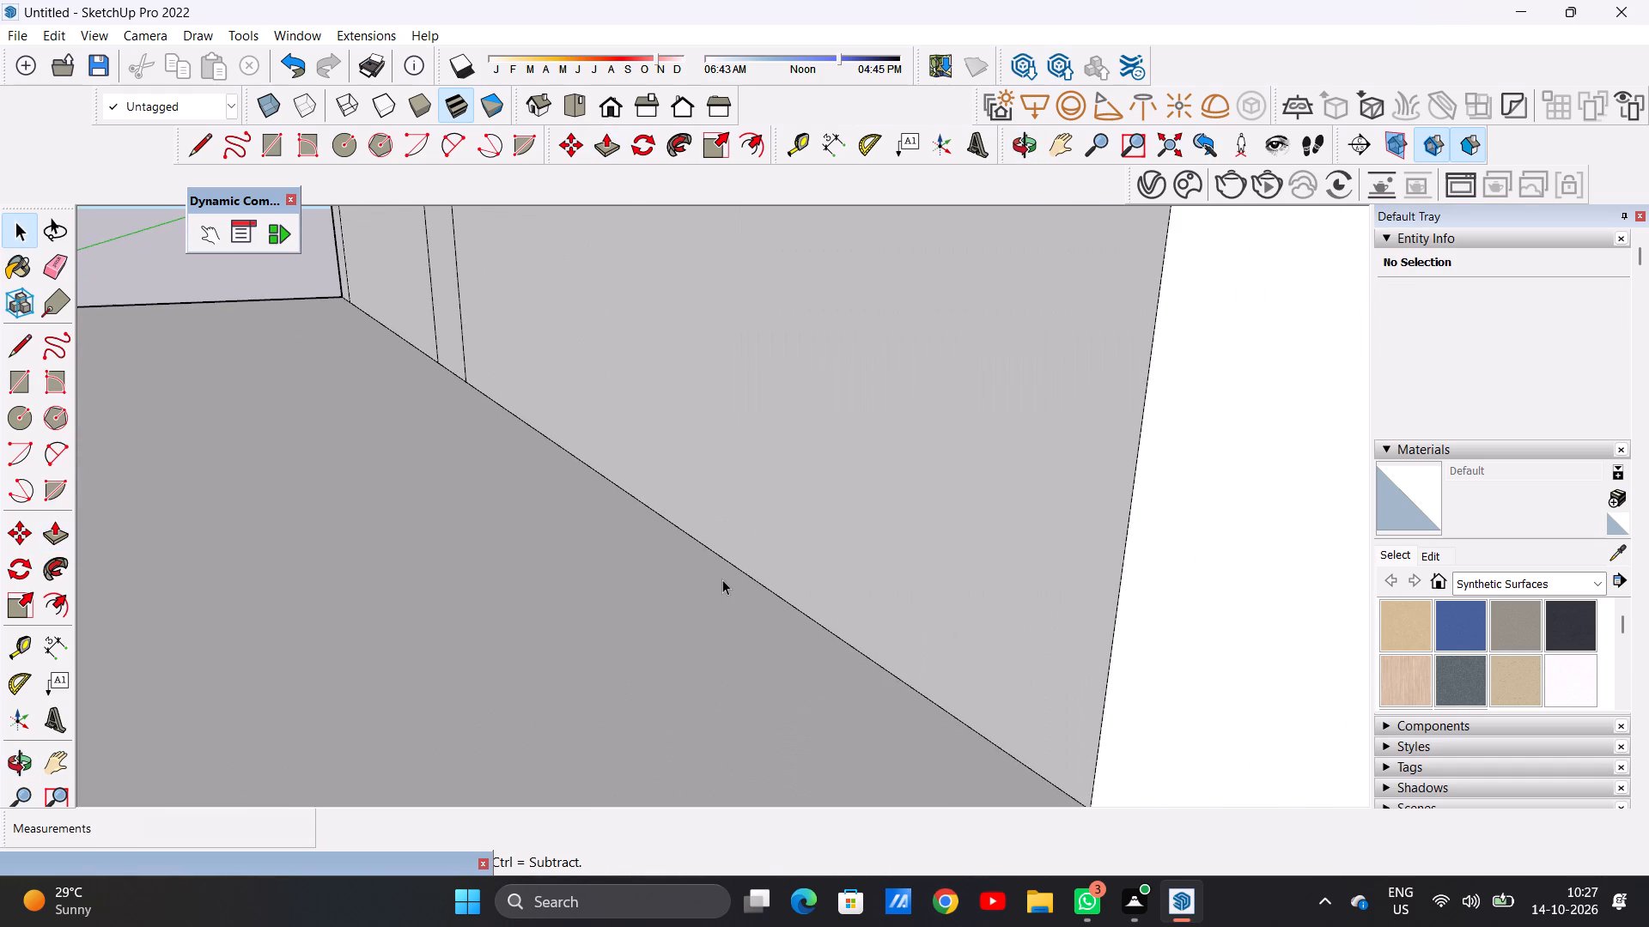
pyautogui.scroll(-15, 722, 579)
pyautogui.moveTo(839, 609); pyautogui.dragTo(737, 549, button='middle')
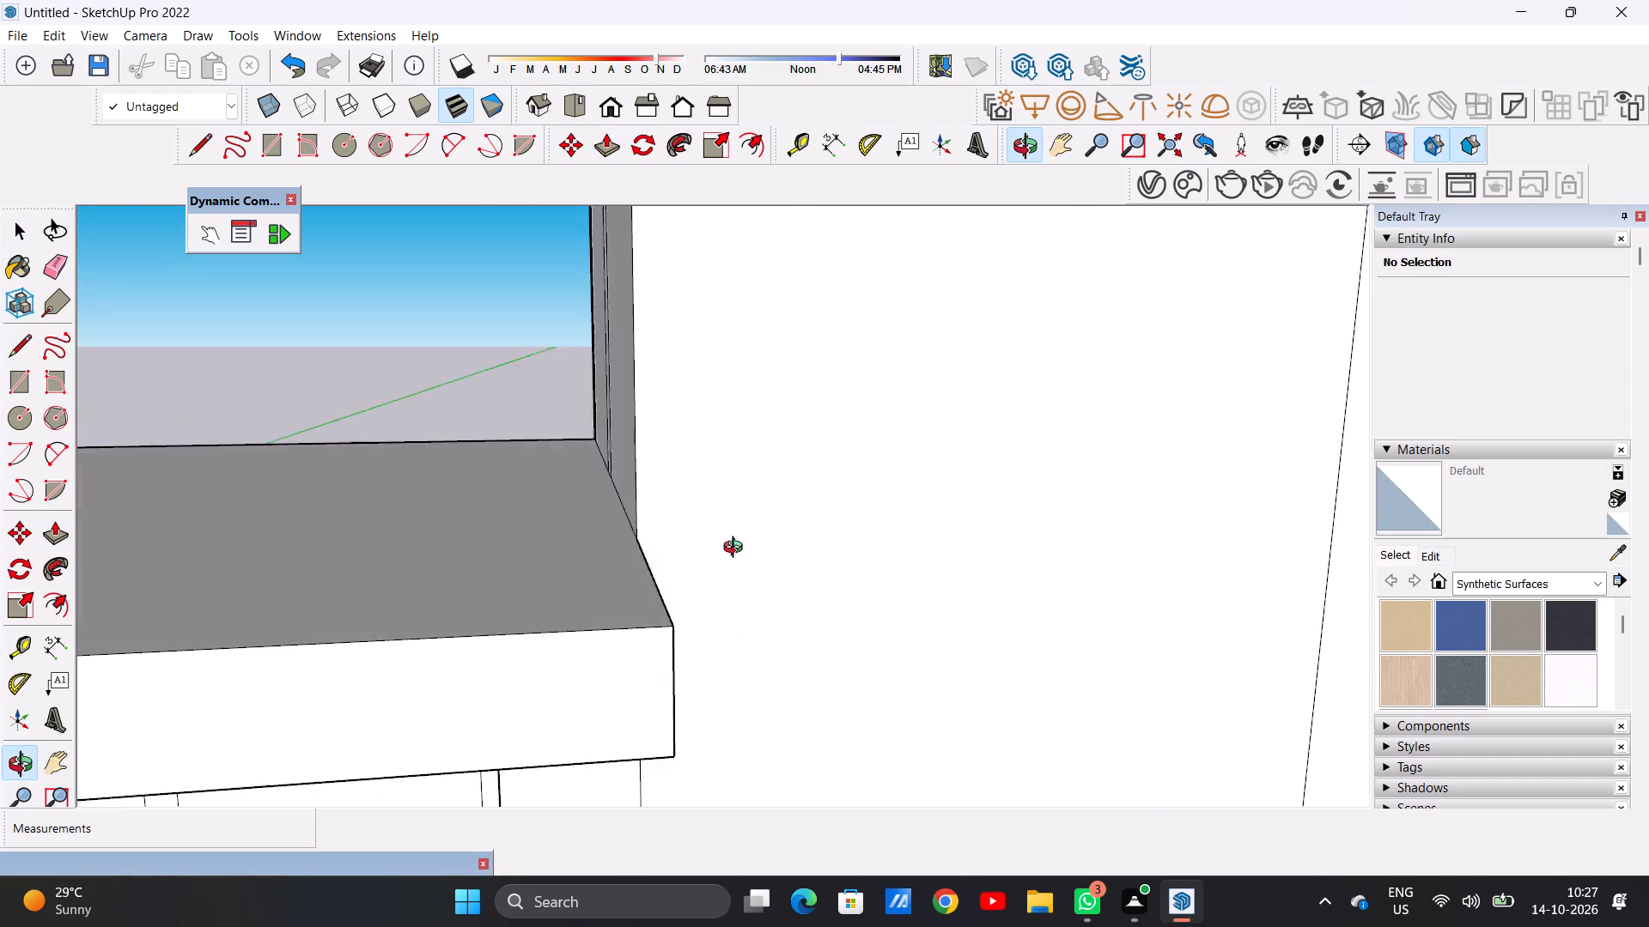
pyautogui.moveTo(737, 549); pyautogui.dragTo(703, 566, button='middle')
pyautogui.scroll(-9, 602, 603)
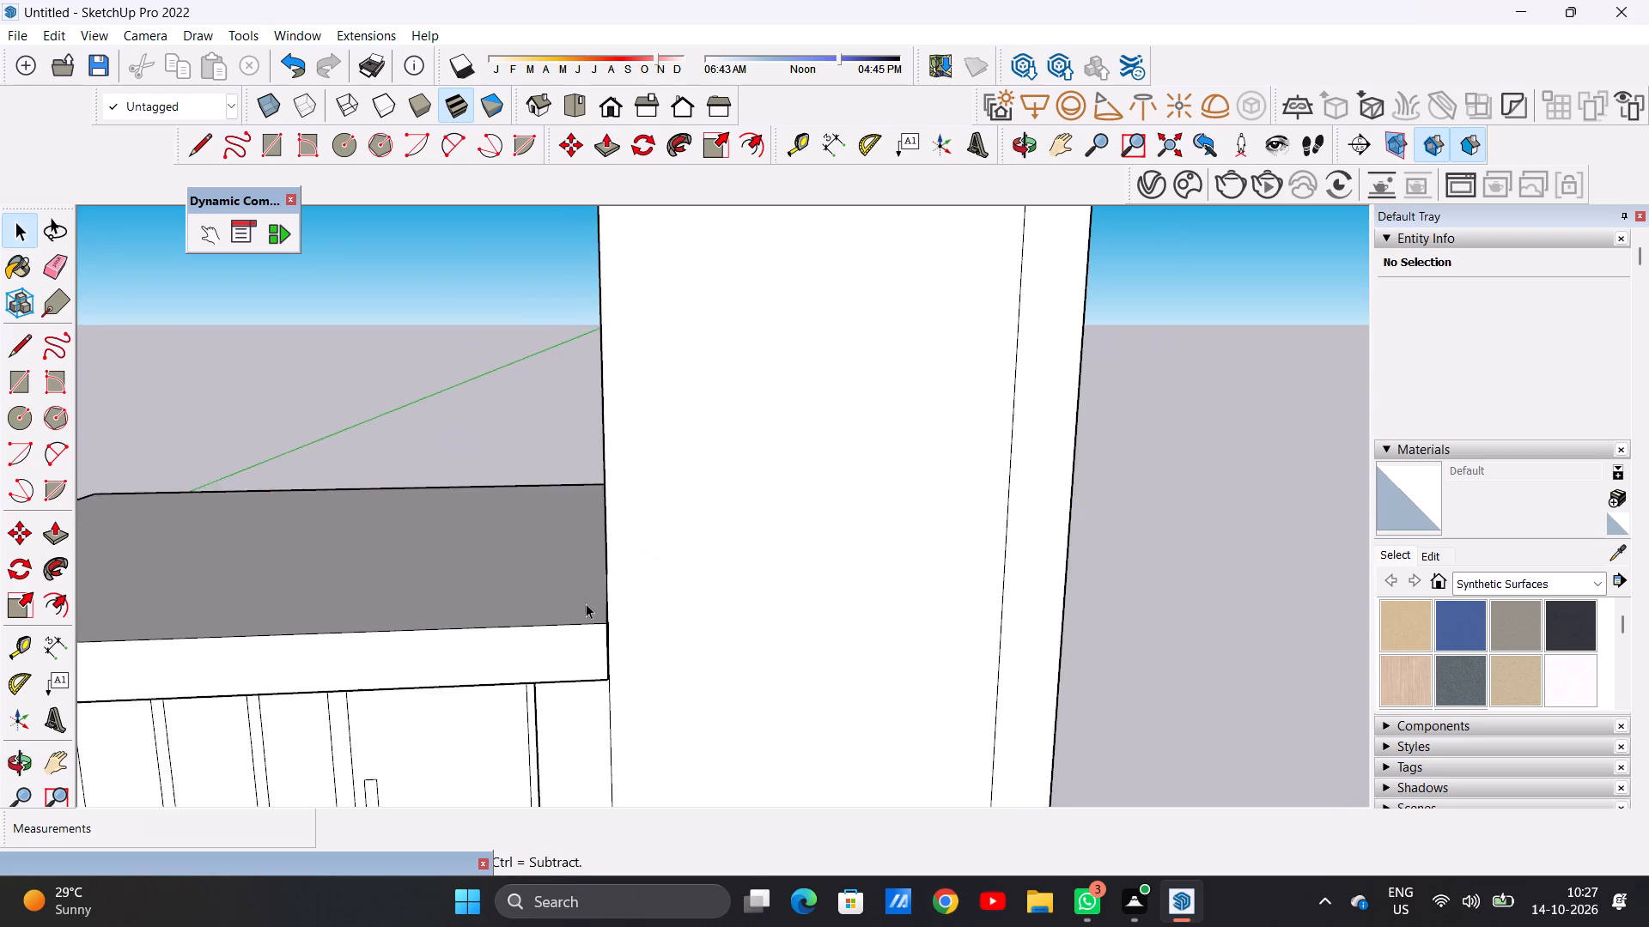
pyautogui.scroll(-11, 586, 603)
# Draw a horizontal line about 7' 7" long across the tower's front face near its top, from the inner vertical line to the opposite edge.
pyautogui.moveTo(700, 654); pyautogui.dragTo(672, 579, button='middle')
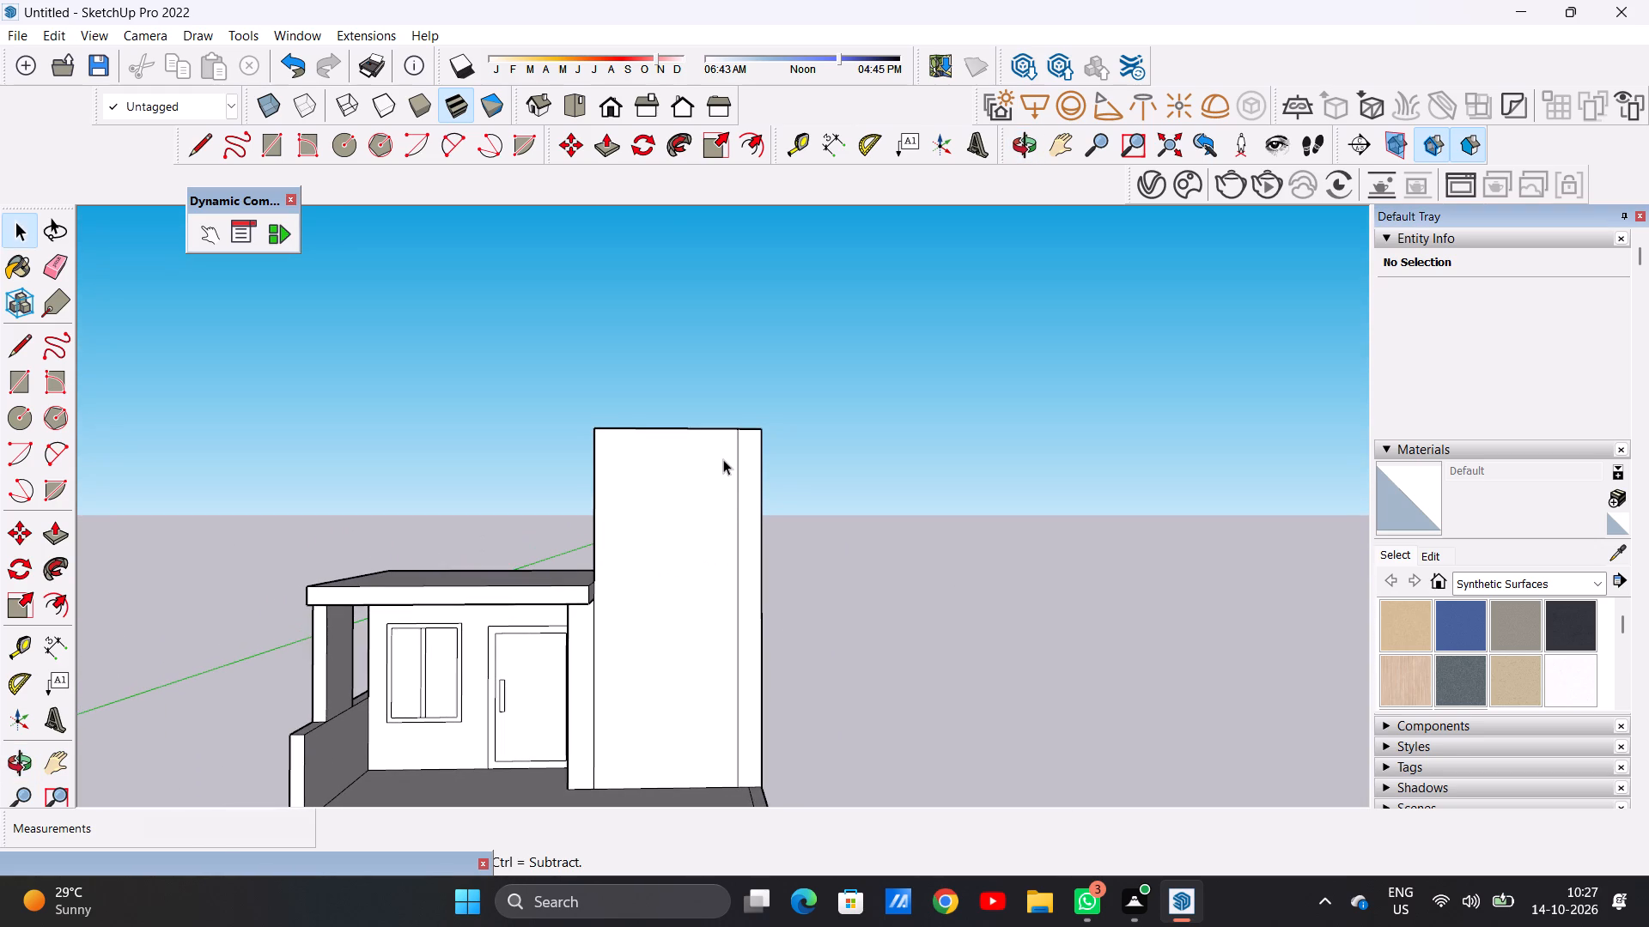
pyautogui.scroll(2, 723, 459)
pyautogui.press('l')
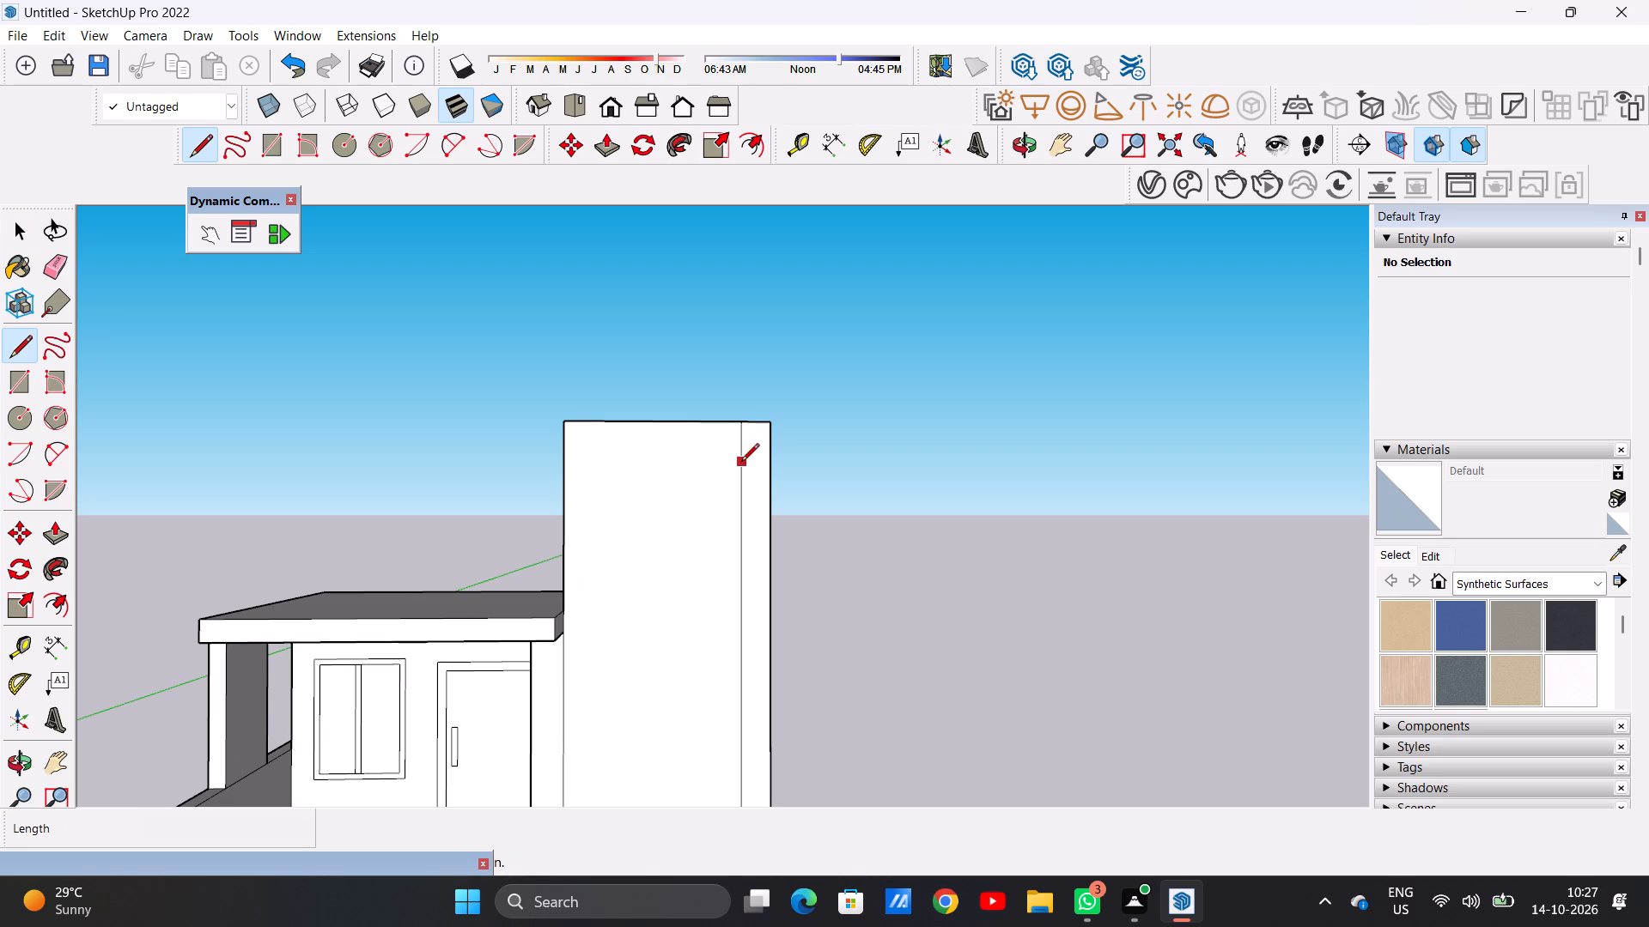
pyautogui.click(740, 463)
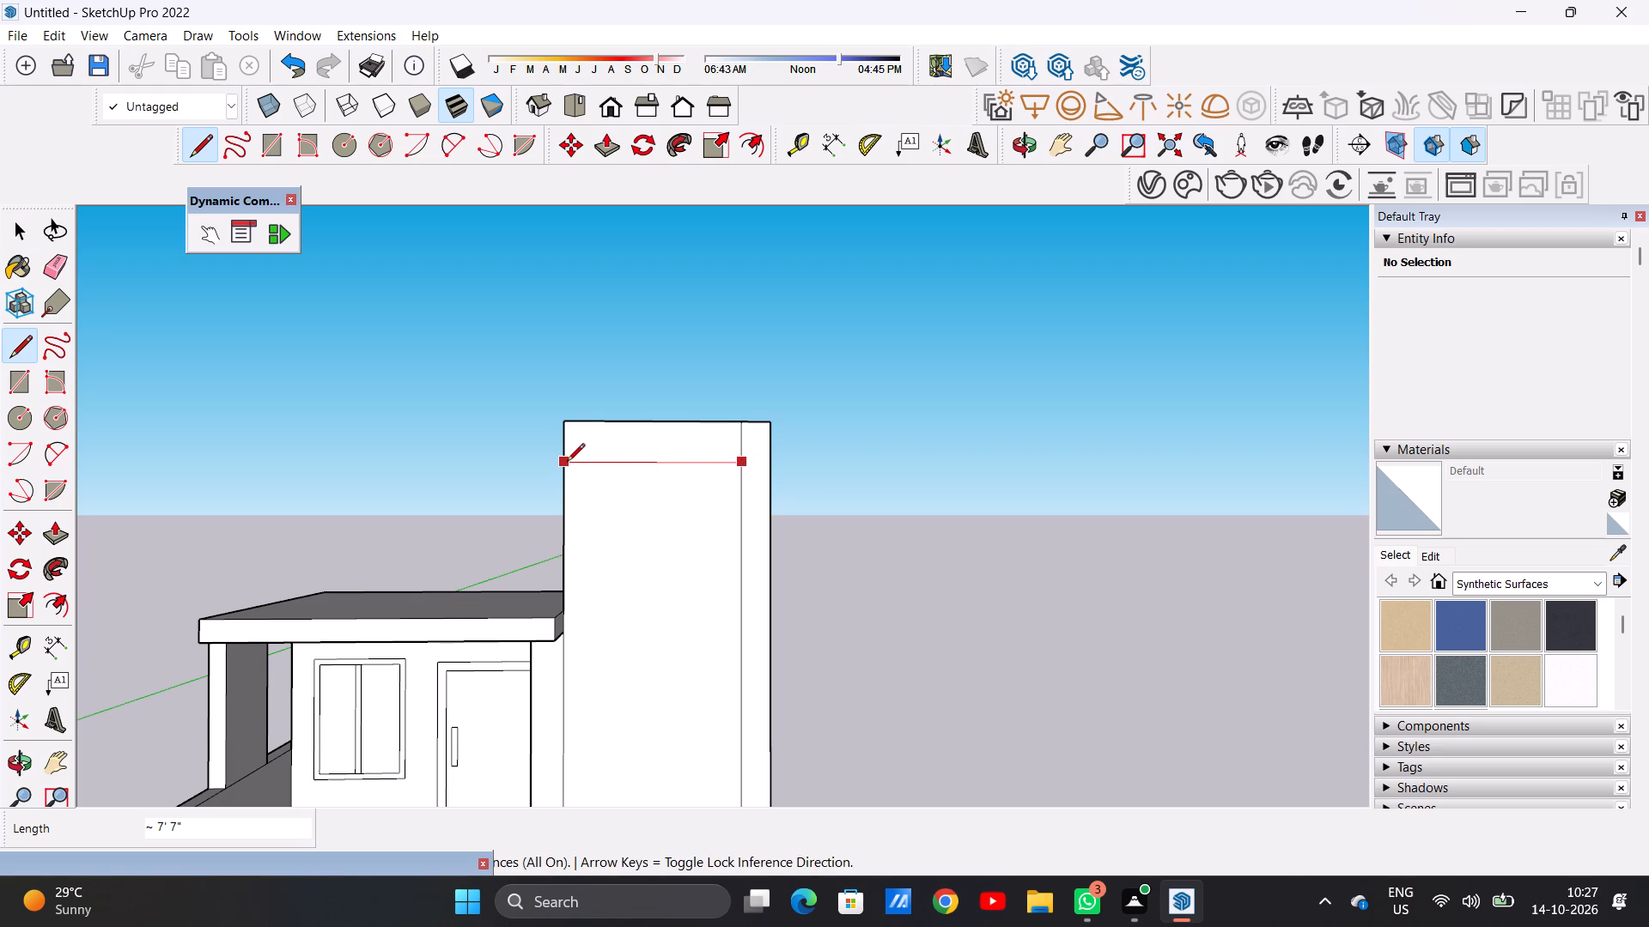
pyautogui.click(567, 463)
pyautogui.press('space')
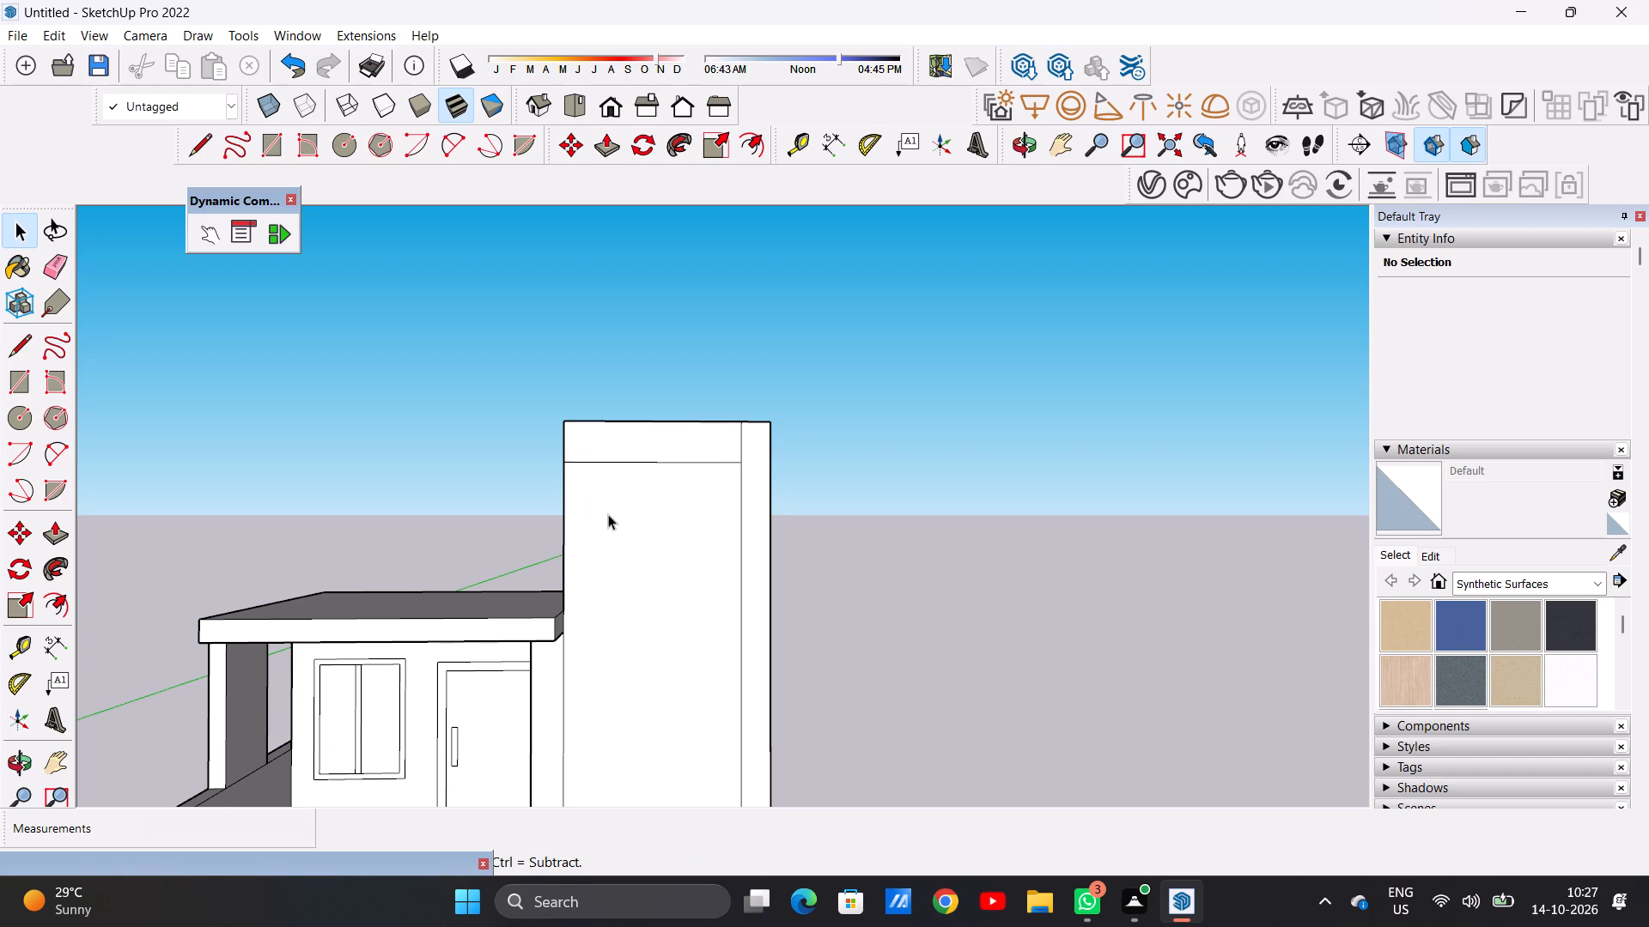
# Erase the short piece of the inner vertical line above the horizontal line on the tower's front face.
pyautogui.scroll(5, 608, 514)
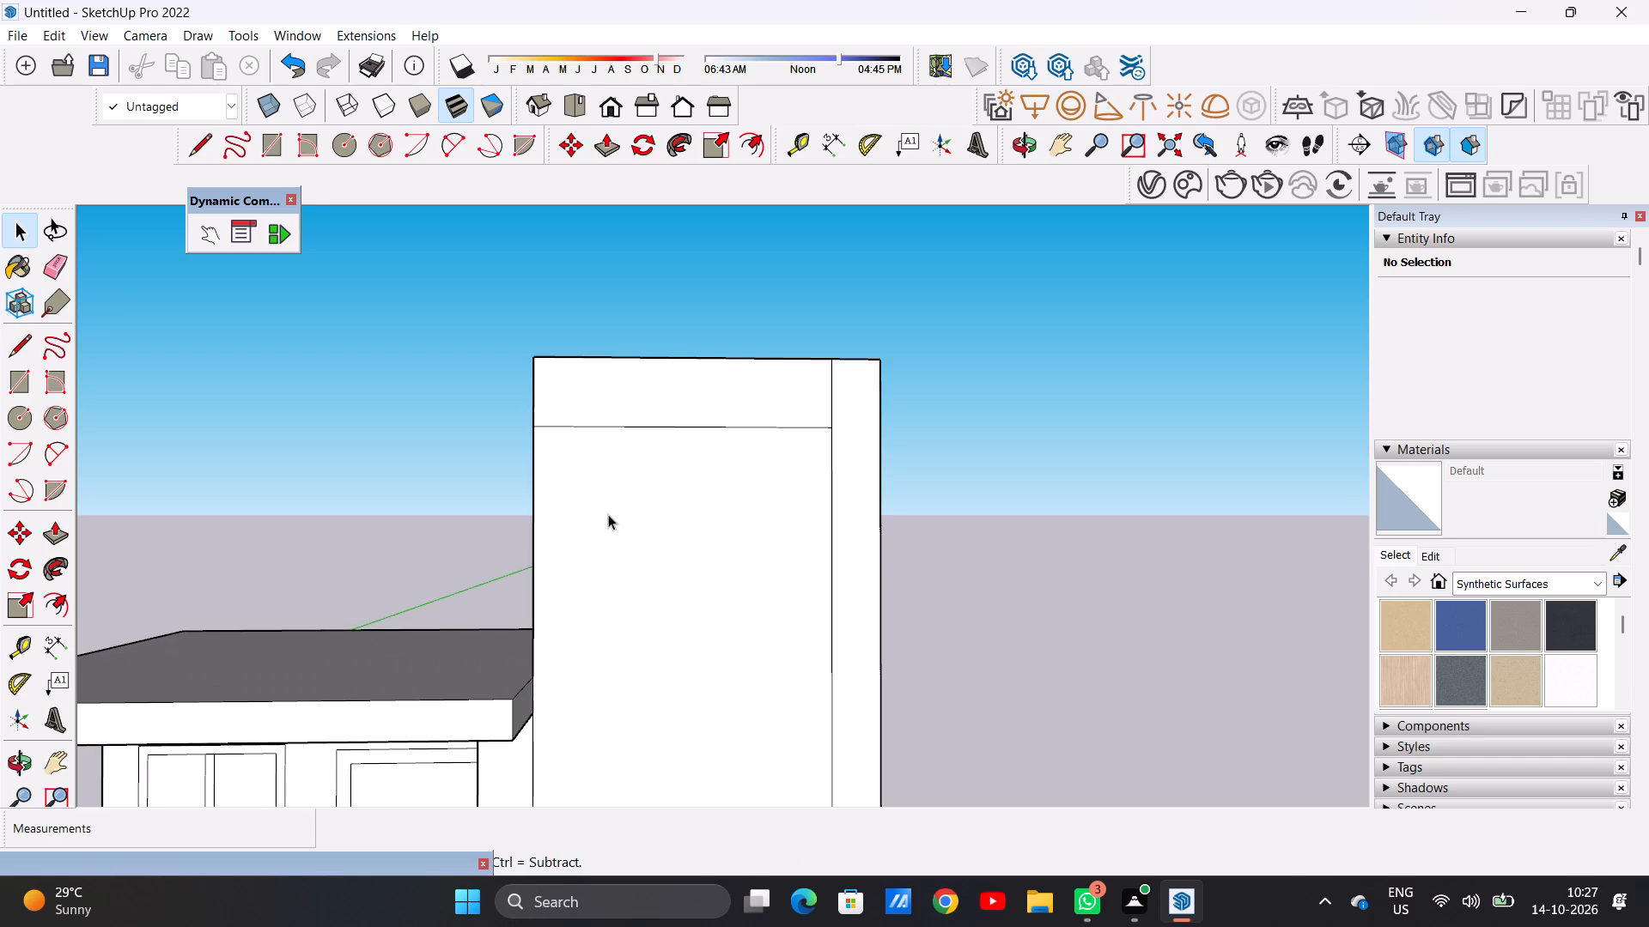
pyautogui.press('e')
pyautogui.moveTo(815, 401); pyautogui.dragTo(876, 401)
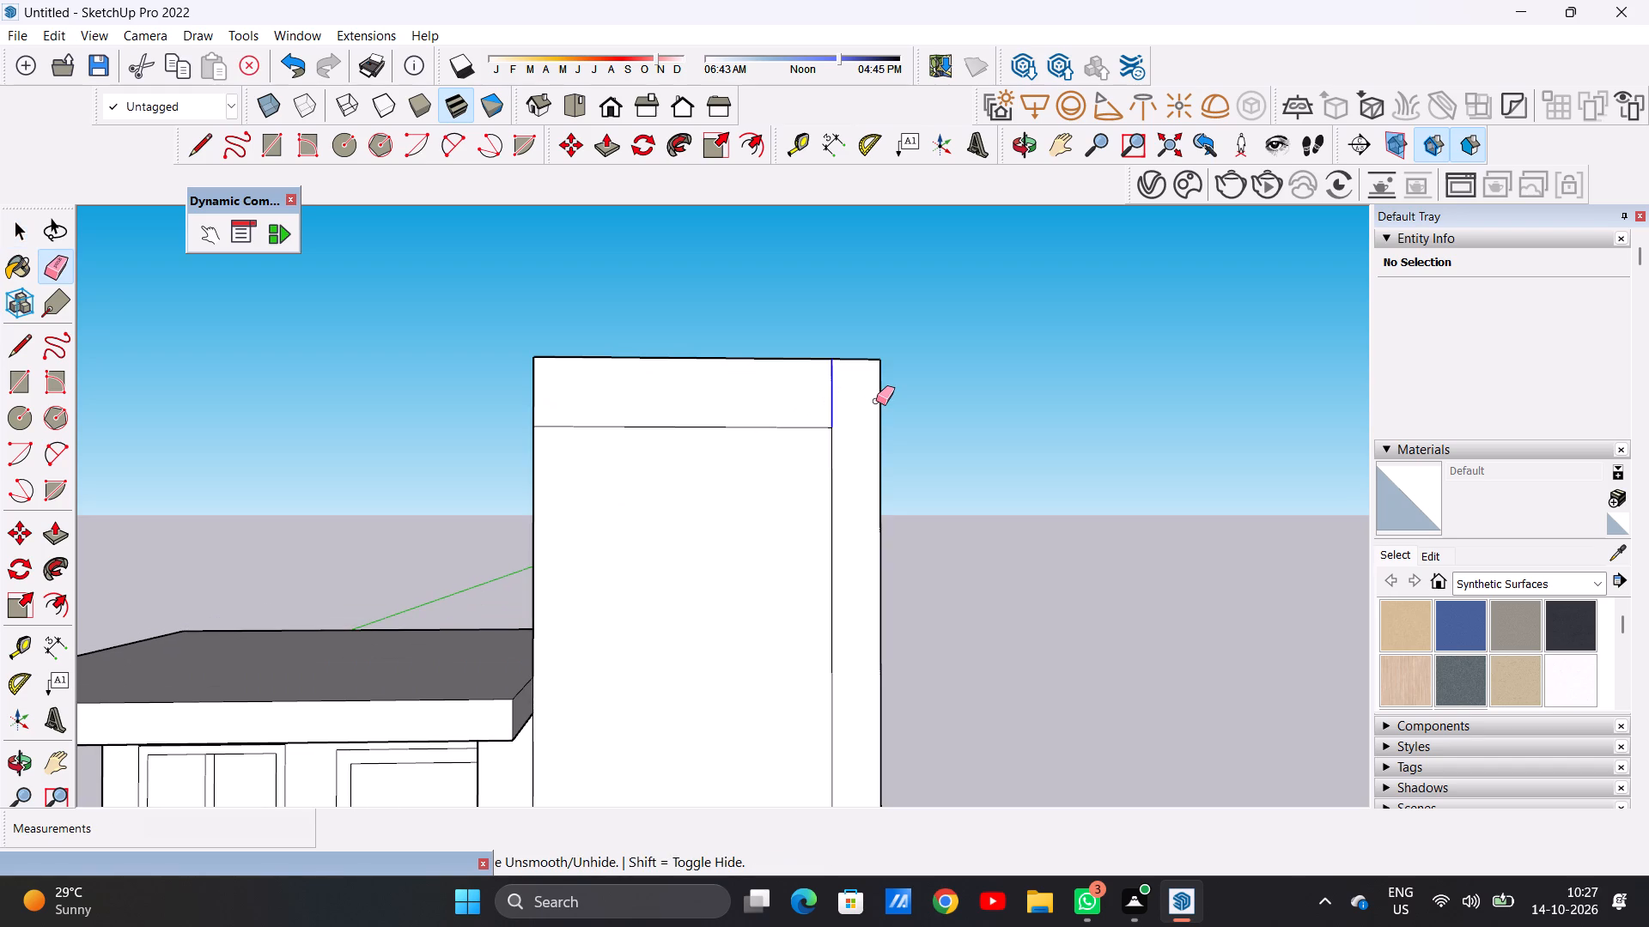
pyautogui.press('space')
# Erase the two adjacent vertical seam lines on the tower's side face above the porch roof.
pyautogui.scroll(-18, 782, 503)
pyautogui.scroll(8, 800, 557)
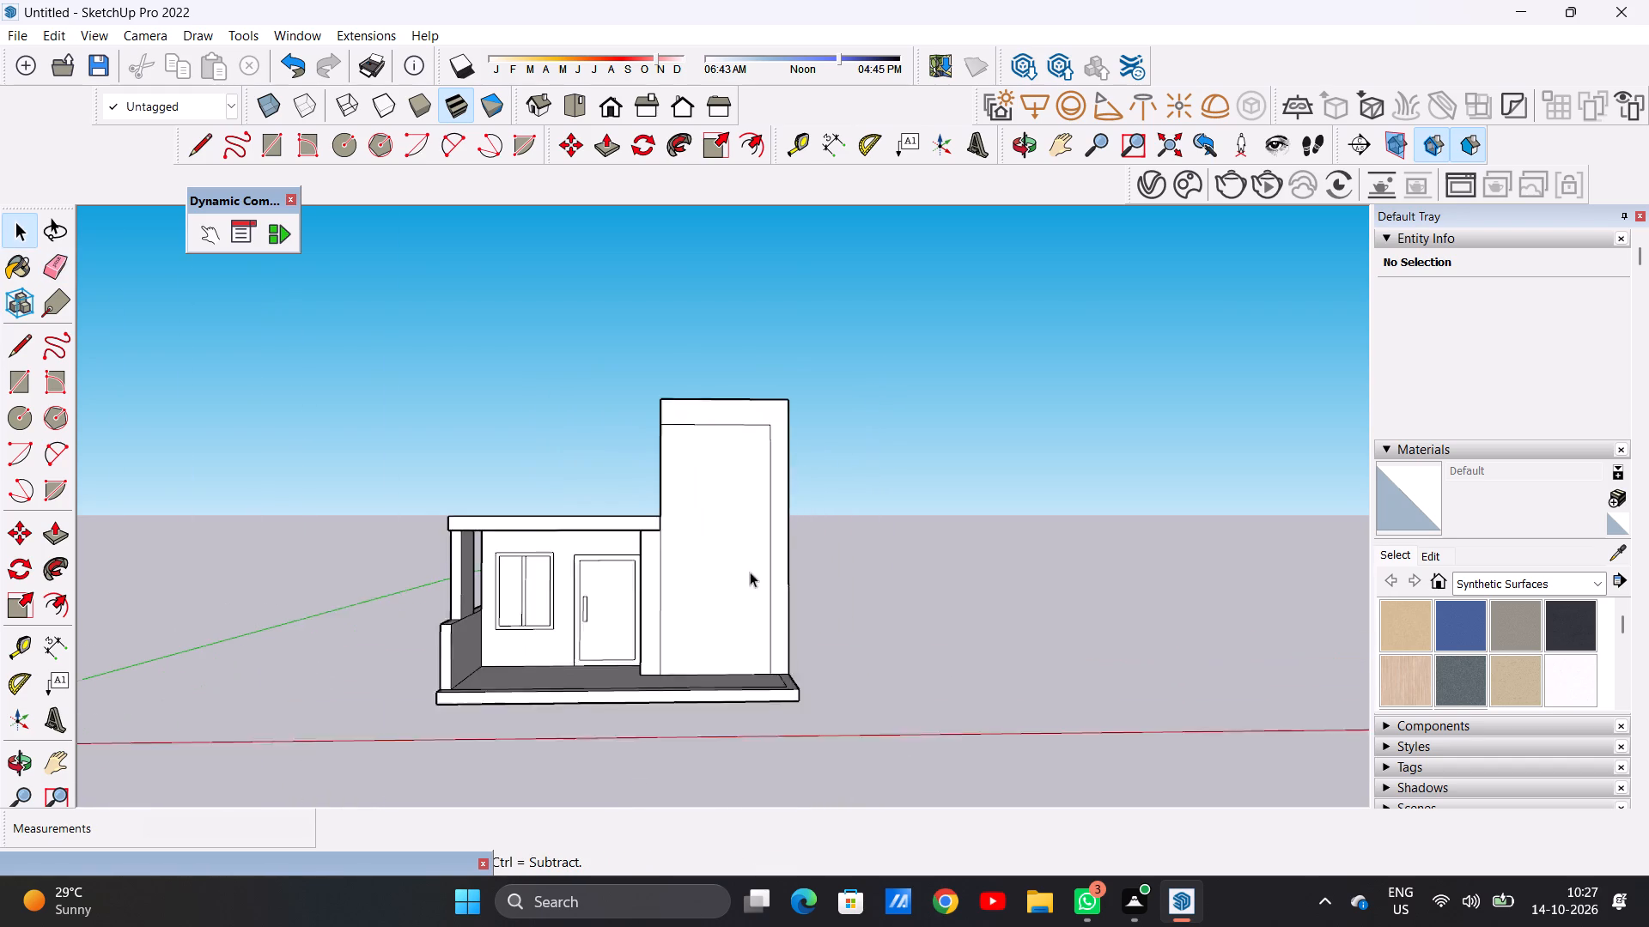
pyautogui.scroll(2, 750, 572)
pyautogui.moveTo(526, 538); pyautogui.dragTo(876, 634, button='middle')
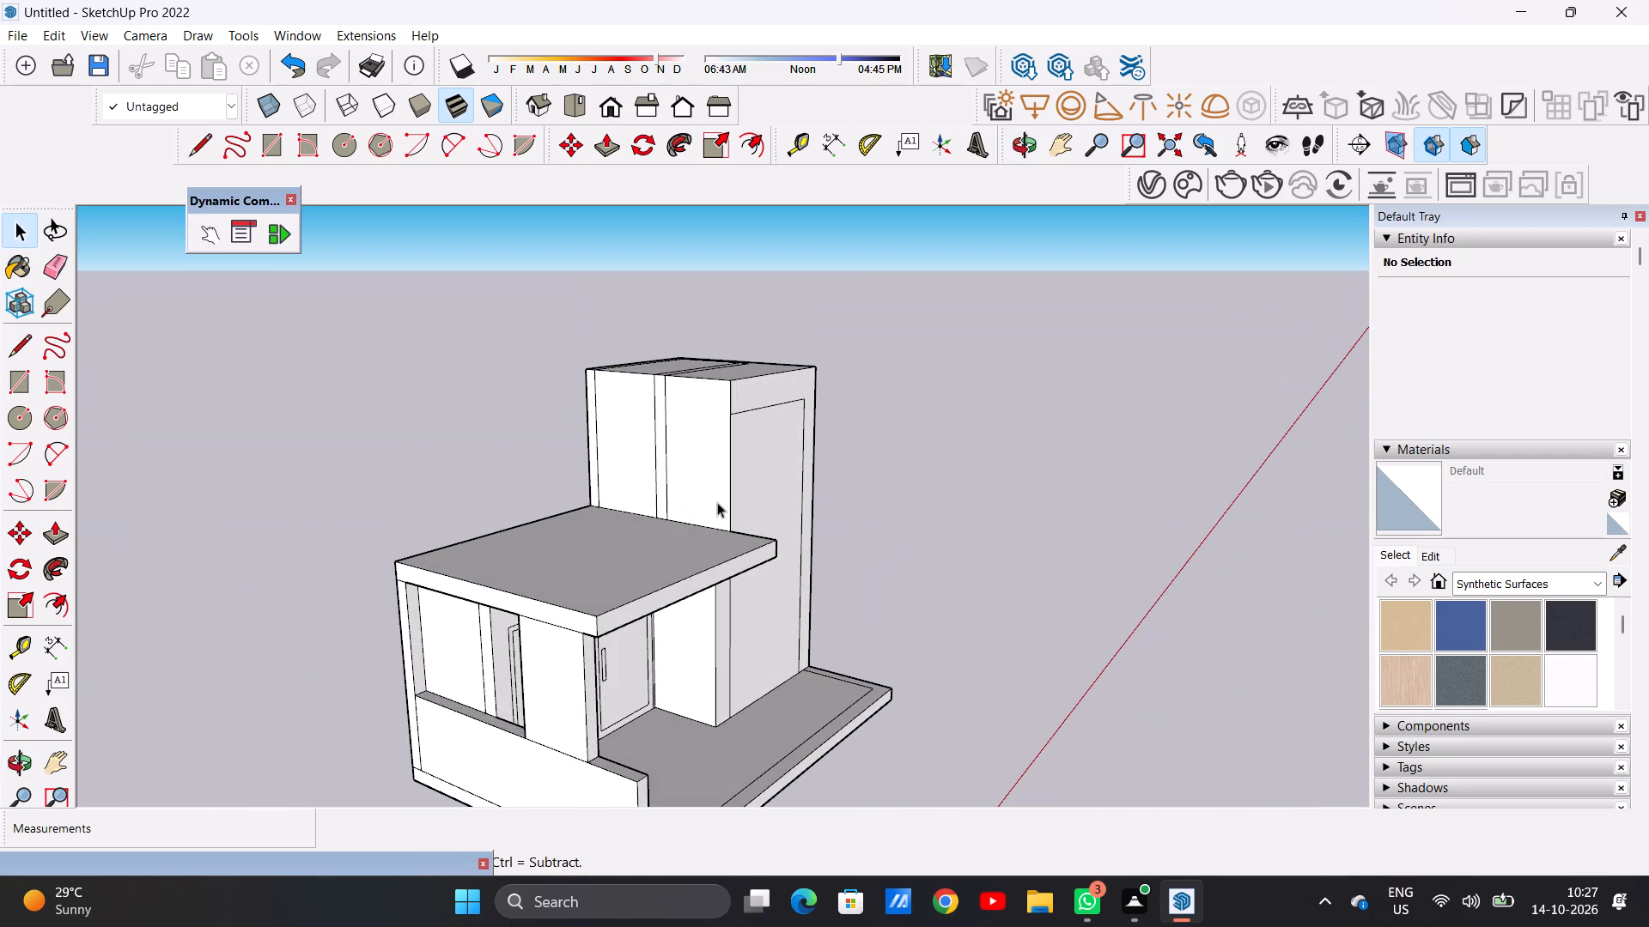
pyautogui.scroll(7, 675, 430)
pyautogui.press('e')
pyautogui.moveTo(619, 399); pyautogui.dragTo(677, 397)
pyautogui.press('space')
pyautogui.scroll(-7, 617, 529)
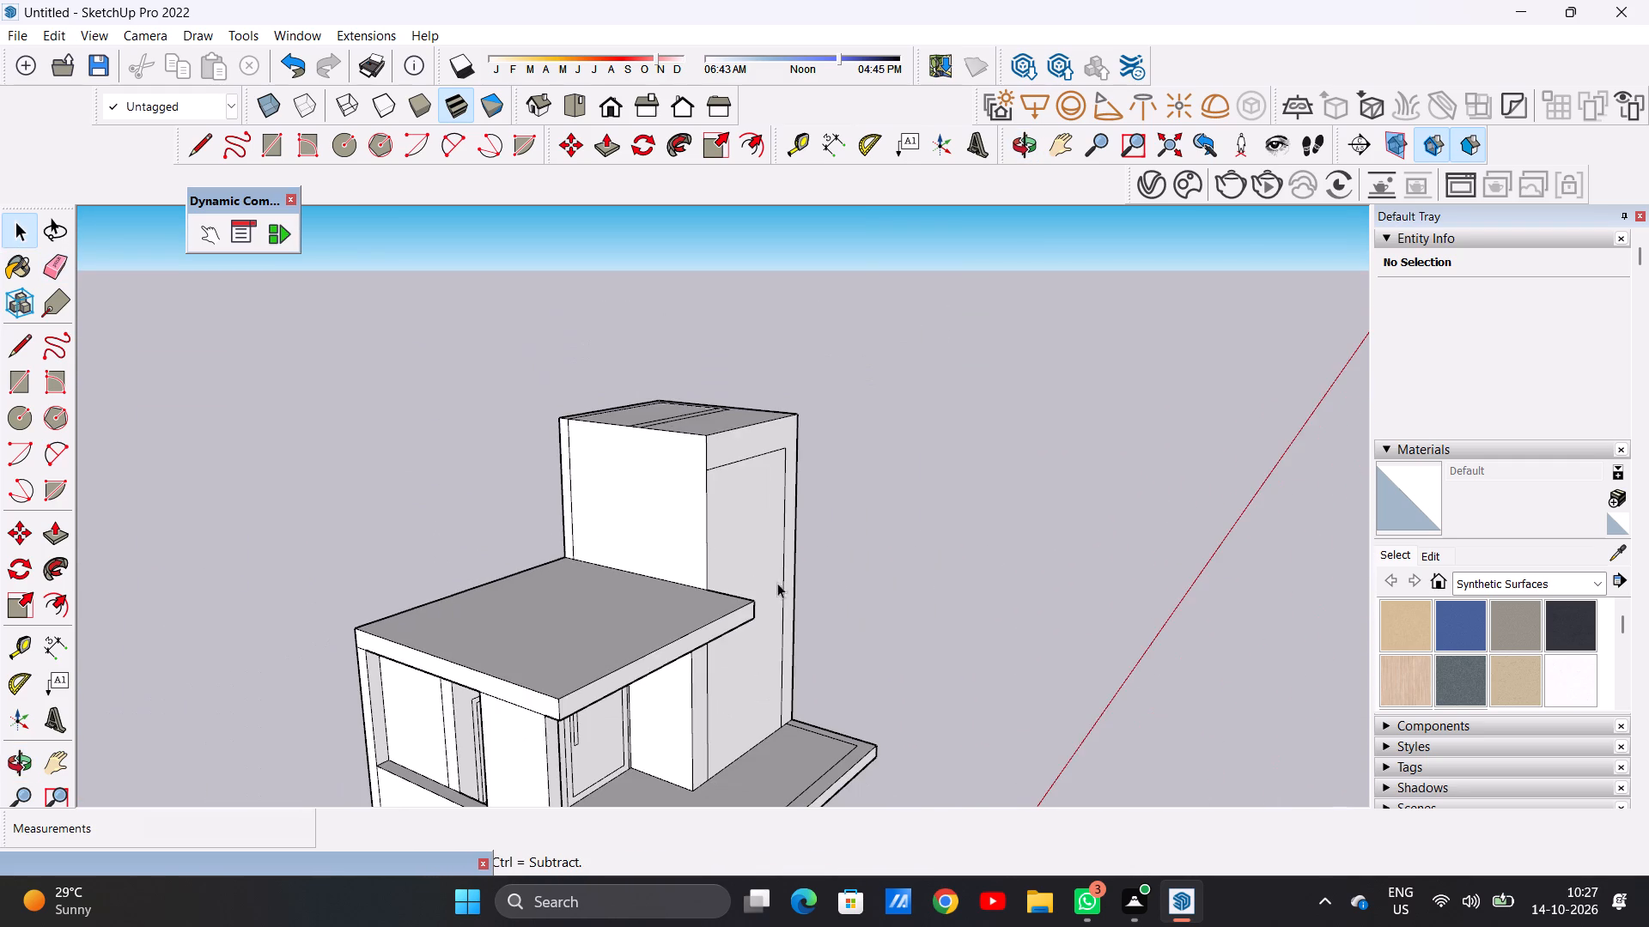
# Examine the tower's bordered front face and its proportions against the porch from the front and slightly above.
pyautogui.moveTo(771, 594); pyautogui.dragTo(467, 476, button='middle')
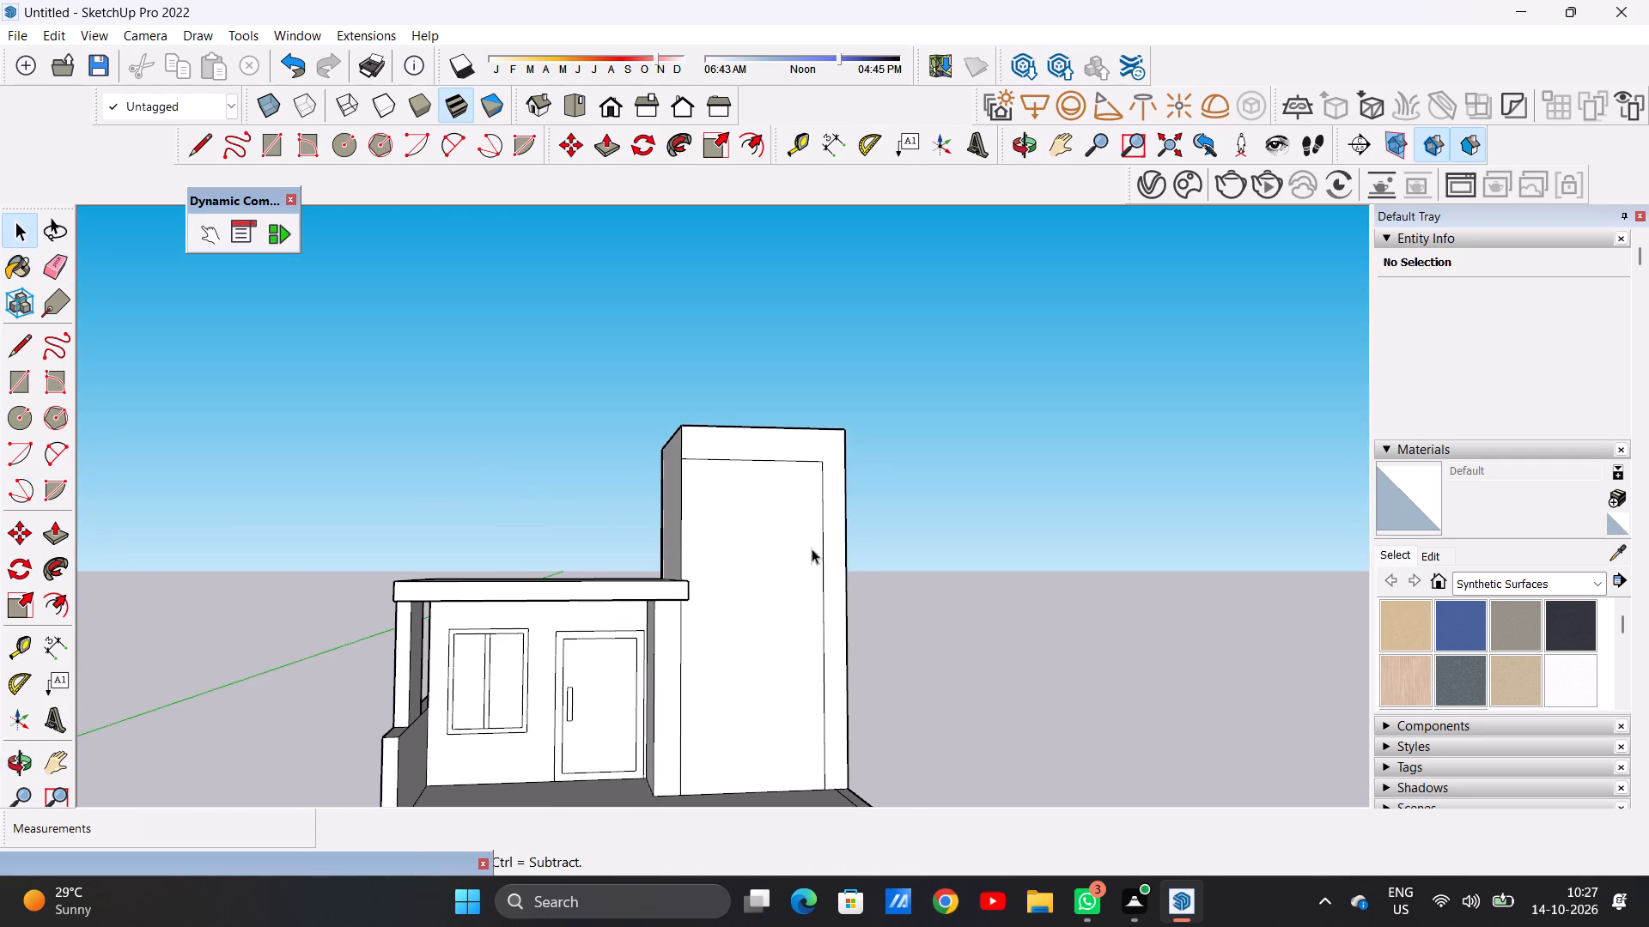
pyautogui.scroll(1, 824, 552)
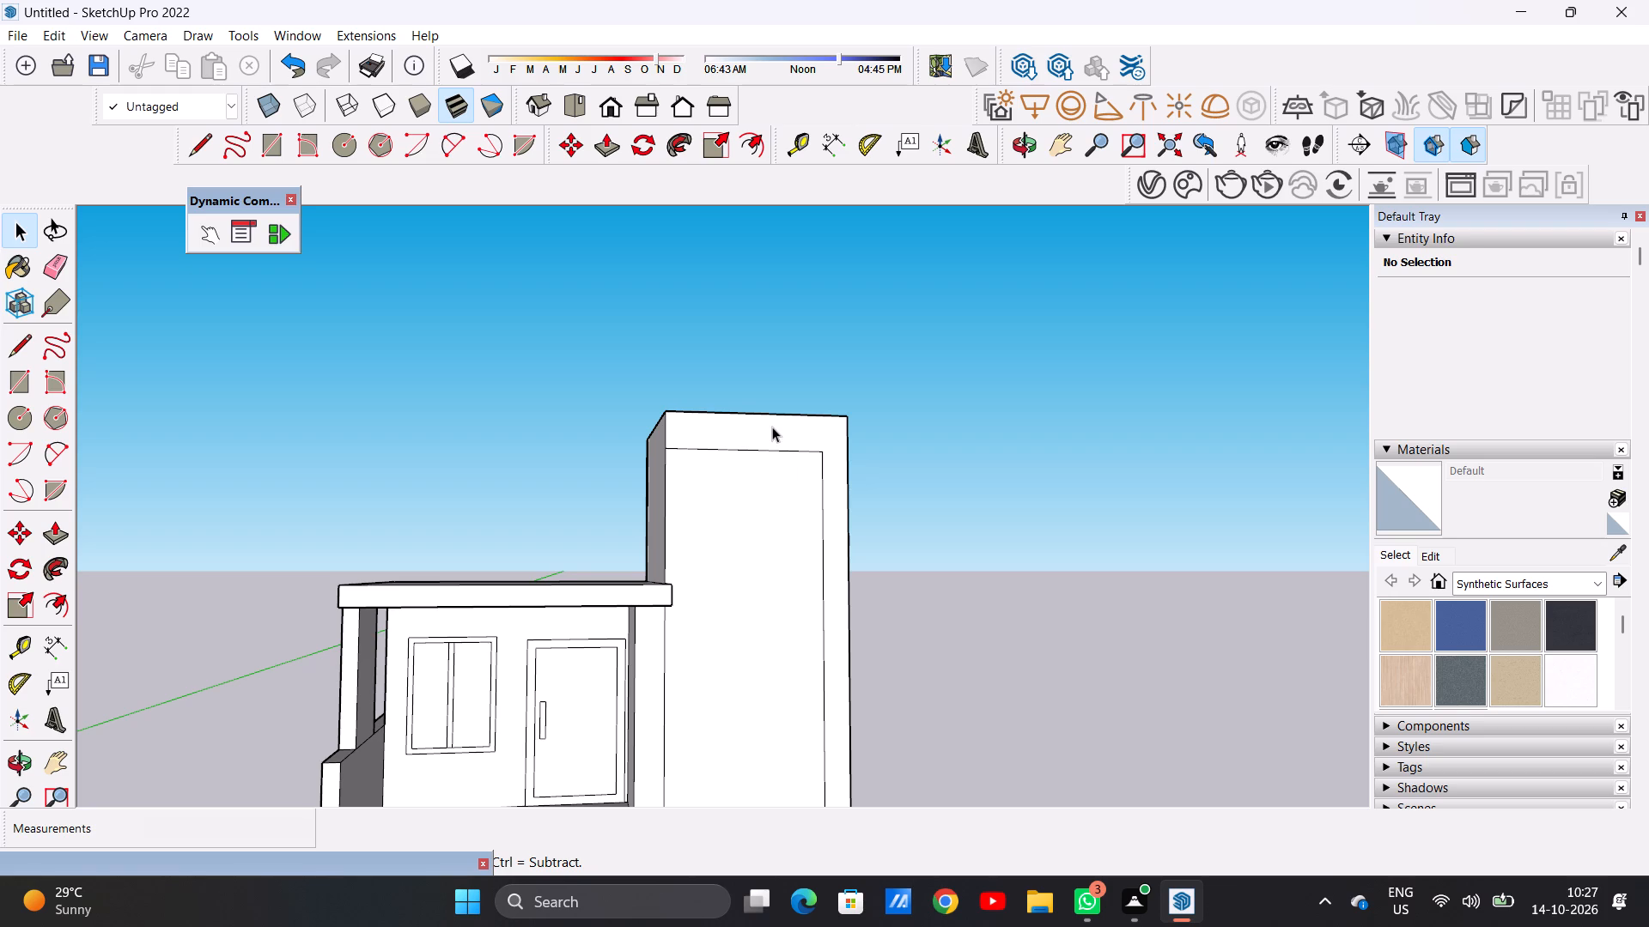
pyautogui.scroll(-4, 784, 565)
pyautogui.scroll(7, 814, 583)
pyautogui.moveTo(793, 583); pyautogui.dragTo(649, 591, button='middle')
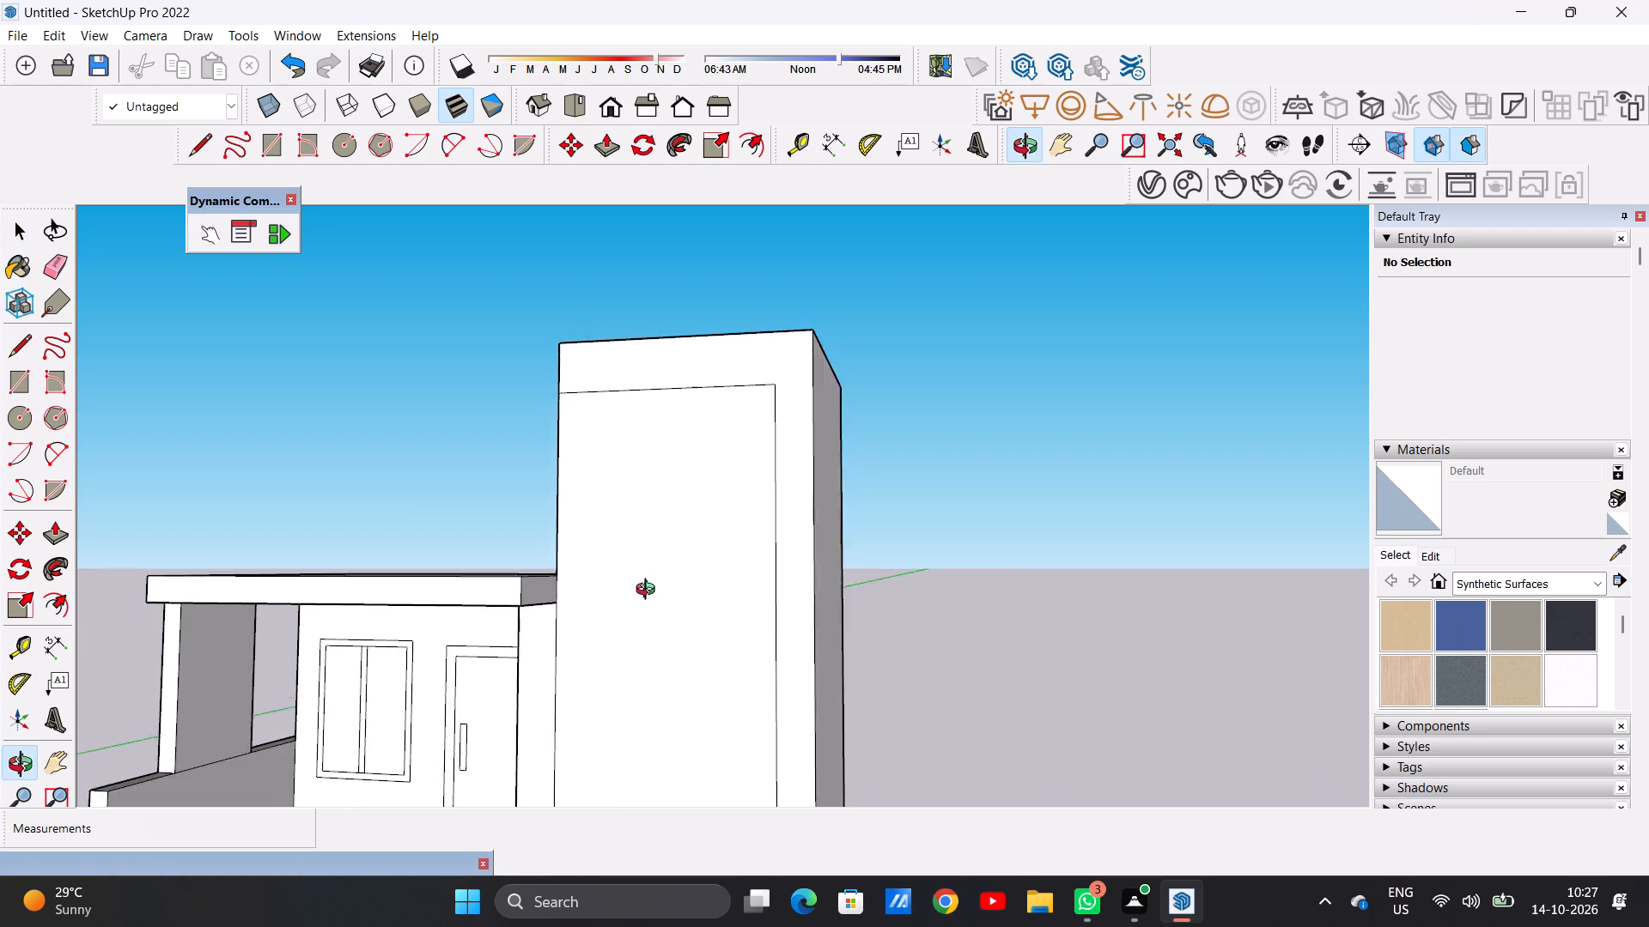
pyautogui.moveTo(649, 591); pyautogui.dragTo(677, 663, button='middle')
pyautogui.scroll(-4, 798, 536)
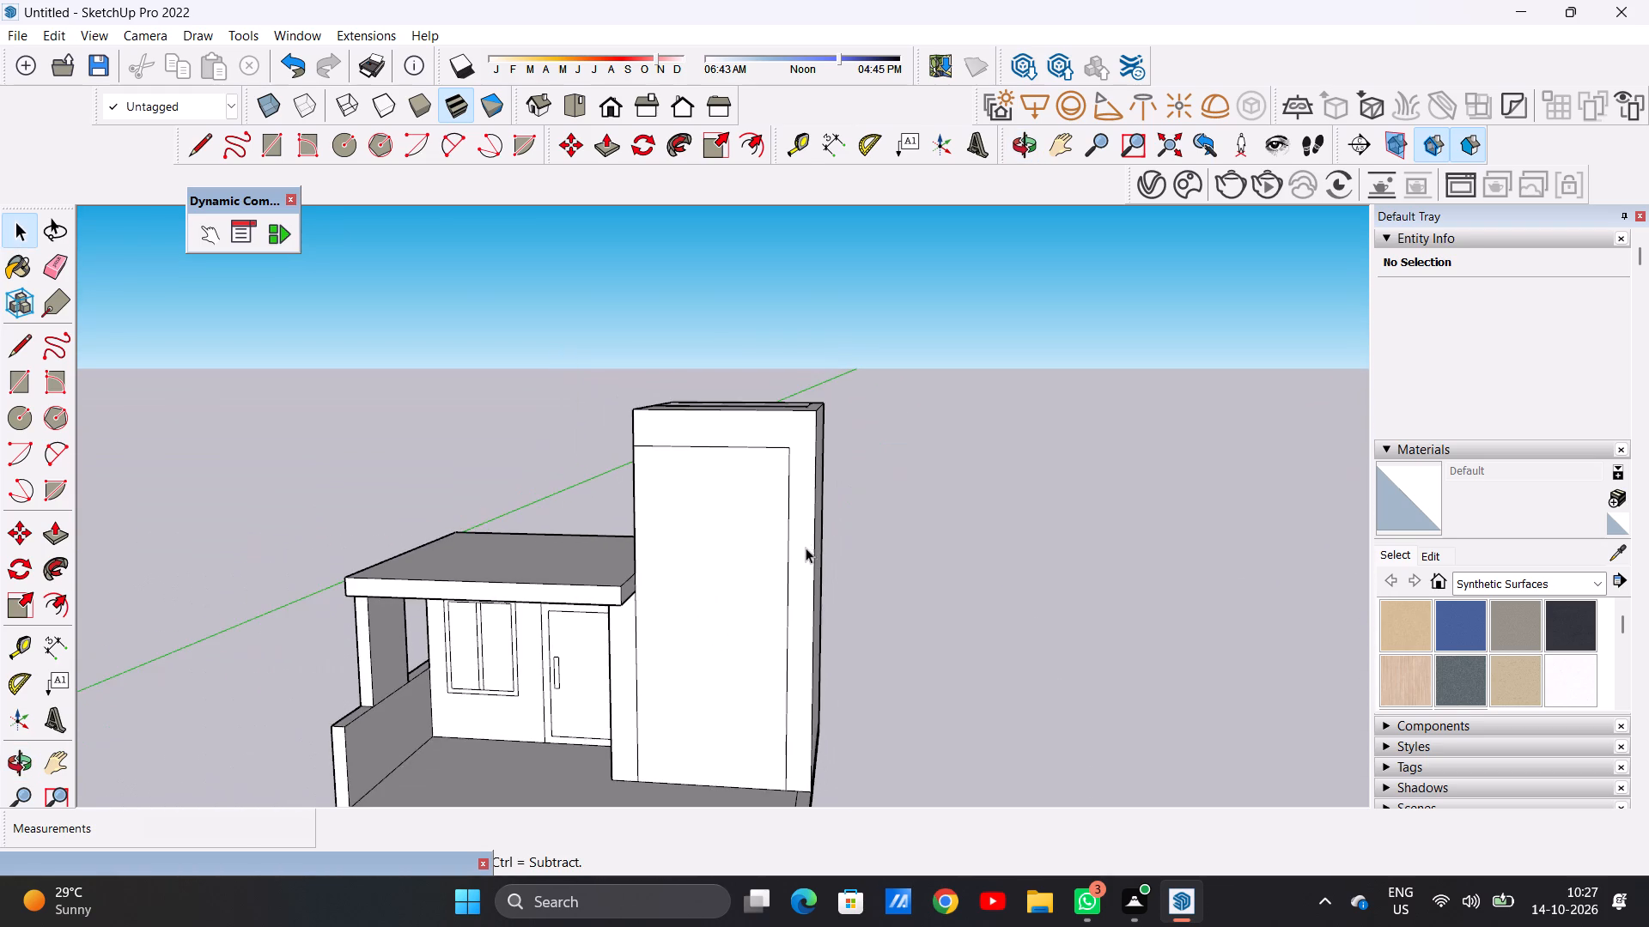
pyautogui.scroll(4, 806, 571)
pyautogui.scroll(-6, 739, 424)
pyautogui.scroll(3, 758, 498)
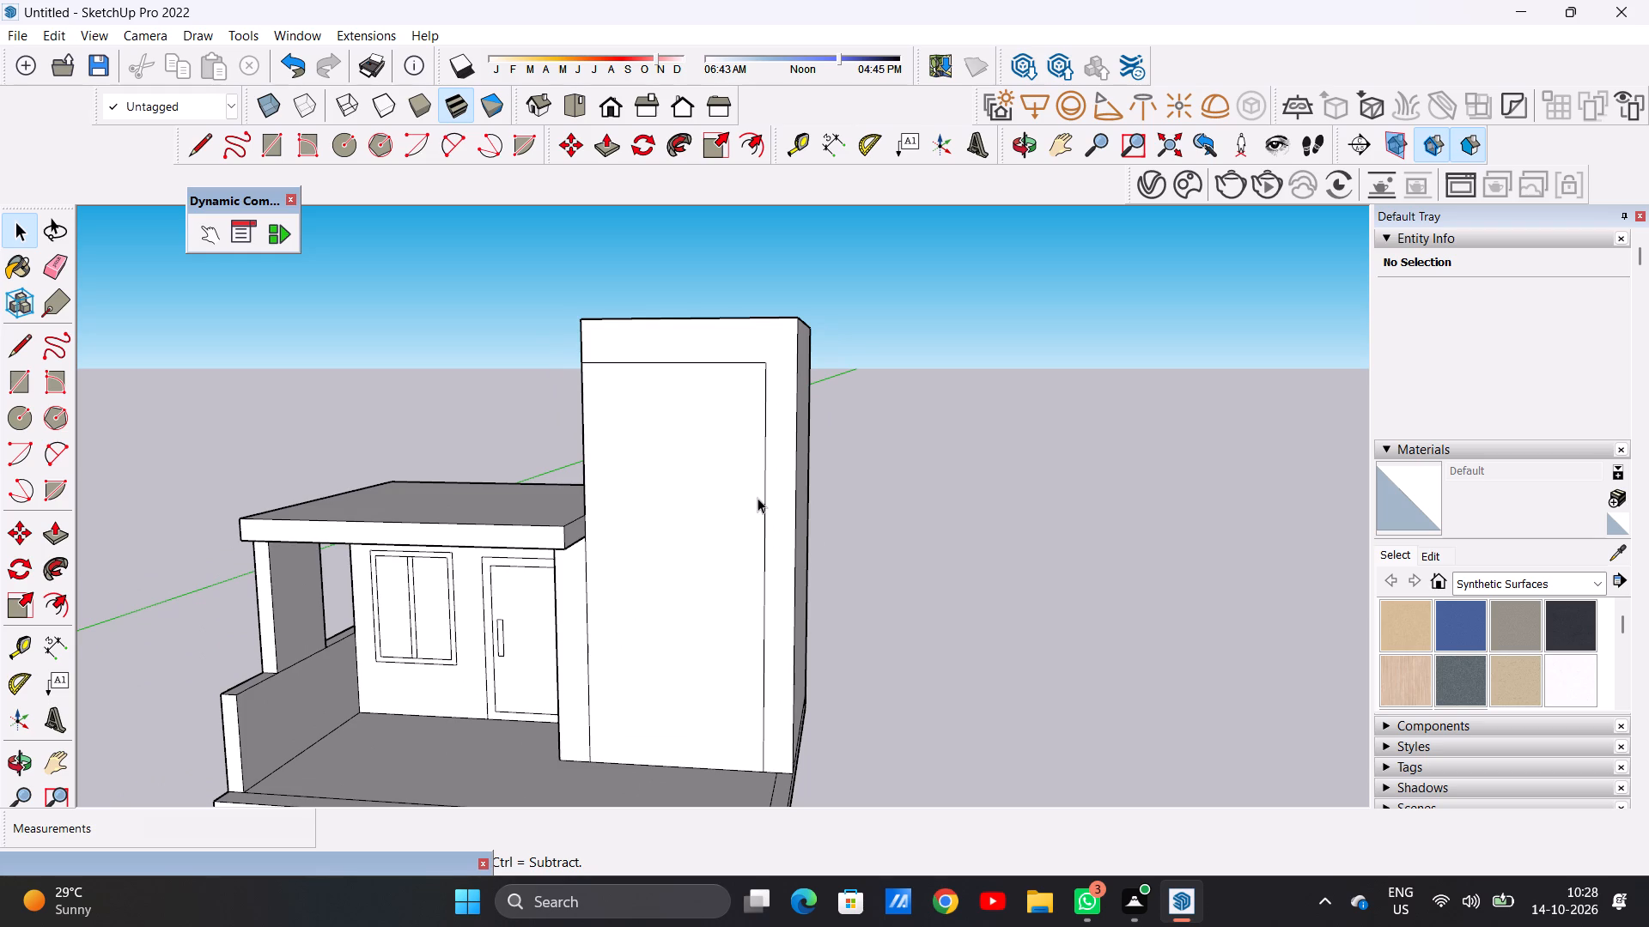
pyautogui.scroll(5, 758, 498)
pyautogui.scroll(-5, 823, 472)
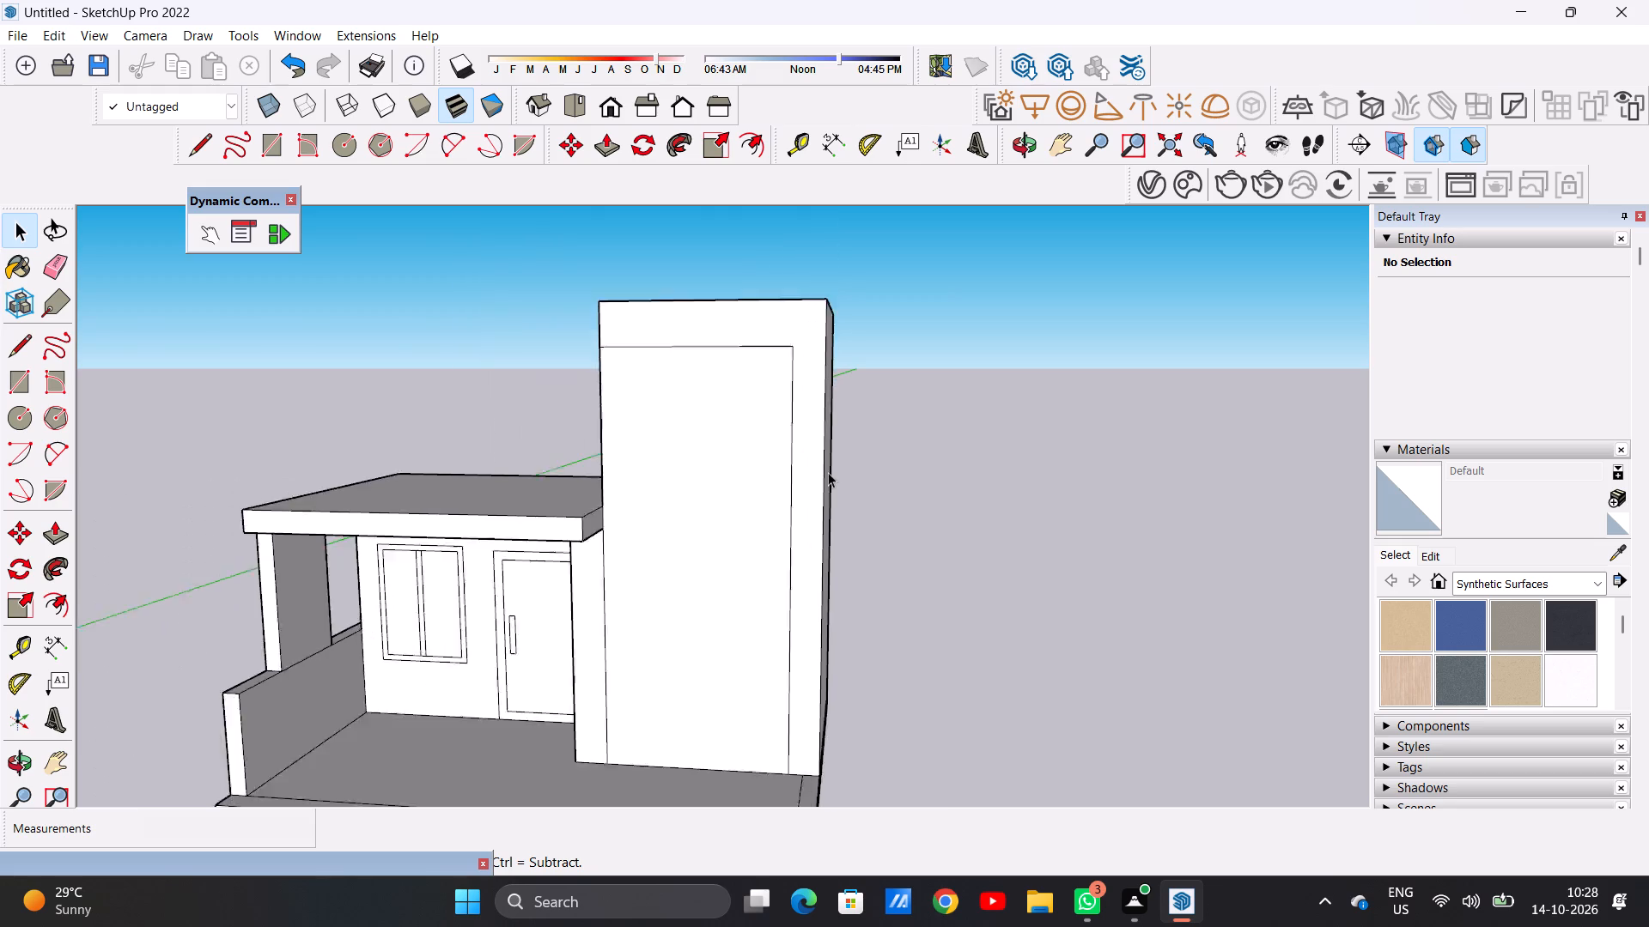
pyautogui.scroll(-7, 828, 472)
pyautogui.scroll(4, 818, 467)
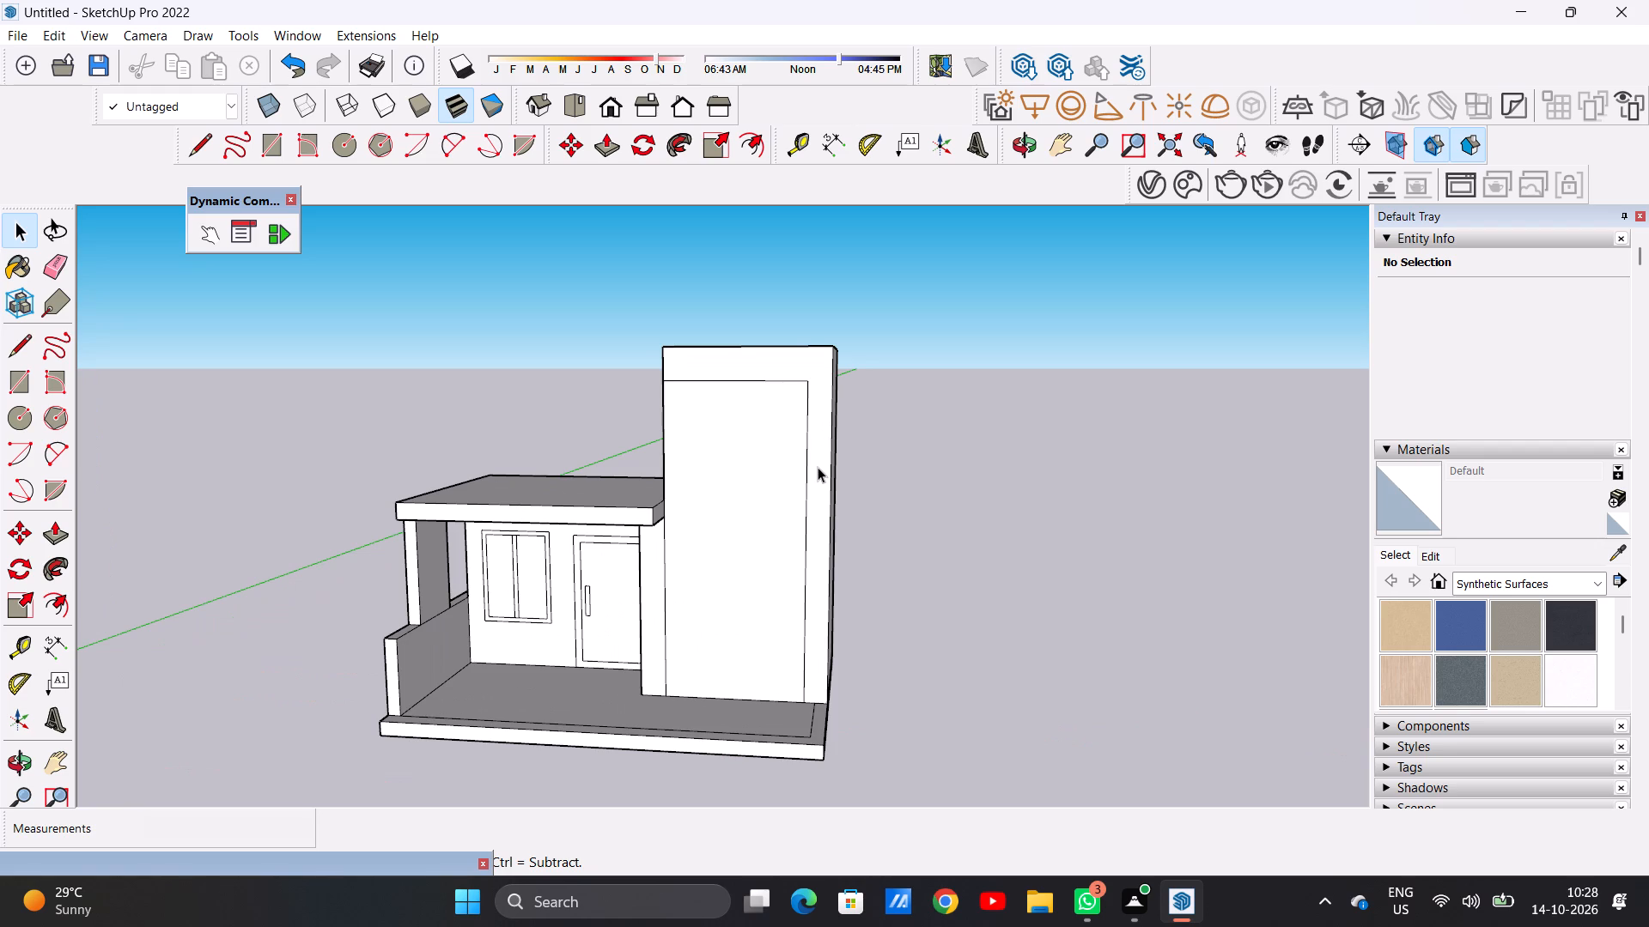
pyautogui.scroll(-3, 685, 543)
pyautogui.scroll(4, 702, 435)
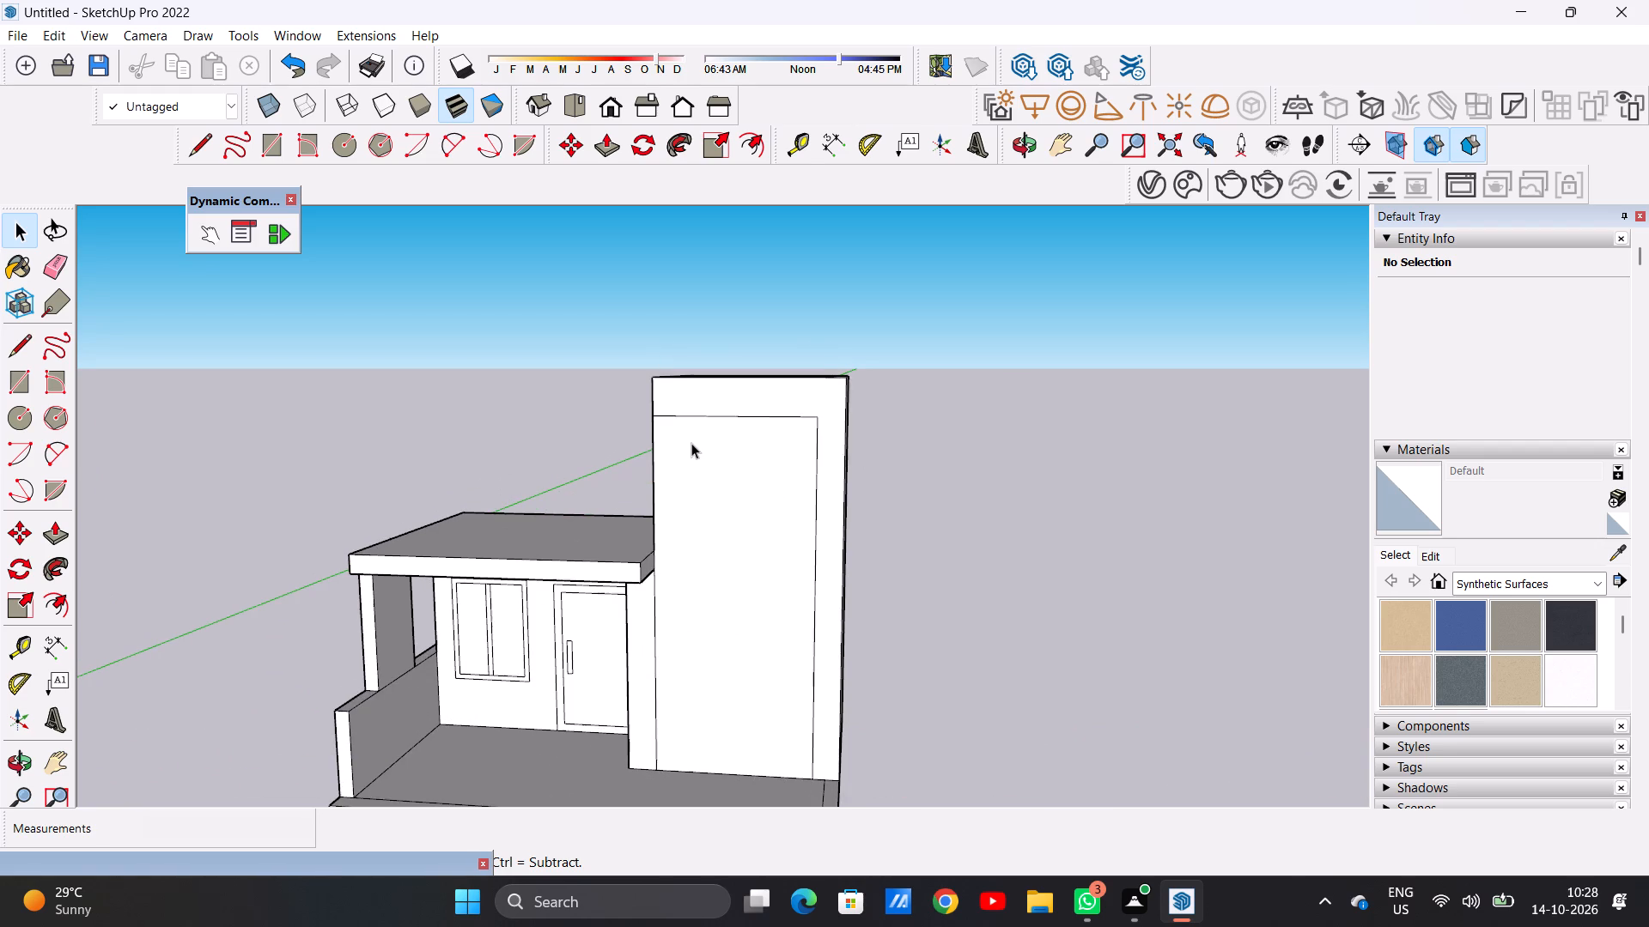
# Draw a line about 13' 9" long across the roof slab's top from the tower's front corner to the far side edge, parallel to the front.
pyautogui.moveTo(685, 443); pyautogui.dragTo(836, 444, button='middle')
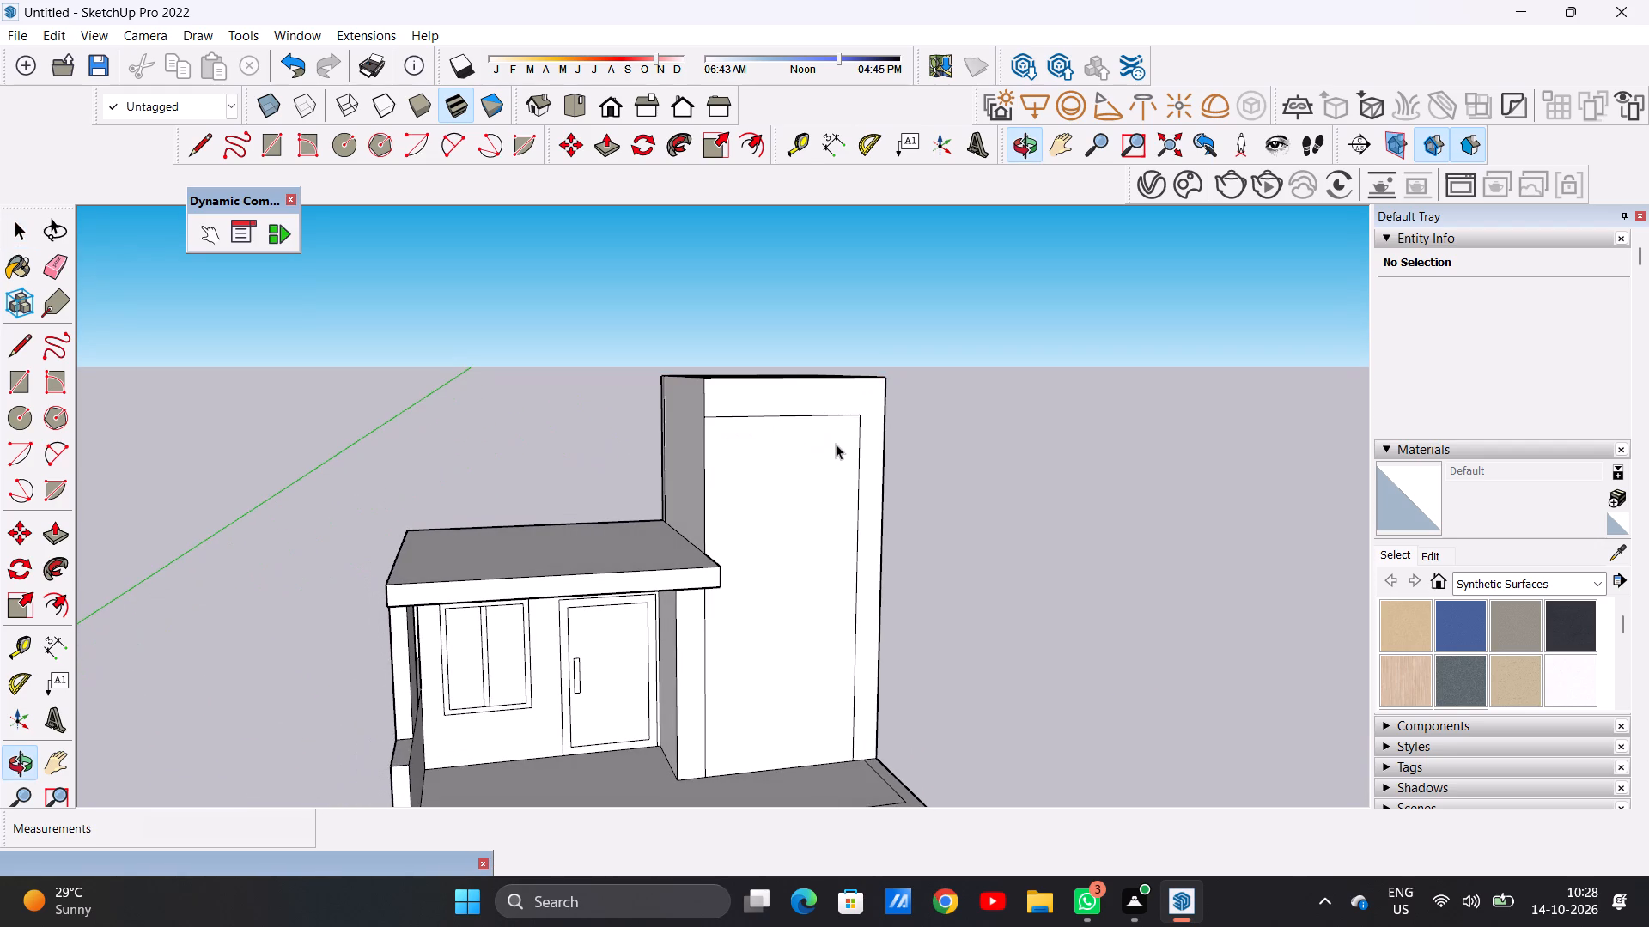
pyautogui.scroll(-1, 825, 448)
pyautogui.moveTo(583, 523); pyautogui.dragTo(508, 641, button='middle')
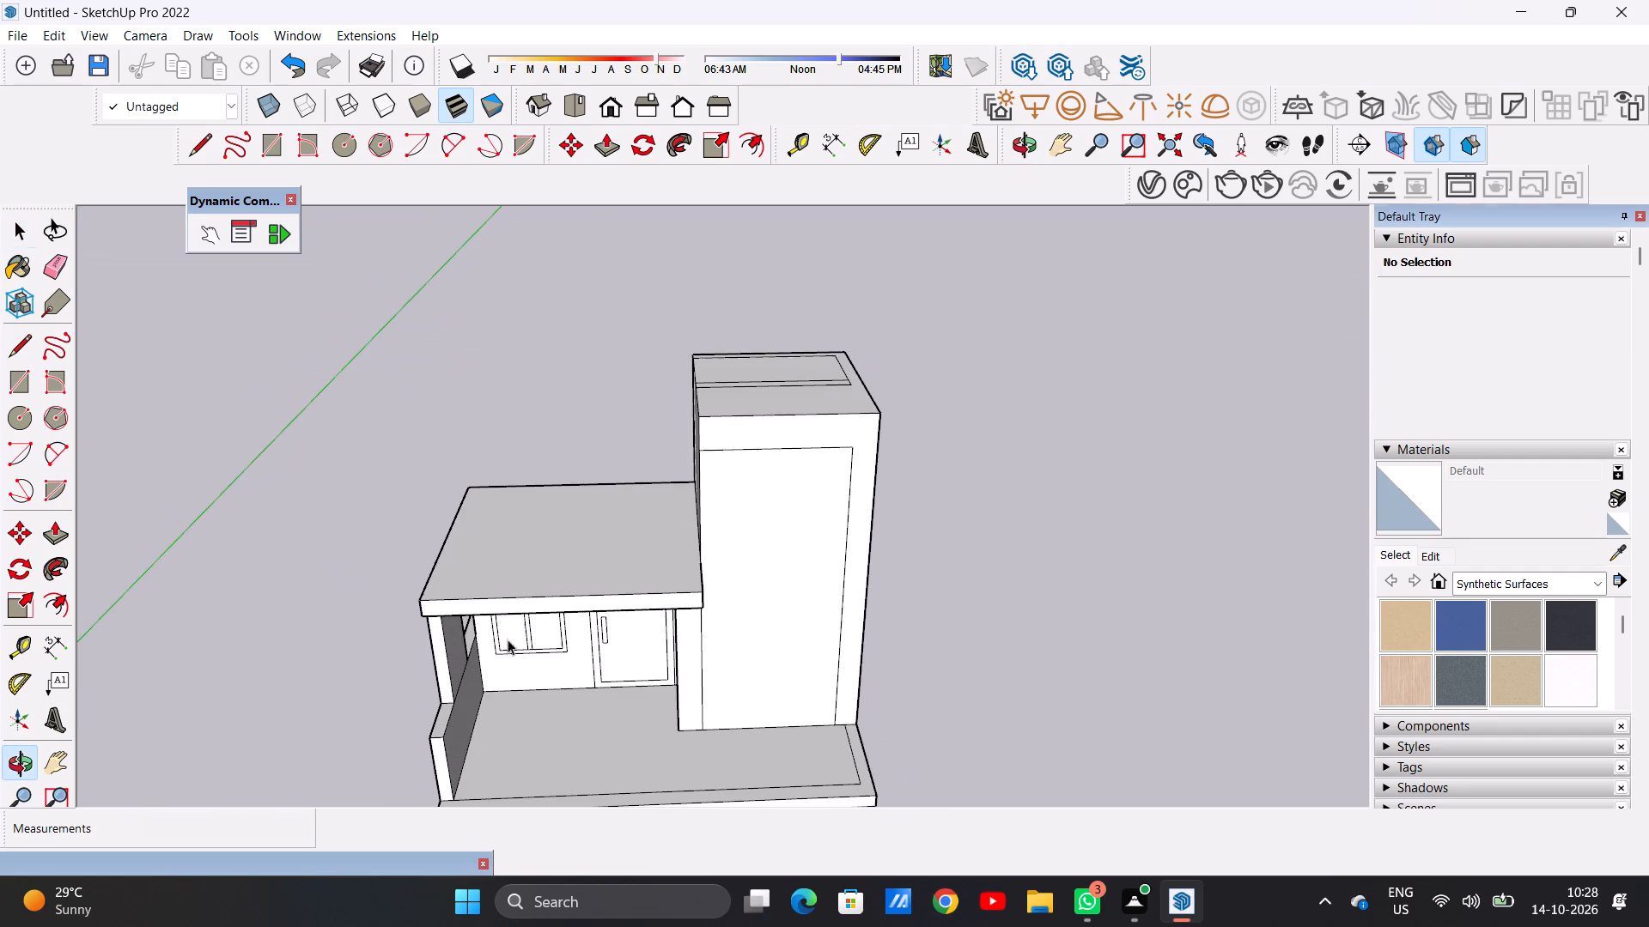
pyautogui.scroll(2, 526, 555)
pyautogui.moveTo(526, 554); pyautogui.dragTo(798, 555, button='middle')
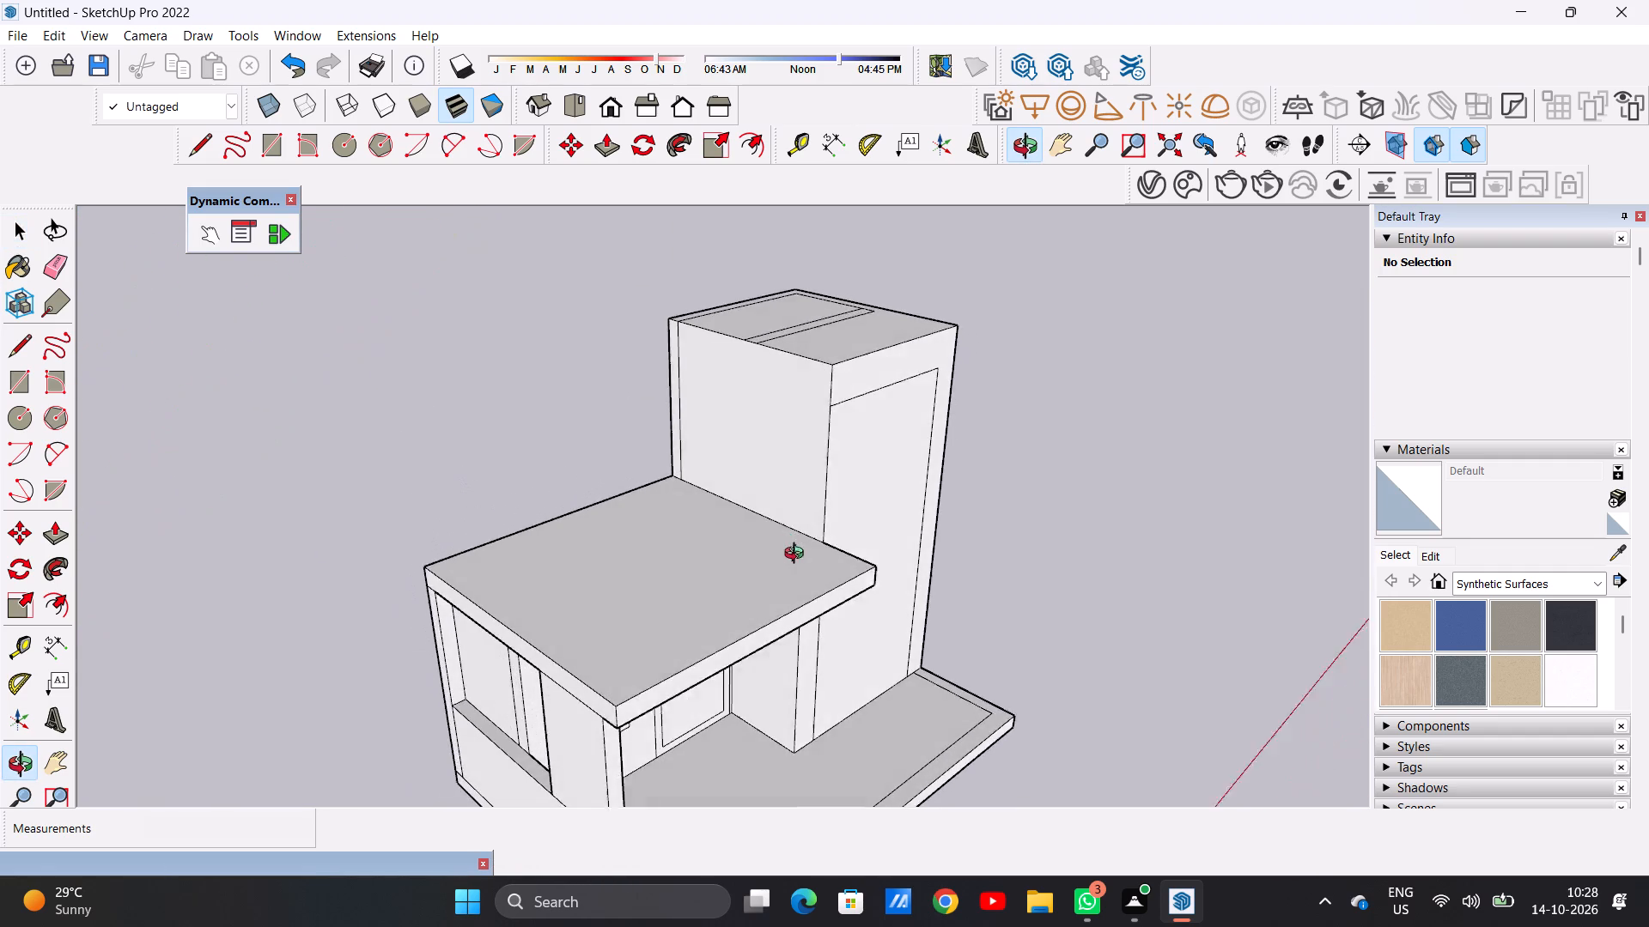
pyautogui.moveTo(798, 555); pyautogui.dragTo(830, 577, button='middle')
pyautogui.scroll(5, 884, 563)
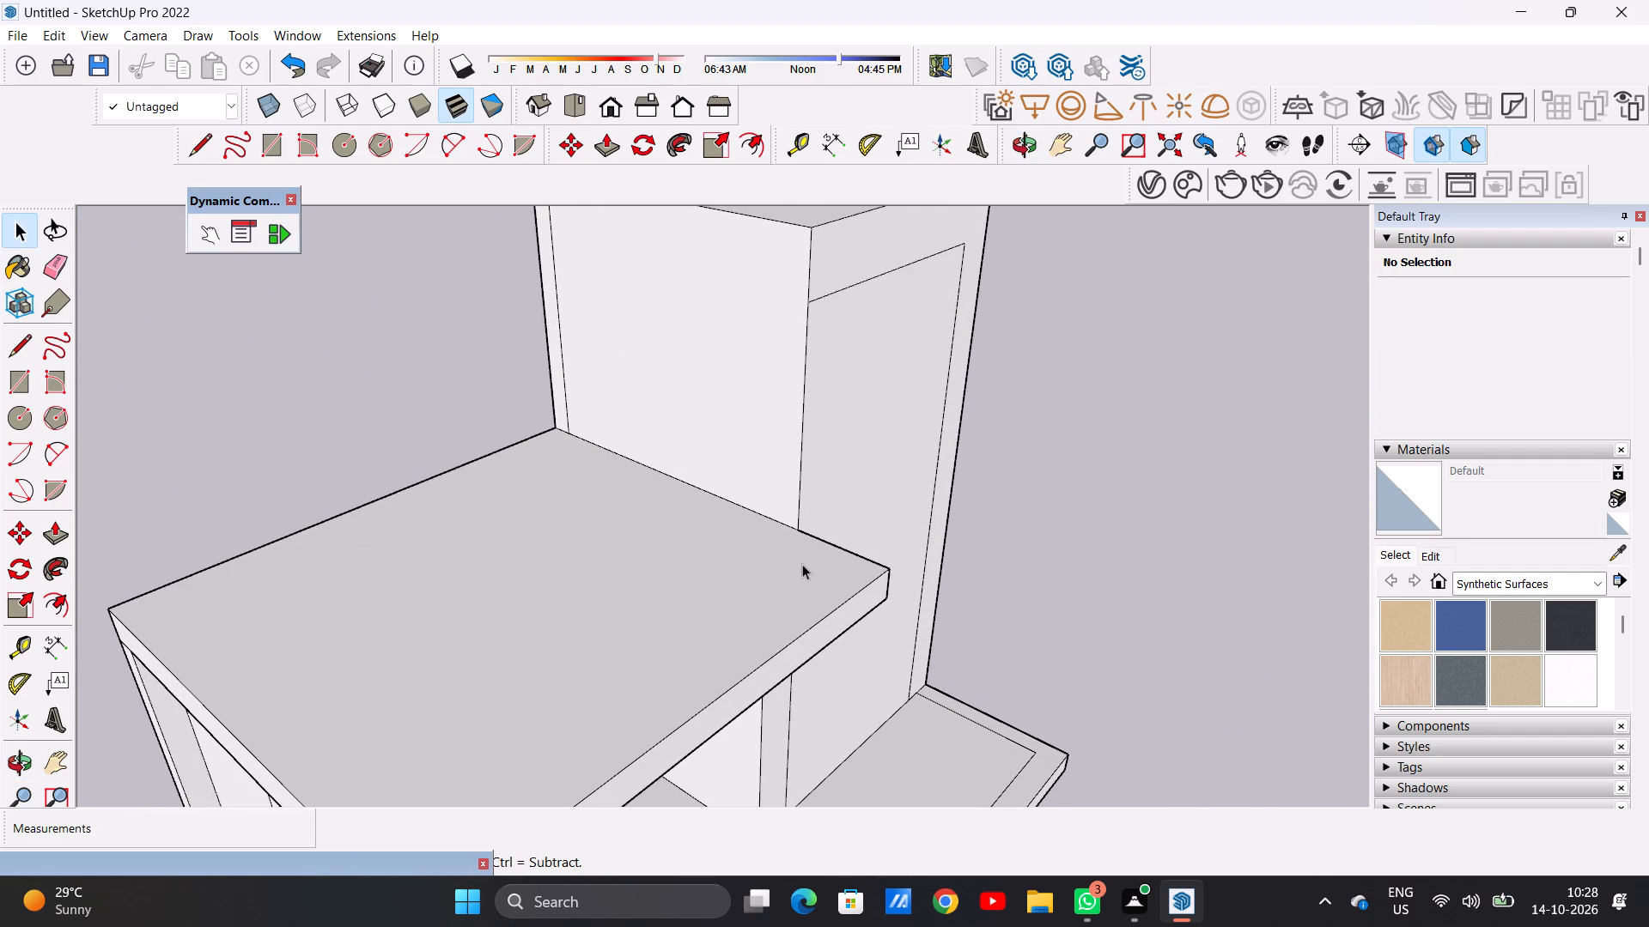
pyautogui.press('l')
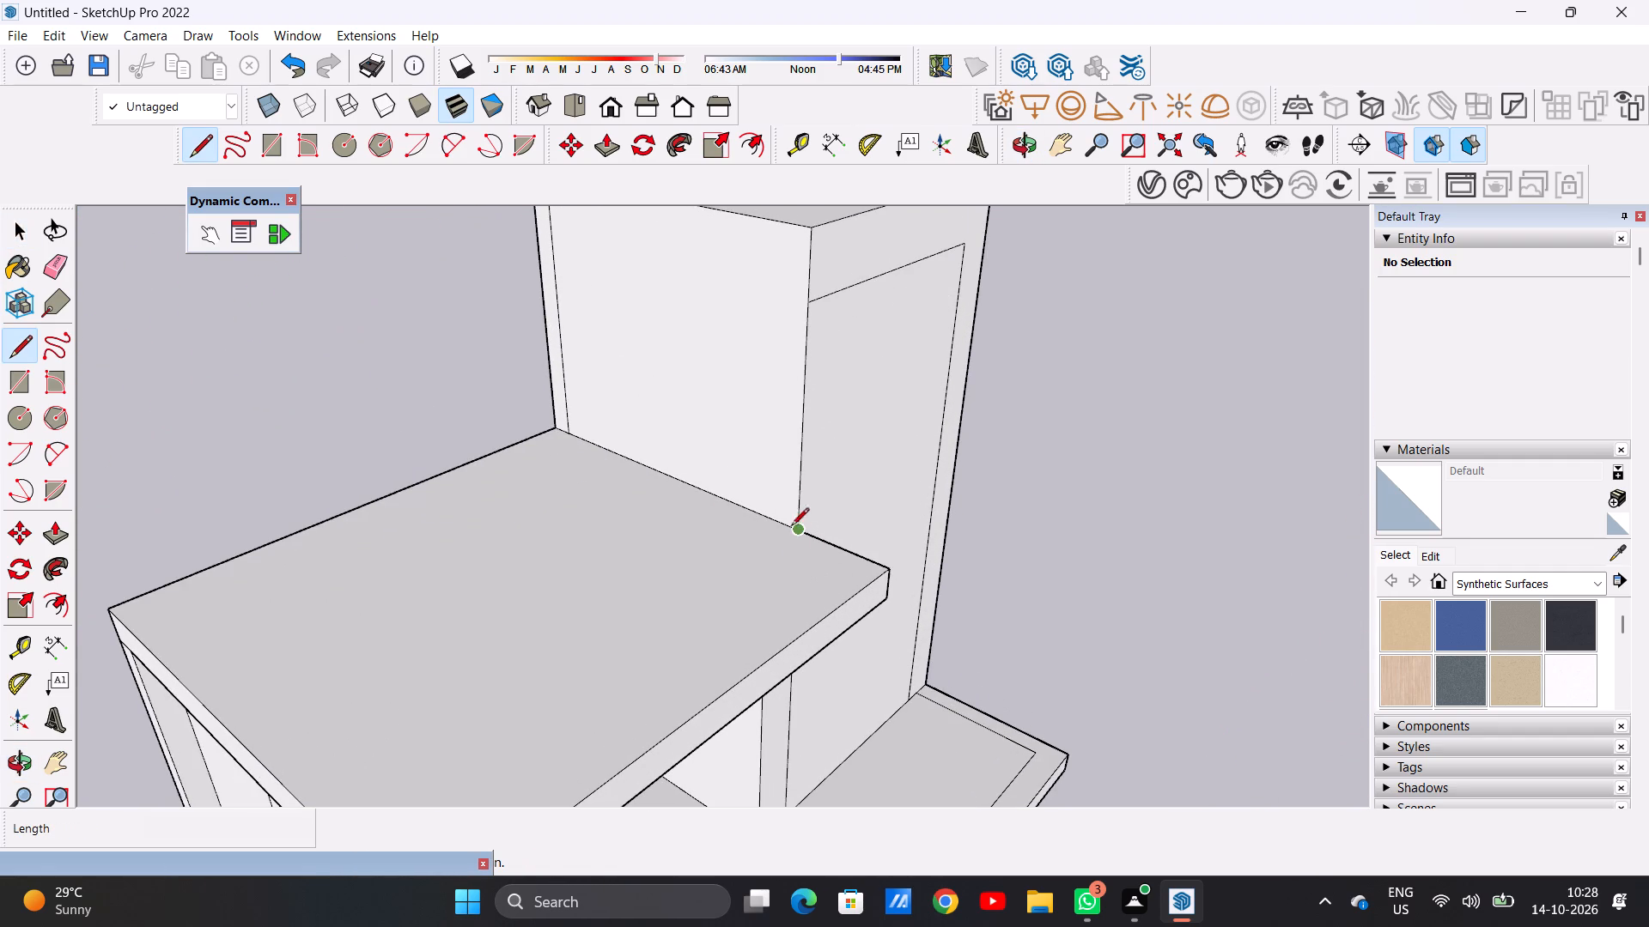
pyautogui.click(800, 527)
pyautogui.scroll(-5, 642, 619)
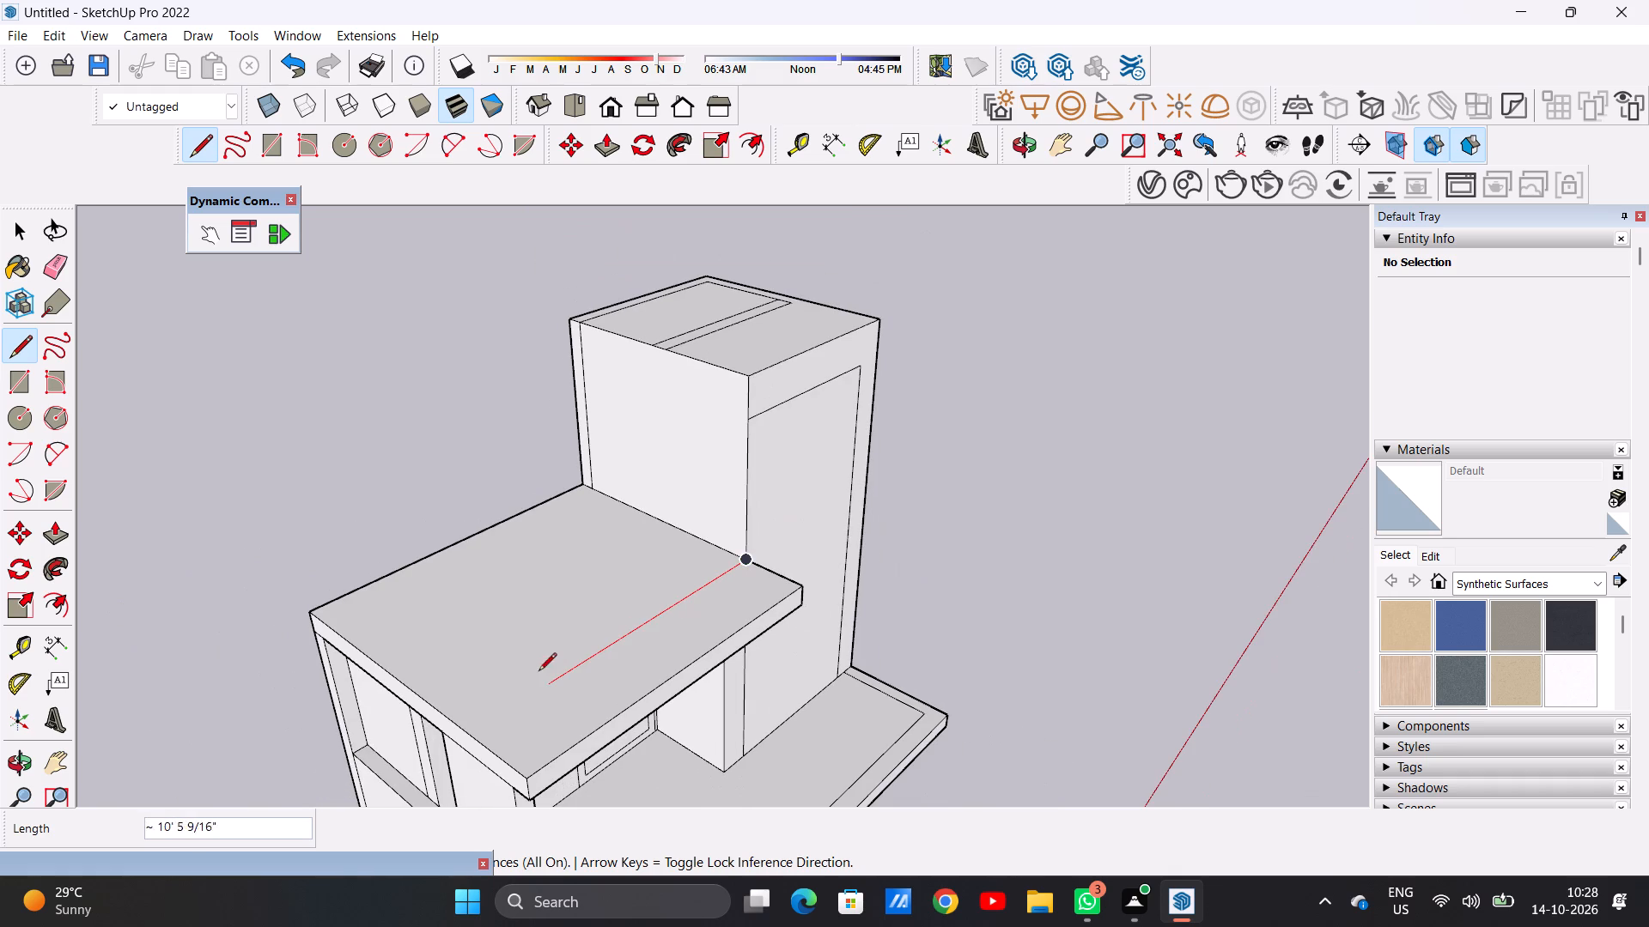
pyautogui.click(469, 737)
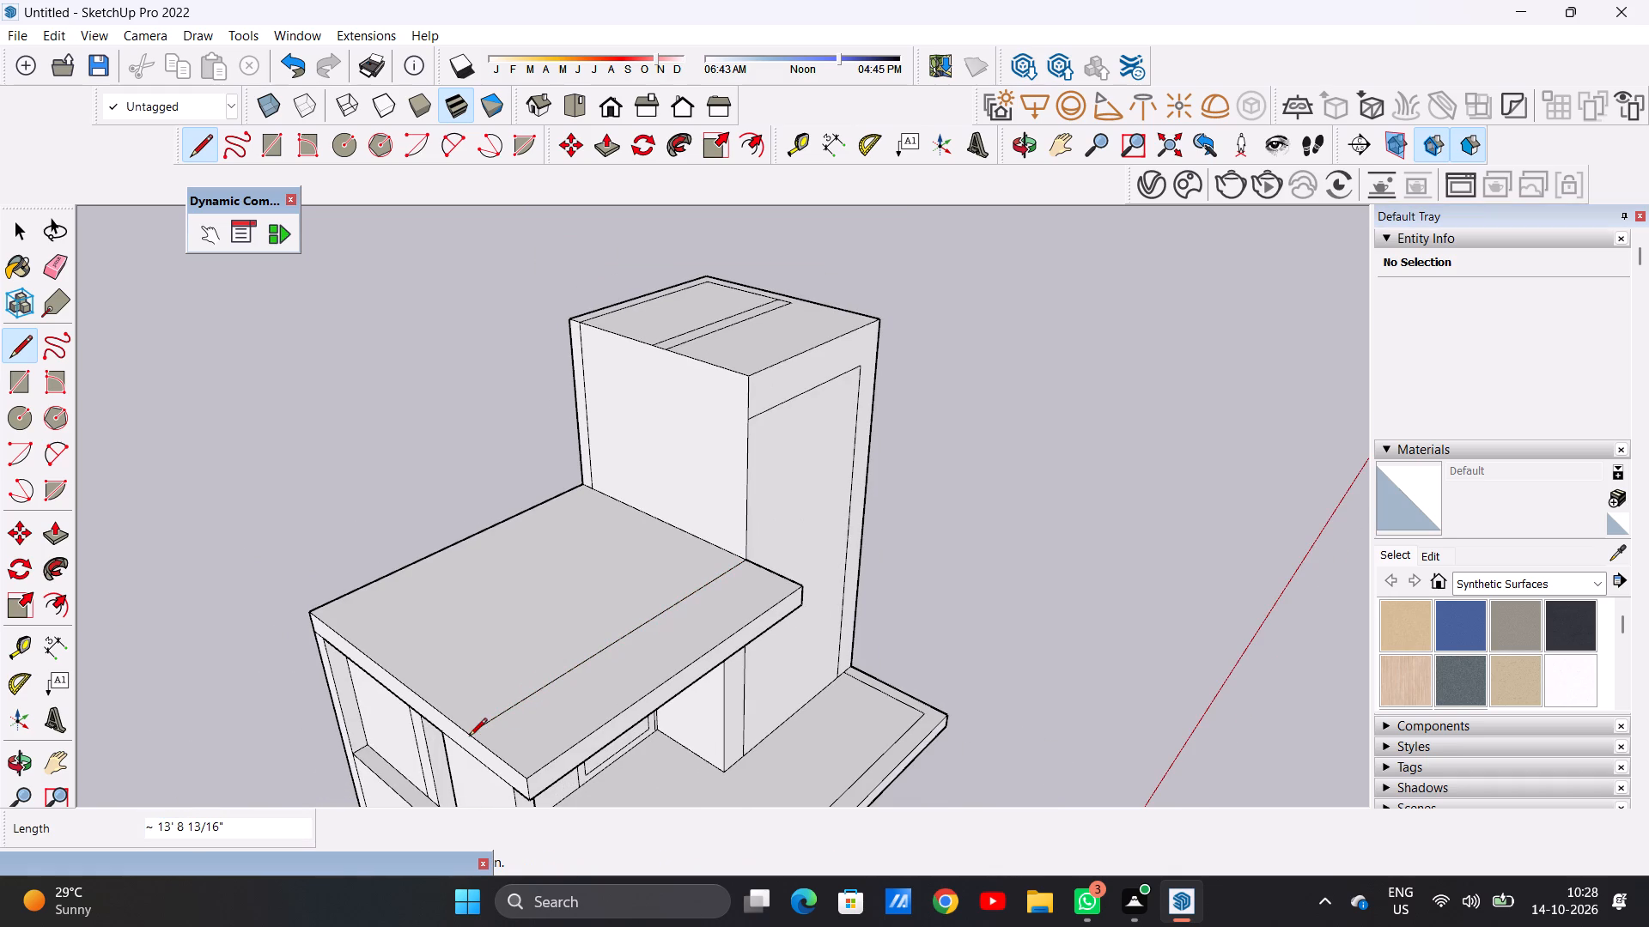
# Push/Pull the roof slab's larger face behind the dividing line up about 8' 1", level with the tower's top corner.
pyautogui.press('space')
pyautogui.write('P')
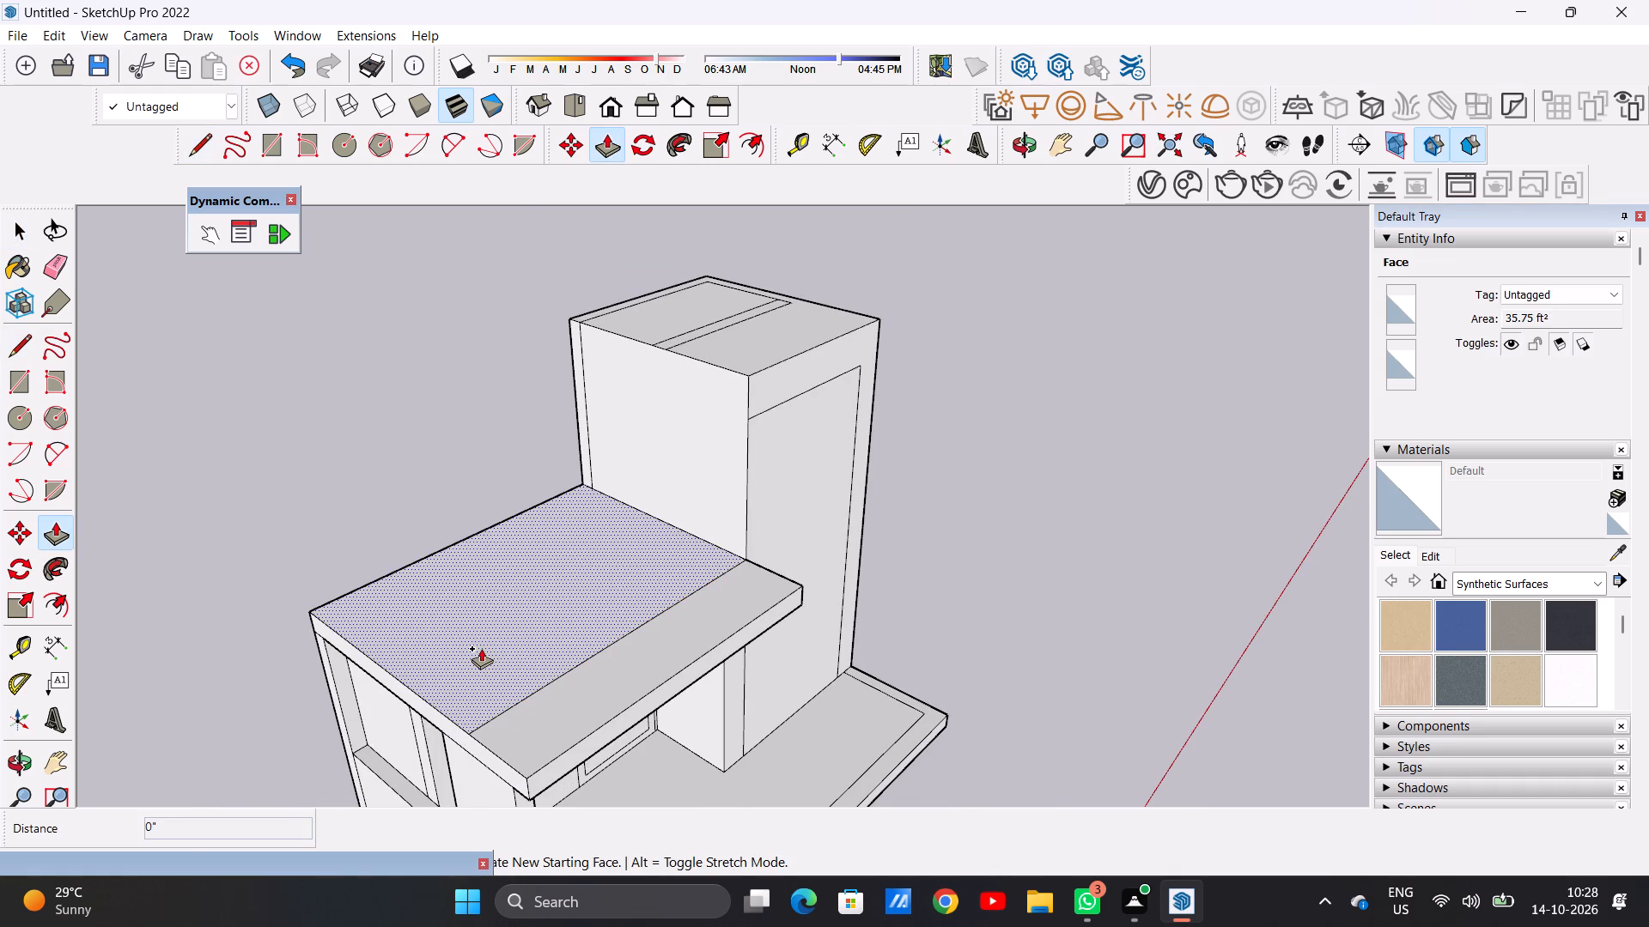
pyautogui.click(481, 648)
pyautogui.scroll(-6, 505, 515)
pyautogui.scroll(7, 612, 426)
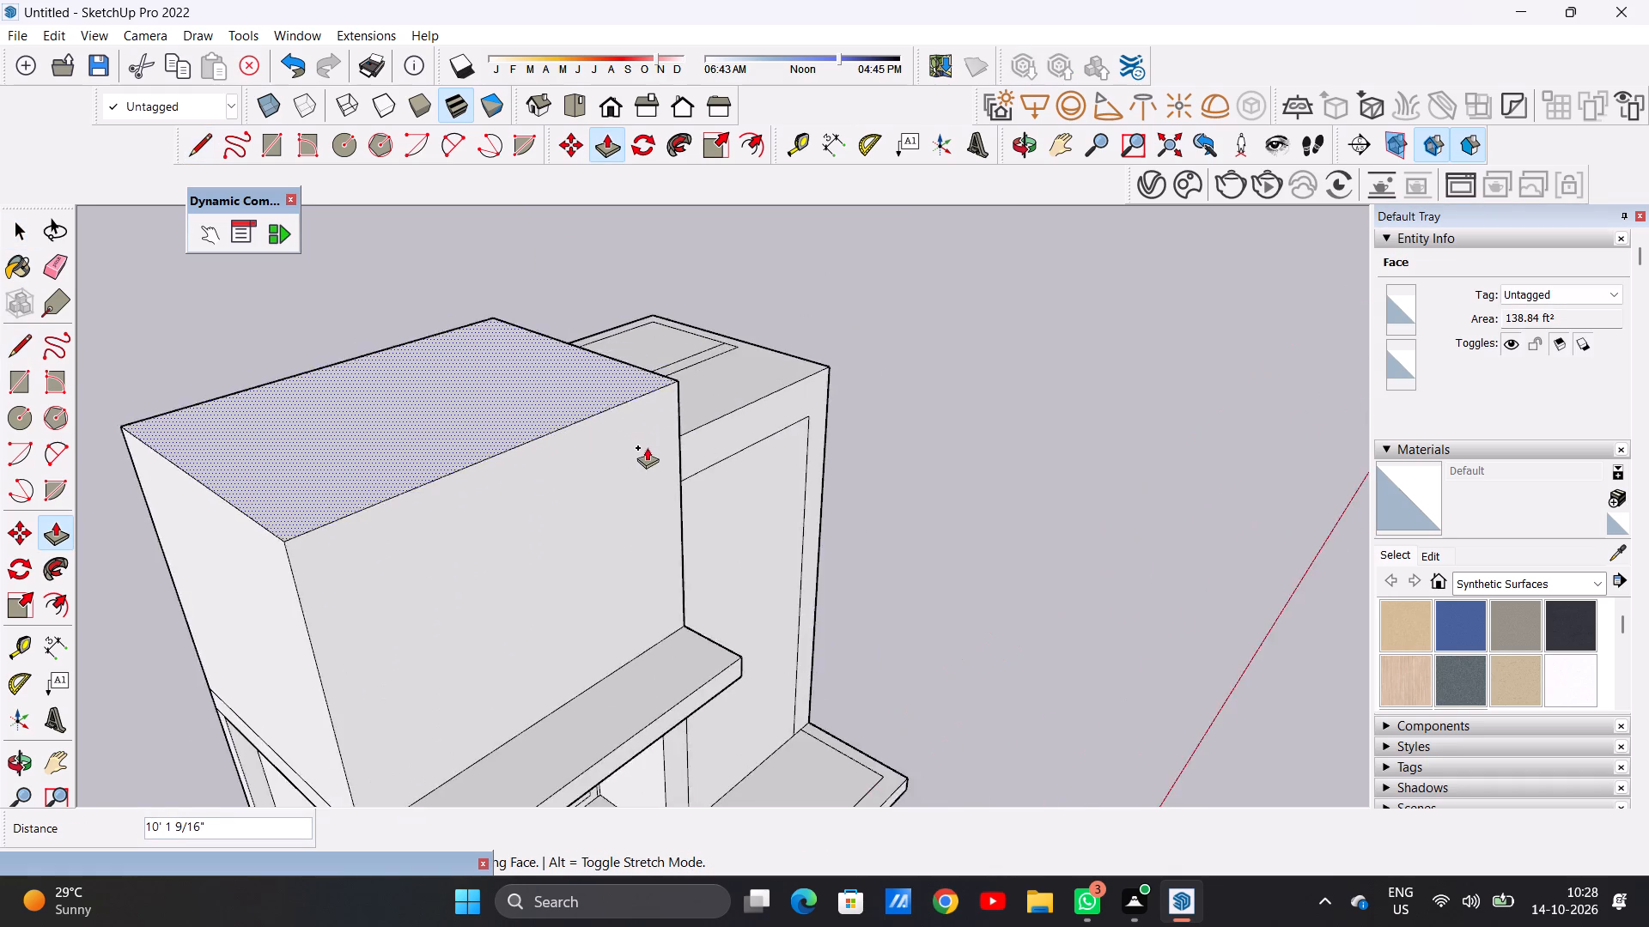
pyautogui.scroll(4, 647, 447)
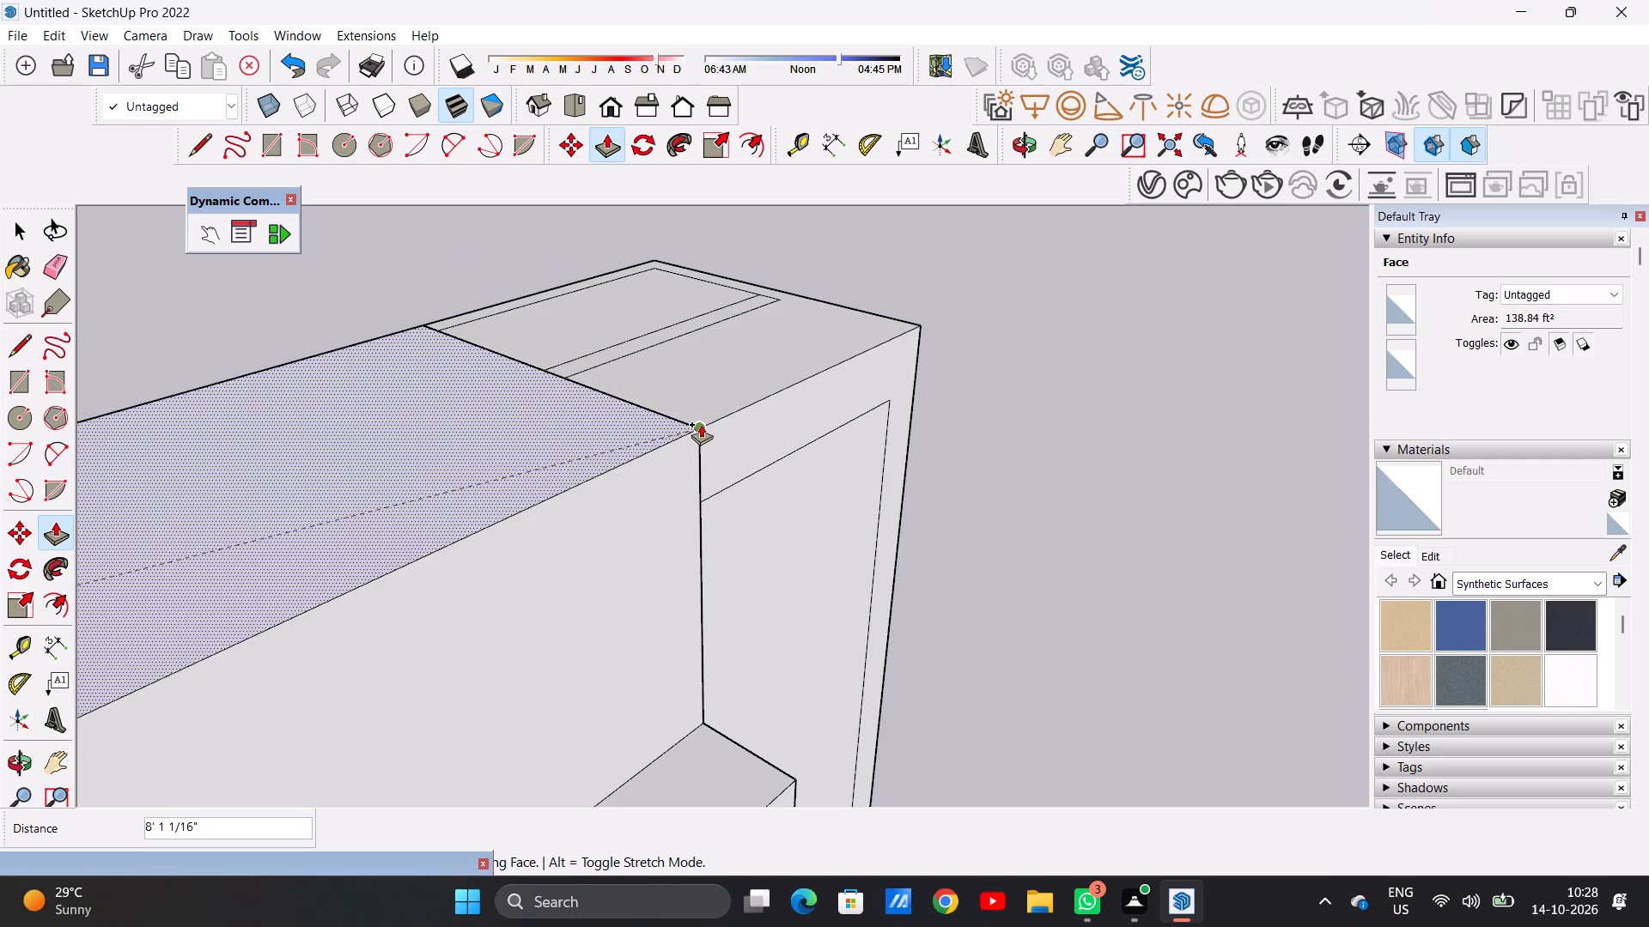
pyautogui.click(701, 424)
pyautogui.press('space')
# Erase the leftover inner border and parallel lines on the tower's top face.
pyautogui.scroll(-3, 682, 458)
pyautogui.moveTo(677, 471); pyautogui.dragTo(192, 427, button='middle')
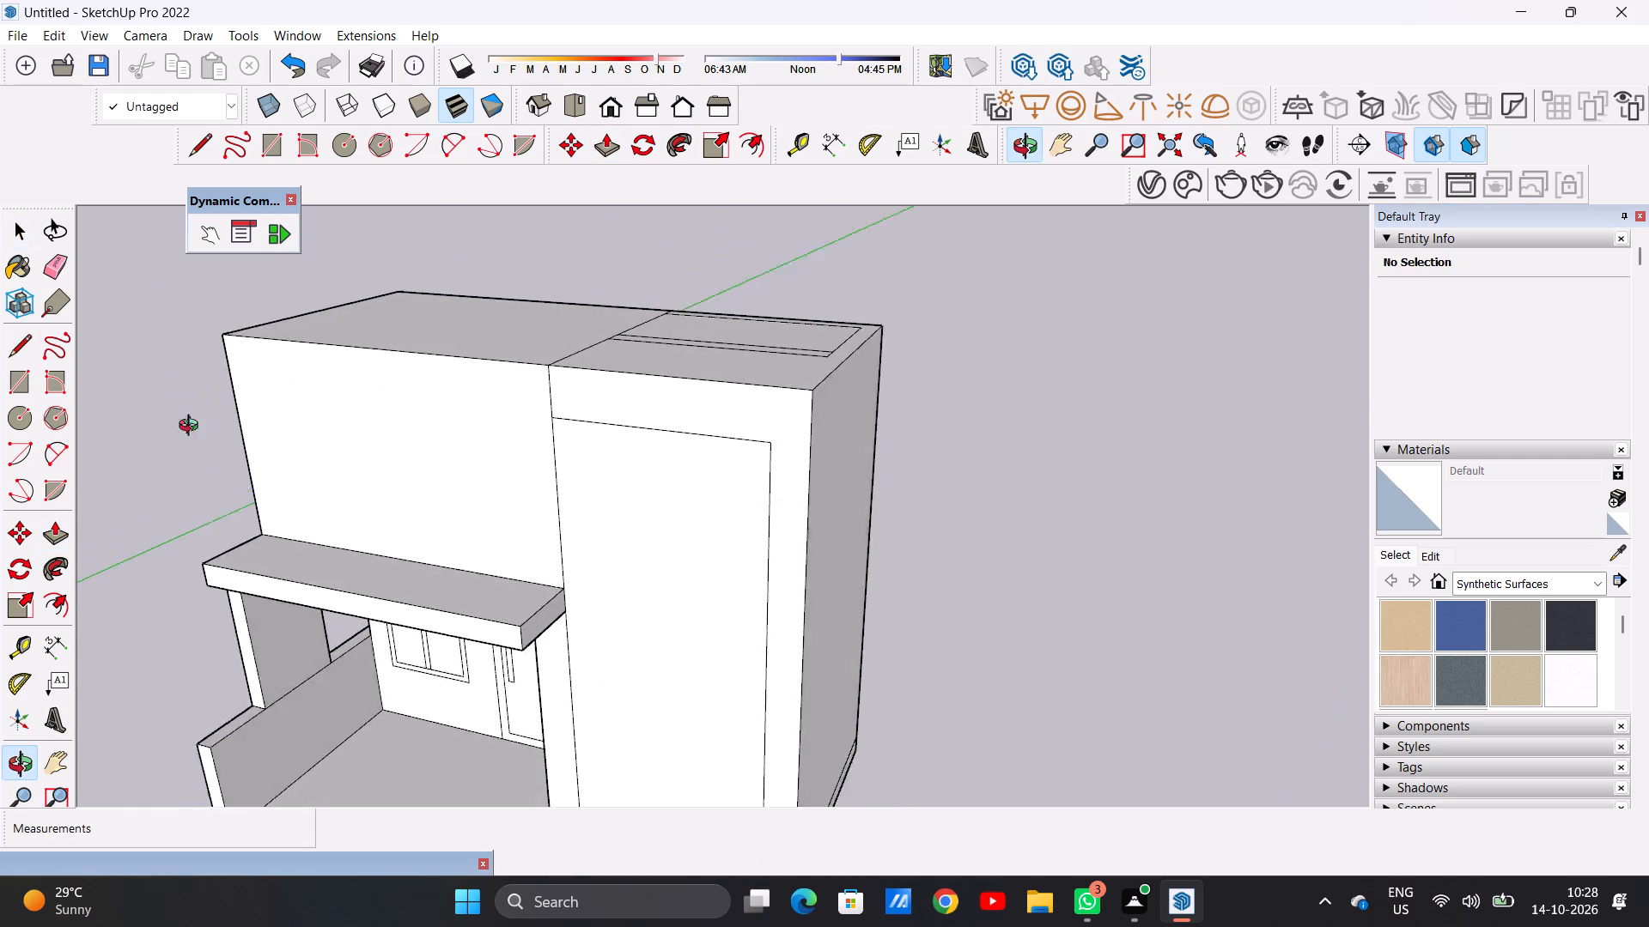
pyautogui.moveTo(192, 427); pyautogui.dragTo(149, 427, button='middle')
pyautogui.scroll(13, 568, 326)
pyautogui.moveTo(598, 269); pyautogui.dragTo(628, 420, button='middle')
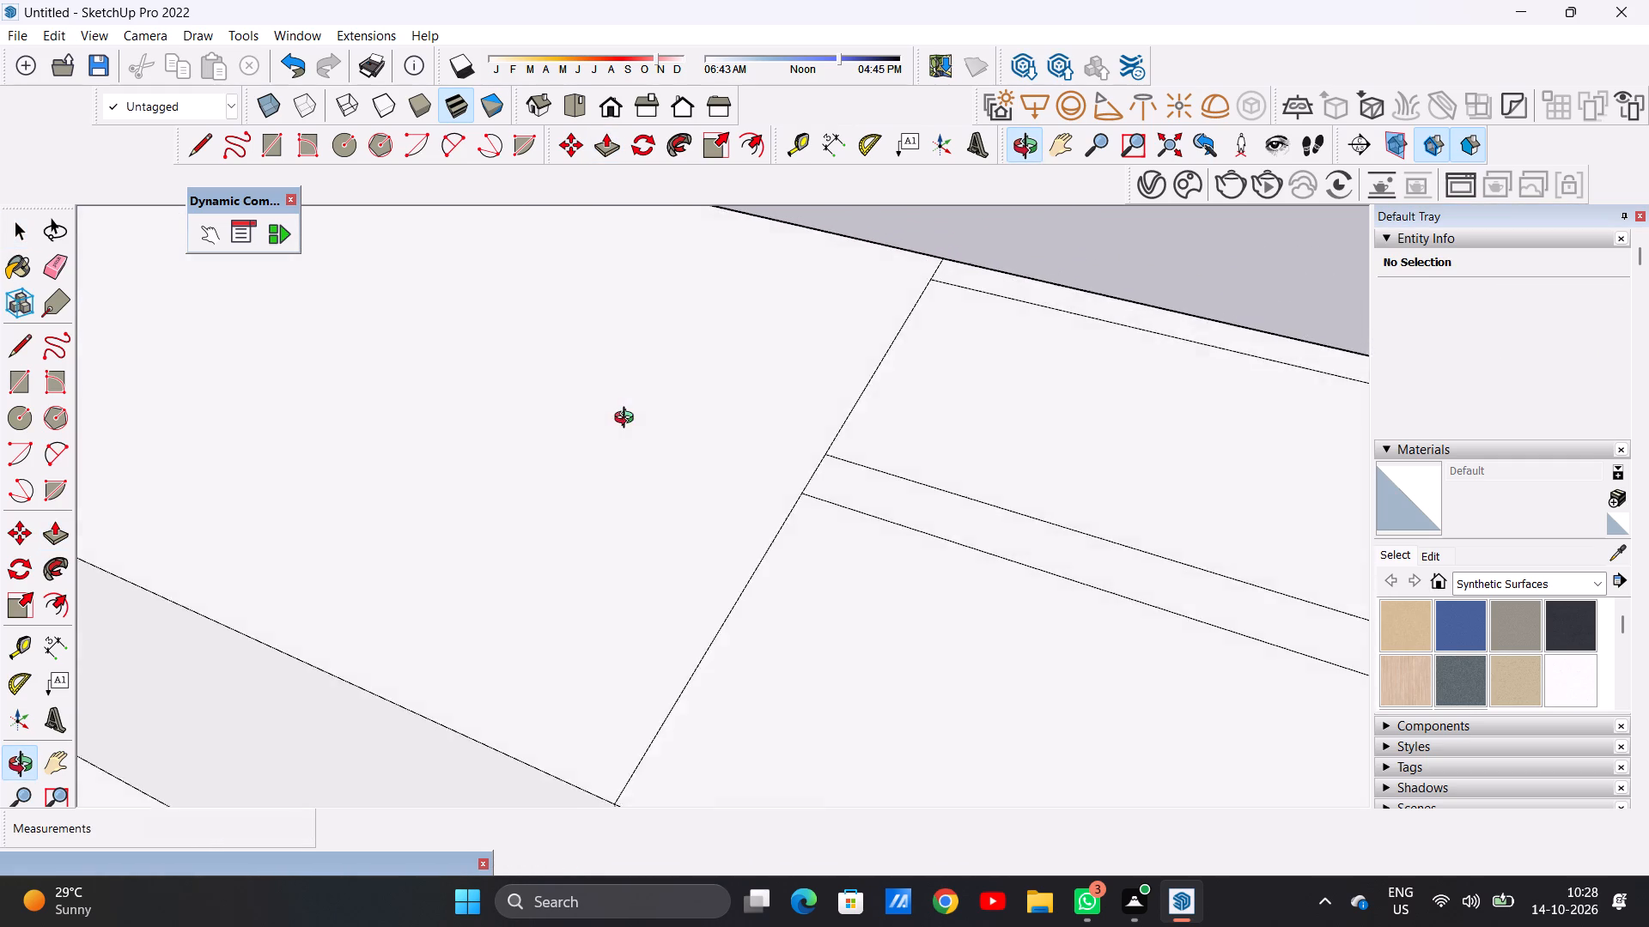
pyautogui.moveTo(628, 420); pyautogui.dragTo(776, 421, button='middle')
pyautogui.scroll(1, 776, 421)
pyautogui.scroll(-20, 754, 422)
pyautogui.moveTo(734, 552); pyautogui.dragTo(734, 476, button='middle')
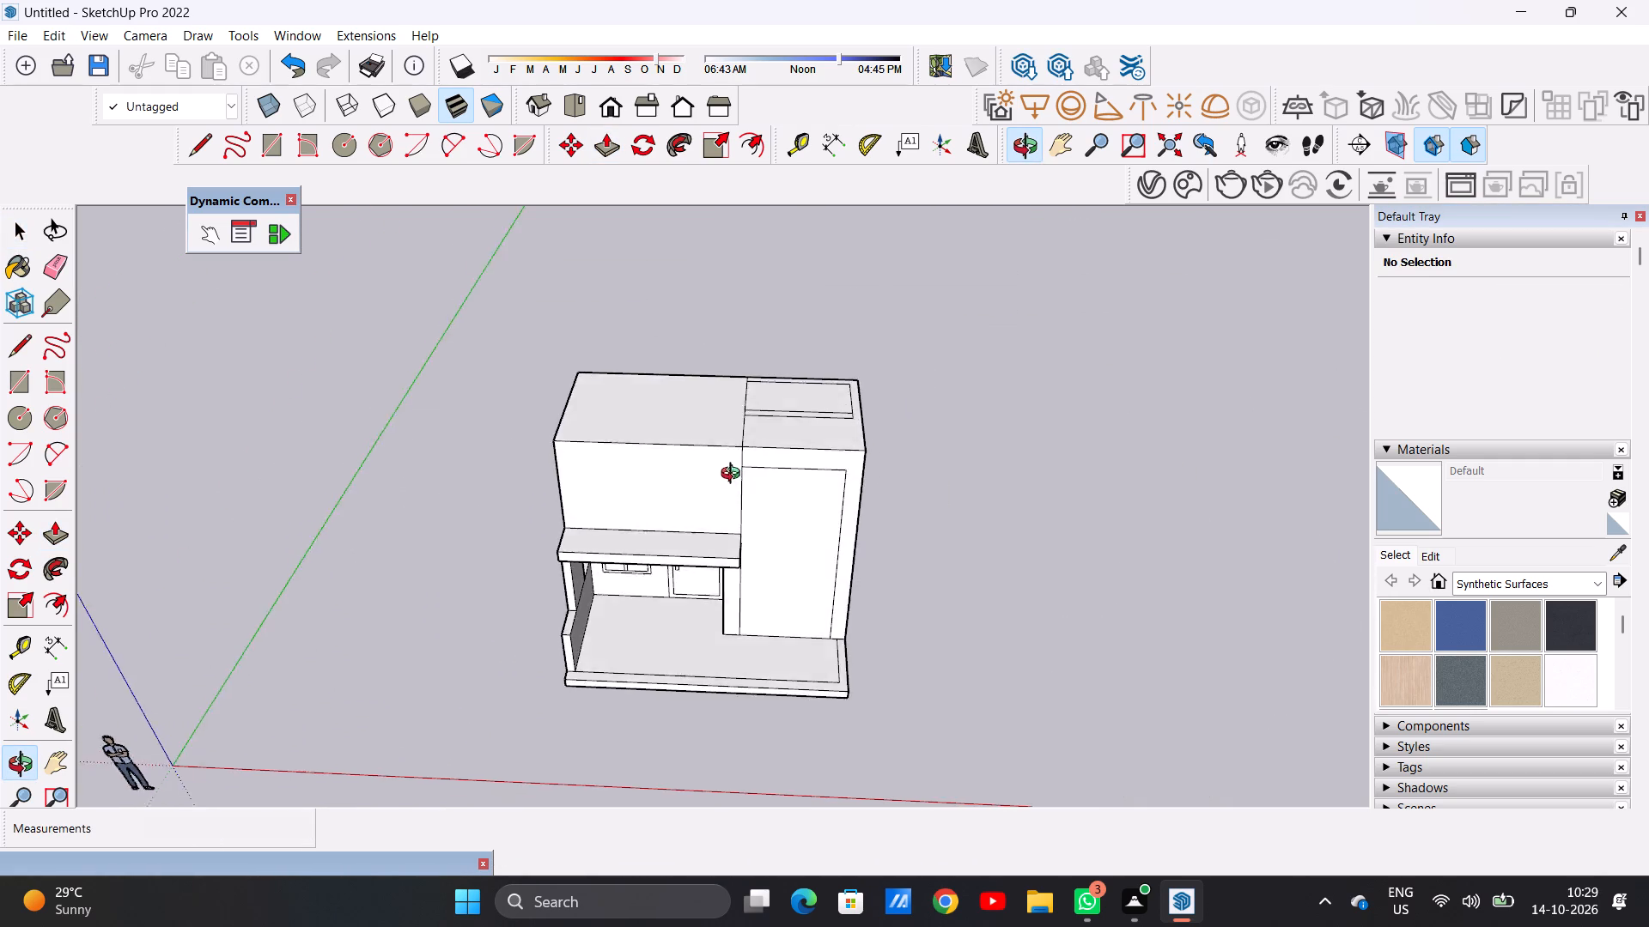
pyautogui.moveTo(734, 476); pyautogui.dragTo(745, 573, button='middle')
pyautogui.scroll(7, 813, 457)
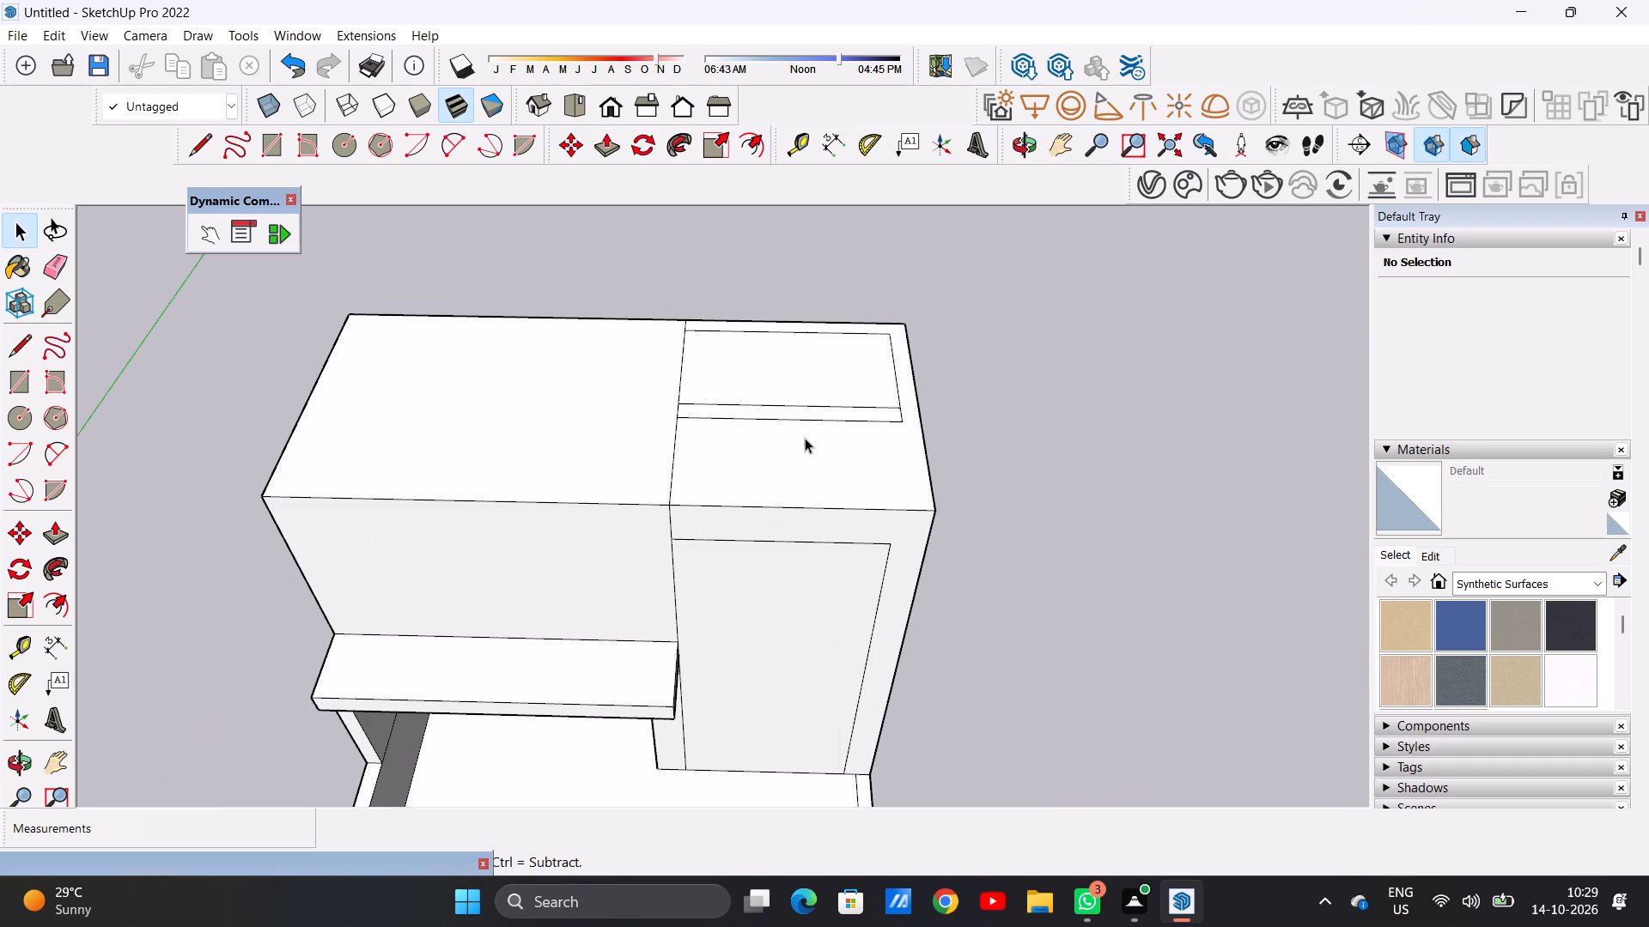
pyautogui.press('e')
pyautogui.moveTo(812, 397); pyautogui.dragTo(806, 422)
pyautogui.scroll(6, 851, 390)
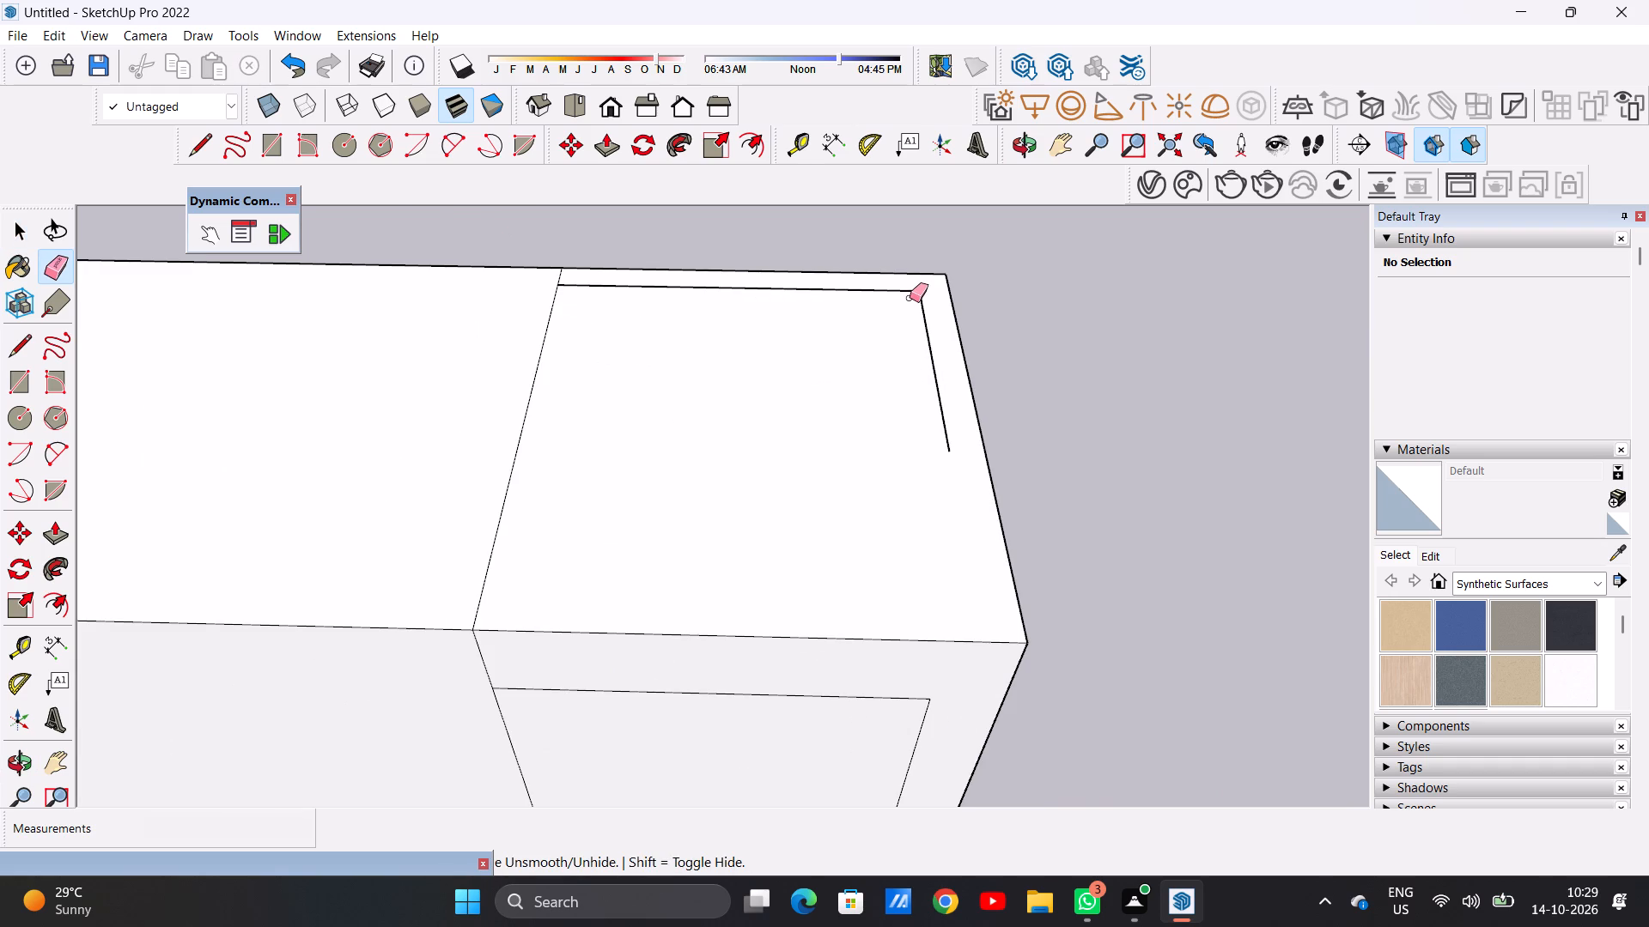
pyautogui.moveTo(913, 290); pyautogui.dragTo(921, 318)
pyautogui.moveTo(936, 341); pyautogui.dragTo(923, 349)
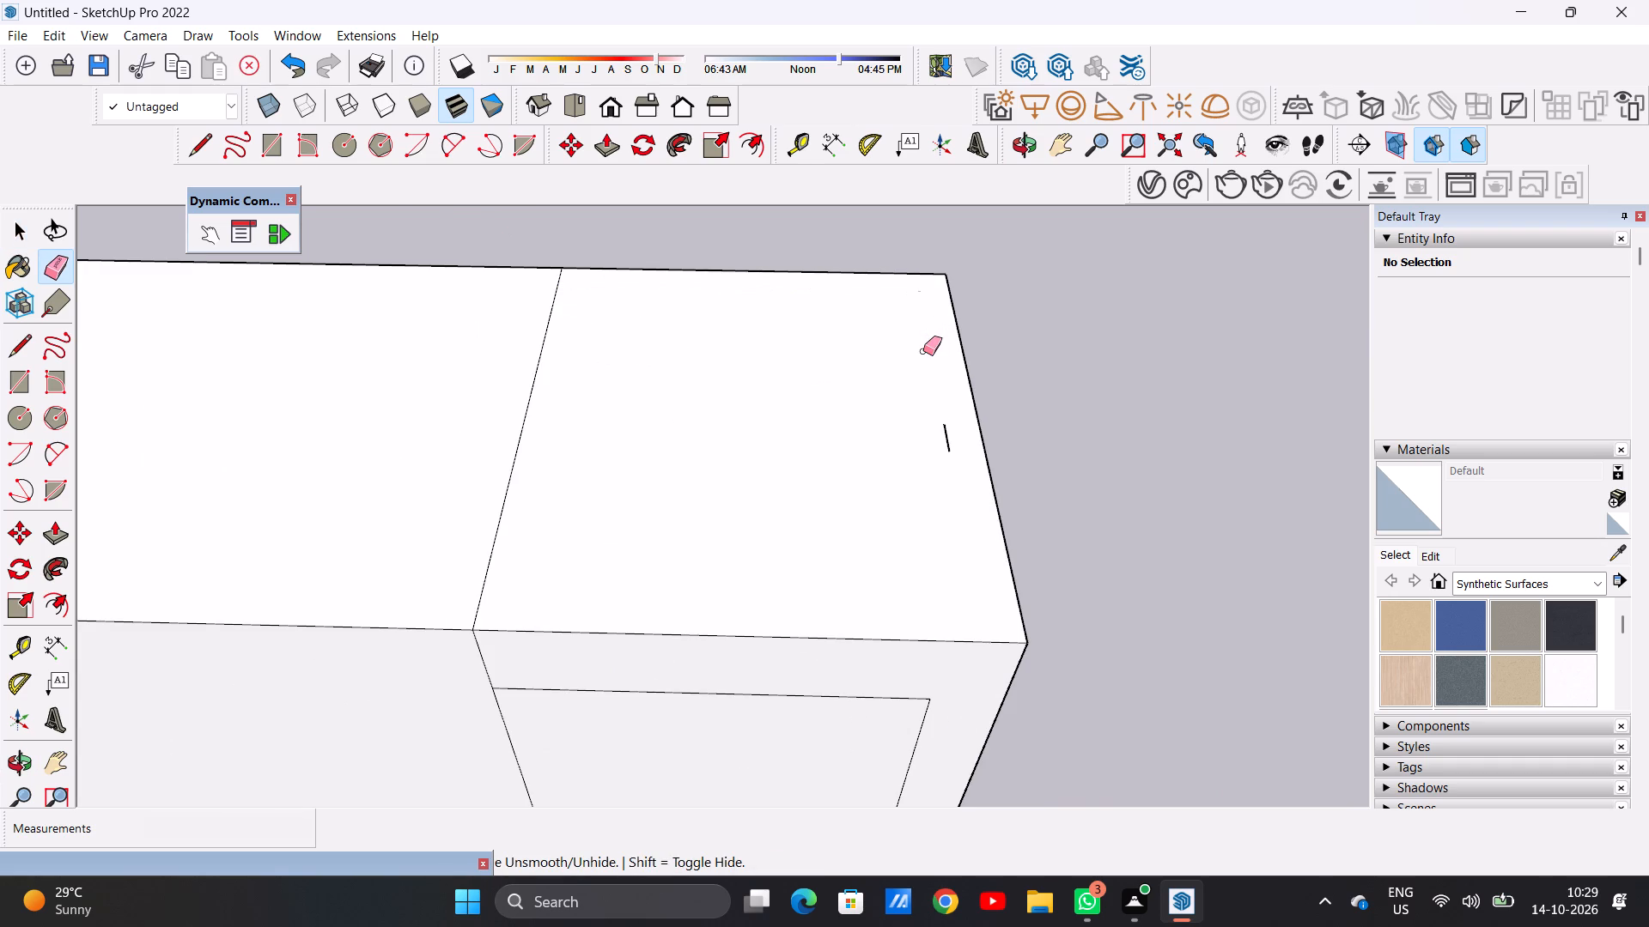
pyautogui.moveTo(959, 432); pyautogui.dragTo(924, 457)
pyautogui.press('space')
# Examine the front elevation, comparing the new upper block with the tower's framed face and the porch below.
pyautogui.scroll(-8, 718, 512)
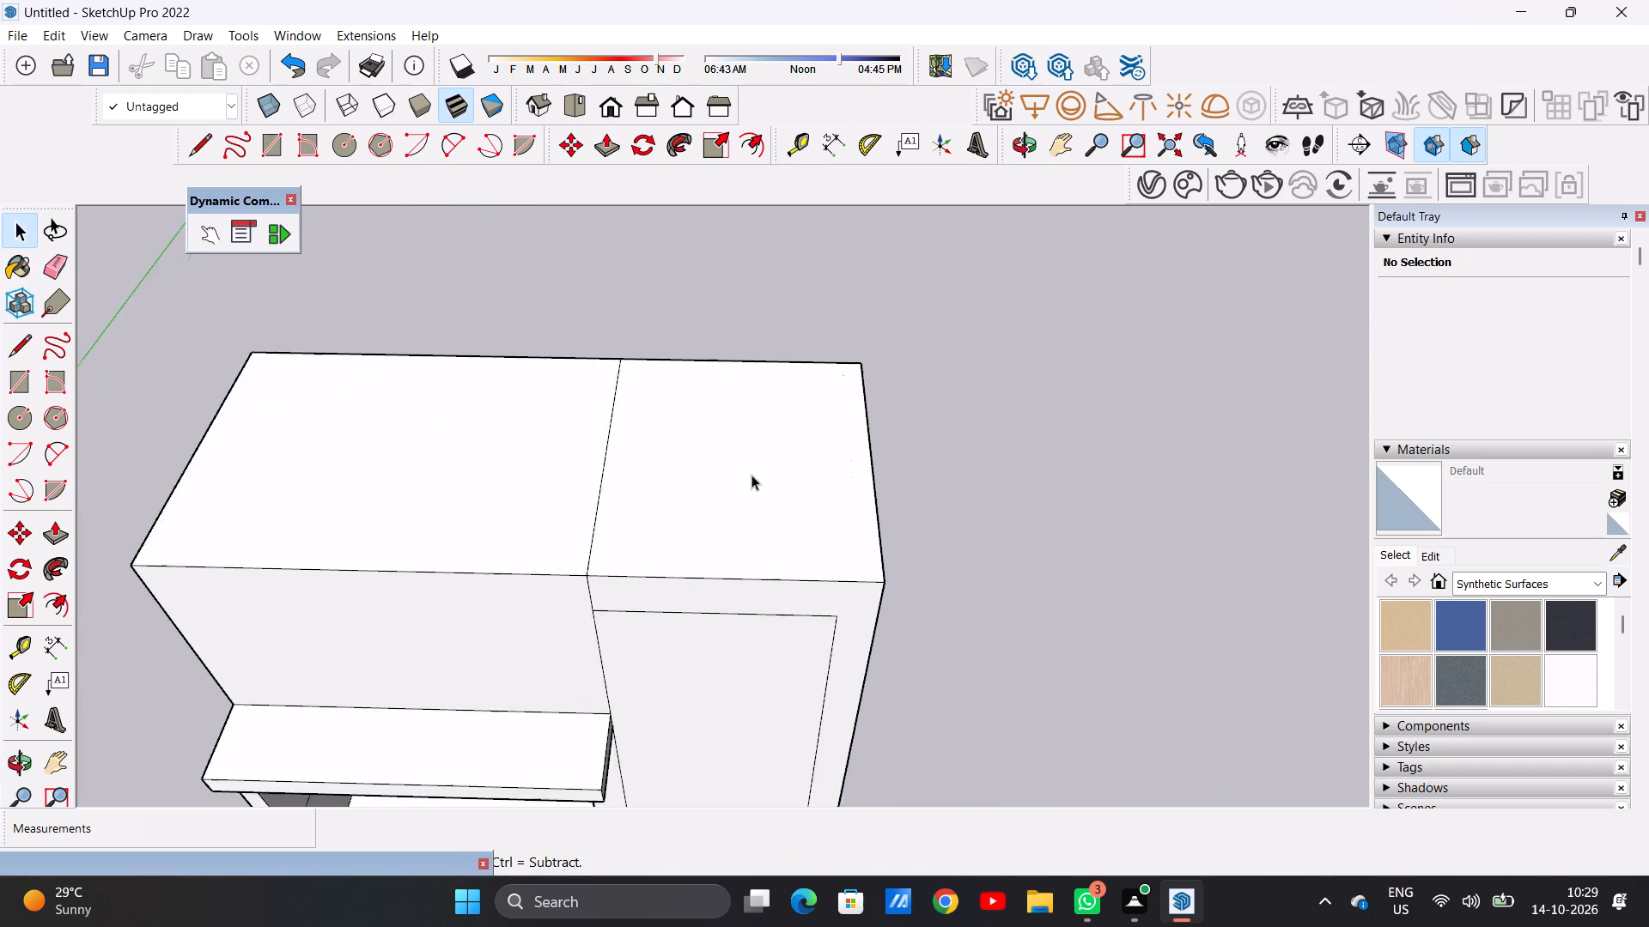
pyautogui.scroll(-4, 751, 475)
pyautogui.scroll(-1, 752, 584)
pyautogui.moveTo(728, 633); pyautogui.dragTo(729, 352, button='middle')
pyautogui.scroll(2, 605, 494)
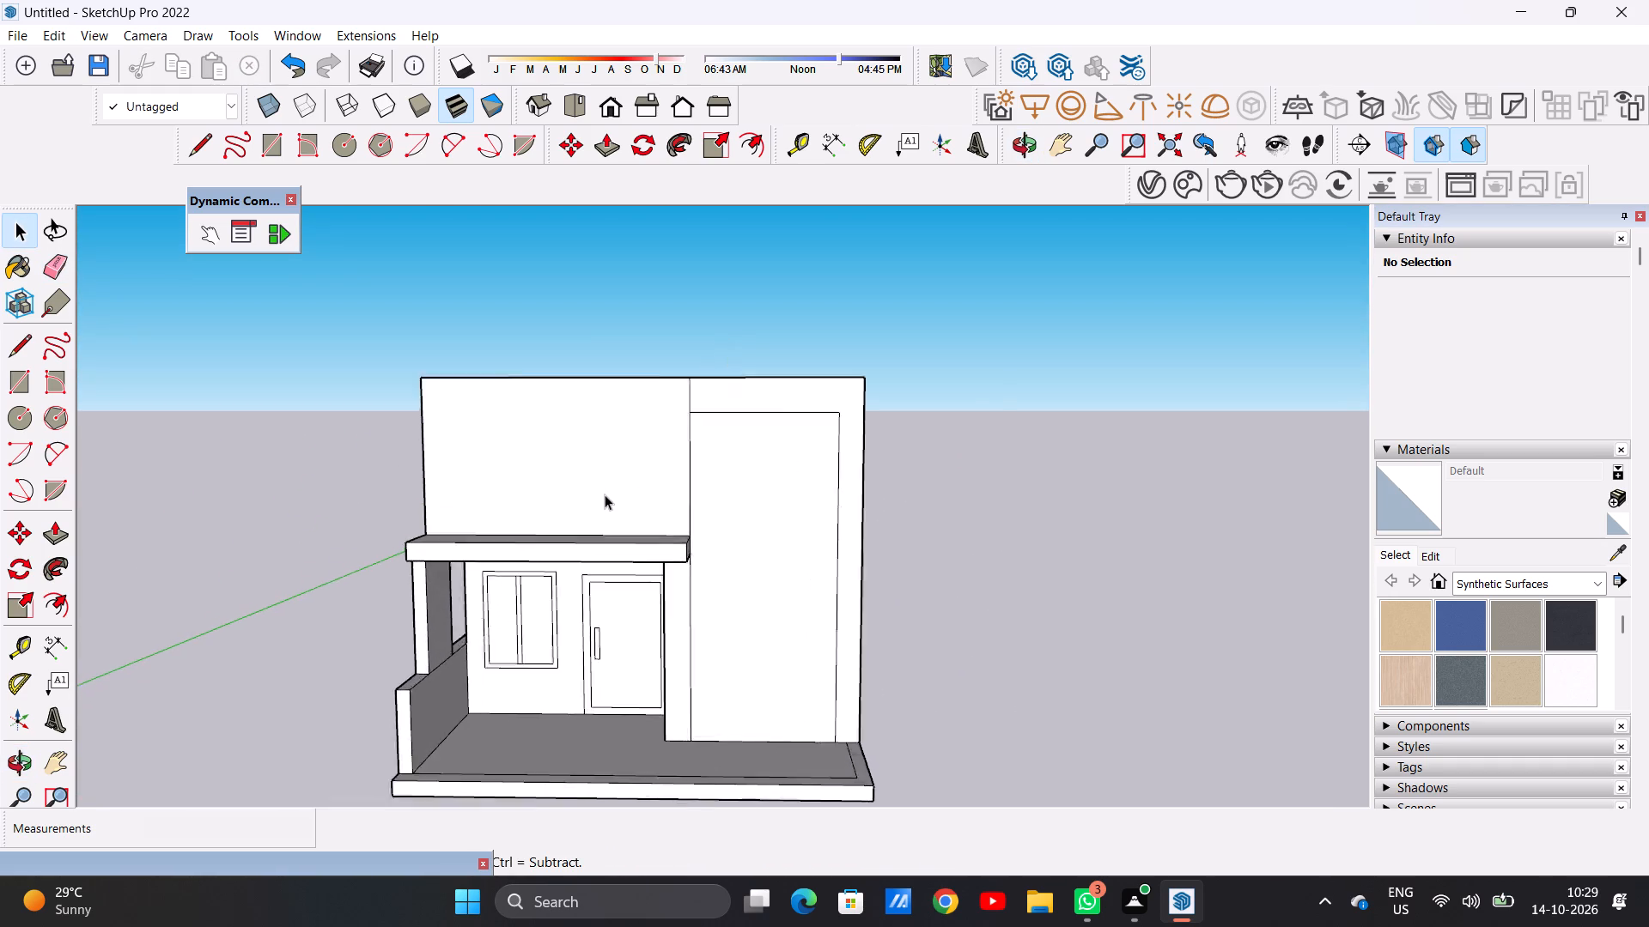
pyautogui.scroll(4, 605, 494)
pyautogui.scroll(-9, 728, 516)
pyautogui.scroll(7, 721, 491)
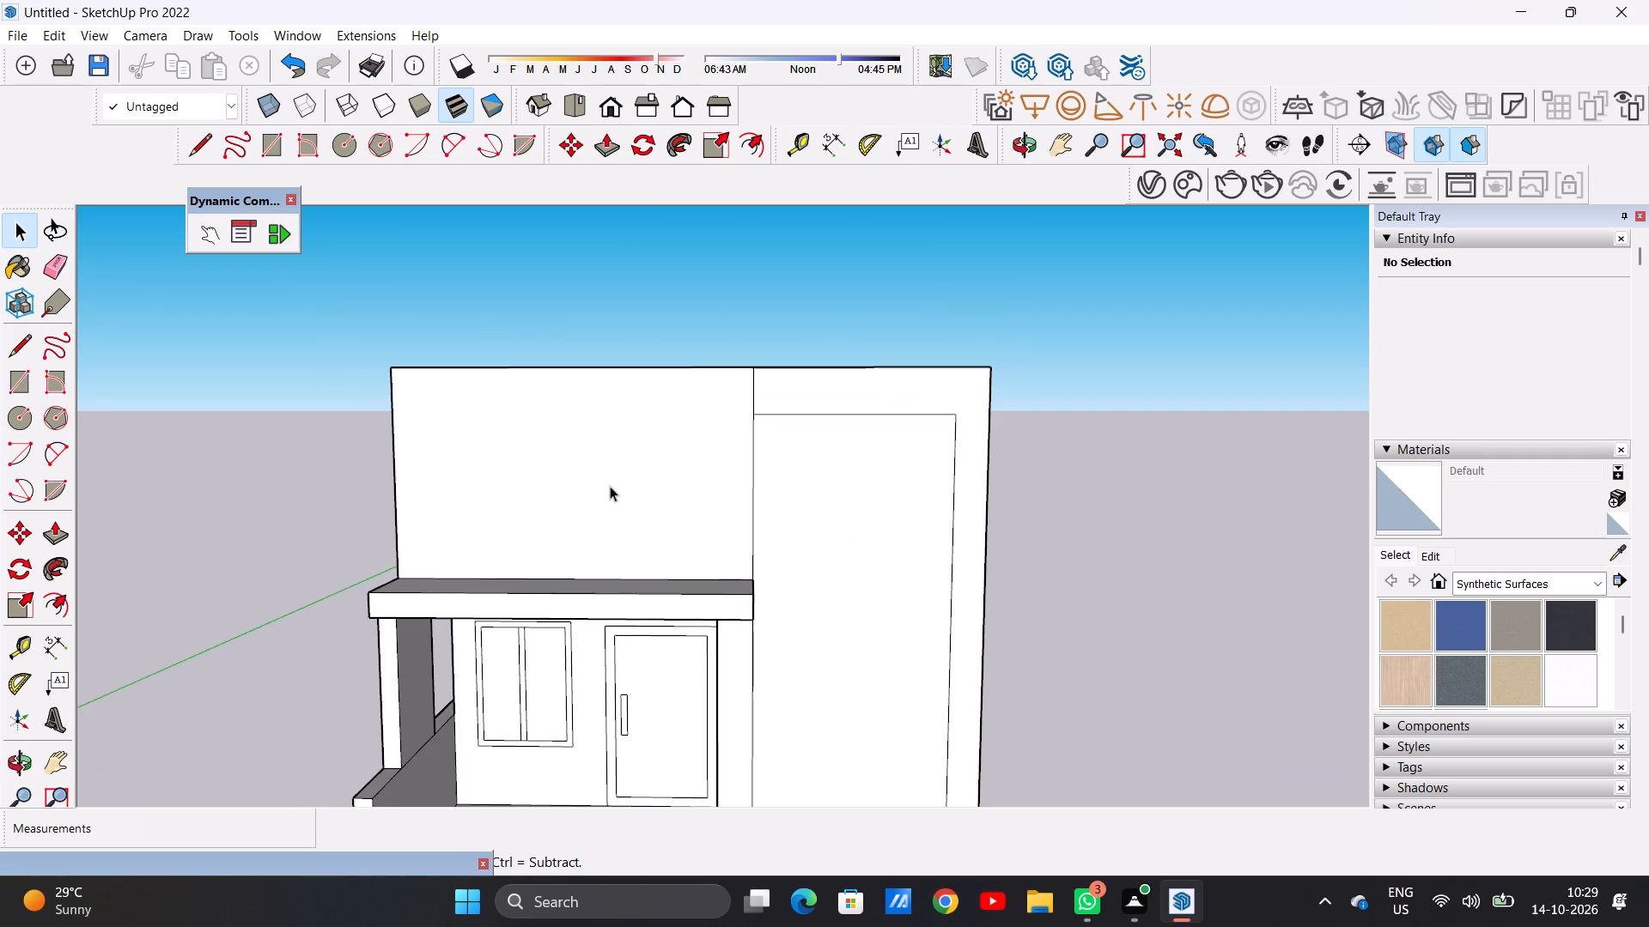
pyautogui.scroll(-3, 610, 486)
pyautogui.scroll(3, 660, 493)
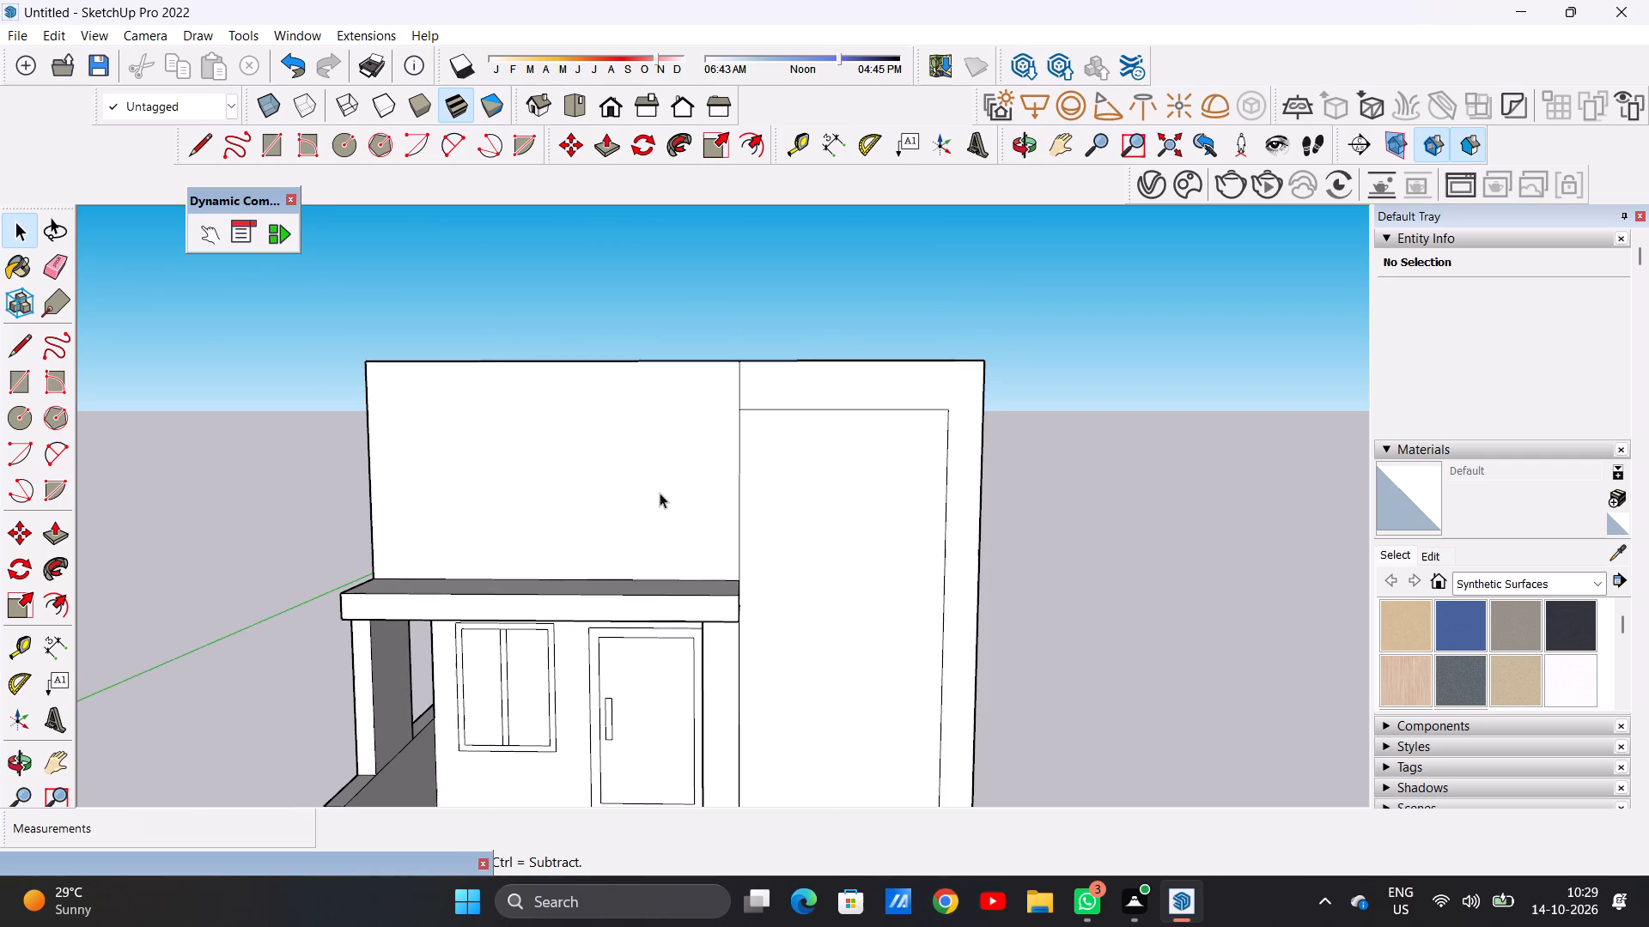
pyautogui.scroll(-3, 660, 493)
pyautogui.scroll(5, 662, 495)
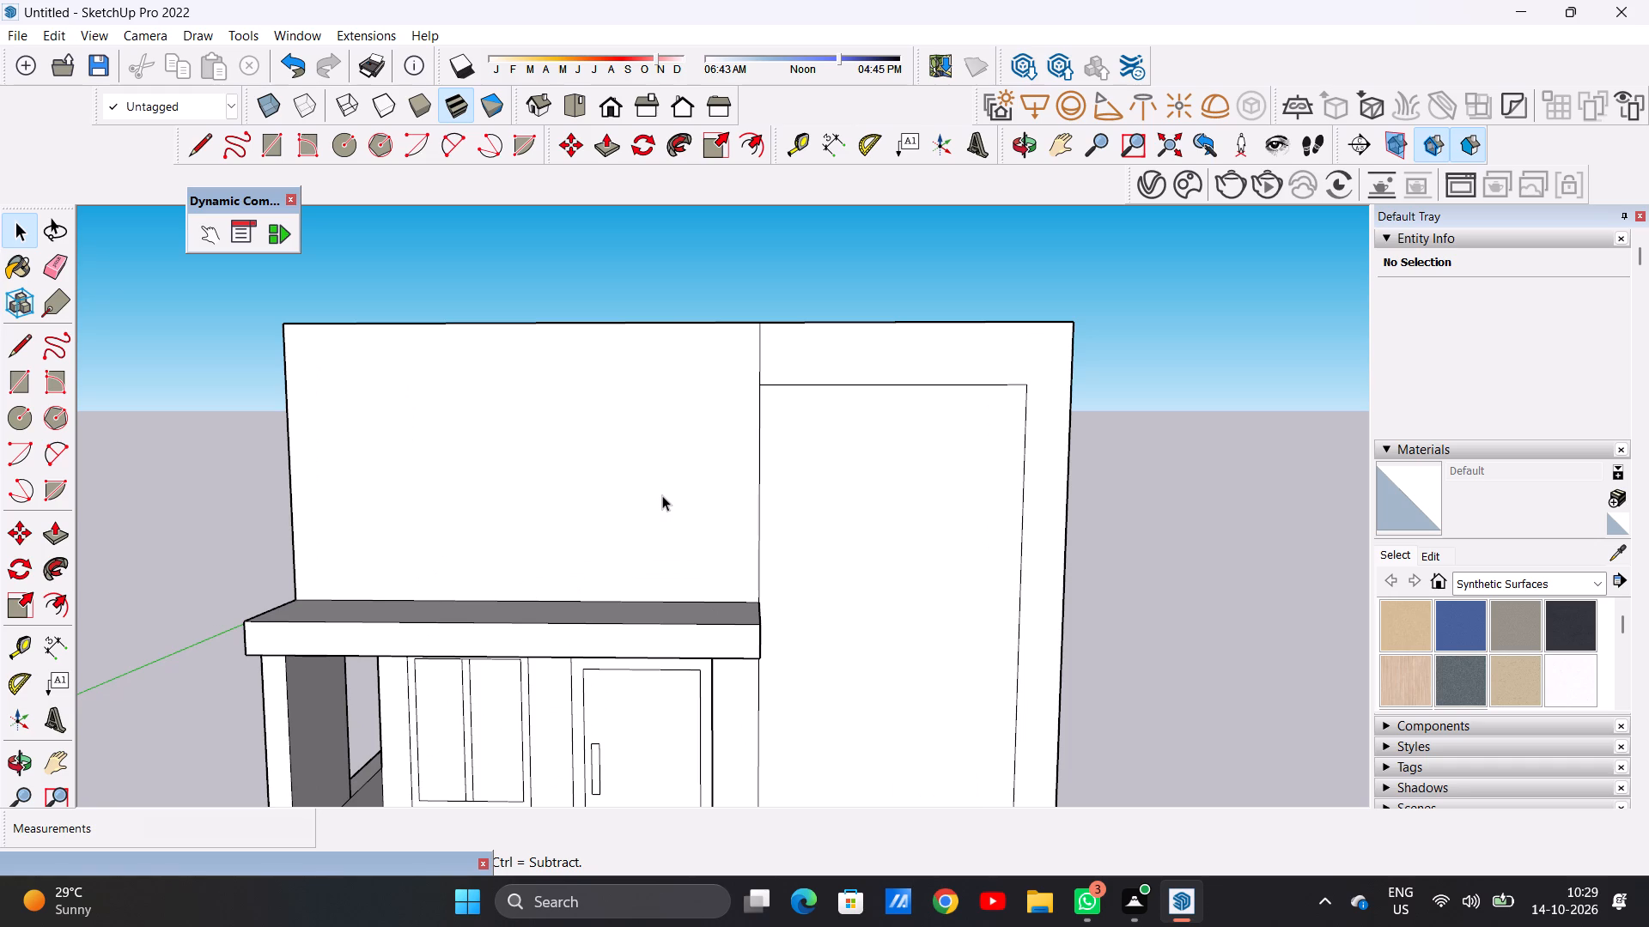
pyautogui.scroll(-1, 662, 495)
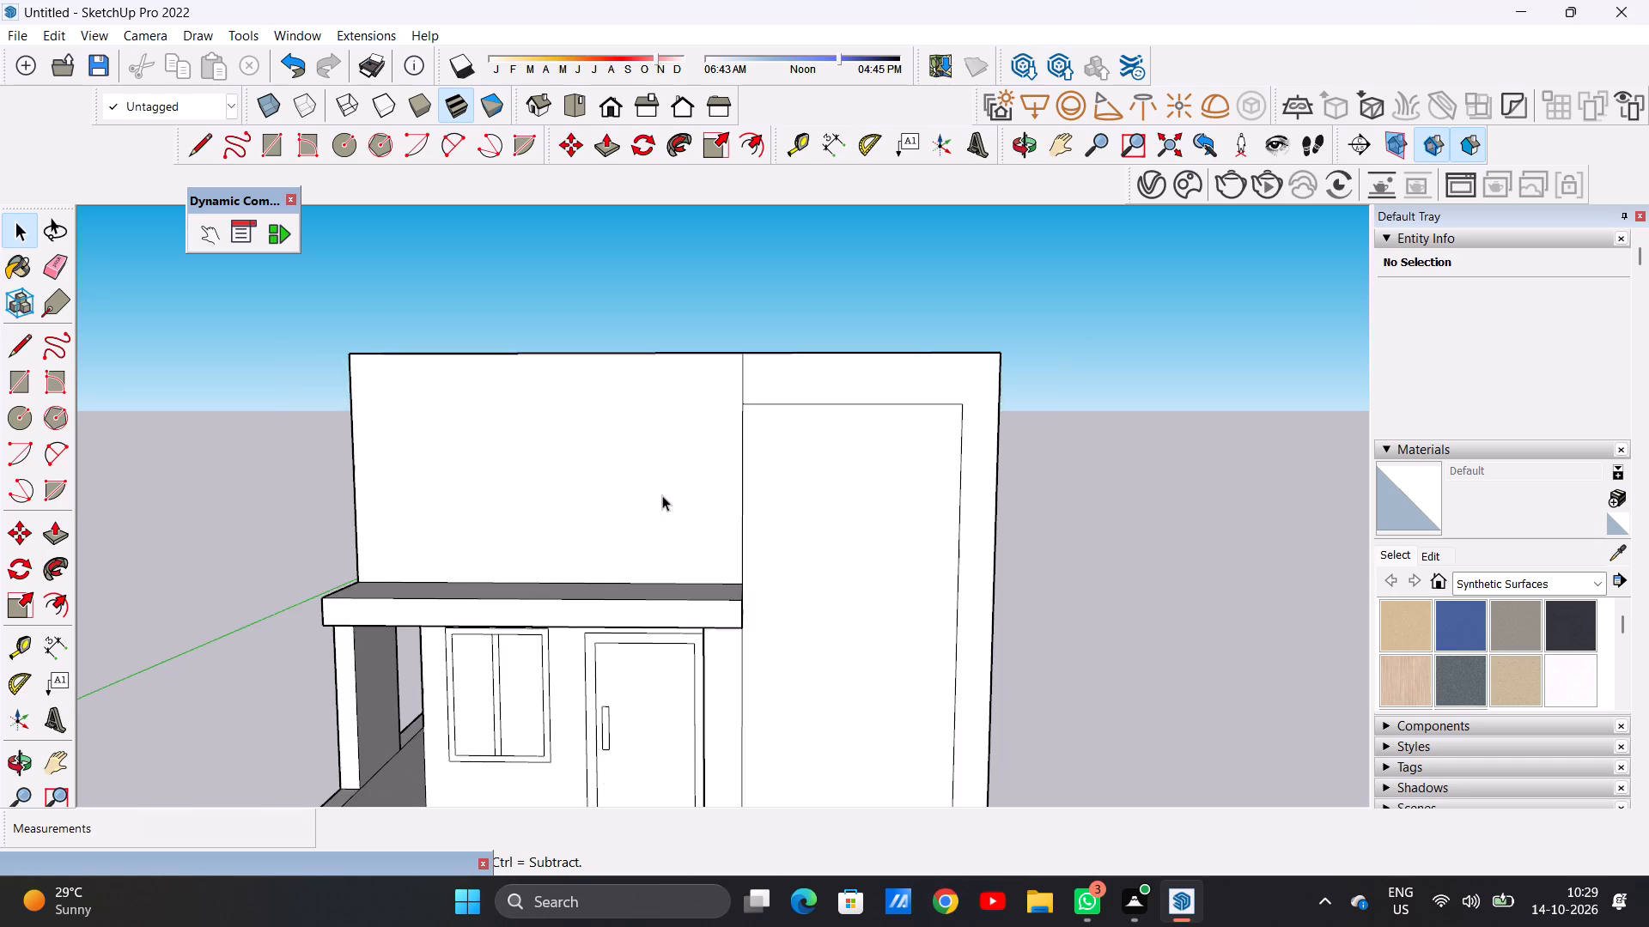
pyautogui.scroll(-2, 662, 495)
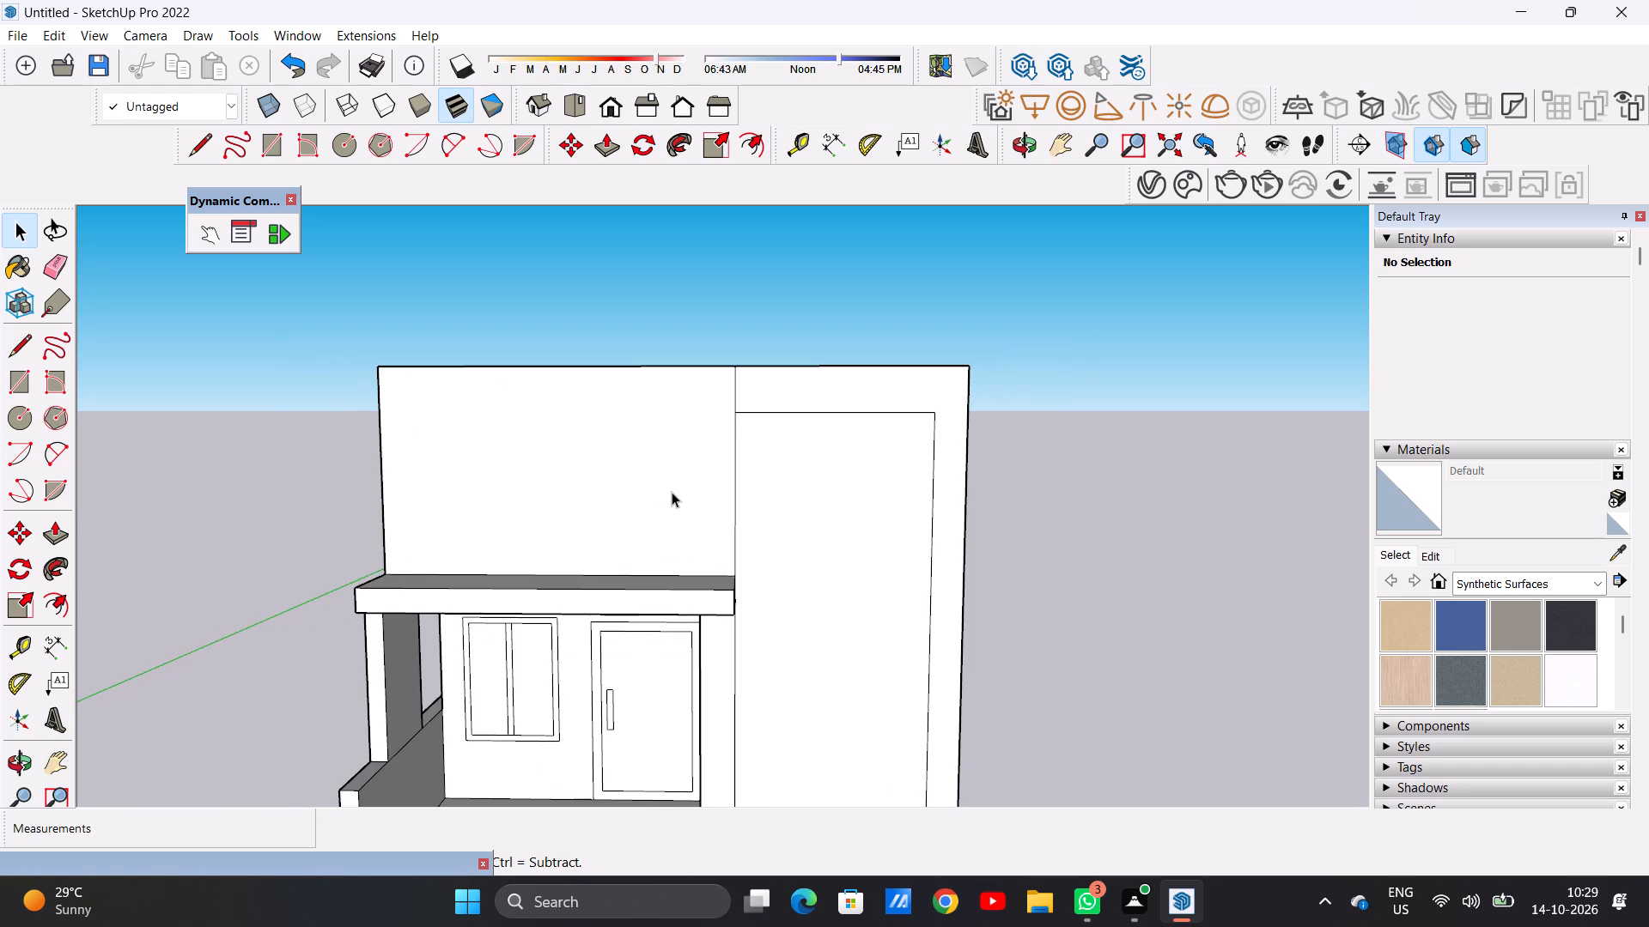
pyautogui.scroll(-3, 685, 480)
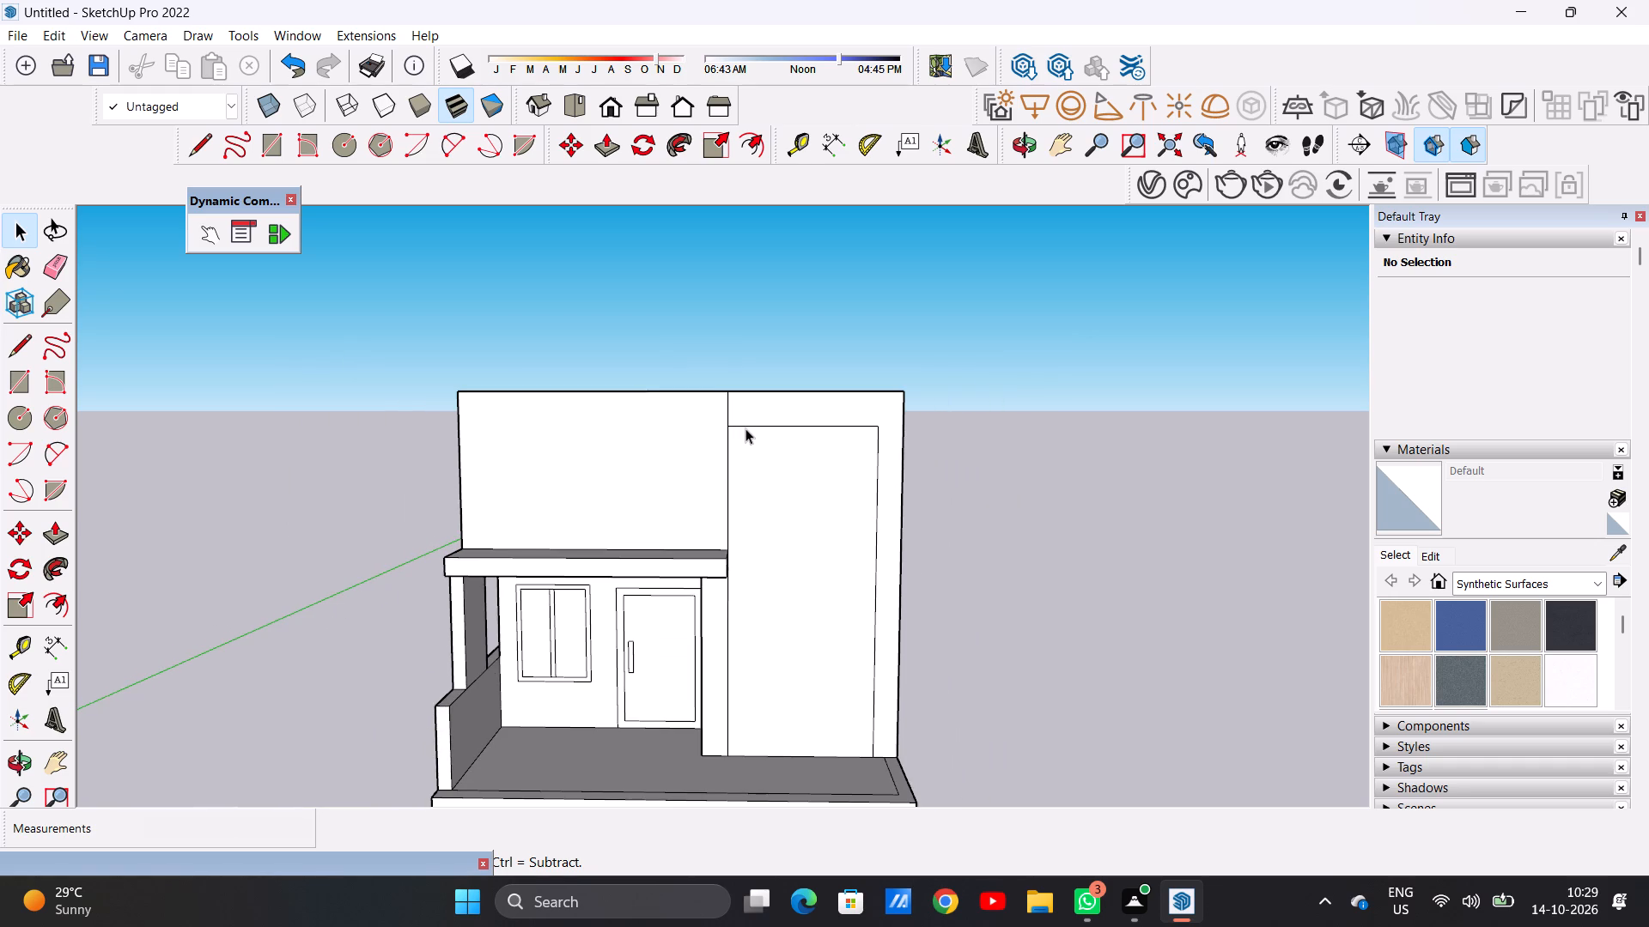
# Draw a 6 3/8" vertical line up from the tower frame's upper outer corner, plus a line about 7' 7" across to the tower's inner edge.
pyautogui.scroll(4, 884, 457)
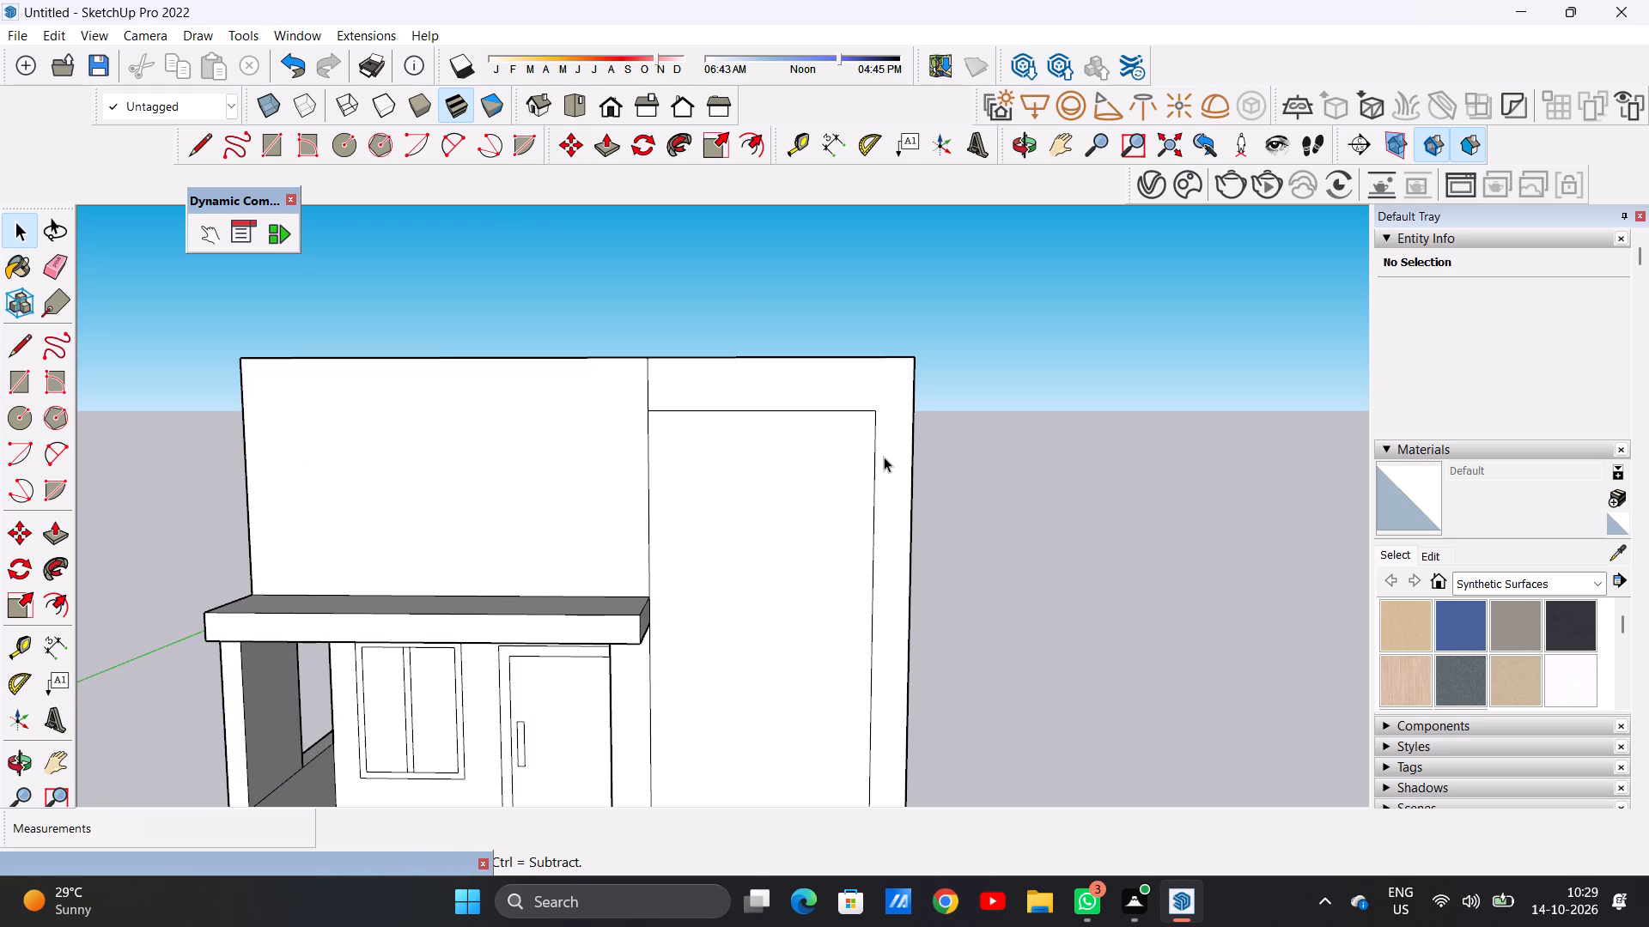
pyautogui.press('l')
pyautogui.scroll(2, 859, 449)
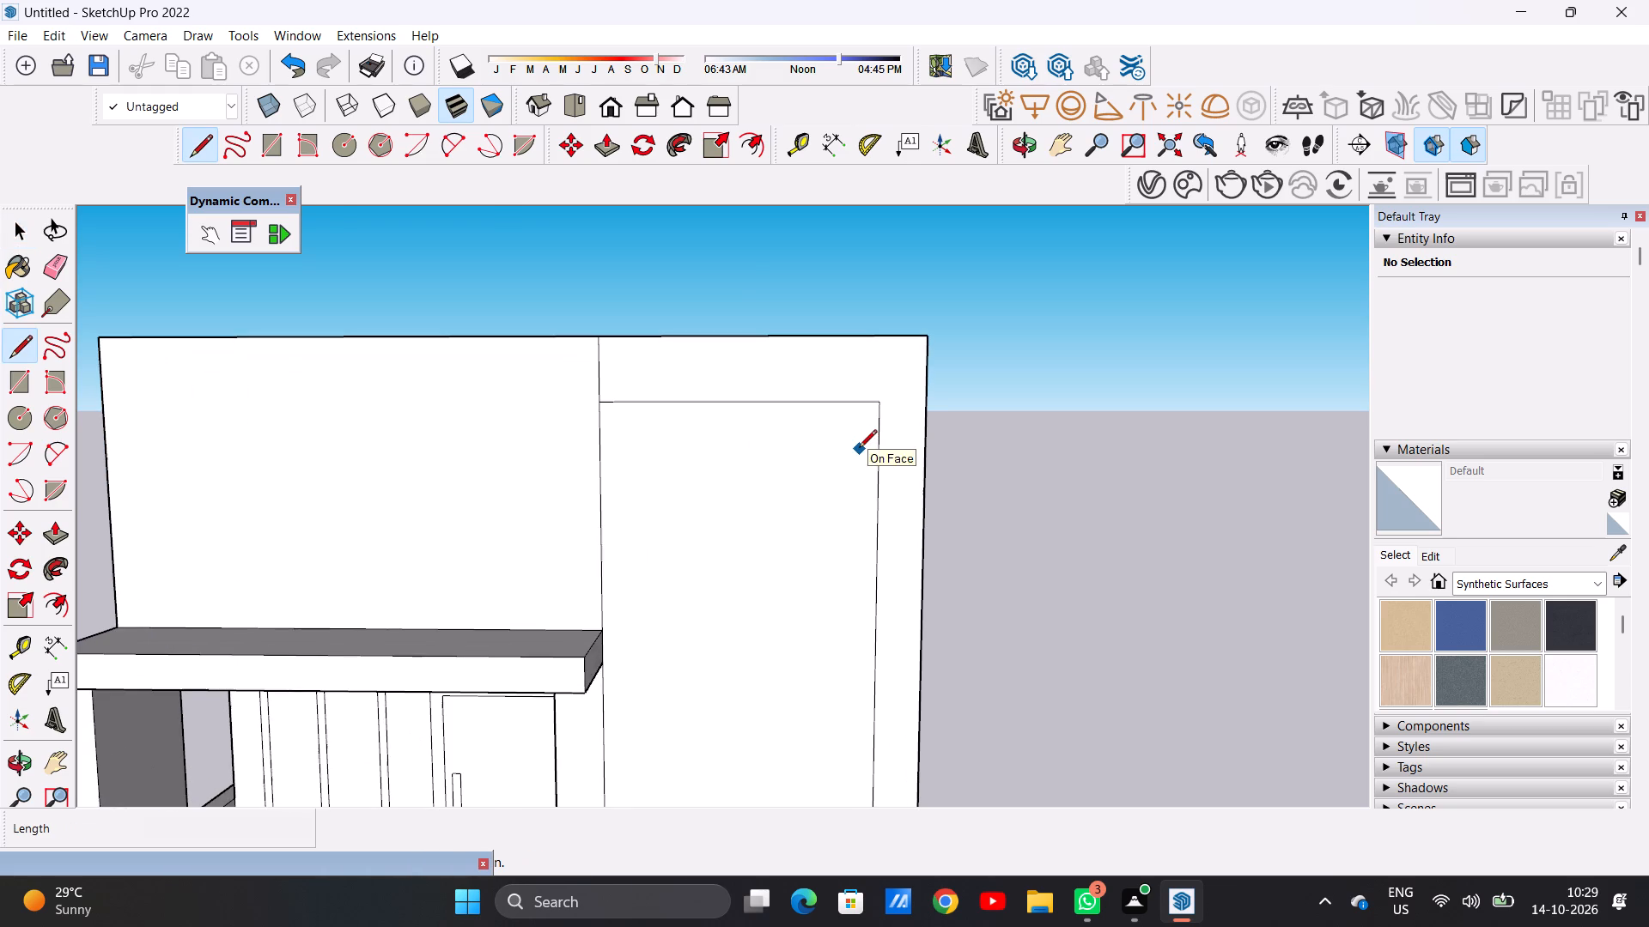
pyautogui.click(880, 403)
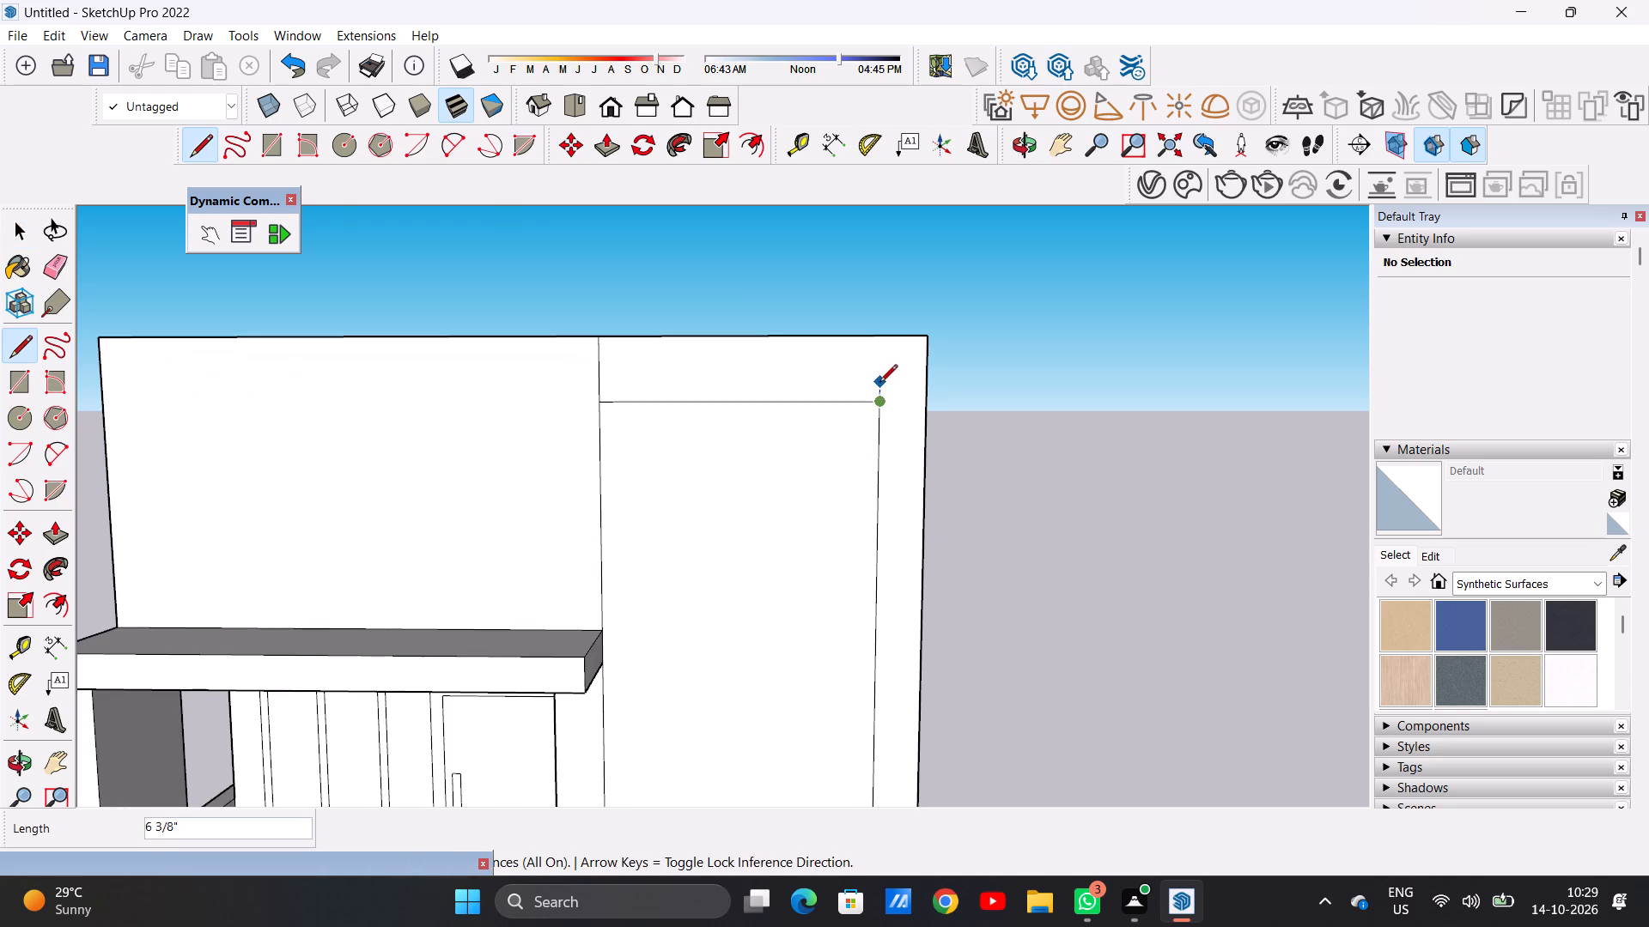
pyautogui.click(879, 384)
pyautogui.click(599, 379)
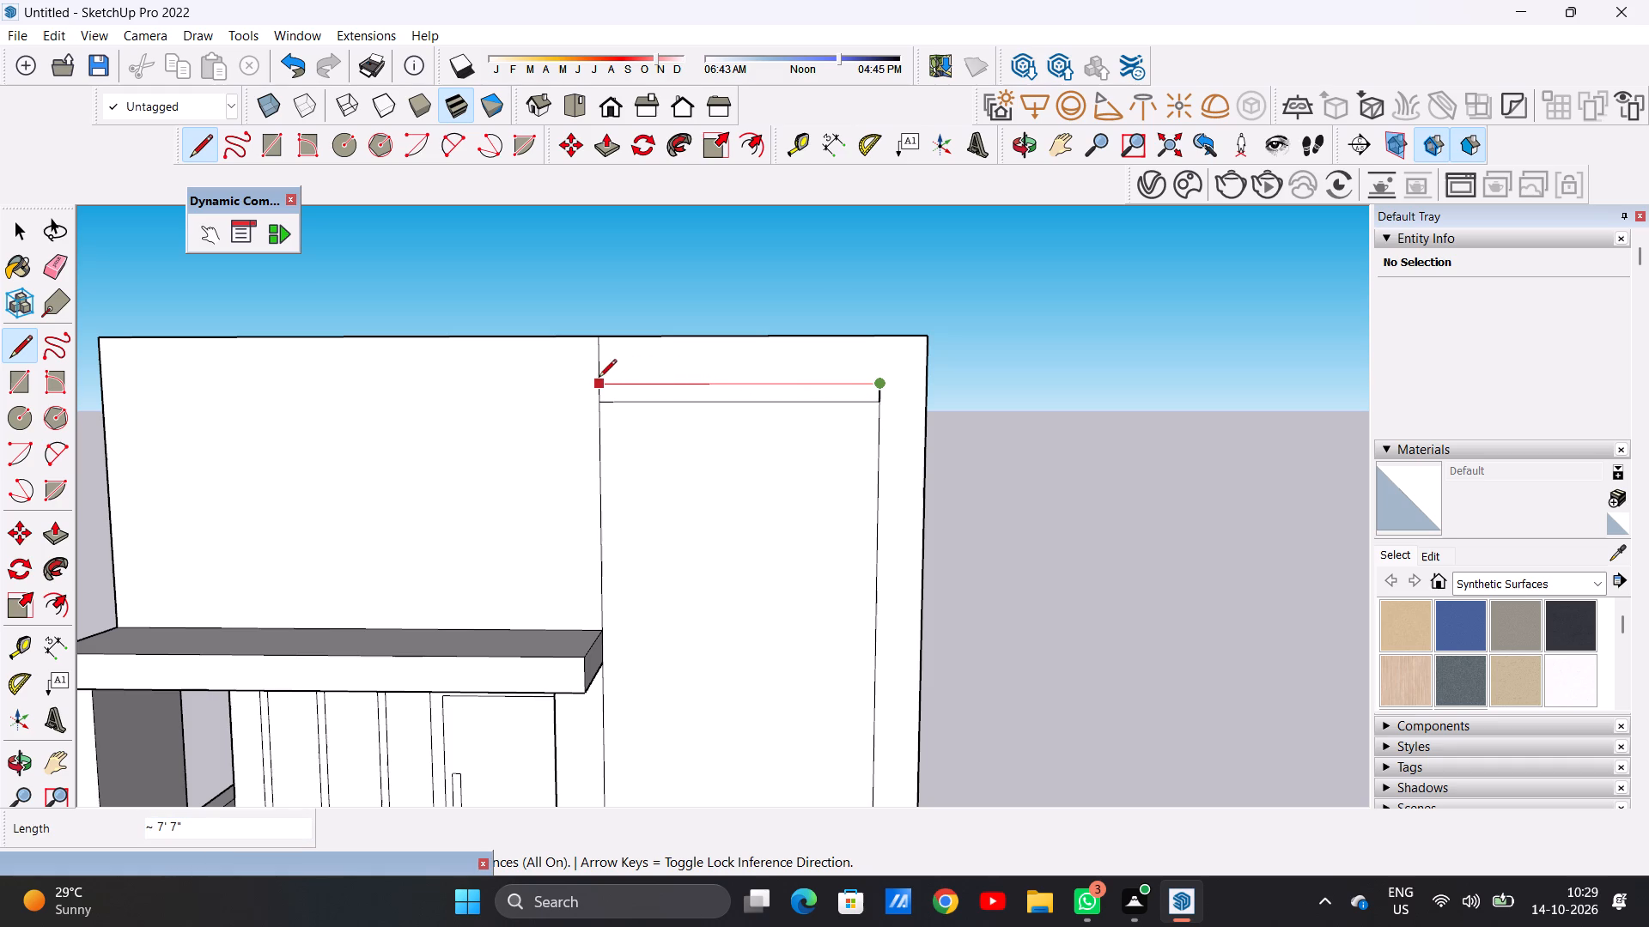
pyautogui.press('space')
# Erase the lower of the two horizontal lines at the top of the tower's front frame.
pyautogui.write('E')
pyautogui.scroll(7, 697, 443)
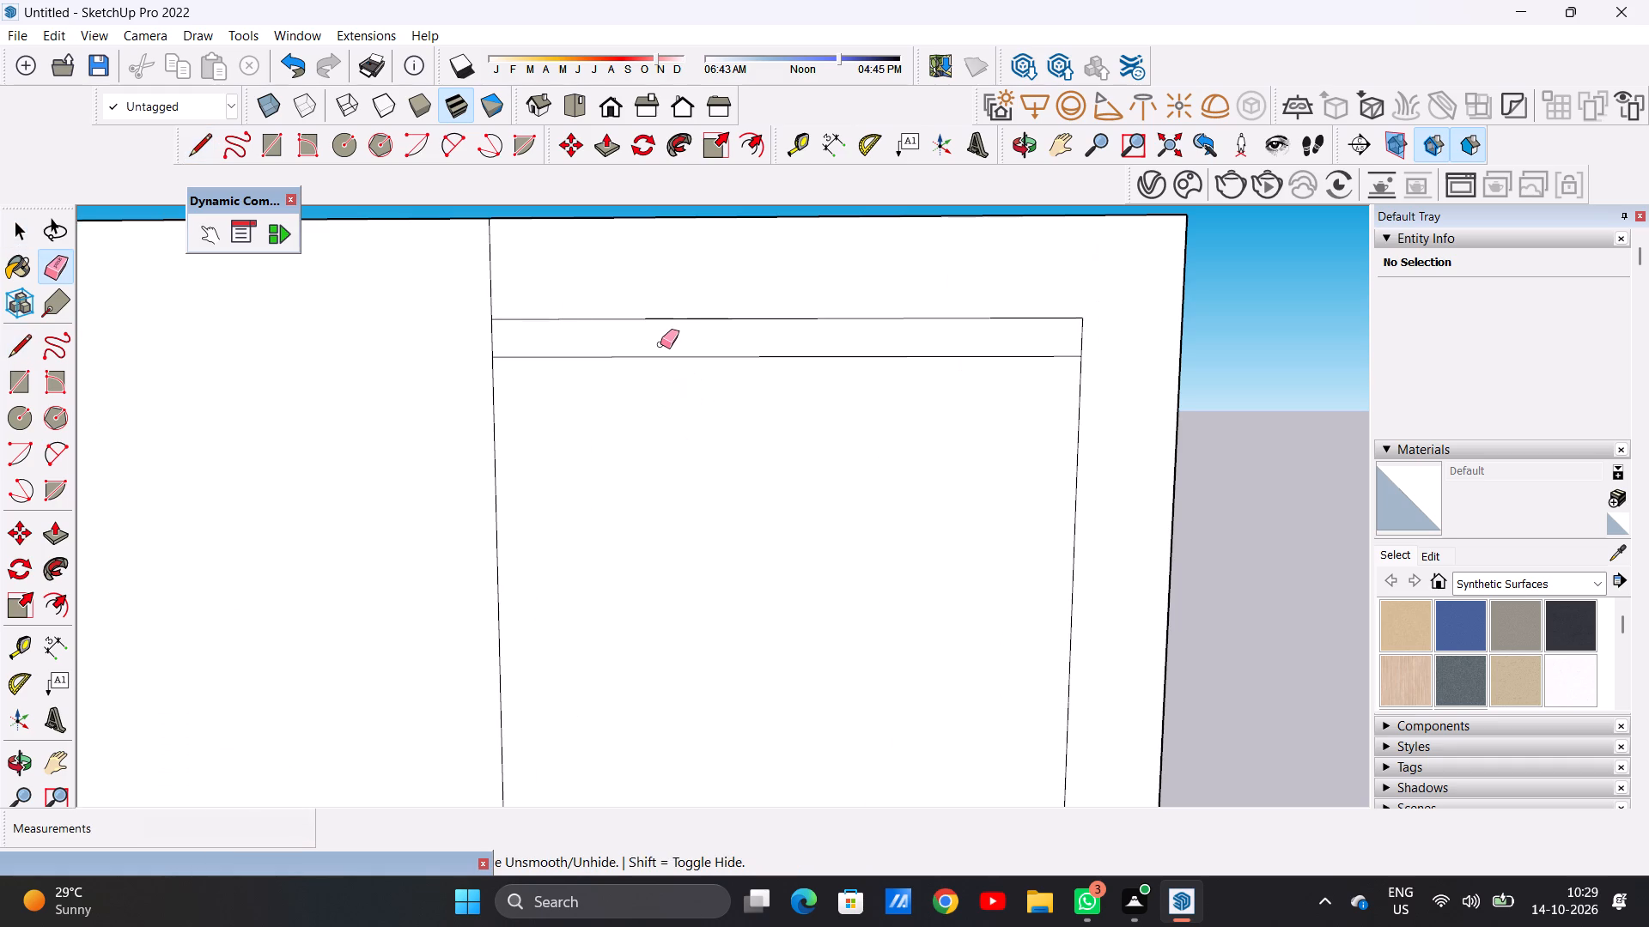
pyautogui.moveTo(660, 344); pyautogui.dragTo(665, 365)
pyautogui.press('space')
# Examine the house's massing from the front, the porch side and above.
pyautogui.scroll(-4, 760, 482)
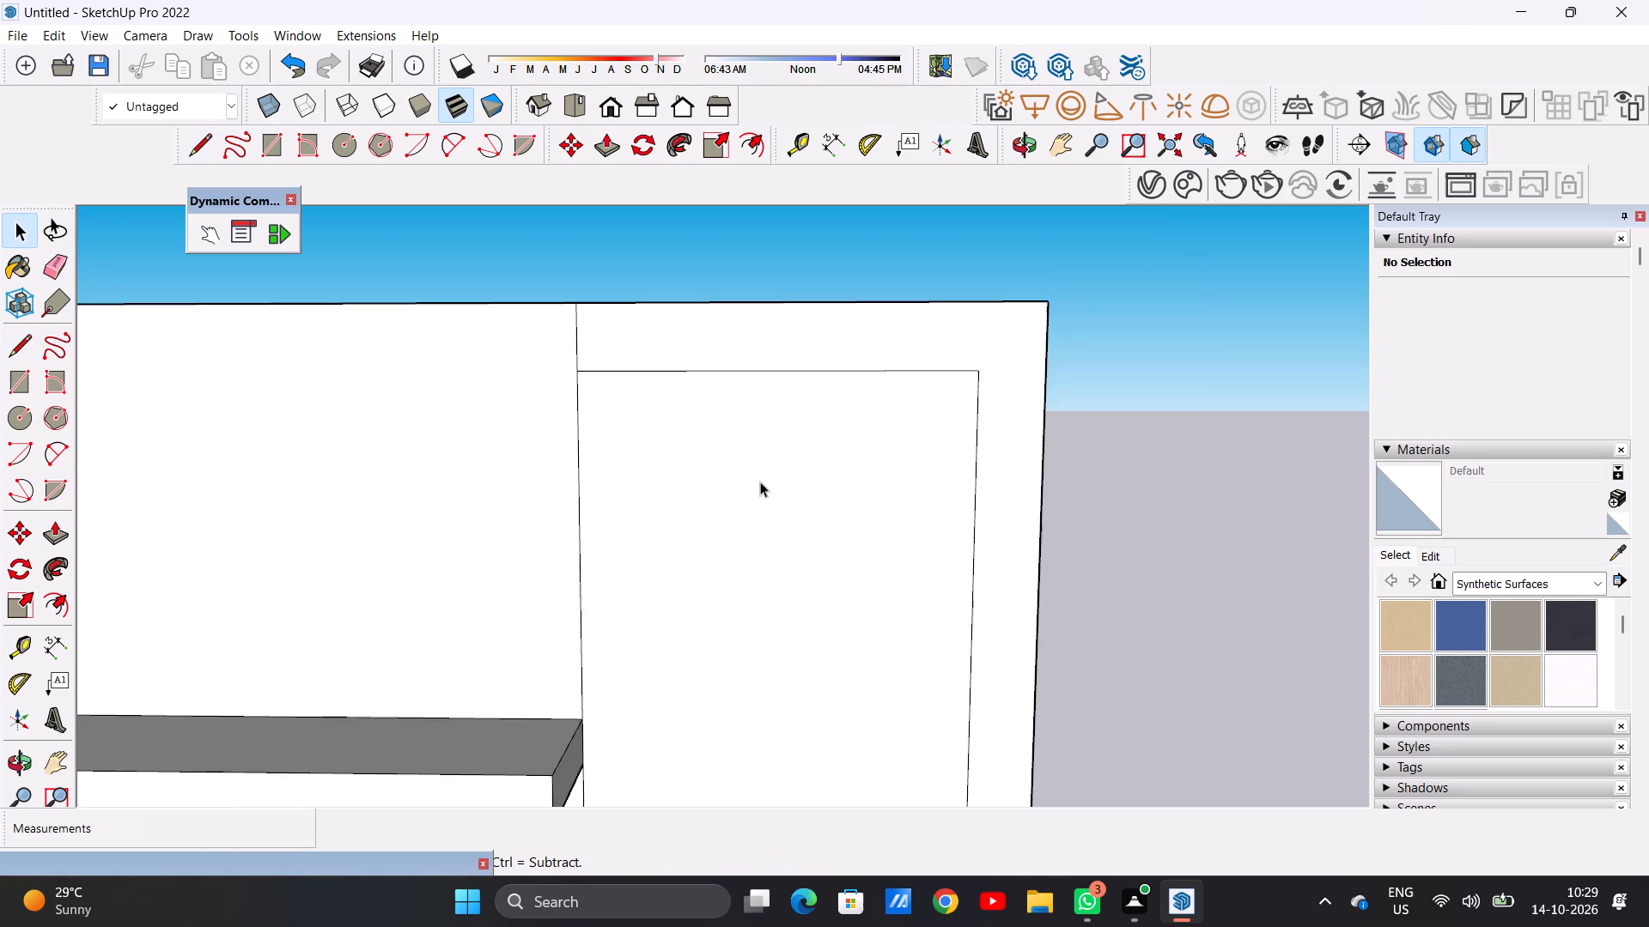
pyautogui.scroll(-4, 760, 482)
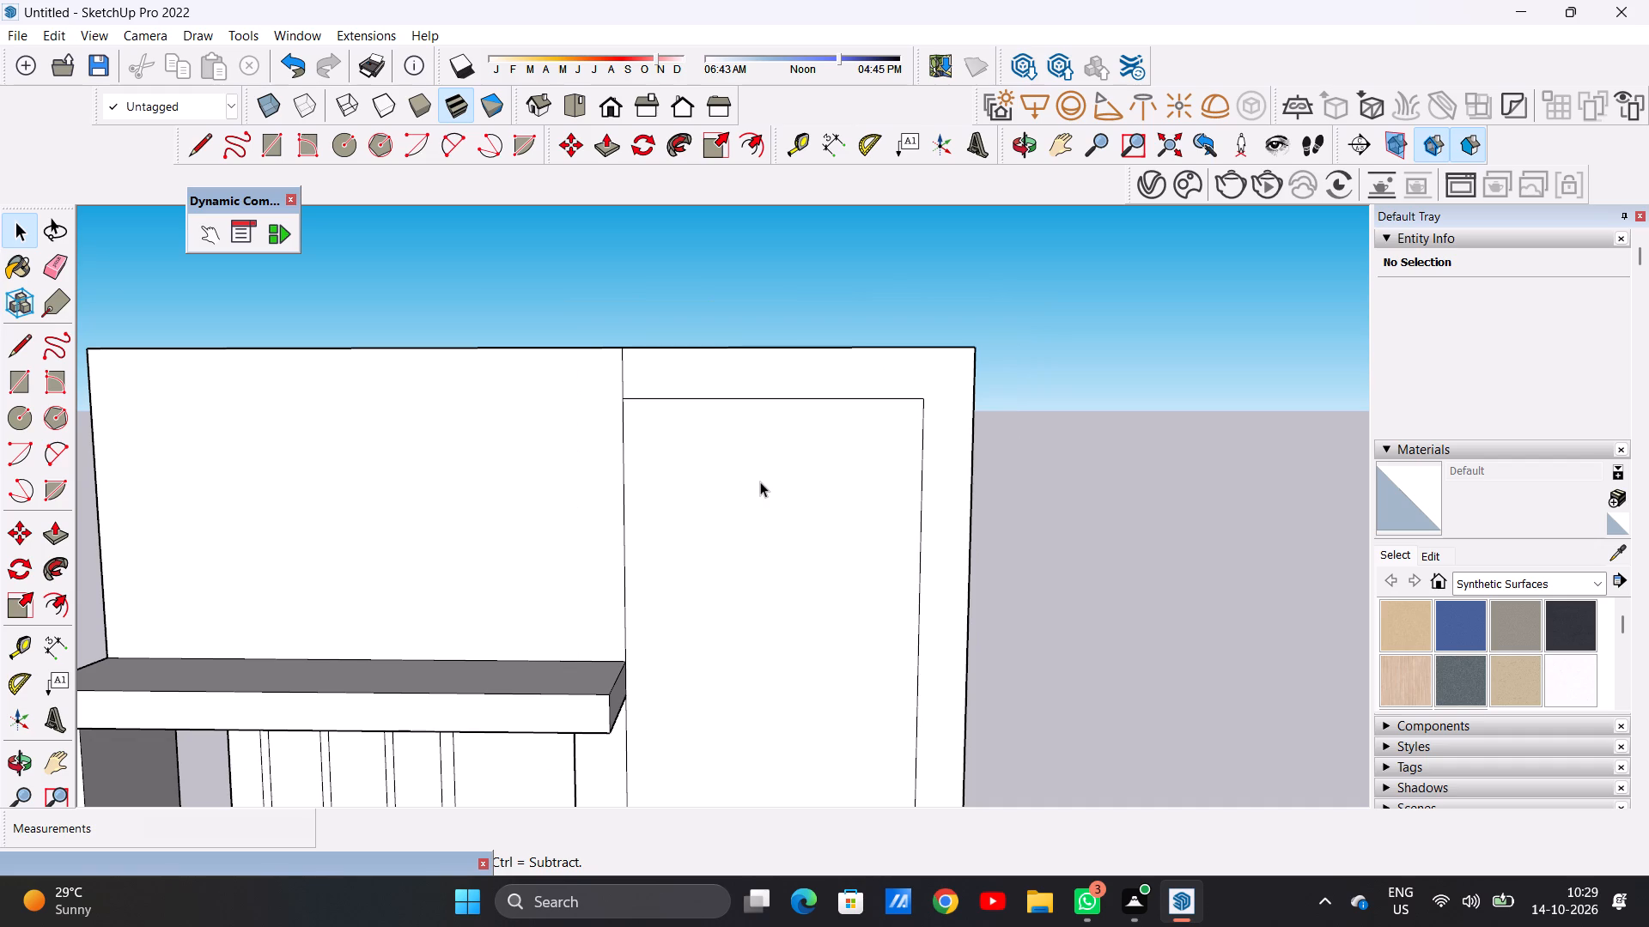
pyautogui.press('space')
pyautogui.scroll(-9, 764, 504)
pyautogui.moveTo(756, 509); pyautogui.dragTo(718, 495, button='middle')
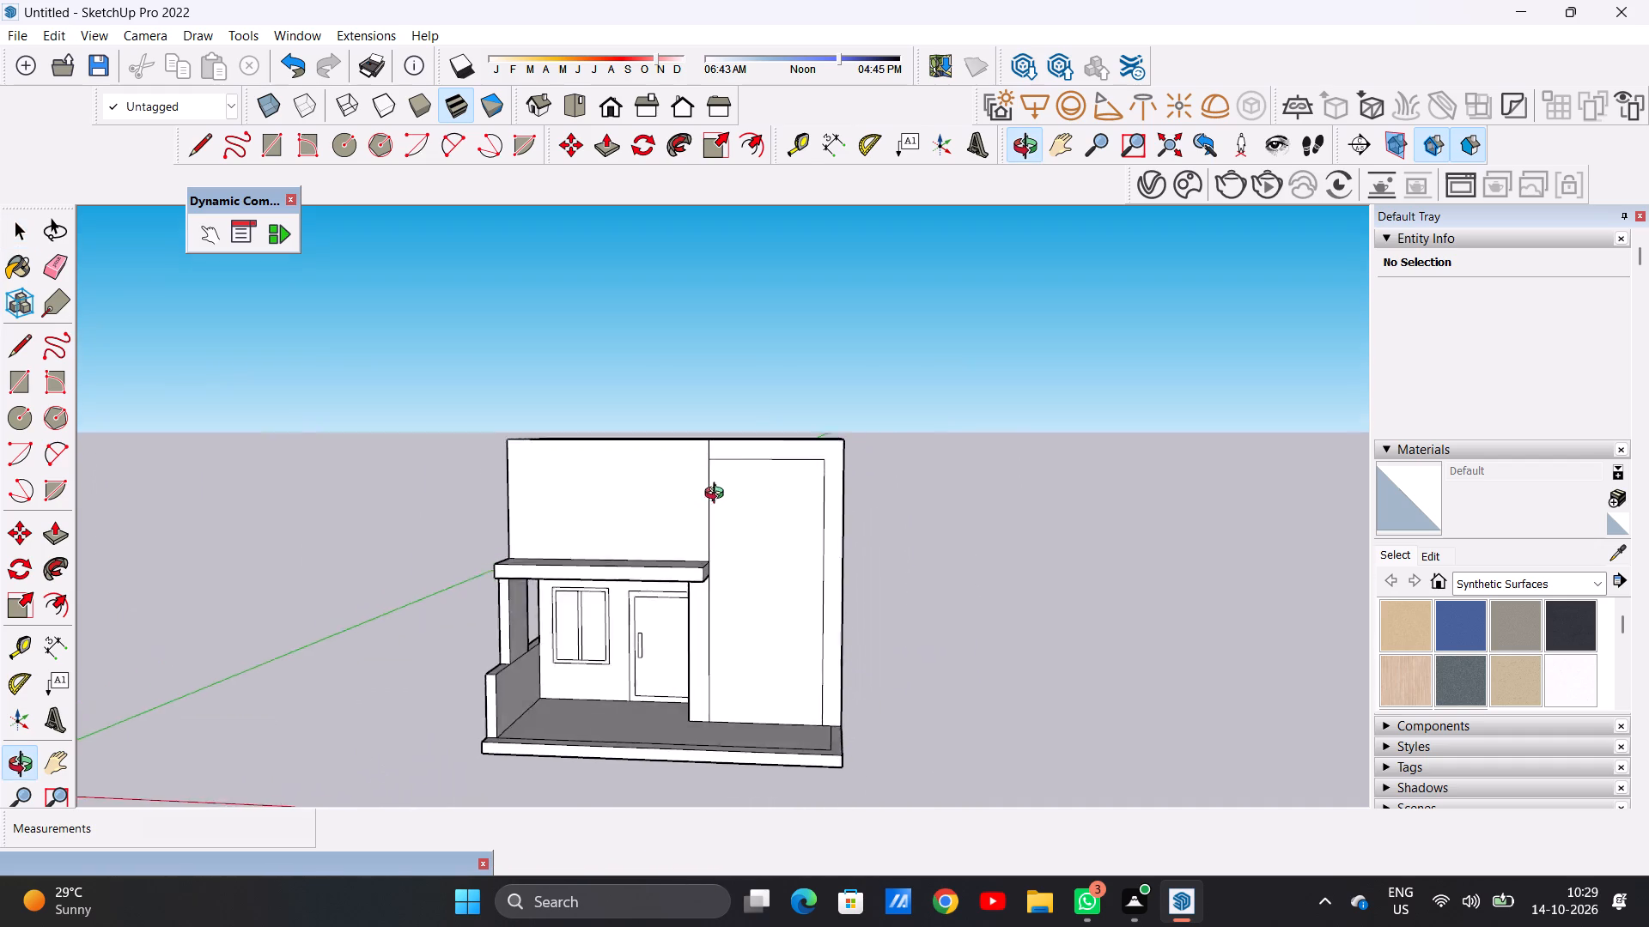
pyautogui.moveTo(718, 495); pyautogui.dragTo(749, 482, button='middle')
pyautogui.scroll(2, 749, 482)
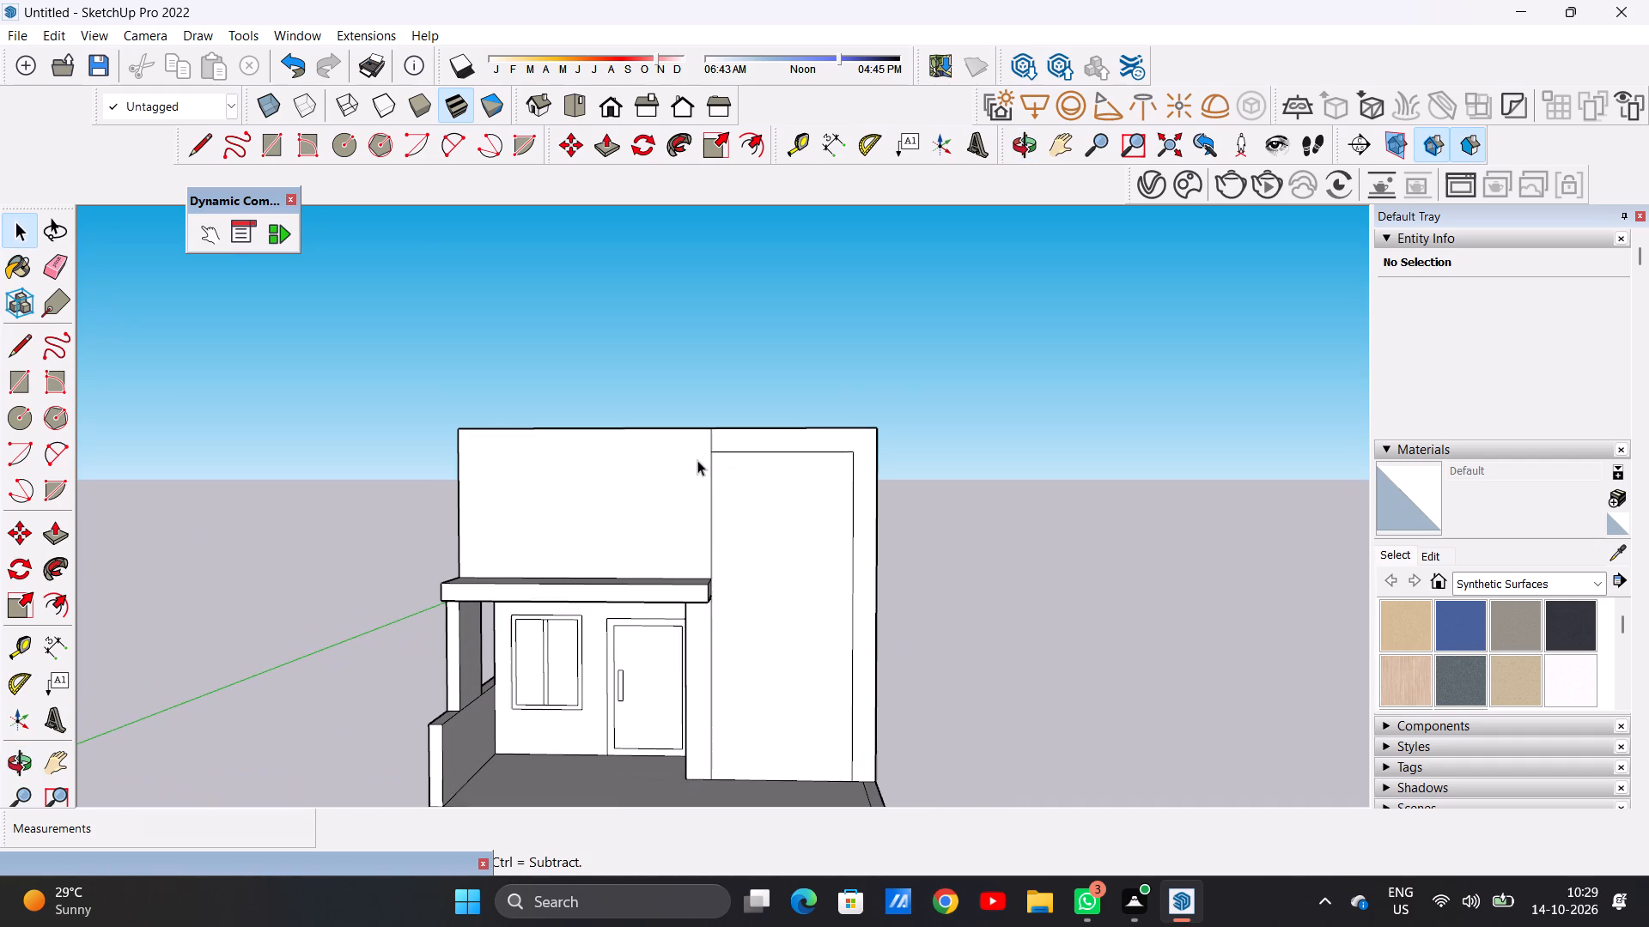
pyautogui.scroll(-3, 581, 459)
pyautogui.moveTo(469, 478); pyautogui.dragTo(712, 548, button='middle')
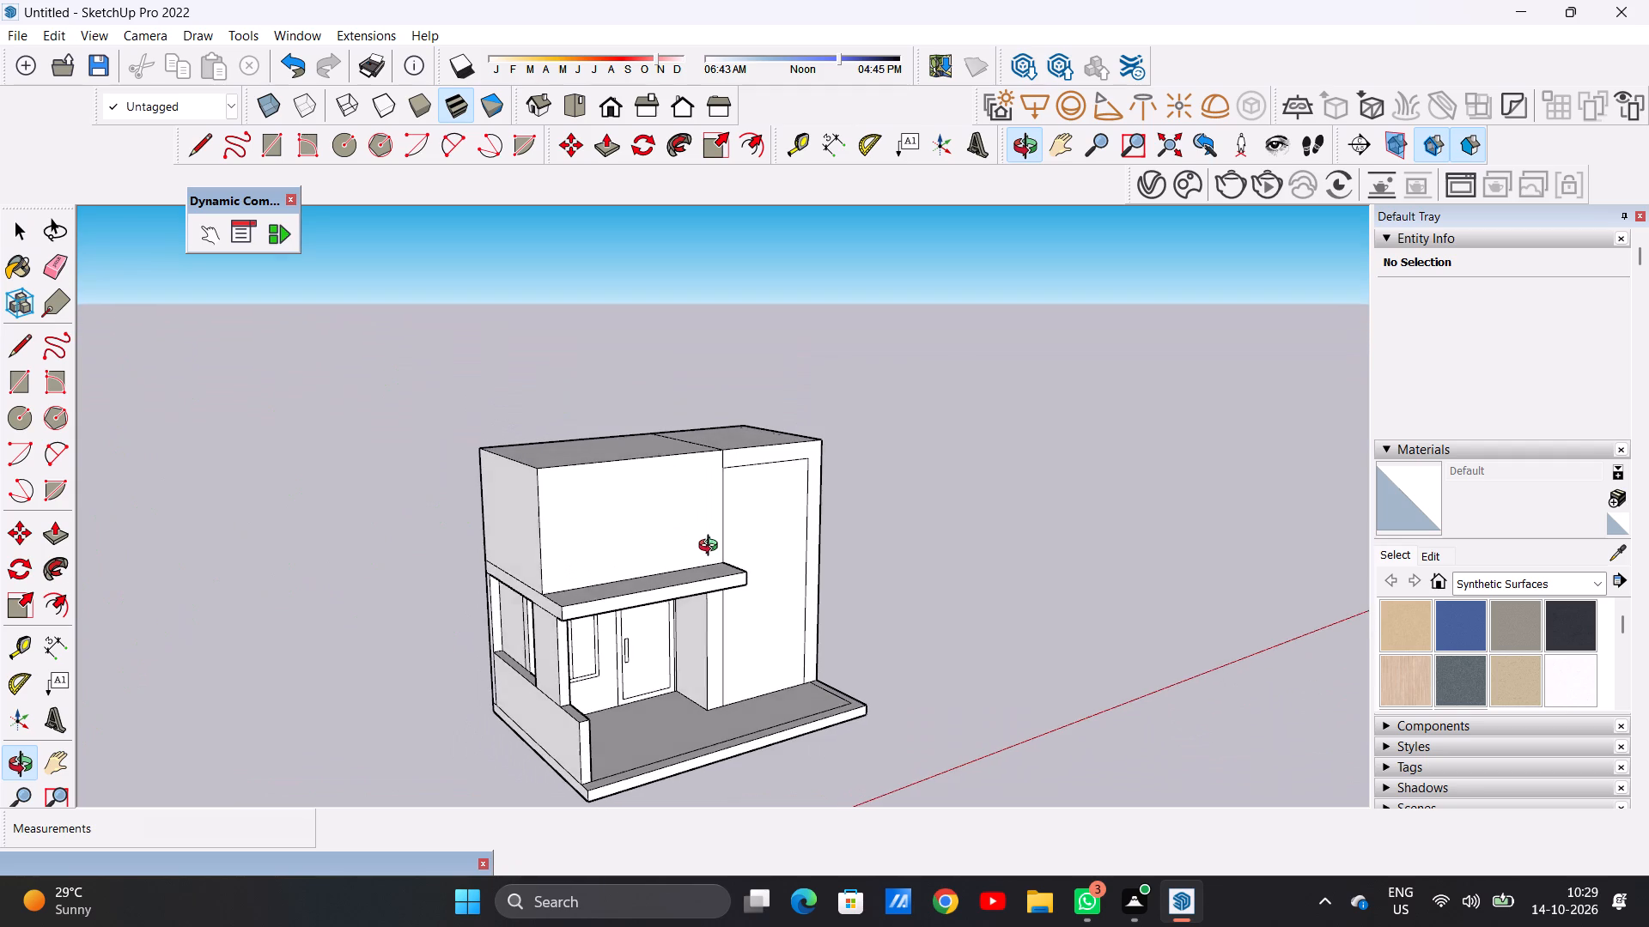
pyautogui.moveTo(712, 548); pyautogui.dragTo(490, 479, button='middle')
pyautogui.scroll(2, 671, 483)
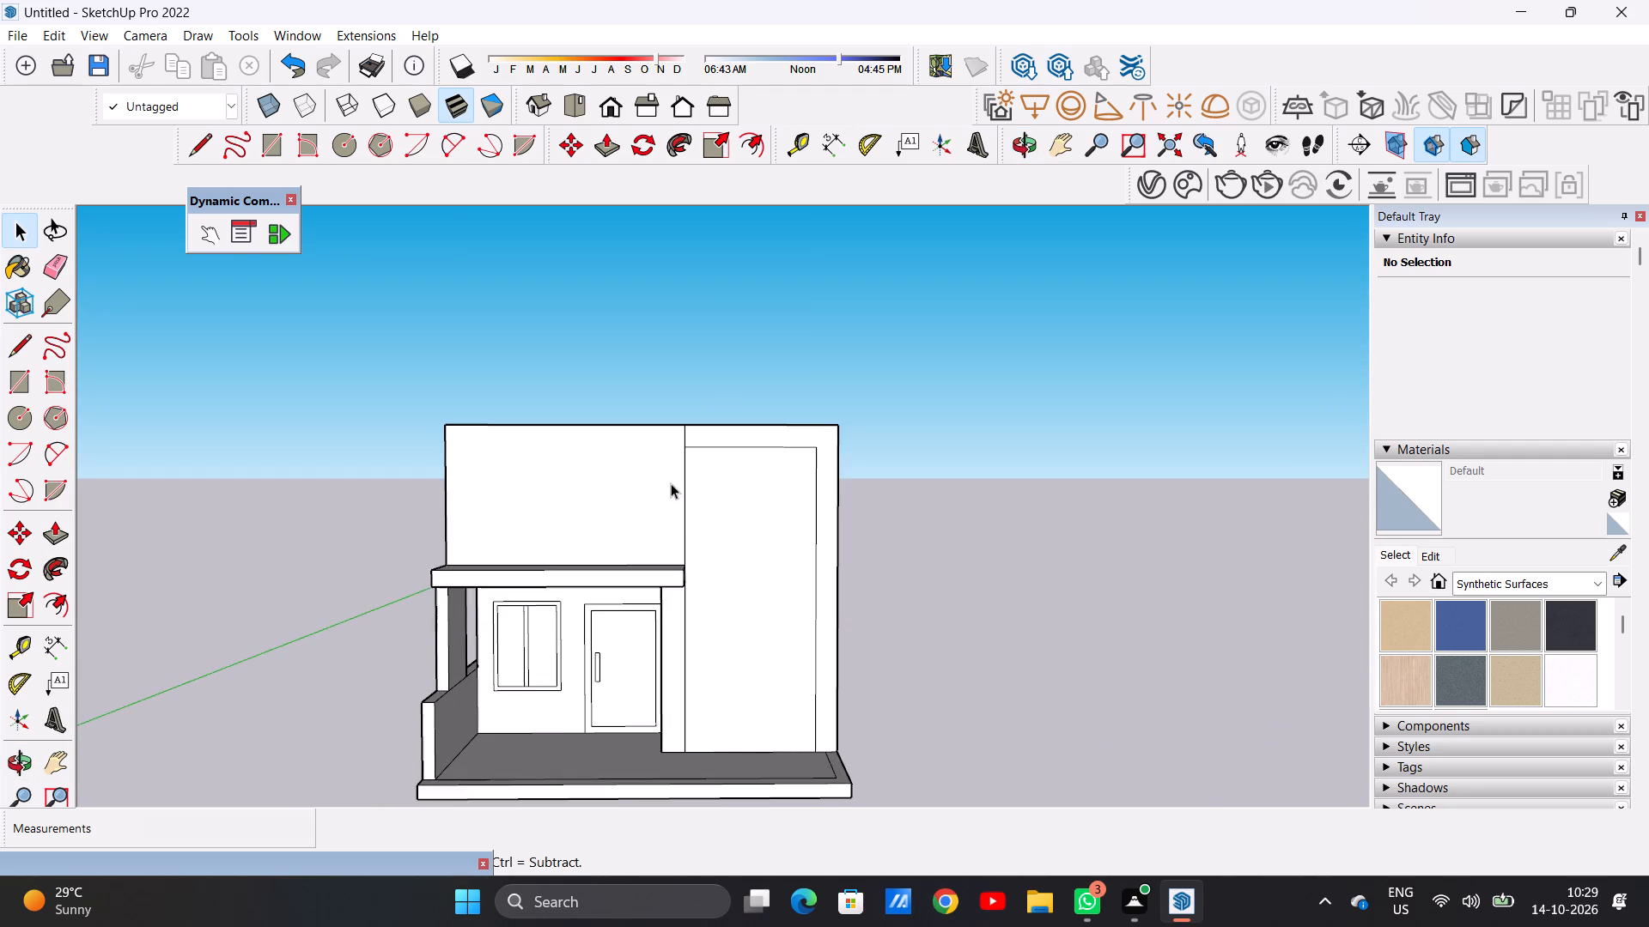
pyautogui.moveTo(729, 519); pyautogui.dragTo(707, 557, button='middle')
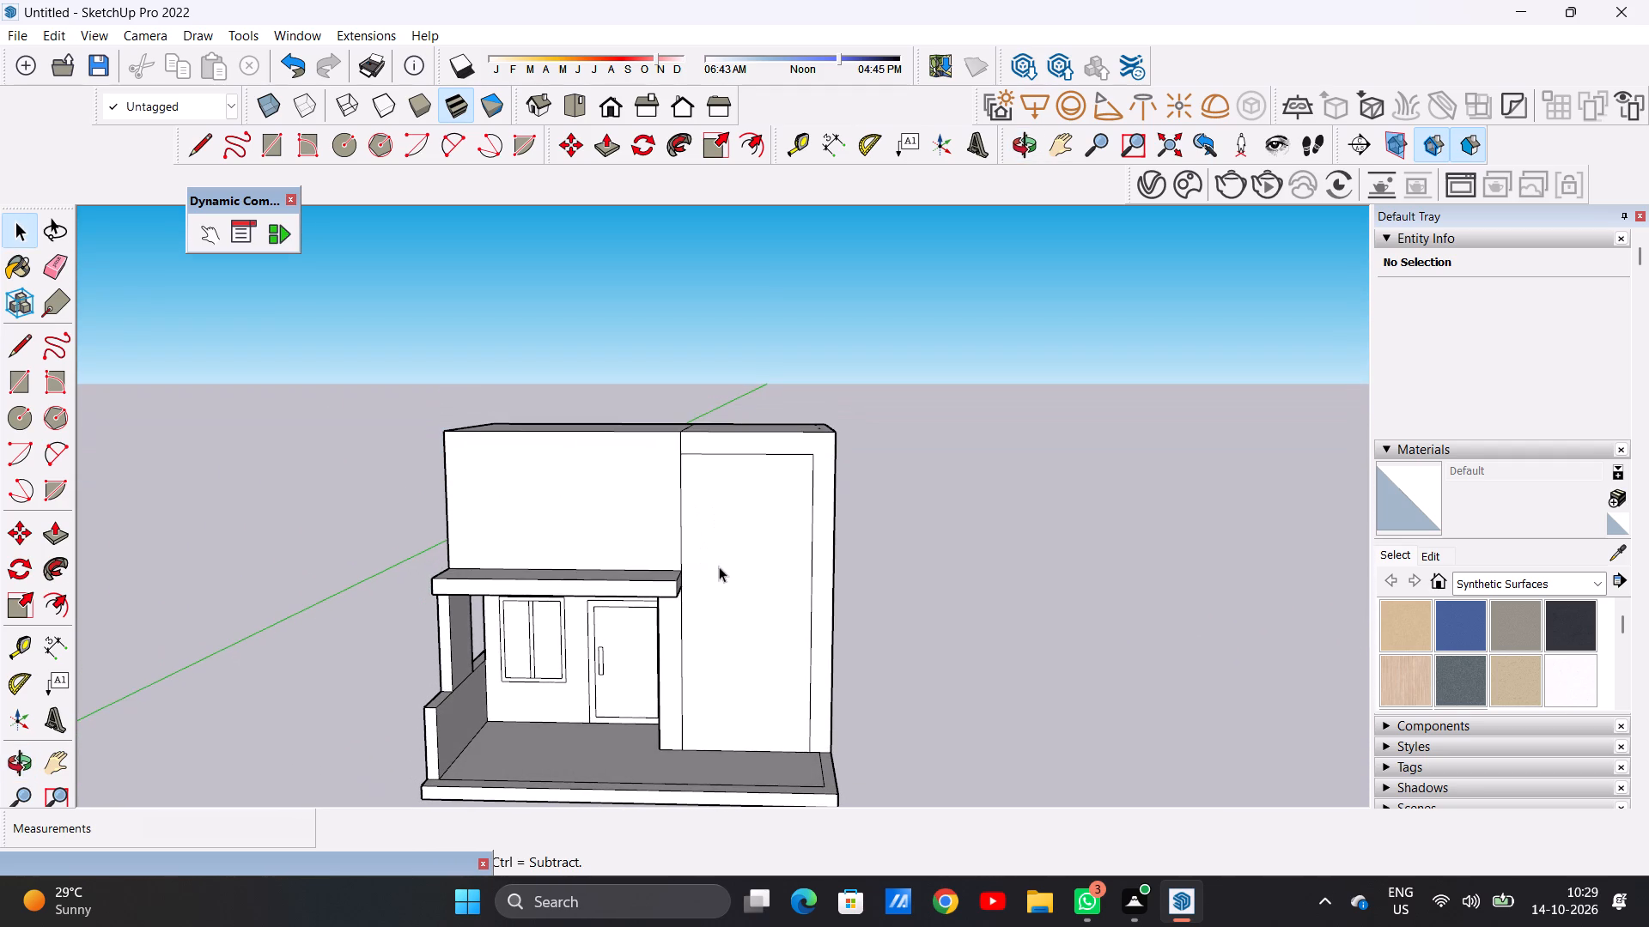
pyautogui.scroll(-5, 772, 570)
pyautogui.moveTo(697, 500); pyautogui.dragTo(649, 581, button='middle')
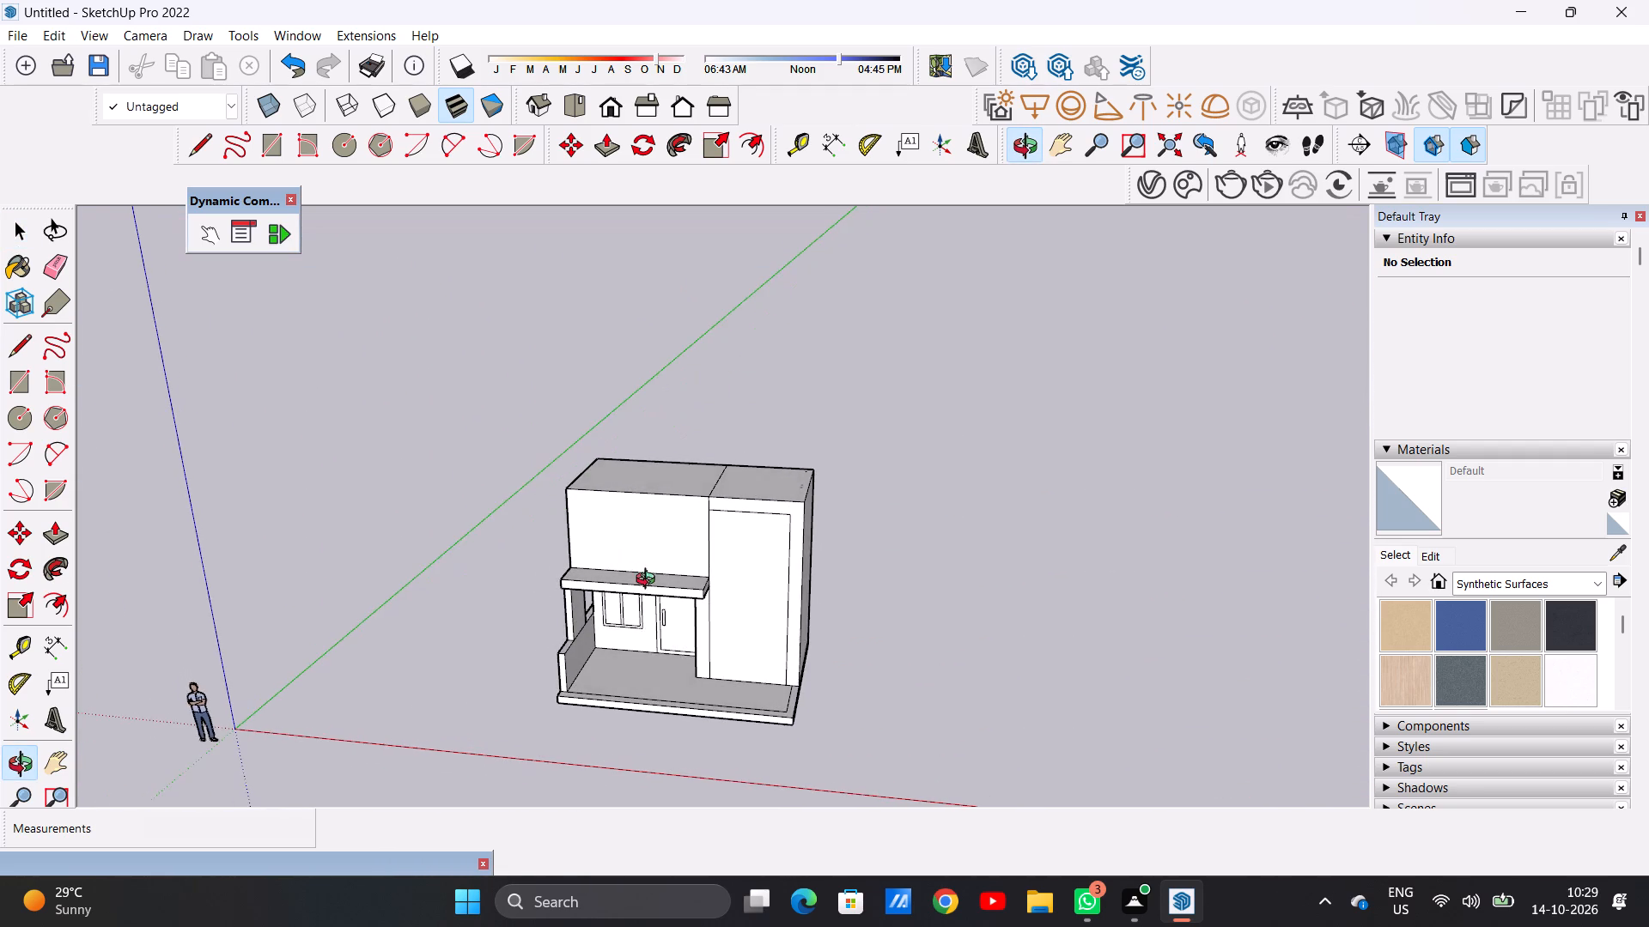
pyautogui.moveTo(649, 581); pyautogui.dragTo(649, 583, button='middle')
# Push/Pull the top face of the upper block above the porch up about 3' 2 5/8".
pyautogui.scroll(2, 697, 473)
pyautogui.scroll(-1, 697, 473)
pyautogui.scroll(6, 697, 473)
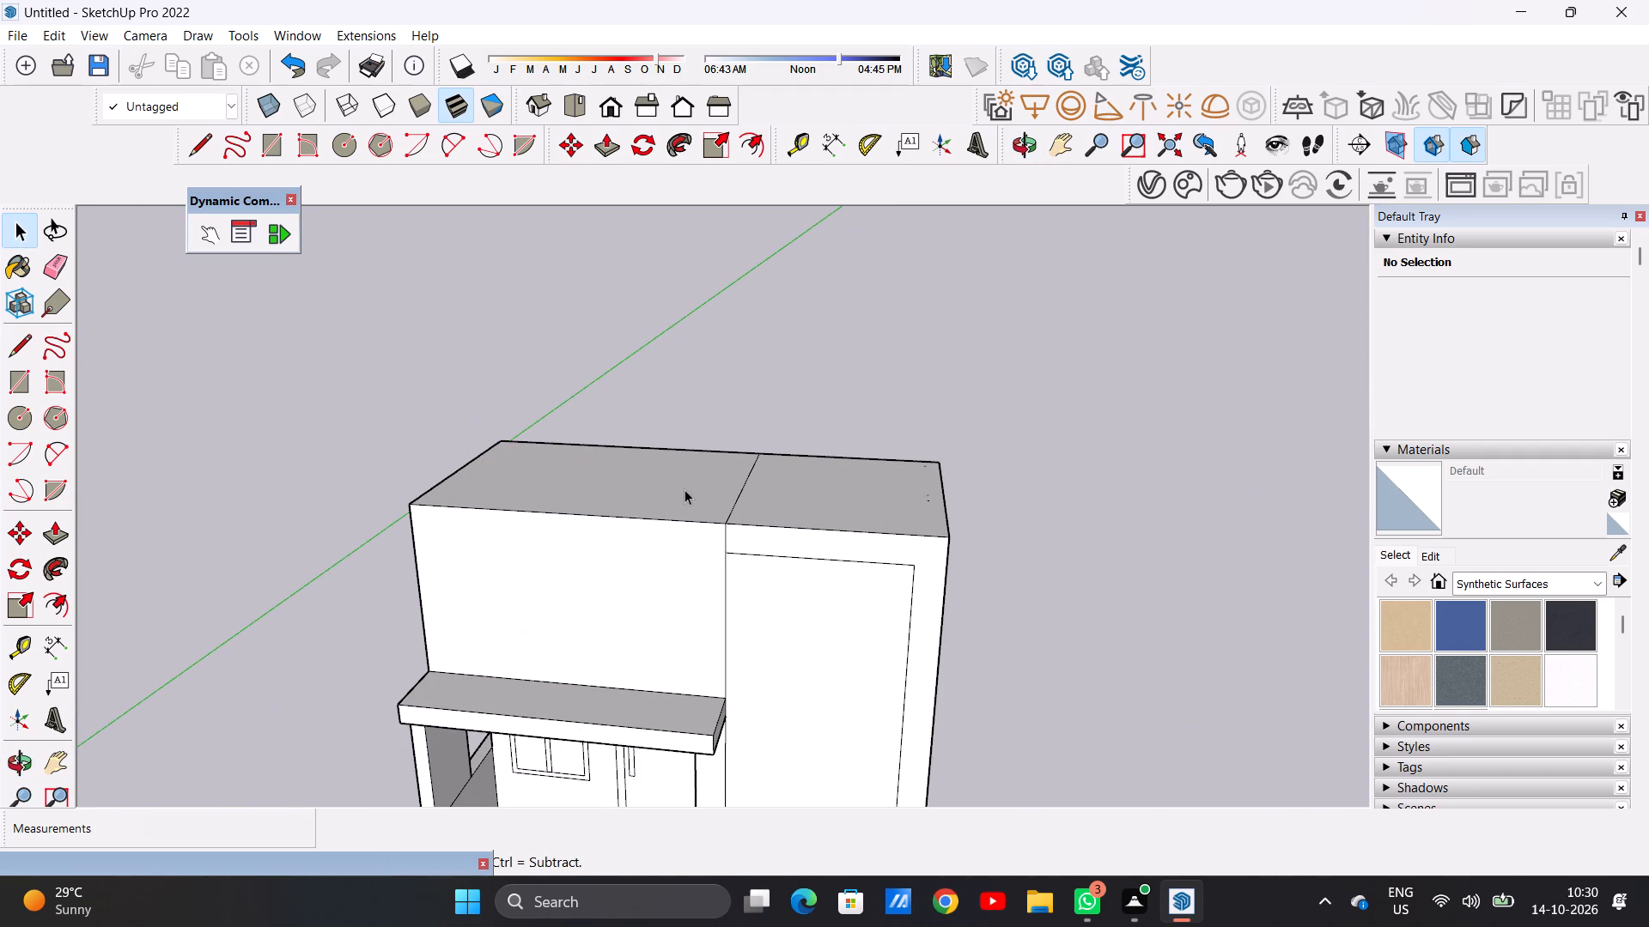
pyautogui.press('p')
pyautogui.click(667, 495)
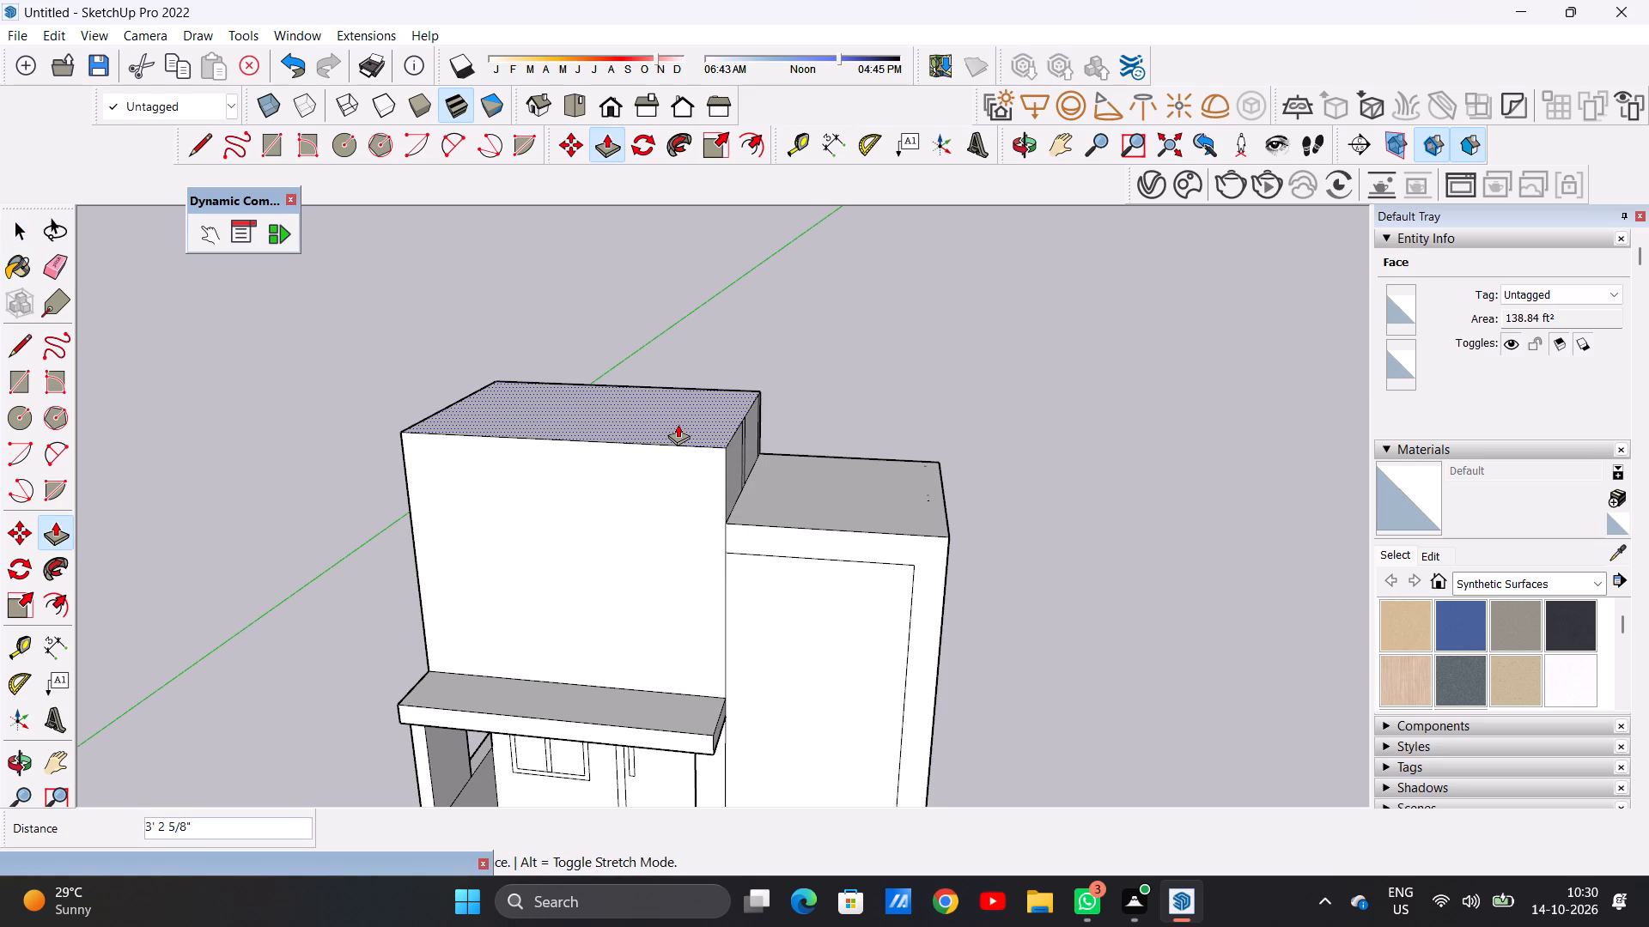
pyautogui.click(678, 424)
# Push/Pull the tower's top face up to the same level as the adjoining upper block's top.
pyautogui.click(811, 497)
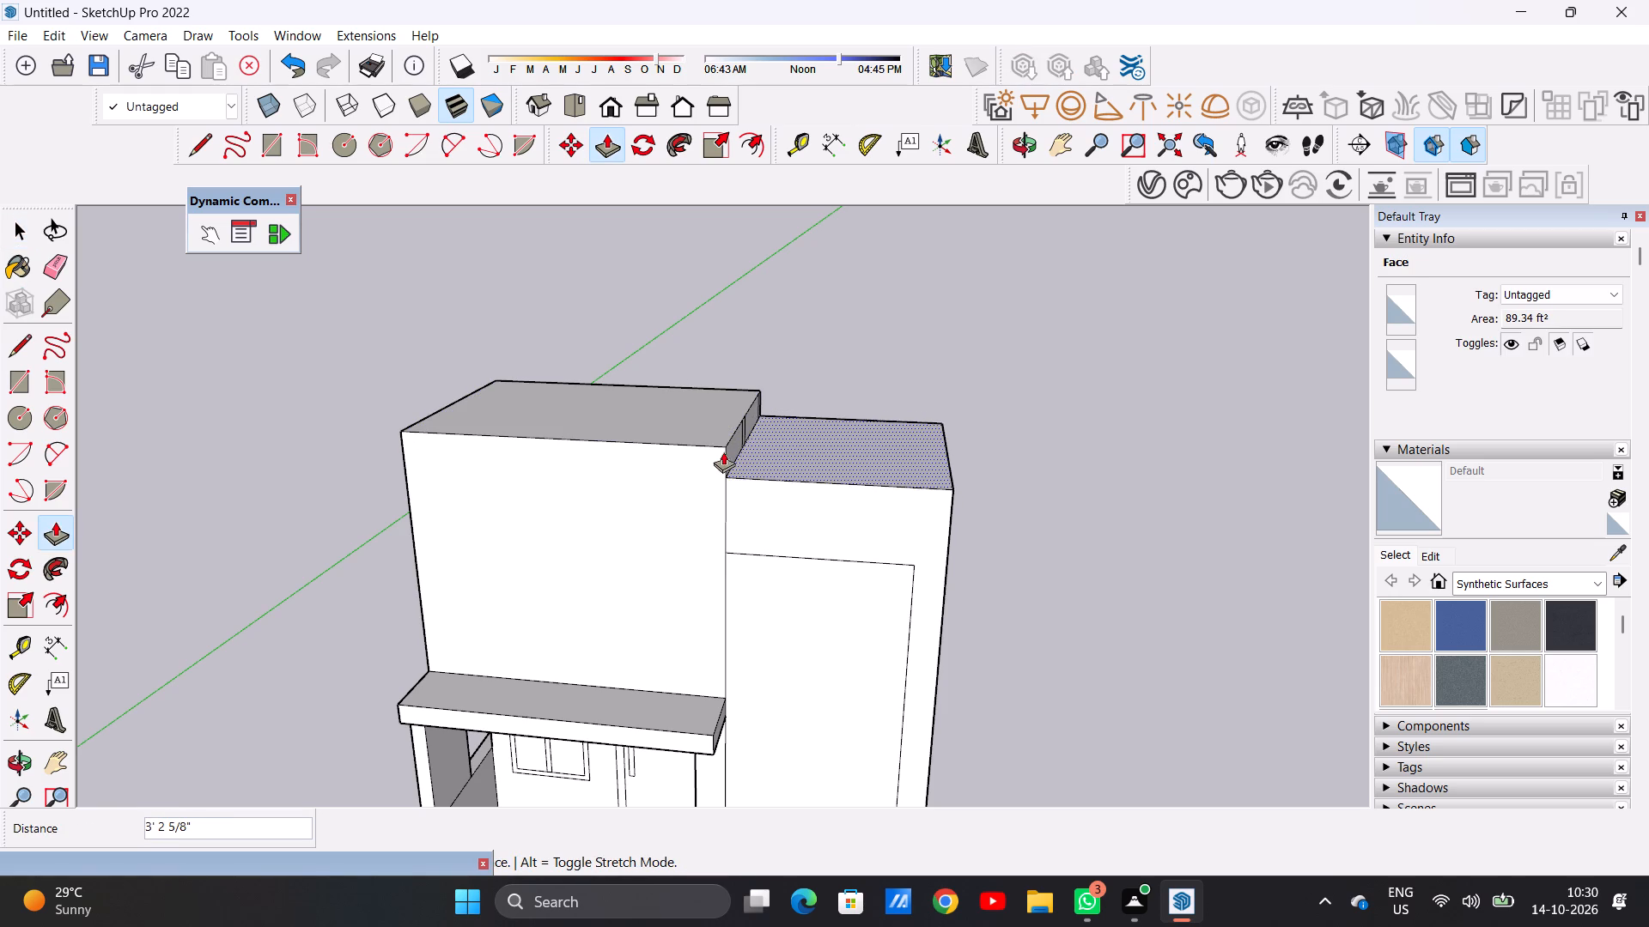
pyautogui.click(723, 449)
pyautogui.press('space')
pyautogui.scroll(-7, 753, 558)
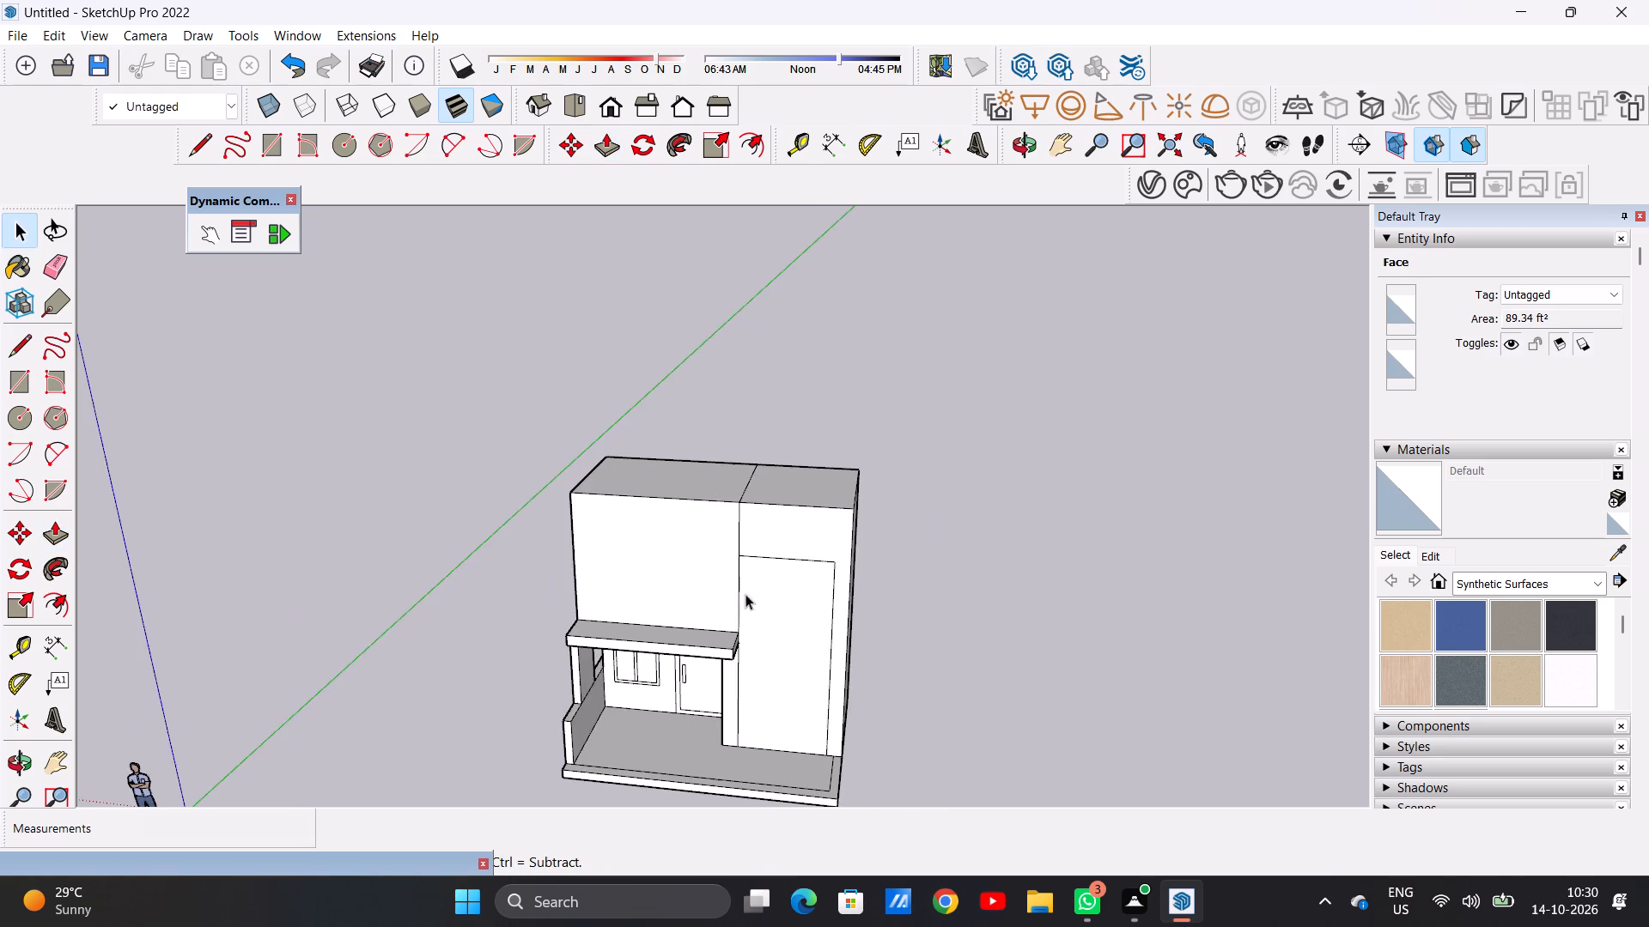
# Extend the tower frame's vertical line upward from its corner, then draw a horizontal line across to the edge shared with the upper block.
pyautogui.moveTo(745, 596); pyautogui.dragTo(767, 477, button='middle')
pyautogui.scroll(2, 839, 587)
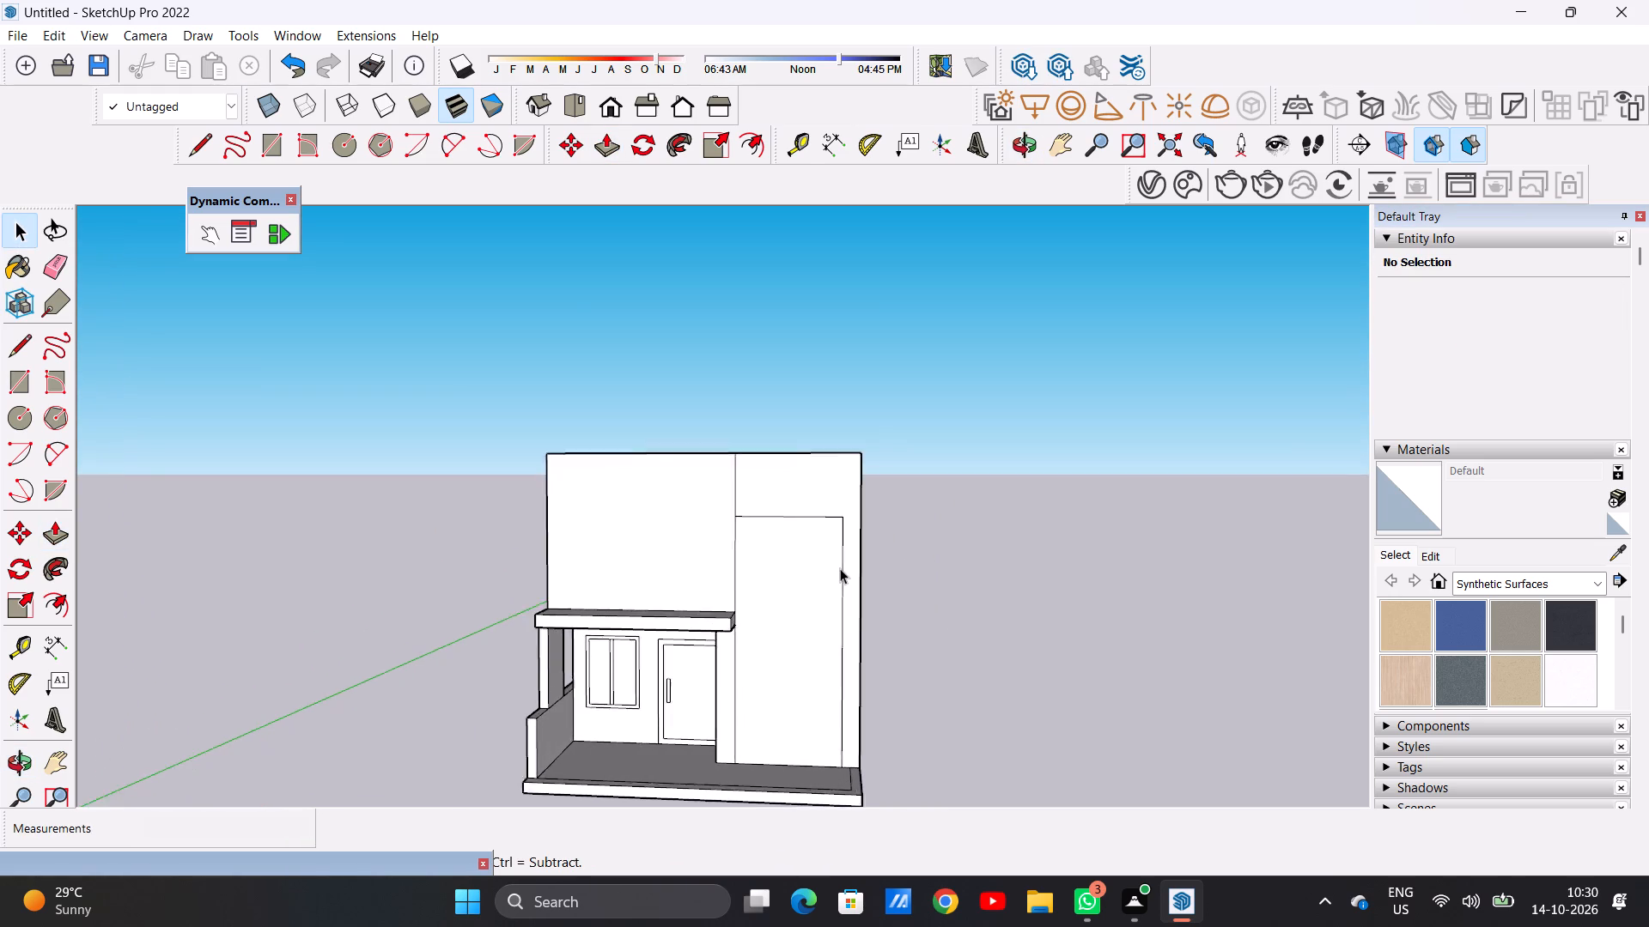
pyautogui.scroll(4, 840, 568)
pyautogui.press('l')
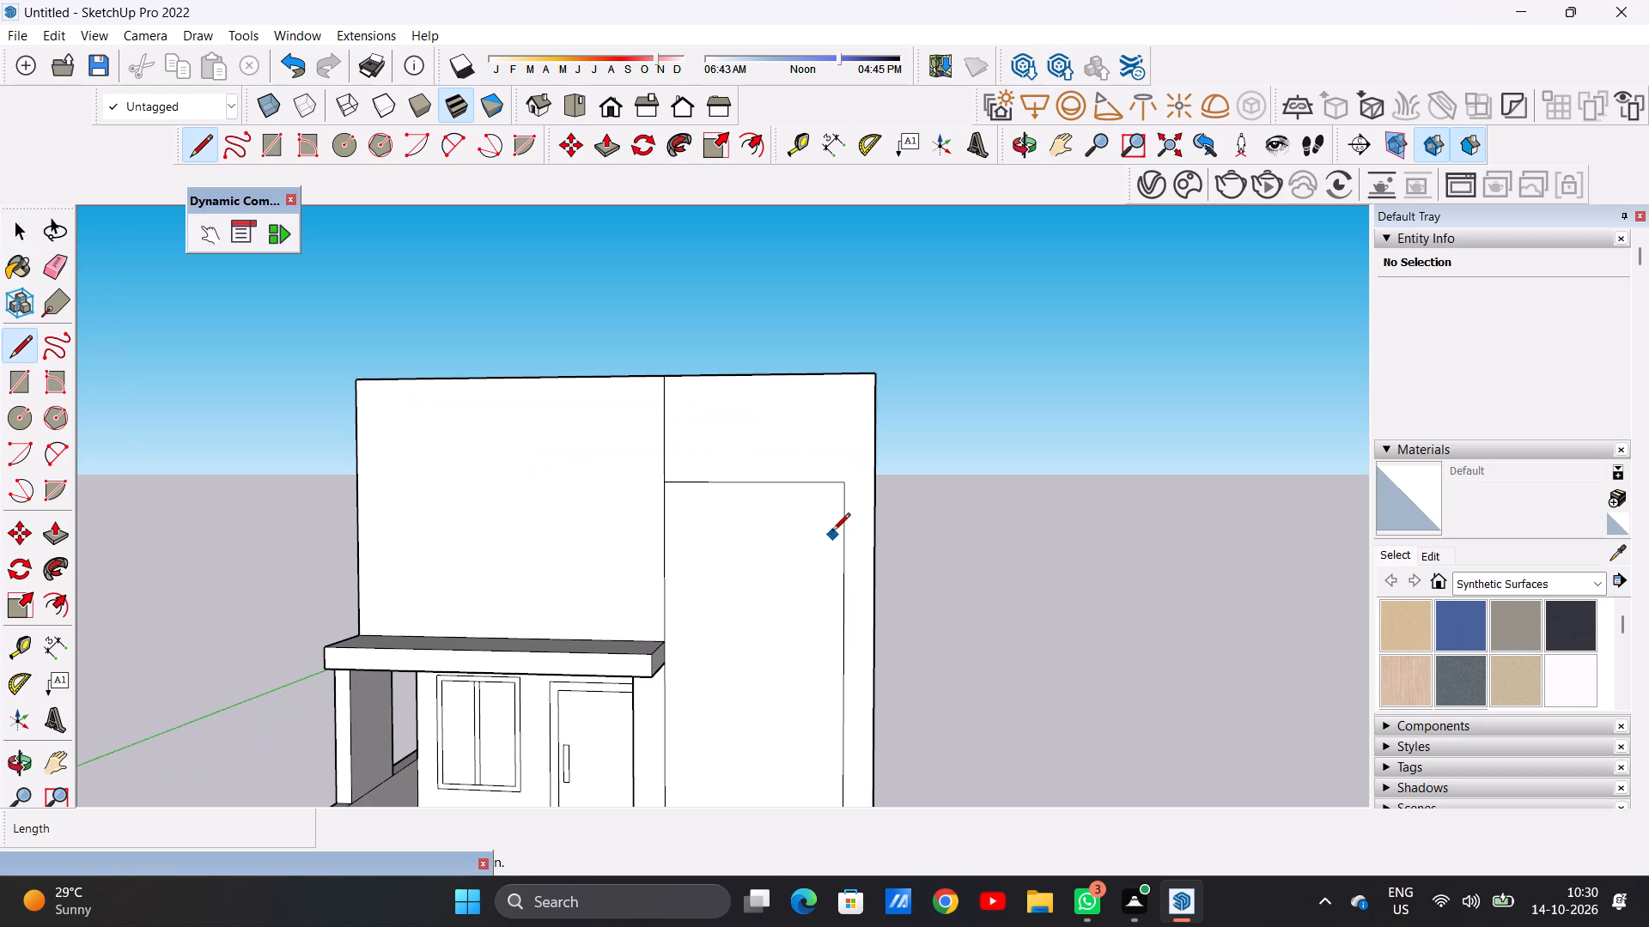
pyautogui.click(843, 488)
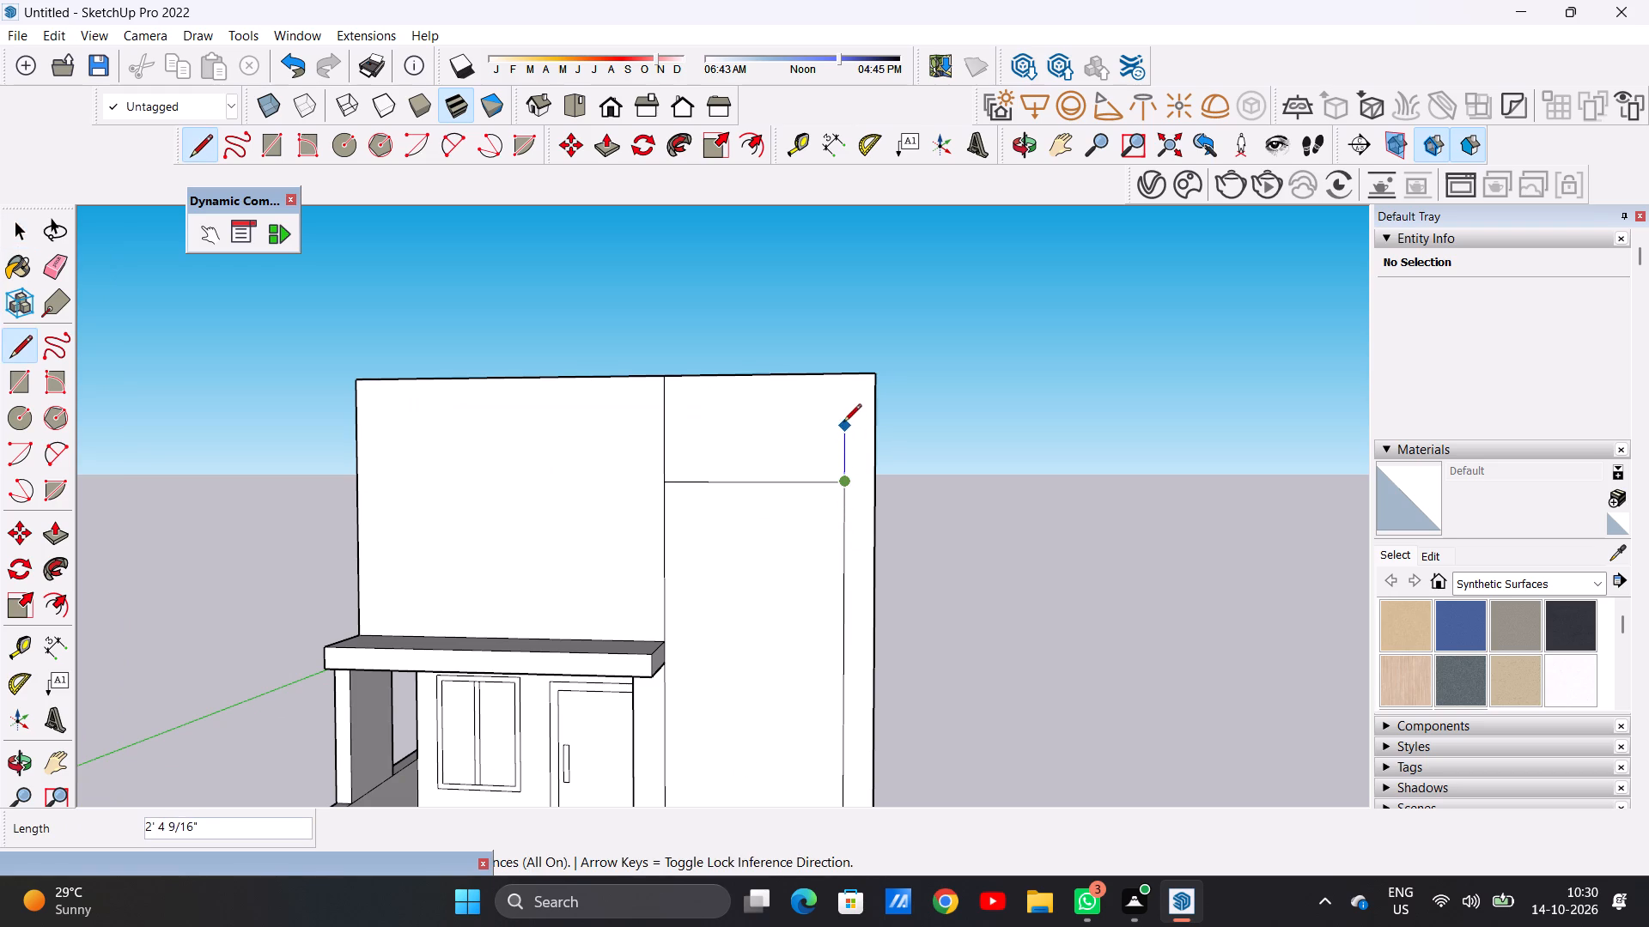
pyautogui.click(843, 414)
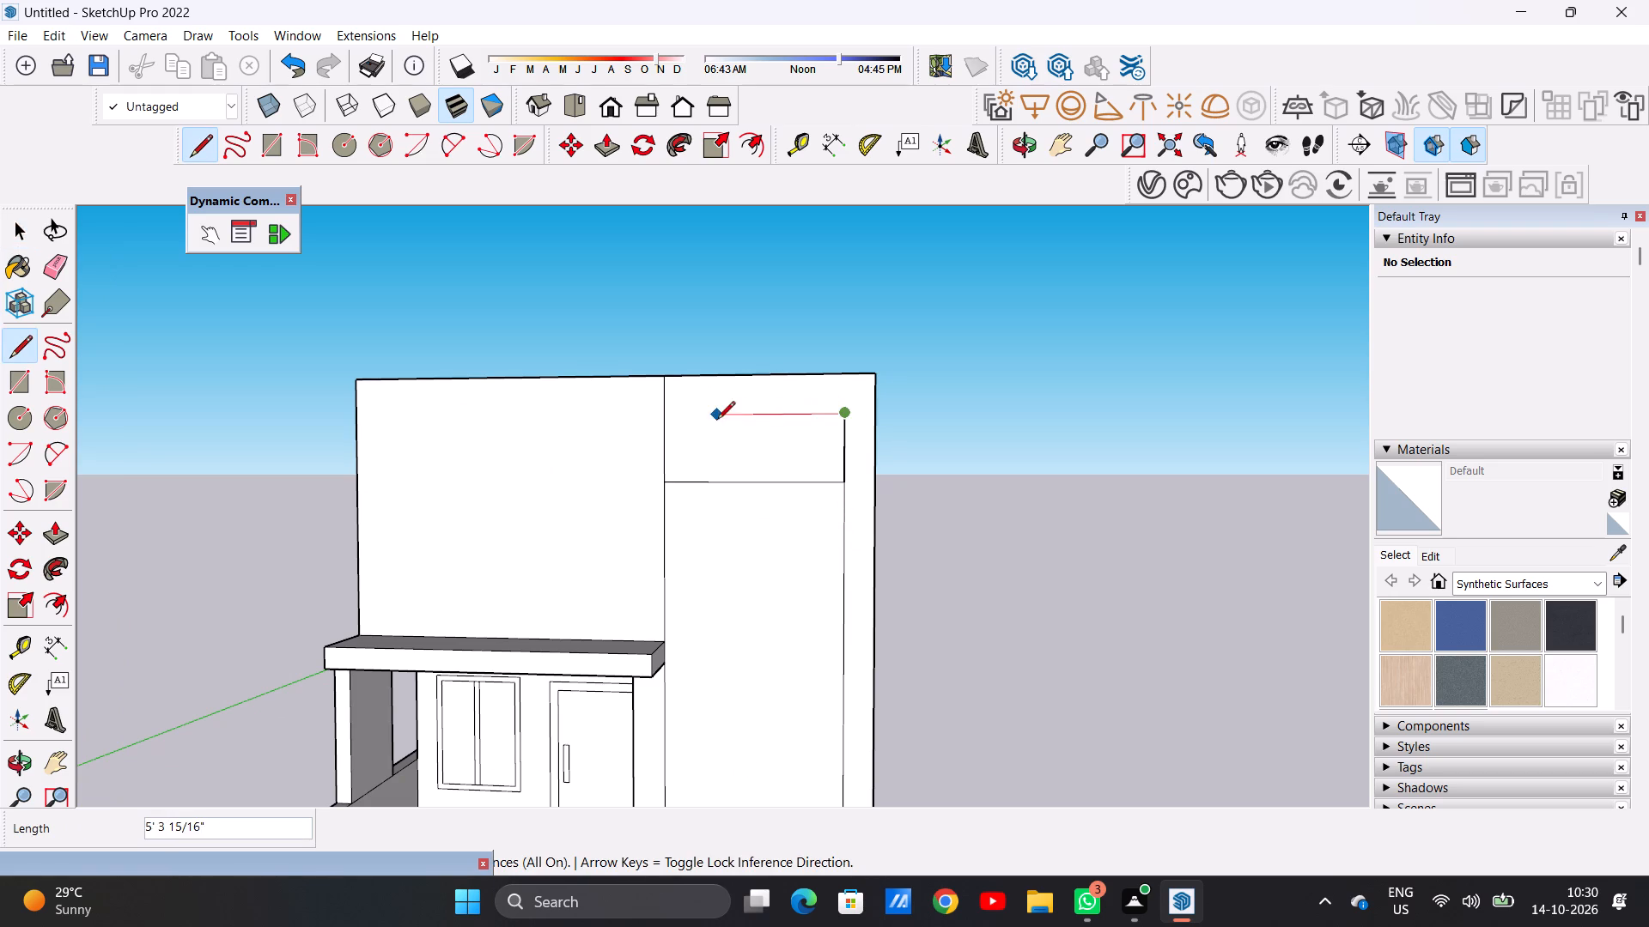
pyautogui.click(660, 421)
pyautogui.press('space')
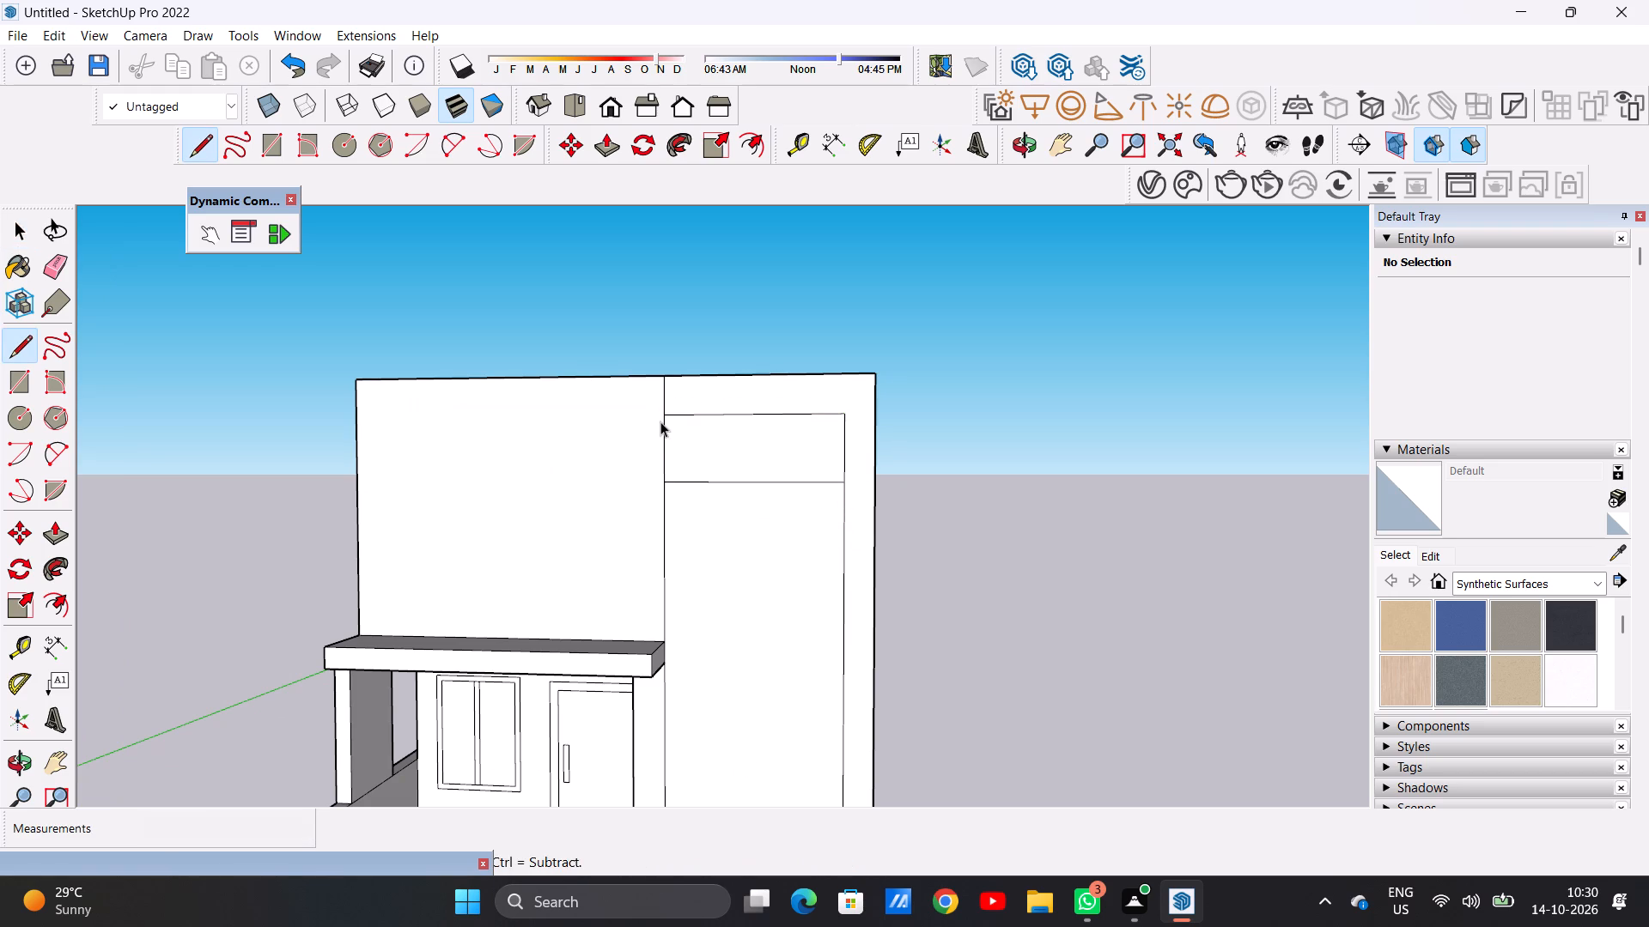
# Erase the lower of the two horizontal lines at the top of the tower's front frame.
pyautogui.write('E')
pyautogui.moveTo(739, 470); pyautogui.dragTo(745, 499)
pyautogui.press('space')
# Extend the frame's top line about 4' 7 3/16" onto the upper block's front face and close it vertically to the top edge.
pyautogui.scroll(-2, 769, 592)
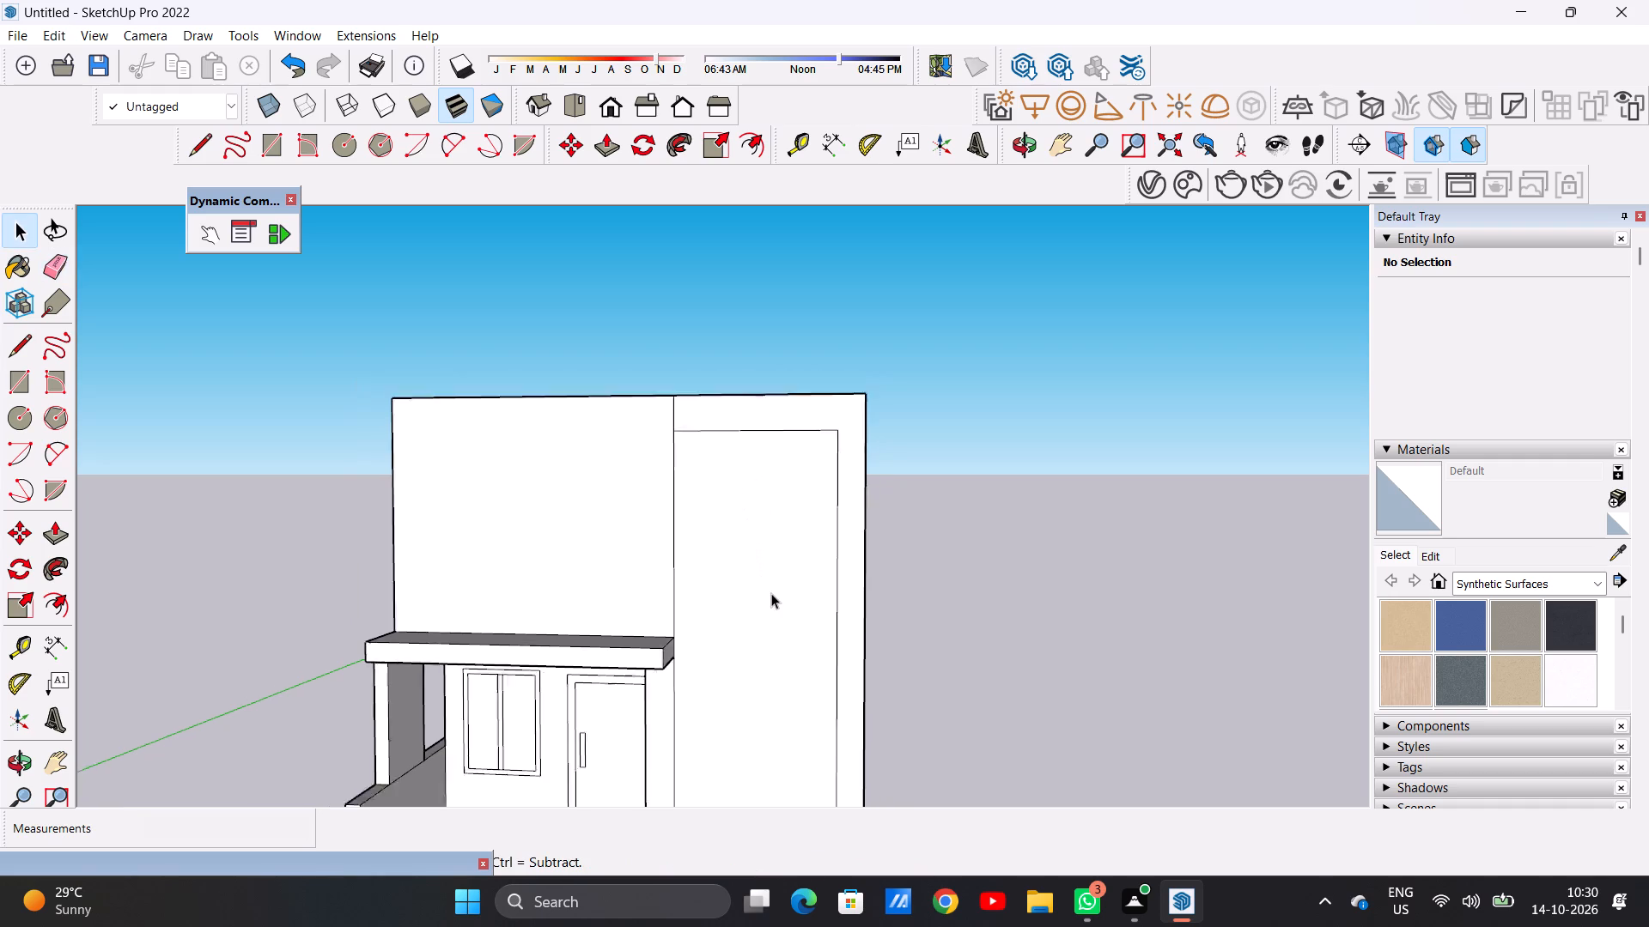
pyautogui.scroll(-10, 771, 593)
pyautogui.scroll(7, 787, 513)
pyautogui.scroll(2, 636, 548)
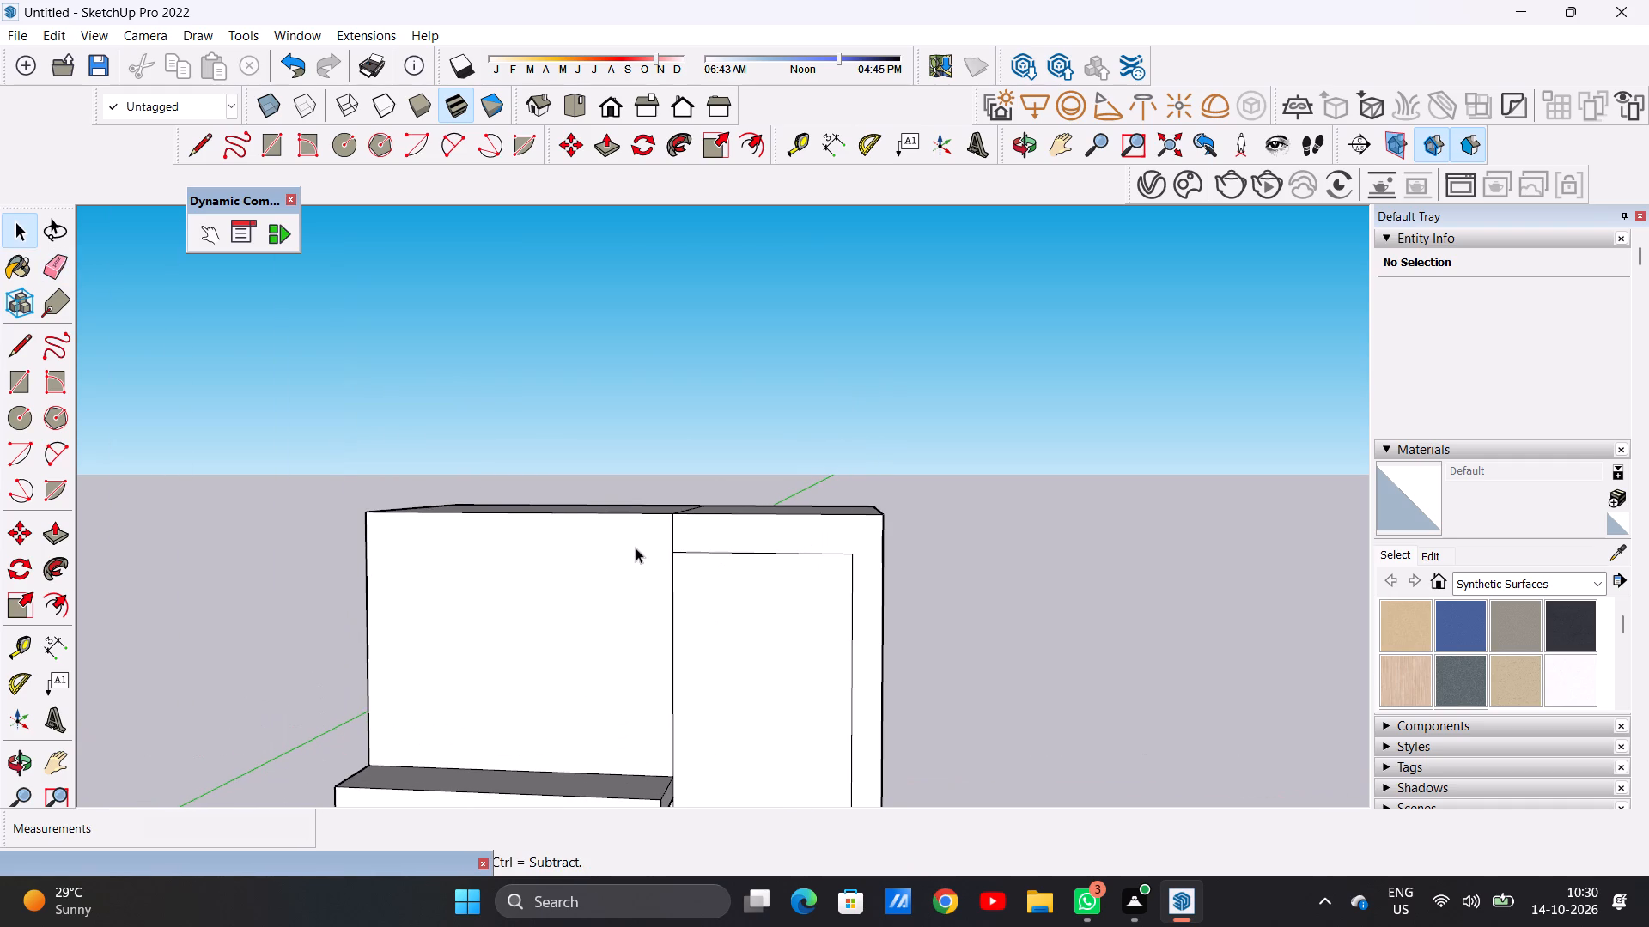
pyautogui.press('l')
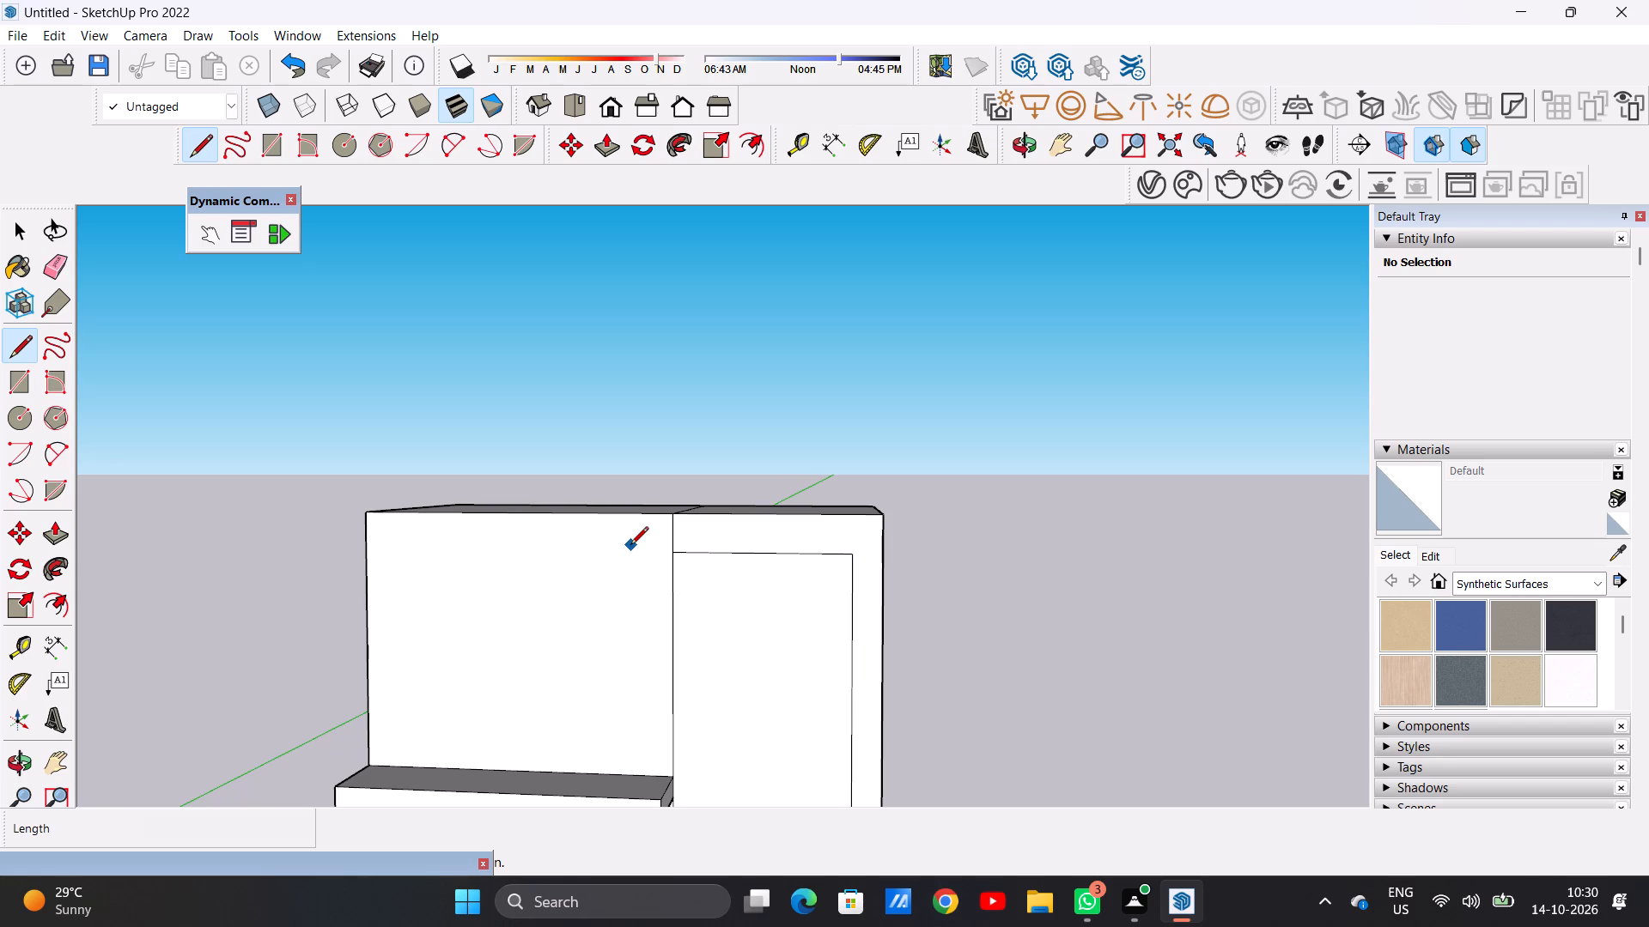
pyautogui.click(678, 556)
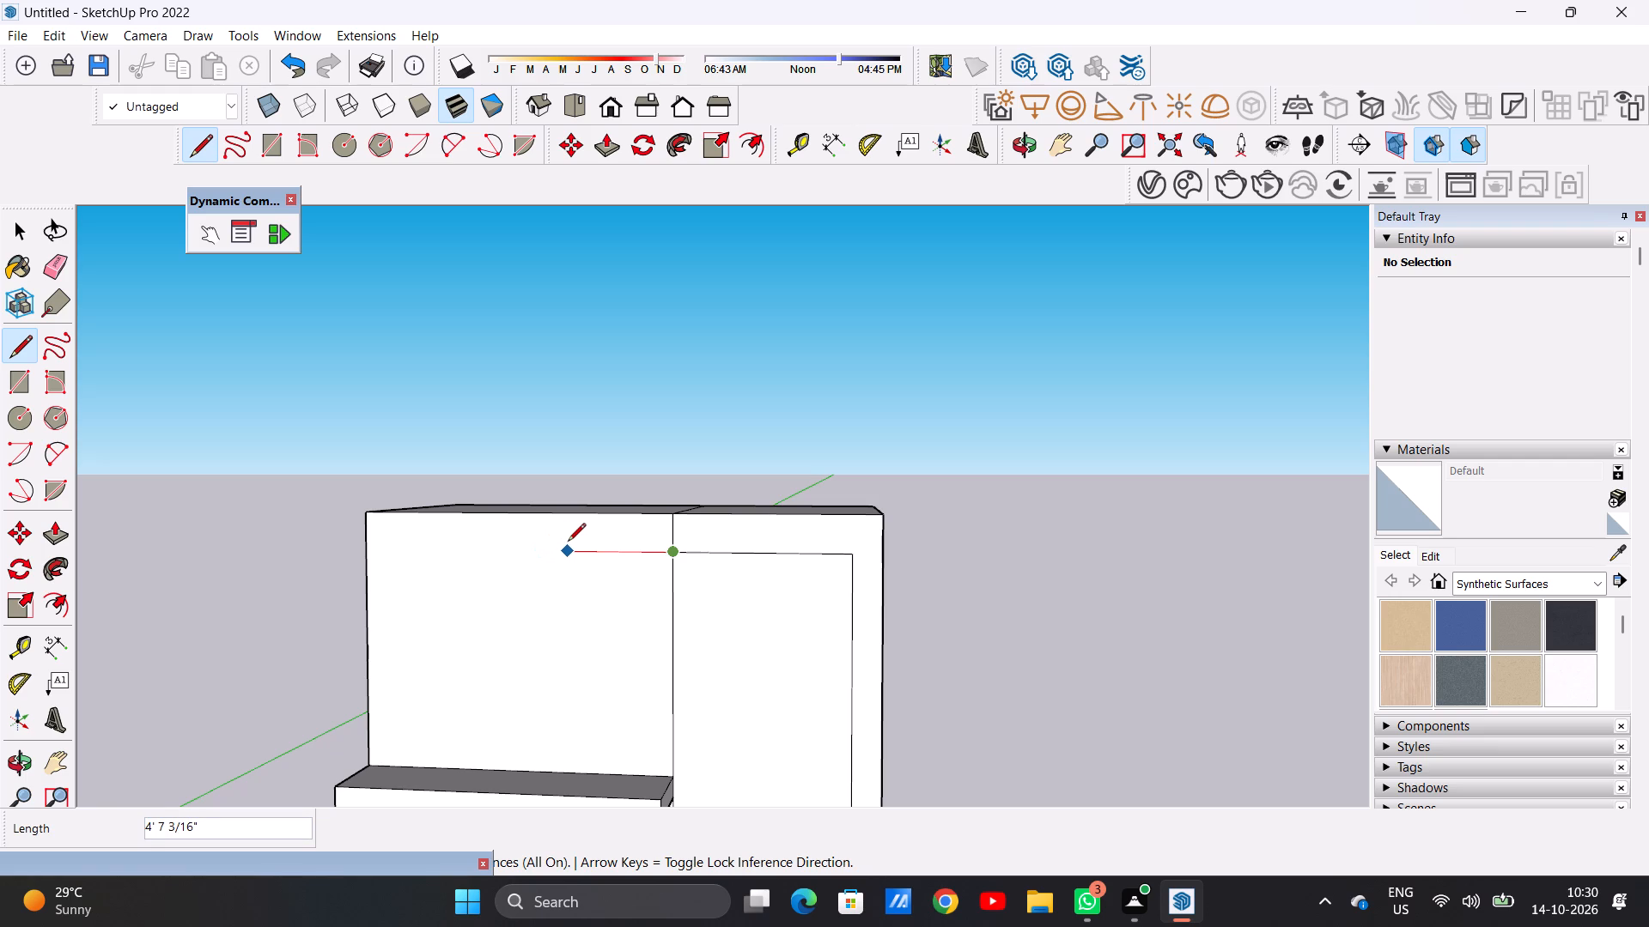
pyautogui.click(568, 542)
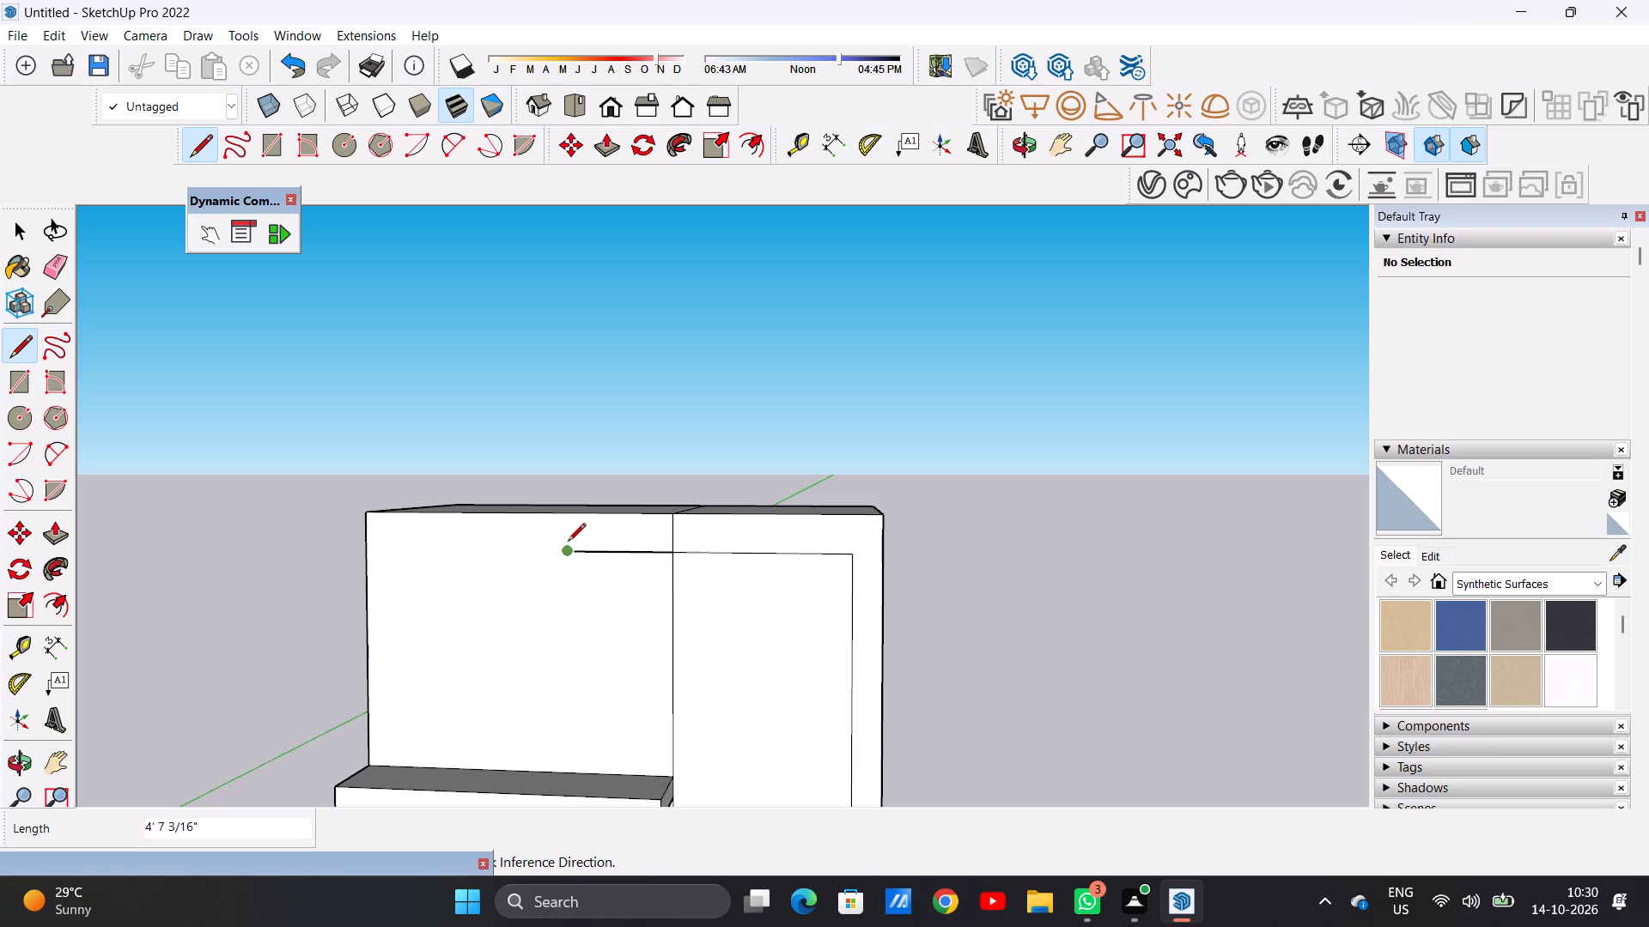
pyautogui.click(572, 512)
pyautogui.press('space')
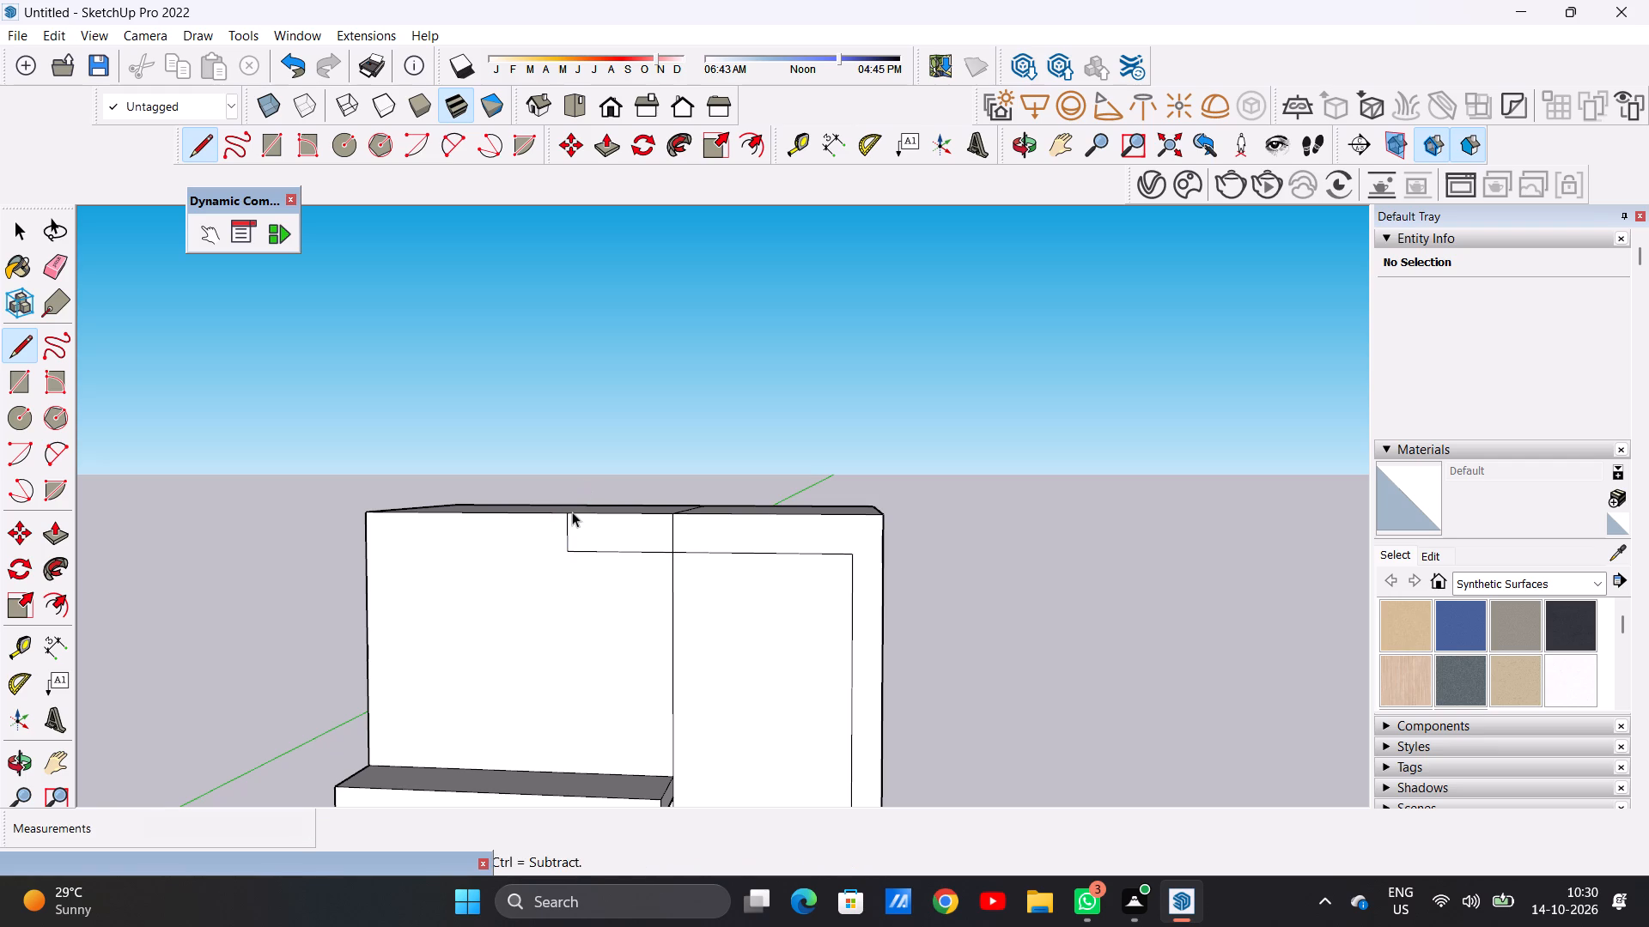
# Erase the short vertical edge between tower and upper block within the top band.
pyautogui.write('E')
pyautogui.scroll(5, 638, 559)
pyautogui.moveTo(669, 519); pyautogui.dragTo(706, 513)
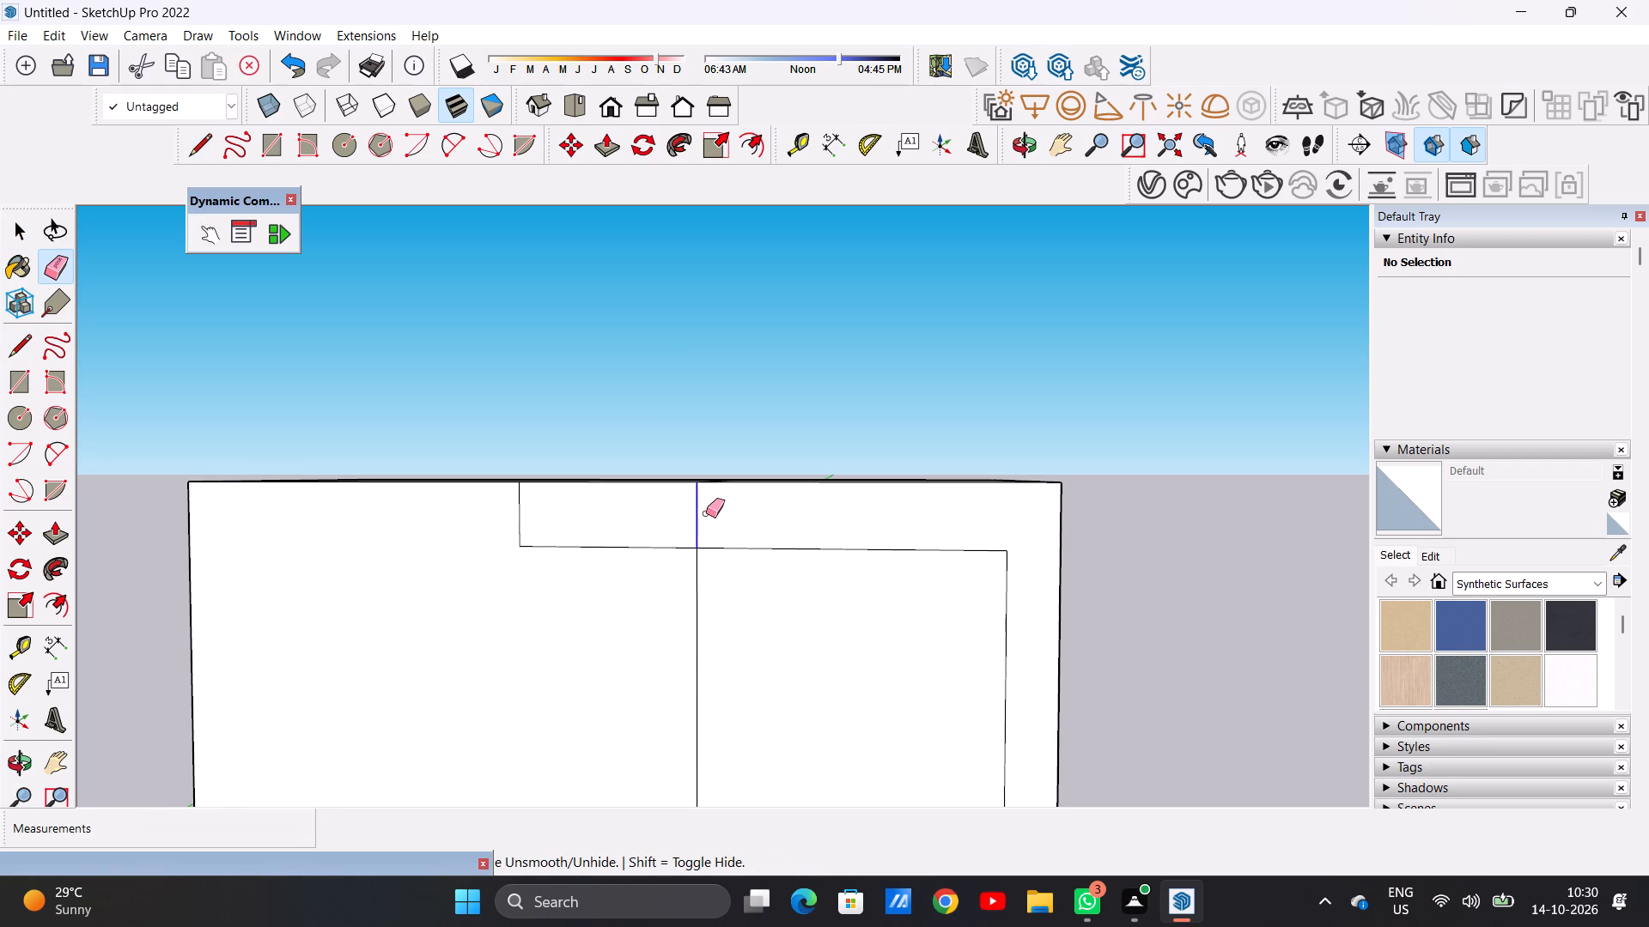
pyautogui.press('space')
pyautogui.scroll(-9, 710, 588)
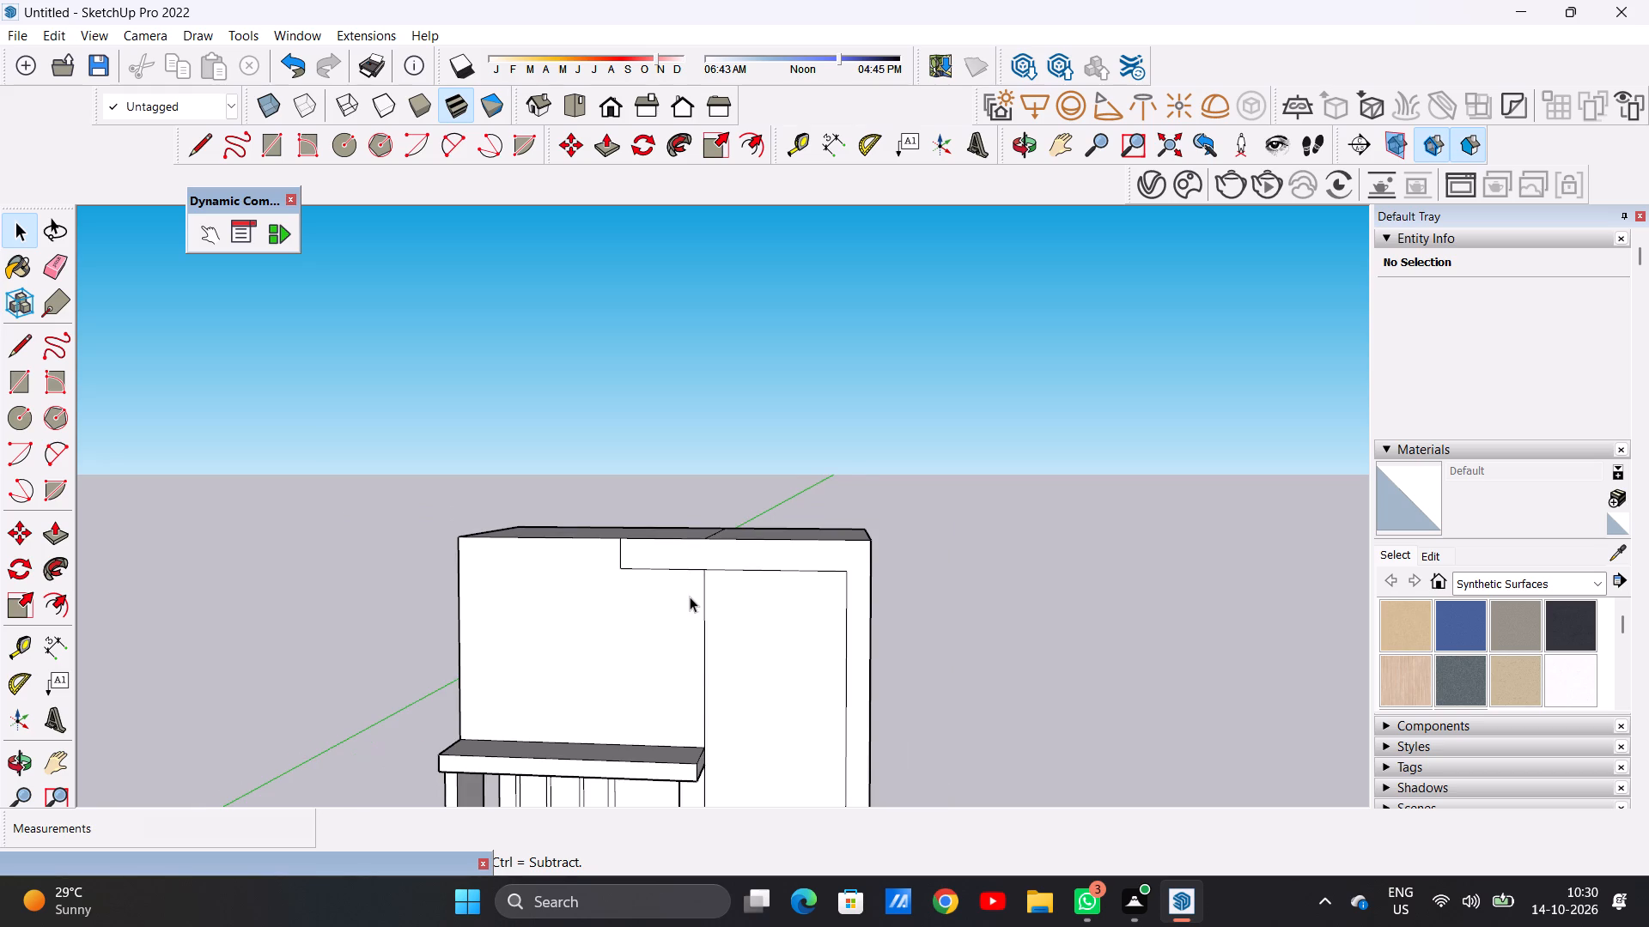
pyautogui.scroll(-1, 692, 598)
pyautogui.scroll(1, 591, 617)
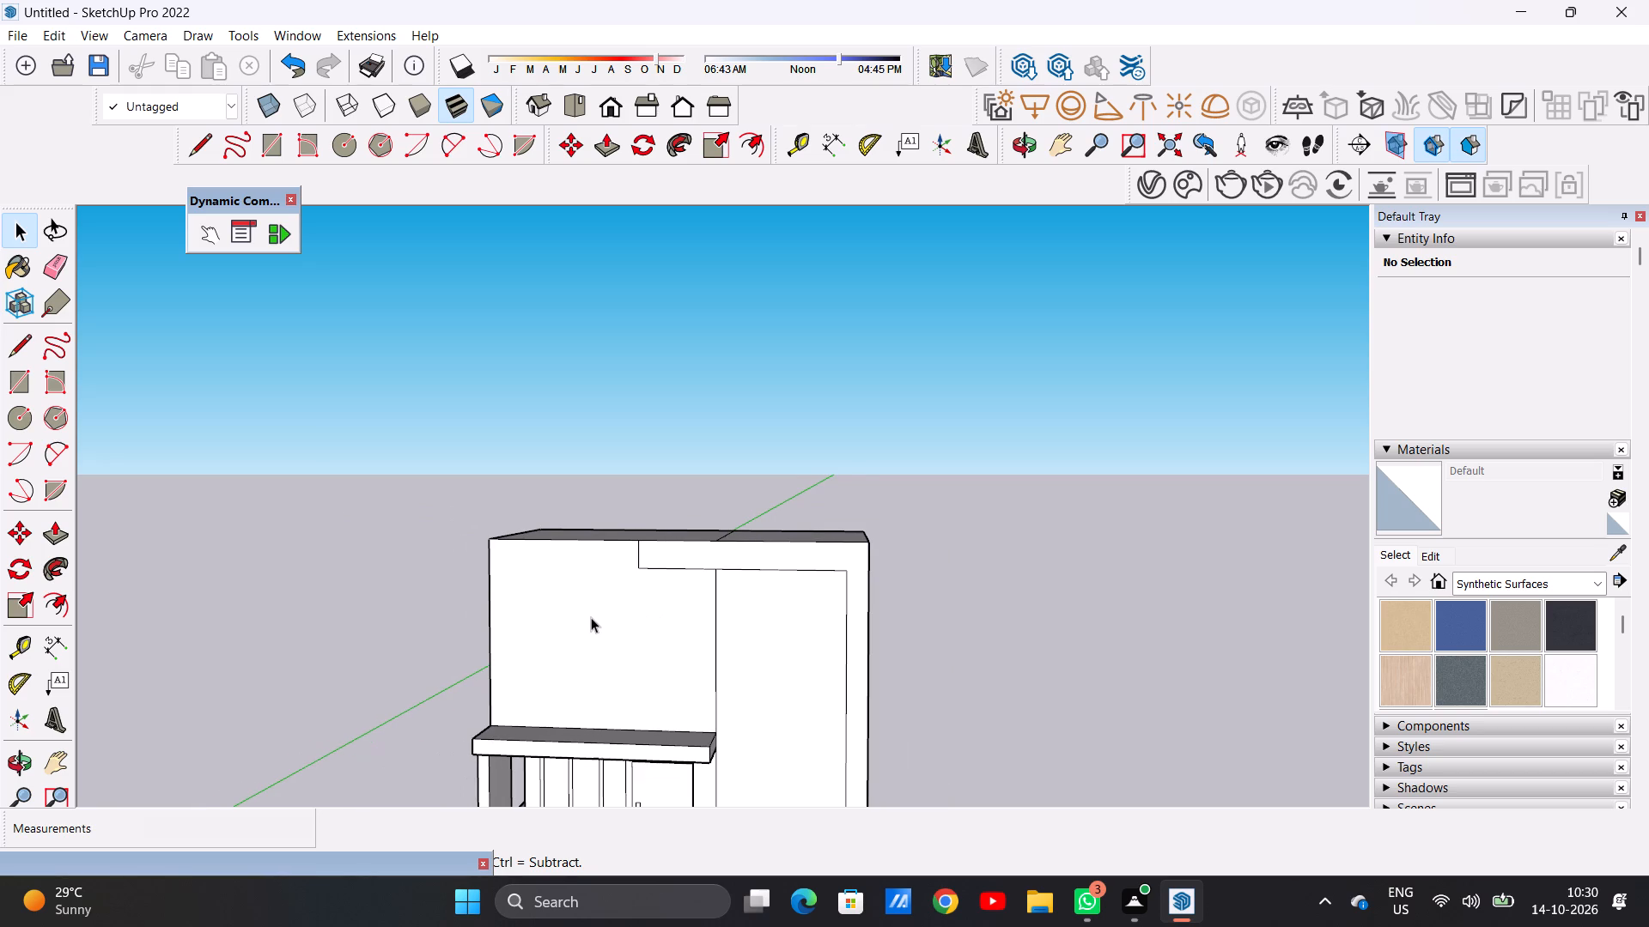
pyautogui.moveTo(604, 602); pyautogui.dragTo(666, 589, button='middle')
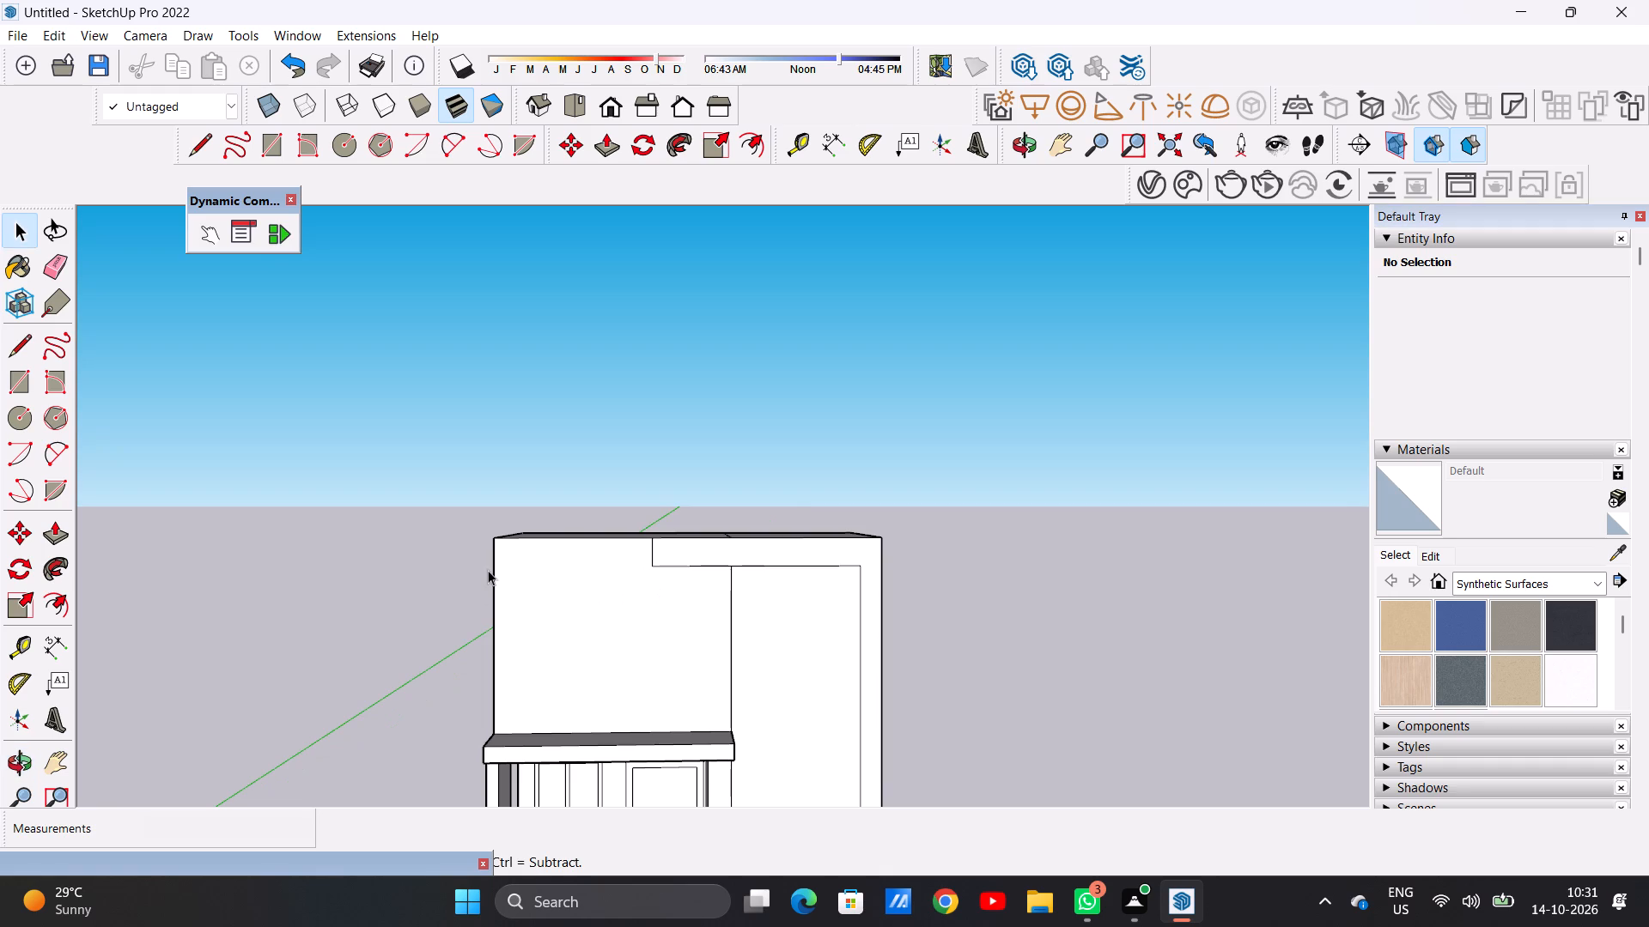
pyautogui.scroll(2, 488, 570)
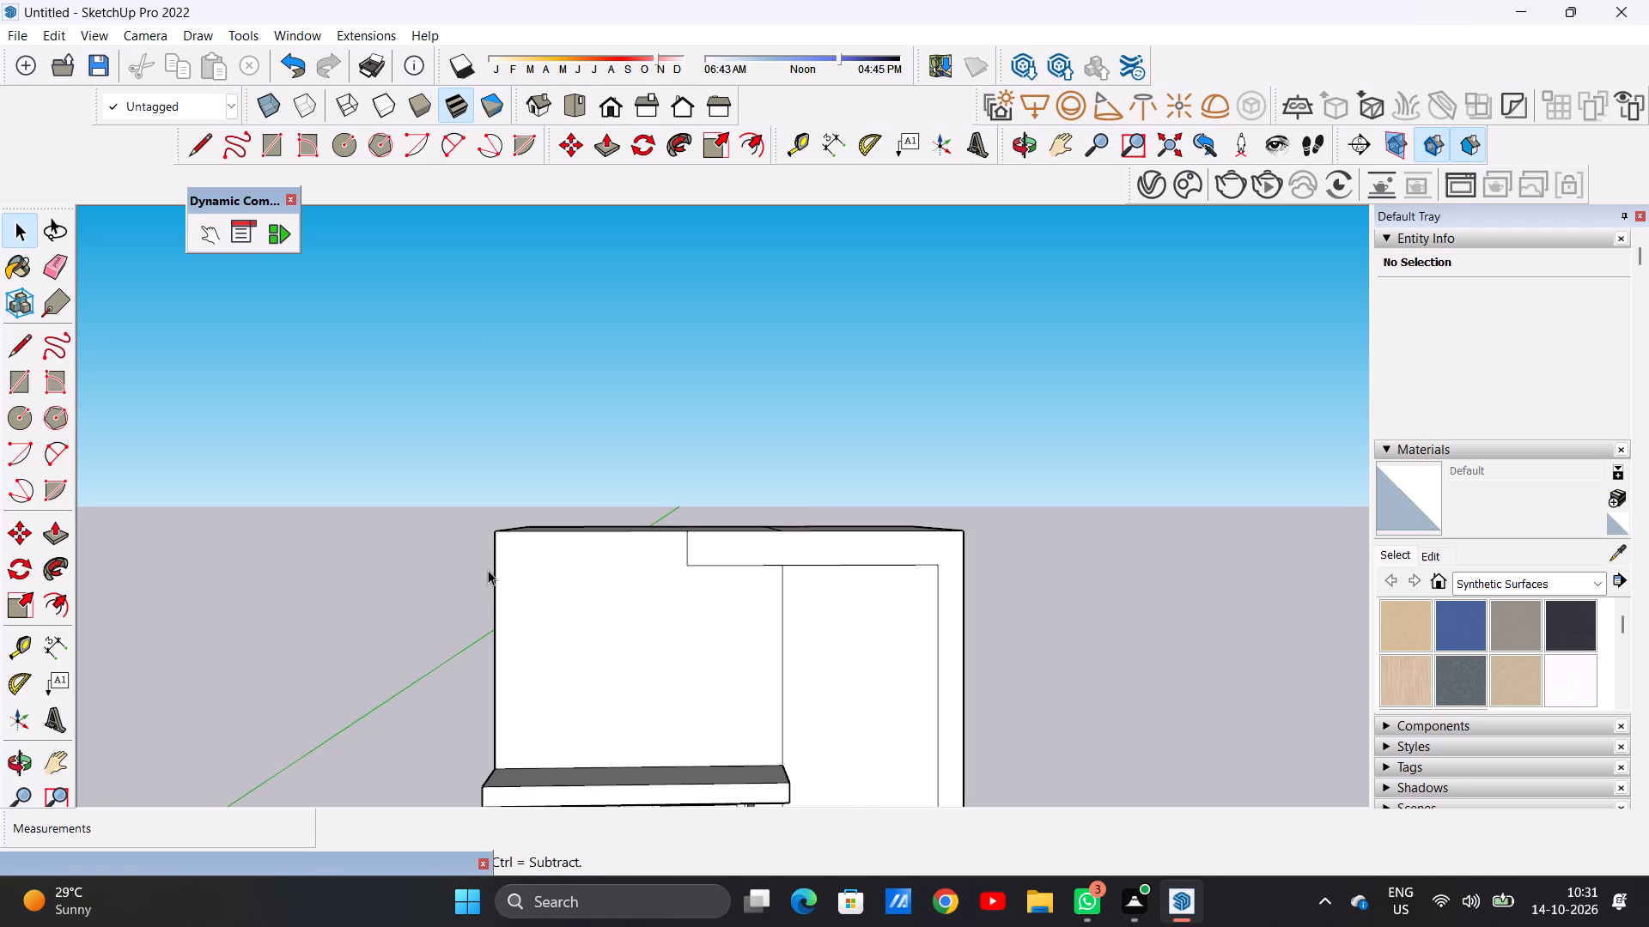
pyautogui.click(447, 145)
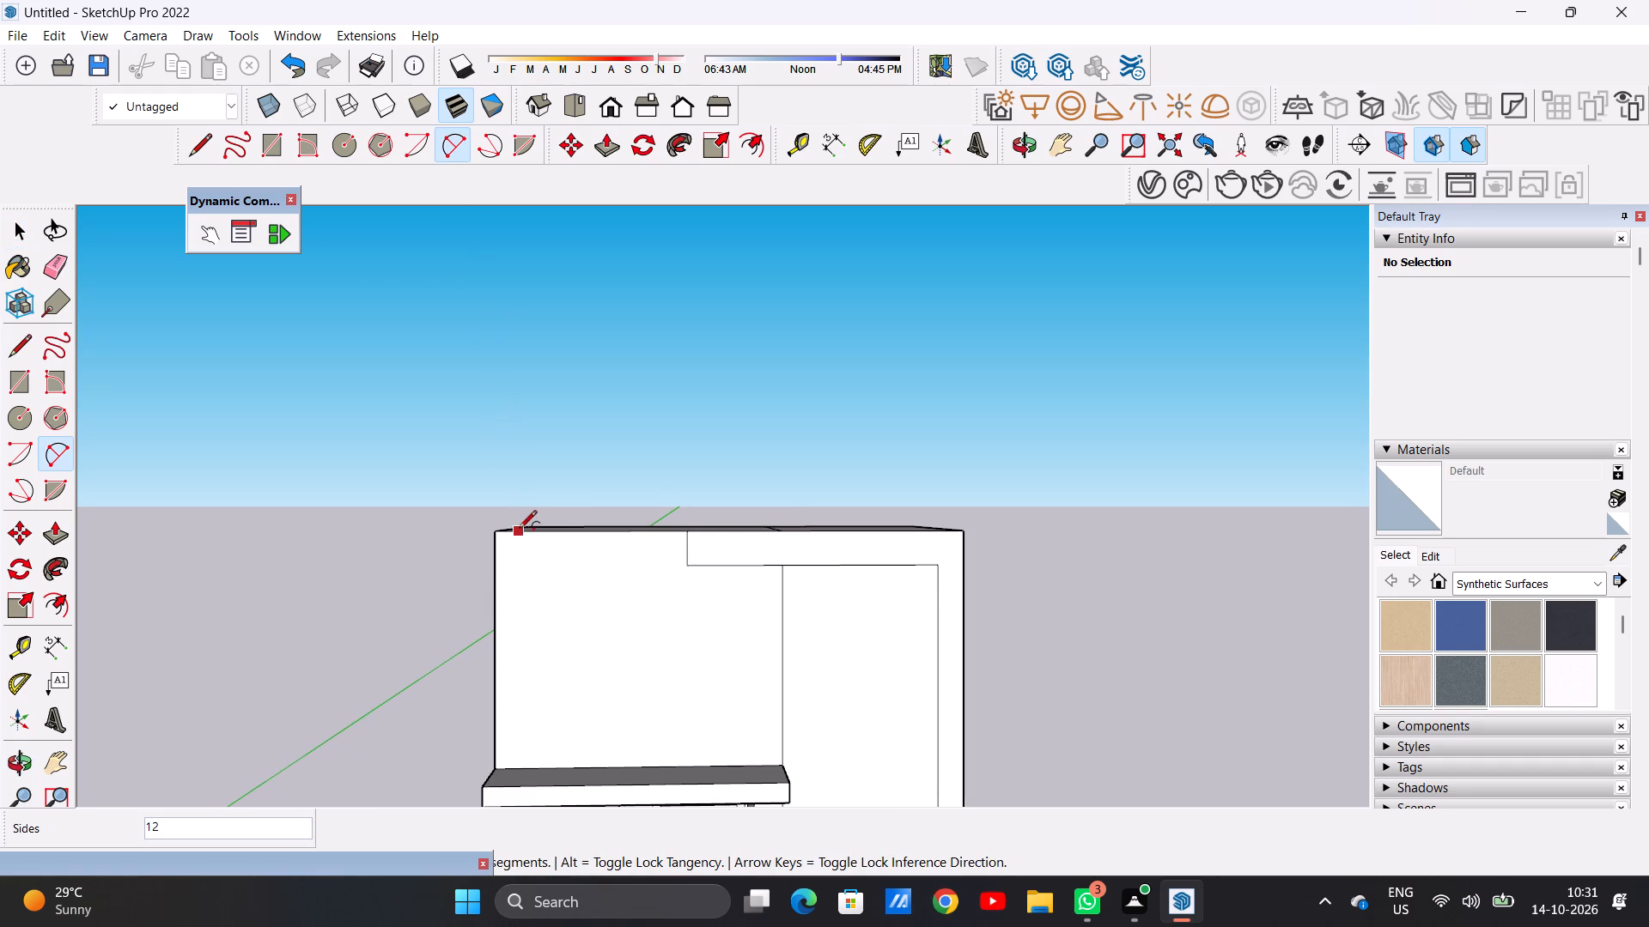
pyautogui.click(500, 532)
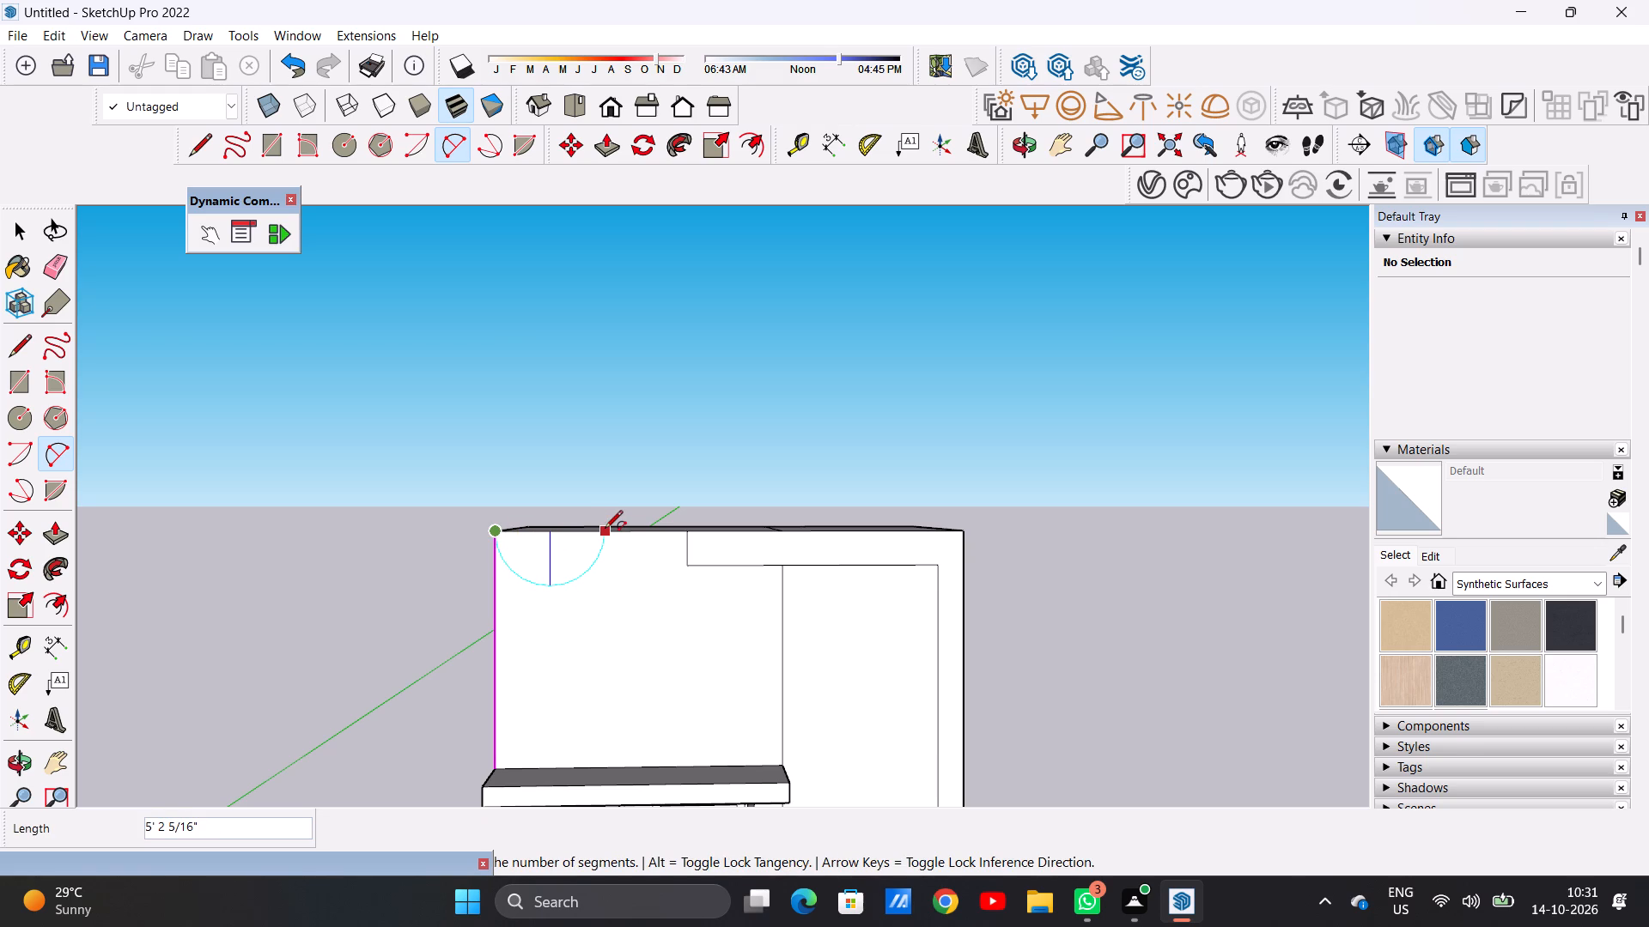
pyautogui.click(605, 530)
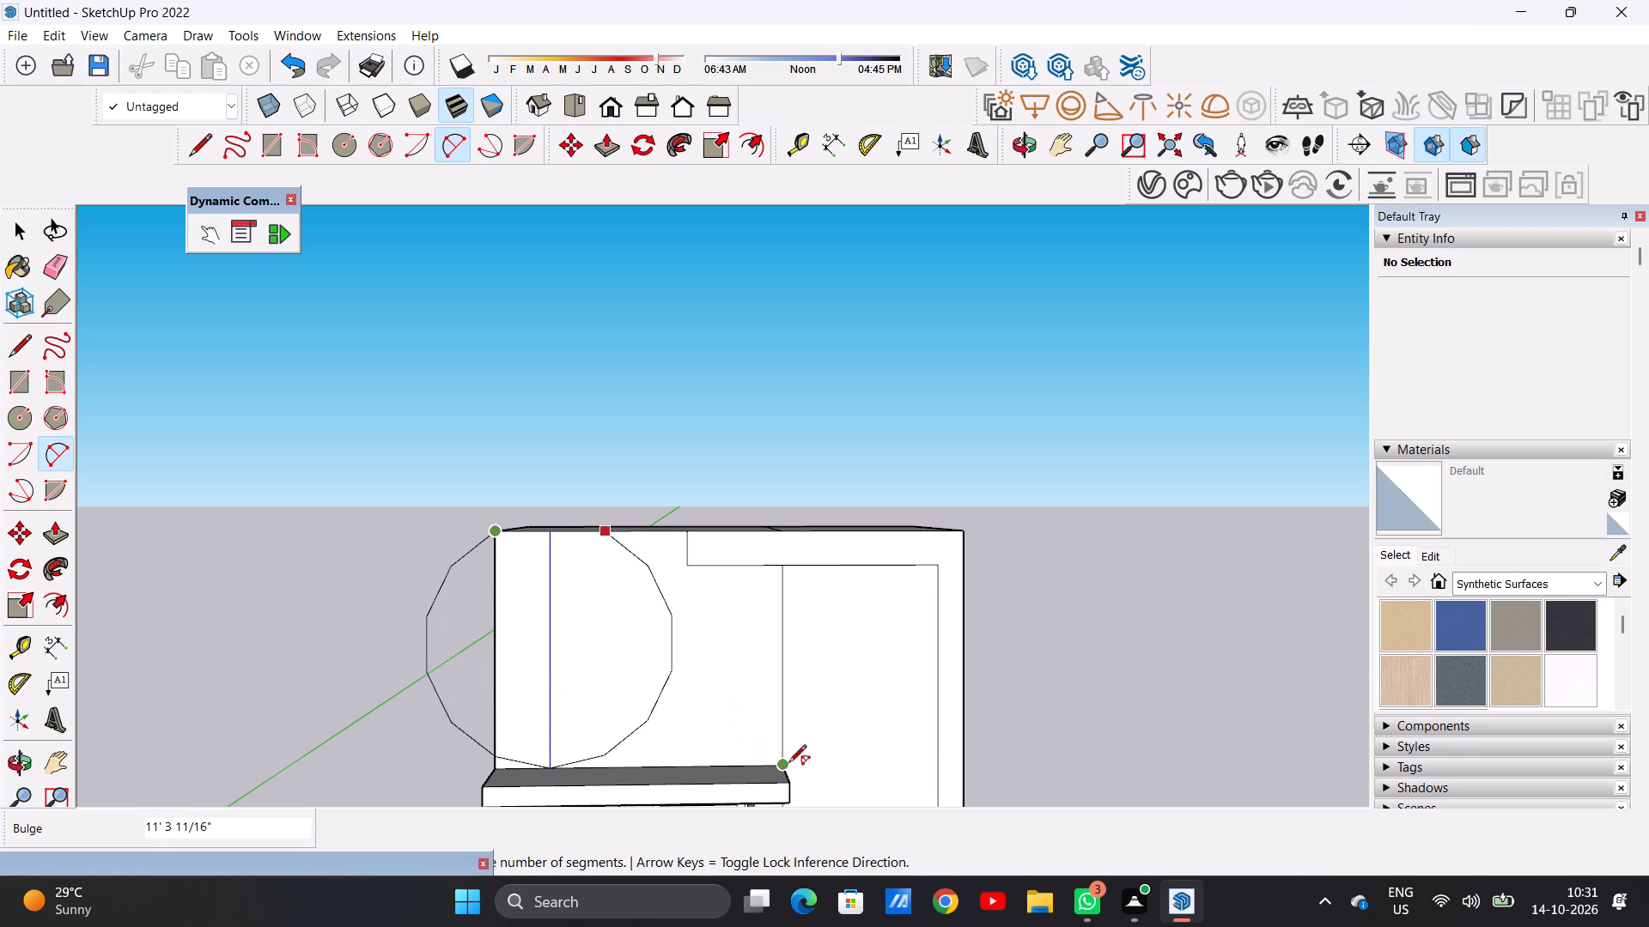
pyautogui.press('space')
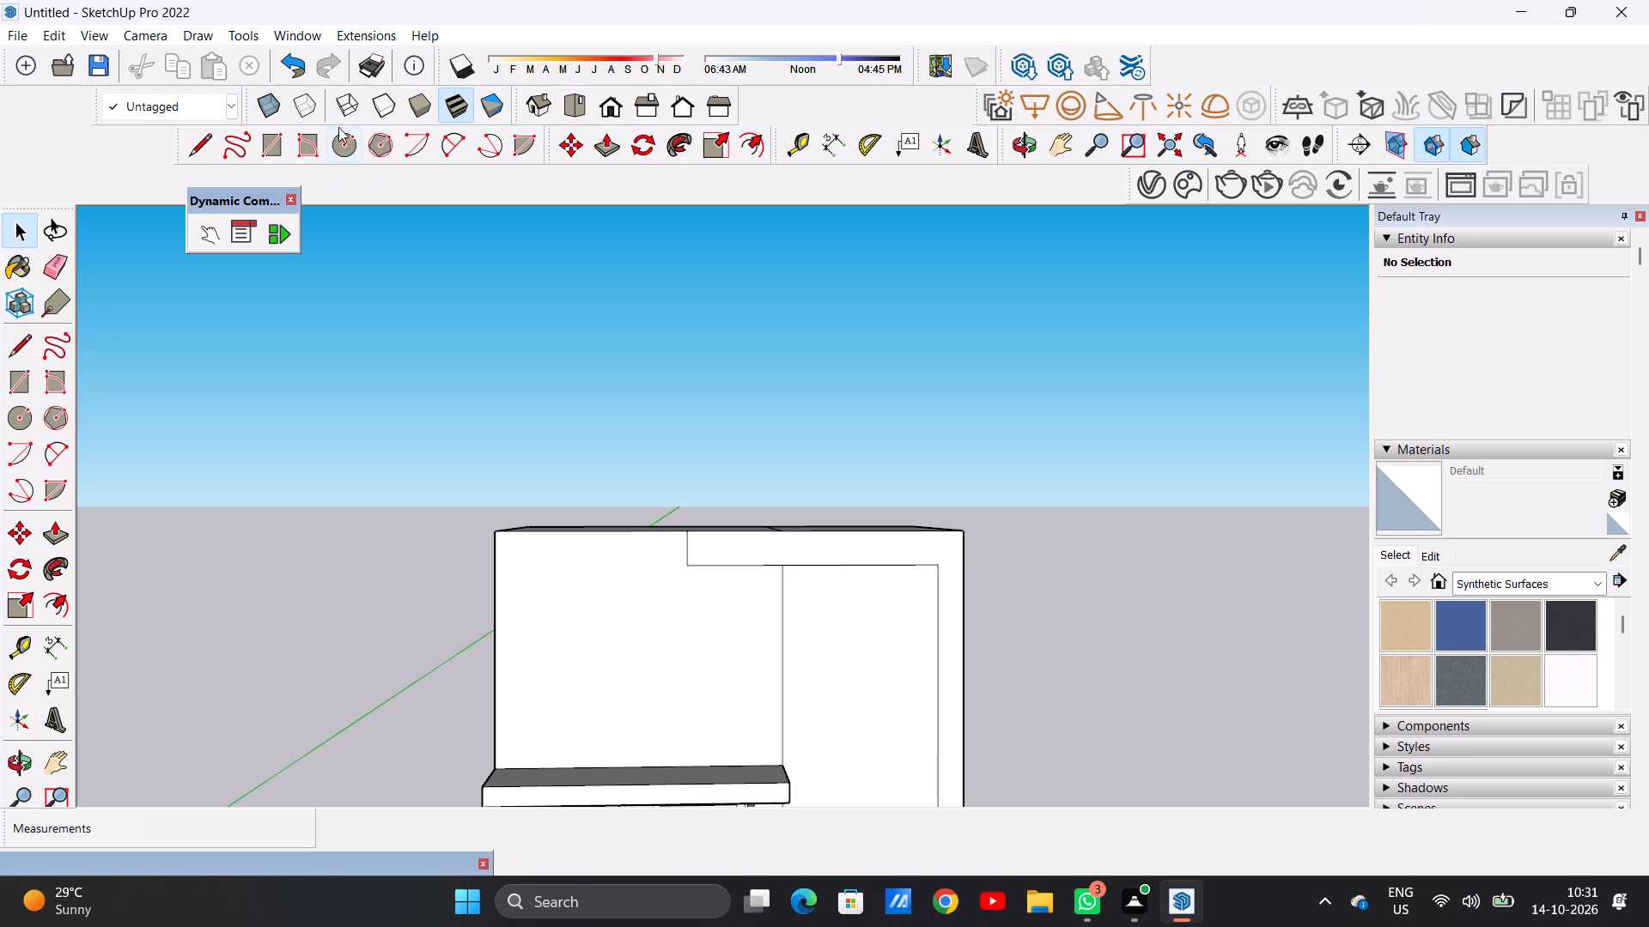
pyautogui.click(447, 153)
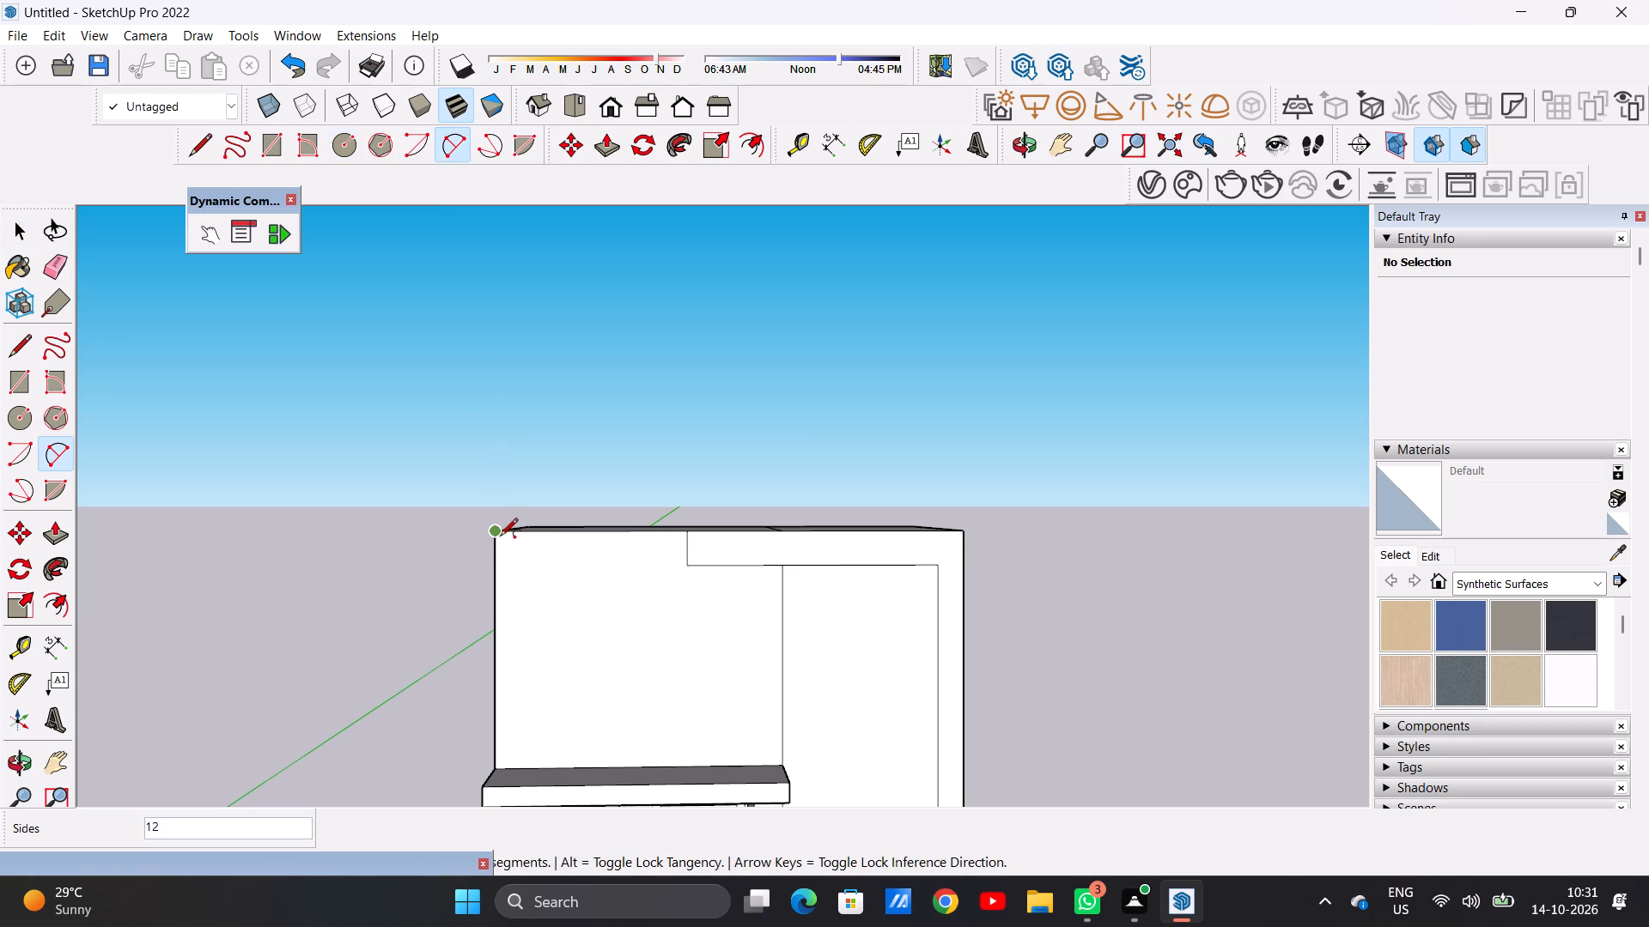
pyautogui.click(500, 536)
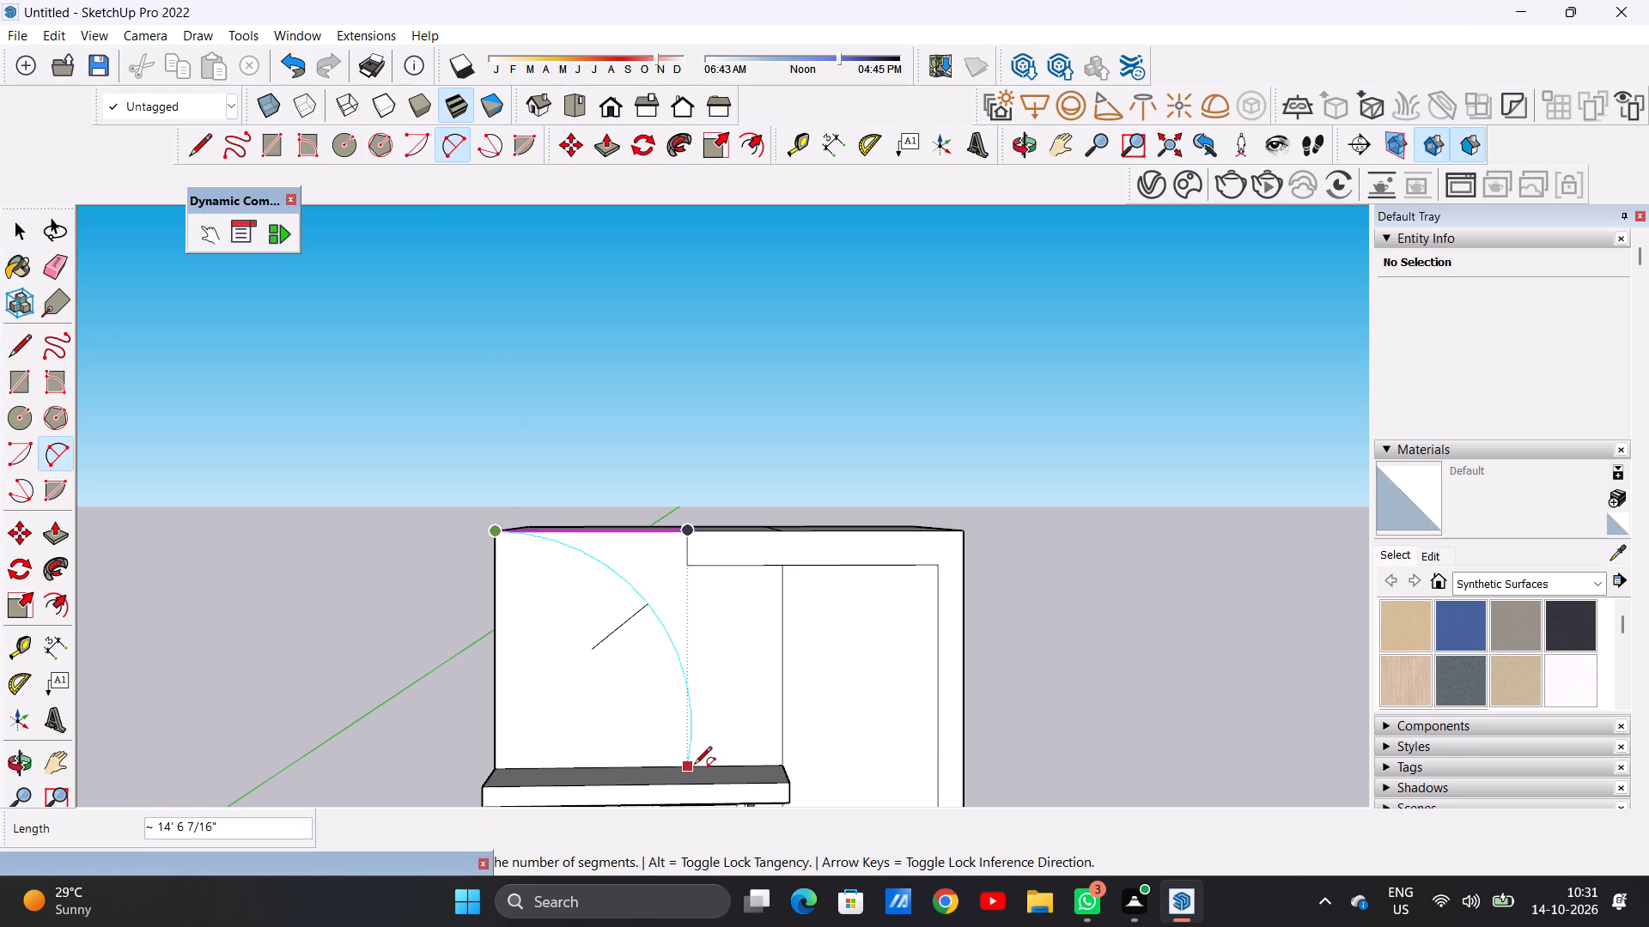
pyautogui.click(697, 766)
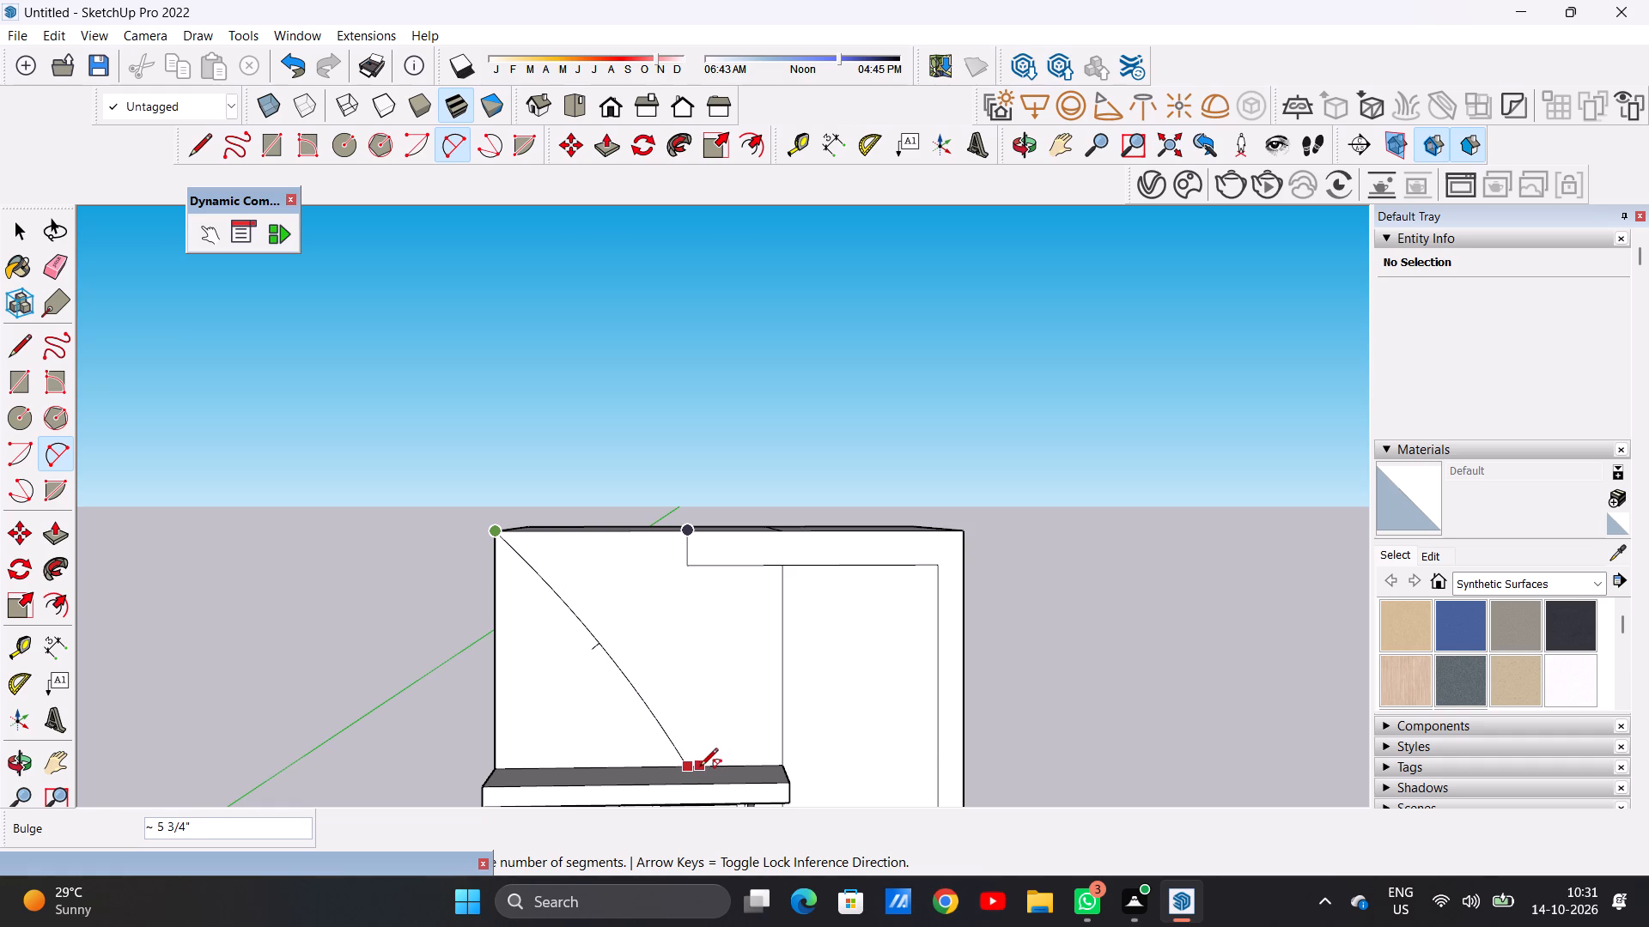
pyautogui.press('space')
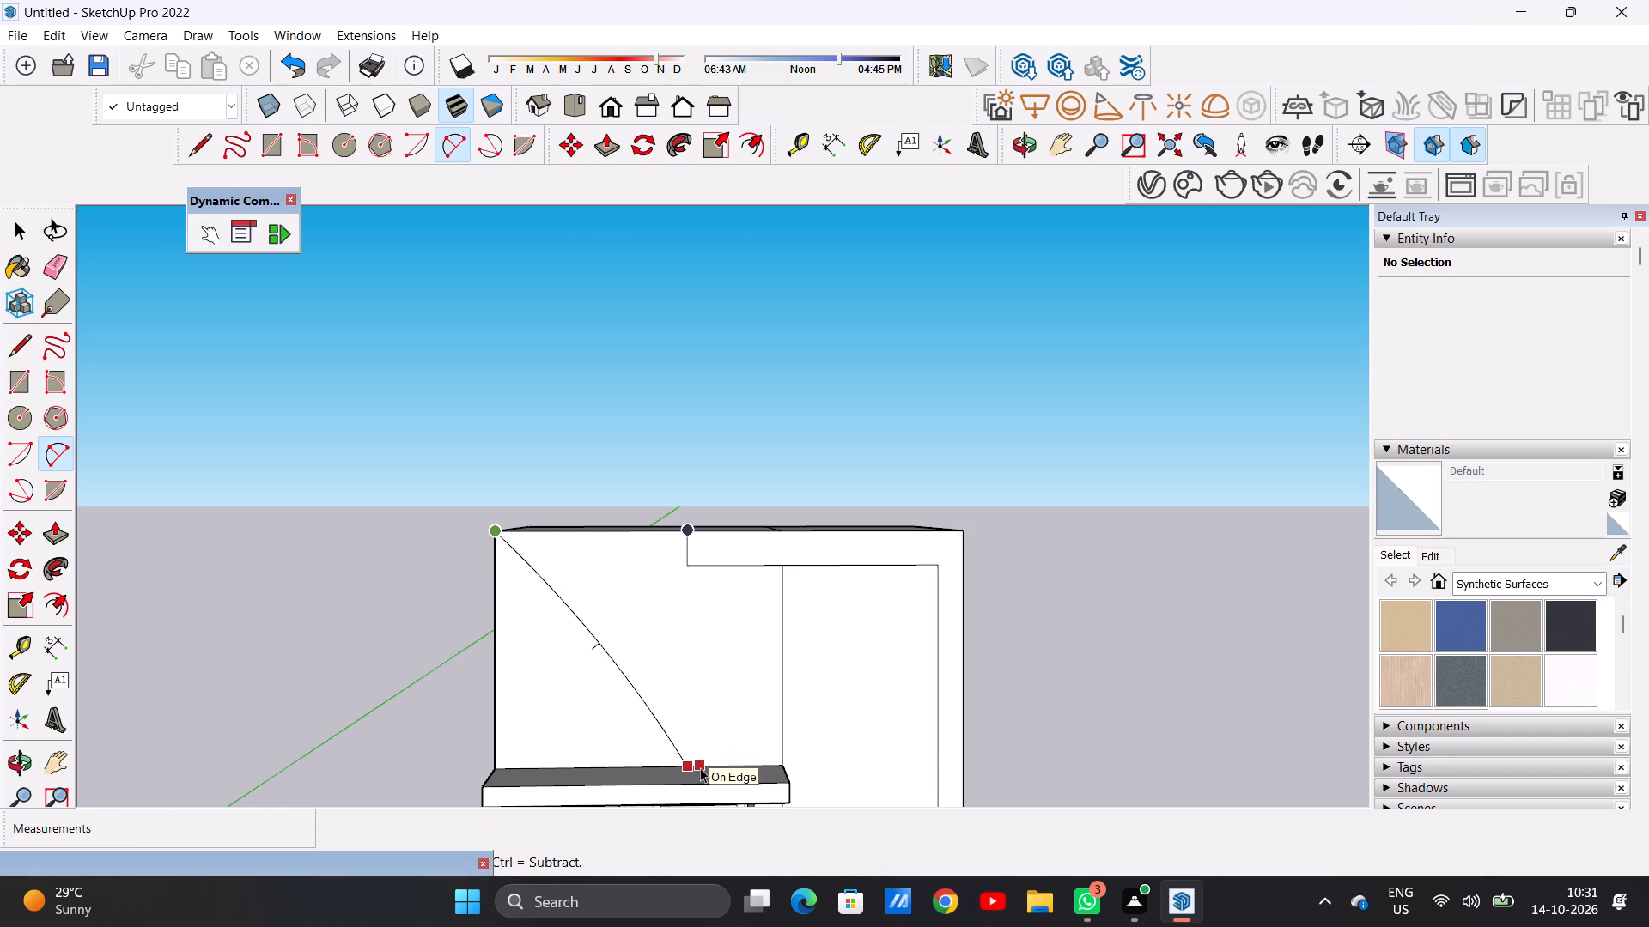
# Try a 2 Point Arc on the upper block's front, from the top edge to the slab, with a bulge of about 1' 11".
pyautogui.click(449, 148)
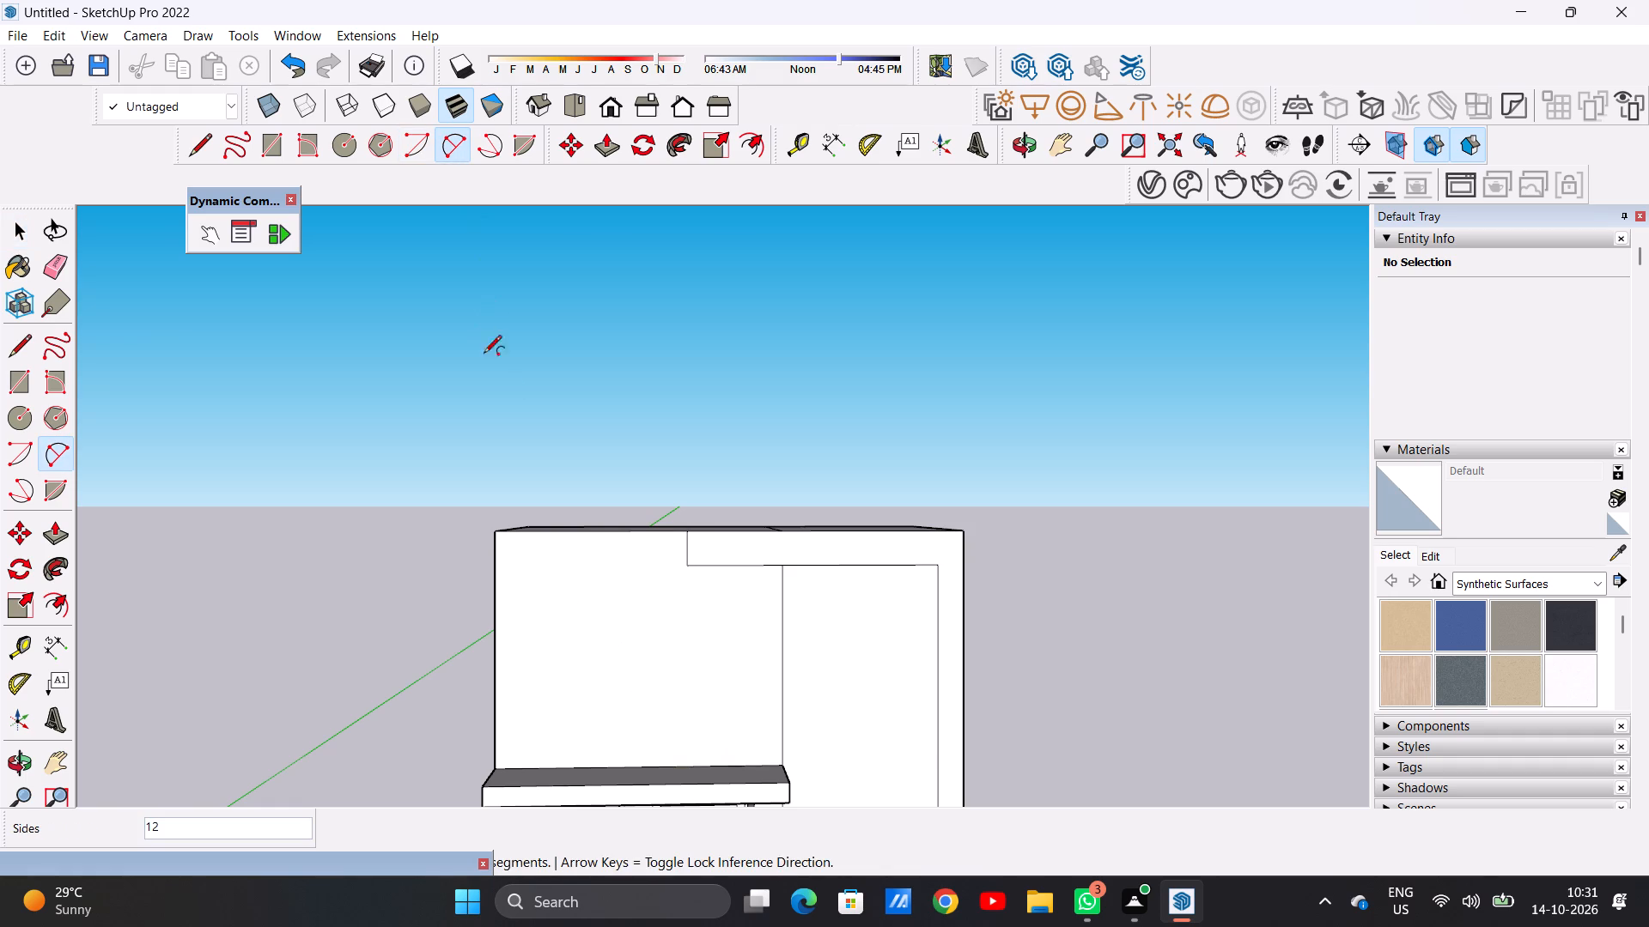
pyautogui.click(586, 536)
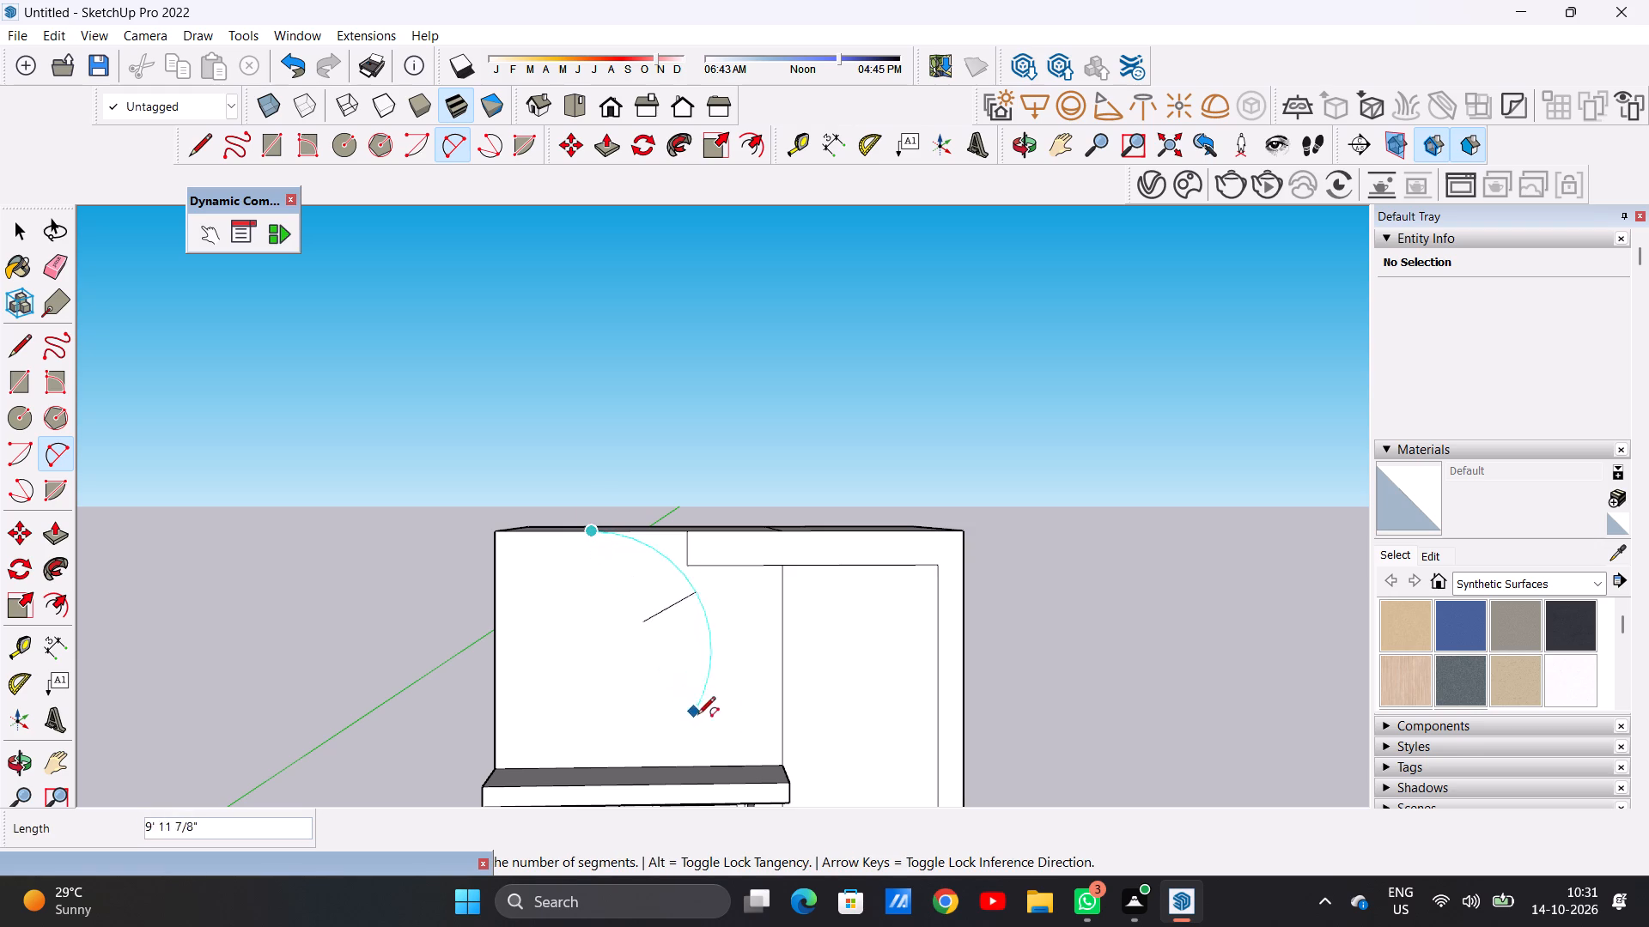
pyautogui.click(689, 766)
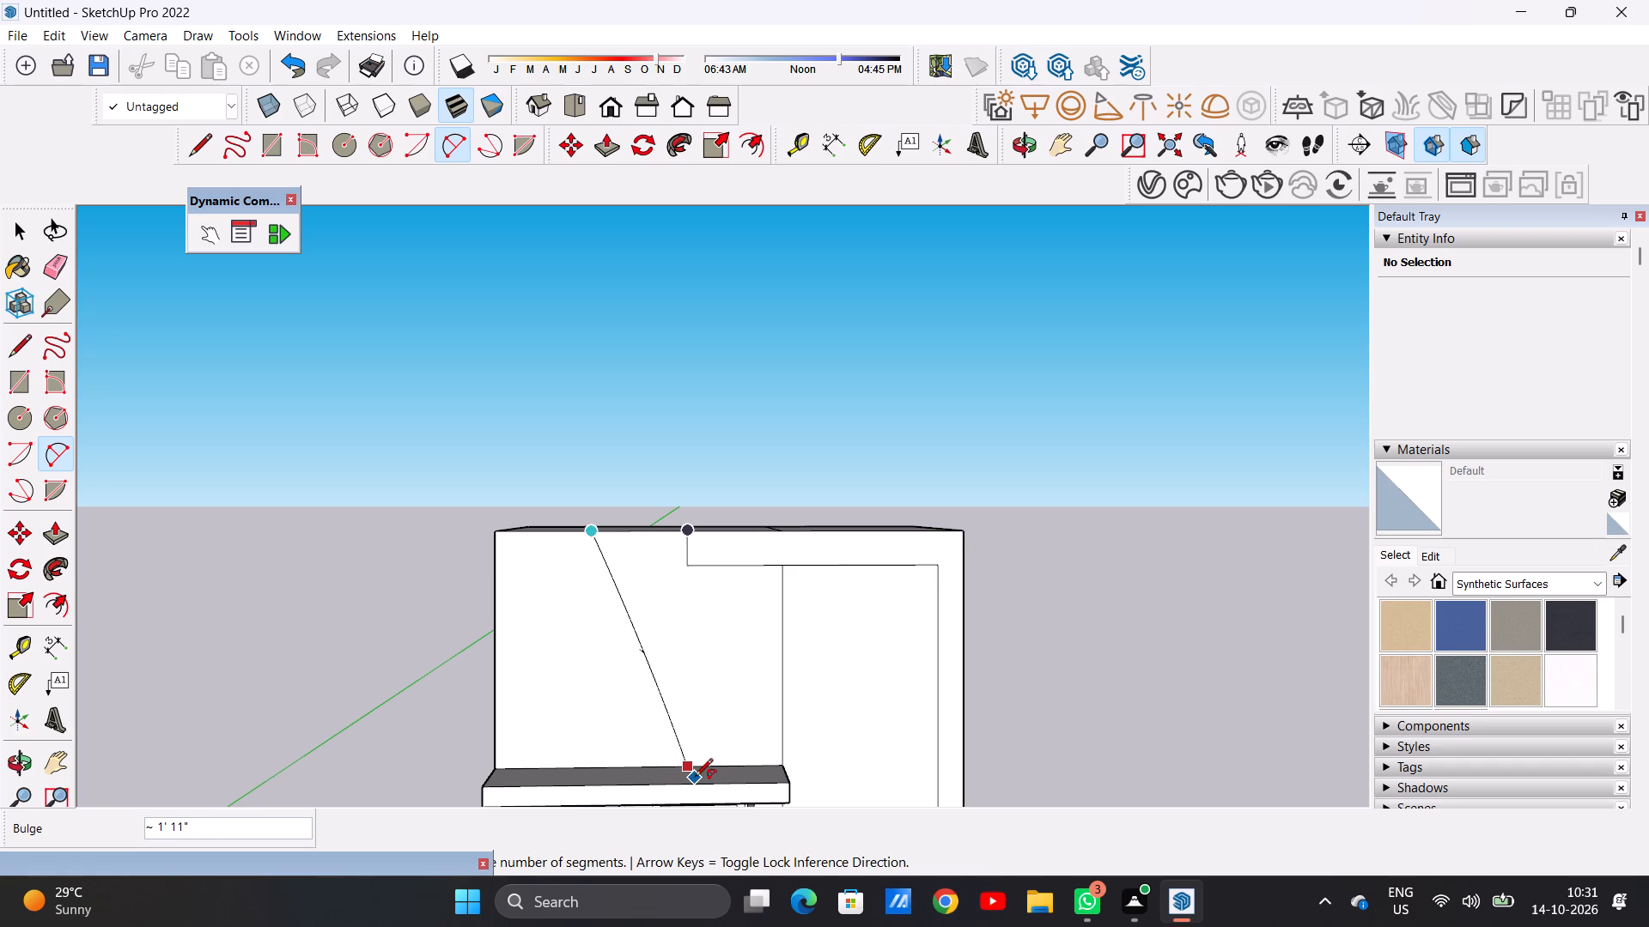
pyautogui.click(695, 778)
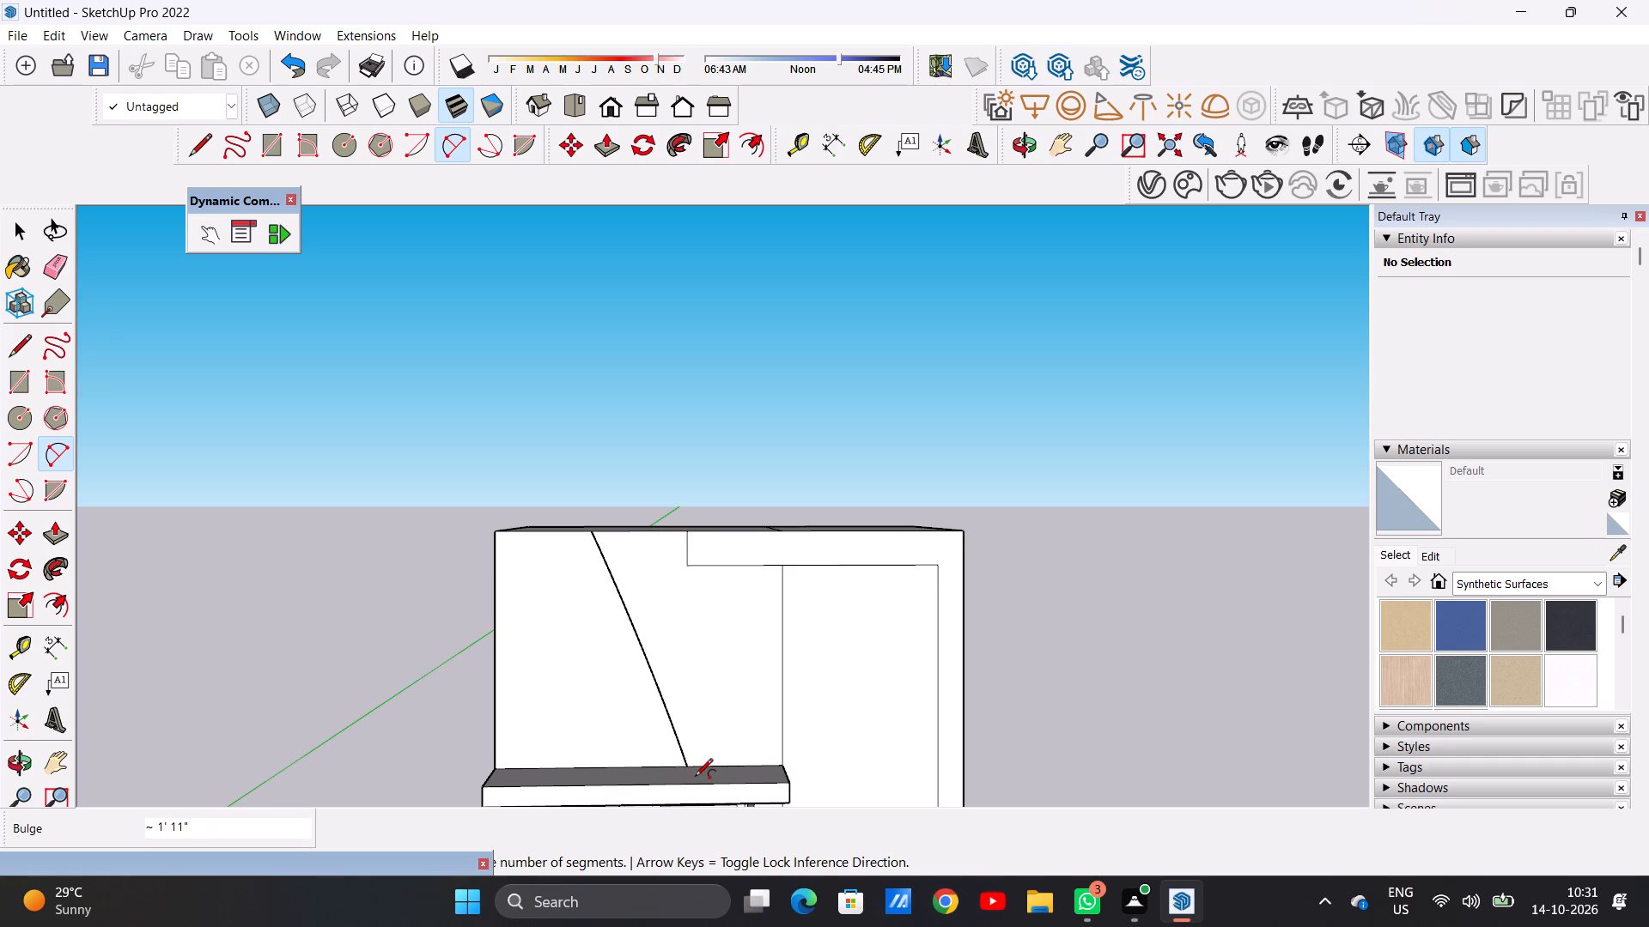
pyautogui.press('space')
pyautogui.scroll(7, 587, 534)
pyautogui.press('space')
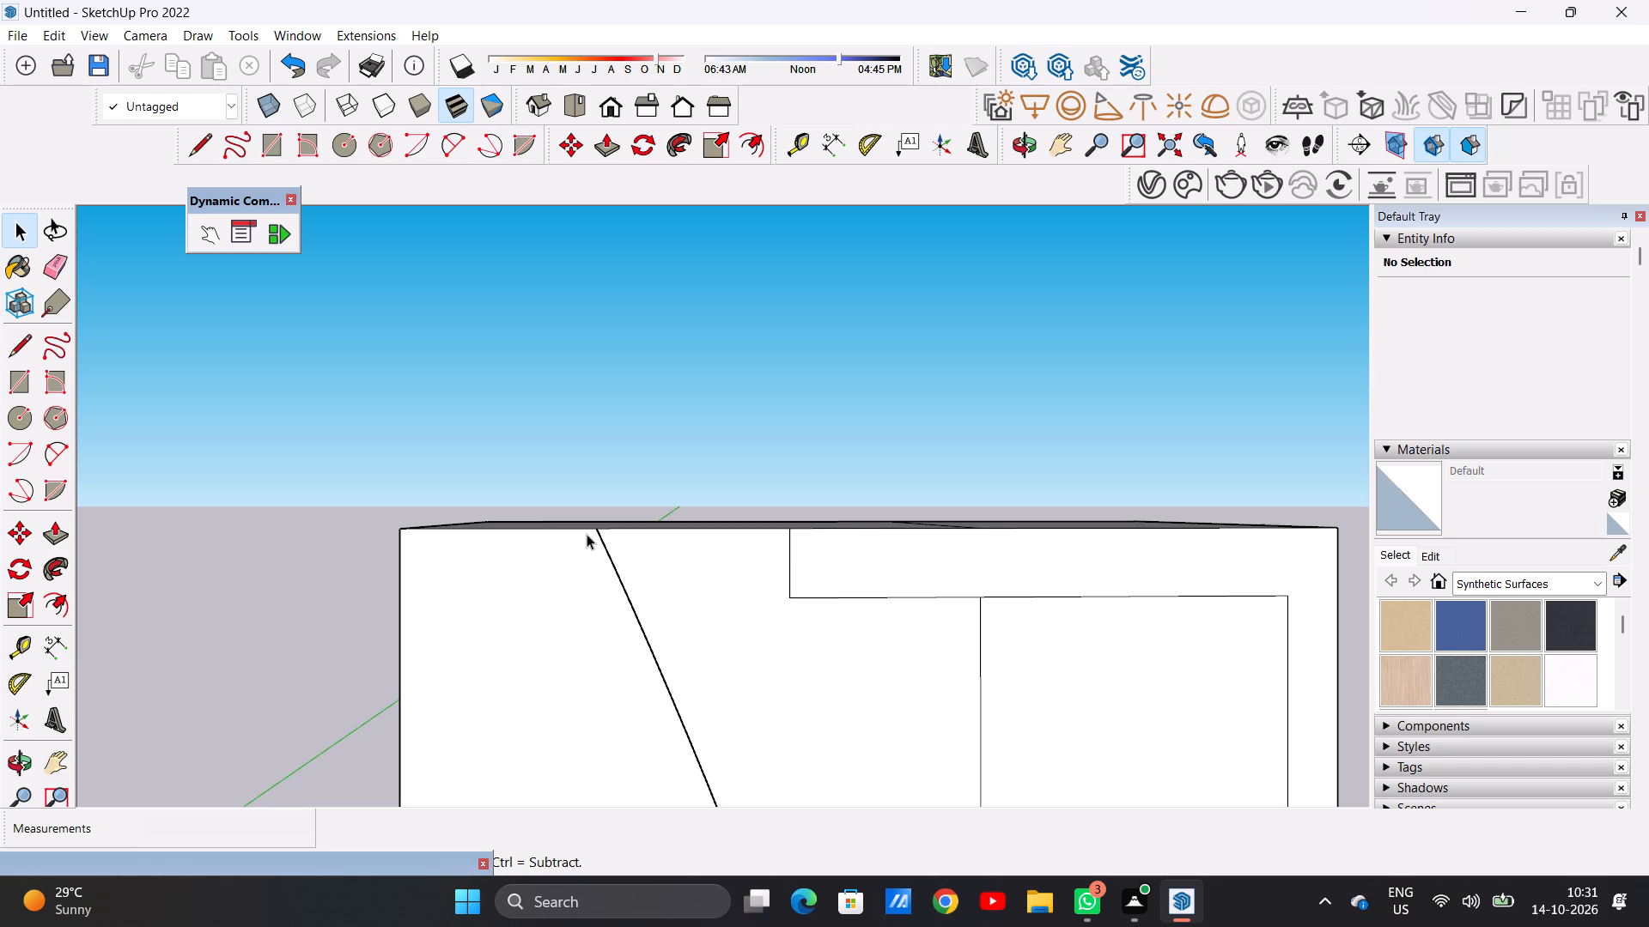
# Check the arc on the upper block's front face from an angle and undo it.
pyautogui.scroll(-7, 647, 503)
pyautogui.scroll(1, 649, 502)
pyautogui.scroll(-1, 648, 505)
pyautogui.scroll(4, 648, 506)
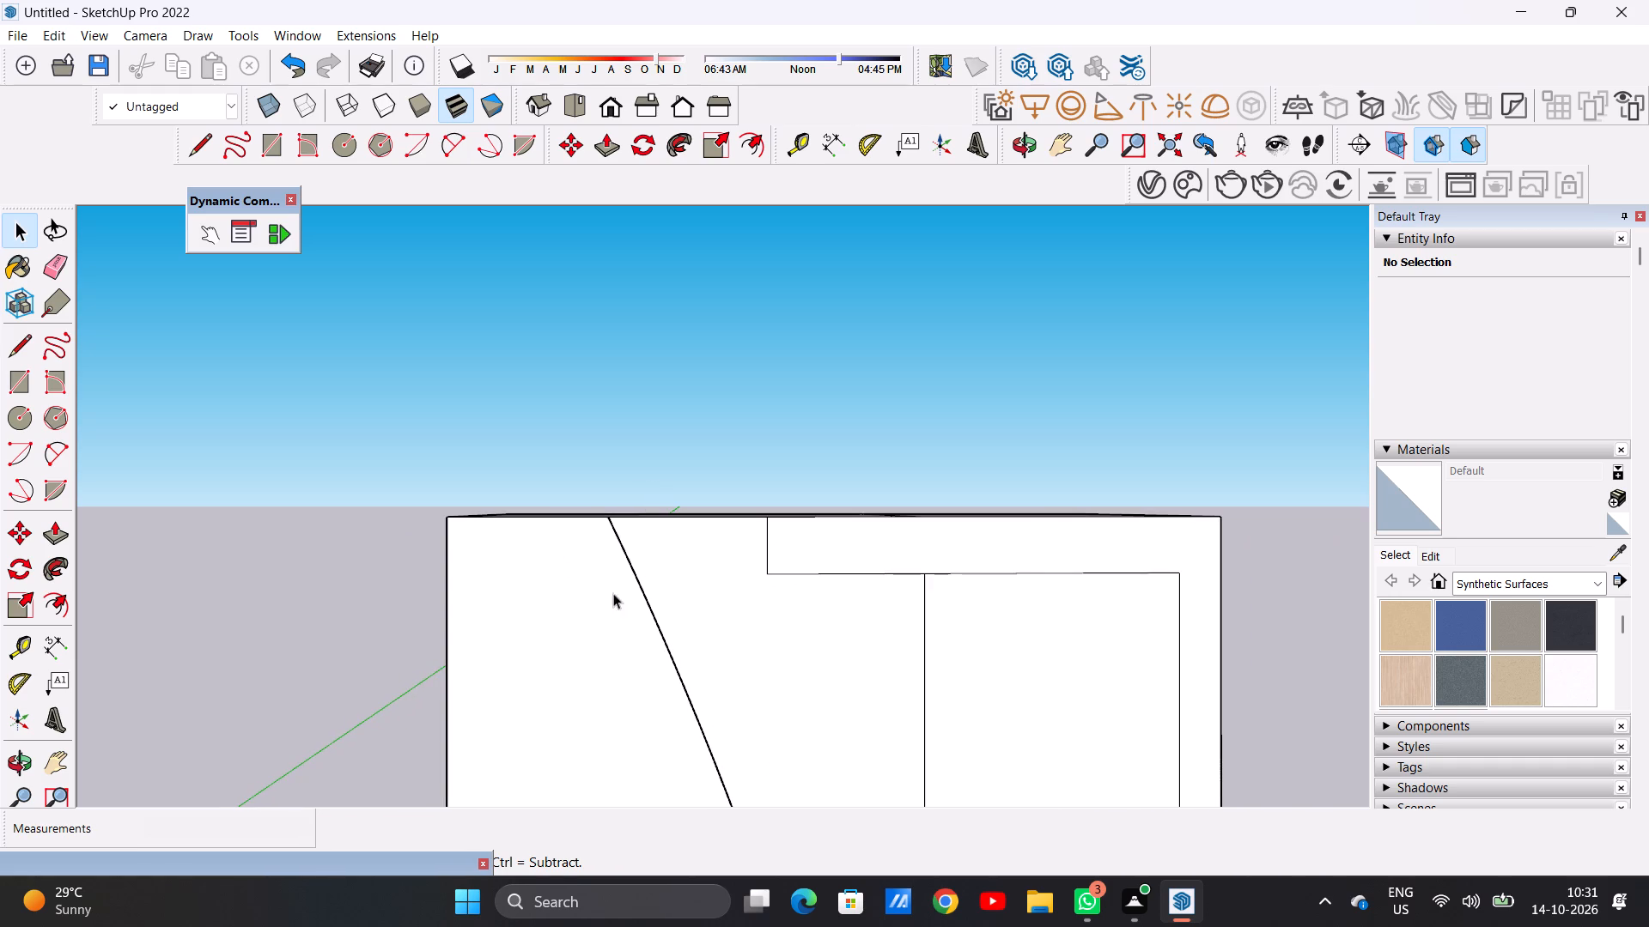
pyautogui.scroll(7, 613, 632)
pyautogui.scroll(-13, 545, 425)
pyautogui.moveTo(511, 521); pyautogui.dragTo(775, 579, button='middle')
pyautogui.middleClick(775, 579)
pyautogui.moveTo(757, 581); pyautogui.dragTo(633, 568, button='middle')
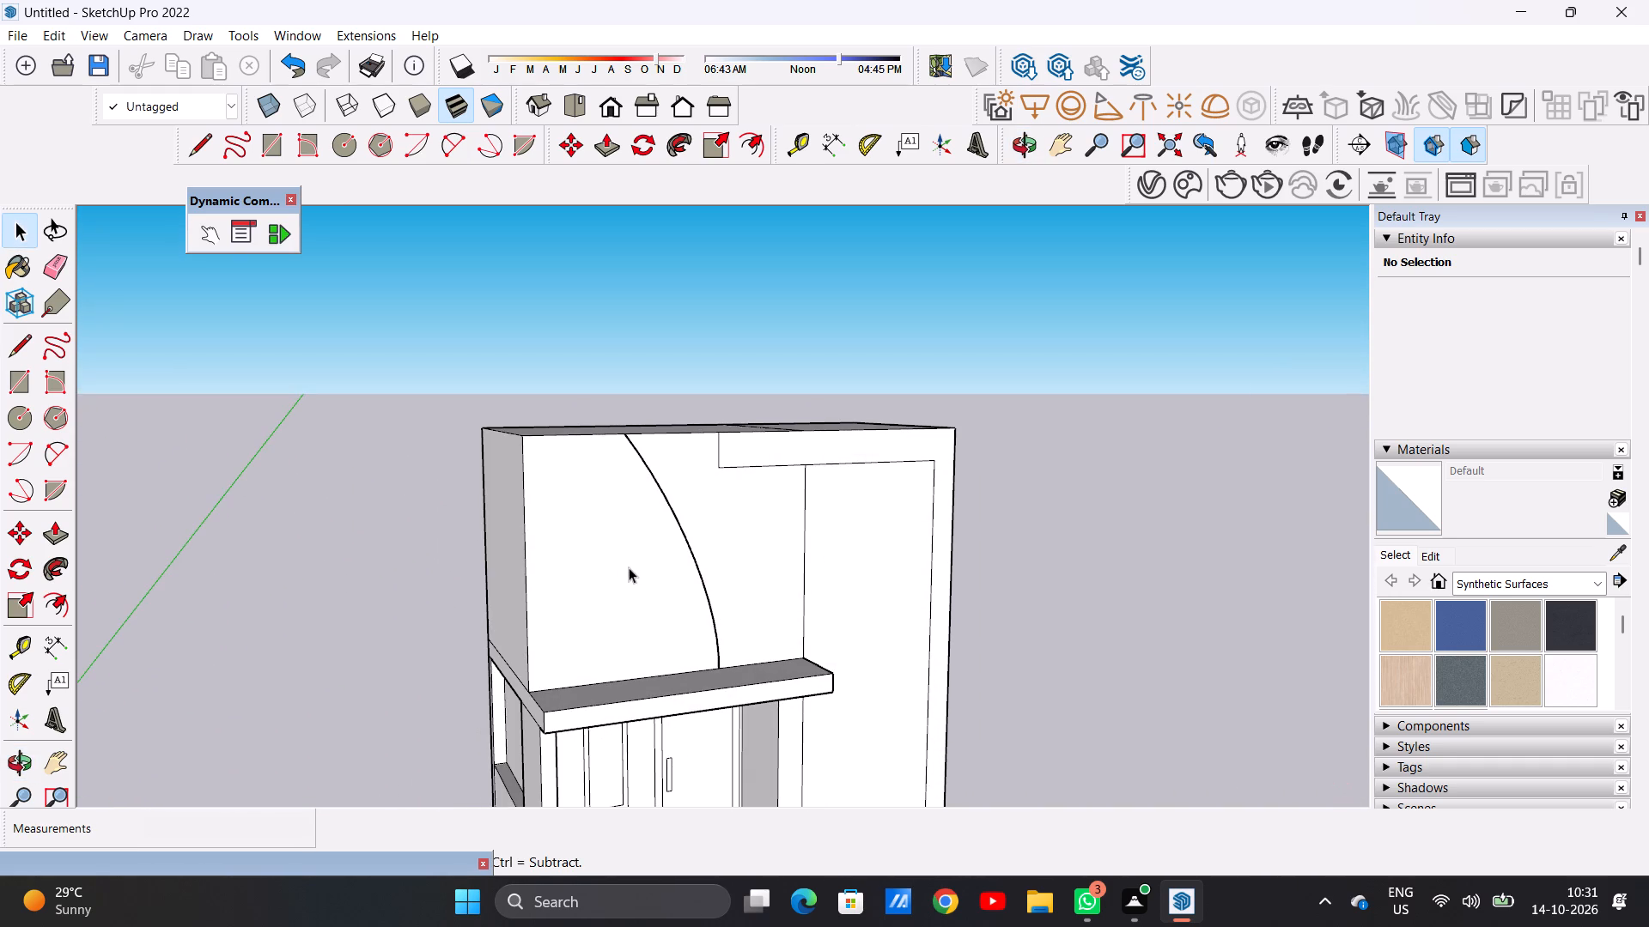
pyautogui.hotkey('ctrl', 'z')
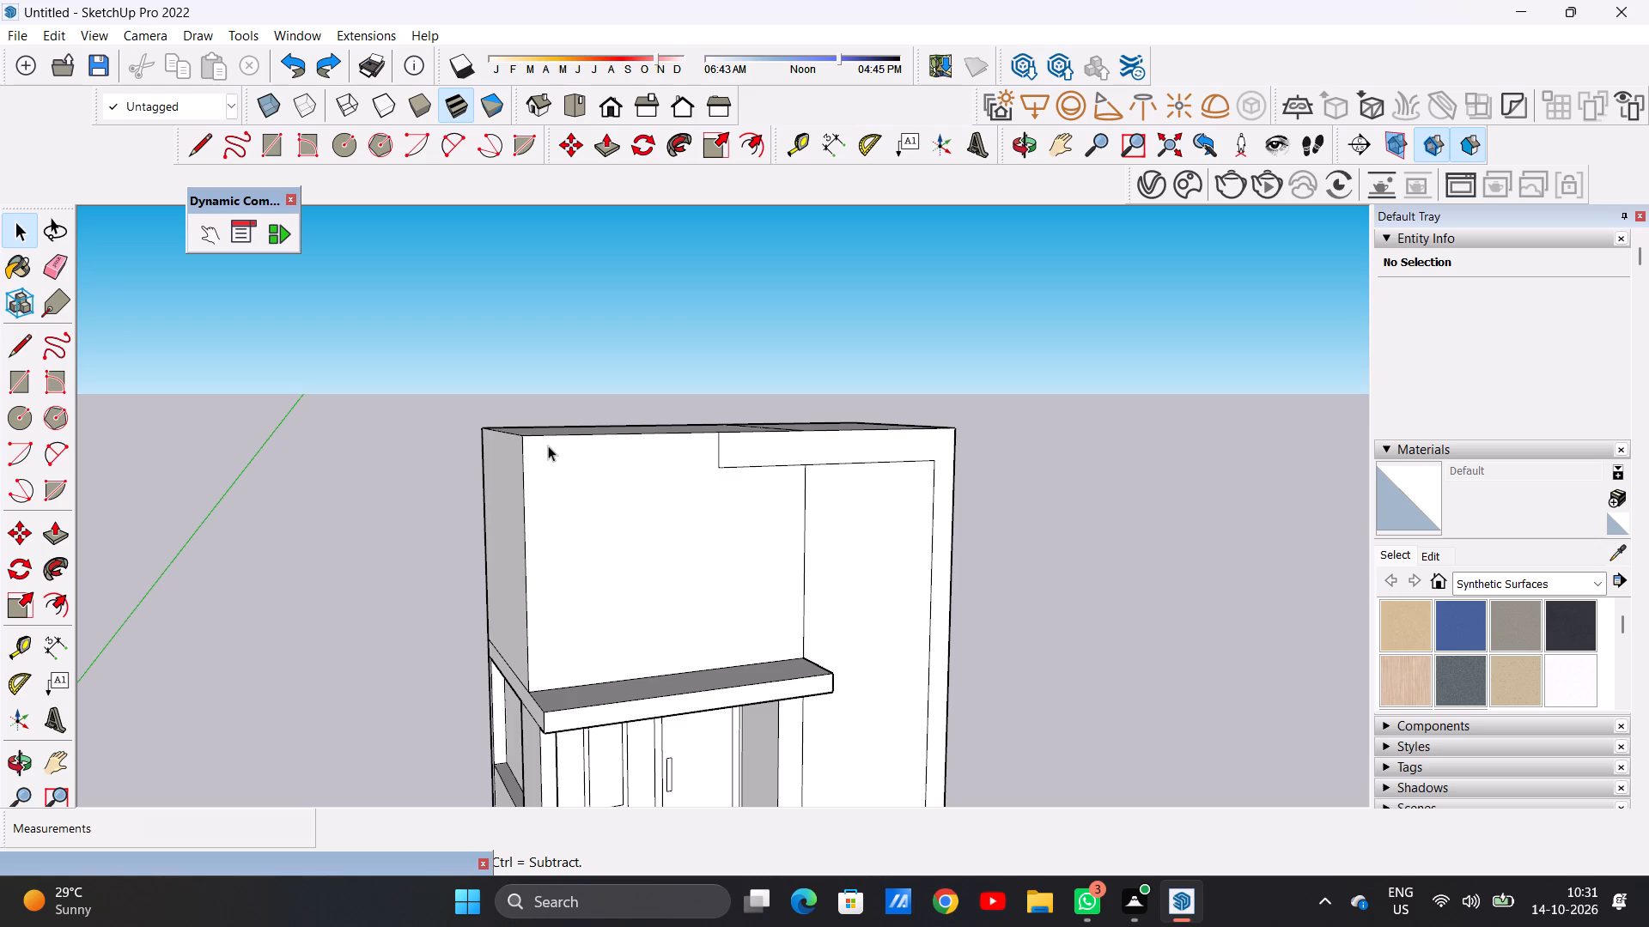
# Draw a slanted line about 12' 5 11/16" long on the upper block's front, from the top edge segment's midpoint down to the slab.
pyautogui.press('l')
pyautogui.moveTo(685, 593); pyautogui.dragTo(678, 593, button='middle')
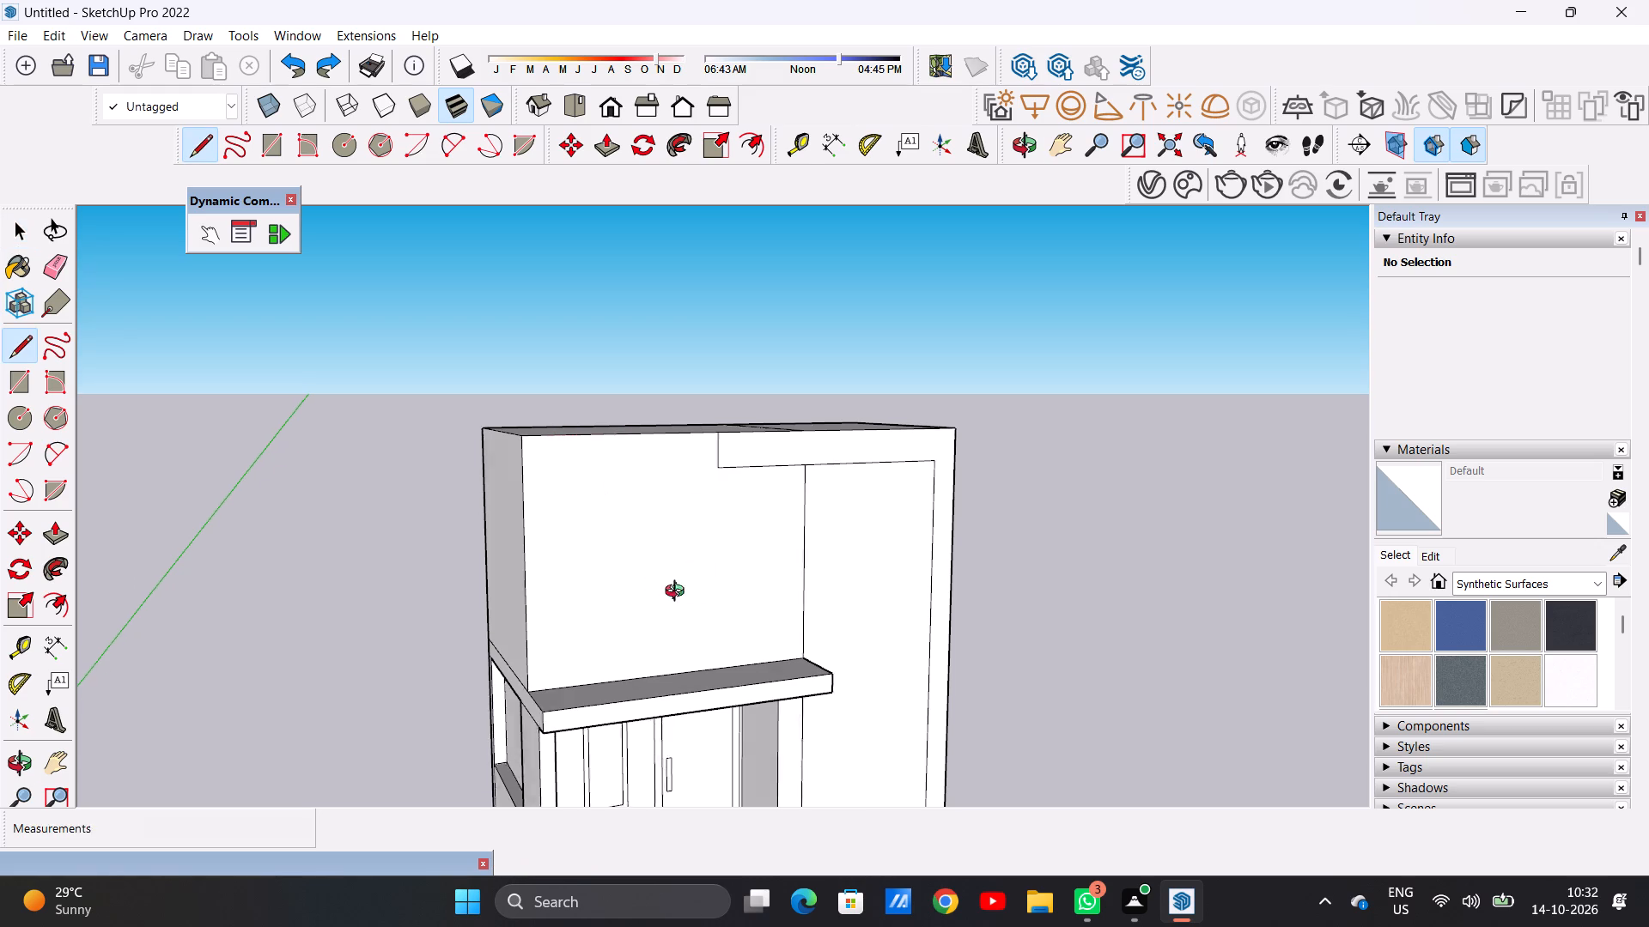
pyautogui.moveTo(678, 593); pyautogui.dragTo(598, 587, button='middle')
pyautogui.click(597, 430)
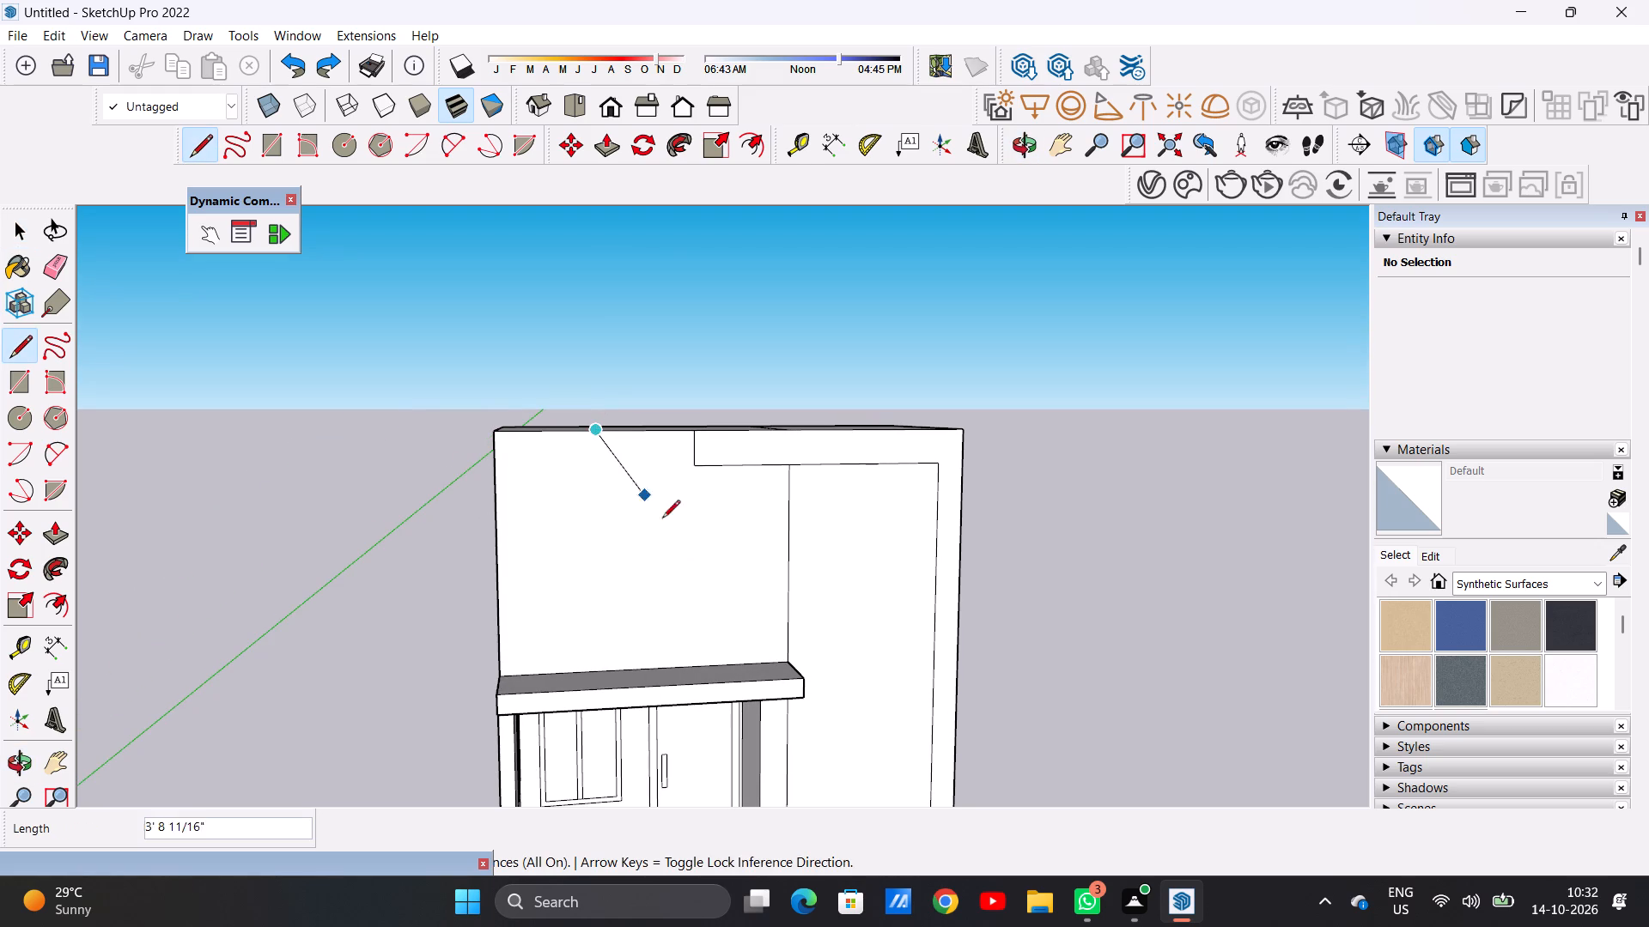
pyautogui.click(709, 666)
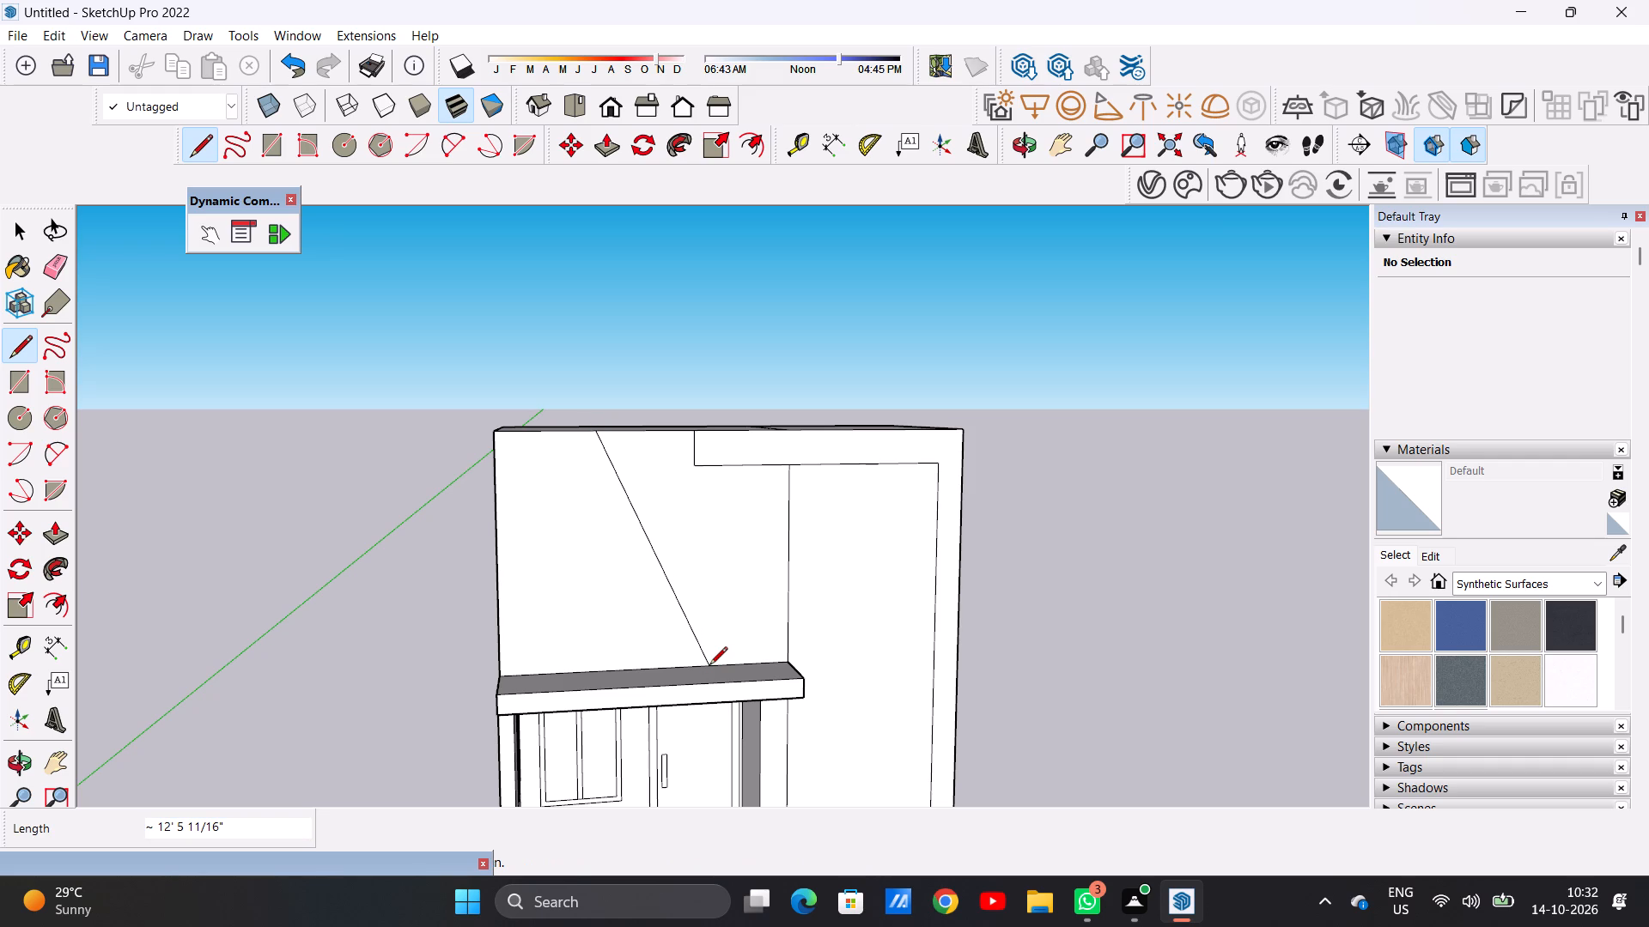
# Push/Pull the upper front face, on the slanted line's side away from the tower, outward about 9 15/16".
pyautogui.press('space')
pyautogui.scroll(14, 705, 671)
pyautogui.scroll(-18, 716, 664)
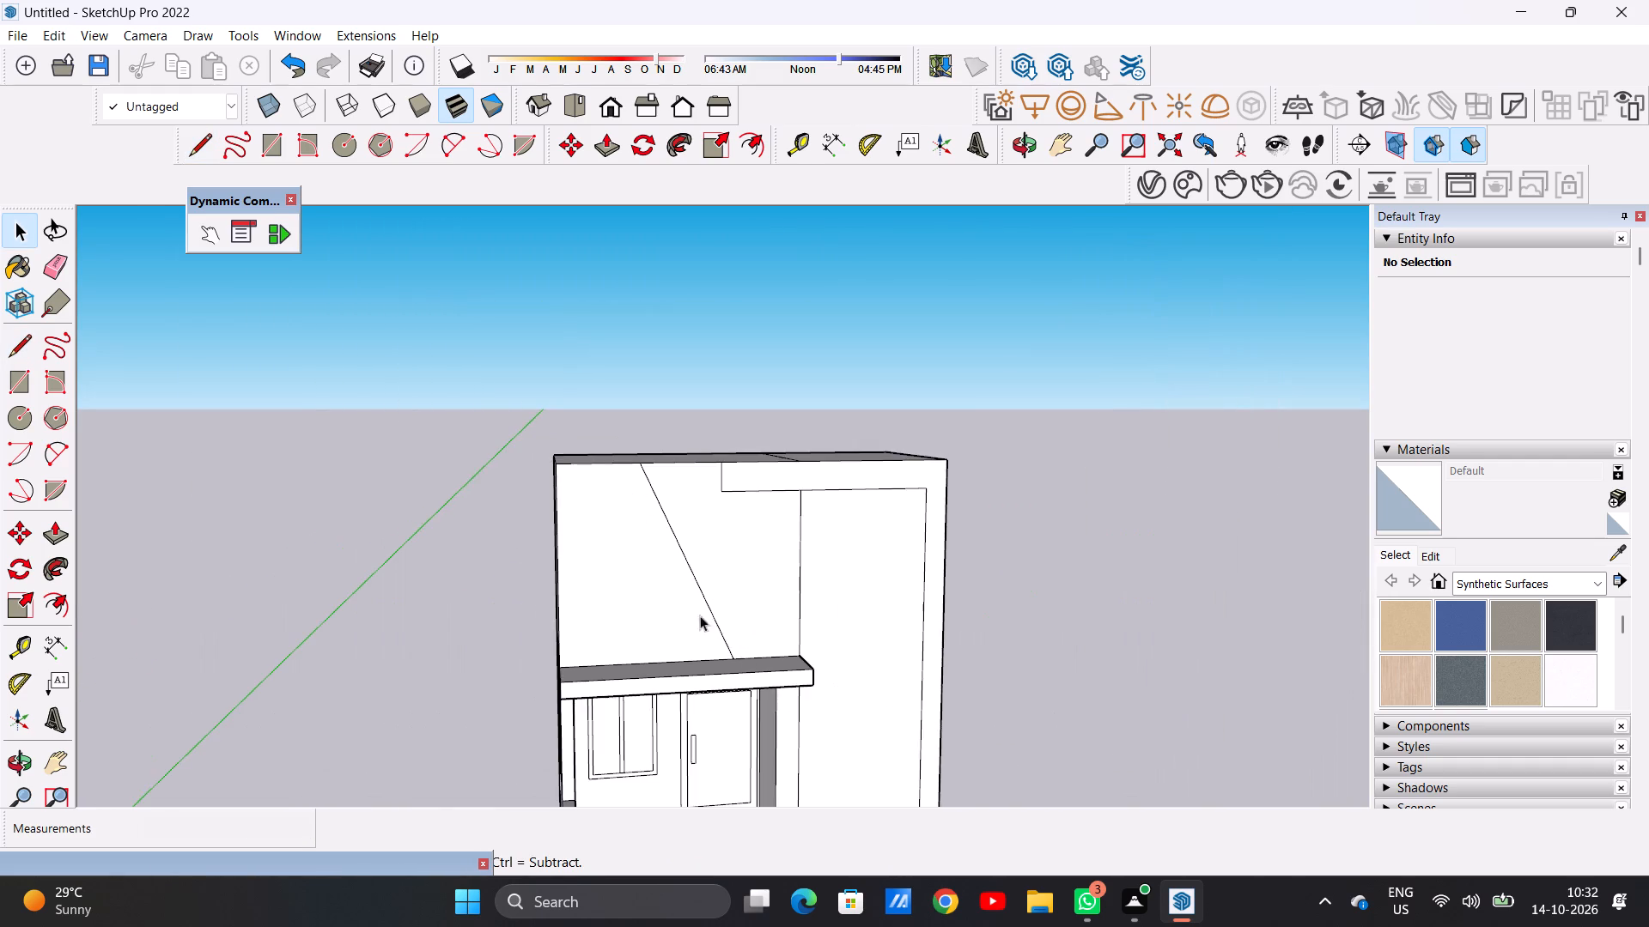
pyautogui.scroll(-1, 584, 523)
pyautogui.scroll(2, 579, 520)
pyautogui.moveTo(568, 519); pyautogui.dragTo(737, 526, button='middle')
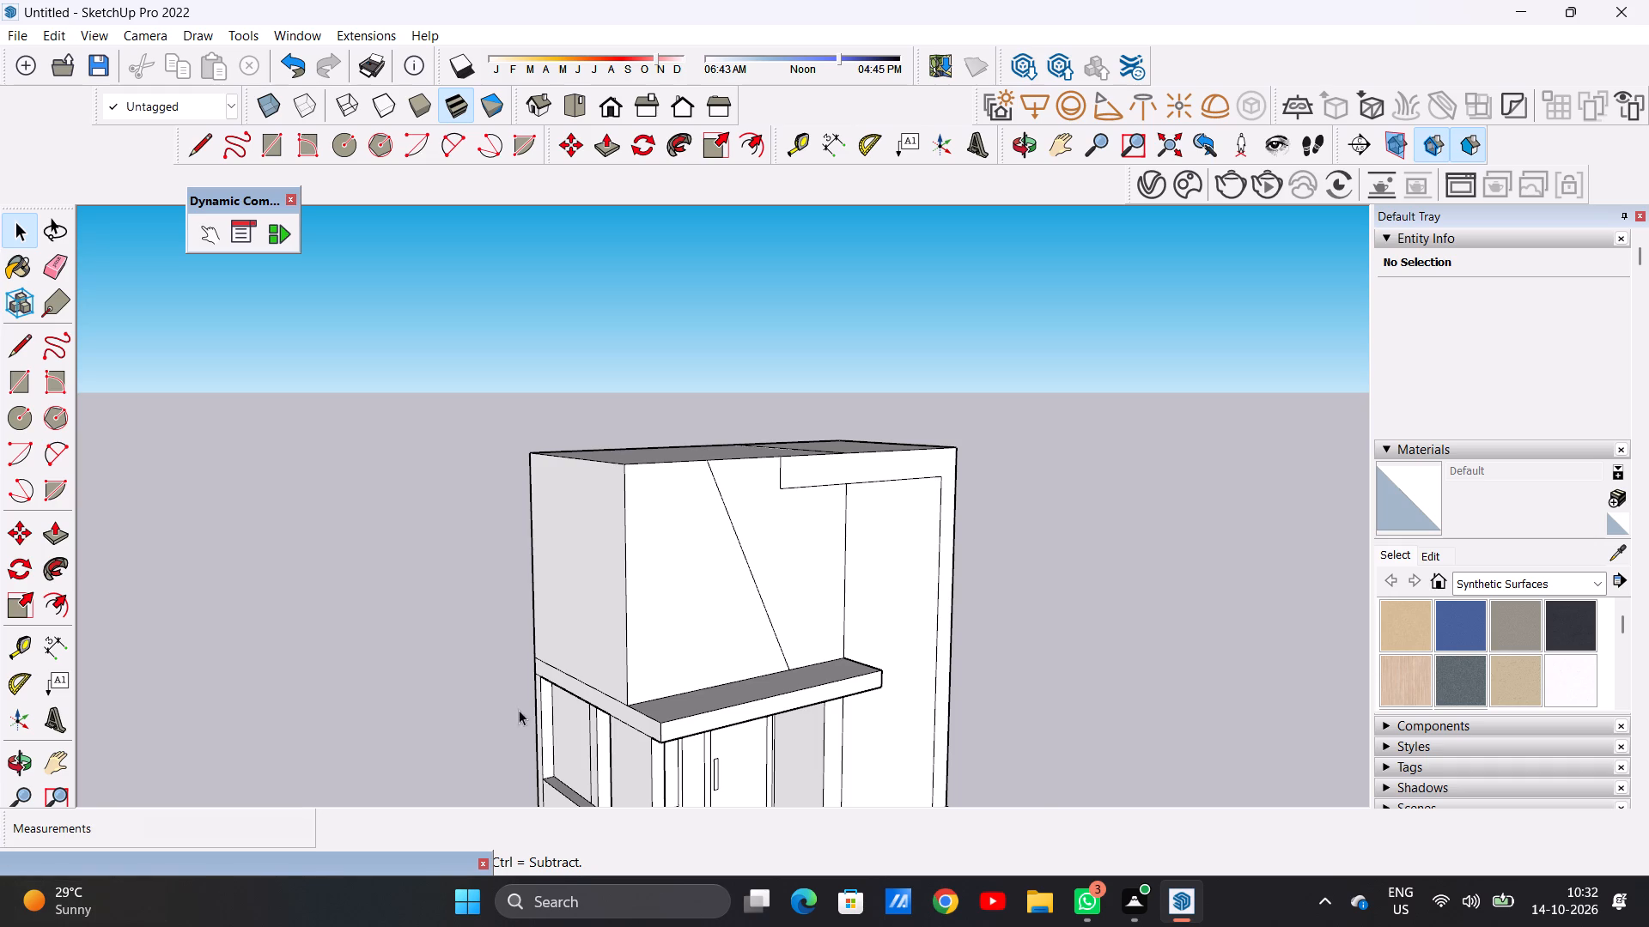
pyautogui.scroll(-4, 549, 615)
pyautogui.scroll(5, 647, 618)
pyautogui.moveTo(676, 623); pyautogui.dragTo(663, 623, button='middle')
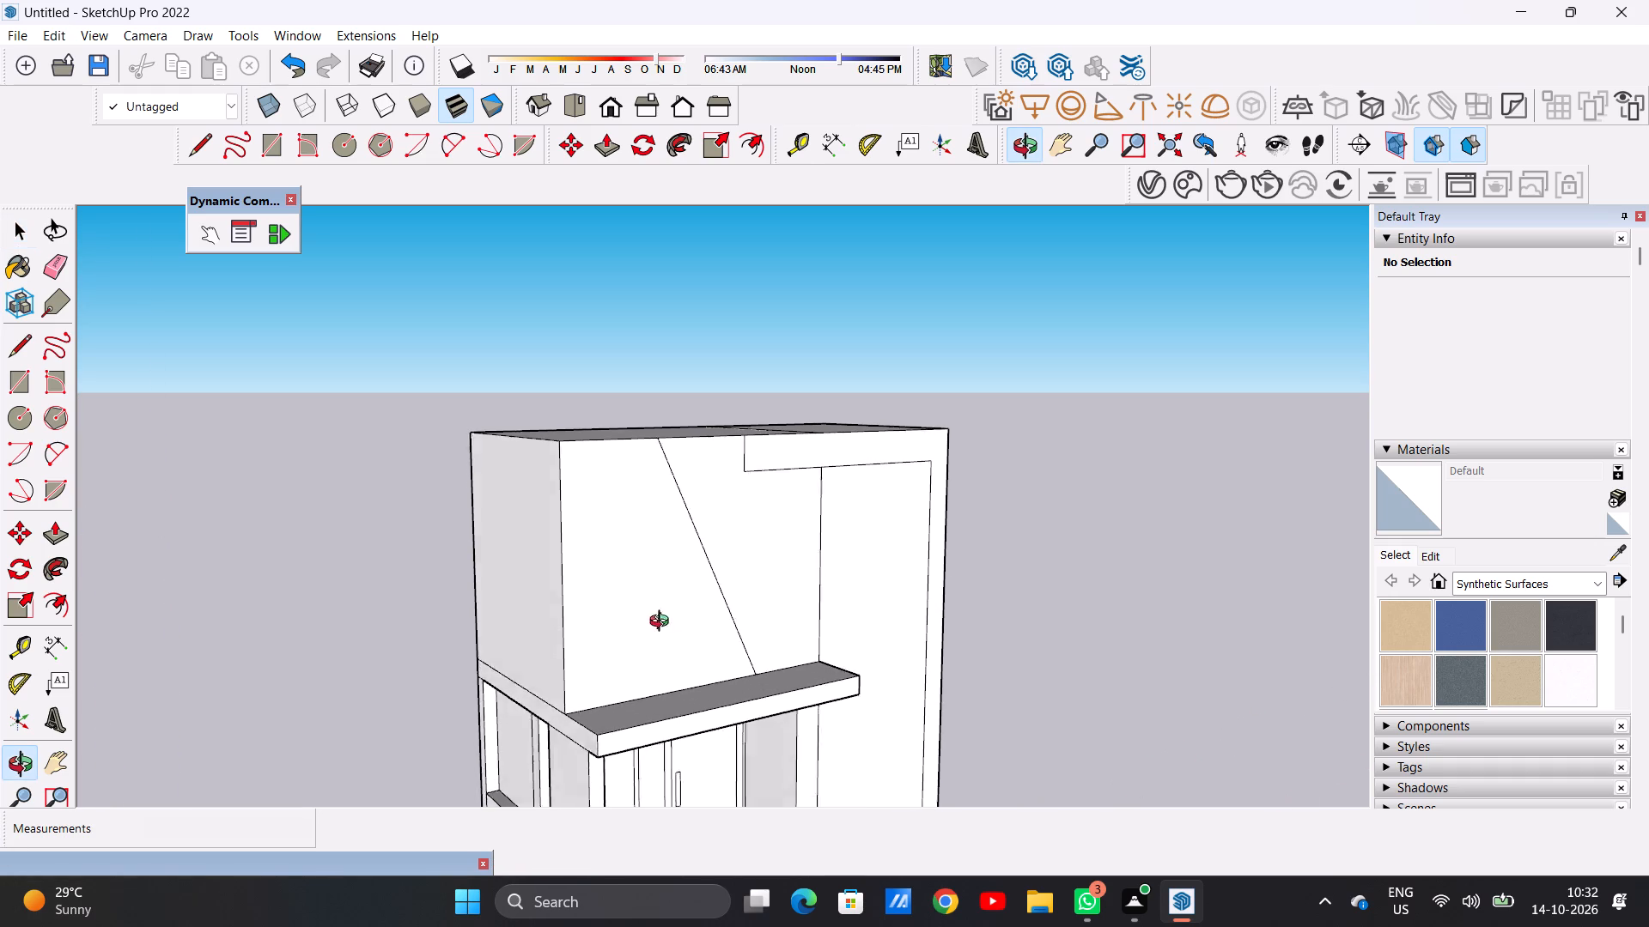
pyautogui.moveTo(663, 623); pyautogui.dragTo(706, 669, button='middle')
pyautogui.press('p')
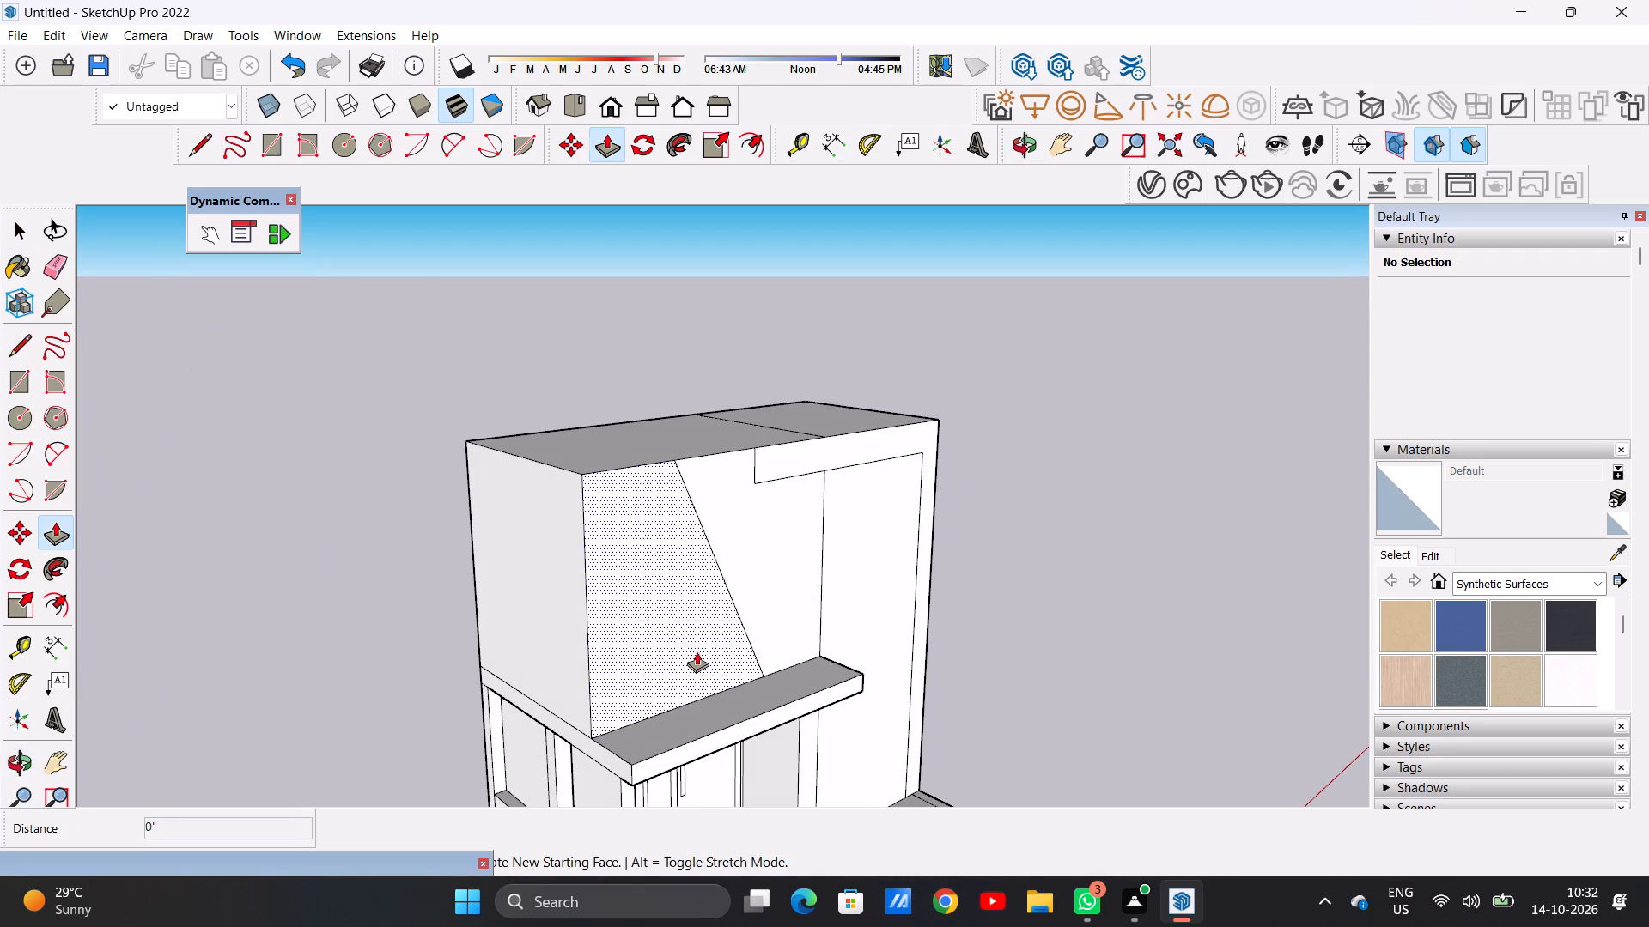
pyautogui.click(639, 595)
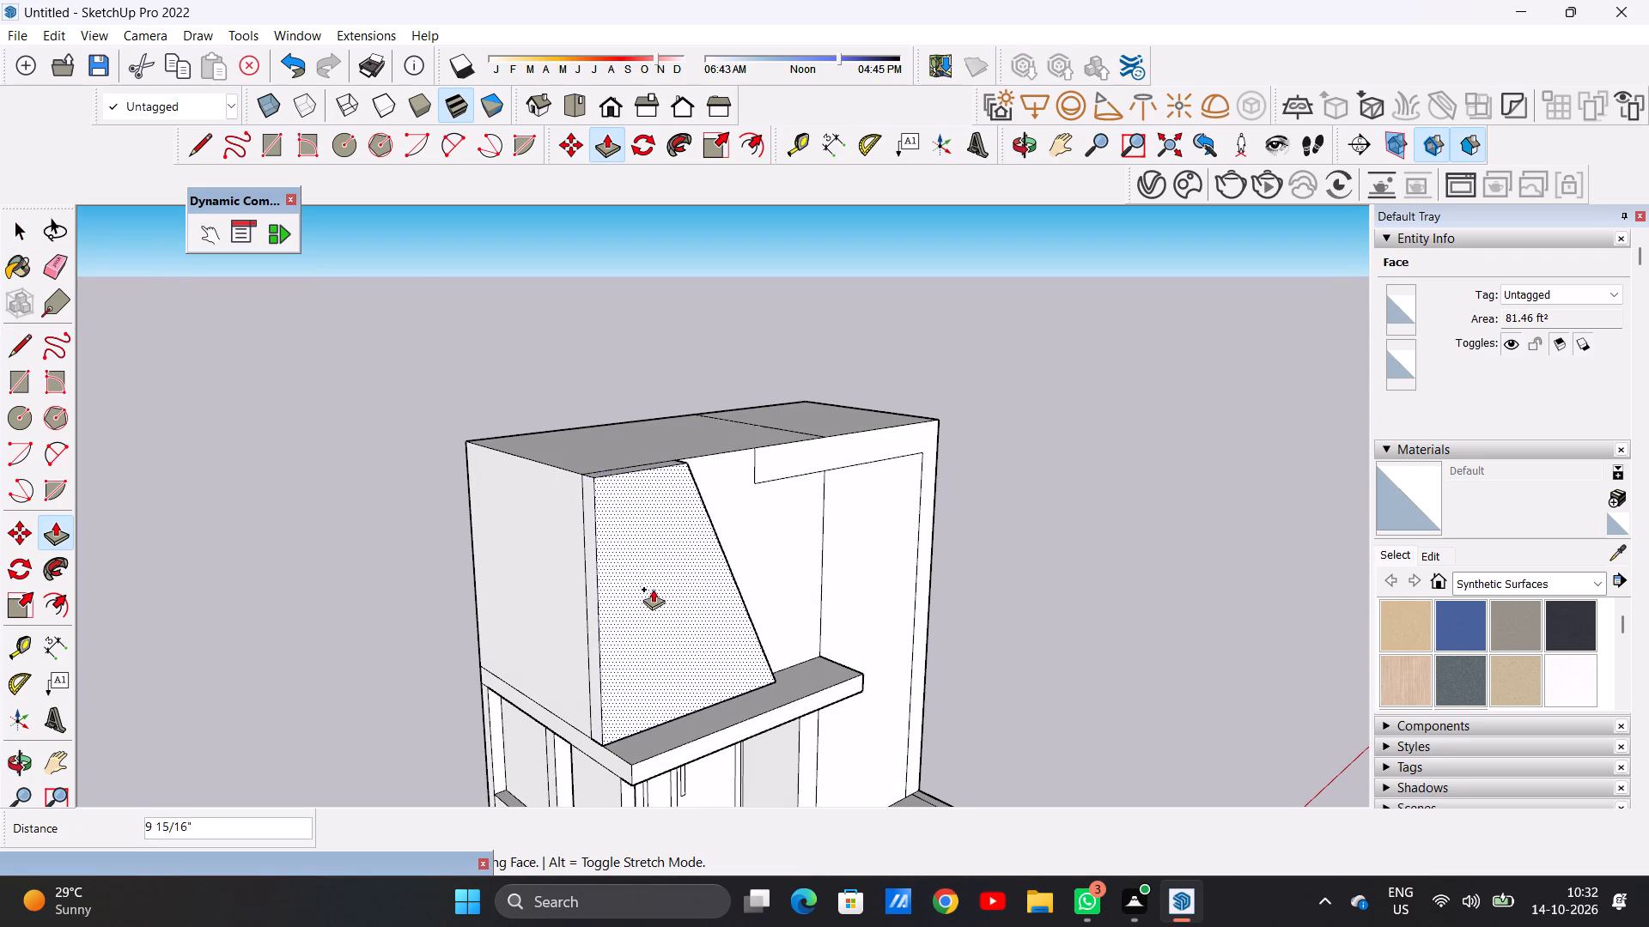
pyautogui.click(655, 589)
pyautogui.press('space')
pyautogui.scroll(-4, 656, 621)
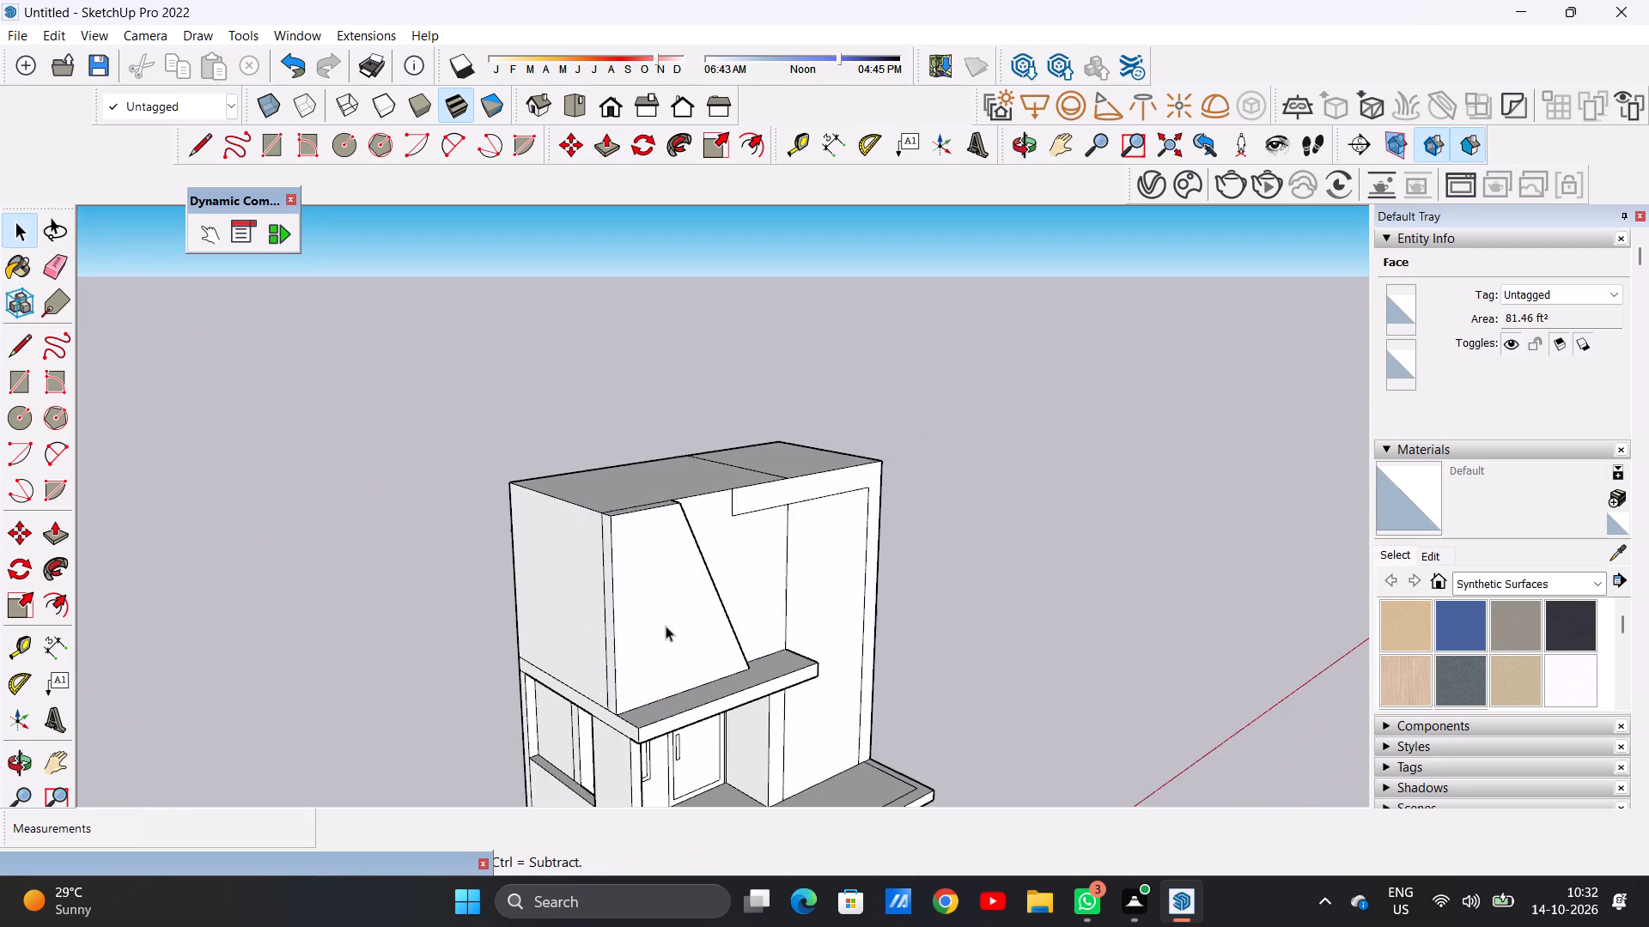
# Extend the top band's lower edge toward the slanted division and draw a vertical line from its new end up to the top edge.
pyautogui.moveTo(754, 626); pyautogui.dragTo(273, 633, button='middle')
pyautogui.moveTo(581, 606); pyautogui.dragTo(581, 619, button='middle')
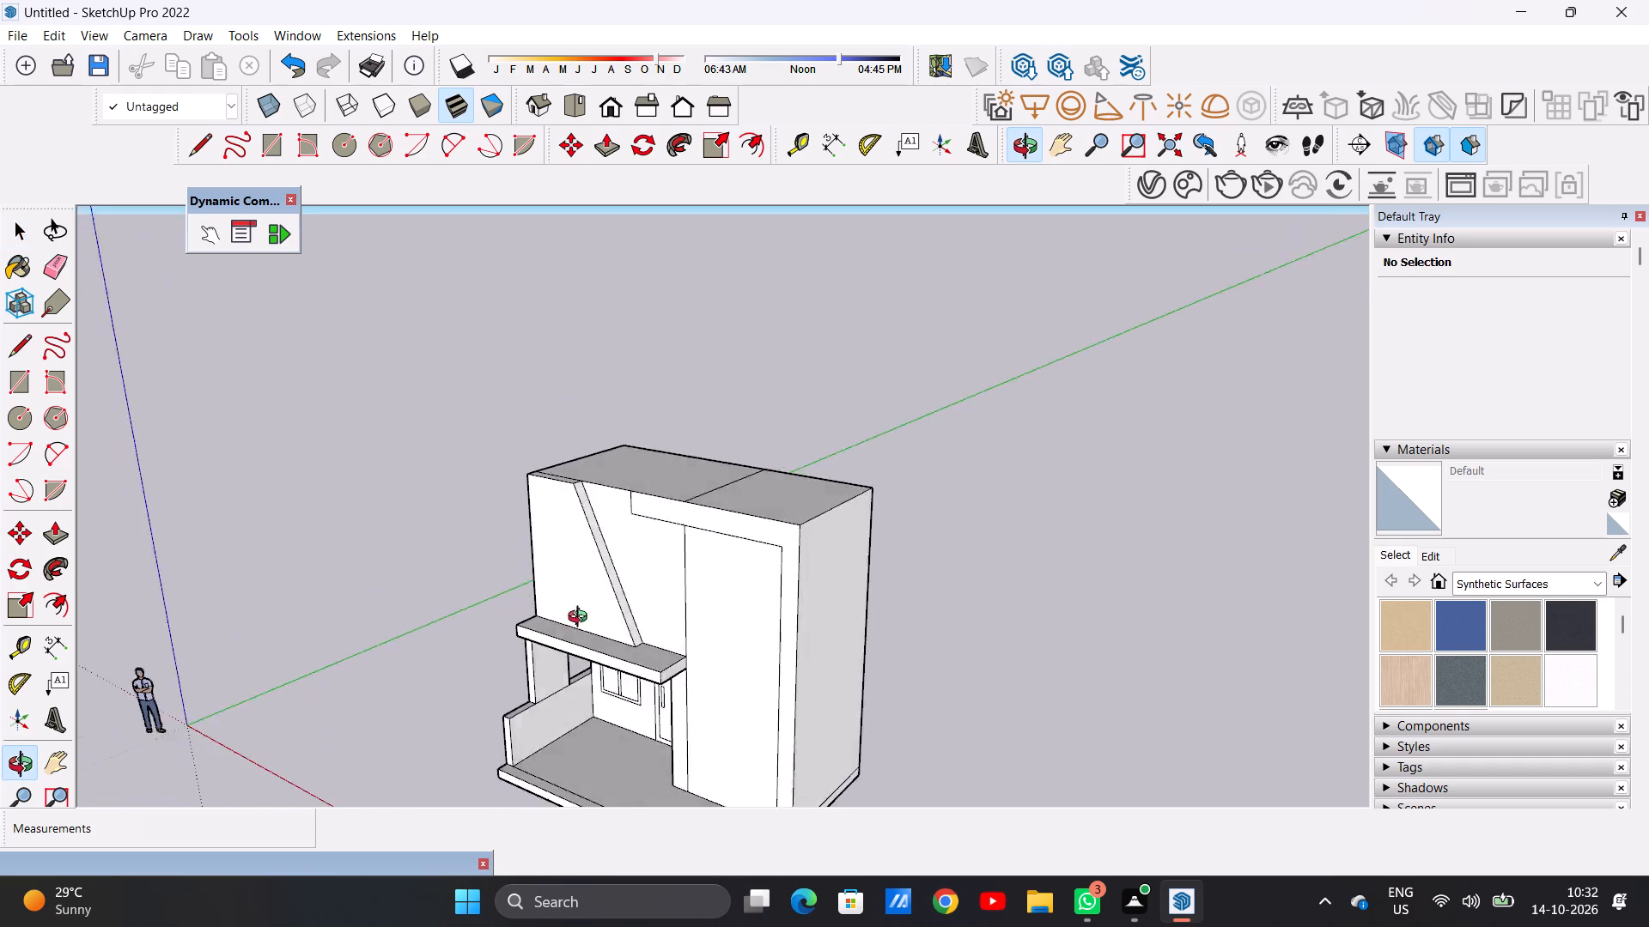
pyautogui.moveTo(581, 619); pyautogui.dragTo(748, 562, button='middle')
pyautogui.moveTo(694, 594); pyautogui.dragTo(724, 565, button='middle')
pyautogui.scroll(1, 724, 563)
pyautogui.scroll(-1, 724, 563)
pyautogui.scroll(5, 724, 563)
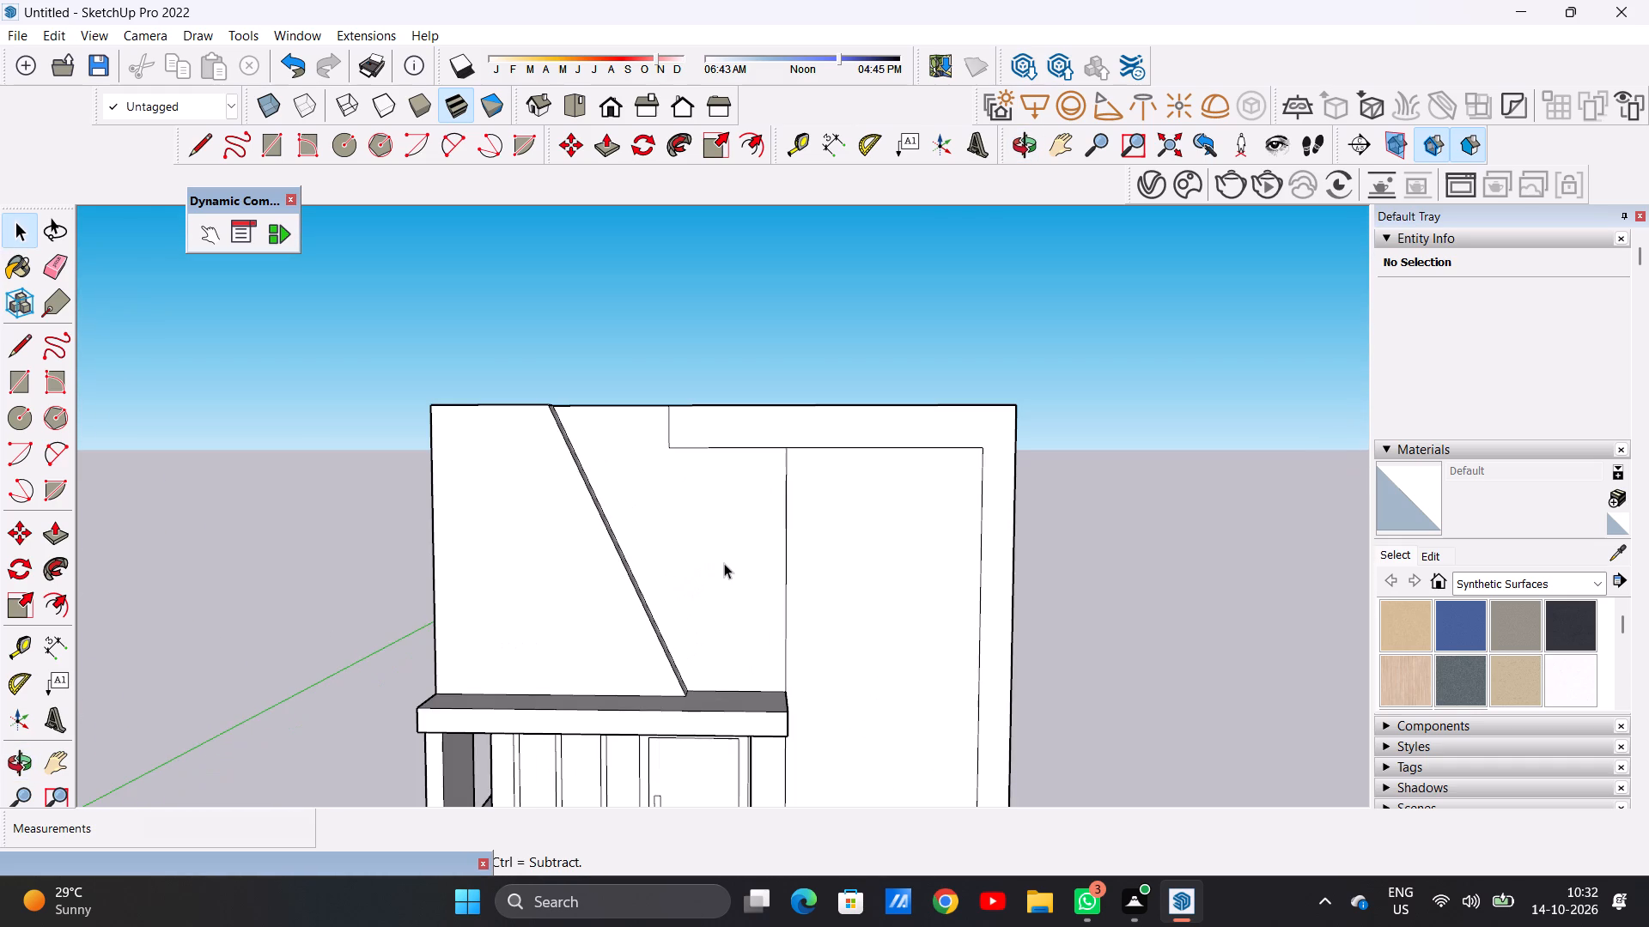
pyautogui.scroll(1, 726, 564)
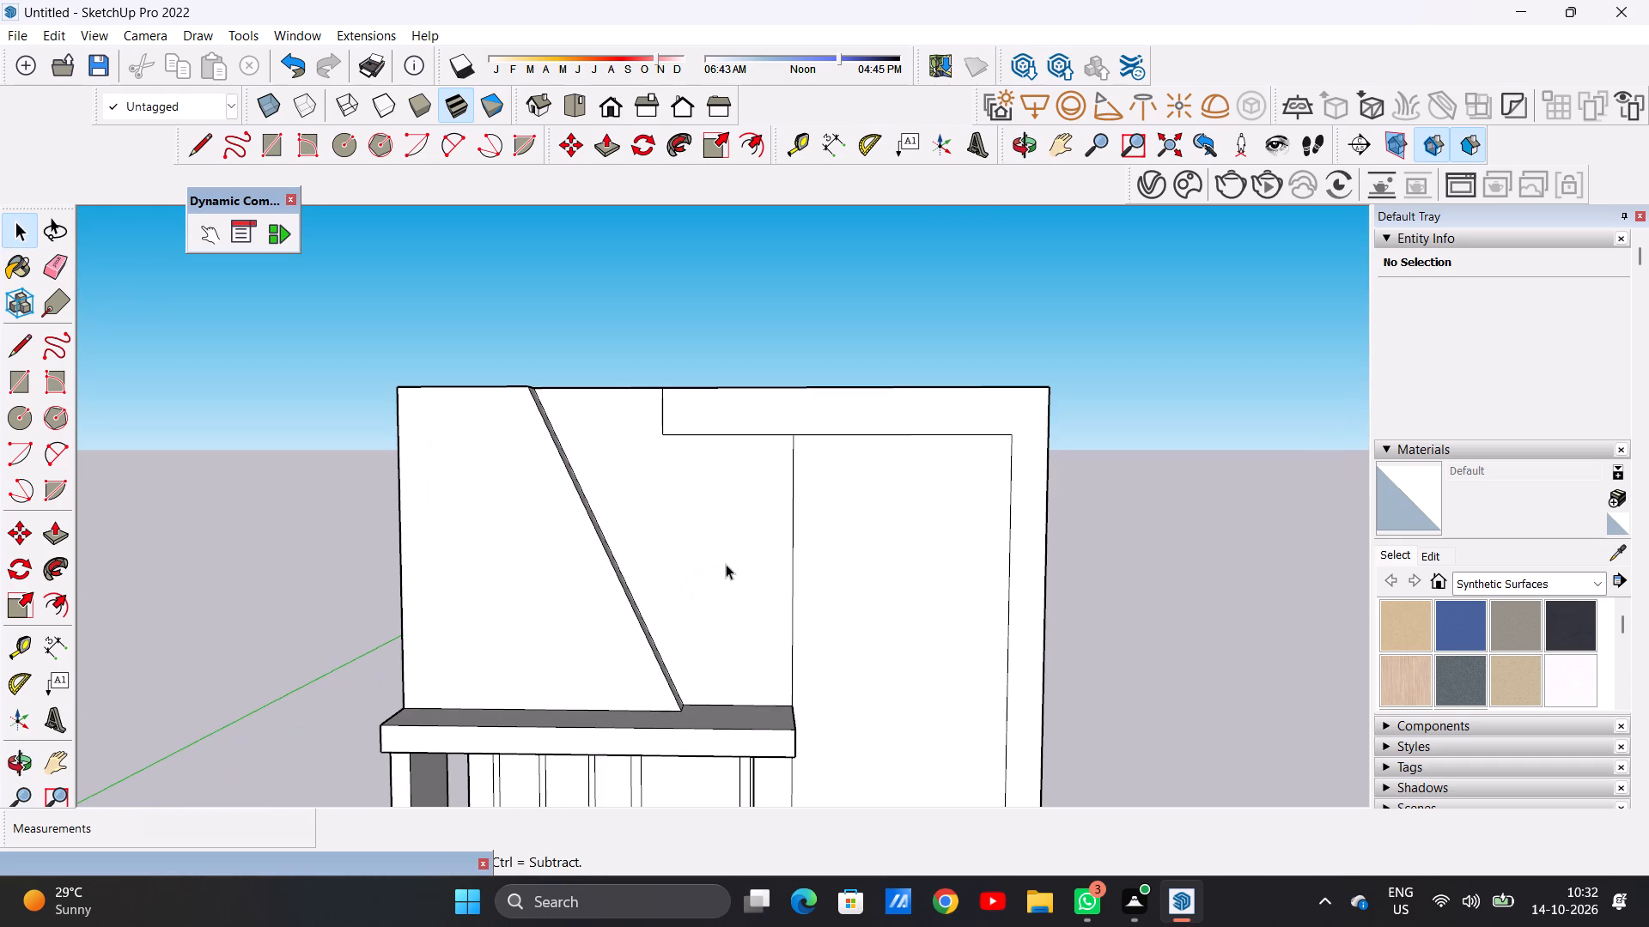
pyautogui.press('l')
pyautogui.scroll(5, 672, 457)
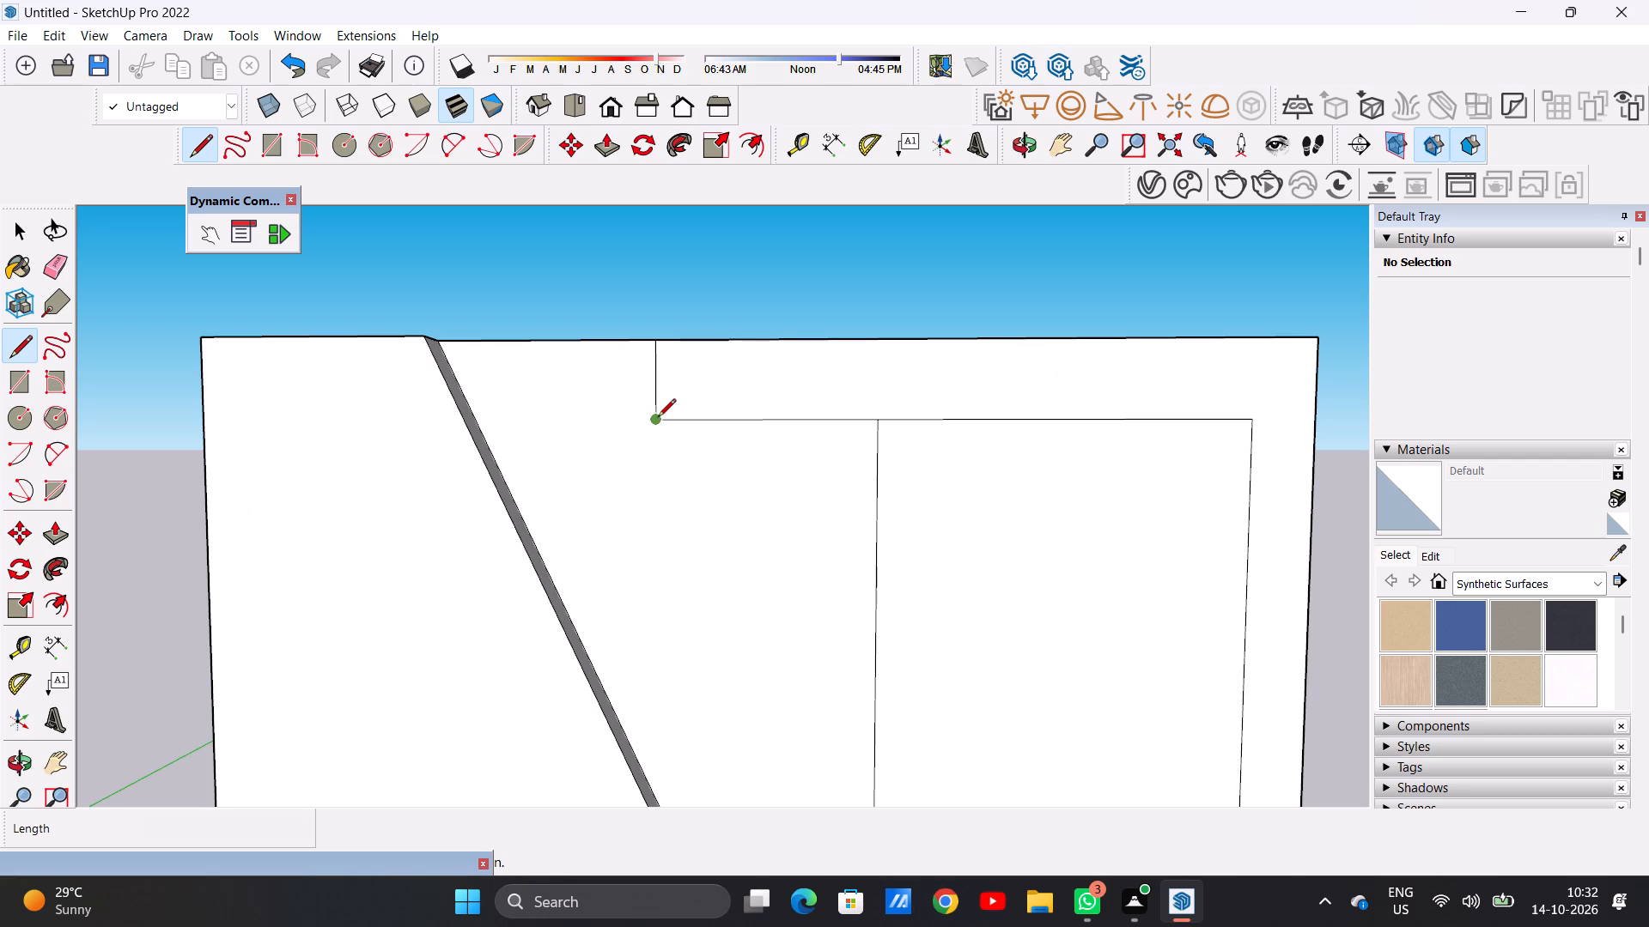
pyautogui.click(658, 418)
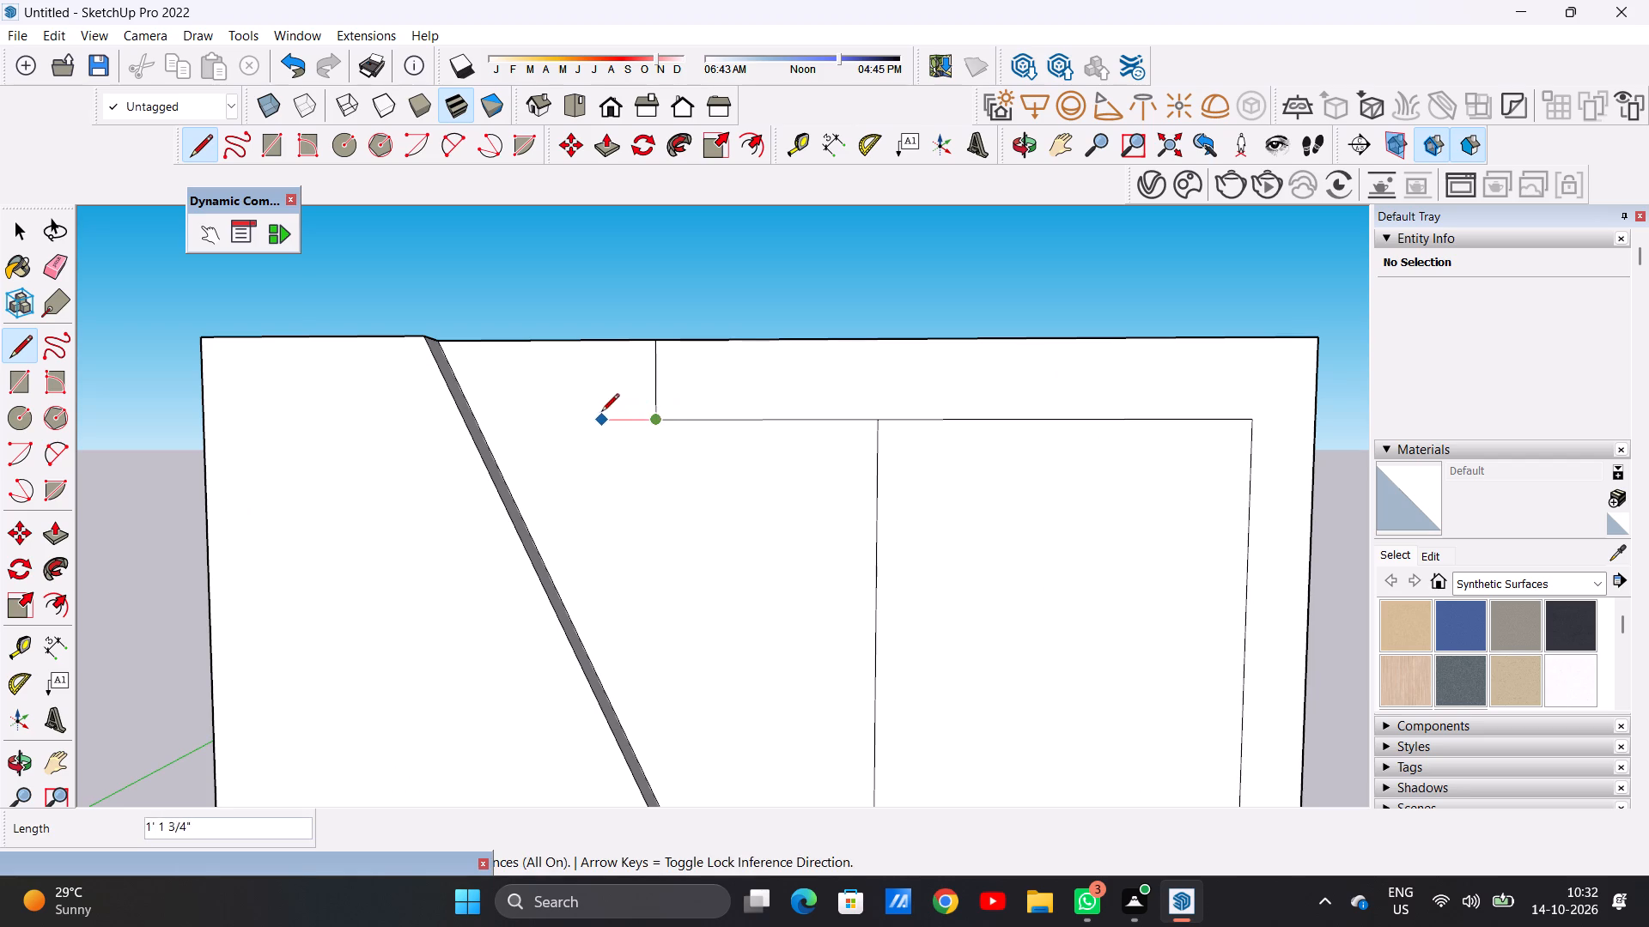
pyautogui.click(579, 415)
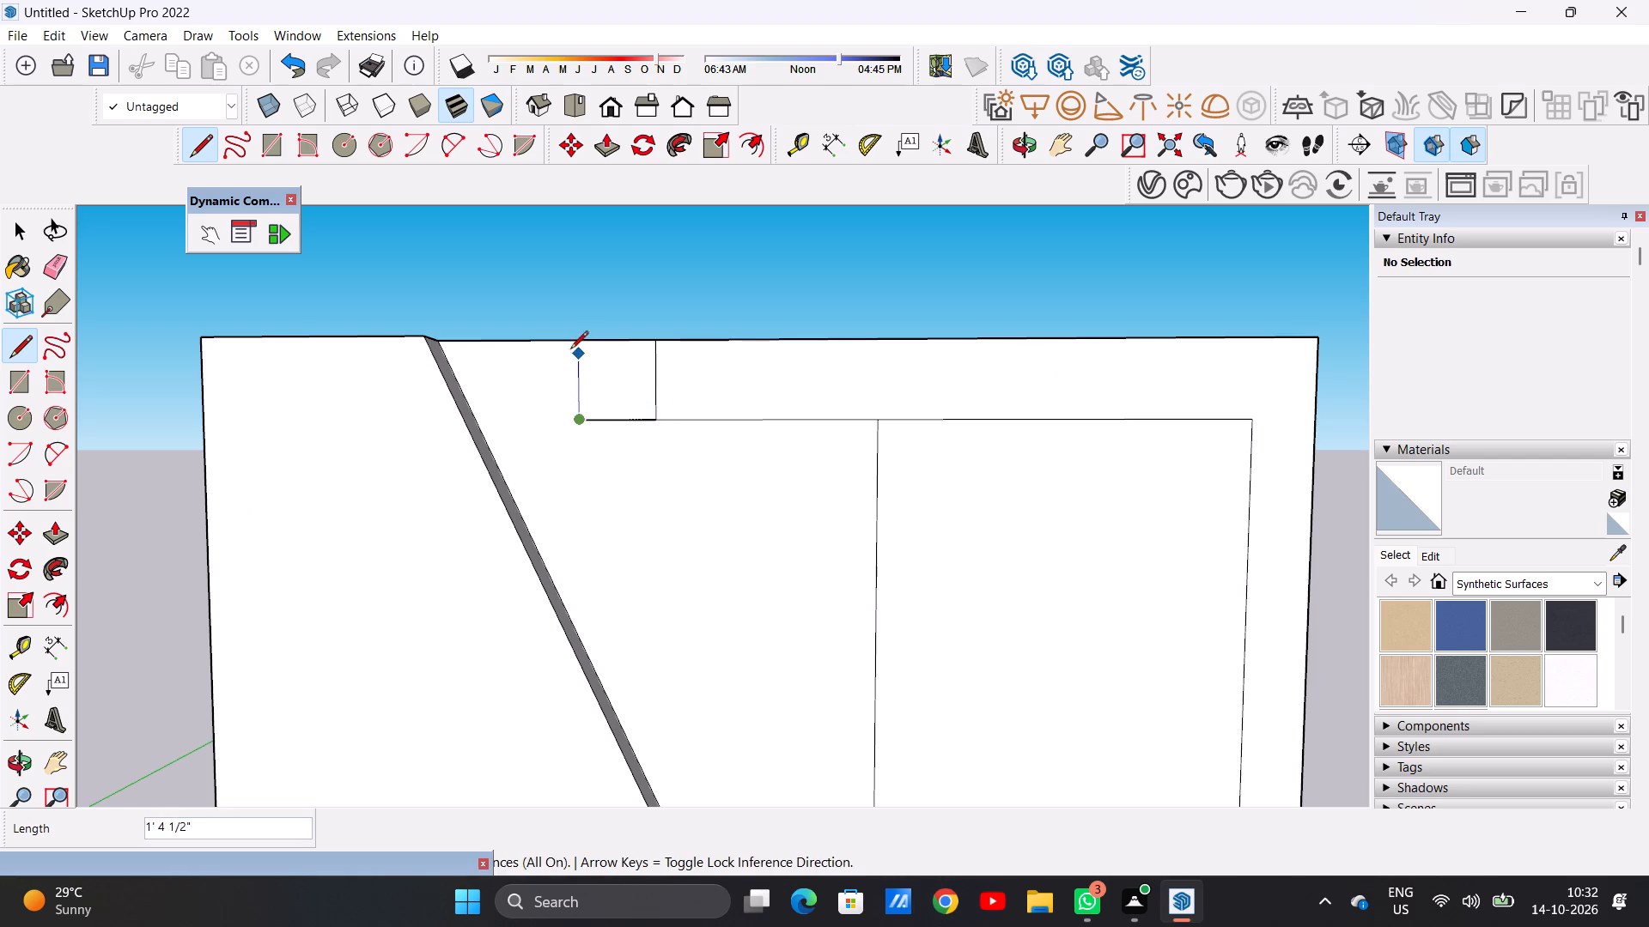
pyautogui.click(573, 342)
pyautogui.press('space')
# Erase the old short vertical edge inside the extended top band.
pyautogui.press('e')
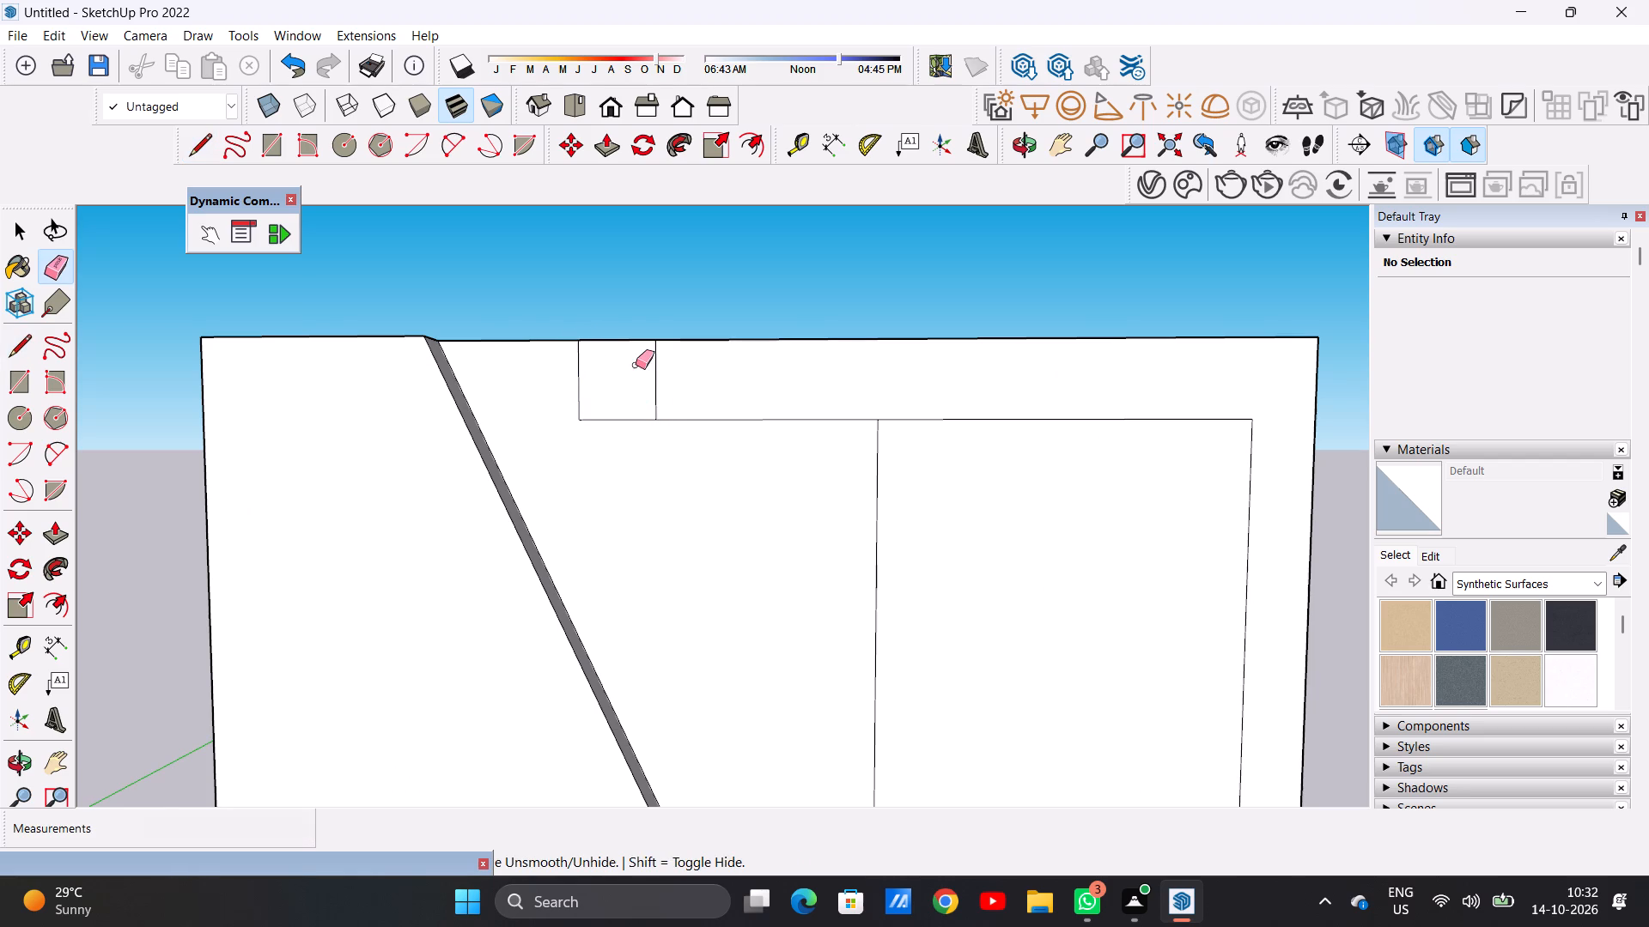
pyautogui.moveTo(636, 365); pyautogui.dragTo(672, 366)
pyautogui.press('space')
# Draw a vertical line about 6' 15/16" long from the top band's lower edge, near its end, down to the slanted projection.
pyautogui.scroll(-2, 739, 512)
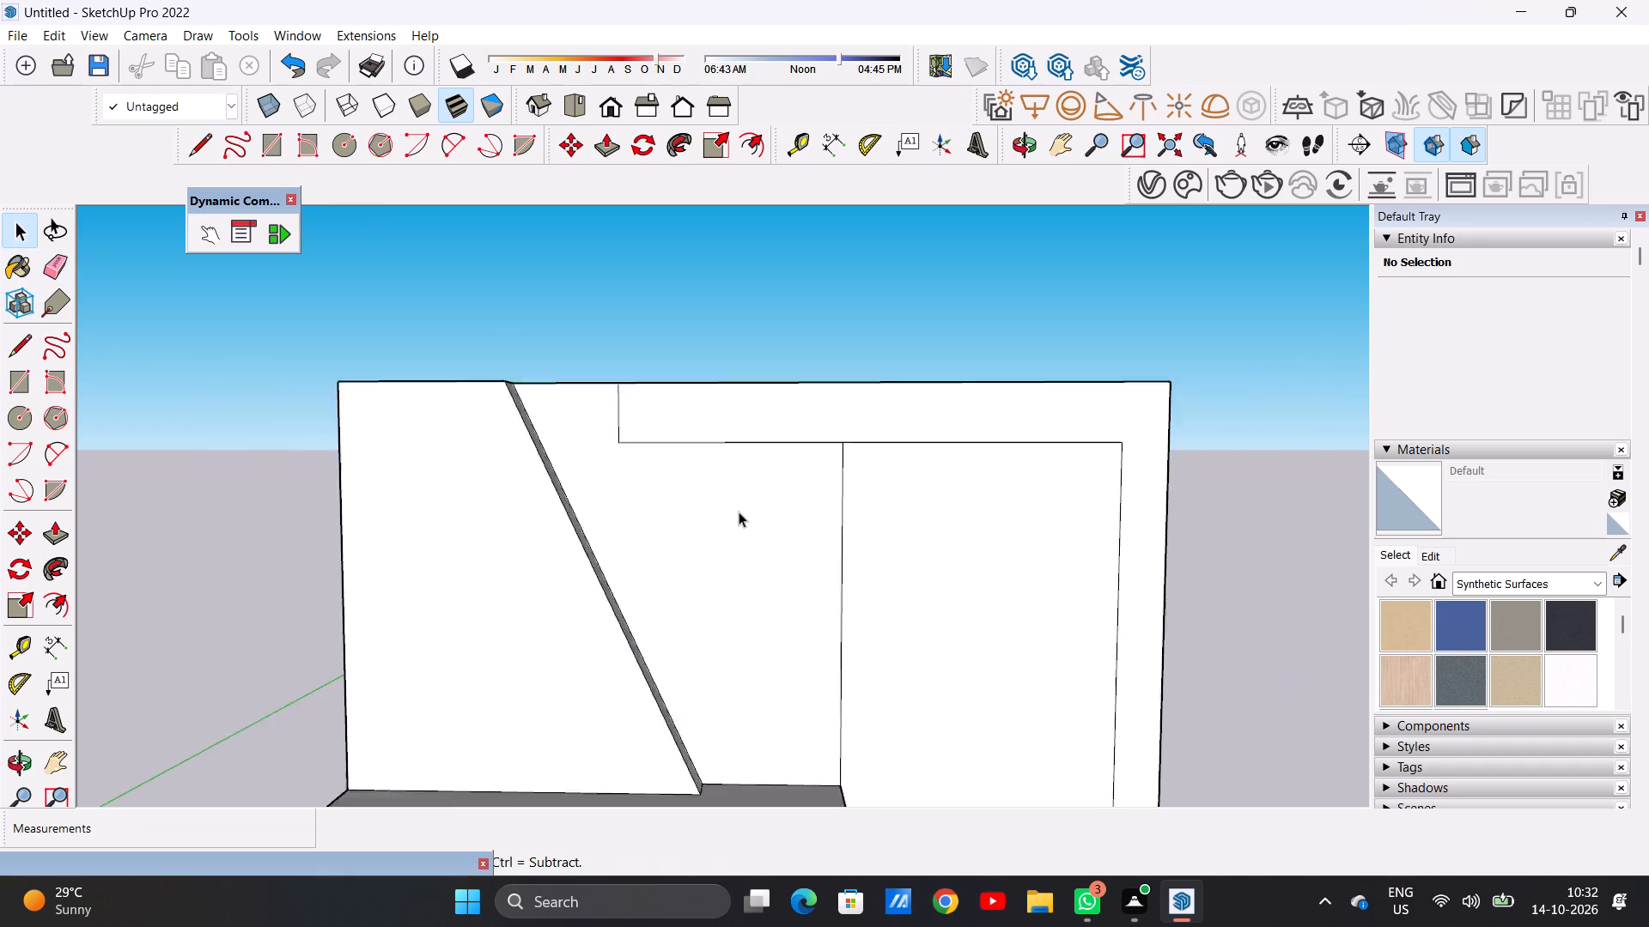
pyautogui.scroll(-15, 739, 512)
pyautogui.scroll(8, 745, 549)
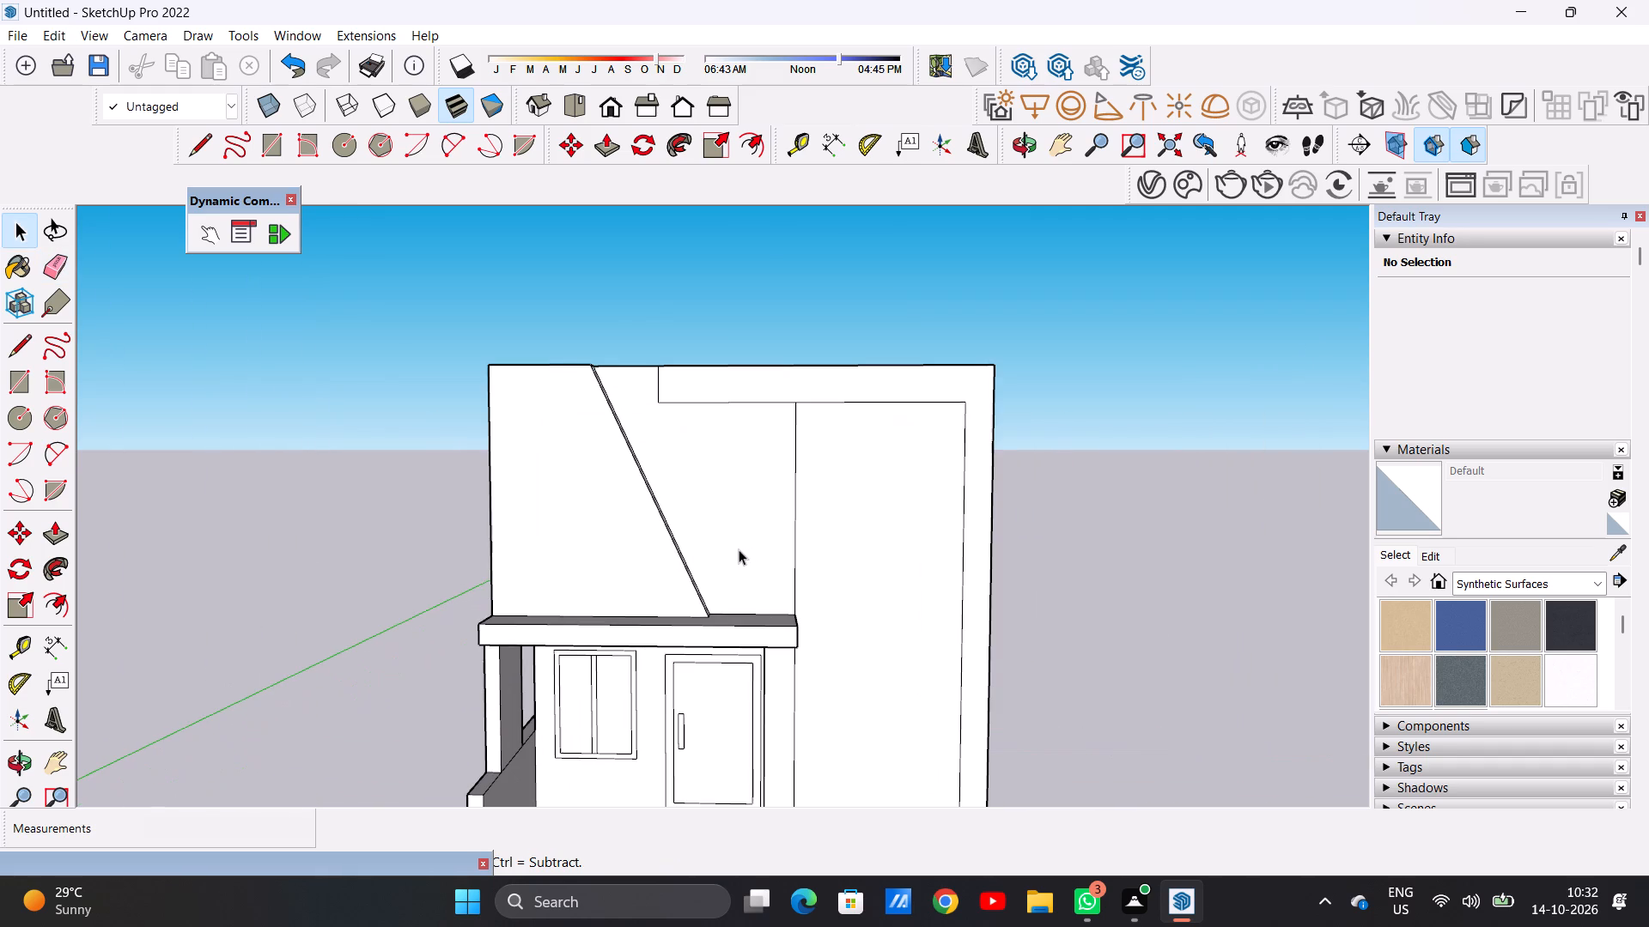
pyautogui.scroll(4, 739, 549)
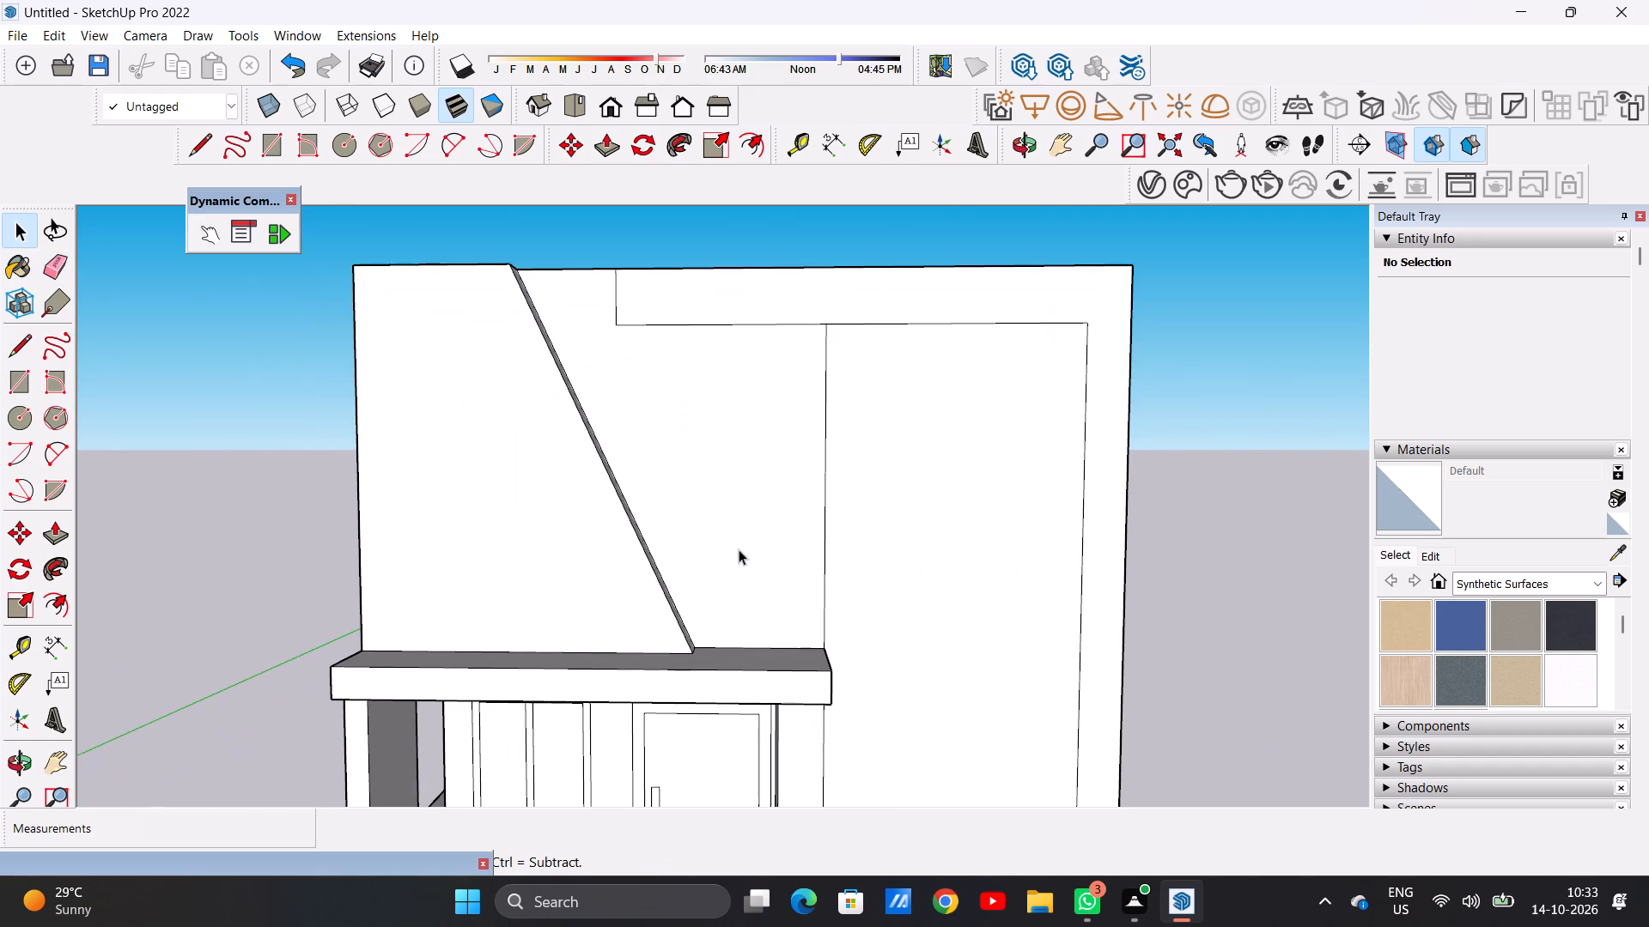
pyautogui.press('l')
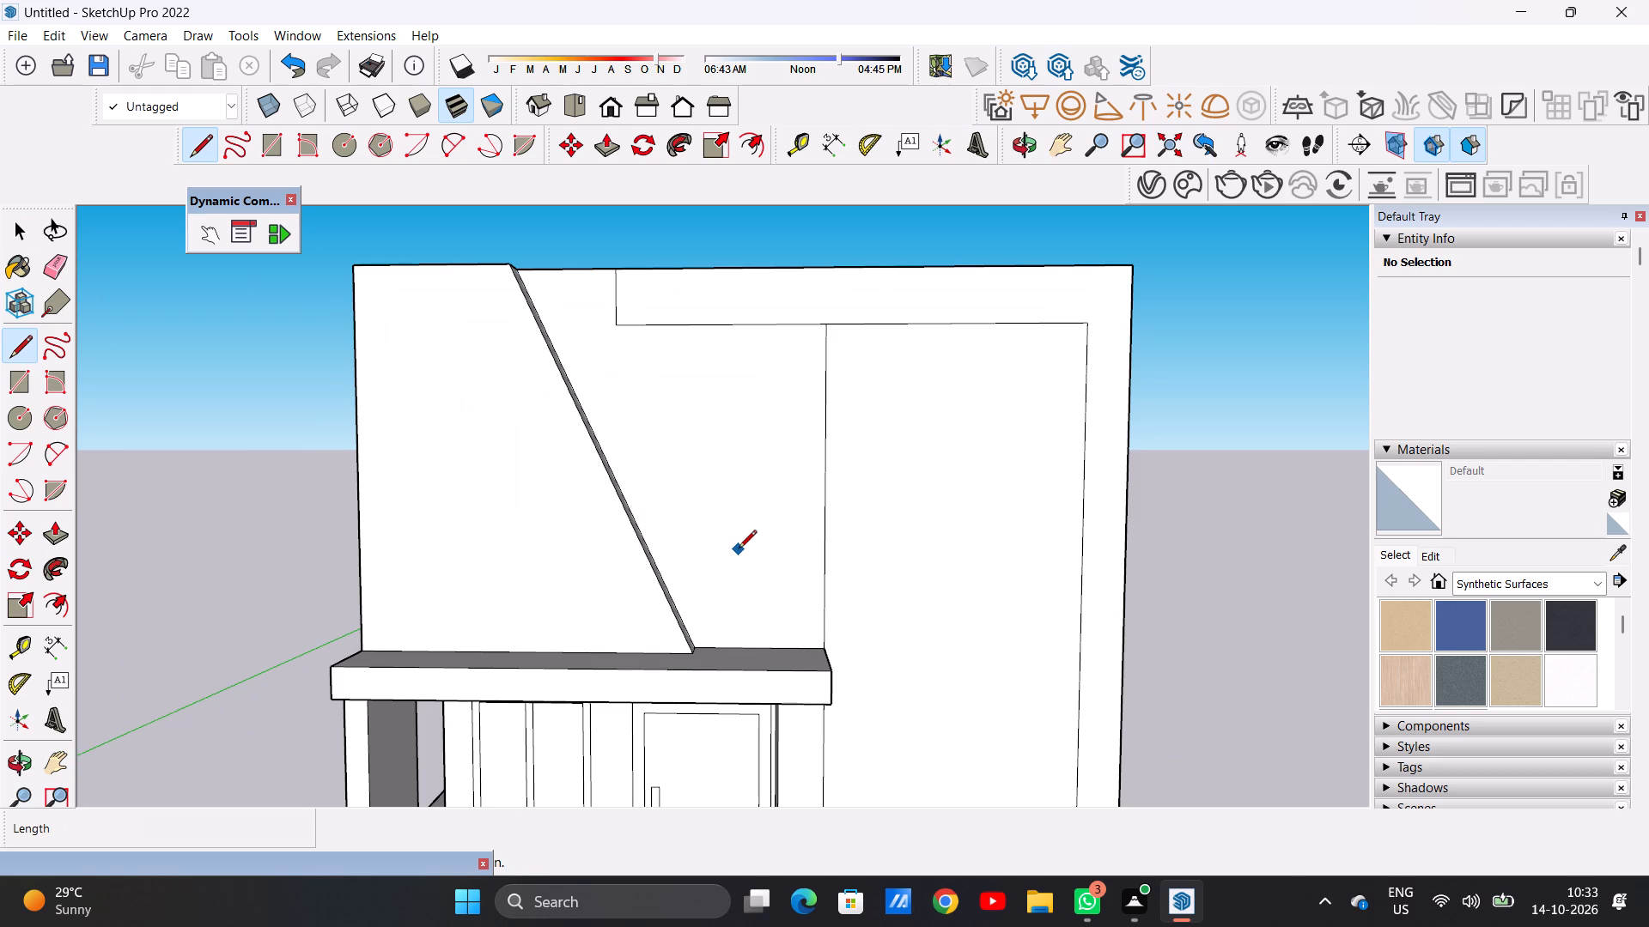
pyautogui.scroll(2, 582, 330)
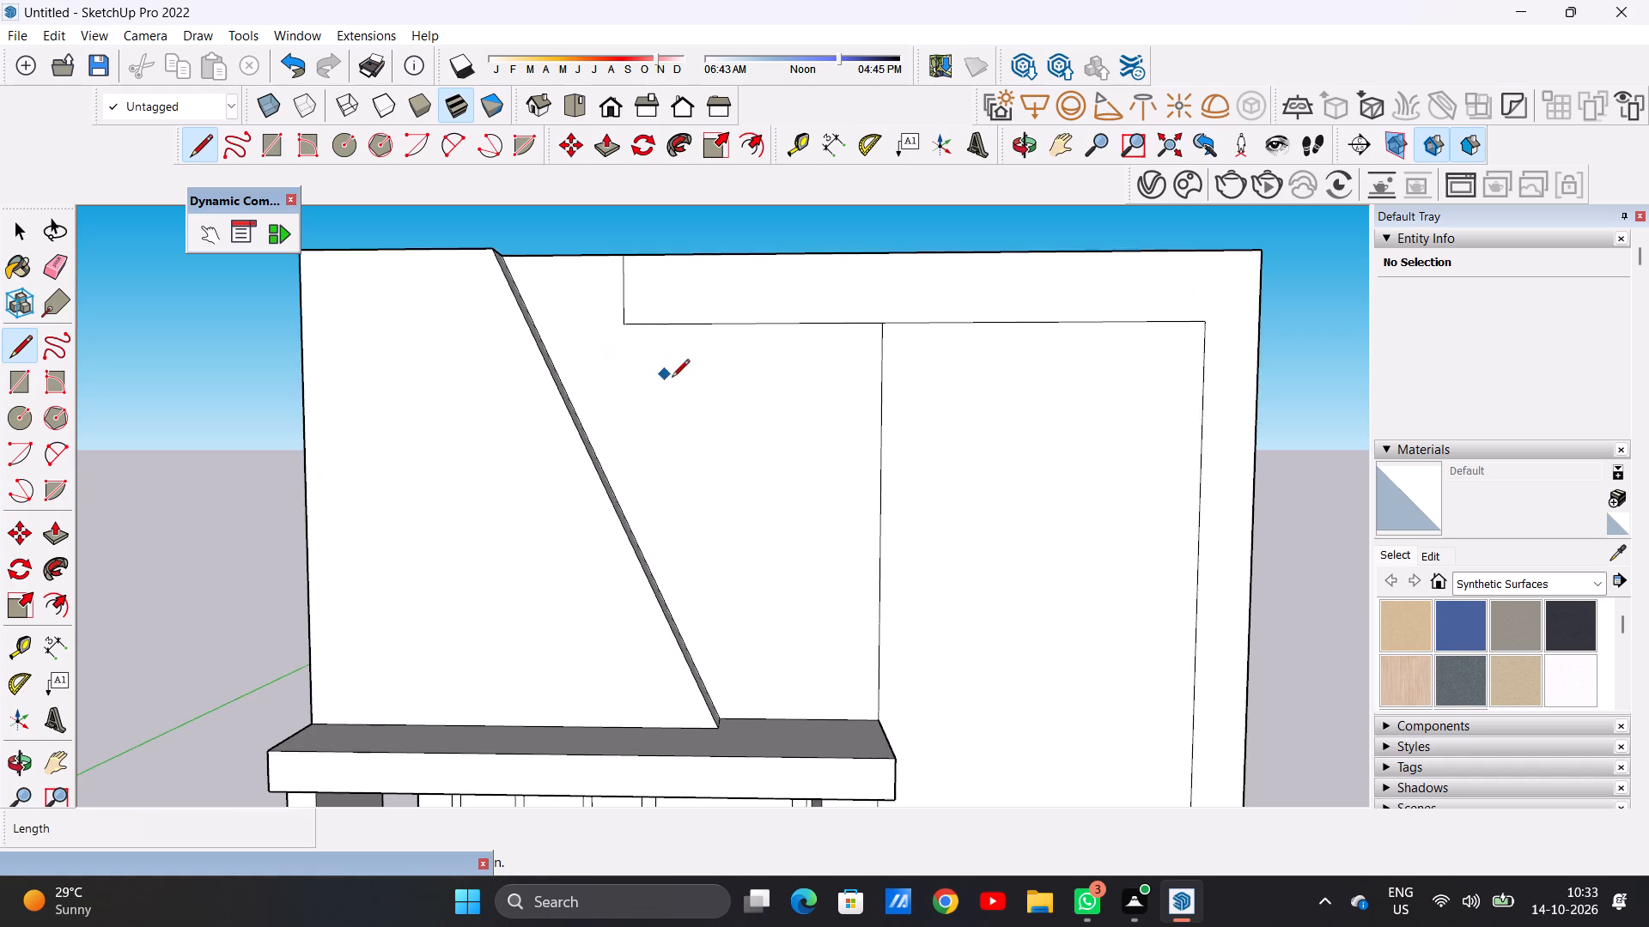
pyautogui.moveTo(672, 379); pyautogui.dragTo(554, 419, button='middle')
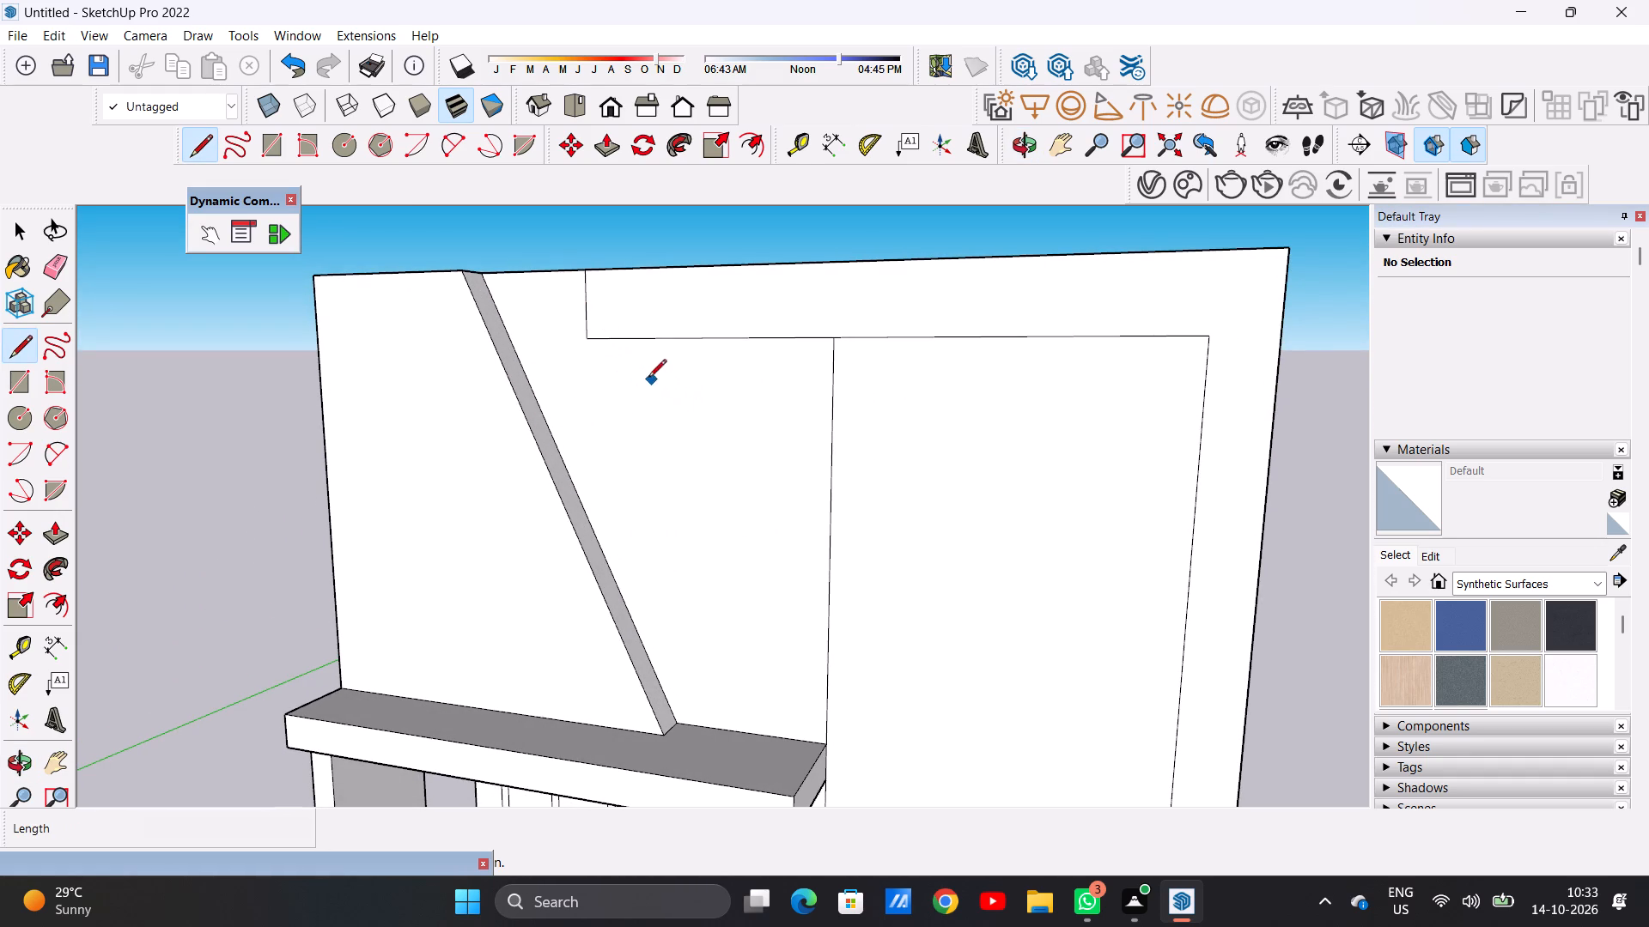
pyautogui.click(611, 340)
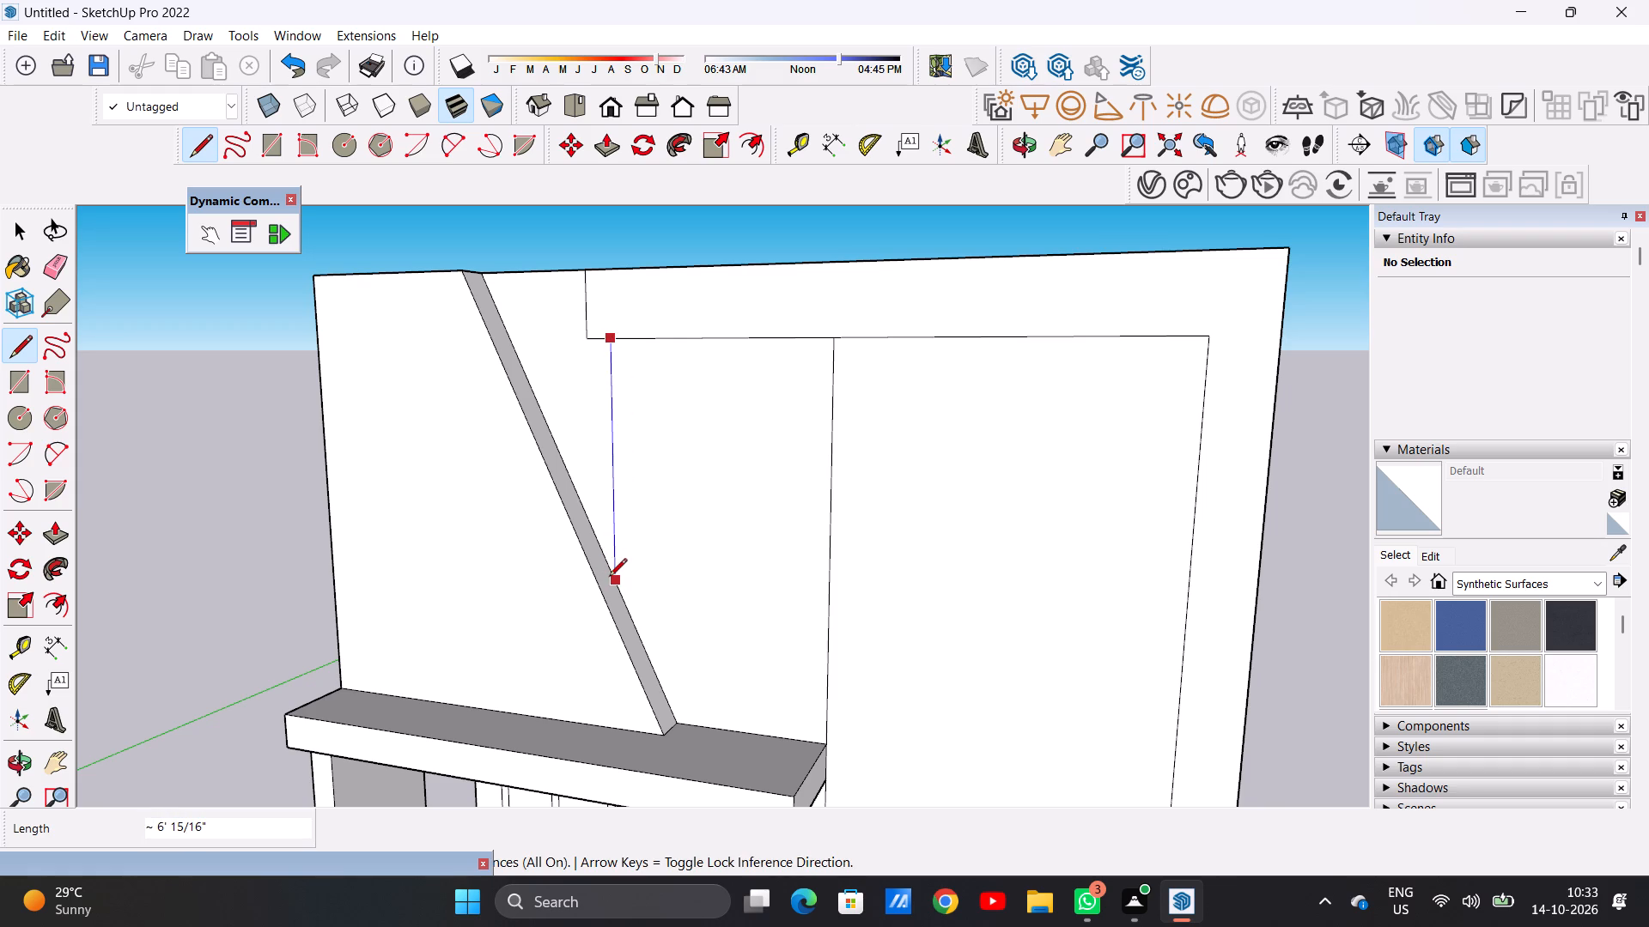
pyautogui.click(609, 578)
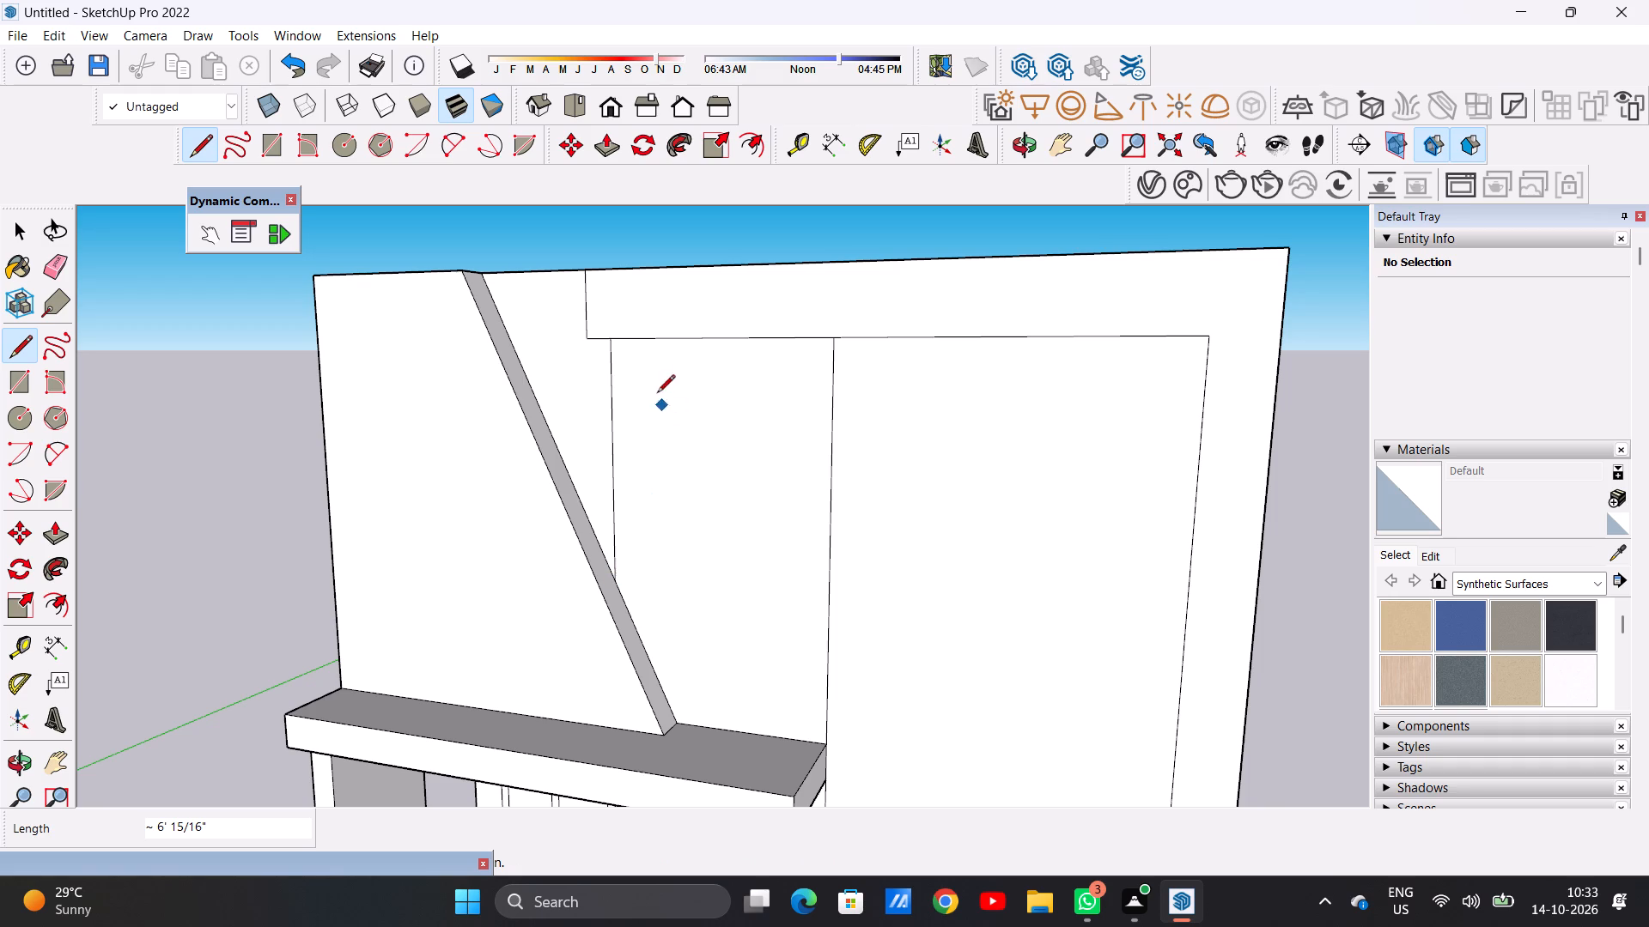
# Draw a second vertical line close beside the first, in segments of about 6' 4 7/8" and 2", down to the slanted projection.
pyautogui.scroll(4, 602, 344)
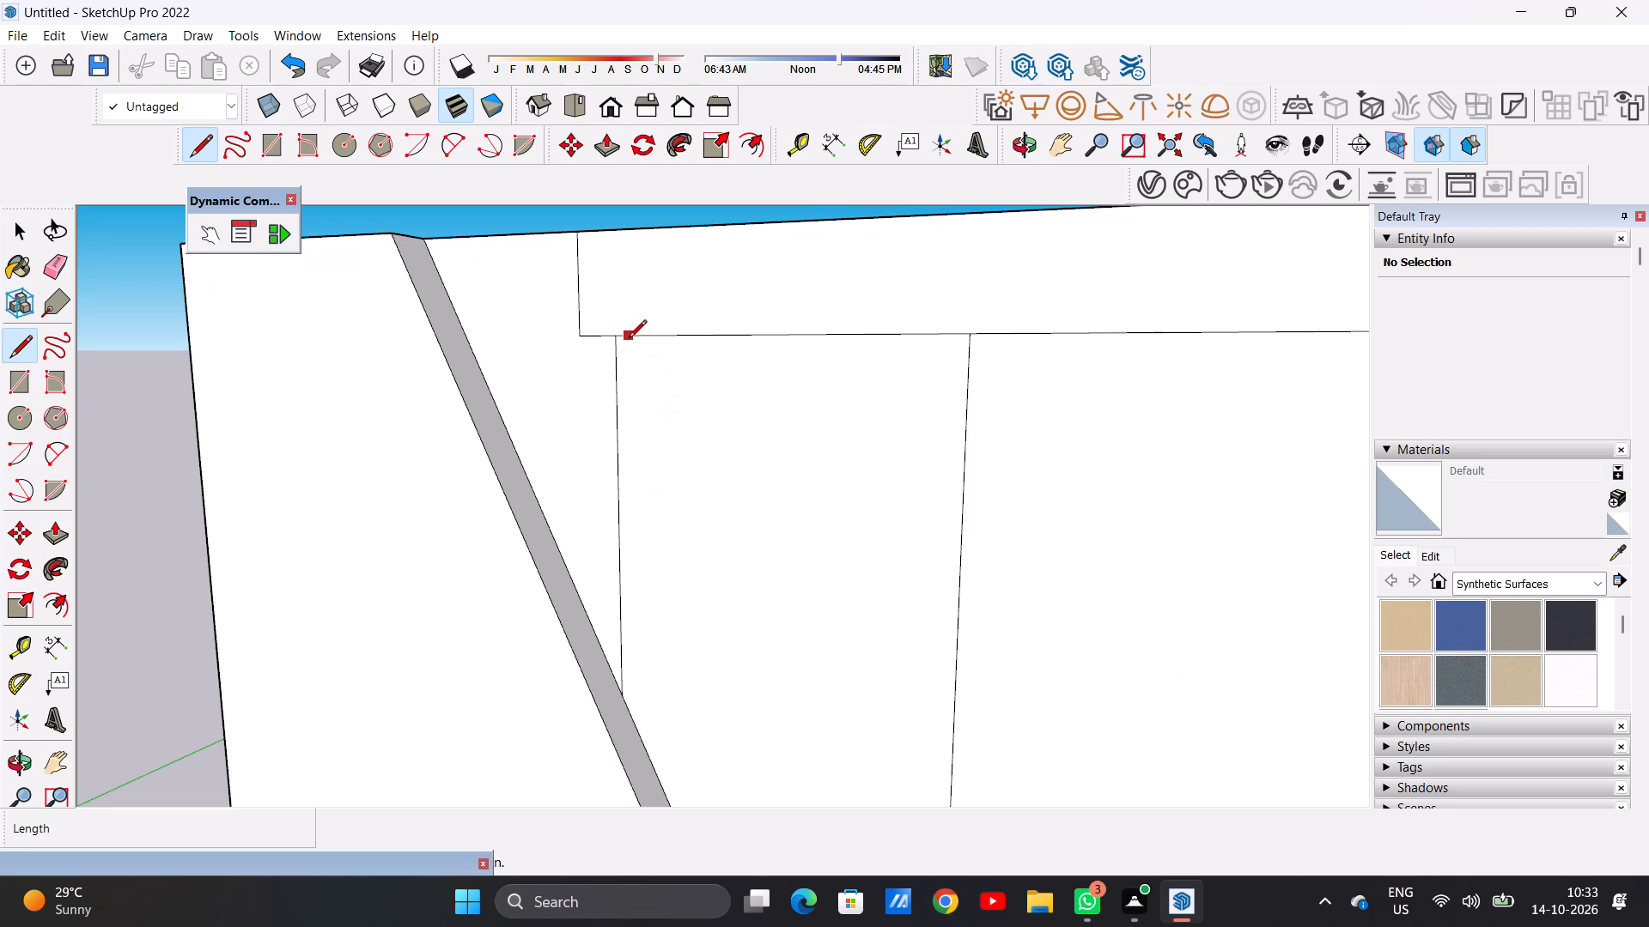
pyautogui.click(629, 339)
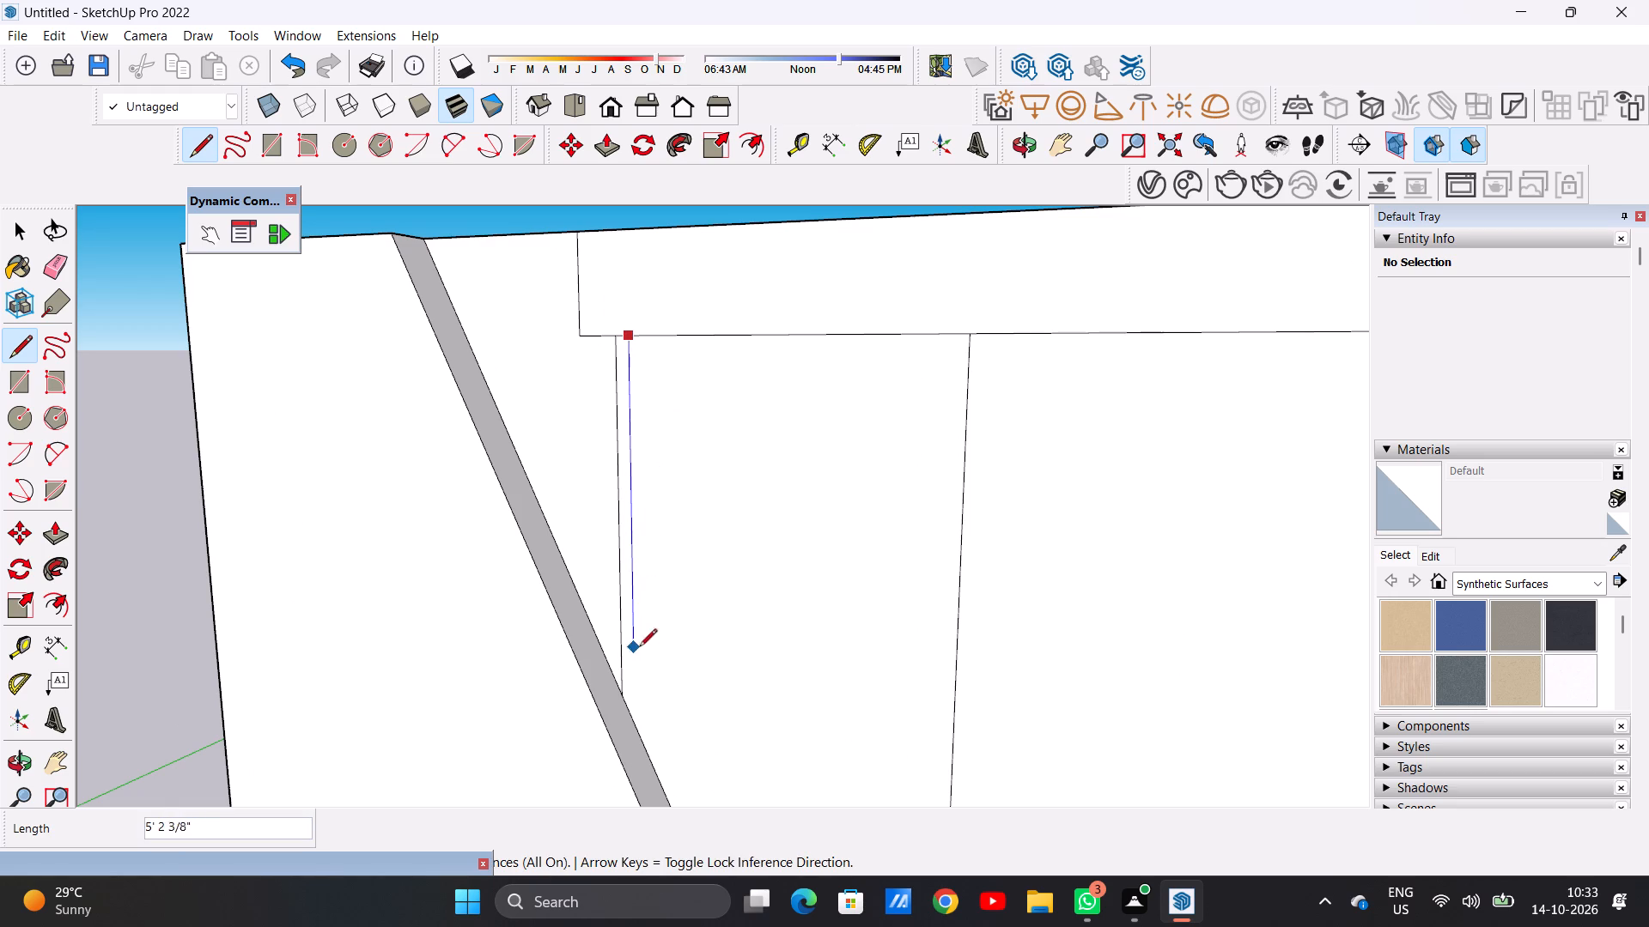
pyautogui.click(644, 715)
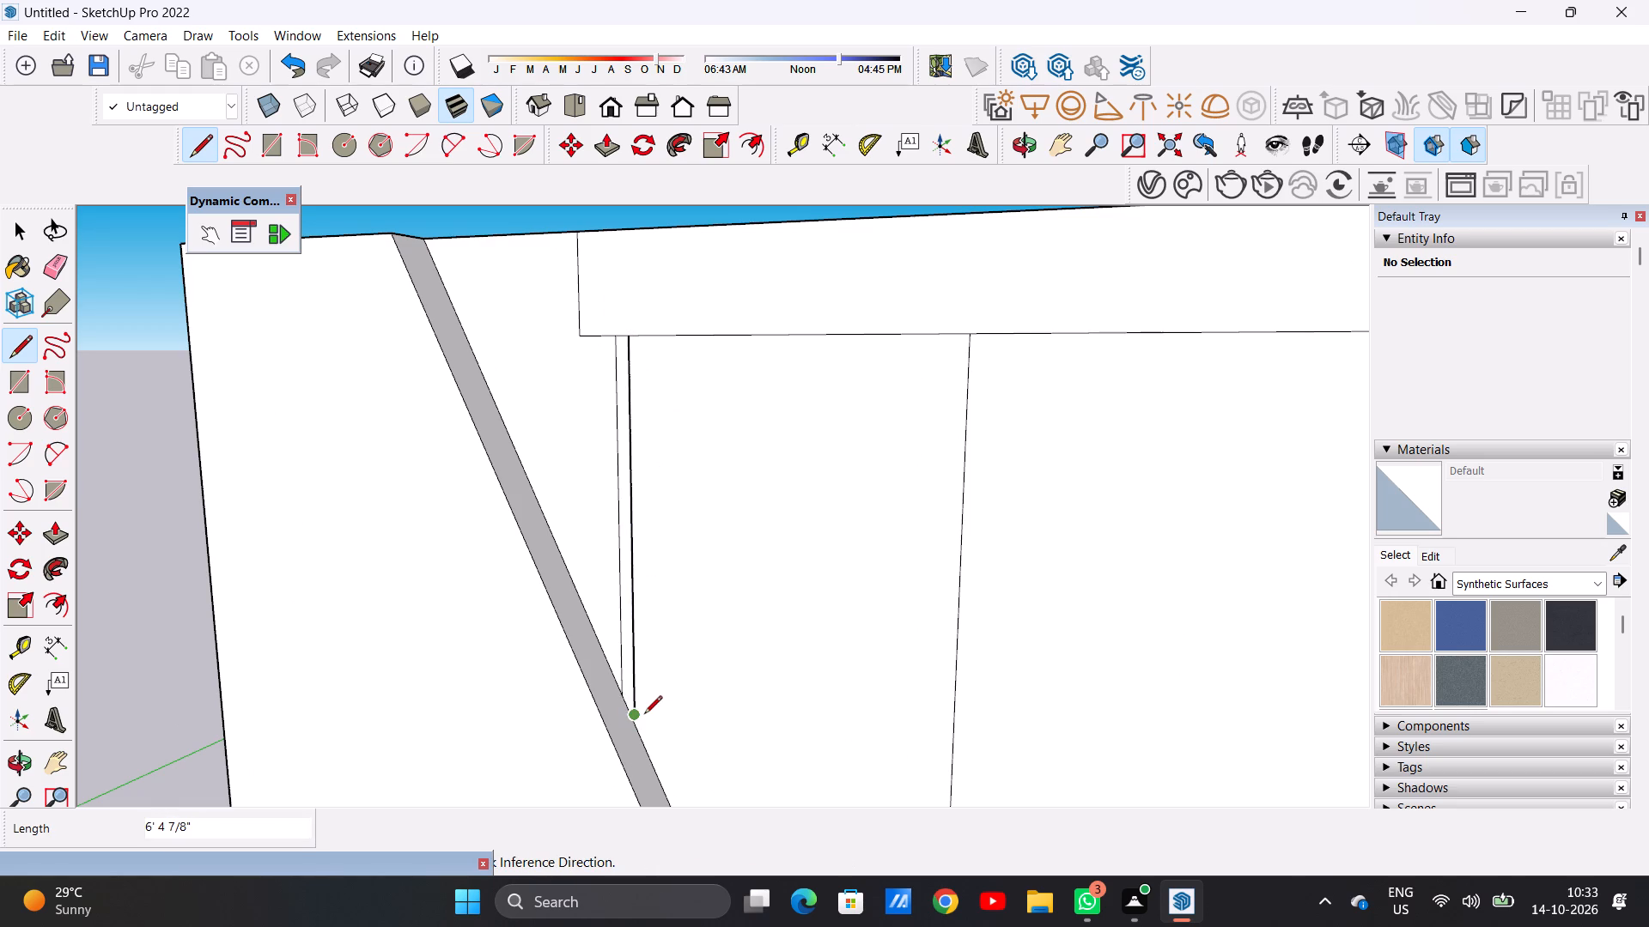
pyautogui.scroll(11, 644, 715)
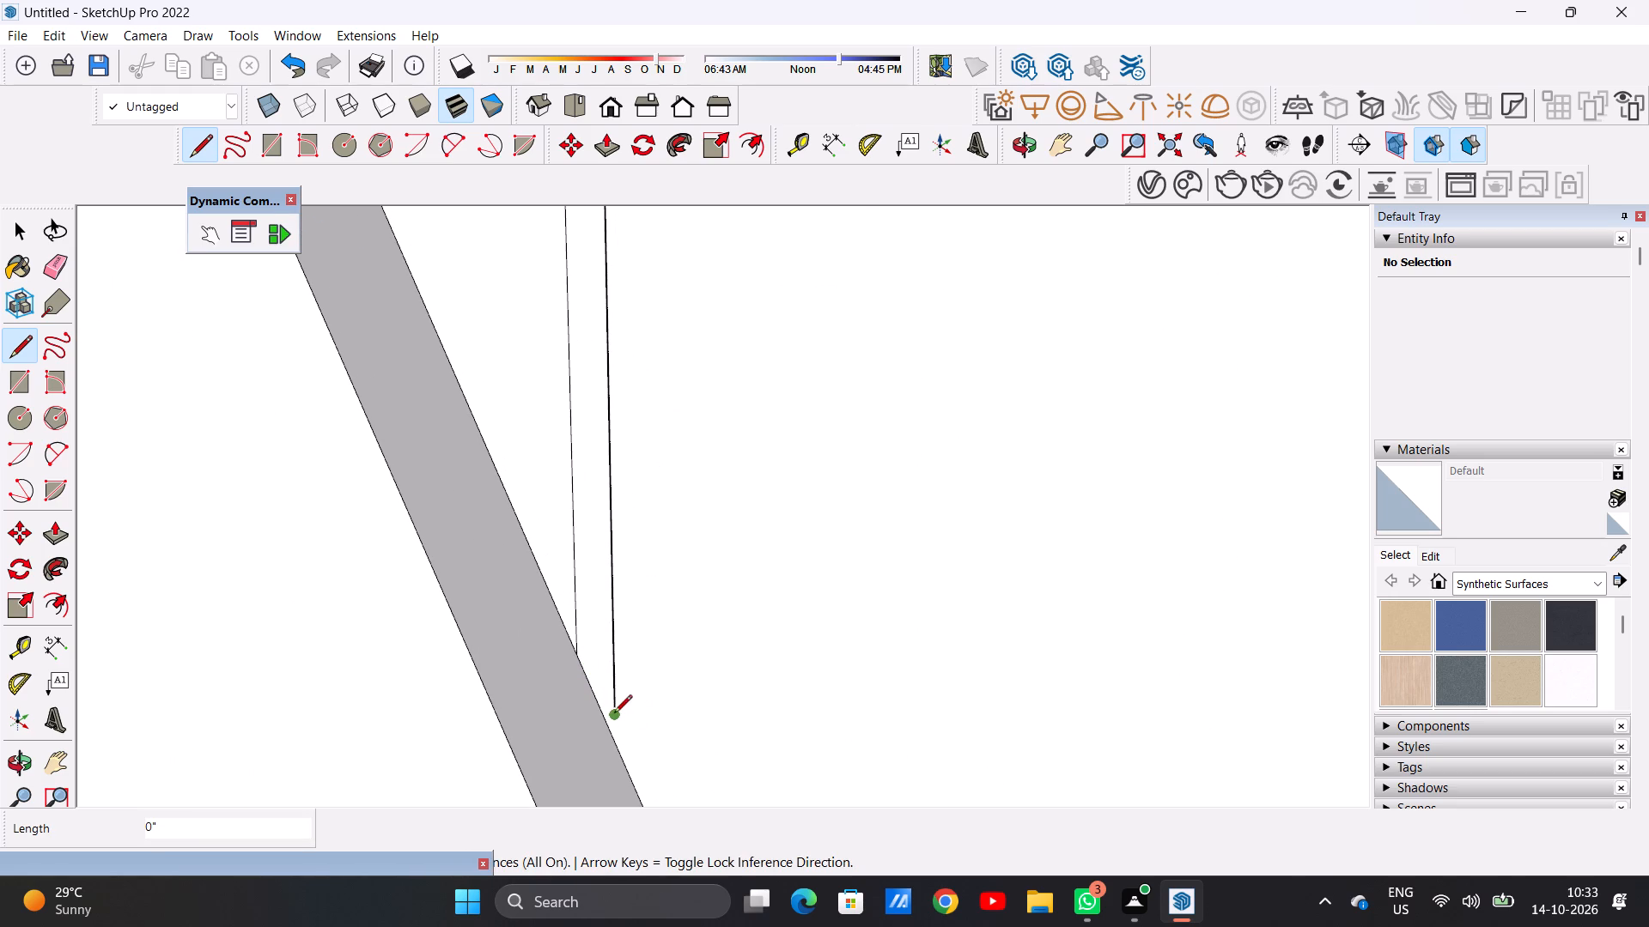
pyautogui.click(614, 714)
pyautogui.click(616, 742)
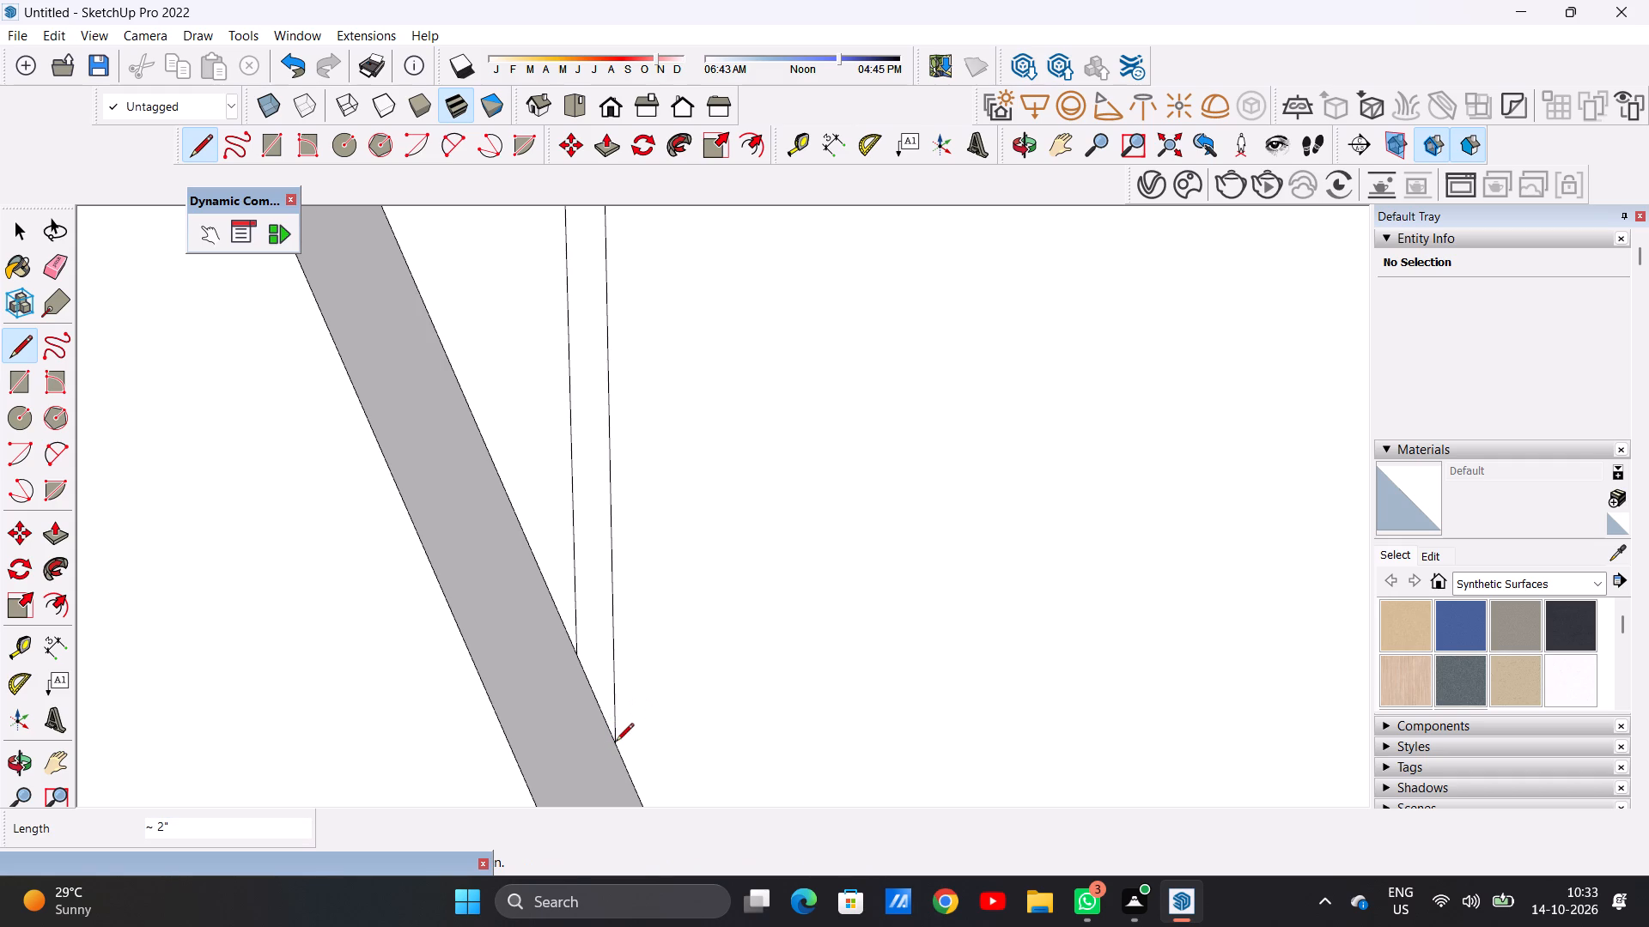
pyautogui.press('space')
# Draw a third line, about 9' 1 7/16" long, from the top band's lower edge down to near the foot of the slanted projection.
pyautogui.scroll(-20, 679, 700)
pyautogui.scroll(-2, 679, 700)
pyautogui.moveTo(686, 635); pyautogui.dragTo(697, 629, button='middle')
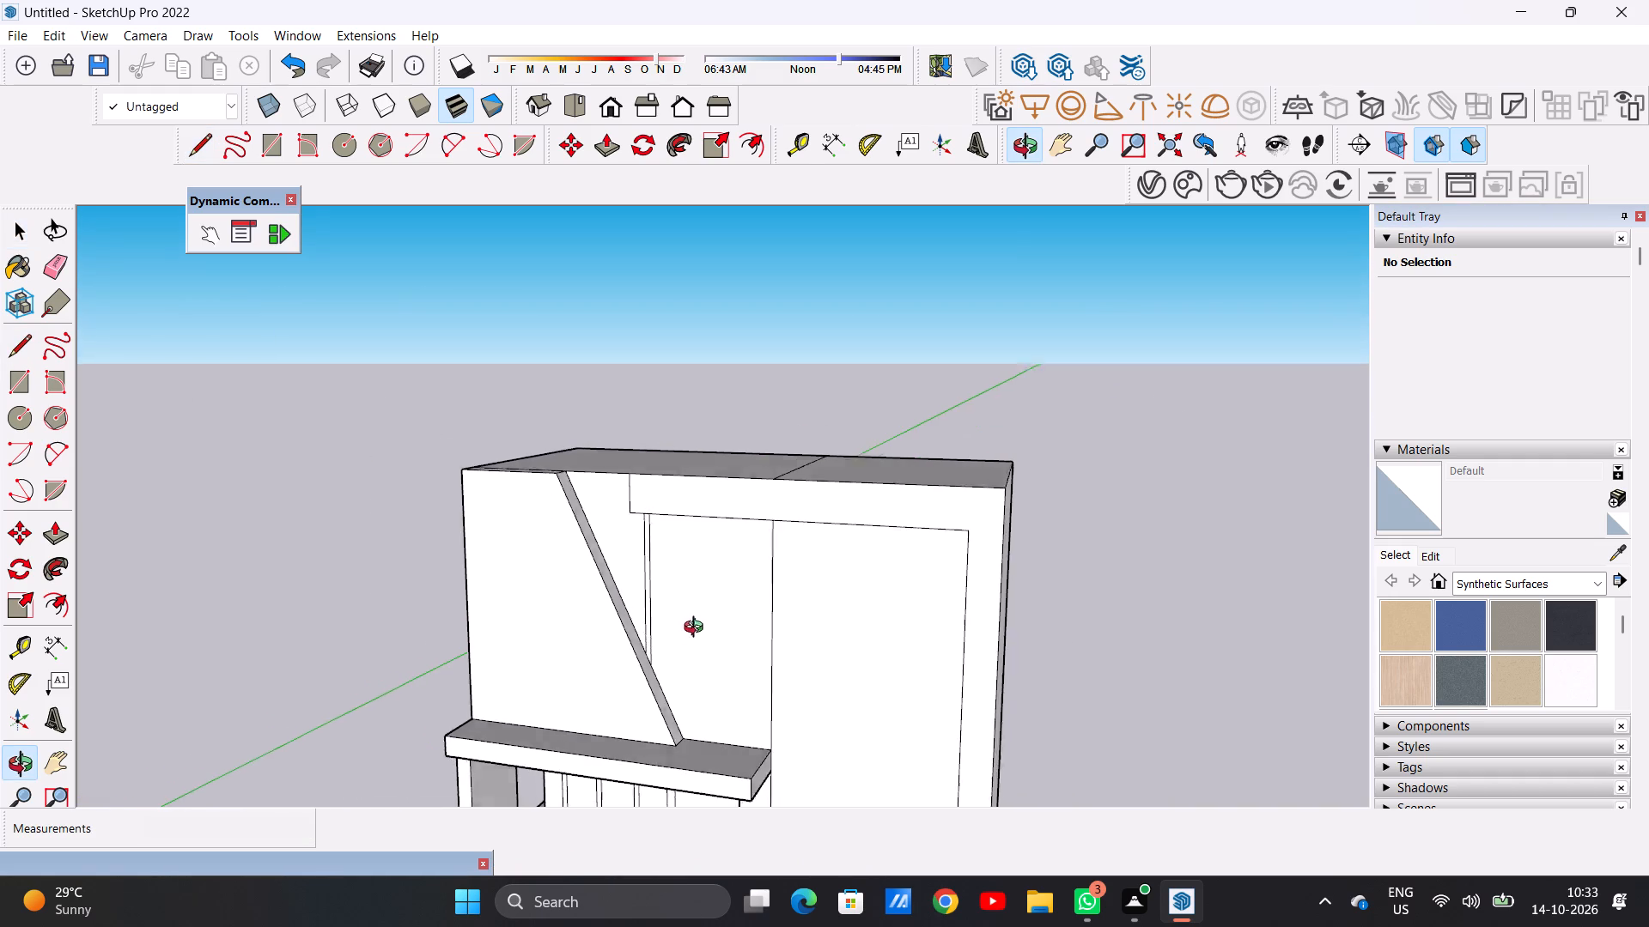
pyautogui.moveTo(697, 629); pyautogui.dragTo(764, 582, button='middle')
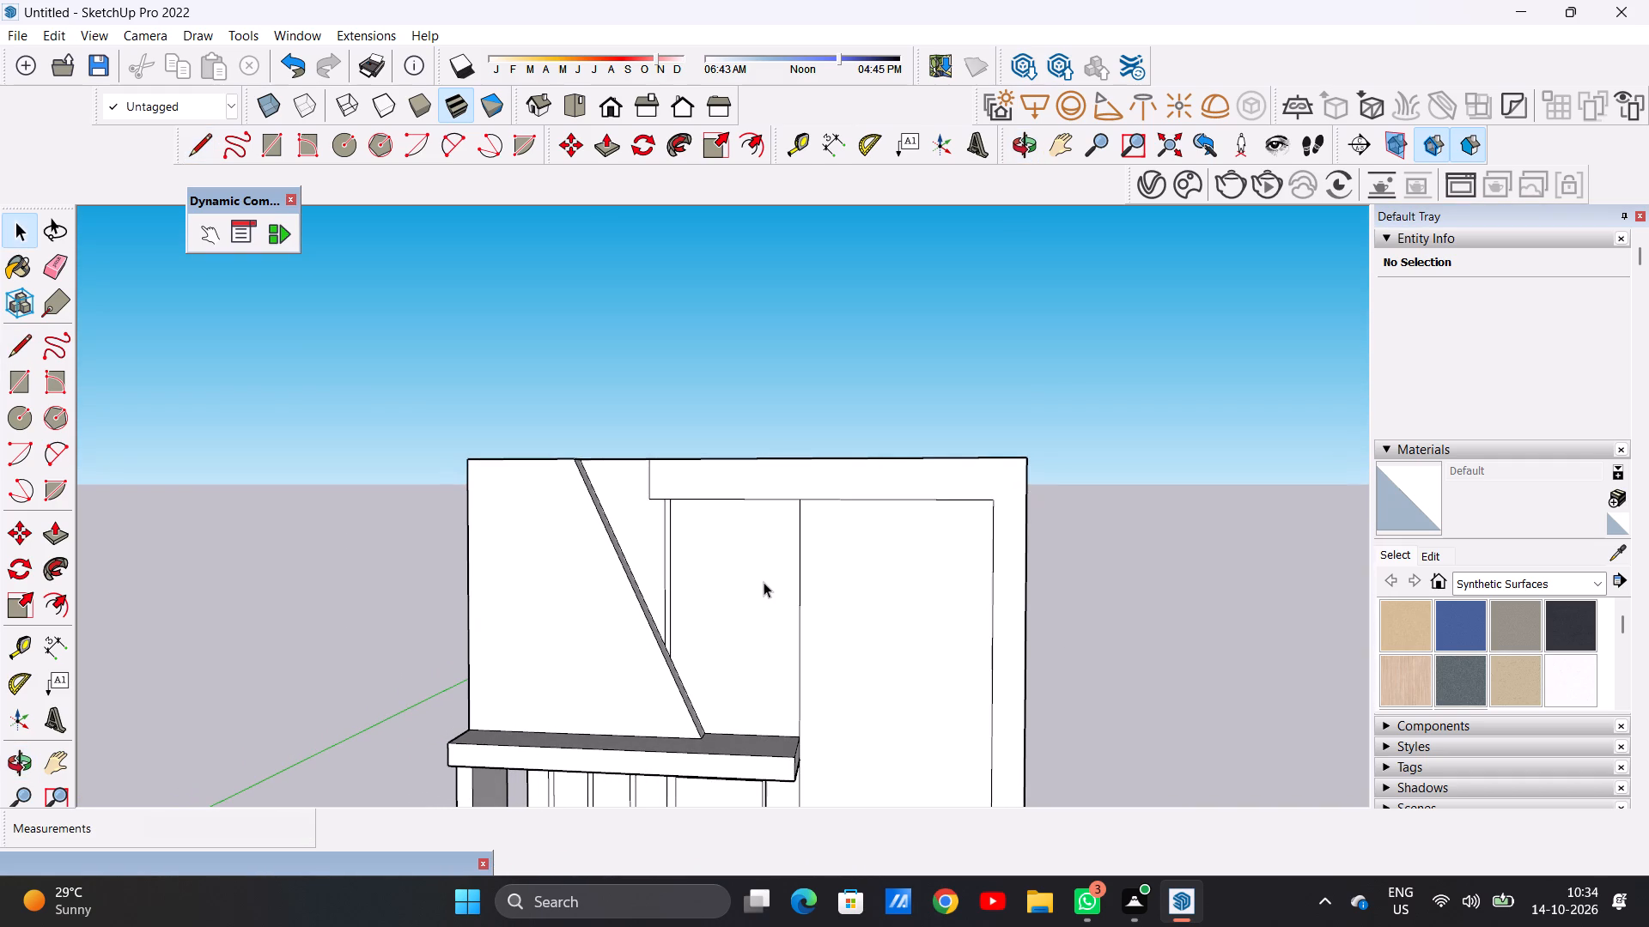
pyautogui.moveTo(763, 640); pyautogui.dragTo(629, 692, button='middle')
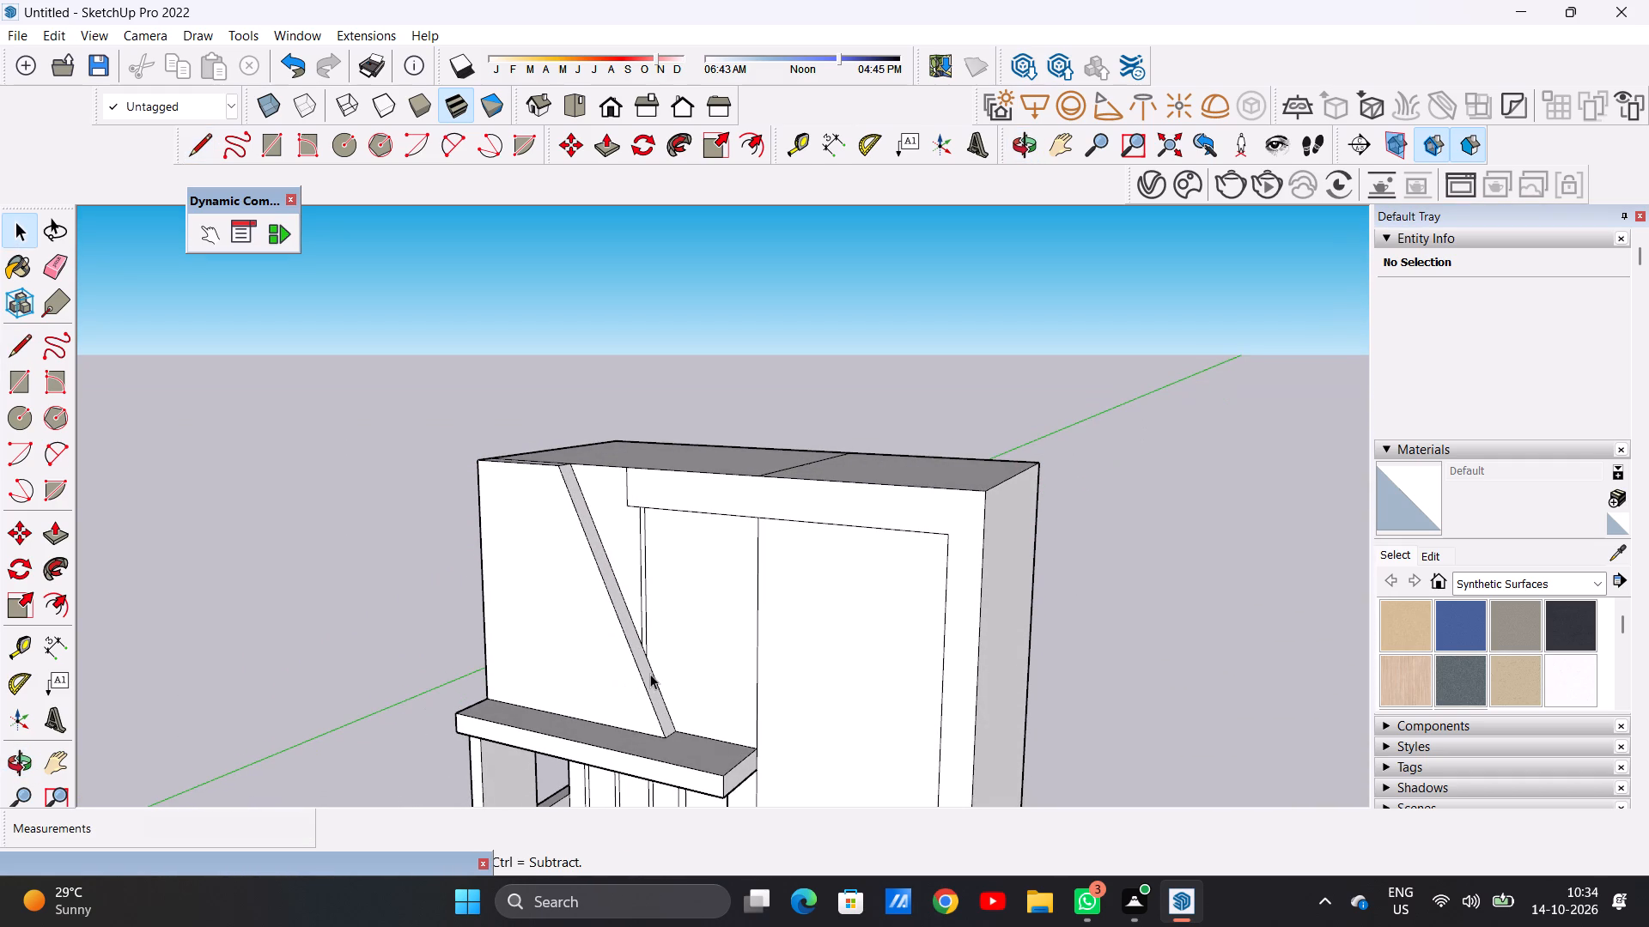
pyautogui.press('l')
pyautogui.scroll(6, 680, 527)
pyautogui.middleClick(673, 615)
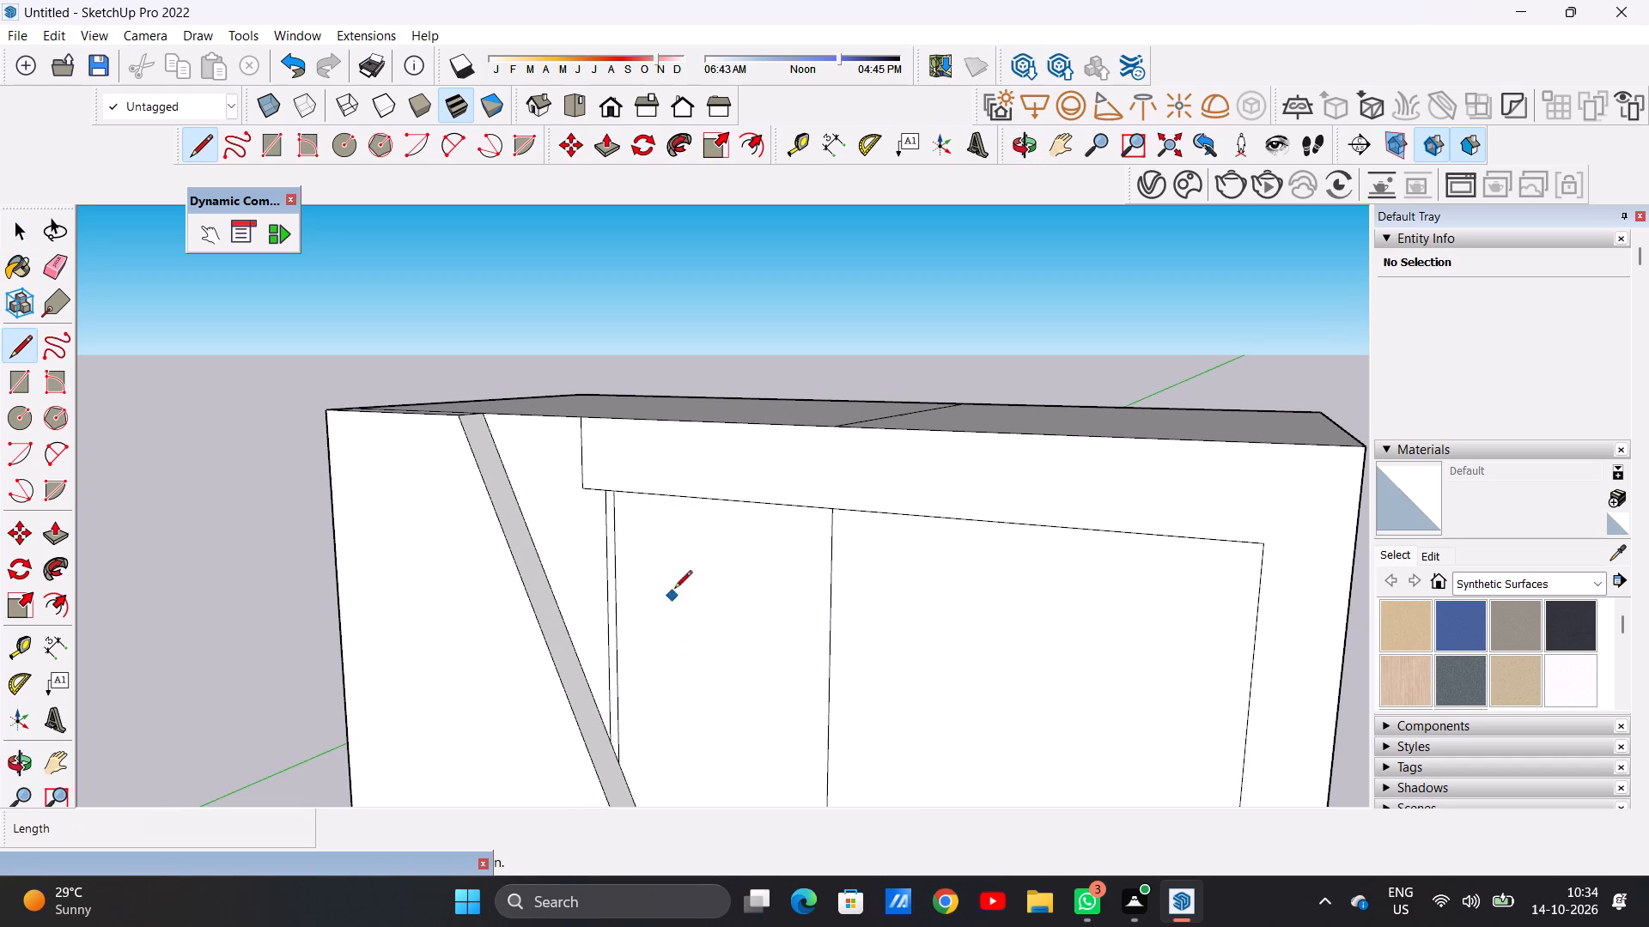
pyautogui.click(673, 495)
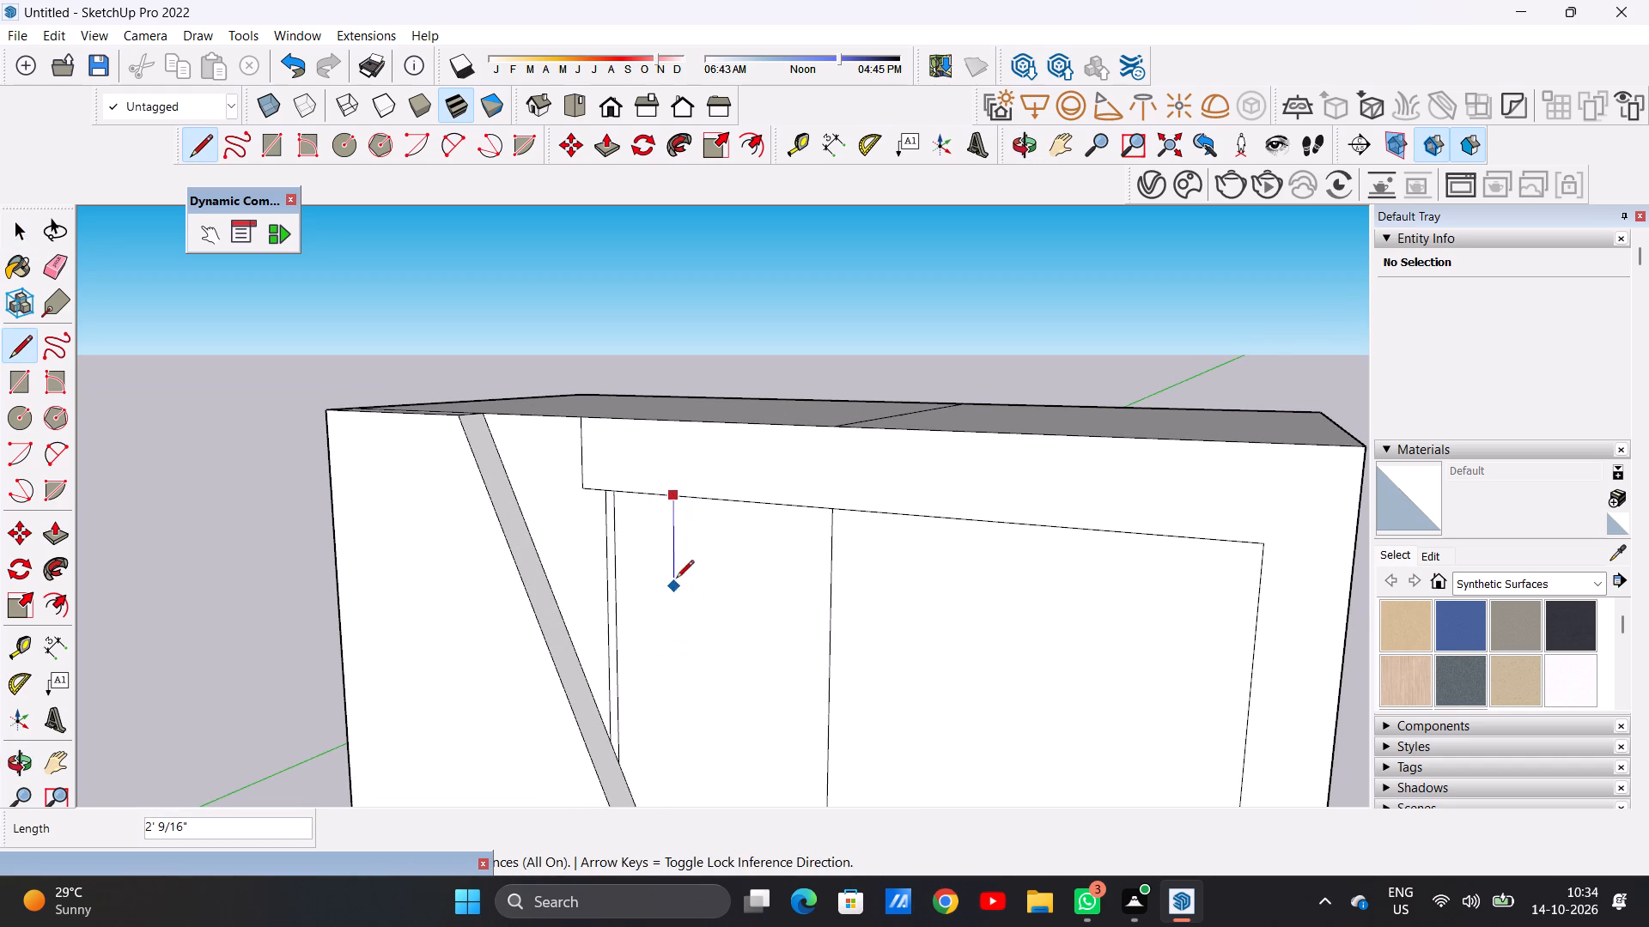
pyautogui.scroll(-3, 676, 579)
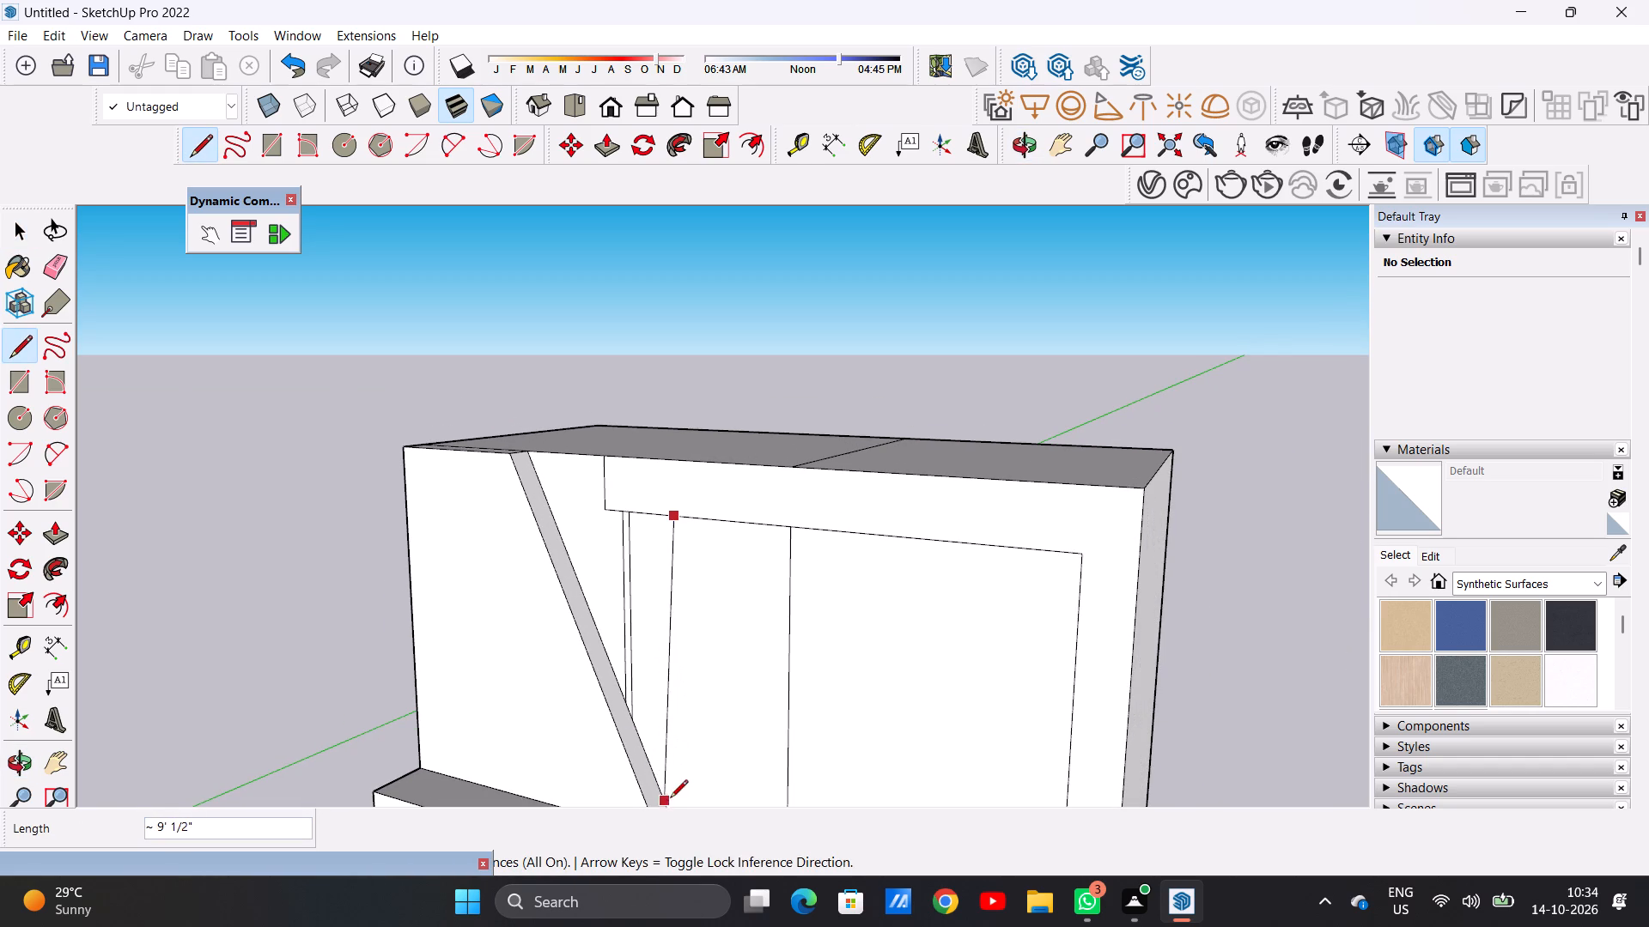
pyautogui.scroll(-6, 687, 628)
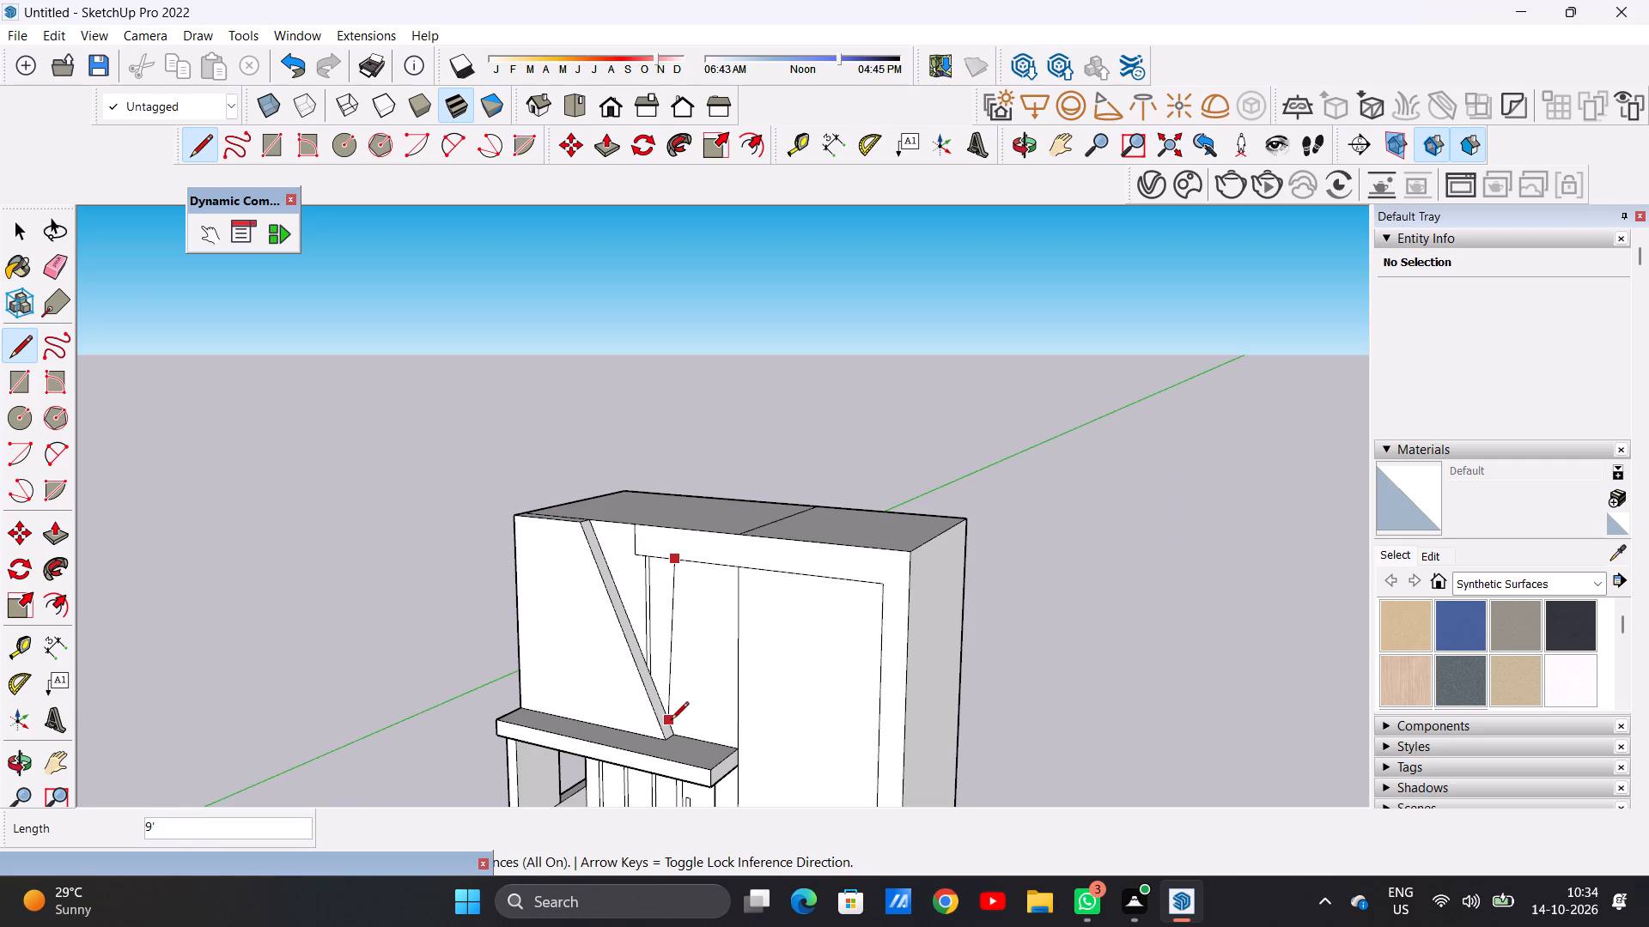
pyautogui.scroll(9, 671, 721)
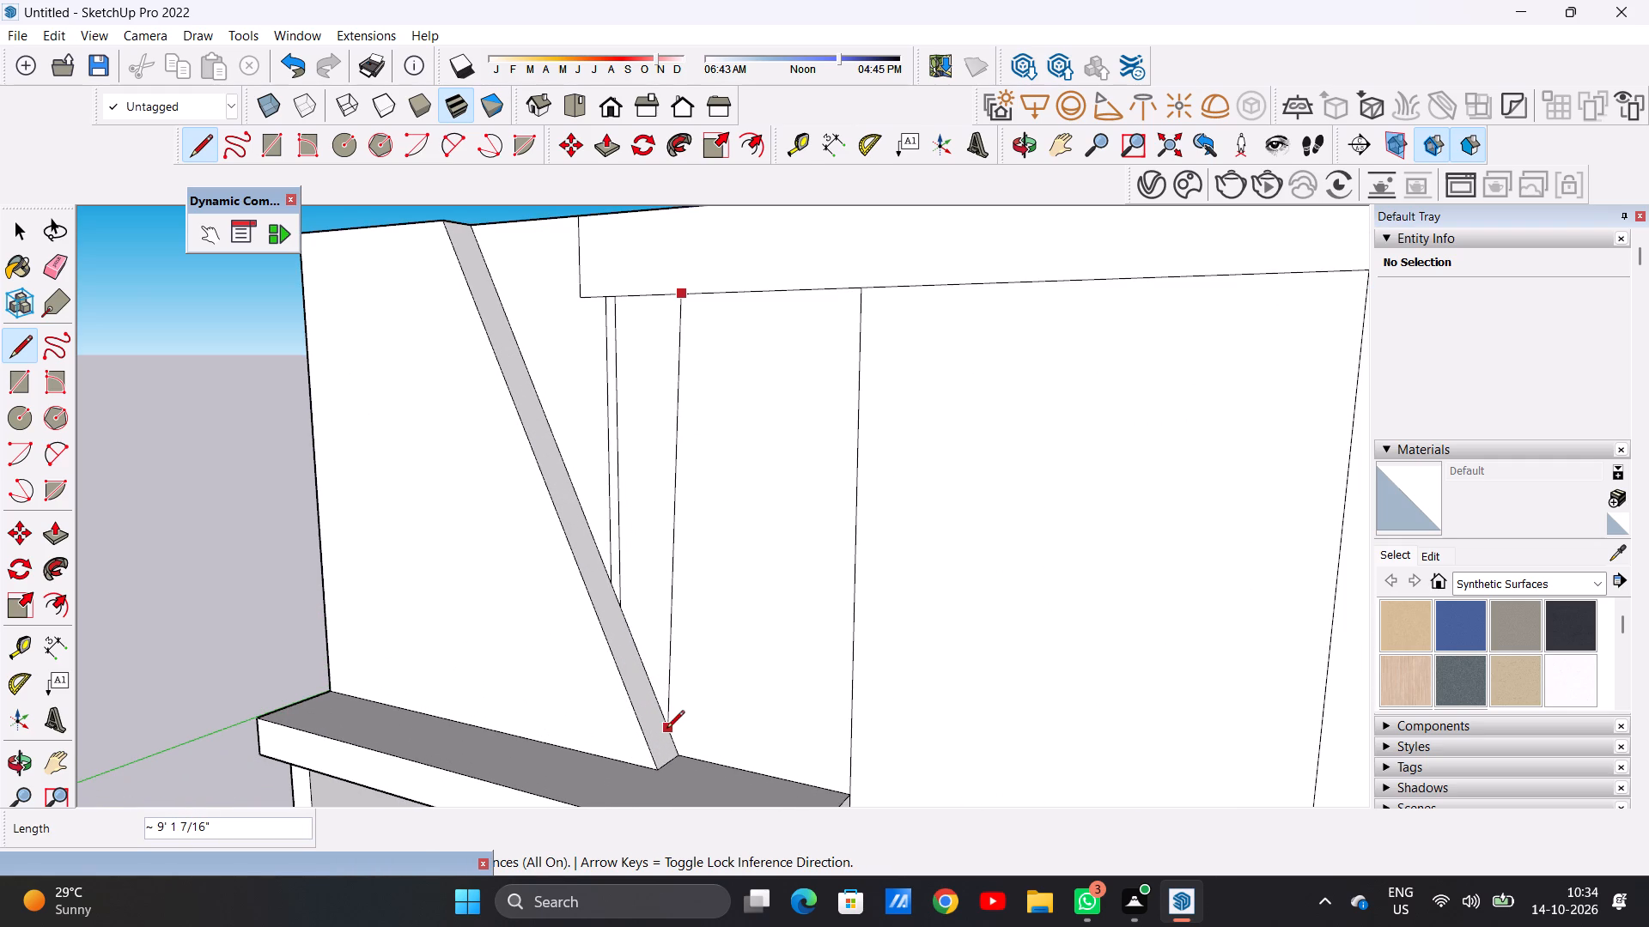
# Draw a vertical line about 9' 3/8" long from the top band's lower edge down to near the foot of the slanted projection.
pyautogui.press('space')
pyautogui.press('l')
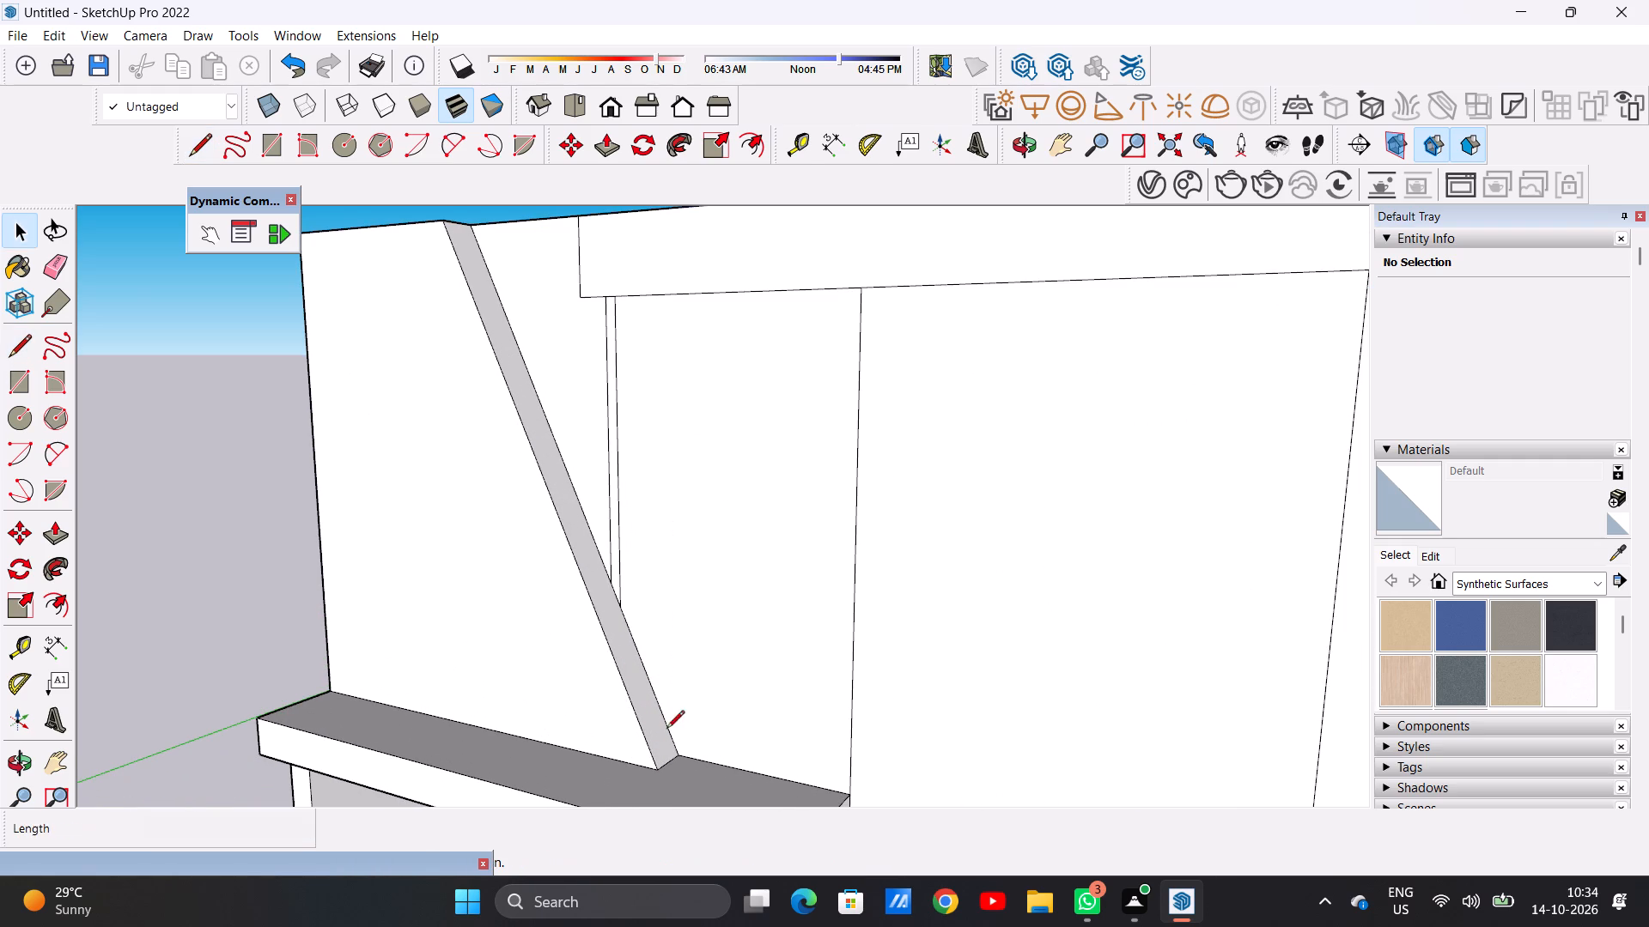
pyautogui.scroll(-5, 668, 459)
pyautogui.moveTo(586, 476); pyautogui.dragTo(683, 489, button='middle')
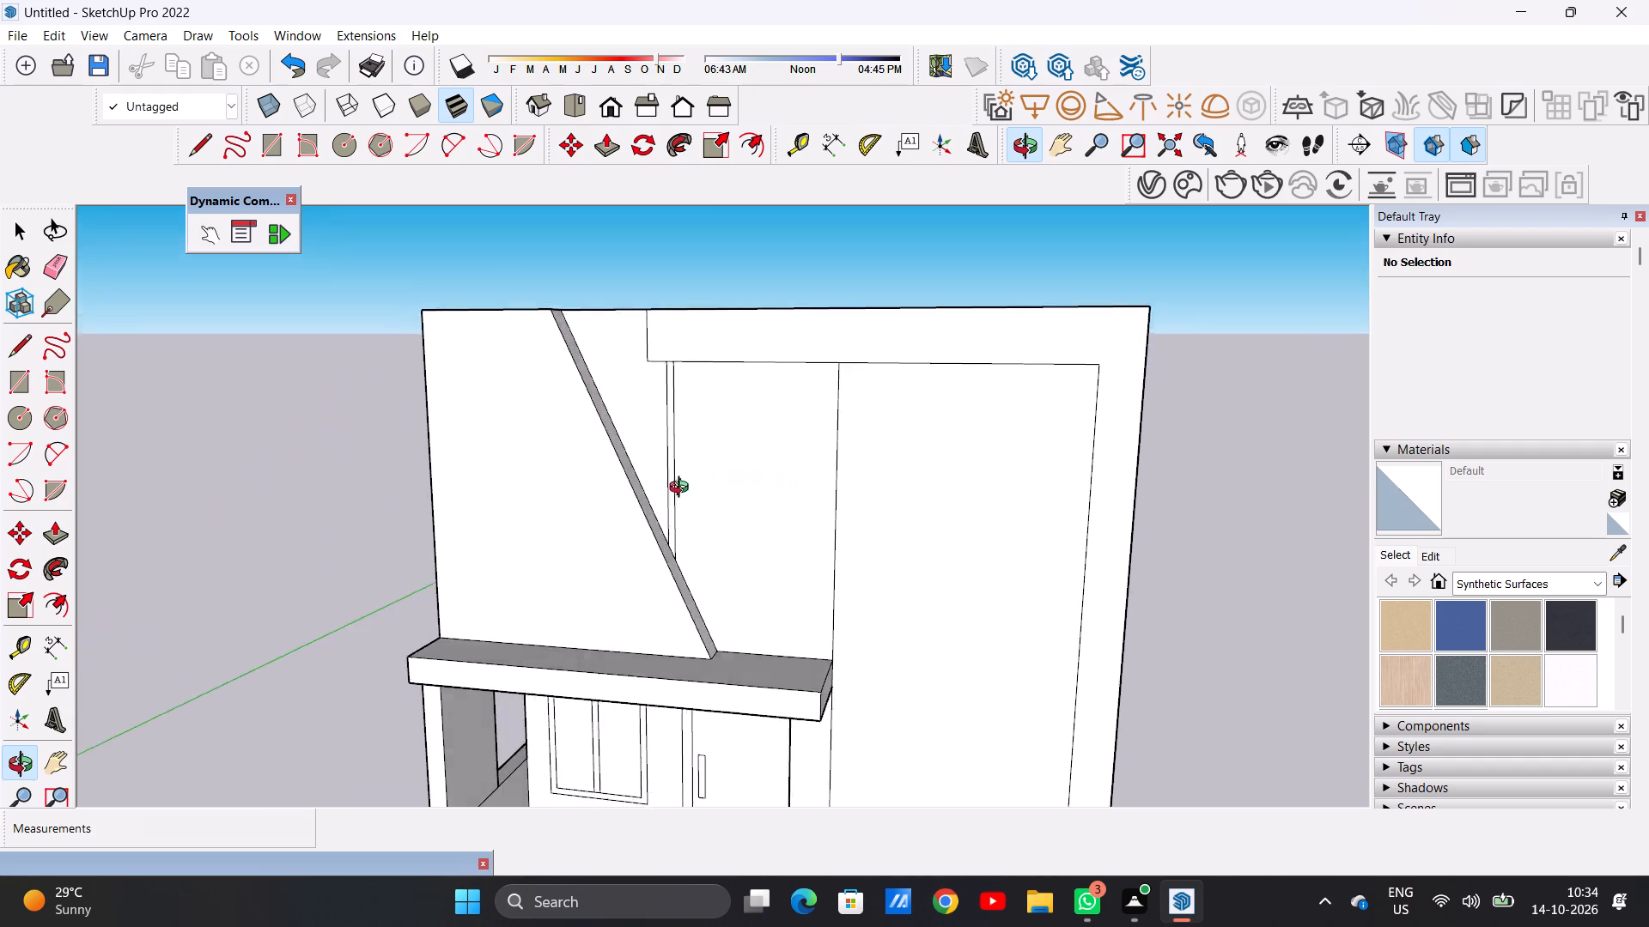
pyautogui.moveTo(683, 489); pyautogui.dragTo(599, 553, button='middle')
pyautogui.scroll(4, 670, 446)
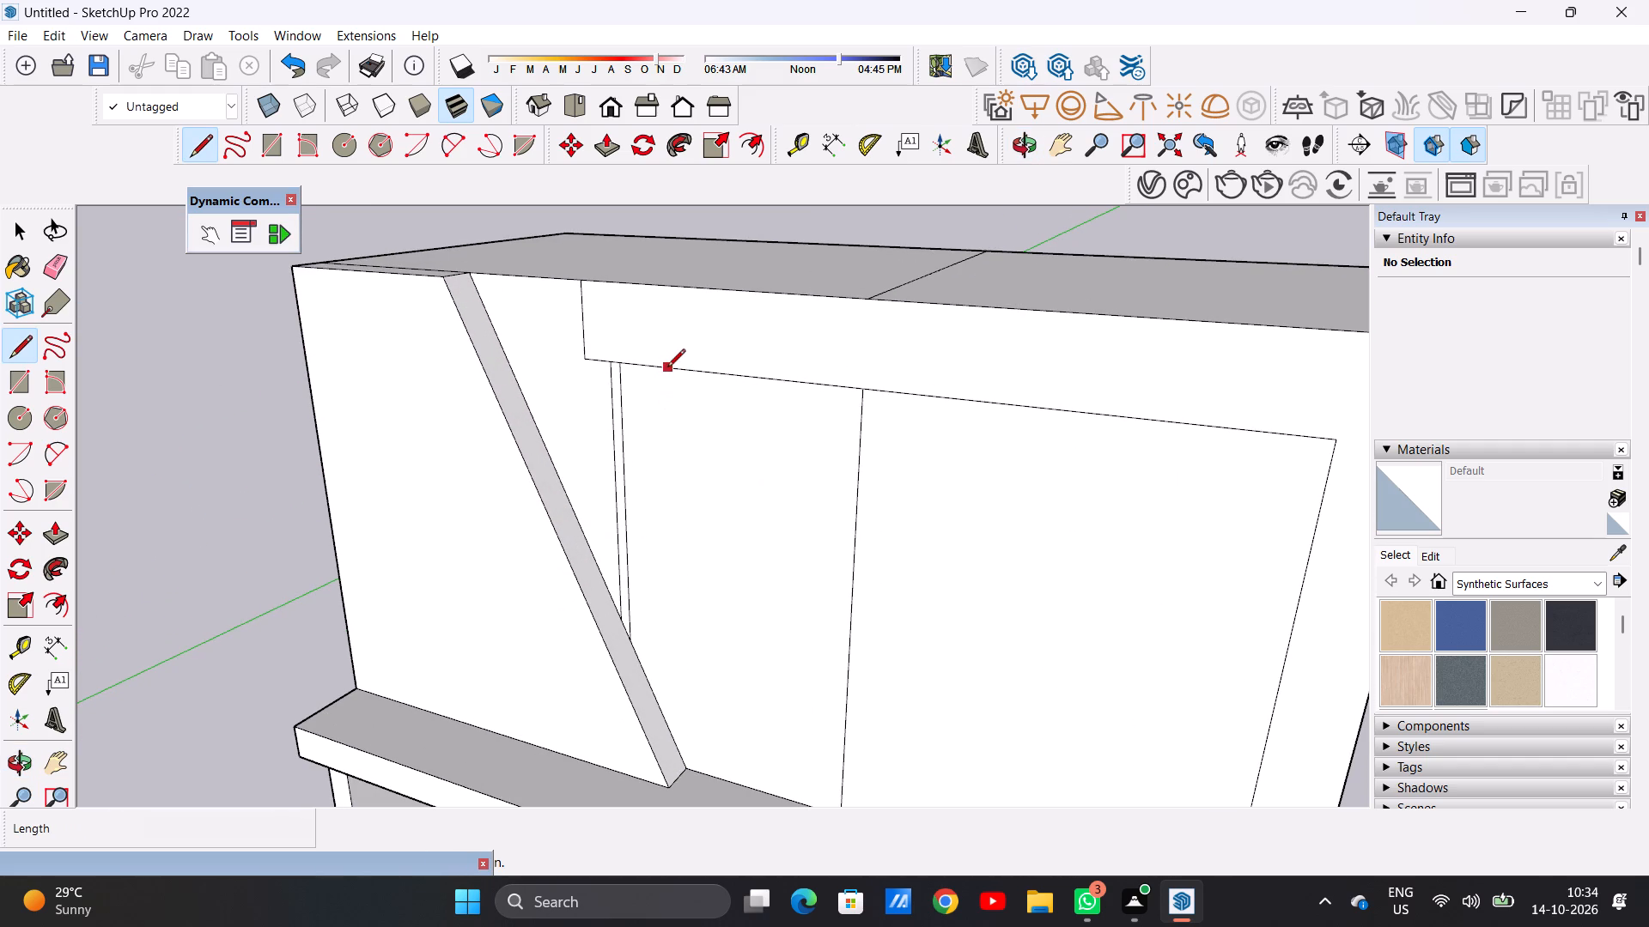
pyautogui.click(667, 369)
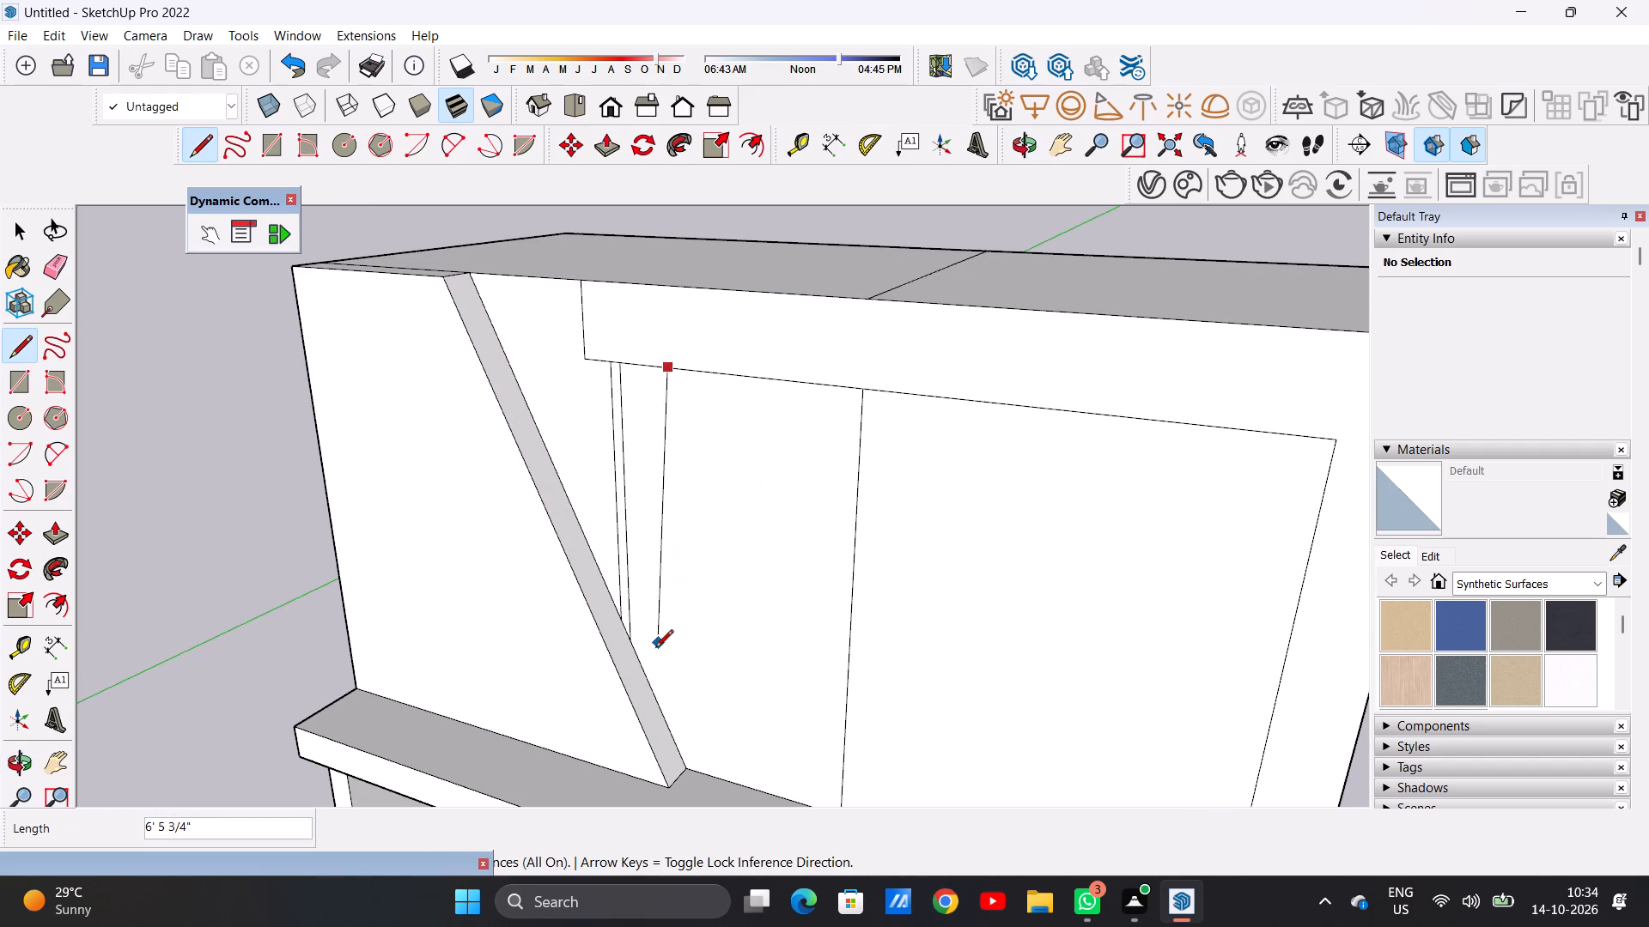
pyautogui.click(672, 745)
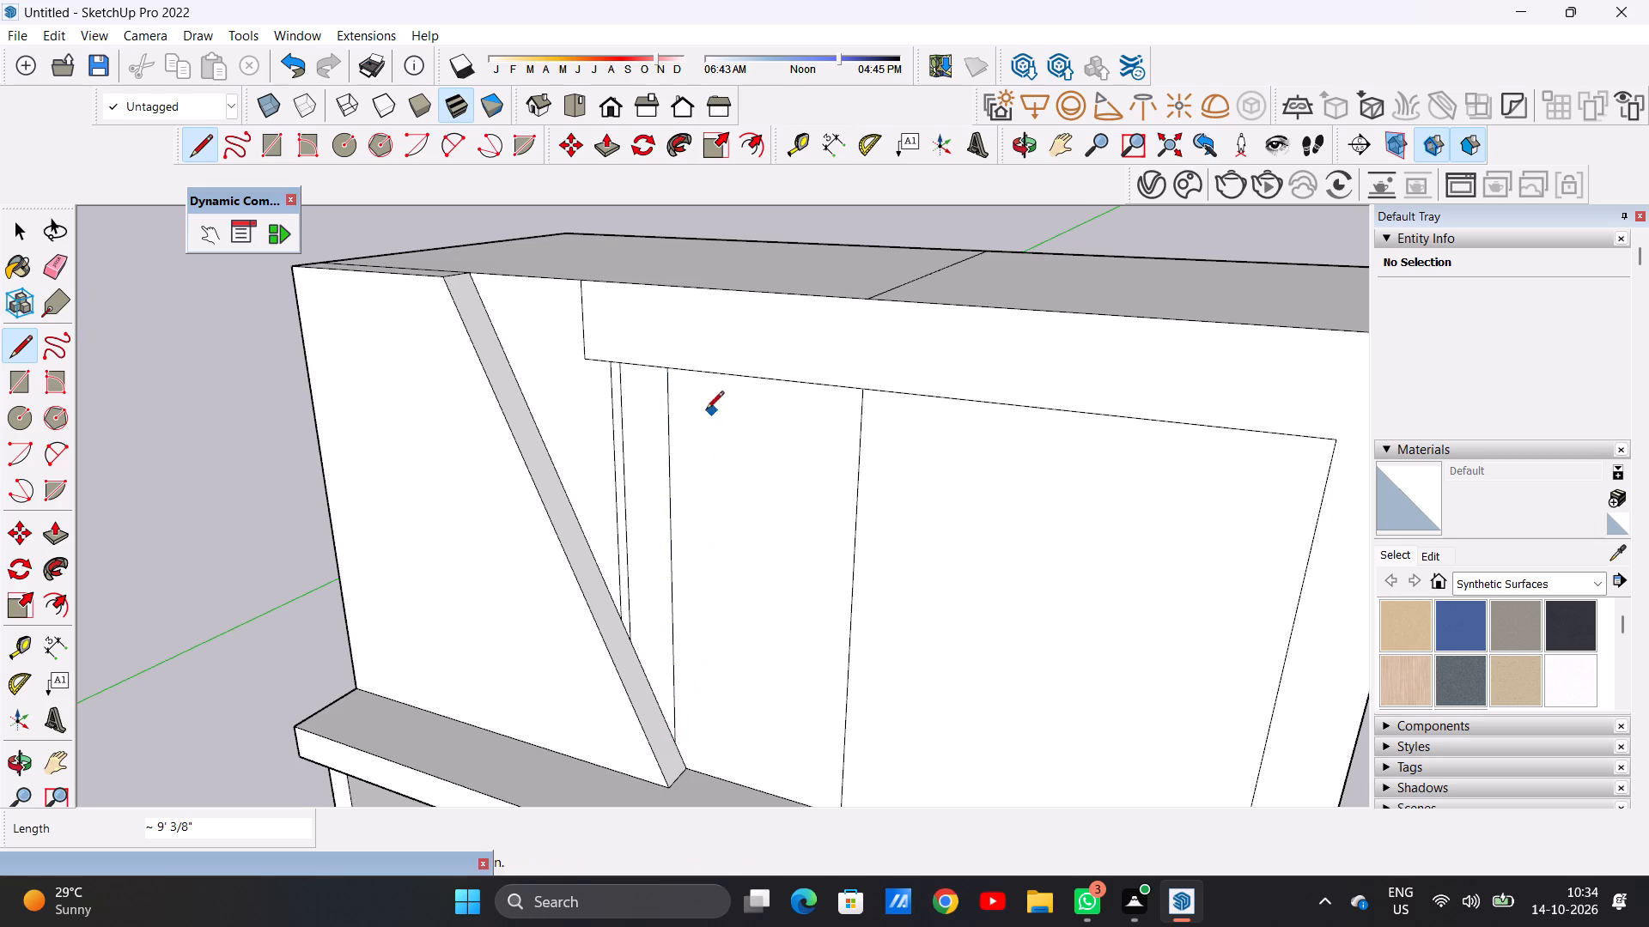
# Draw a parallel line about 8' 7 11/16" long, 4" toward the band's end from the last one, down to the slanted projection.
pyautogui.scroll(2, 675, 381)
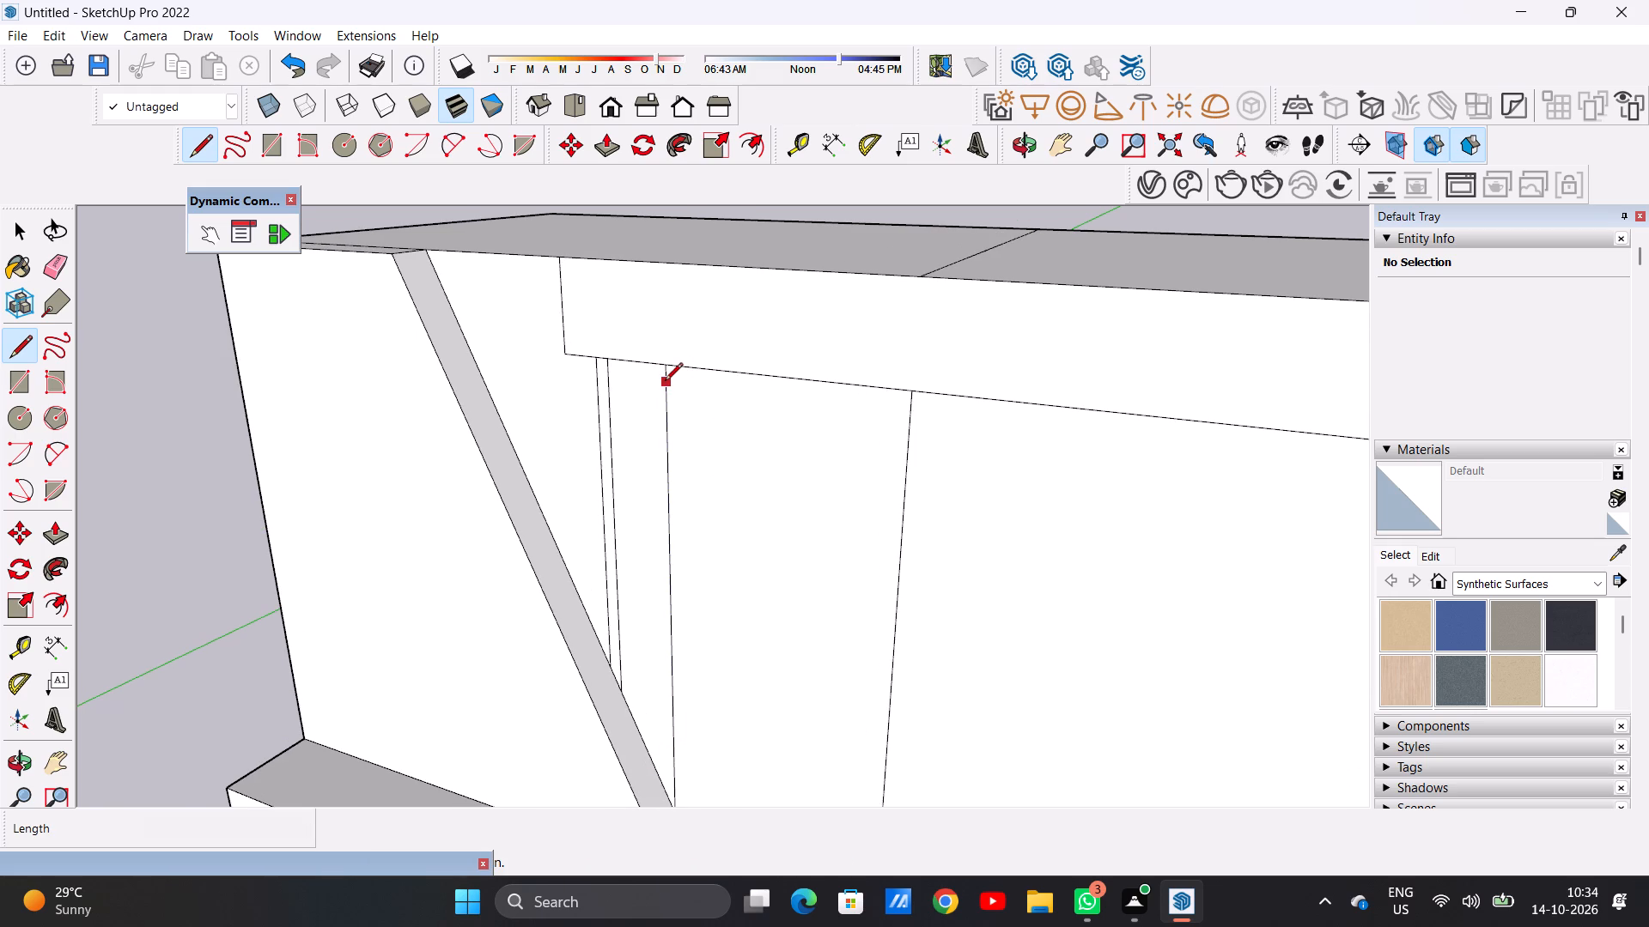
pyautogui.scroll(-10, 708, 439)
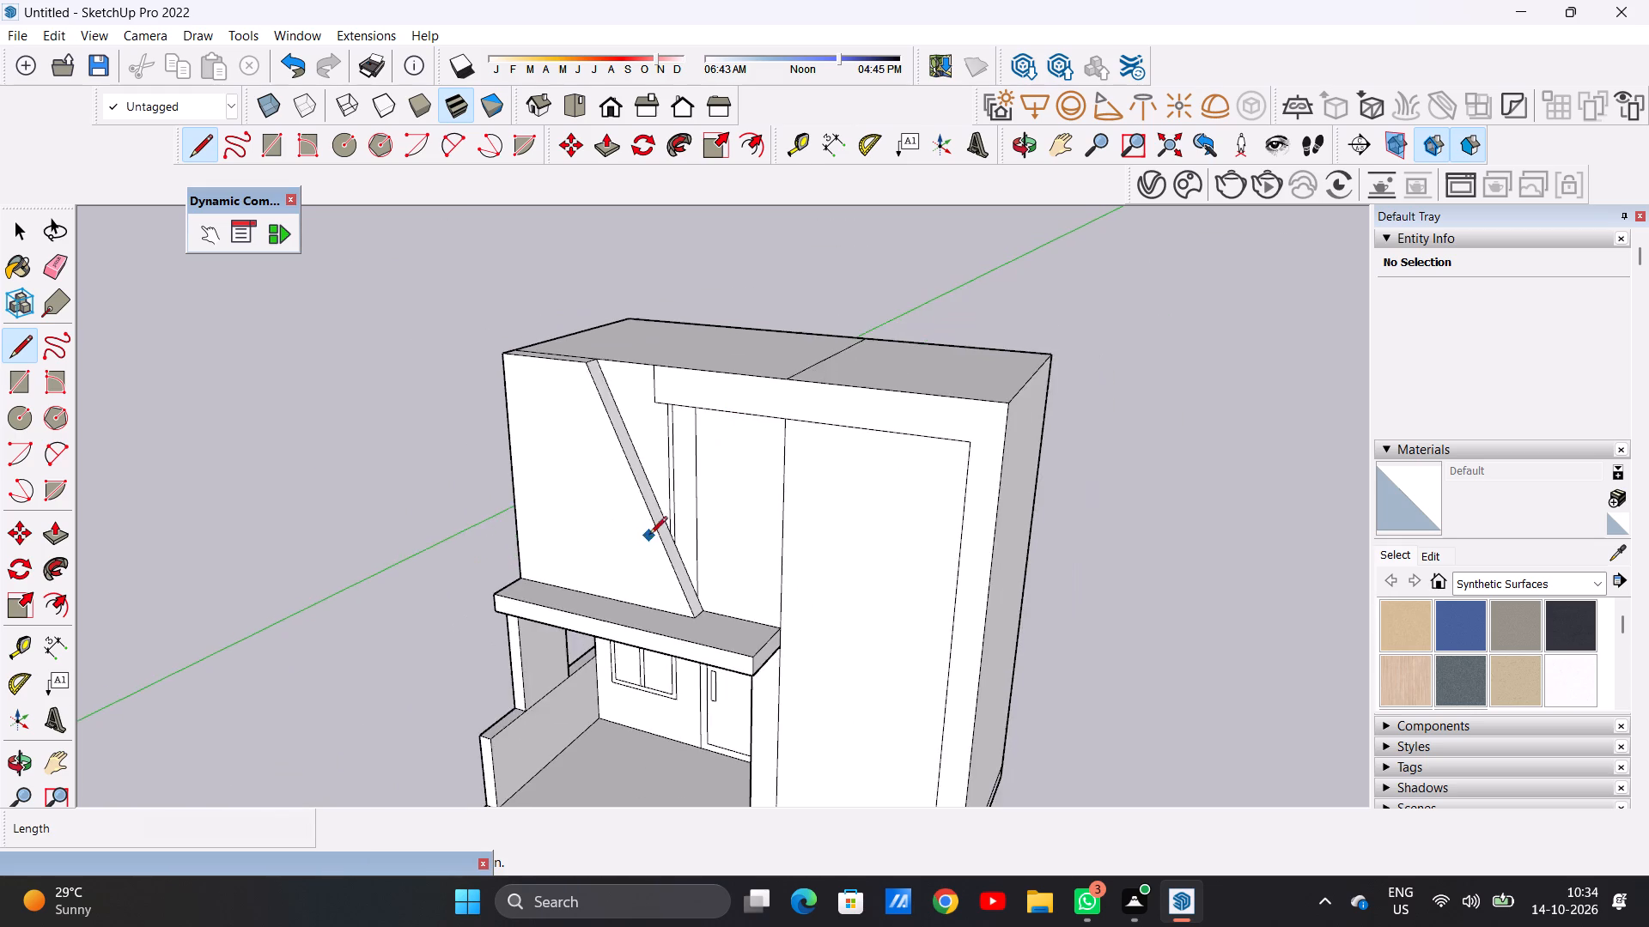
pyautogui.moveTo(662, 535); pyautogui.dragTo(683, 430, button='middle')
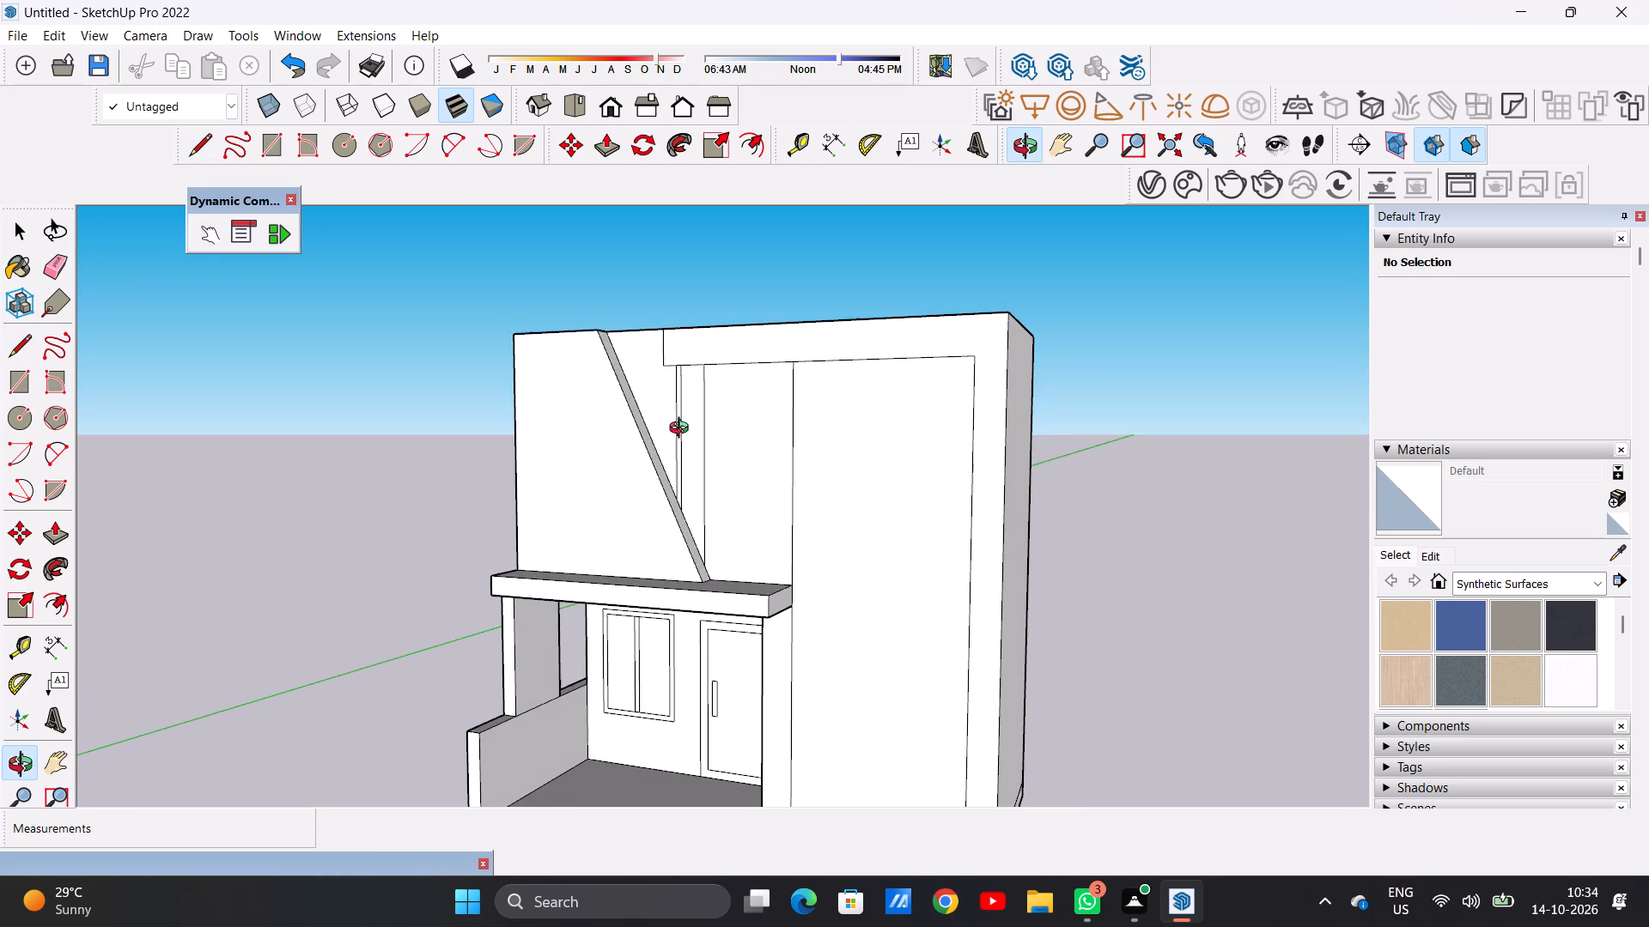
pyautogui.moveTo(683, 430); pyautogui.dragTo(668, 439, button='middle')
pyautogui.middleClick(668, 439)
pyautogui.scroll(7, 701, 366)
pyautogui.moveTo(671, 415); pyautogui.dragTo(677, 415, button='middle')
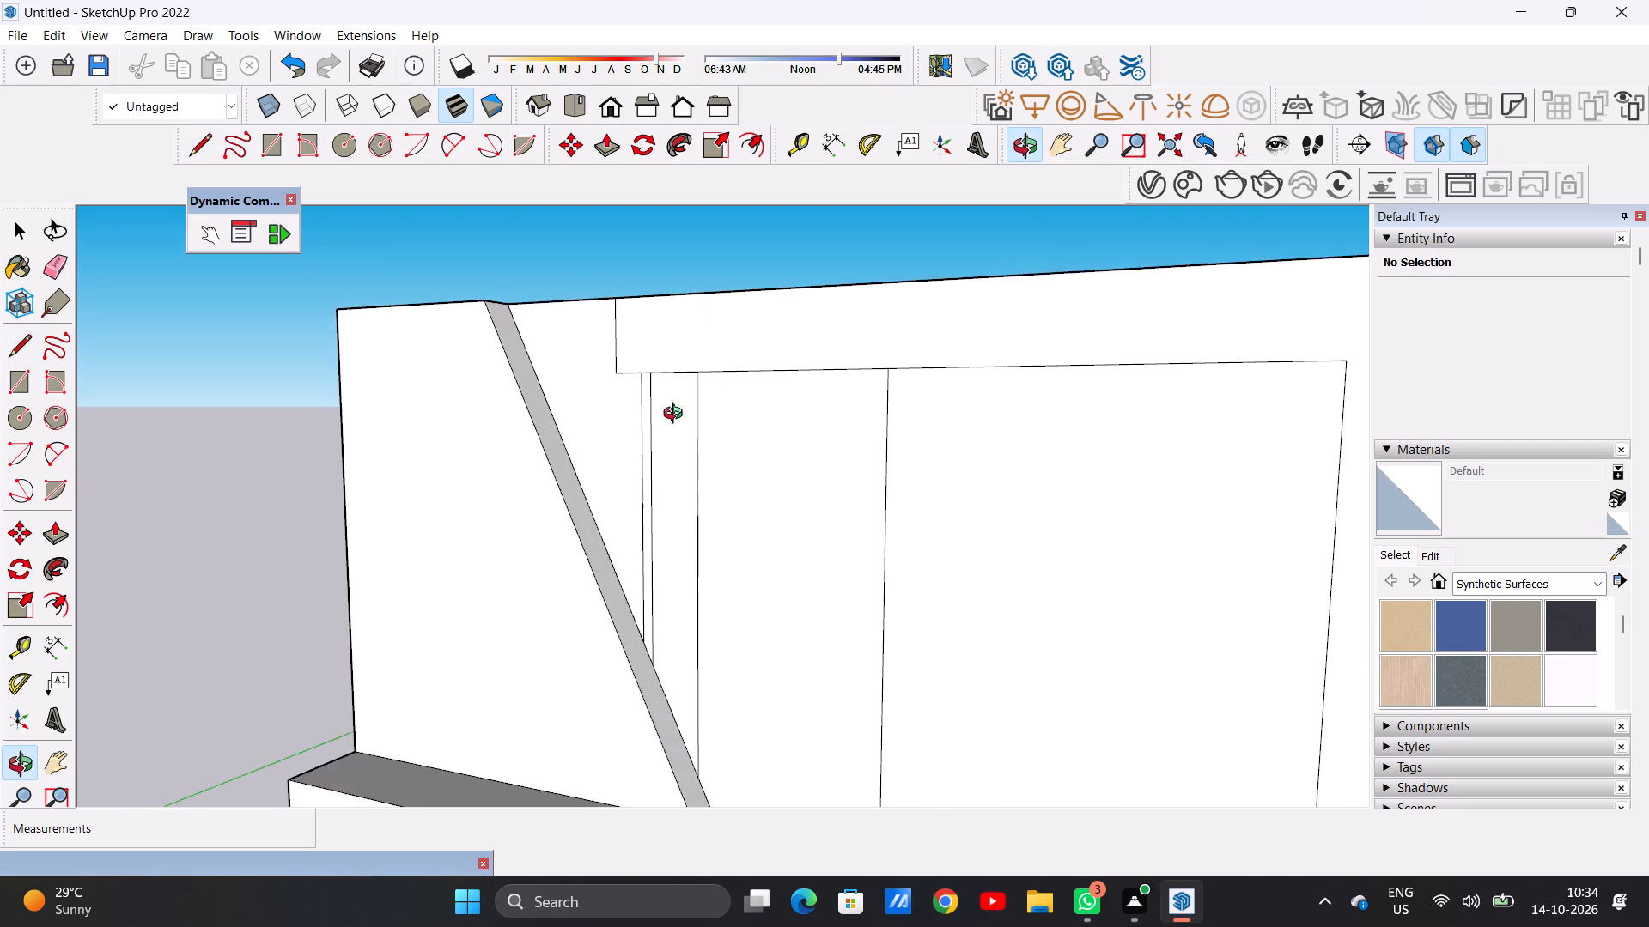
pyautogui.moveTo(677, 415); pyautogui.dragTo(727, 464, button='middle')
pyautogui.scroll(4, 718, 427)
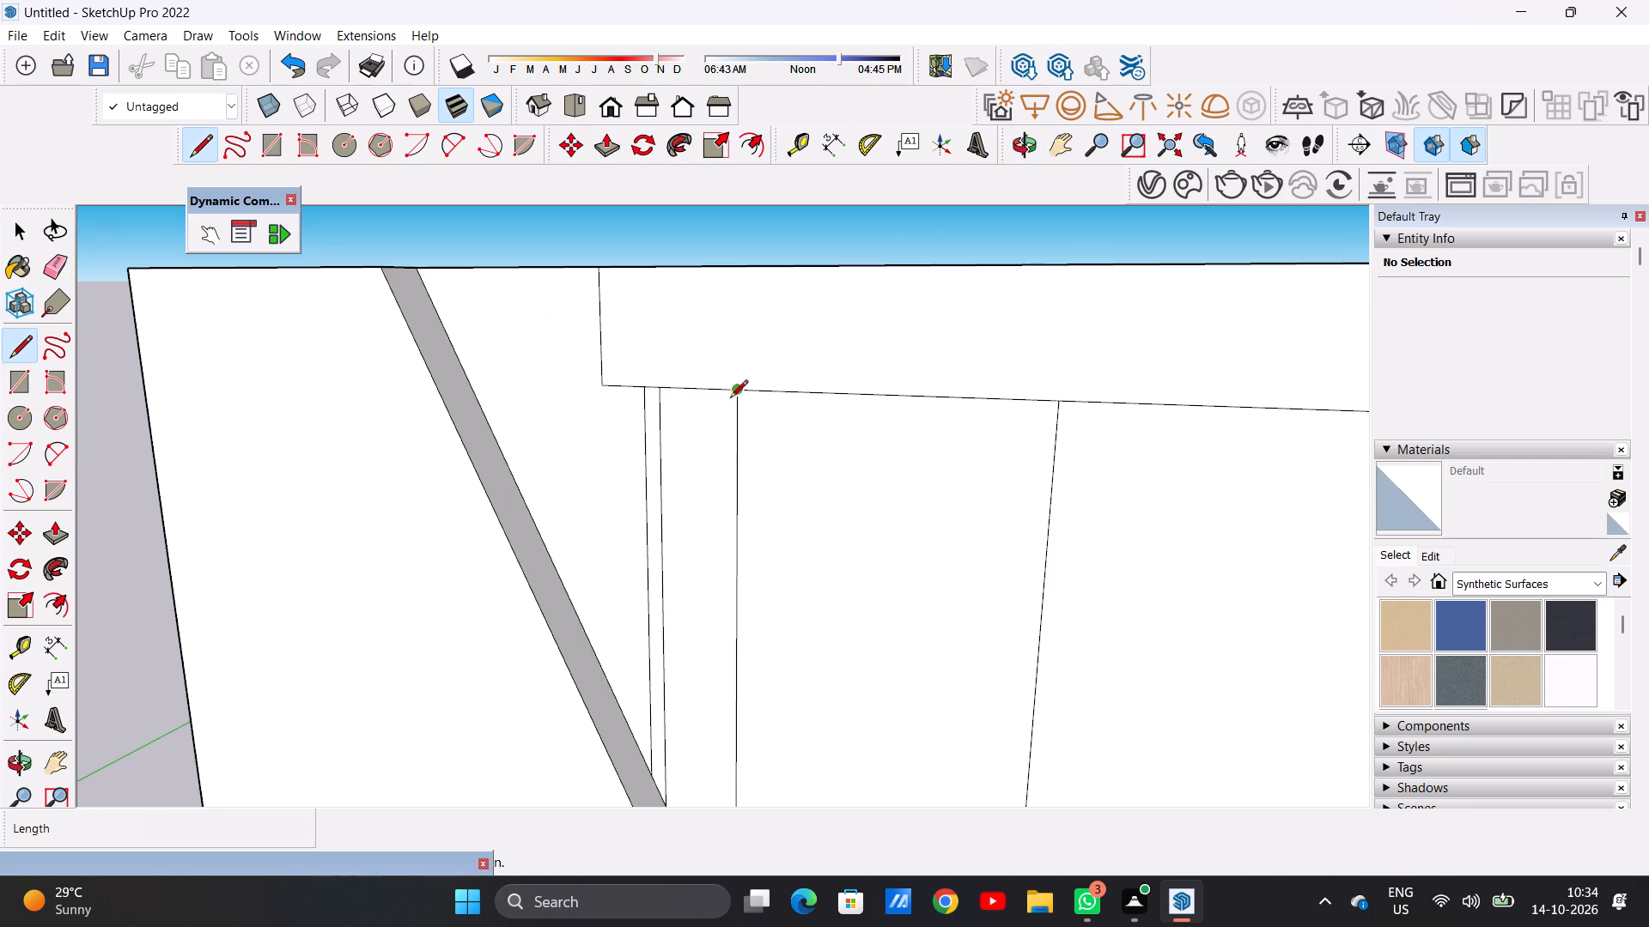
pyautogui.click(725, 391)
pyautogui.scroll(-5, 721, 427)
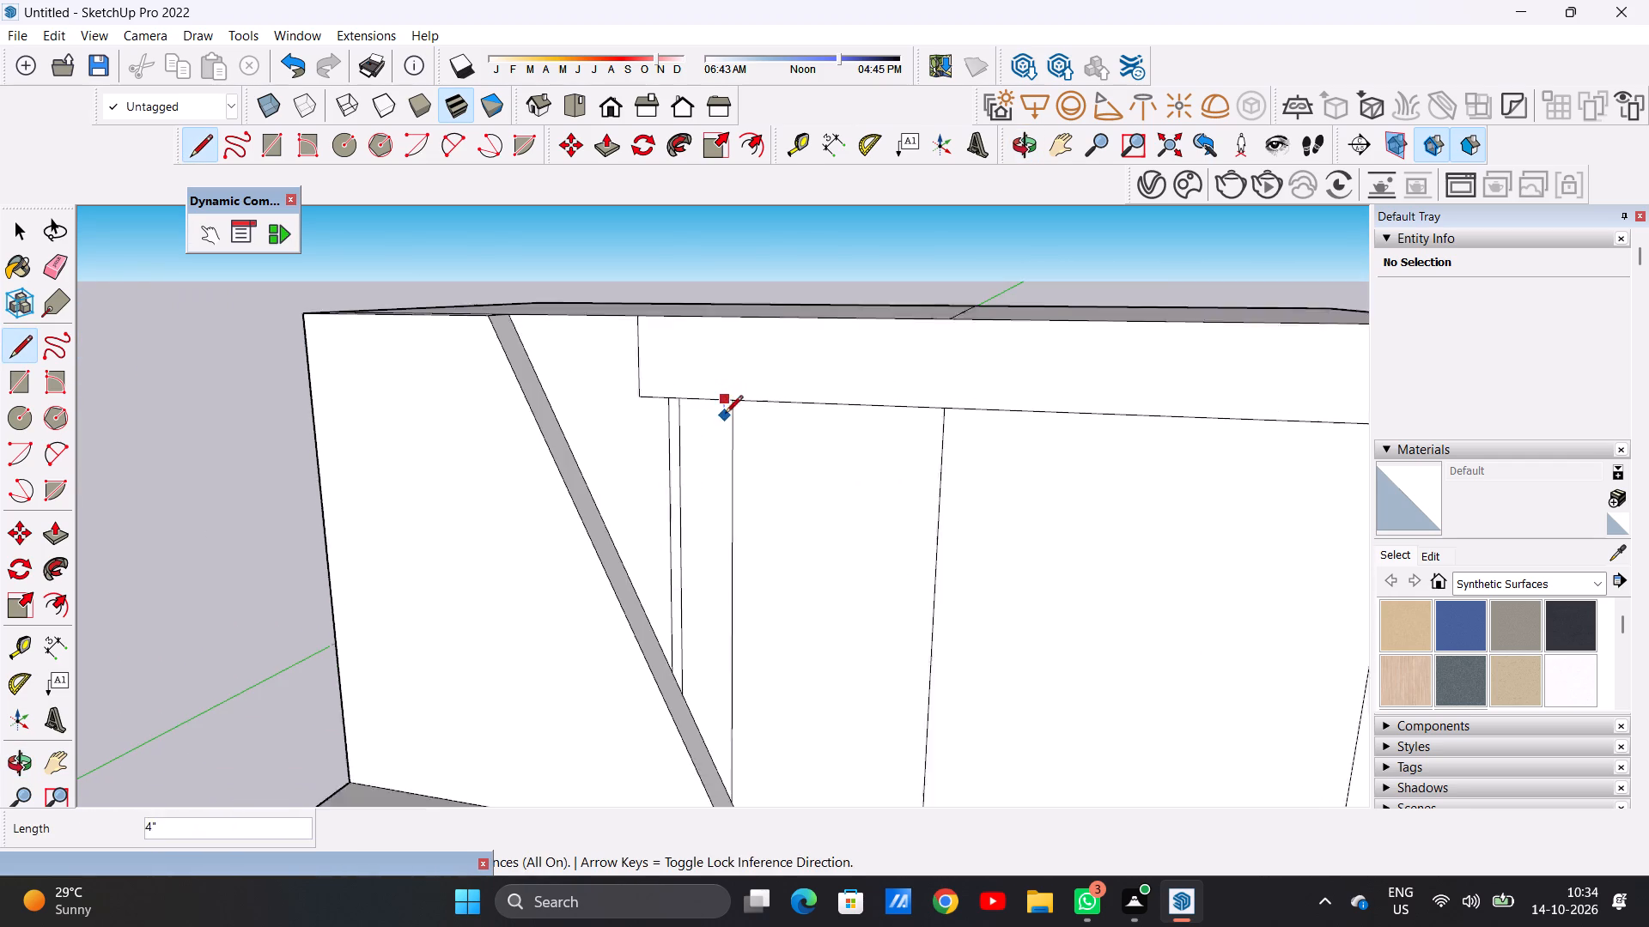
pyautogui.scroll(-1, 725, 415)
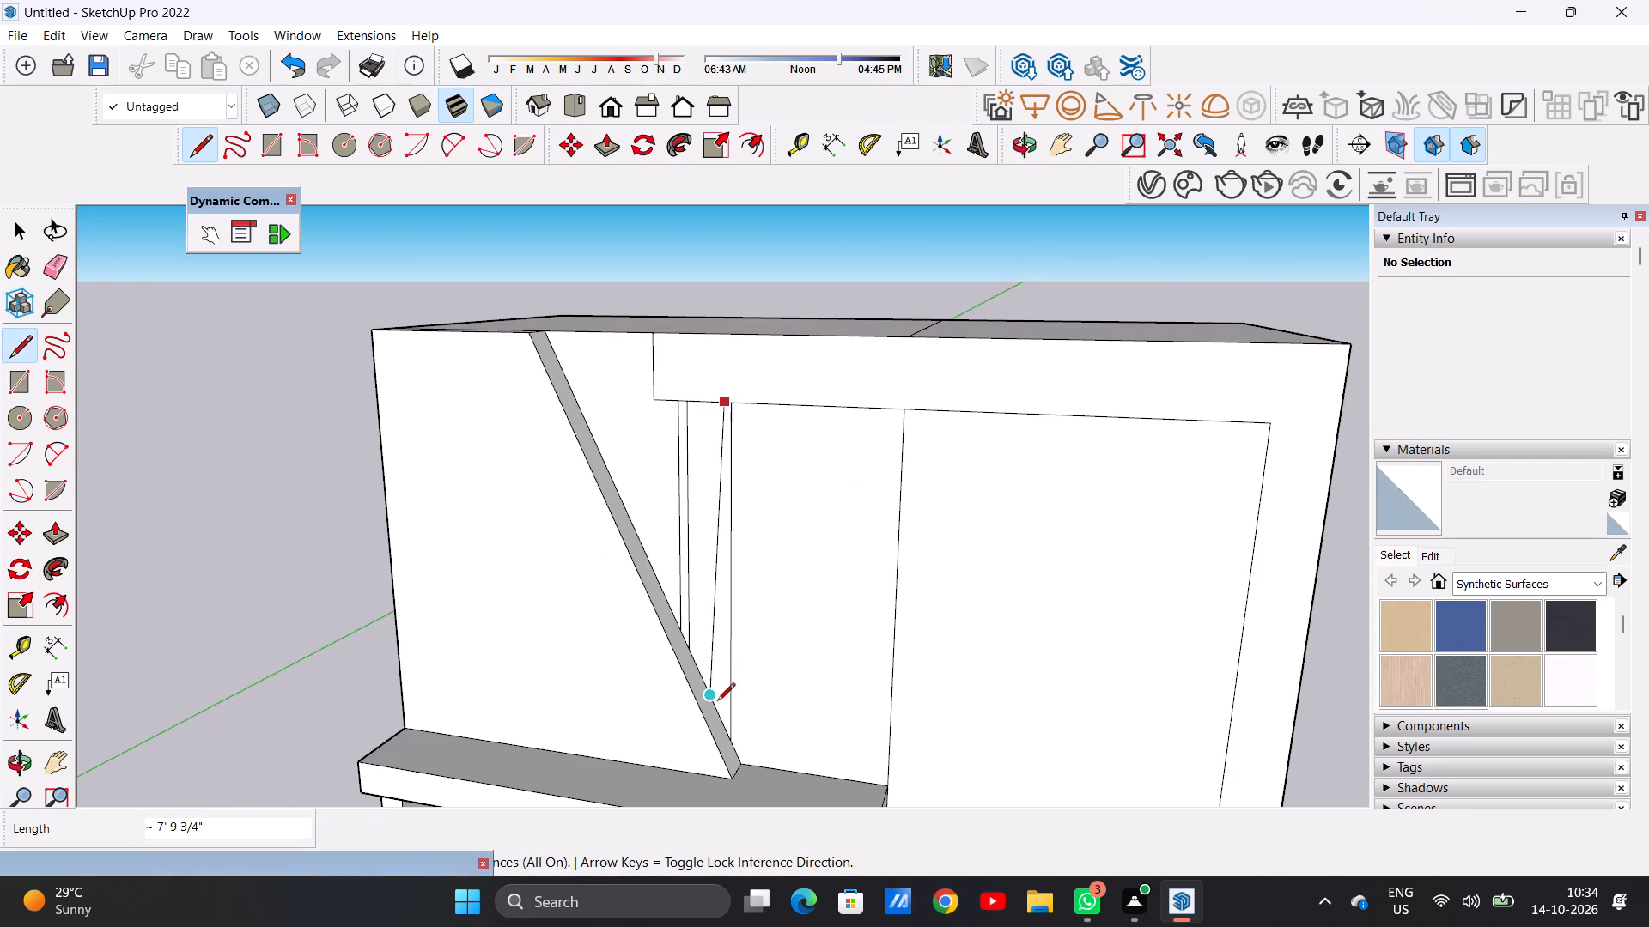
pyautogui.click(721, 719)
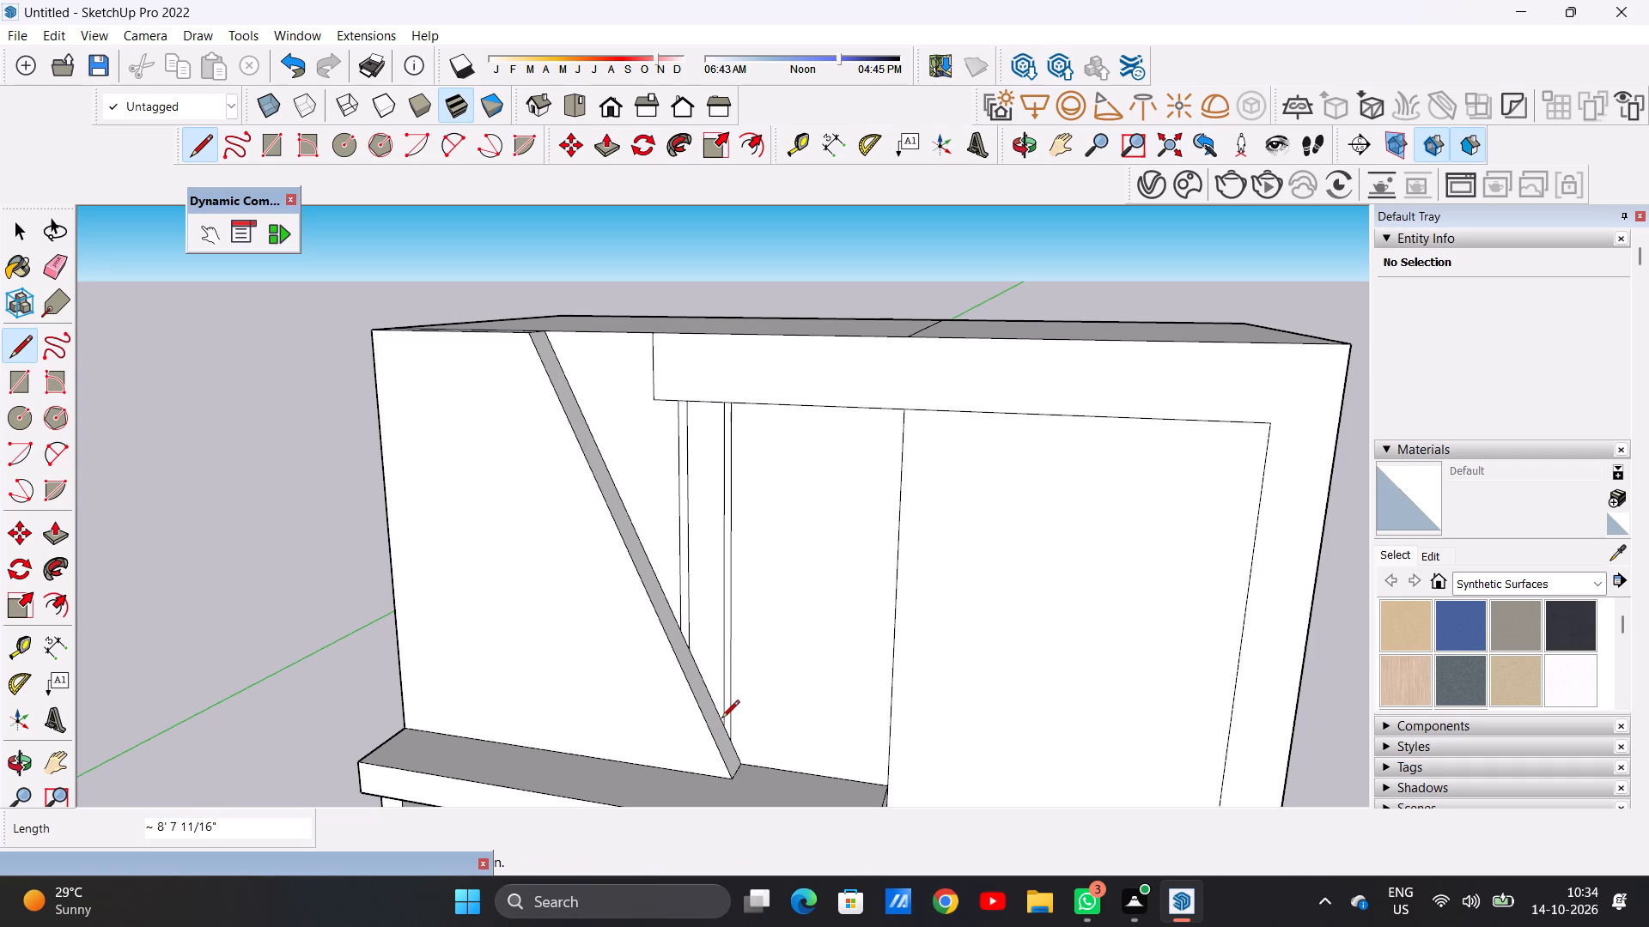
pyautogui.press('space')
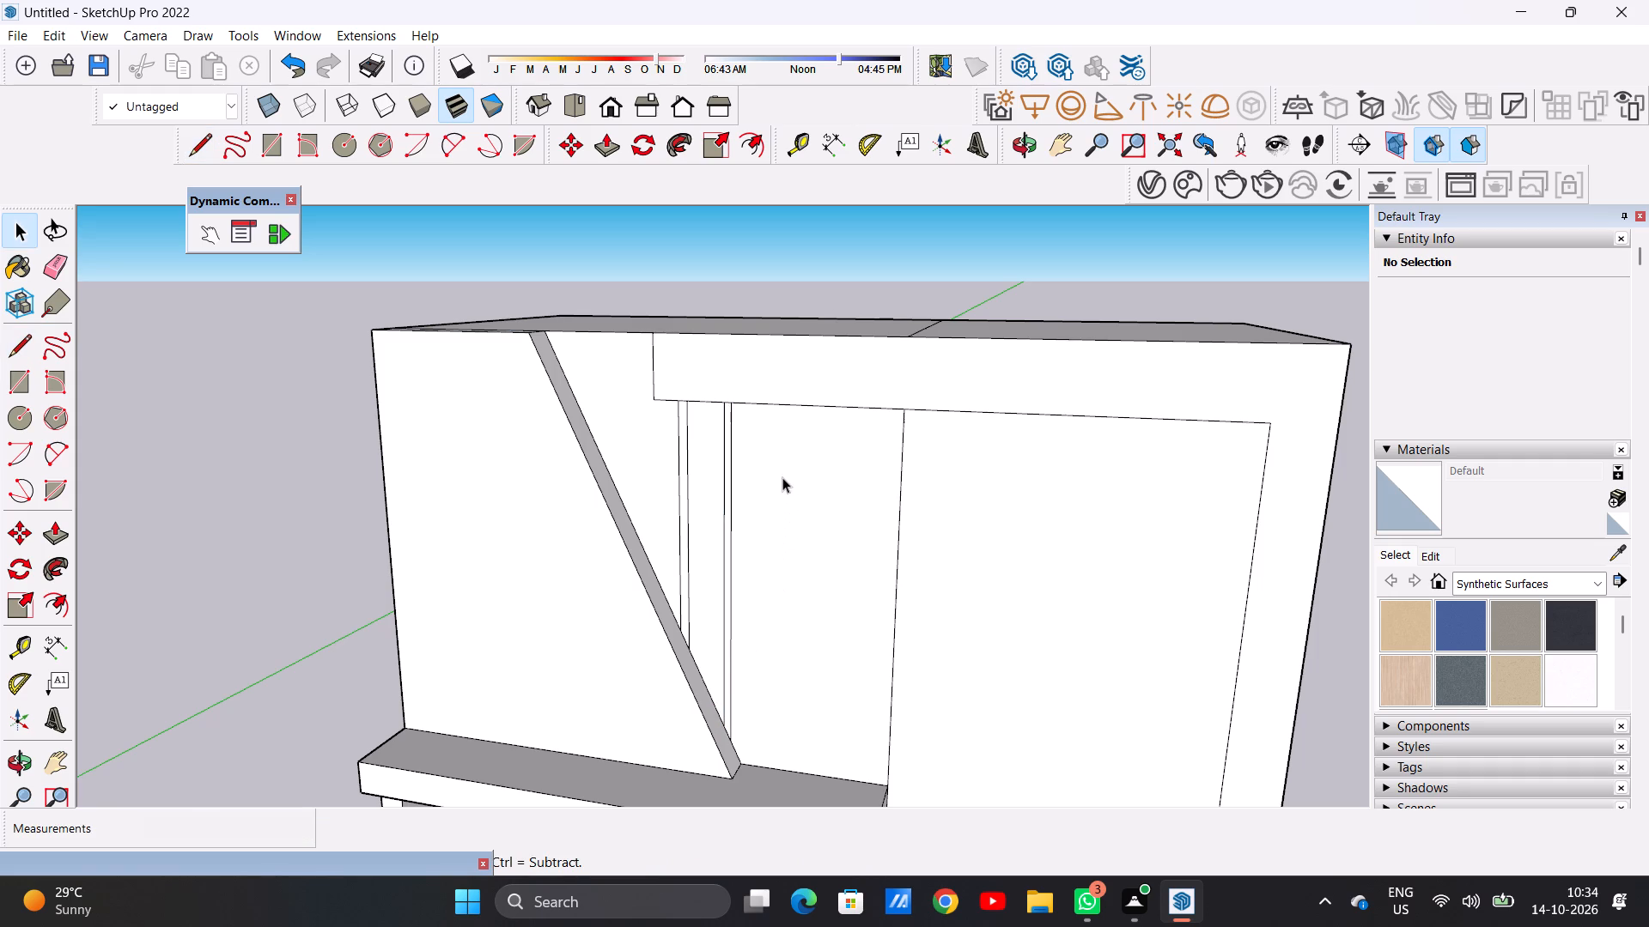
# Draw a vertical line about 9' 7 7/8" long from the top band's lower edge to the porch roof, just past the slanted projection's foot.
pyautogui.scroll(-4, 756, 485)
pyautogui.moveTo(758, 561); pyautogui.dragTo(791, 500, button='middle')
pyautogui.scroll(4, 812, 554)
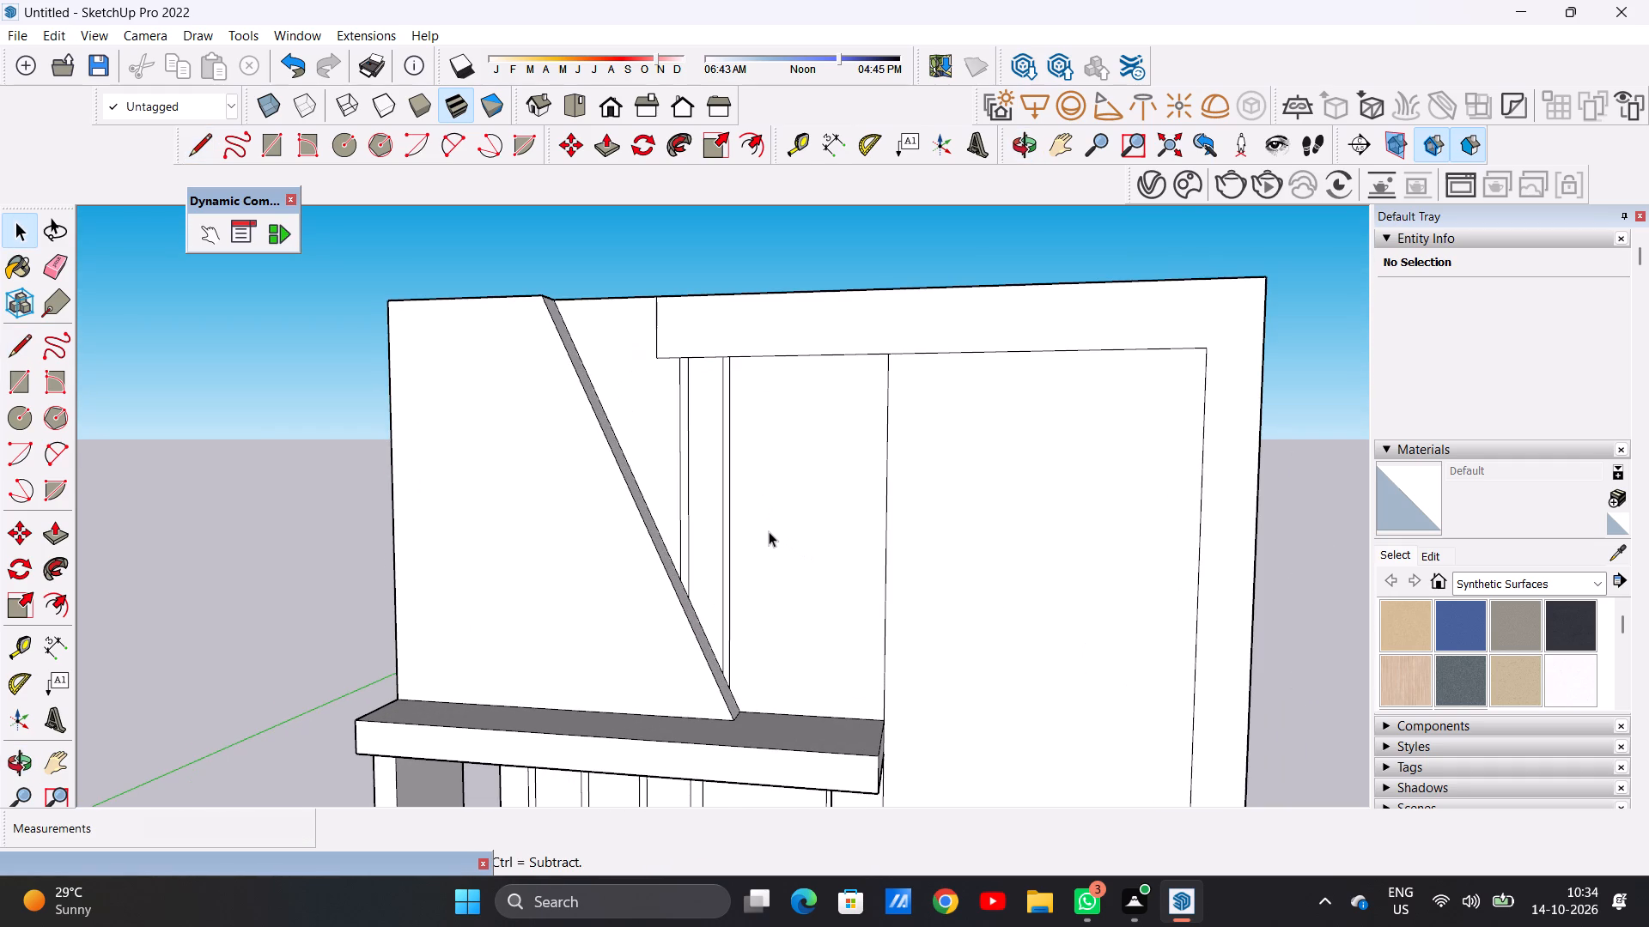
pyautogui.scroll(-4, 769, 530)
pyautogui.press('l')
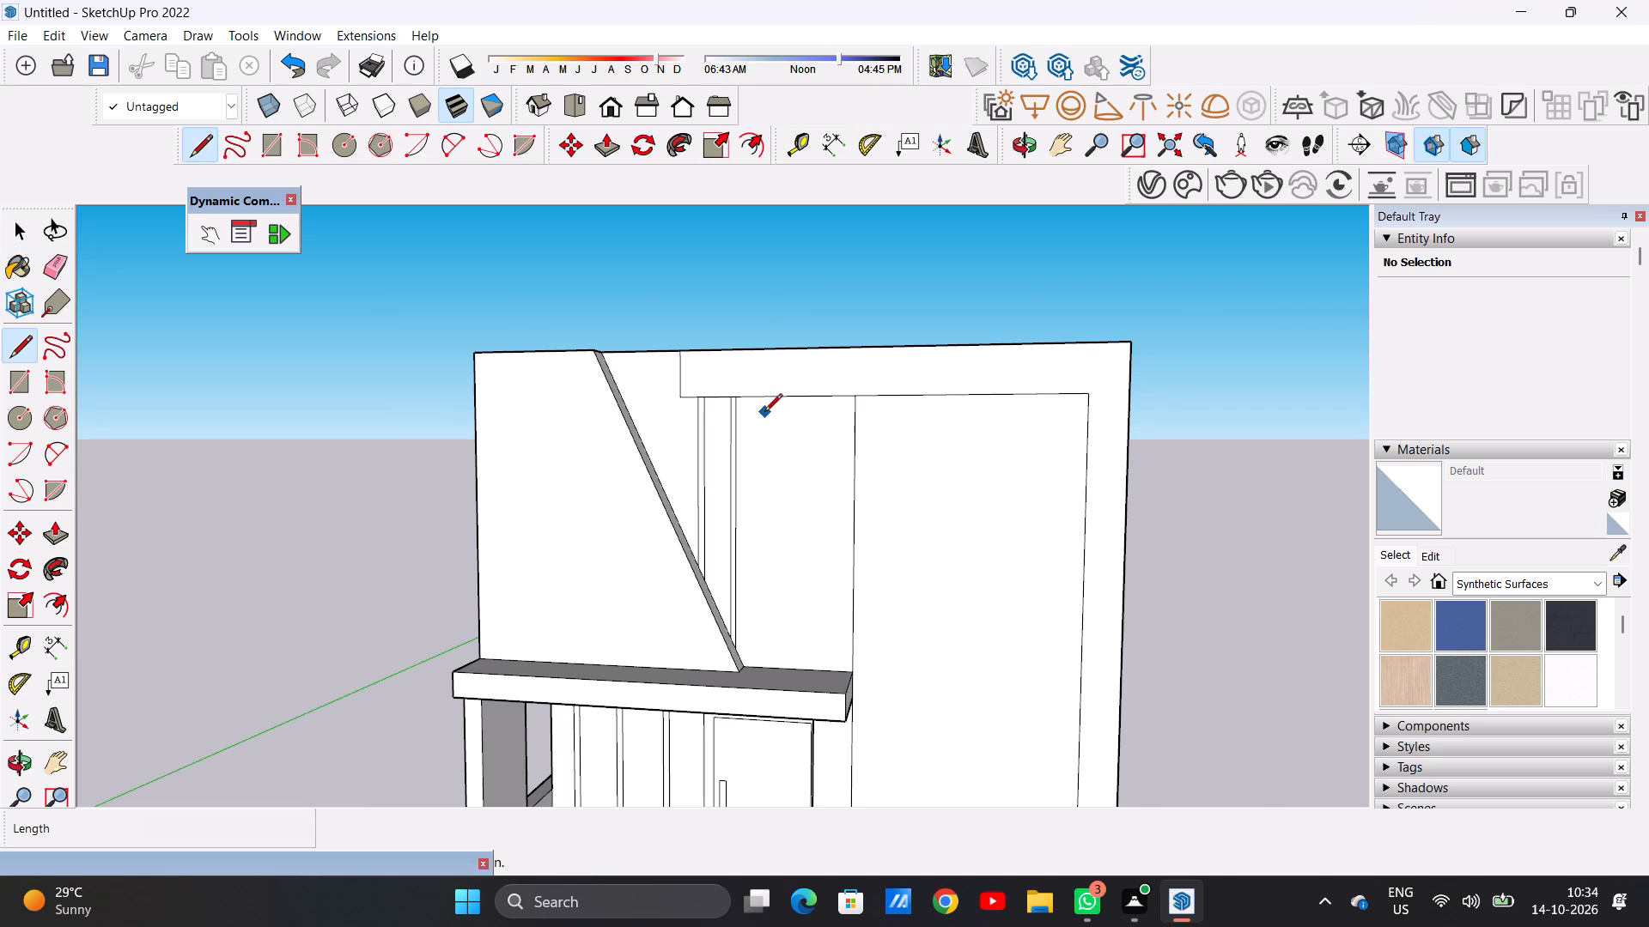
pyautogui.click(770, 402)
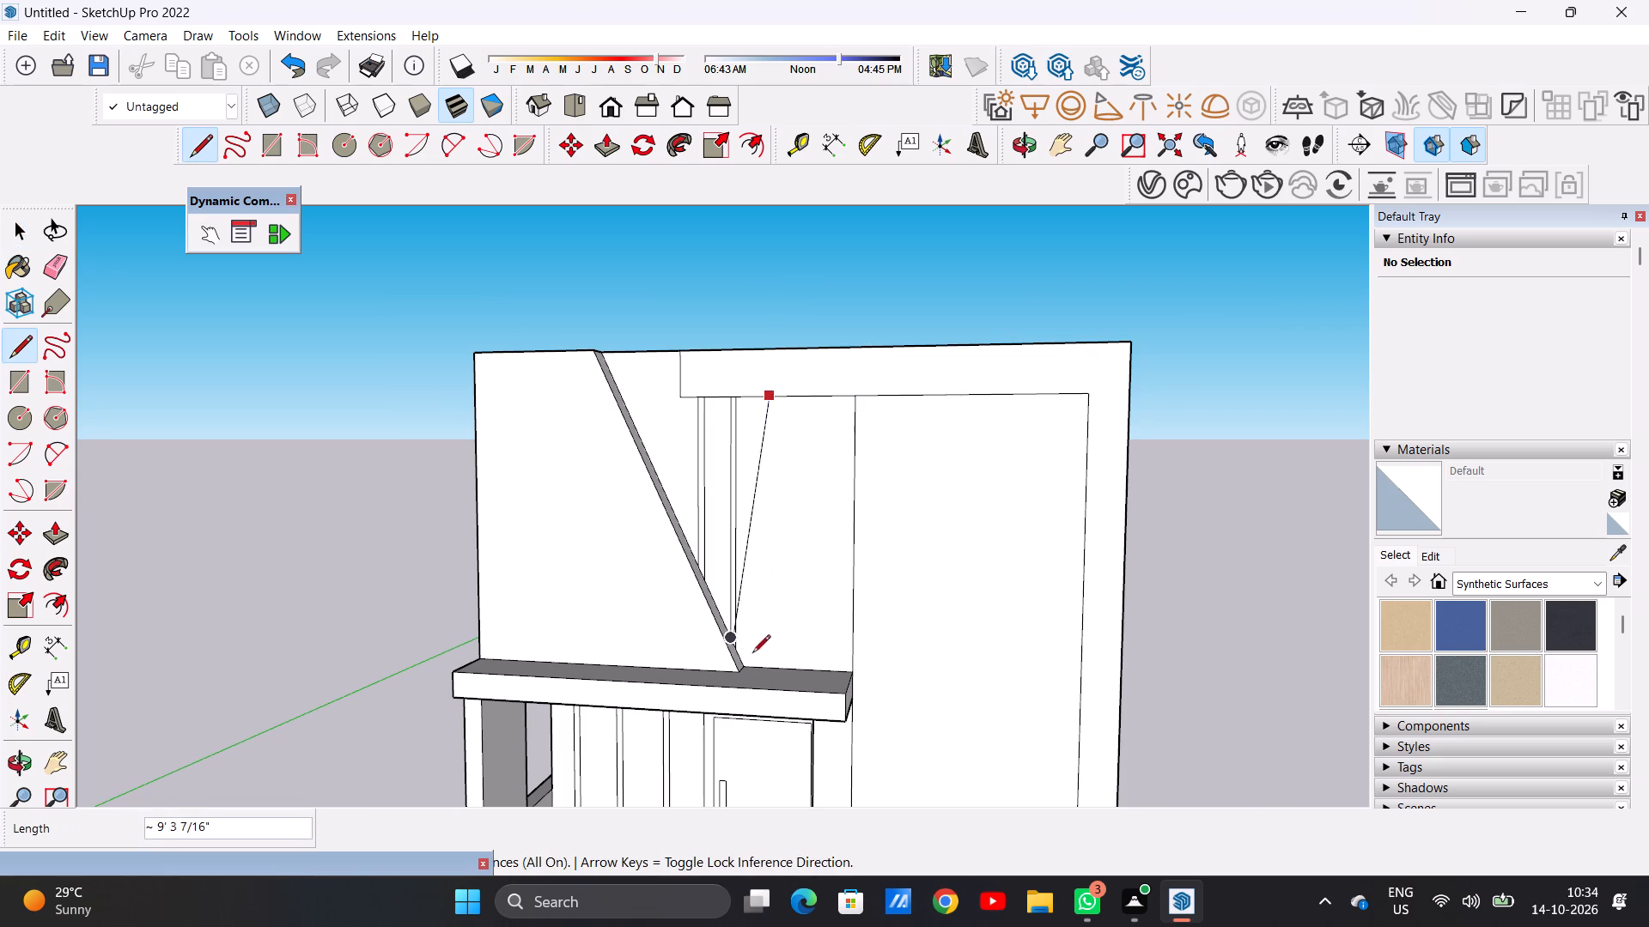
pyautogui.click(765, 664)
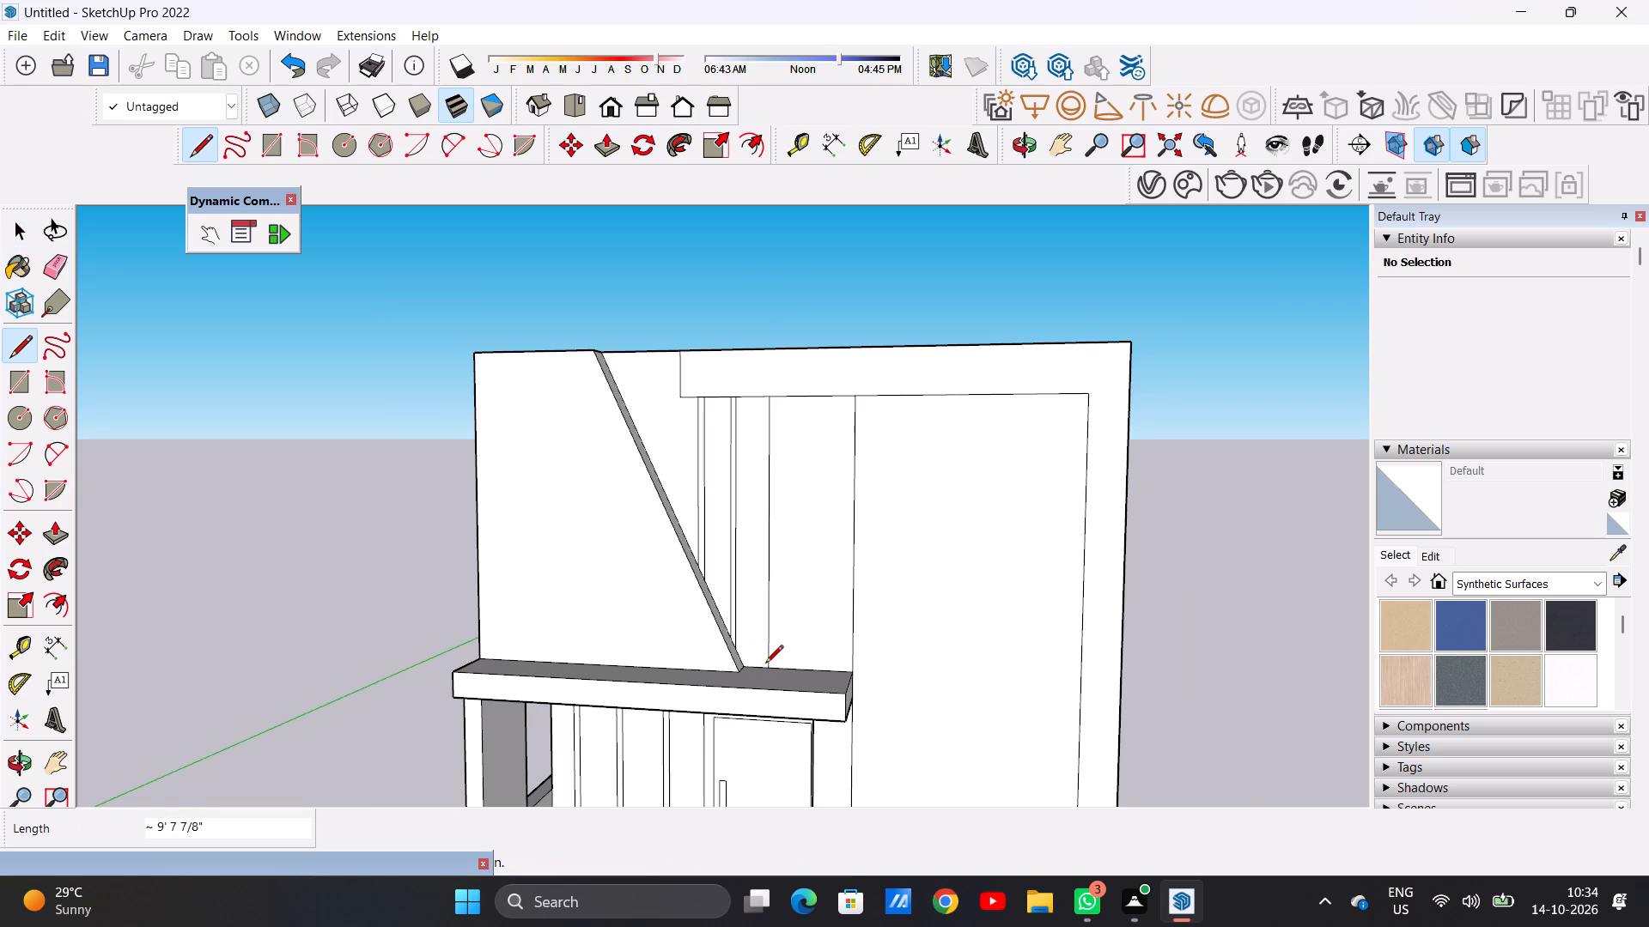
# Draw a parallel line about 9' 7 7/8" long close beside it down to the porch roof, forming the third narrow strip.
pyautogui.scroll(4, 778, 415)
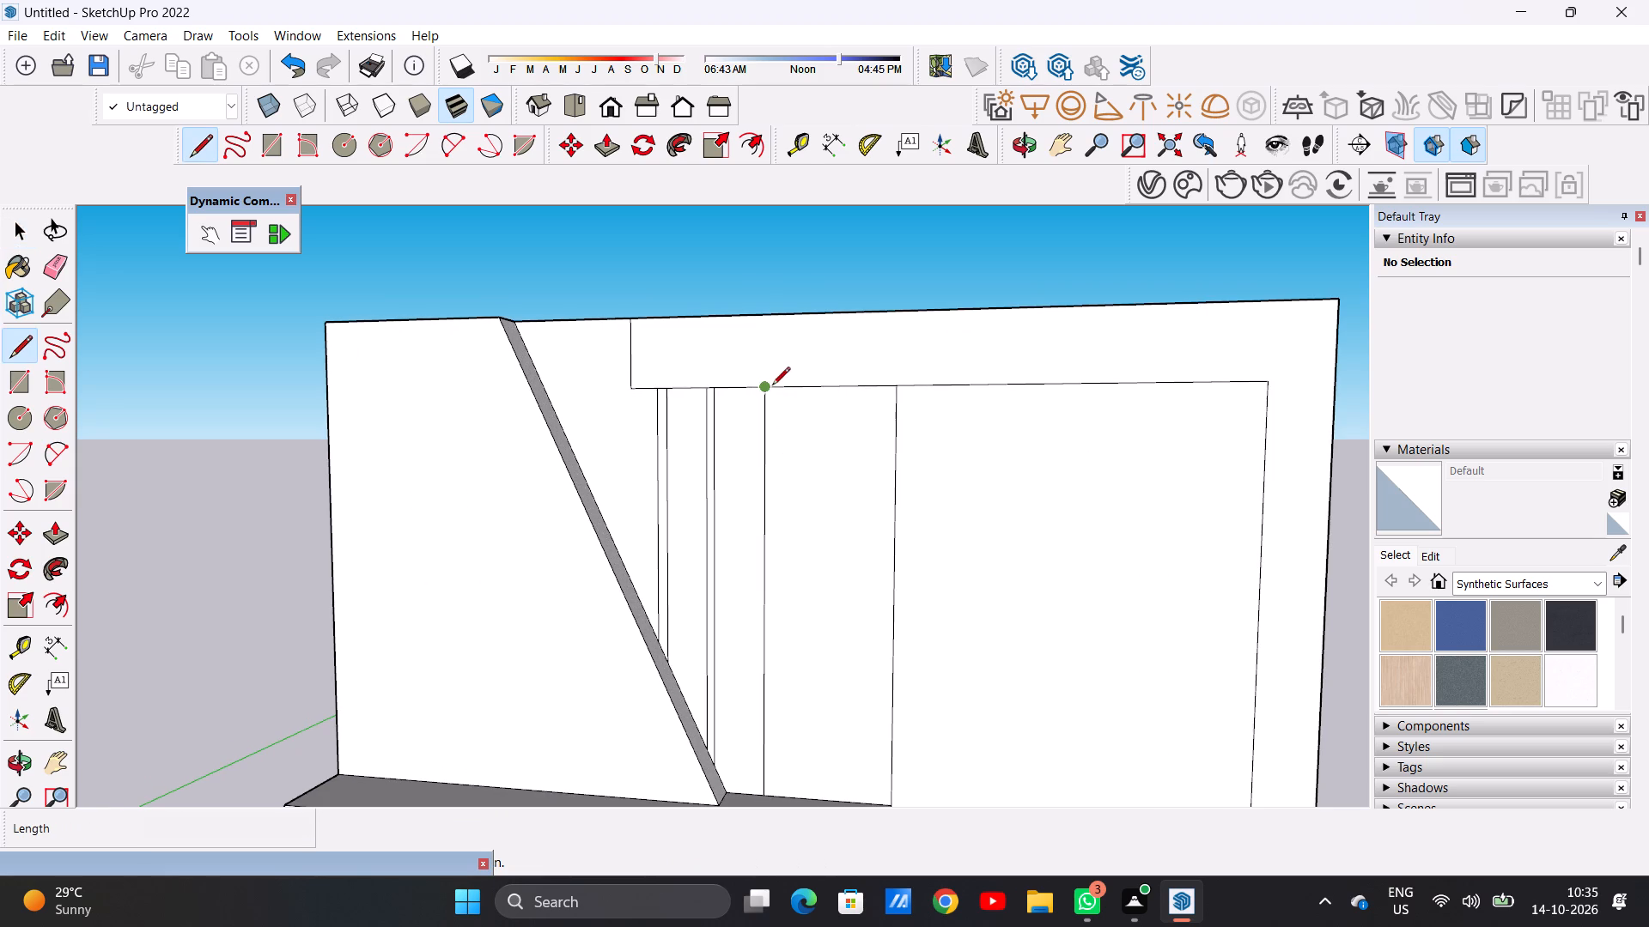
pyautogui.scroll(6, 780, 427)
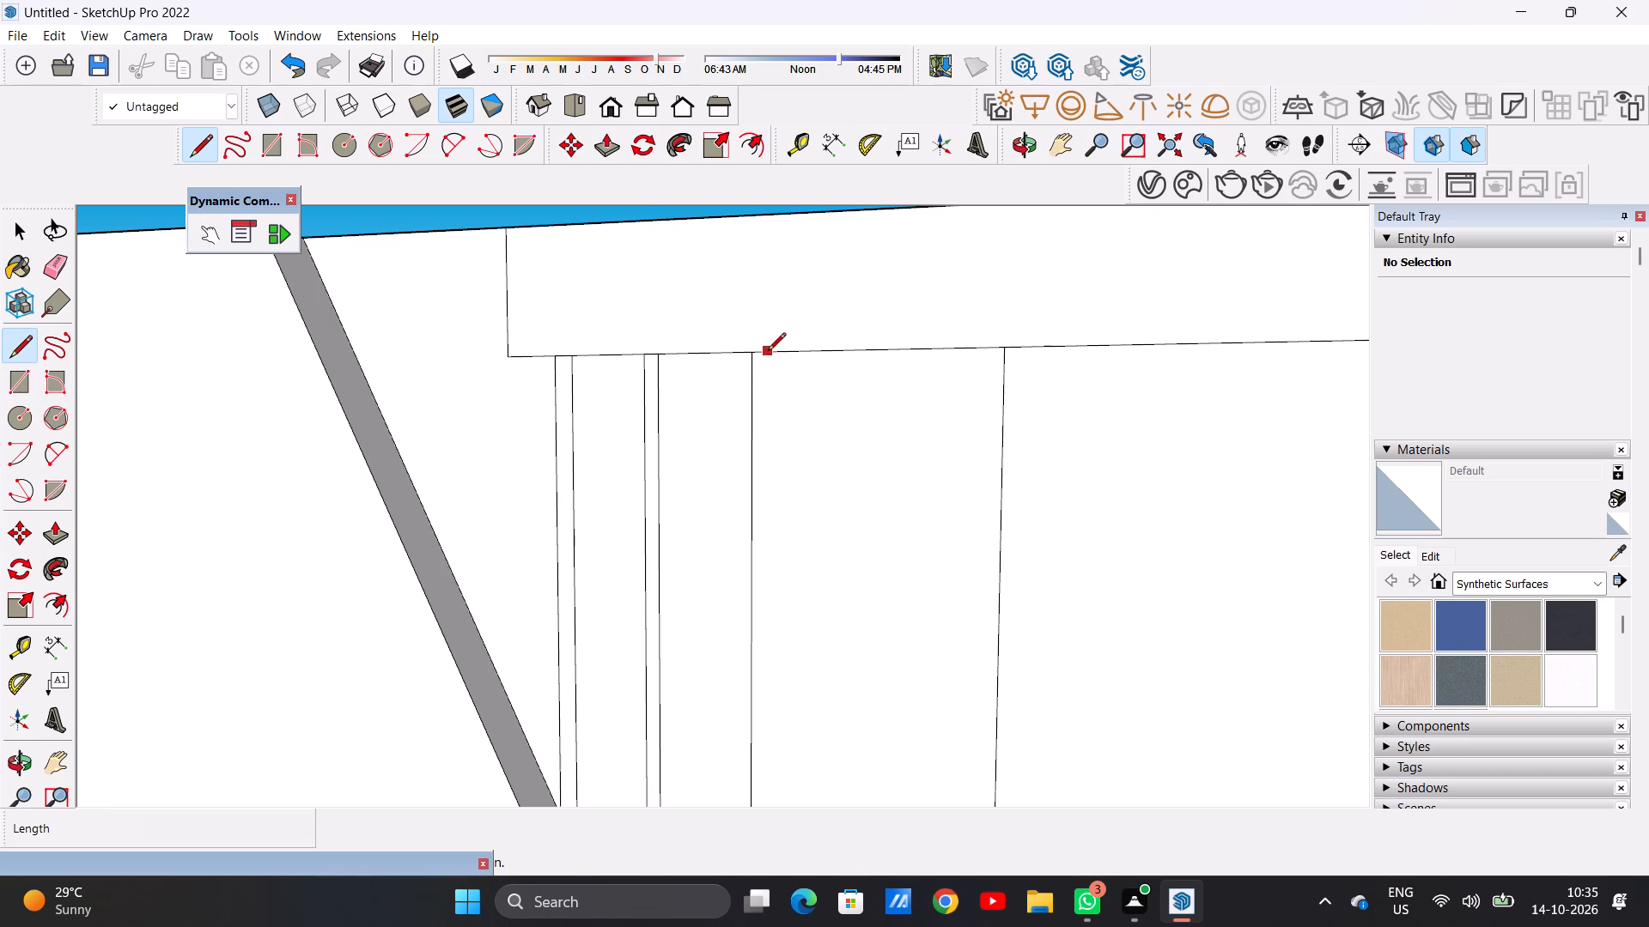
pyautogui.click(768, 352)
pyautogui.scroll(-9, 766, 439)
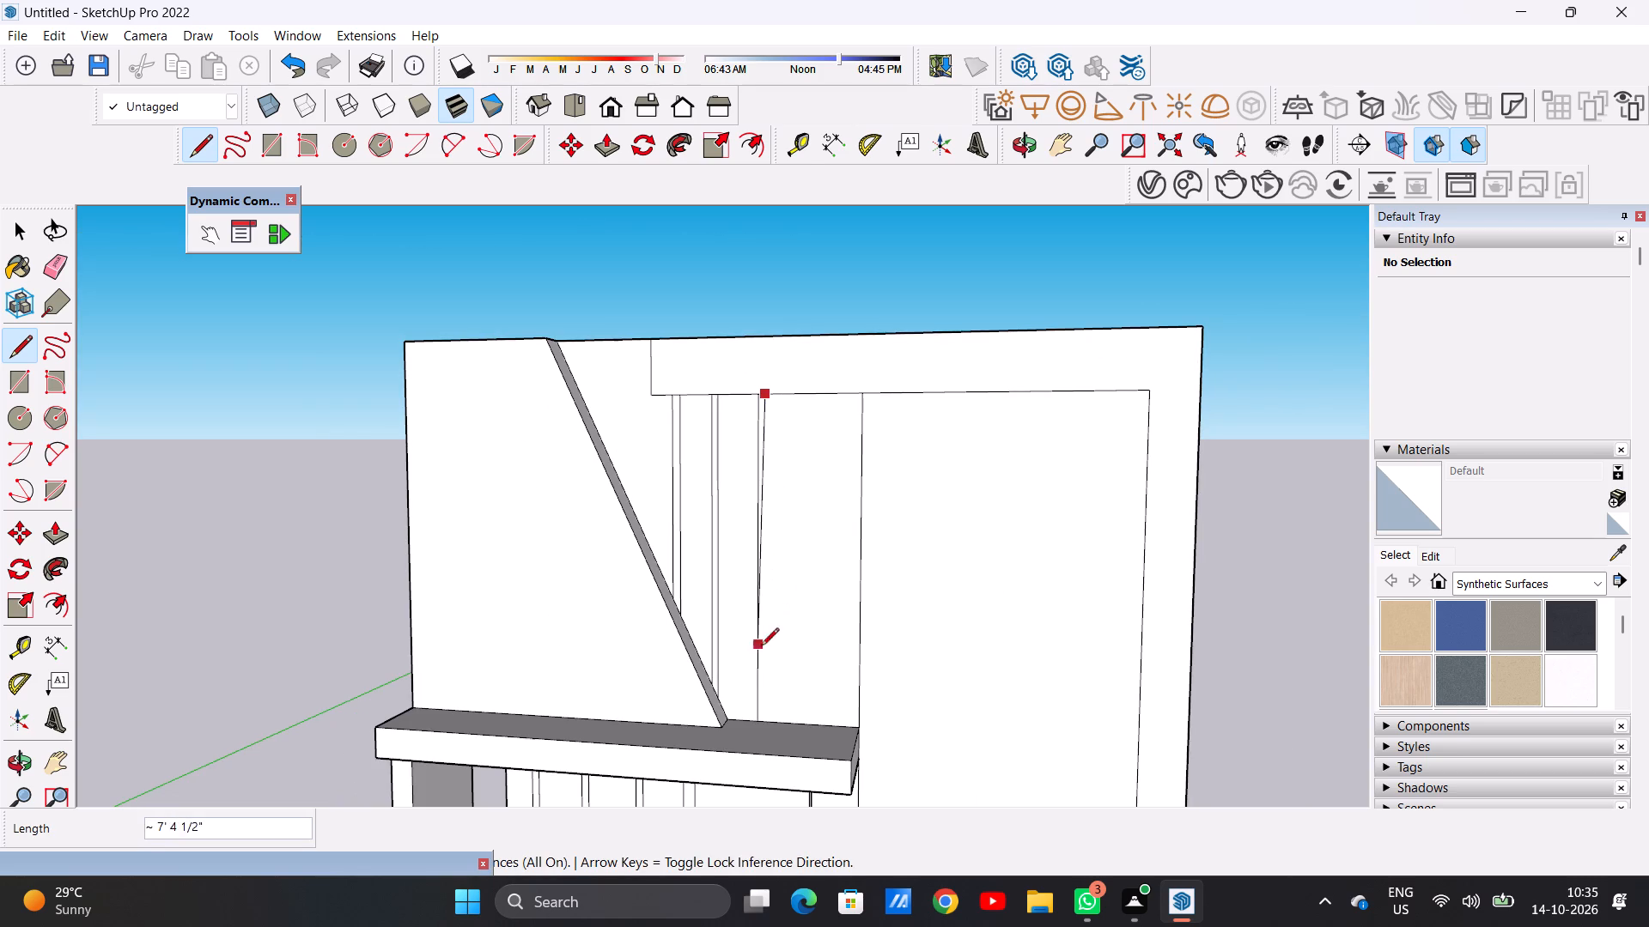
pyautogui.click(775, 720)
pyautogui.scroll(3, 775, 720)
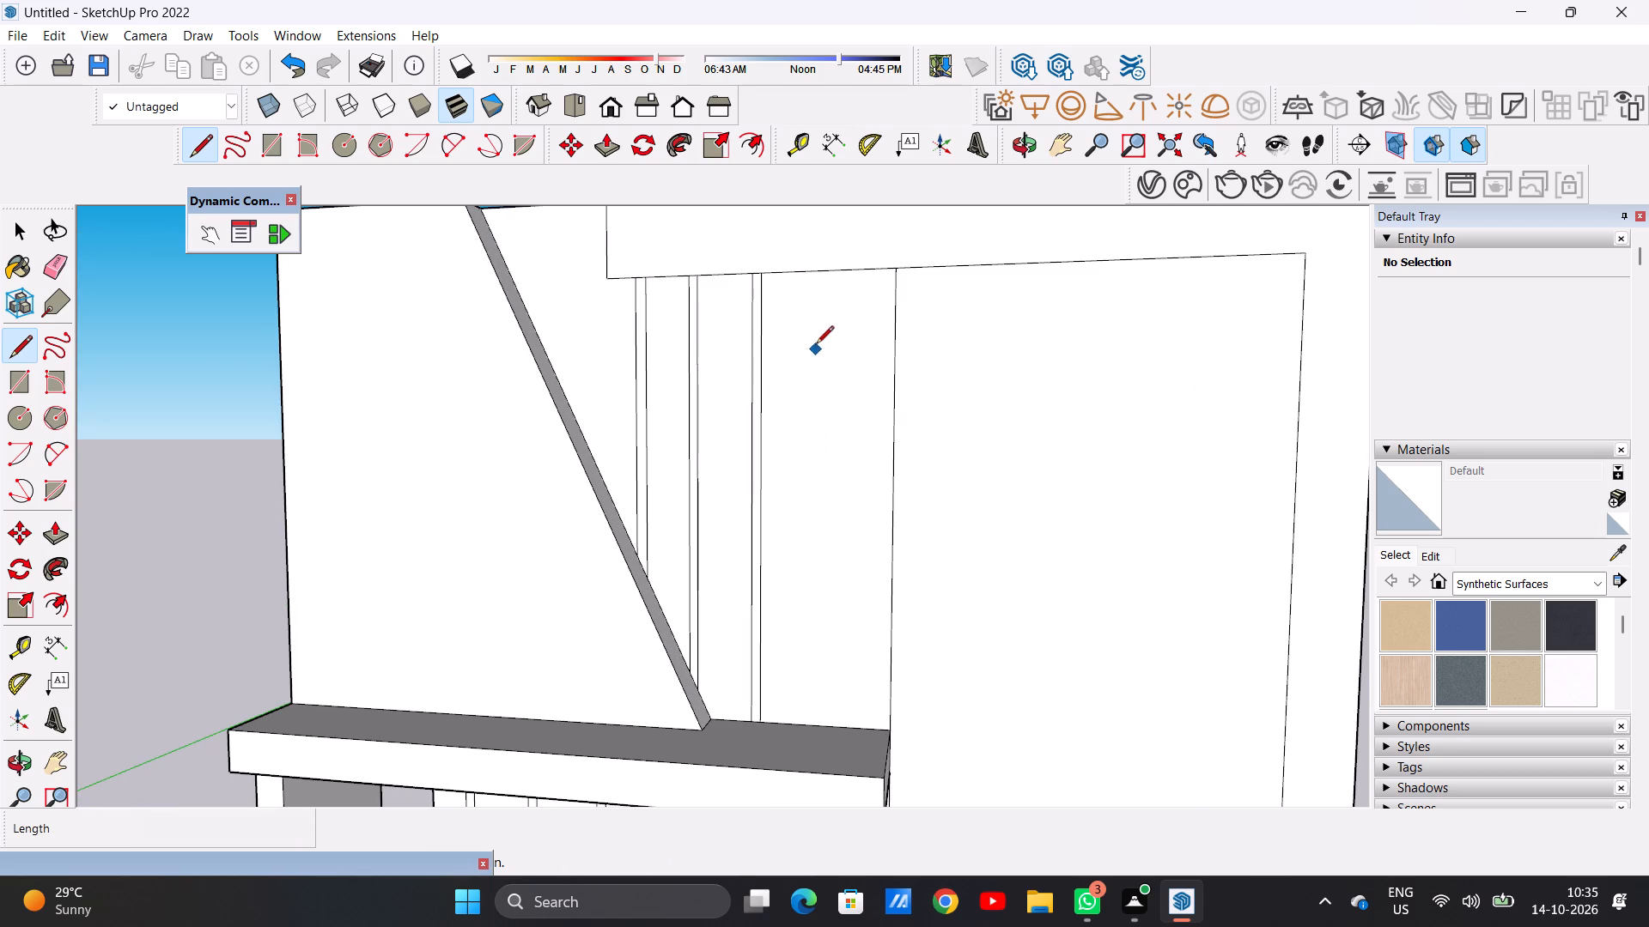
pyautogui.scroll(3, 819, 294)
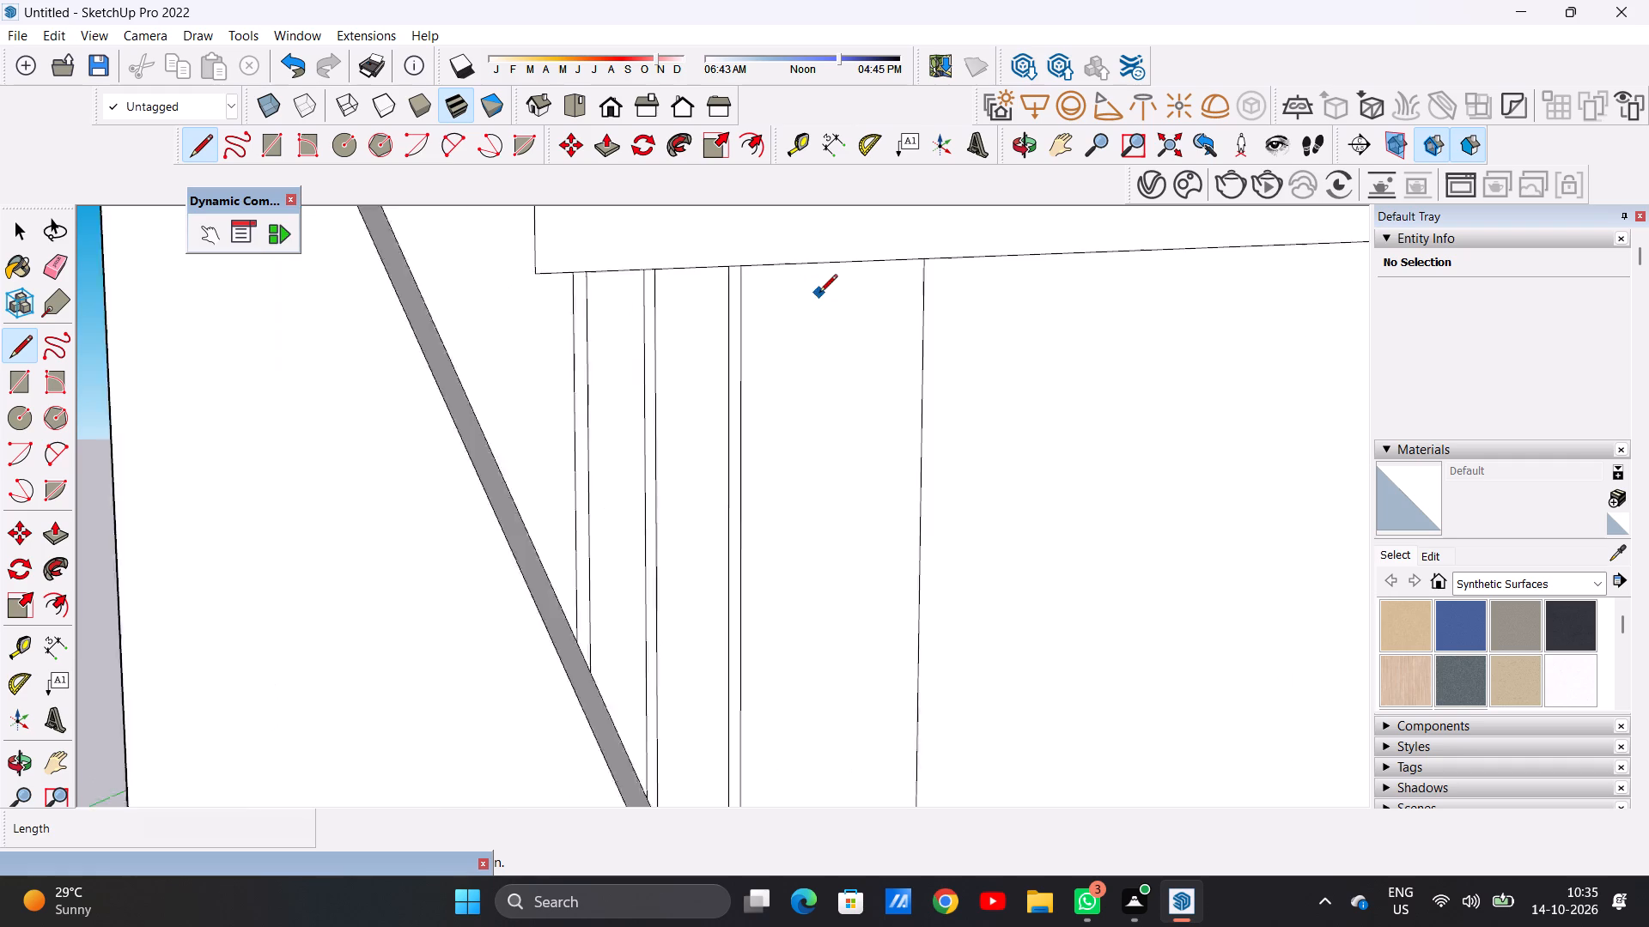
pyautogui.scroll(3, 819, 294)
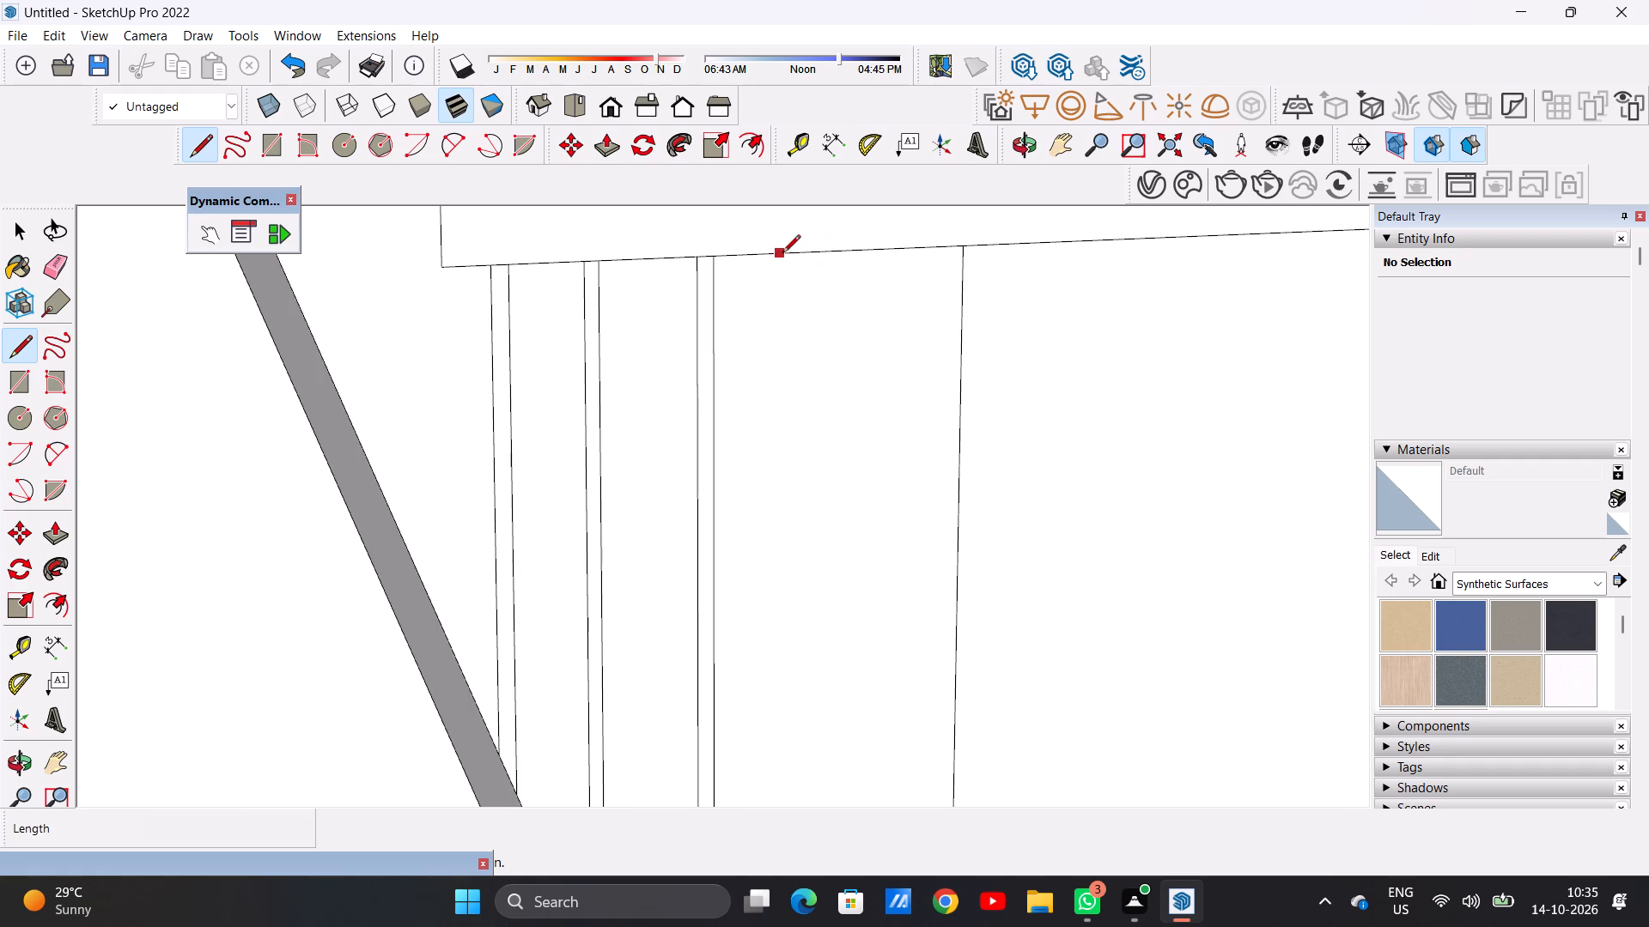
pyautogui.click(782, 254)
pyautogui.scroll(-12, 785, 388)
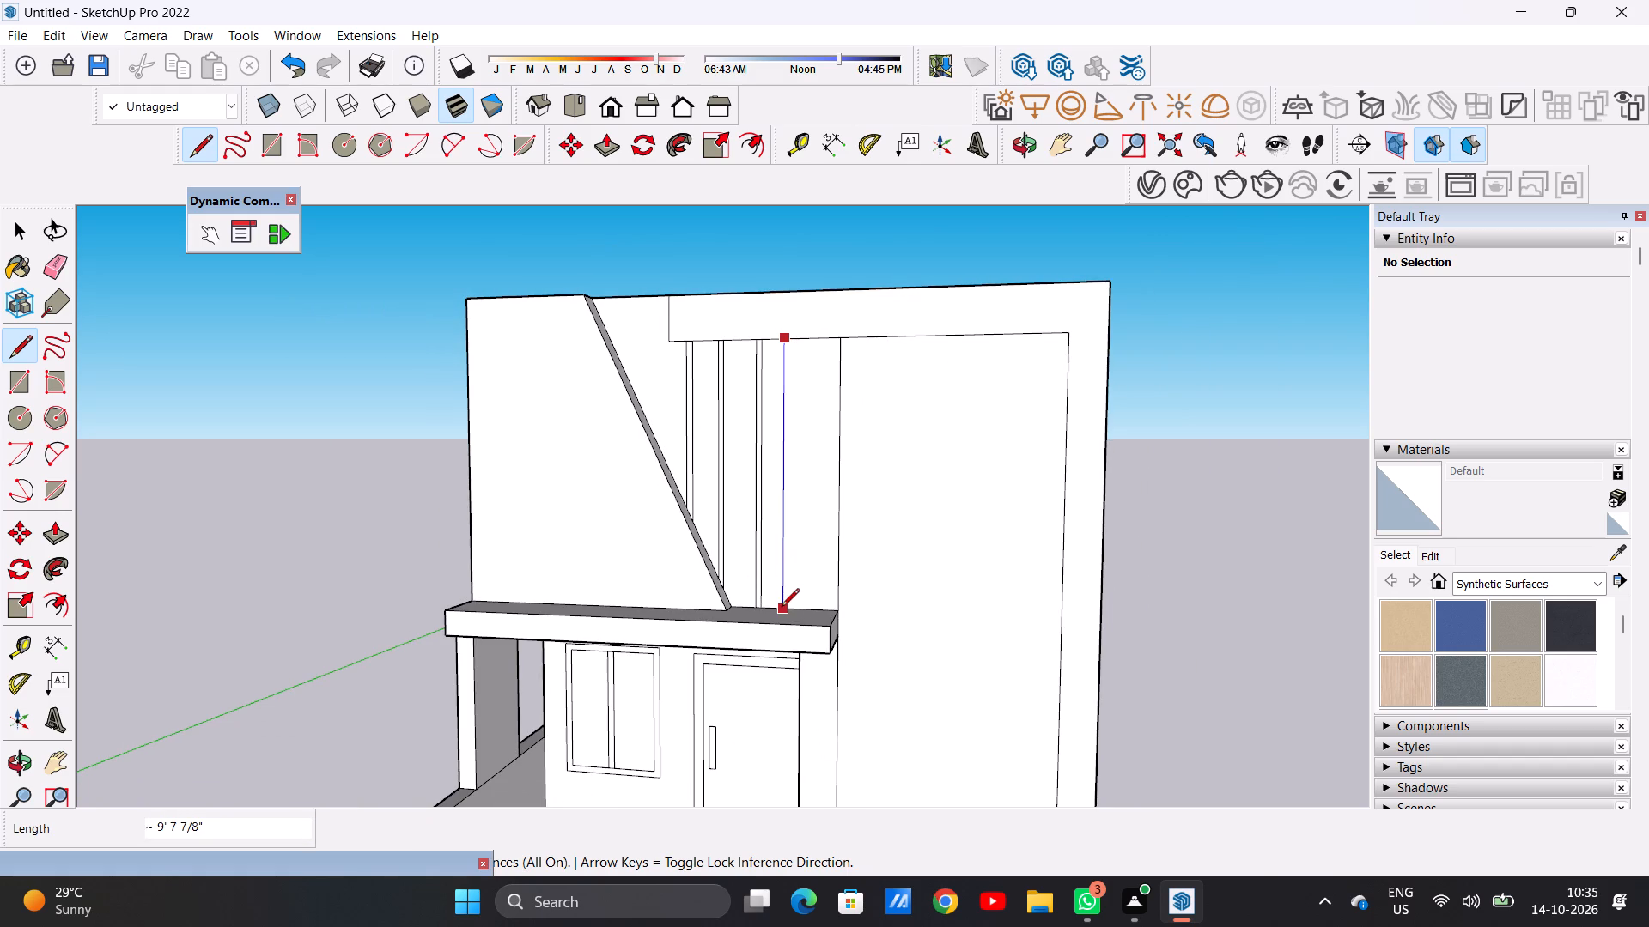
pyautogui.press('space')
# Move the third narrow strip about 4 3/8" along the porch roof edge toward the slanted projection.
pyautogui.scroll(11, 758, 605)
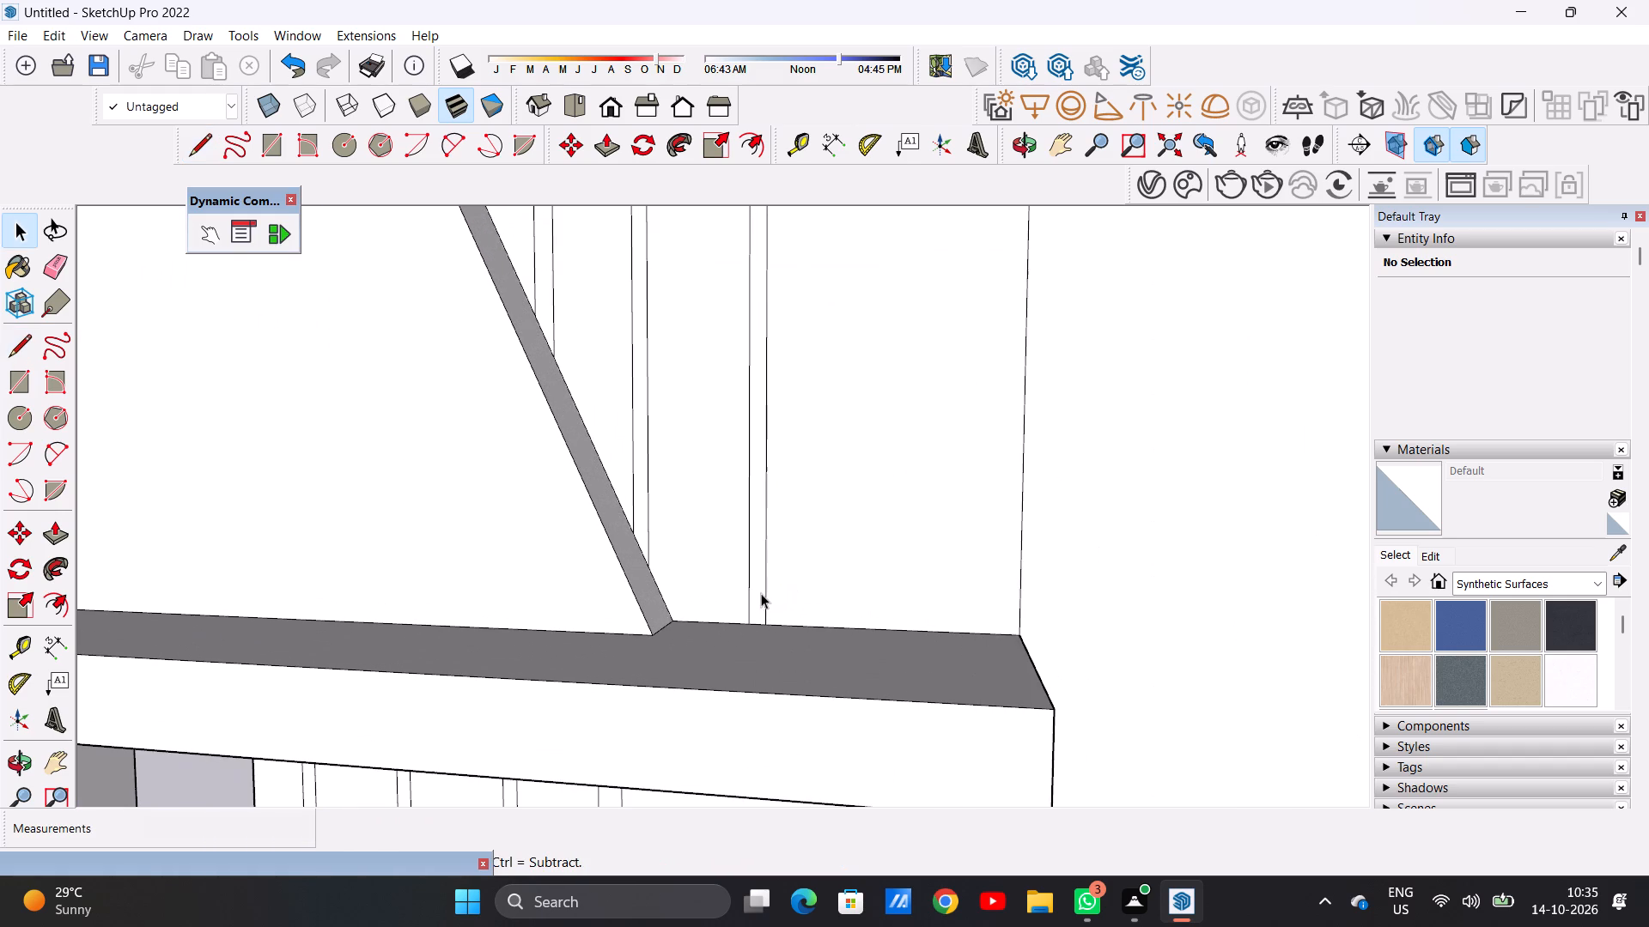
pyautogui.doubleClick(758, 599)
pyautogui.press('m')
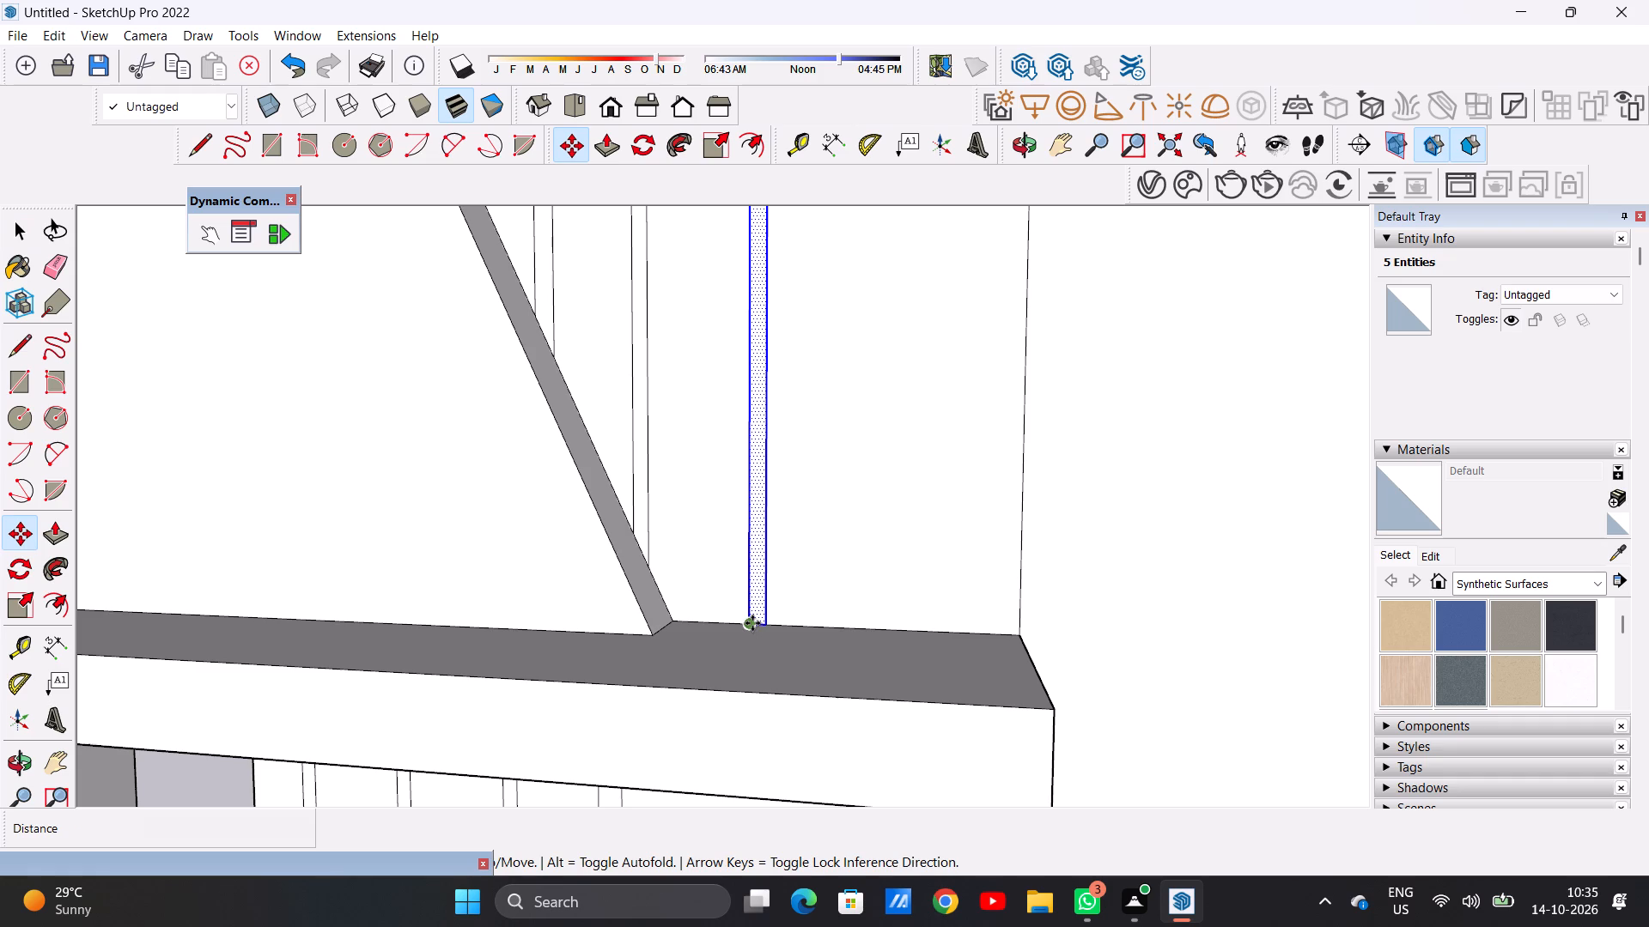
pyautogui.click(750, 625)
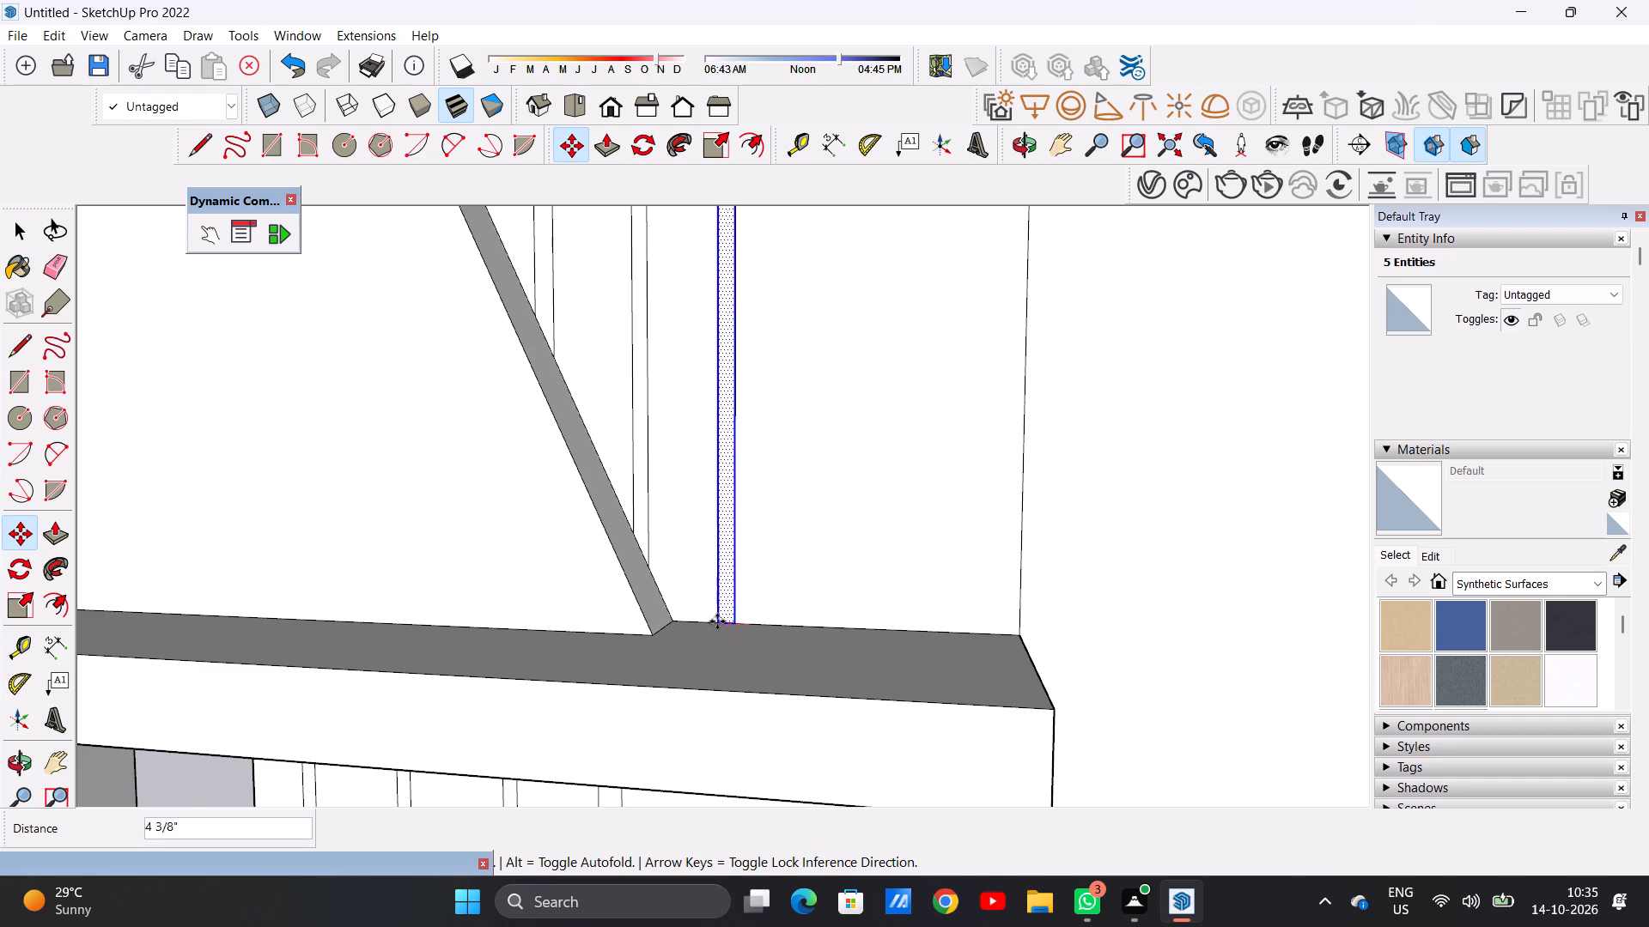
pyautogui.click(717, 621)
pyautogui.press('space')
pyautogui.scroll(-15, 734, 642)
pyautogui.click(1186, 445)
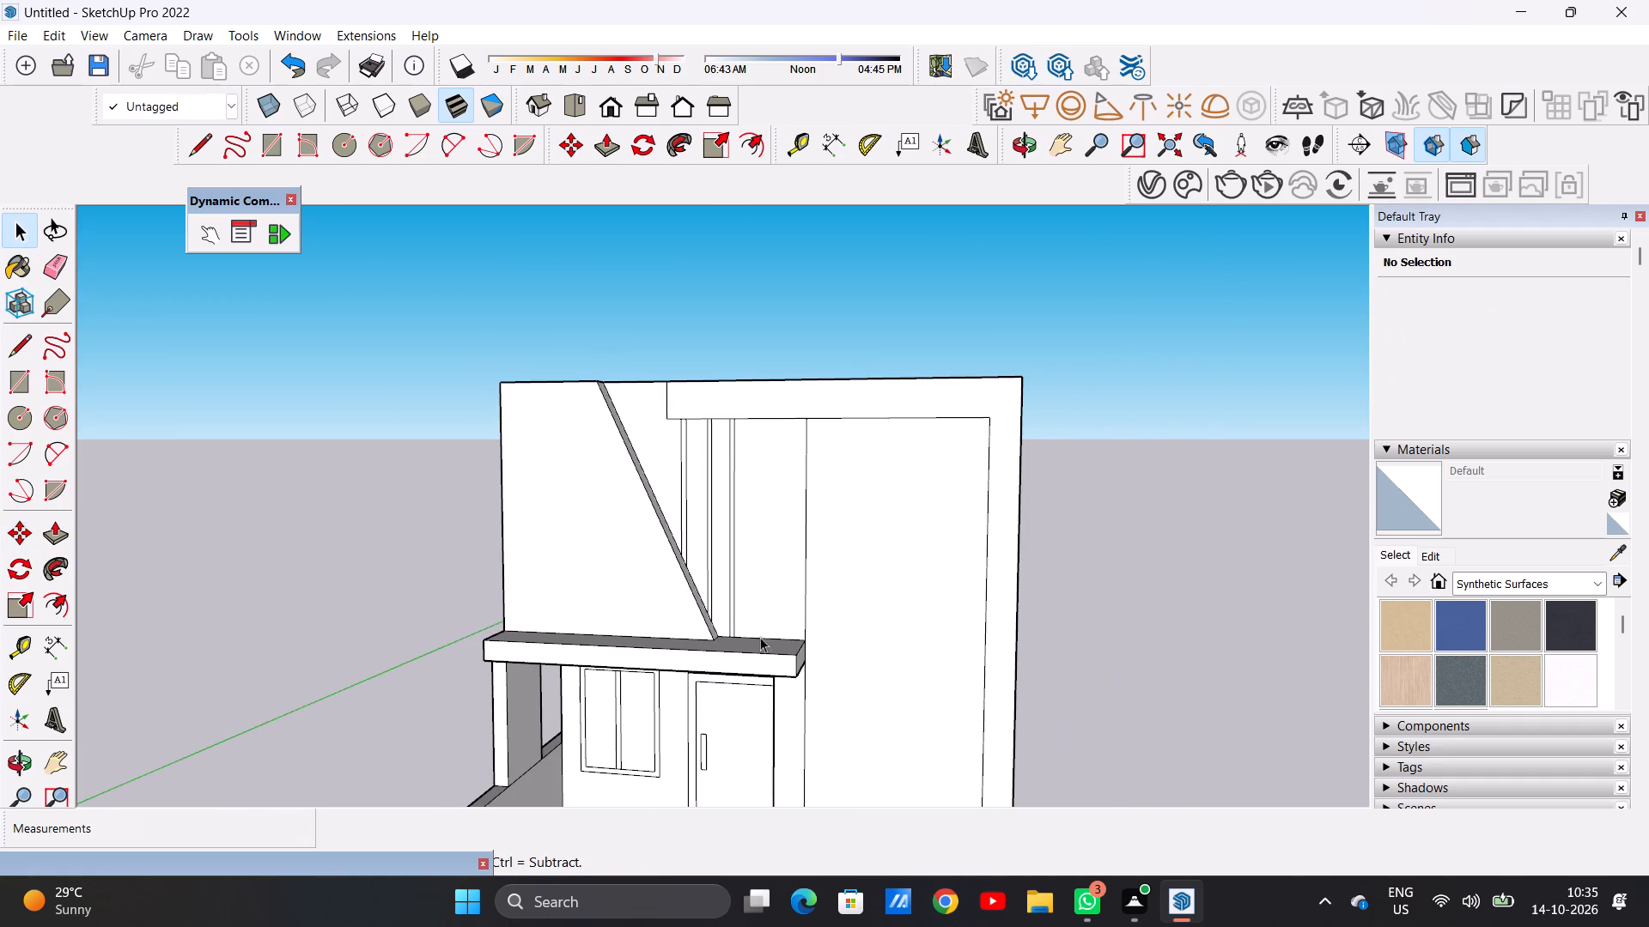
# Draw a vertical line from the top band's lower edge down to the porch roof, between the third strip and the tower edge.
pyautogui.scroll(3, 764, 635)
pyautogui.press('l')
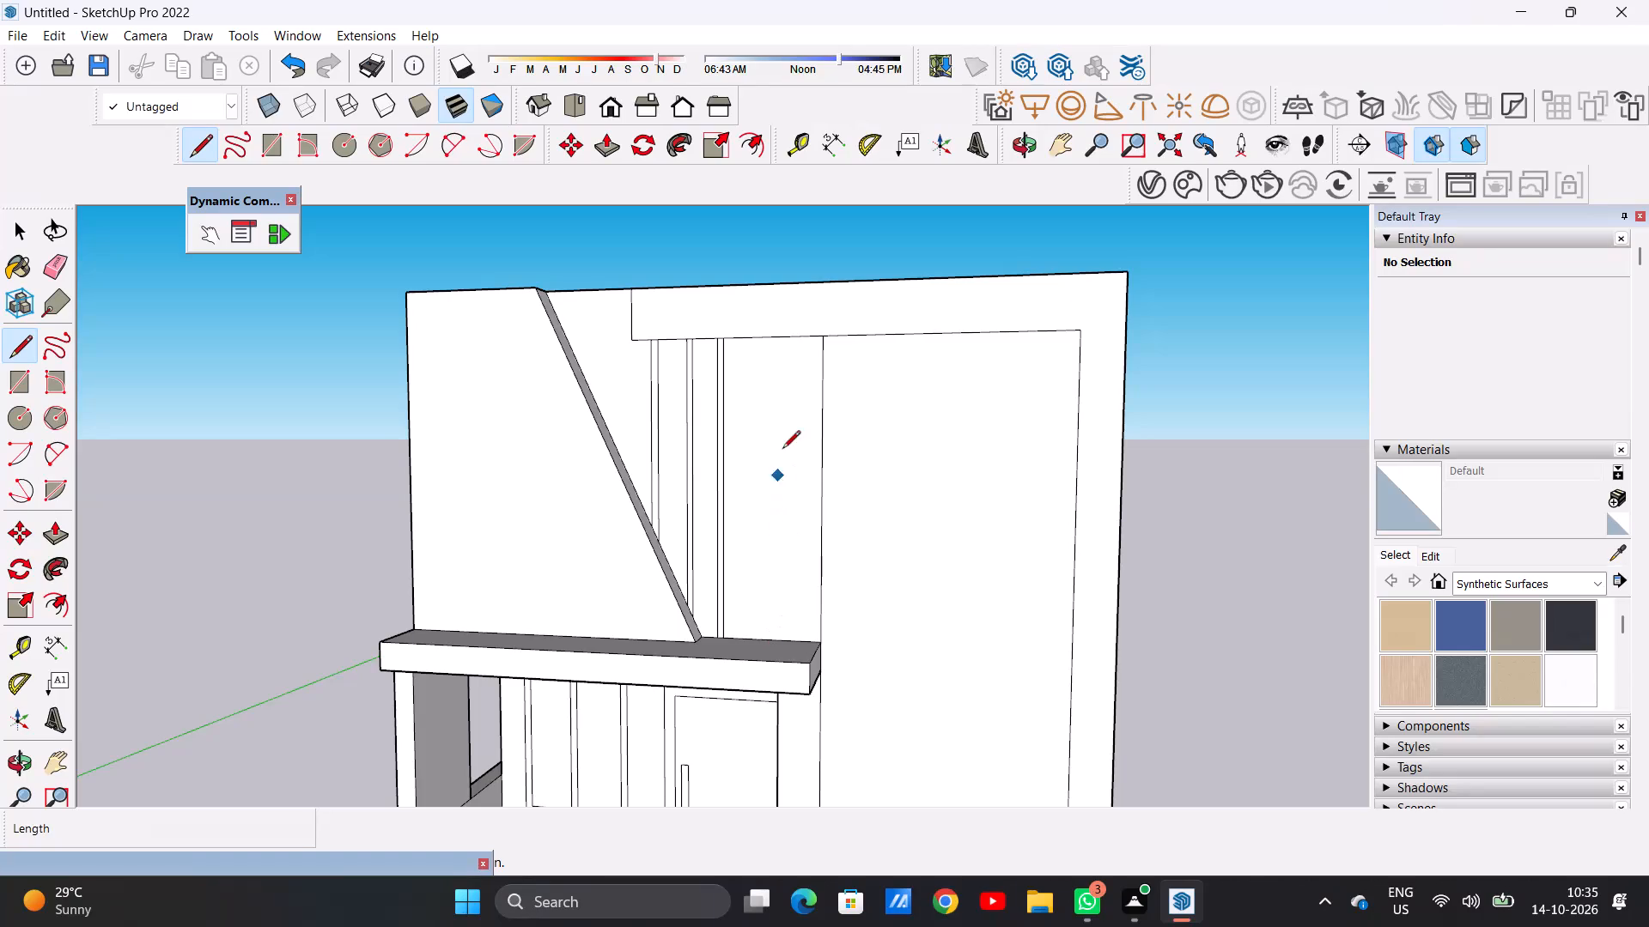
pyautogui.click(755, 340)
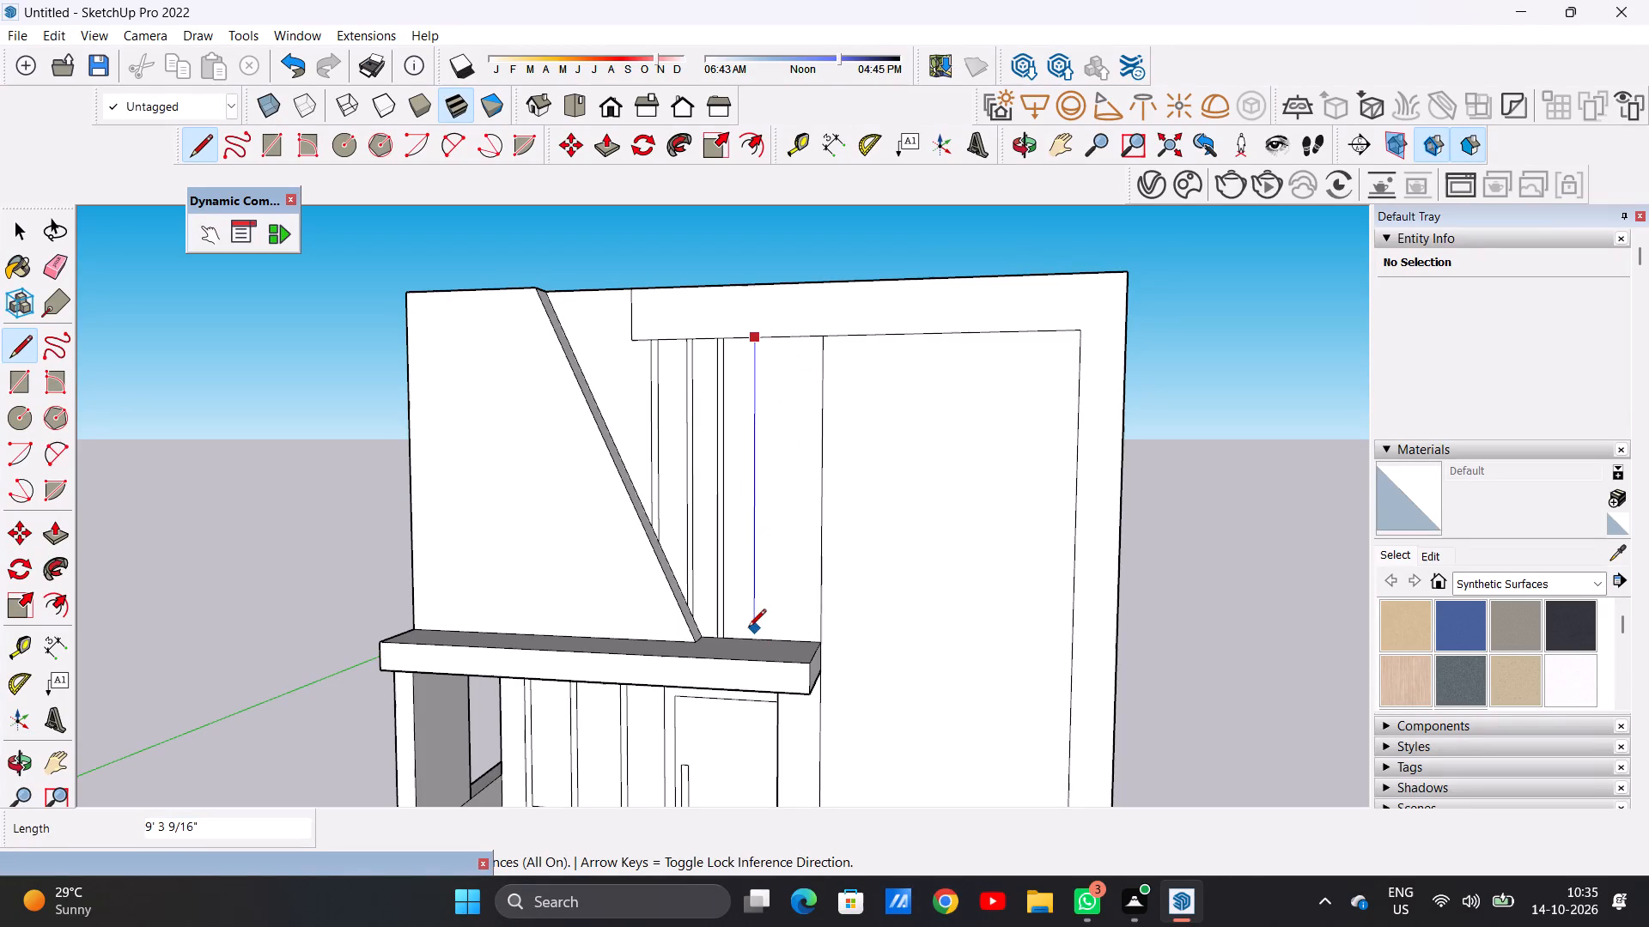
pyautogui.click(751, 639)
# Draw a parallel vertical line about 9' 7 7/8" long close beside the last one down to the porch roof, forming the fourth narrow strip.
pyautogui.scroll(2, 765, 357)
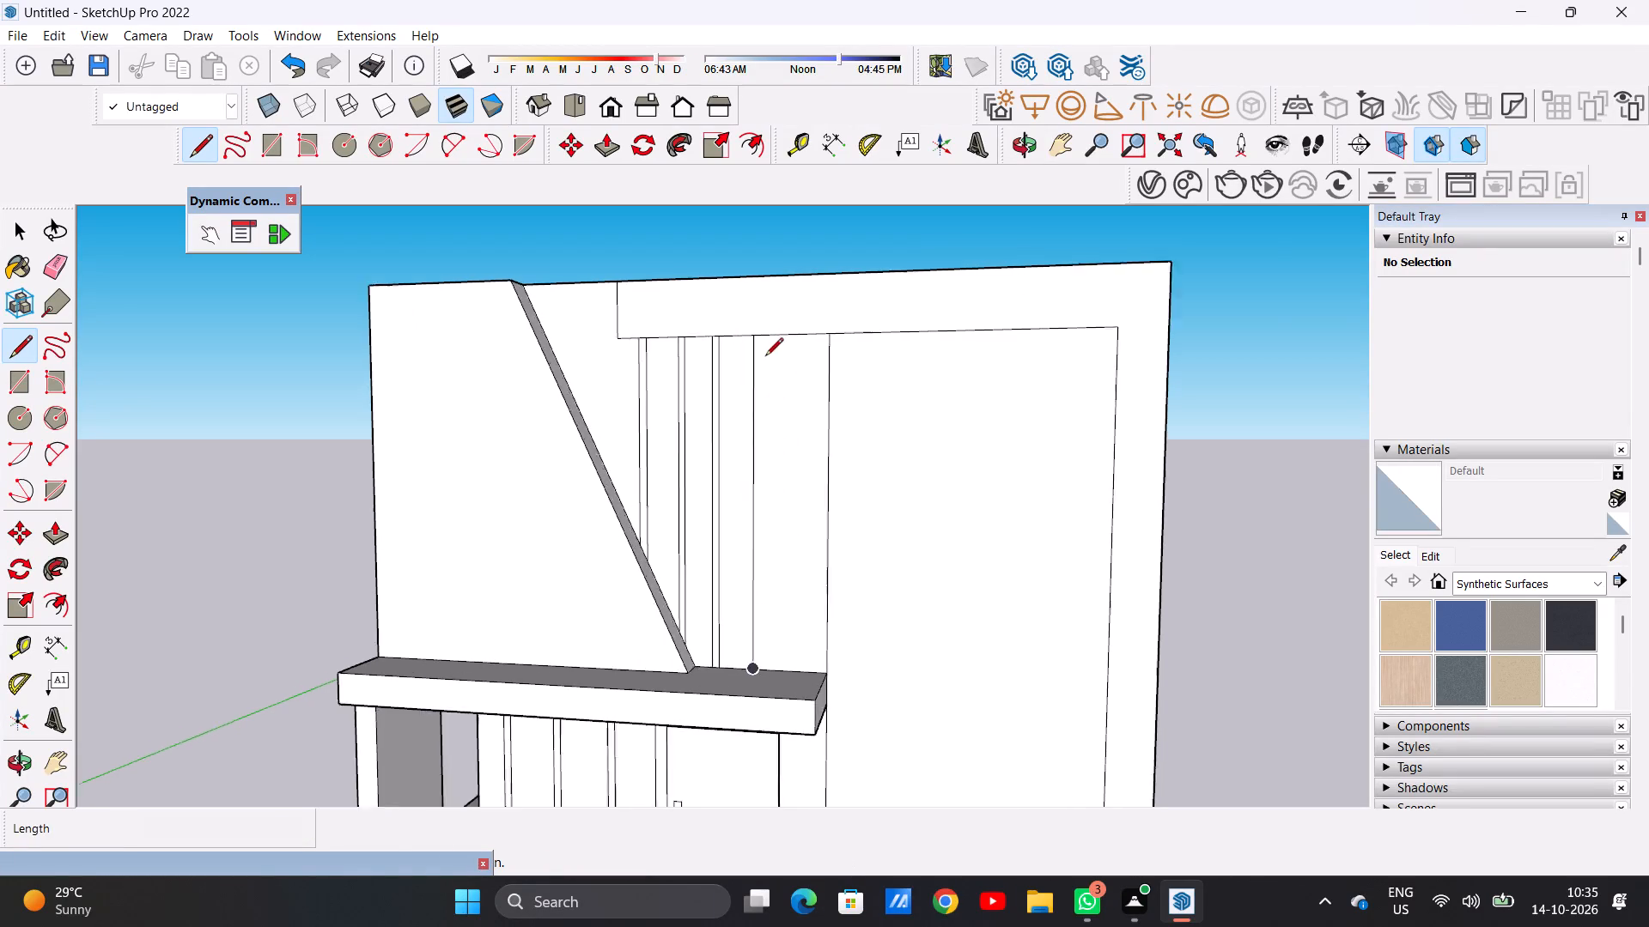
pyautogui.scroll(8, 765, 357)
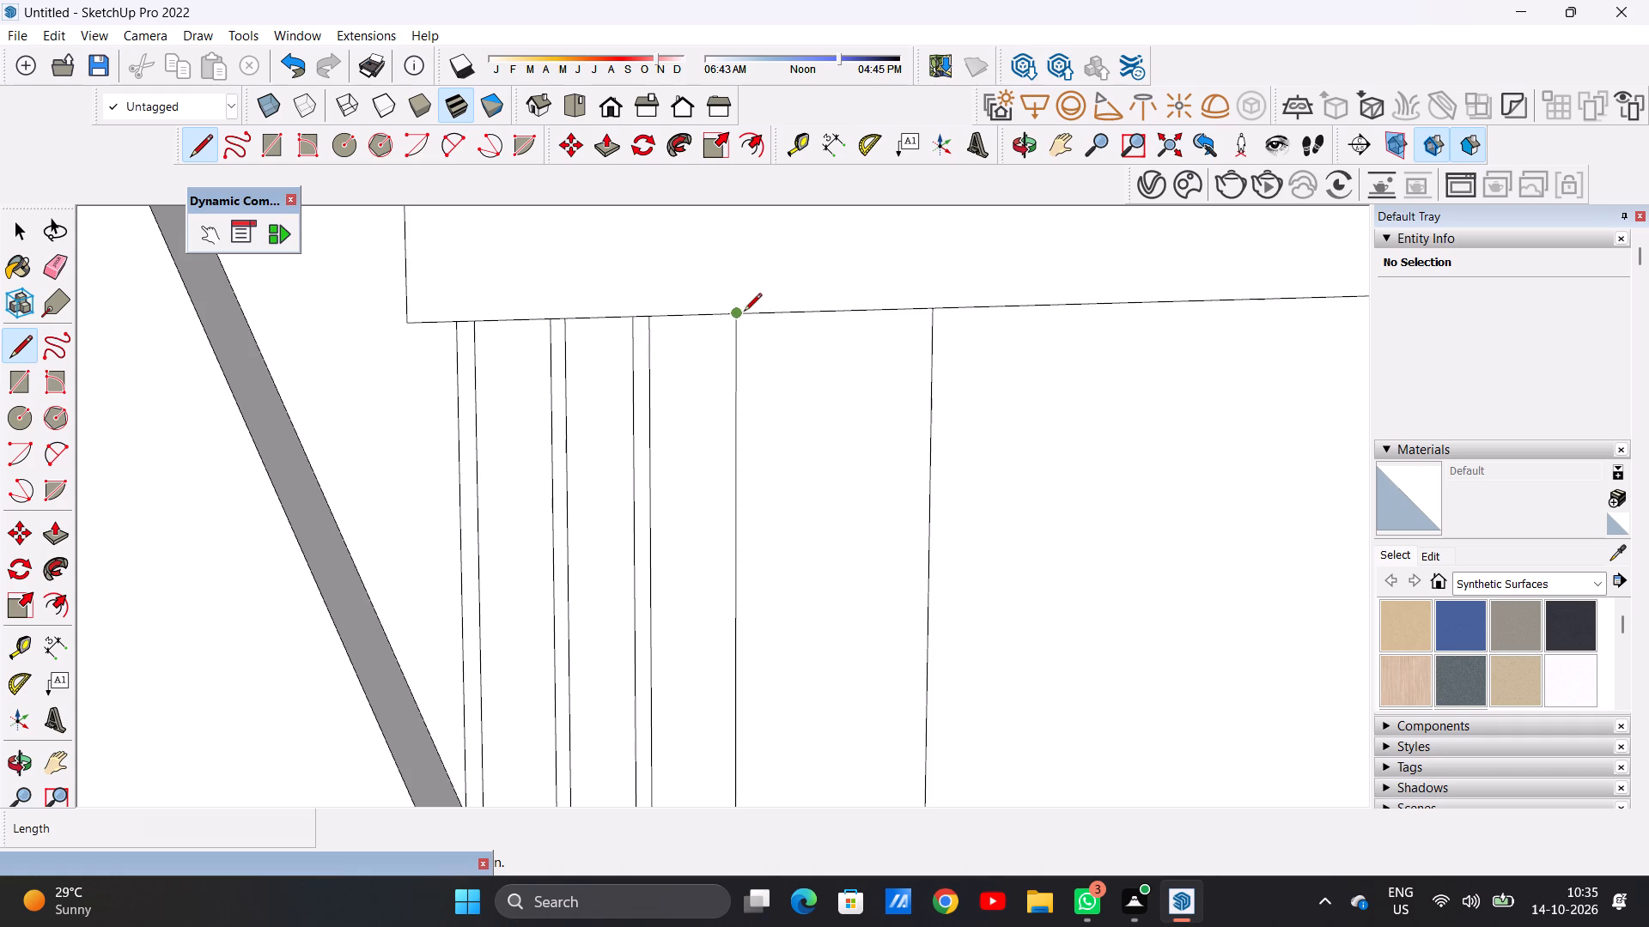
pyautogui.click(750, 317)
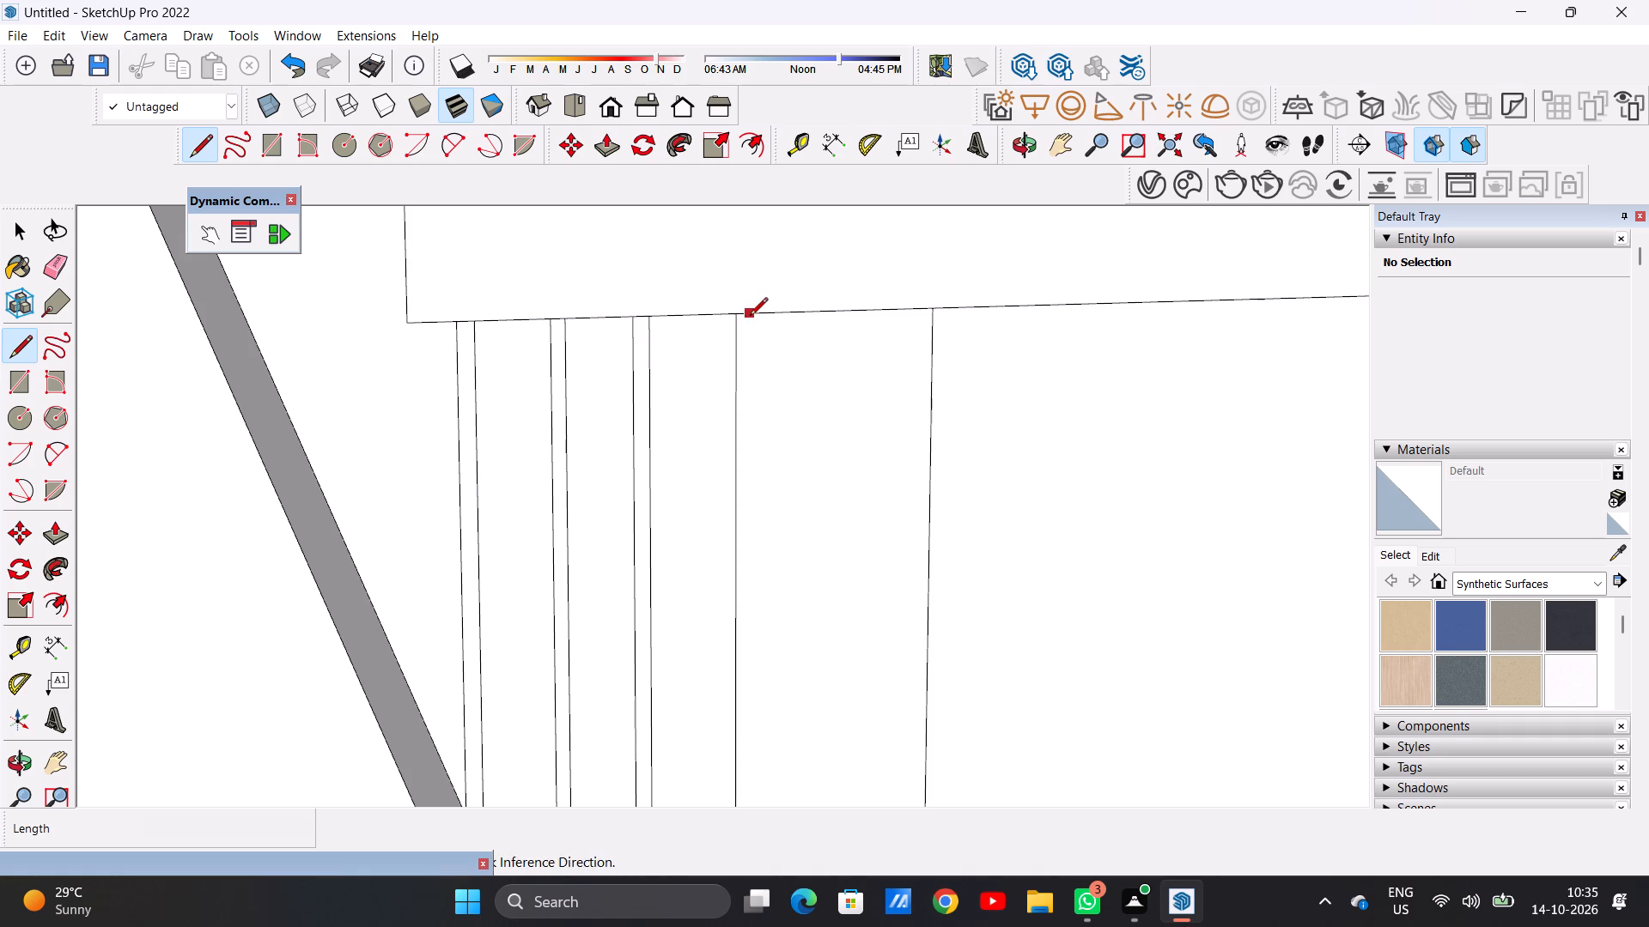
pyautogui.scroll(-11, 743, 382)
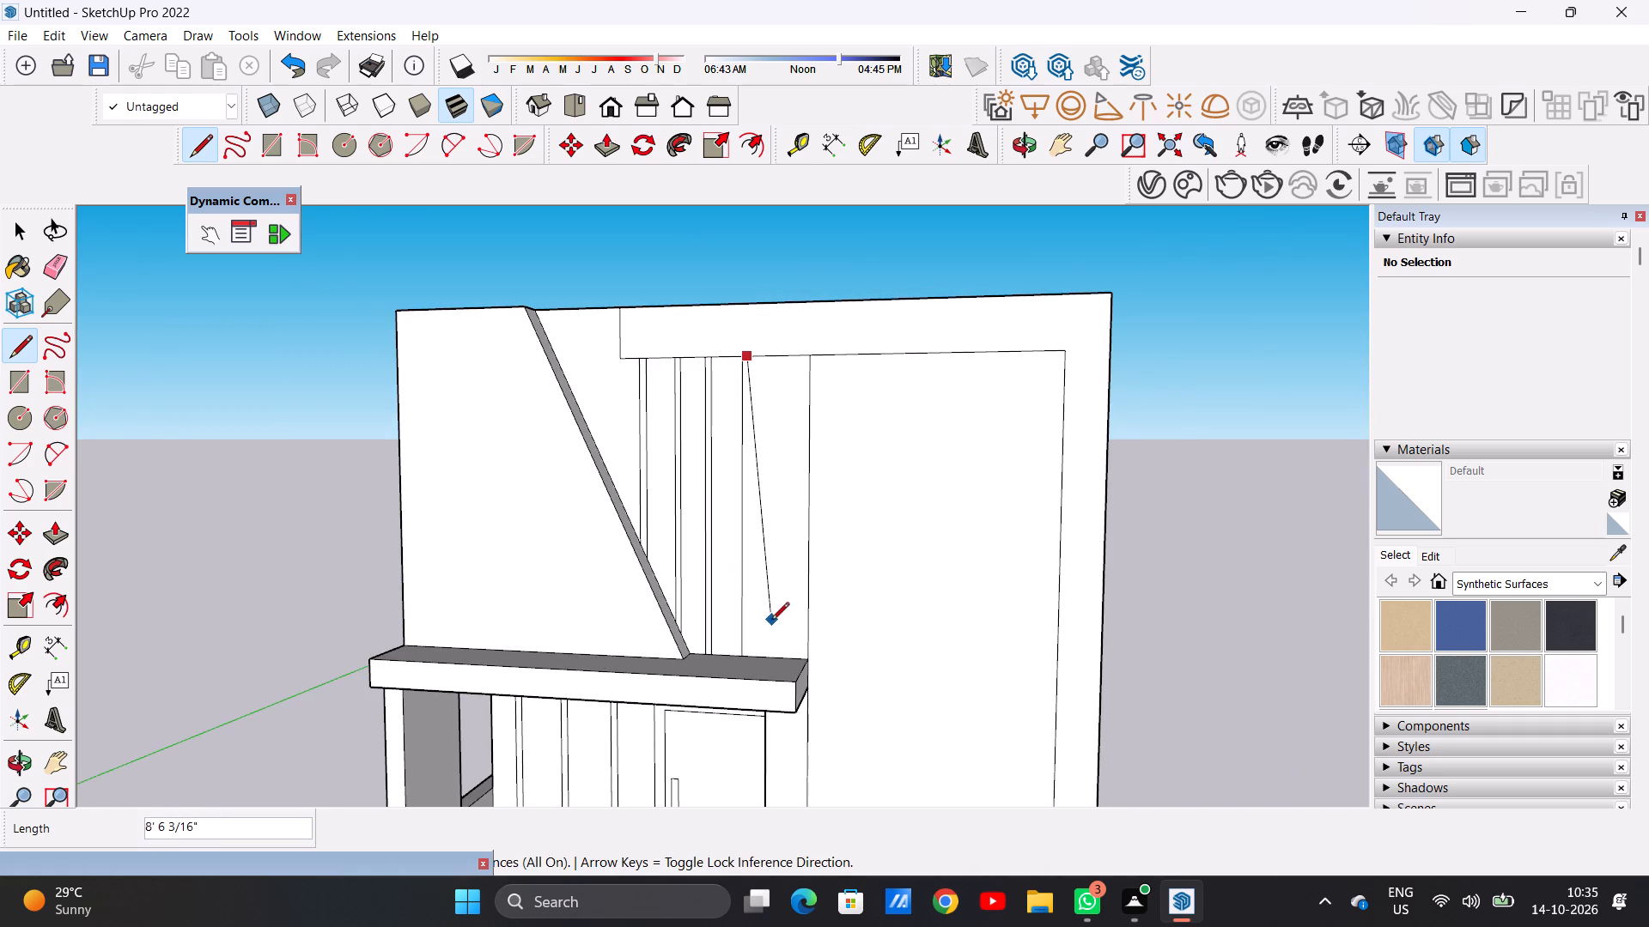
pyautogui.click(755, 654)
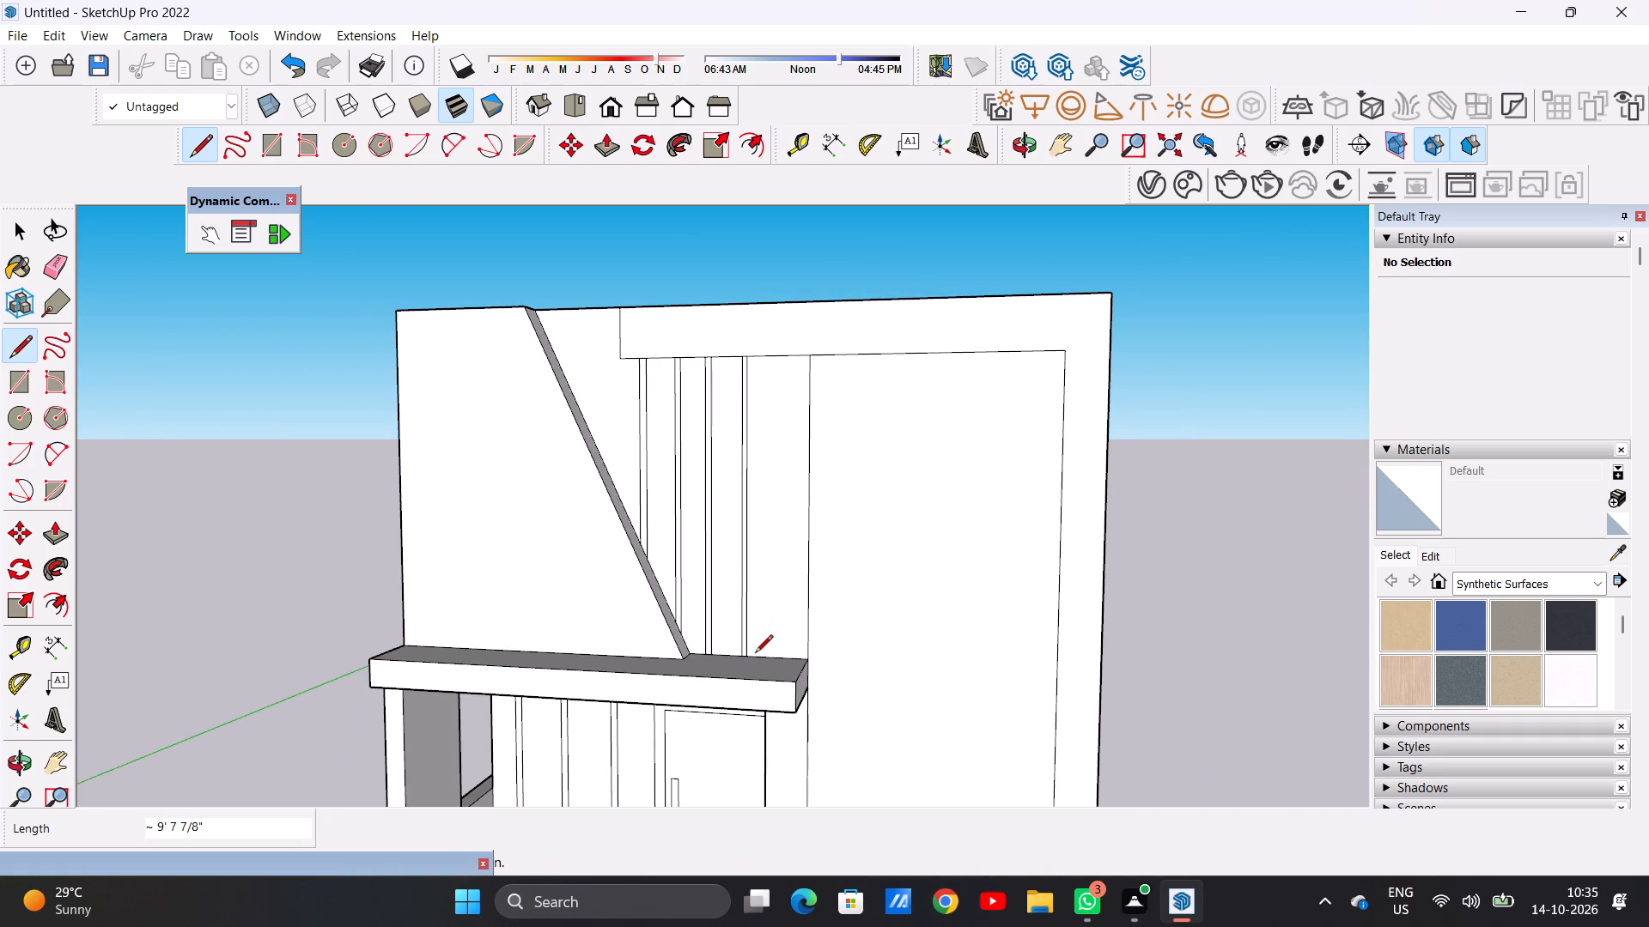
# Draw a vertical line about 9' 7 7/8" long from the top band's lower edge to the porch roof, between the fourth strip and tower edge.
pyautogui.scroll(5, 798, 386)
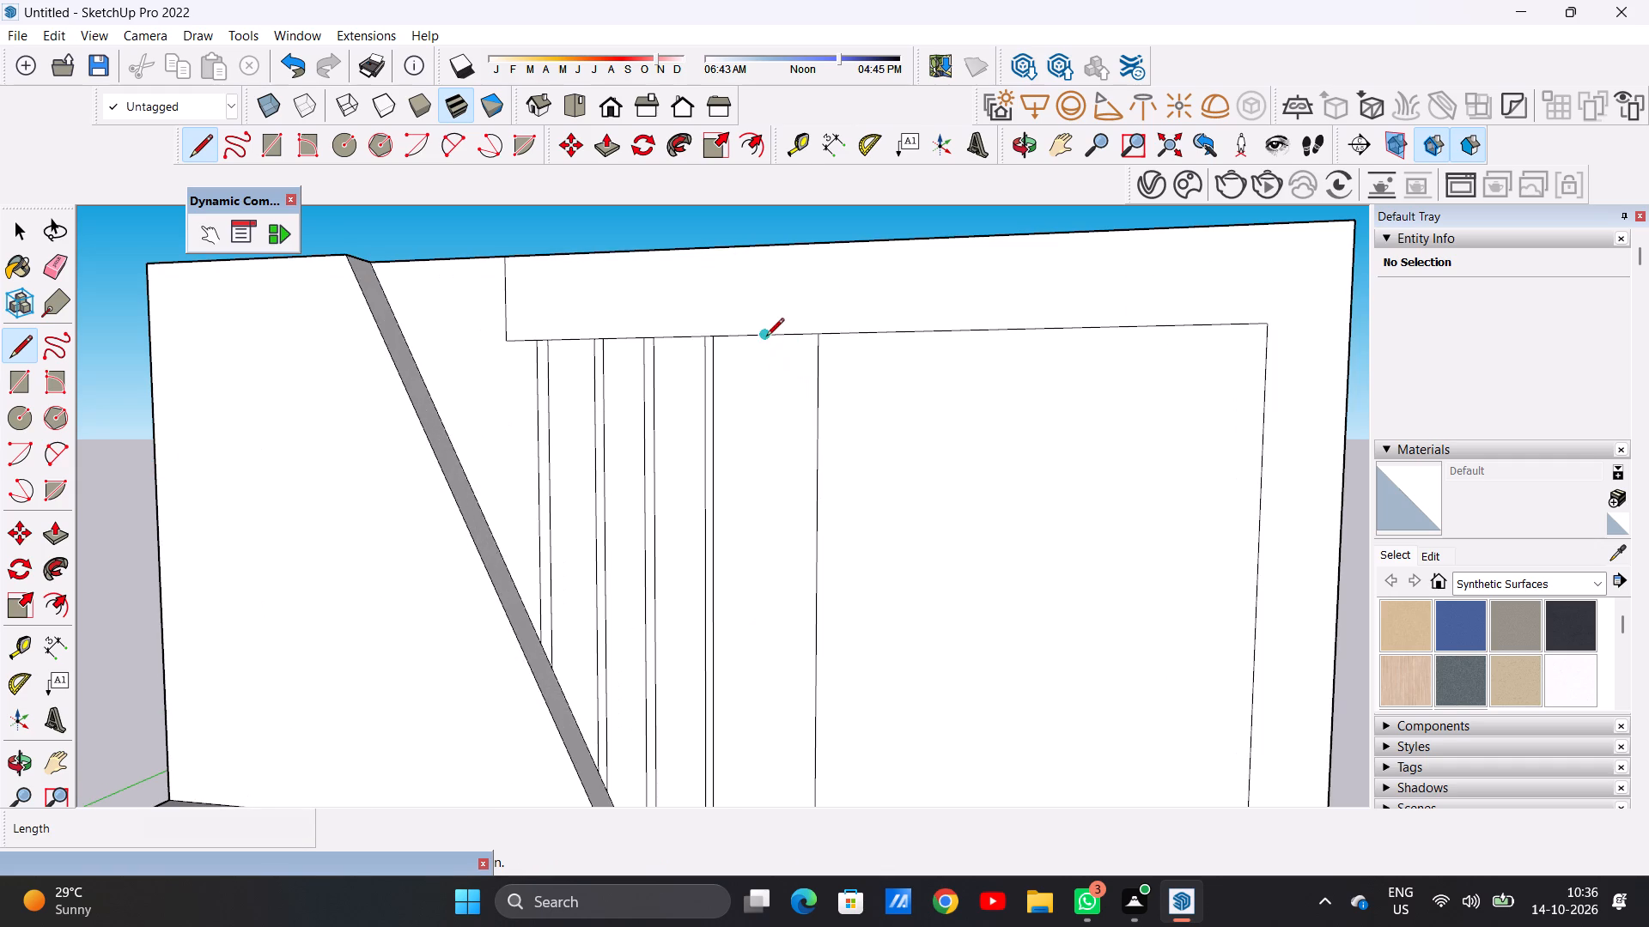
pyautogui.scroll(6, 773, 359)
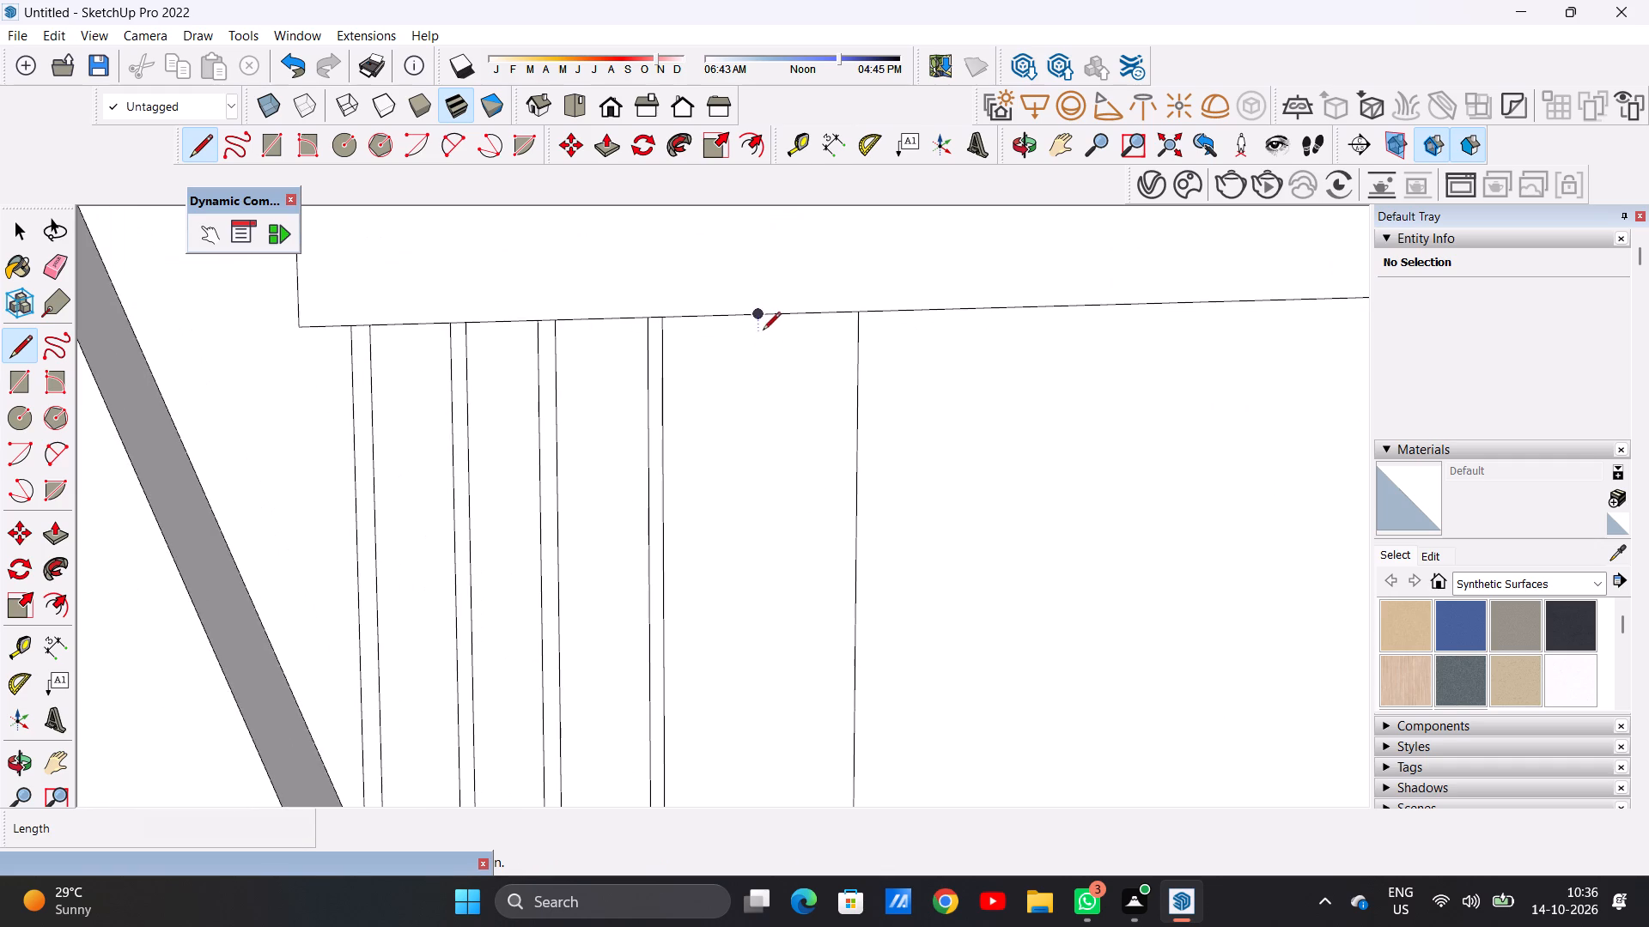
pyautogui.click(762, 315)
pyautogui.scroll(-13, 766, 430)
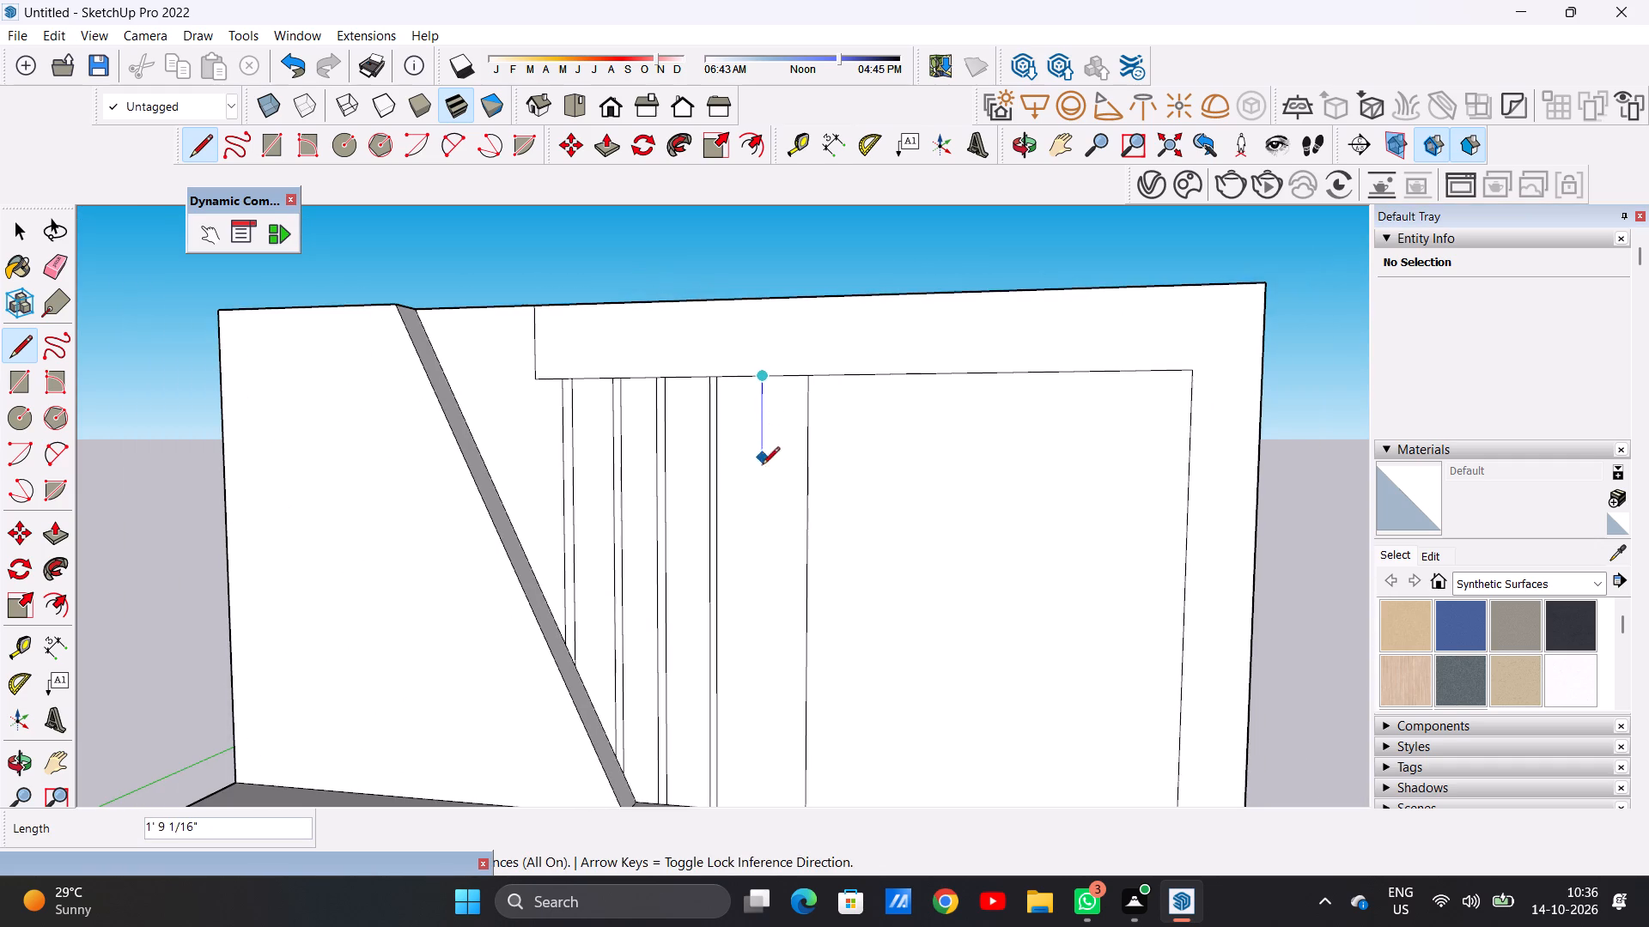
pyautogui.scroll(-6, 800, 460)
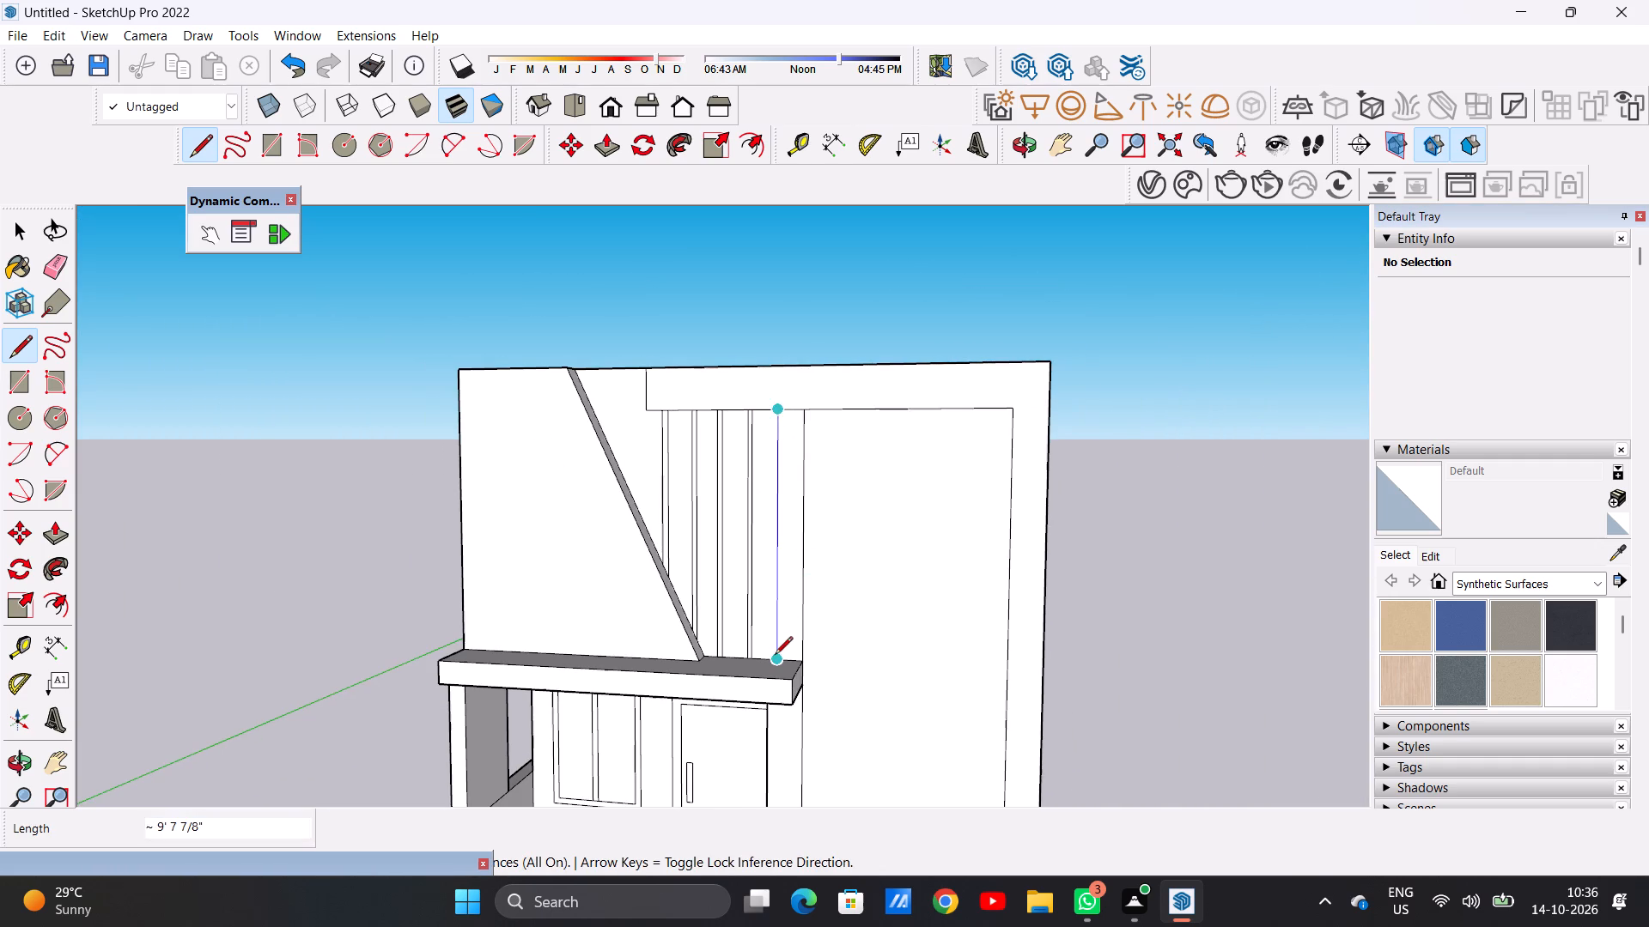
pyautogui.scroll(1, 775, 656)
pyautogui.scroll(-1, 775, 656)
pyautogui.scroll(8, 775, 656)
pyautogui.click(775, 663)
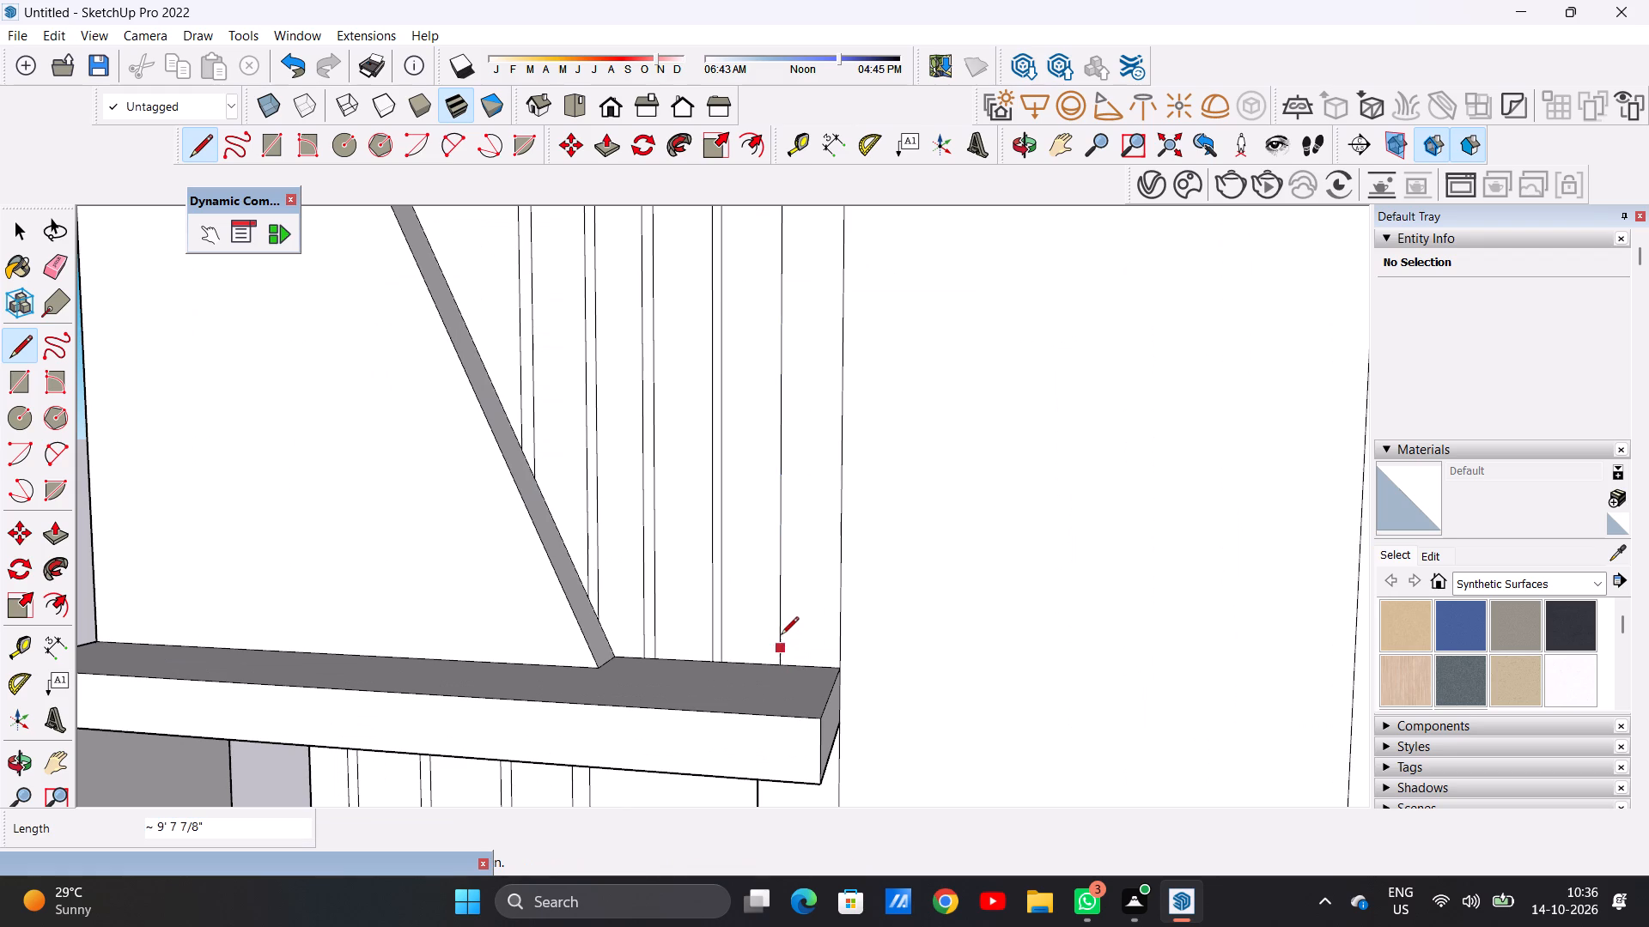
# Draw a parallel line about 9' 7 7/8" long close beside it from the porch roof up to the top band, forming the fifth narrow strip.
pyautogui.scroll(-6, 781, 635)
pyautogui.scroll(2, 781, 635)
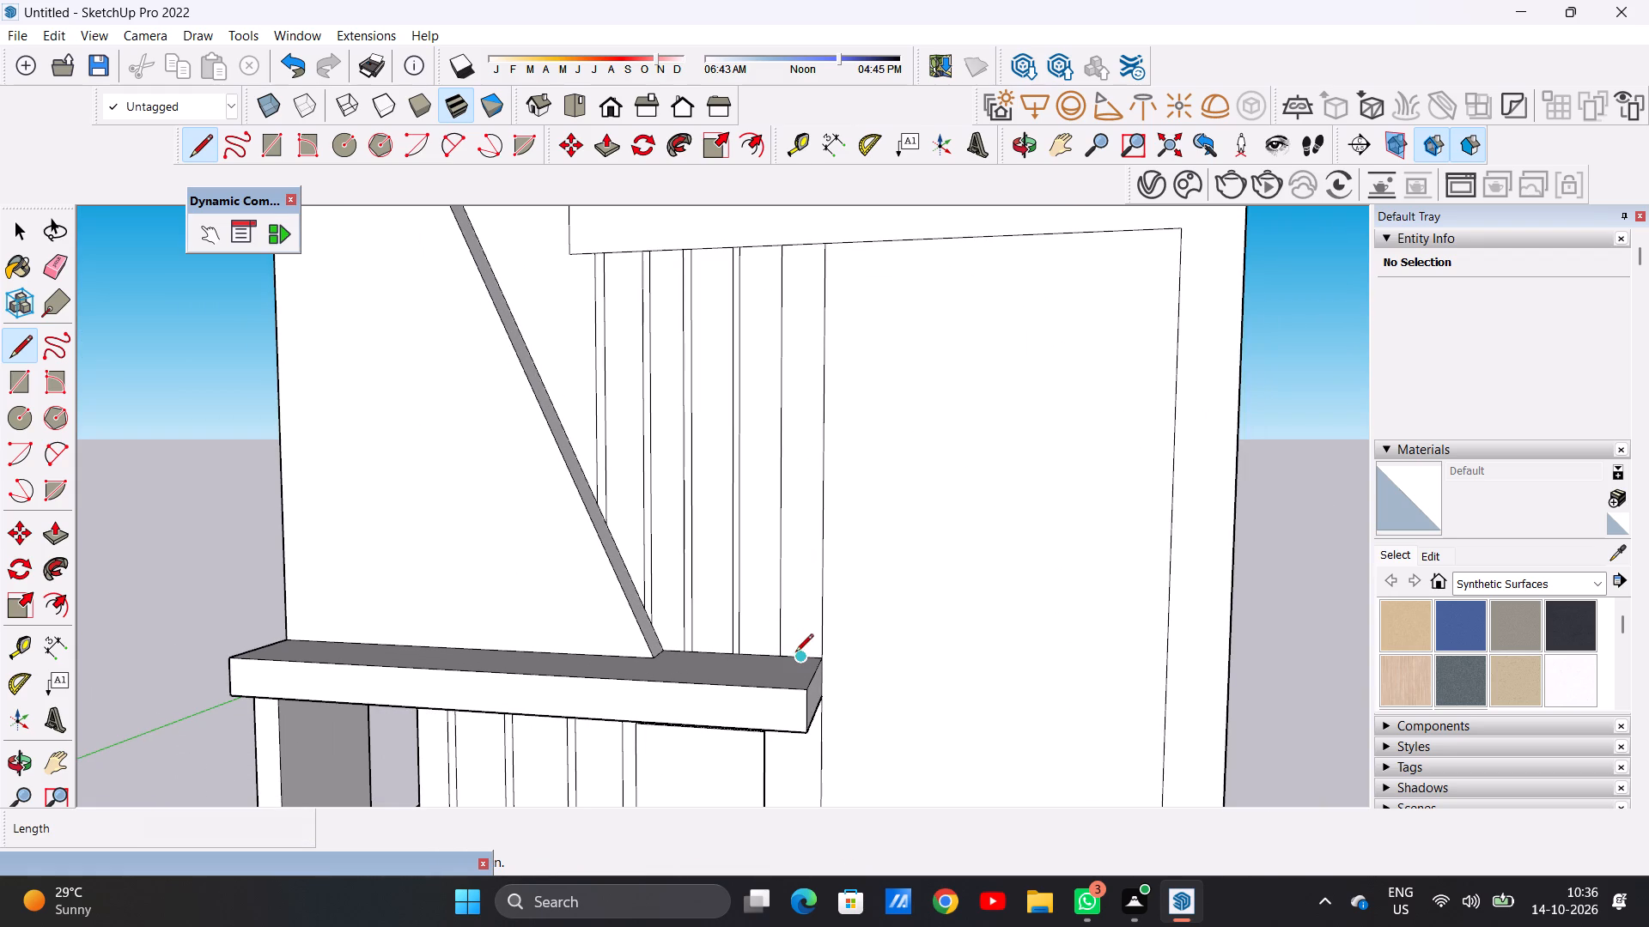
pyautogui.scroll(12, 795, 653)
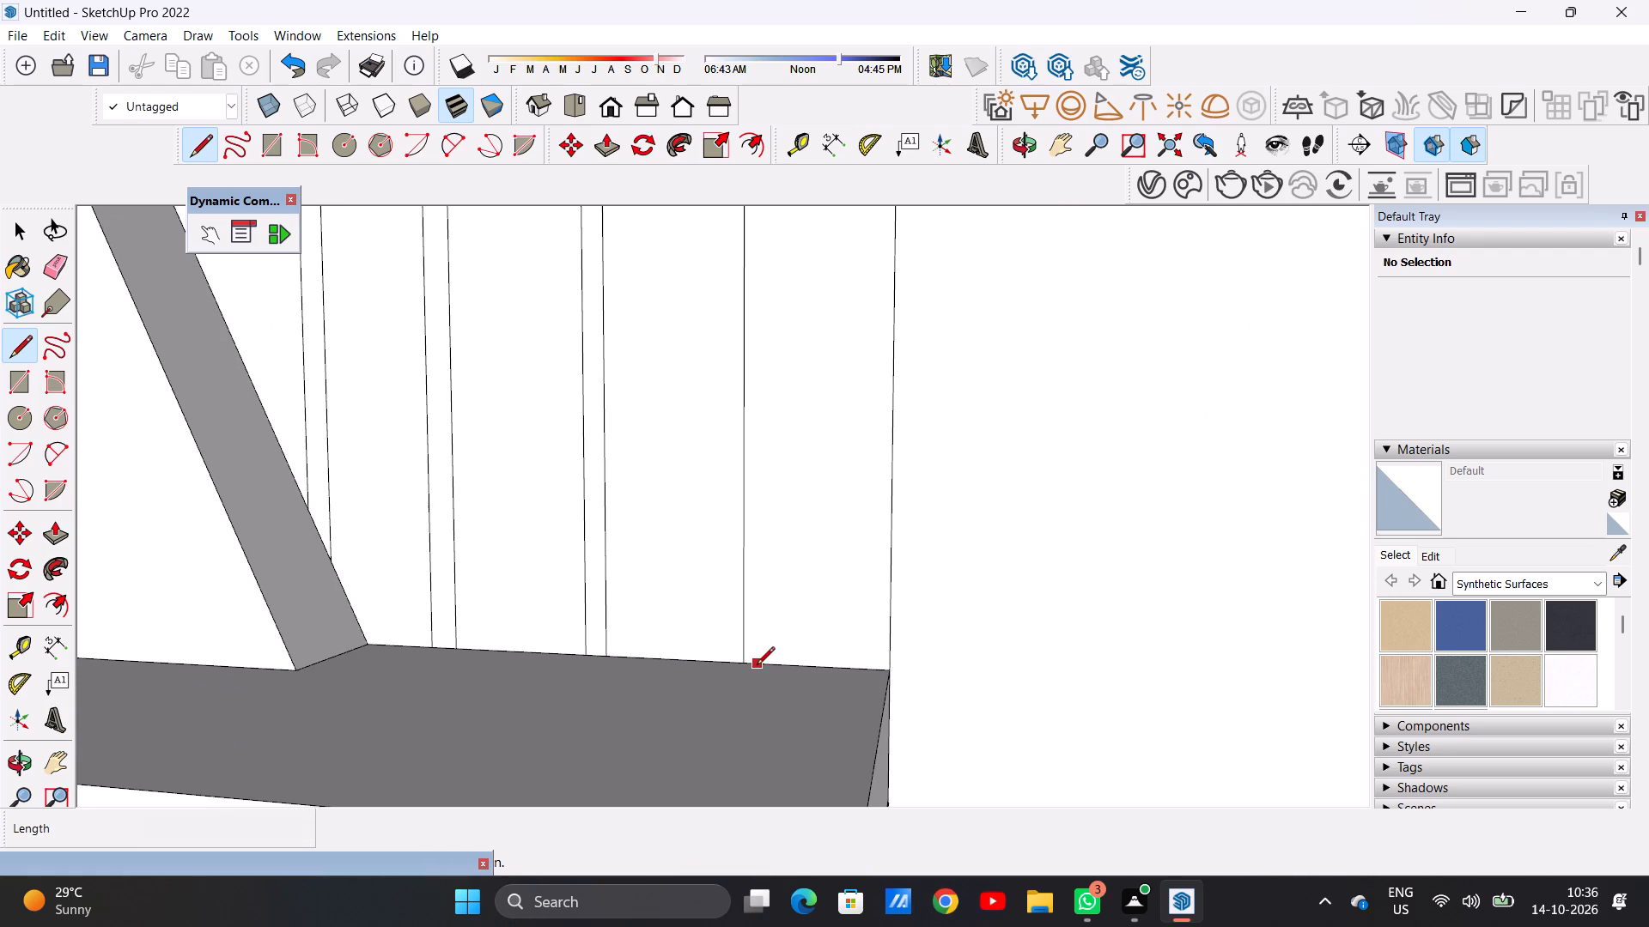
pyautogui.click(765, 664)
pyautogui.scroll(-18, 775, 570)
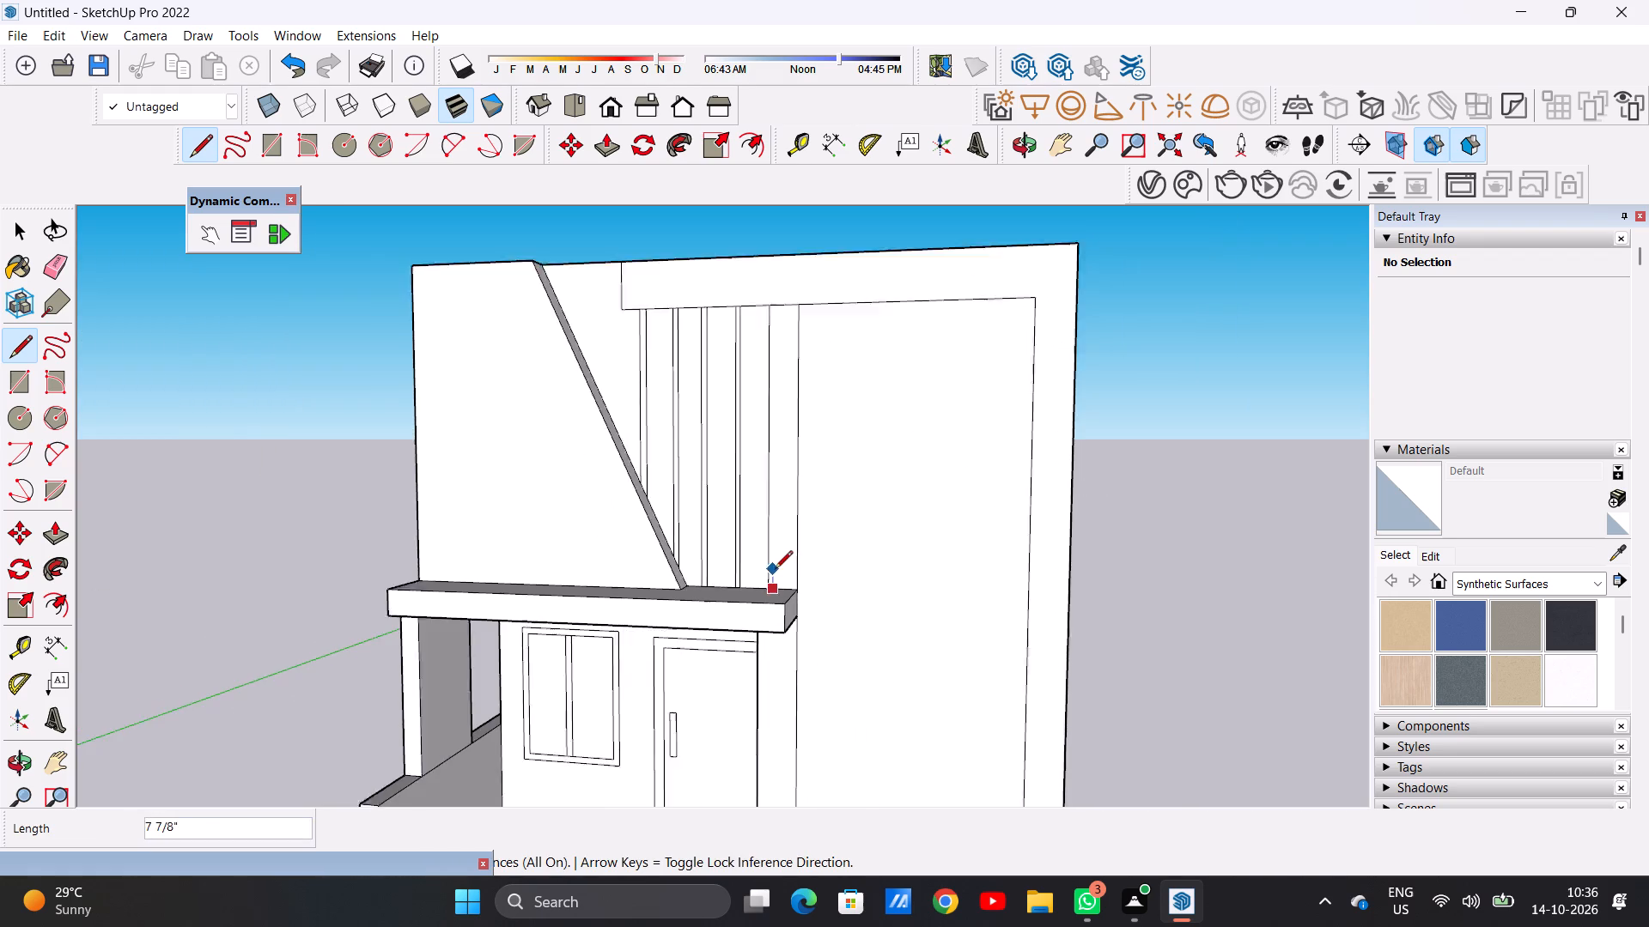
pyautogui.scroll(4, 791, 399)
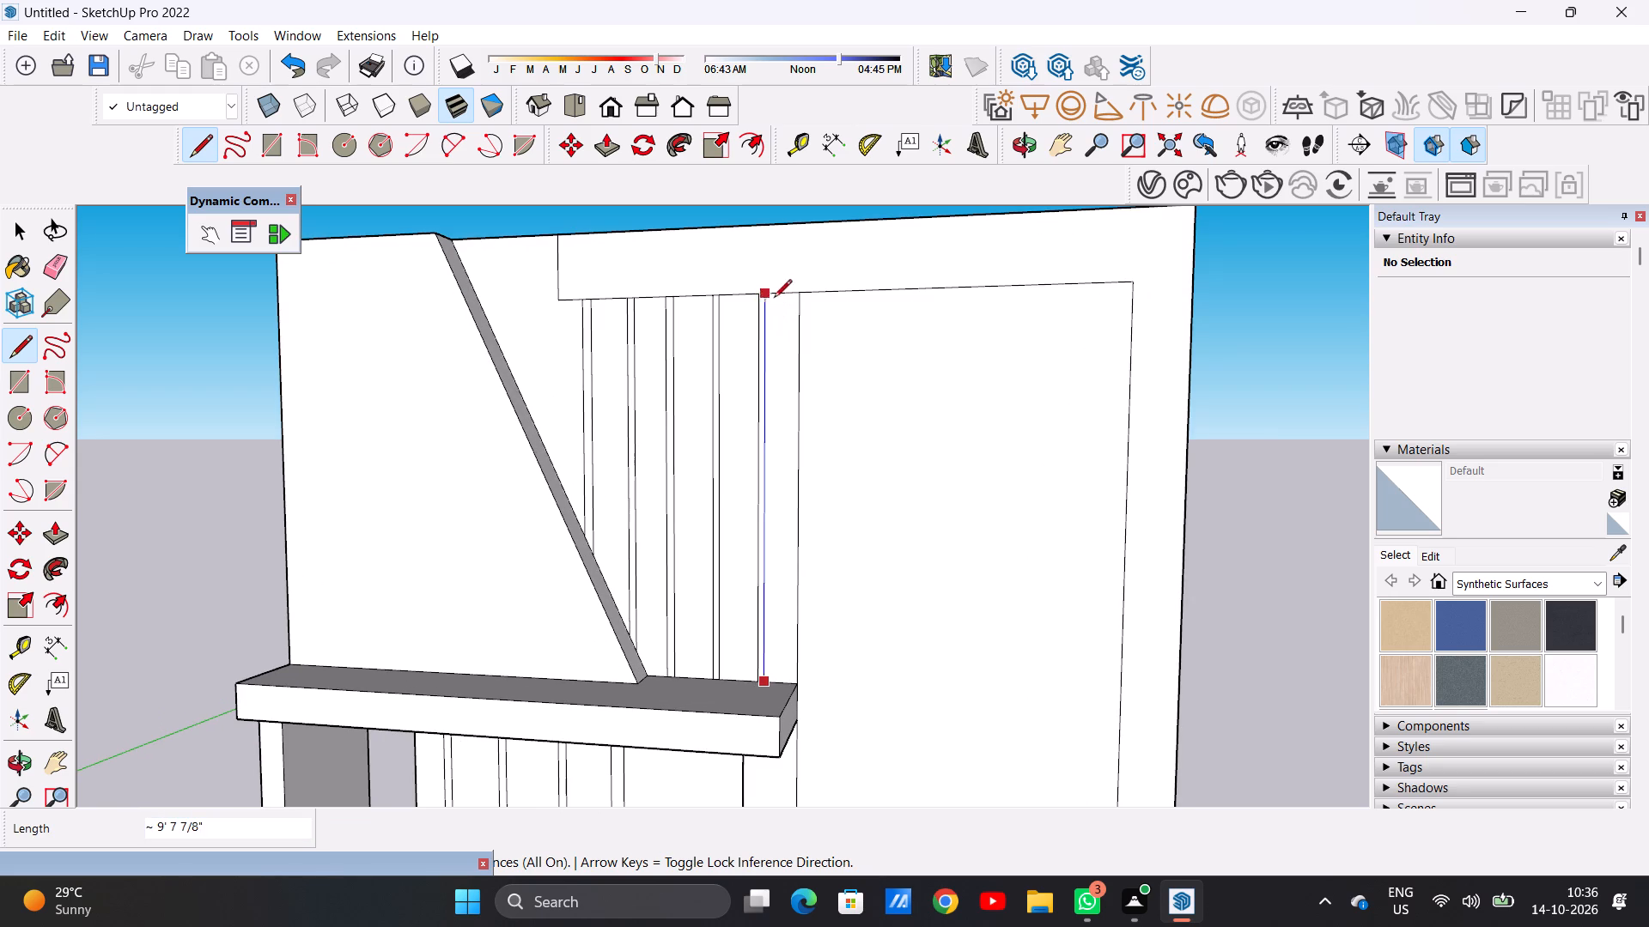
pyautogui.click(774, 294)
pyautogui.press('space')
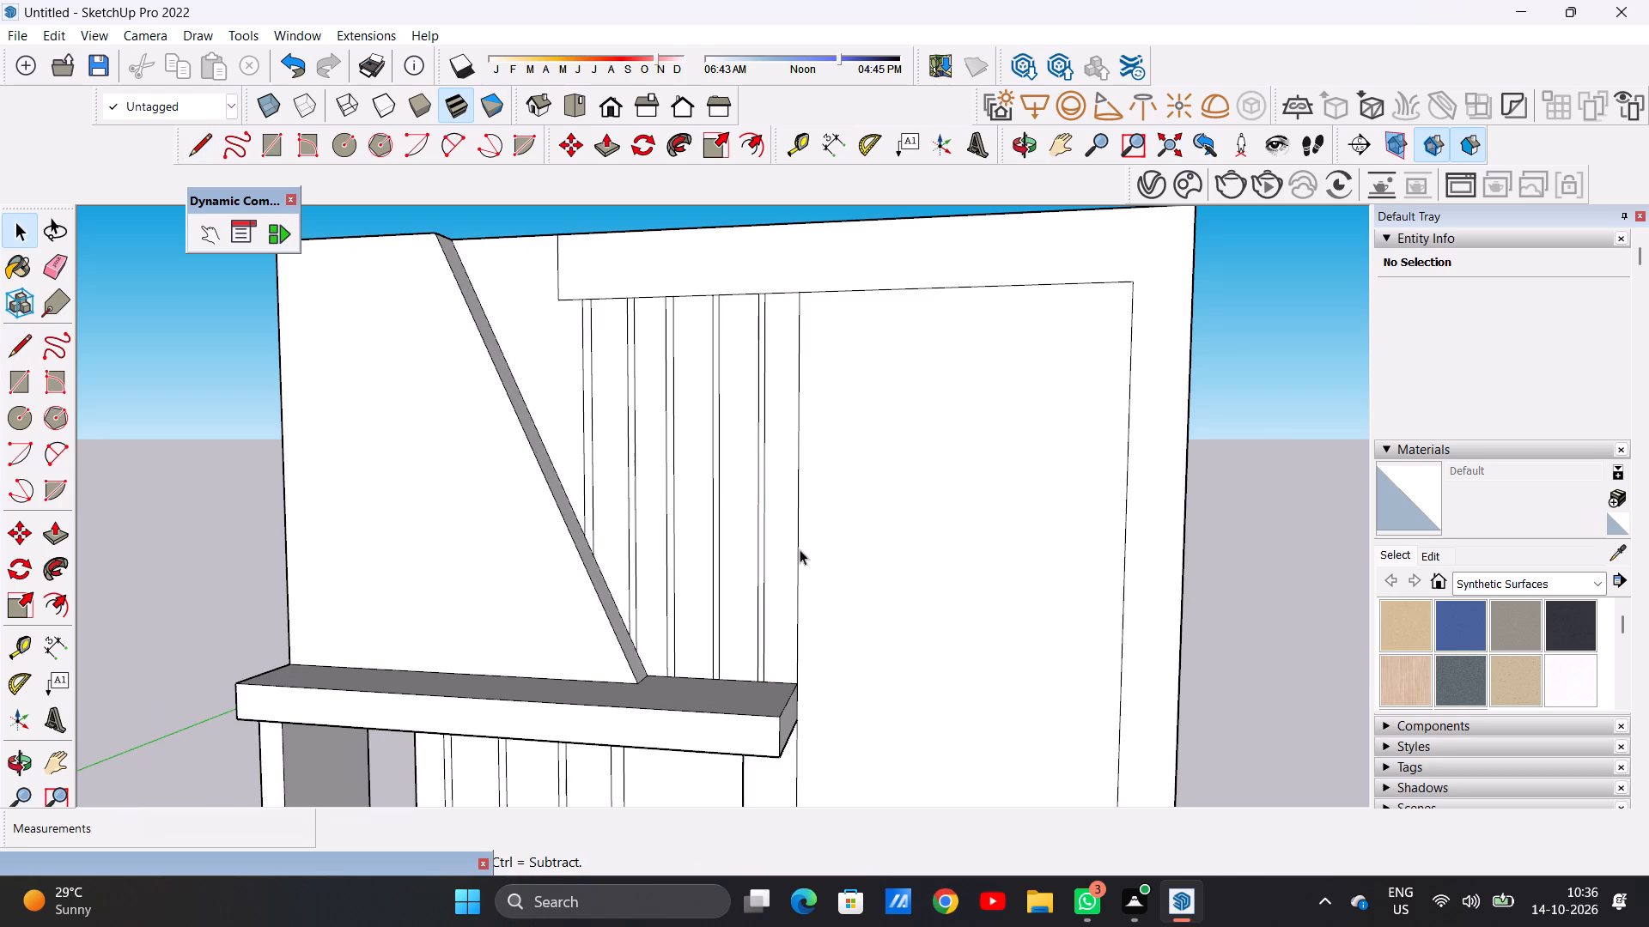
# Examine the facade's vertical strips and the wall area between the slanted projection and the top band.
pyautogui.scroll(-12, 797, 554)
pyautogui.moveTo(755, 560); pyautogui.dragTo(777, 561, button='middle')
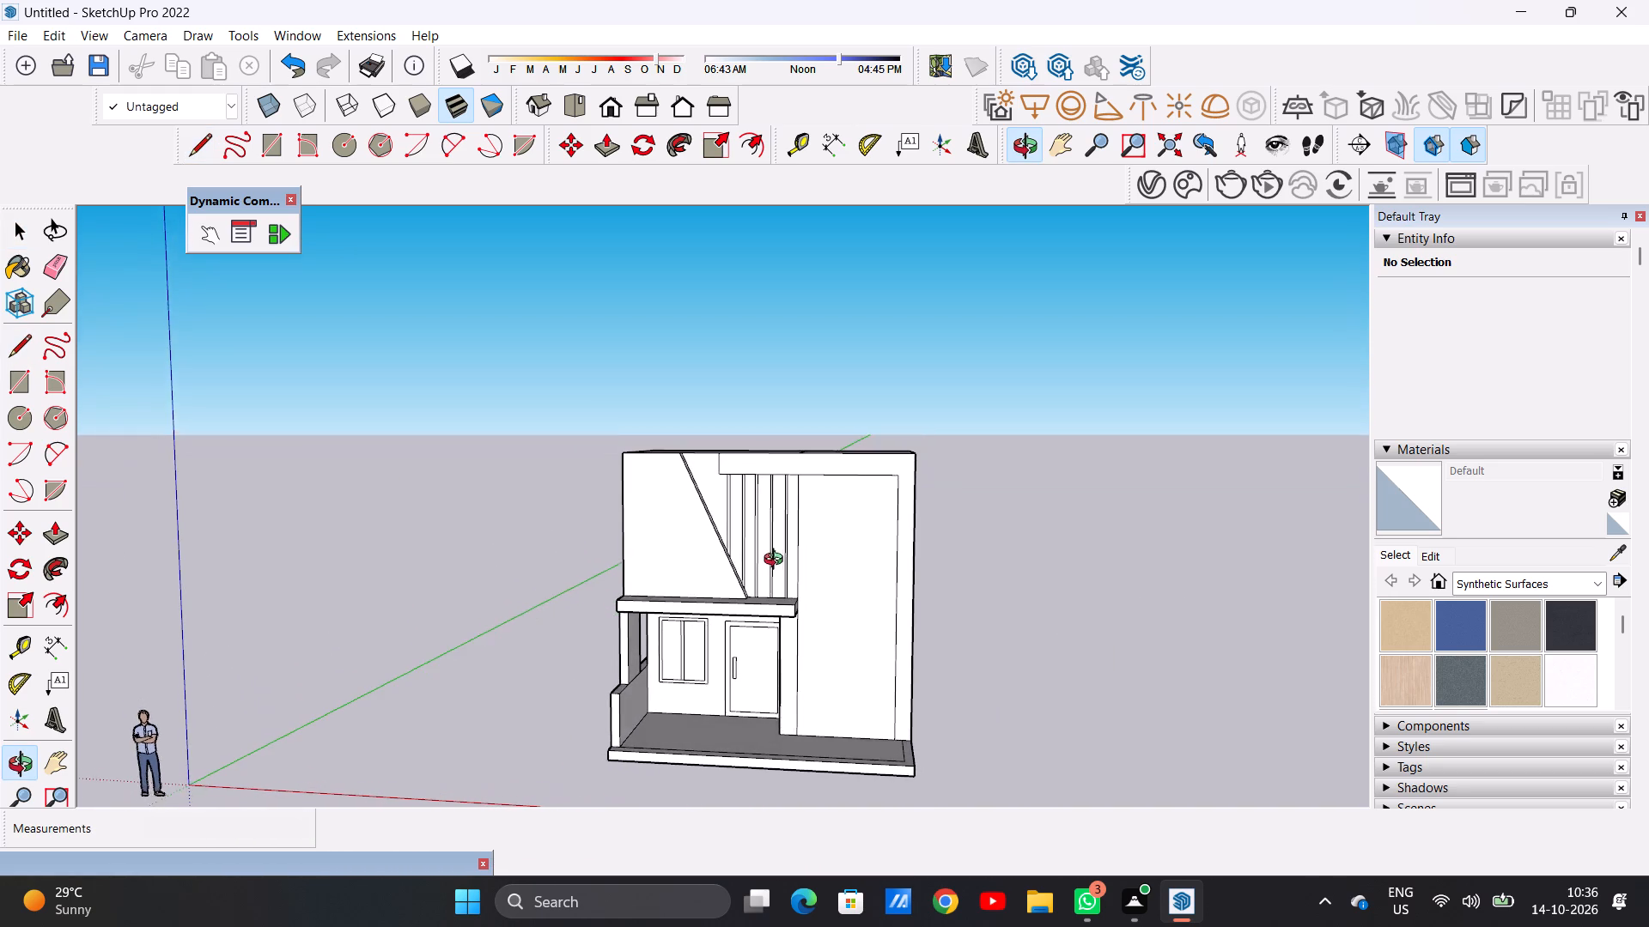
pyautogui.moveTo(777, 561); pyautogui.dragTo(792, 557, button='middle')
pyautogui.scroll(4, 769, 526)
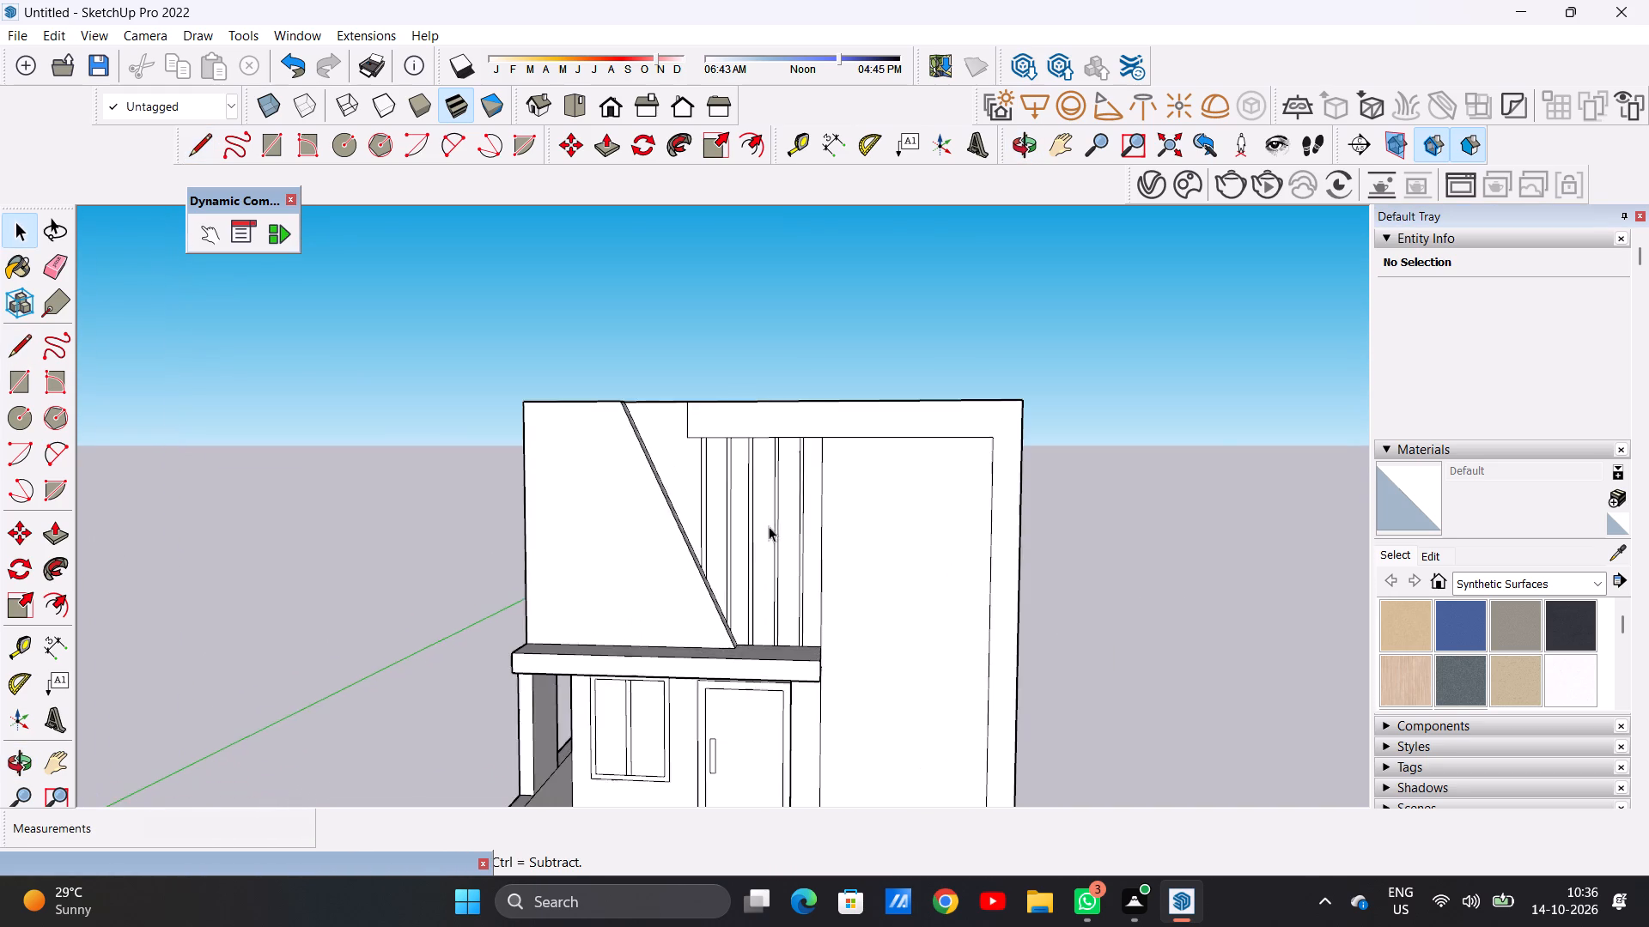
pyautogui.scroll(9, 769, 526)
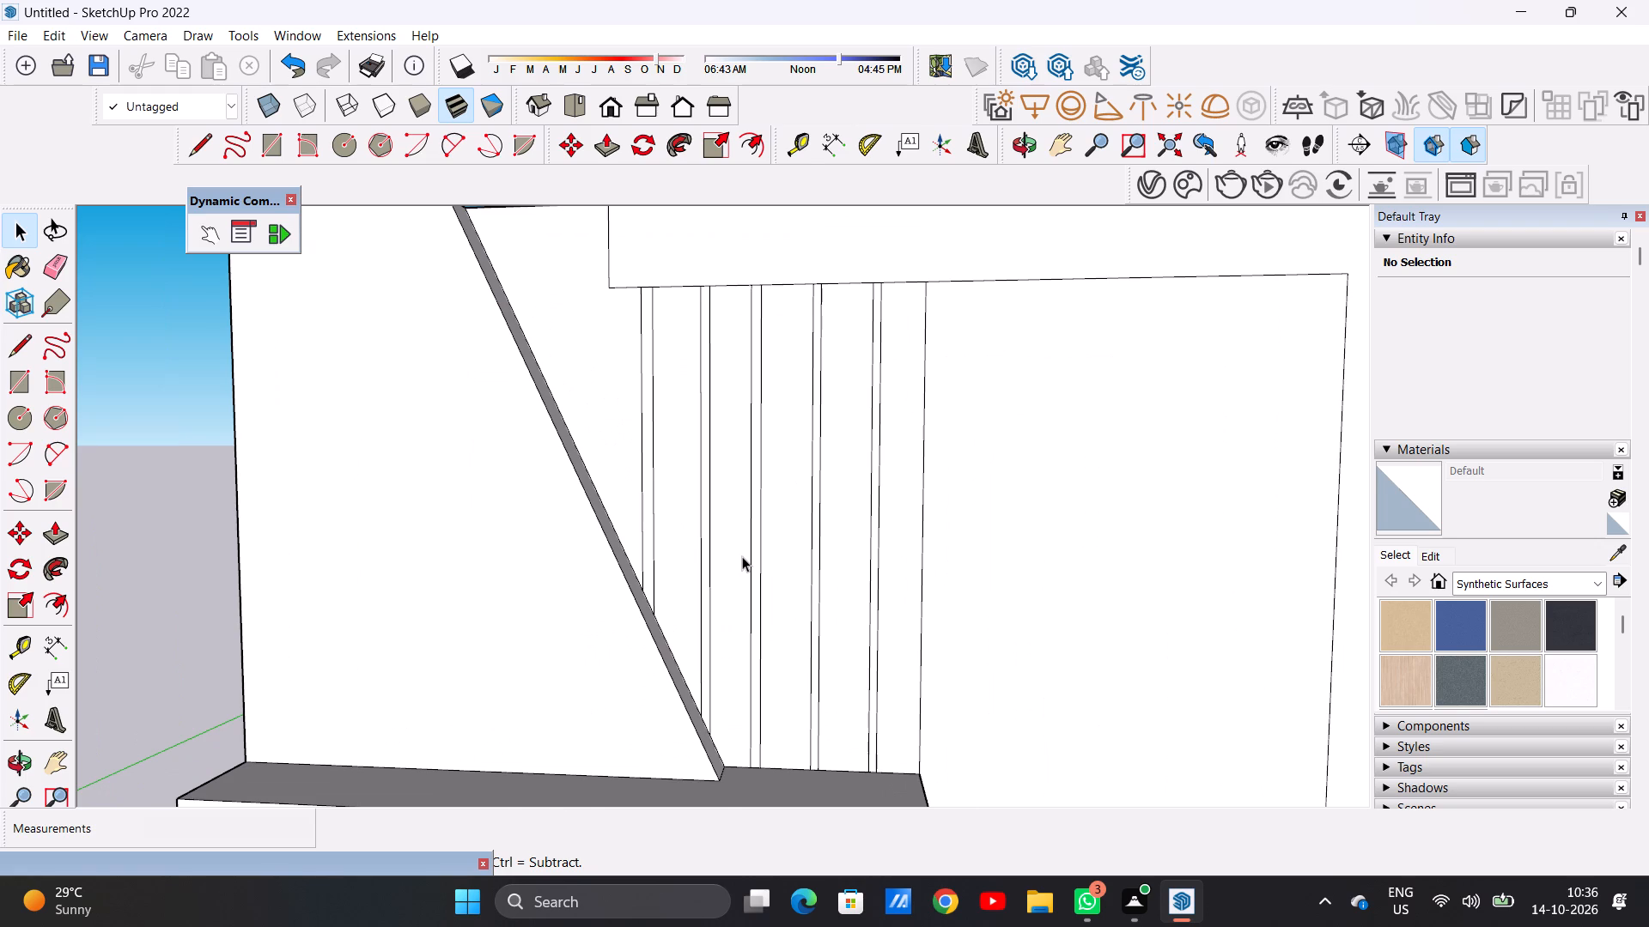
pyautogui.scroll(-7, 742, 556)
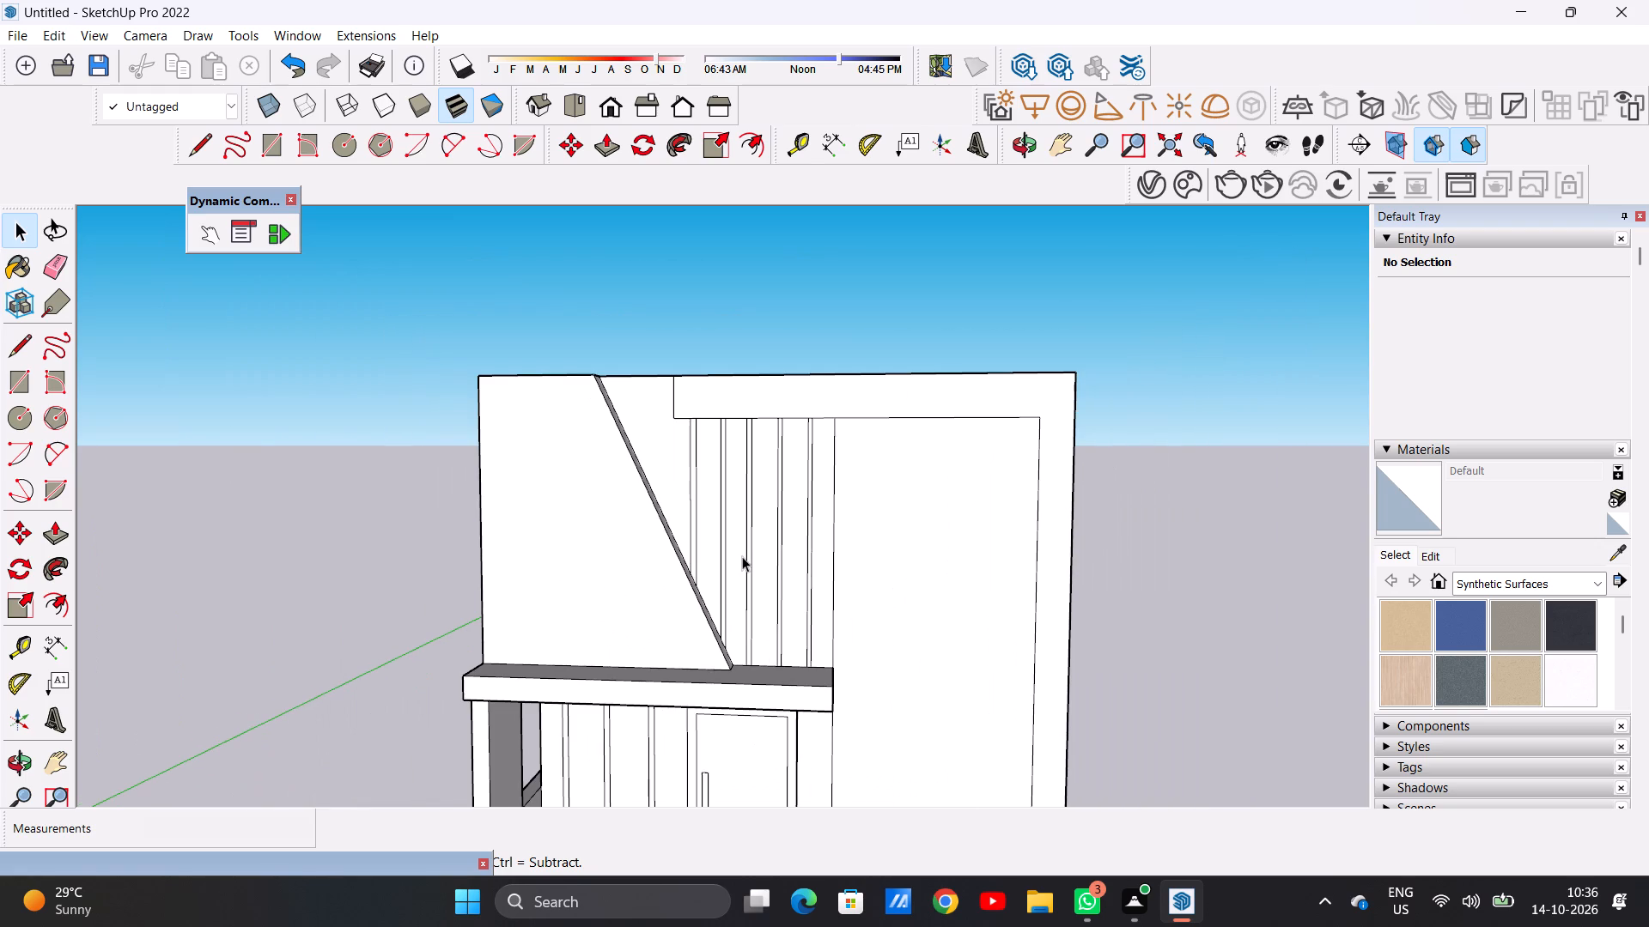
pyautogui.scroll(-3, 739, 554)
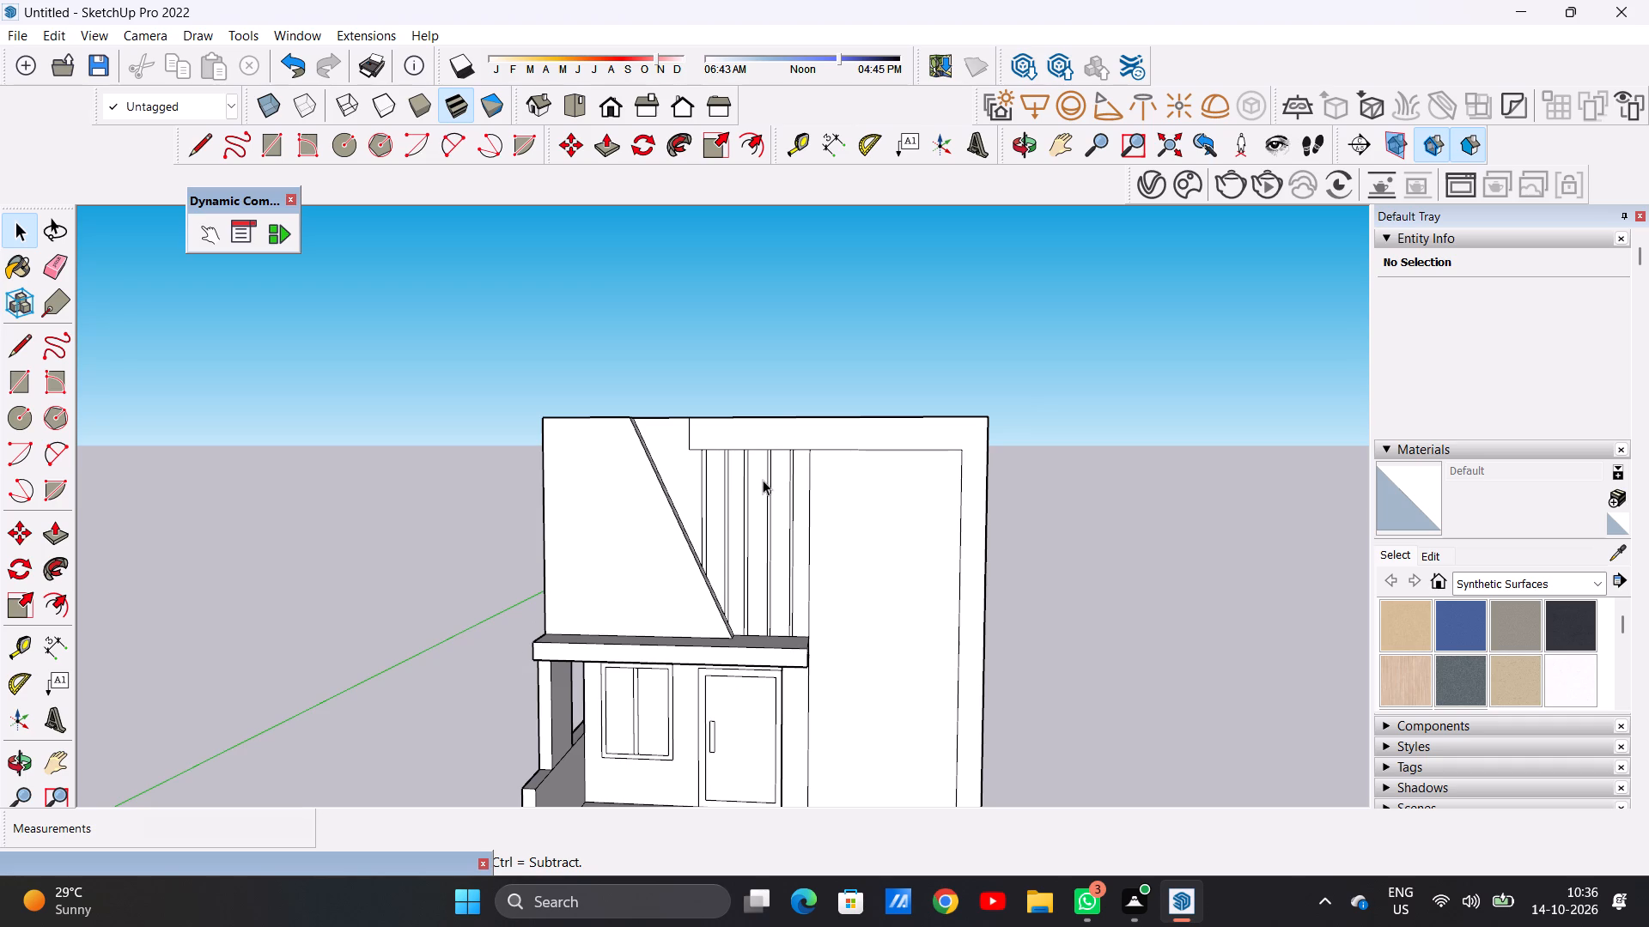
pyautogui.scroll(8, 680, 442)
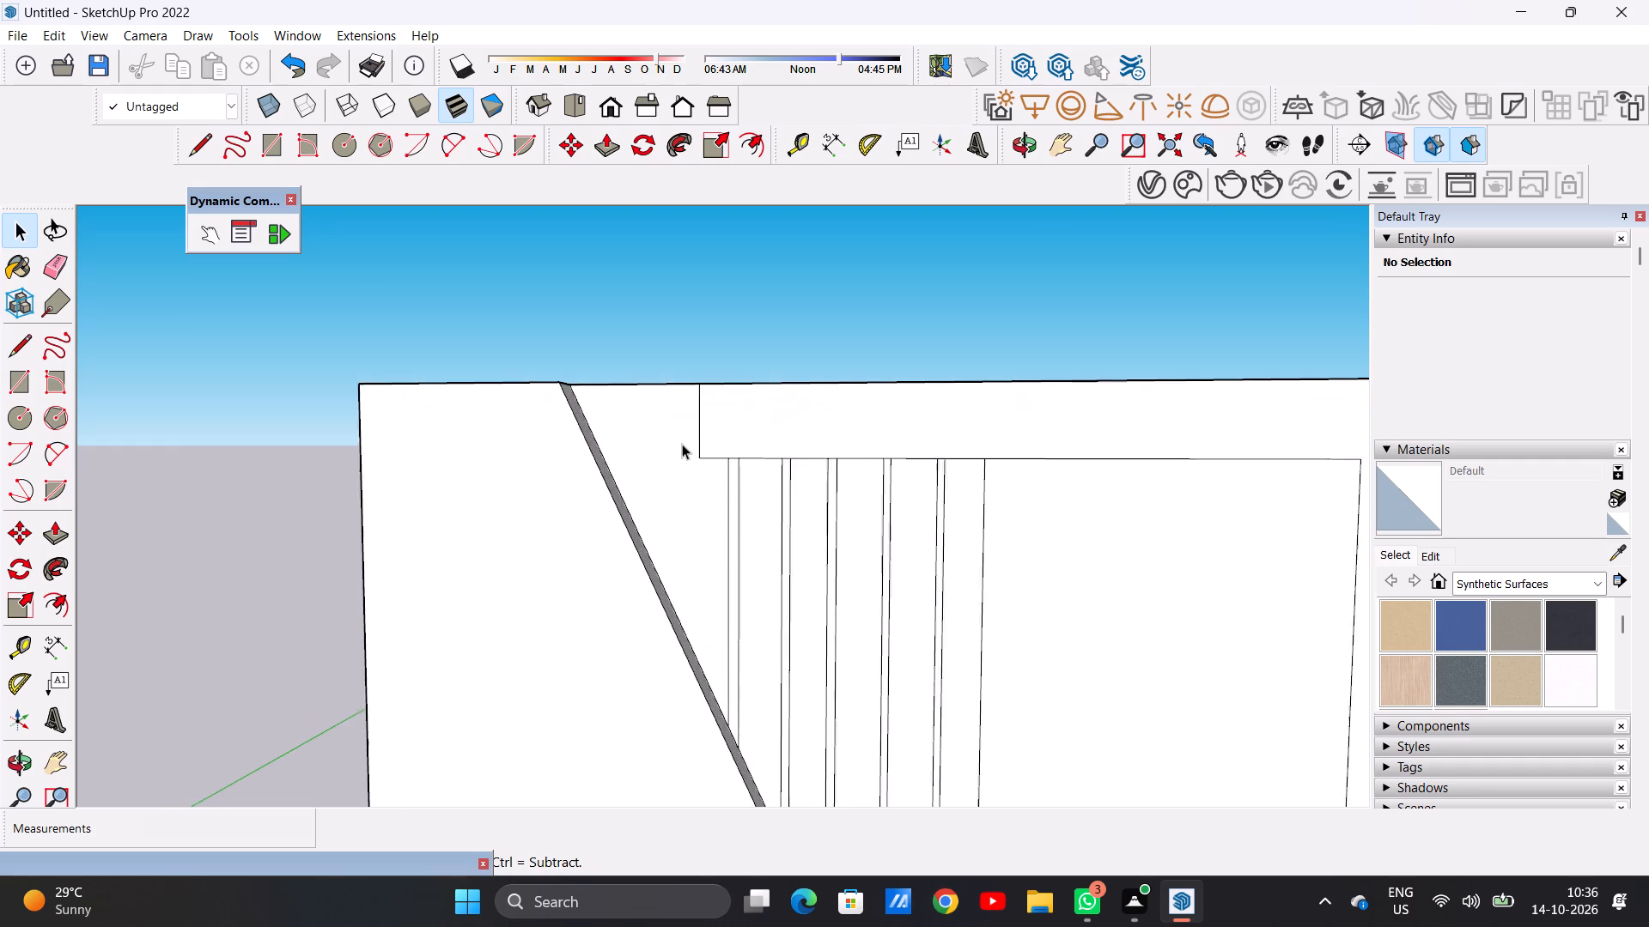
pyautogui.scroll(3, 682, 444)
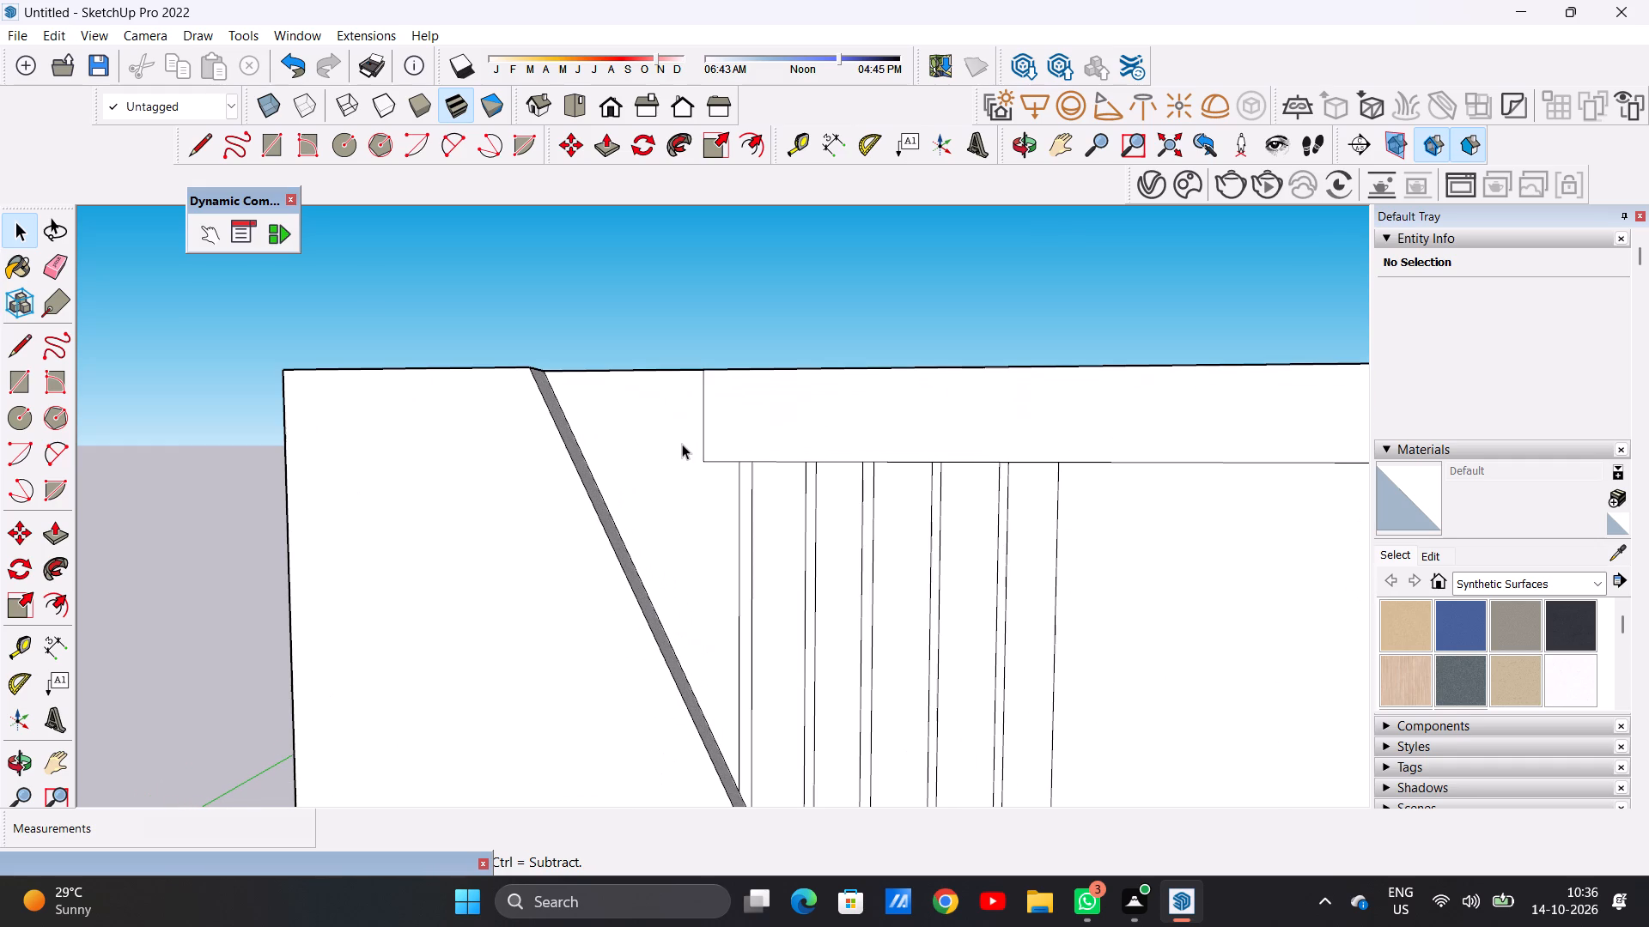
pyautogui.press('l')
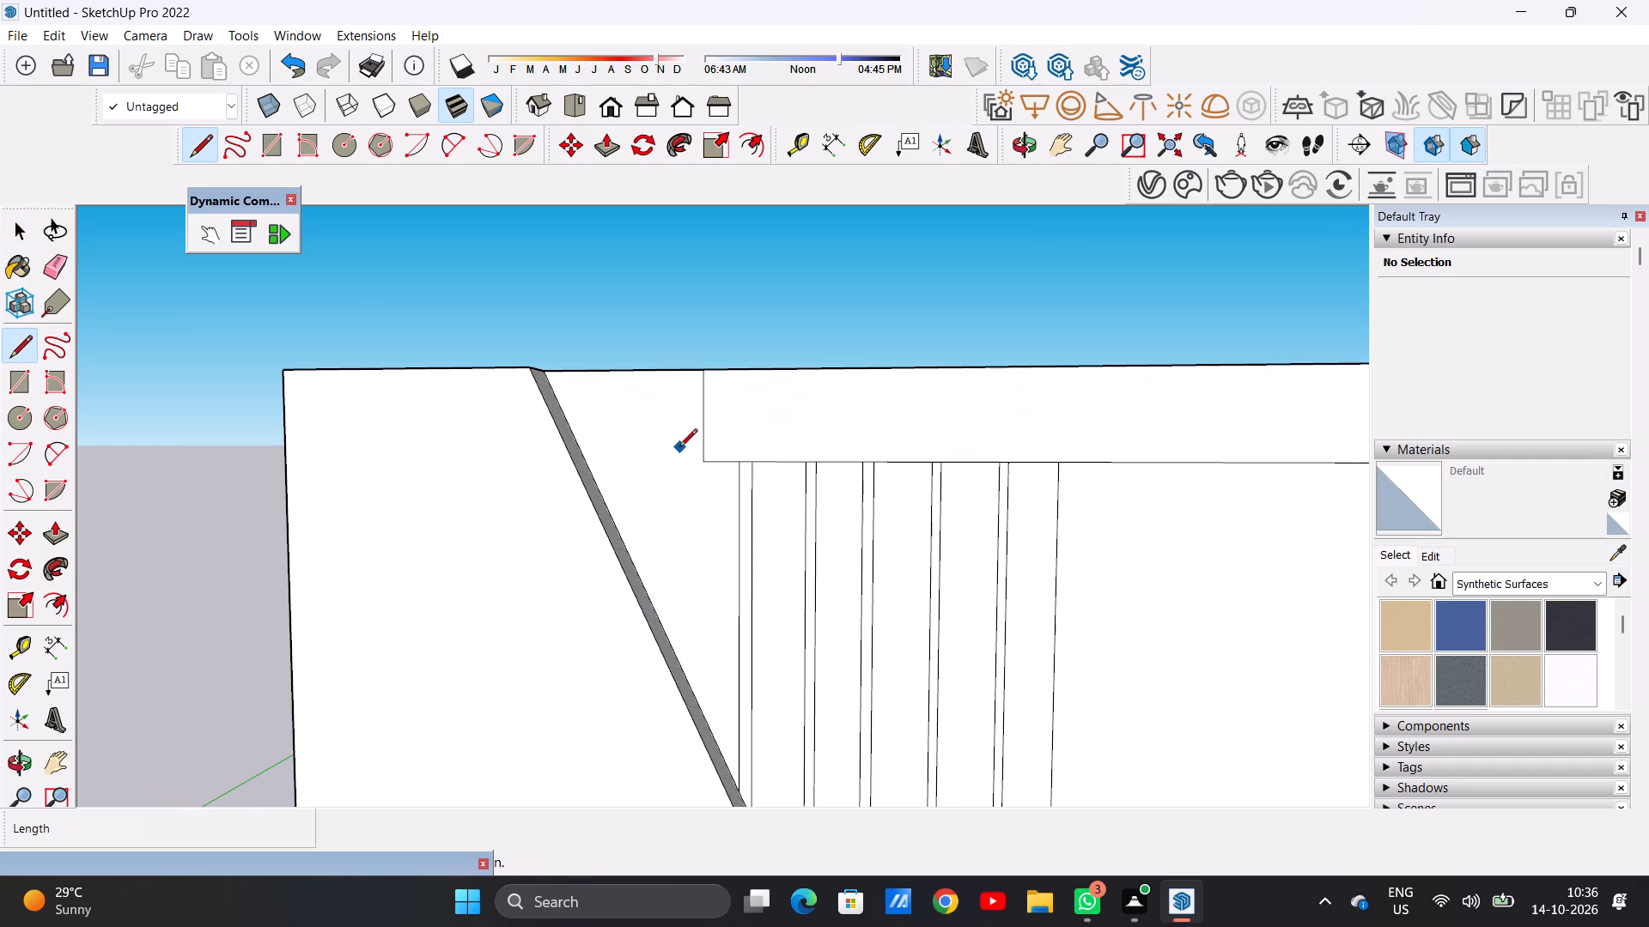
pyautogui.scroll(3, 663, 447)
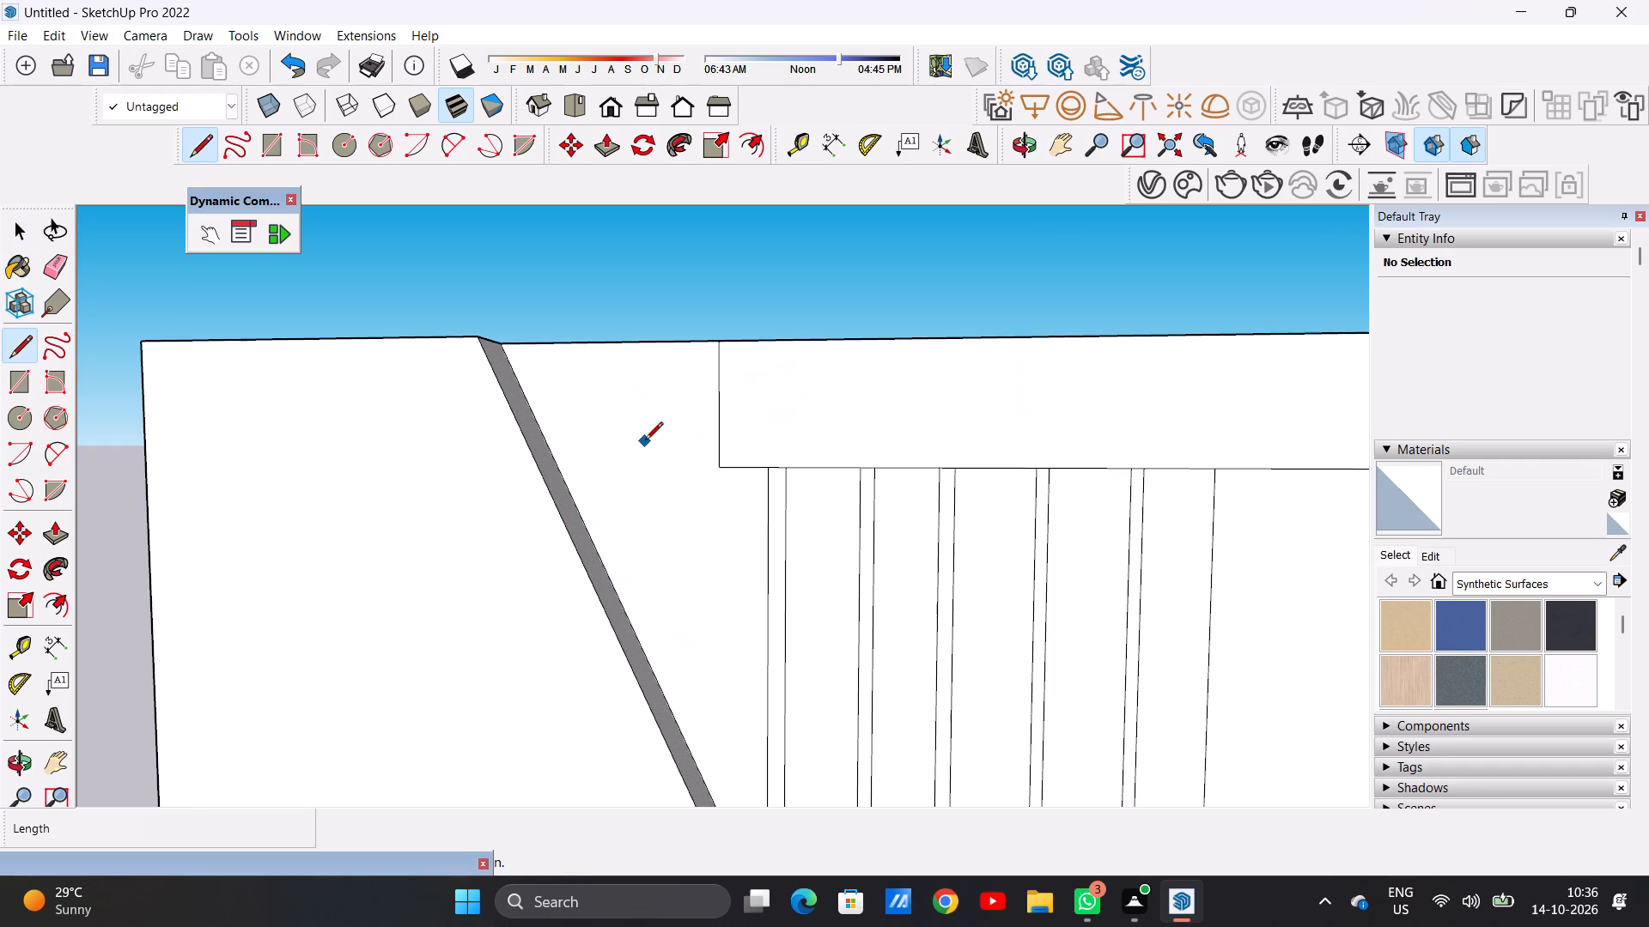
pyautogui.press('space')
pyautogui.scroll(-6, 581, 421)
pyautogui.moveTo(482, 396); pyautogui.dragTo(553, 530, button='middle')
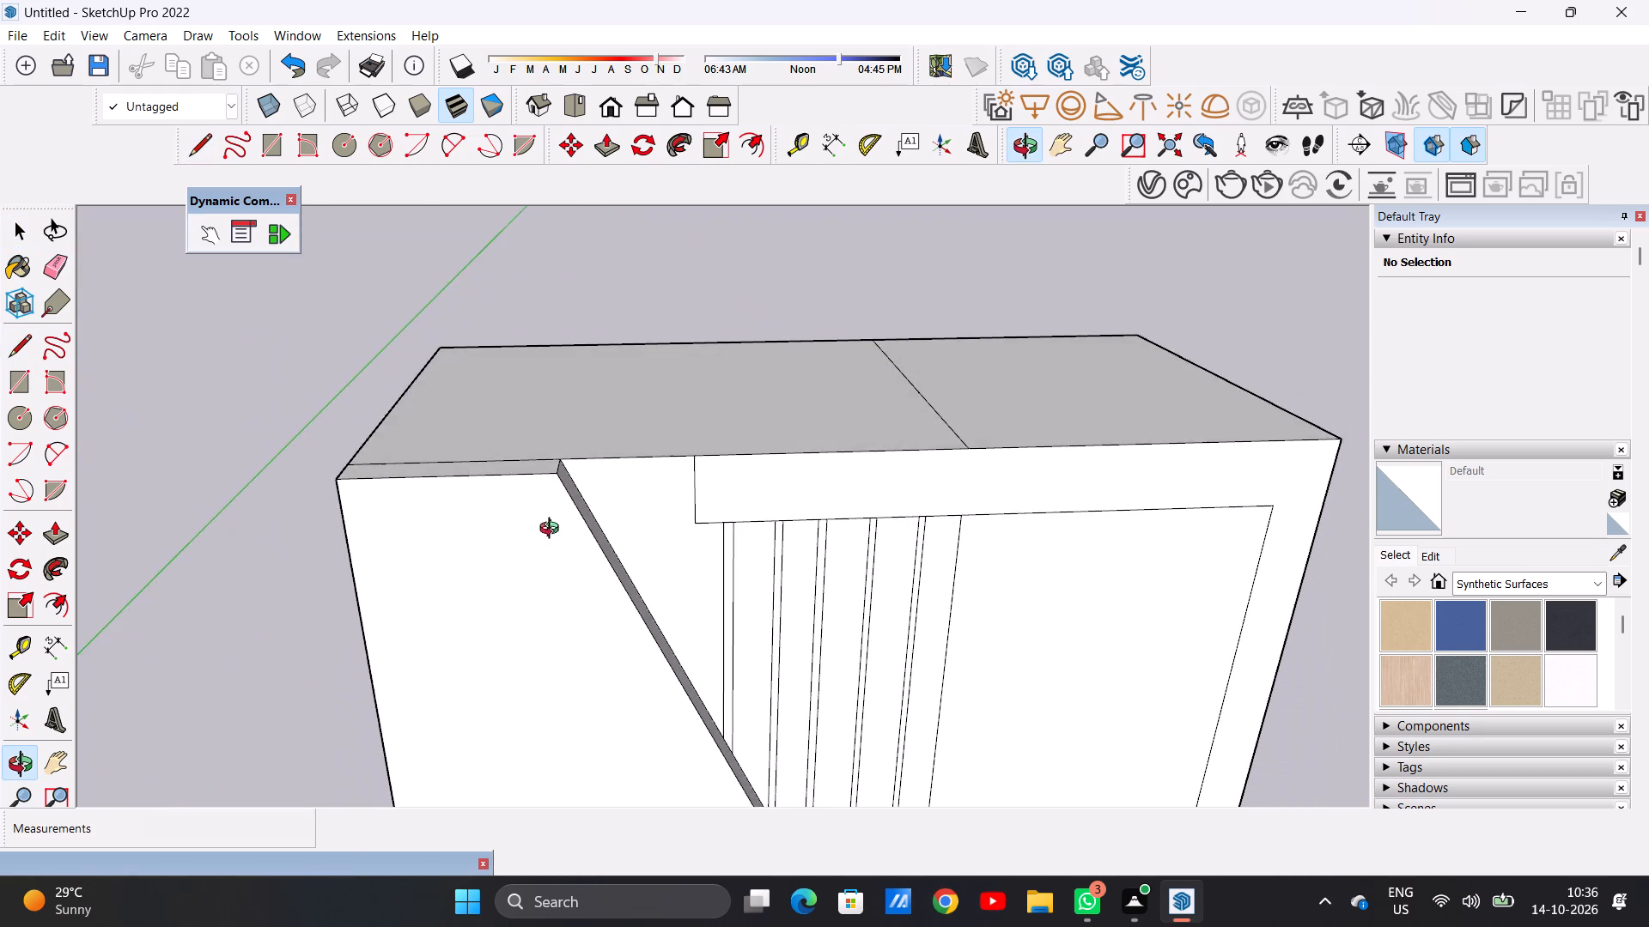
pyautogui.moveTo(553, 530); pyautogui.dragTo(505, 404, button='middle')
pyautogui.scroll(3, 608, 408)
pyautogui.moveTo(608, 409); pyautogui.dragTo(545, 403, button='middle')
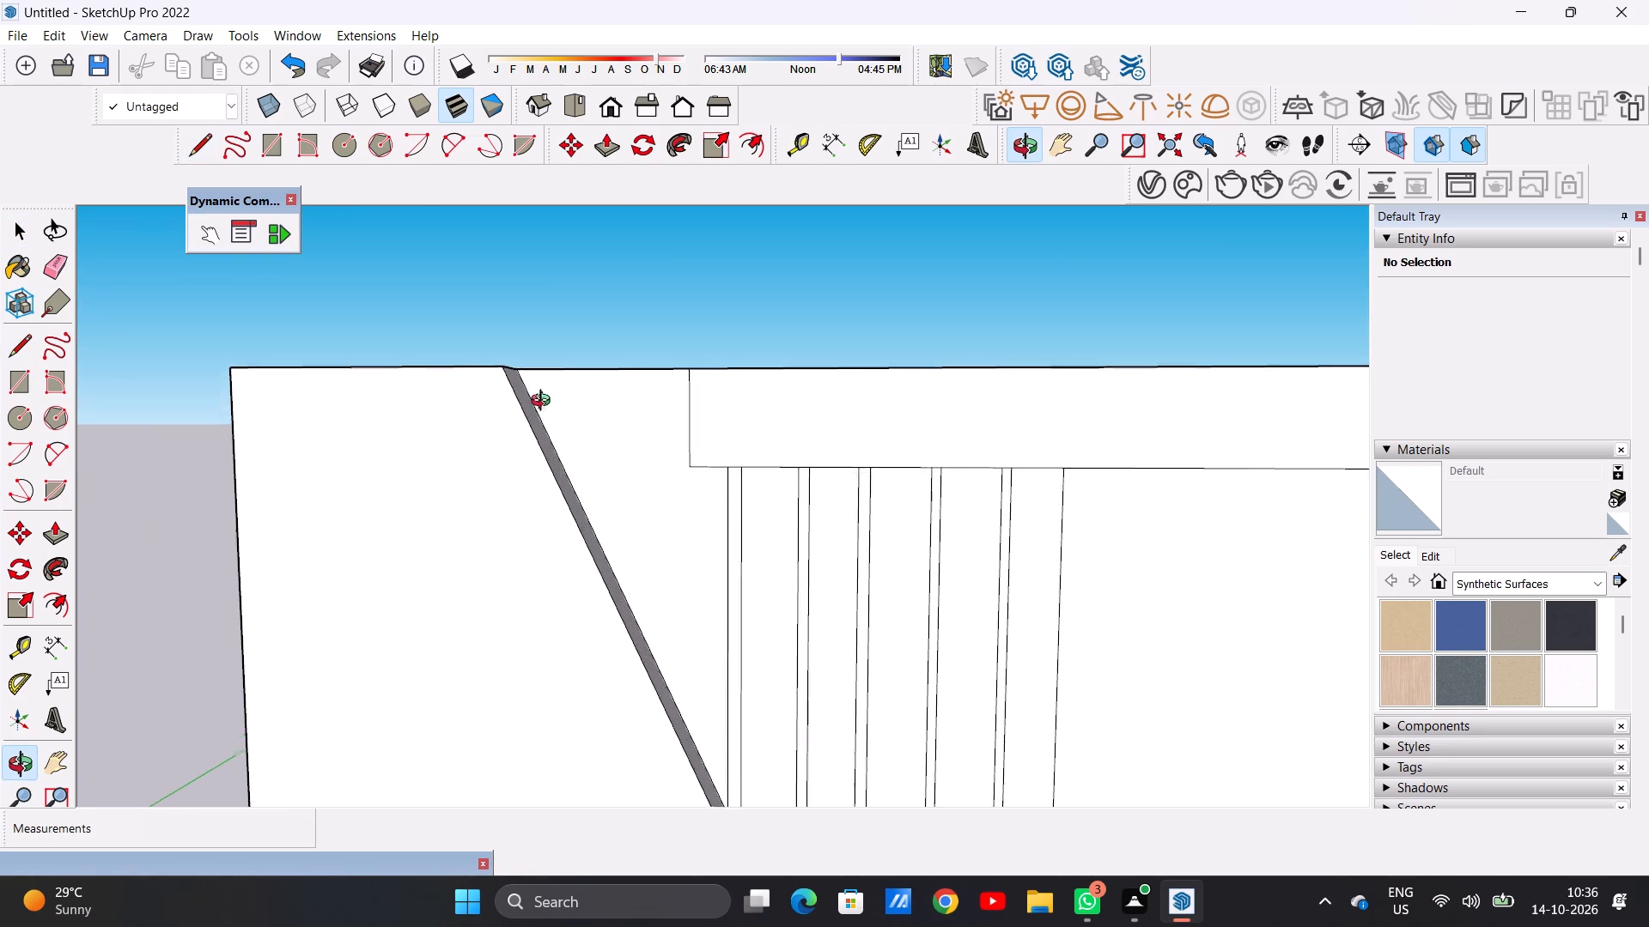
pyautogui.moveTo(545, 403); pyautogui.dragTo(496, 401, button='middle')
# Draw a vertical line about 10 3/8" long down from the roof edge beside the slanted projection, extending it about 9/16" to meet the projection's edge.
pyautogui.press('l')
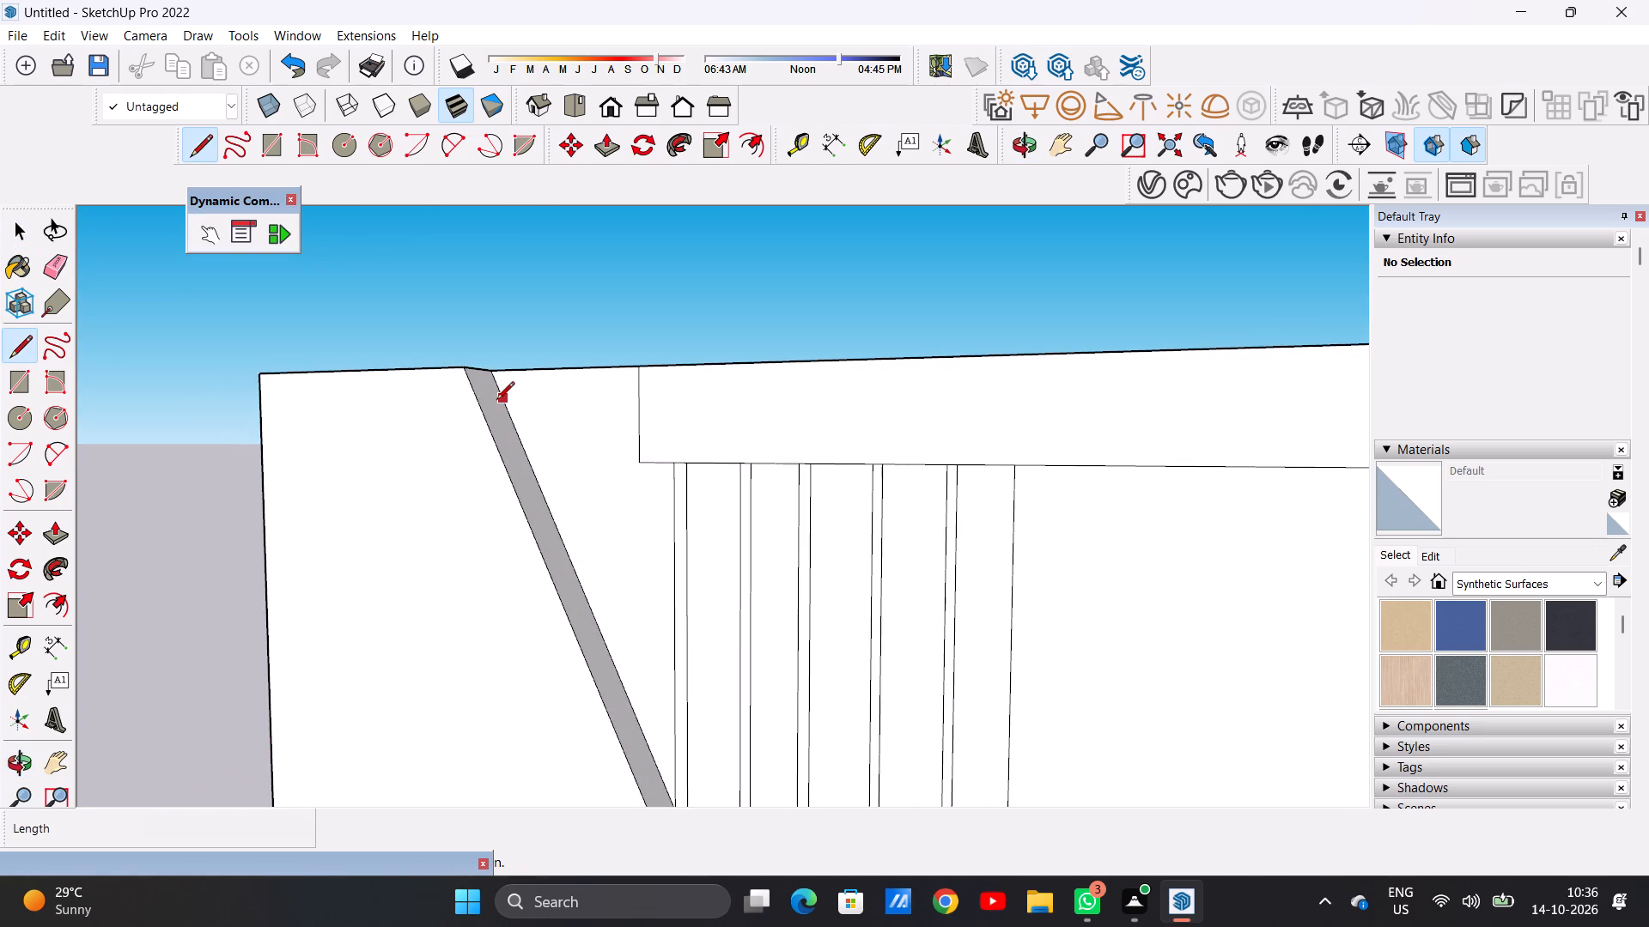
pyautogui.scroll(1, 521, 397)
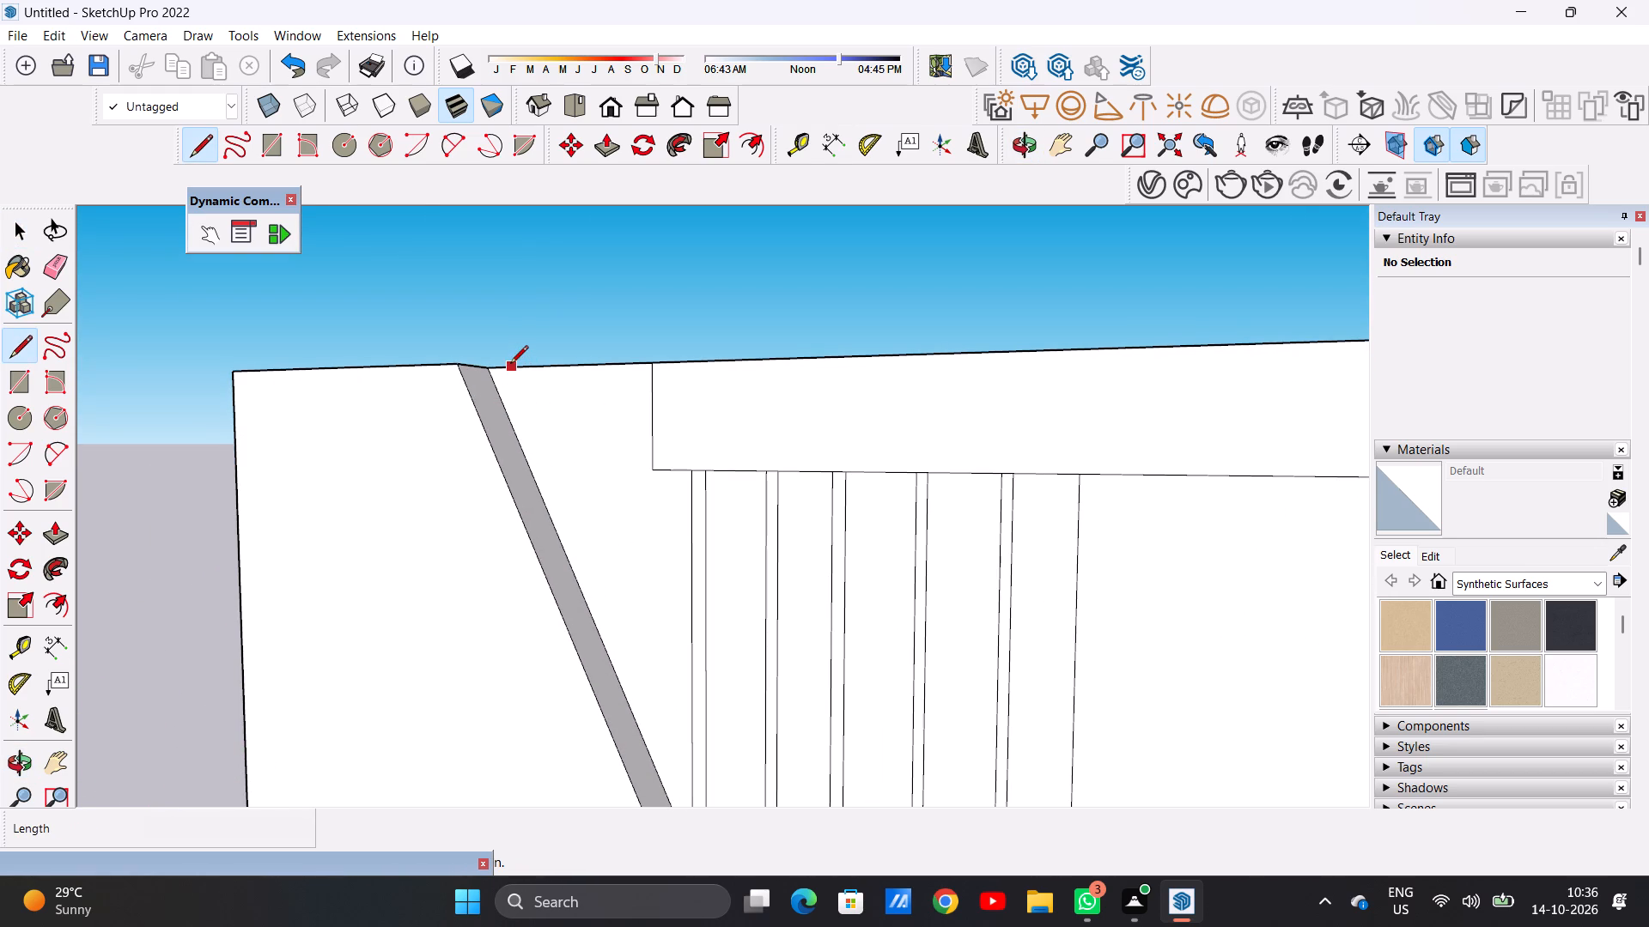
pyautogui.click(510, 367)
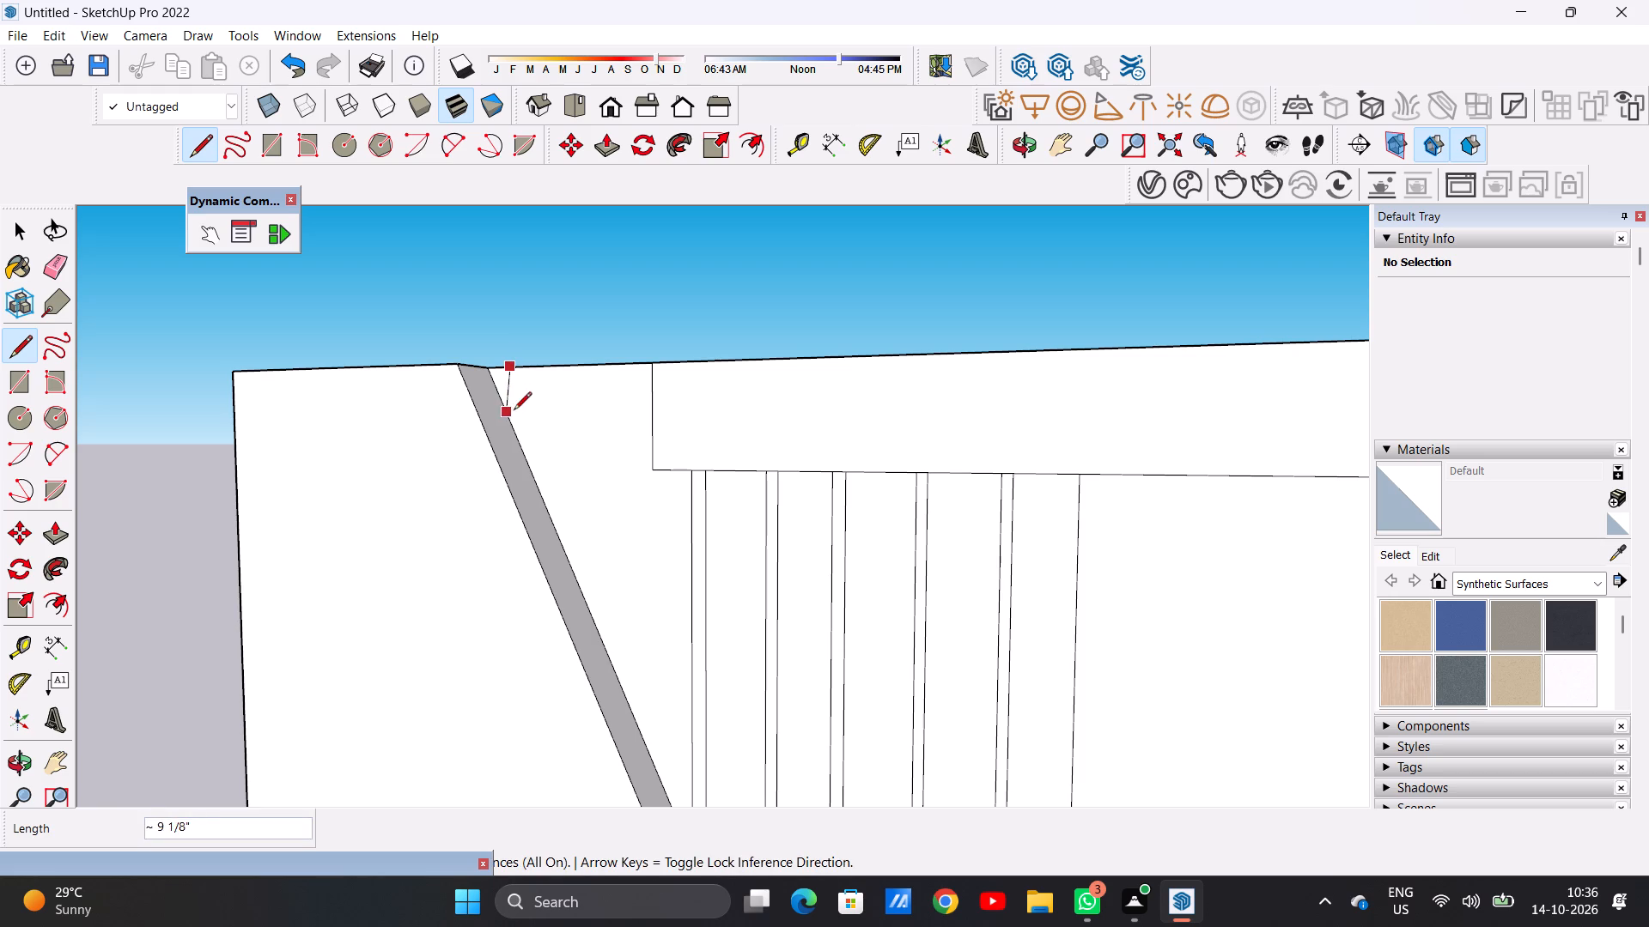
pyautogui.click(520, 421)
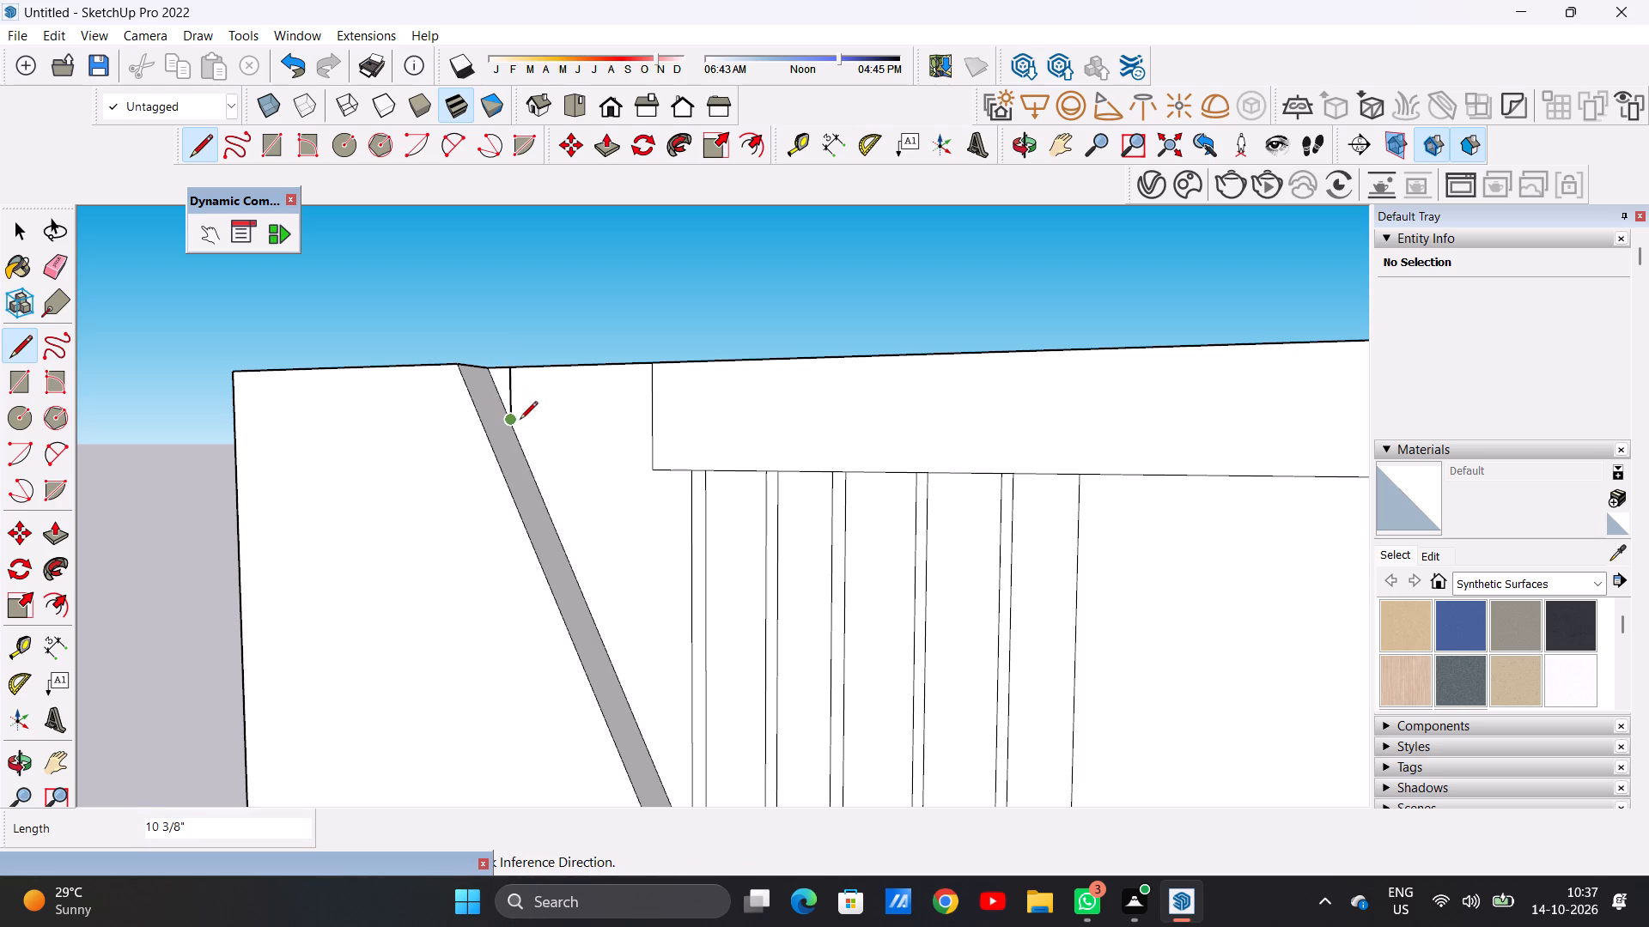
pyautogui.scroll(9, 520, 421)
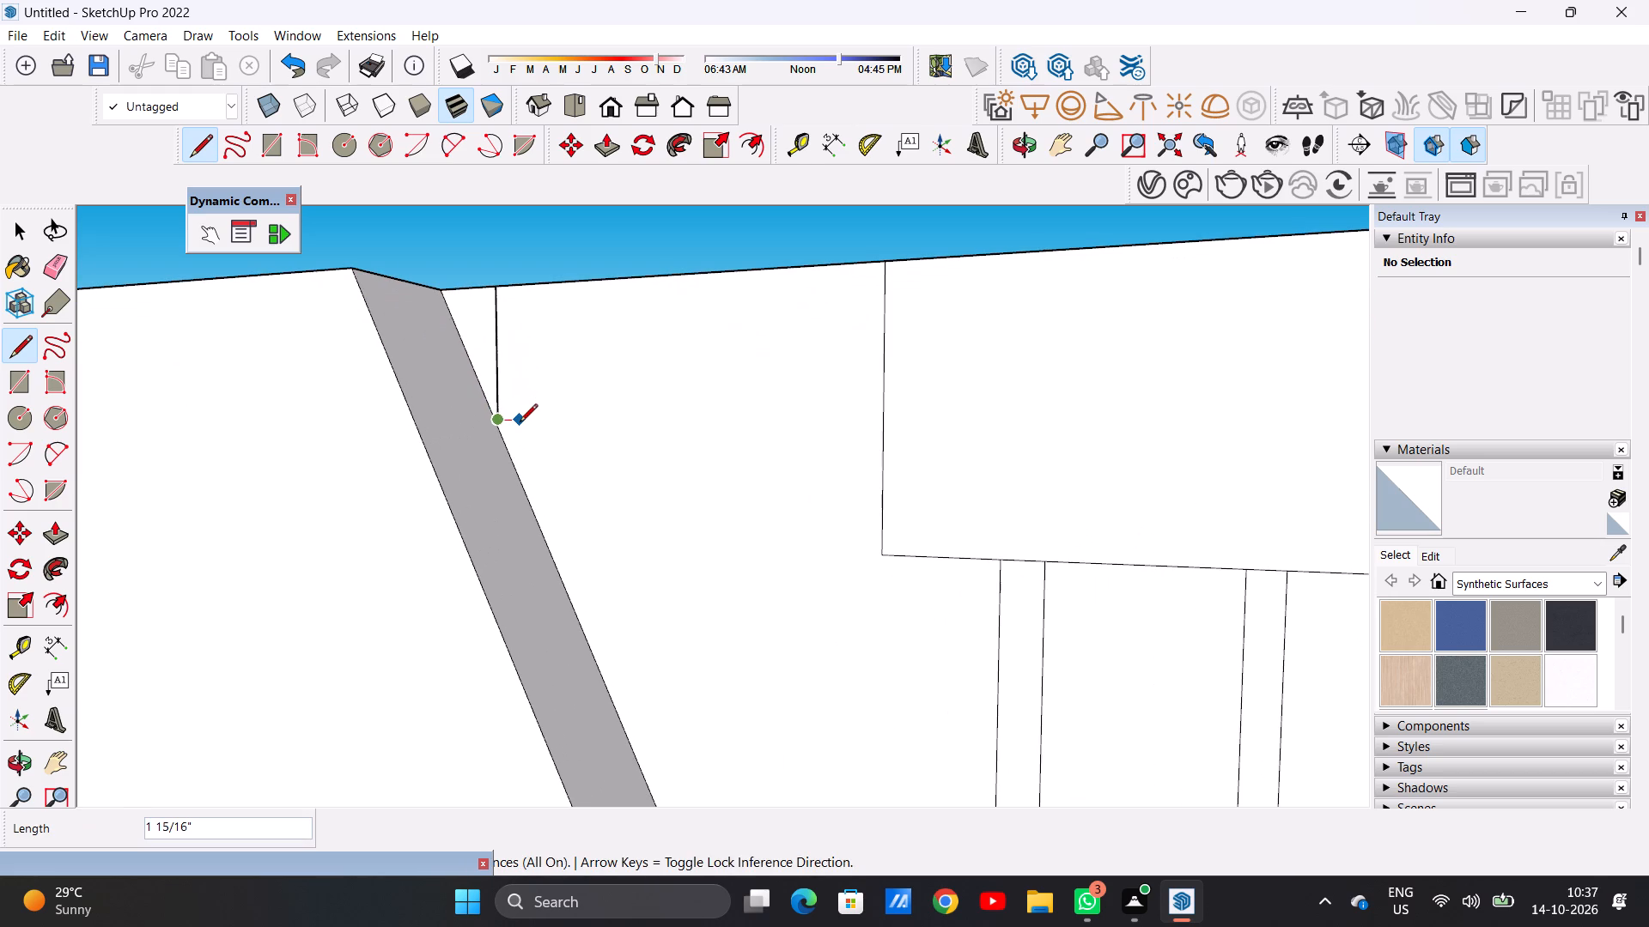
pyautogui.scroll(2, 524, 418)
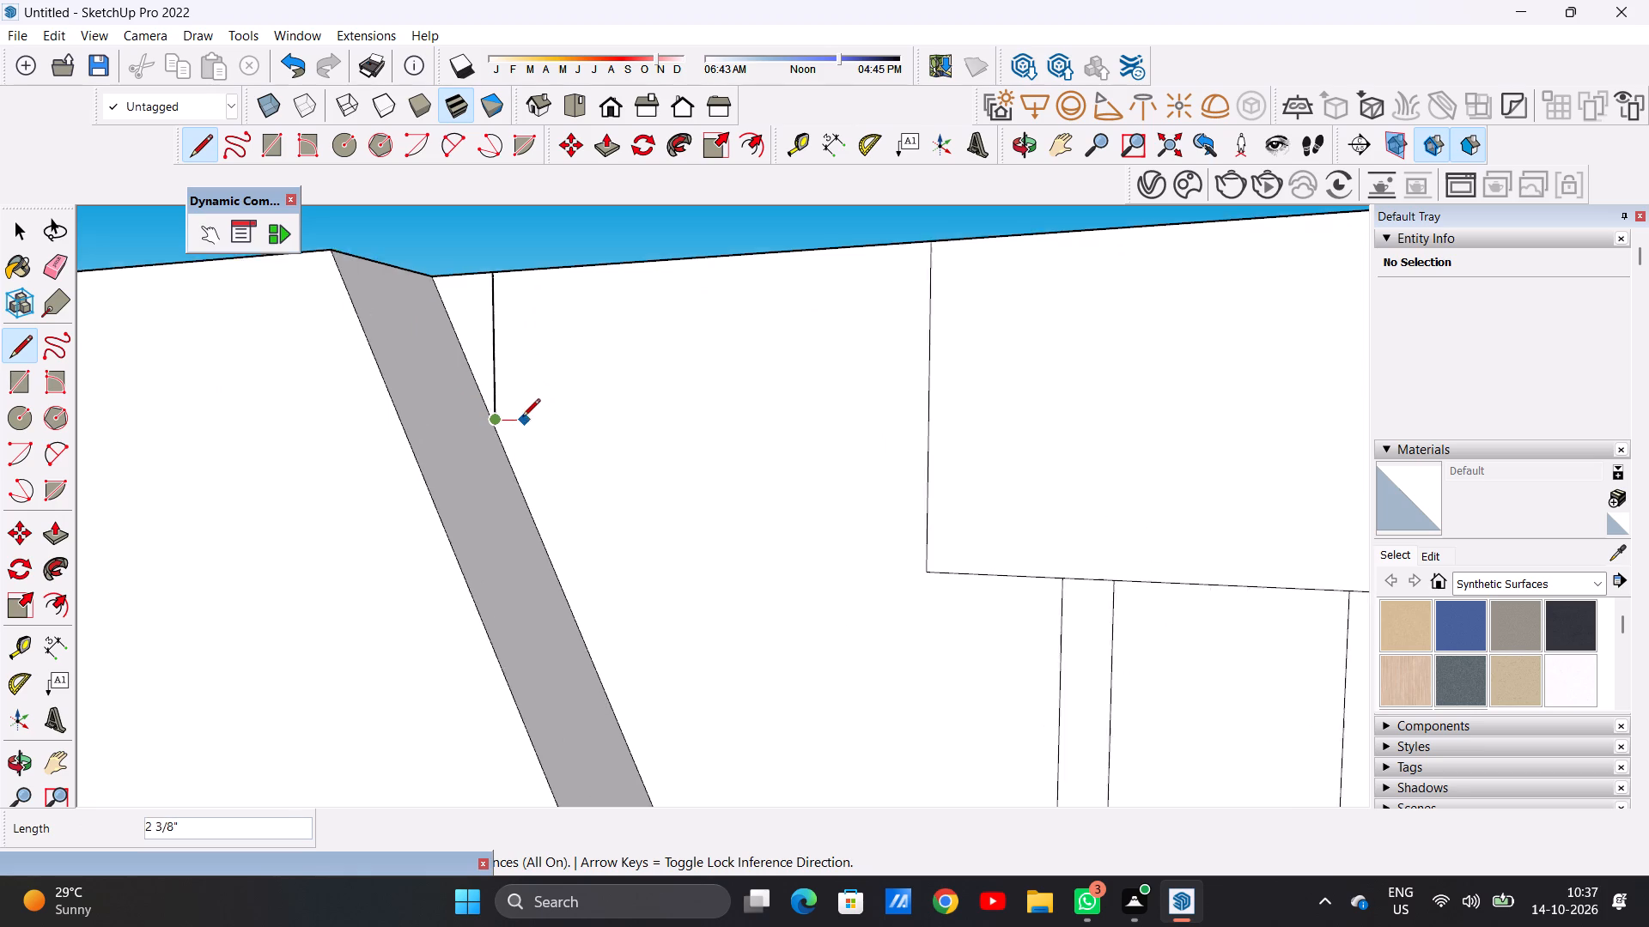
pyautogui.scroll(10, 522, 418)
pyautogui.click(447, 429)
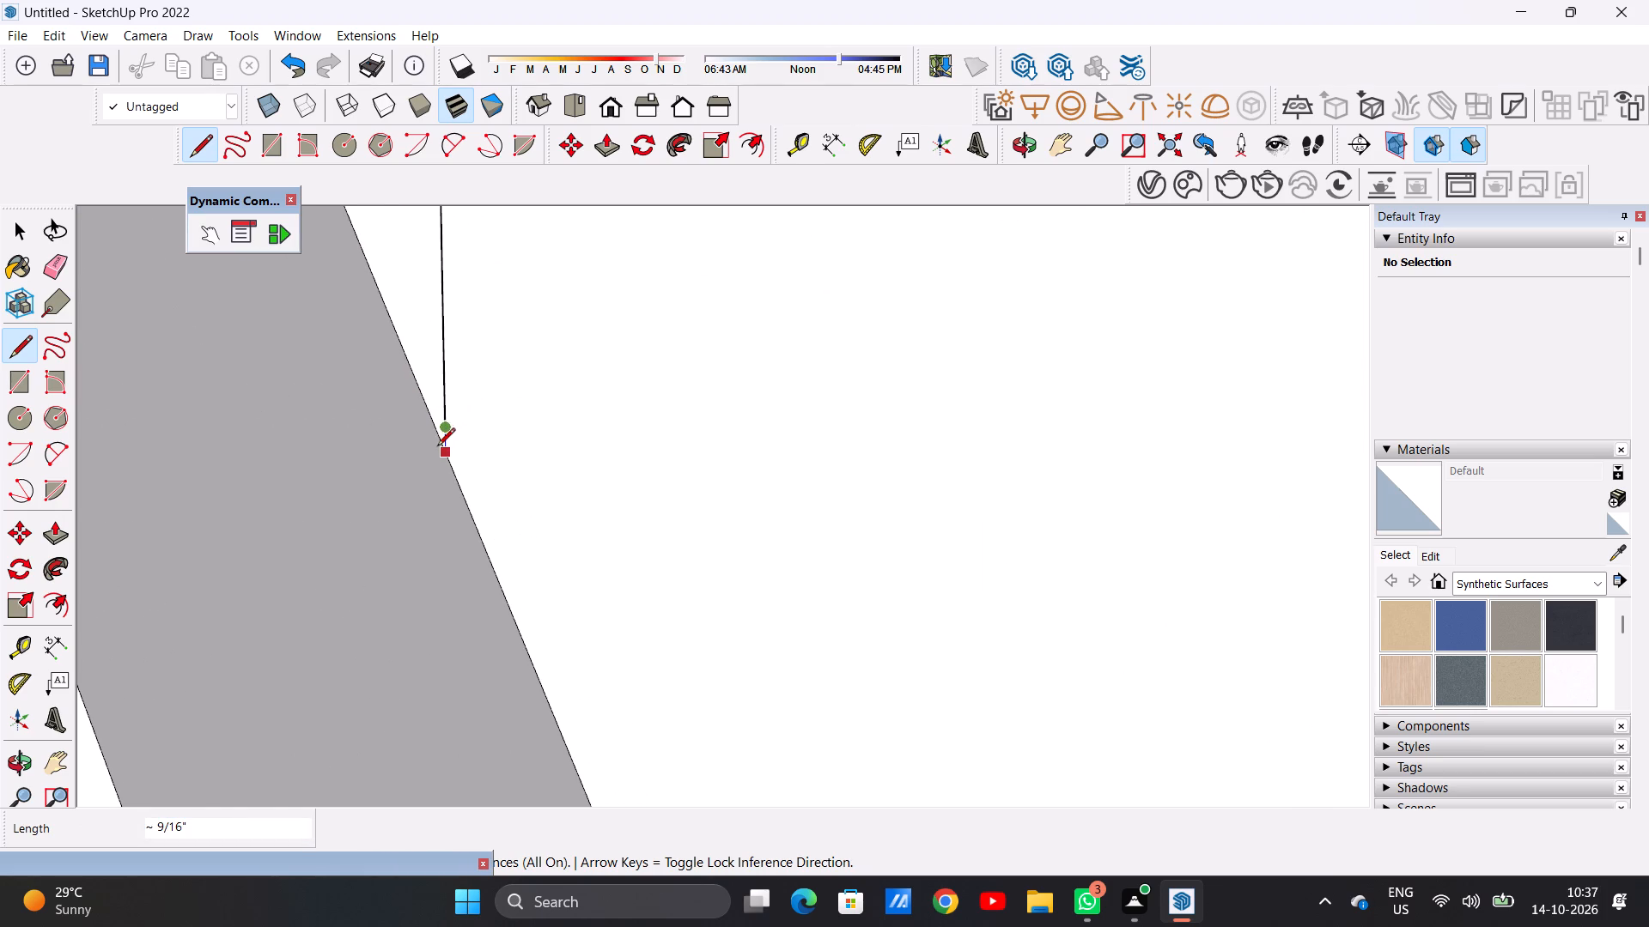
pyautogui.click(443, 450)
pyautogui.scroll(-15, 453, 460)
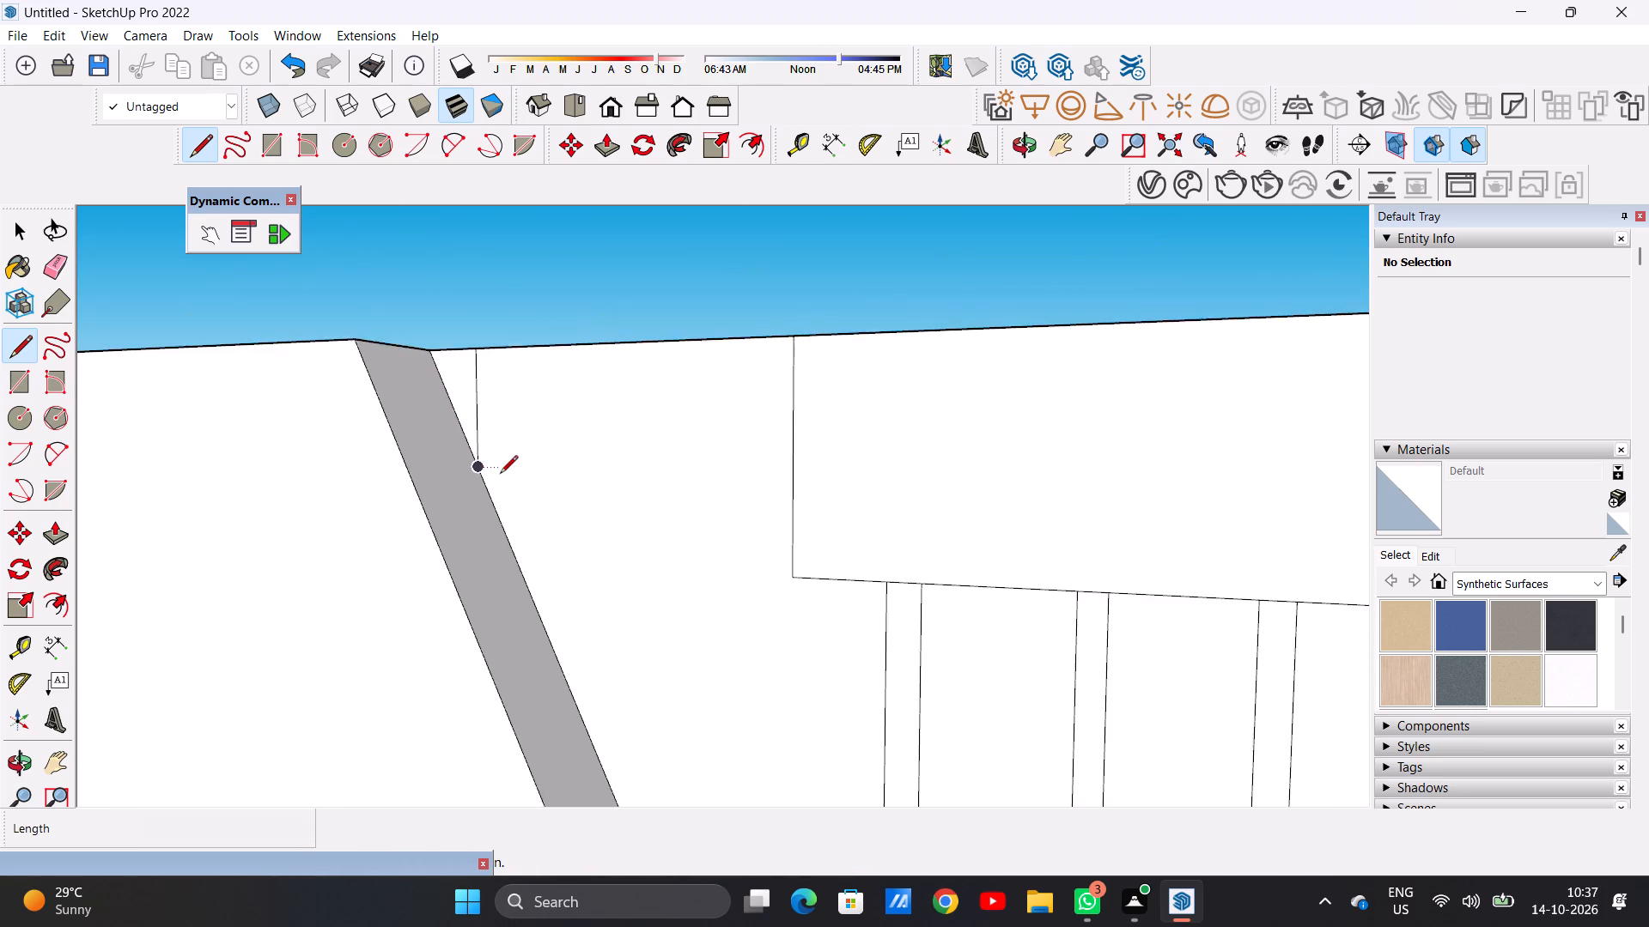
pyautogui.scroll(-3, 500, 475)
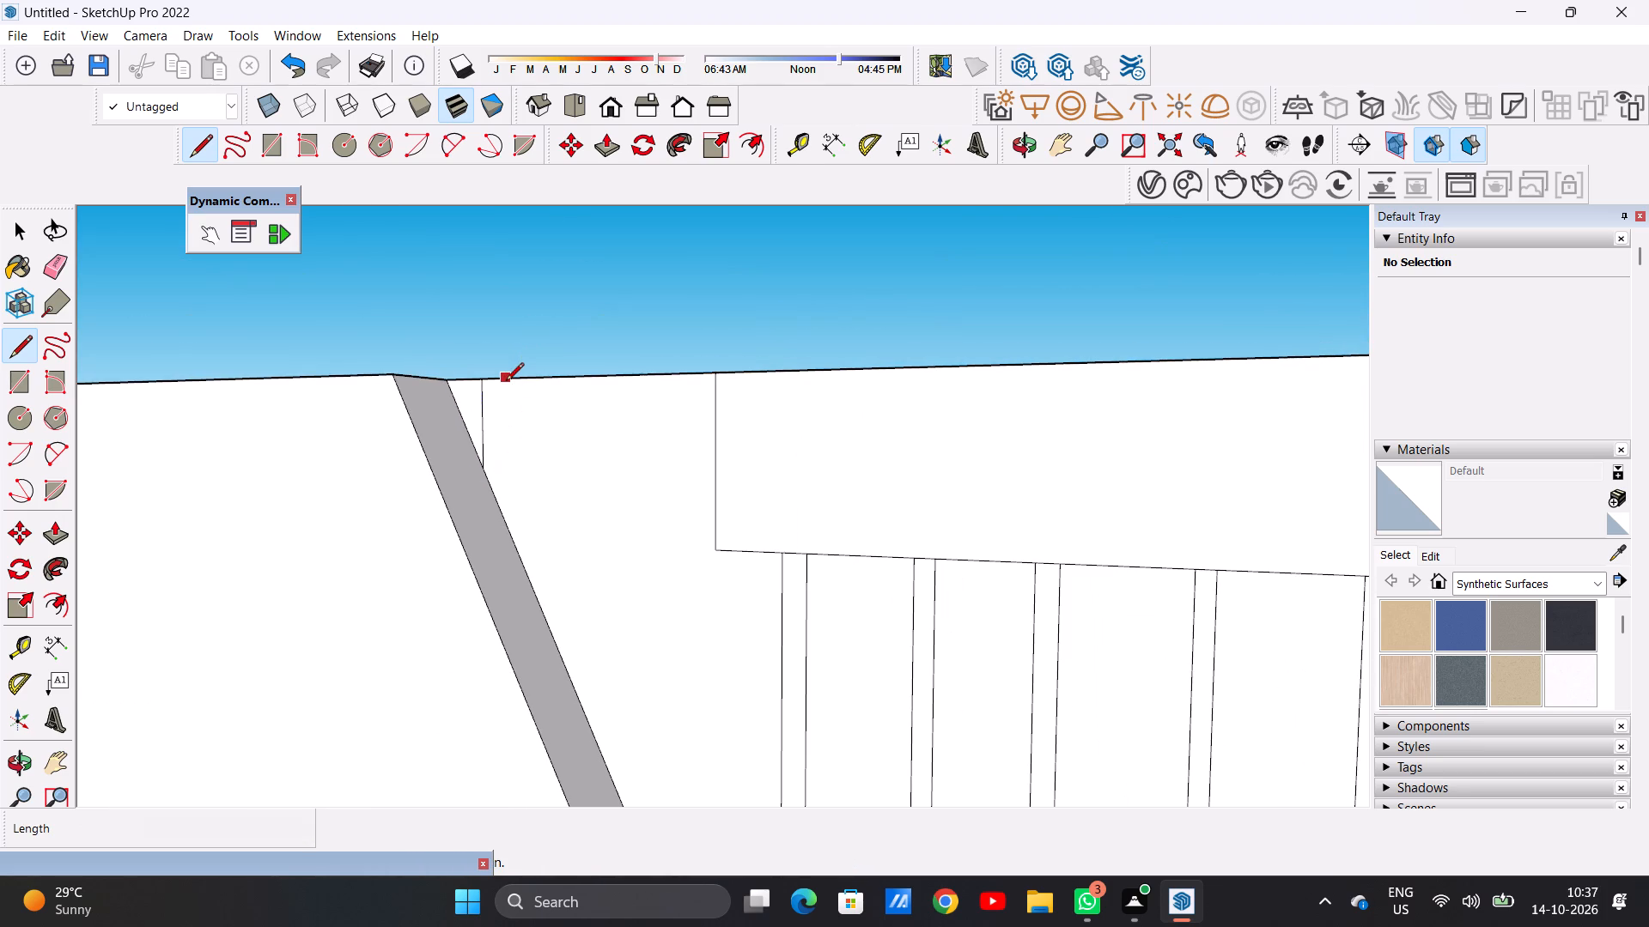
# Draw two vertical lines, about 3 3/16" and 4 13/16" long, from the roof edge down to the slanted projection's edge near its top corner.
pyautogui.moveTo(515, 439); pyautogui.dragTo(646, 473, button='middle')
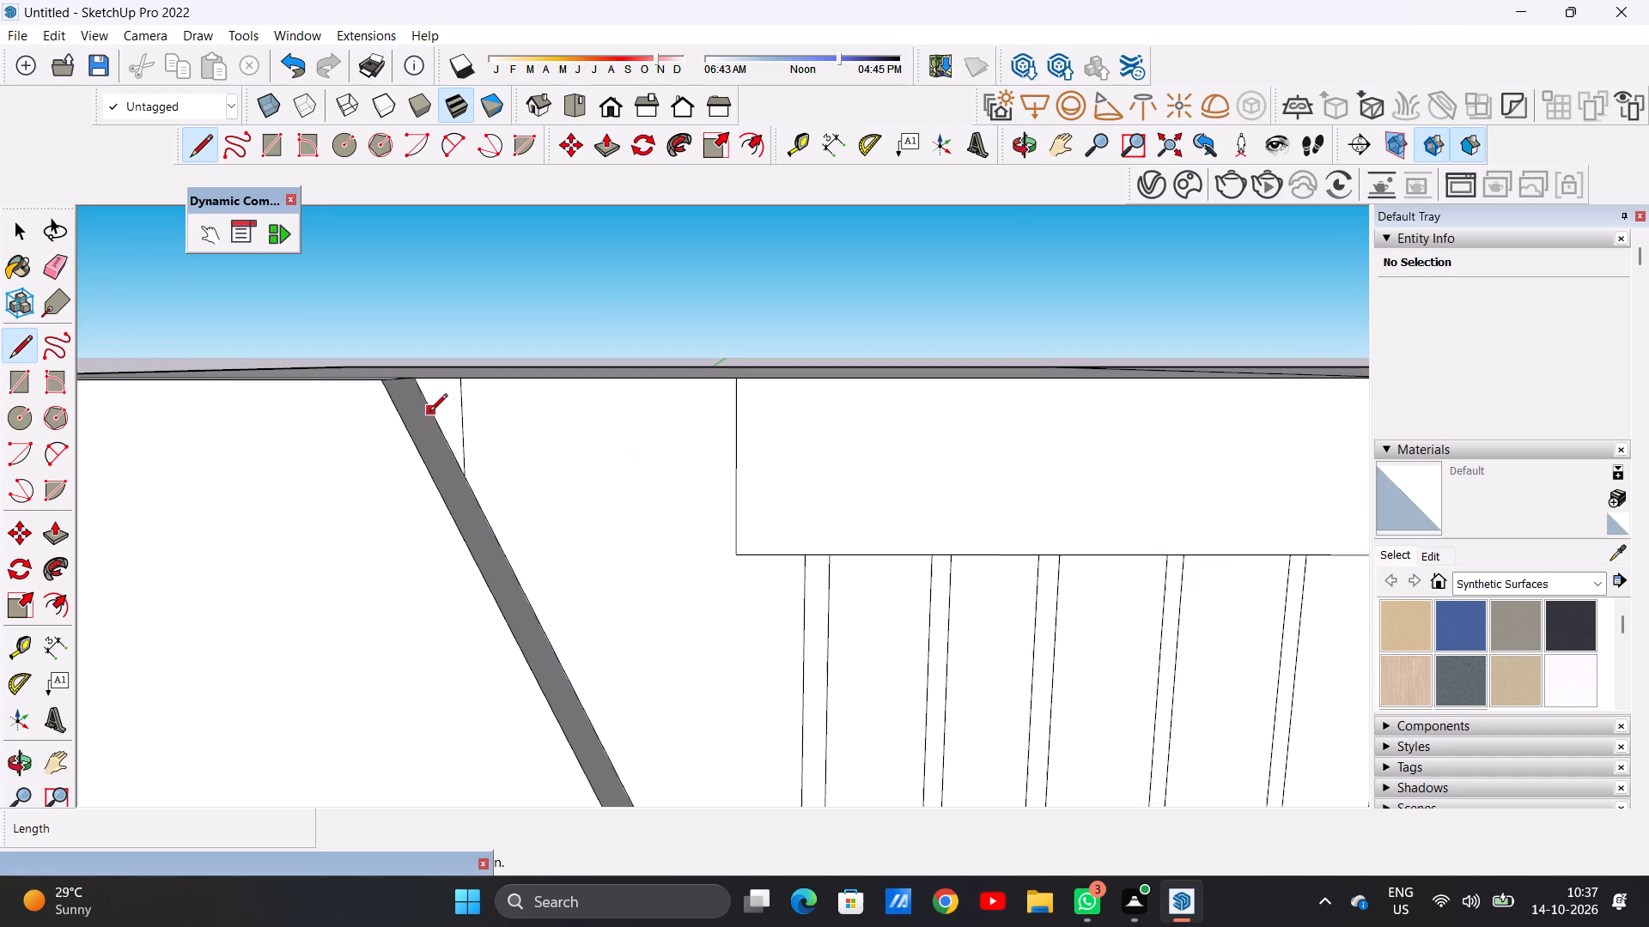
pyautogui.scroll(10, 451, 398)
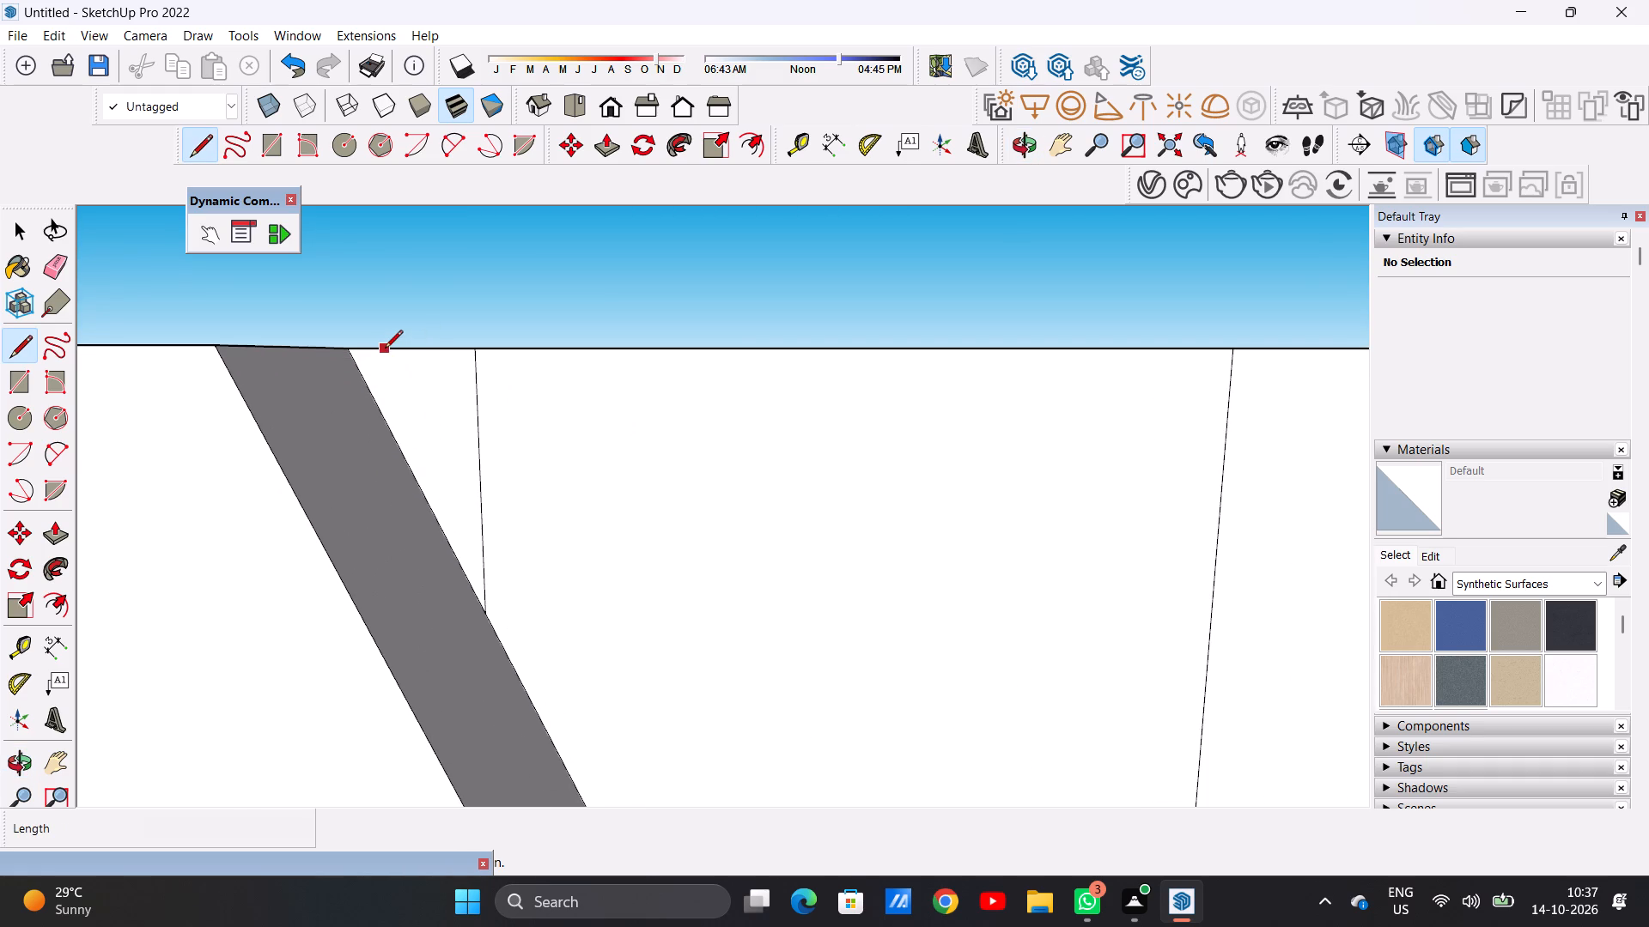
pyautogui.click(385, 349)
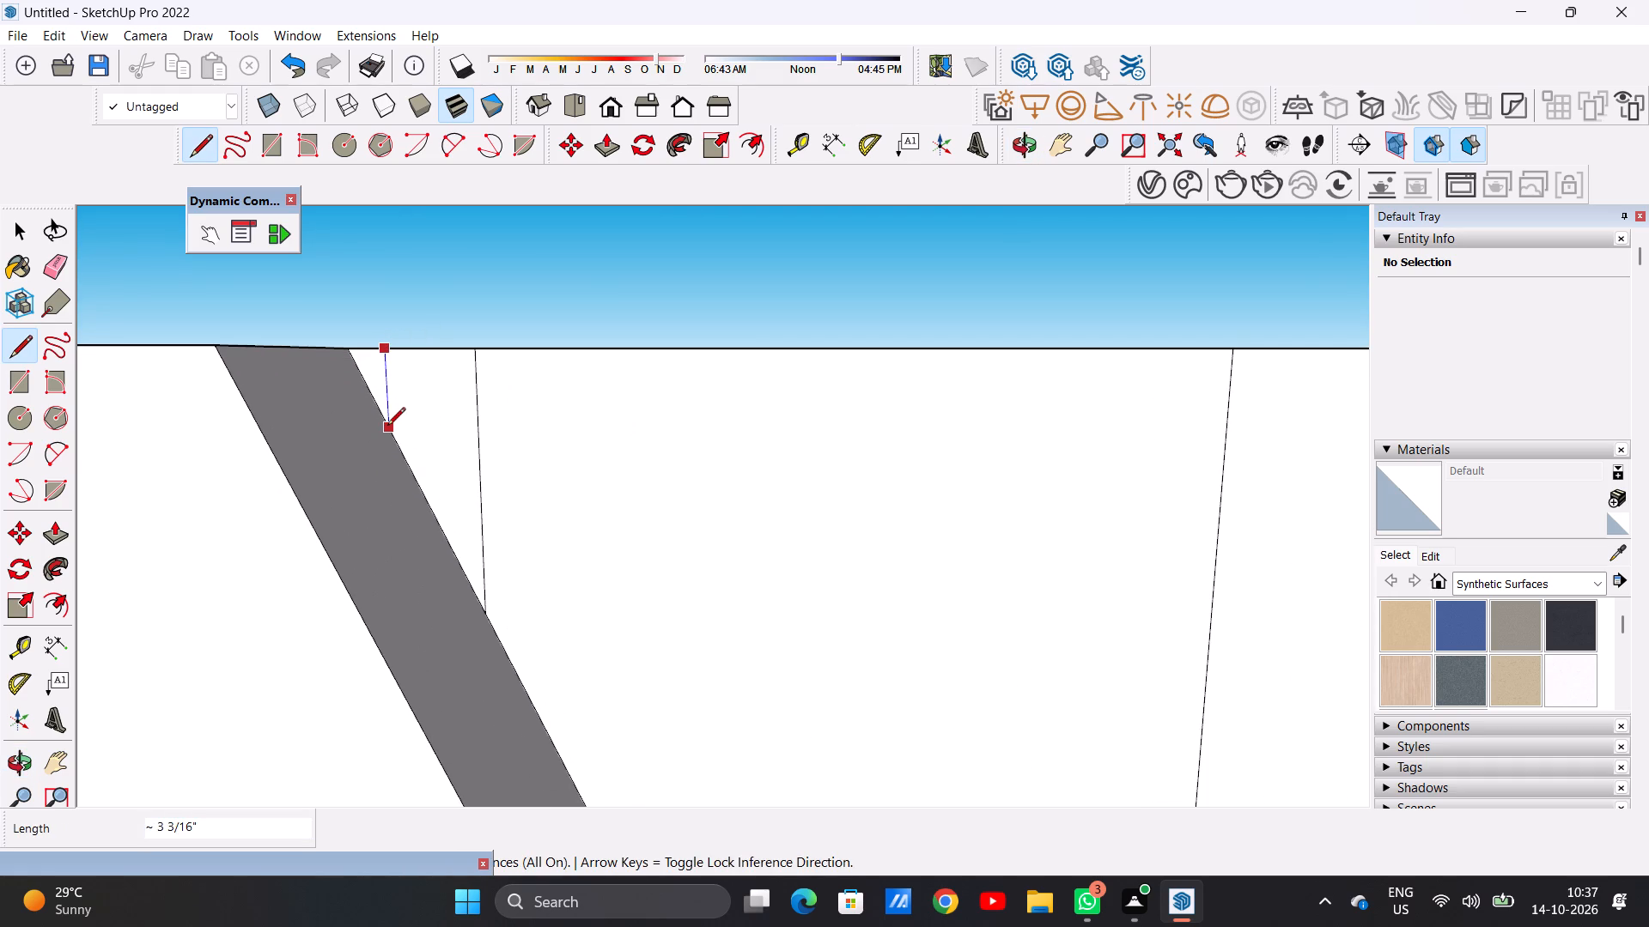
pyautogui.click(387, 427)
pyautogui.click(404, 350)
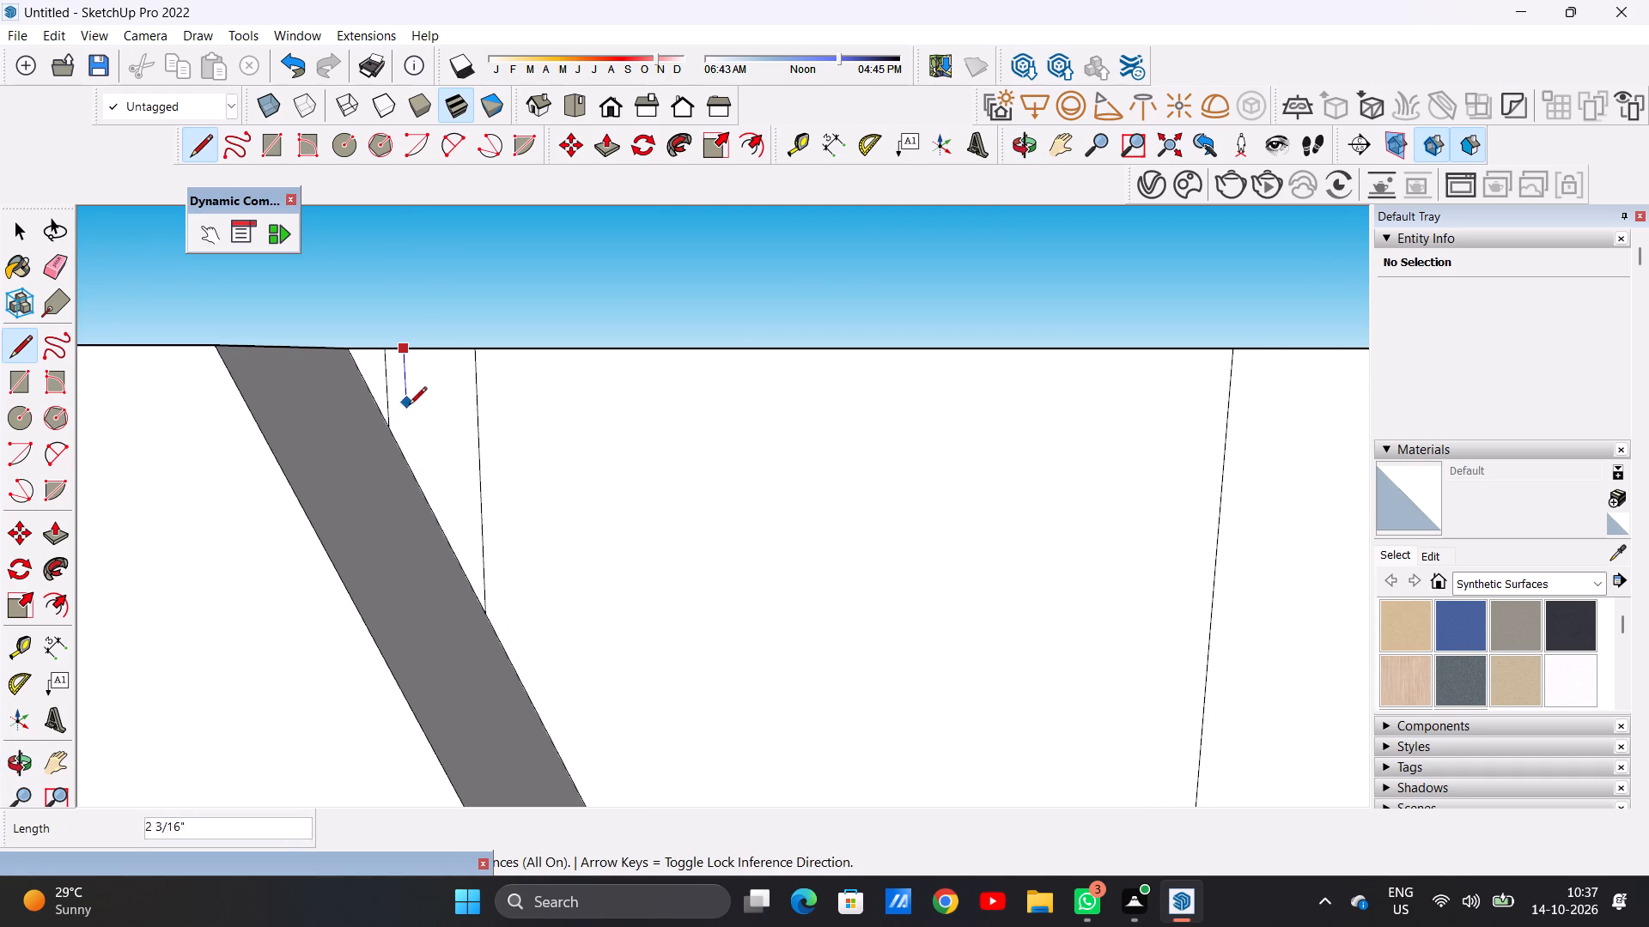
pyautogui.click(411, 465)
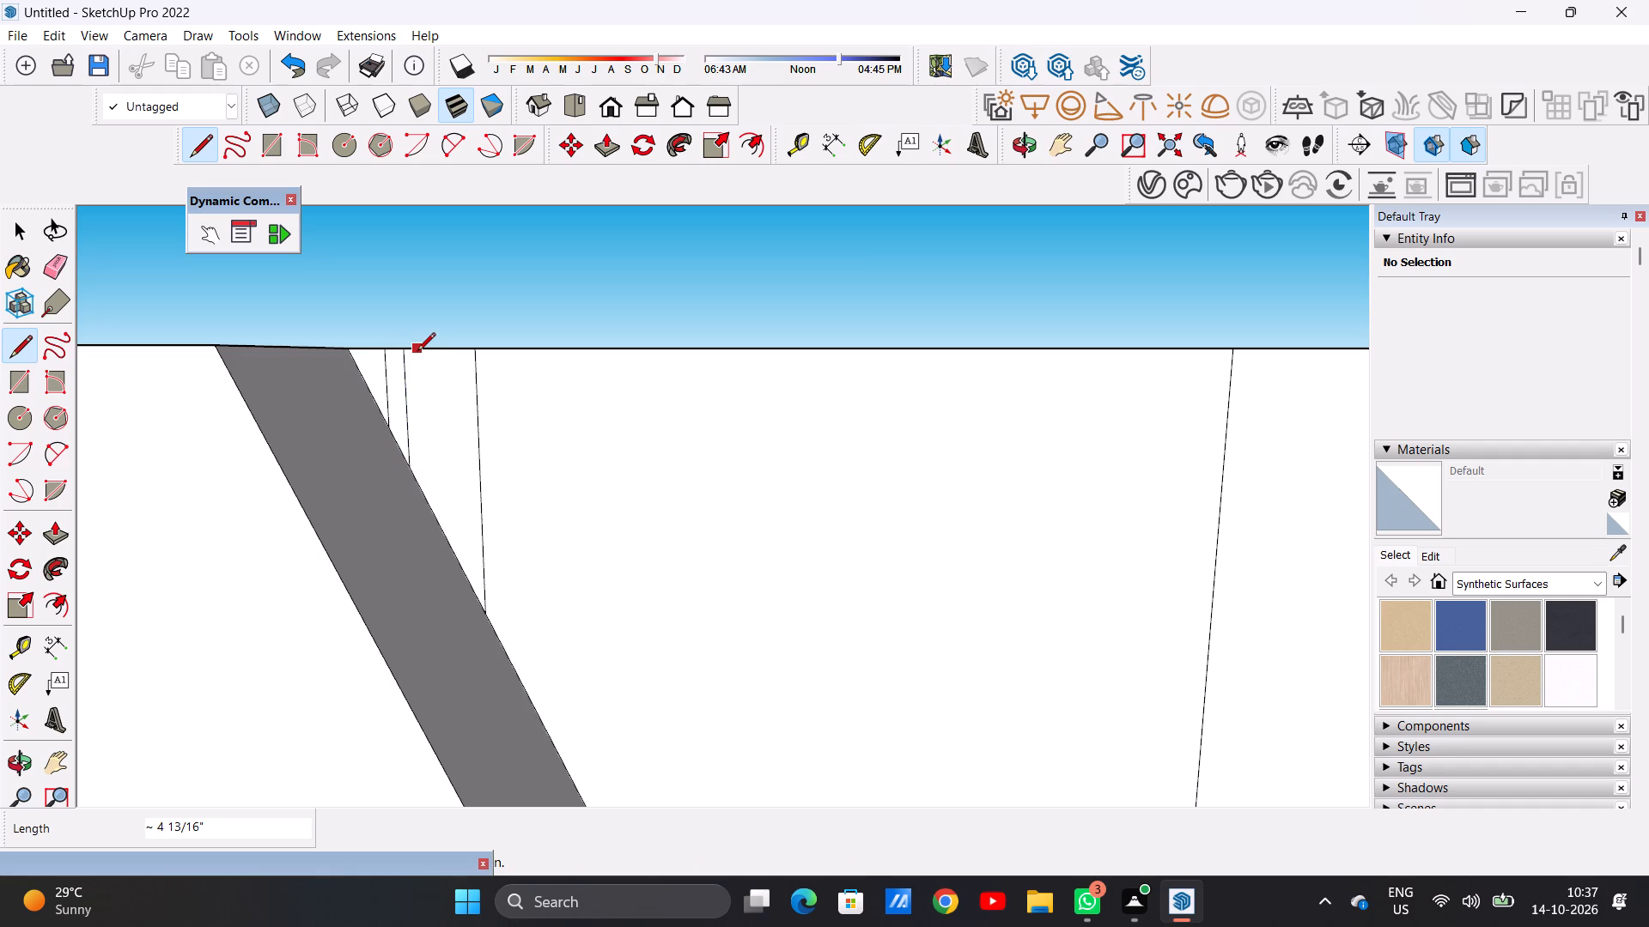
# Add two more parallel vertical lines, about 6 1/8" and 7 1/2" long, from the roof edge down to the slanted projection's edge.
pyautogui.click(419, 352)
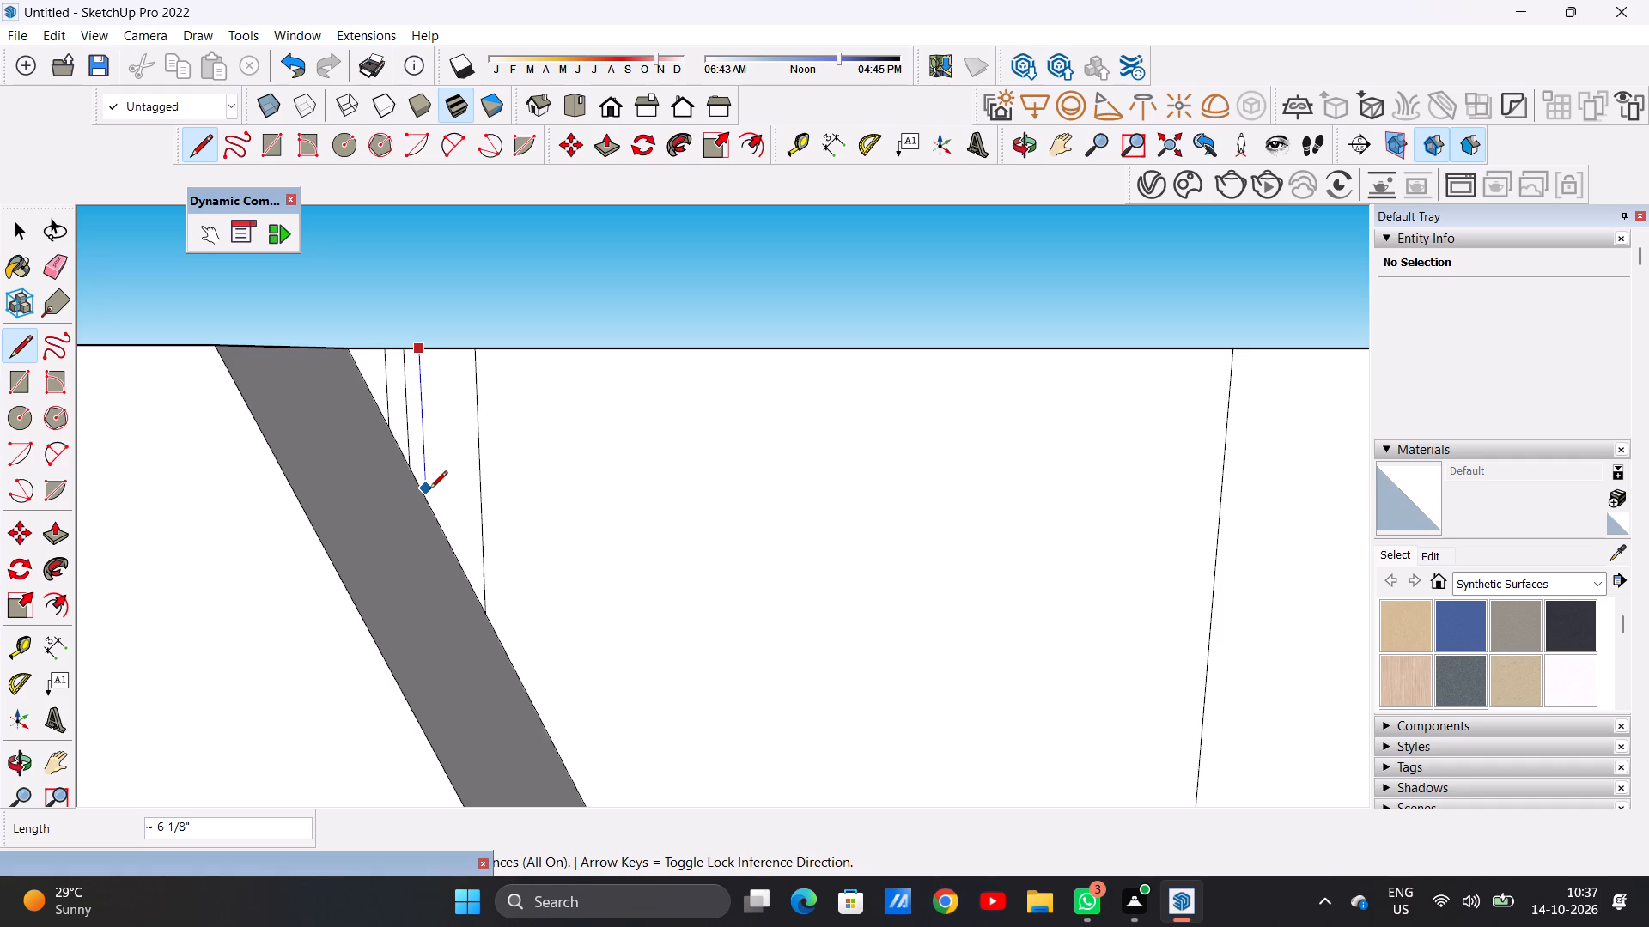
pyautogui.click(429, 490)
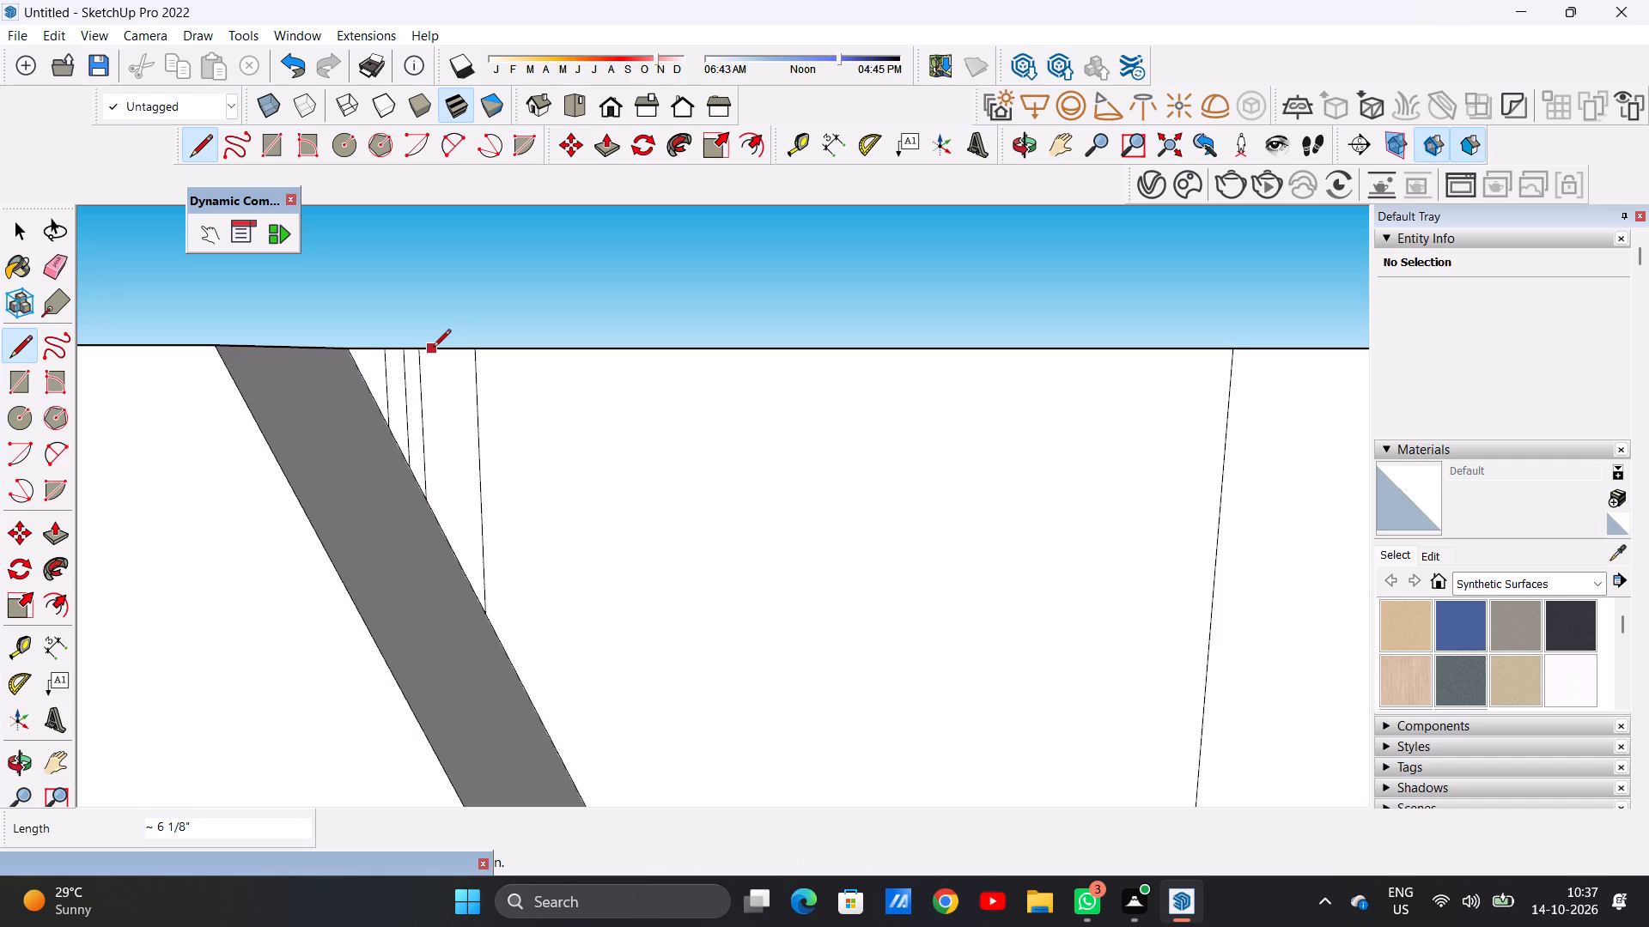
pyautogui.click(435, 348)
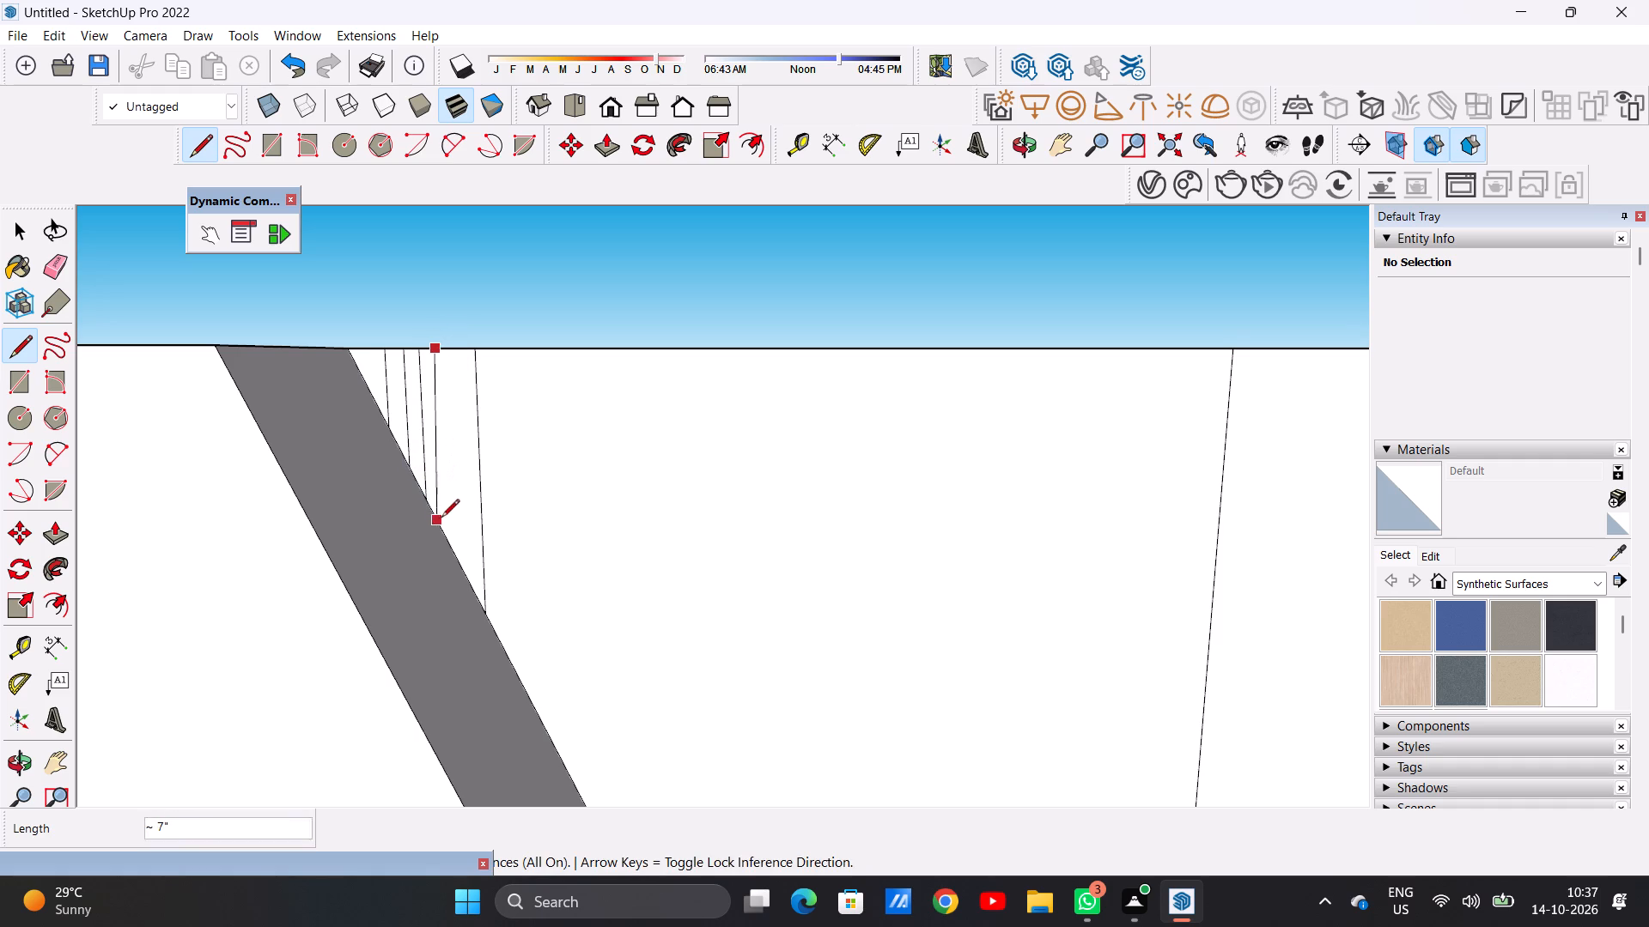
pyautogui.click(445, 525)
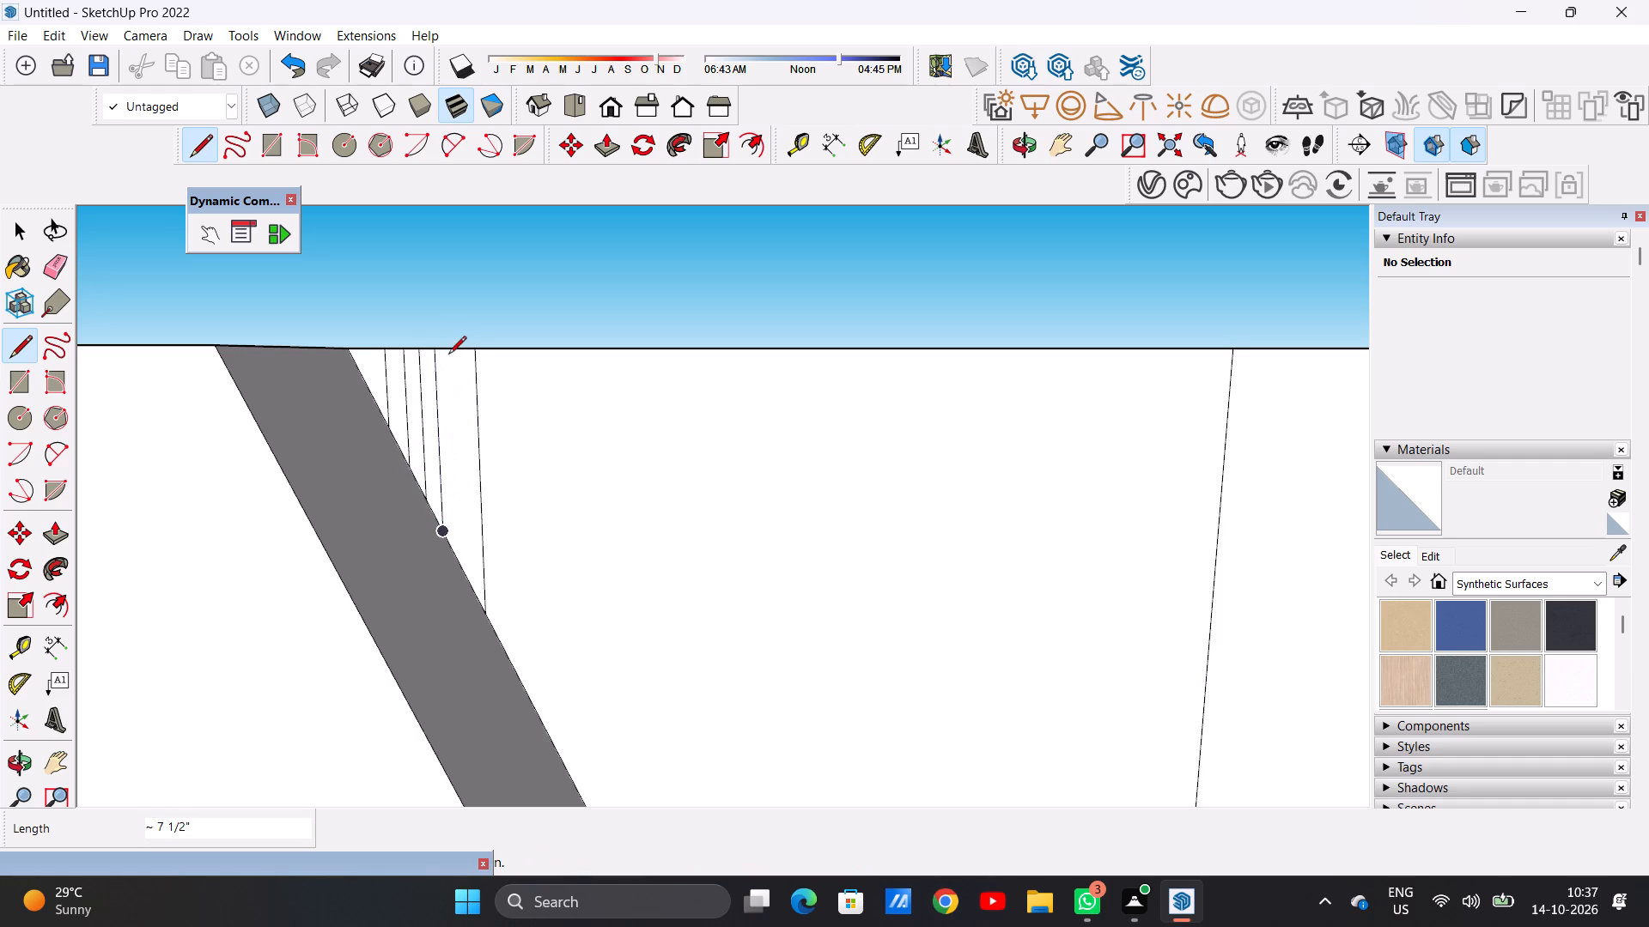
pyautogui.click(448, 355)
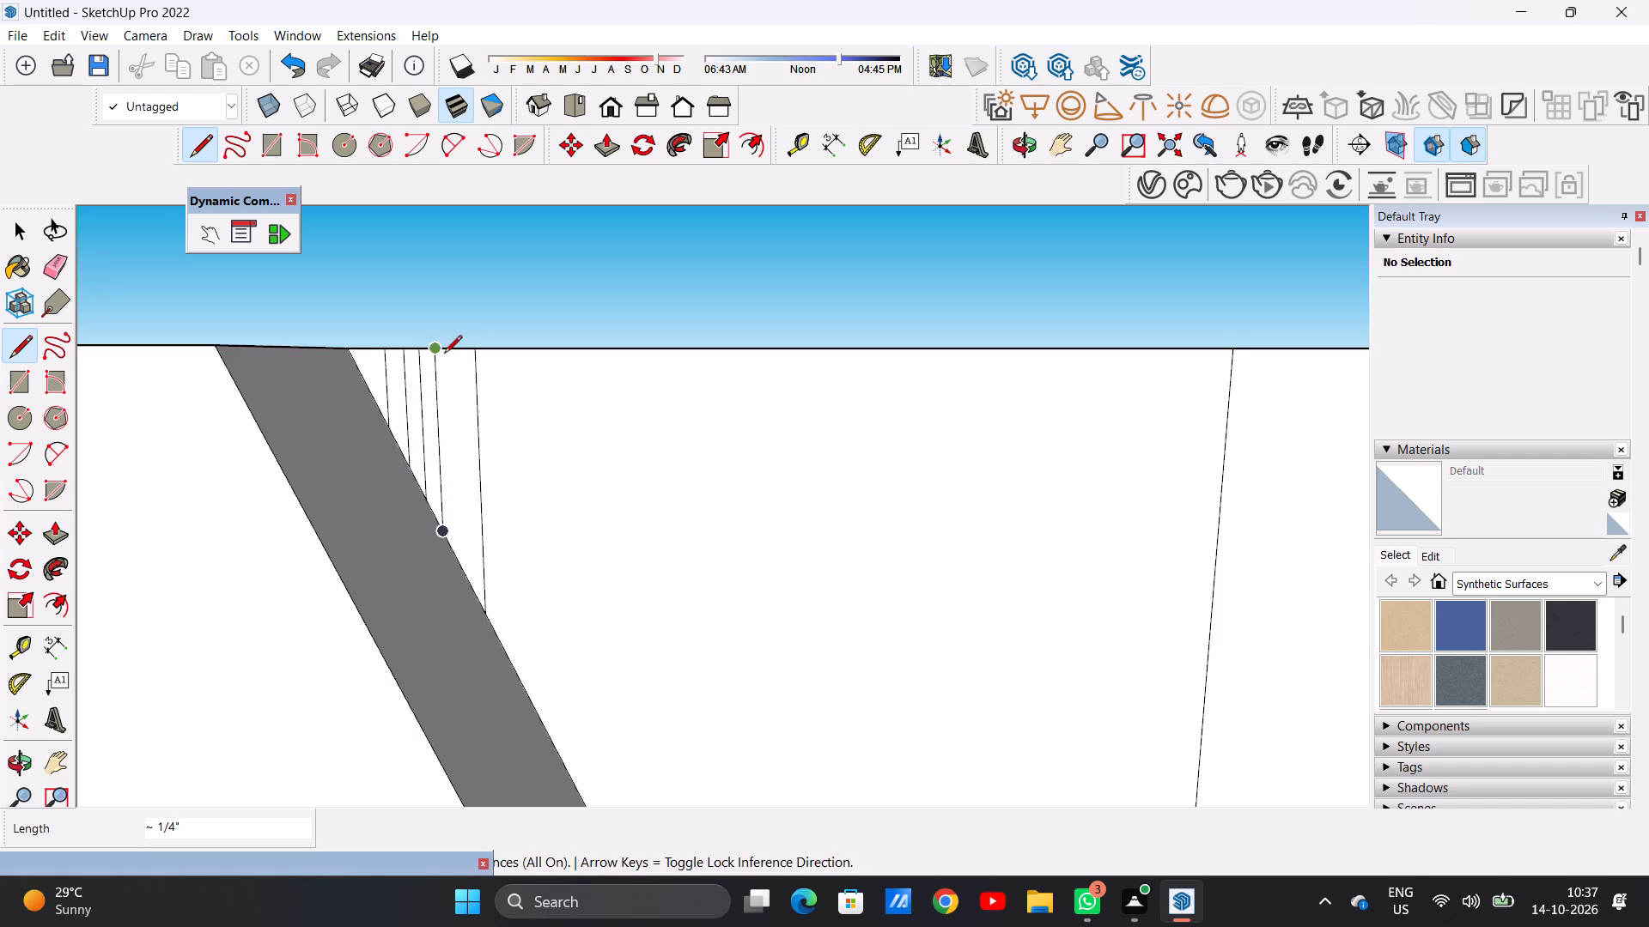
pyautogui.press('space')
# Draw a fifth vertical line about 8 1/8" long down from the roof edge and extend it to meet the slanted projection's edge.
pyautogui.press('l')
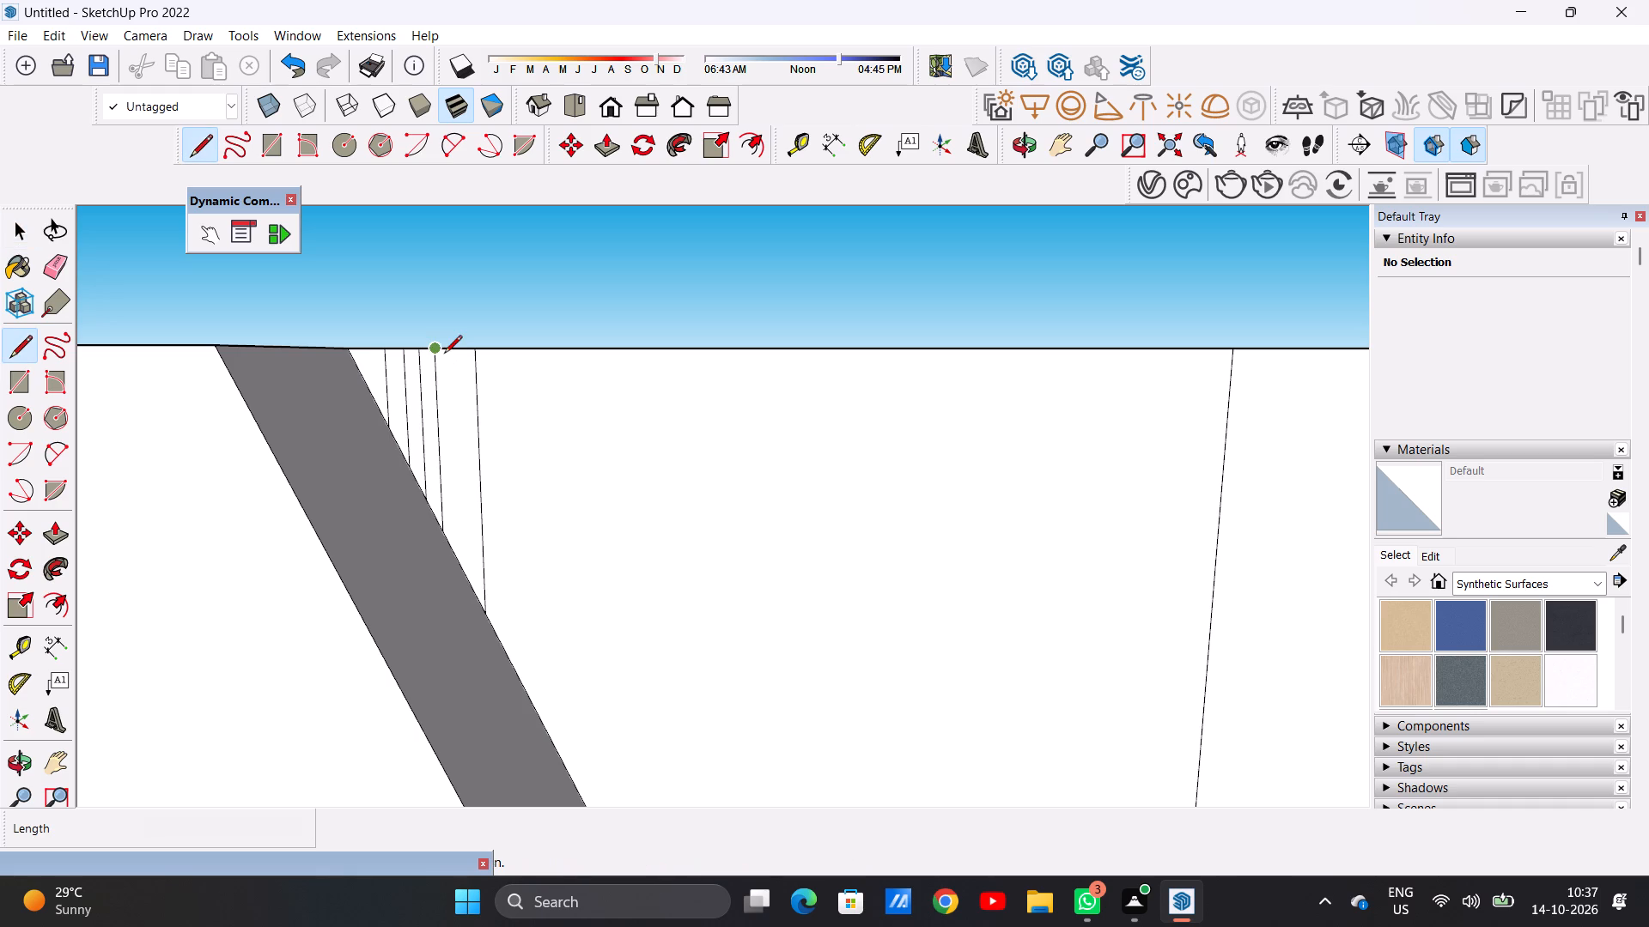
pyautogui.scroll(4, 446, 373)
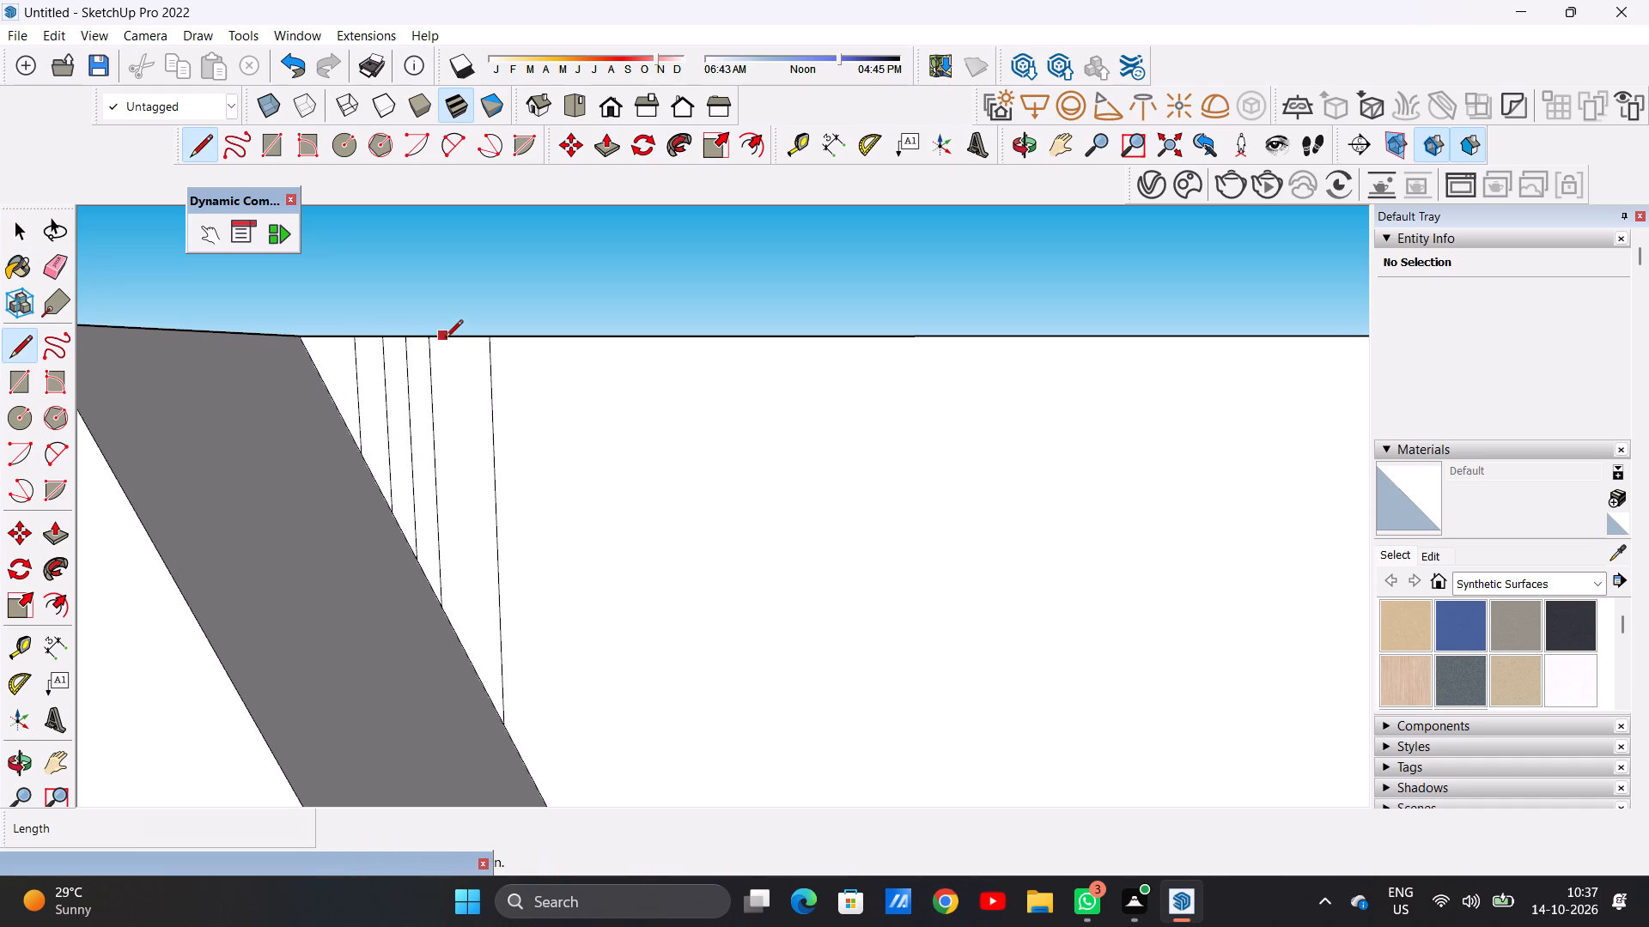
pyautogui.click(446, 337)
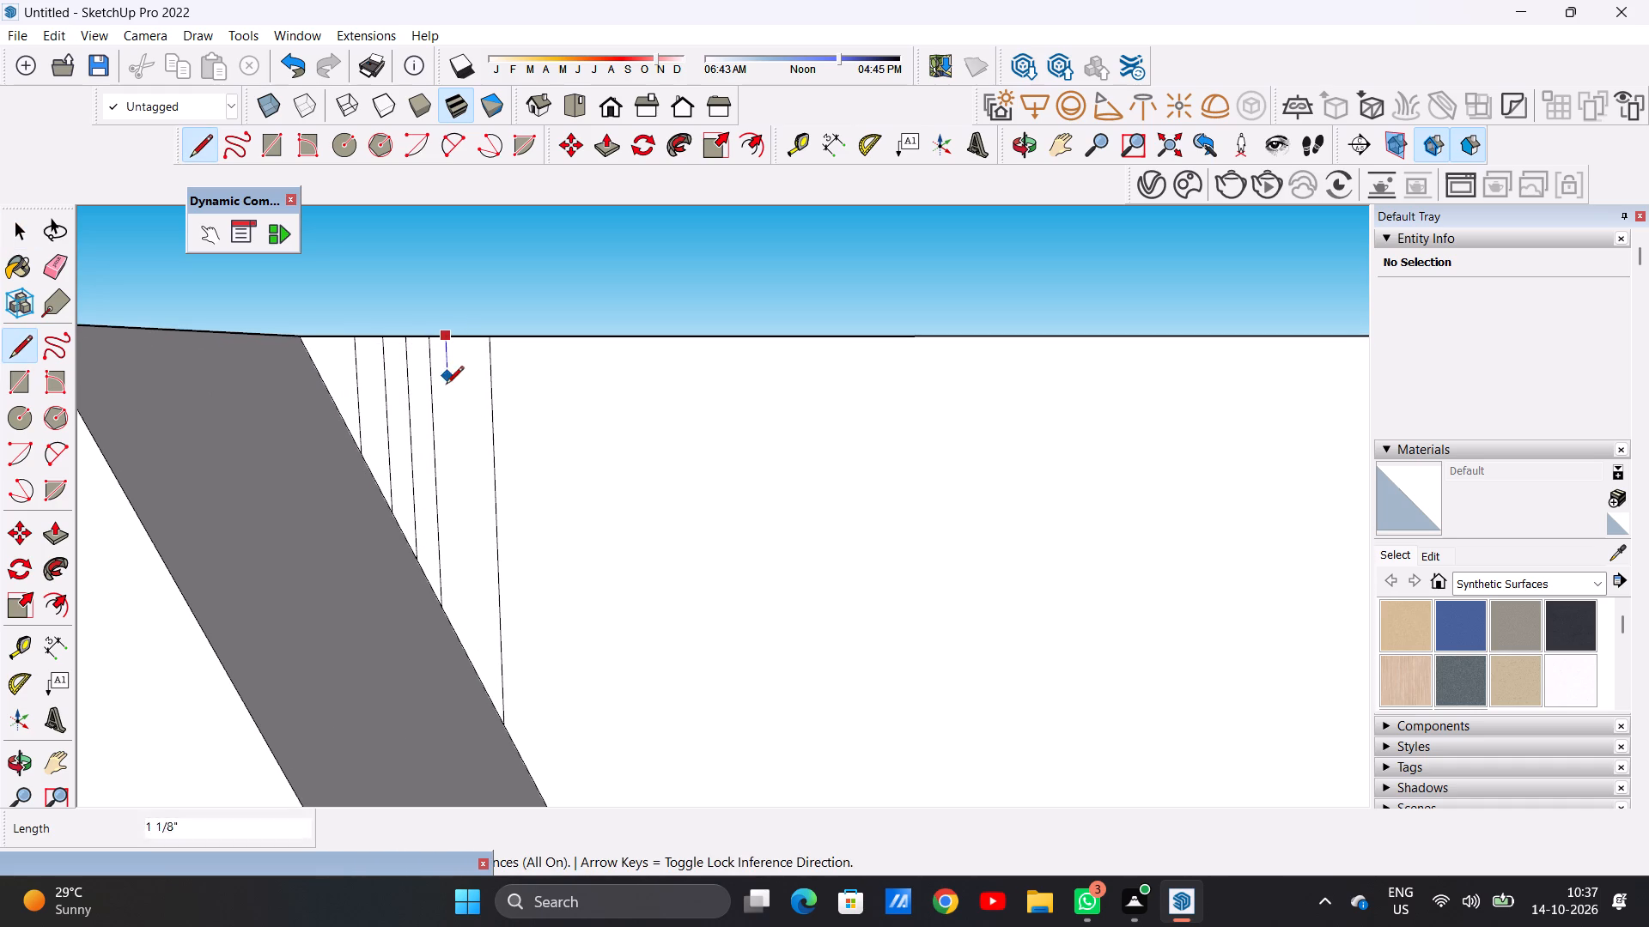
pyautogui.click(469, 631)
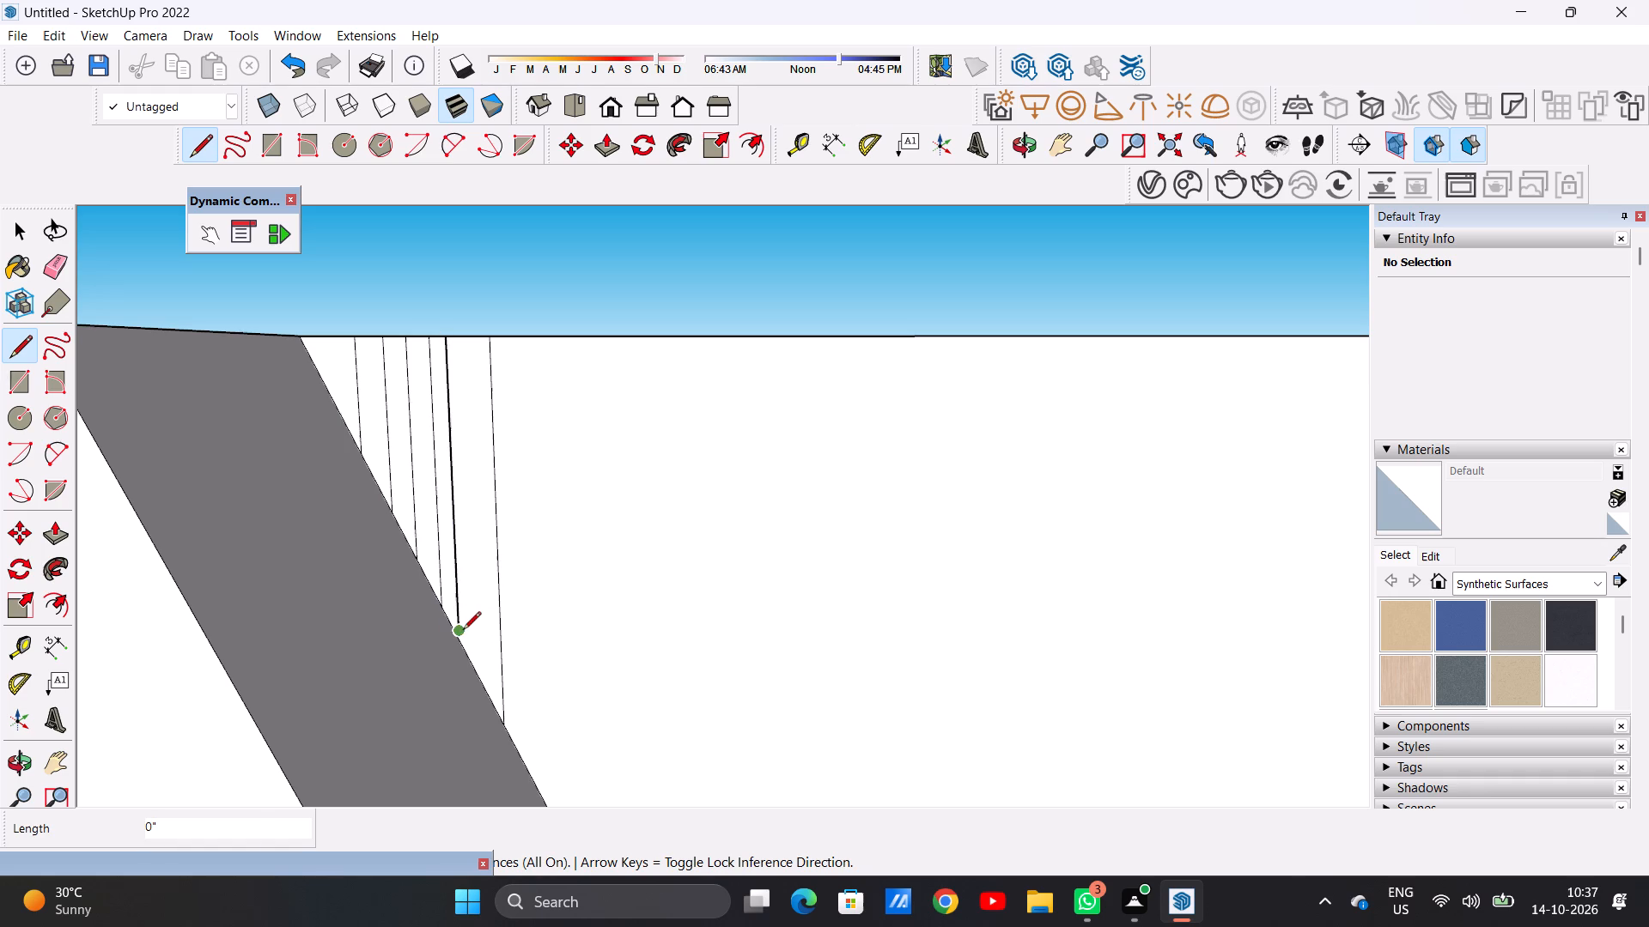
pyautogui.scroll(17, 463, 631)
pyautogui.click(441, 633)
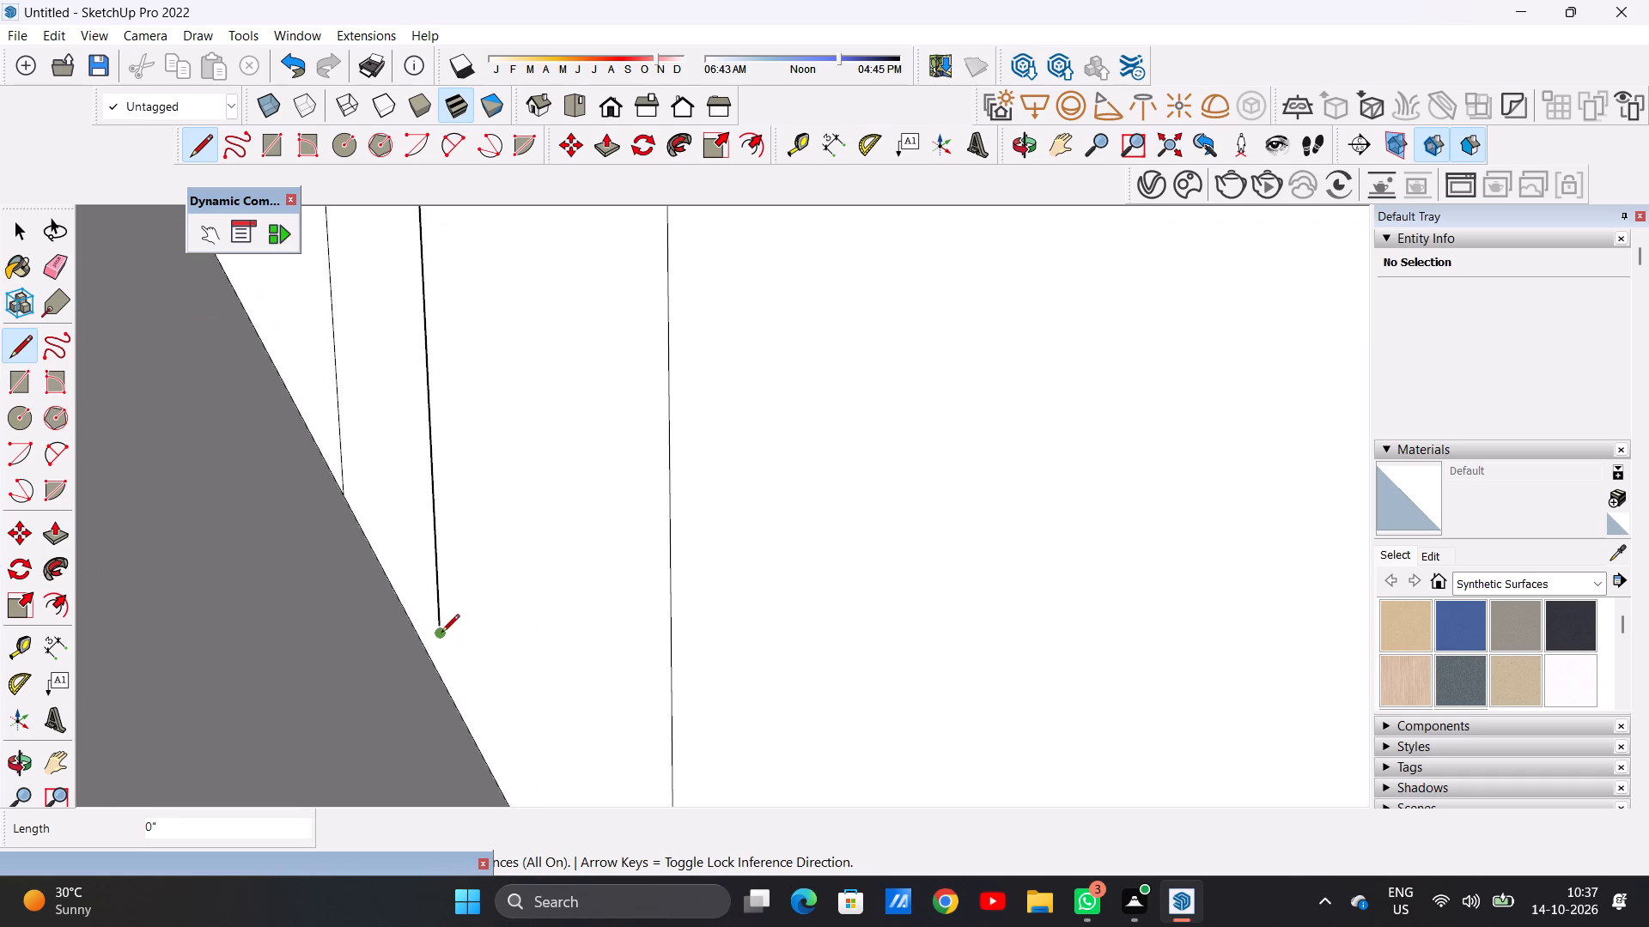
pyautogui.click(442, 676)
pyautogui.scroll(-7, 447, 523)
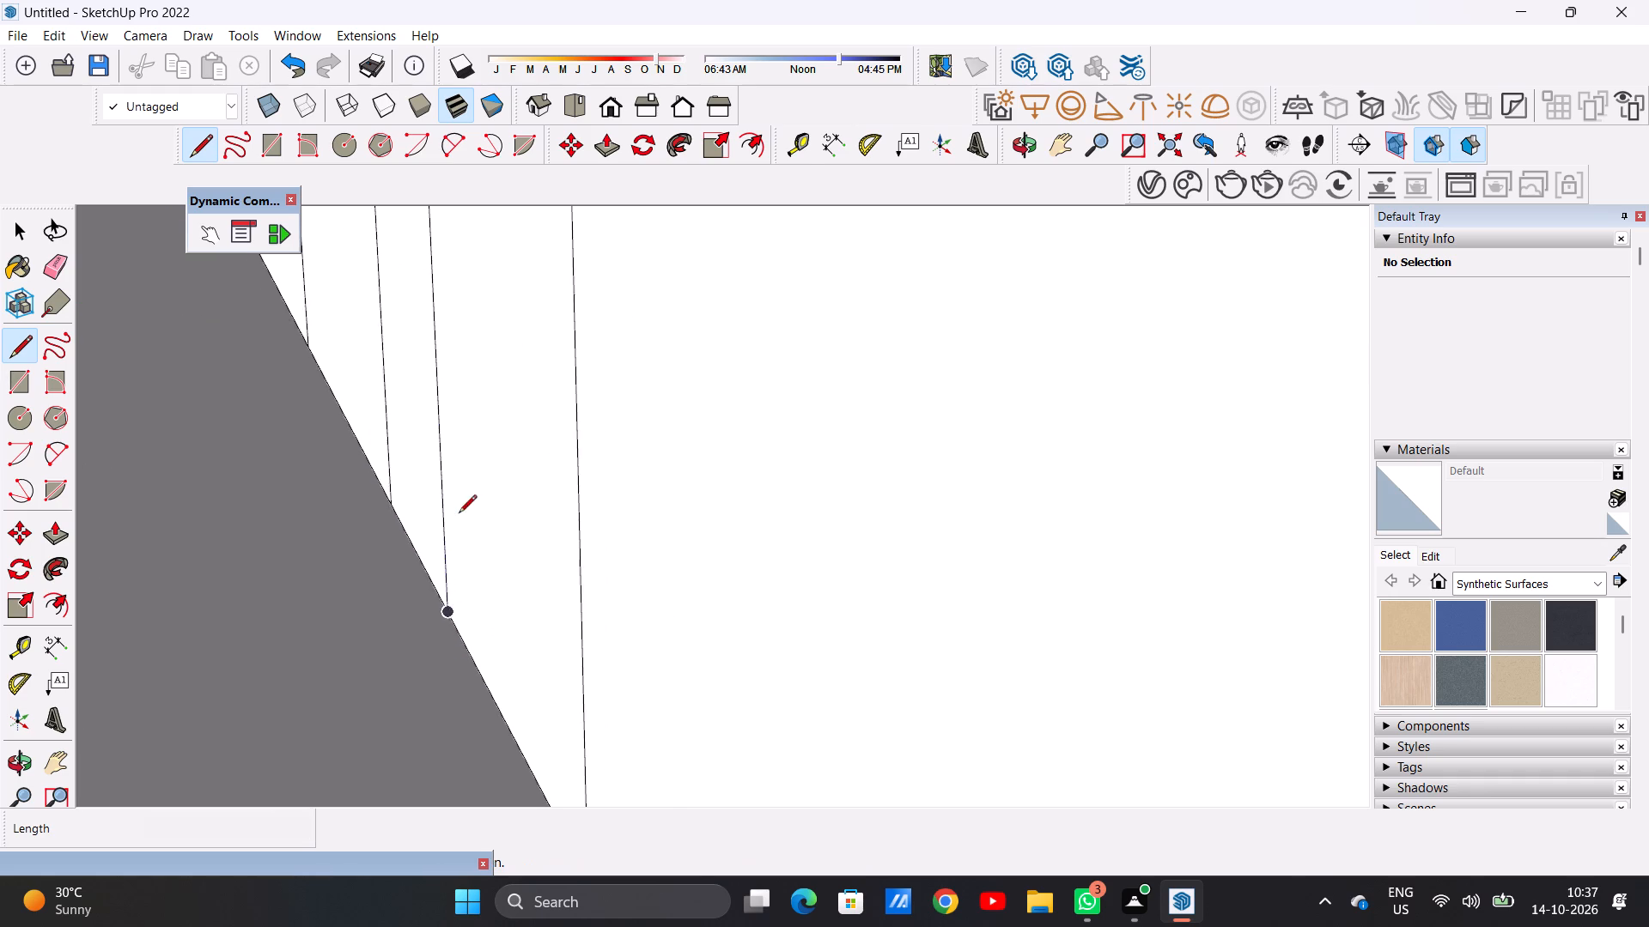
# Draw two closely spaced vertical lines, about 9 1/8" and 9 11/16" long, between the fifth line and the original 10 3/8" line.
pyautogui.scroll(-14, 459, 514)
pyautogui.scroll(6, 461, 308)
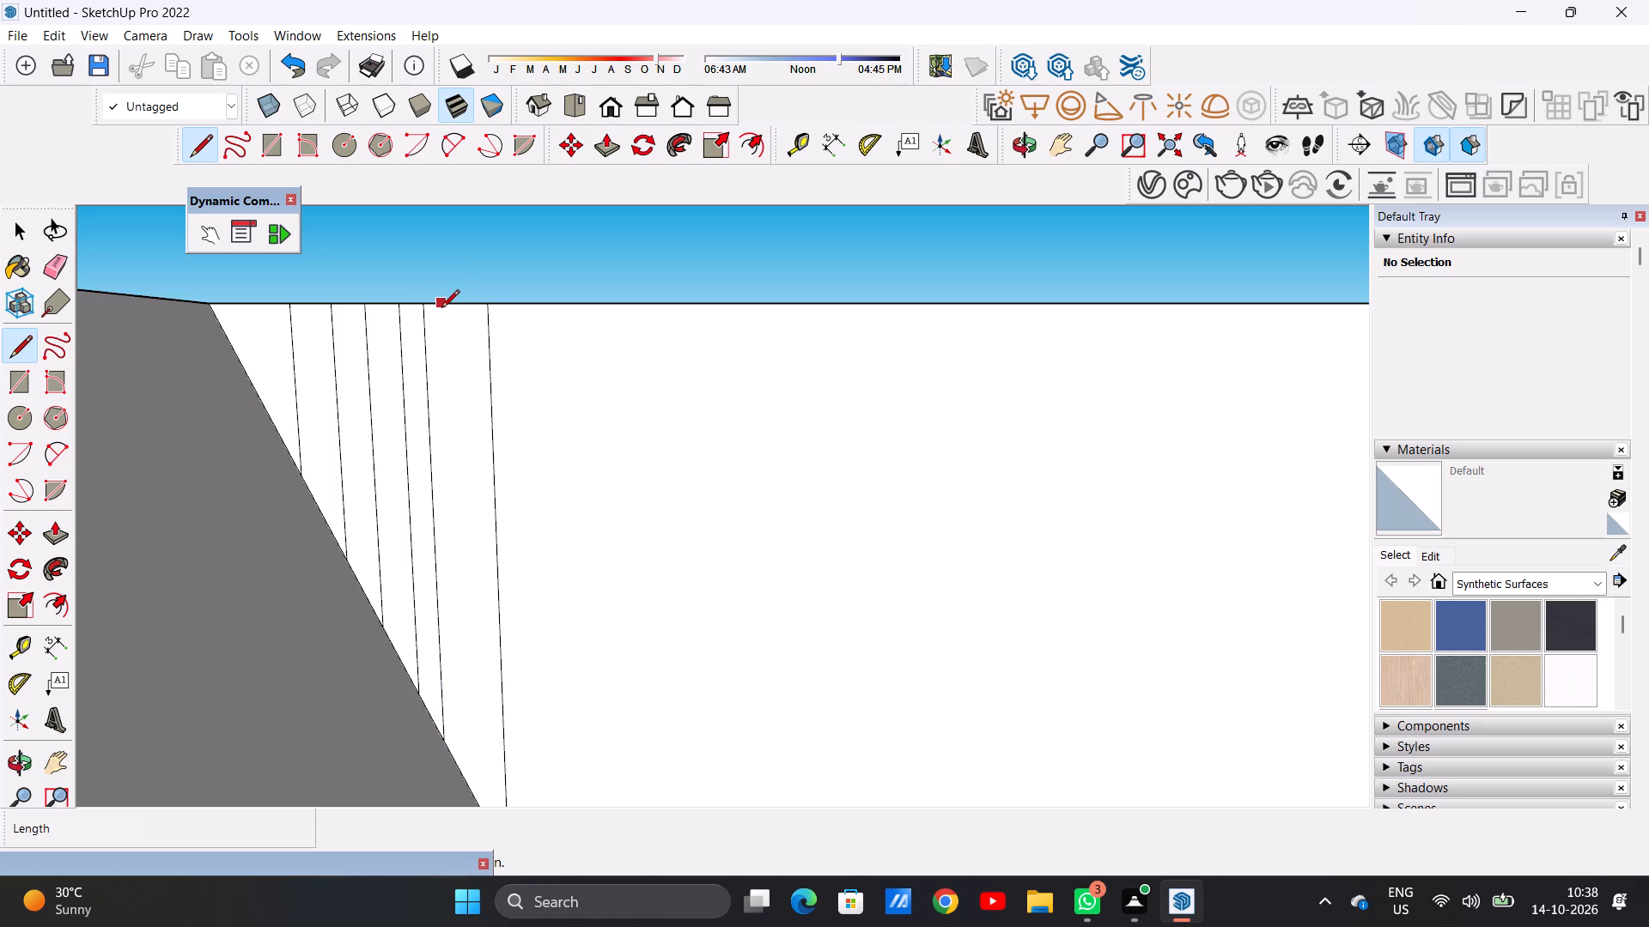
pyautogui.click(441, 309)
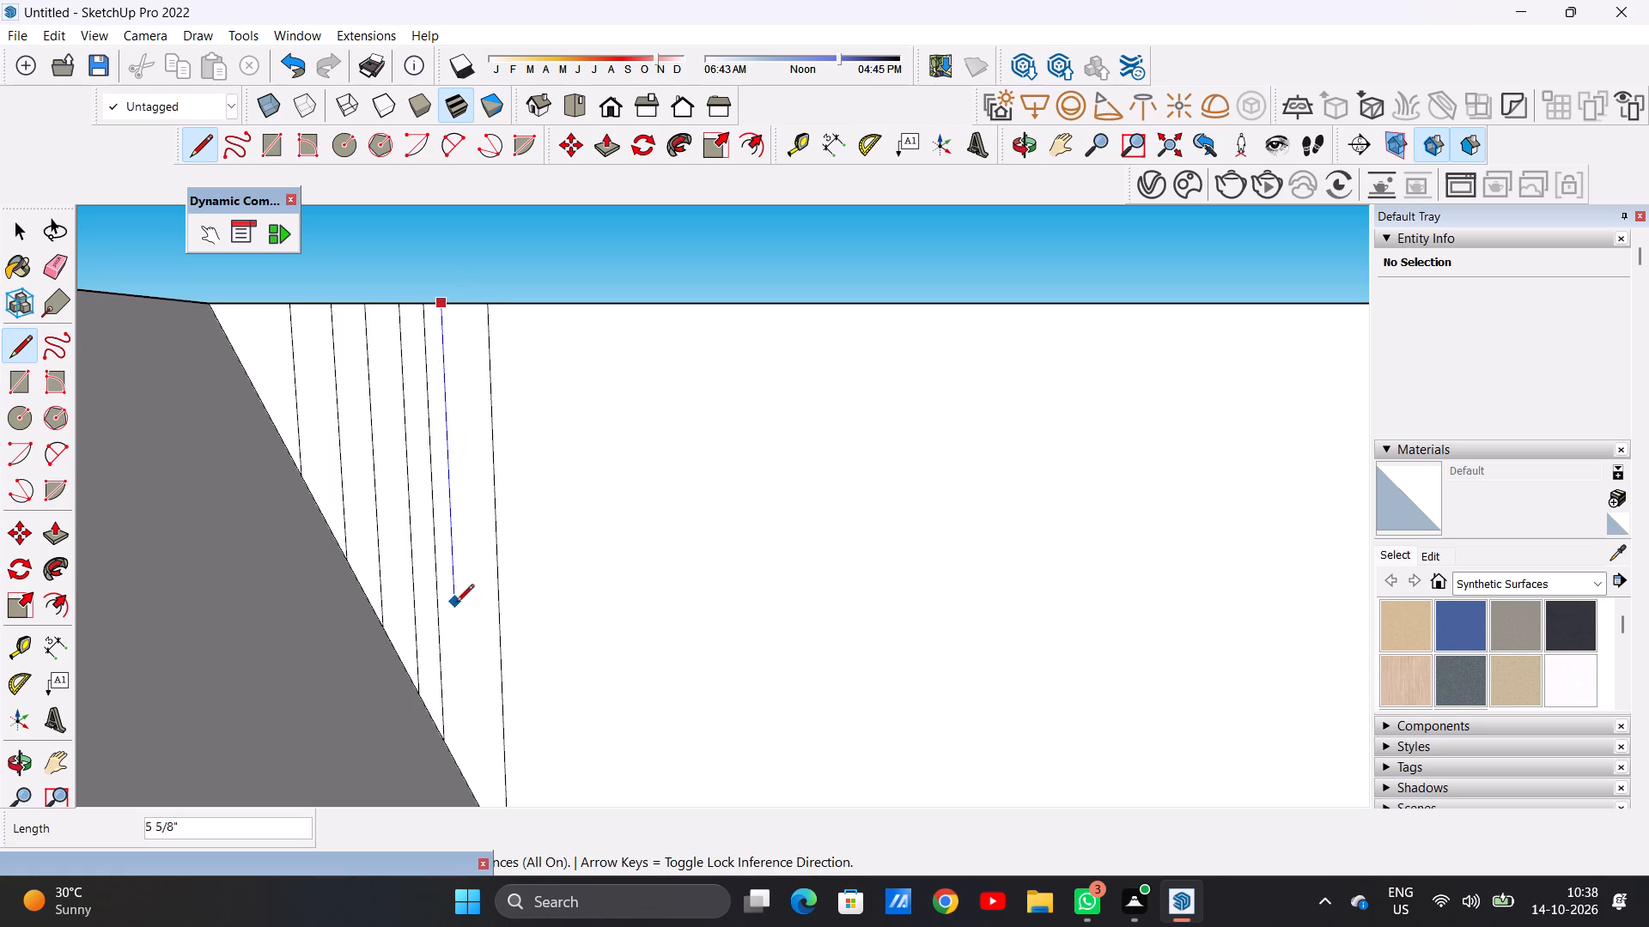
pyautogui.click(463, 767)
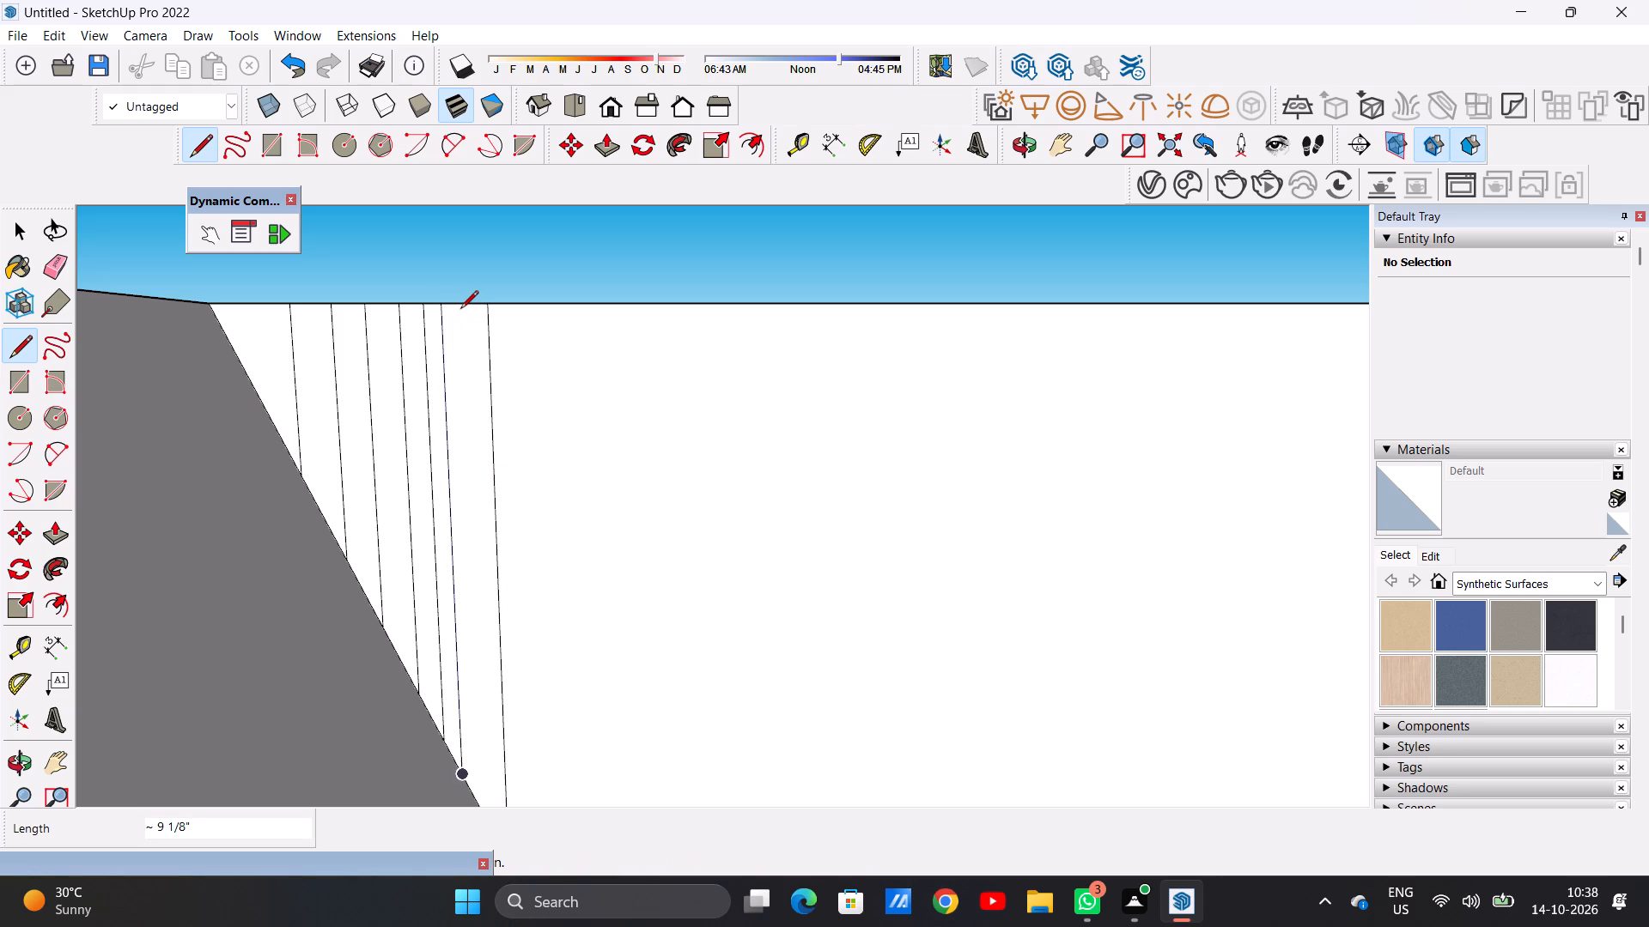
pyautogui.scroll(8, 450, 323)
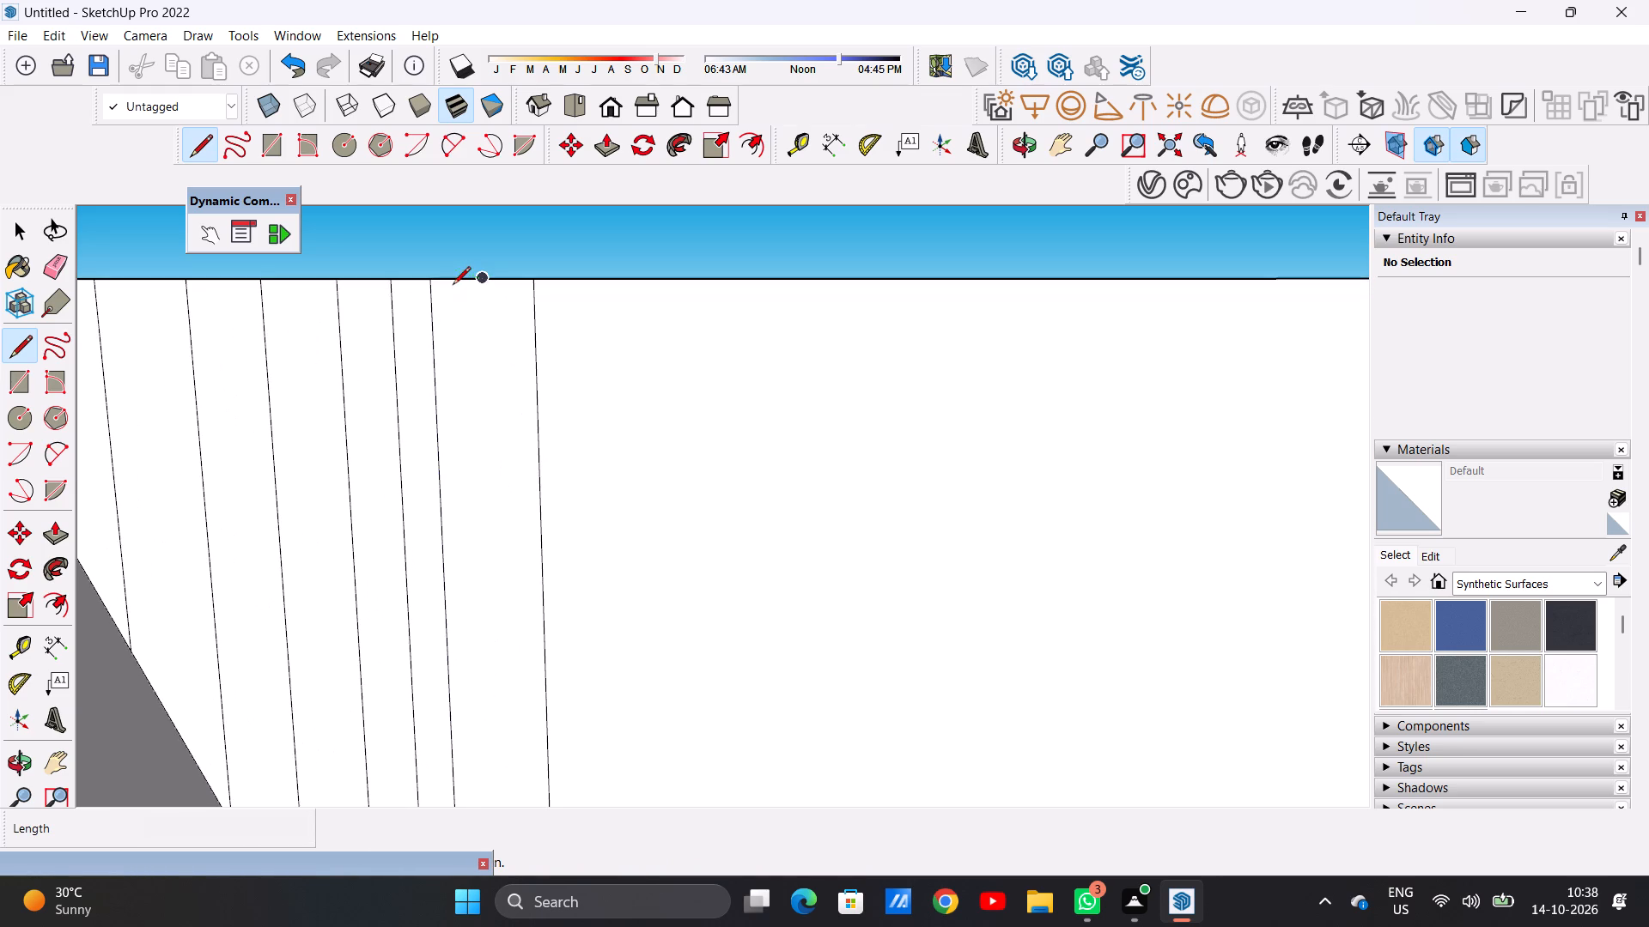
pyautogui.click(460, 278)
pyautogui.scroll(-14, 469, 382)
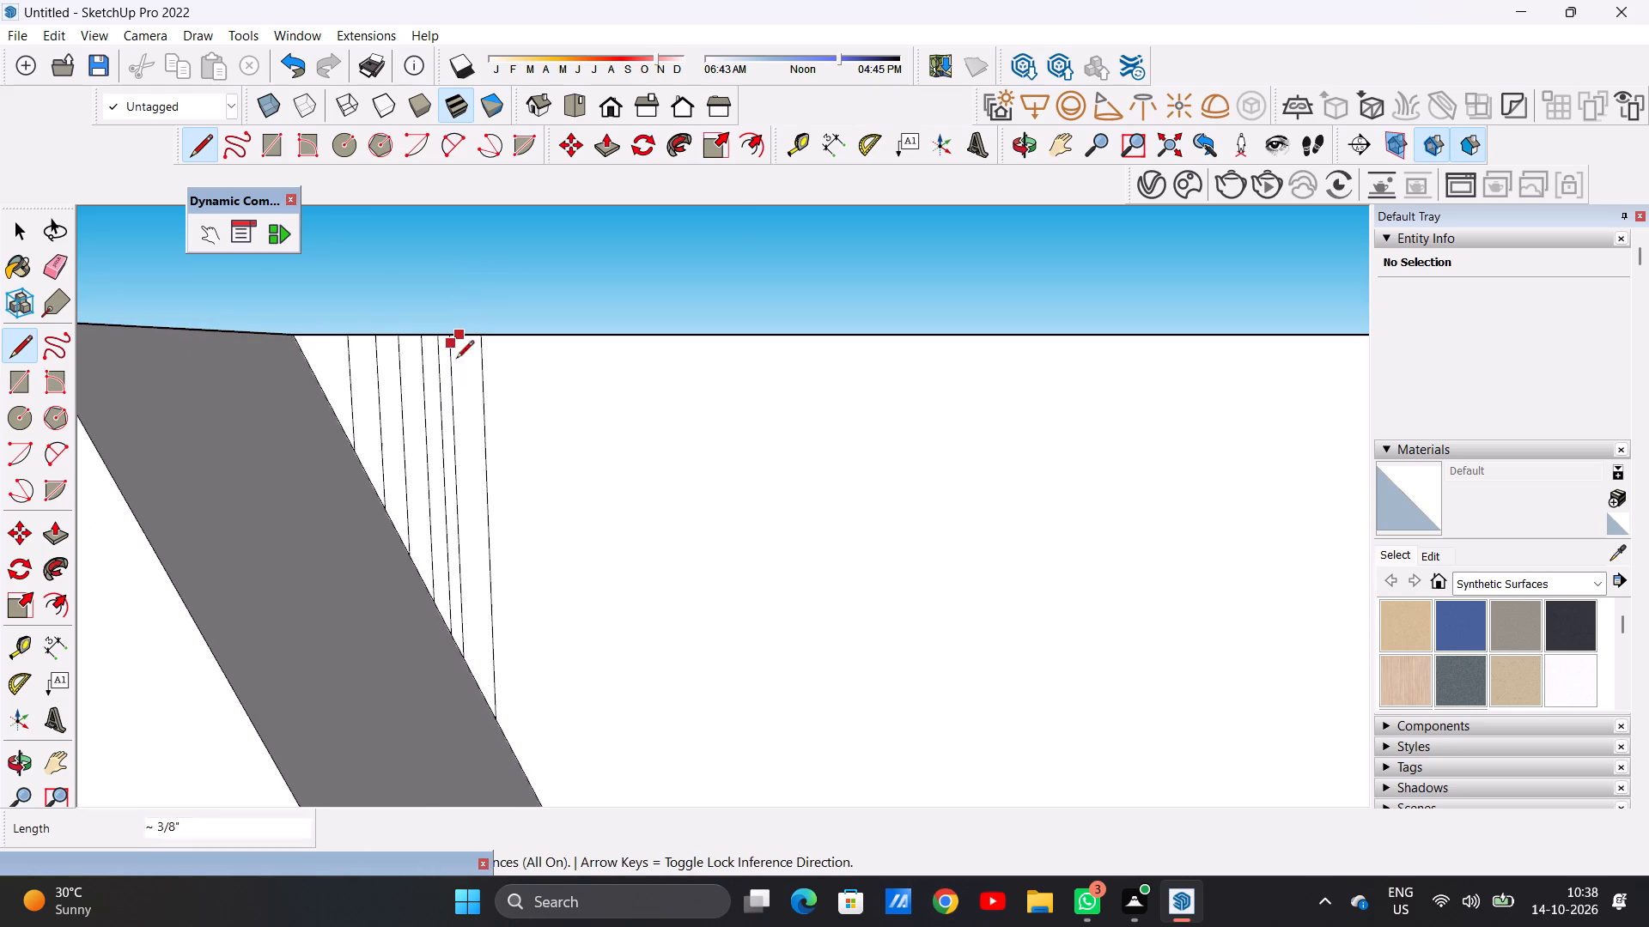
pyautogui.click(474, 688)
# Draw a vertical line about 10 1/16" long in the remaining gap before the original line, from the roof edge to the slanted edge.
pyautogui.scroll(5, 488, 371)
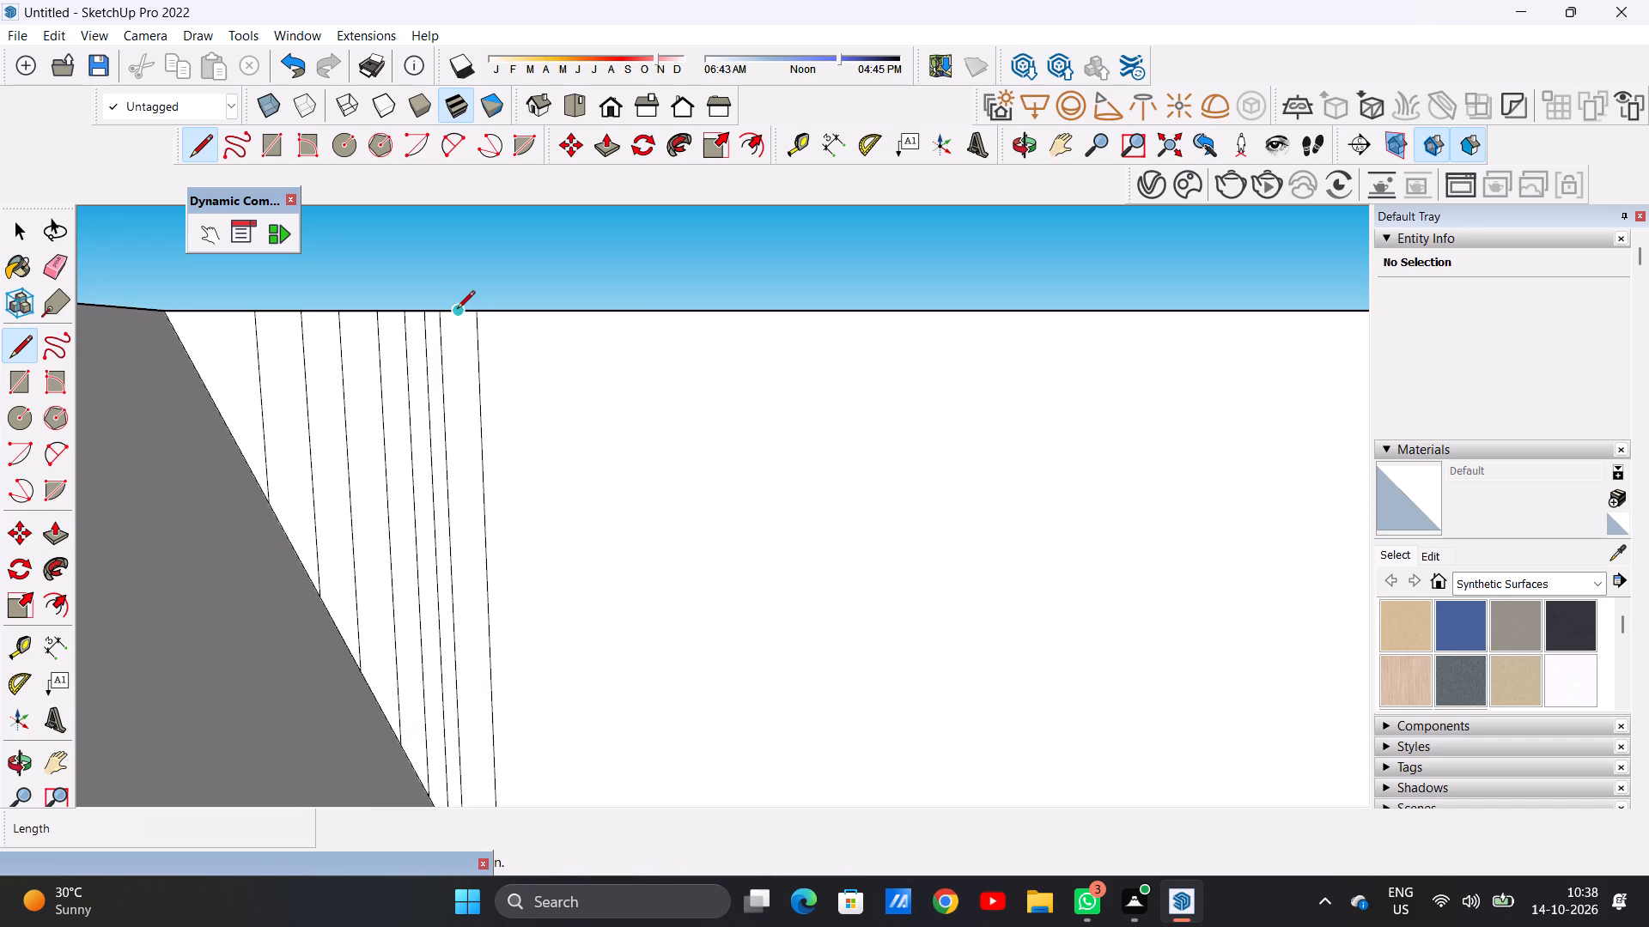
pyautogui.click(457, 310)
pyautogui.scroll(-11, 464, 385)
pyautogui.scroll(6, 470, 497)
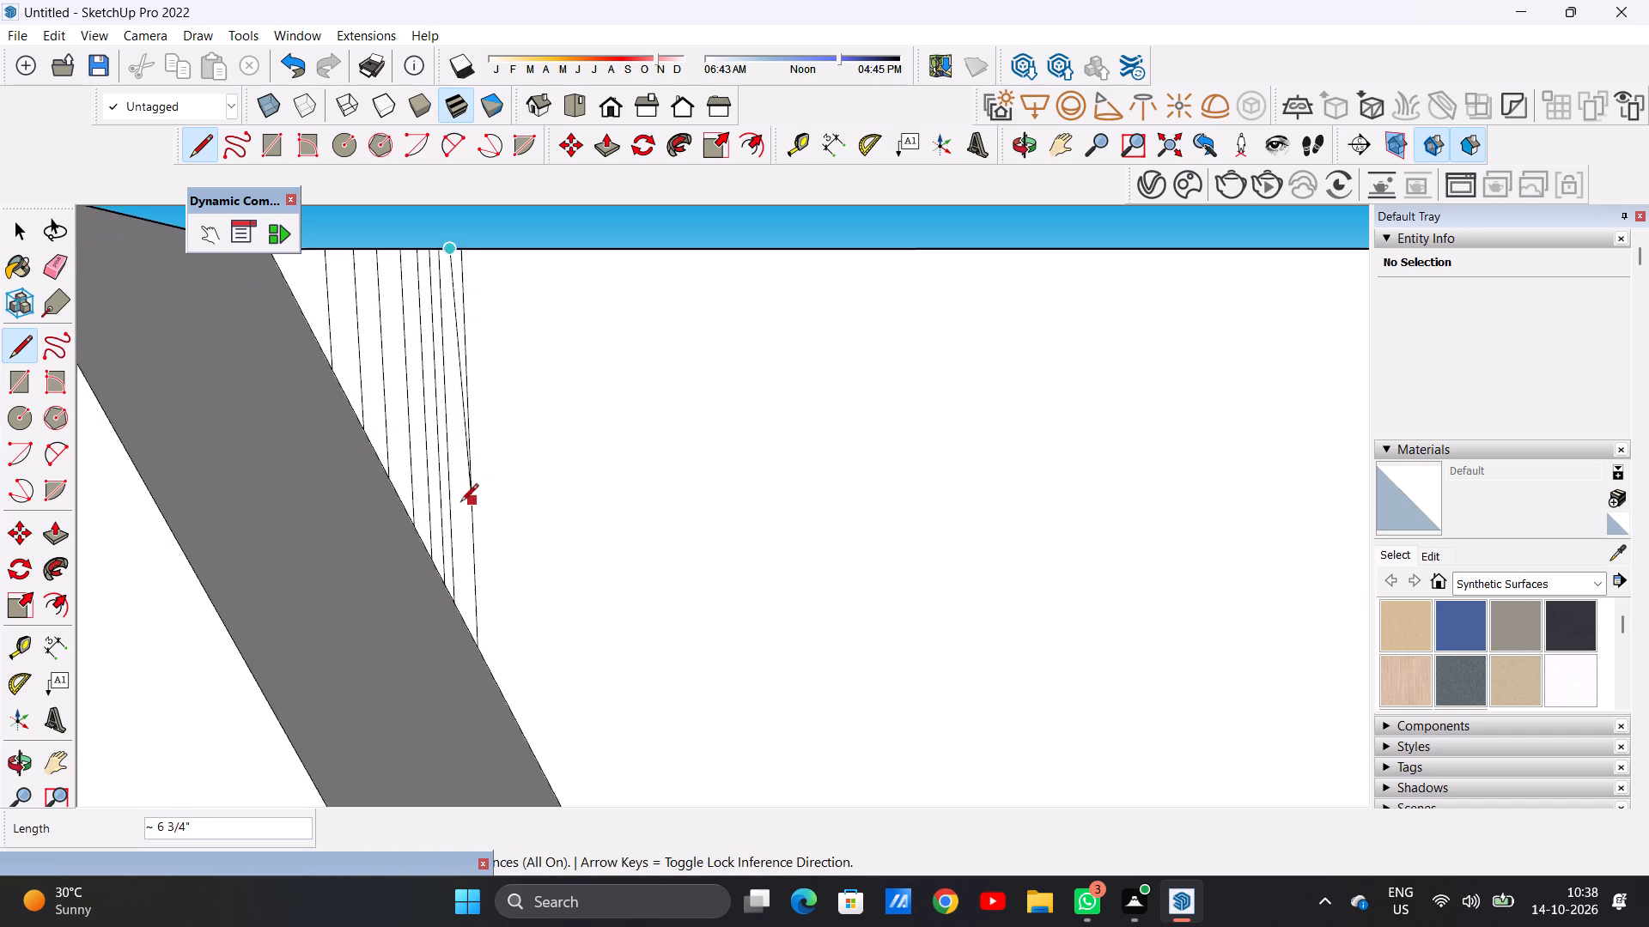
pyautogui.scroll(3, 460, 503)
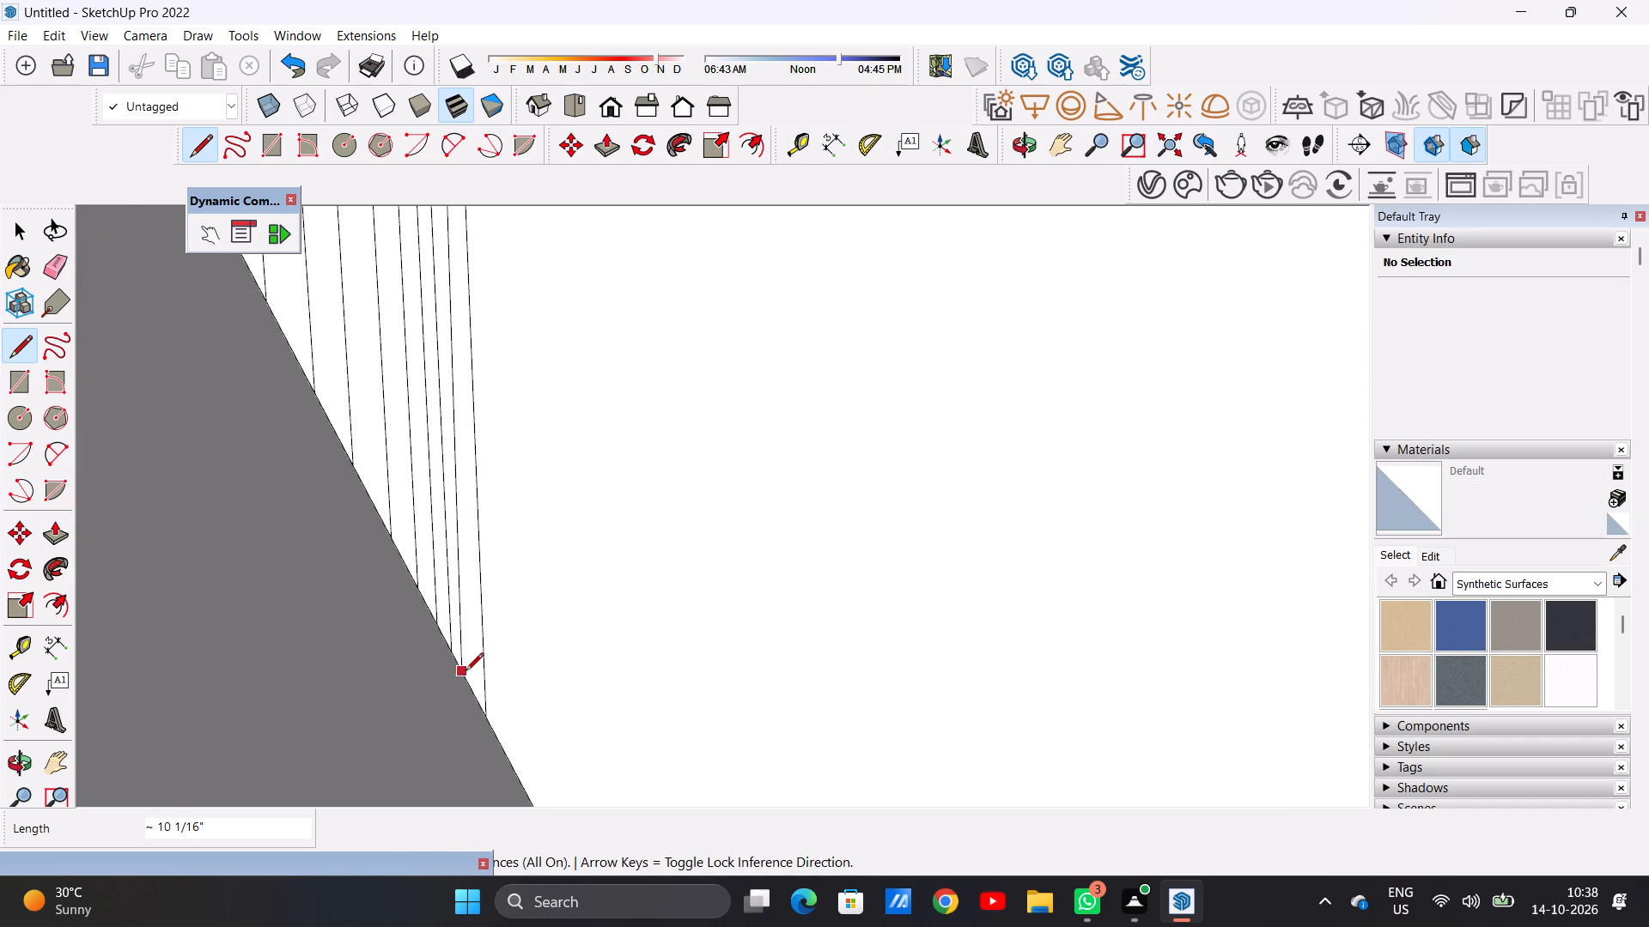
pyautogui.click(467, 678)
# Split the first two wide gaps nearest the projection's top corner with vertical lines about 4" and 5 7/16" long down to the slanted edge.
pyautogui.scroll(-9, 469, 648)
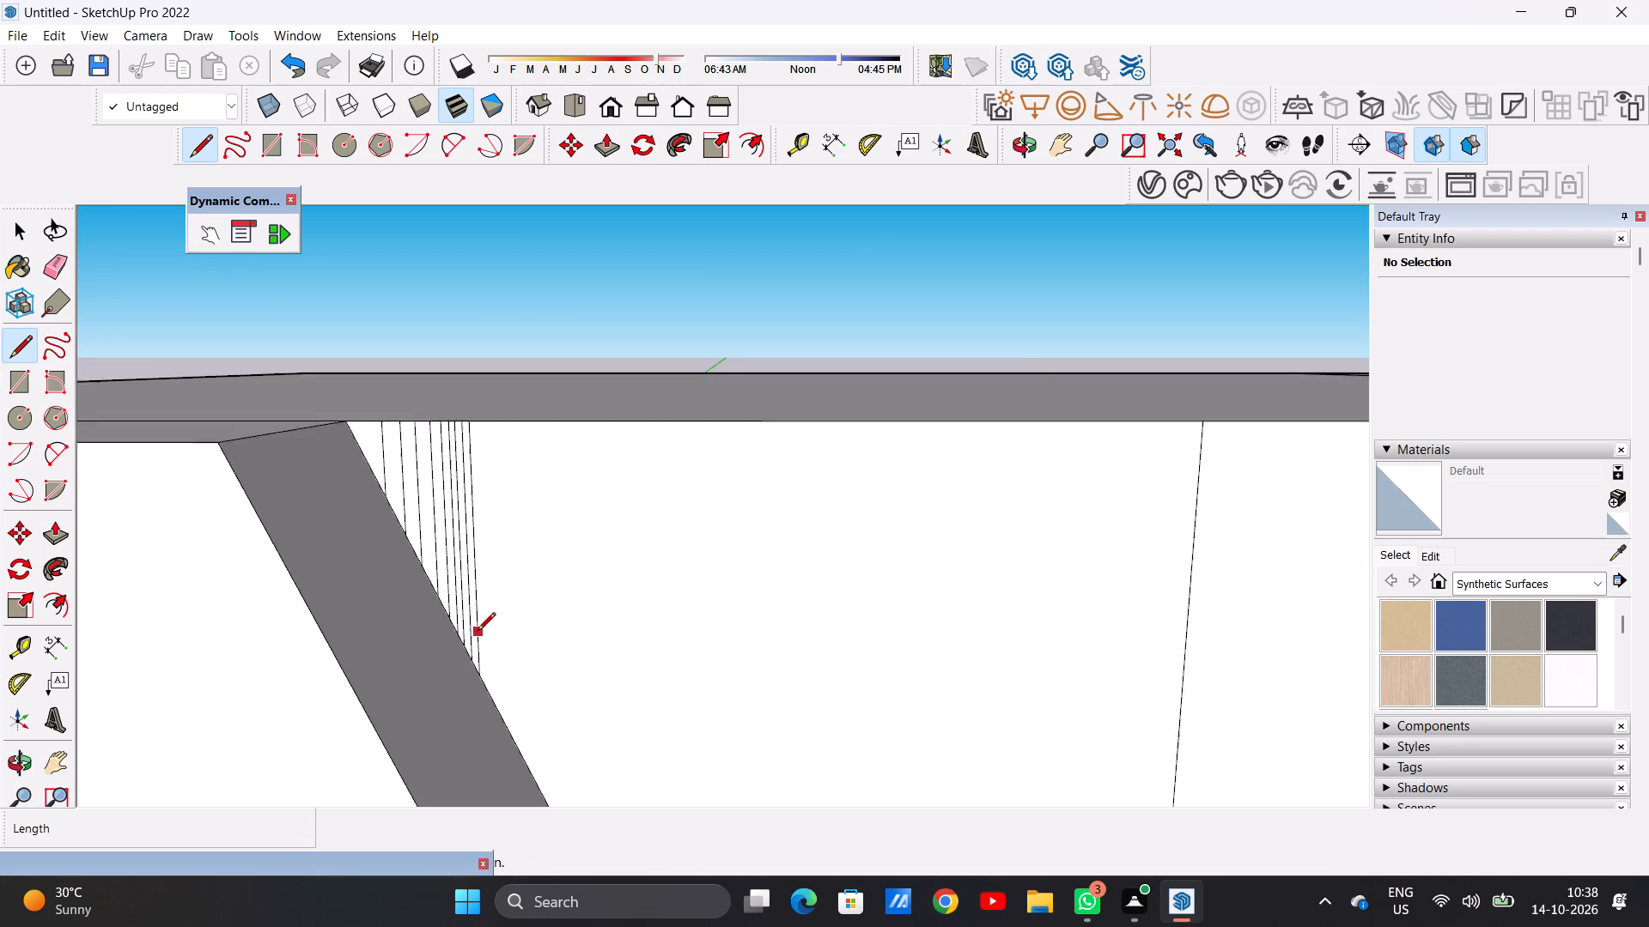
pyautogui.scroll(-2, 478, 632)
pyautogui.scroll(12, 418, 452)
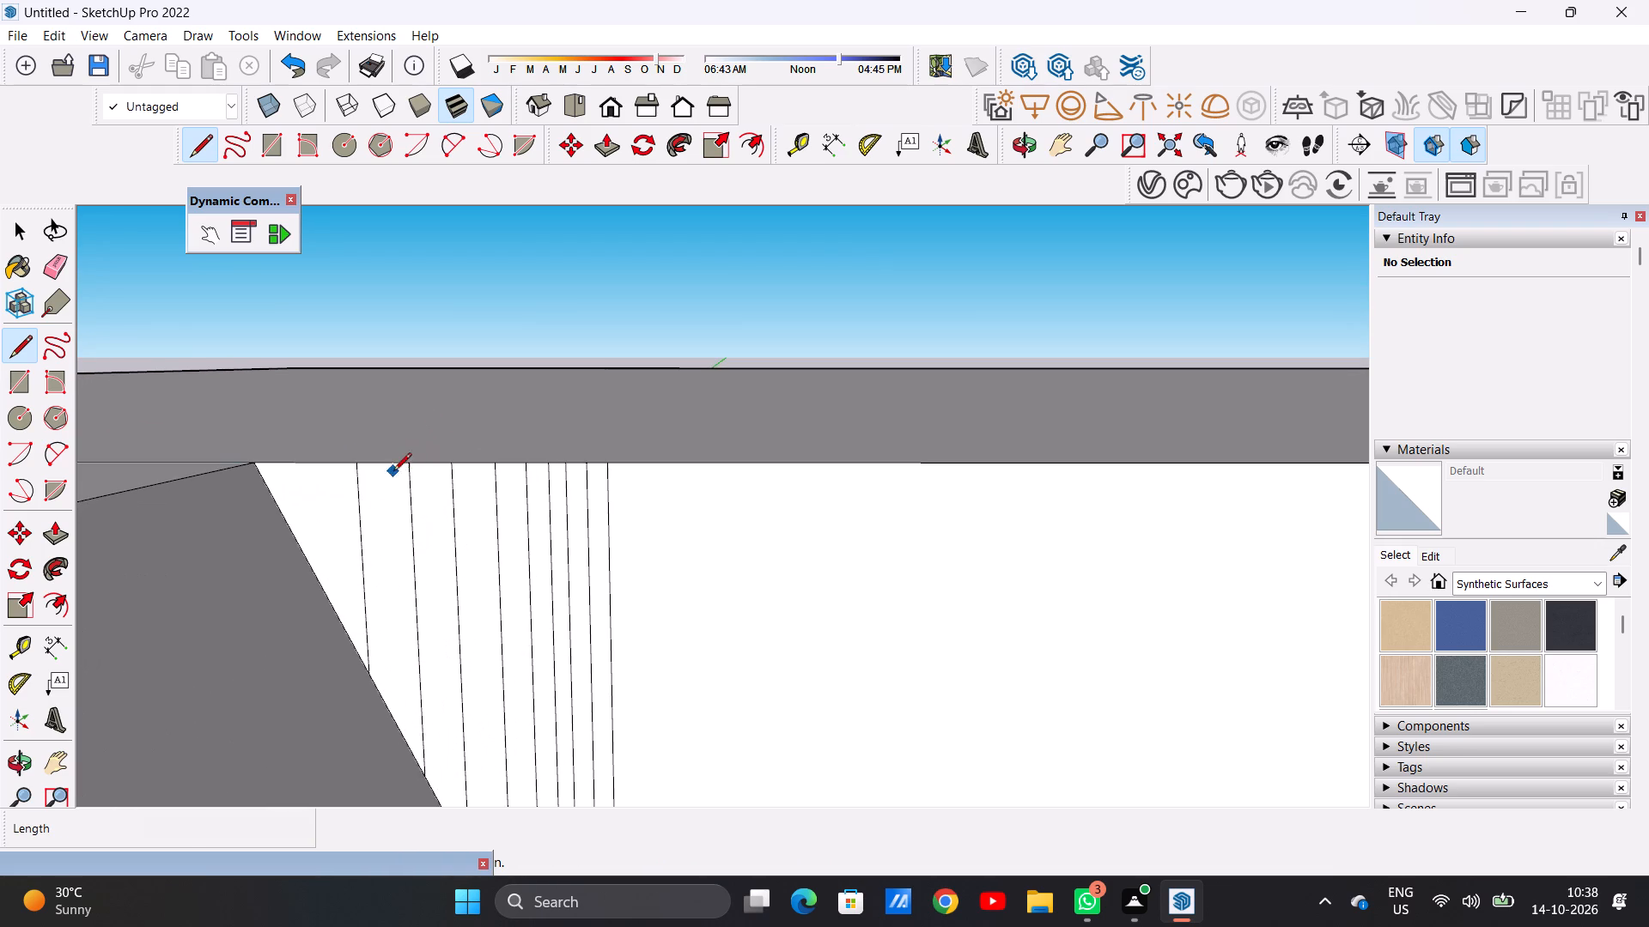
pyautogui.click(383, 468)
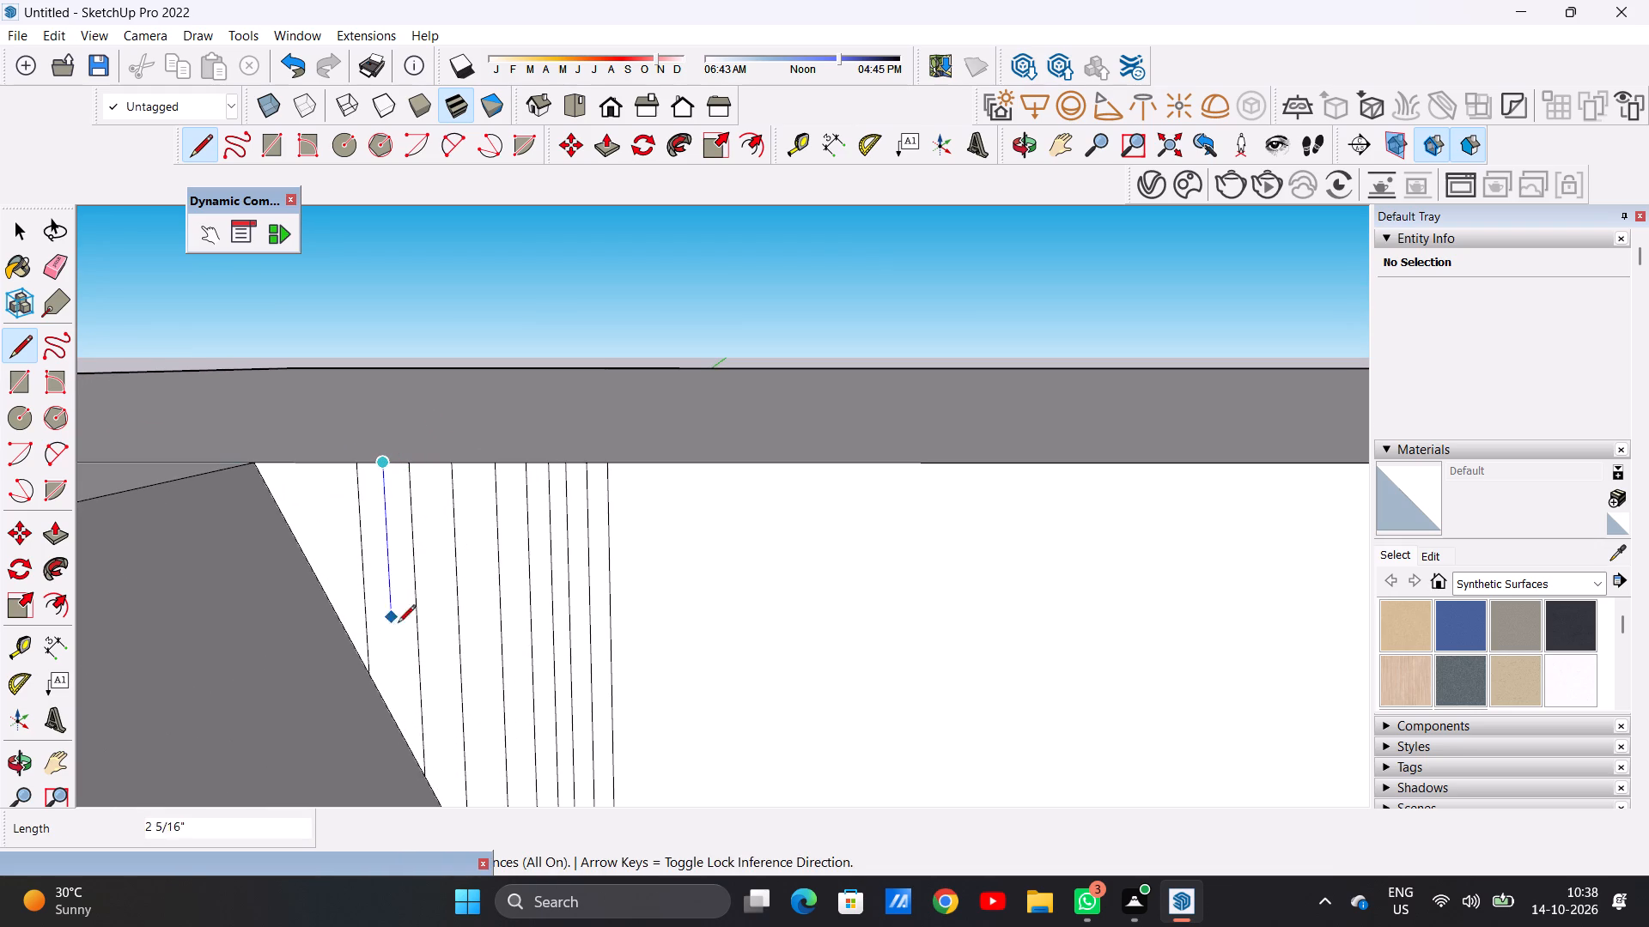
pyautogui.click(405, 736)
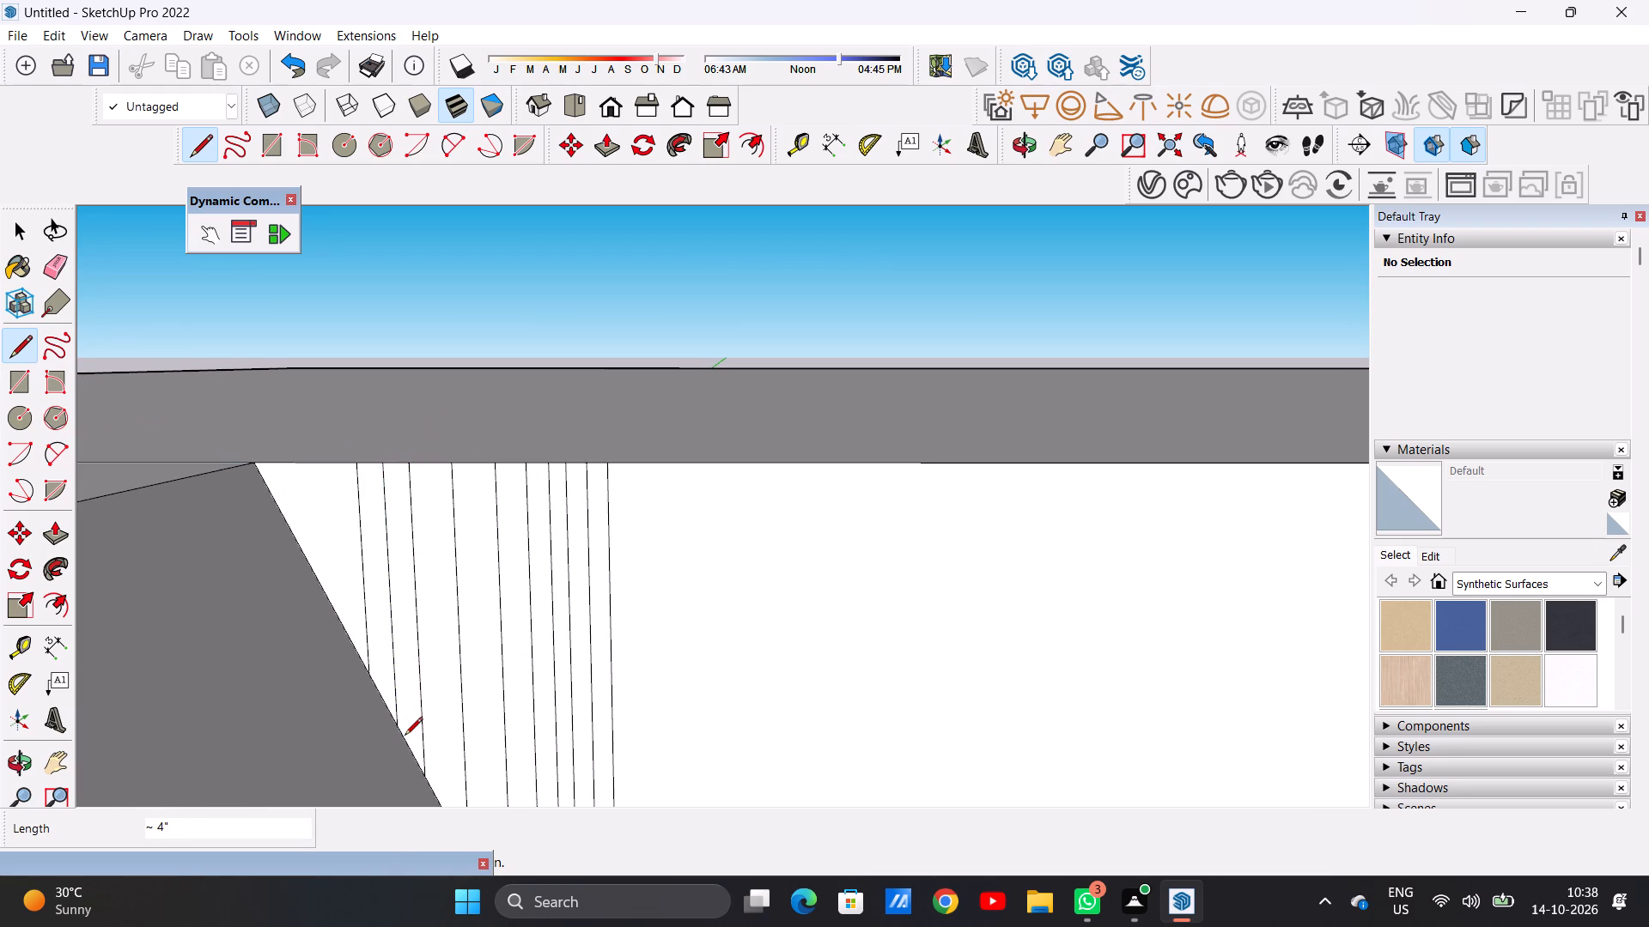
pyautogui.click(427, 466)
pyautogui.scroll(-5, 430, 541)
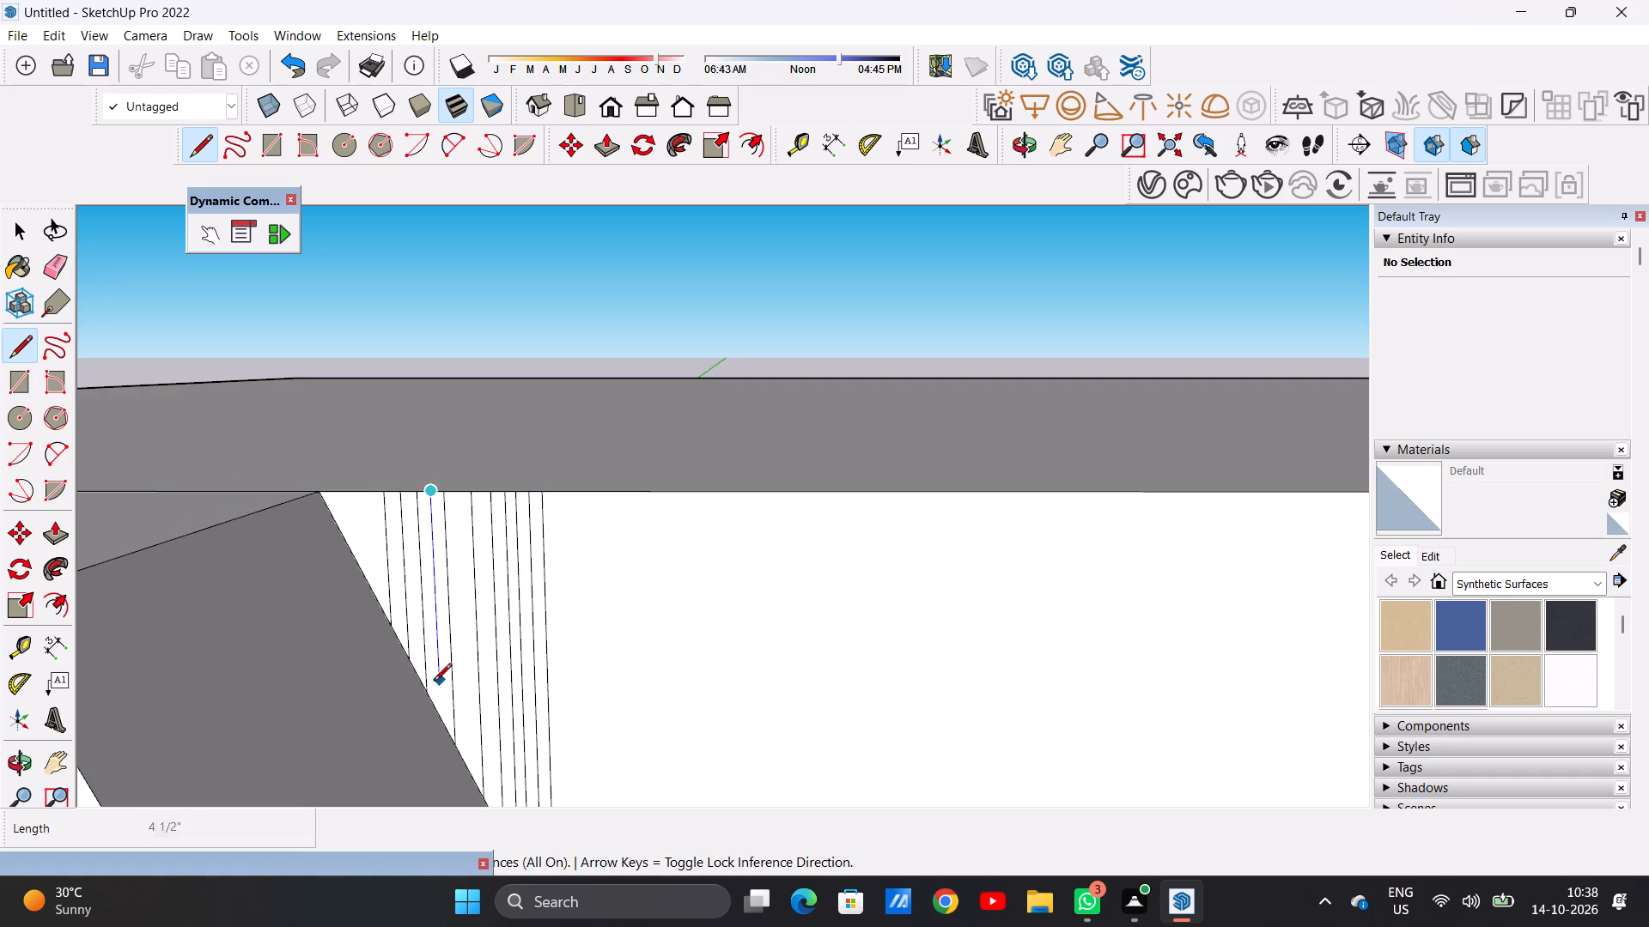
pyautogui.click(439, 718)
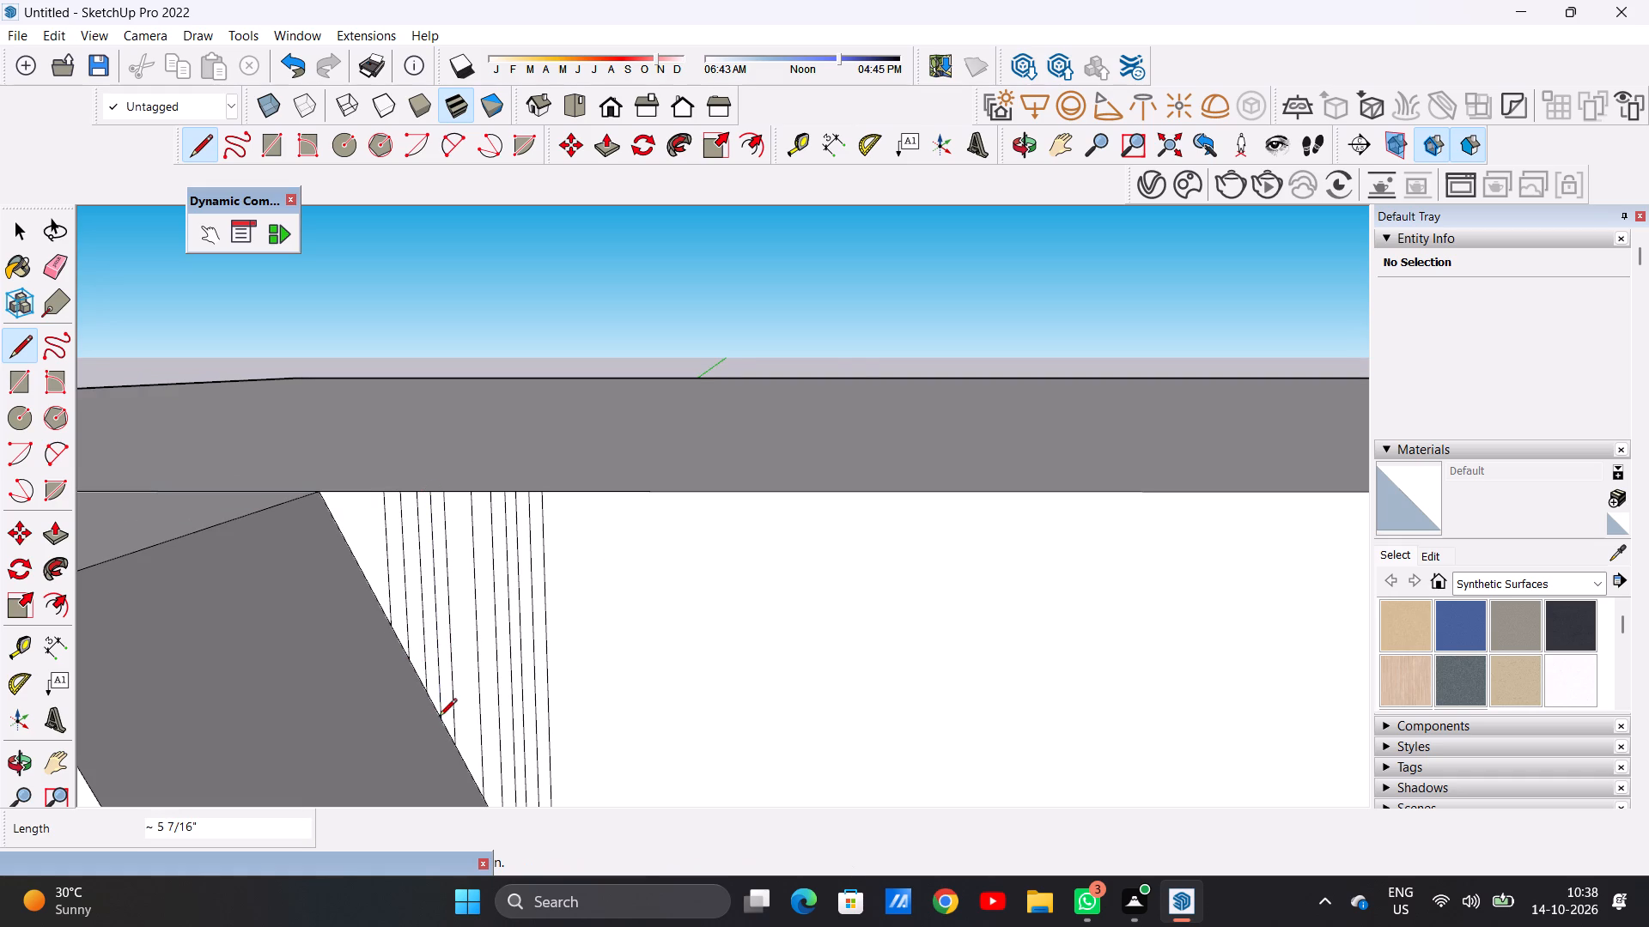
# Split the next two wide gaps with vertical lines about 6 13/16" and 7 15/16" long from the roof edge to the slanted edge.
pyautogui.scroll(-5, 421, 621)
pyautogui.scroll(8, 439, 706)
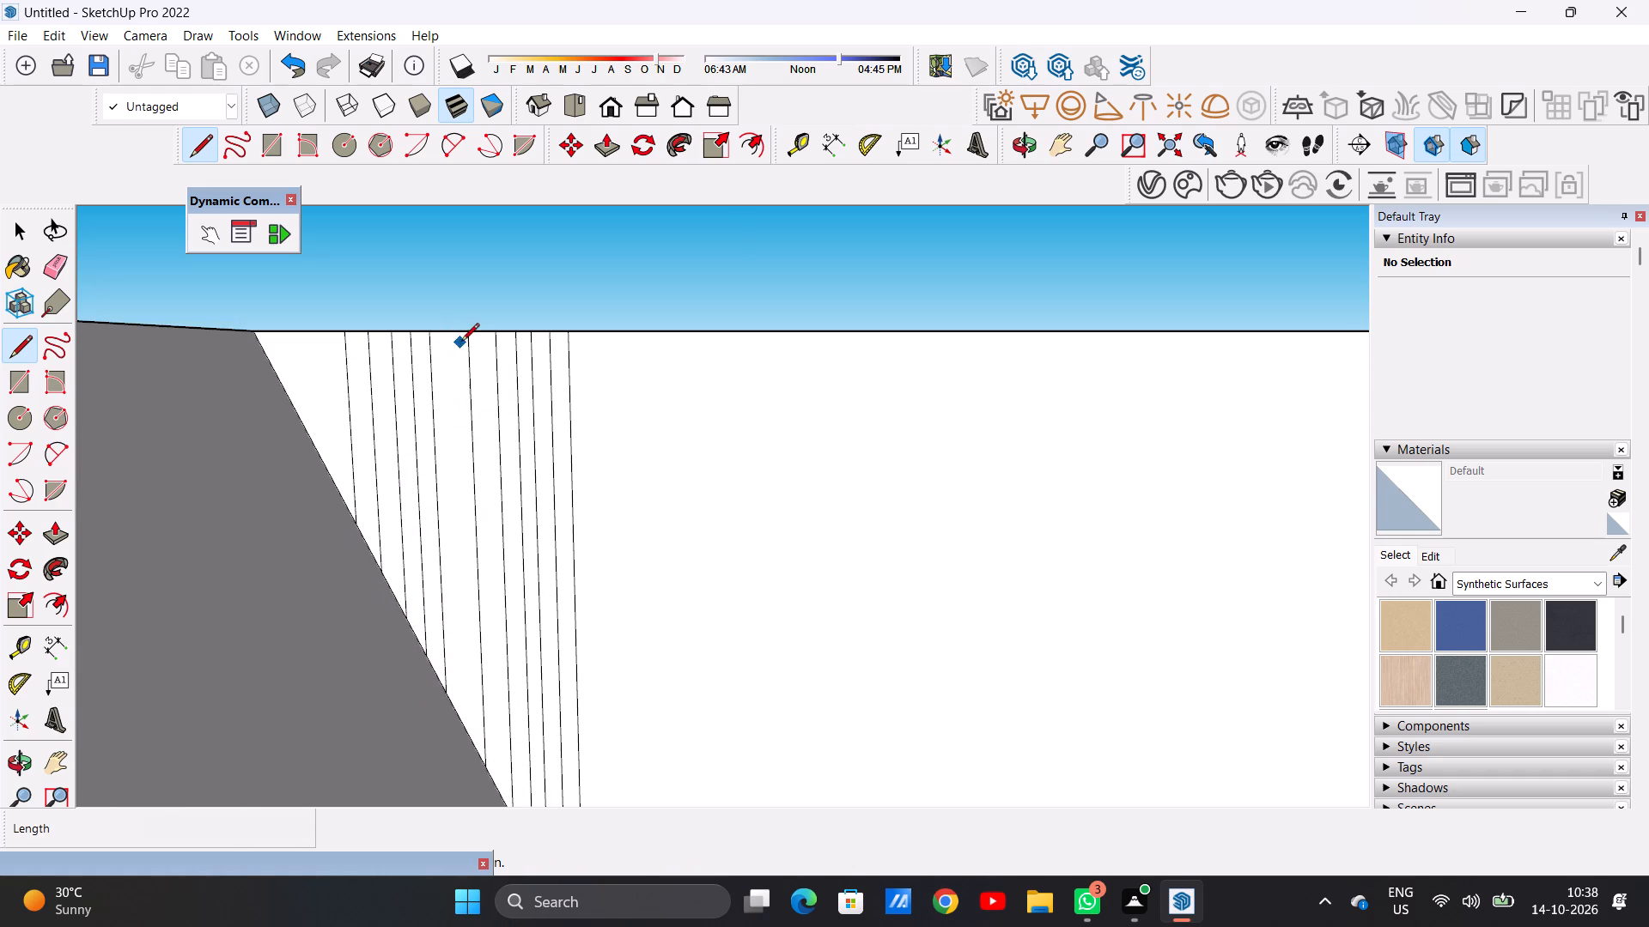
pyautogui.click(451, 331)
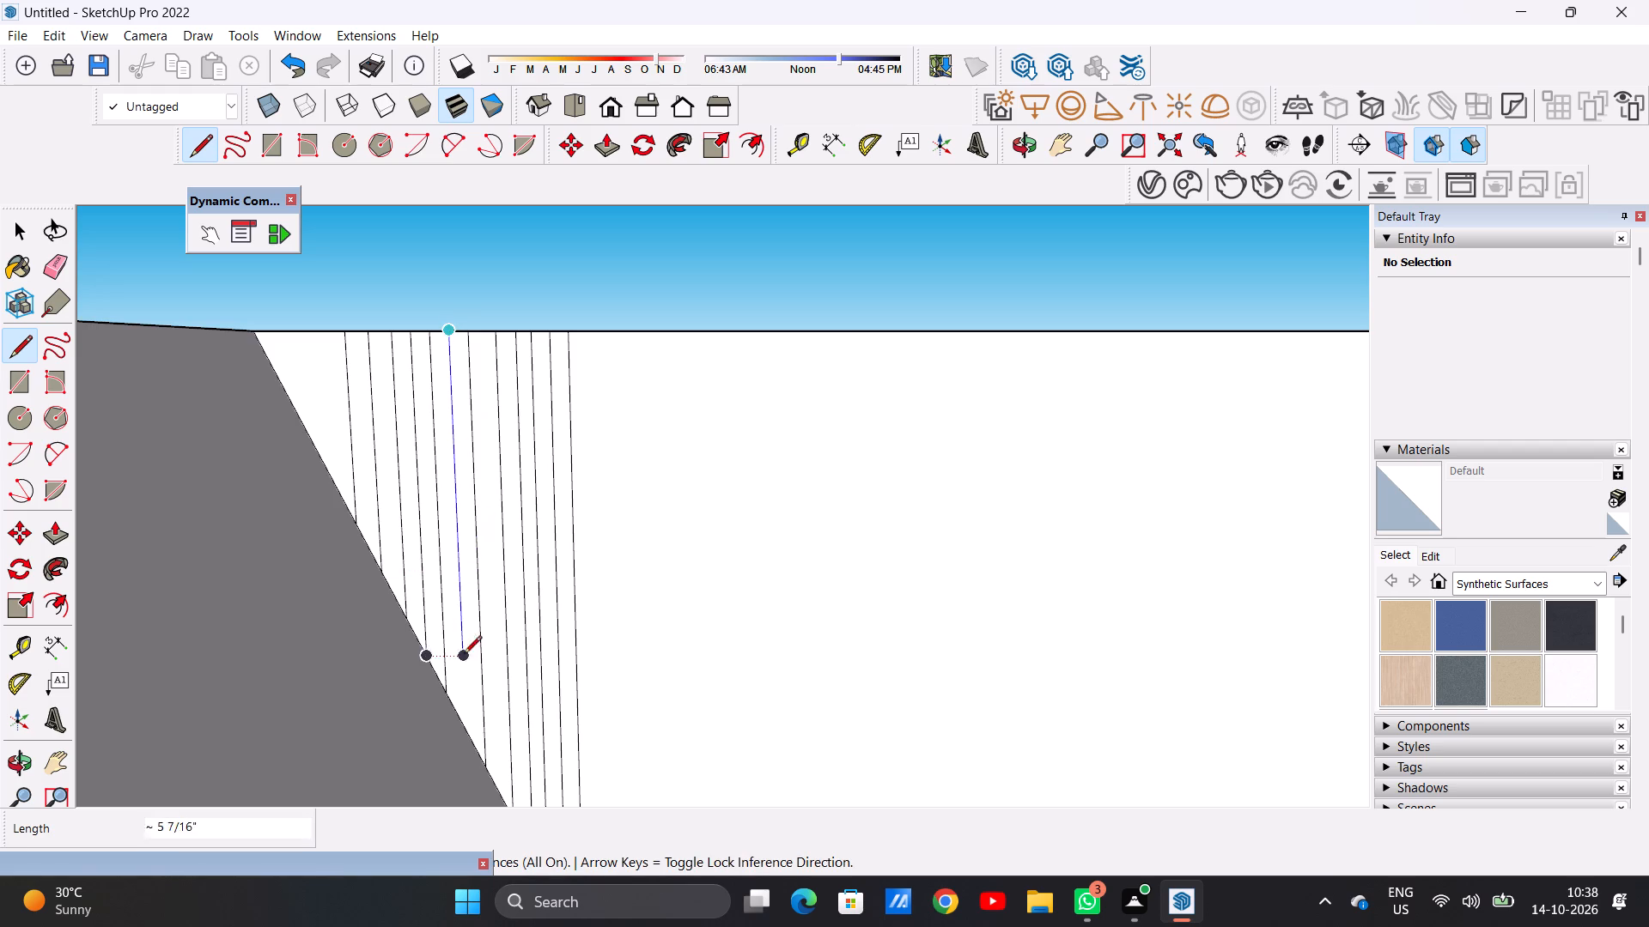
pyautogui.click(469, 728)
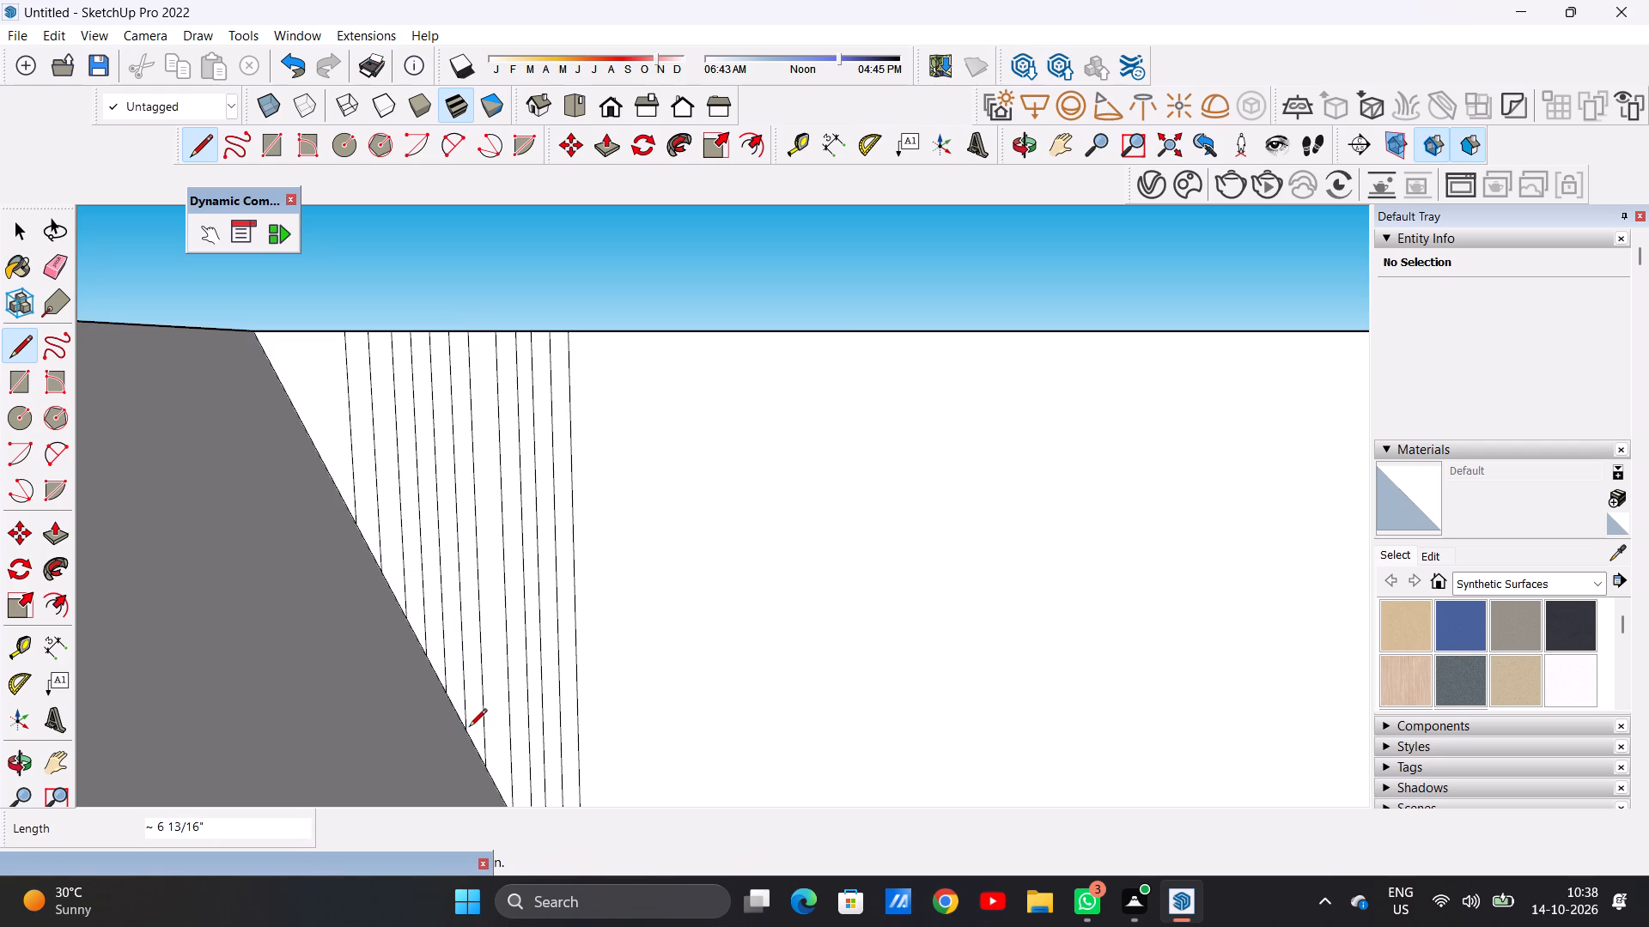
pyautogui.click(483, 332)
pyautogui.scroll(-5, 477, 421)
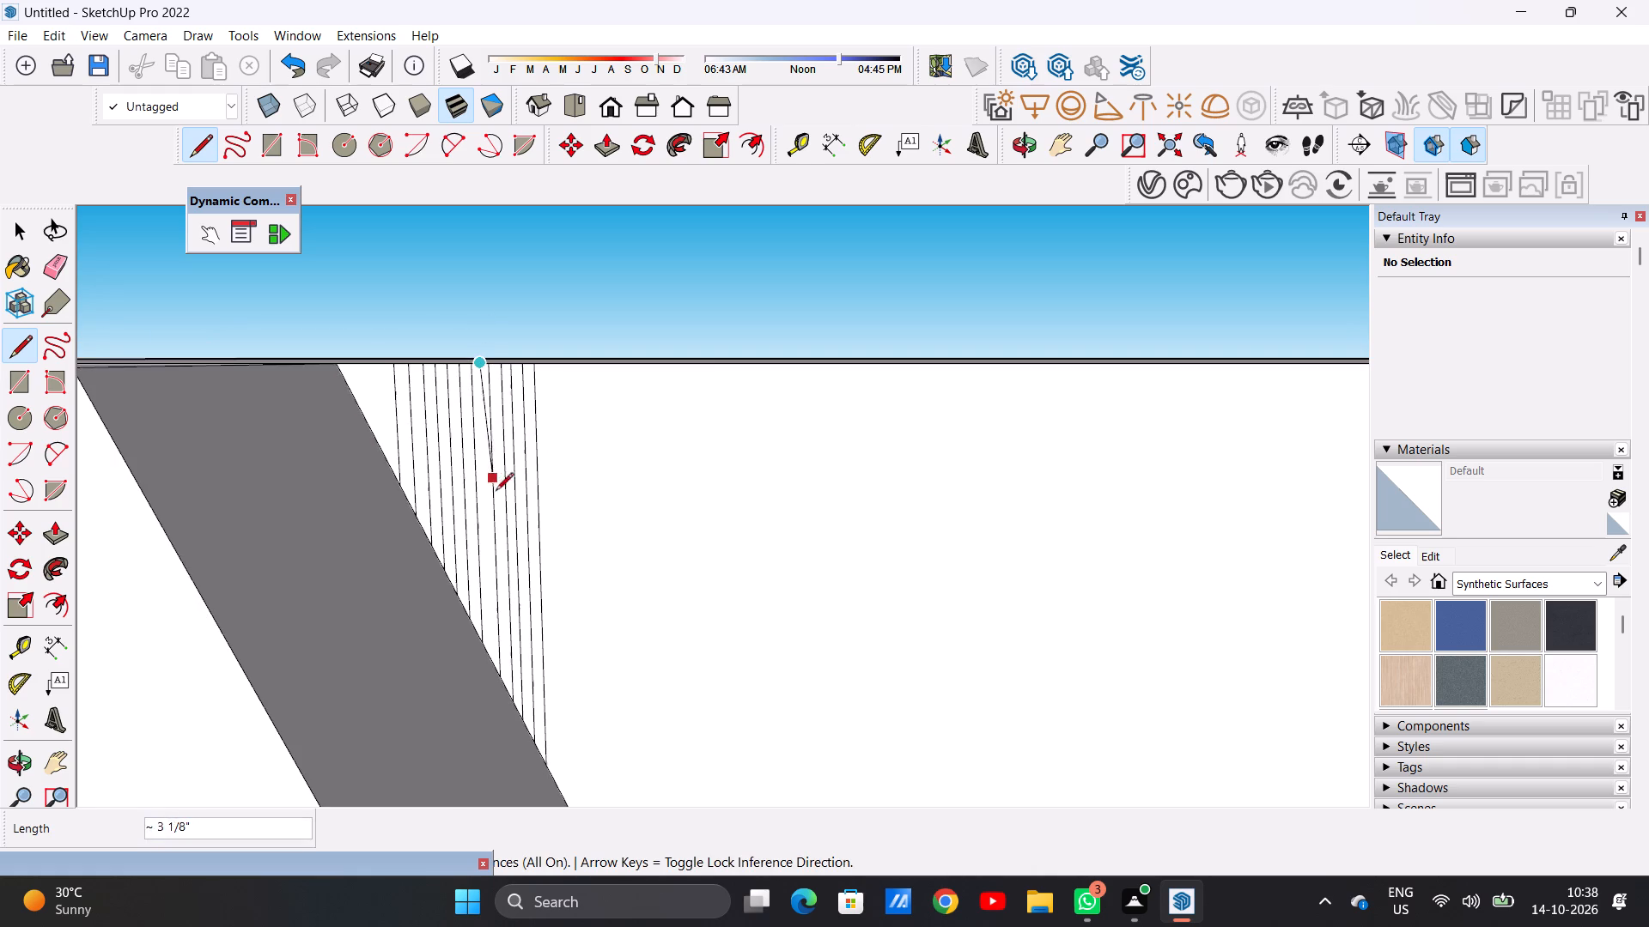
pyautogui.click(491, 665)
pyautogui.scroll(5, 356, 369)
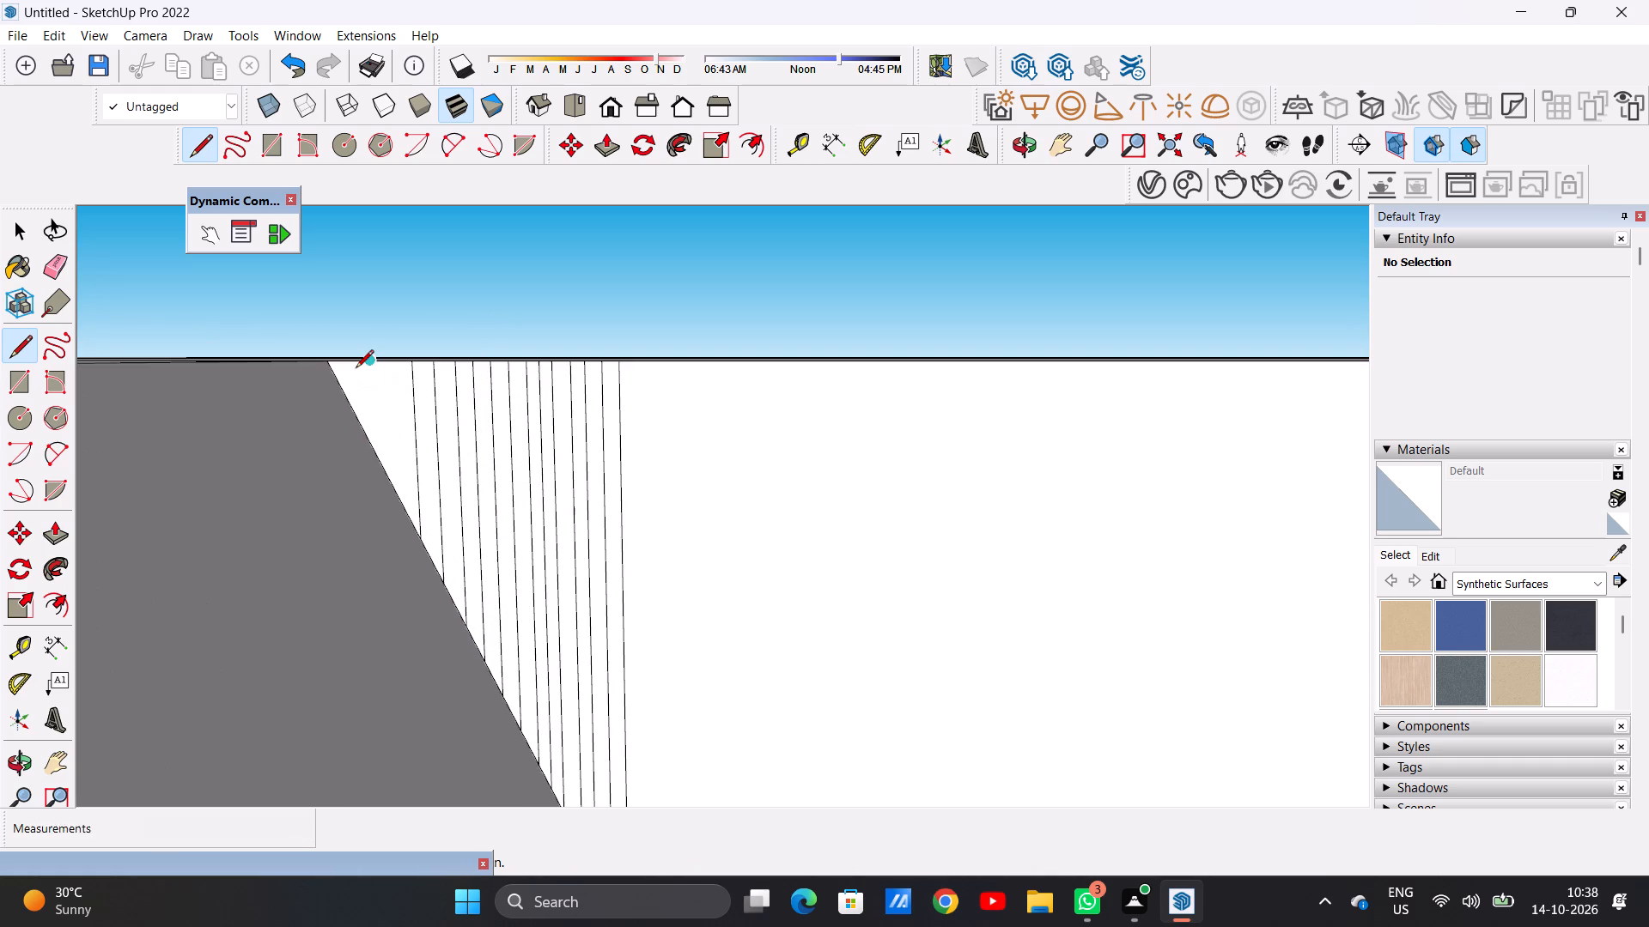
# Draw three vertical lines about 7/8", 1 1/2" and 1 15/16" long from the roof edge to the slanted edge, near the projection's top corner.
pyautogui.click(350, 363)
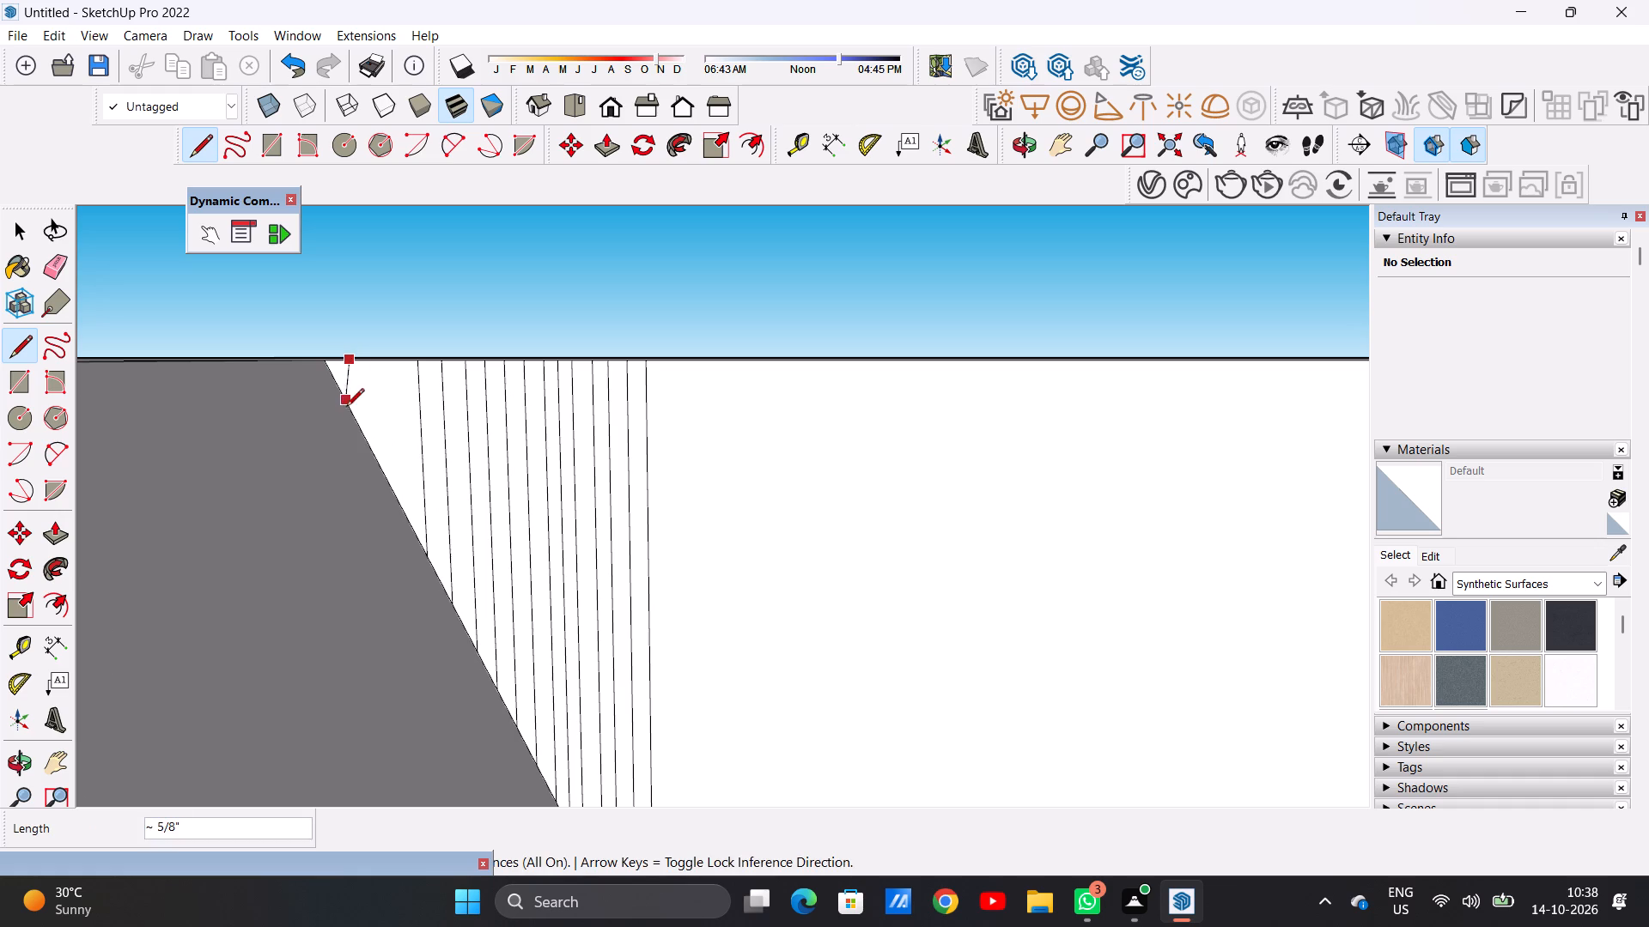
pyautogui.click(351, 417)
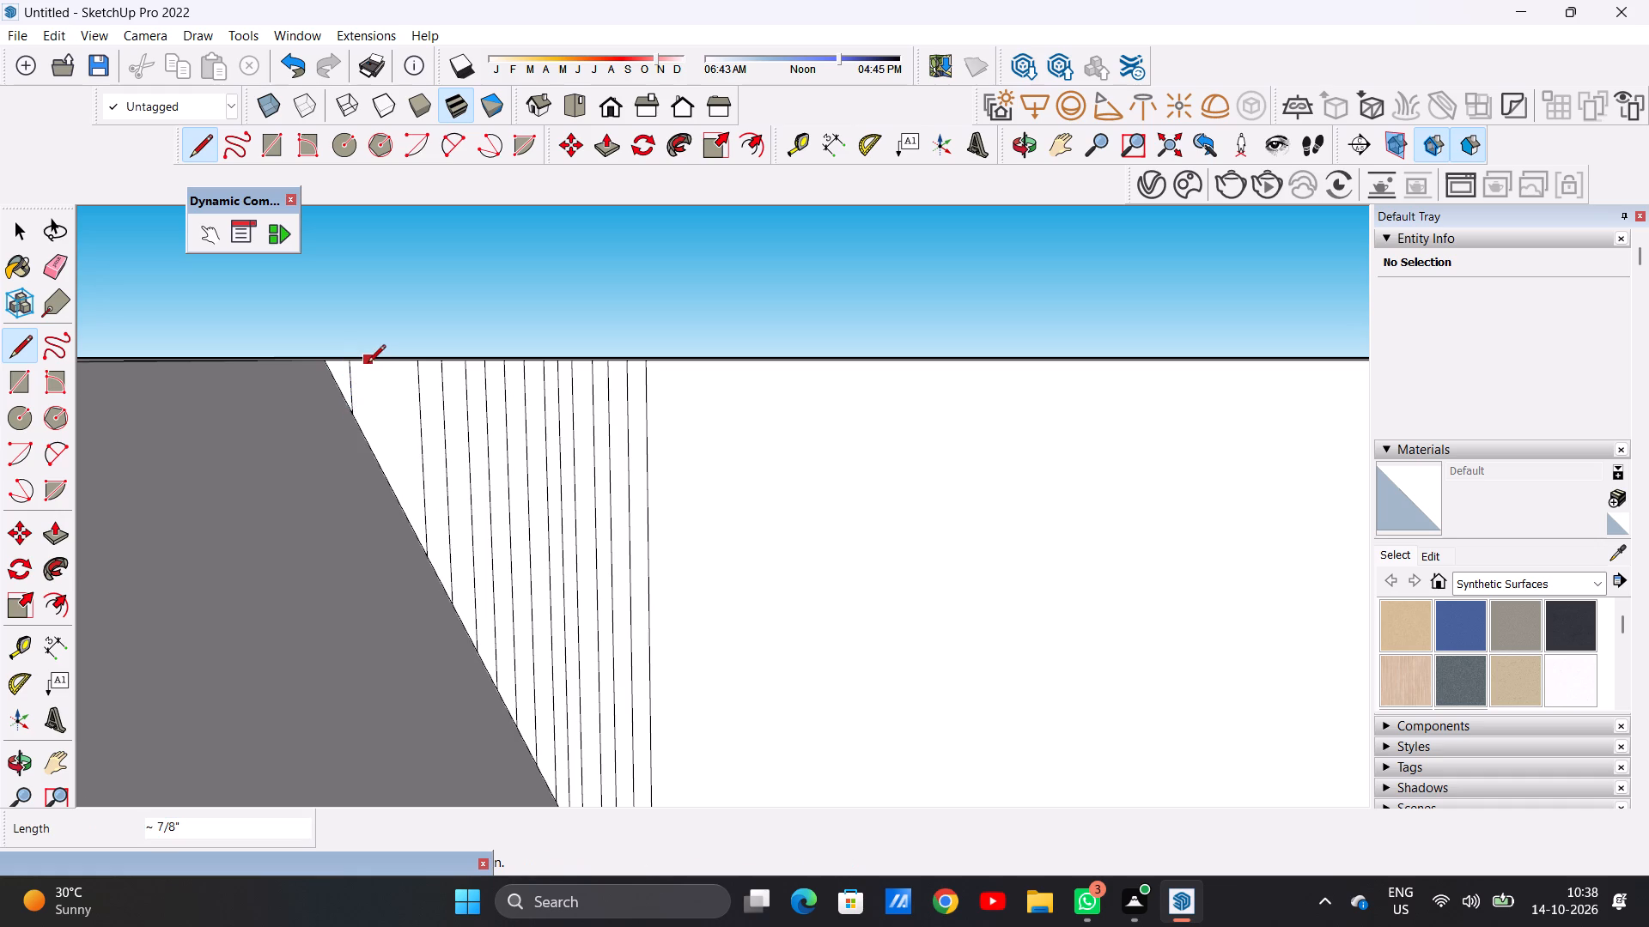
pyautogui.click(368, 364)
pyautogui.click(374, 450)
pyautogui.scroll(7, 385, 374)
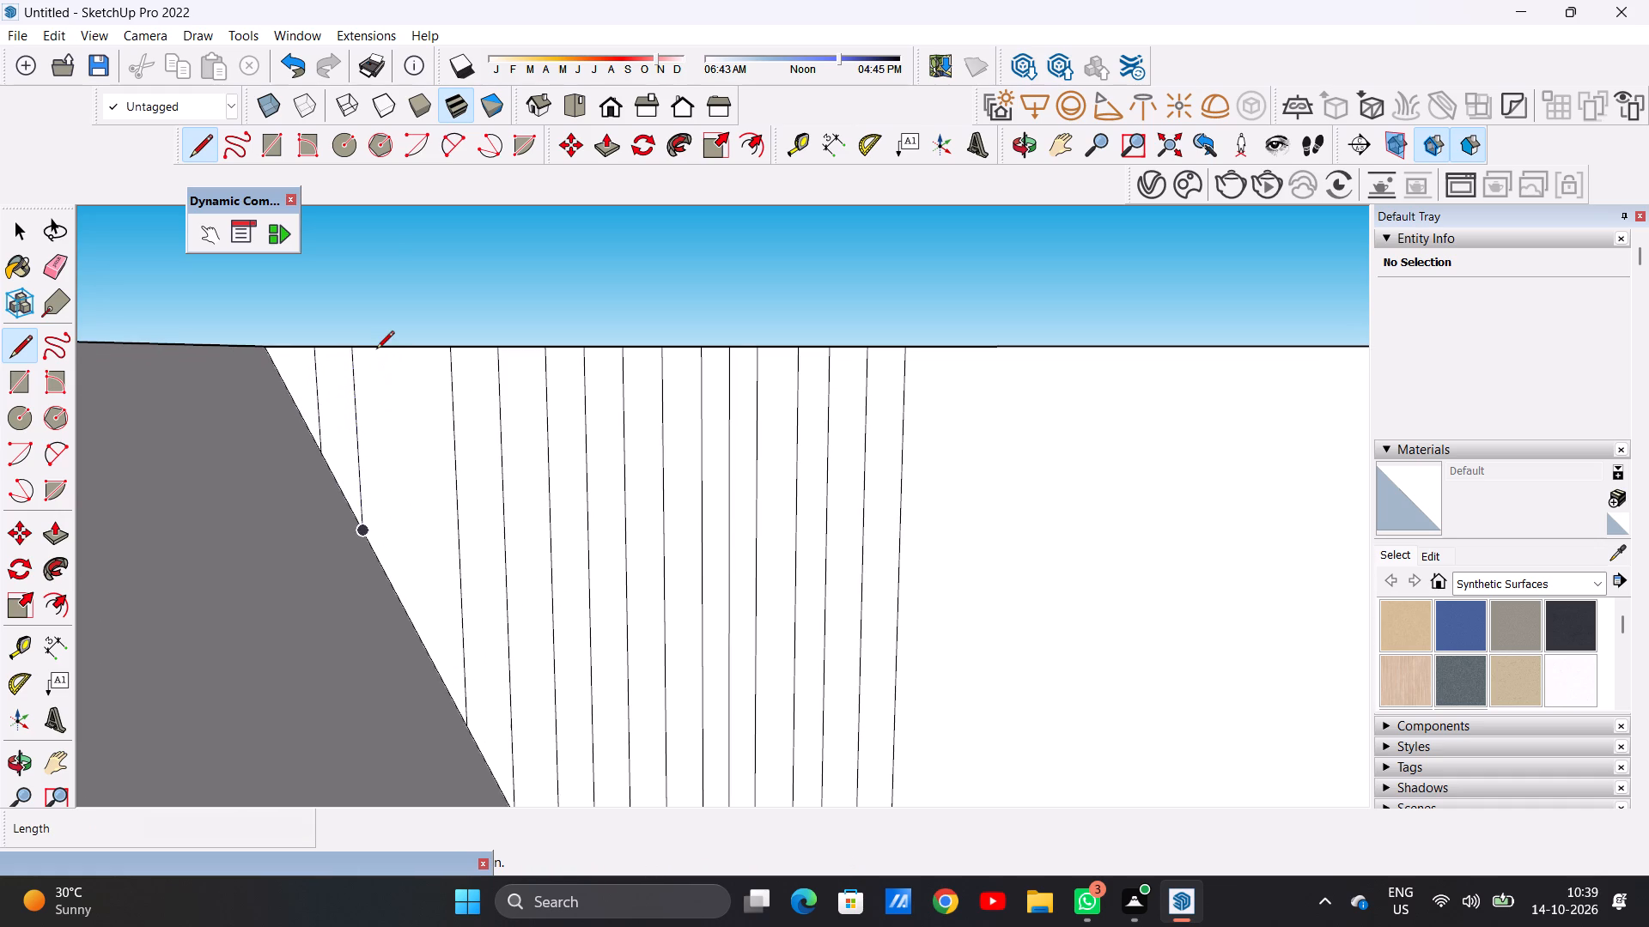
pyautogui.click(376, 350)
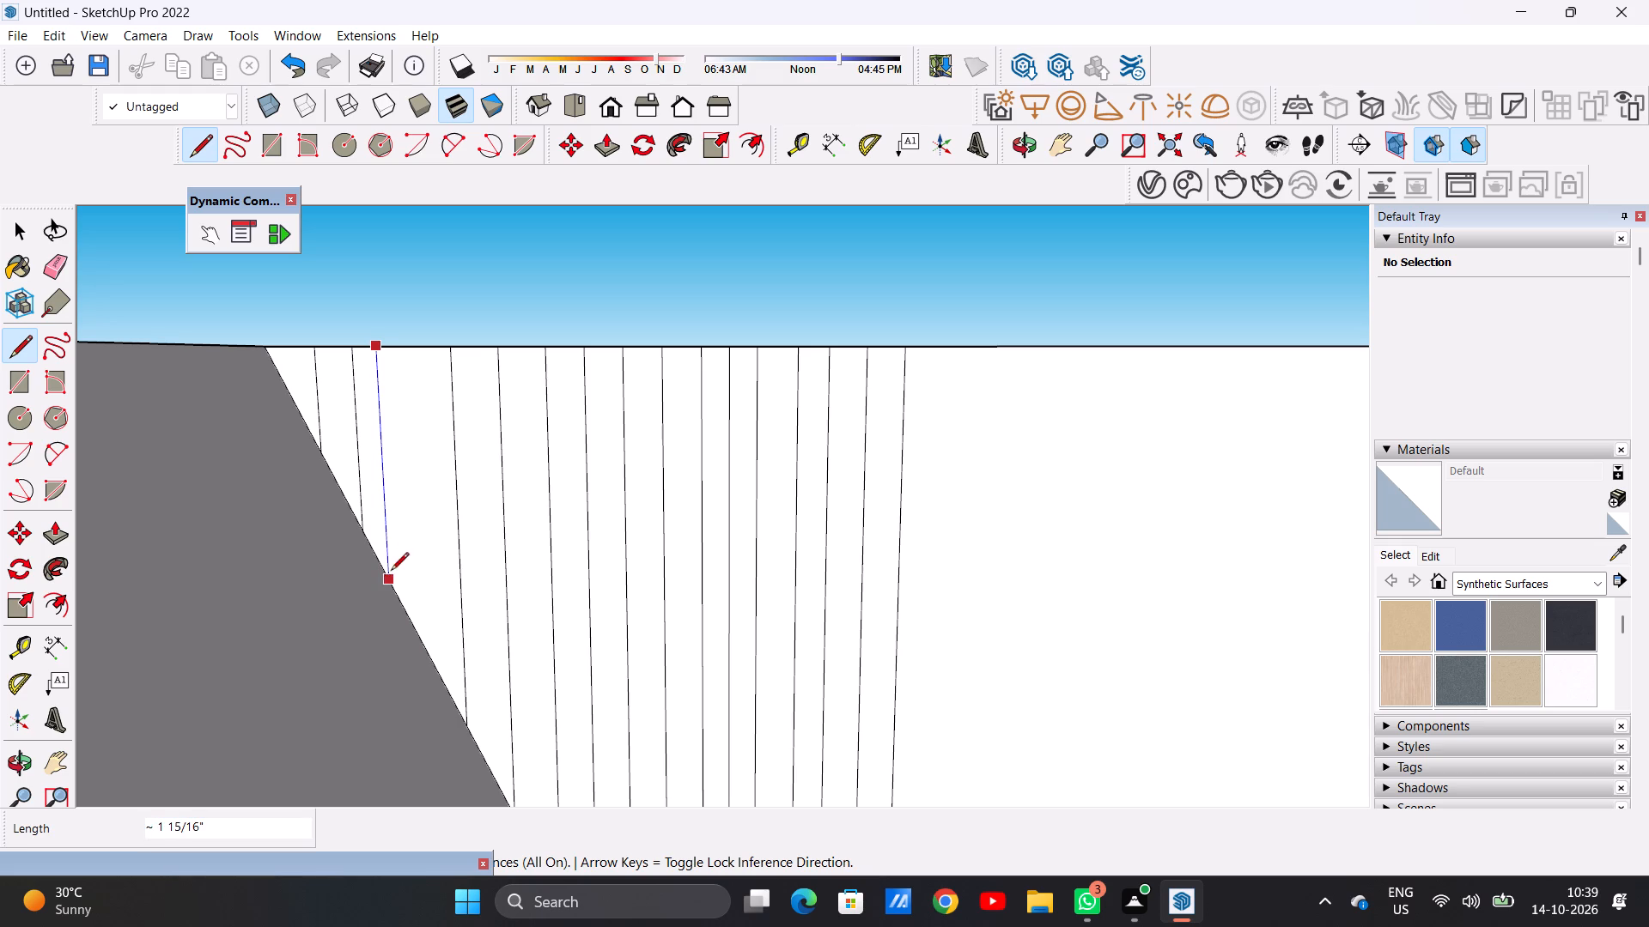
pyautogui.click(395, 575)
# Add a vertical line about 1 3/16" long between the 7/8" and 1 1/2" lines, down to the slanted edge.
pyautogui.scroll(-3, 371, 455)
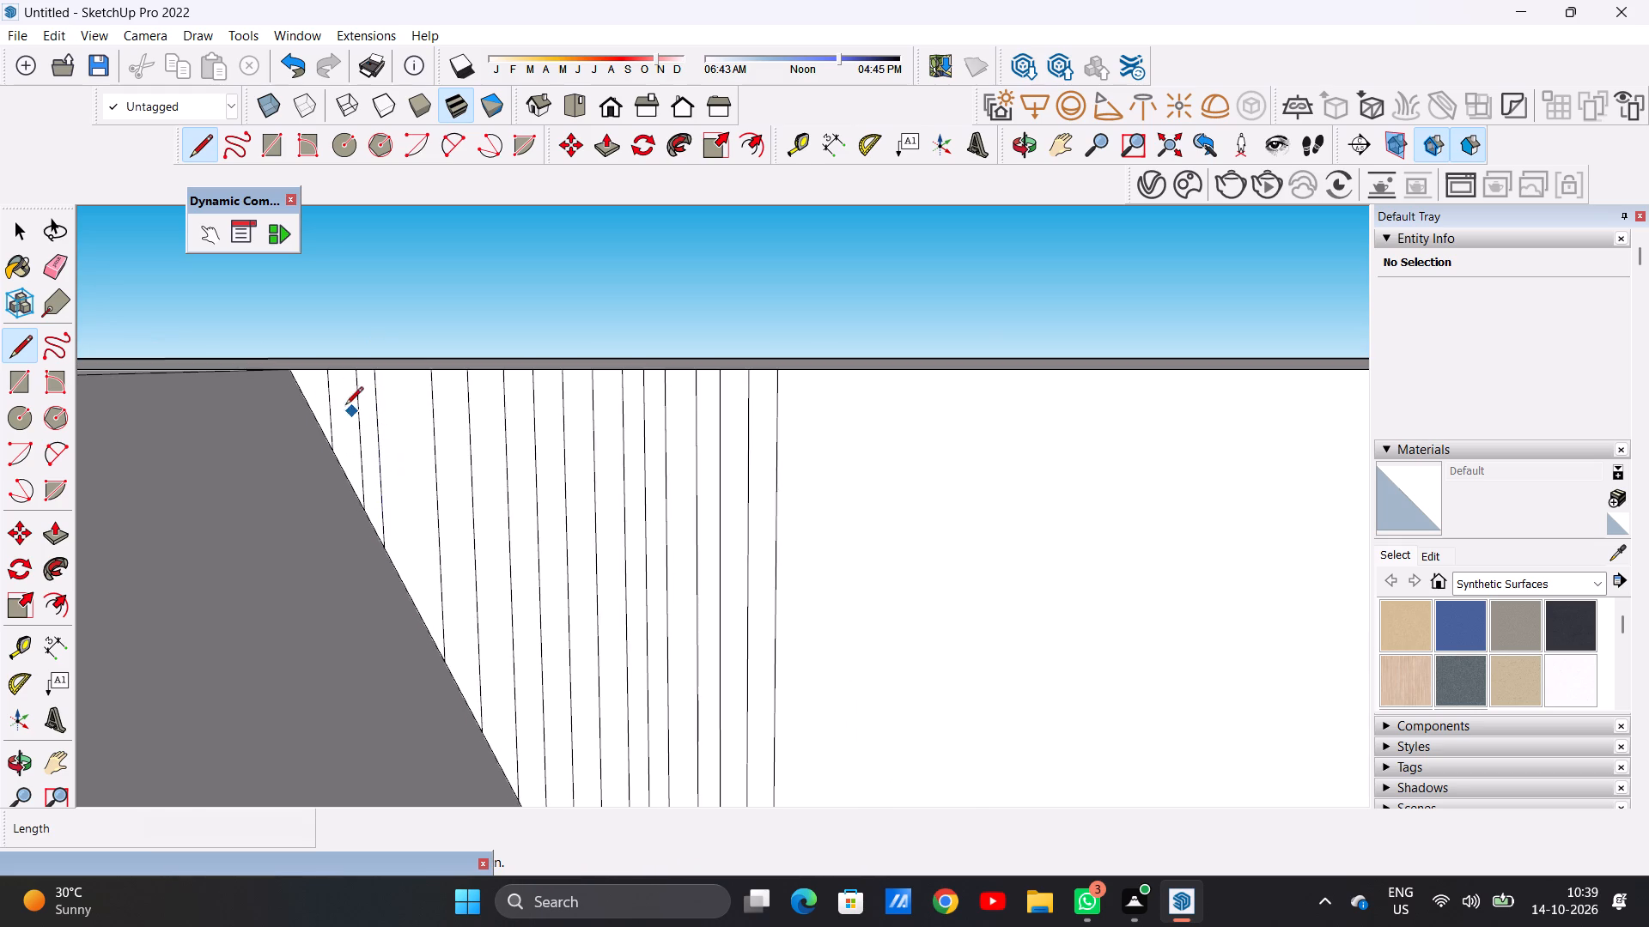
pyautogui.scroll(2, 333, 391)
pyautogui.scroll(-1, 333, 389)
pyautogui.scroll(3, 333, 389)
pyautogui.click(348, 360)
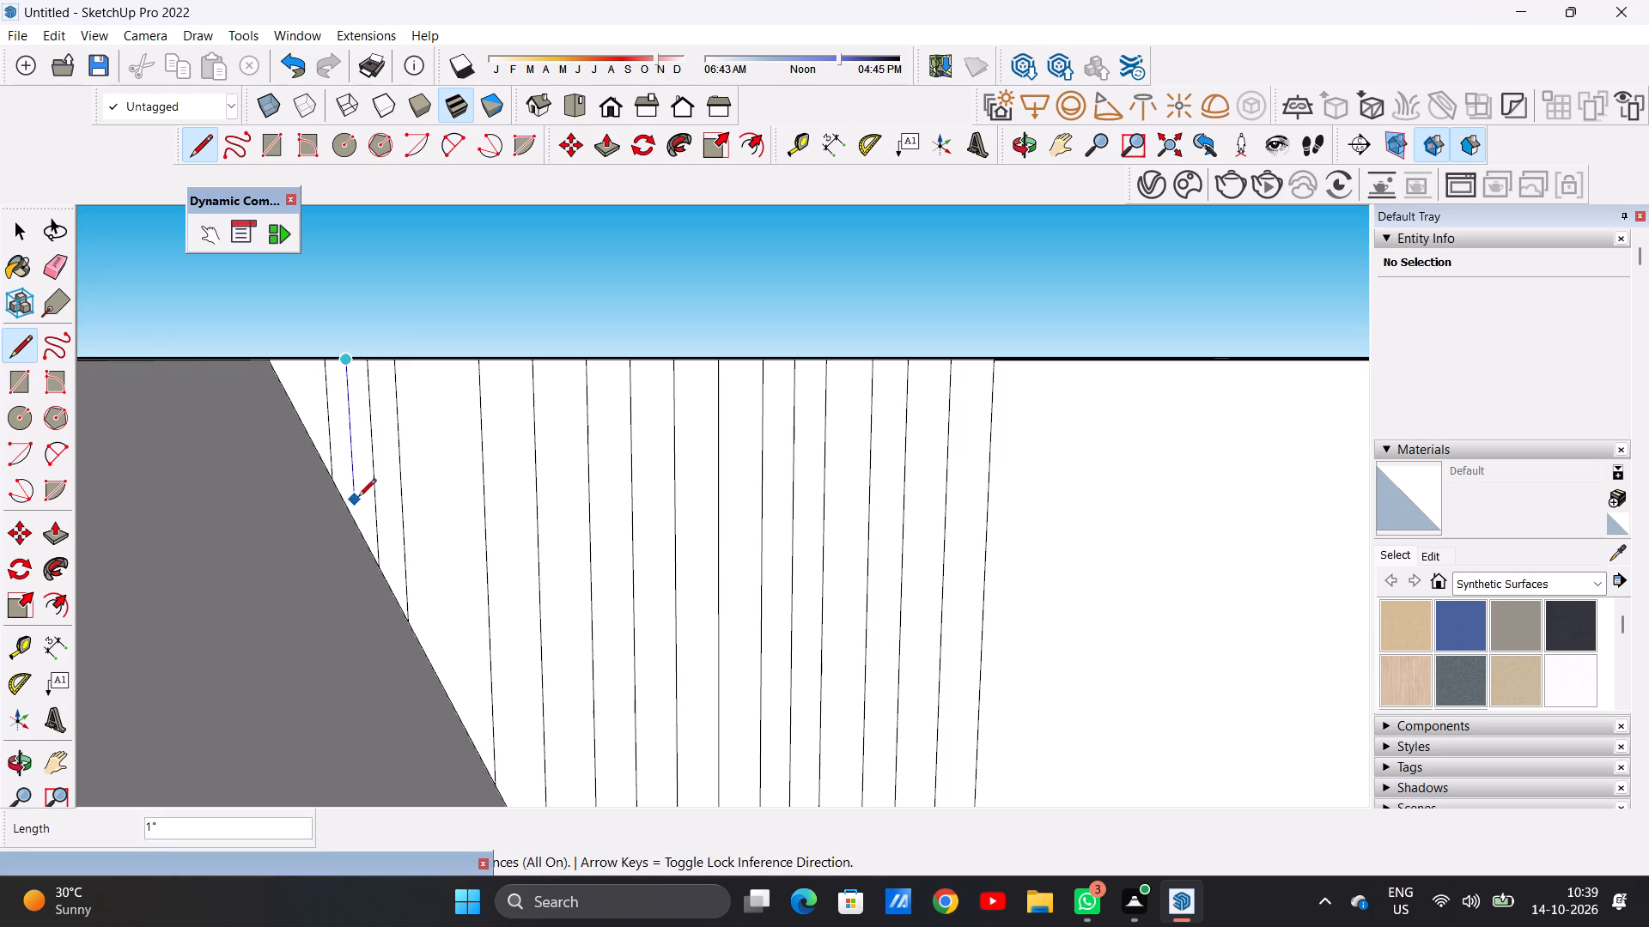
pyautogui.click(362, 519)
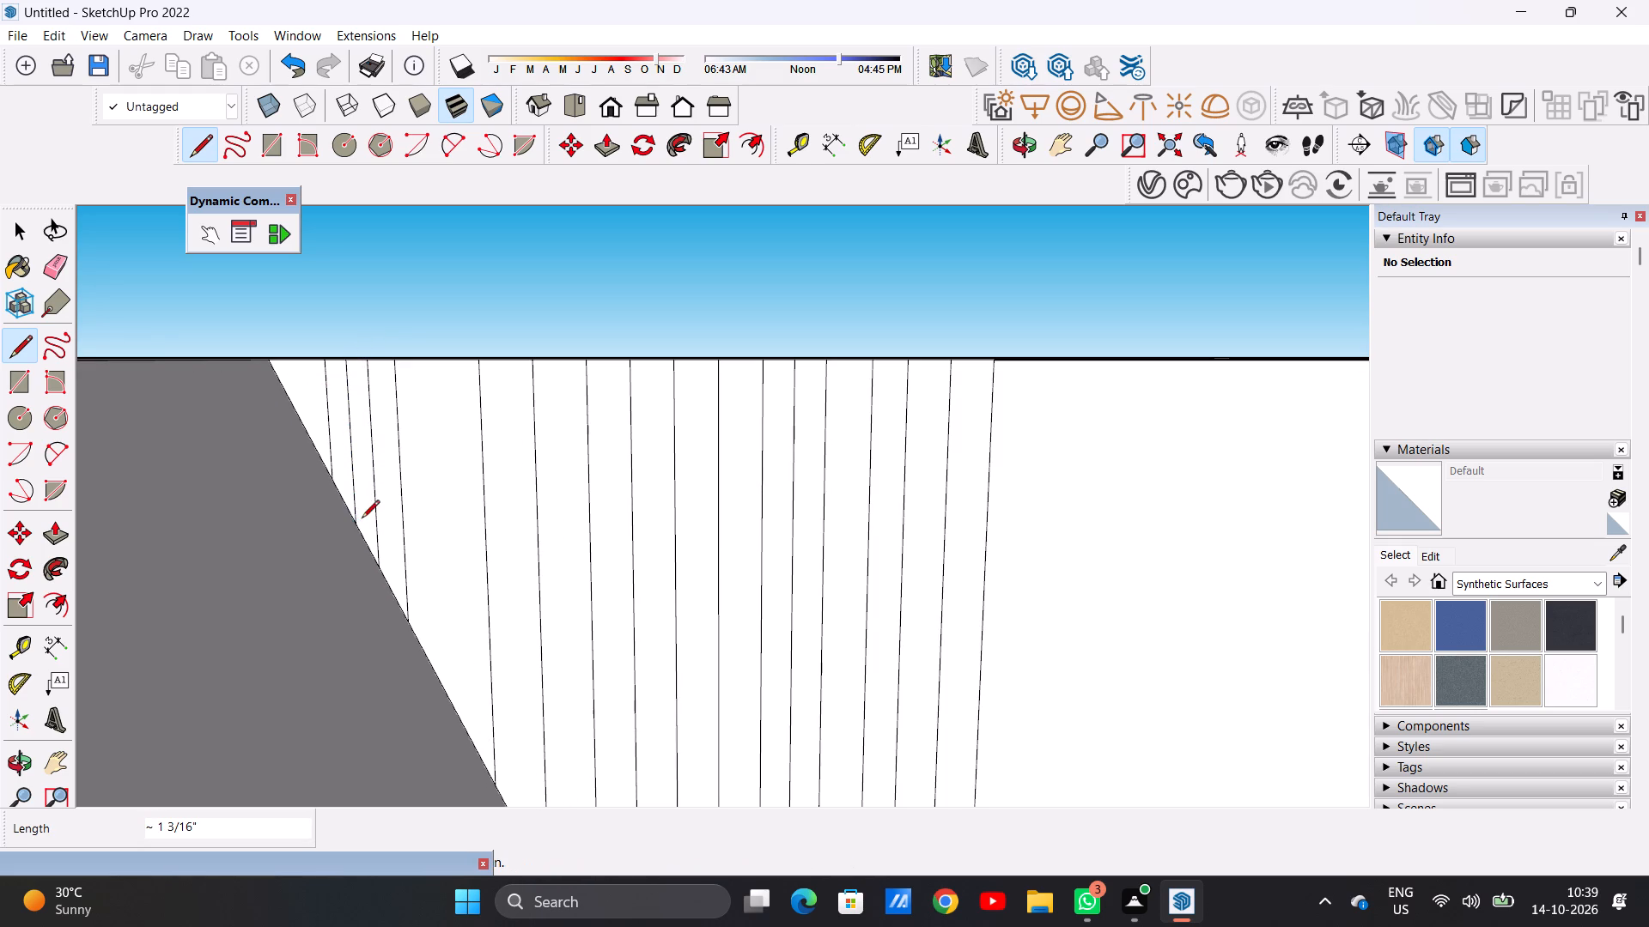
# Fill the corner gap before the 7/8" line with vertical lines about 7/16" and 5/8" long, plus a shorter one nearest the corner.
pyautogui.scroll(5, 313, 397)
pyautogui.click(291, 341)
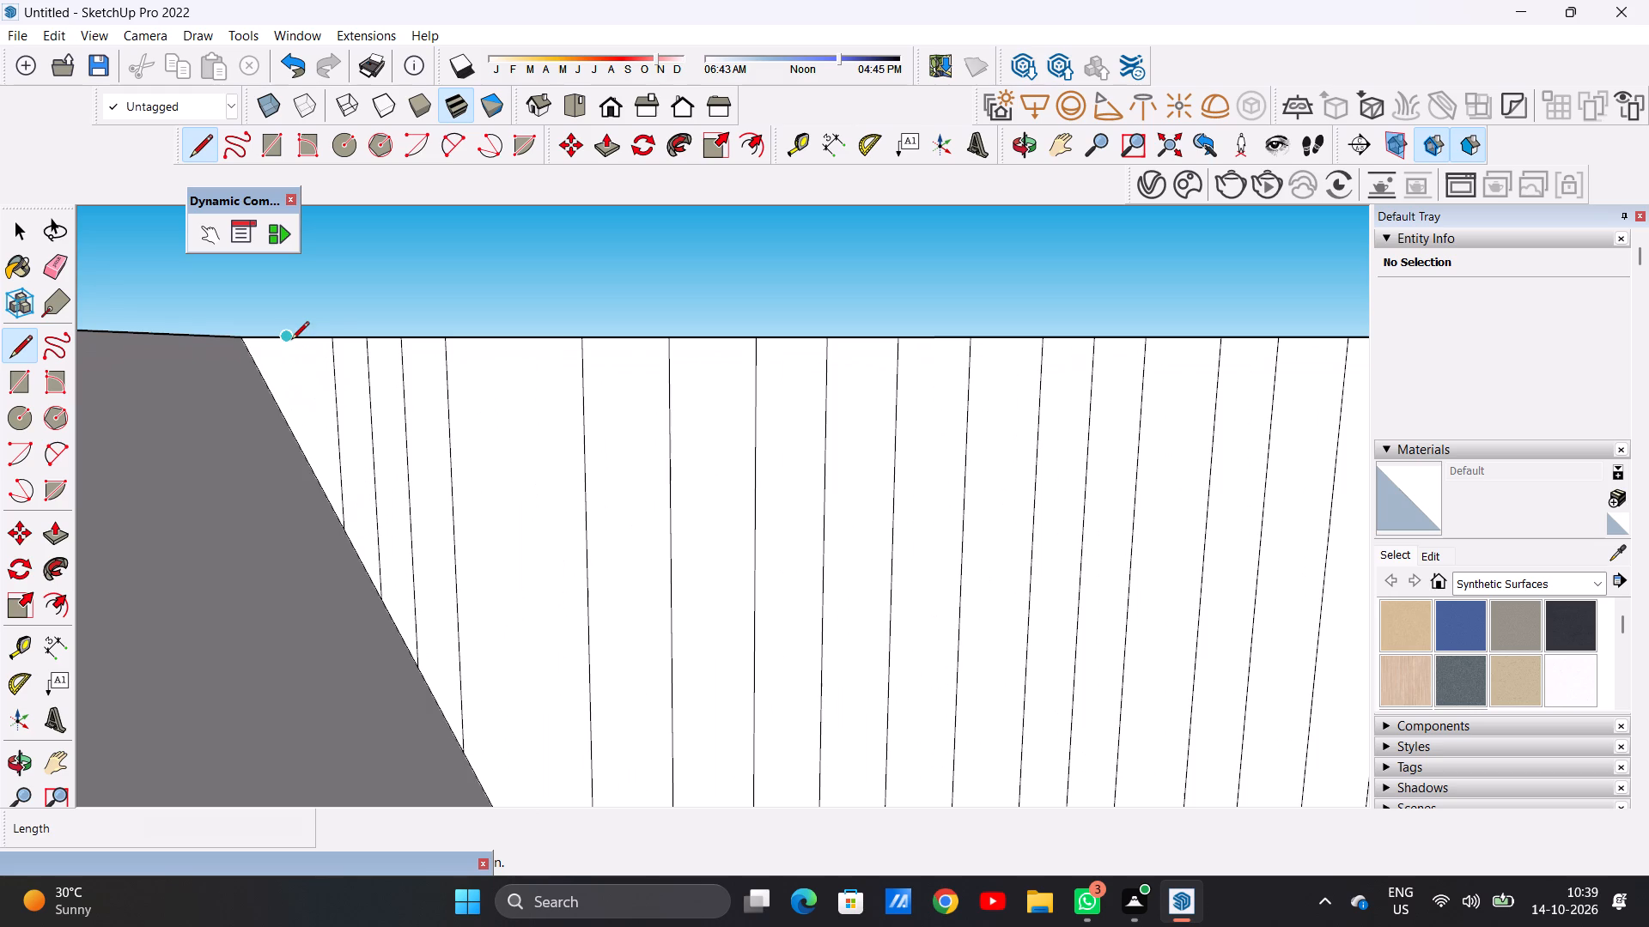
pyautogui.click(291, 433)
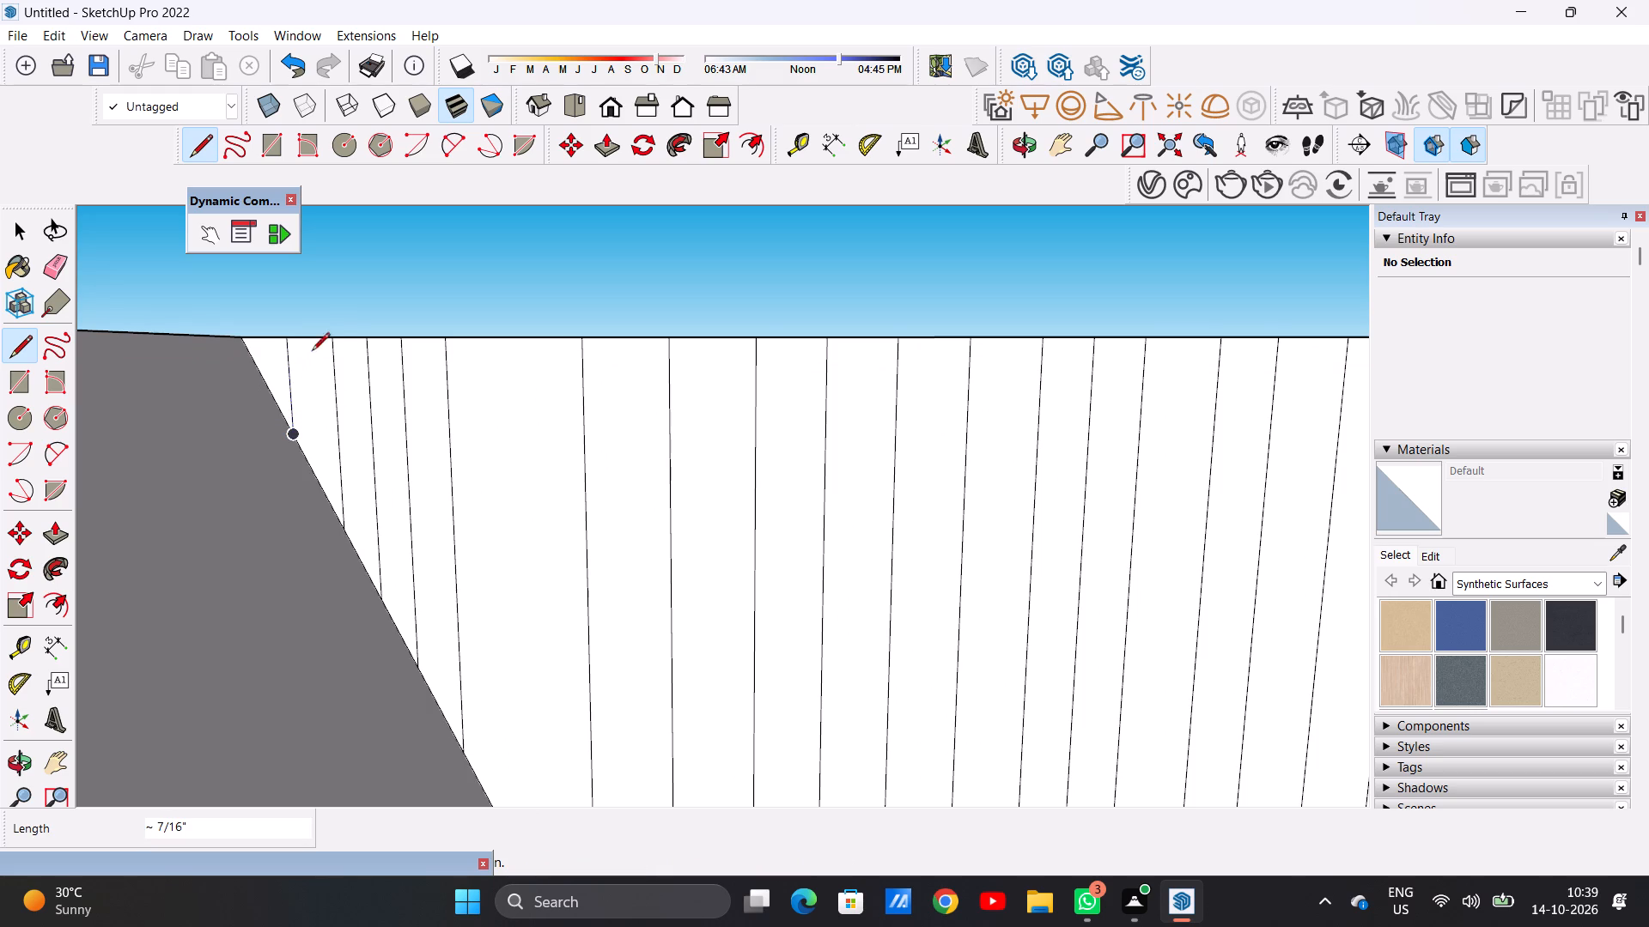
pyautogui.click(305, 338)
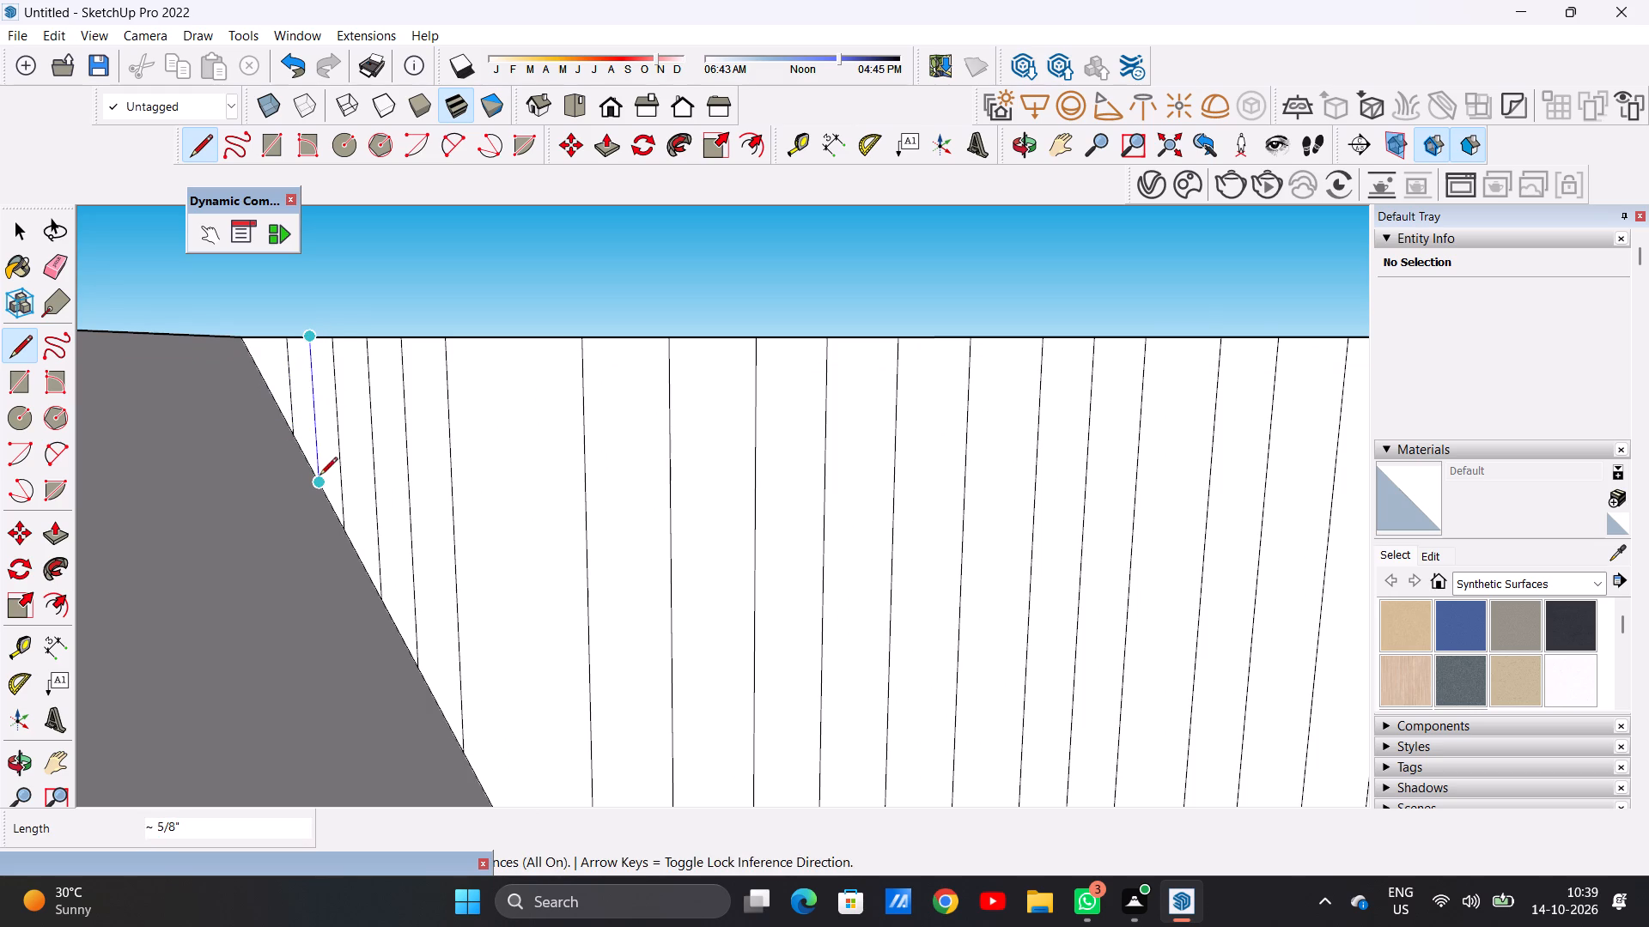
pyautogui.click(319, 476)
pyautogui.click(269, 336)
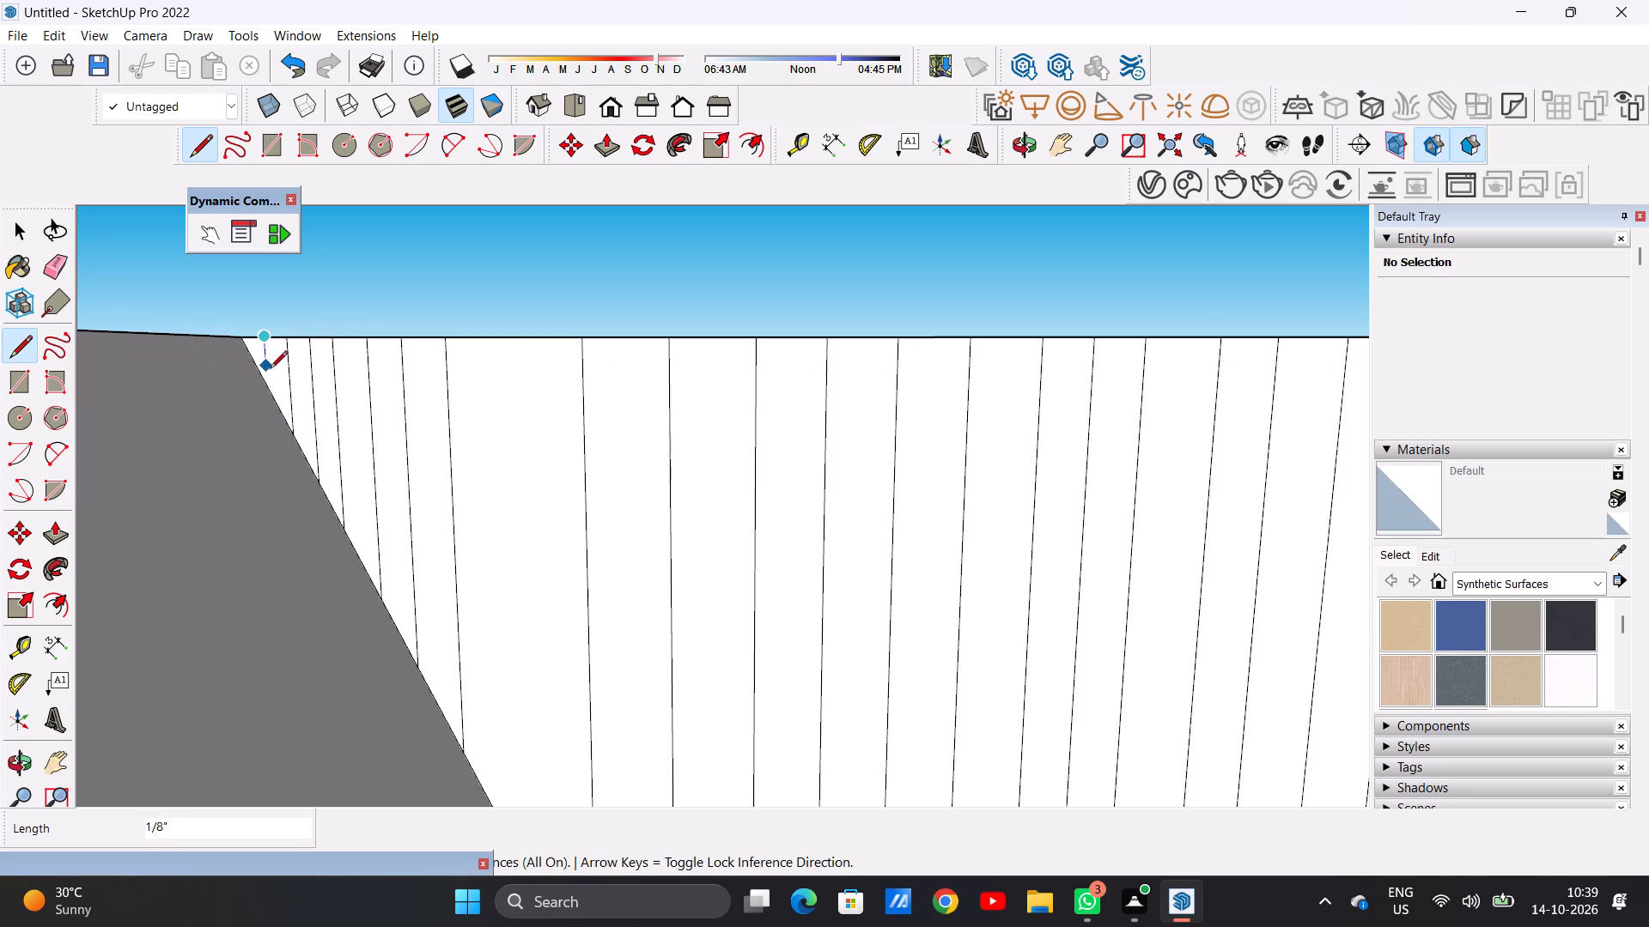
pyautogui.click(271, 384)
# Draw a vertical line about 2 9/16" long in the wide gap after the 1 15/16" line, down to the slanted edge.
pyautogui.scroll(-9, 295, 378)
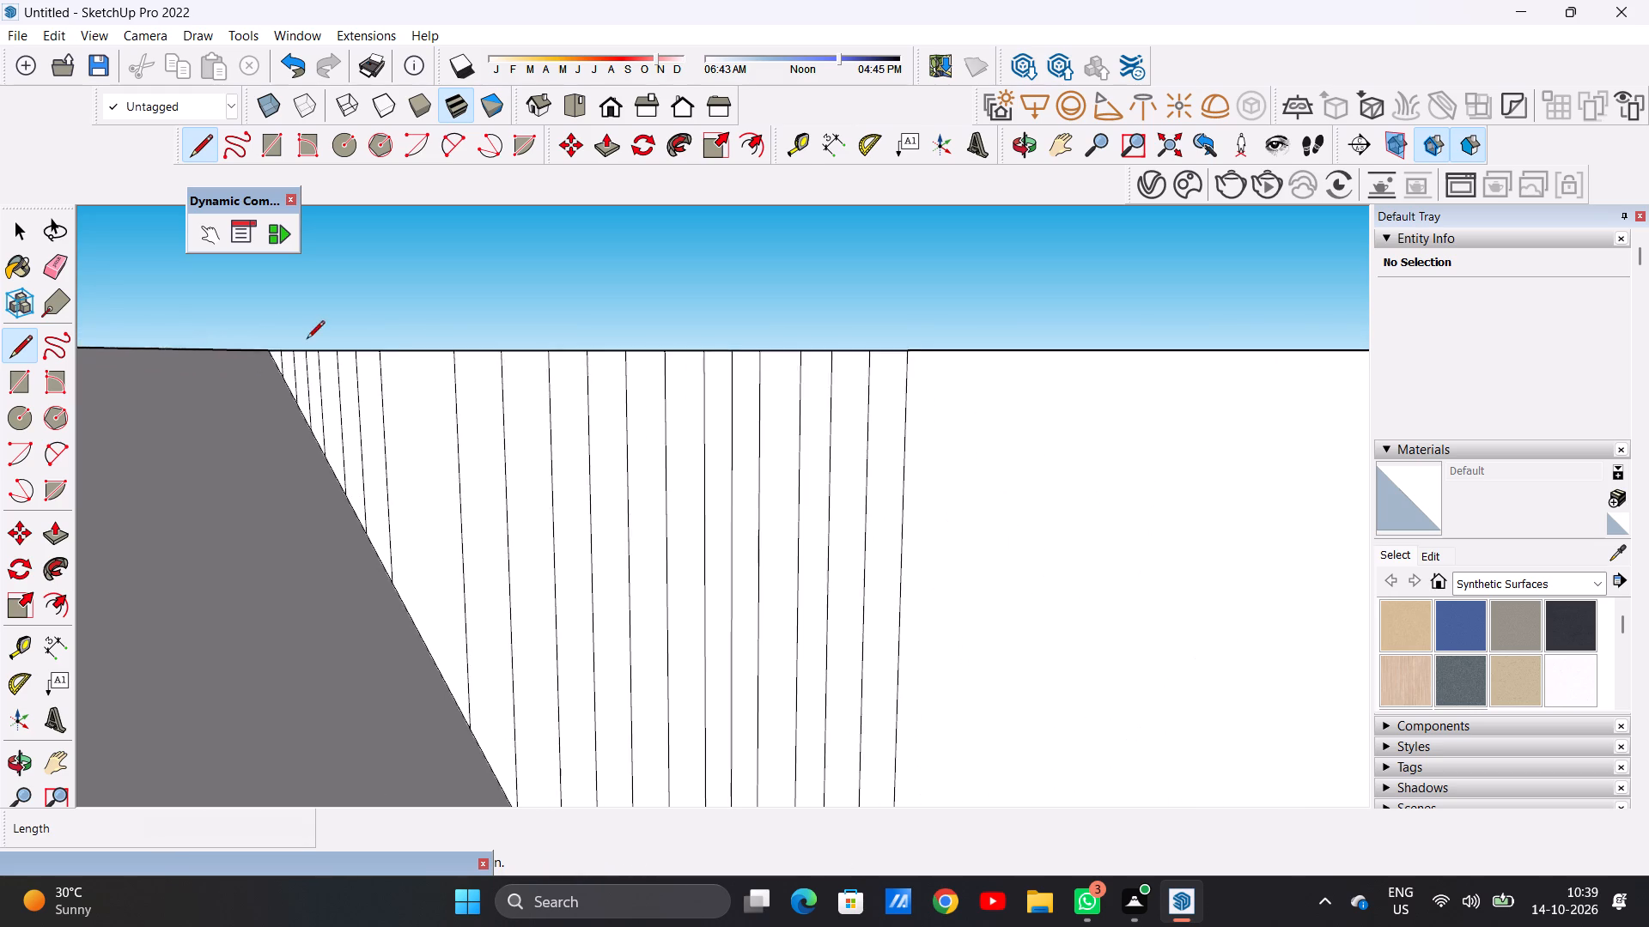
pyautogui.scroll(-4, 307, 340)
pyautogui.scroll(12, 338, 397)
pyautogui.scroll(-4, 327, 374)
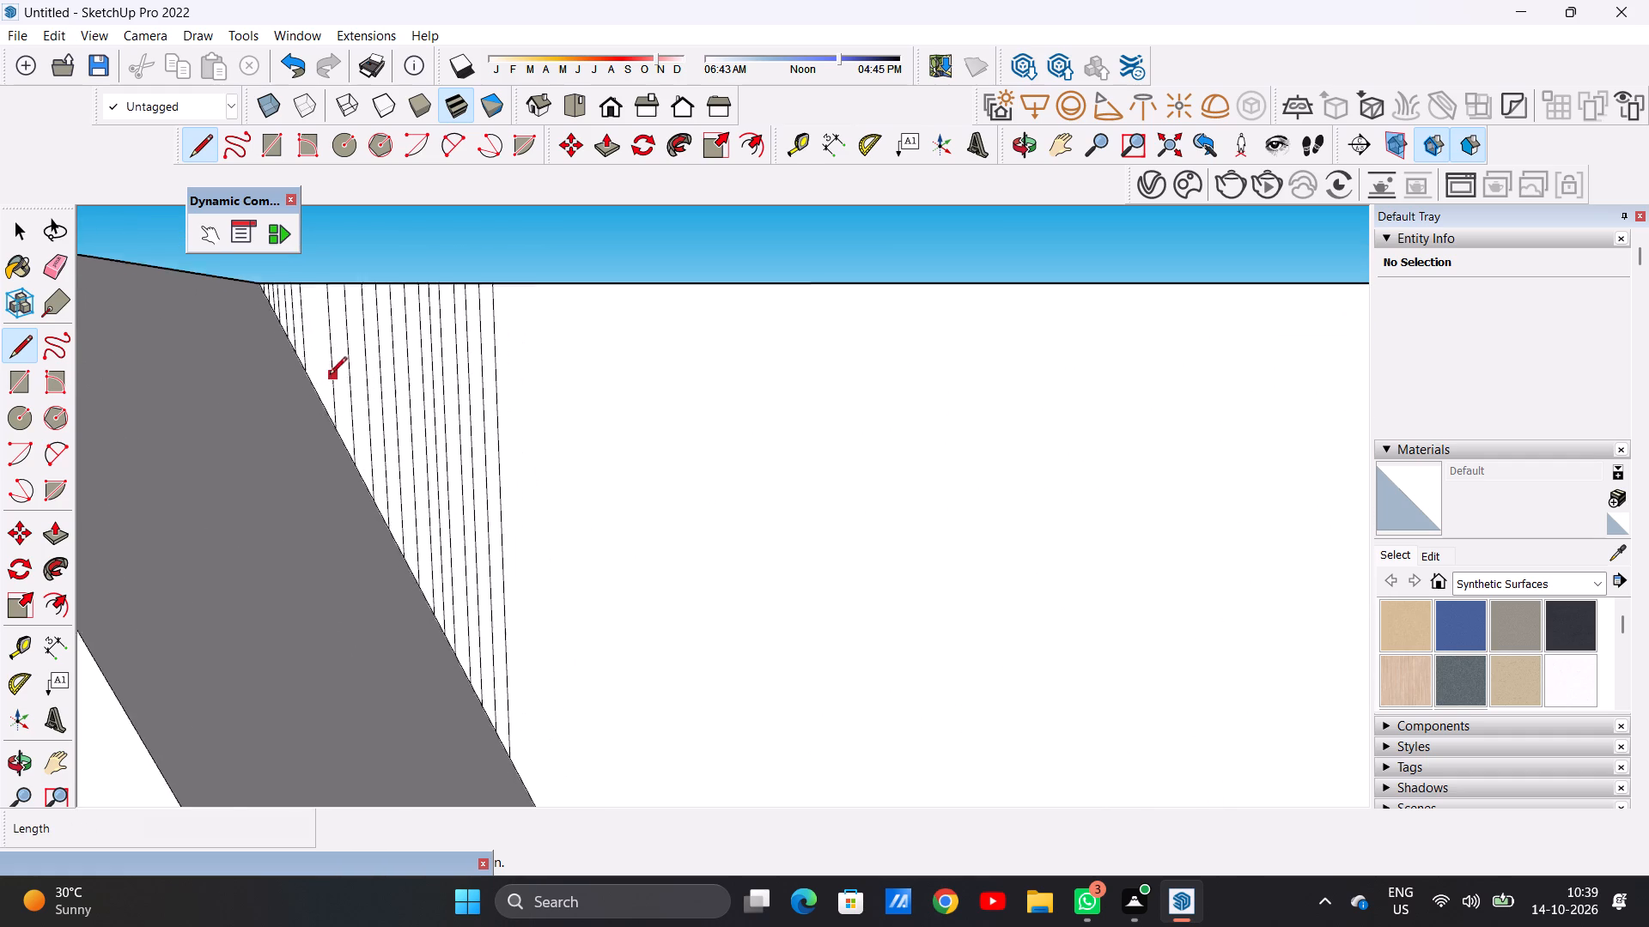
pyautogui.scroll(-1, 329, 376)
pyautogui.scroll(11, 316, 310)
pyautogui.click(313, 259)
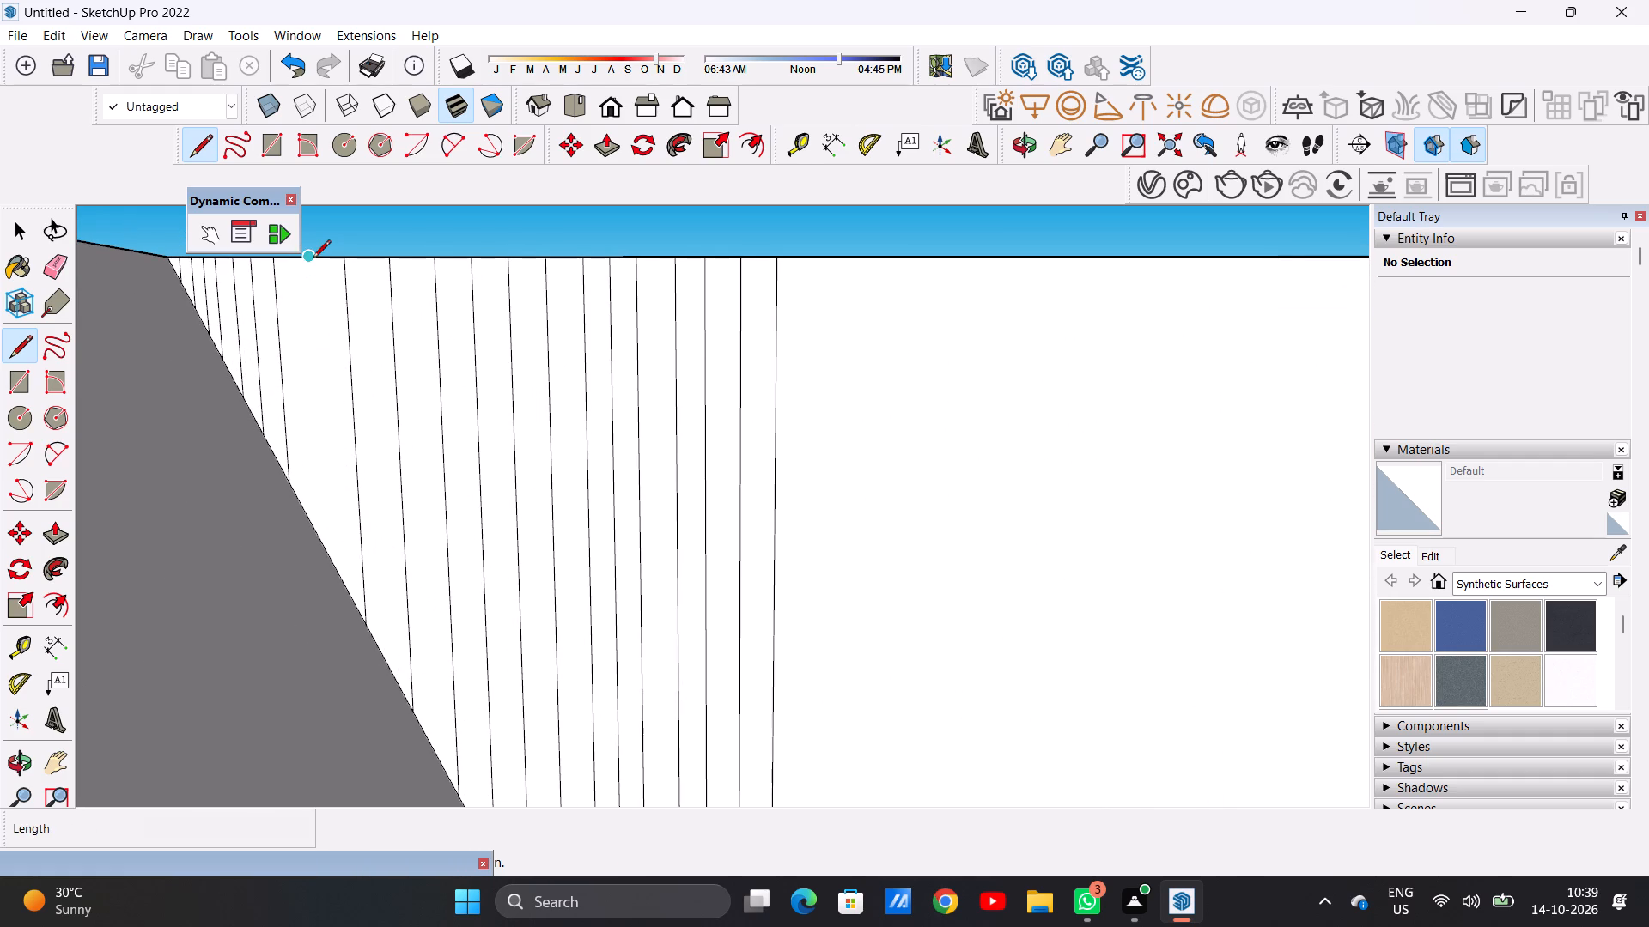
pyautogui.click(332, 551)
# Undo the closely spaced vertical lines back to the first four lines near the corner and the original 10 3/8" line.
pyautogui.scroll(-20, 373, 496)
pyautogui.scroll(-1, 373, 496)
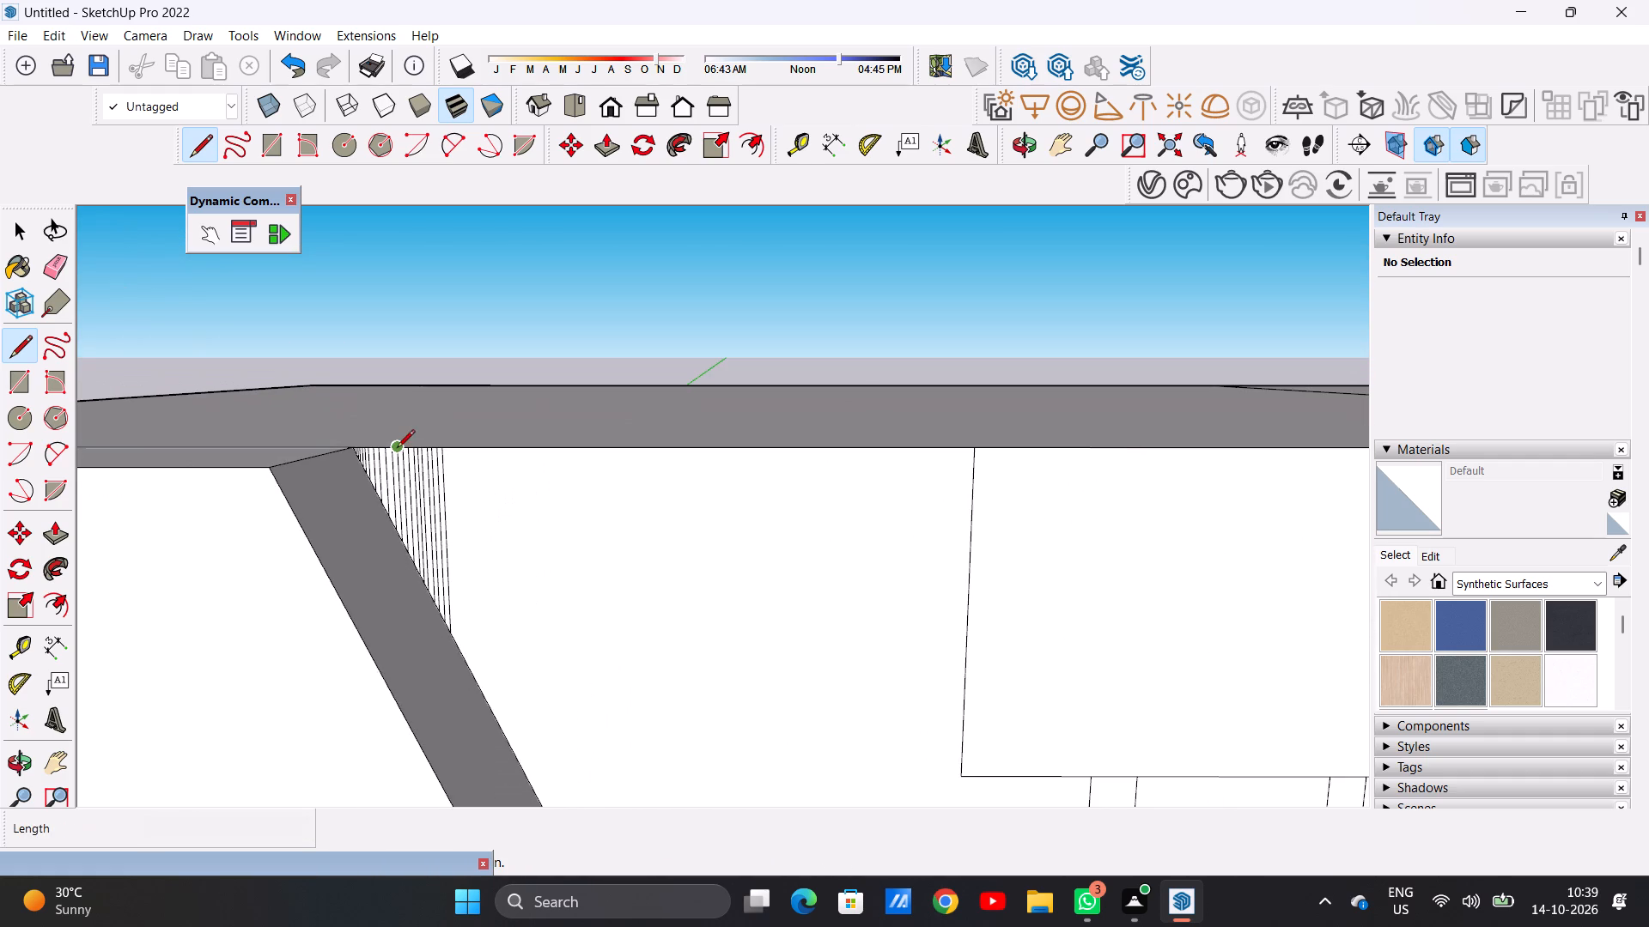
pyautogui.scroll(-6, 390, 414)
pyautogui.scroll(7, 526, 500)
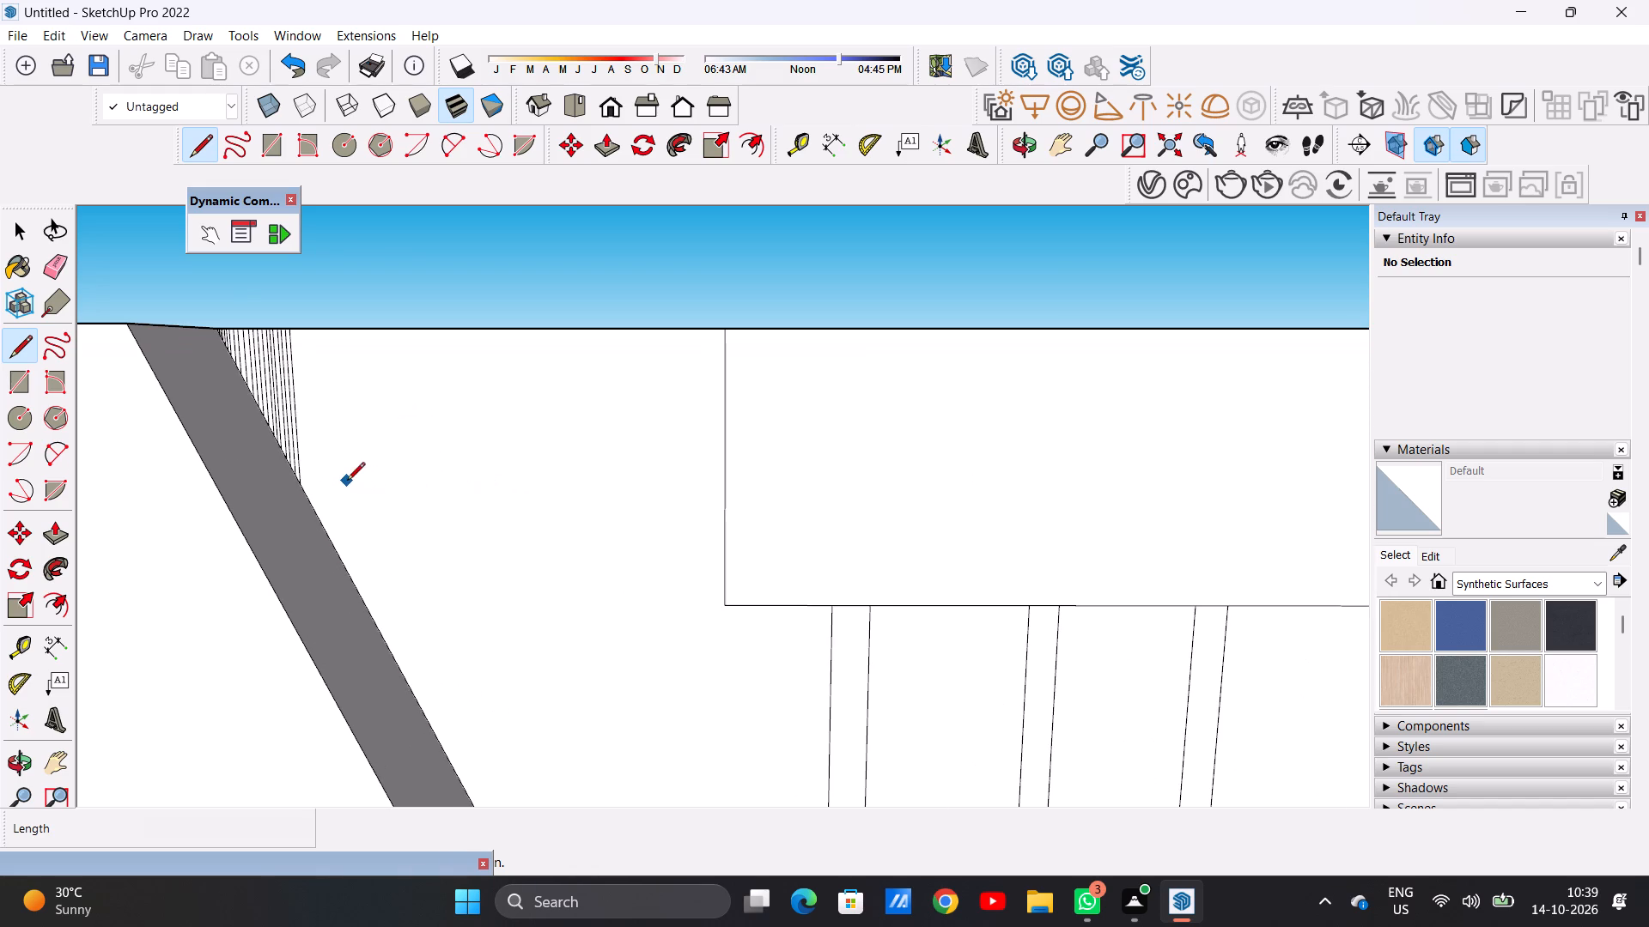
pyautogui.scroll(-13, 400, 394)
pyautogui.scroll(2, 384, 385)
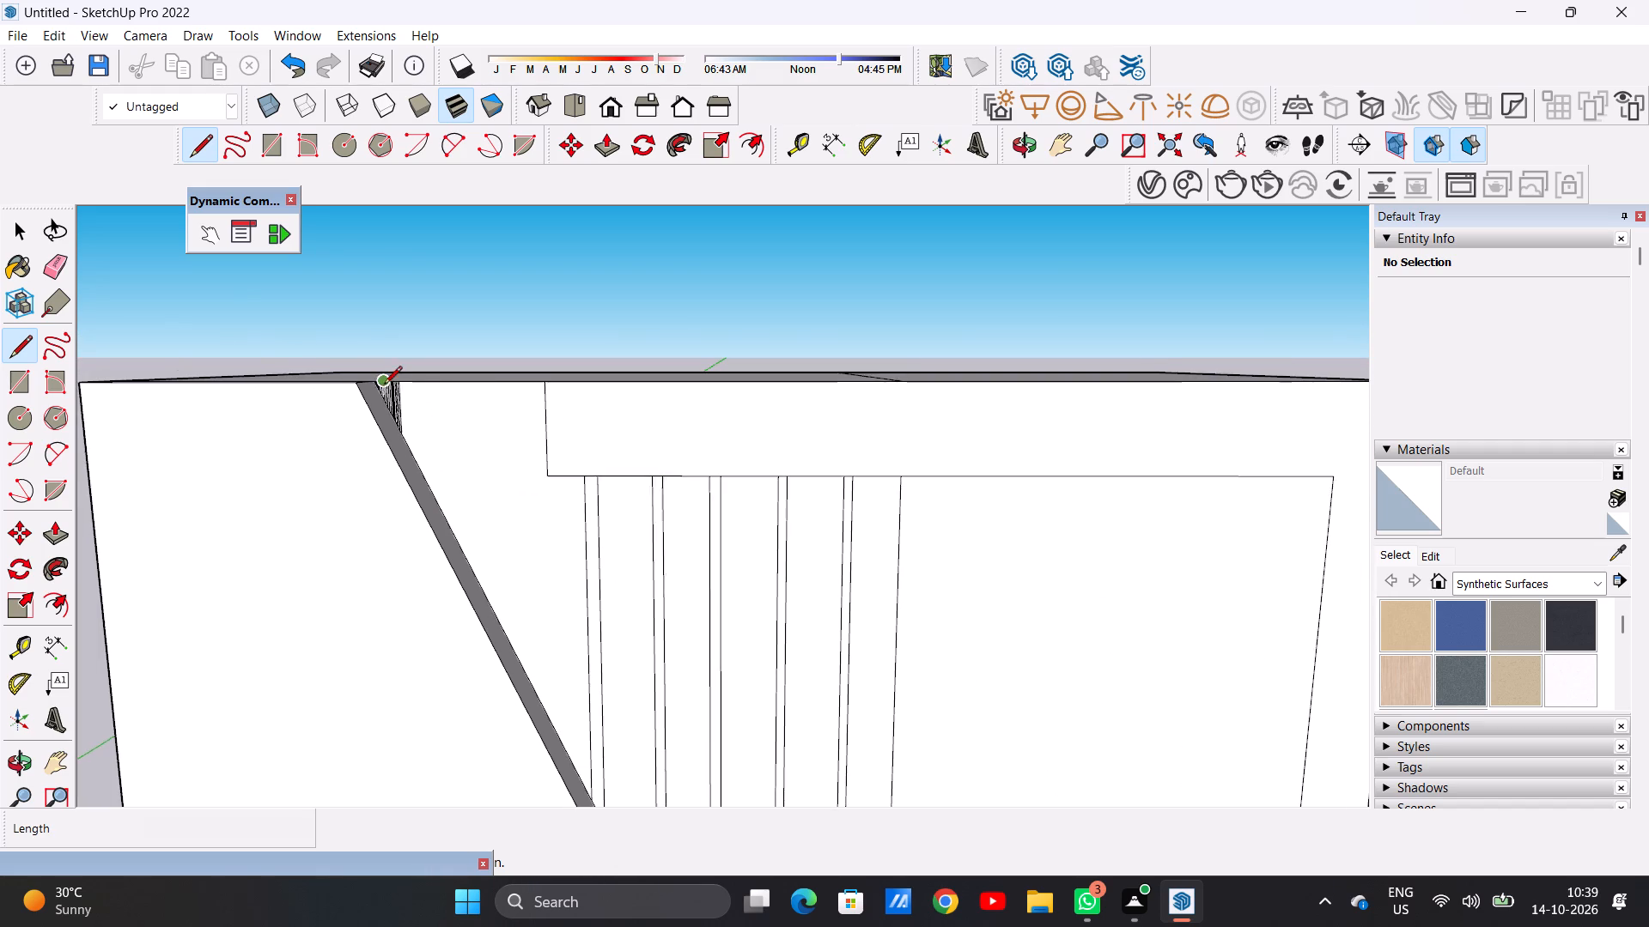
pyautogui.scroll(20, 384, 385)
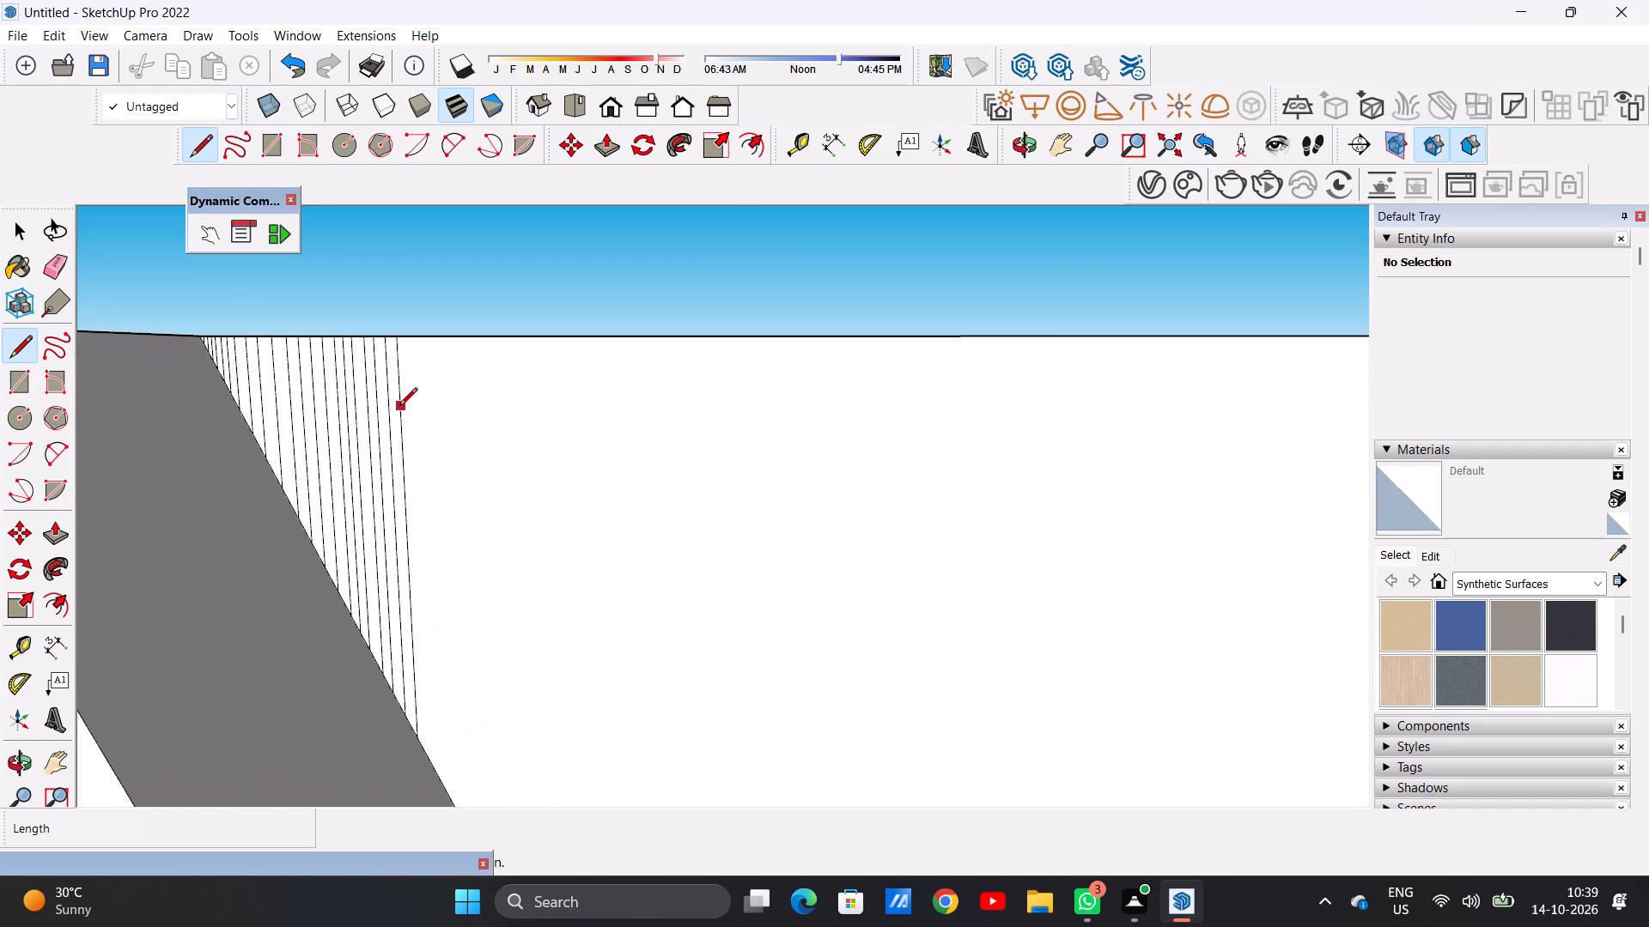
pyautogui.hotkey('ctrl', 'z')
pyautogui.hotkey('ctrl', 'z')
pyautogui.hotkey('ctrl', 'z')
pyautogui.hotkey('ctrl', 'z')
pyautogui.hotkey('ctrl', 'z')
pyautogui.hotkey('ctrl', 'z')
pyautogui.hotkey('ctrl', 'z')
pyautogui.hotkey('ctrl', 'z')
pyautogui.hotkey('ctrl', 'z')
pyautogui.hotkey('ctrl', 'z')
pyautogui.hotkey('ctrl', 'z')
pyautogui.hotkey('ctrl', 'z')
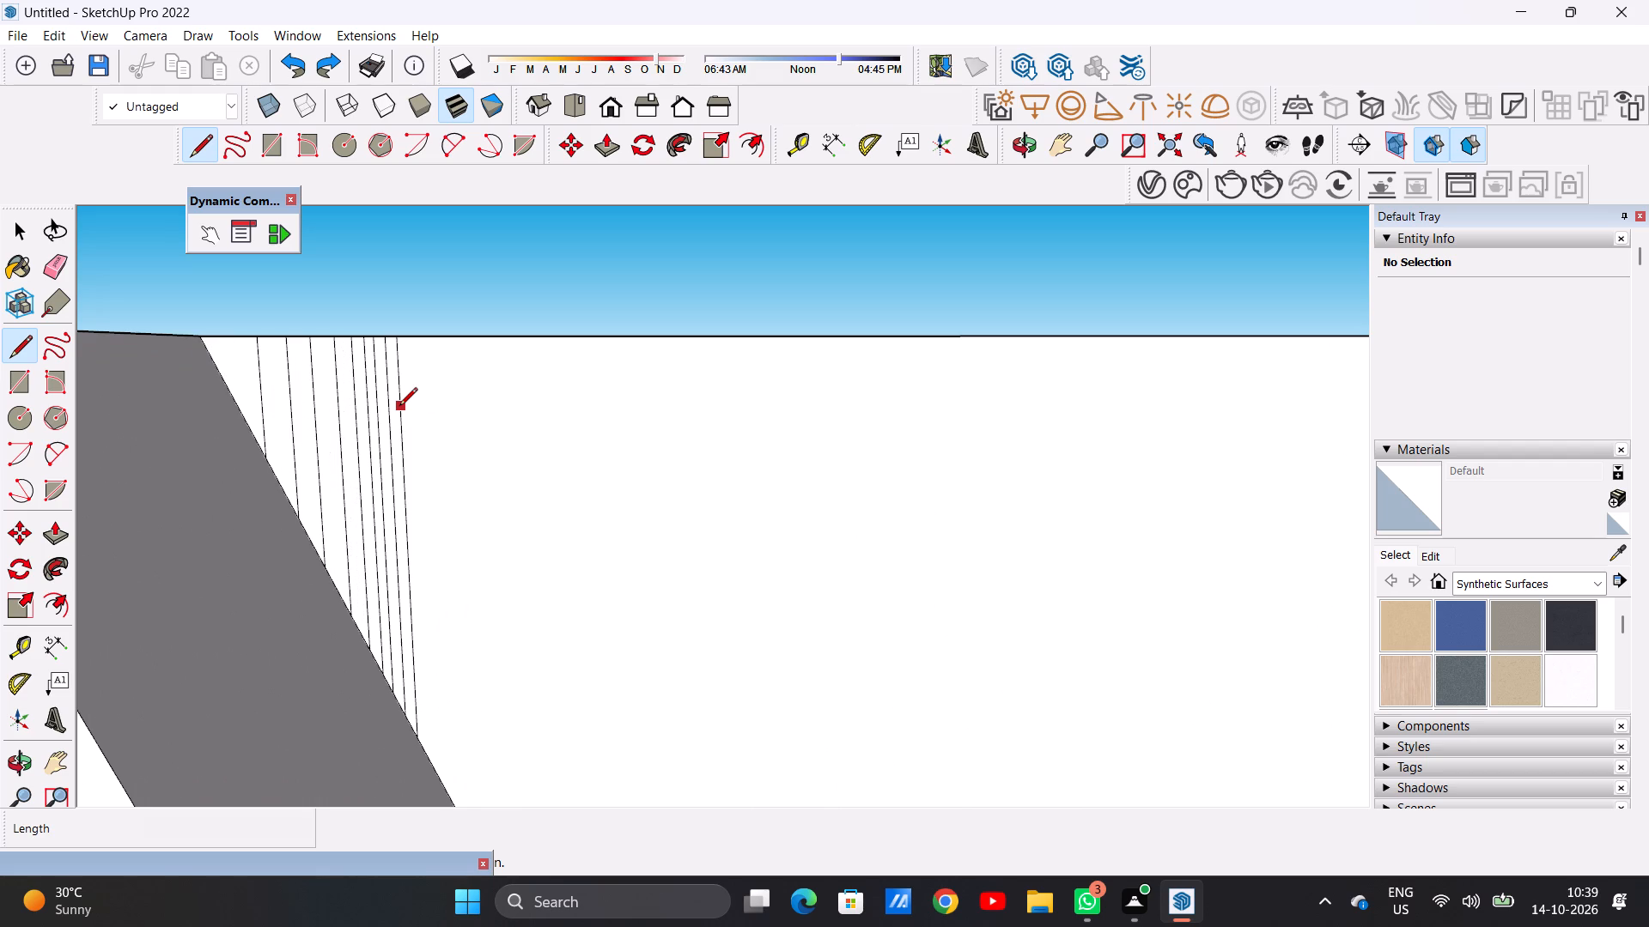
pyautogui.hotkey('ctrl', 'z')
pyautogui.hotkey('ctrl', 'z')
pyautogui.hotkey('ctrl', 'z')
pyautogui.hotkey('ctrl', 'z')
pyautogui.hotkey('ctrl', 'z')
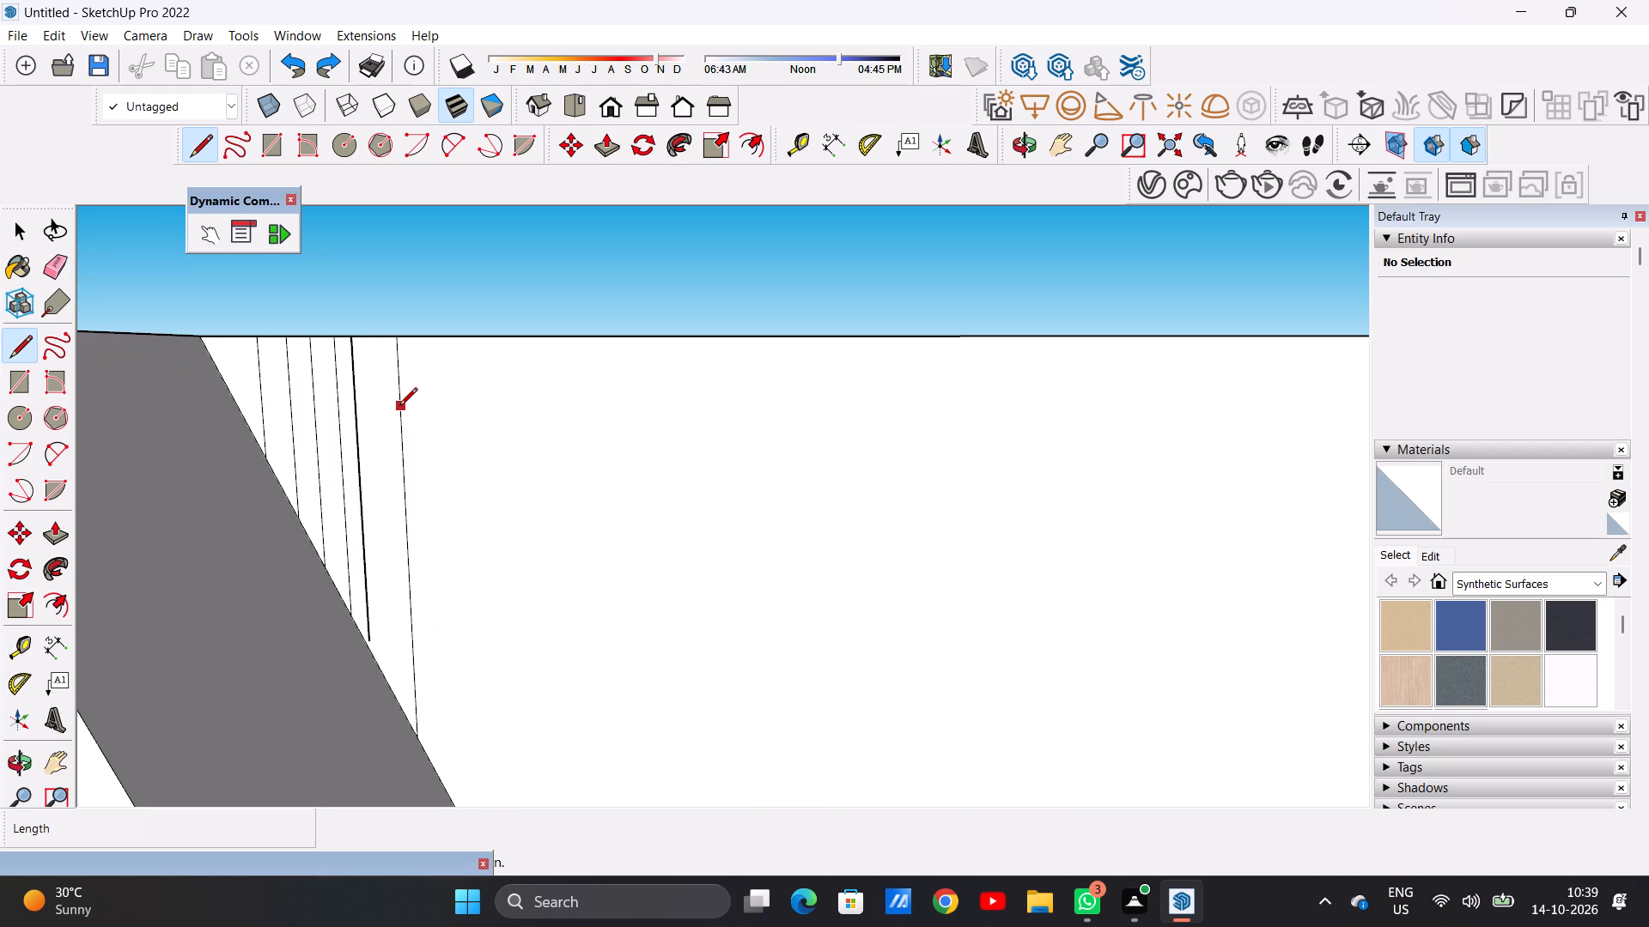
# Draw a vertical line about 9 3/16" long midway between the fourth line and the original 10 3/8" line, down to the slanted edge.
pyautogui.scroll(-11, 350, 427)
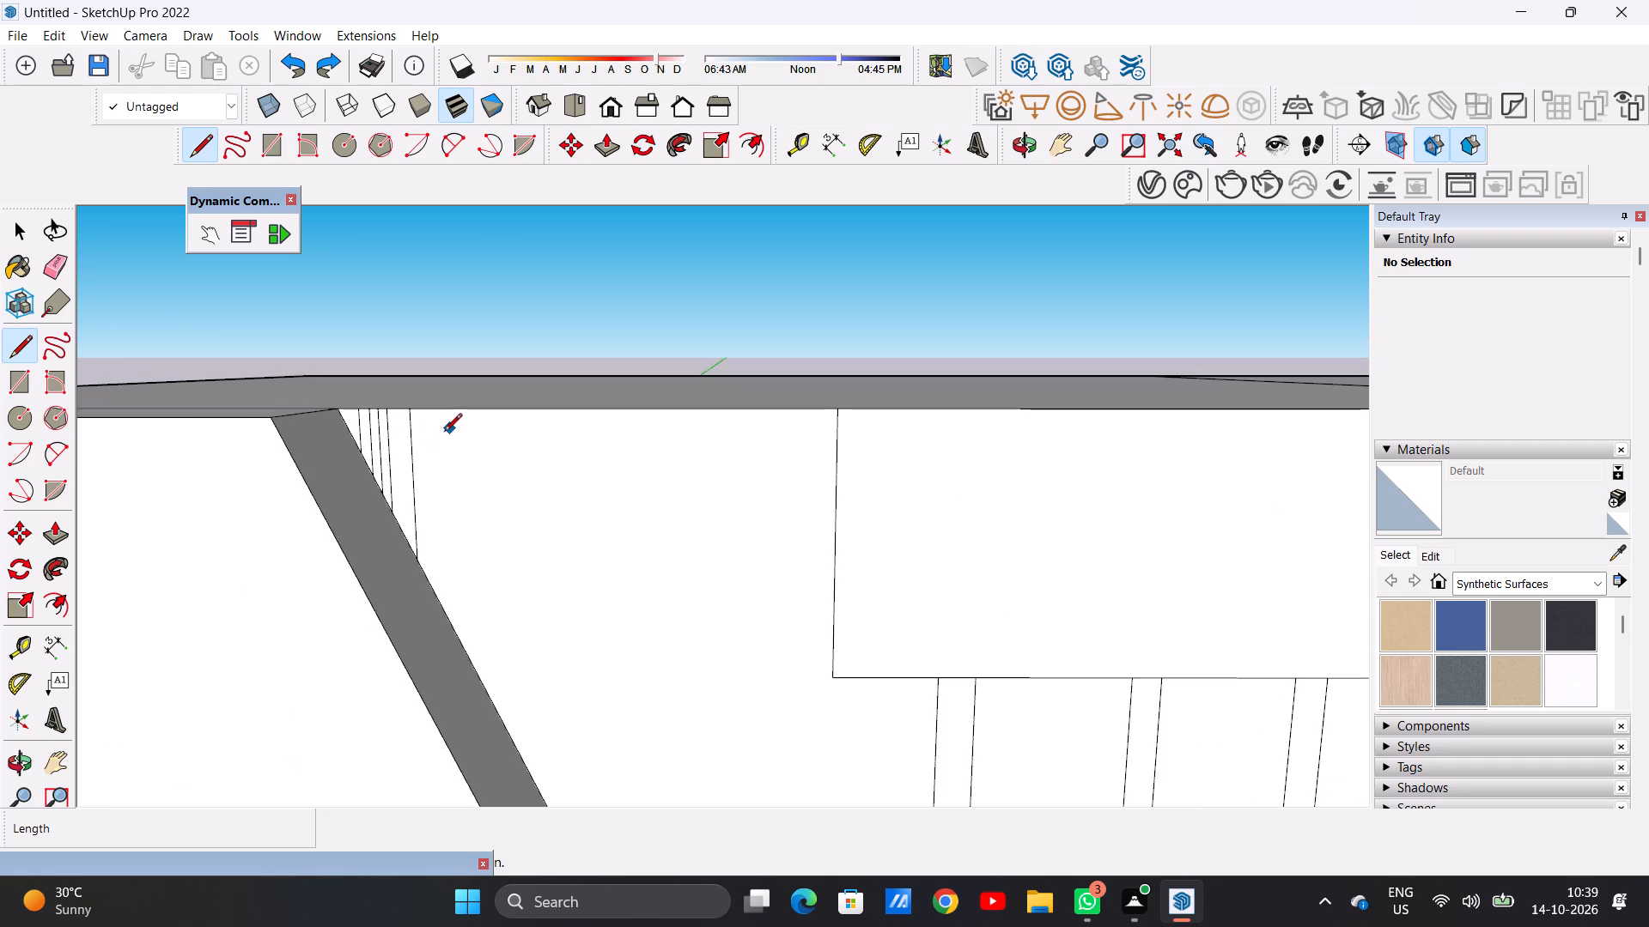
pyautogui.scroll(1, 417, 446)
pyautogui.scroll(-1, 417, 446)
pyautogui.scroll(9, 417, 446)
pyautogui.click(384, 349)
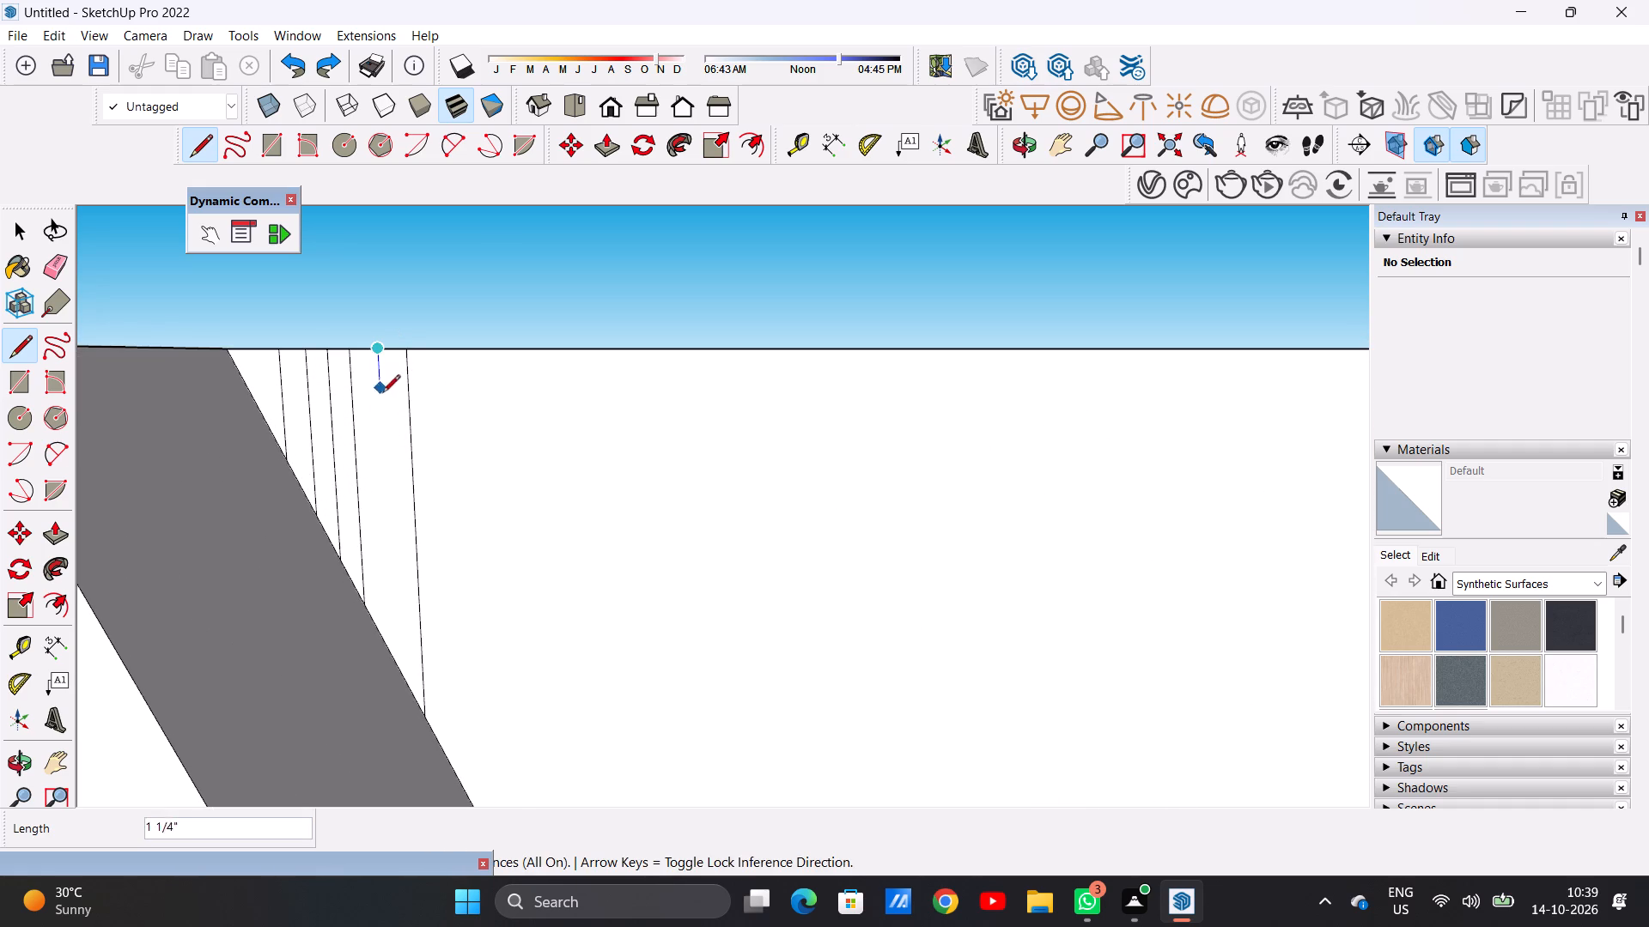
pyautogui.click(399, 657)
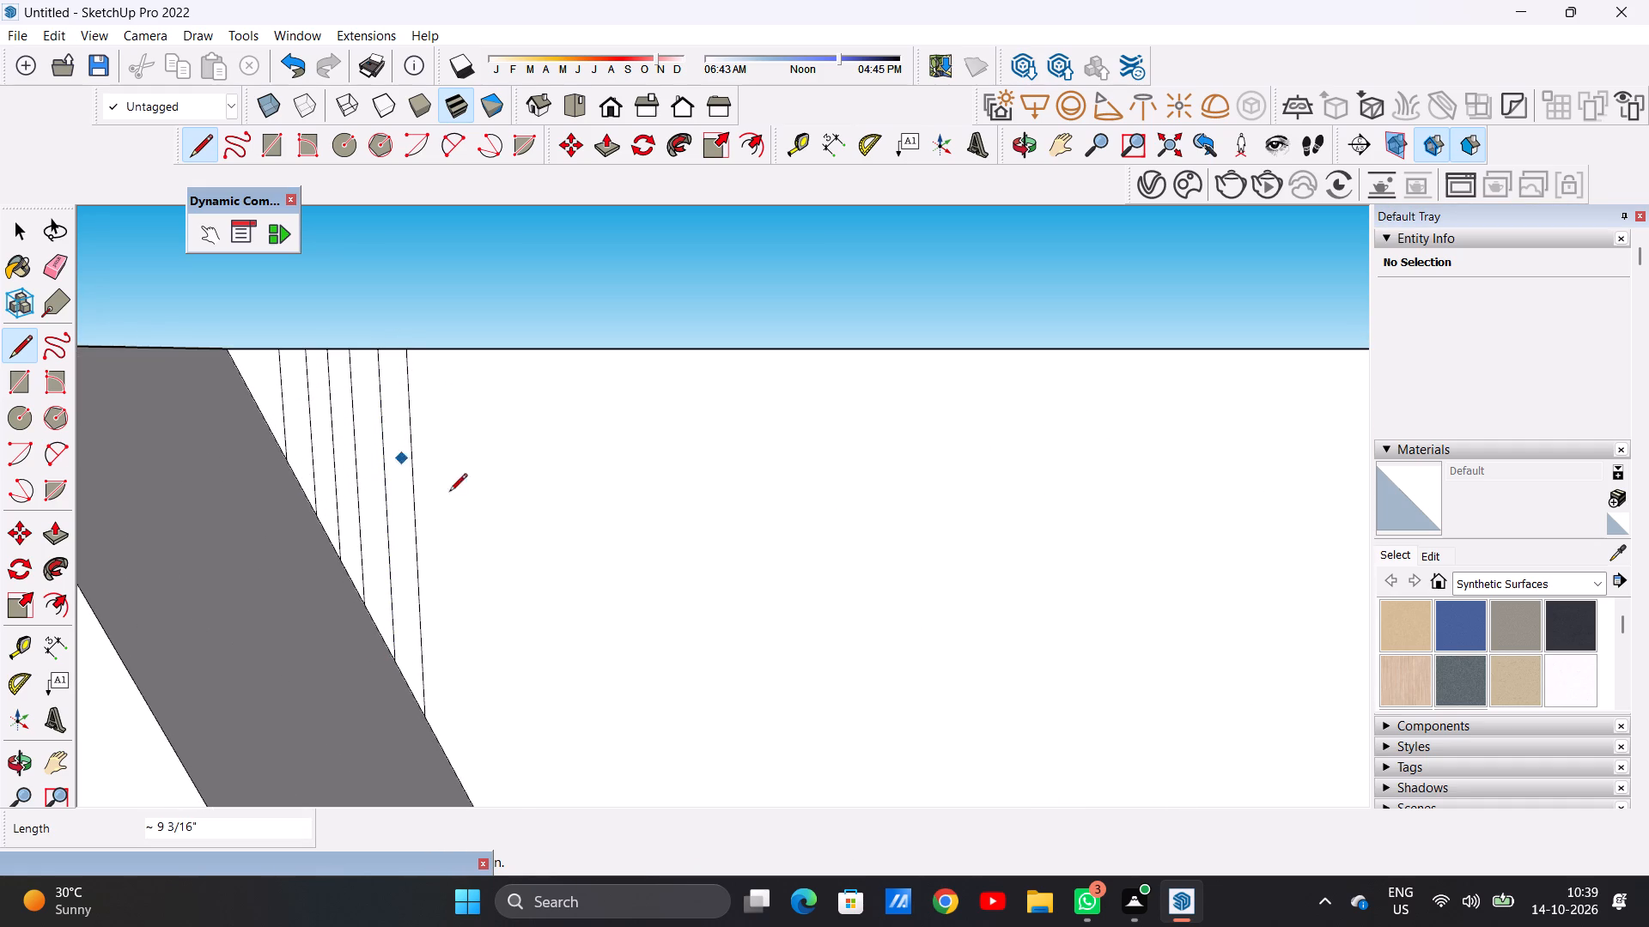
# Continue the series beyond the original line with vertical lines about 1' 2 1/16", 1' 5 7/8" and 1' 10 1/8" long down to the slanted edge.
pyautogui.scroll(-13, 502, 538)
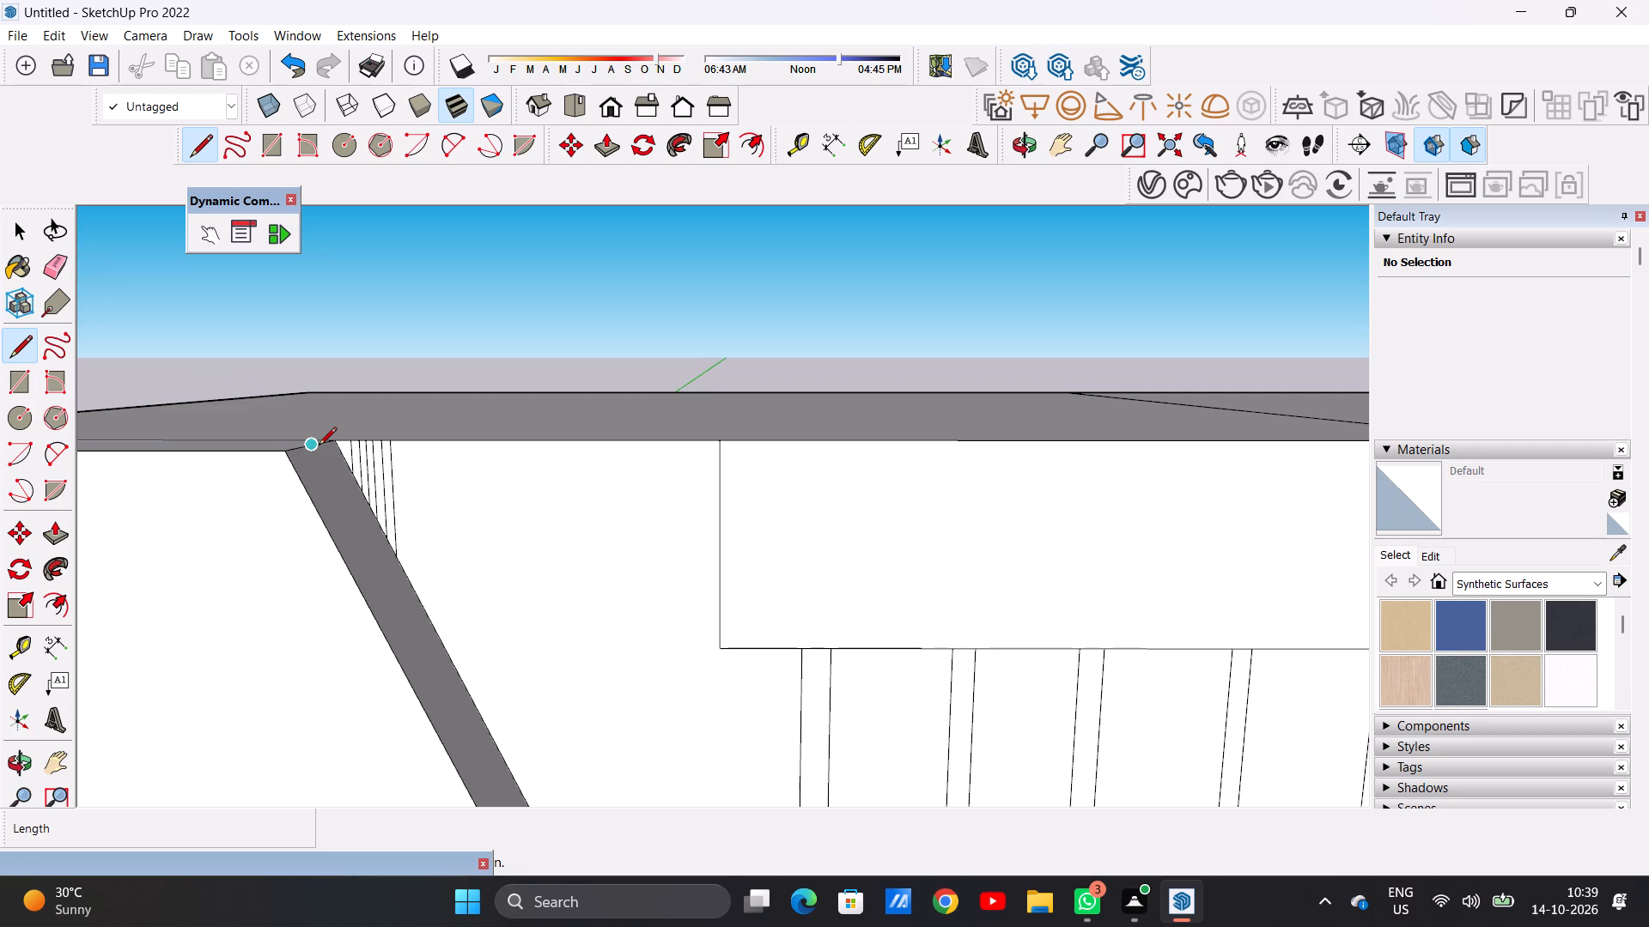
pyautogui.scroll(-3, 447, 369)
pyautogui.scroll(5, 557, 557)
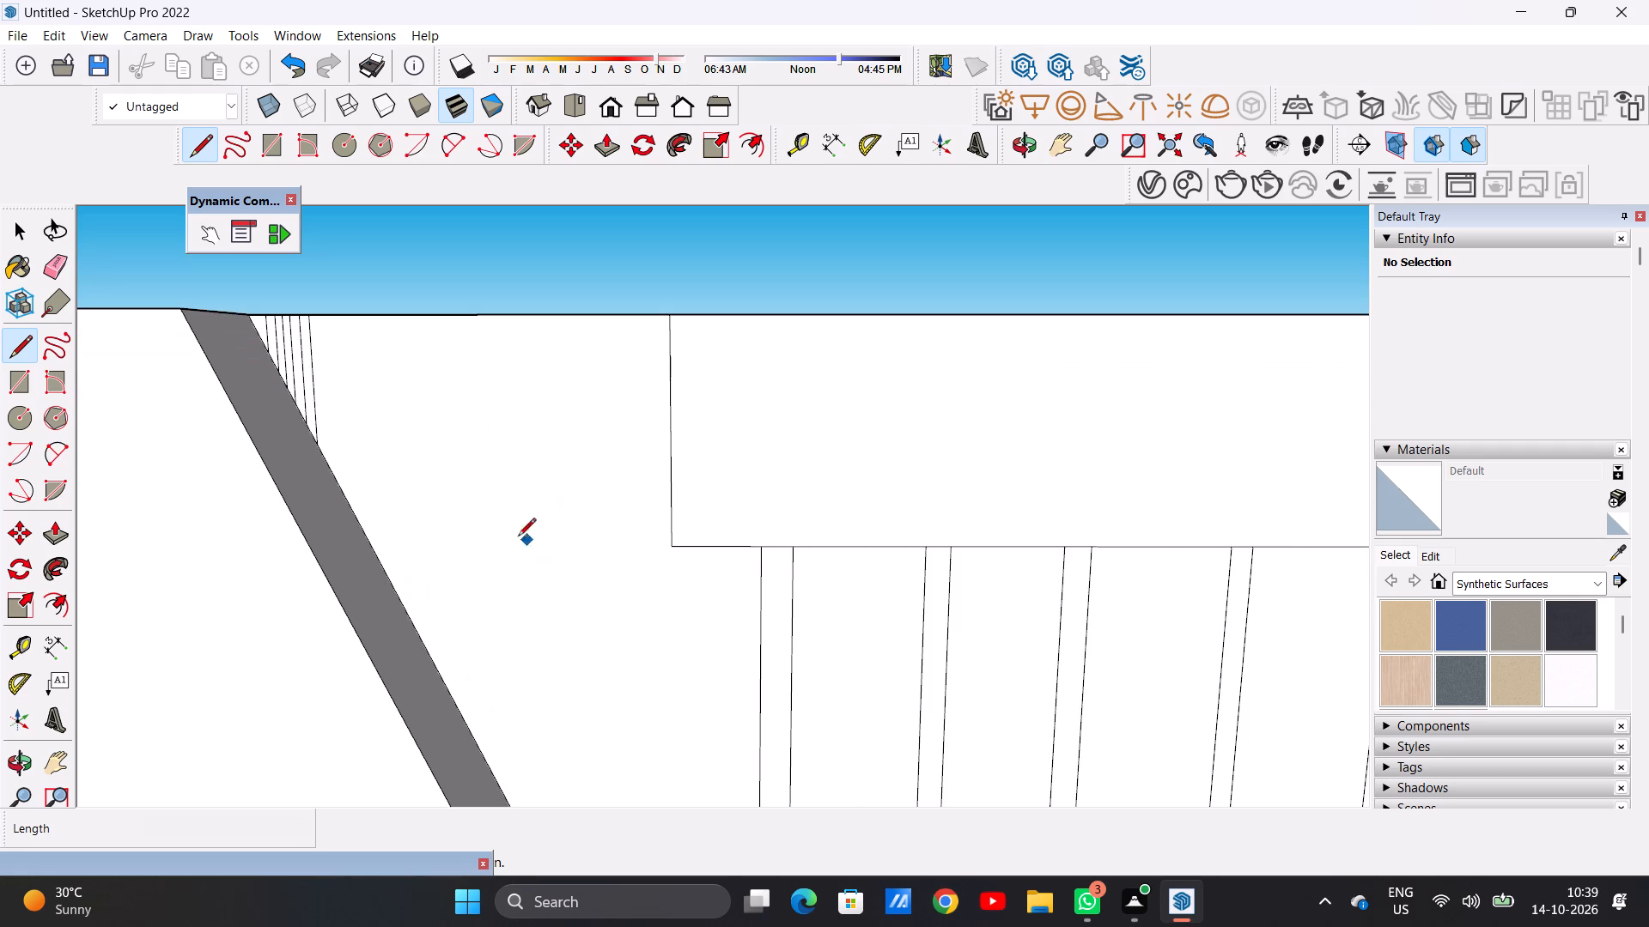
pyautogui.scroll(-3, 497, 525)
pyautogui.scroll(-8, 529, 392)
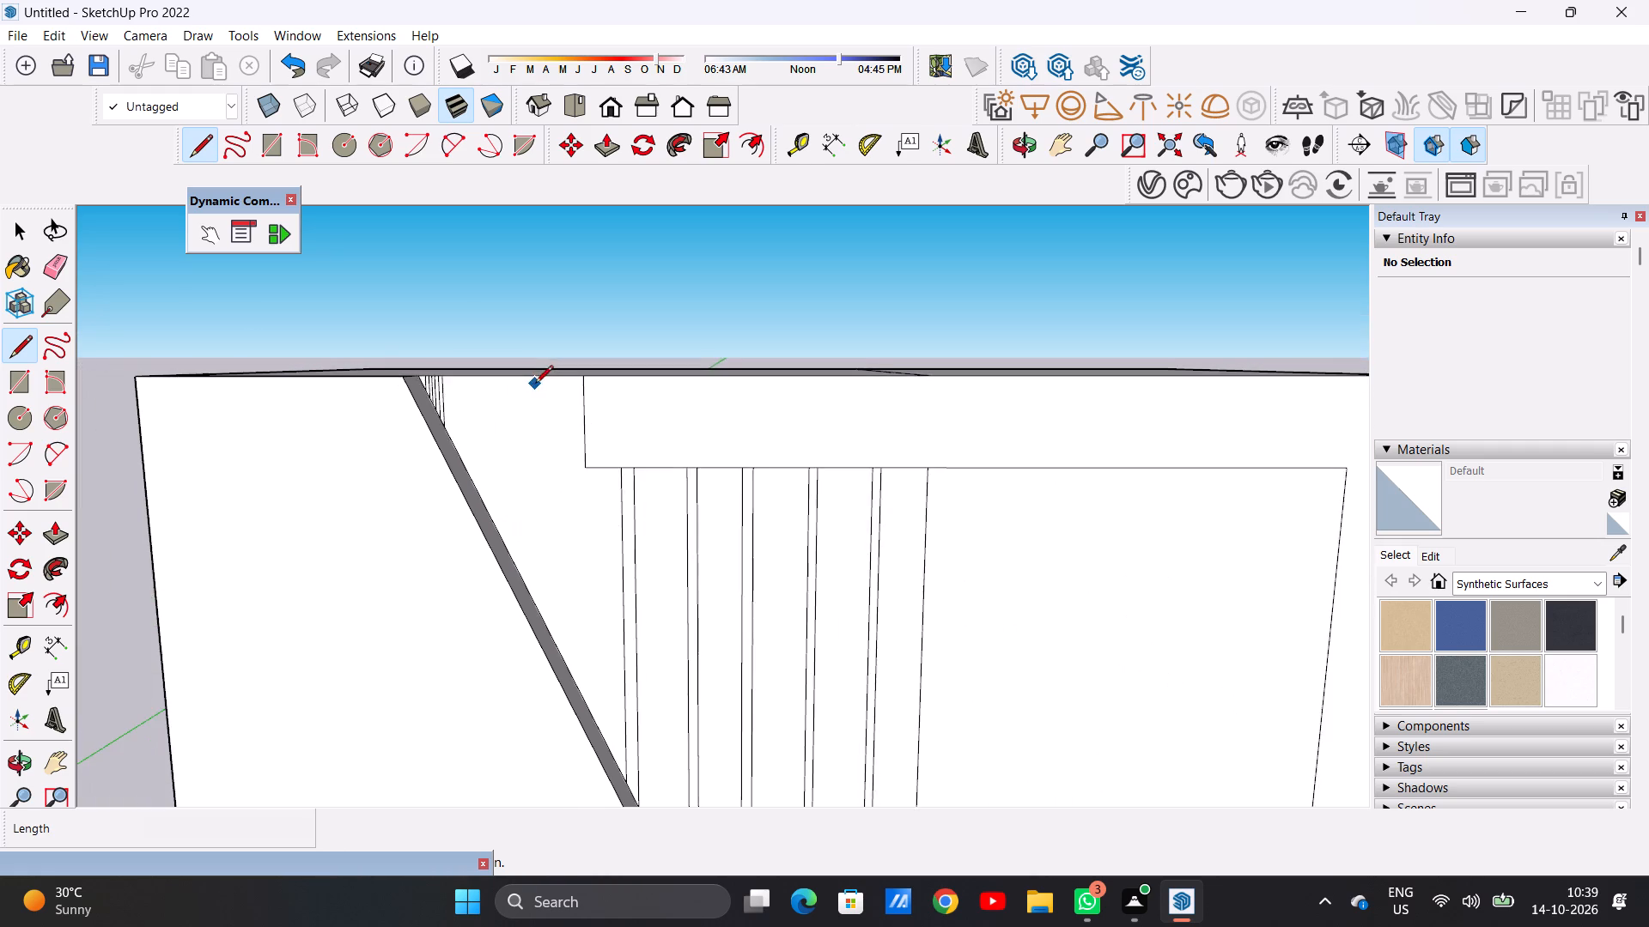
pyautogui.scroll(5, 577, 566)
pyautogui.scroll(2, 400, 288)
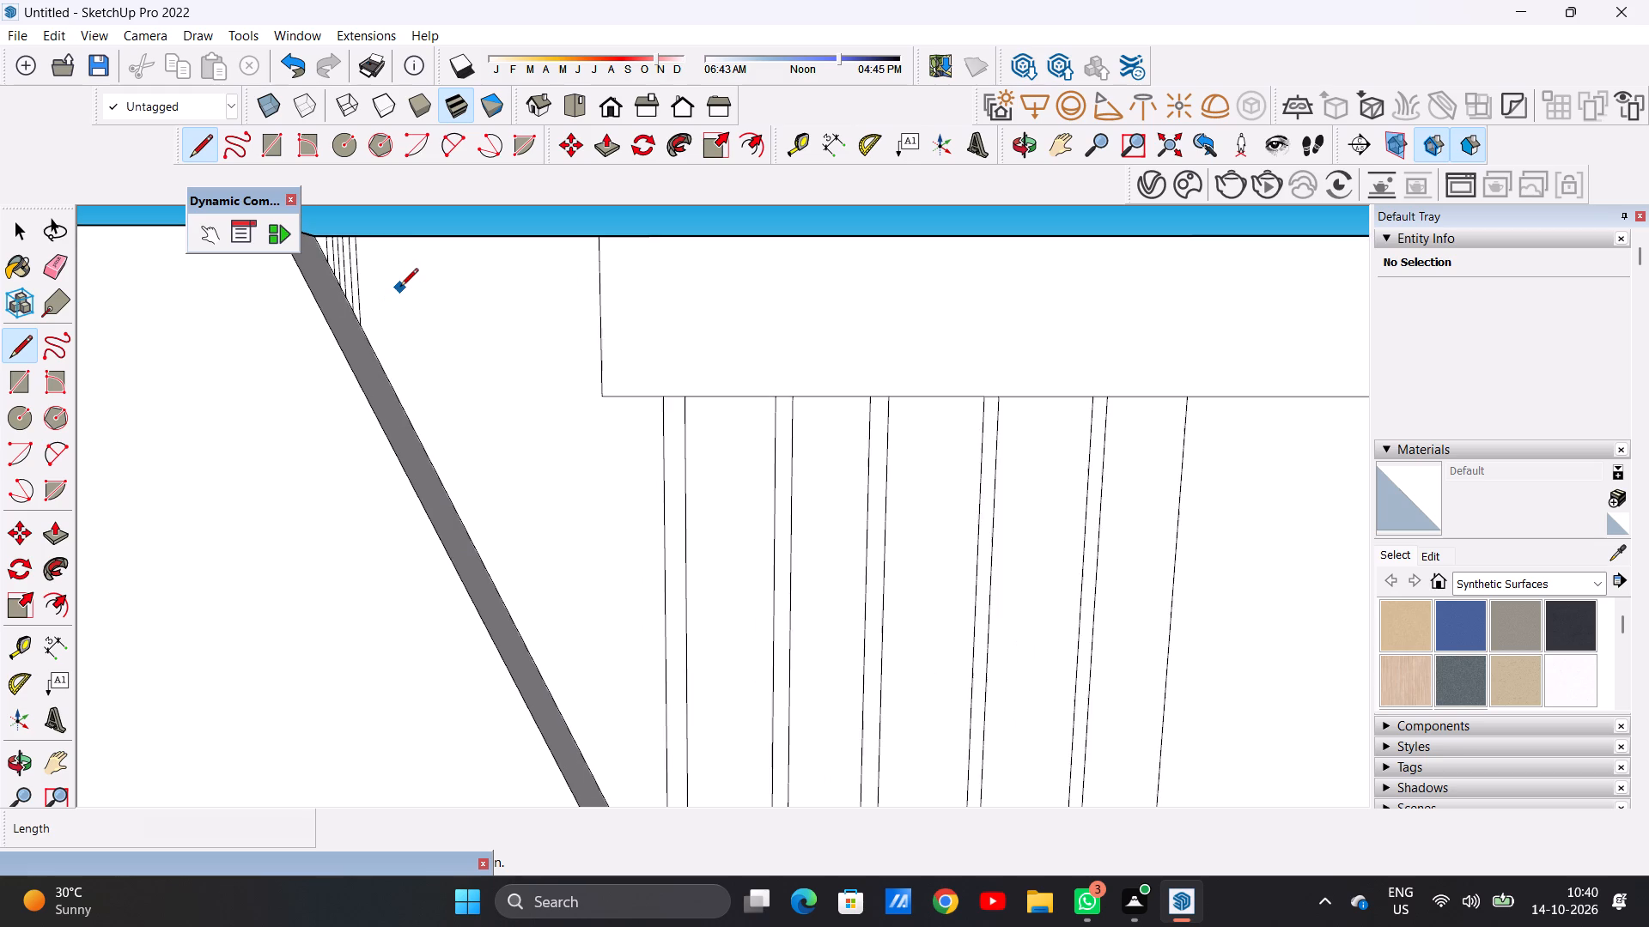
pyautogui.scroll(8, 356, 243)
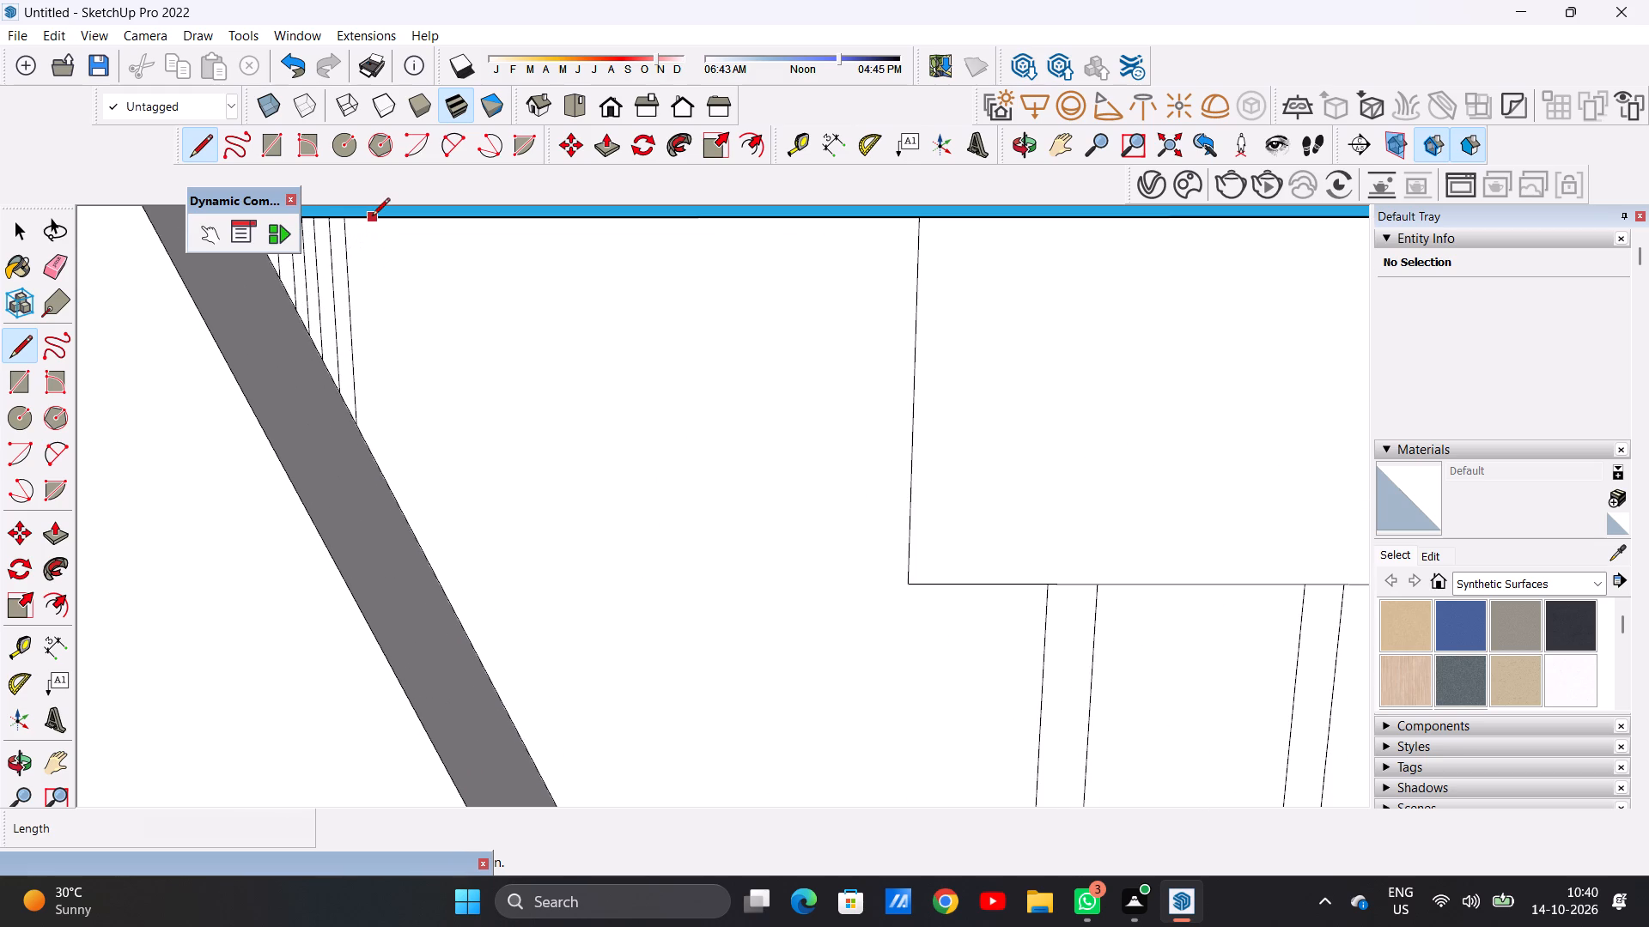
pyautogui.click(372, 217)
pyautogui.click(390, 482)
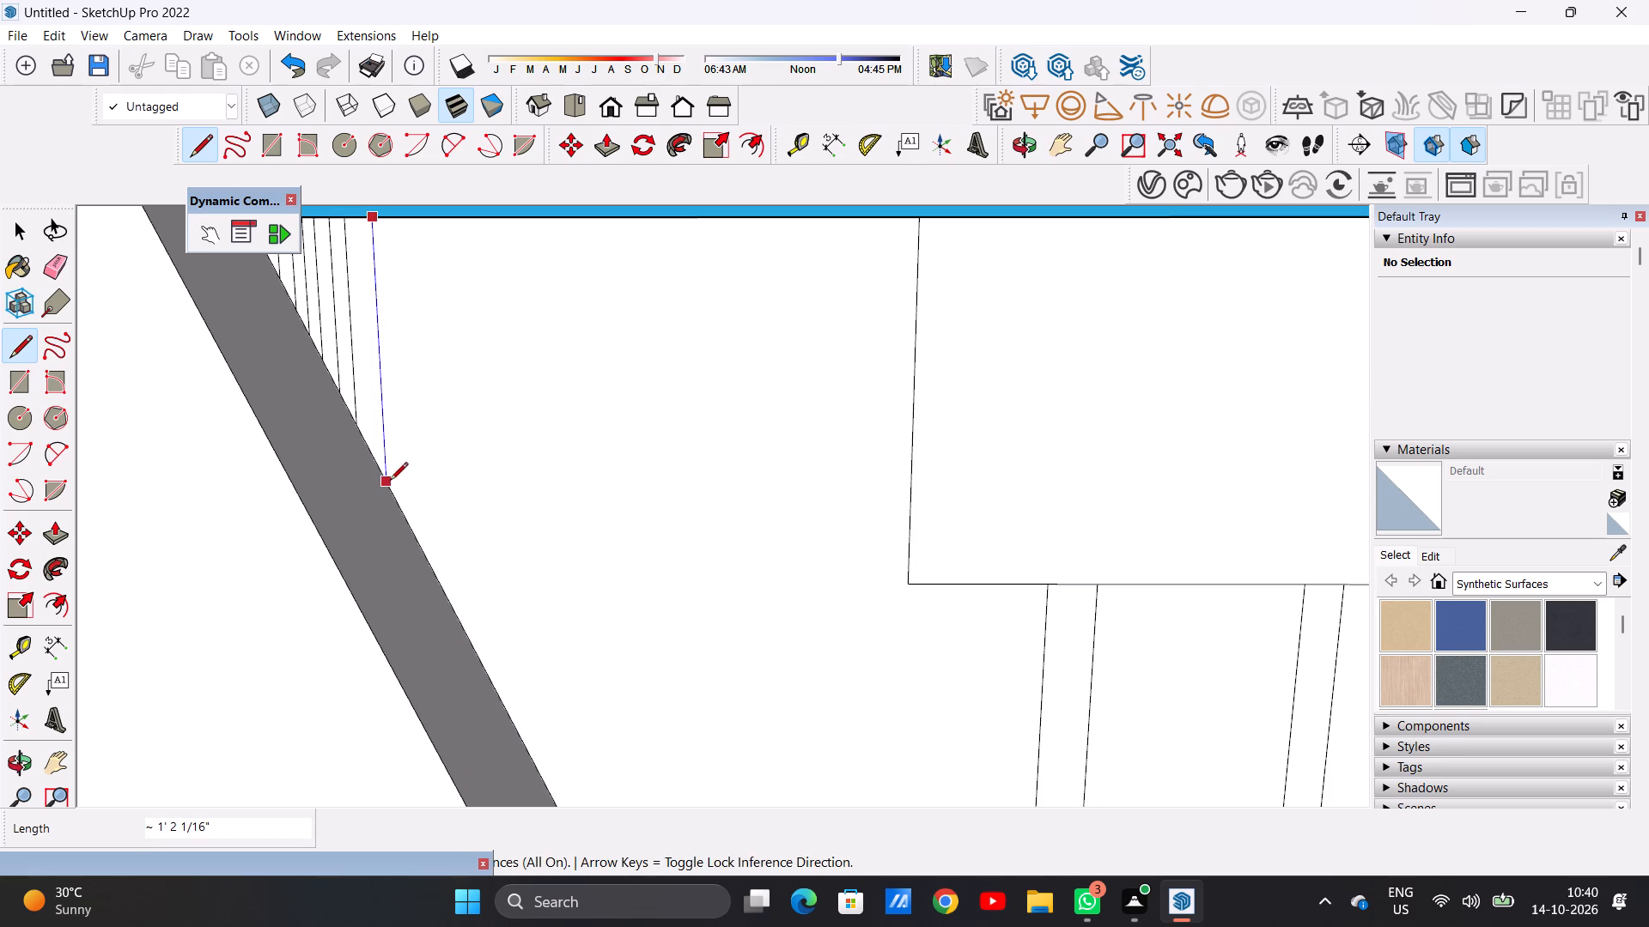
pyautogui.click(405, 219)
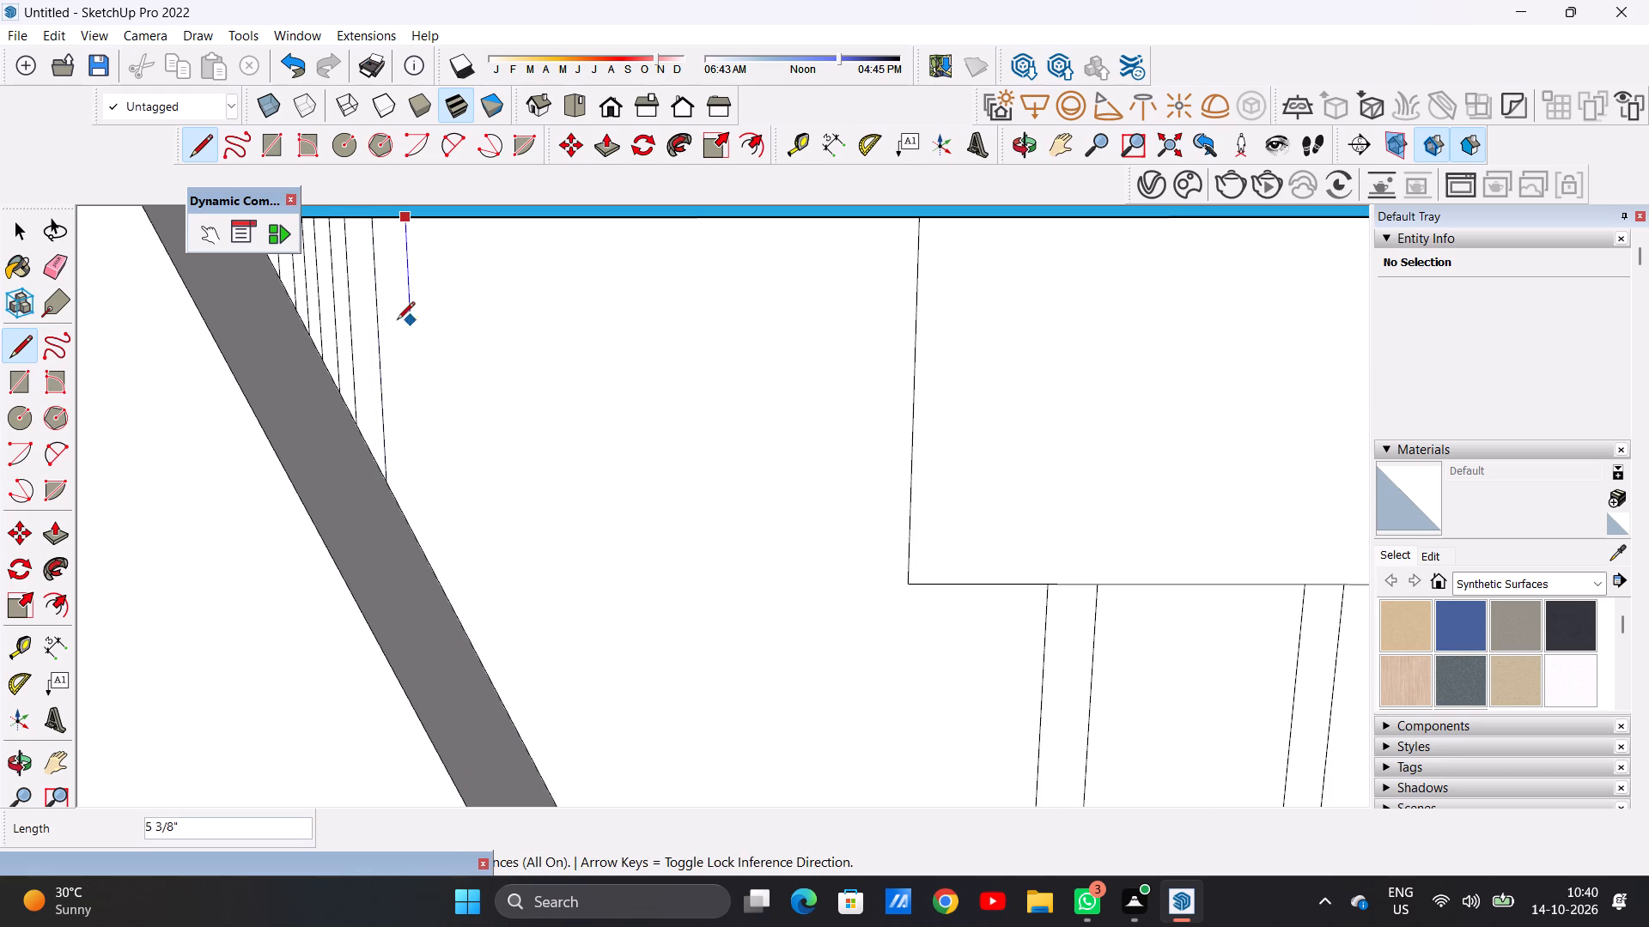
pyautogui.click(423, 542)
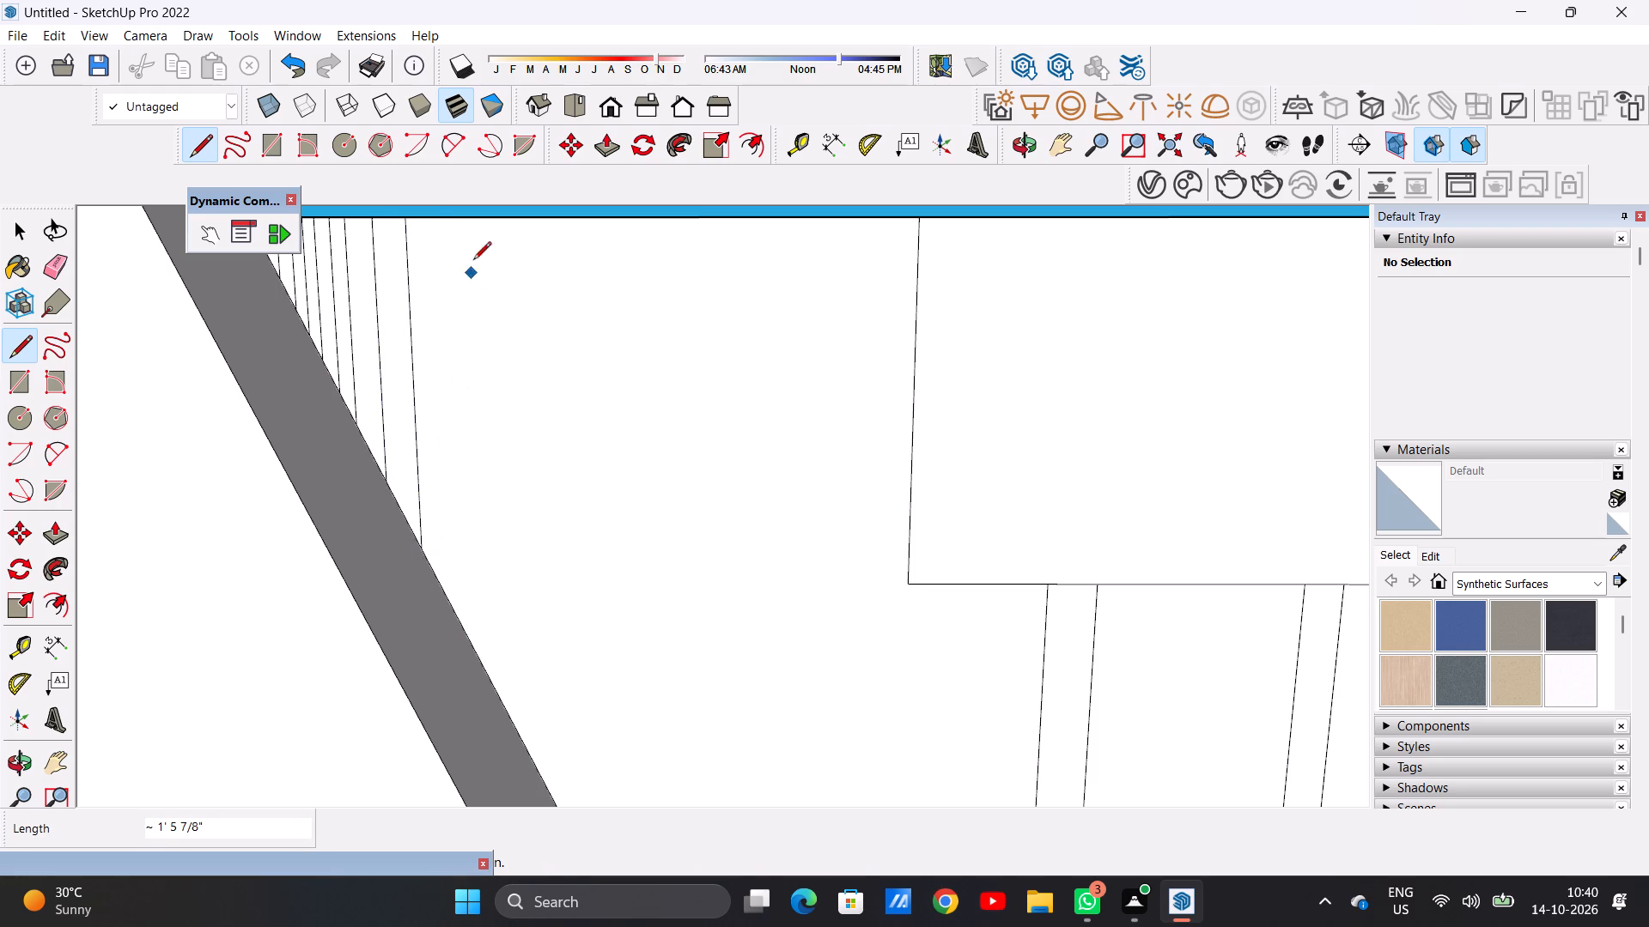
pyautogui.click(443, 222)
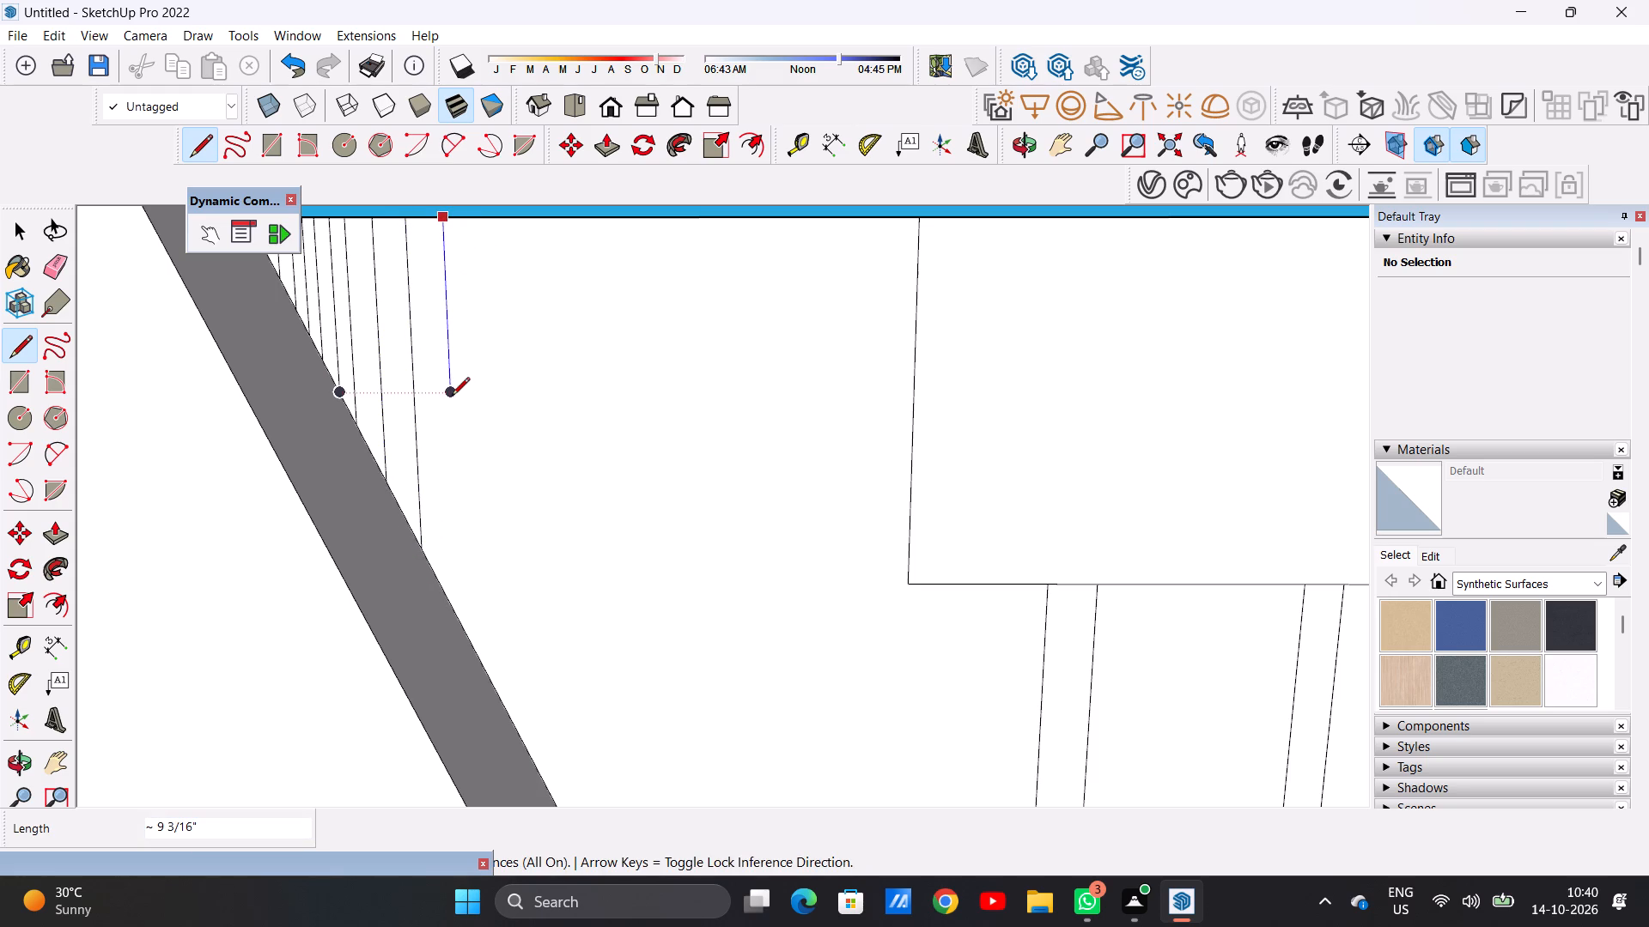
pyautogui.click(459, 633)
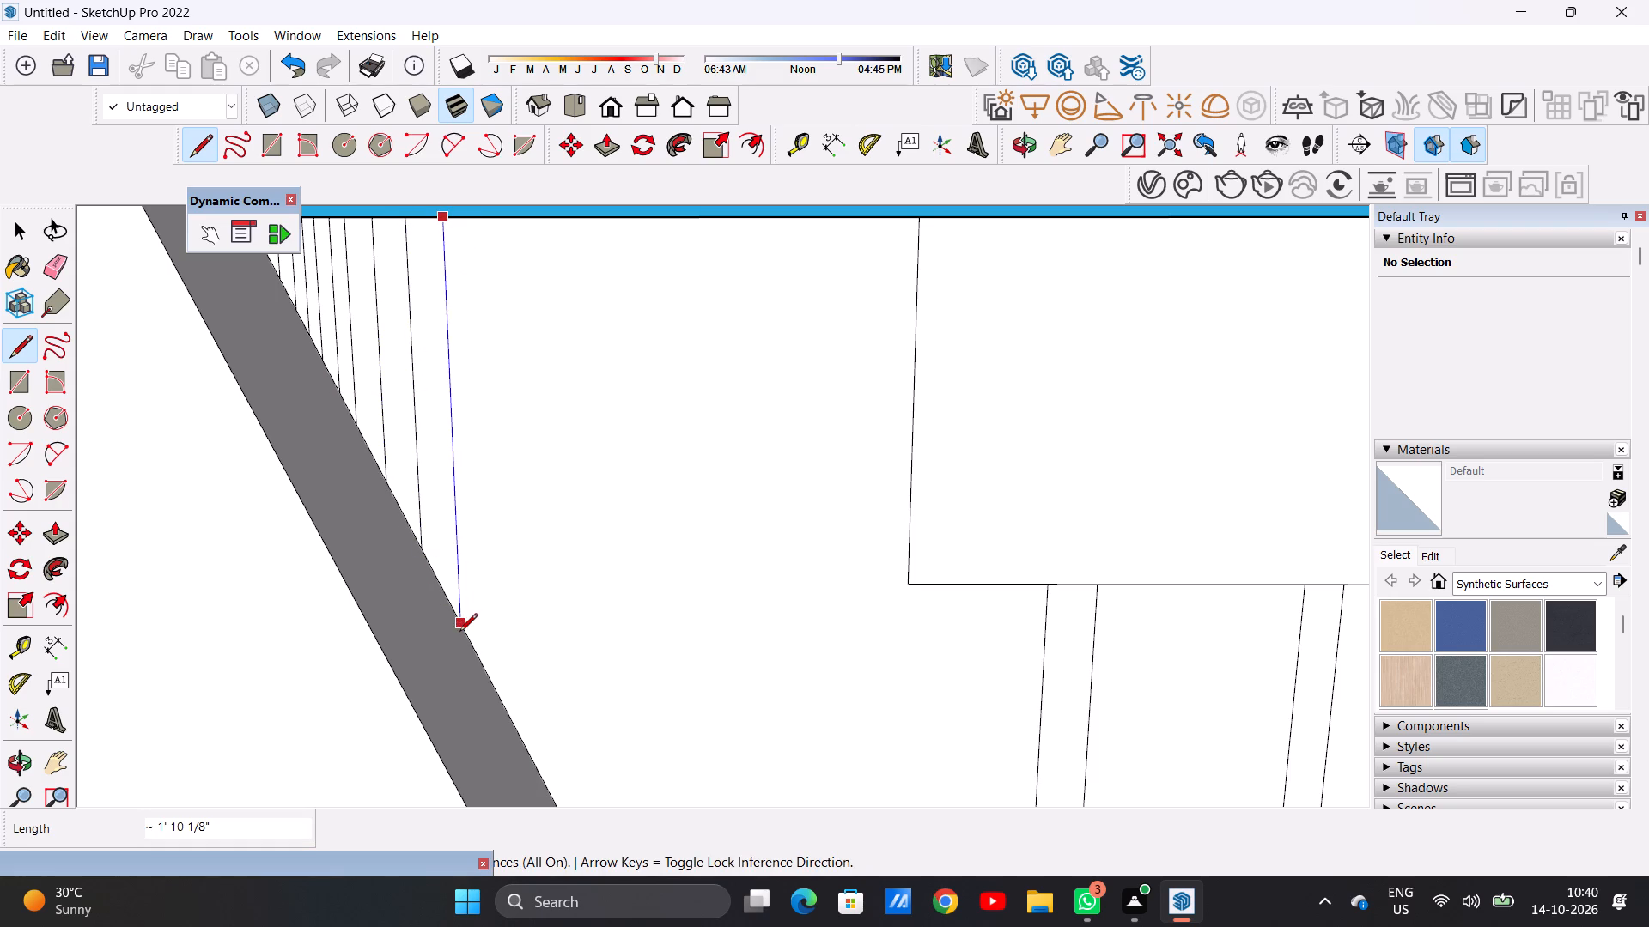
# Continue the series toward the top band with two vertical lines about 2' 3 5/16" and 2' 10 1/4" long, down to the slanted edge.
pyautogui.scroll(-13, 450, 559)
pyautogui.scroll(6, 502, 445)
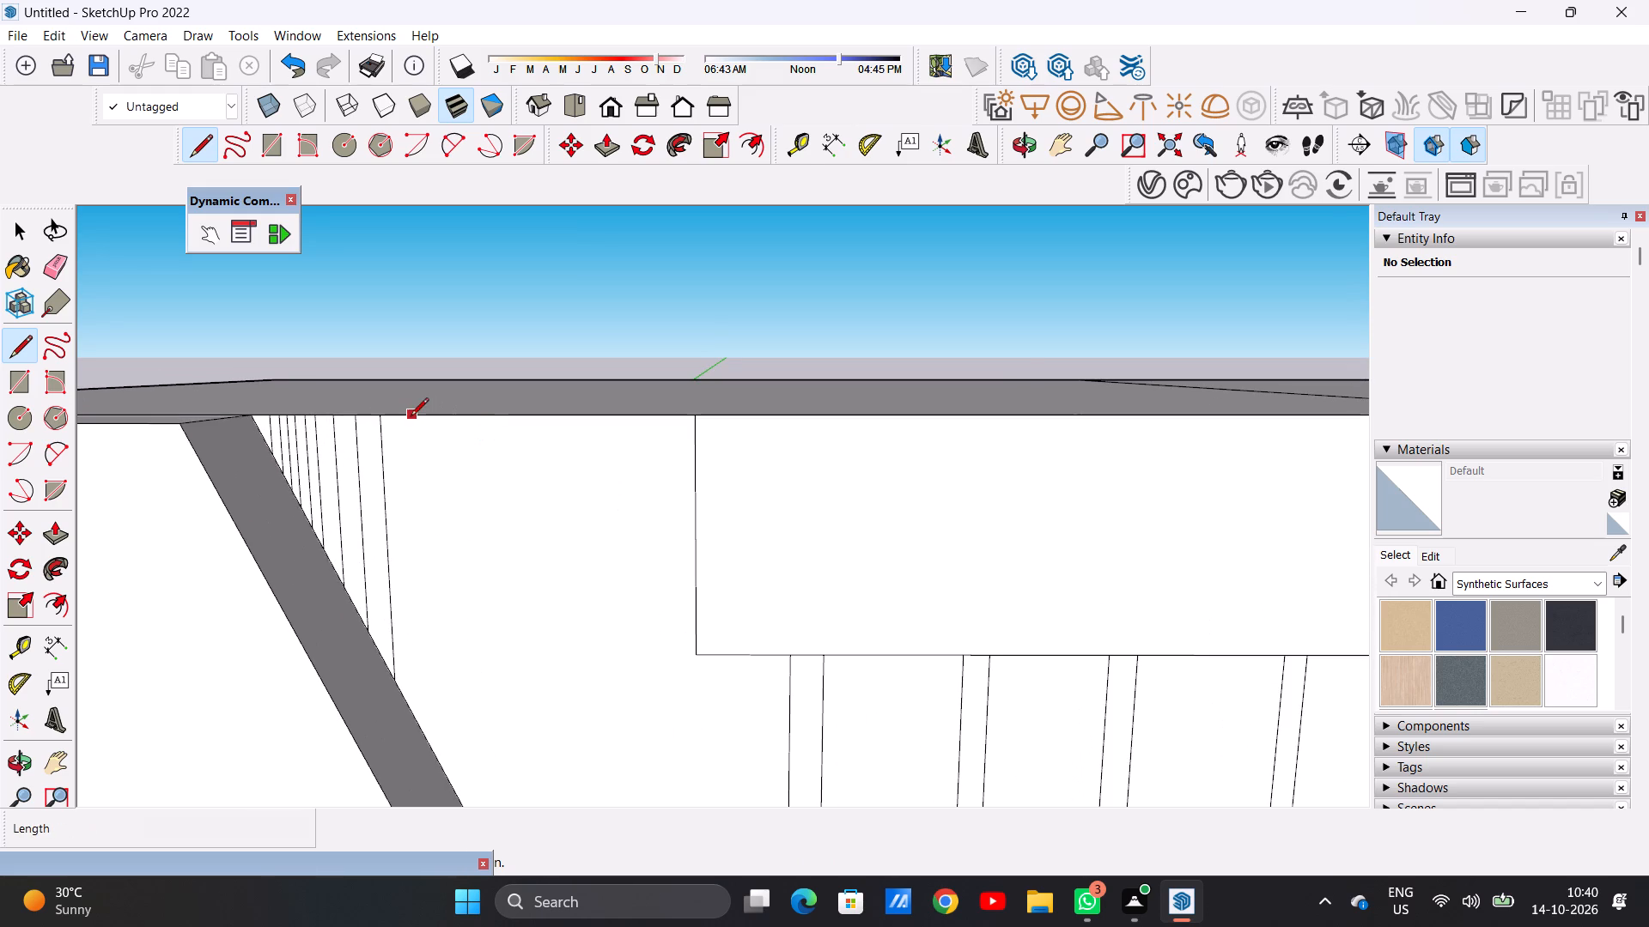
pyautogui.click(411, 415)
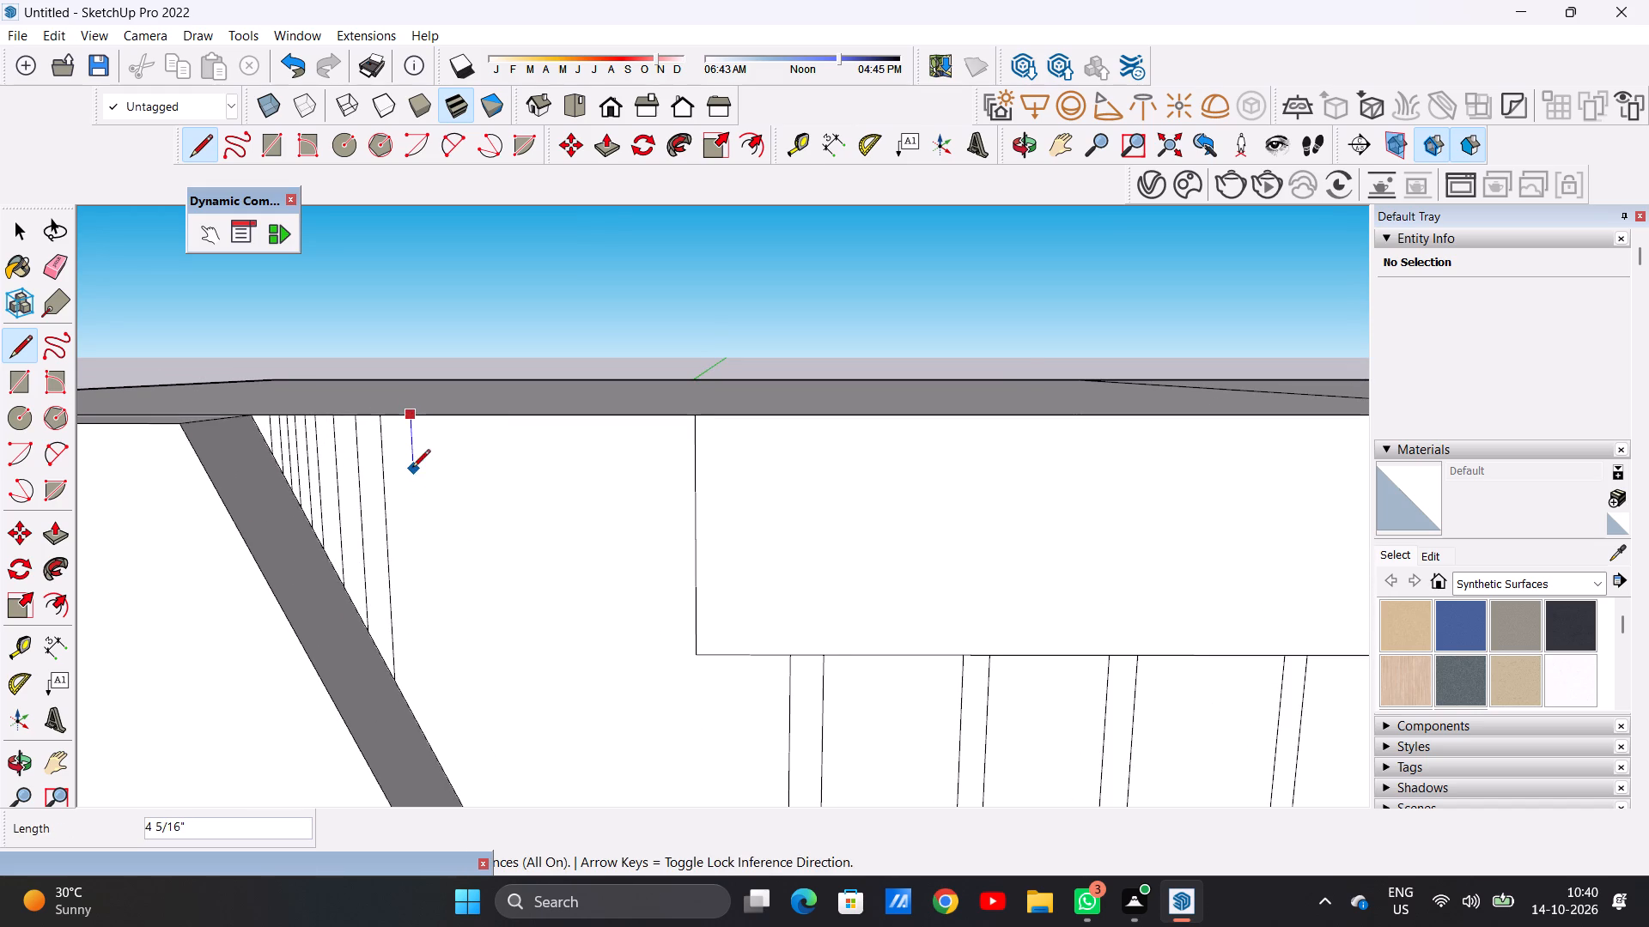
pyautogui.scroll(-11, 412, 469)
pyautogui.scroll(9, 426, 583)
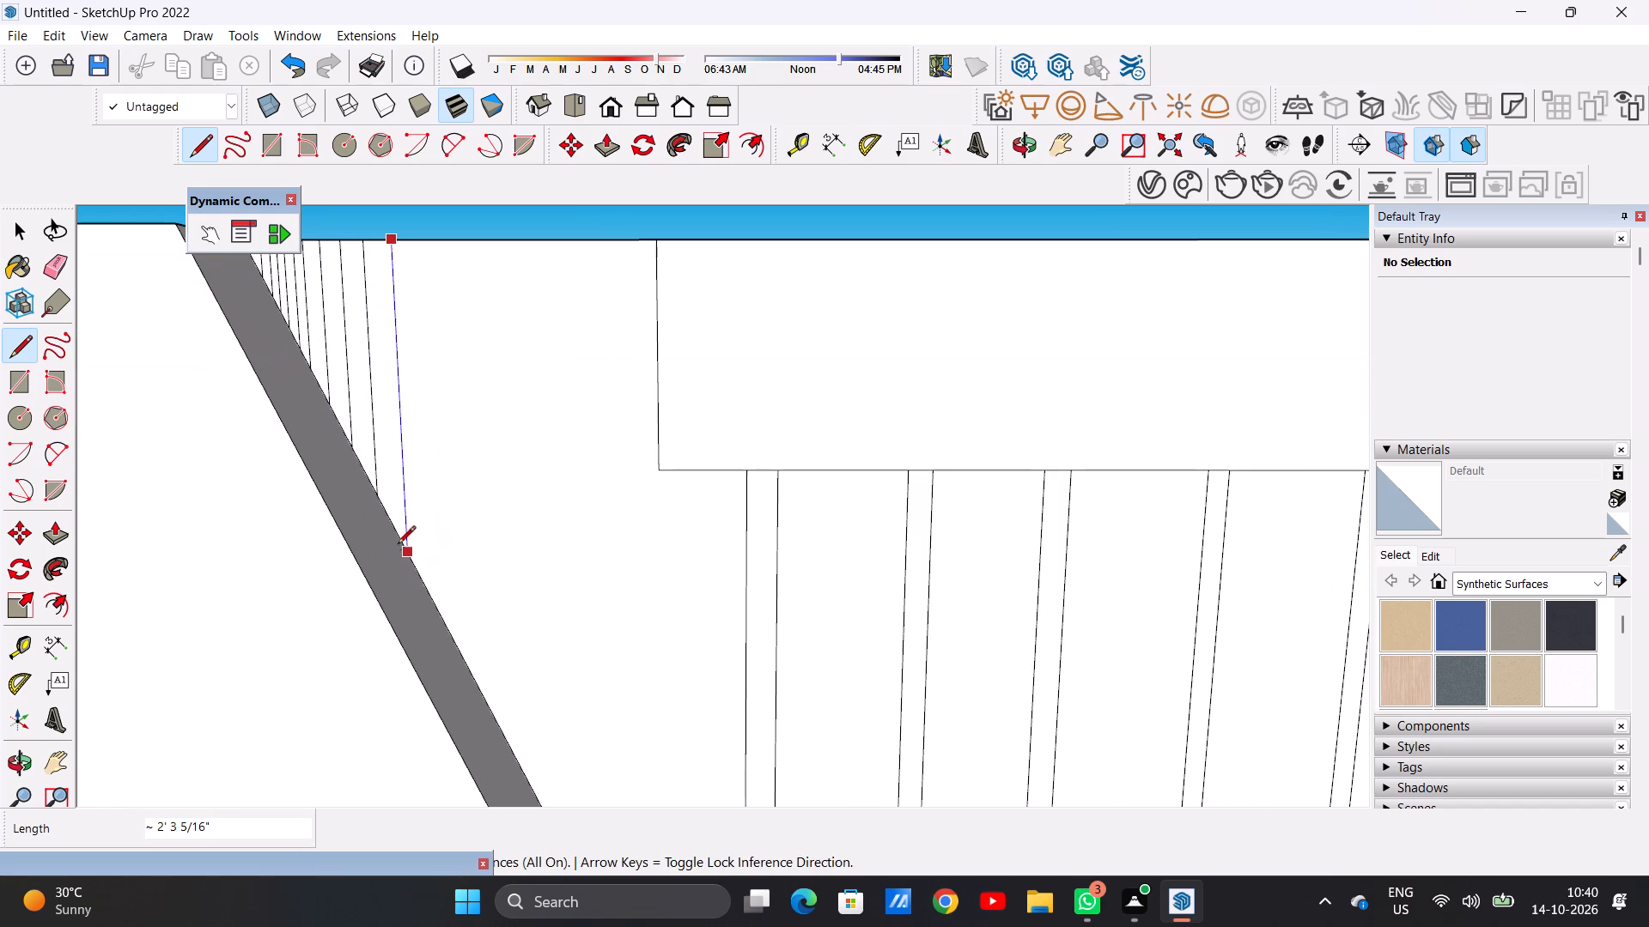
pyautogui.click(405, 547)
pyautogui.scroll(-8, 414, 585)
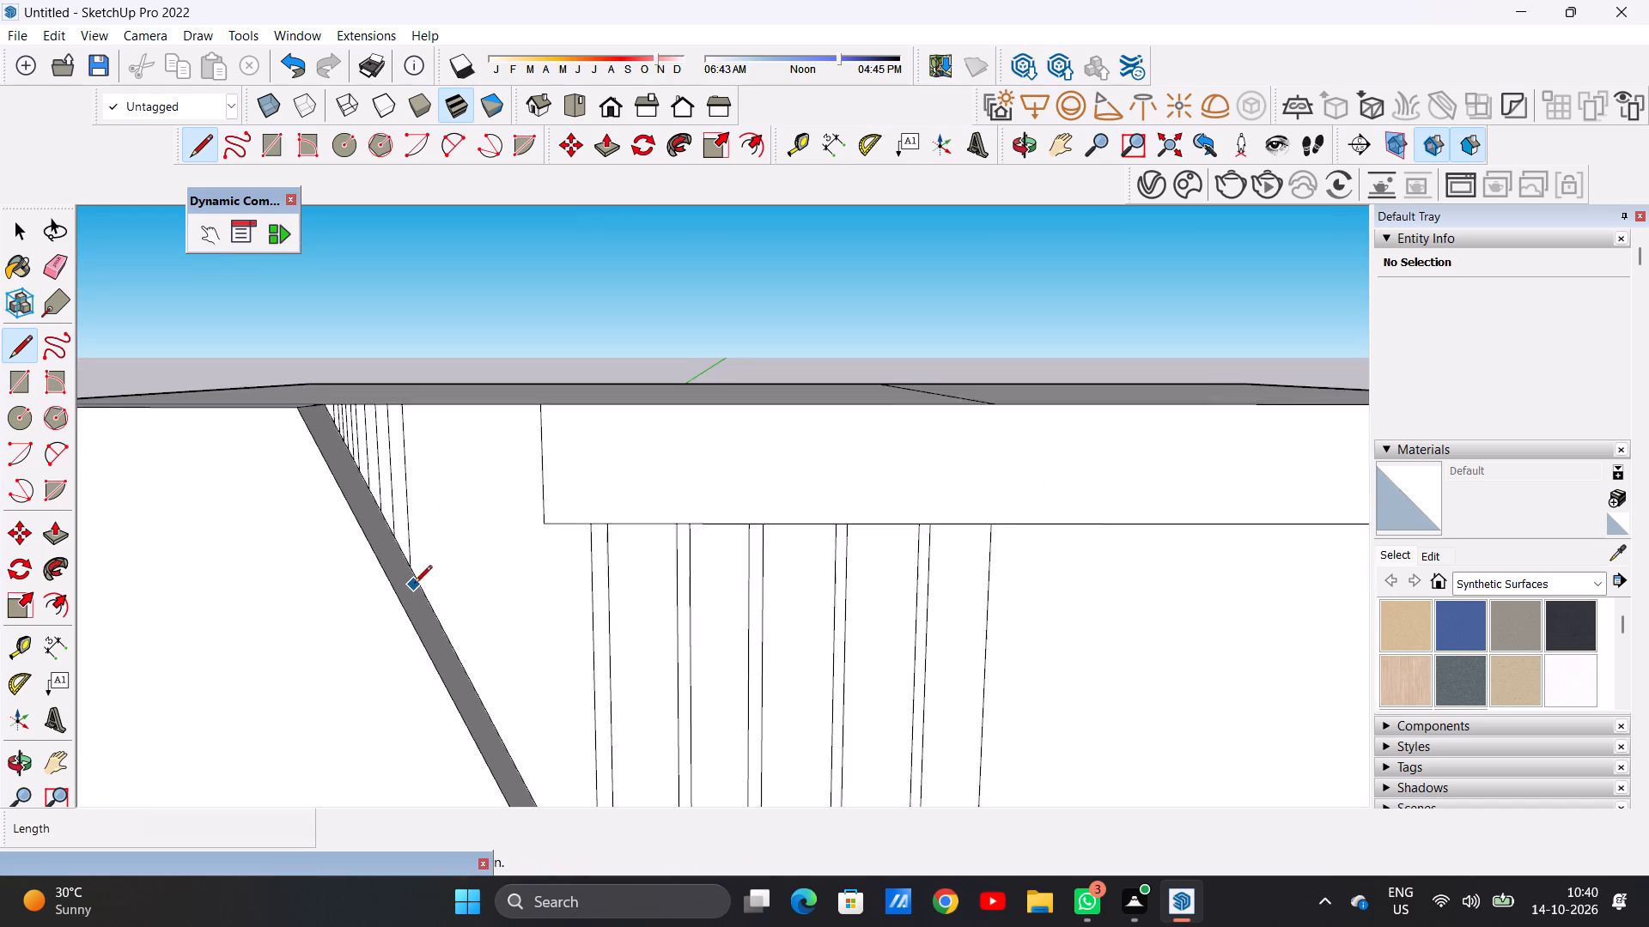
pyautogui.scroll(4, 423, 430)
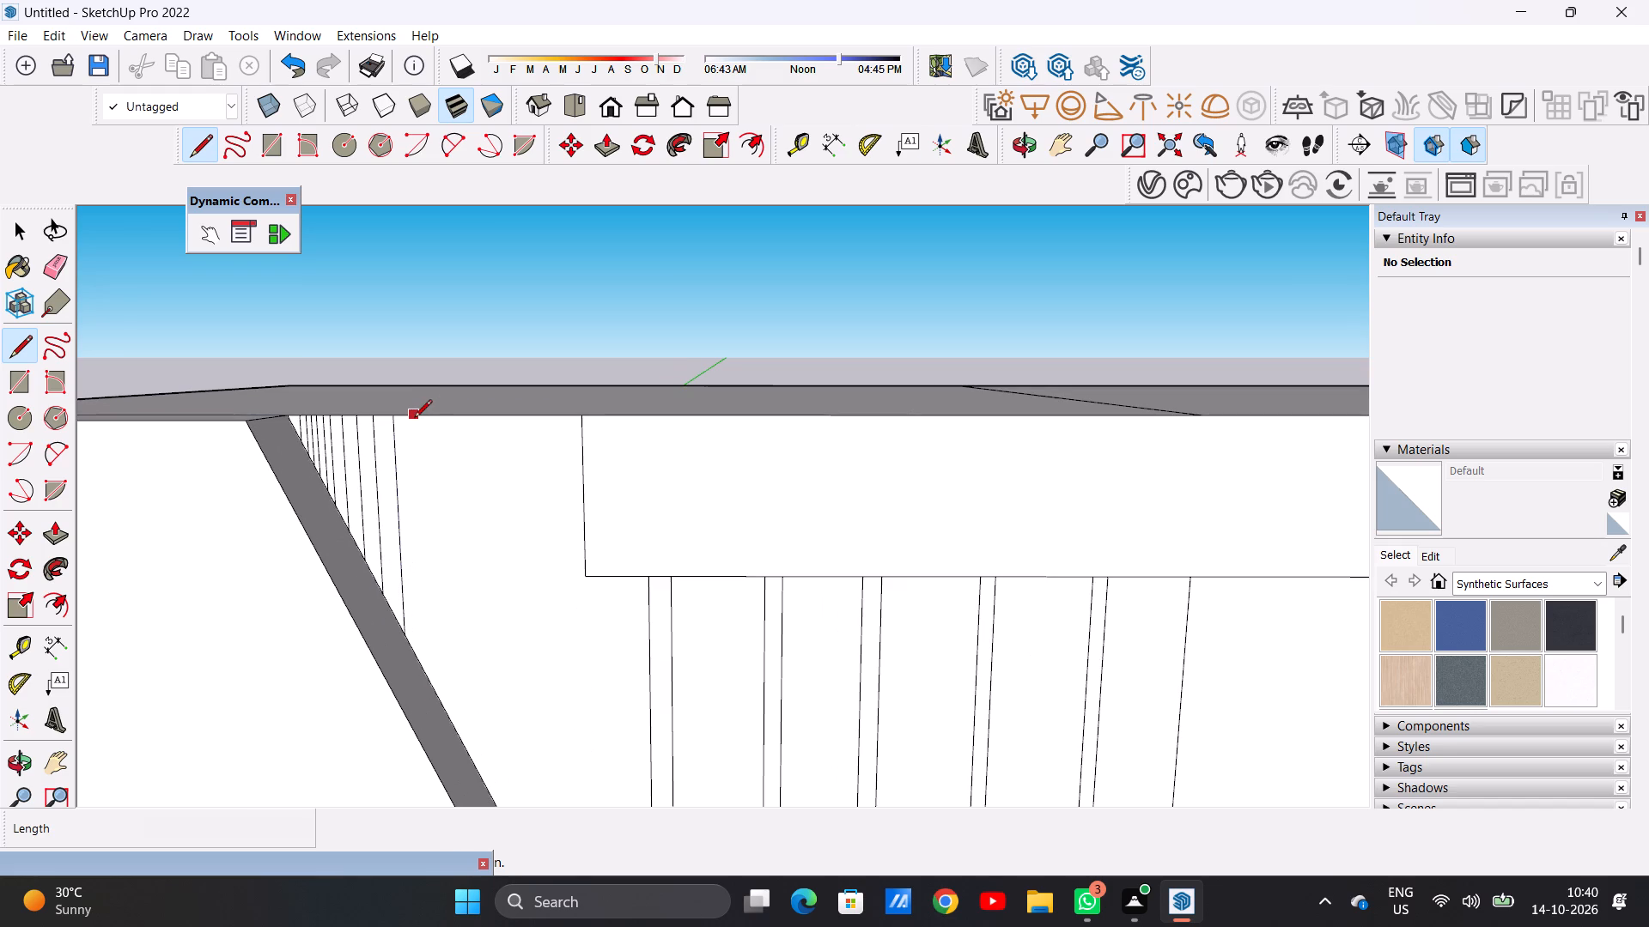
pyautogui.click(420, 420)
pyautogui.scroll(-7, 429, 546)
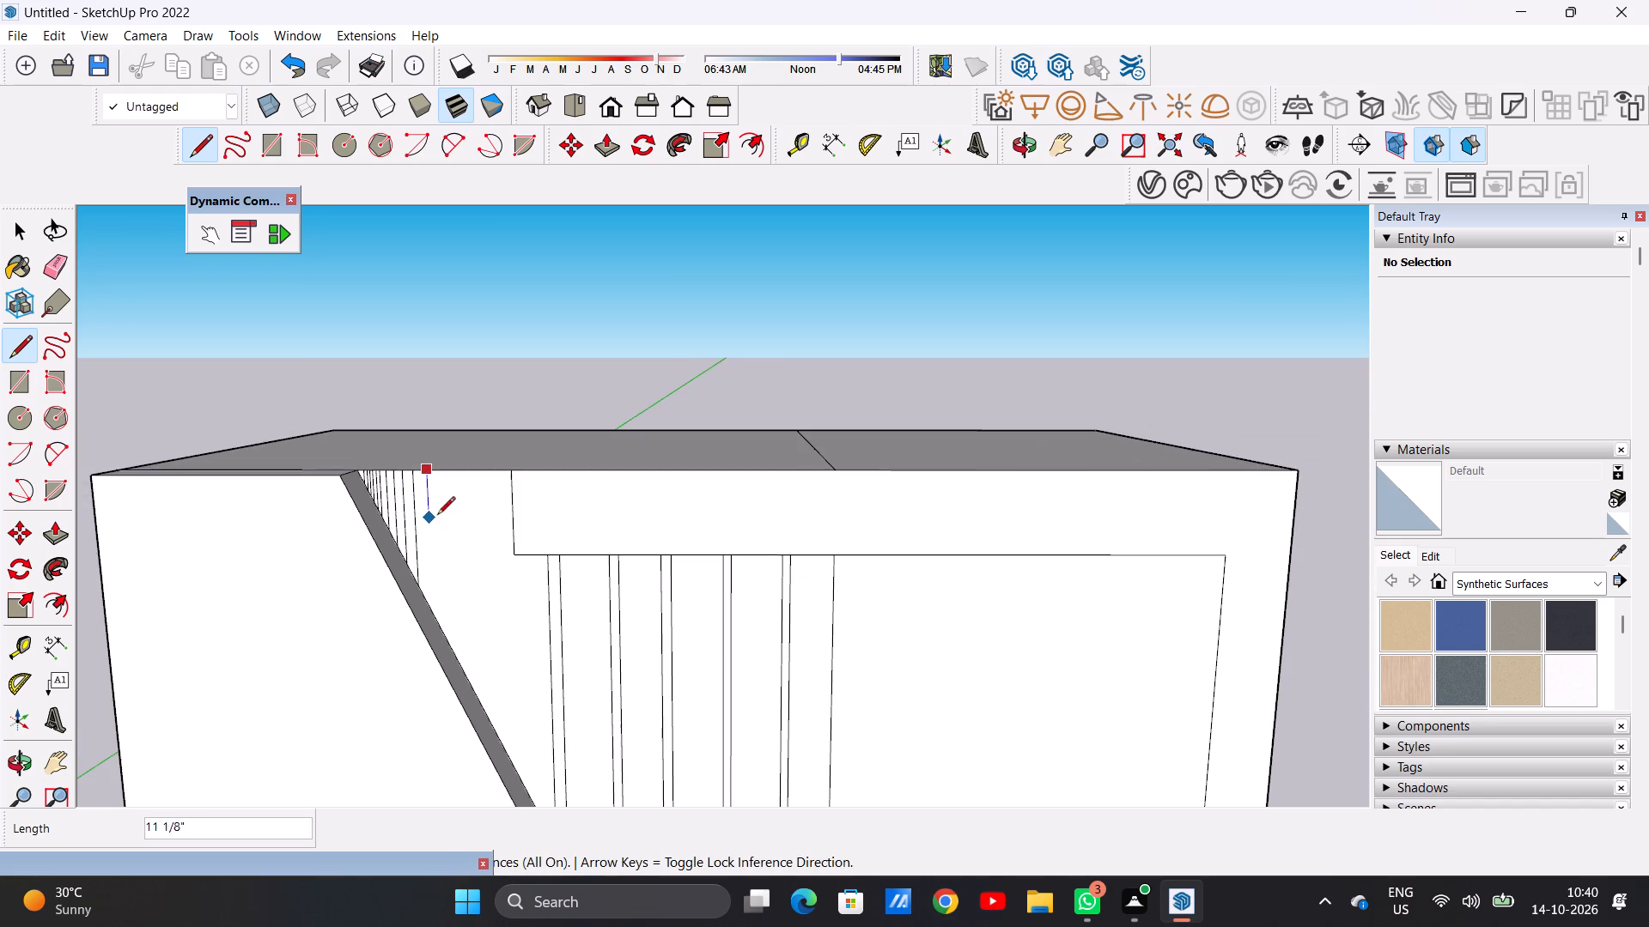
pyautogui.scroll(5, 446, 624)
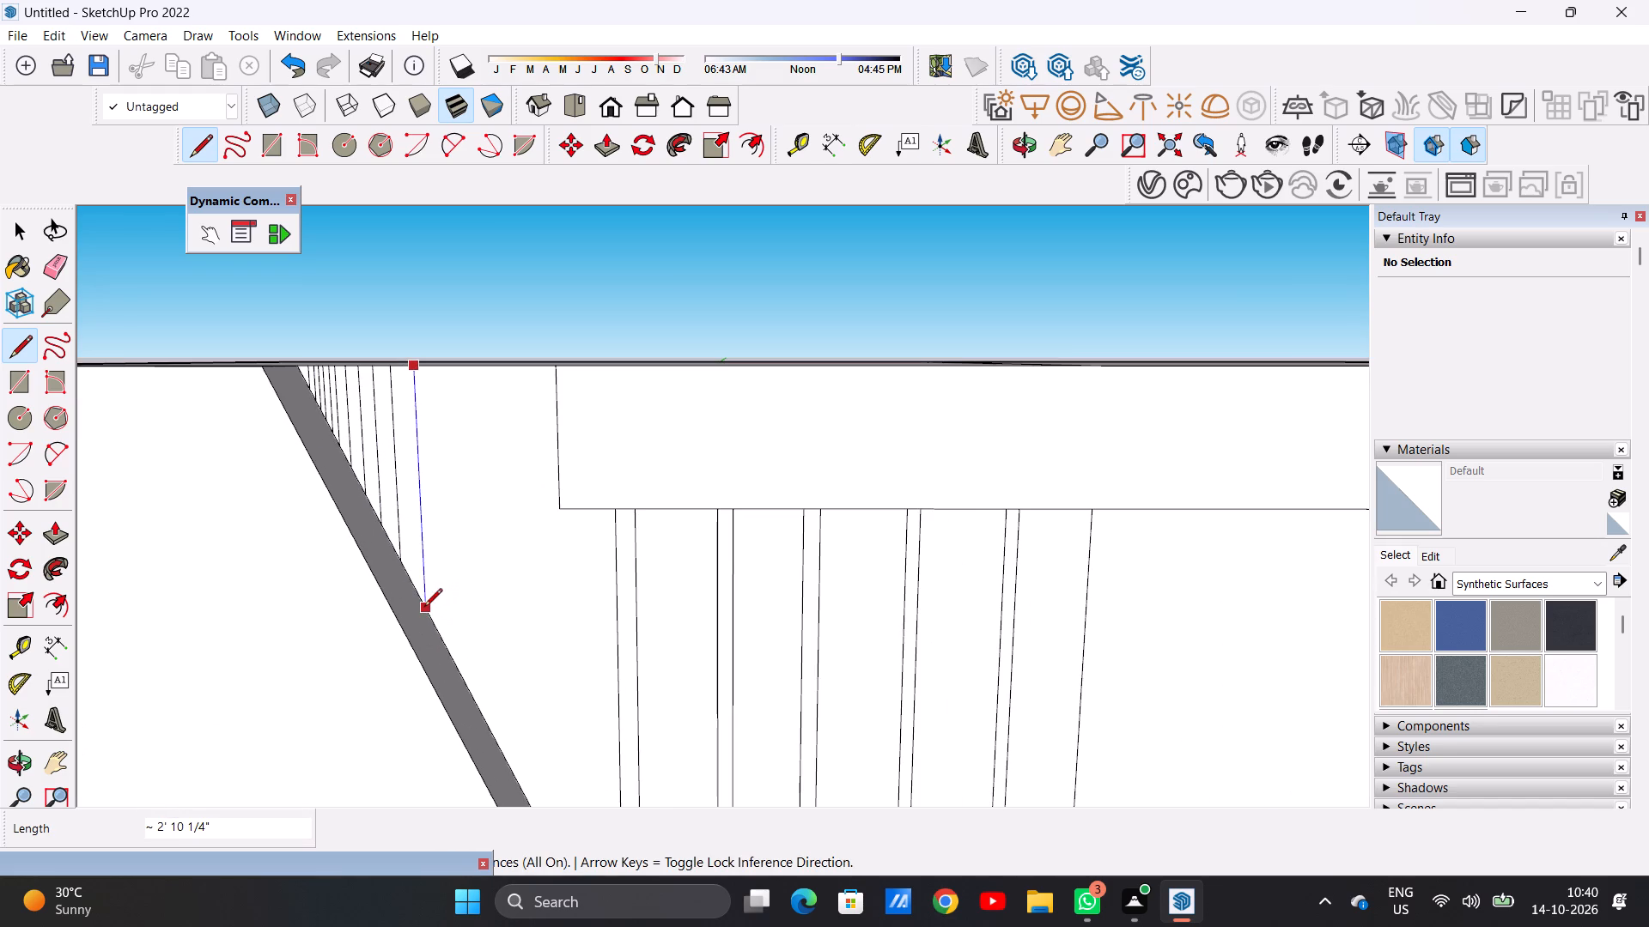
pyautogui.click(424, 608)
# Add two more vertical lines about 3' 6 5/8" and 4' 4 15/16" long from the top edge down to the slanted edge.
pyautogui.click(442, 367)
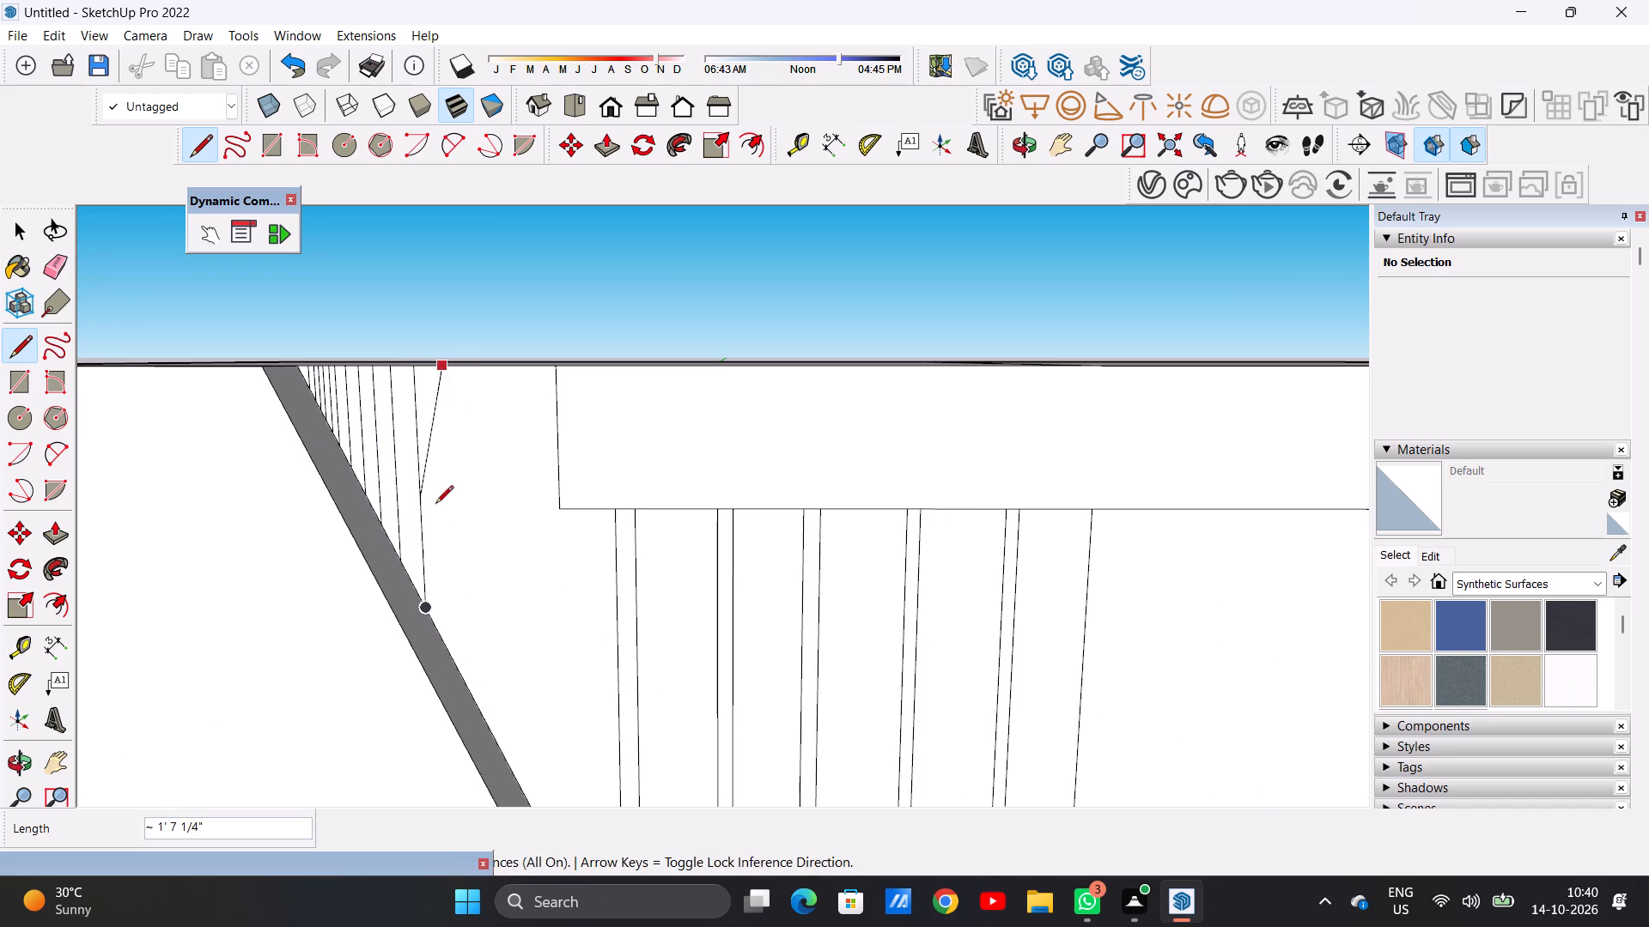
pyautogui.scroll(-4, 431, 483)
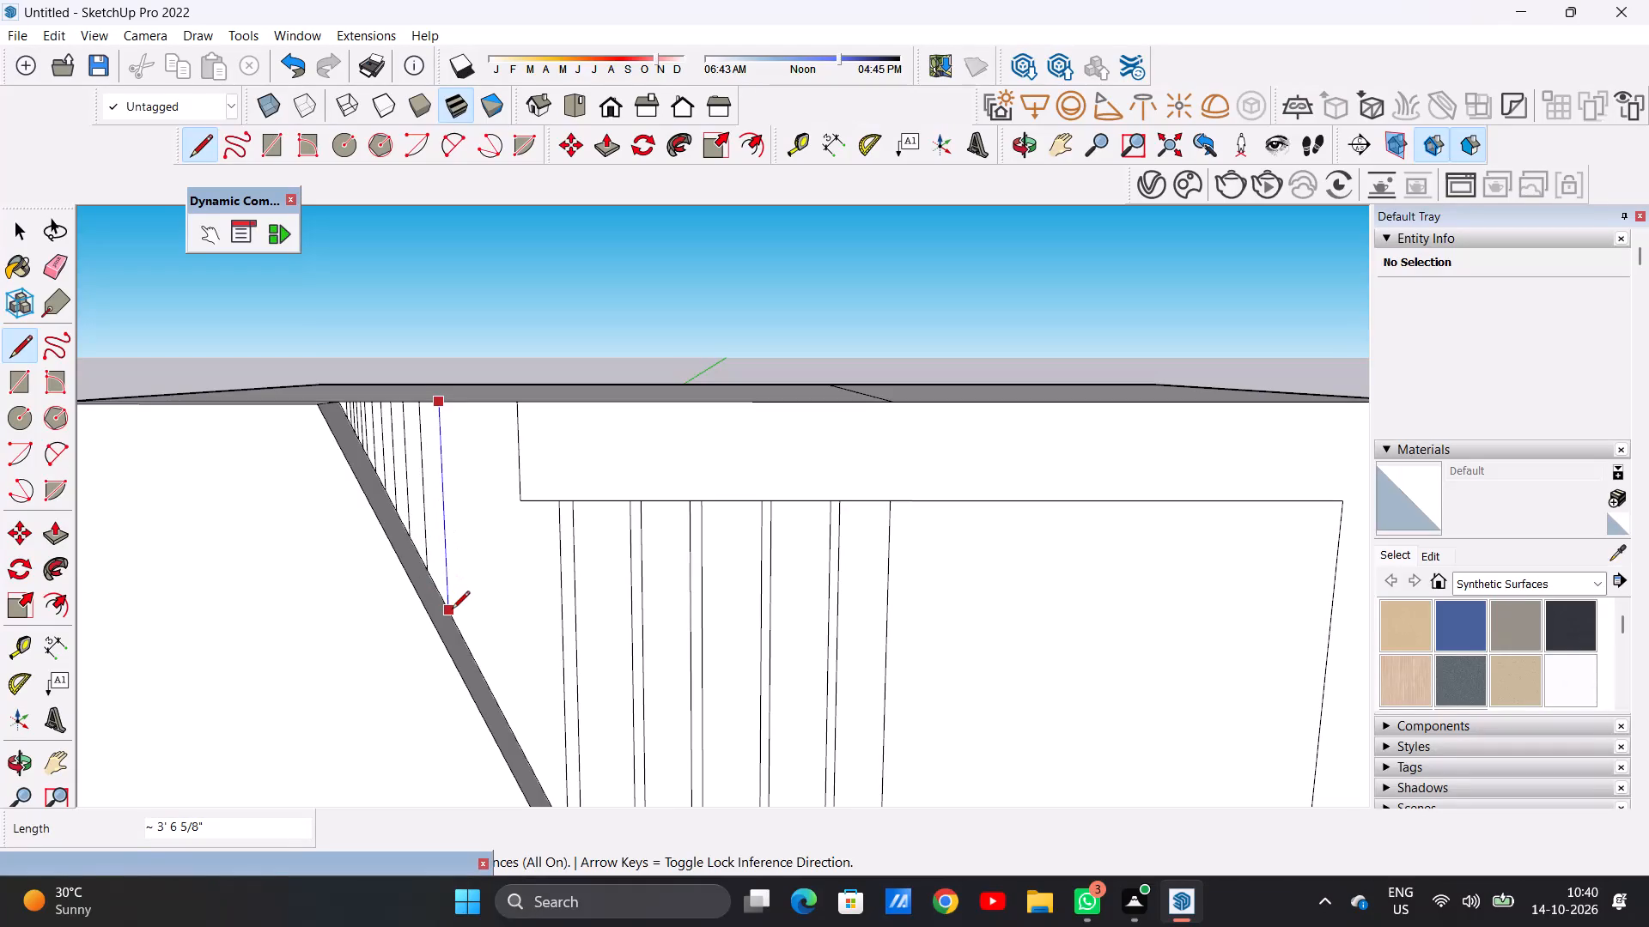
pyautogui.click(452, 610)
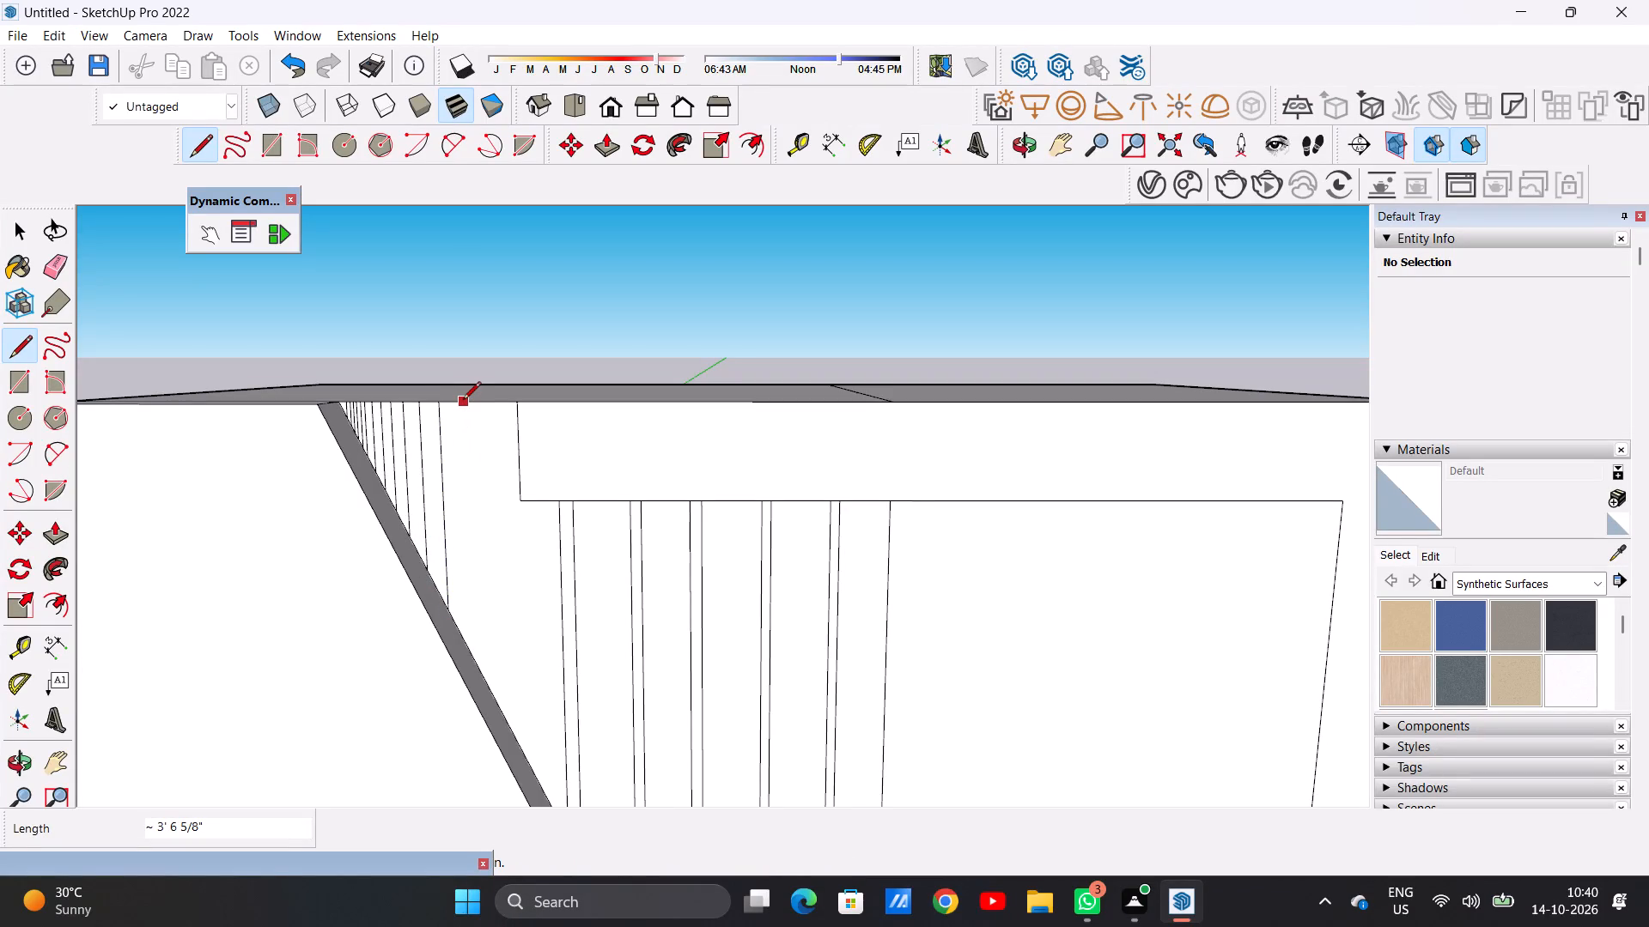
pyautogui.click(463, 401)
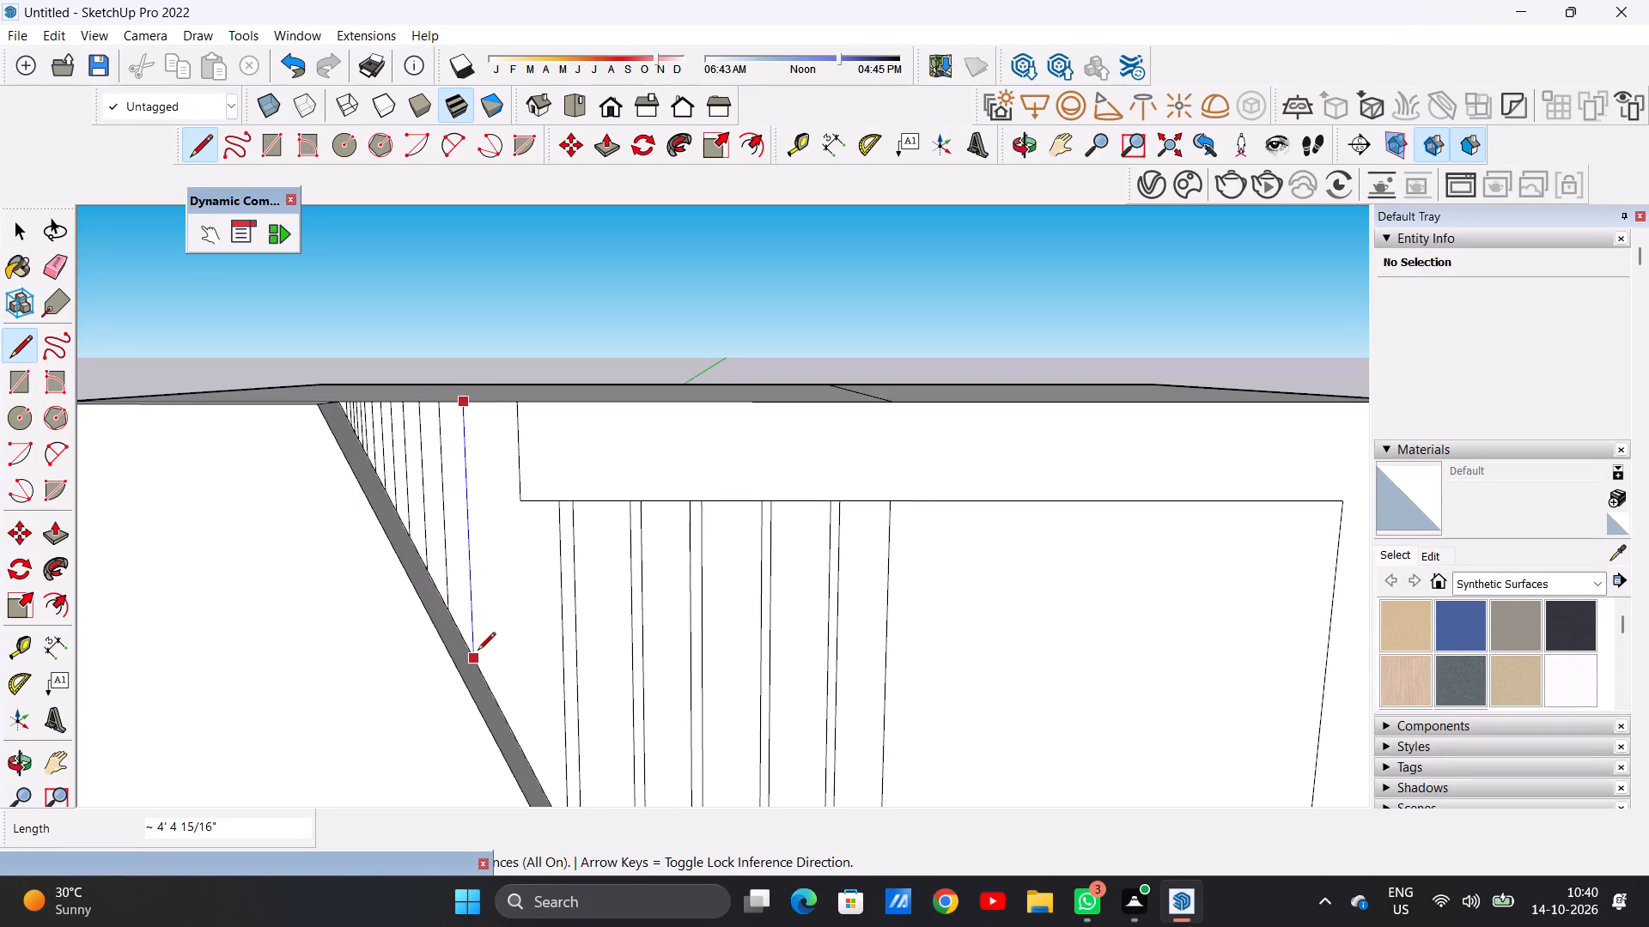
pyautogui.click(478, 651)
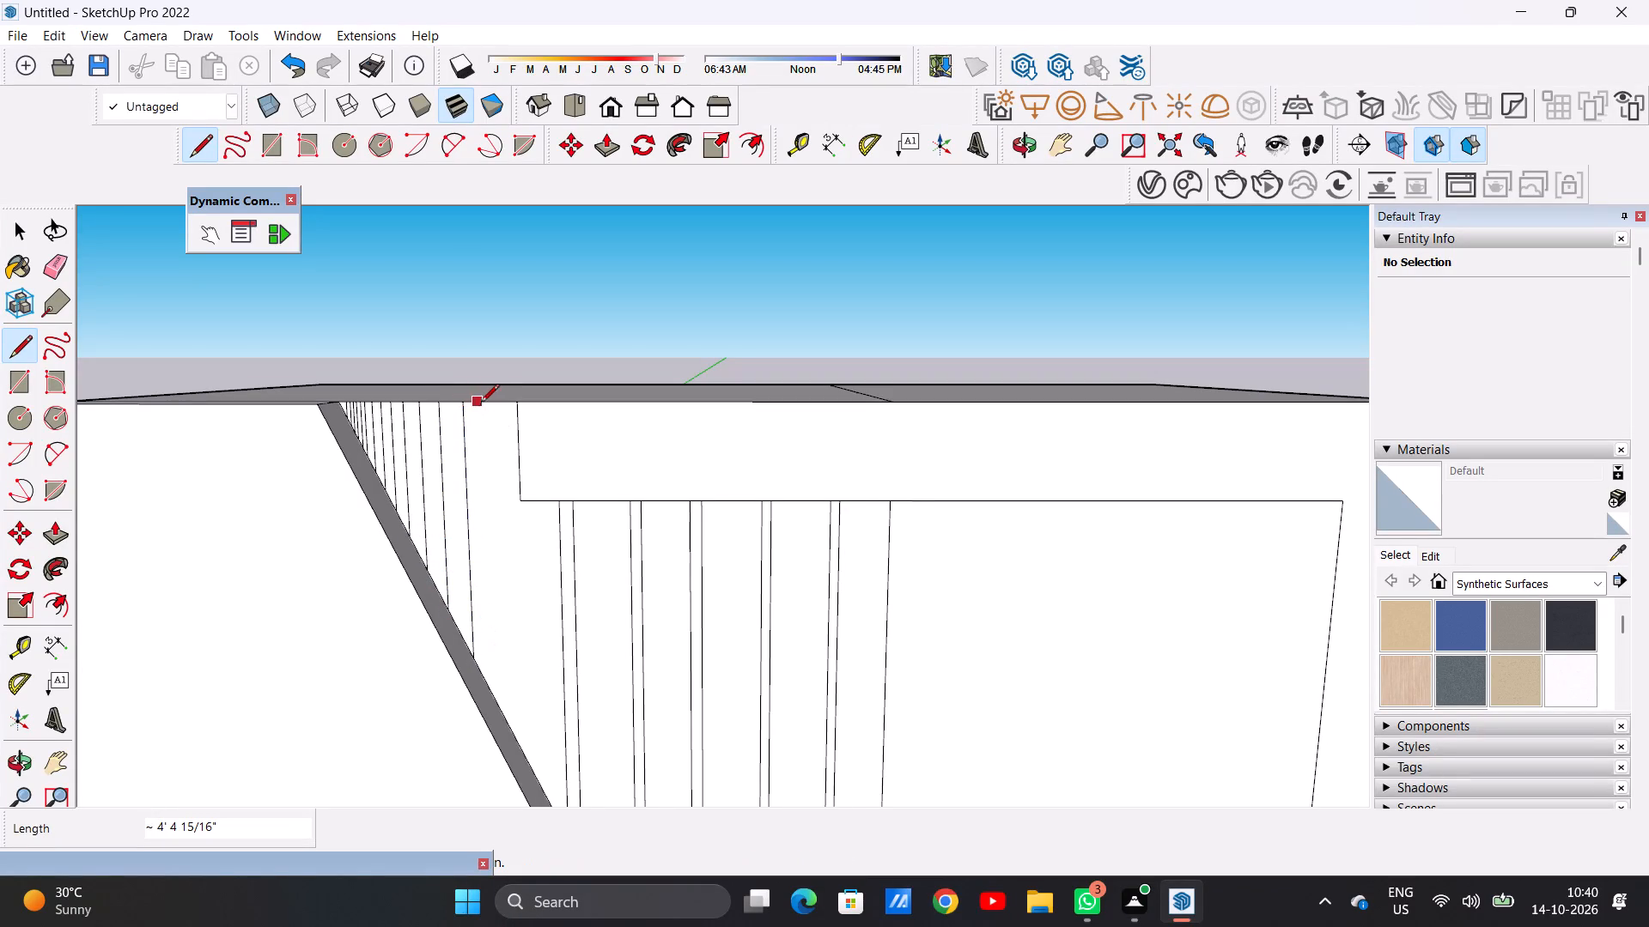
# Draw the next vertical line to the slanted edge in two segments, a short upper one and a lower one about 4' 2 13/16" long.
pyautogui.click(487, 400)
pyautogui.moveTo(495, 470); pyautogui.dragTo(496, 500)
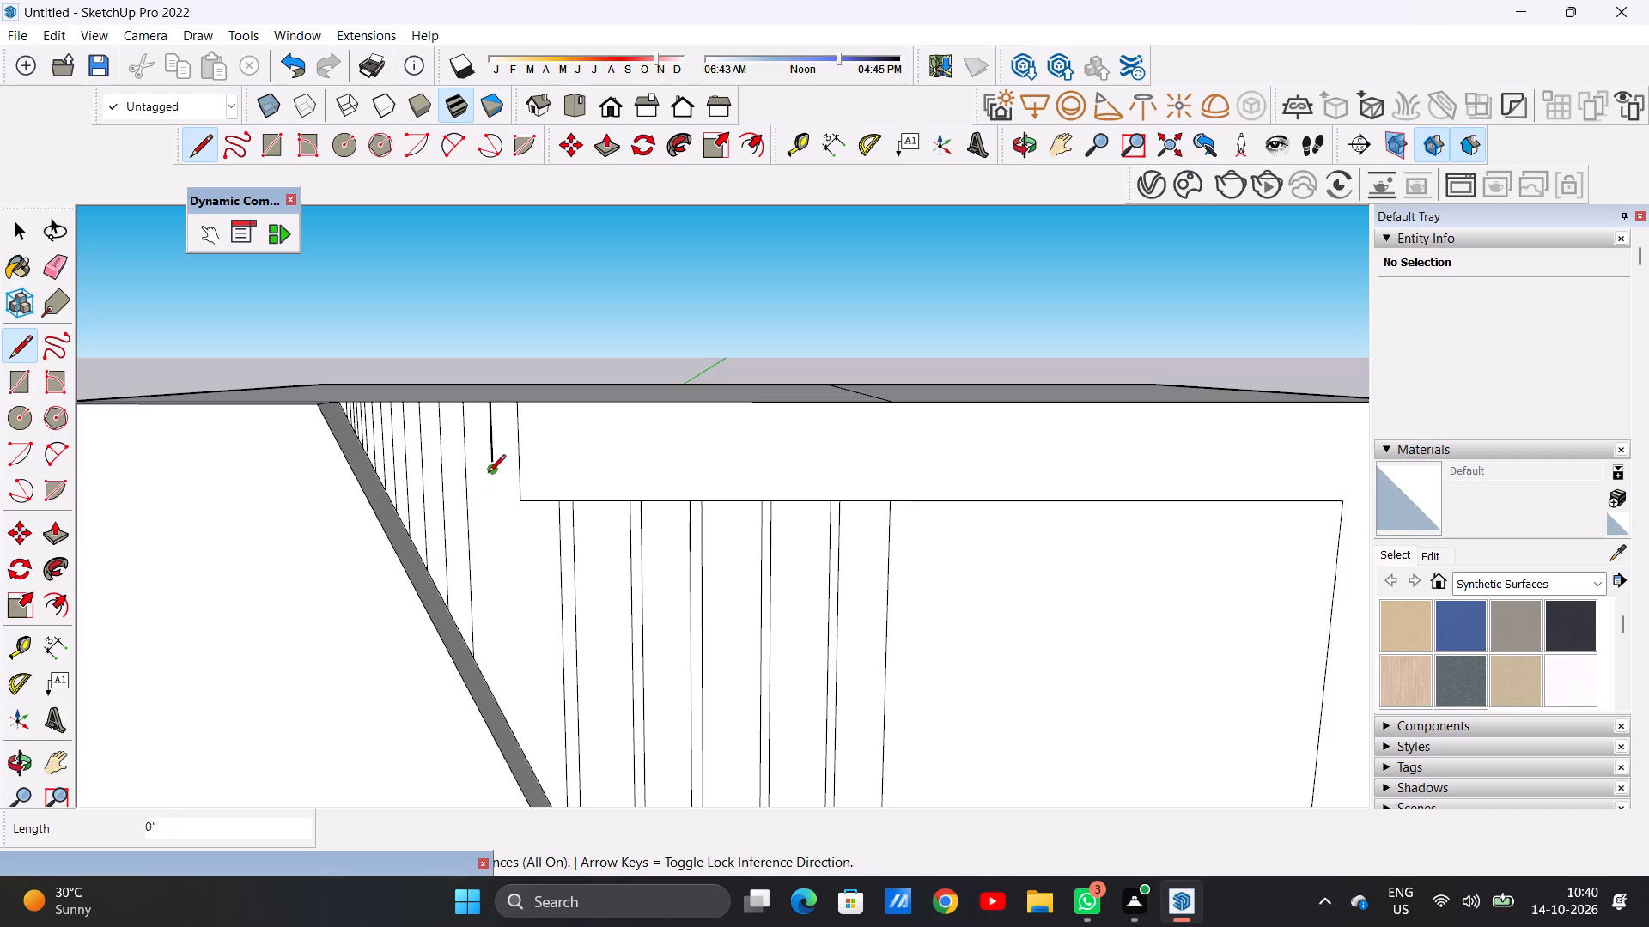
pyautogui.click(488, 474)
pyautogui.scroll(-7, 493, 537)
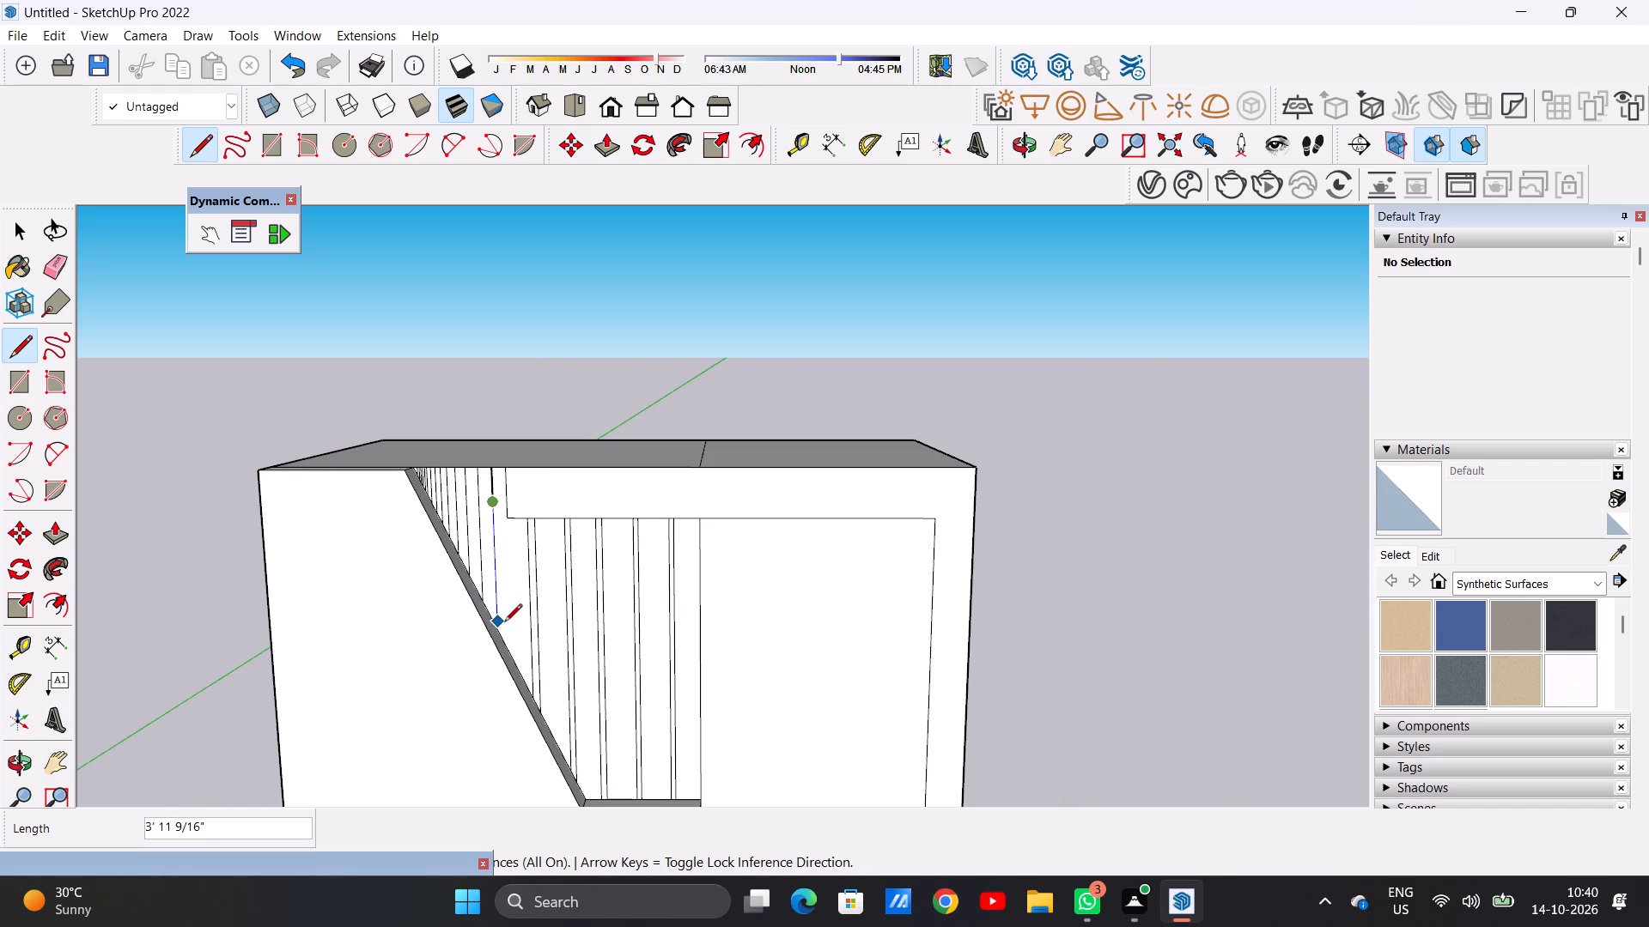
pyautogui.click(505, 629)
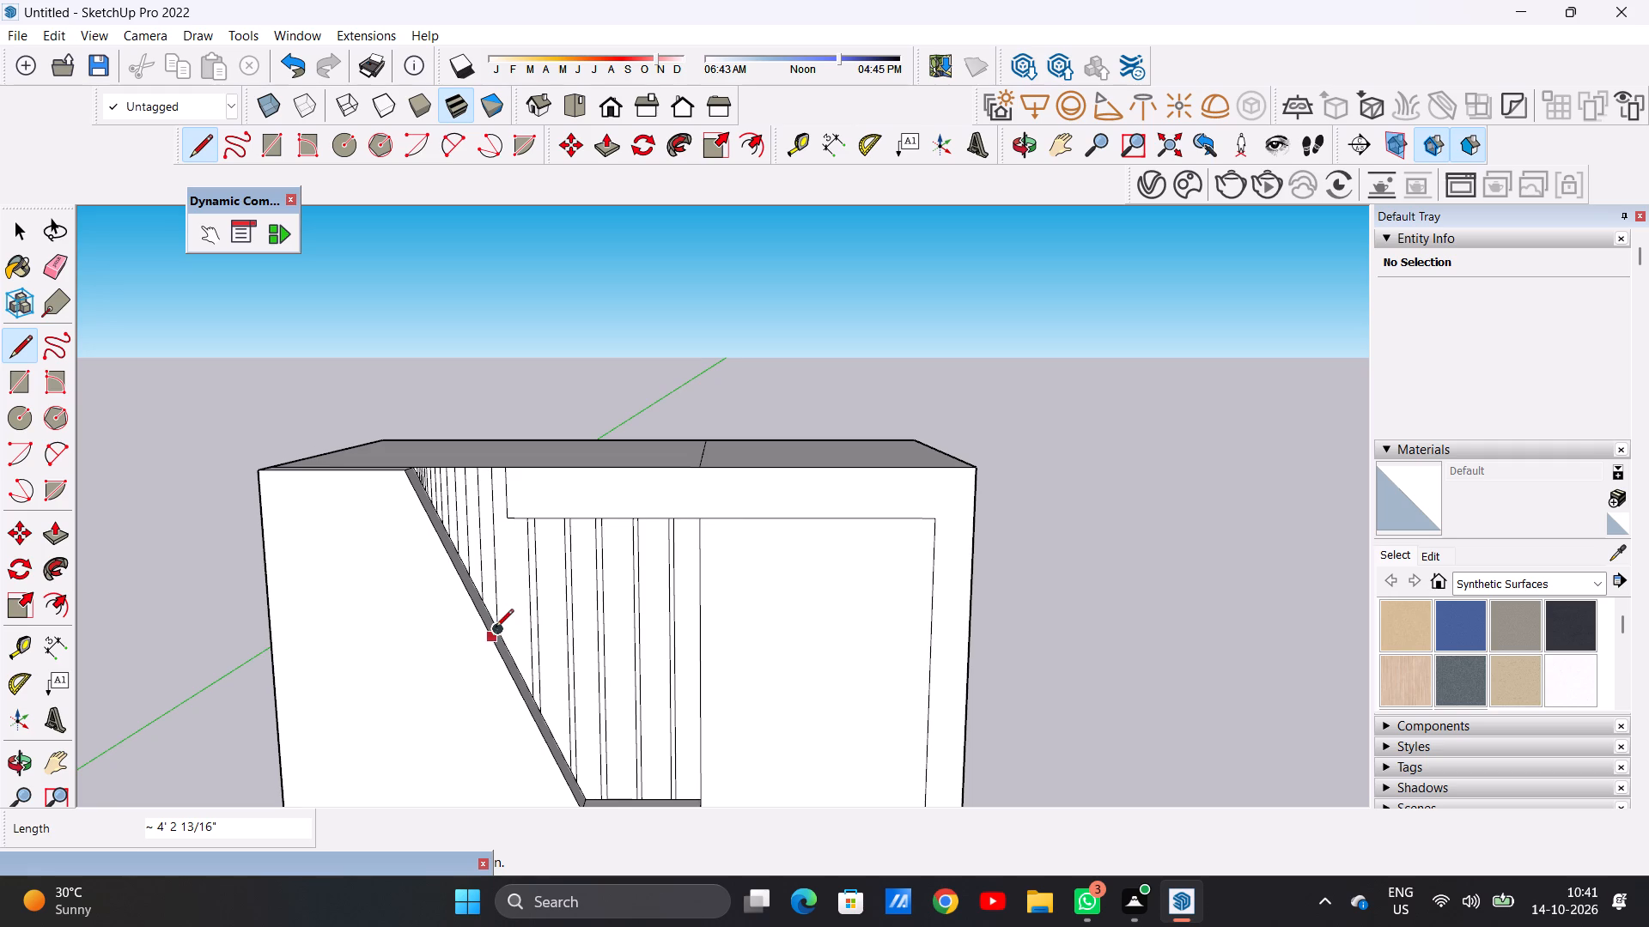
pyautogui.click(502, 624)
pyautogui.scroll(1, 509, 632)
pyautogui.scroll(-1, 509, 632)
pyautogui.scroll(12, 509, 632)
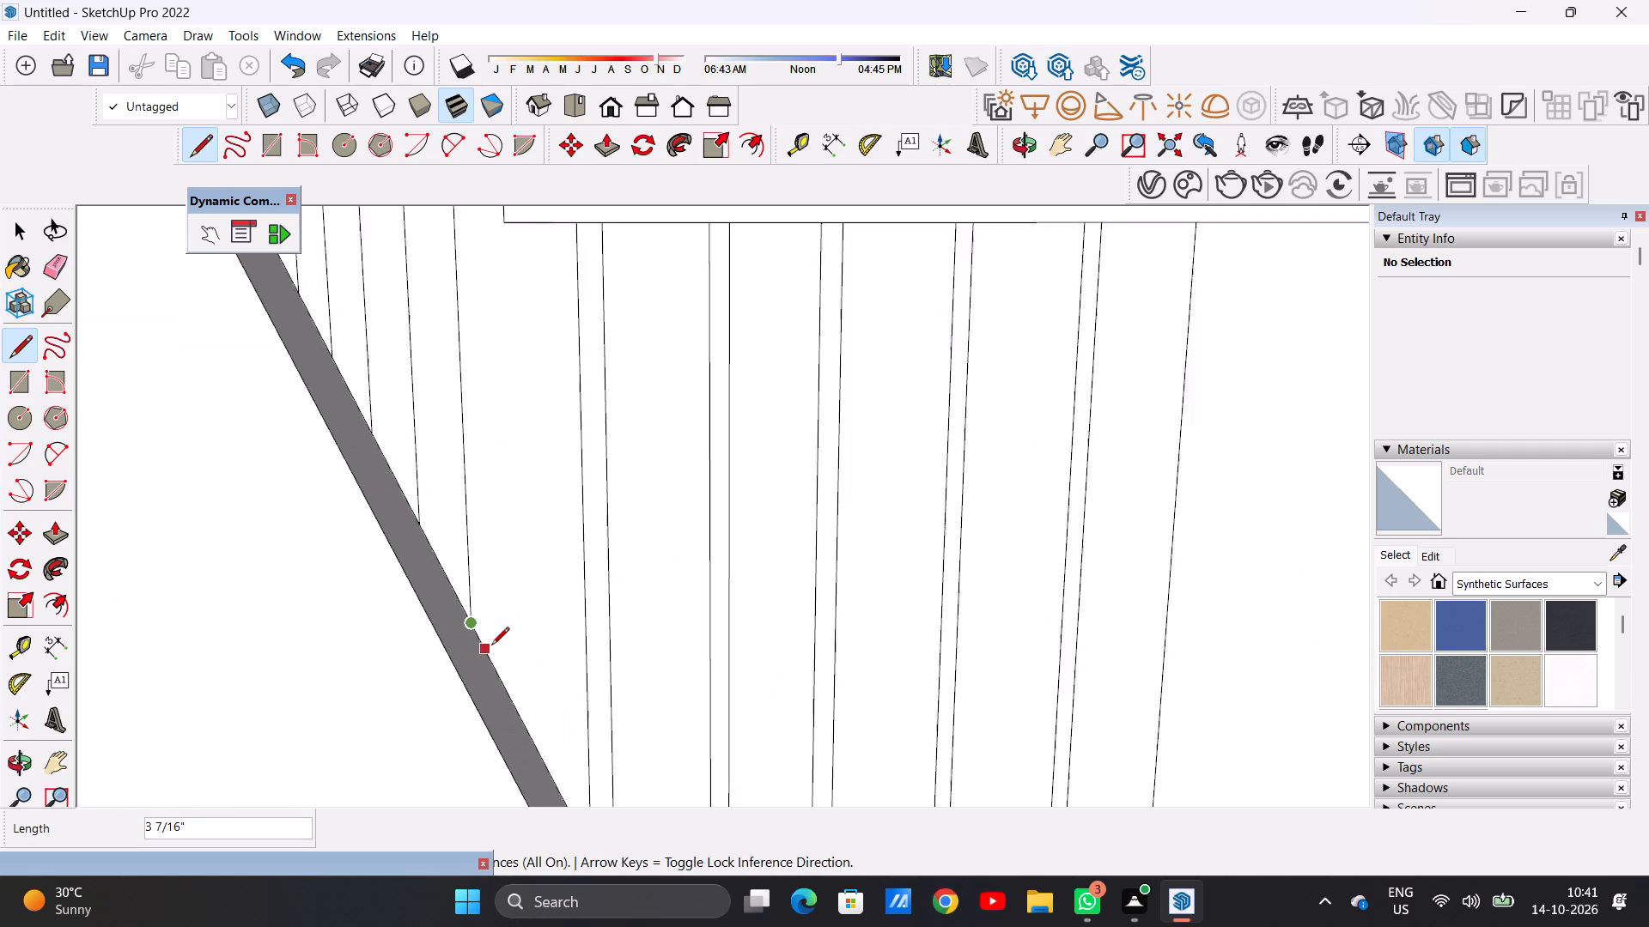
pyautogui.scroll(3, 491, 646)
pyautogui.press('space')
pyautogui.scroll(-6, 480, 655)
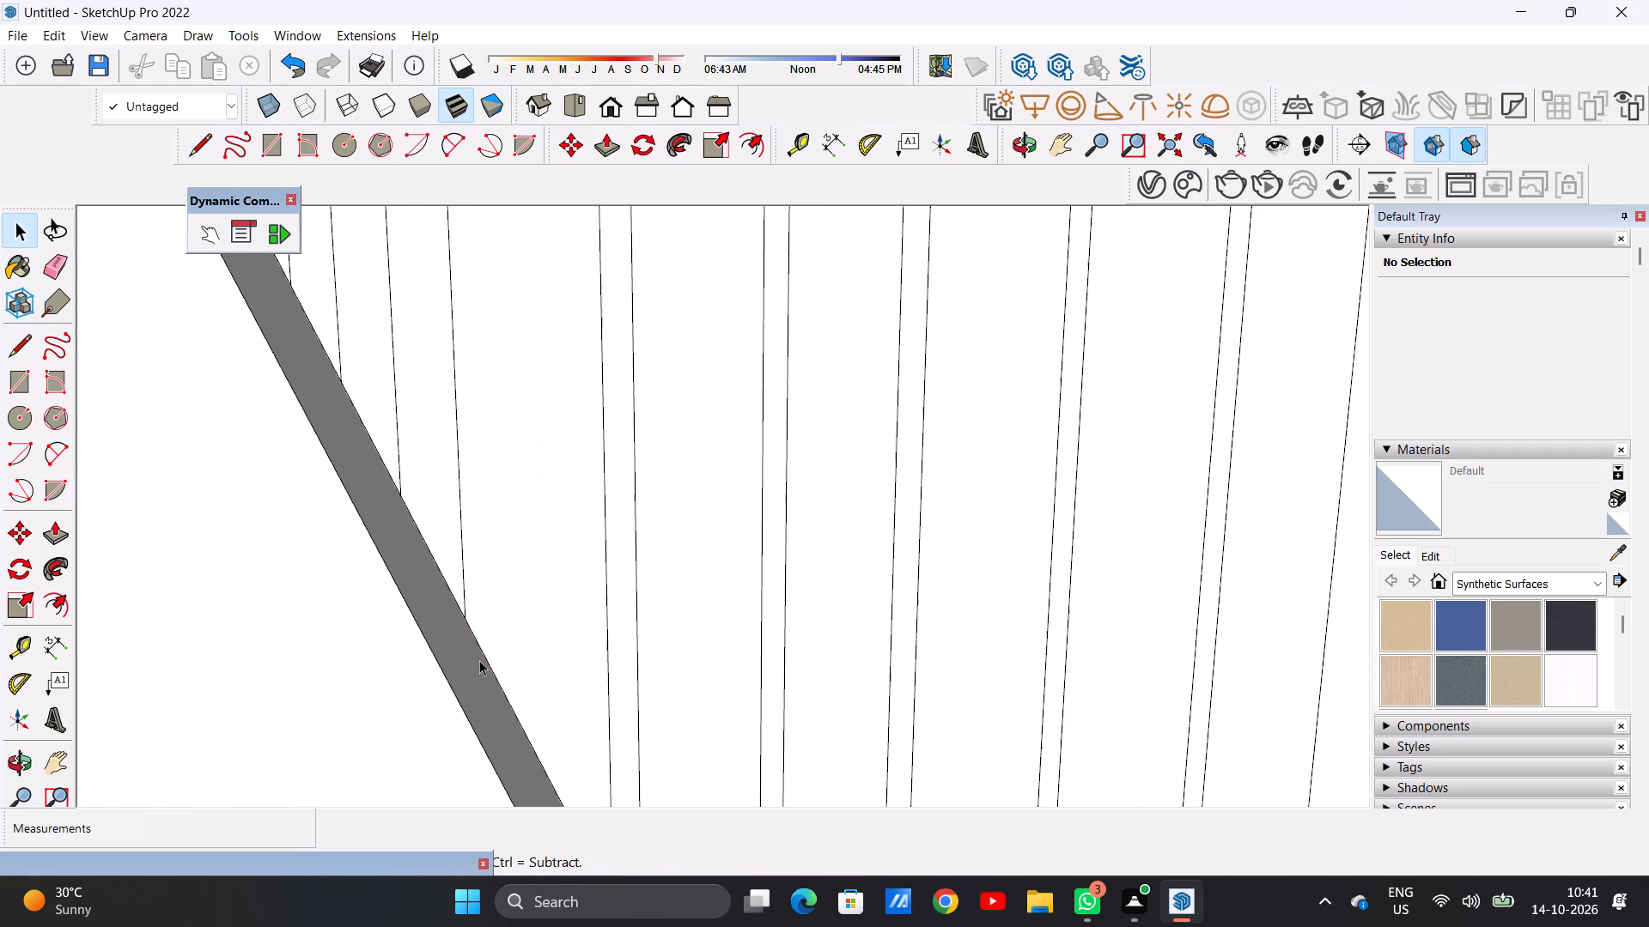
# Draw a vertical line about 6' 1" long from the top edge, just before the band frame's end, down to the slanted edge.
pyautogui.press('l')
pyautogui.scroll(-13, 478, 663)
pyautogui.scroll(4, 491, 468)
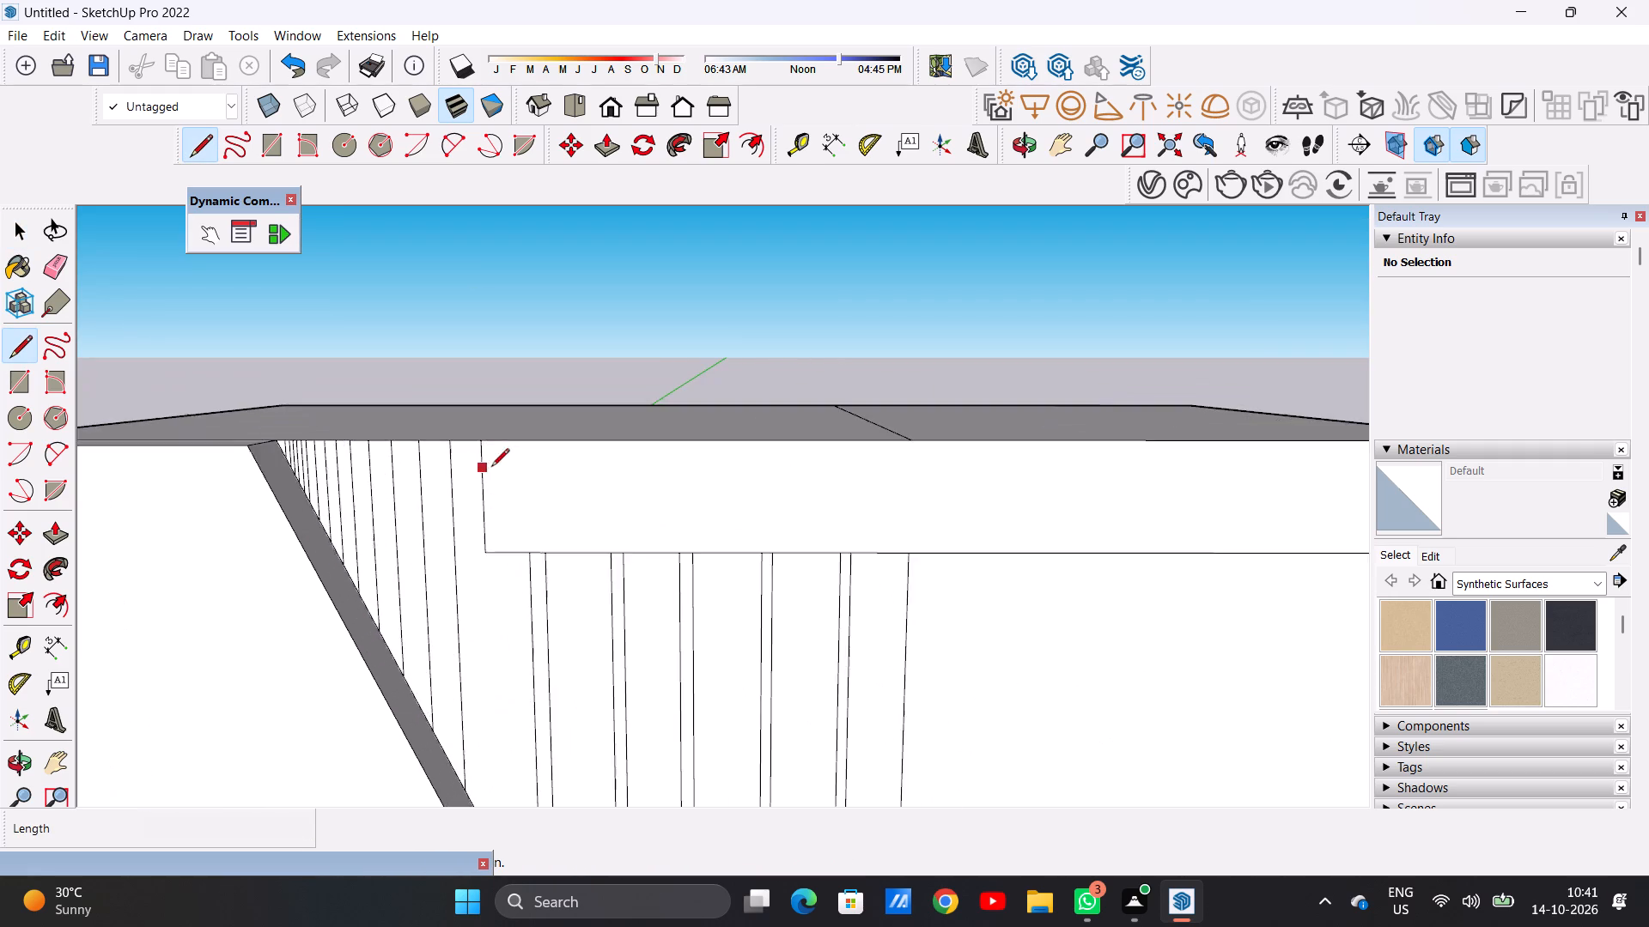
pyautogui.scroll(8, 491, 468)
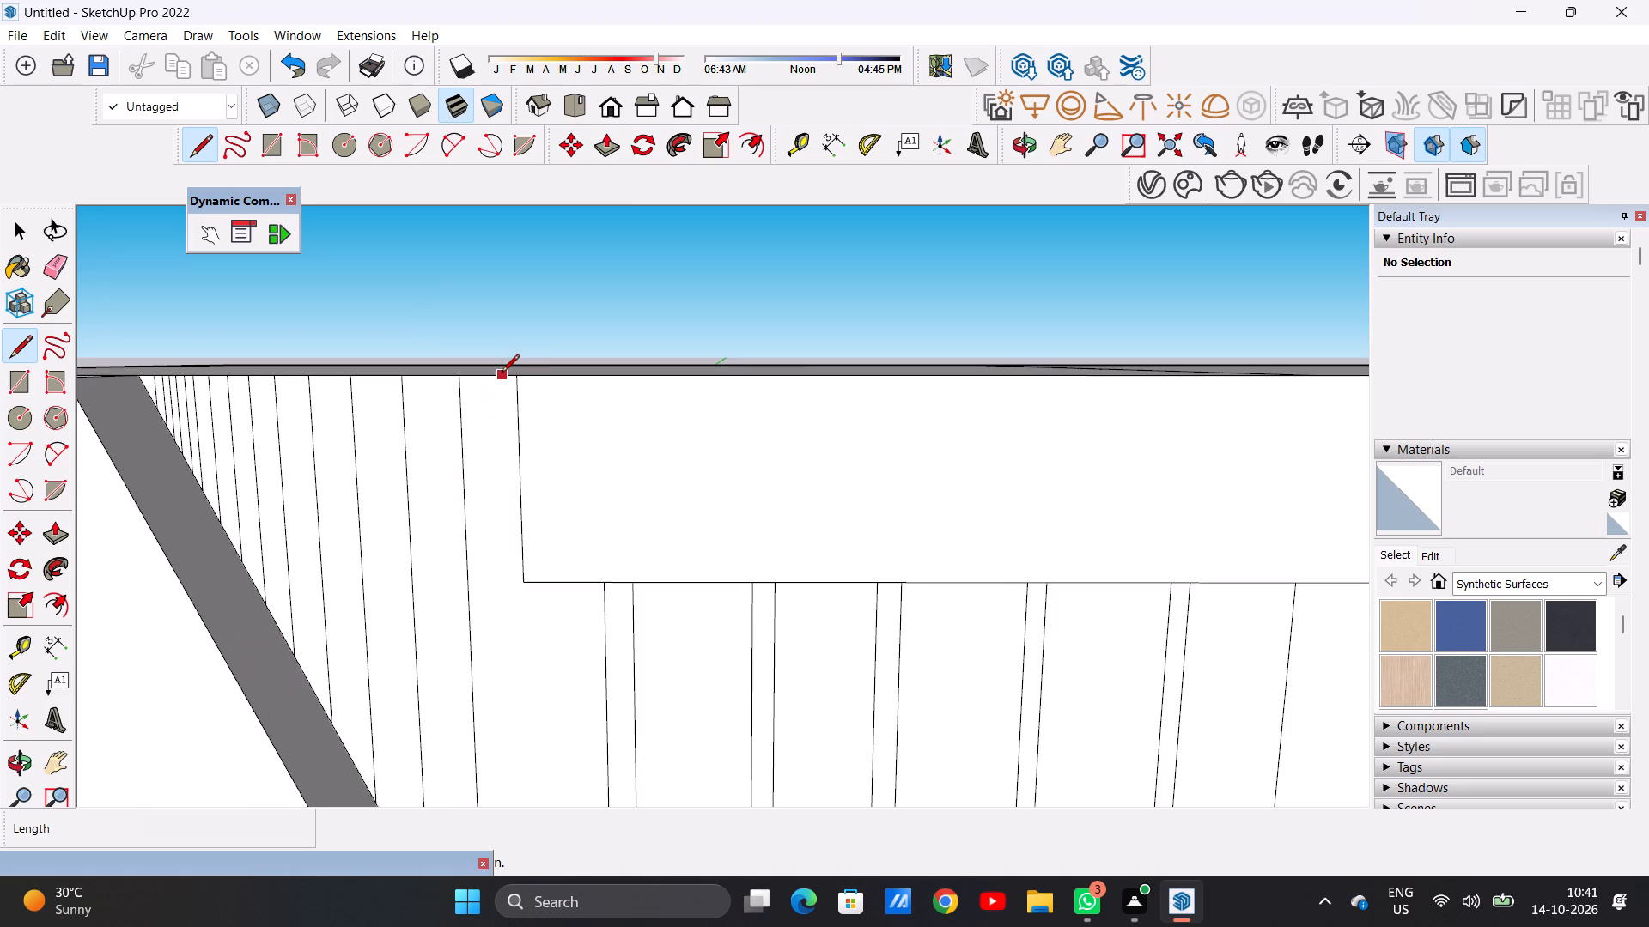
pyautogui.click(502, 373)
pyautogui.scroll(-13, 502, 456)
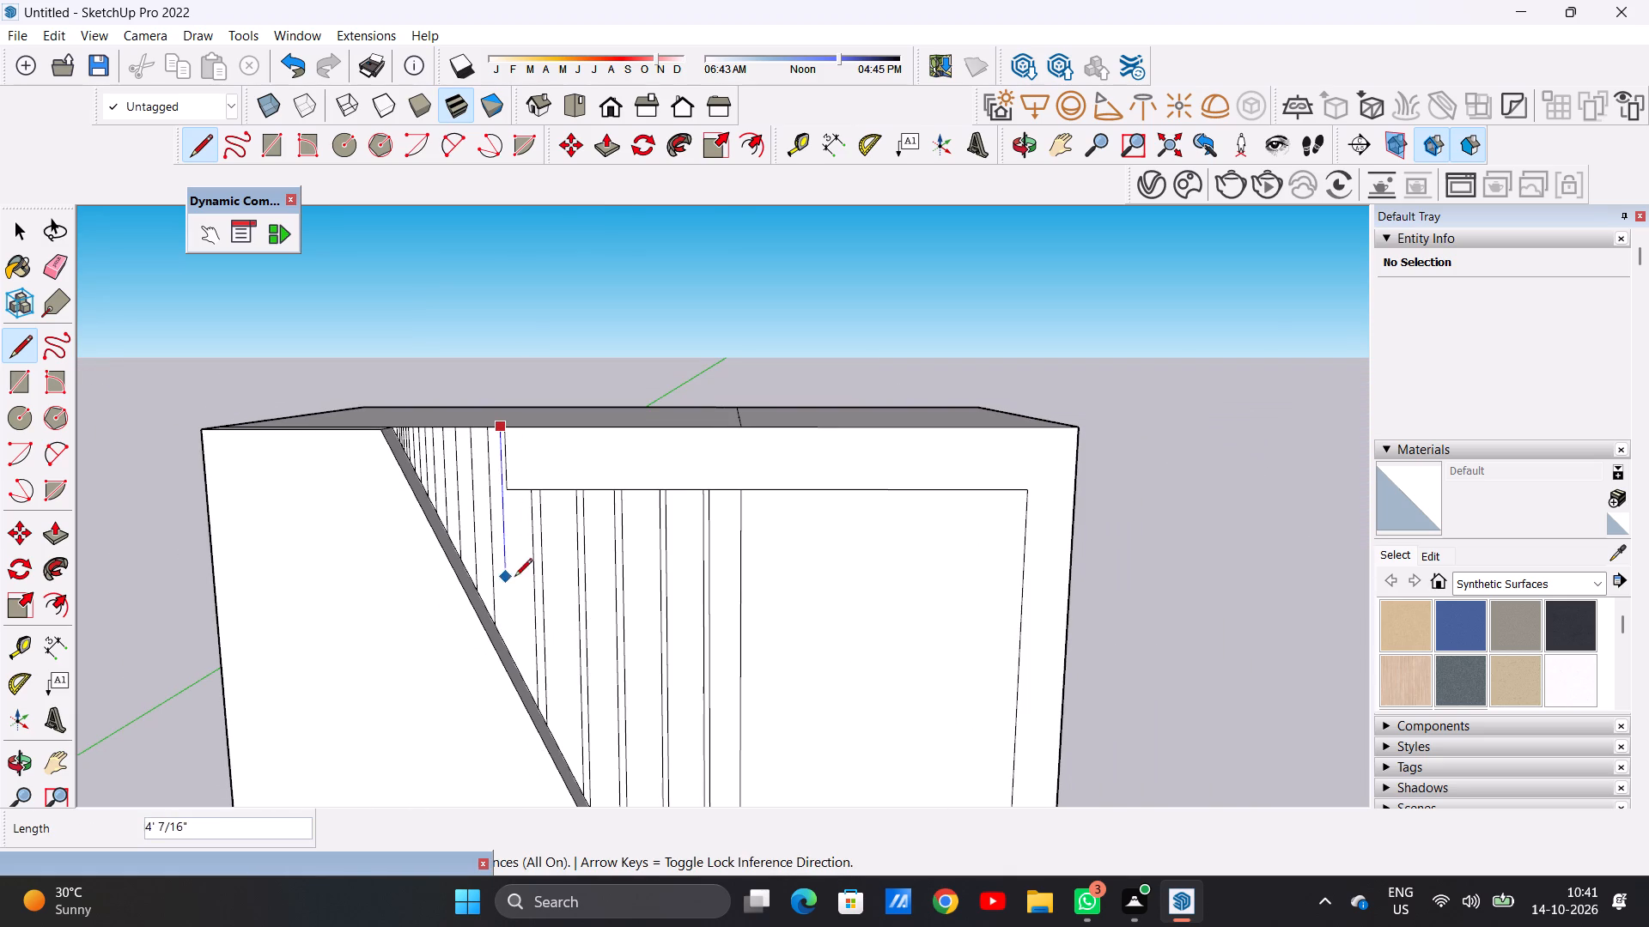
pyautogui.click(516, 656)
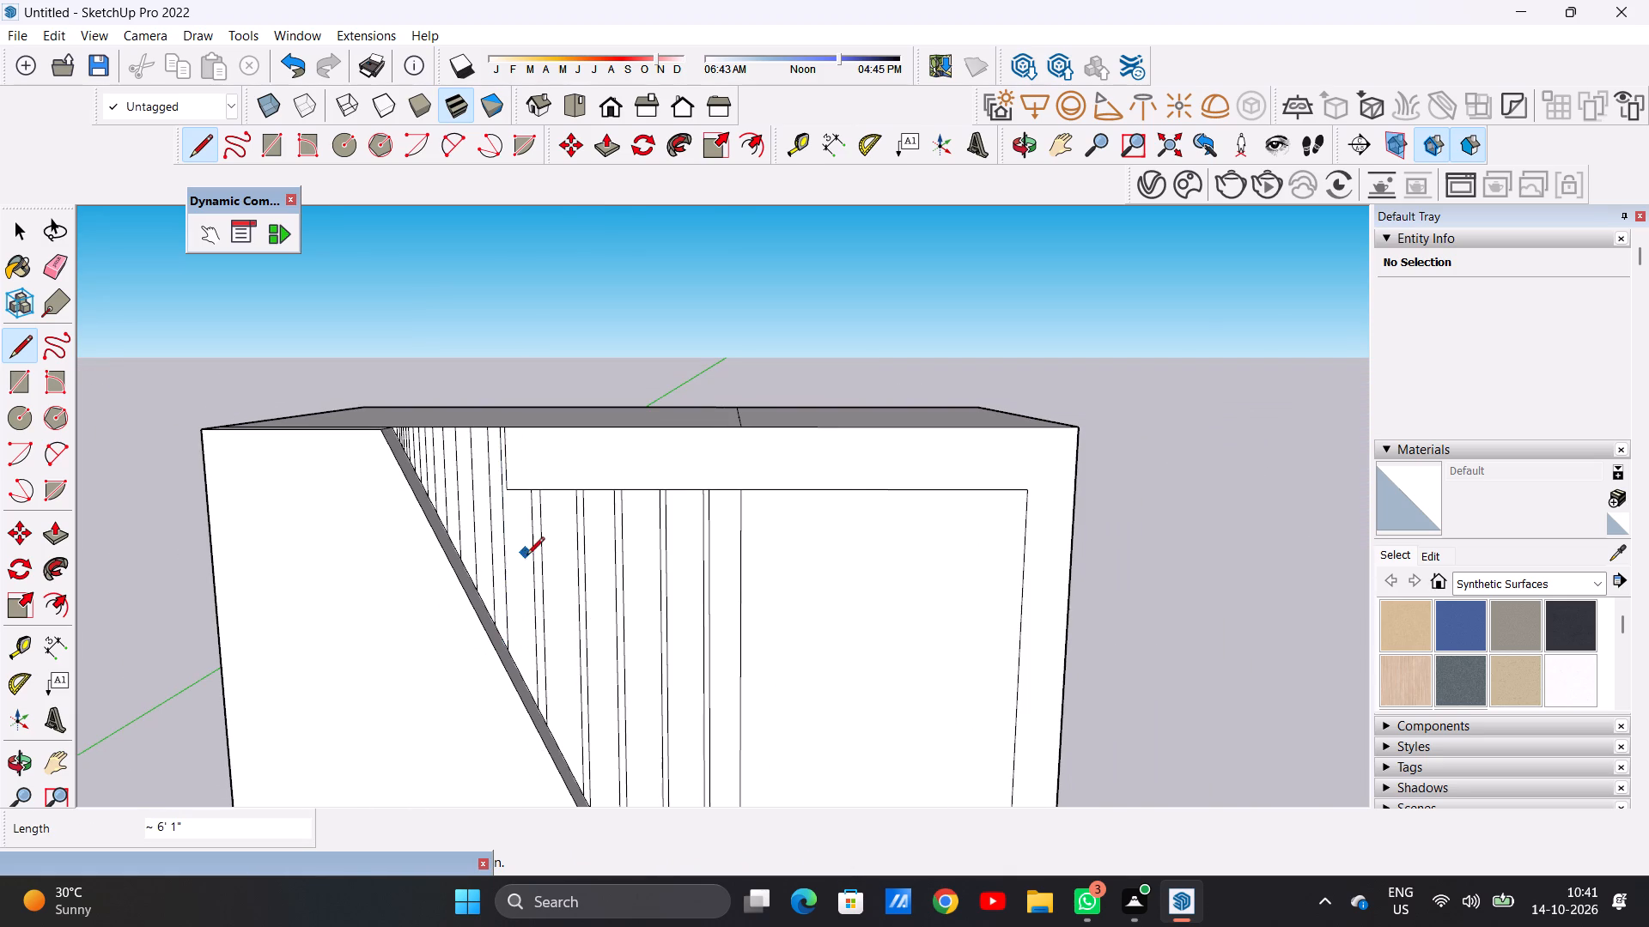
# Draw a vertical line about 5' 4 9/16" long from the band frame's lower edge, before the first strip, down to the slanted edge.
pyautogui.scroll(10, 526, 557)
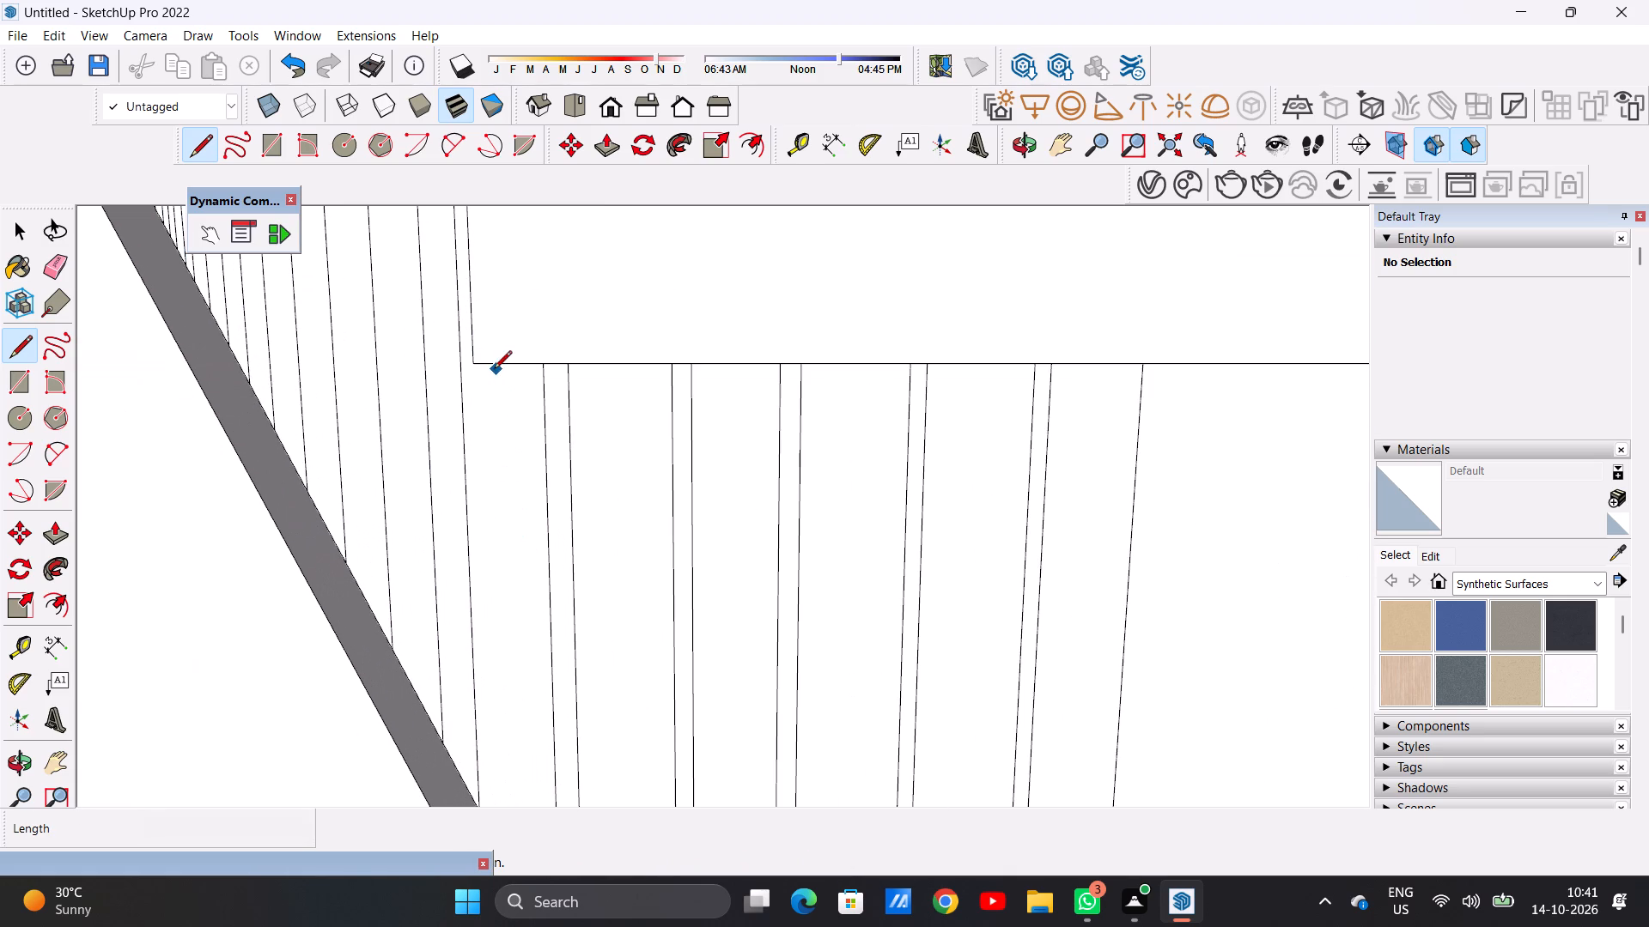
pyautogui.click(497, 367)
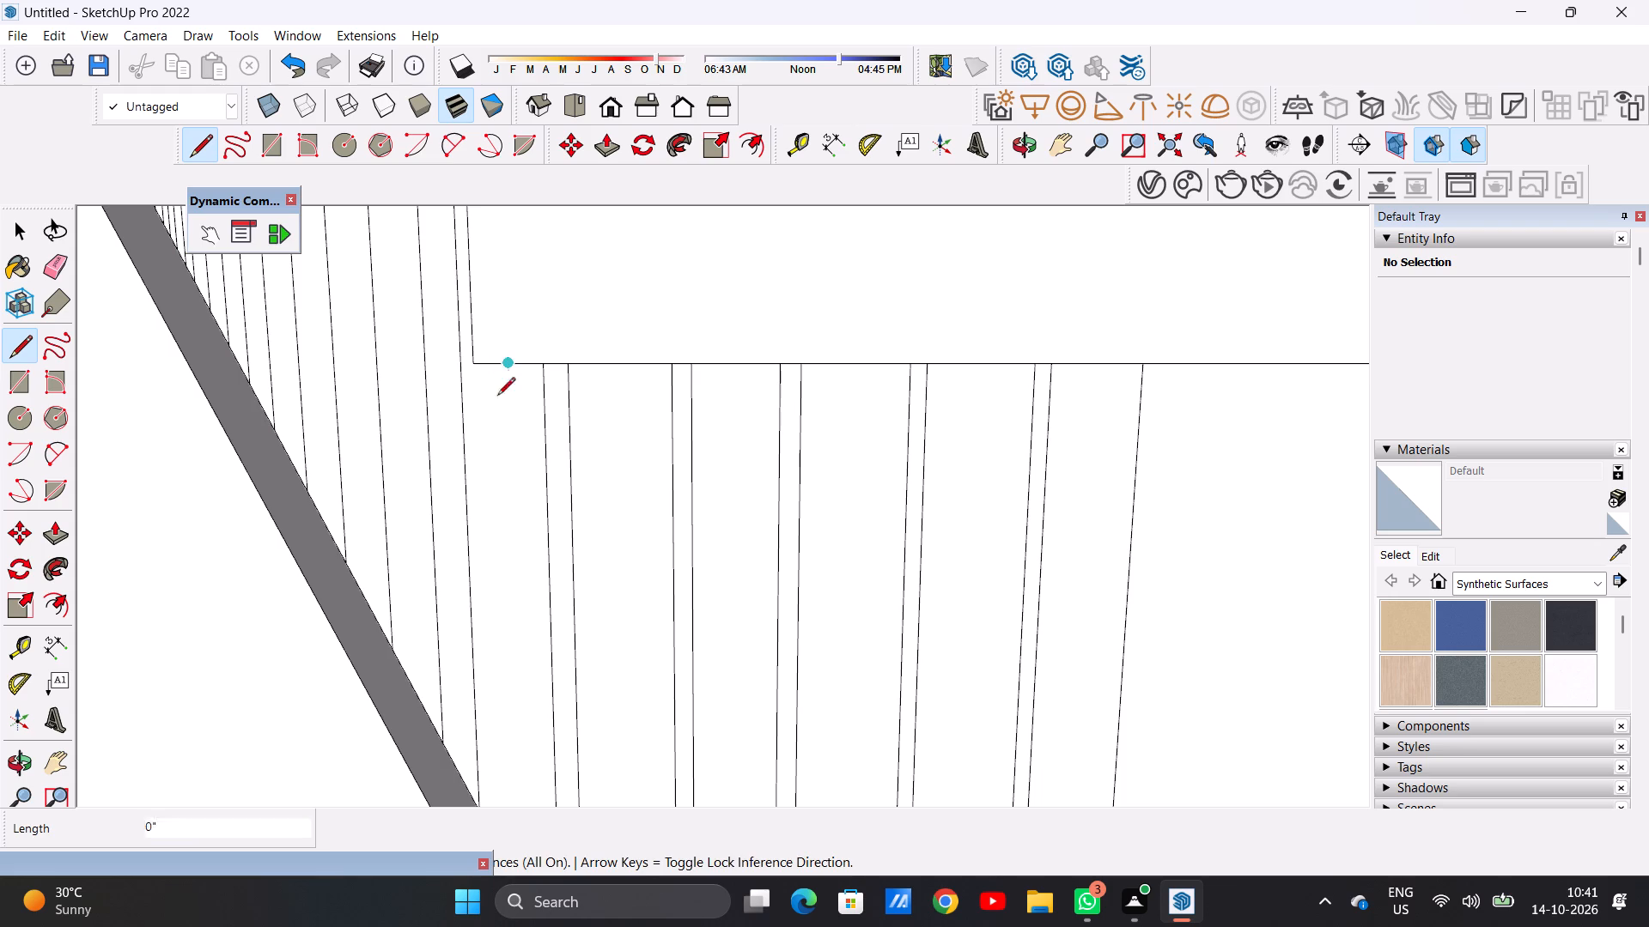
pyautogui.scroll(-7, 491, 506)
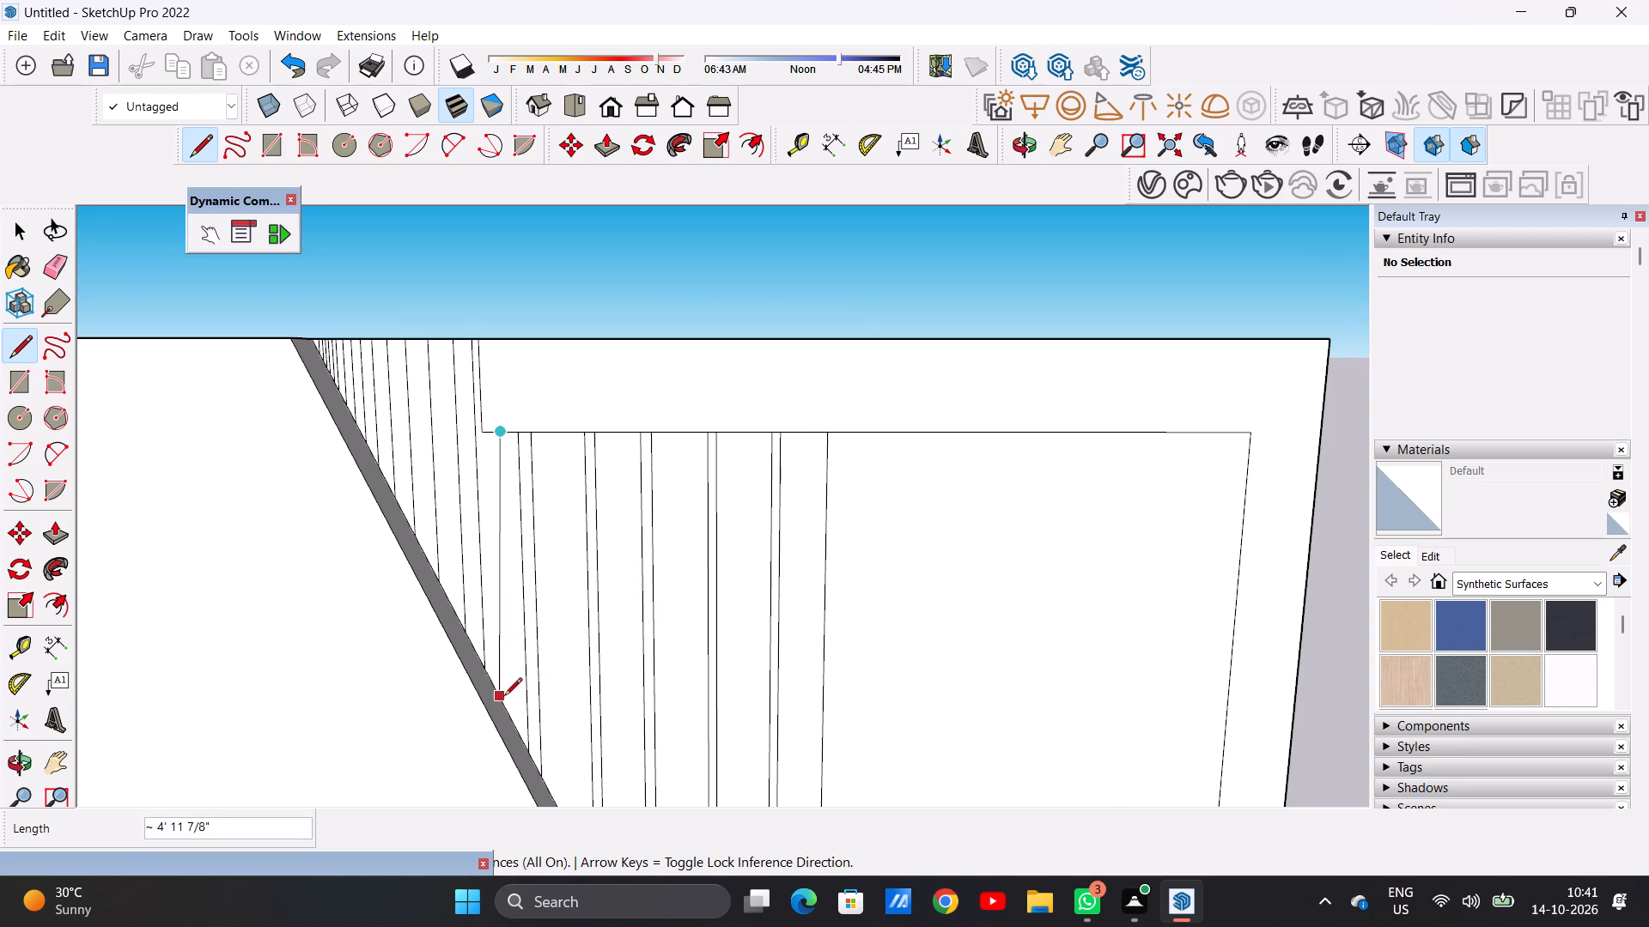
pyautogui.click(511, 712)
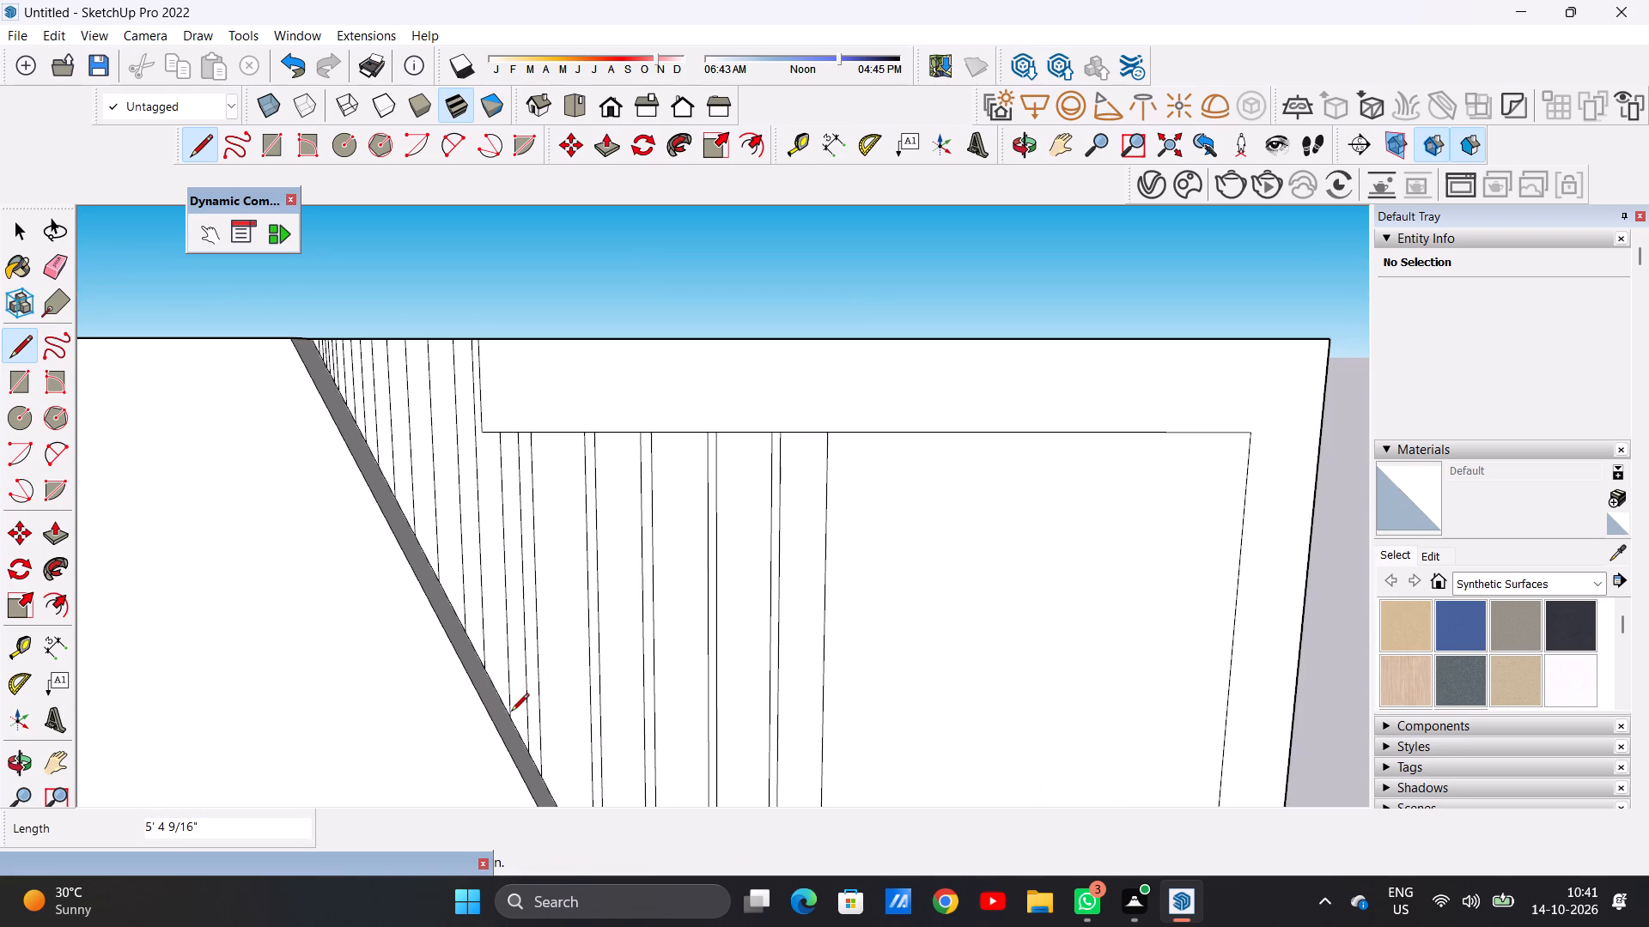
pyautogui.press('space')
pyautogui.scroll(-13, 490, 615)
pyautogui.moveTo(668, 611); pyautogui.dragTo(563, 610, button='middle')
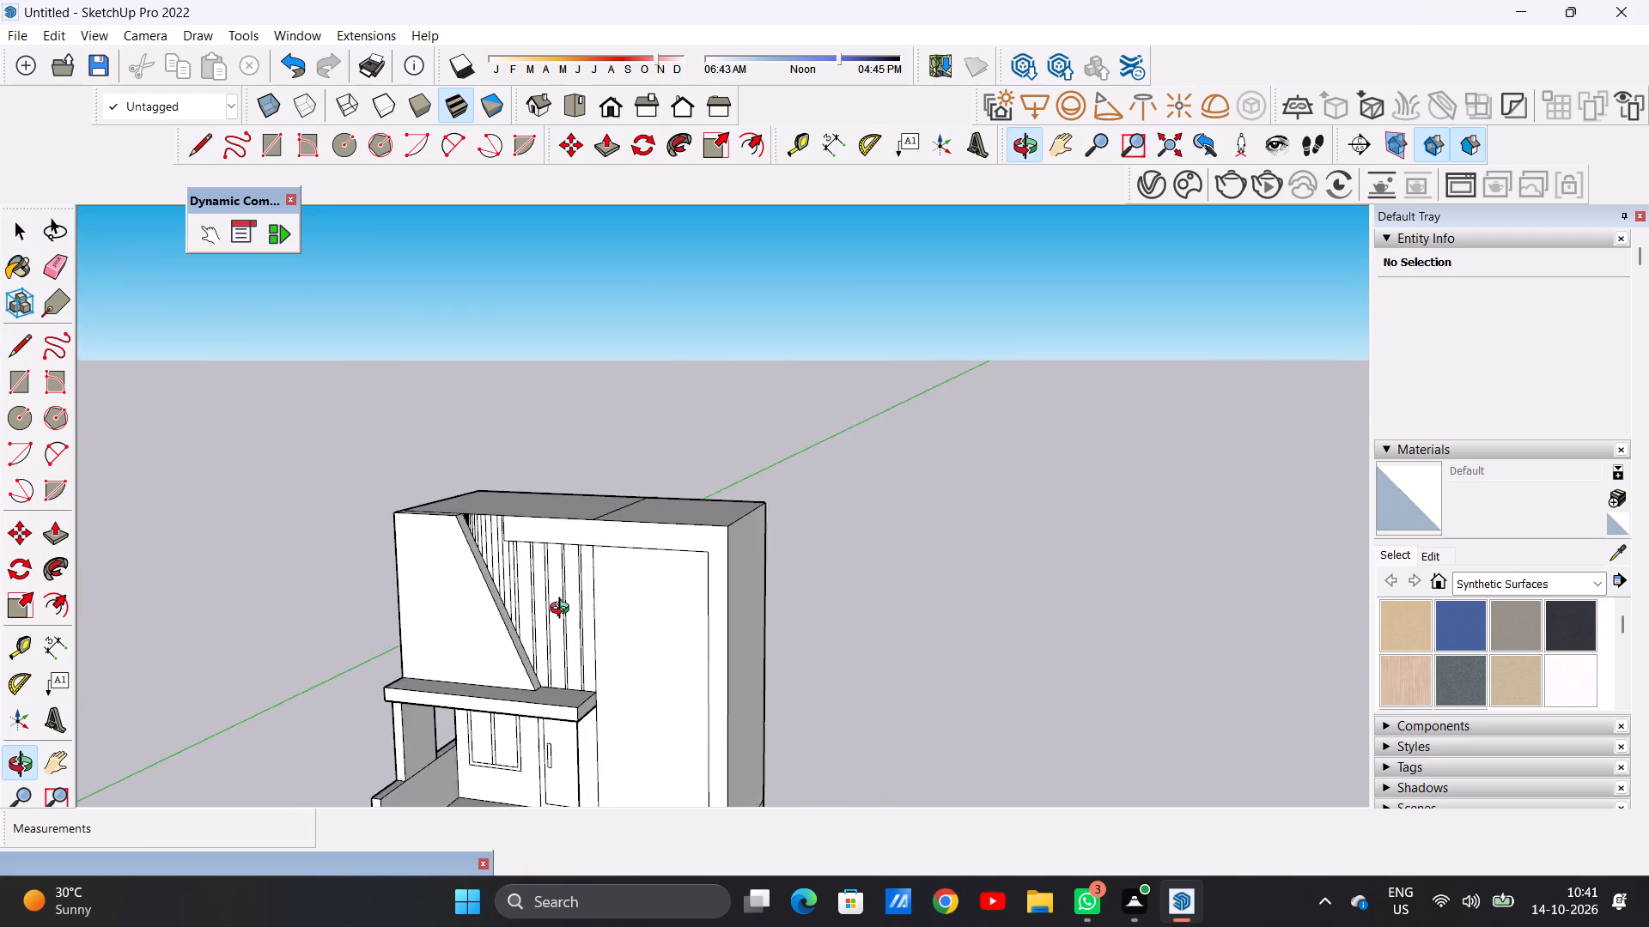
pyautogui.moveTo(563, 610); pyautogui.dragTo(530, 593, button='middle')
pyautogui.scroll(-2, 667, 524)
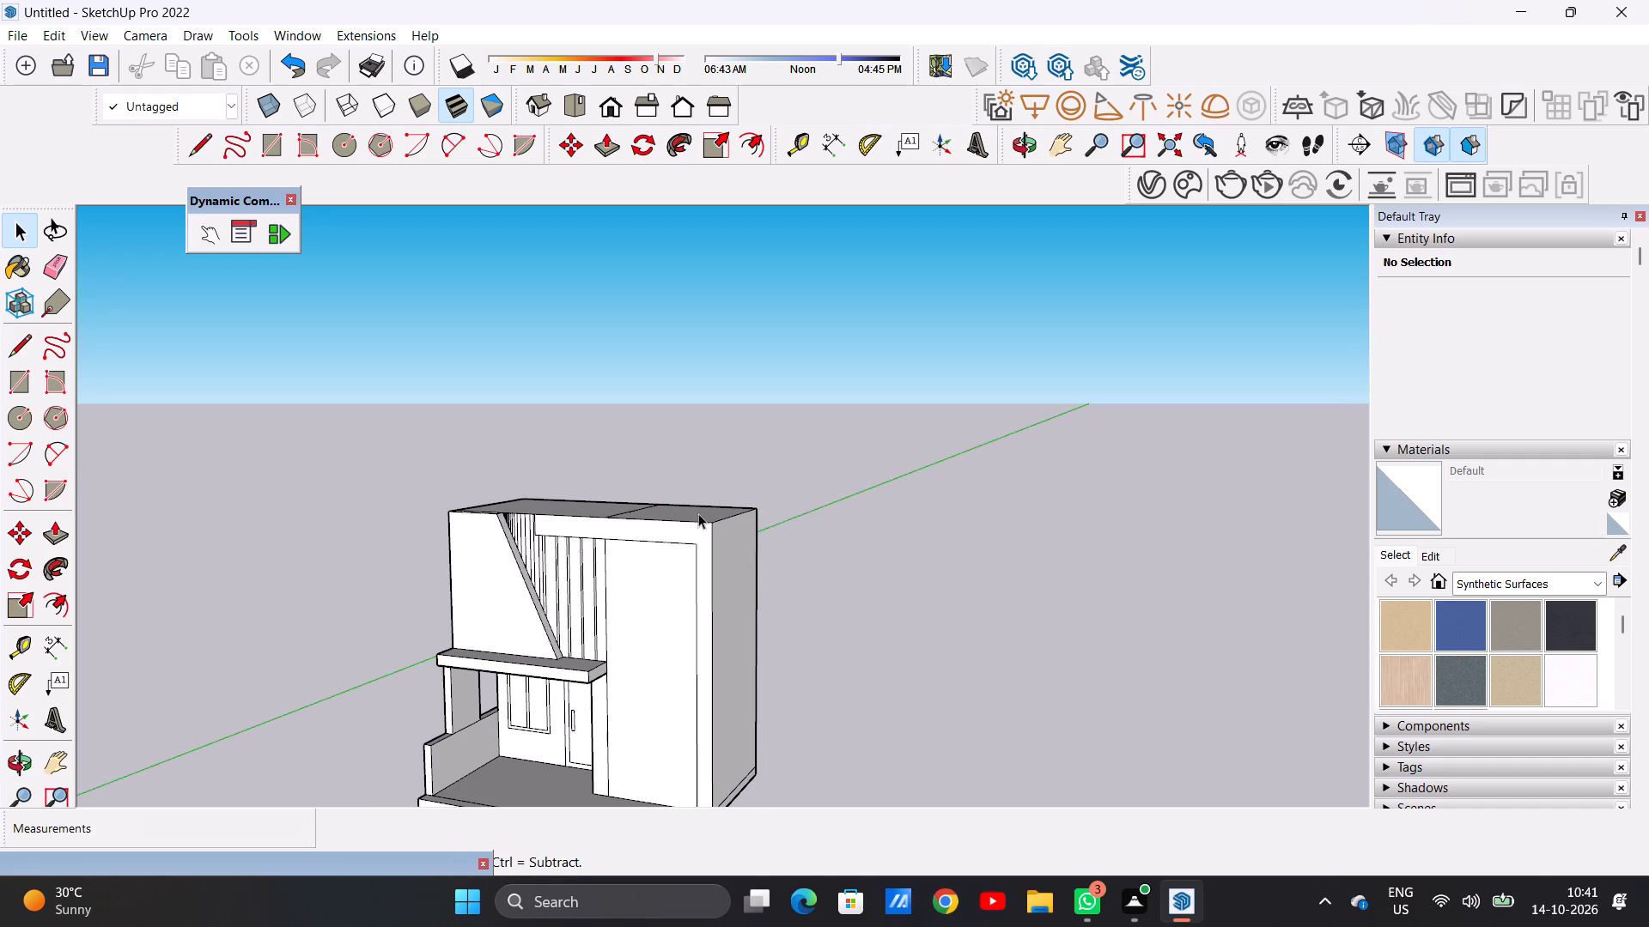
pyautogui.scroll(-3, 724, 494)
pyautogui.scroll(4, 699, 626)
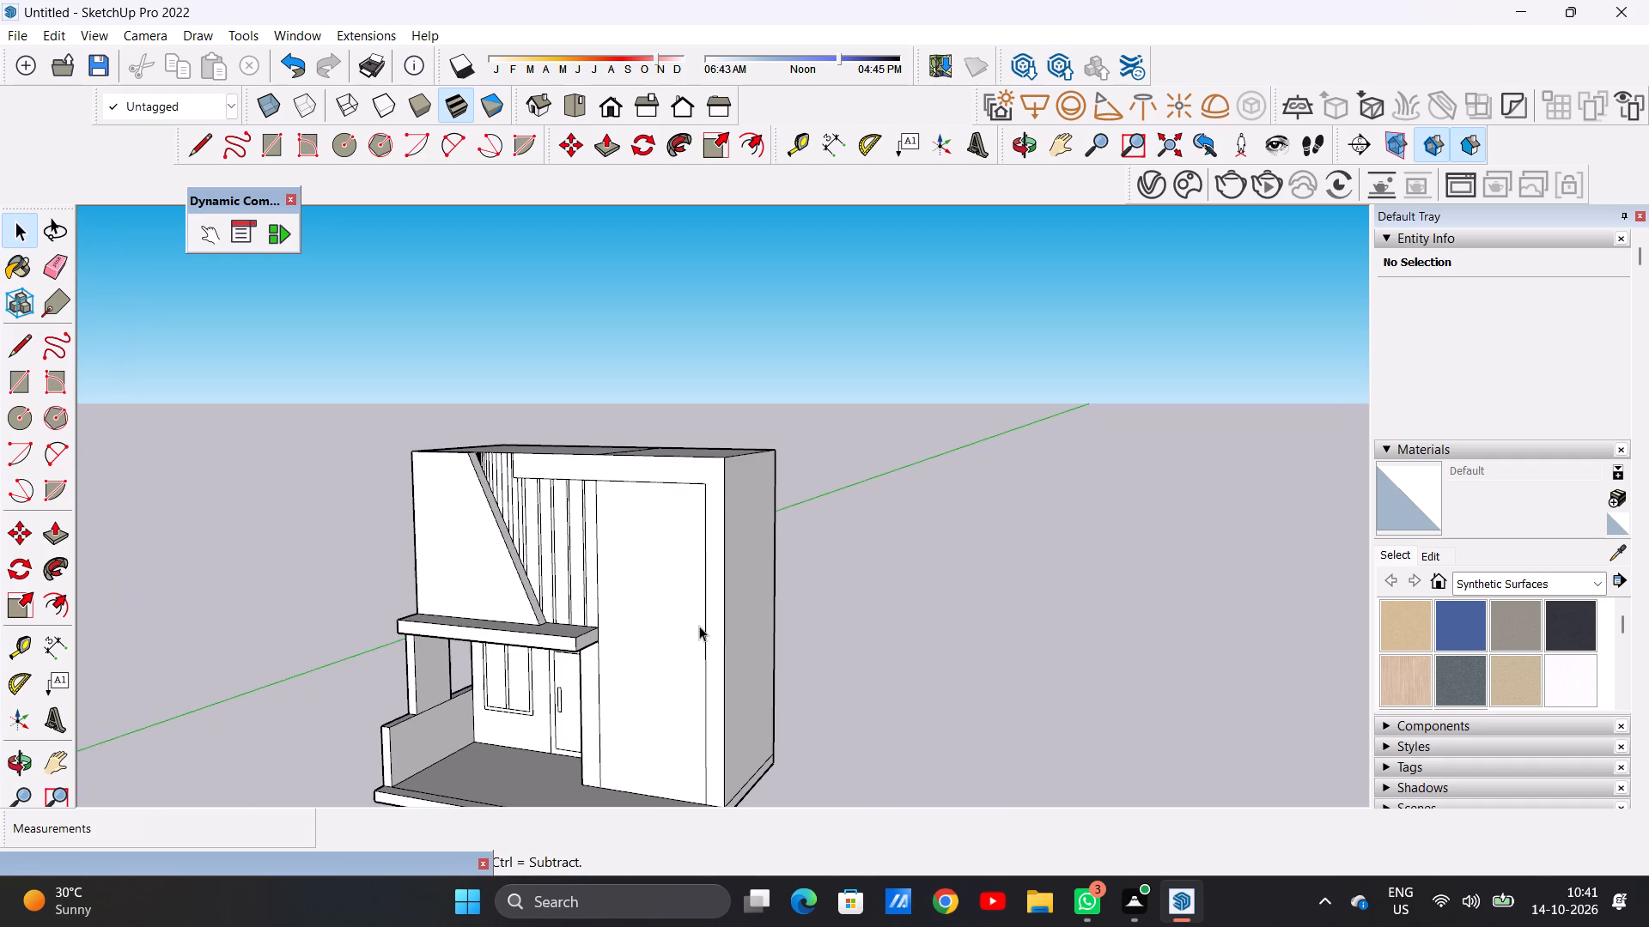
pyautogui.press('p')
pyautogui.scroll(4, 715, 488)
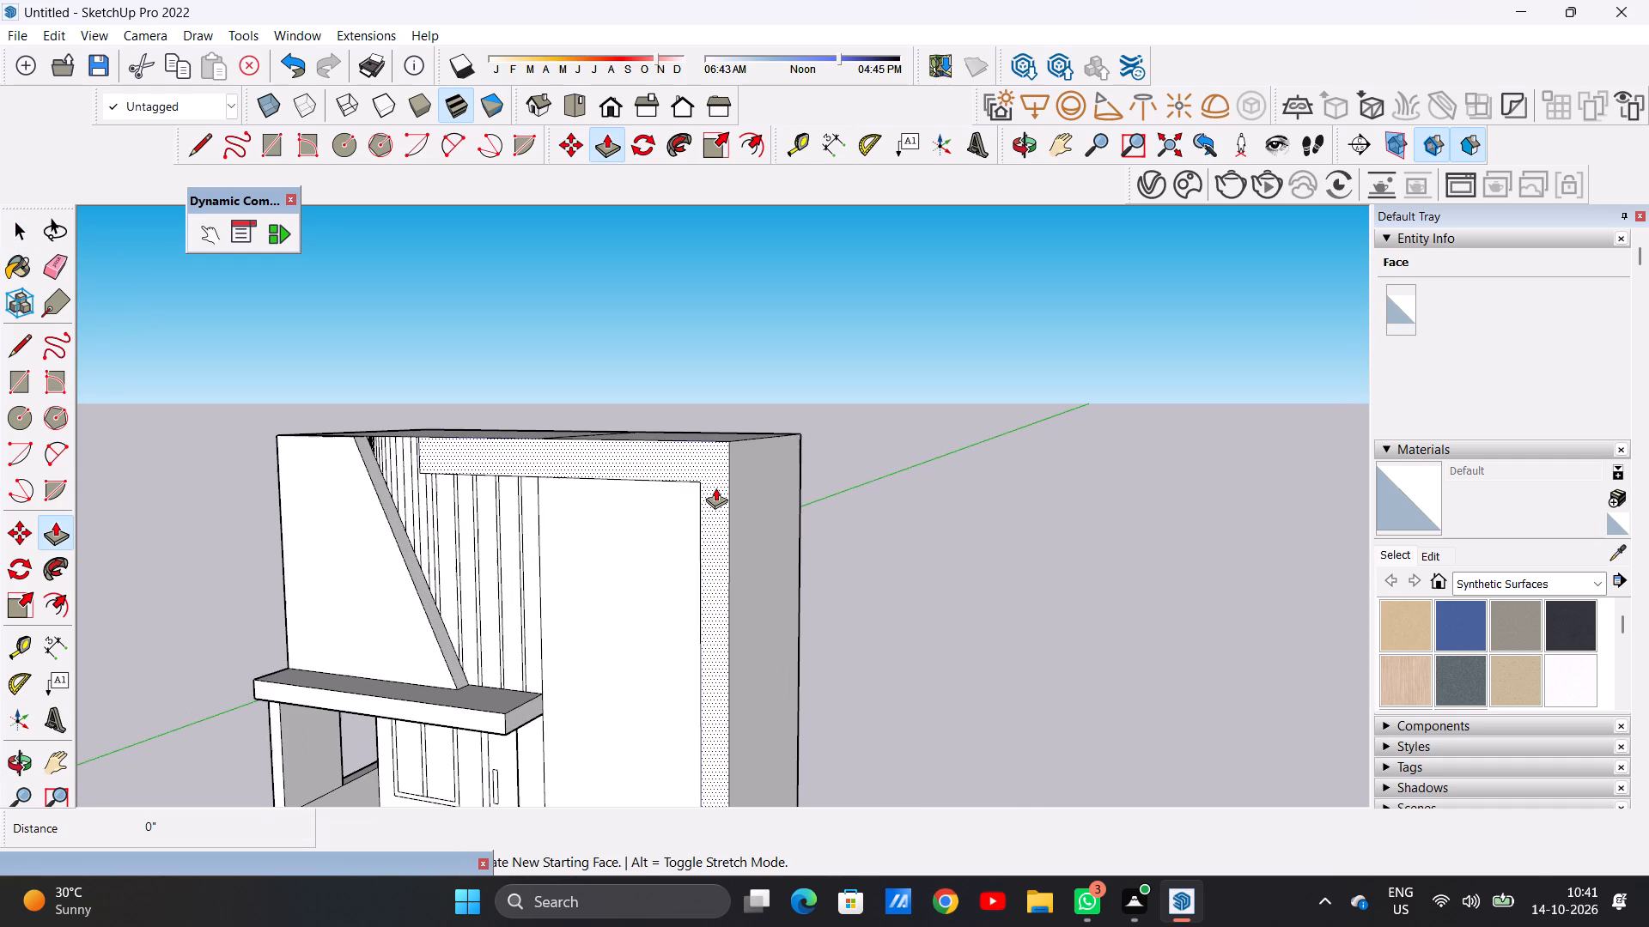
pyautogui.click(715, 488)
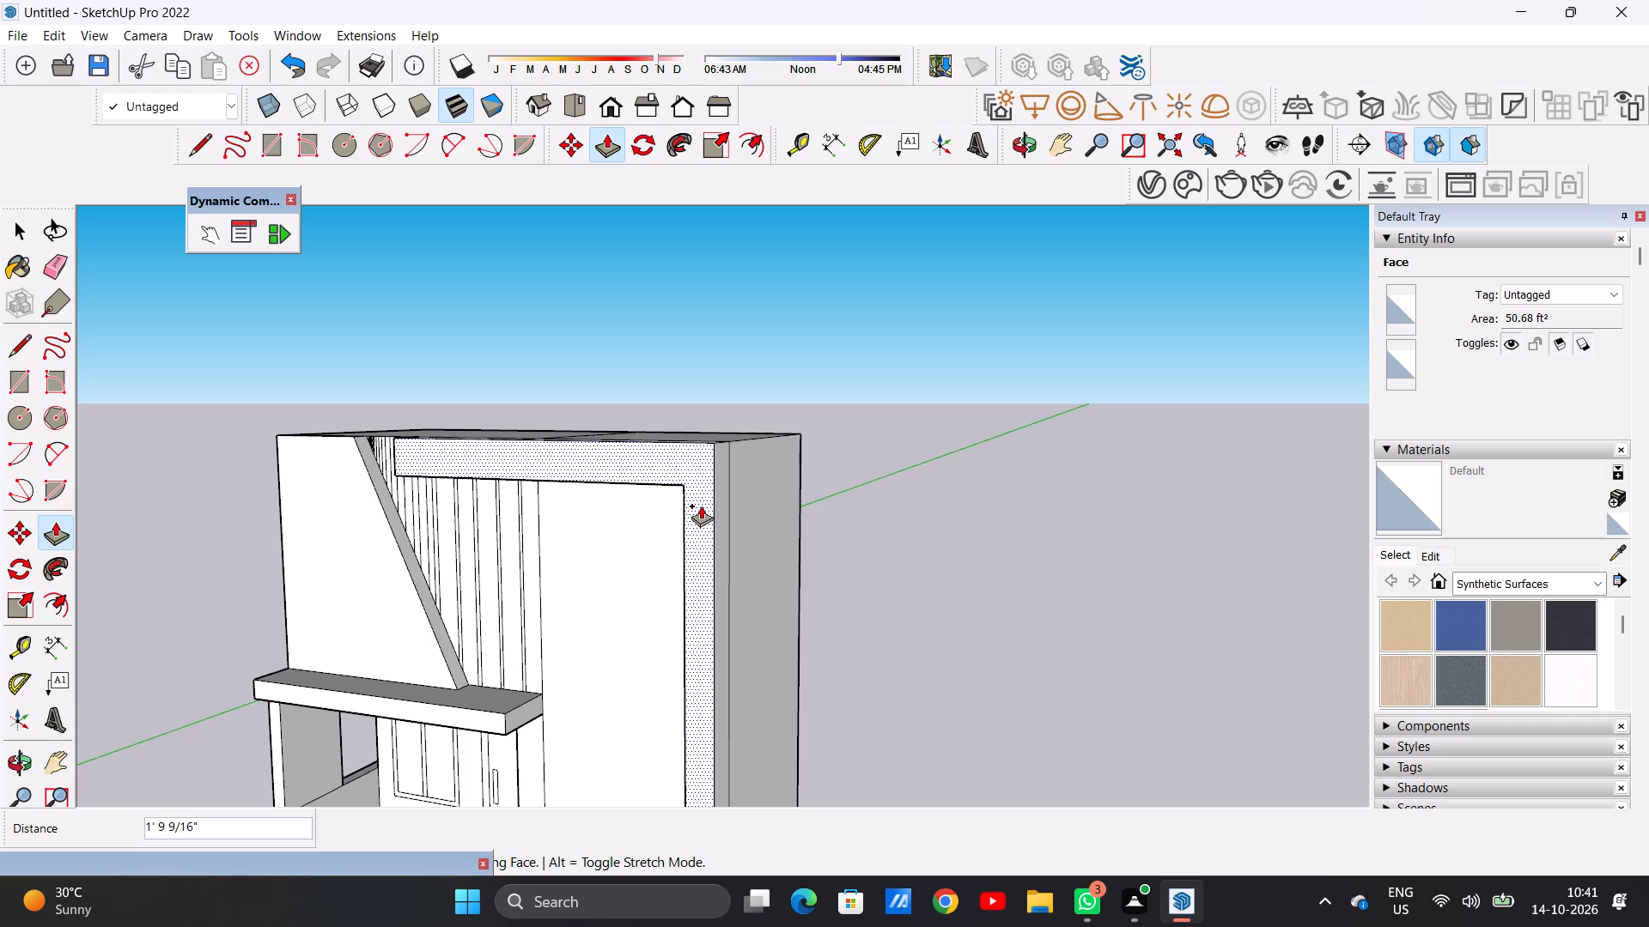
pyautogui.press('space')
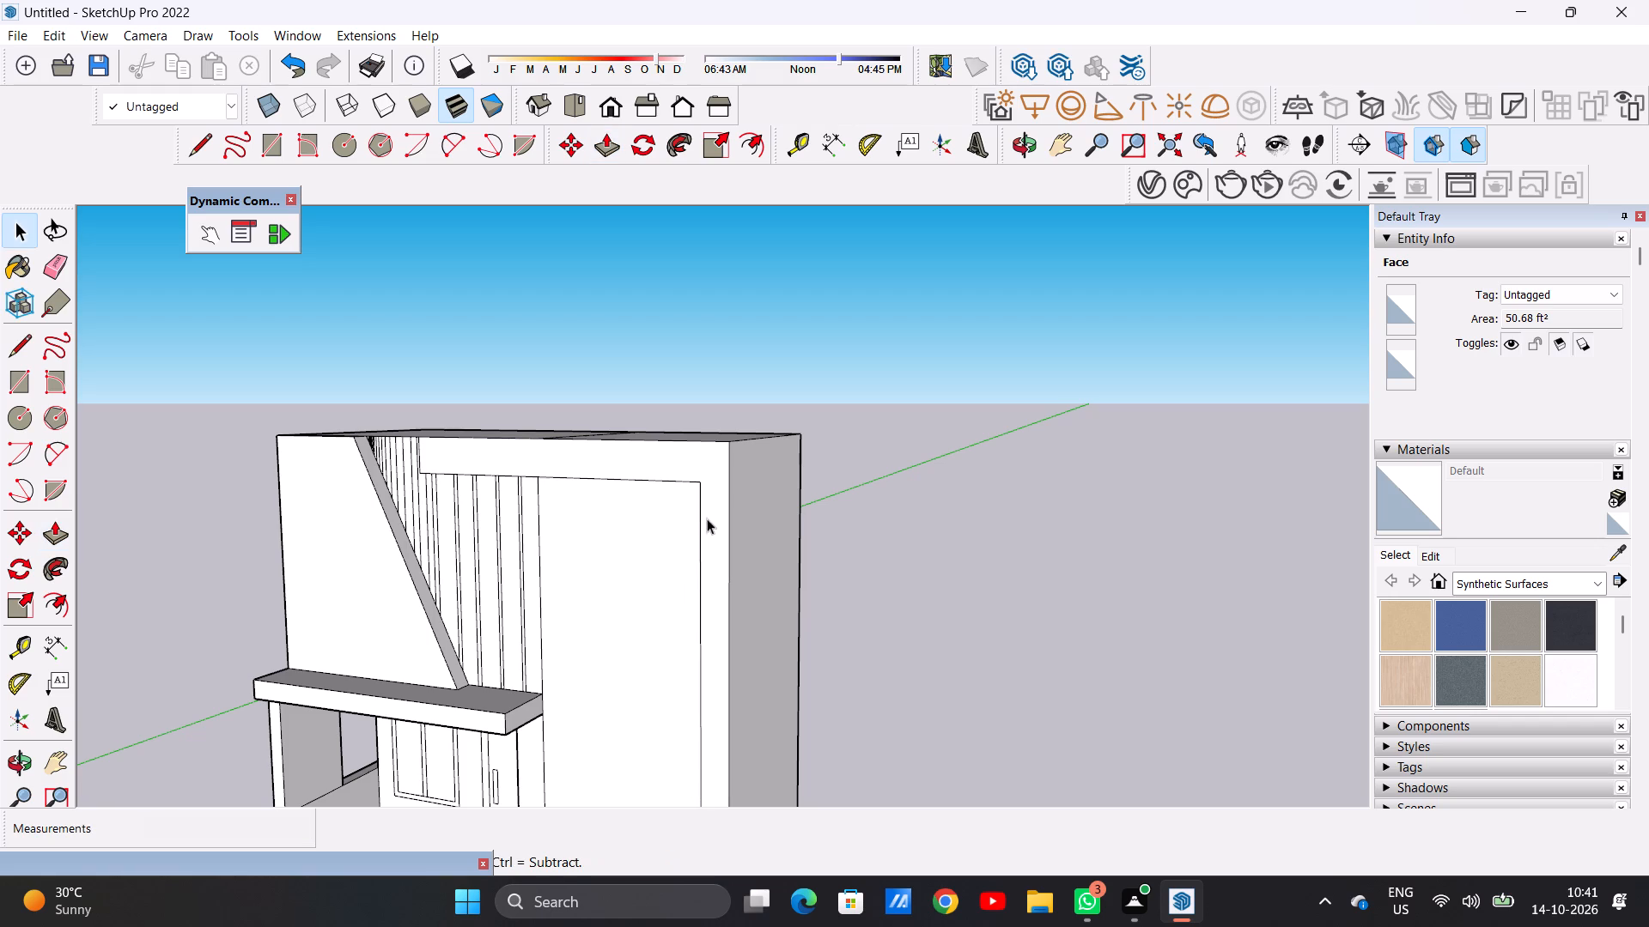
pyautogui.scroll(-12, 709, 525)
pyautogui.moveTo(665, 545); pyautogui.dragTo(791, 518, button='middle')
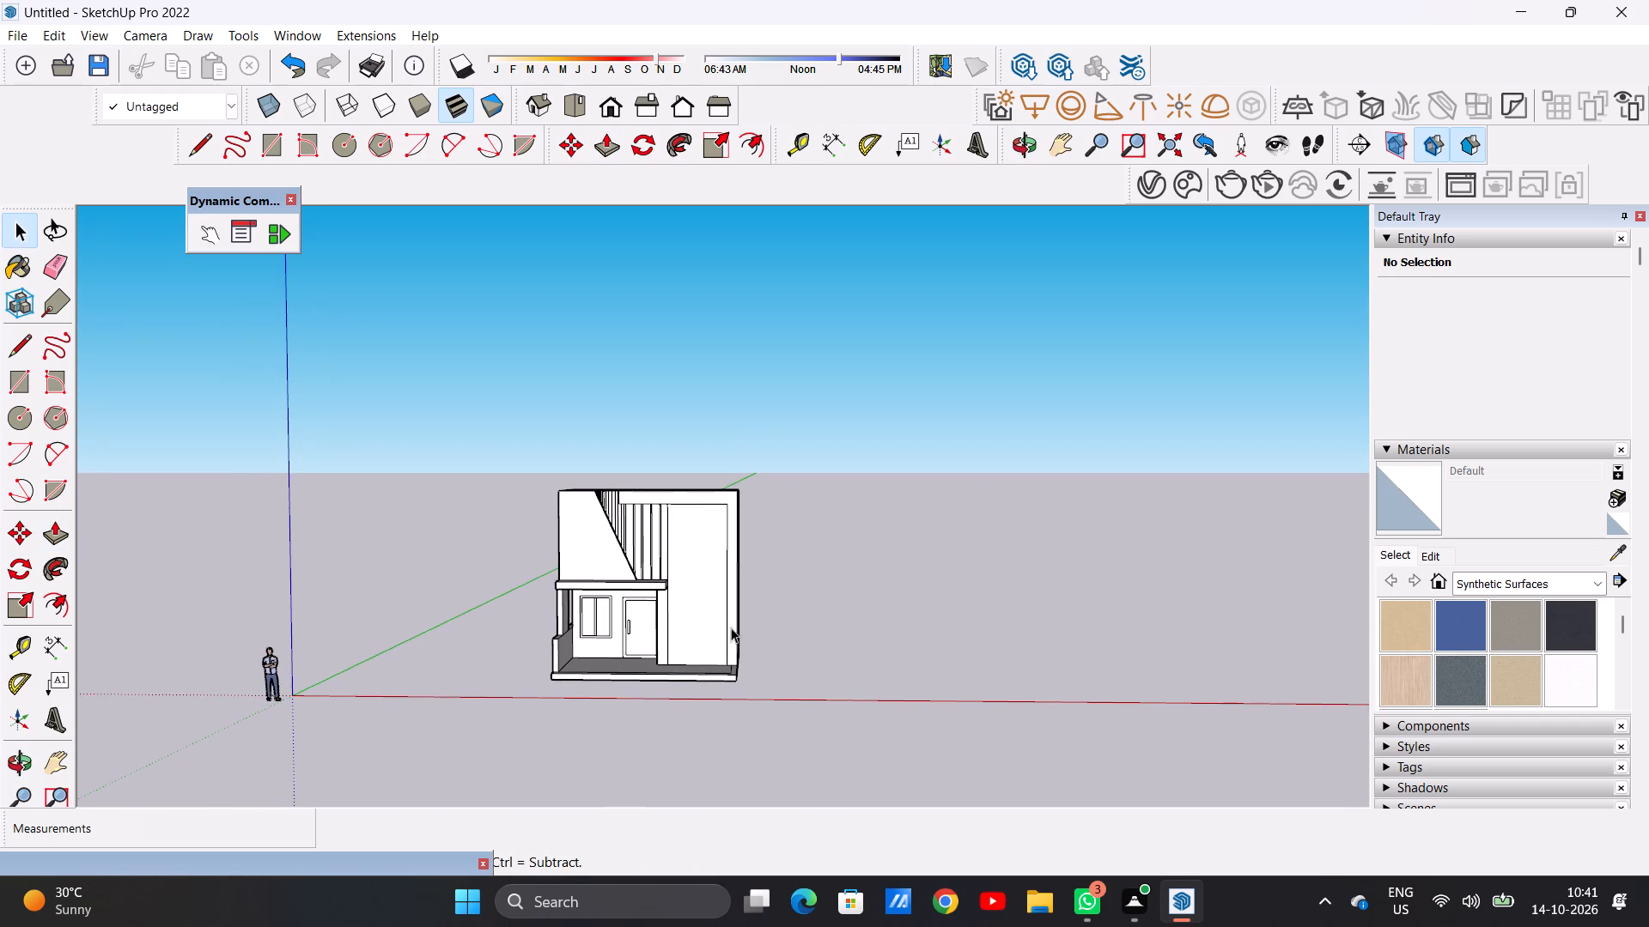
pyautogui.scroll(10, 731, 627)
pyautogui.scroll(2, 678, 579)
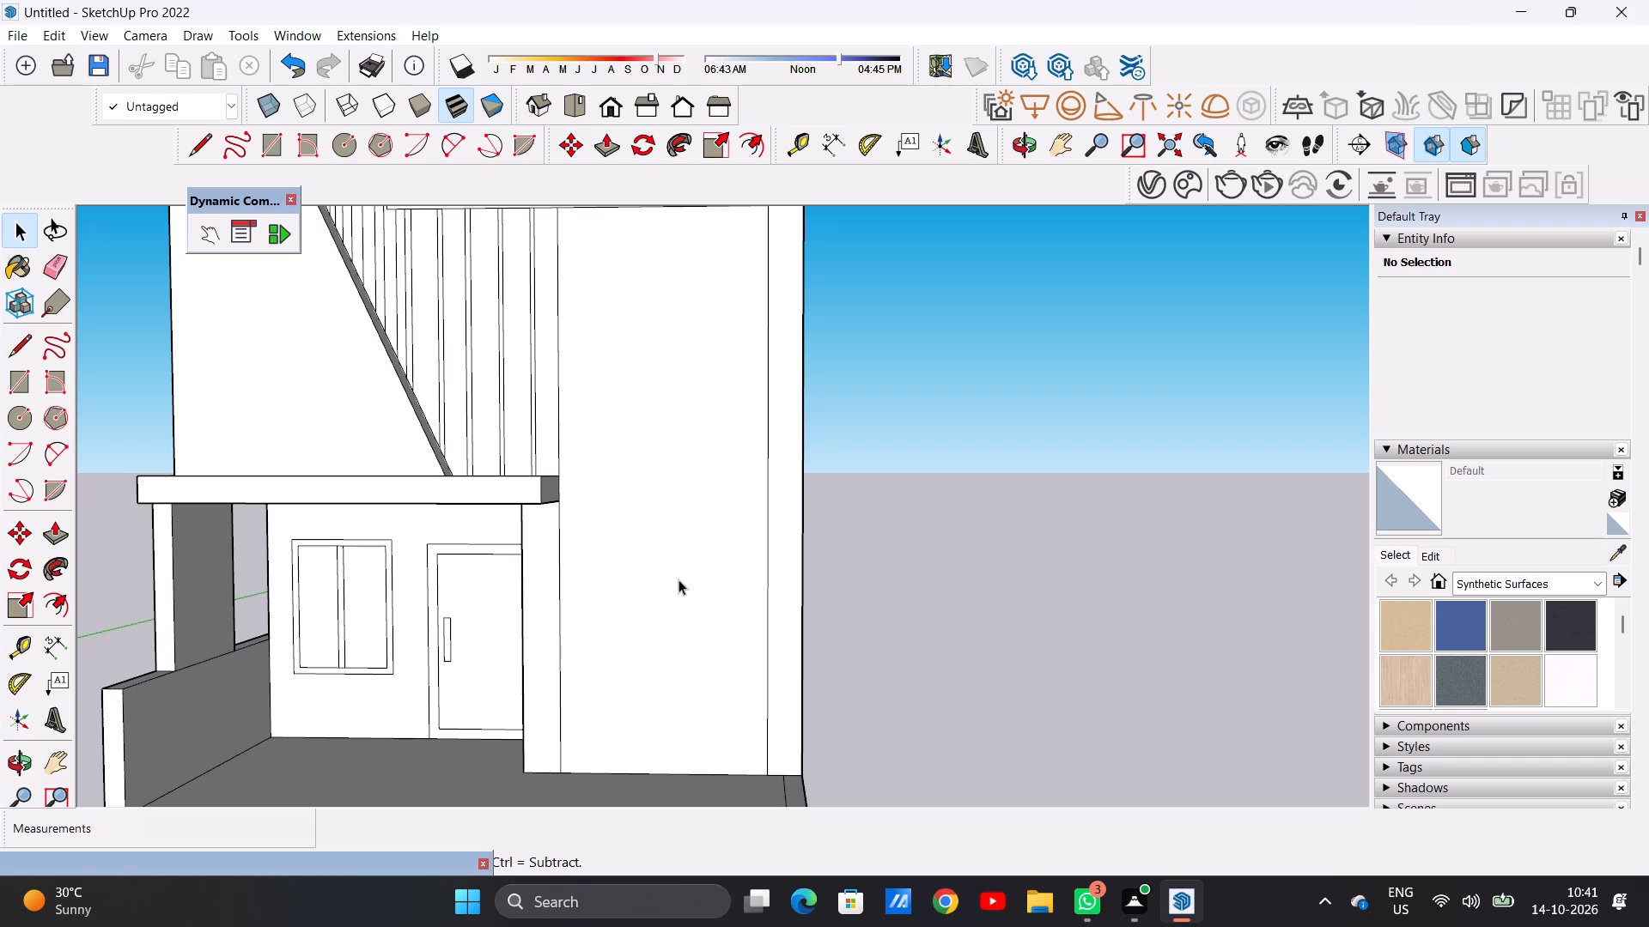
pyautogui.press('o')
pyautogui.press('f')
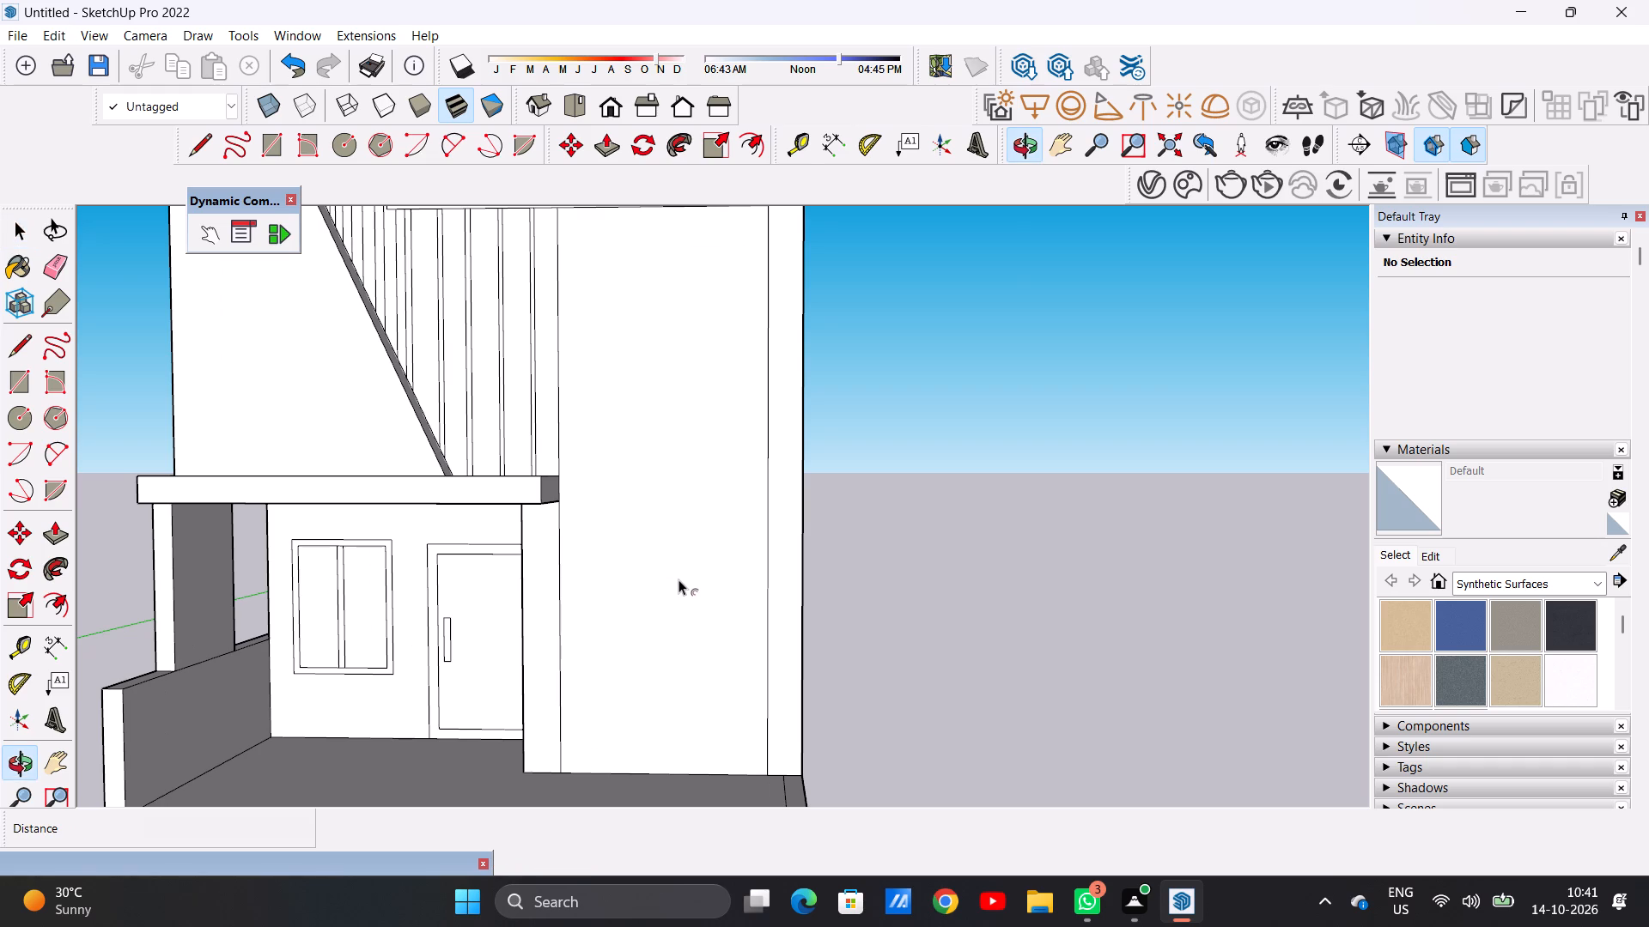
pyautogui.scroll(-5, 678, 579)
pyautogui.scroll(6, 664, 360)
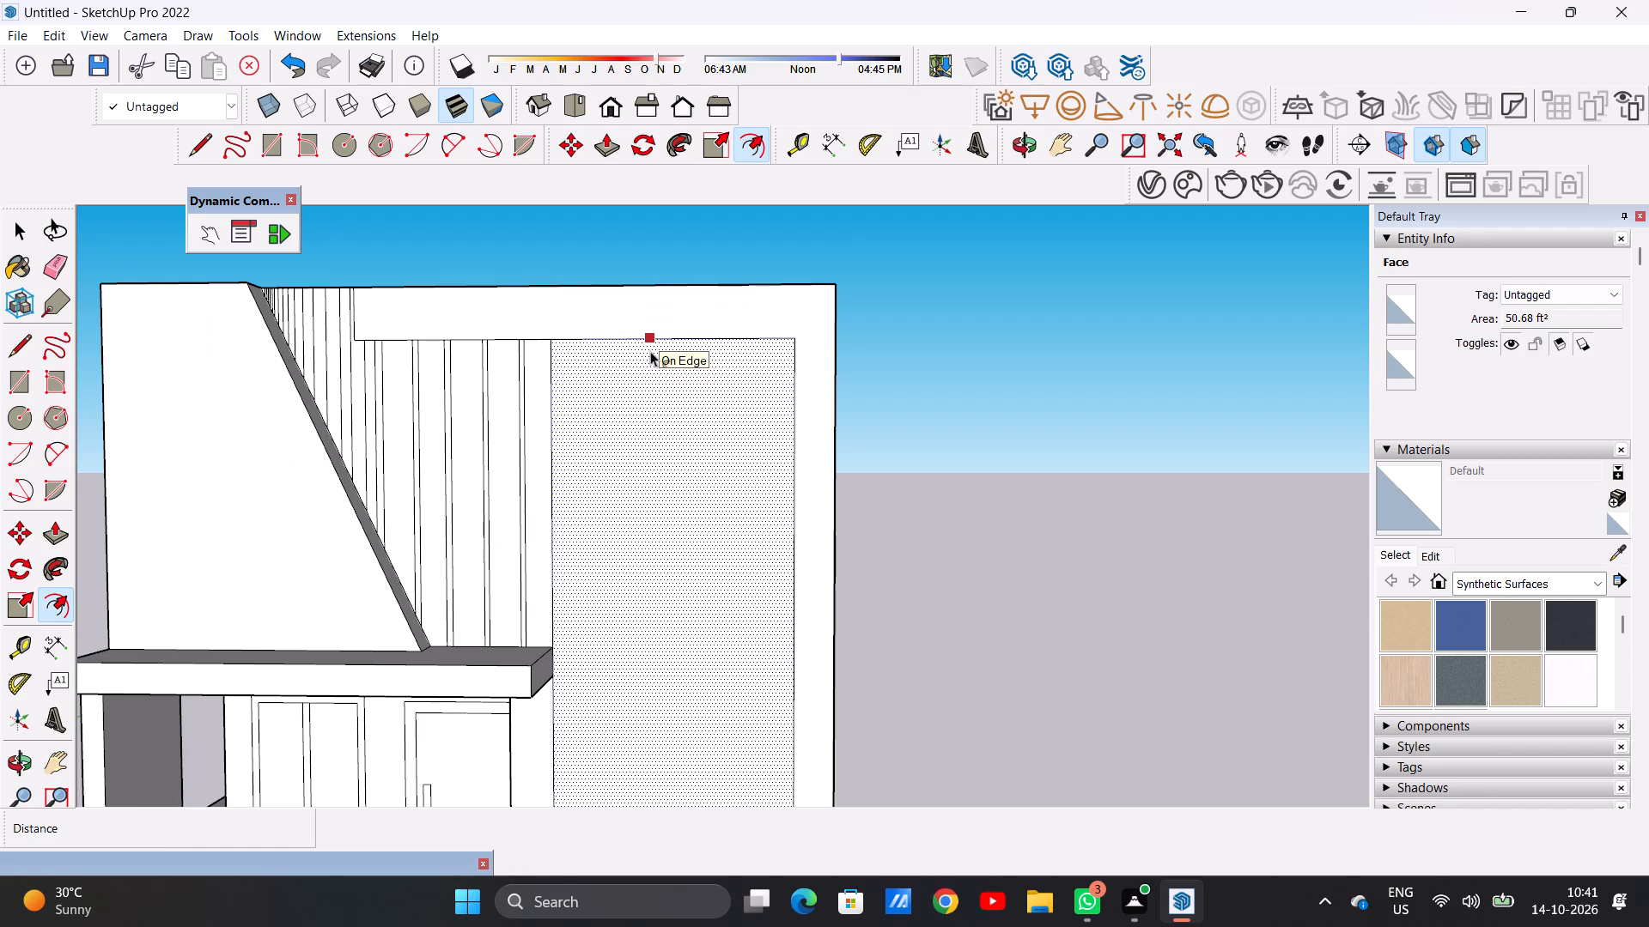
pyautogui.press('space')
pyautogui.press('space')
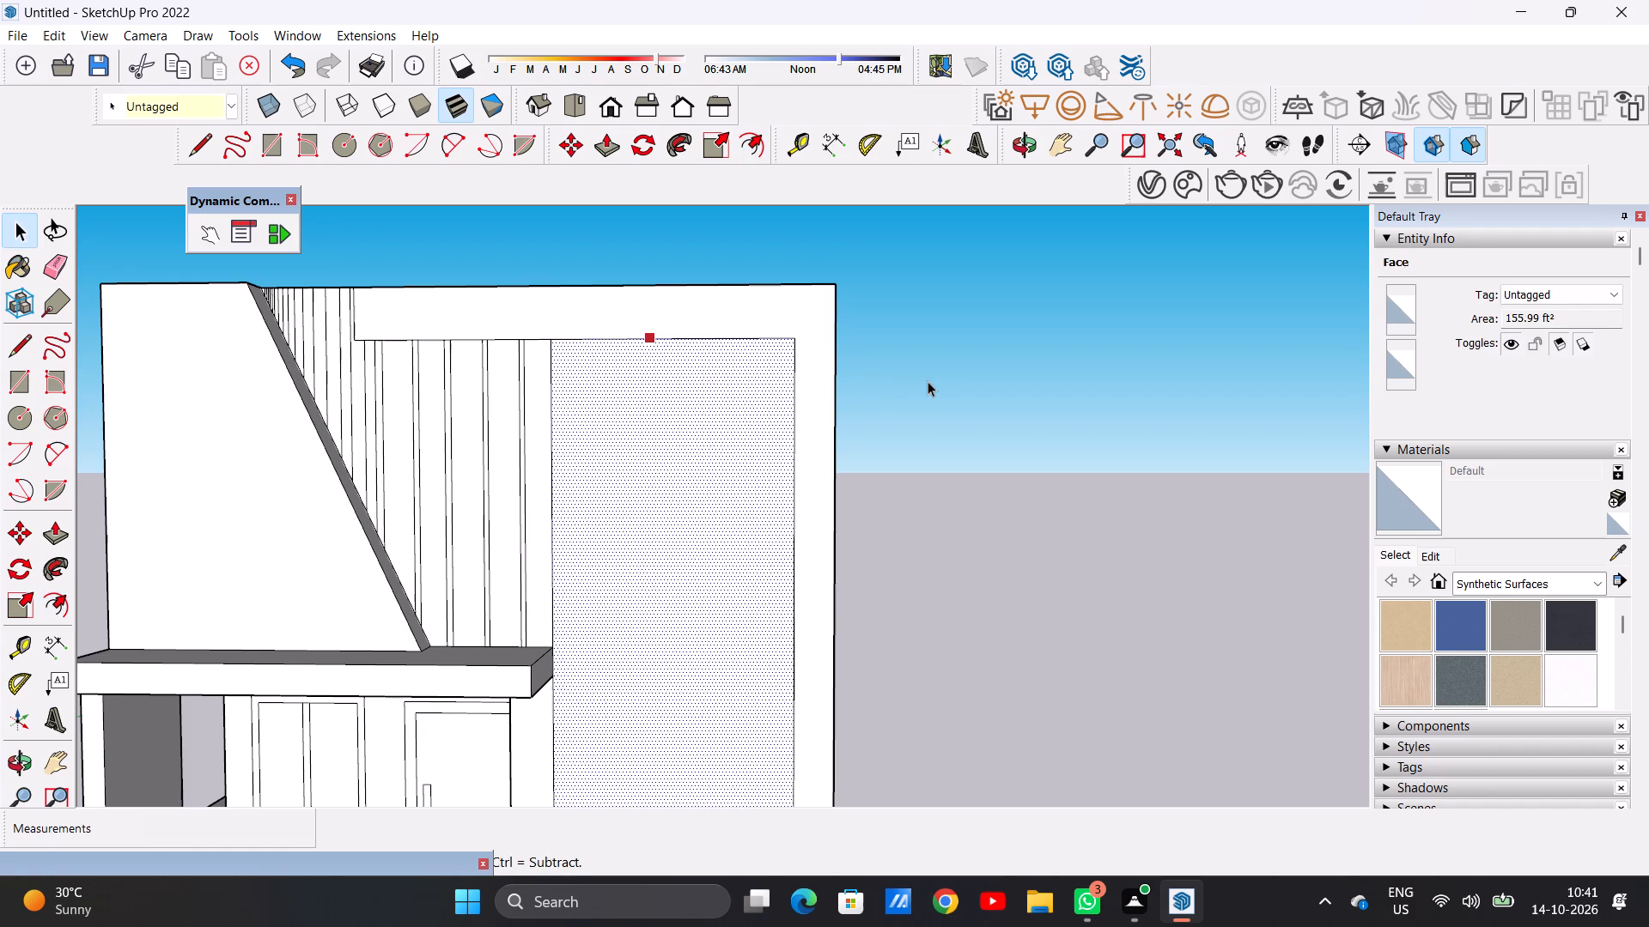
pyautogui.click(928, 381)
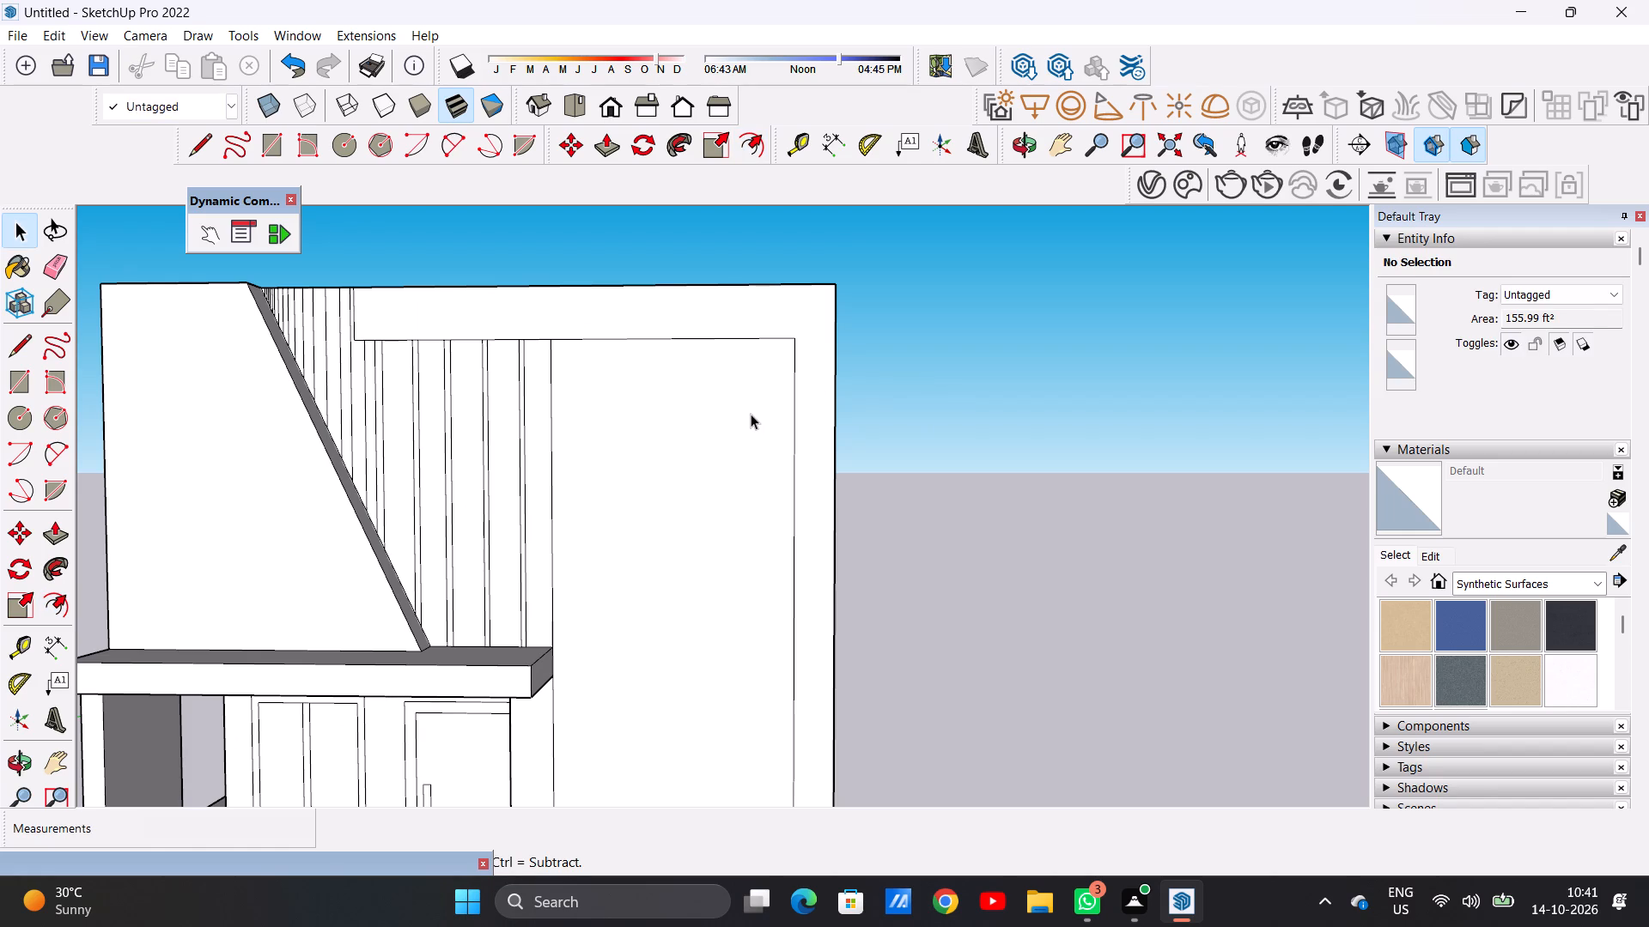
# Push/Pull the band frame face along the tower's top and outer side outward by about 1' 7 7/8".
pyautogui.moveTo(751, 414); pyautogui.dragTo(522, 467, button='middle')
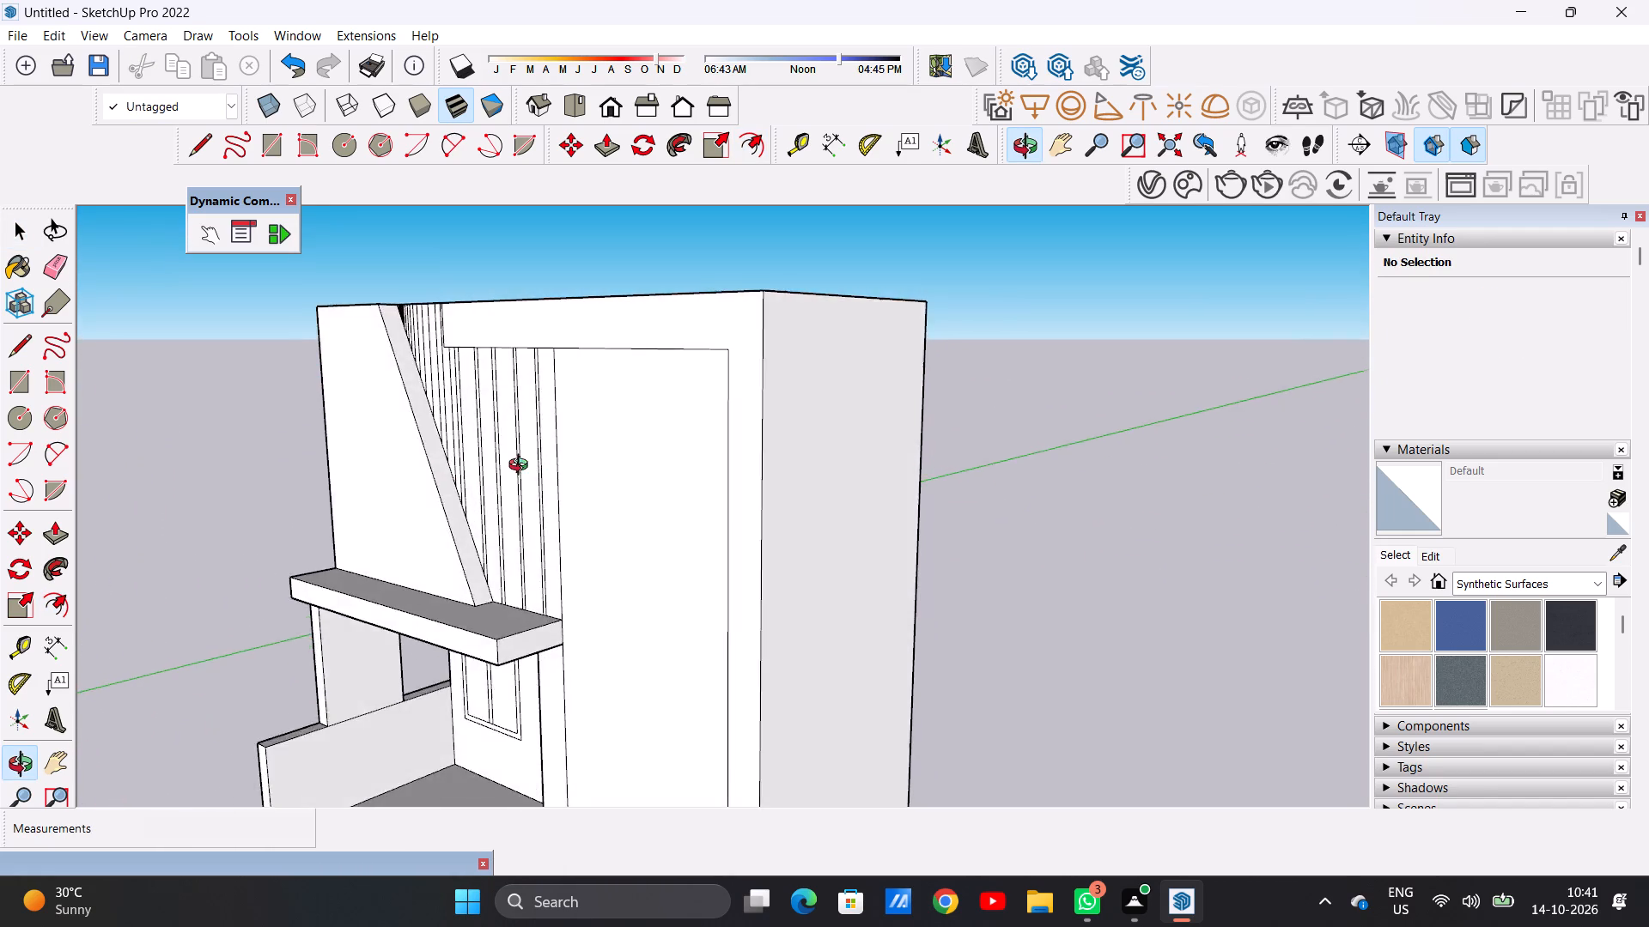
pyautogui.moveTo(522, 467); pyautogui.dragTo(581, 447, button='middle')
pyautogui.scroll(-6, 703, 311)
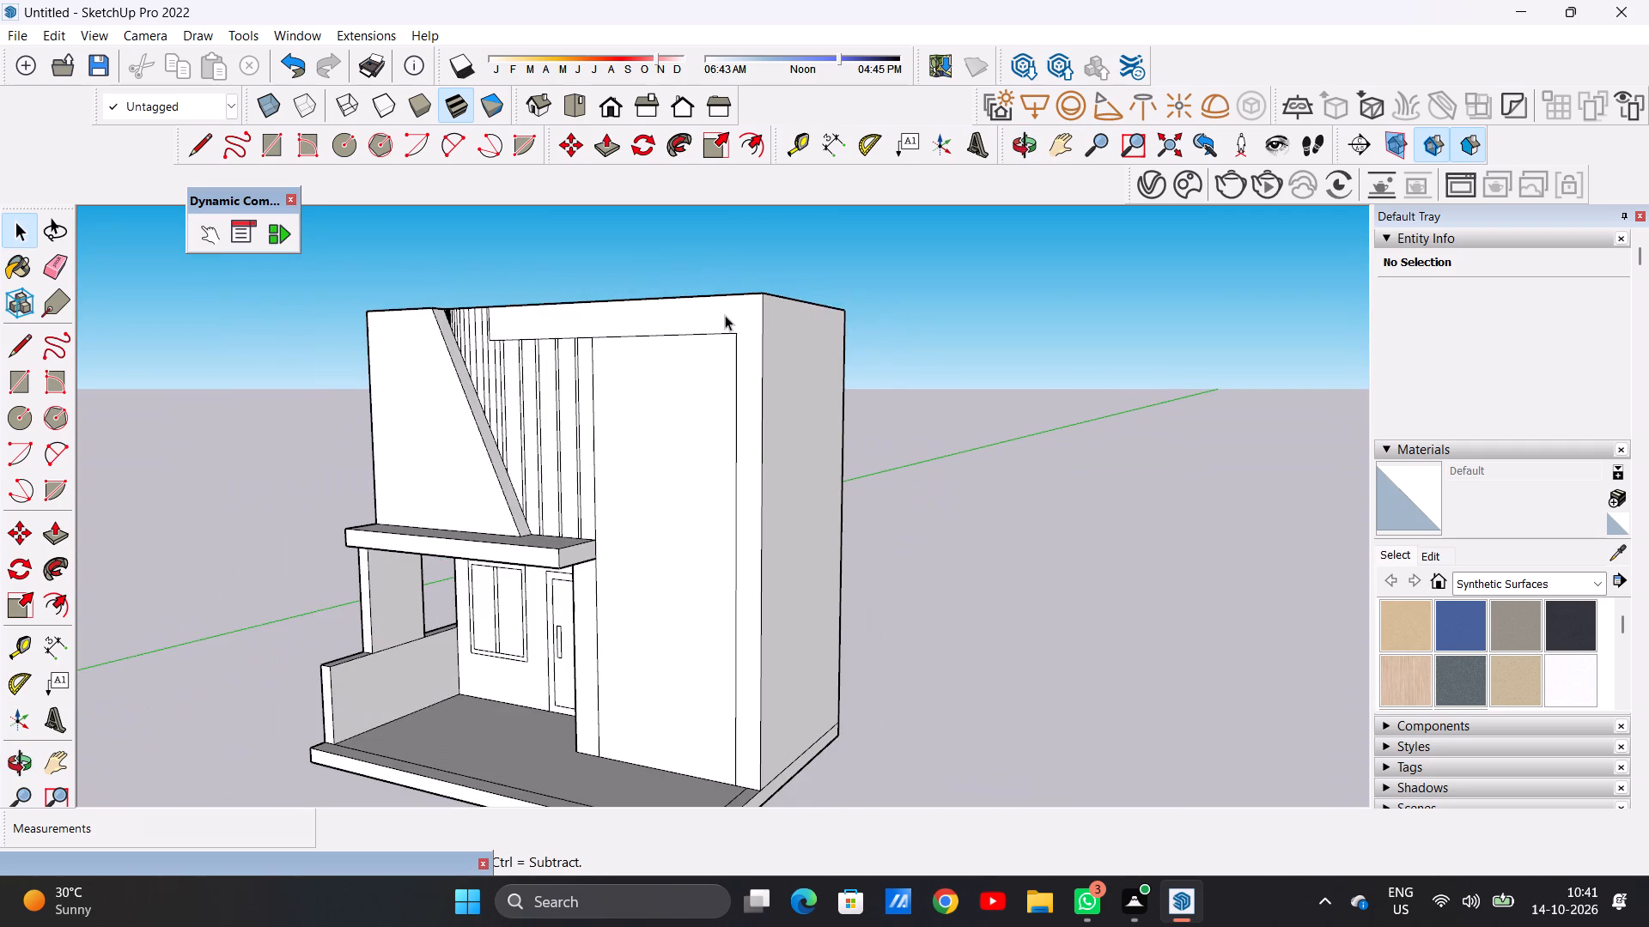
pyautogui.scroll(3, 726, 315)
pyautogui.press('p')
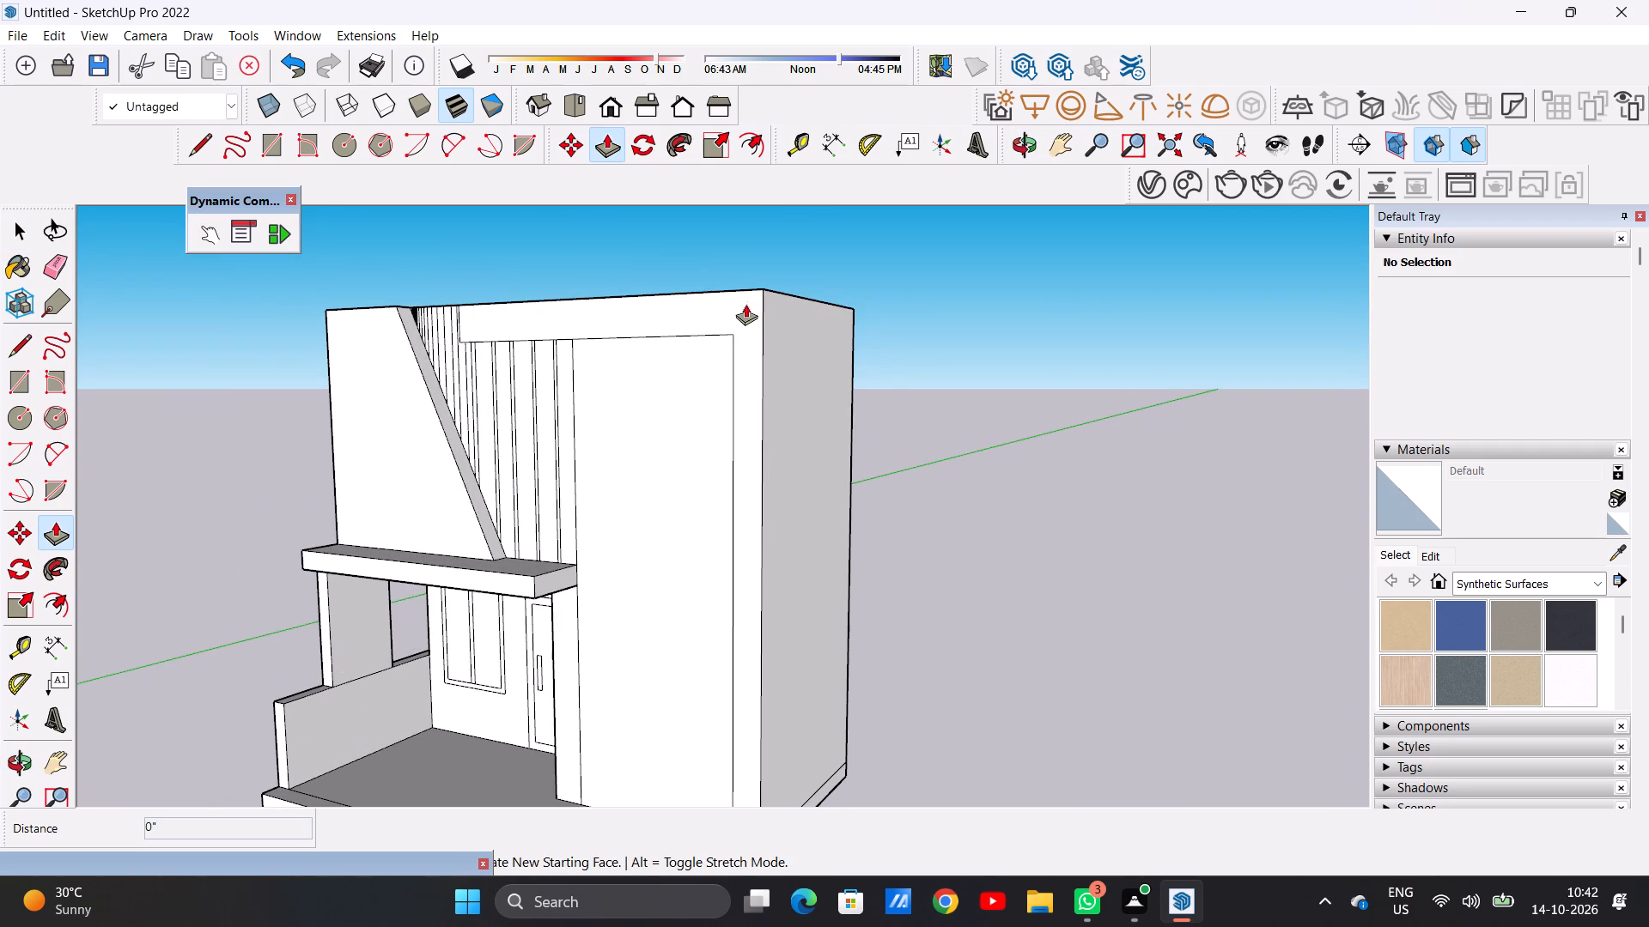
pyautogui.click(745, 304)
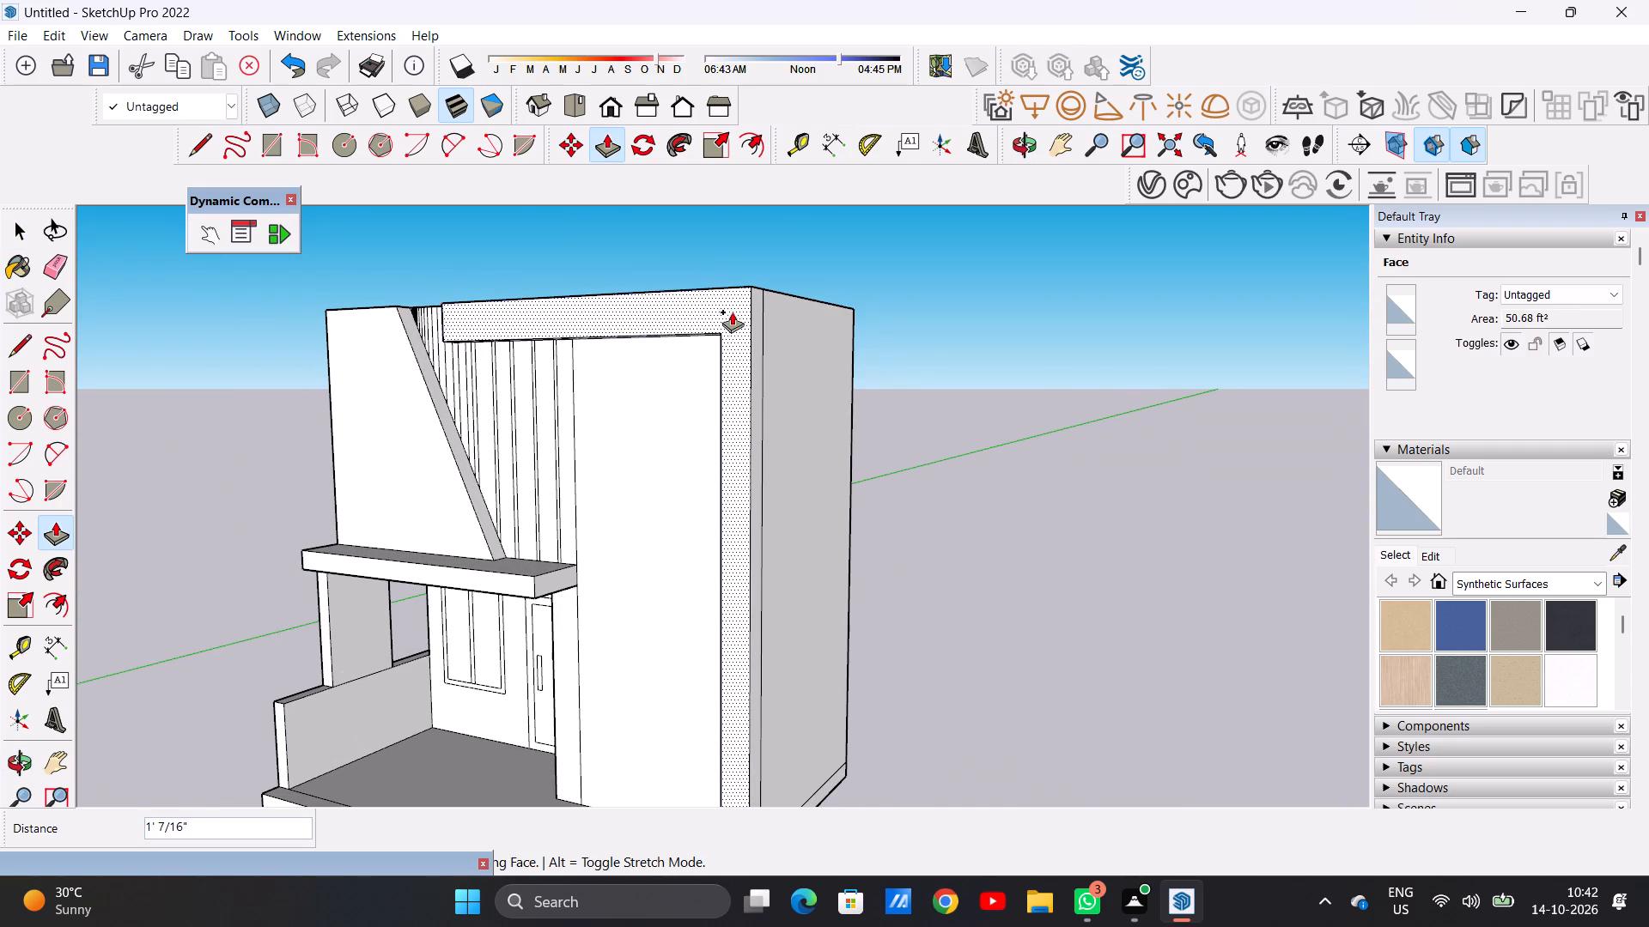
pyautogui.click(723, 318)
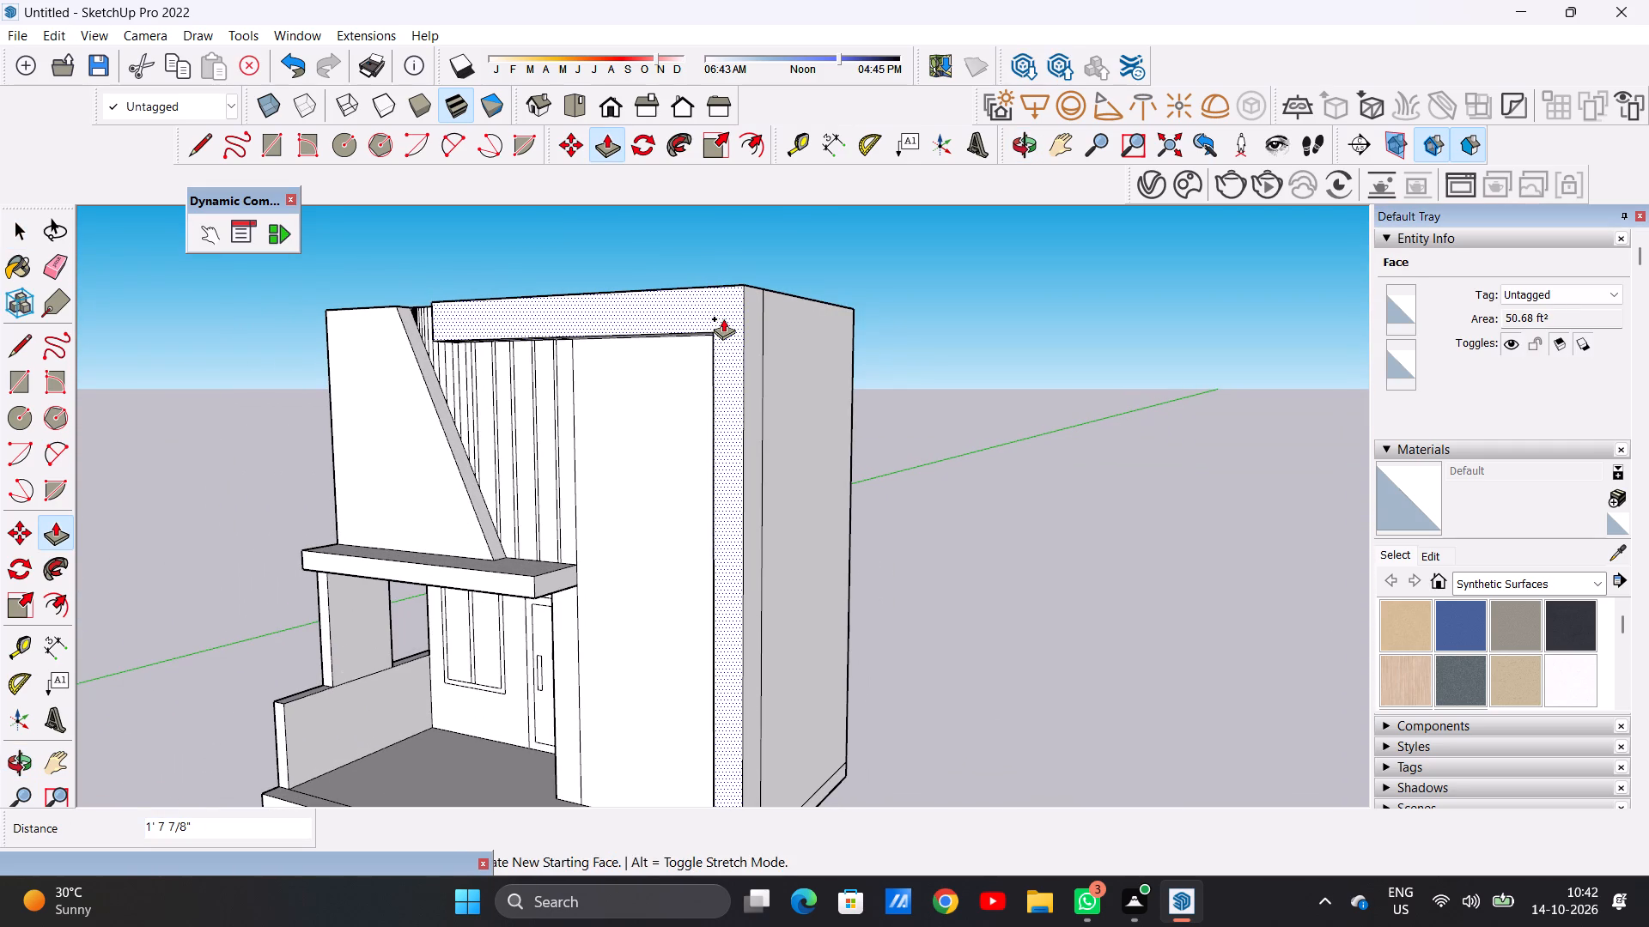
pyautogui.press('space')
# Examine the protruding band frame and the front facade from both sides, from the front and from below.
pyautogui.moveTo(866, 353); pyautogui.dragTo(716, 385, button='middle')
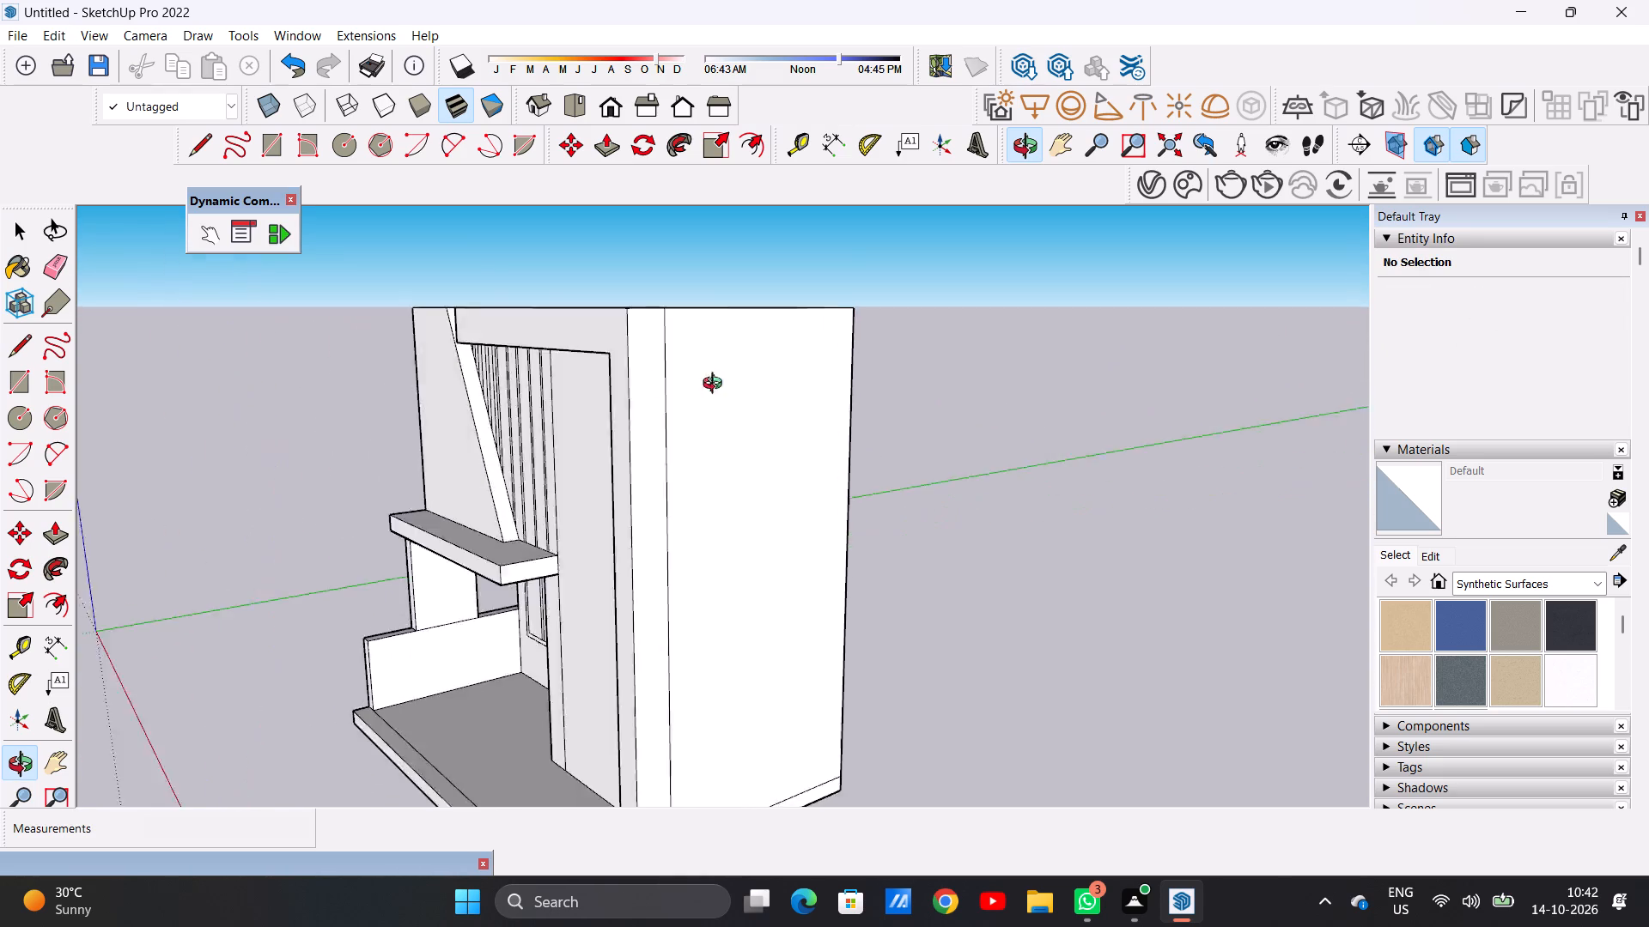
pyautogui.moveTo(716, 385); pyautogui.dragTo(987, 363, button='middle')
pyautogui.scroll(-4, 685, 300)
pyautogui.moveTo(531, 329); pyautogui.dragTo(837, 344, button='middle')
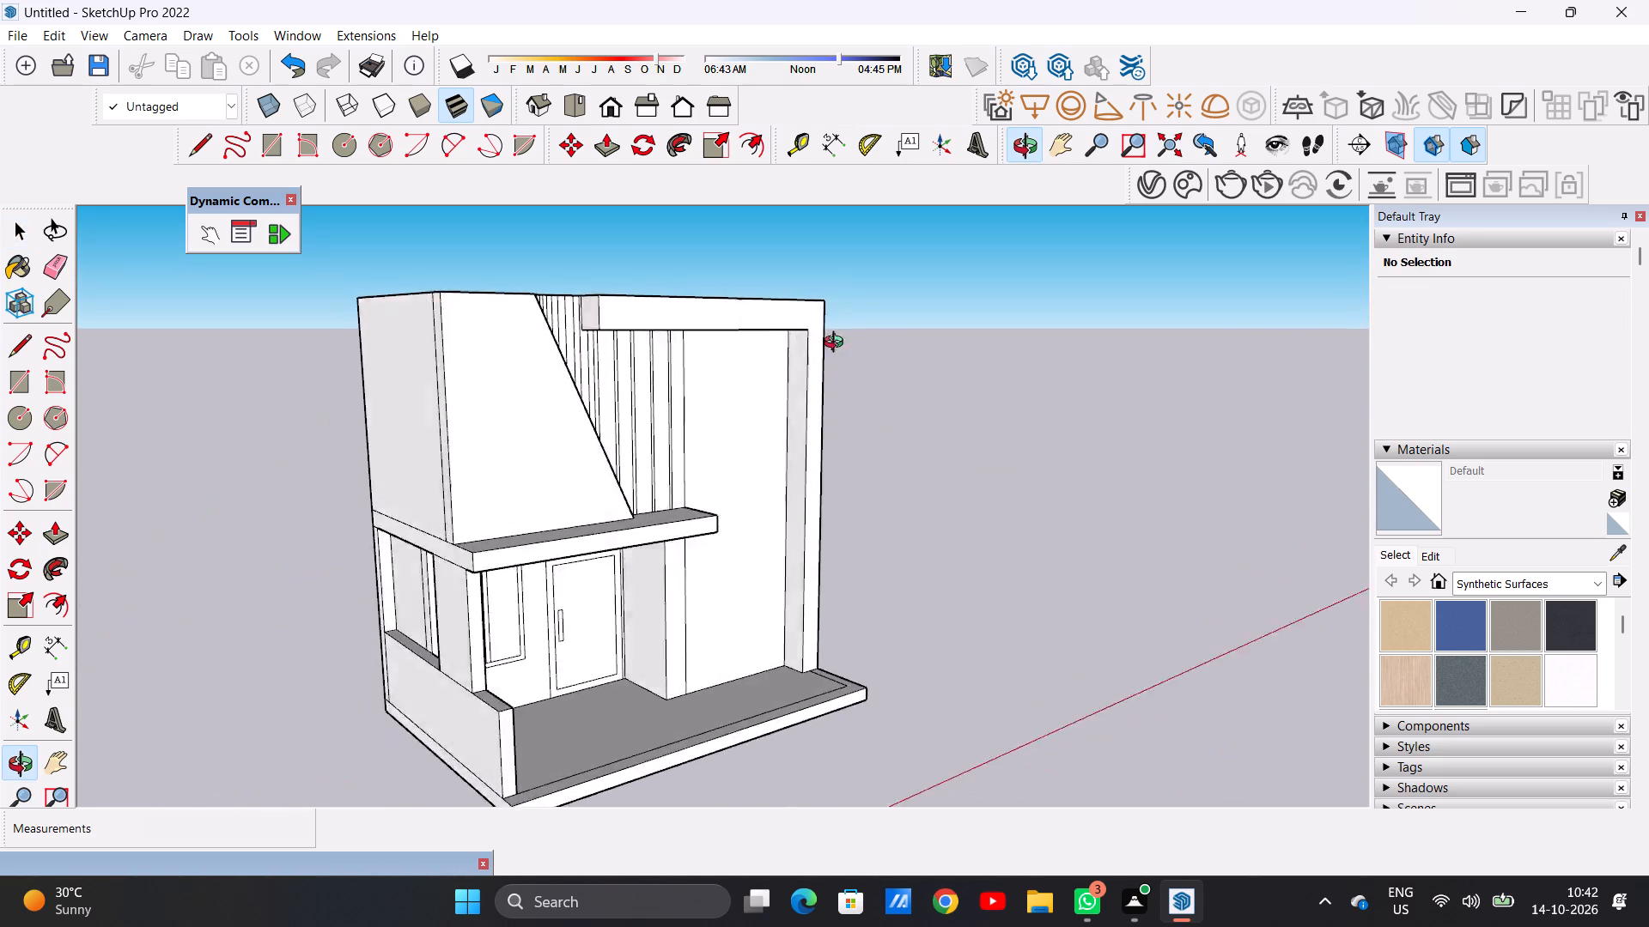
pyautogui.moveTo(837, 344); pyautogui.dragTo(609, 312, button='middle')
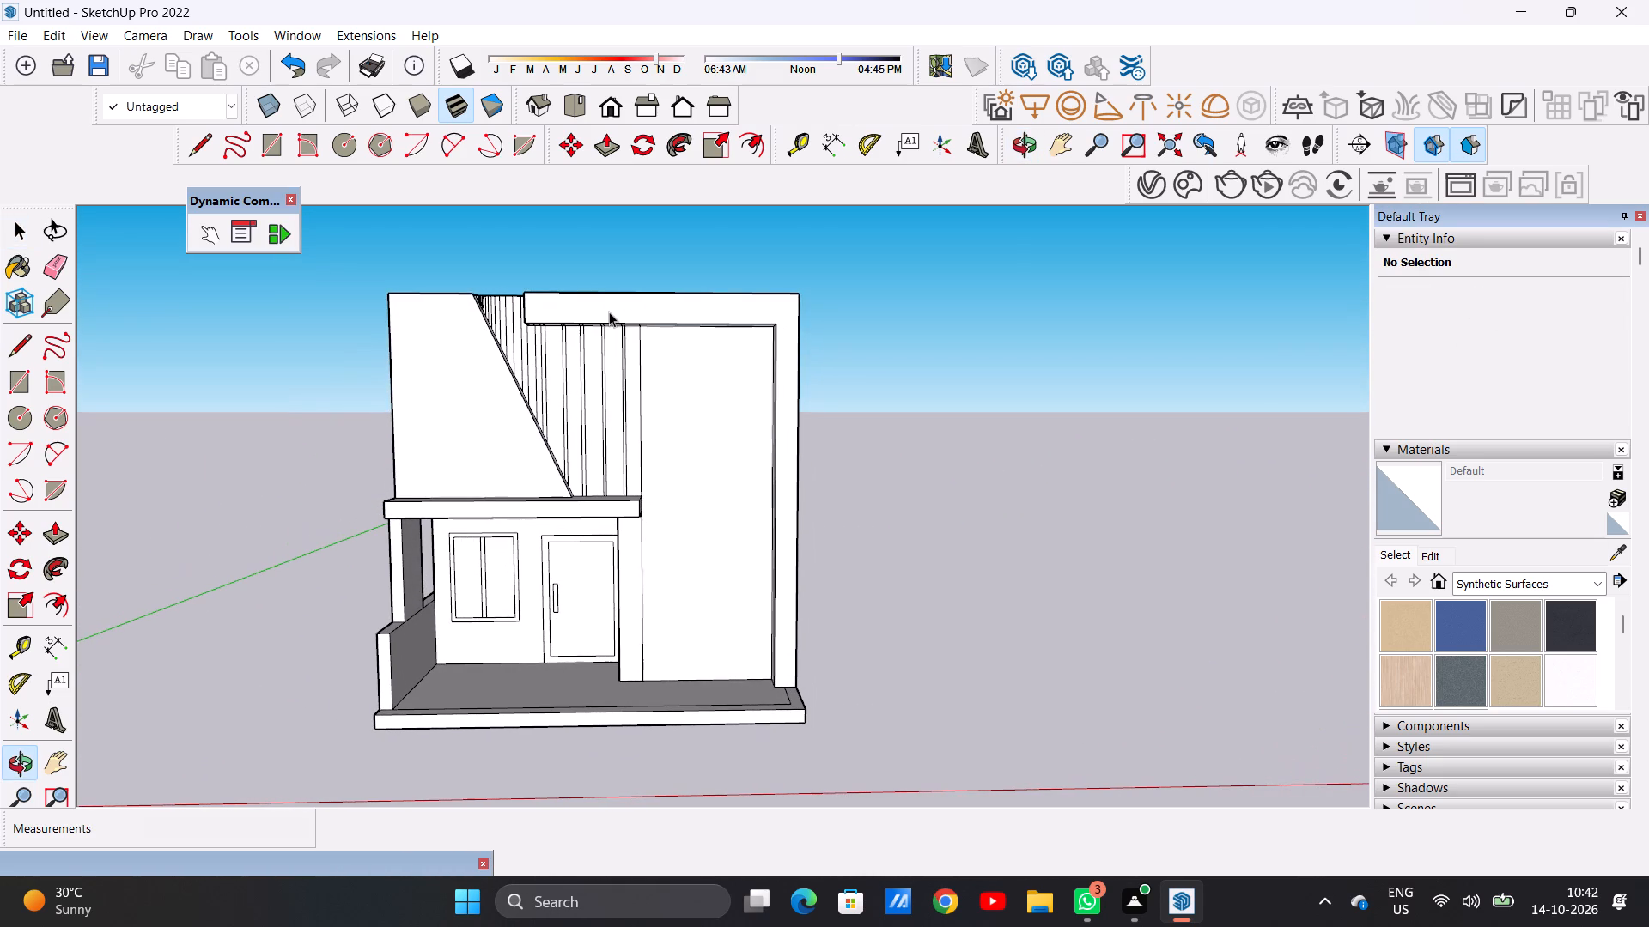
pyautogui.scroll(-4, 745, 340)
pyautogui.moveTo(716, 412); pyautogui.dragTo(705, 379, button='middle')
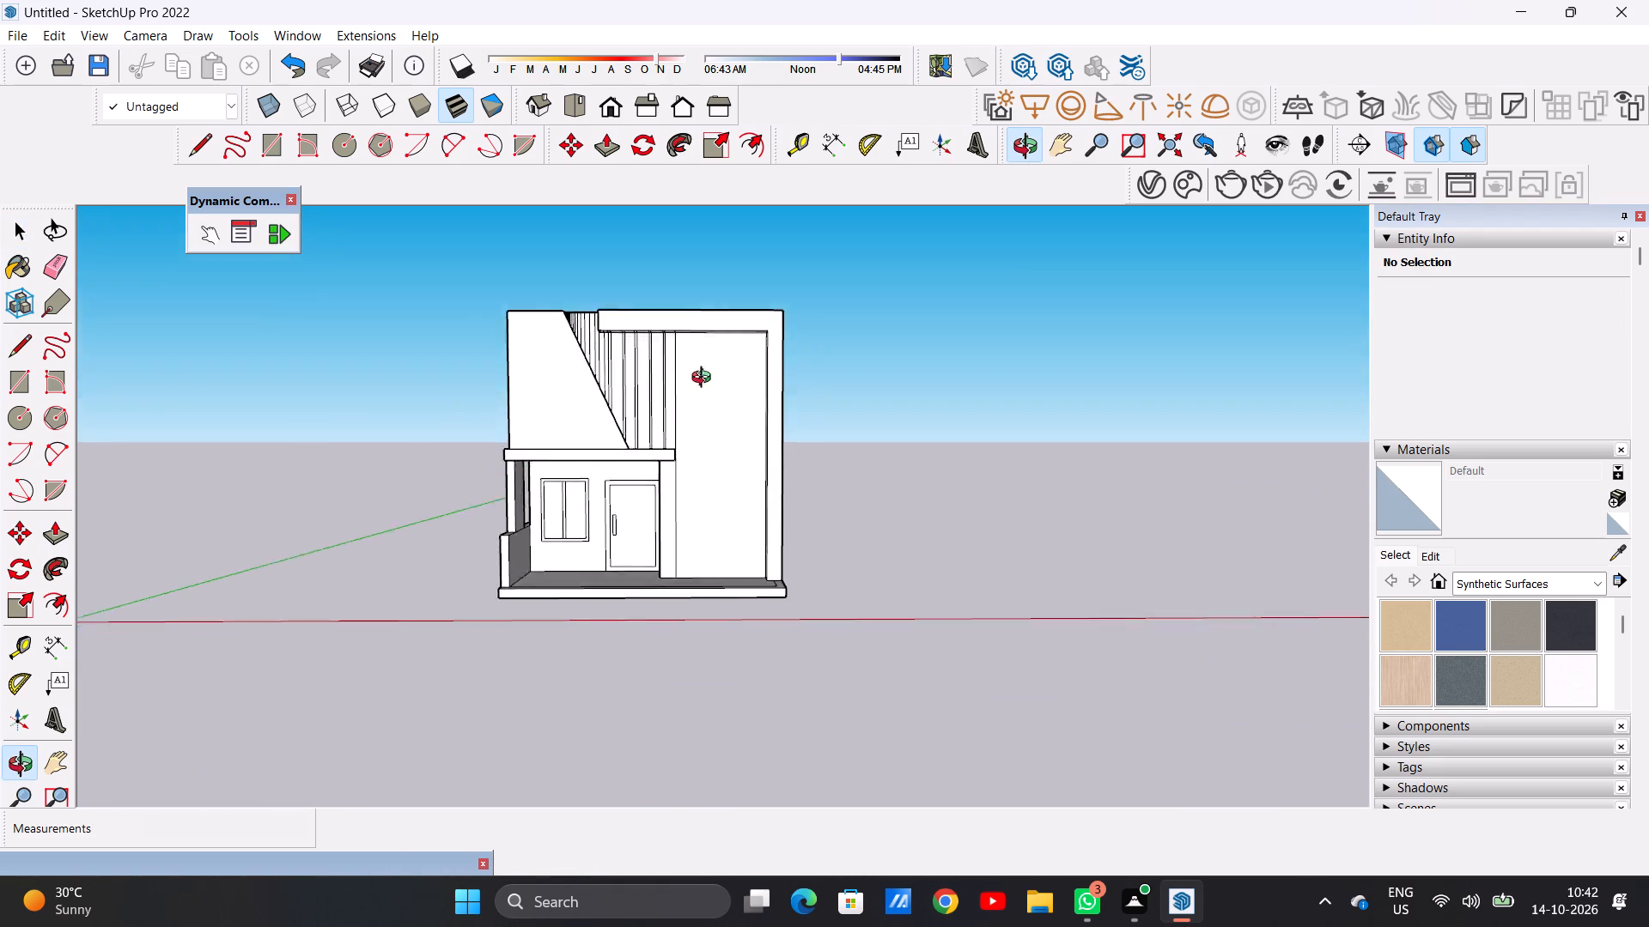
pyautogui.moveTo(705, 379); pyautogui.dragTo(703, 275, button='middle')
pyautogui.scroll(16, 706, 336)
pyautogui.scroll(-11, 706, 366)
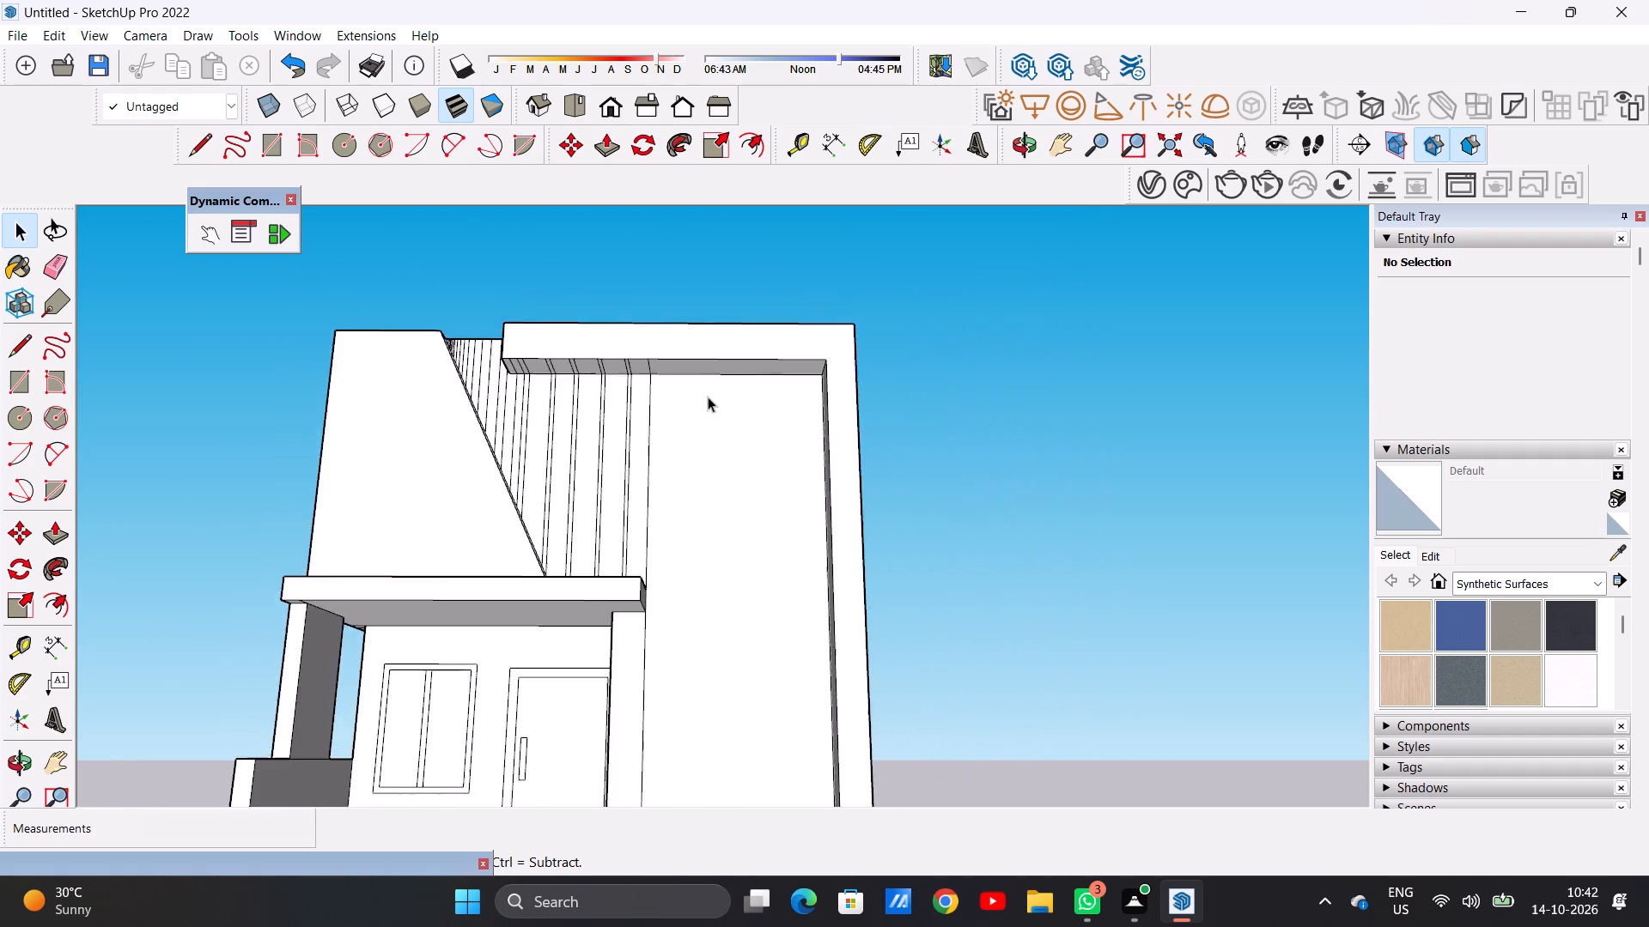
pyautogui.moveTo(708, 397); pyautogui.dragTo(691, 571, button='middle')
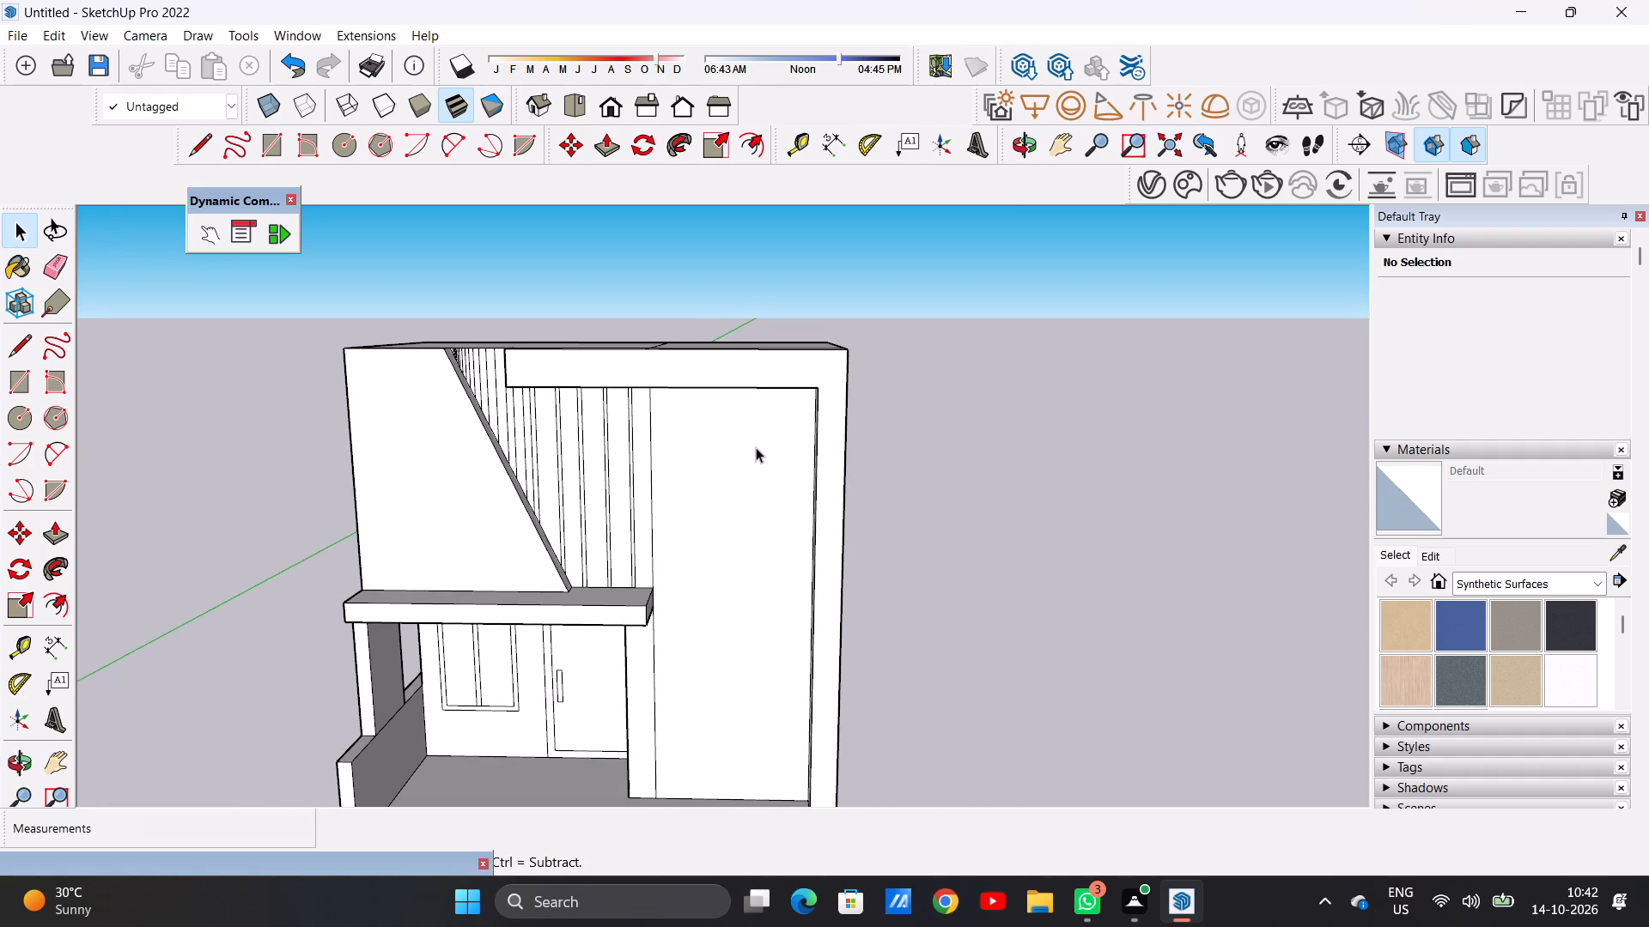
pyautogui.scroll(-4, 758, 442)
pyautogui.scroll(3, 795, 495)
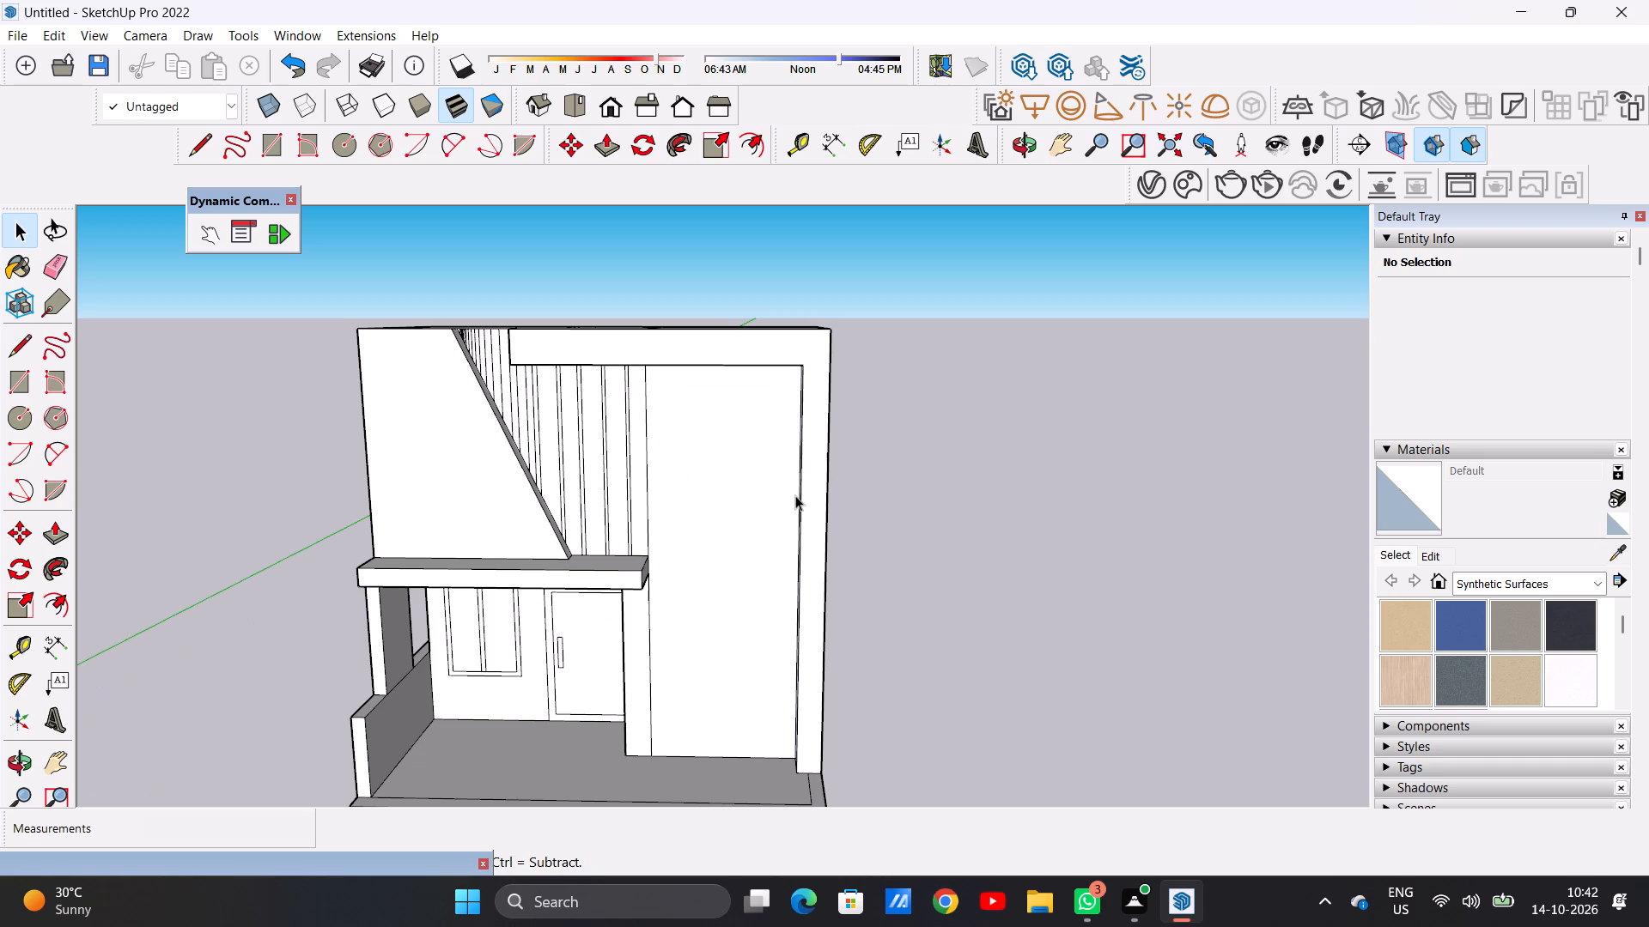
# Offset the outline of the tall tower panel inside the band frame inward by about 4 11/16".
pyautogui.press('o')
pyautogui.press('f')
pyautogui.scroll(5, 674, 423)
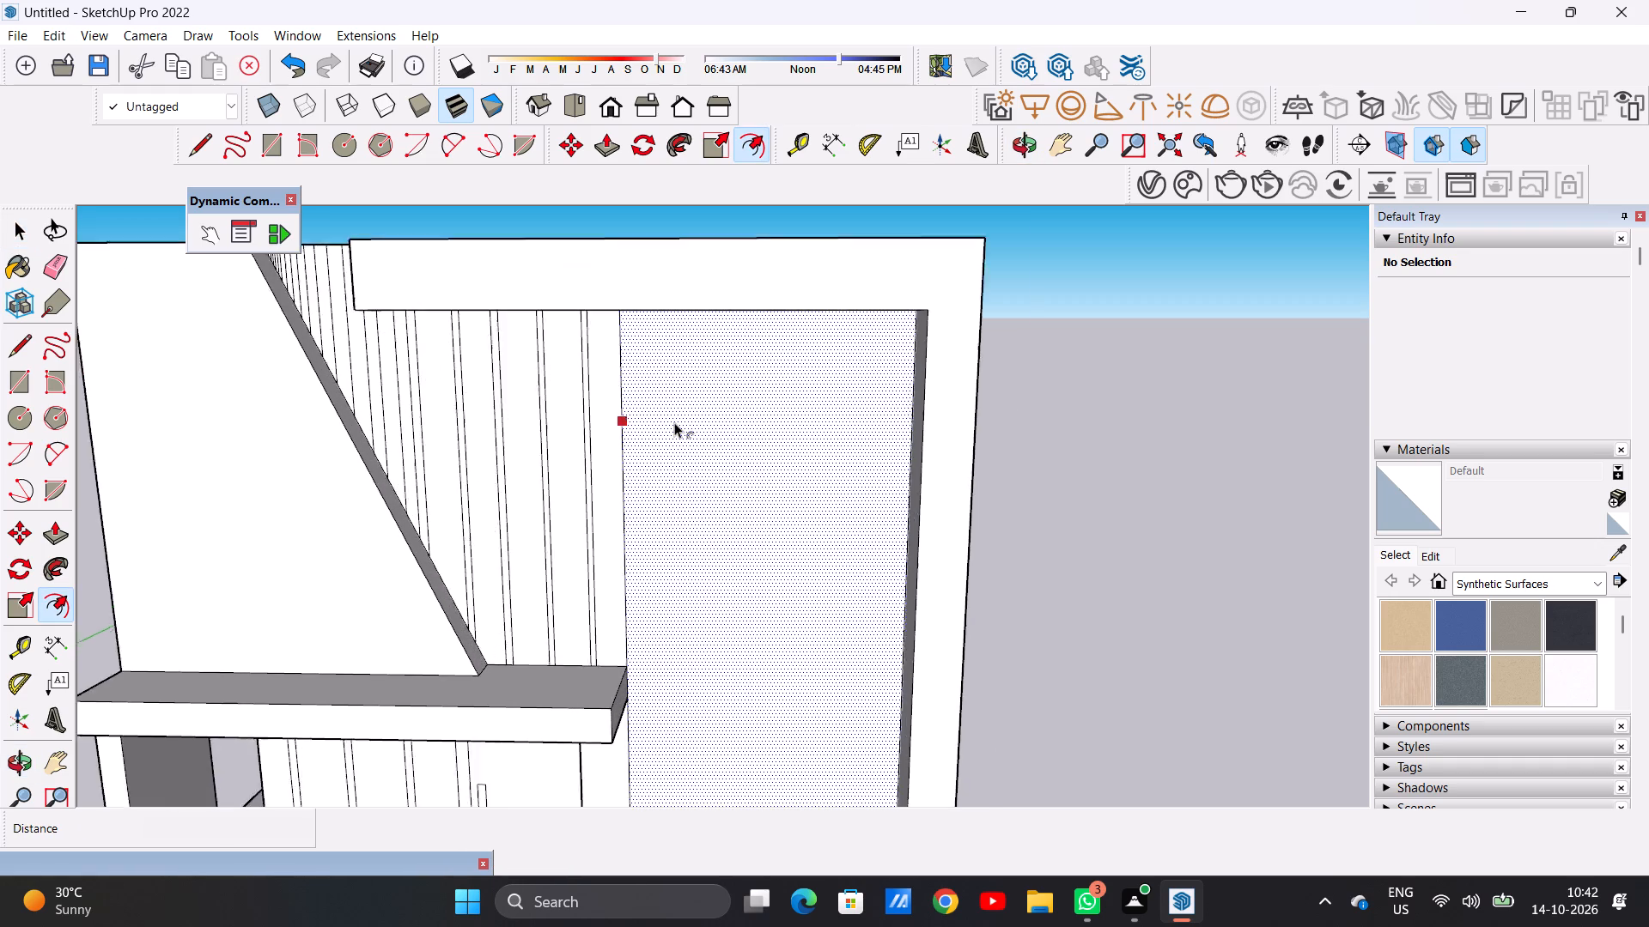
pyautogui.scroll(2, 674, 422)
pyautogui.click(674, 422)
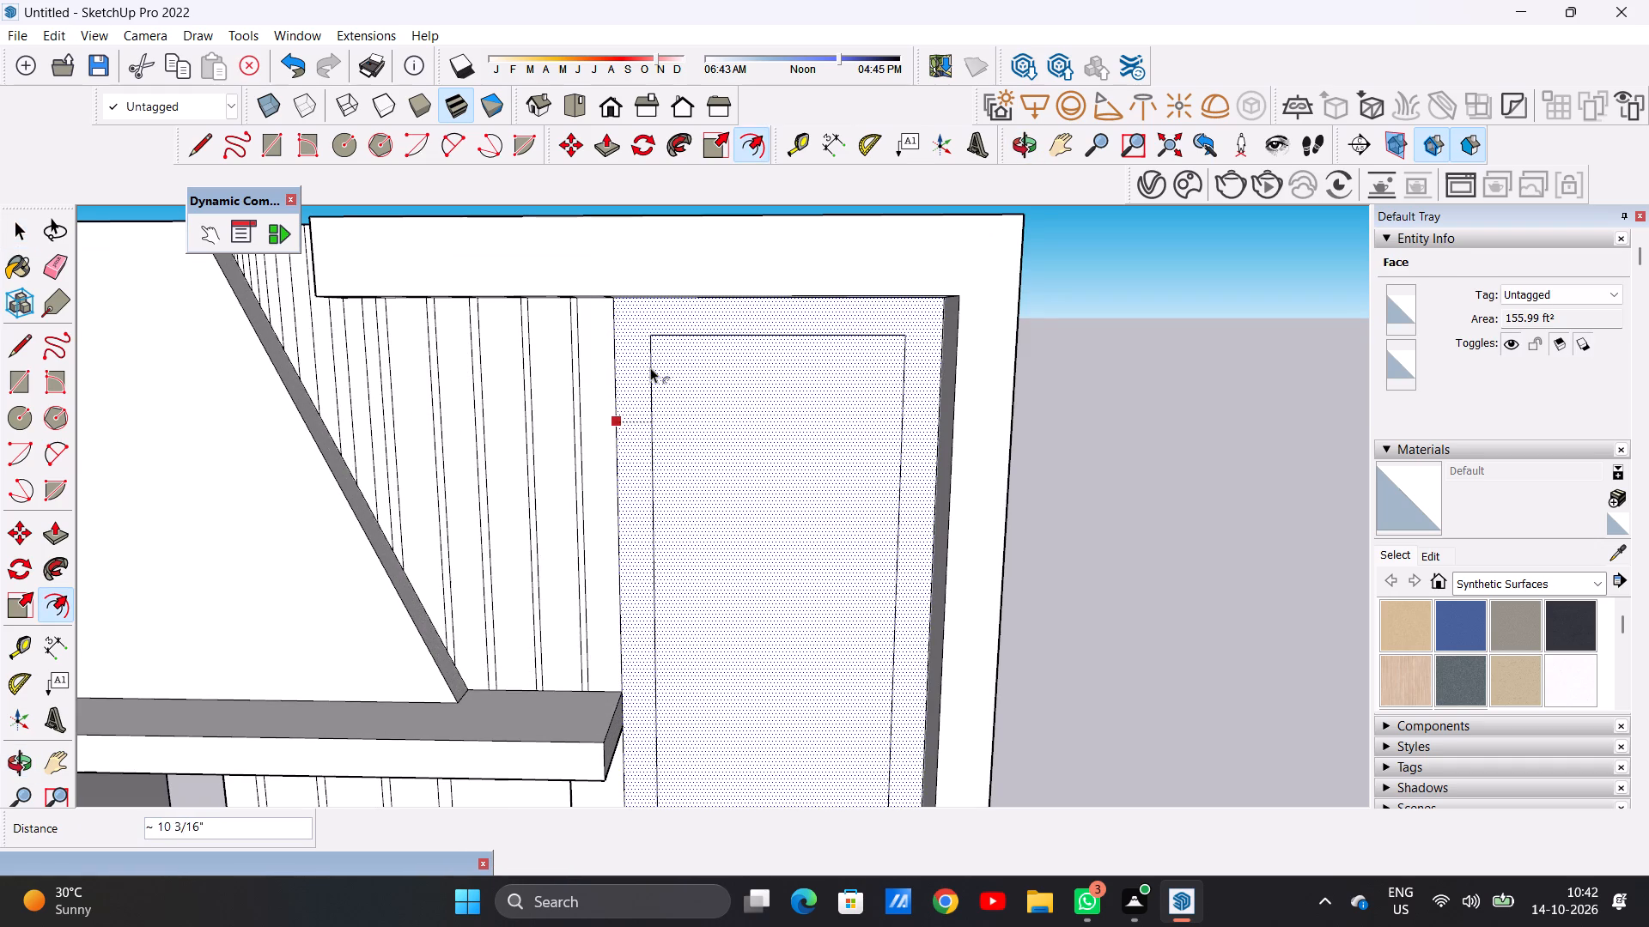
pyautogui.click(630, 305)
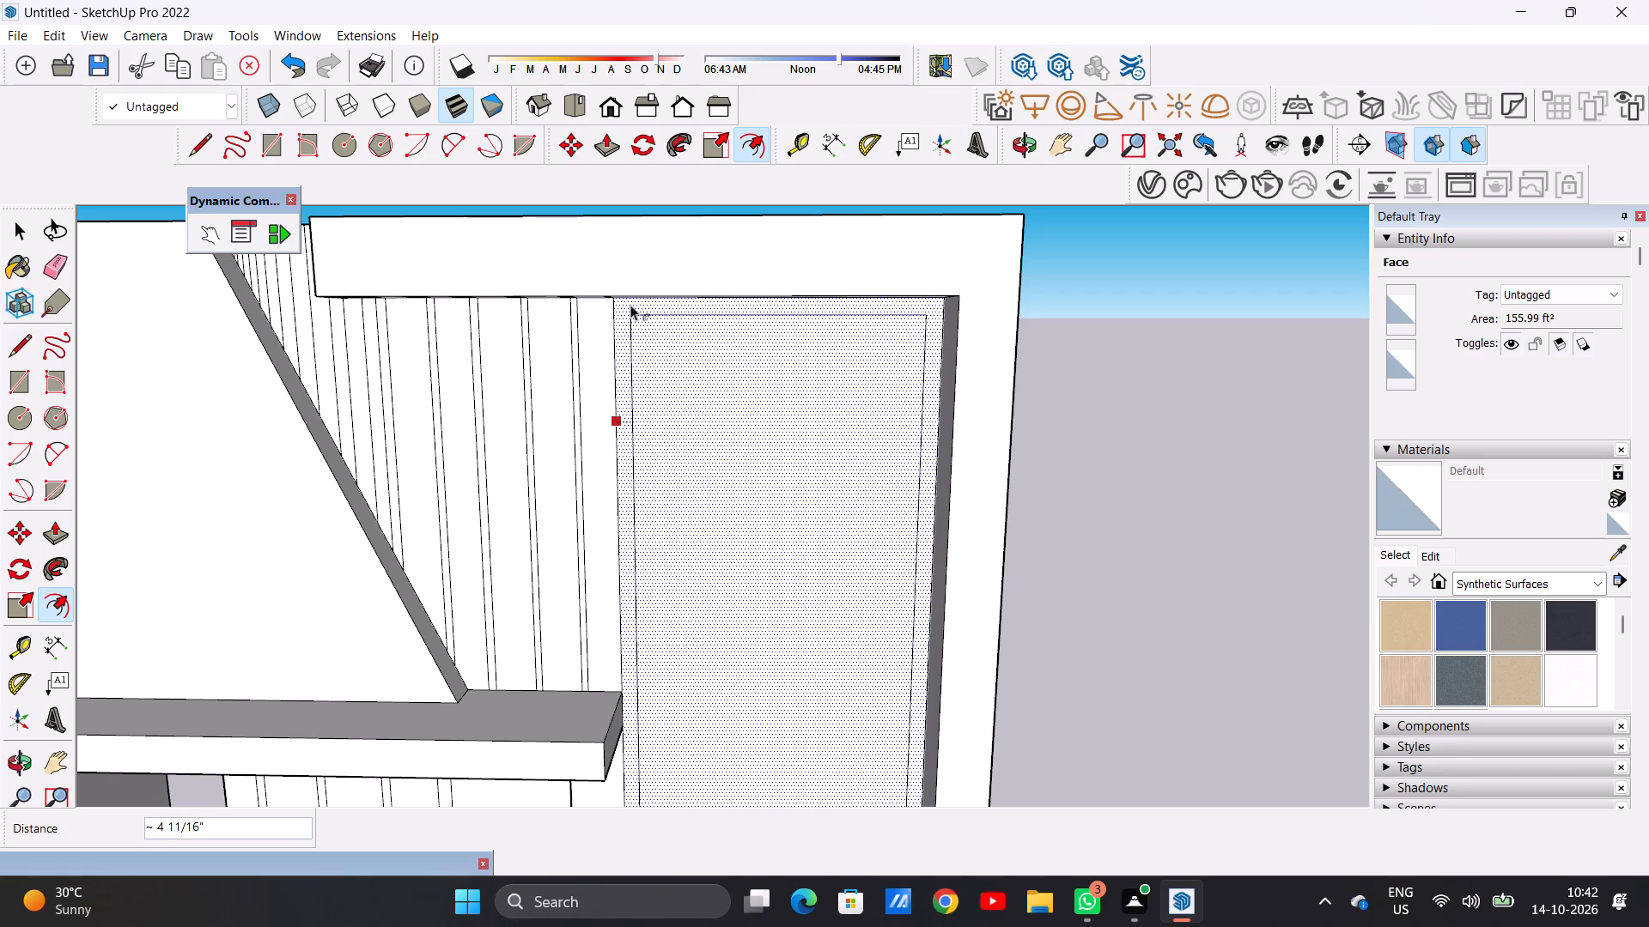
pyautogui.press('space')
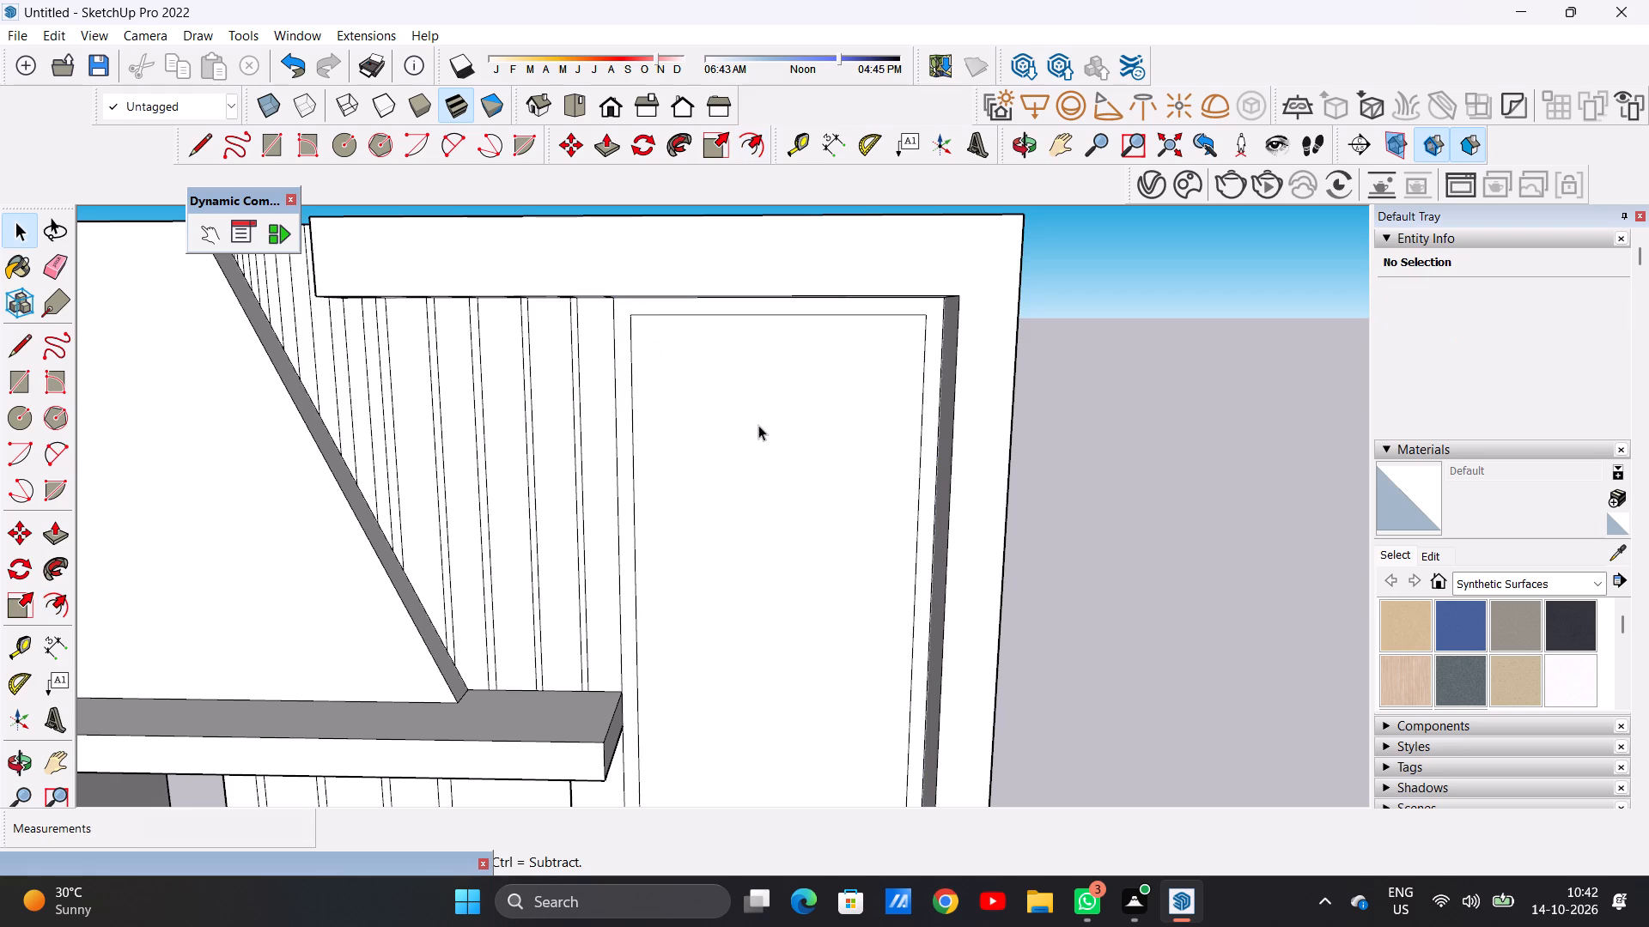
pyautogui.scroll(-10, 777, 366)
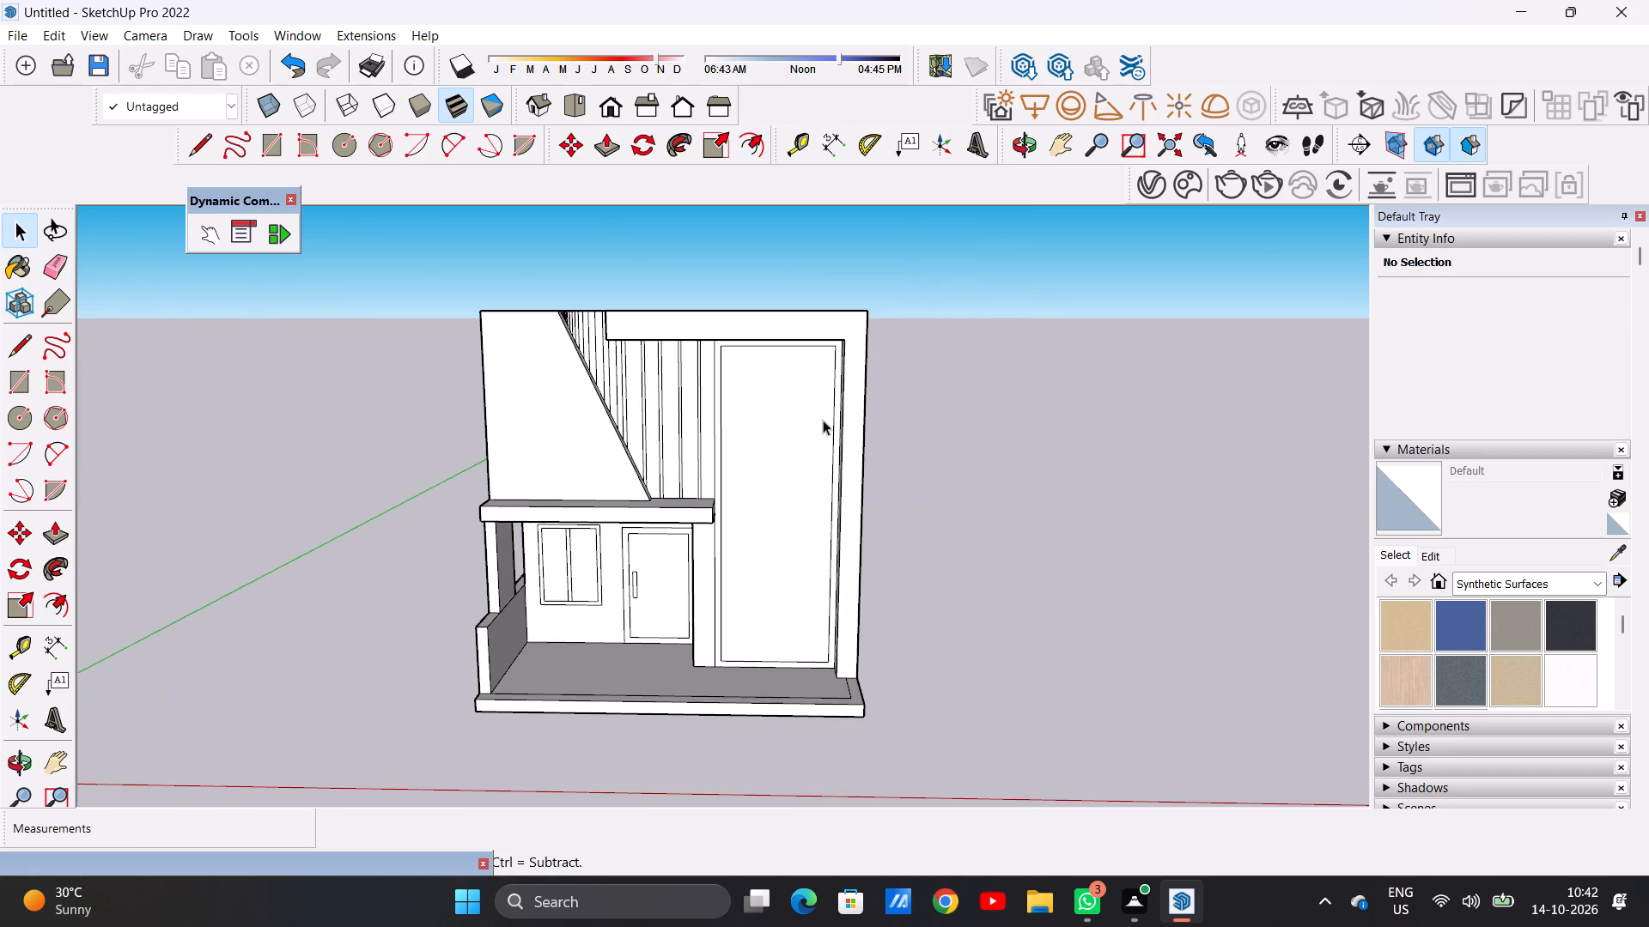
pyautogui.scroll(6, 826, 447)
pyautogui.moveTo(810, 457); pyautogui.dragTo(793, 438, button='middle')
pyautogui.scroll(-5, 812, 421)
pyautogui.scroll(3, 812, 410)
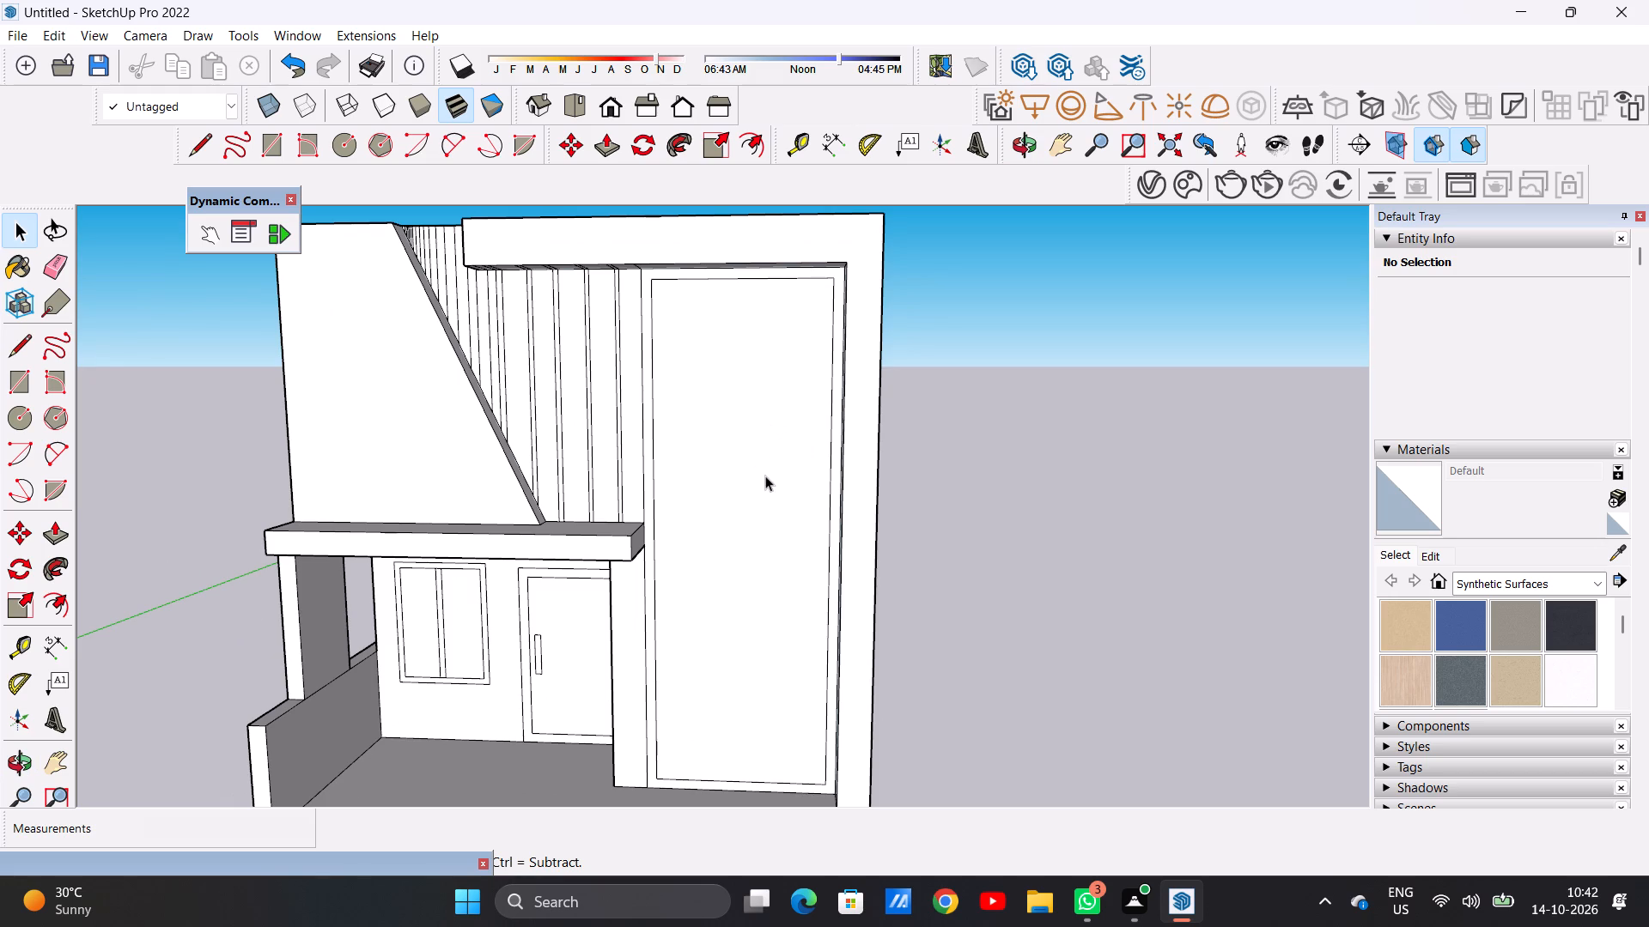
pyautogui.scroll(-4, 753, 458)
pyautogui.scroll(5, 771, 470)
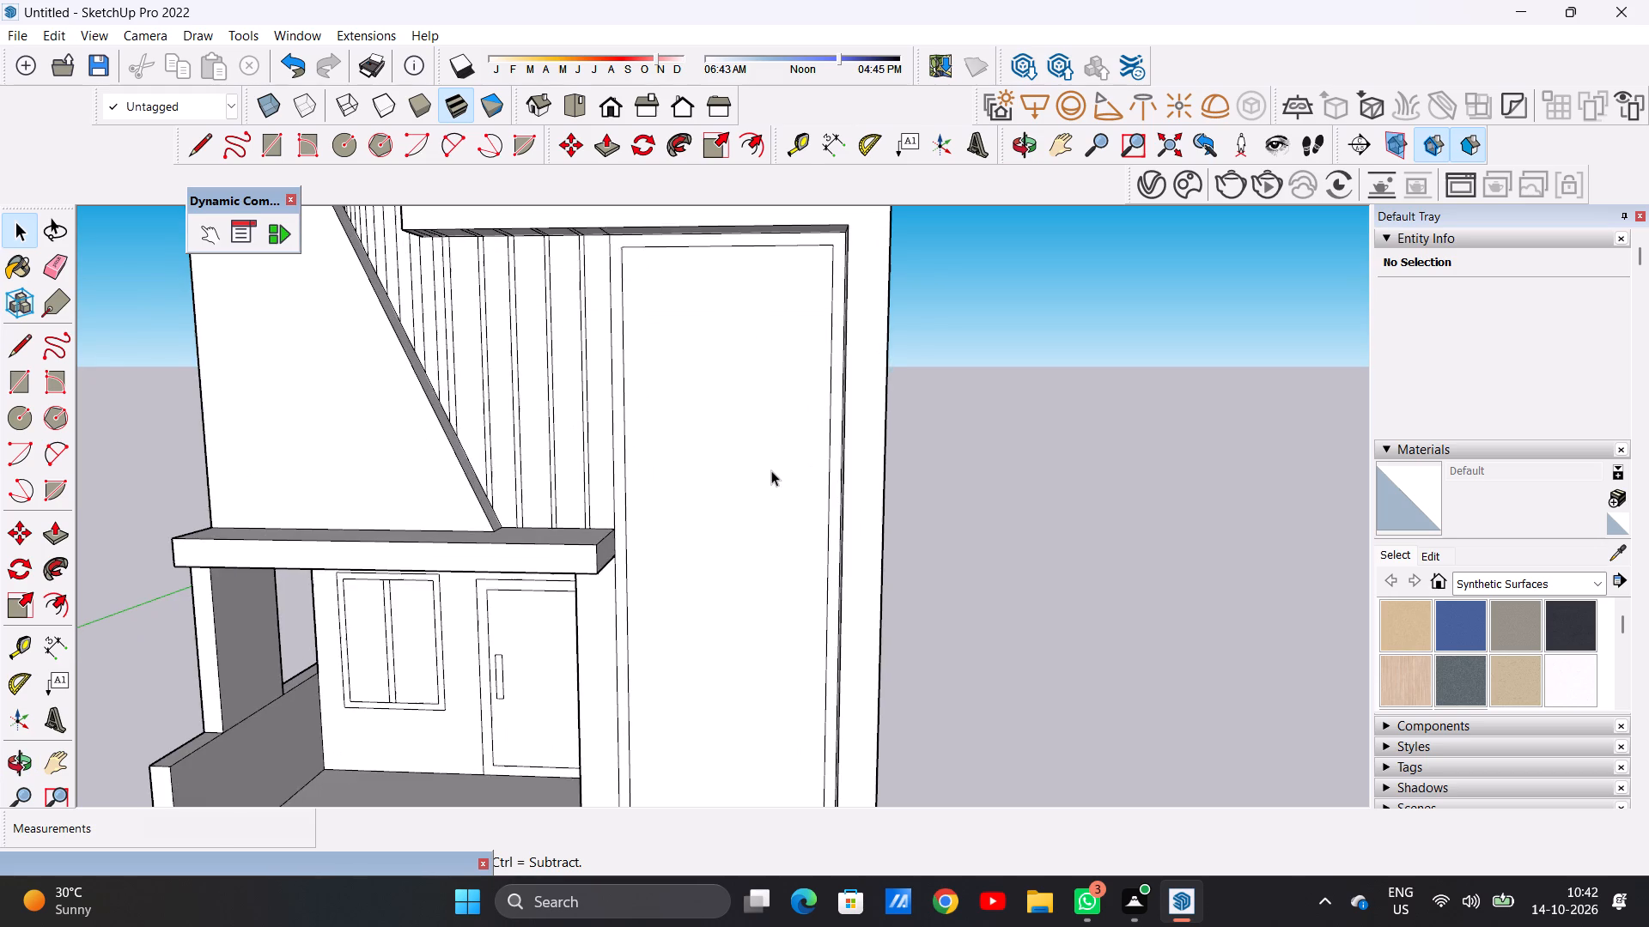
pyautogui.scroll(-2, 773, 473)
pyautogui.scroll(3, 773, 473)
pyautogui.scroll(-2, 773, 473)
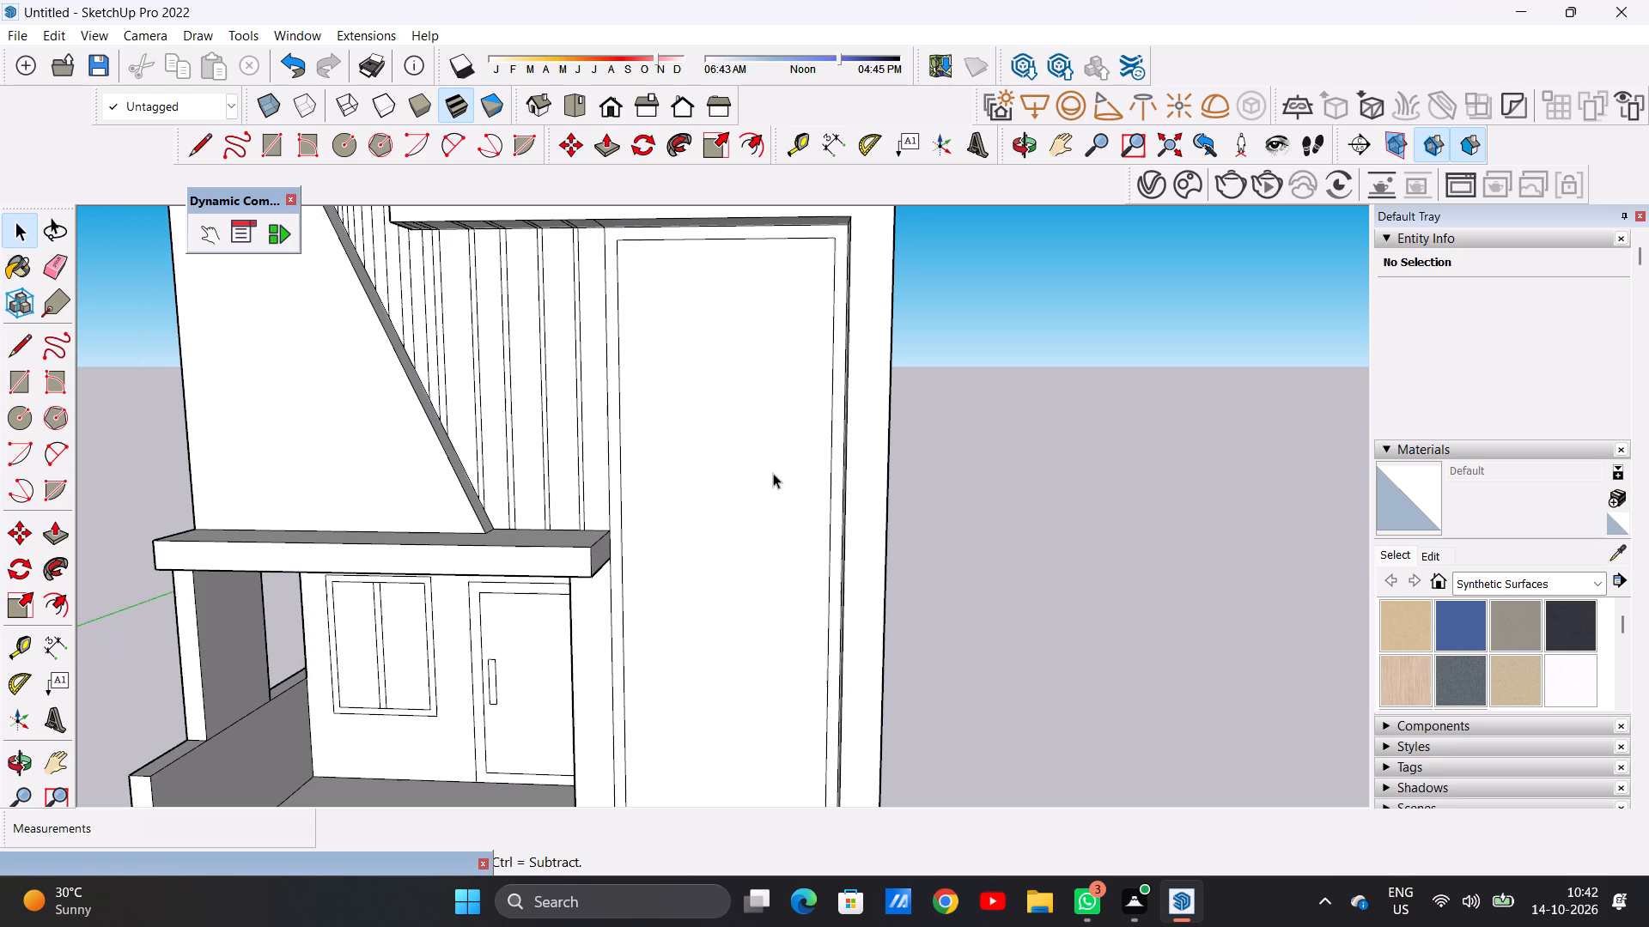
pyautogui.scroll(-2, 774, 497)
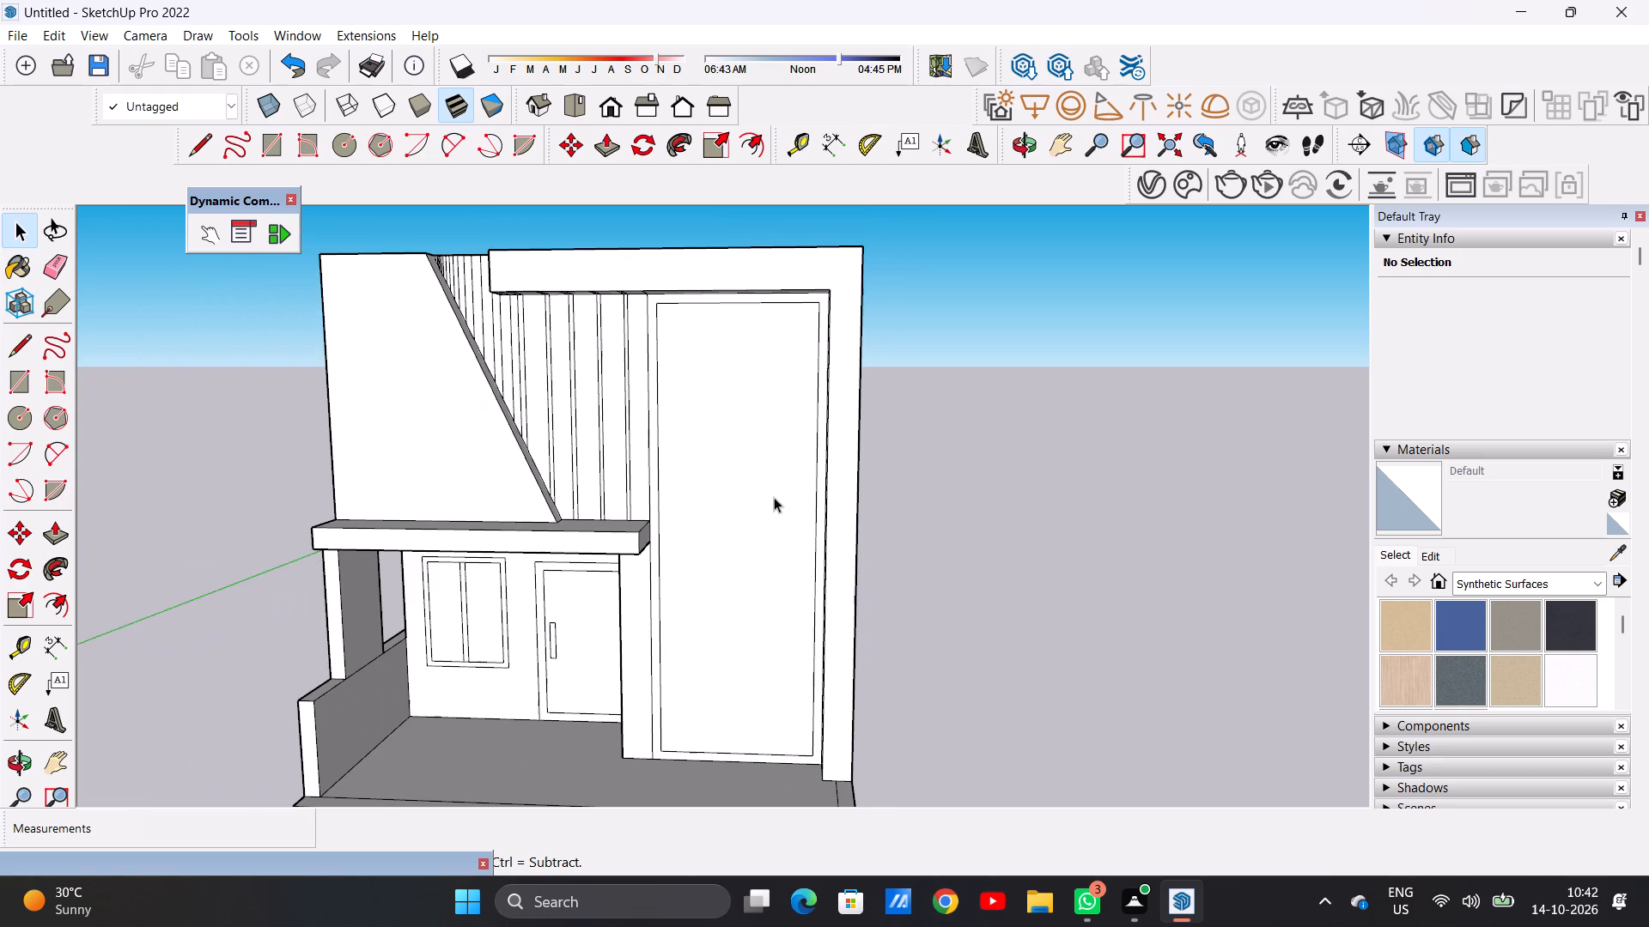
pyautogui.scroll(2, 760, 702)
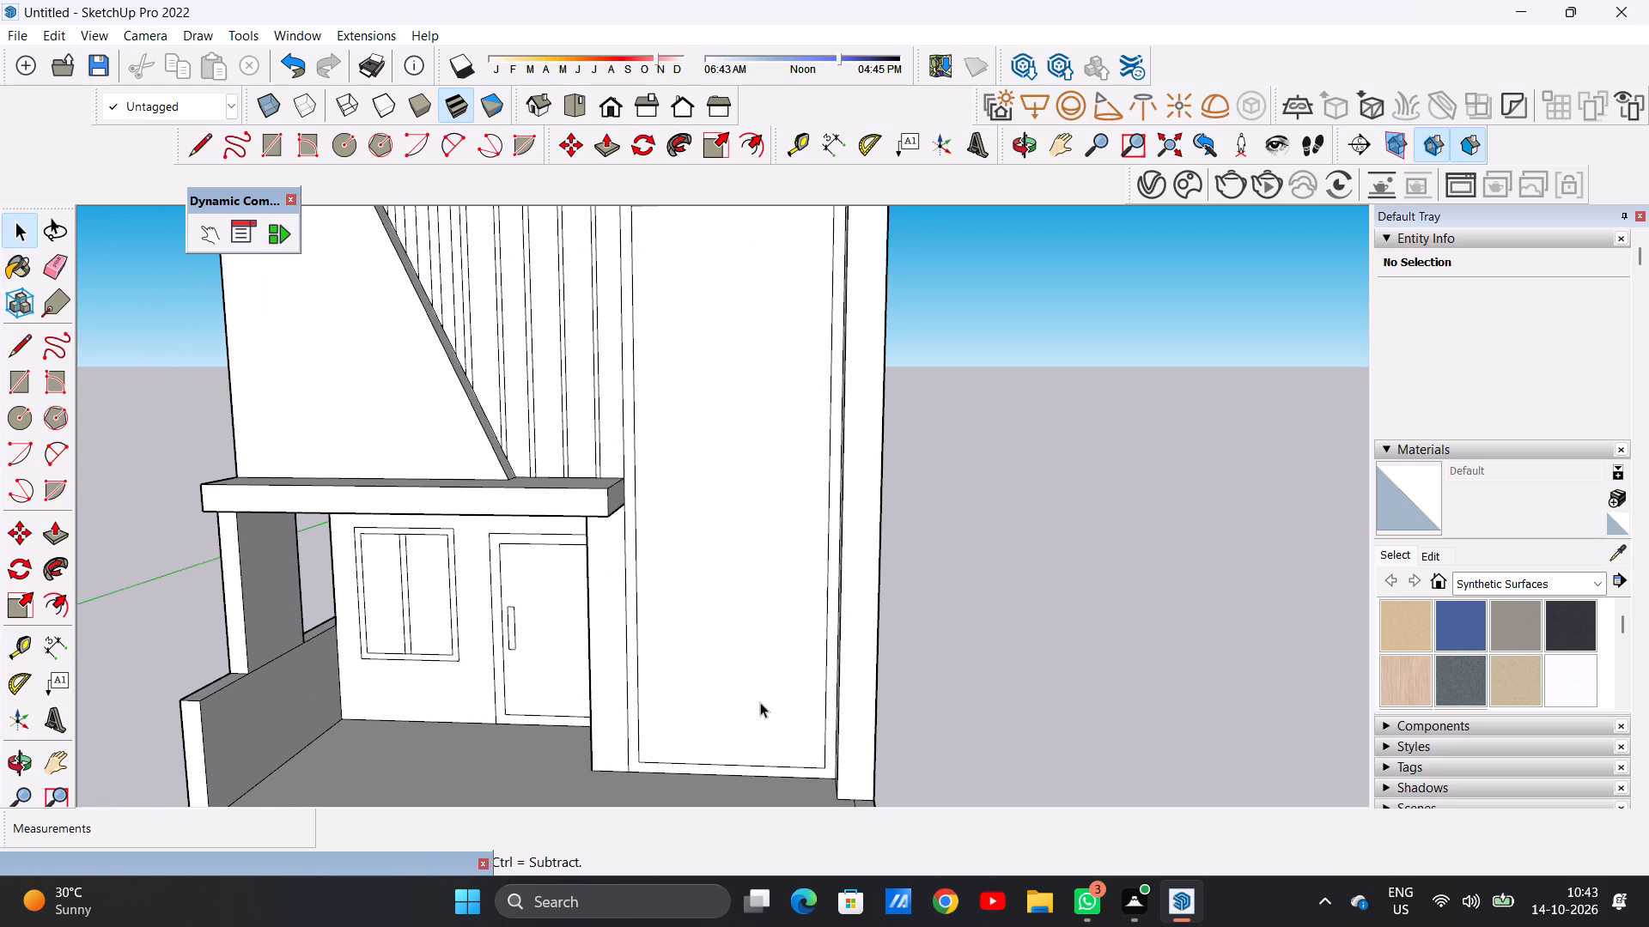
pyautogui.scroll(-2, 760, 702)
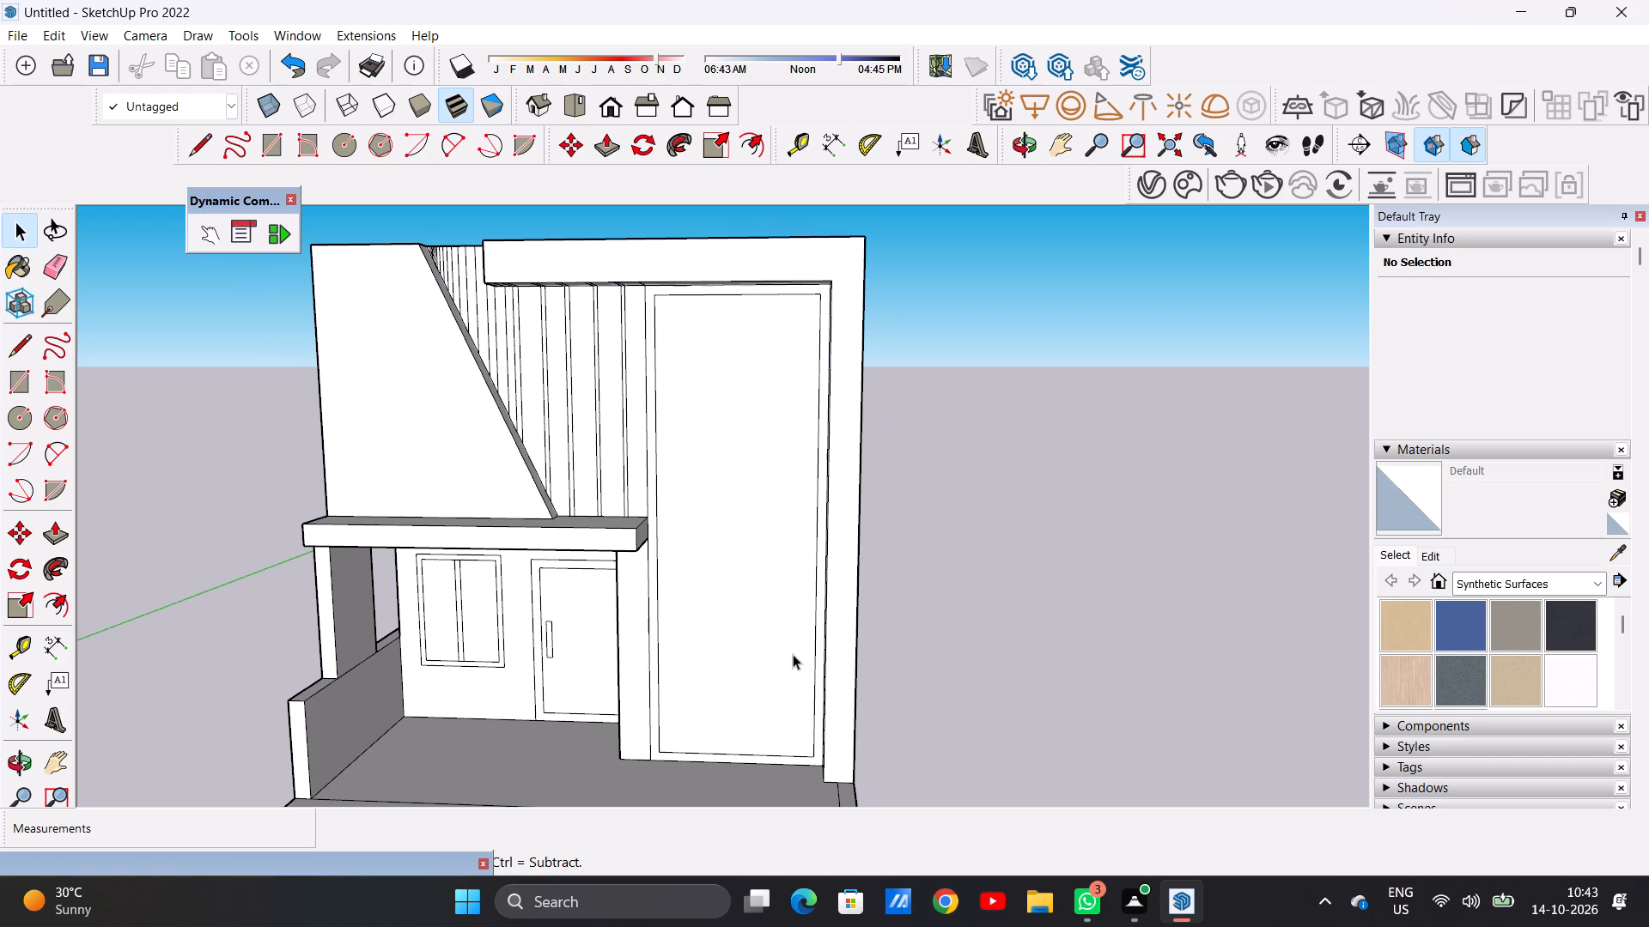
# Draw a vertical line about 19' 9 3/8" long across the inset tower panel, from its top edge to its bottom edge.
pyautogui.press('l')
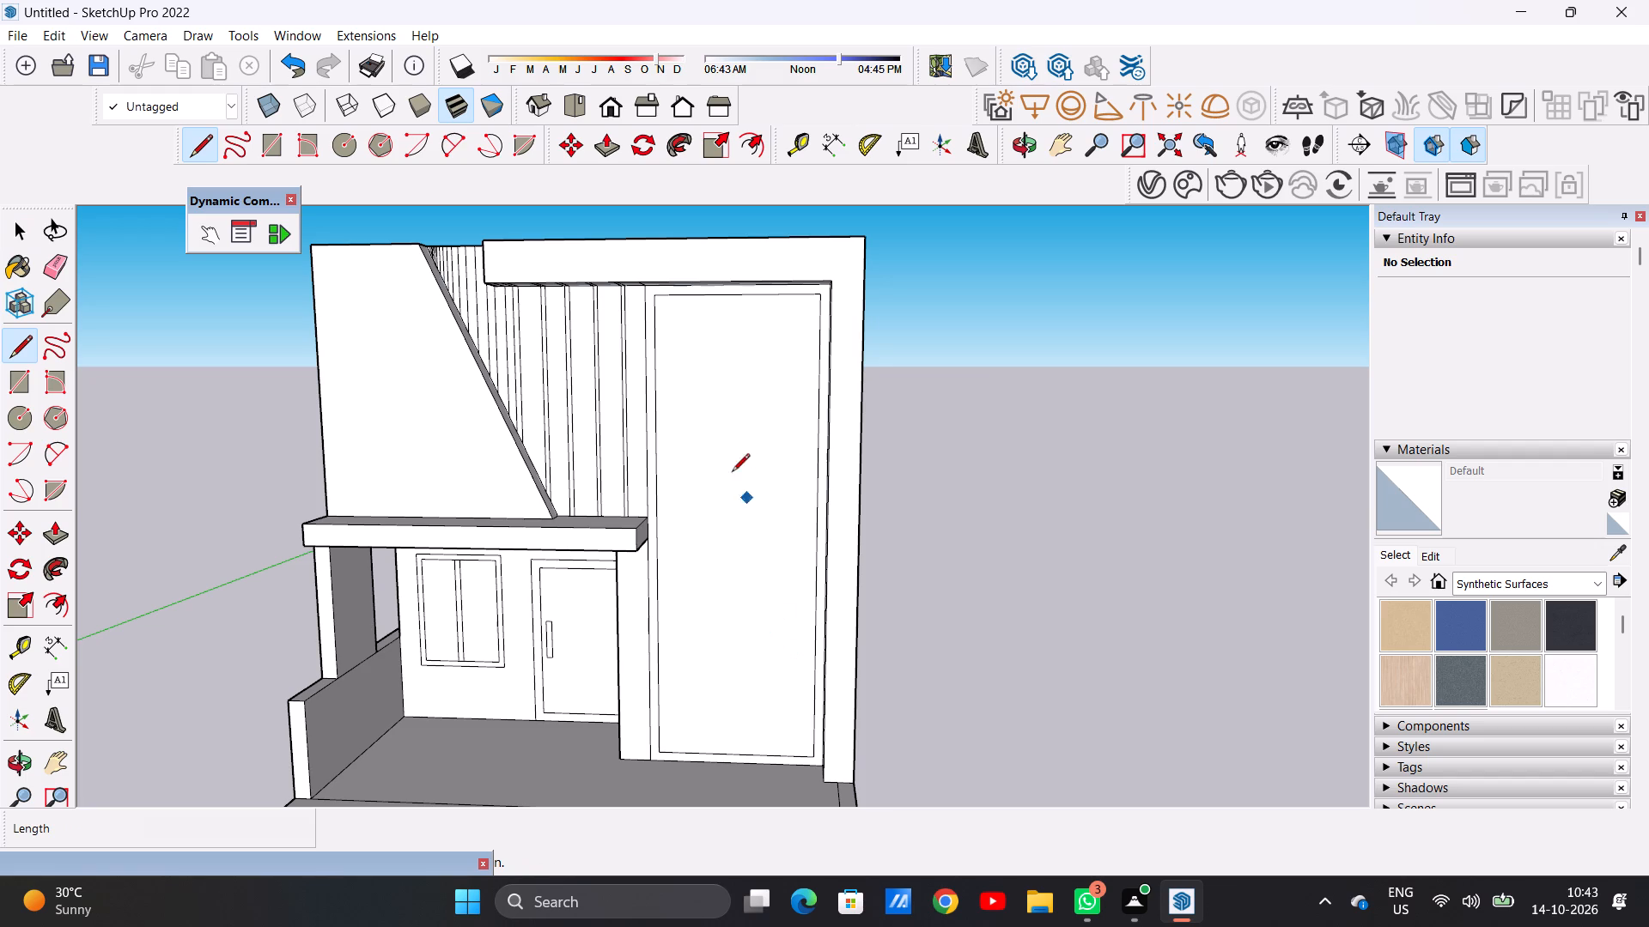
pyautogui.click(704, 294)
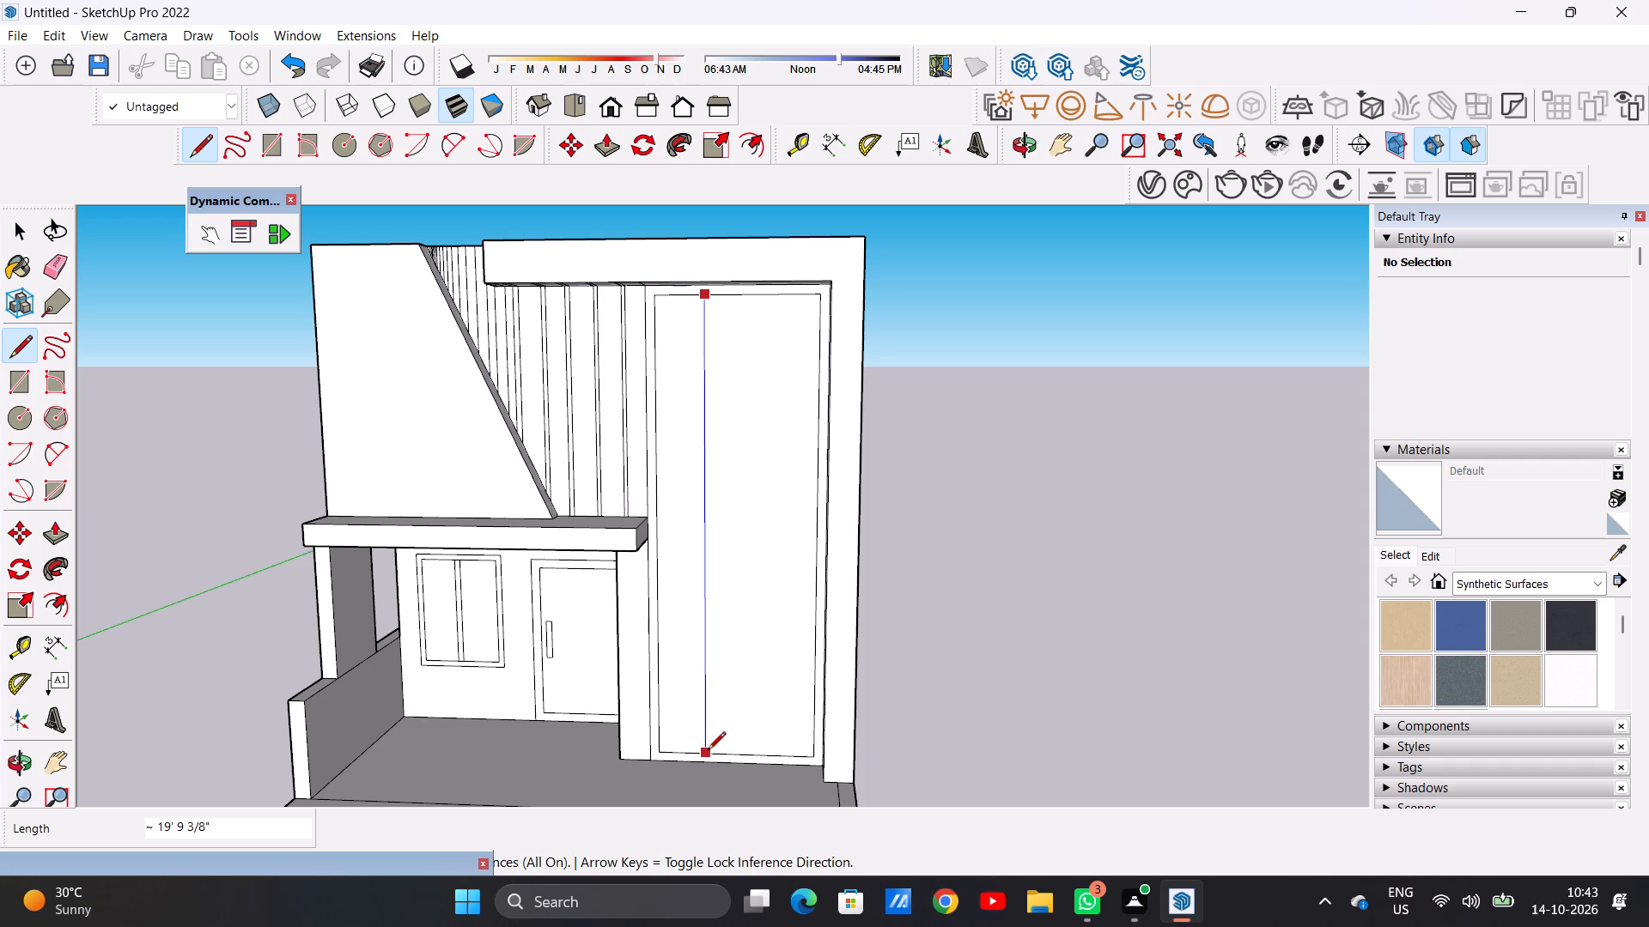
pyautogui.click(708, 751)
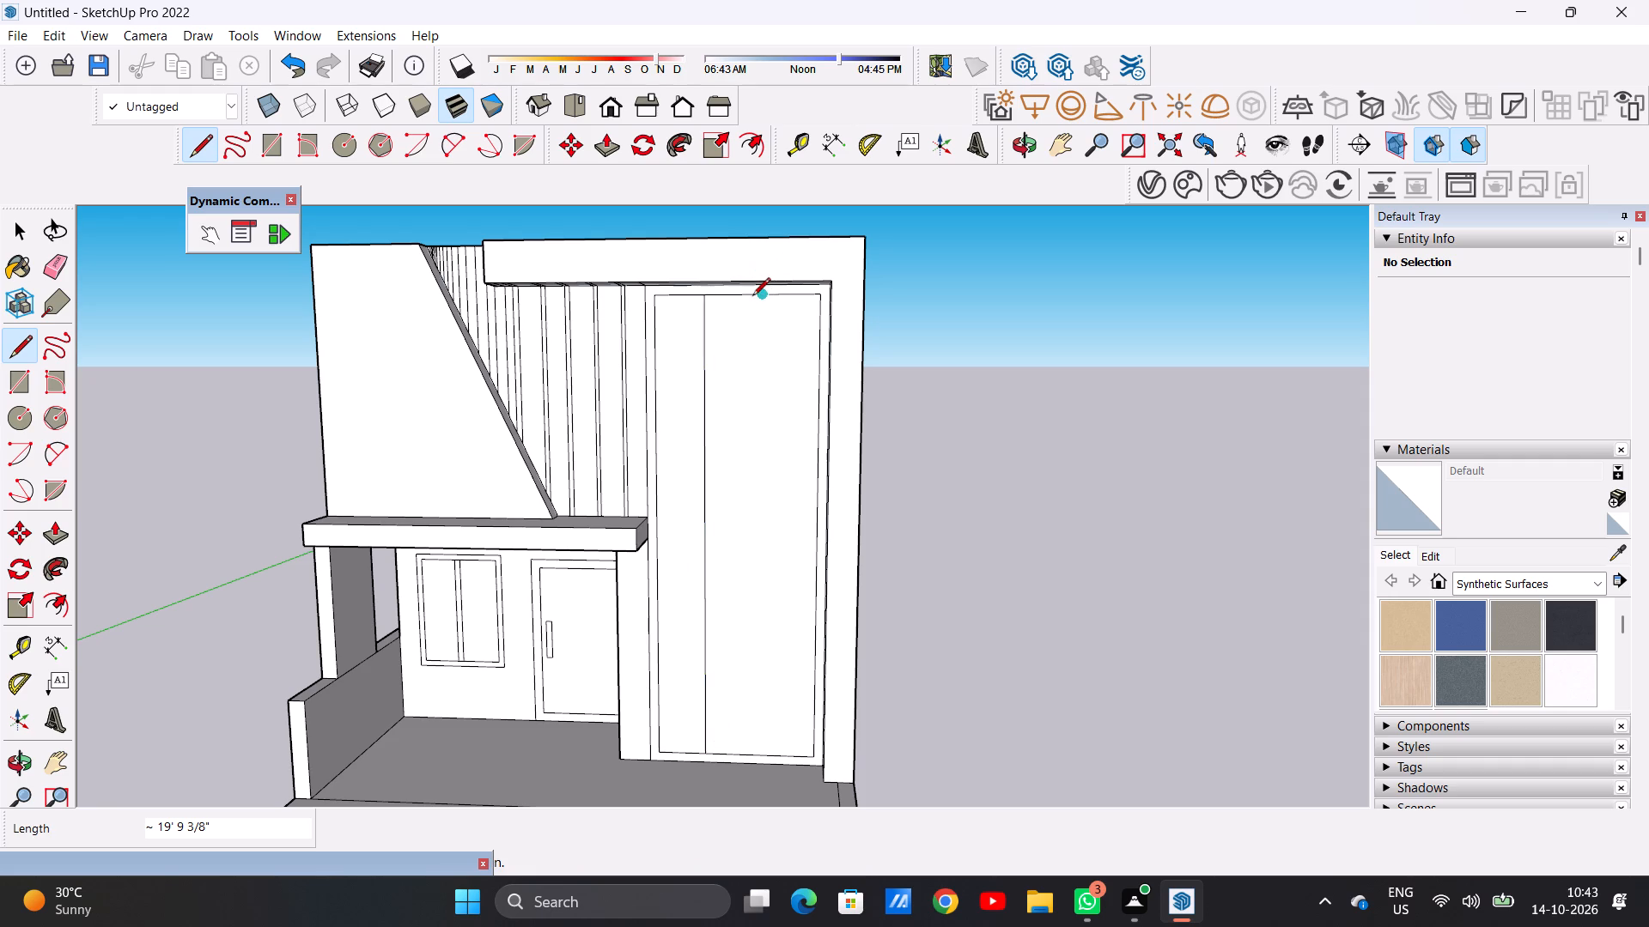
# Draw a second vertical line about 19' 9 3/8" long across the inset tower panel, closely beside the existing one, to outline a narrow strip.
pyautogui.scroll(6, 716, 344)
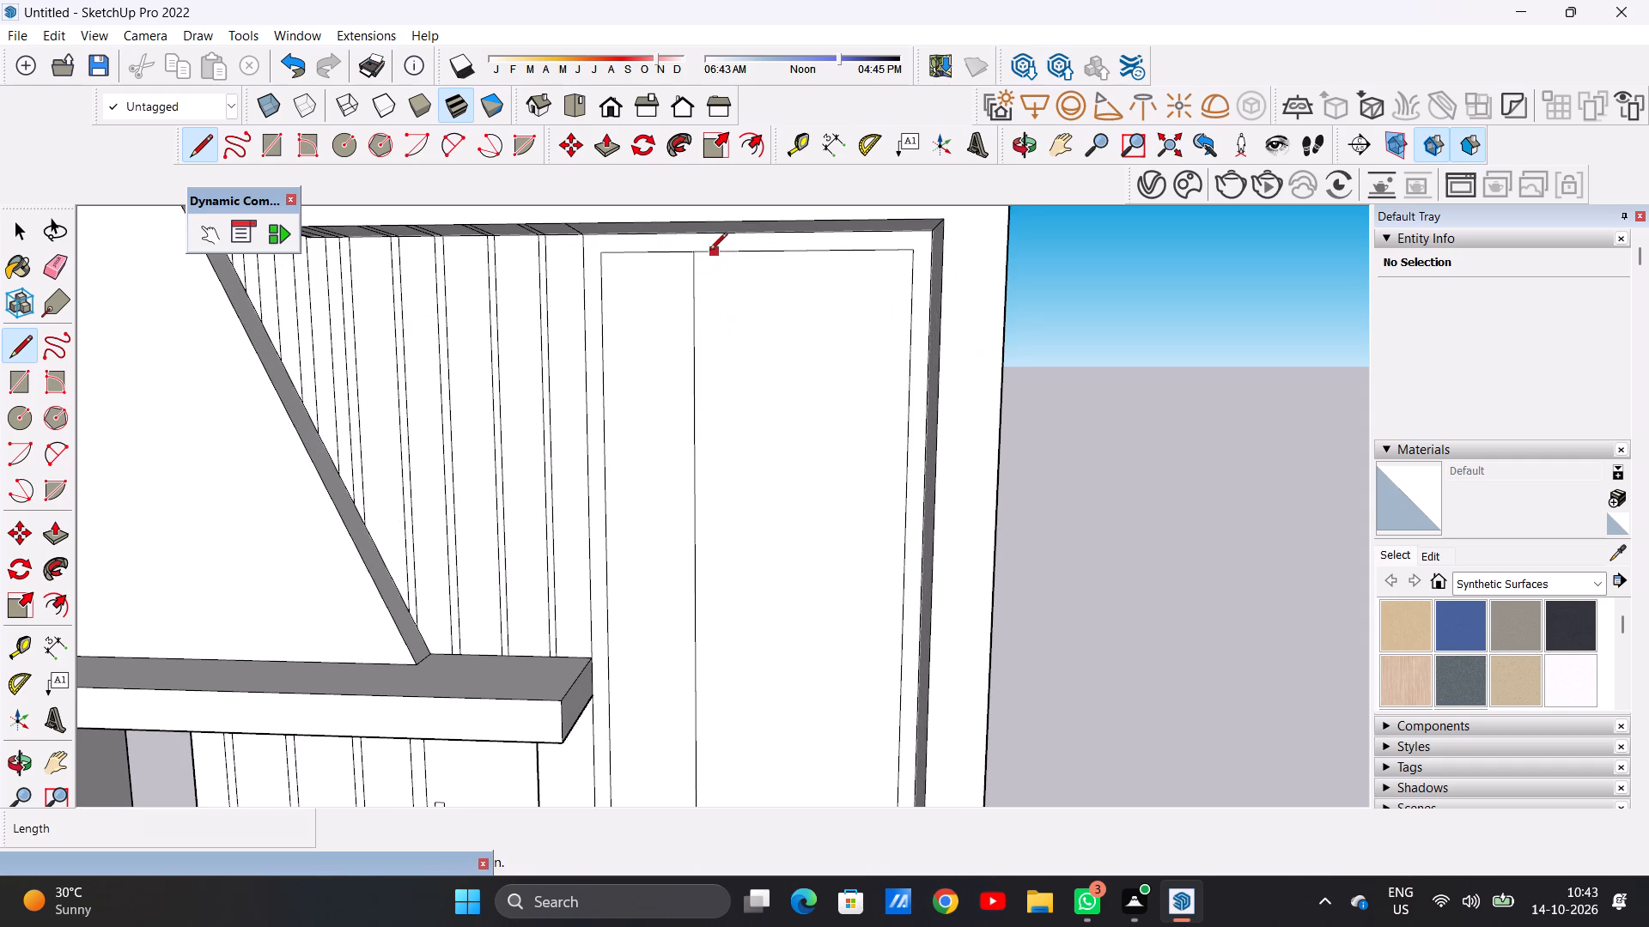
pyautogui.click(706, 256)
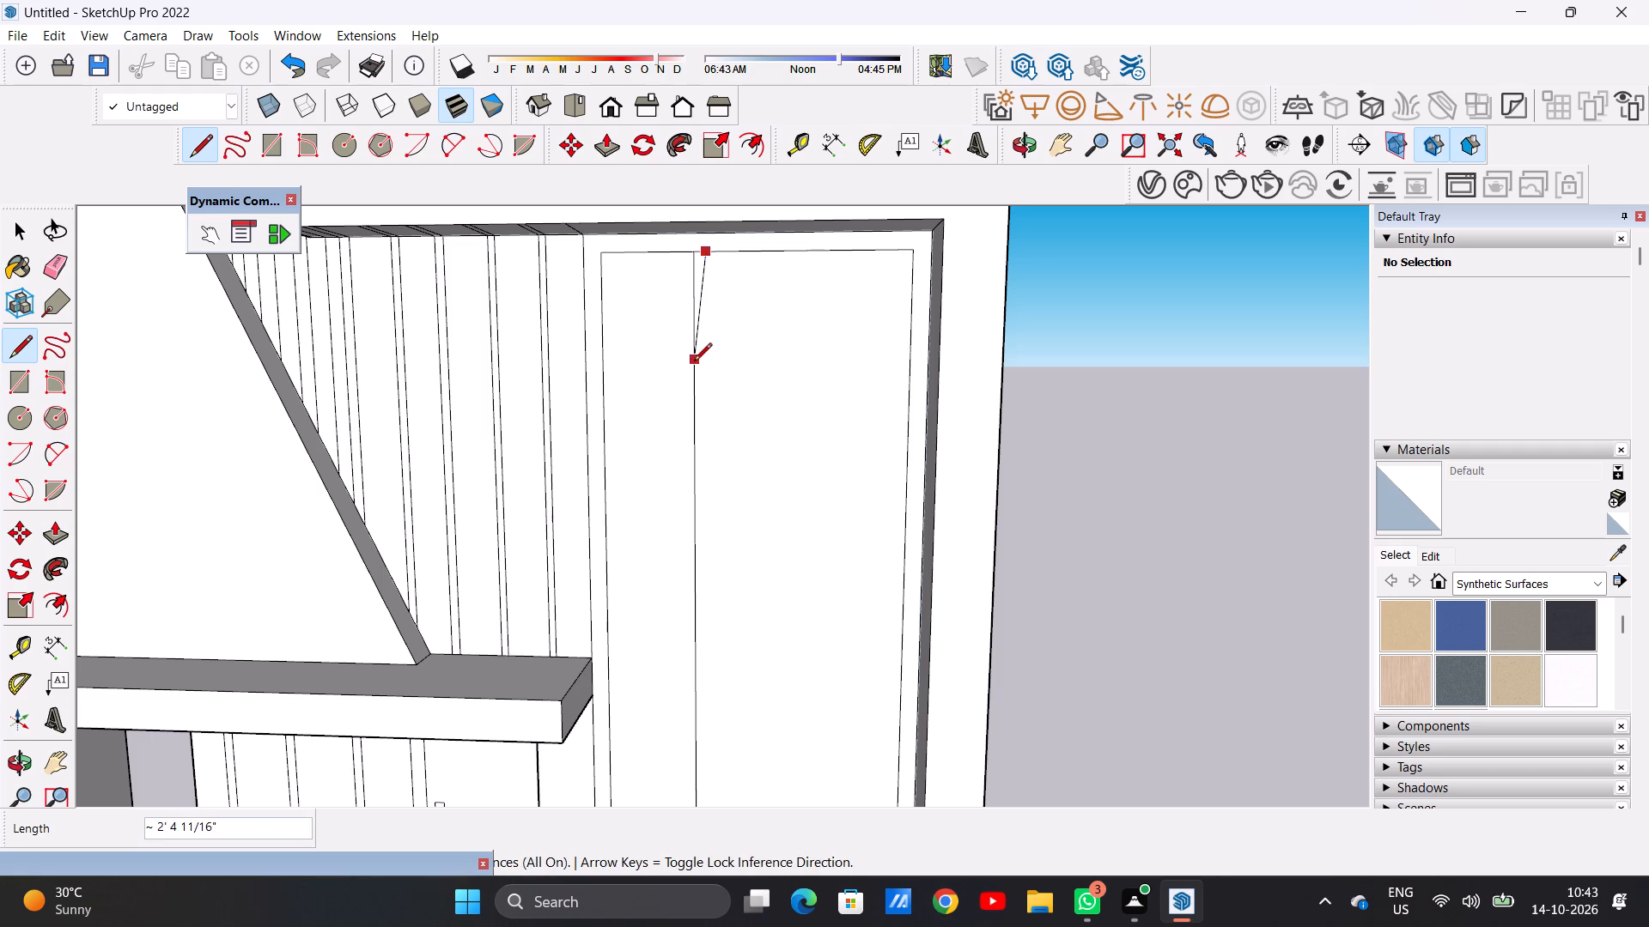
pyautogui.scroll(-13, 694, 362)
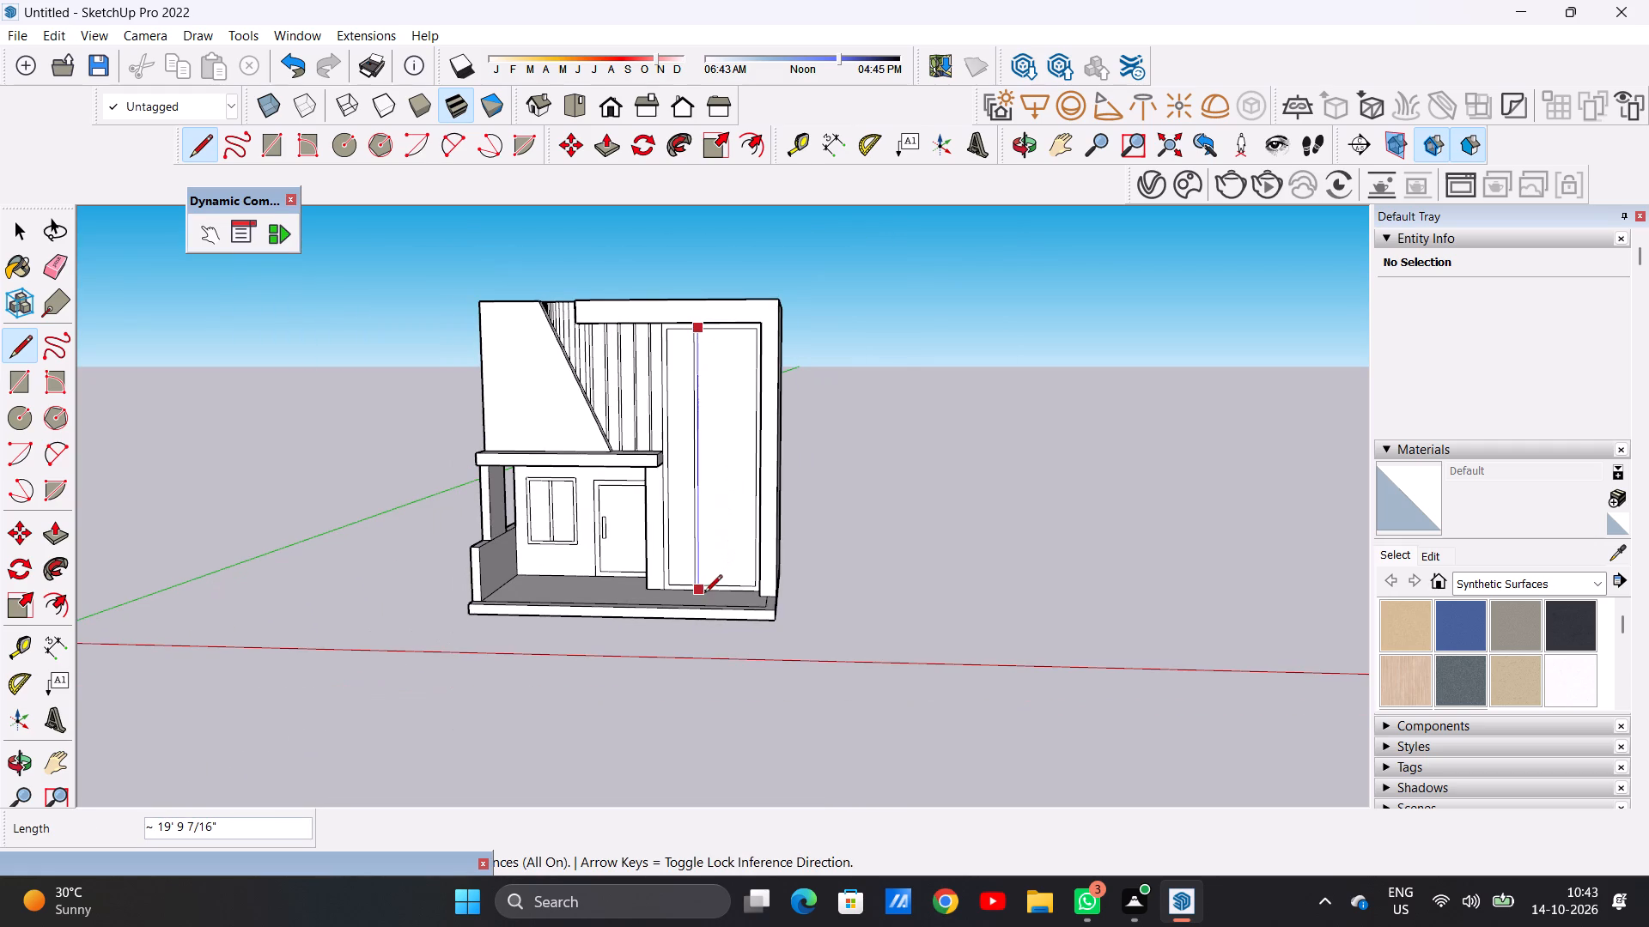
pyautogui.scroll(12, 702, 591)
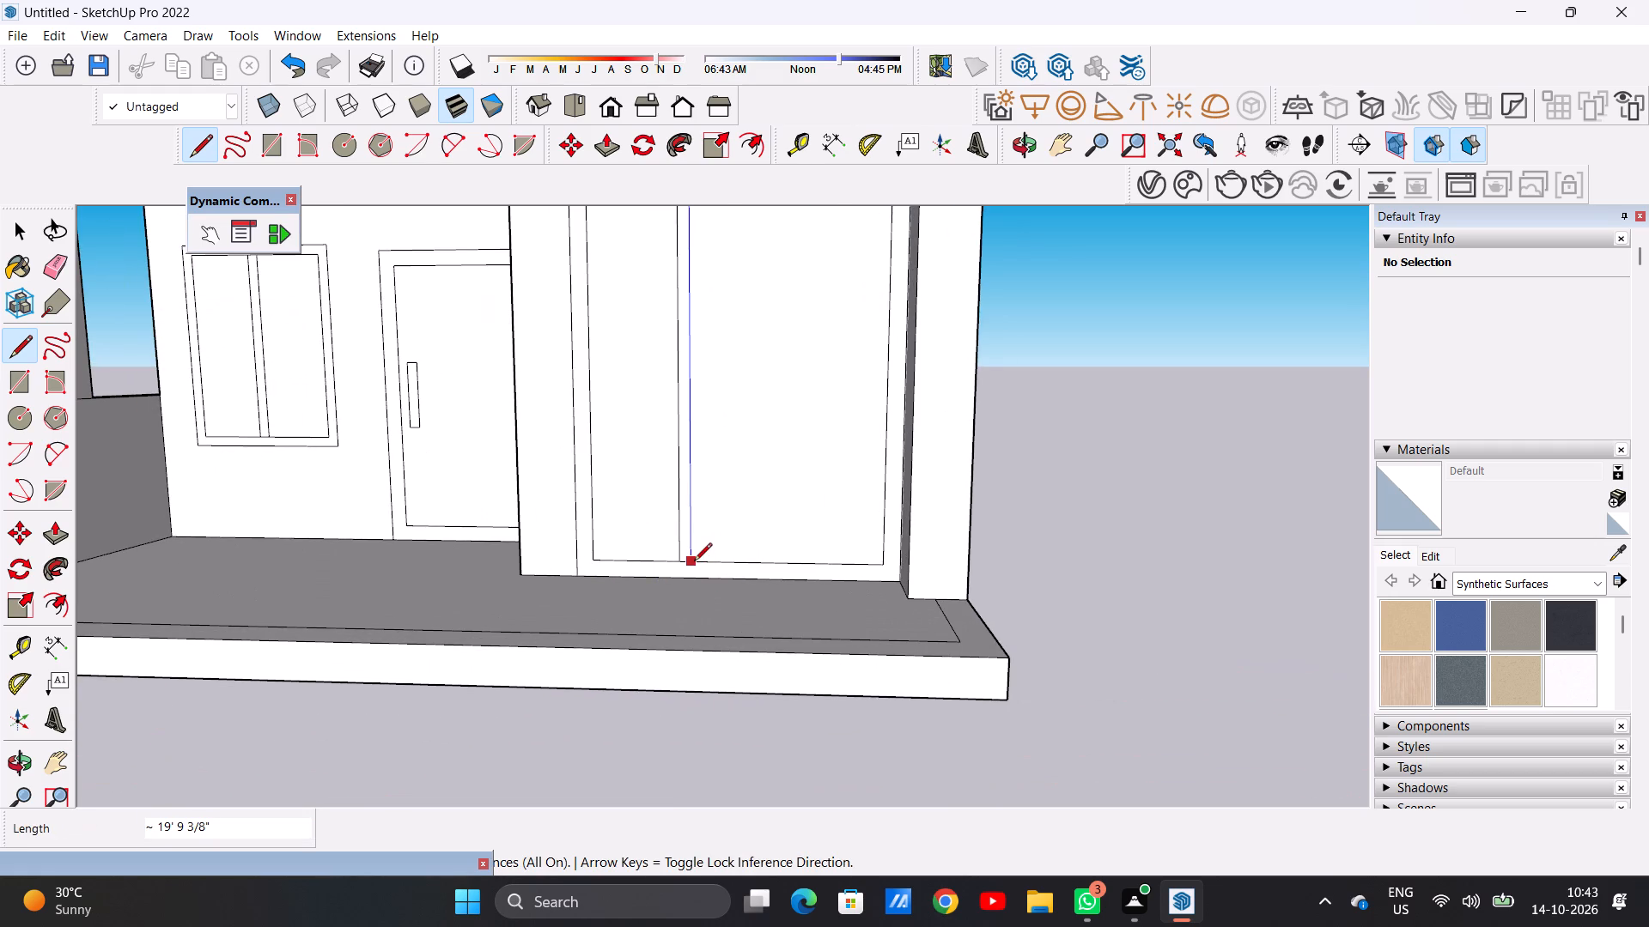
pyautogui.click(694, 562)
pyautogui.press('space')
# Copy the narrow vertical strip about 2' 7 7/8" along the bottom edge of the inset tower panel toward the tower's outer side.
pyautogui.scroll(-12, 631, 536)
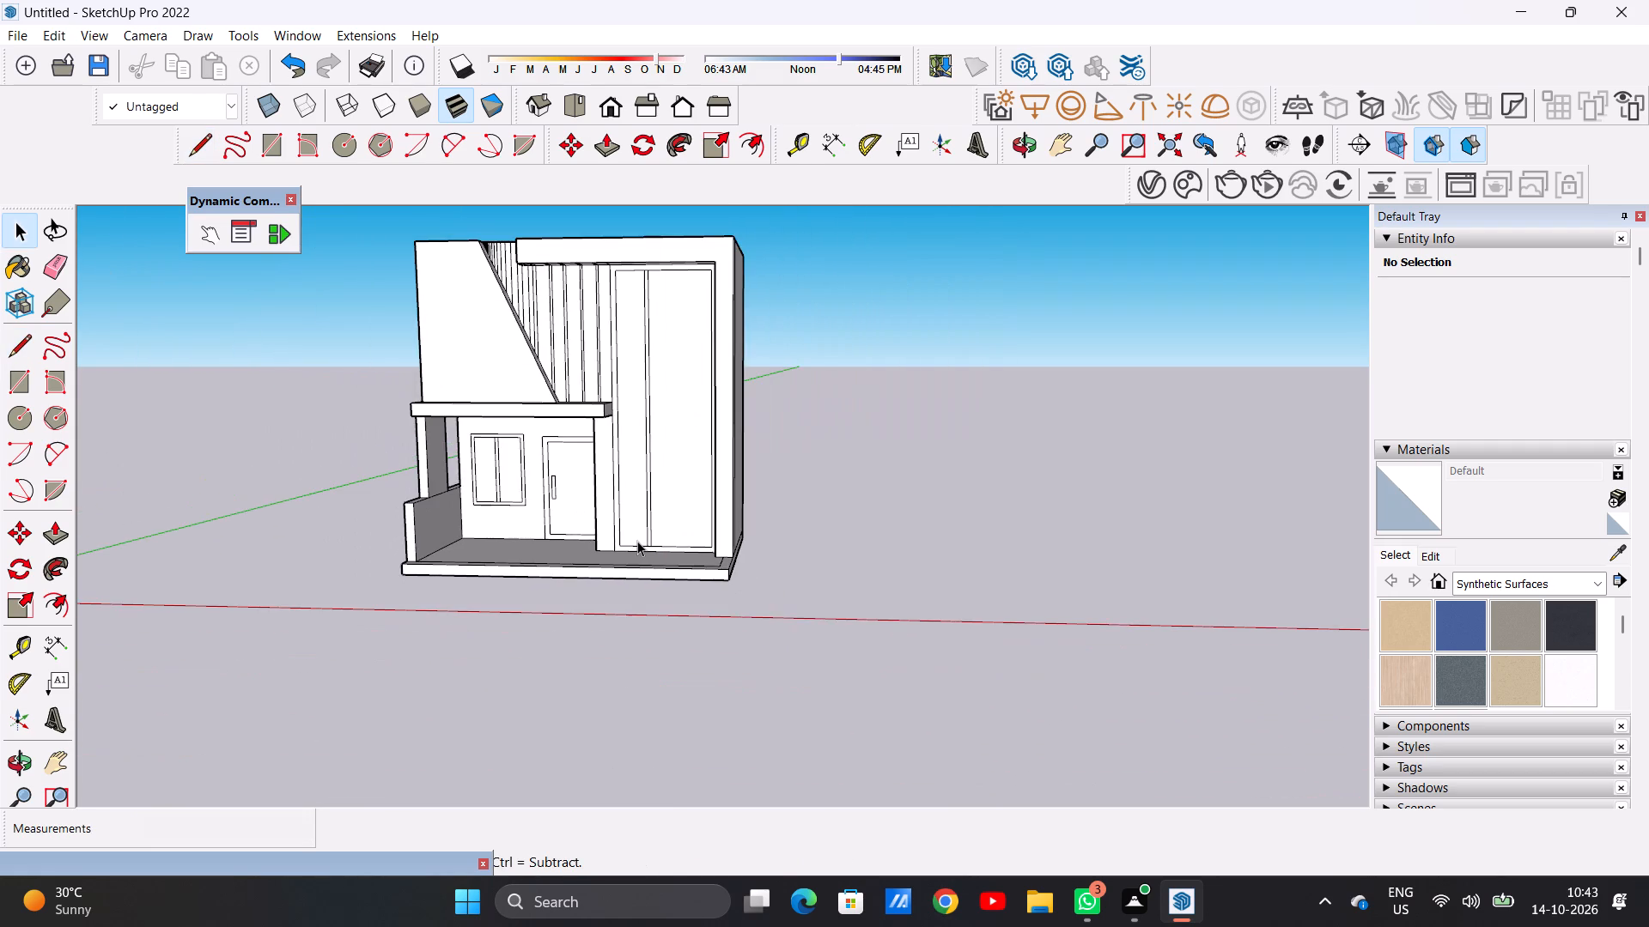
pyautogui.scroll(13, 638, 541)
pyautogui.doubleClick(677, 550)
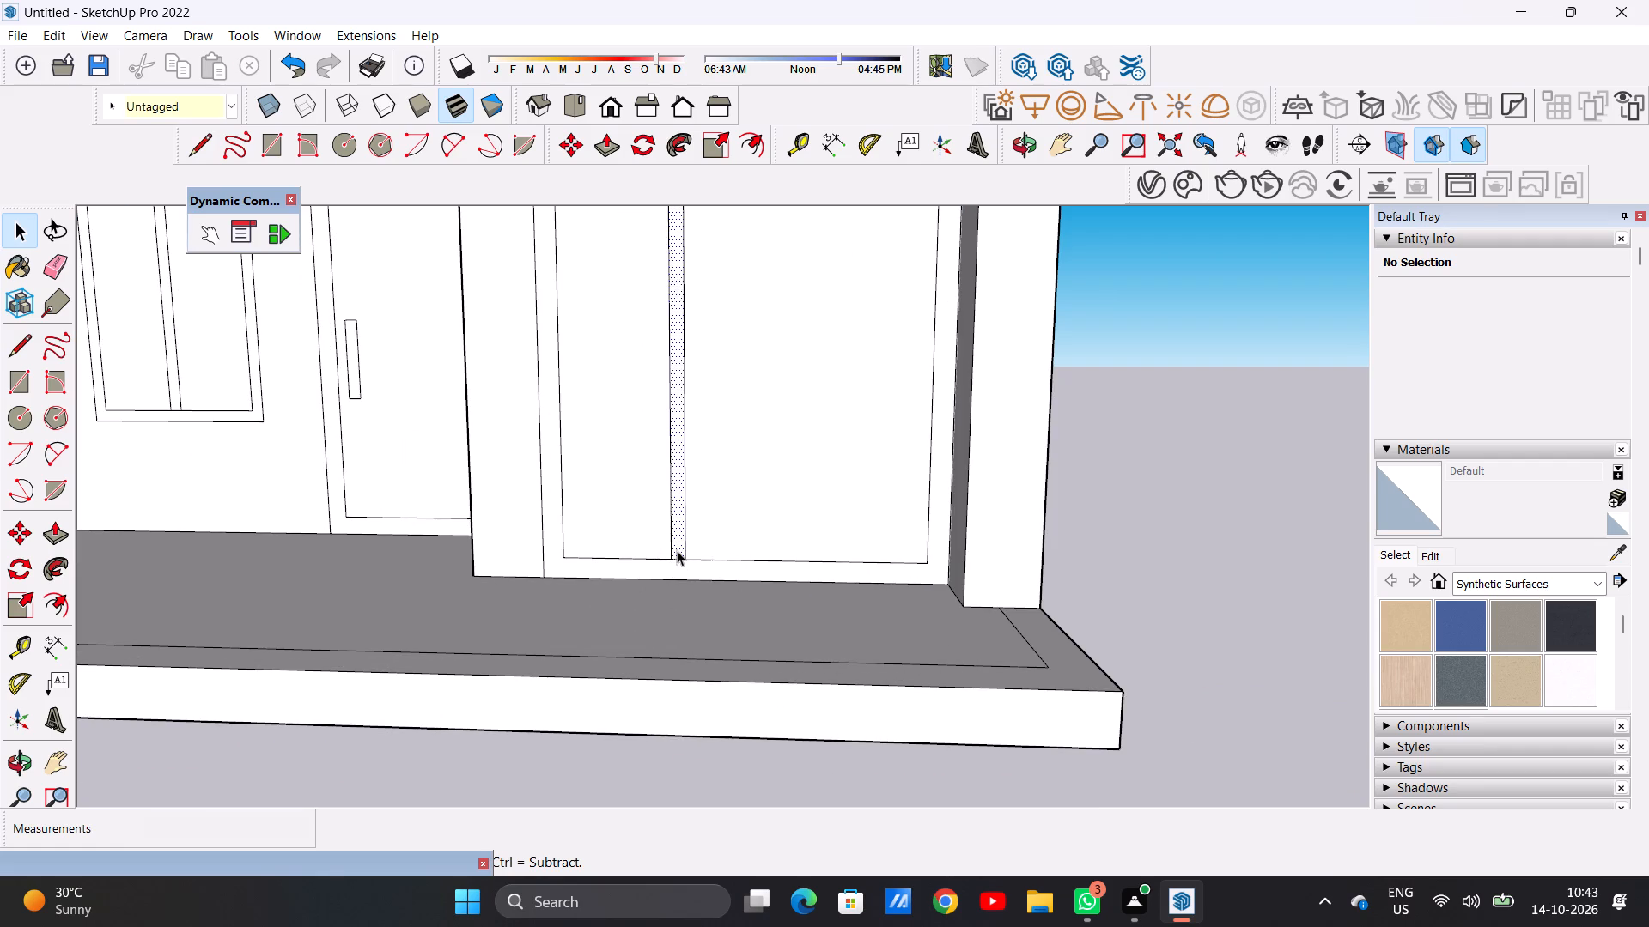
pyautogui.press('m')
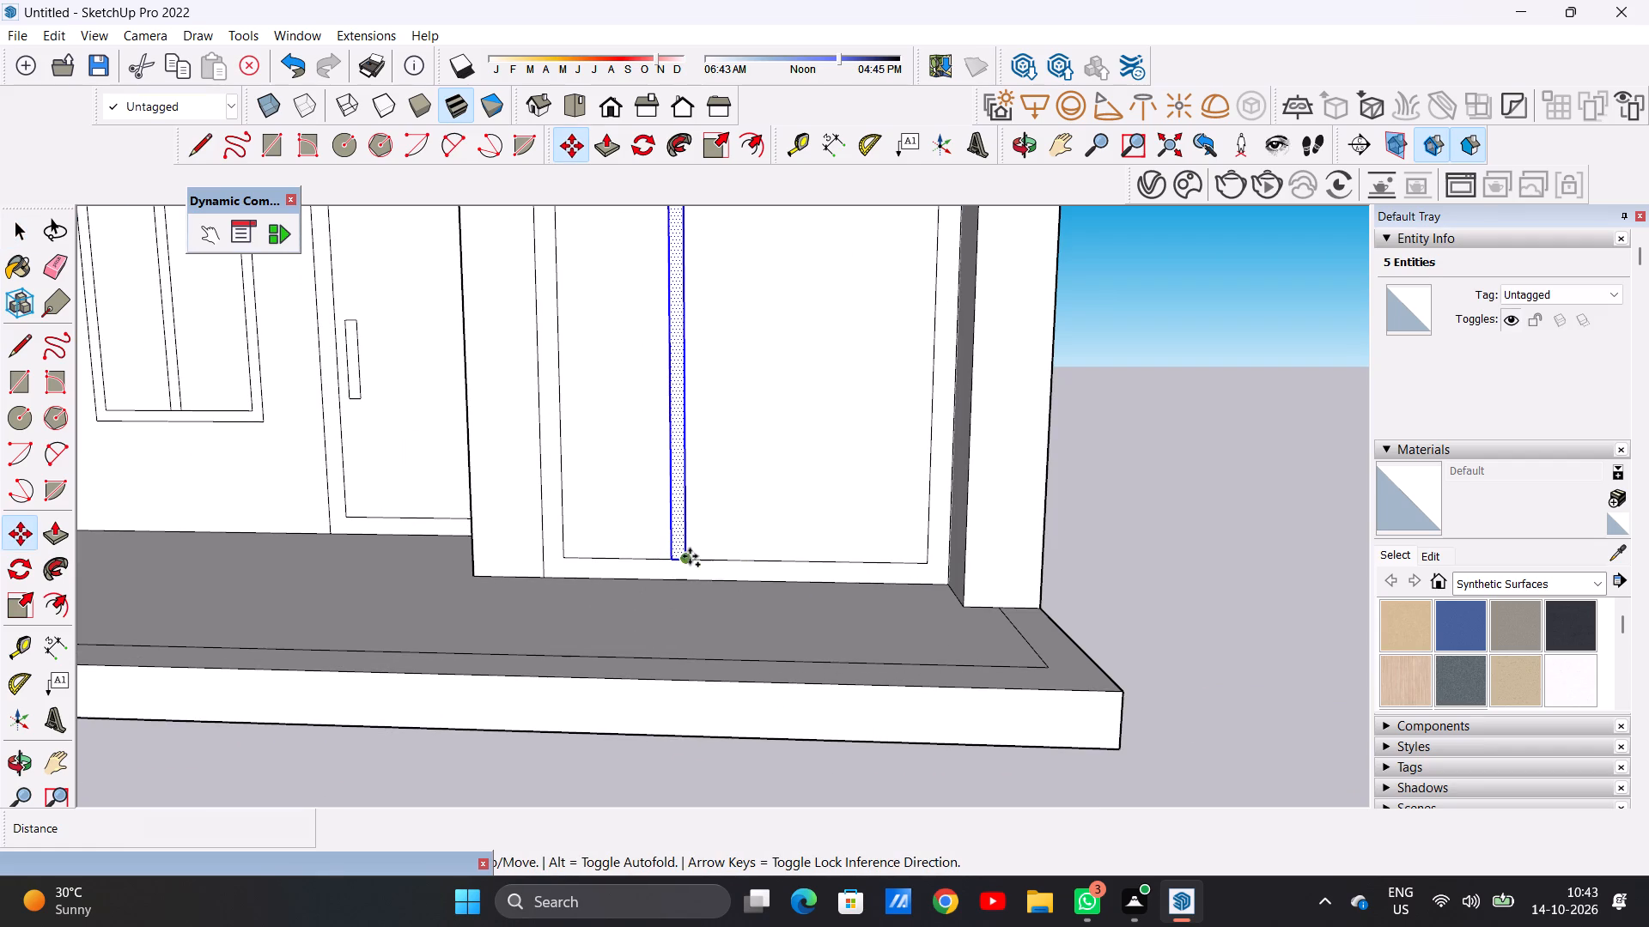
pyautogui.click(690, 556)
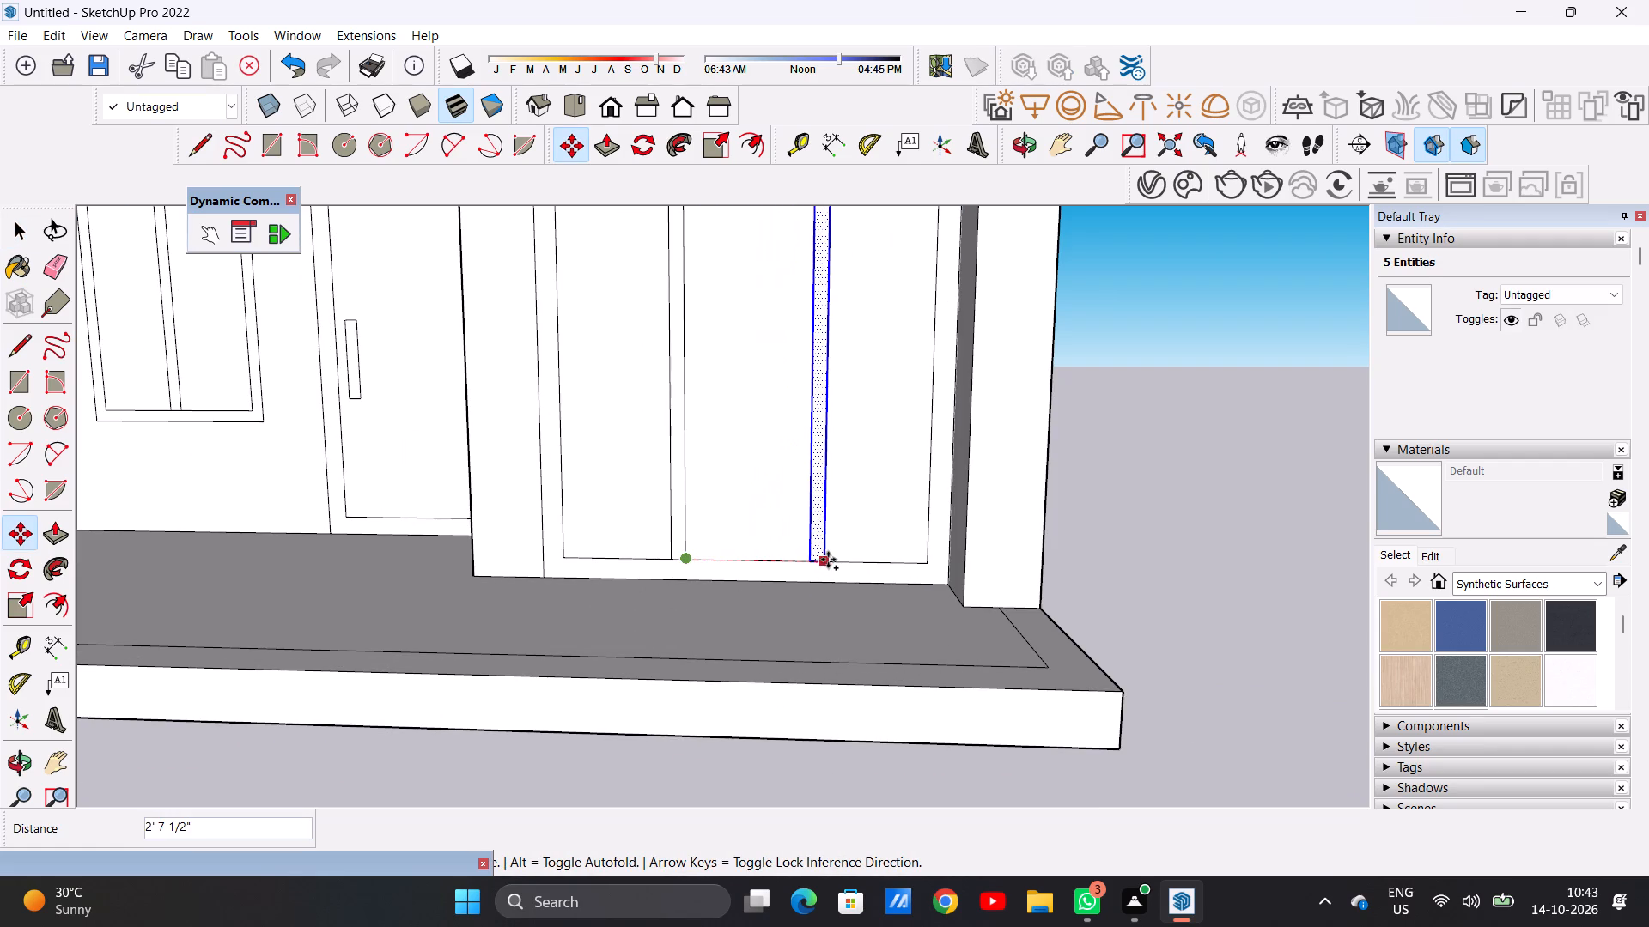
pyautogui.click(828, 560)
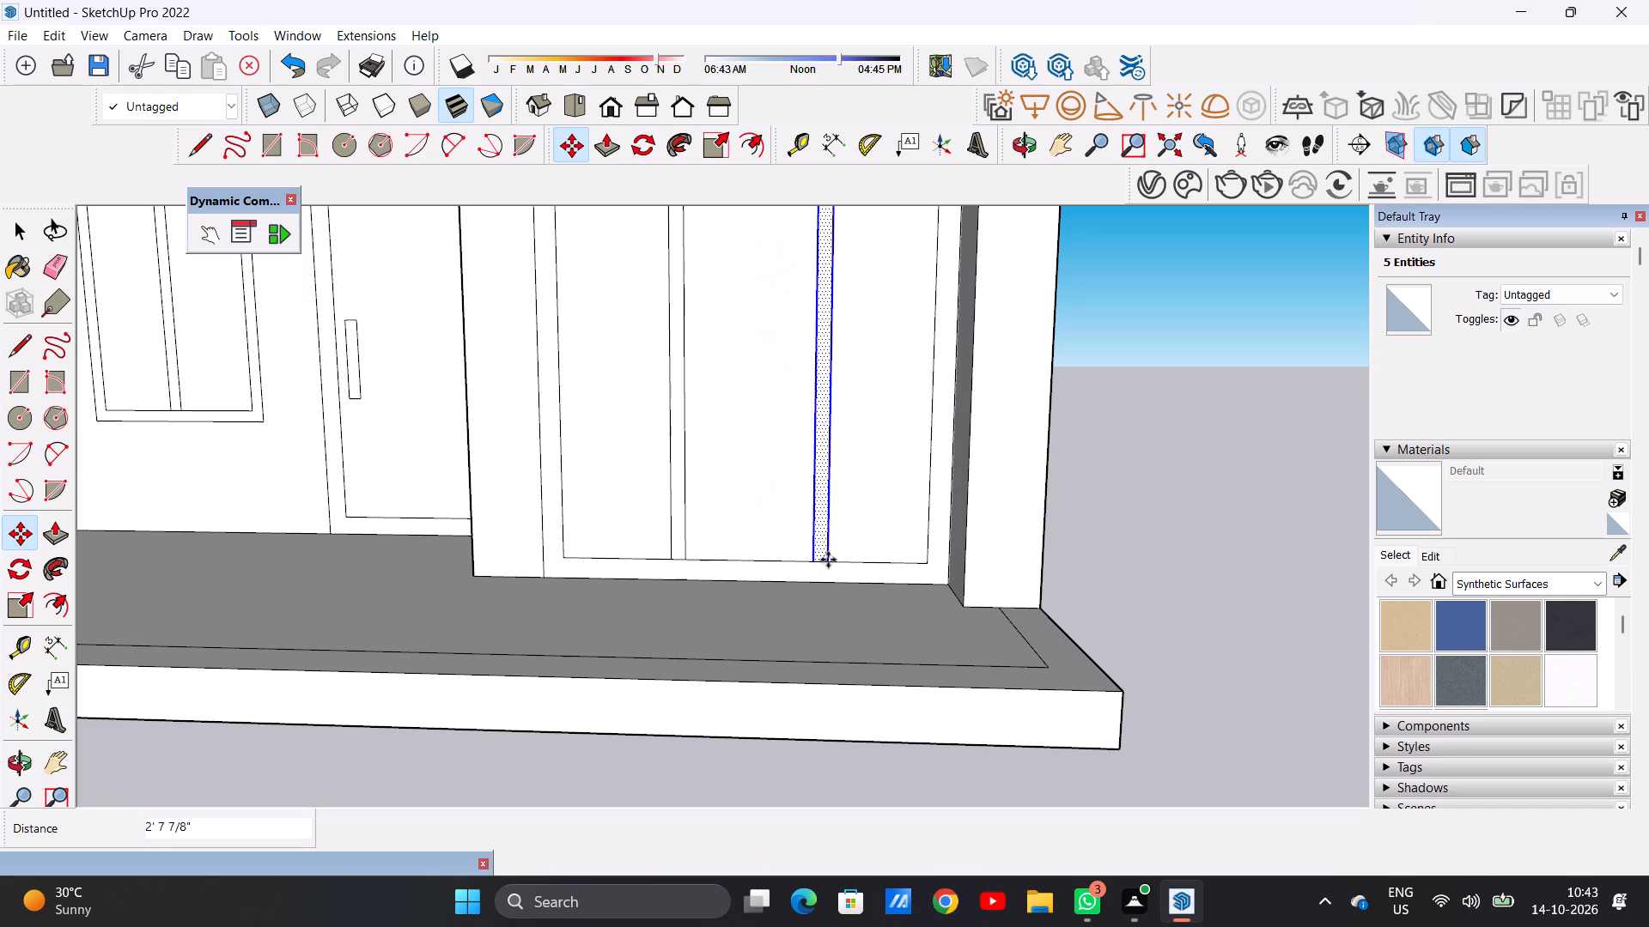
pyautogui.press('space')
pyautogui.scroll(-14, 690, 523)
pyautogui.click(1002, 442)
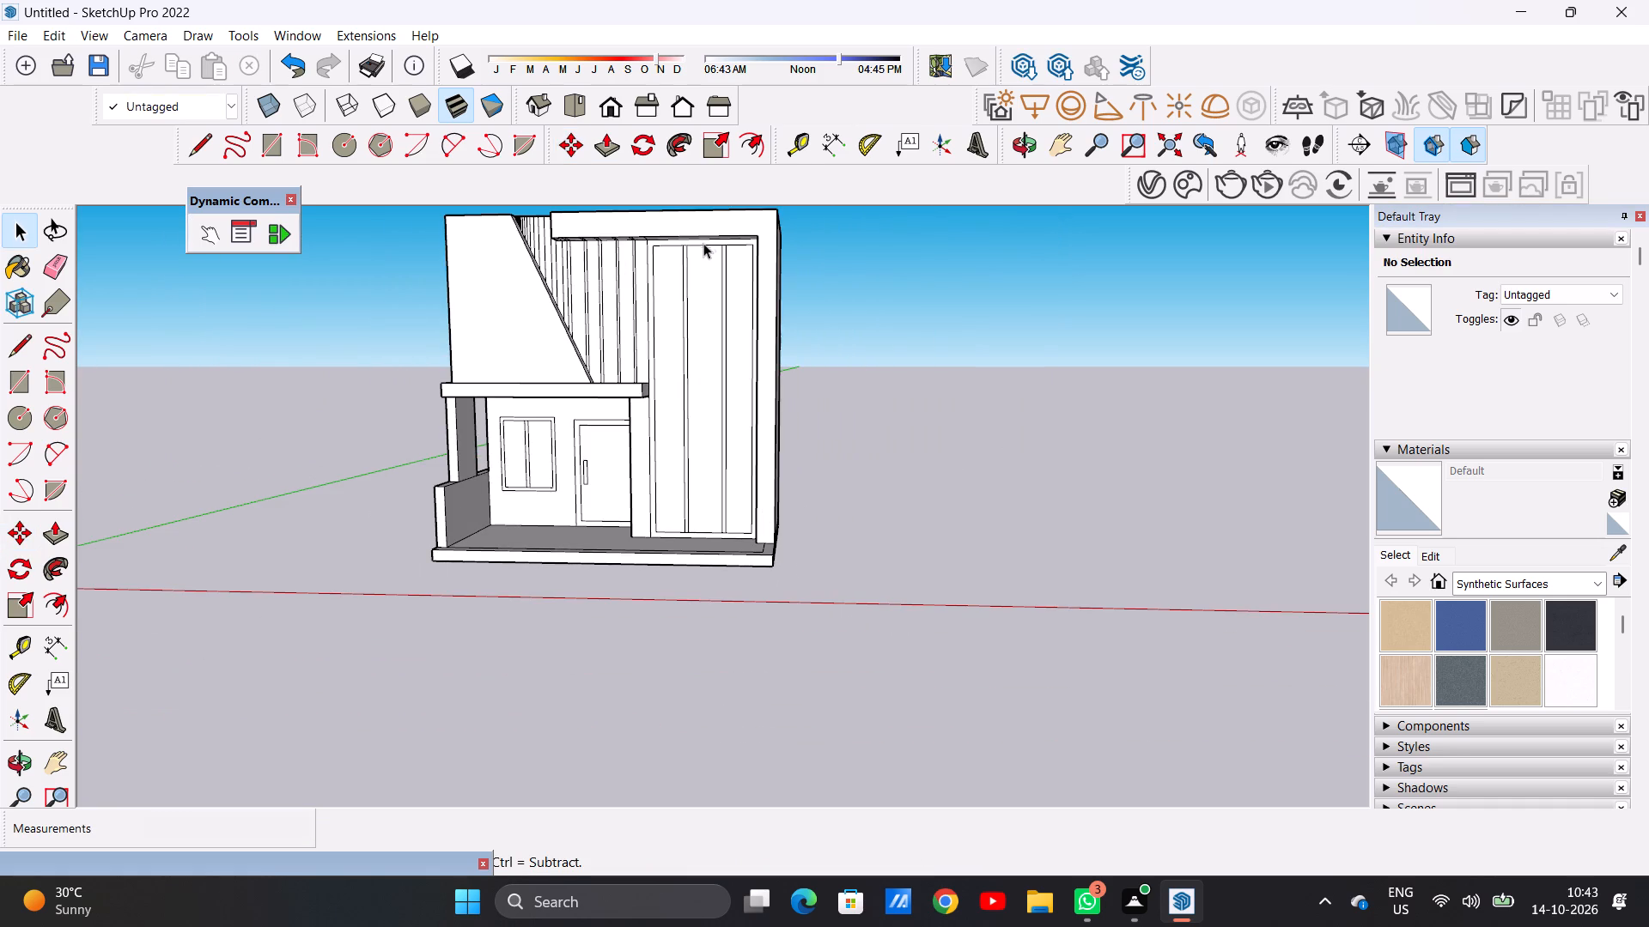
# Draw two closely spaced horizontal lines about 7' 7" long across the full width of the tower panel, in its upper part.
pyautogui.scroll(5, 708, 241)
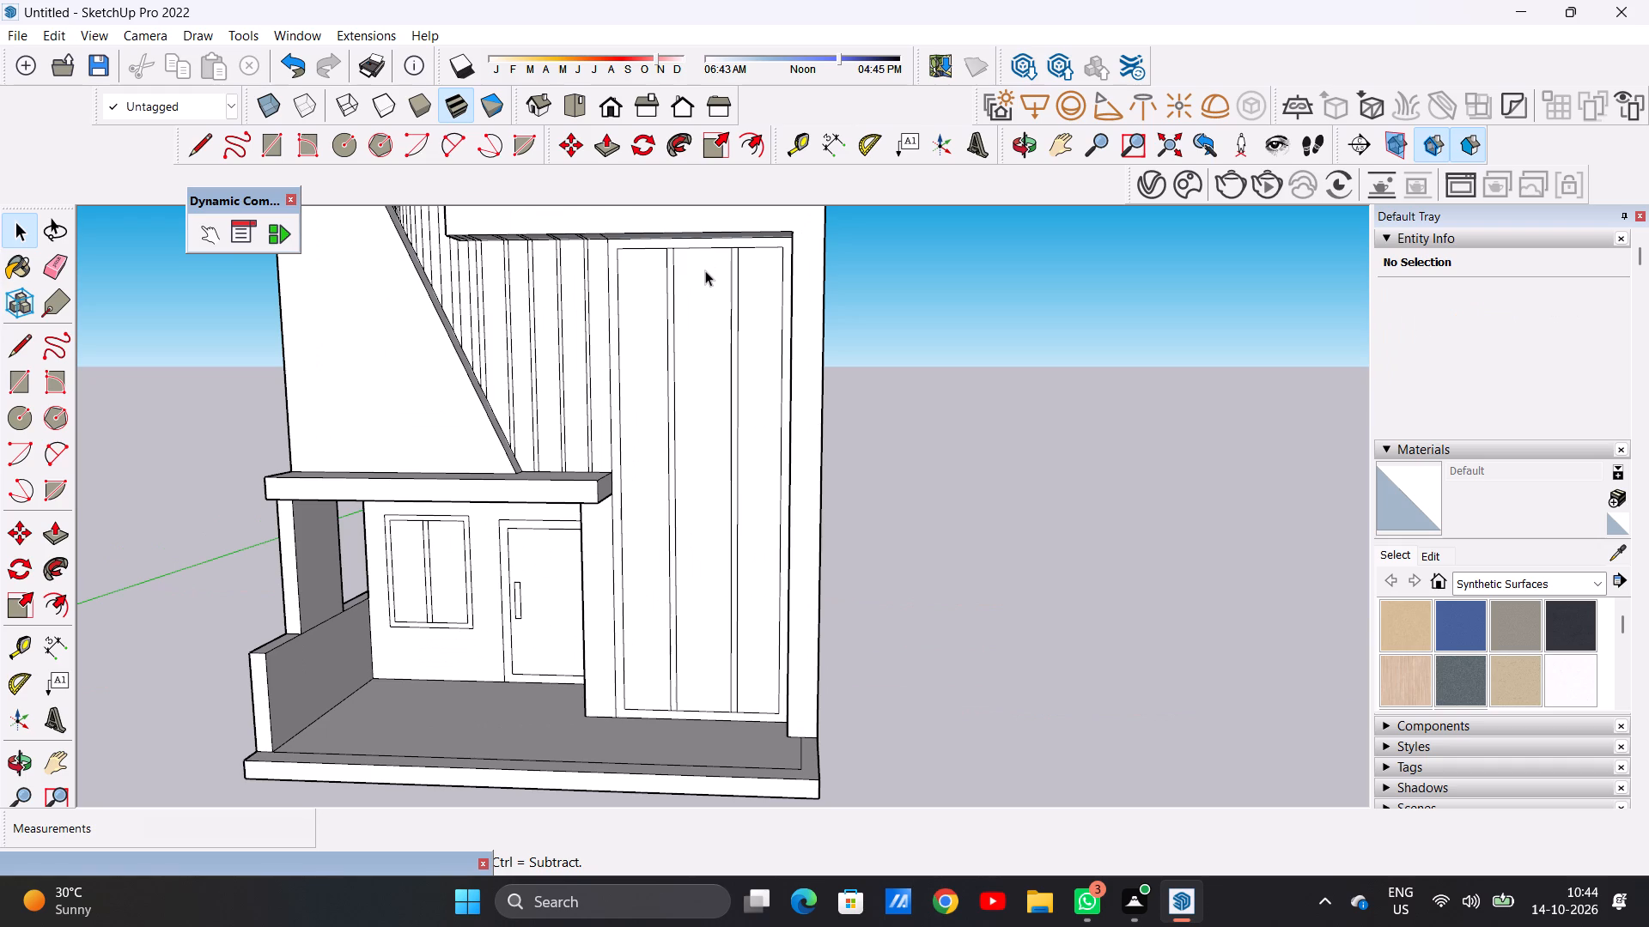
pyautogui.scroll(1, 727, 335)
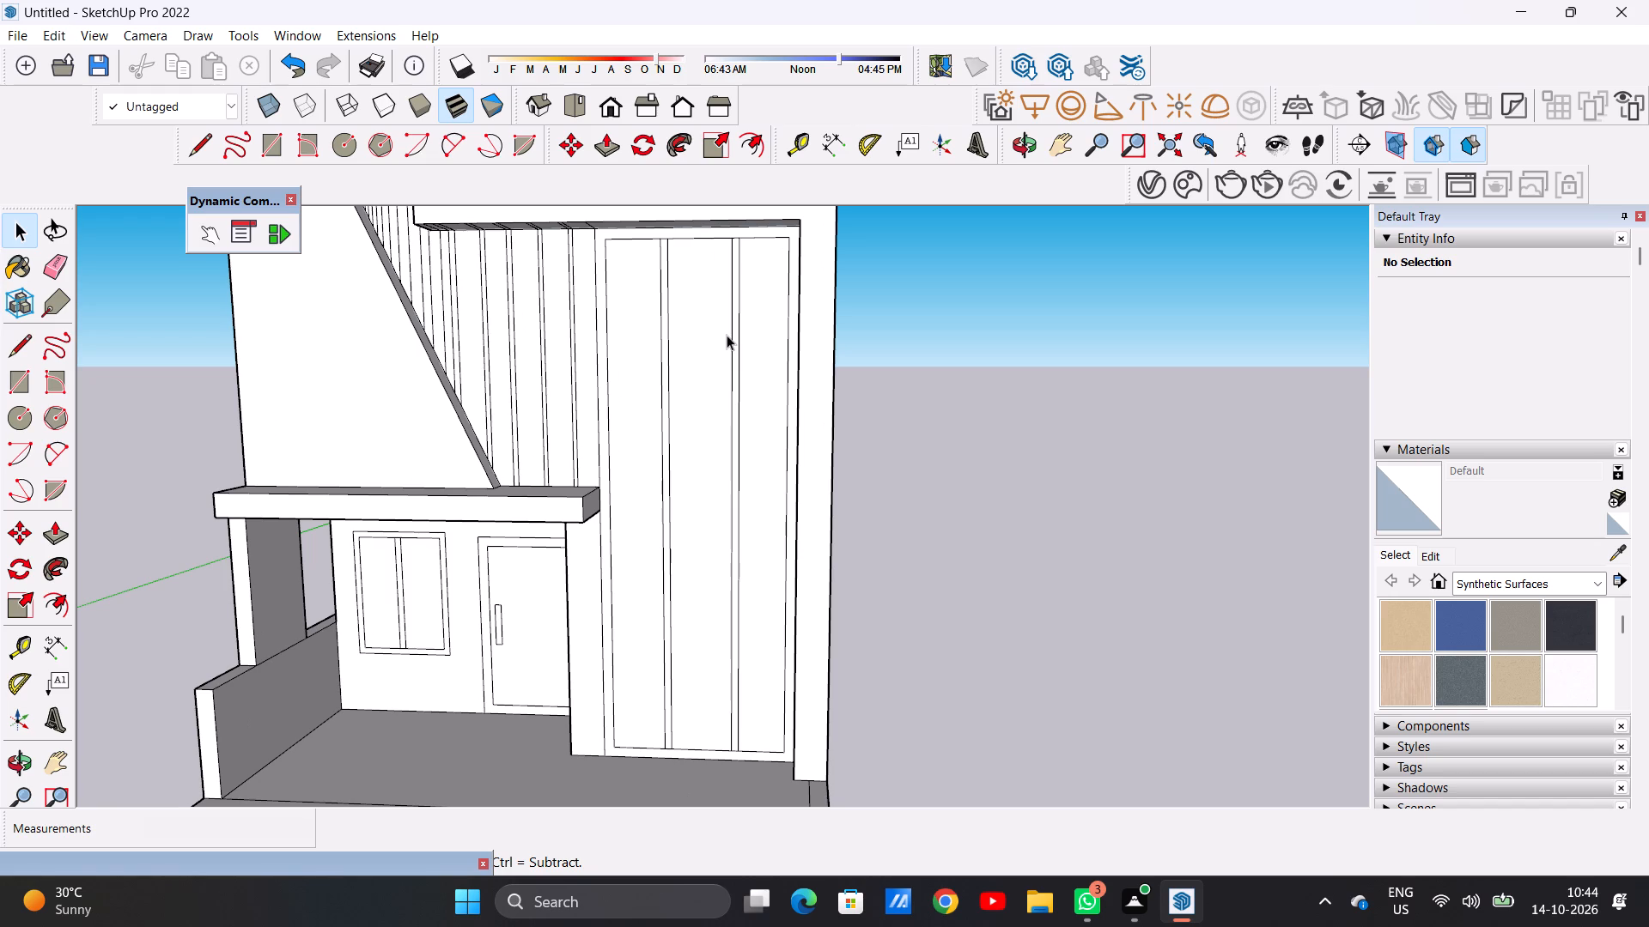
pyautogui.press('l')
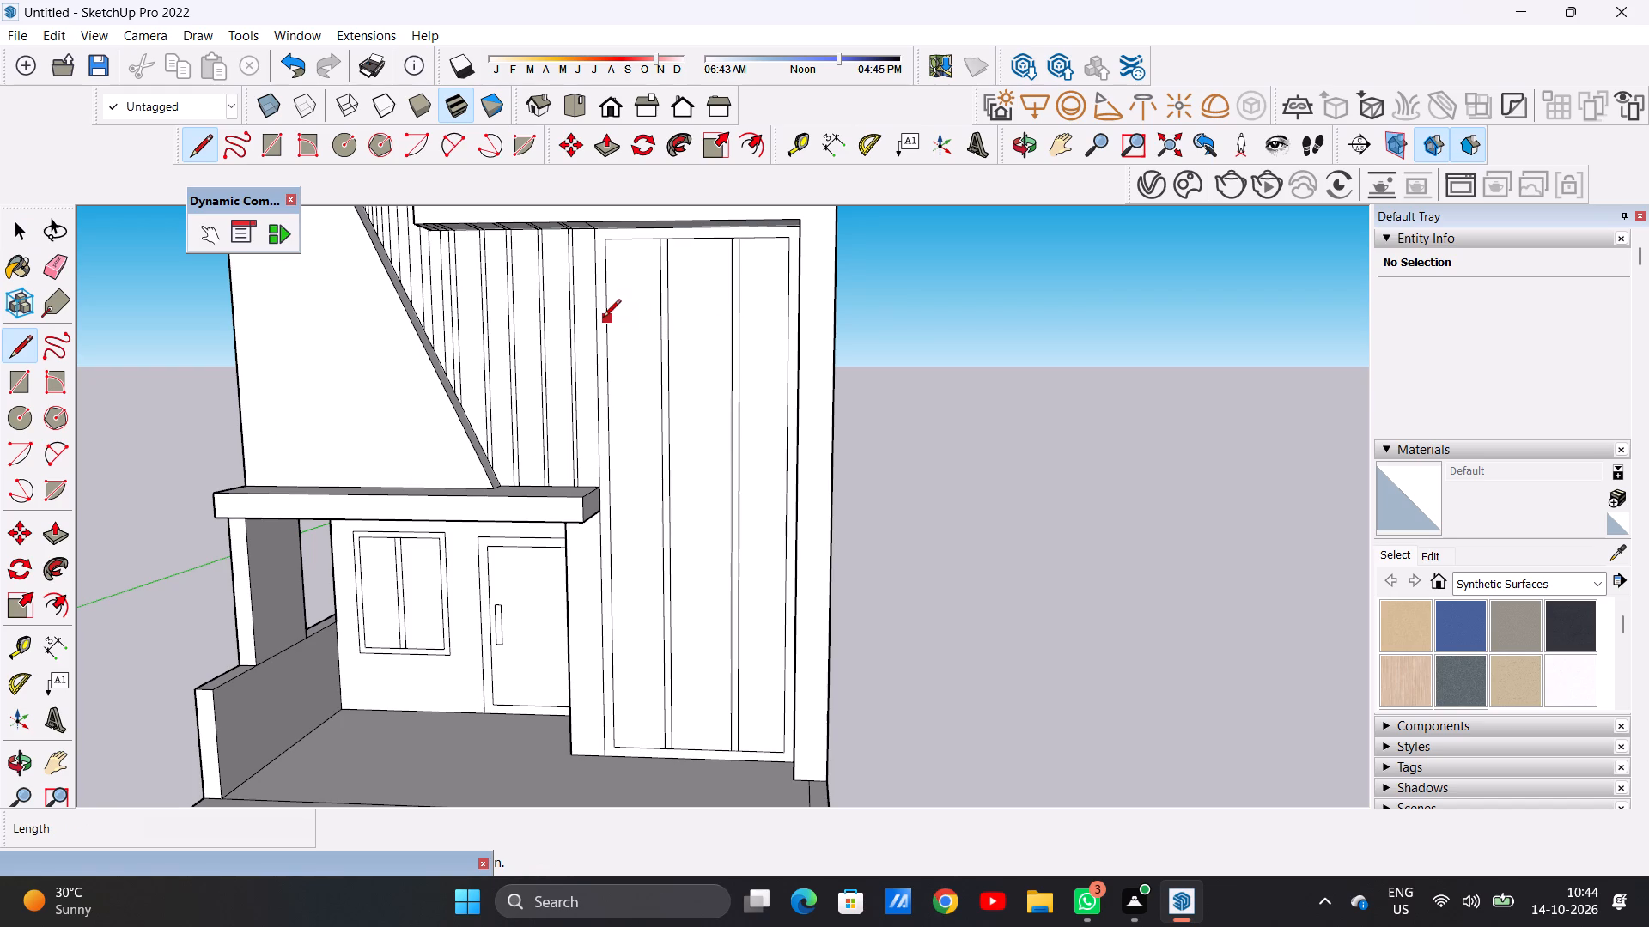
pyautogui.scroll(3, 588, 340)
pyautogui.scroll(-5, 662, 371)
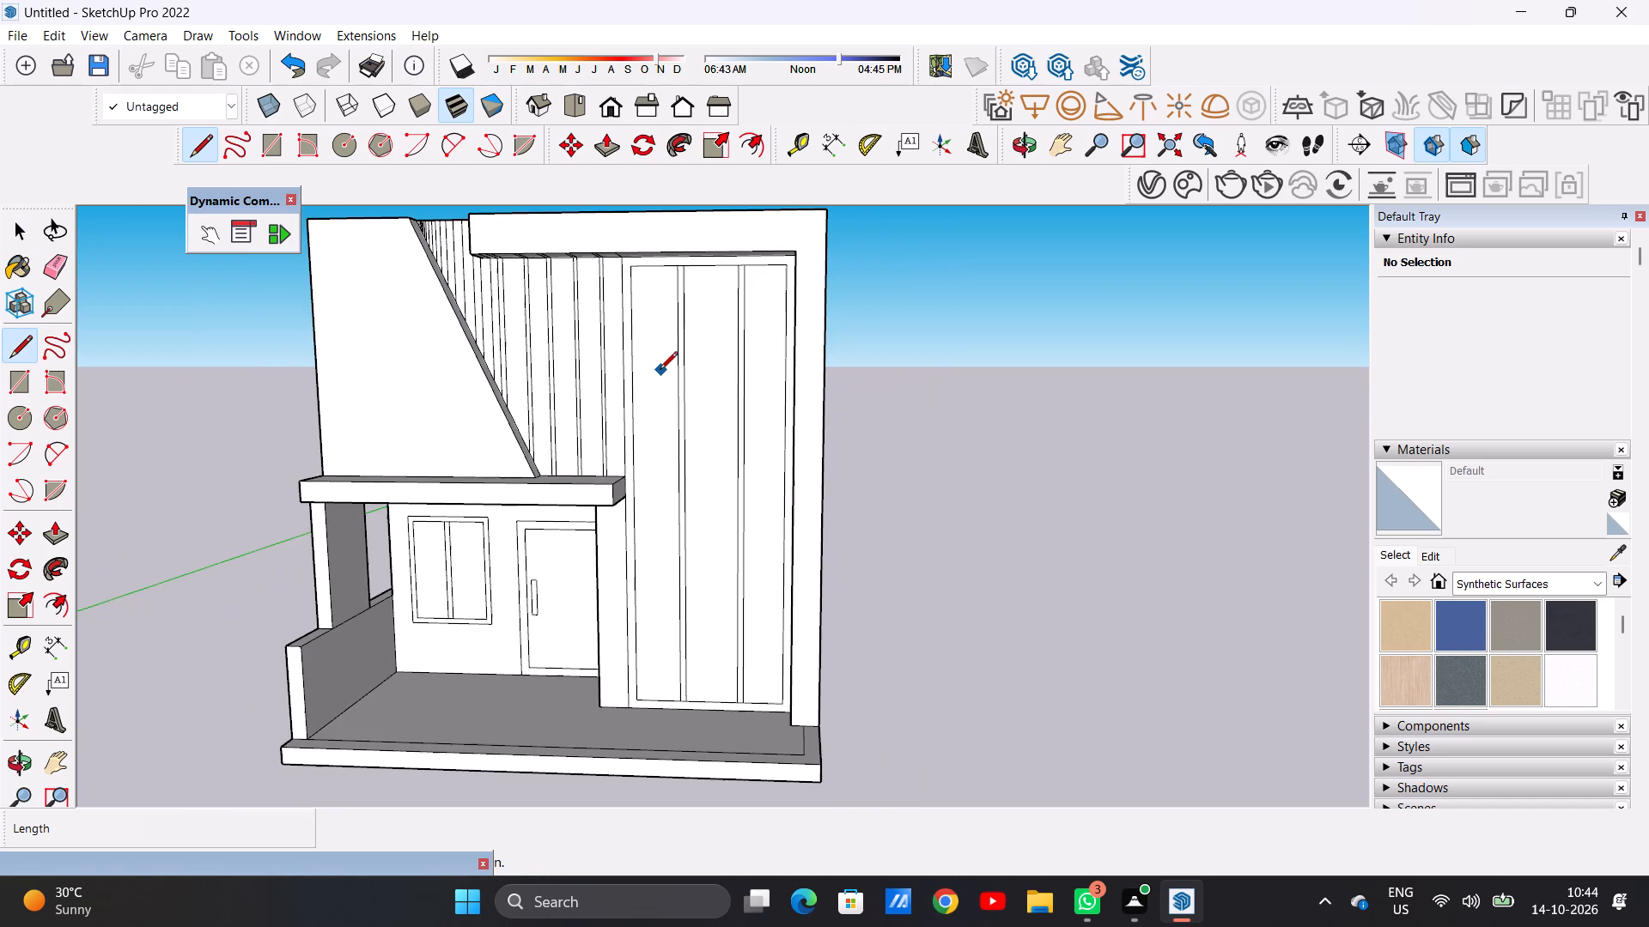
pyautogui.click(624, 341)
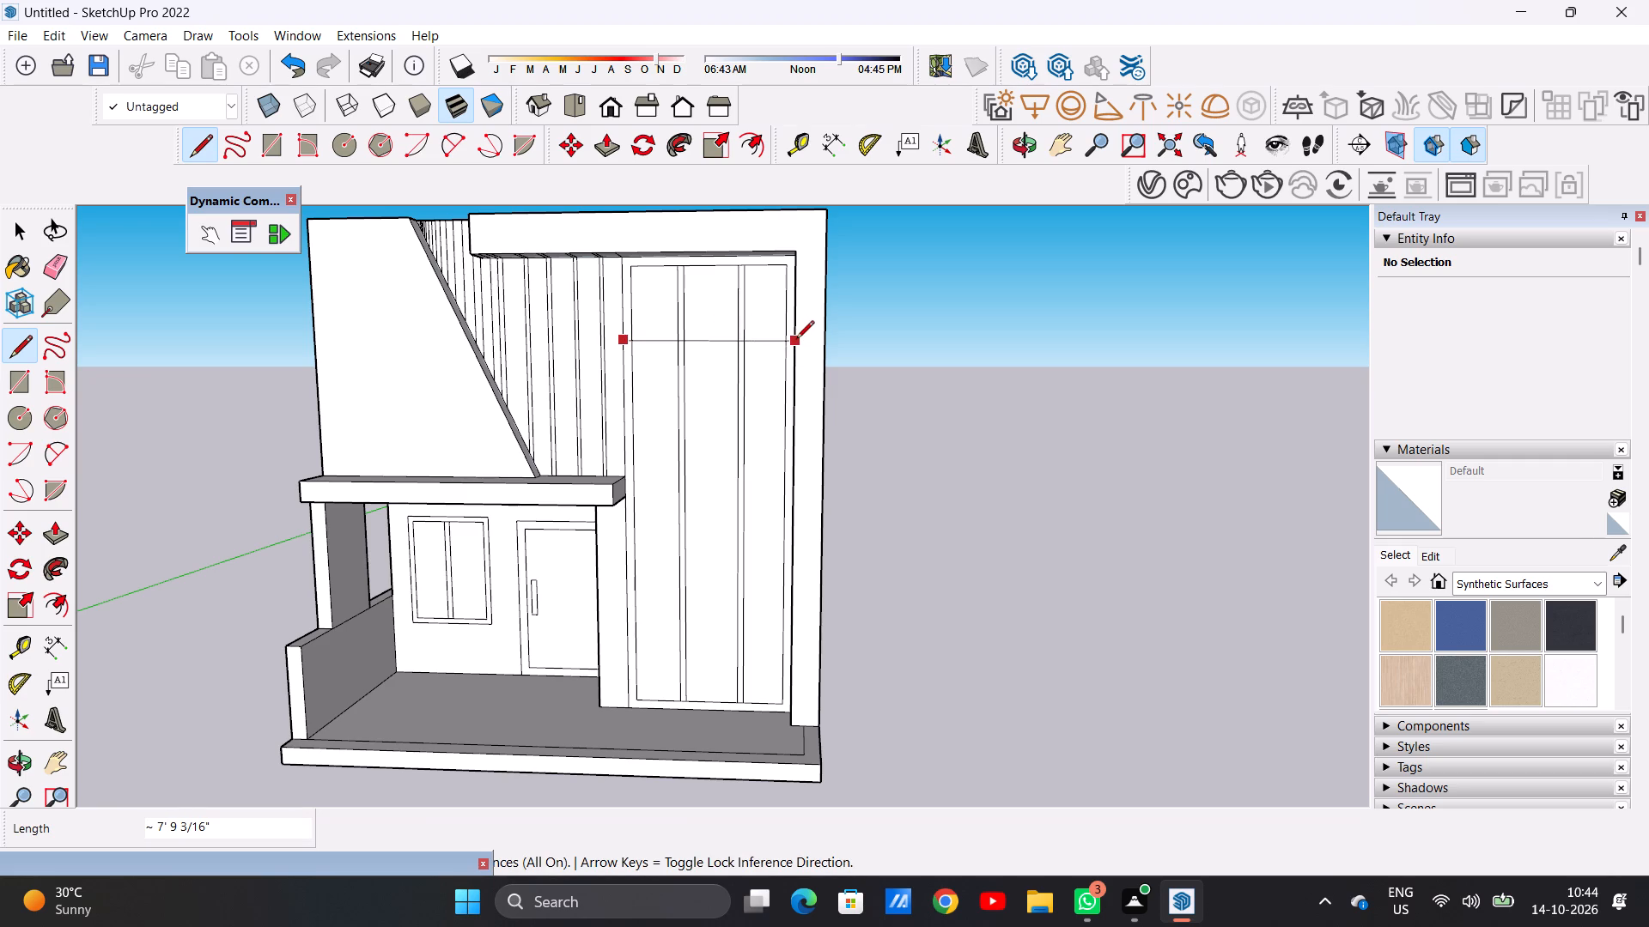
pyautogui.moveTo(716, 351); pyautogui.dragTo(824, 348, button='middle')
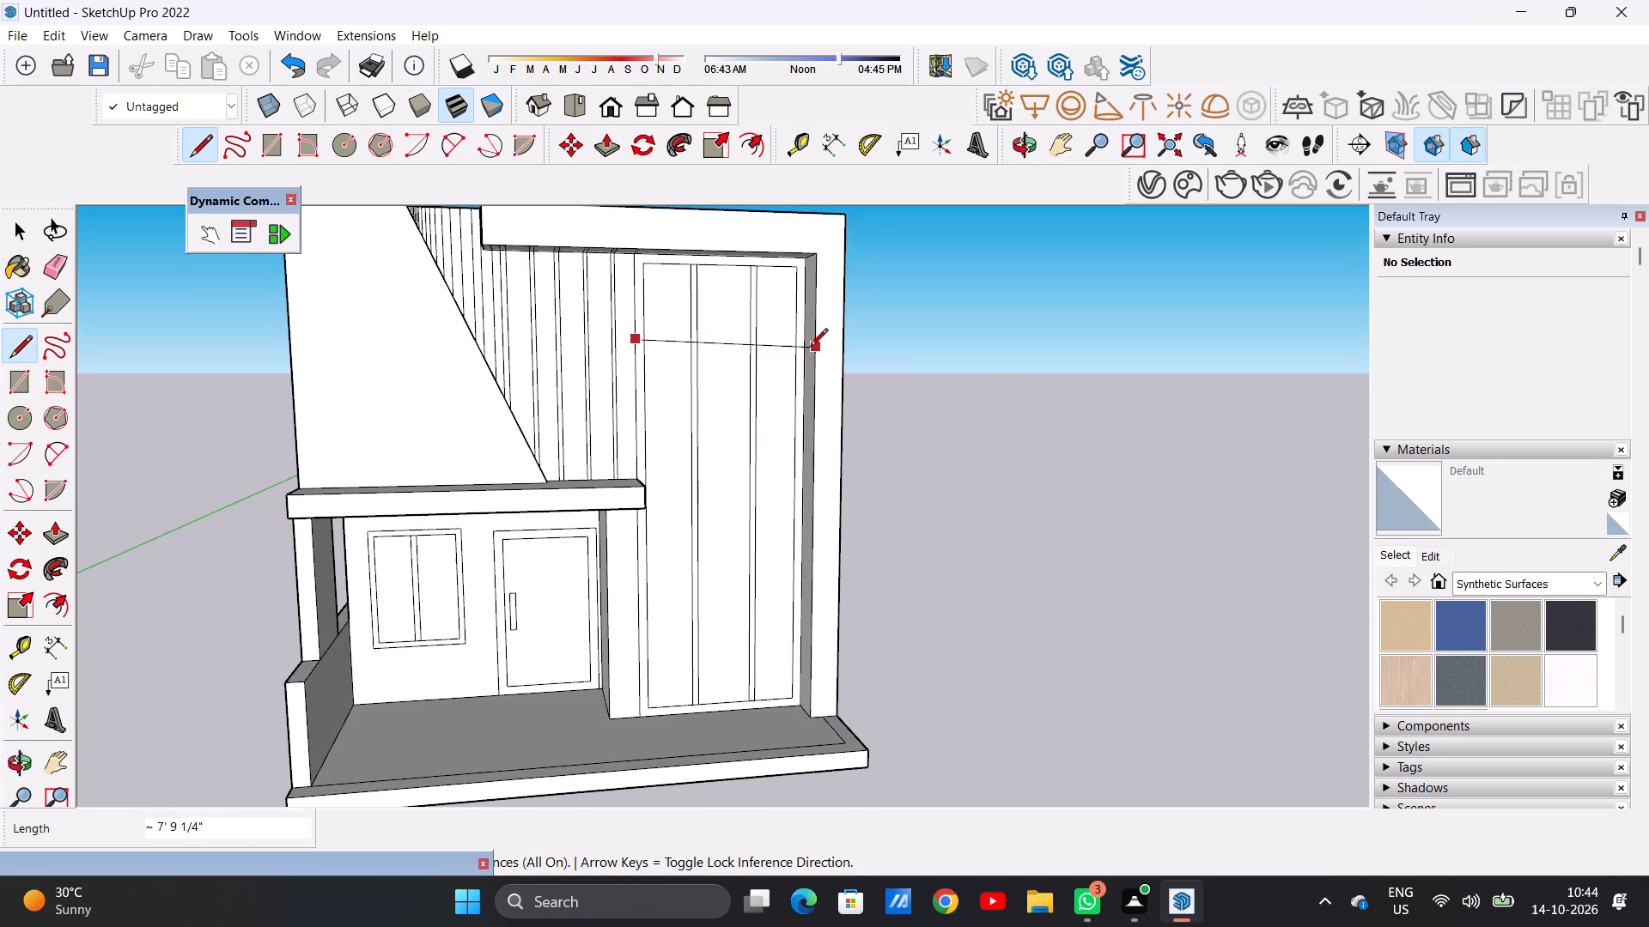
pyautogui.scroll(8, 803, 347)
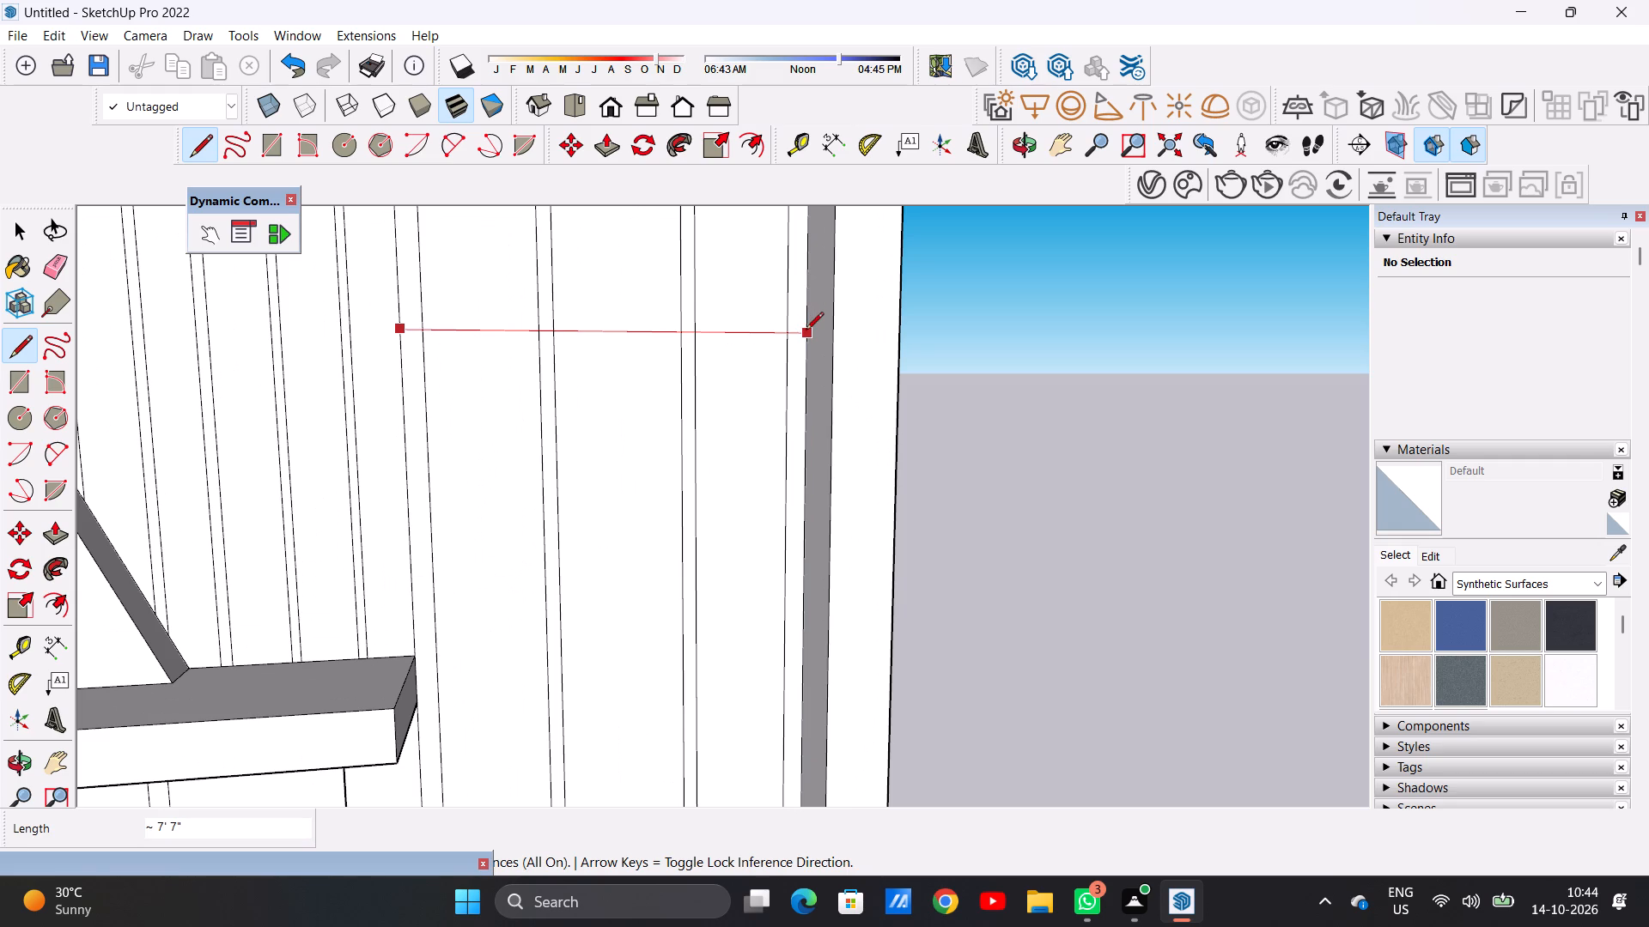
pyautogui.click(806, 331)
pyautogui.scroll(2, 425, 356)
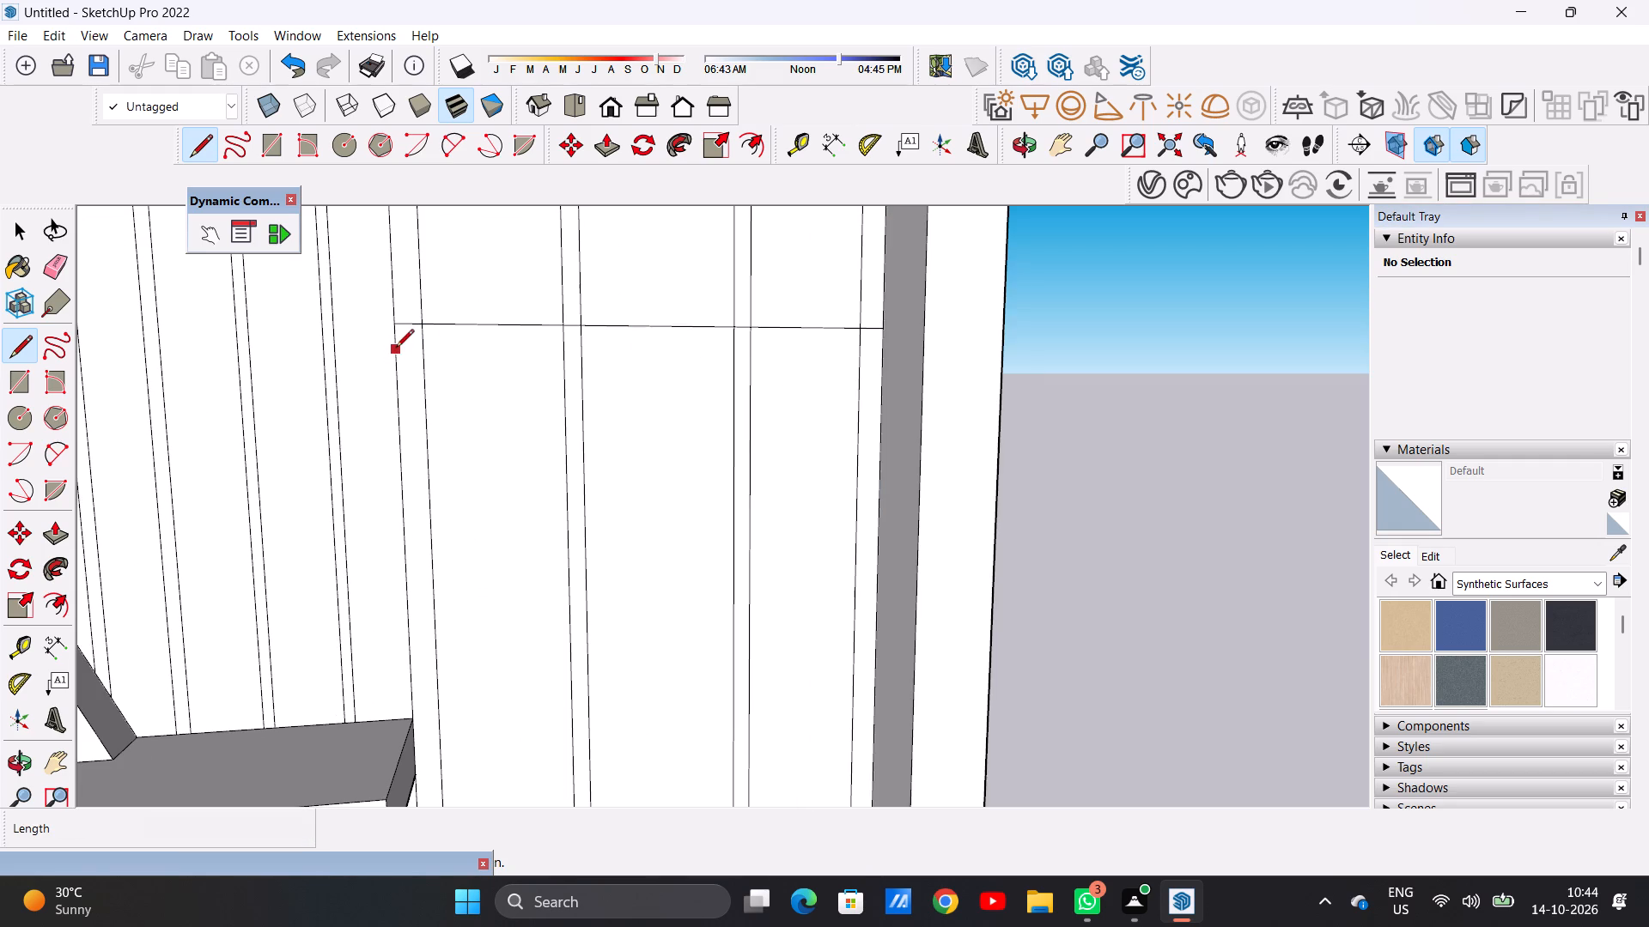
pyautogui.click(396, 345)
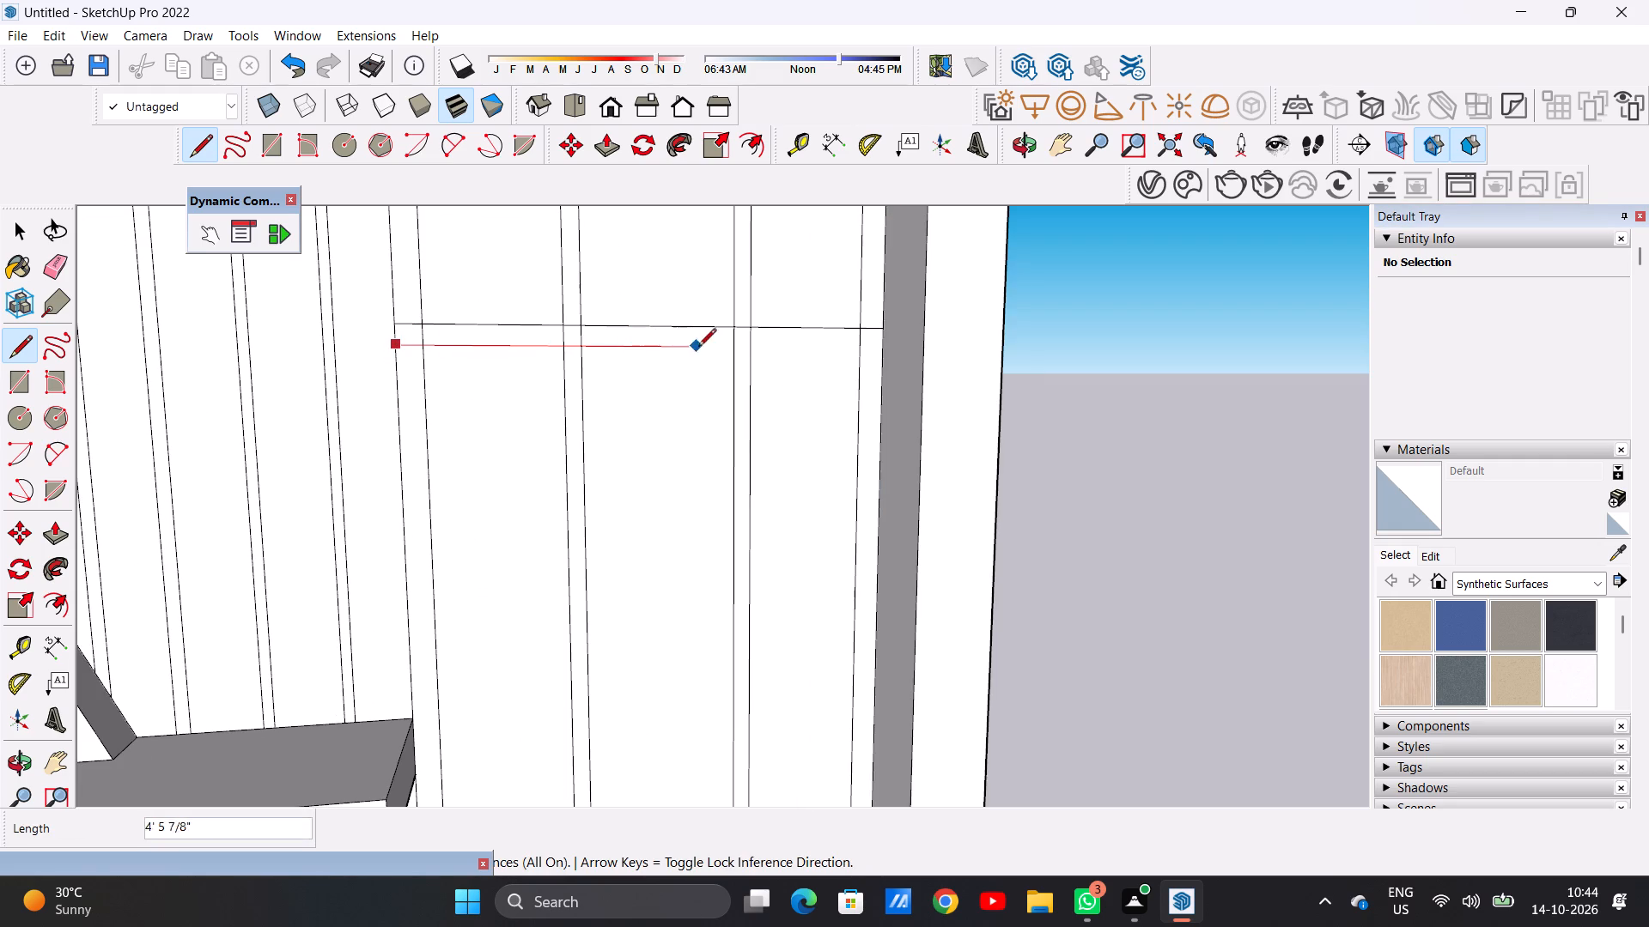
pyautogui.click(880, 356)
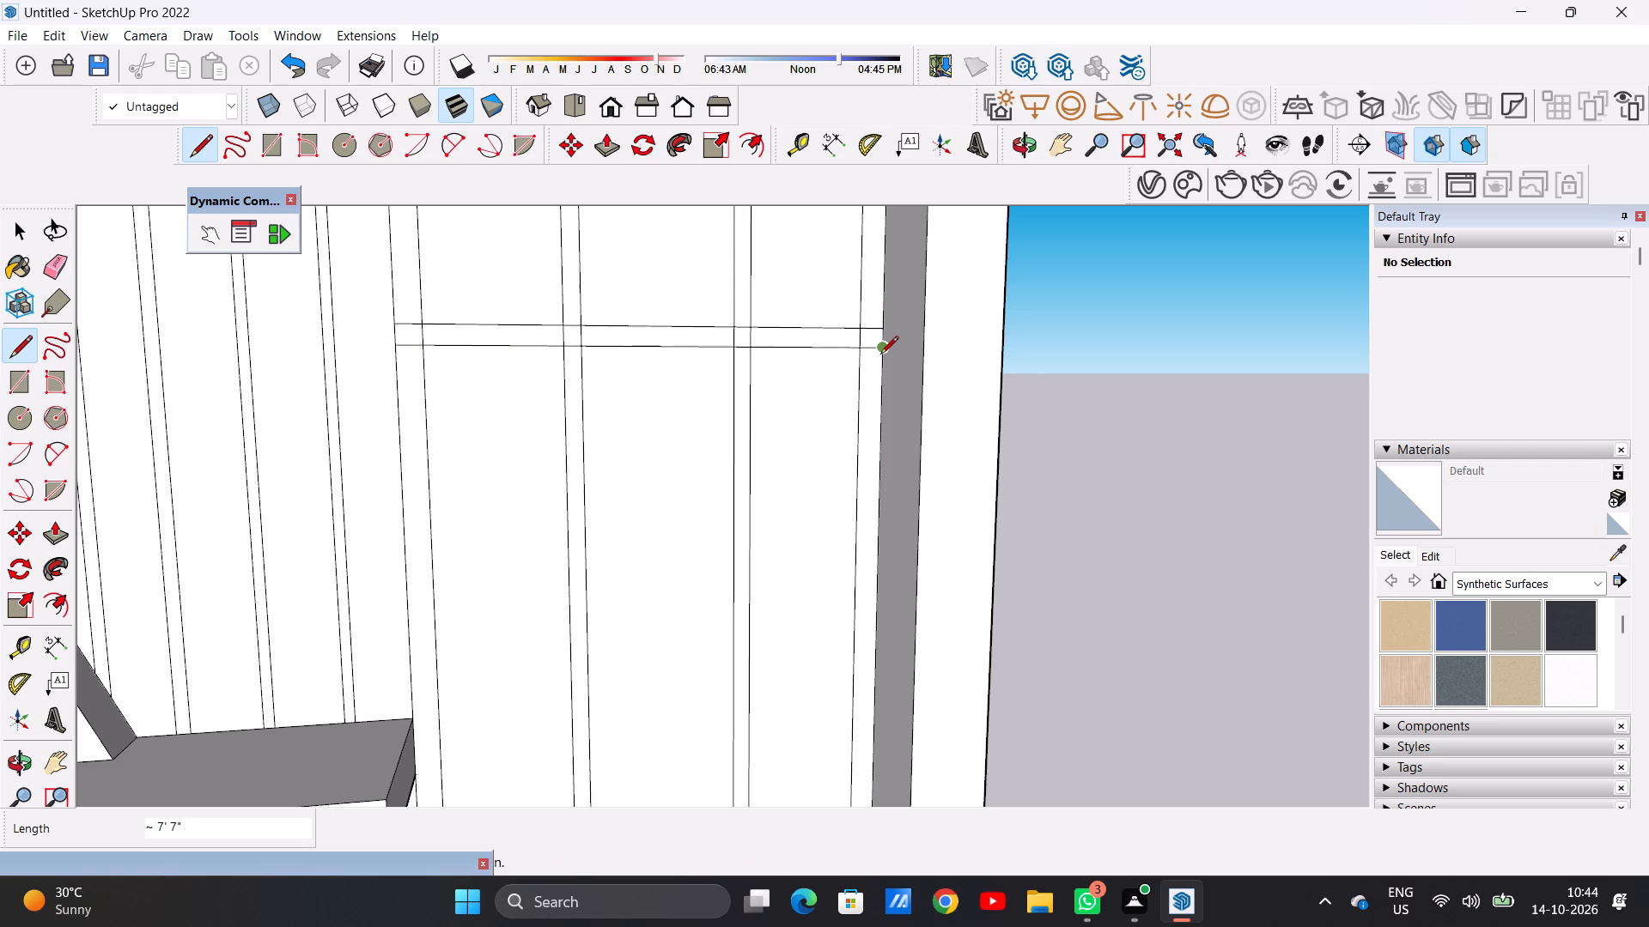
pyautogui.press('space')
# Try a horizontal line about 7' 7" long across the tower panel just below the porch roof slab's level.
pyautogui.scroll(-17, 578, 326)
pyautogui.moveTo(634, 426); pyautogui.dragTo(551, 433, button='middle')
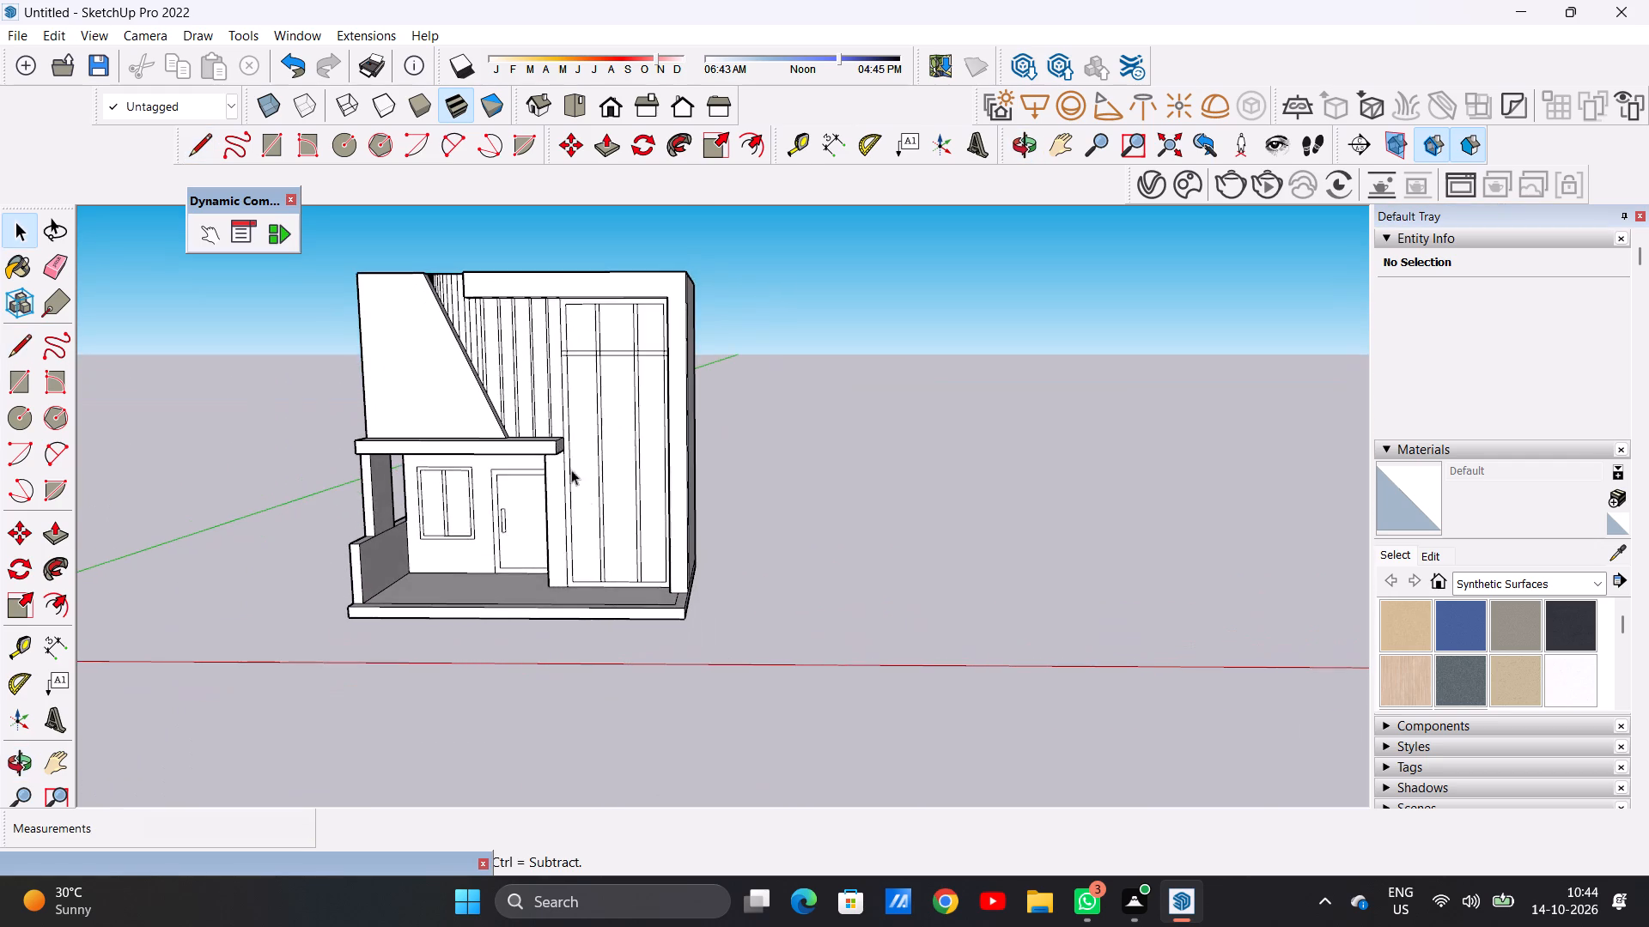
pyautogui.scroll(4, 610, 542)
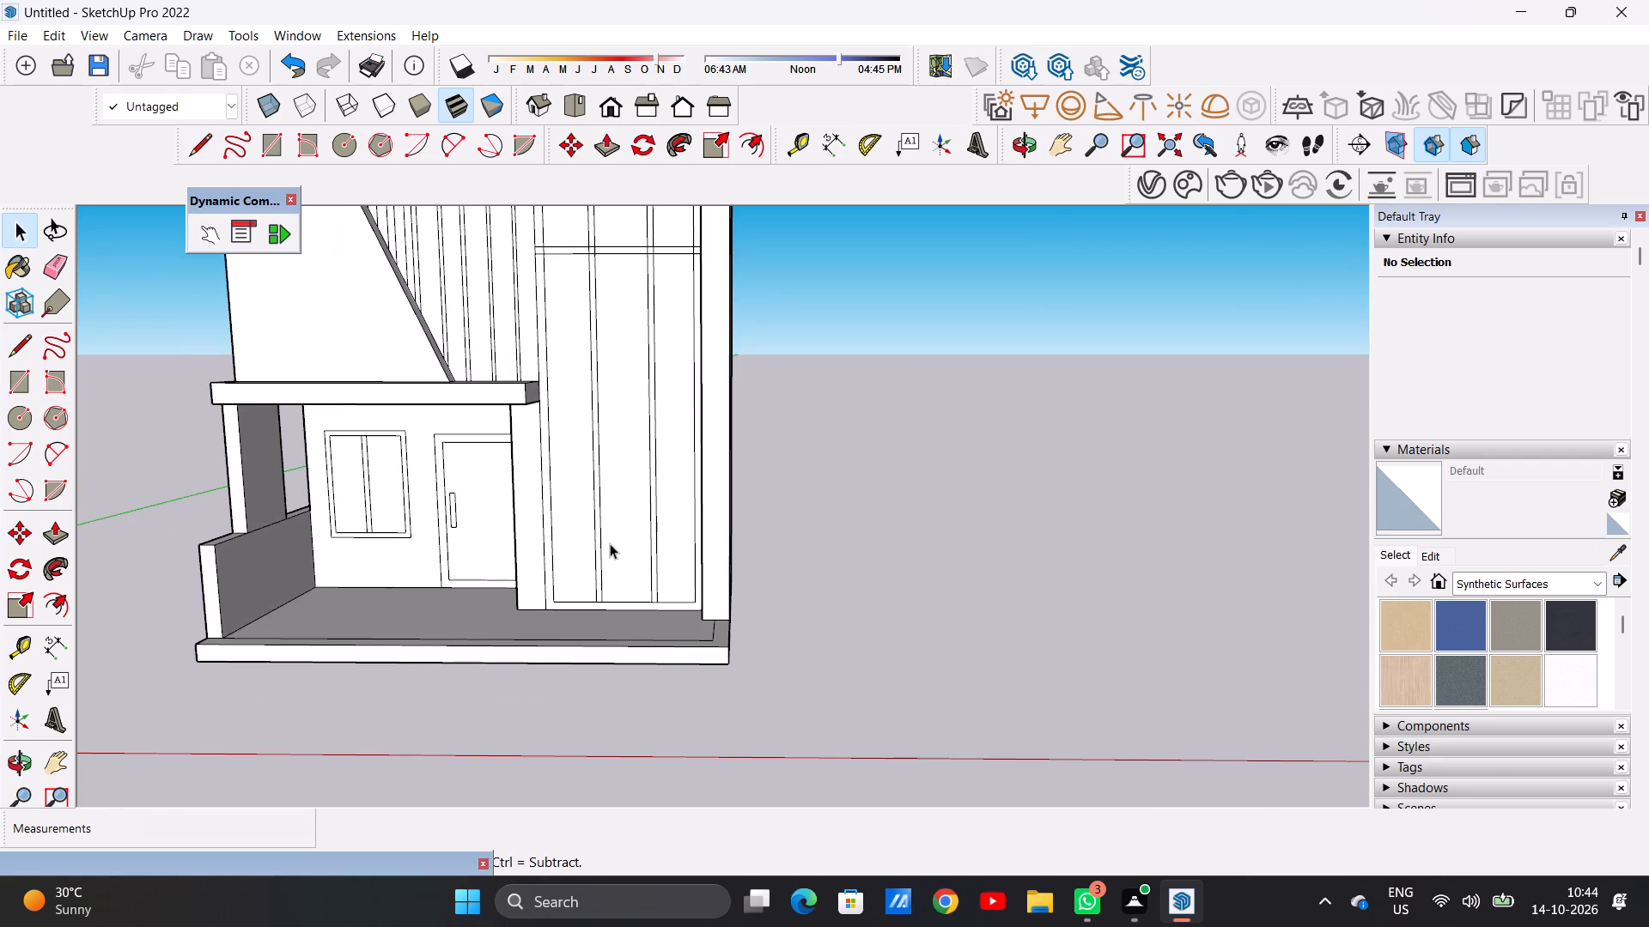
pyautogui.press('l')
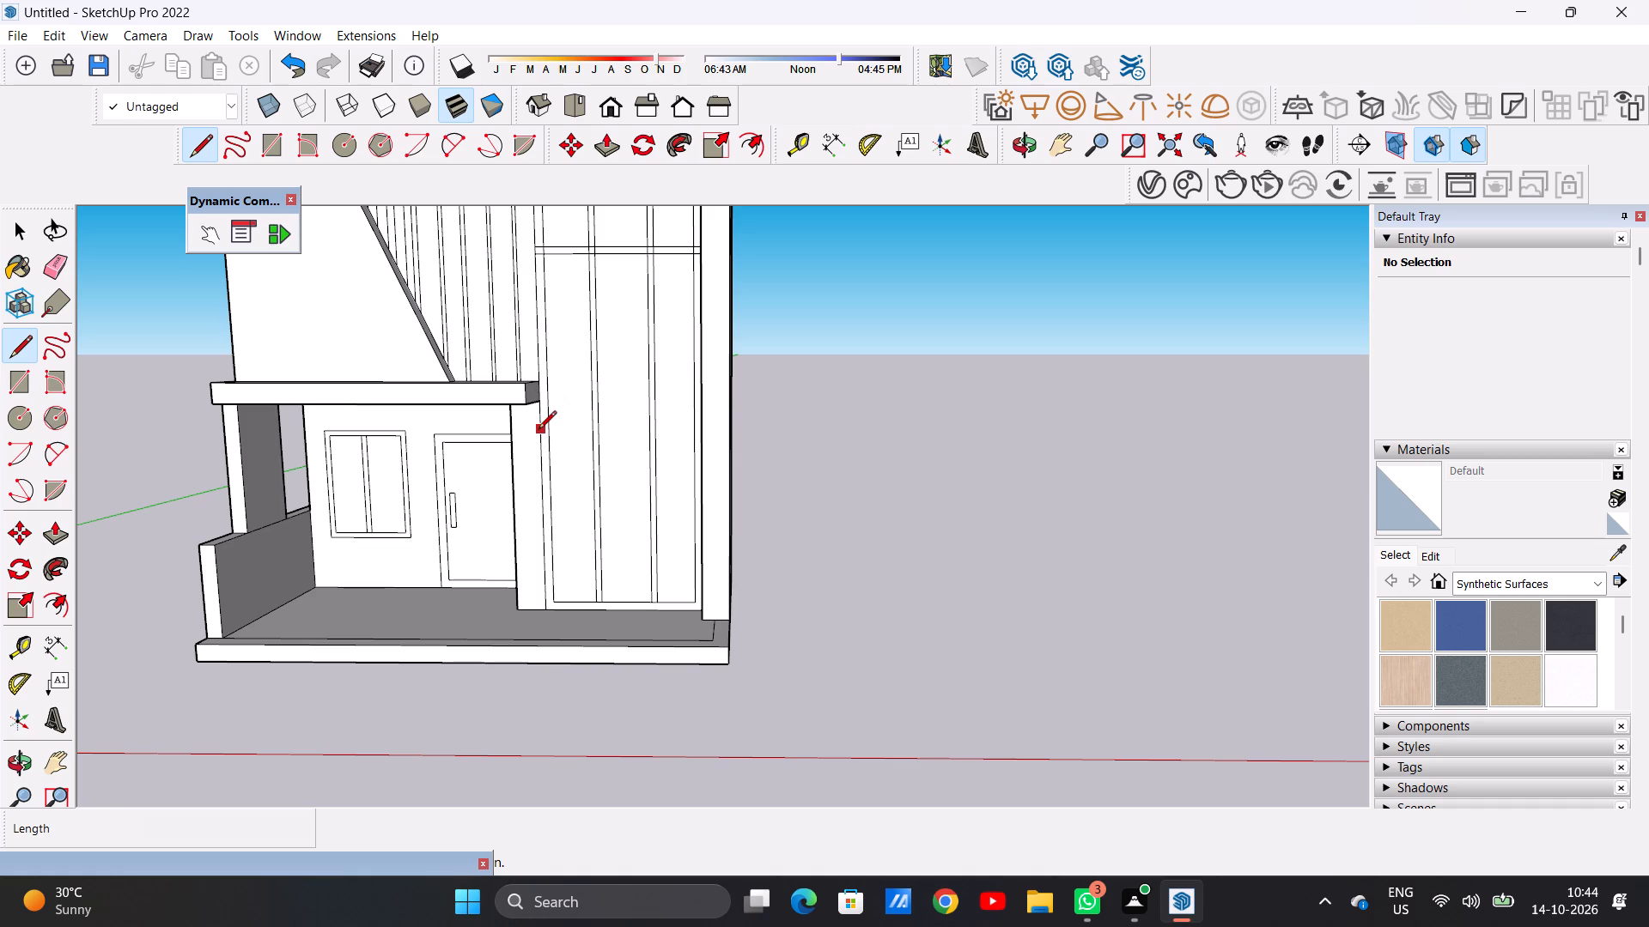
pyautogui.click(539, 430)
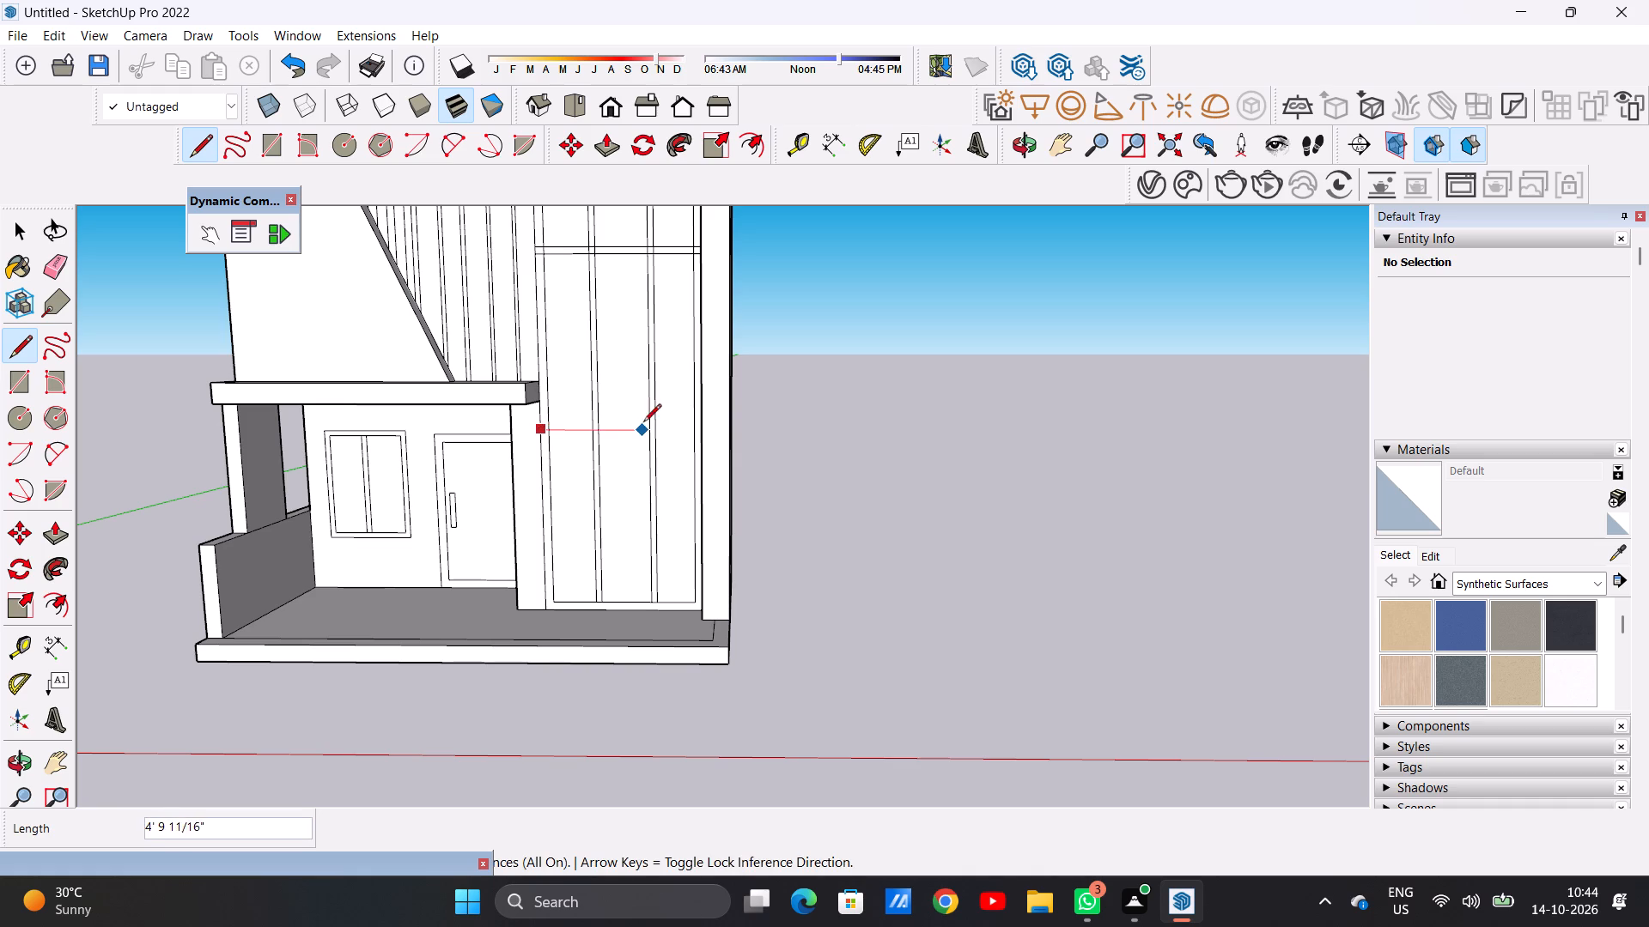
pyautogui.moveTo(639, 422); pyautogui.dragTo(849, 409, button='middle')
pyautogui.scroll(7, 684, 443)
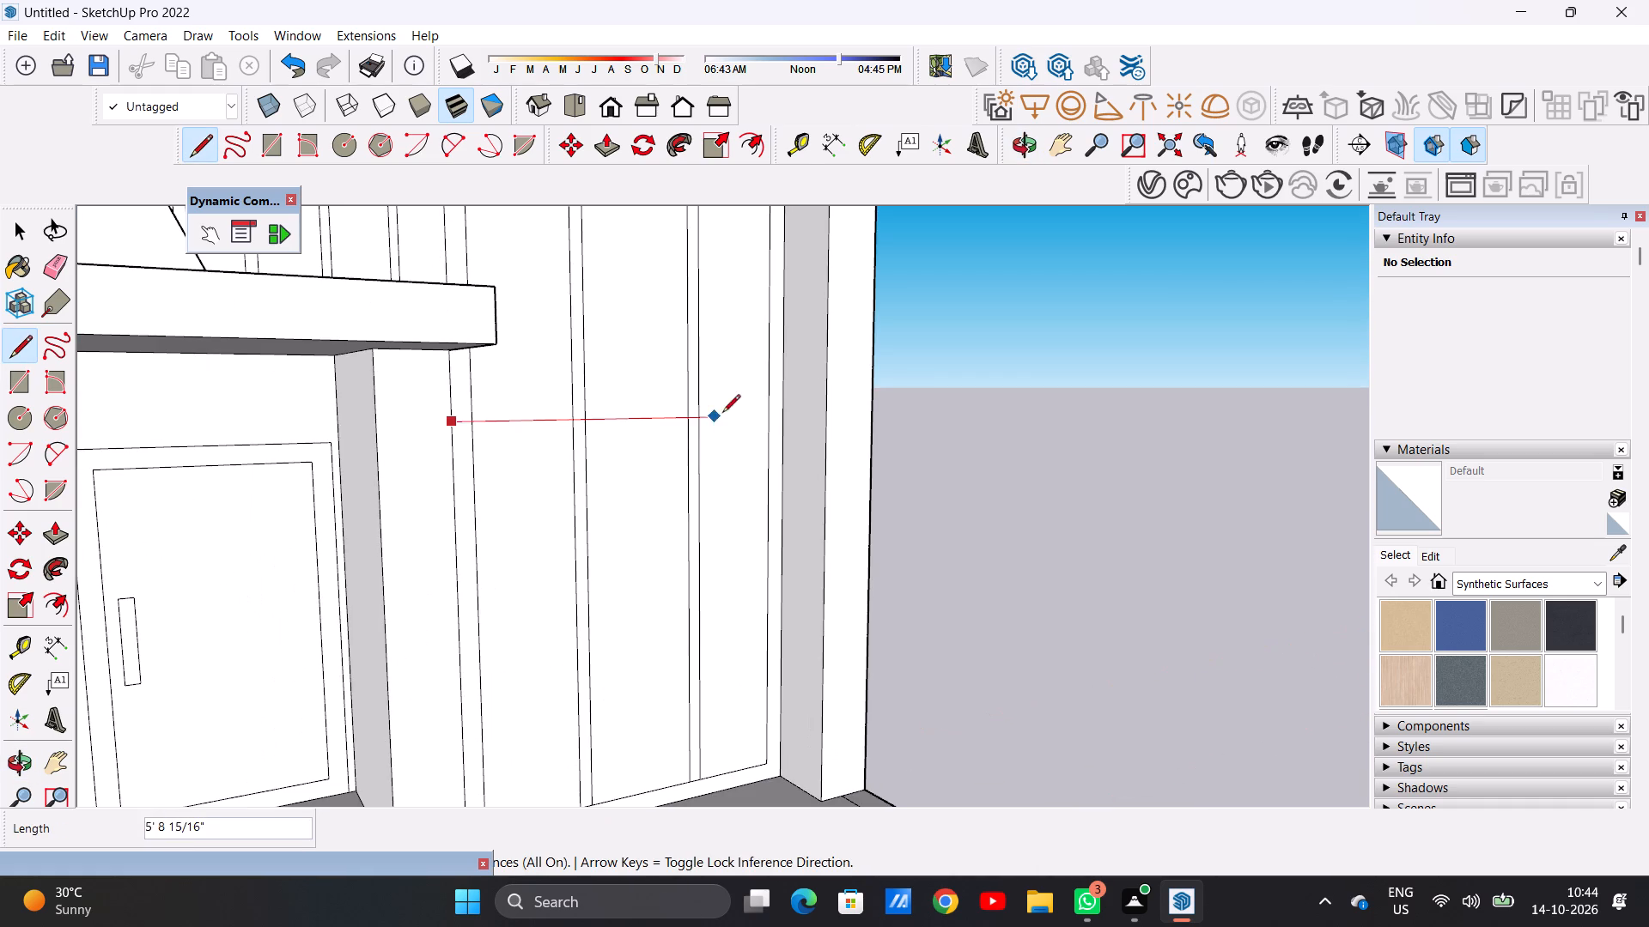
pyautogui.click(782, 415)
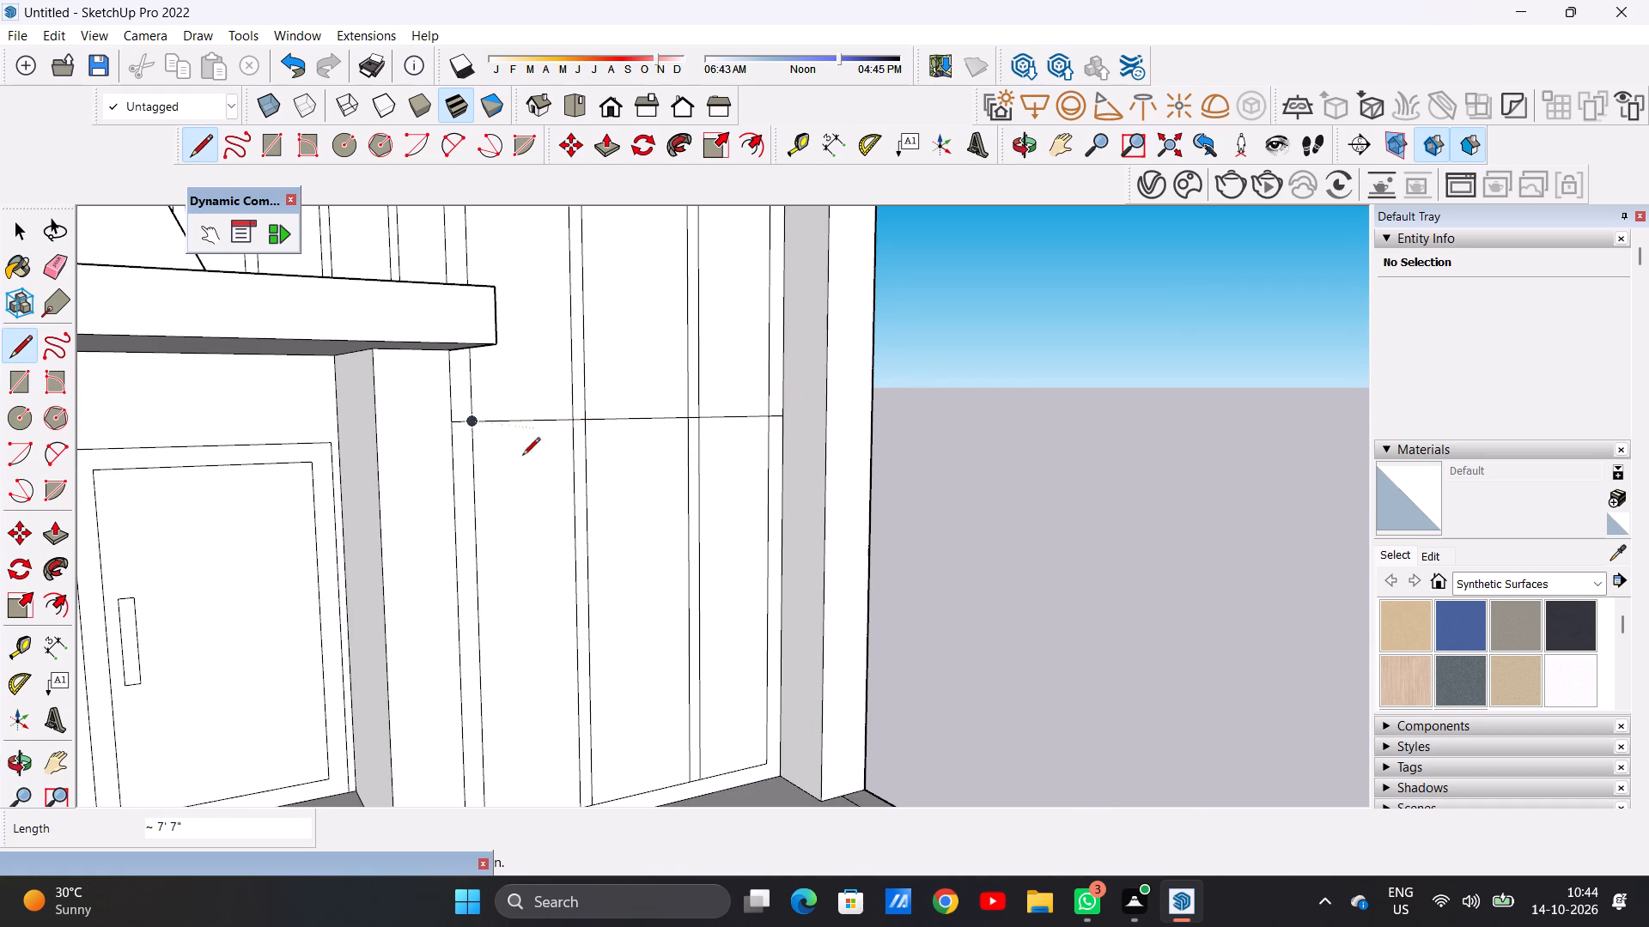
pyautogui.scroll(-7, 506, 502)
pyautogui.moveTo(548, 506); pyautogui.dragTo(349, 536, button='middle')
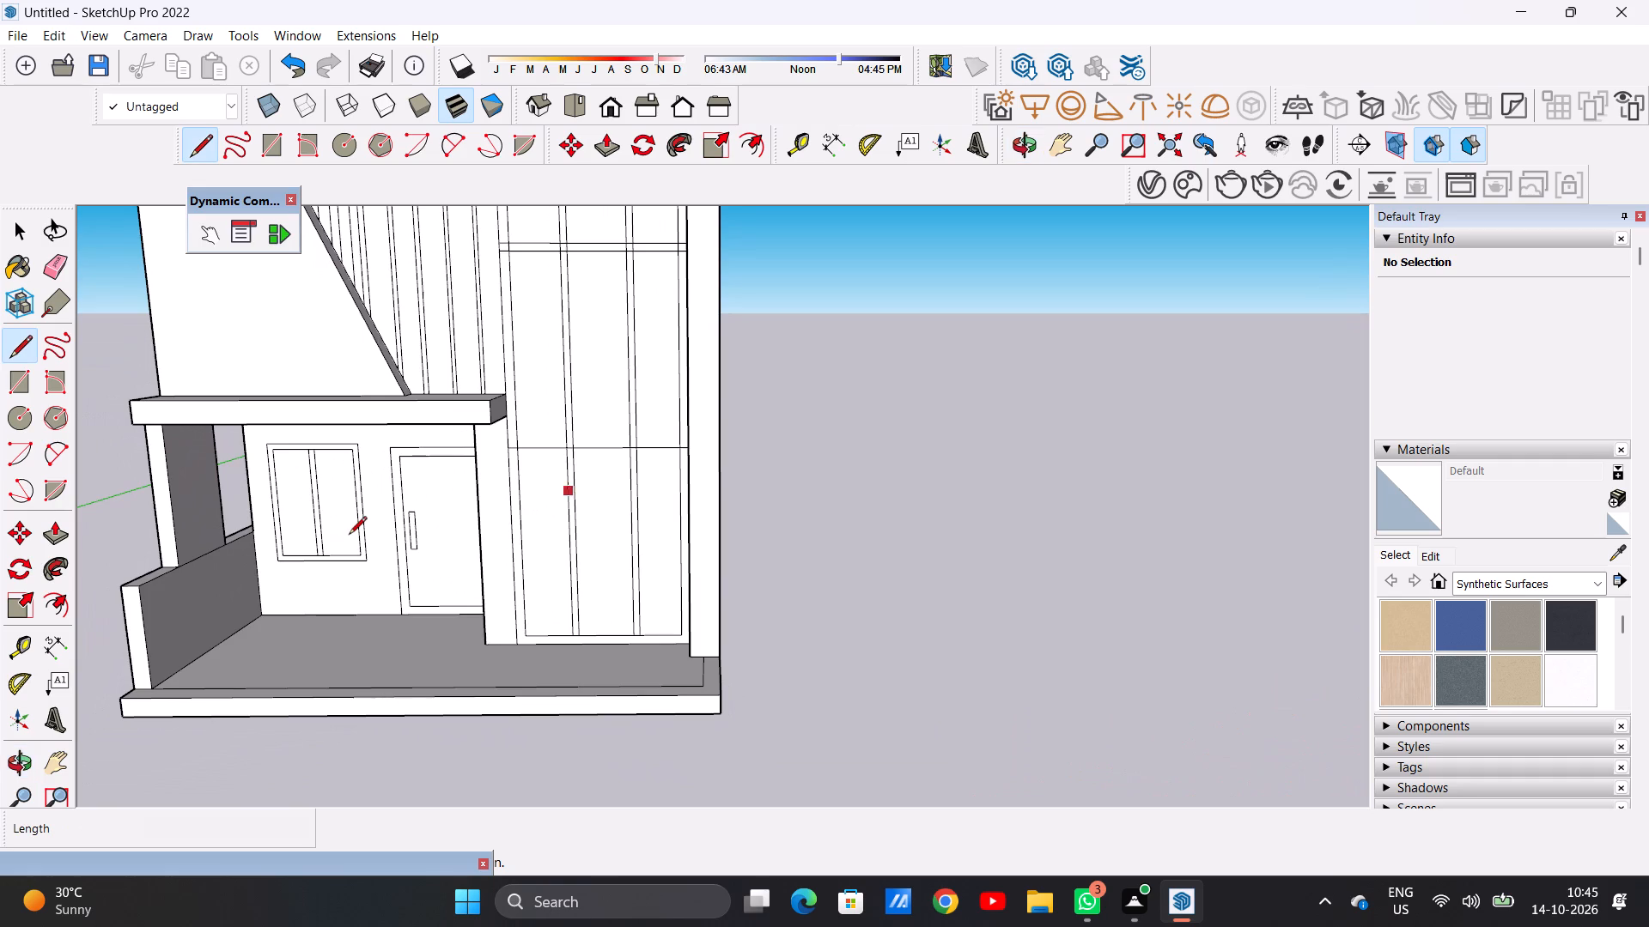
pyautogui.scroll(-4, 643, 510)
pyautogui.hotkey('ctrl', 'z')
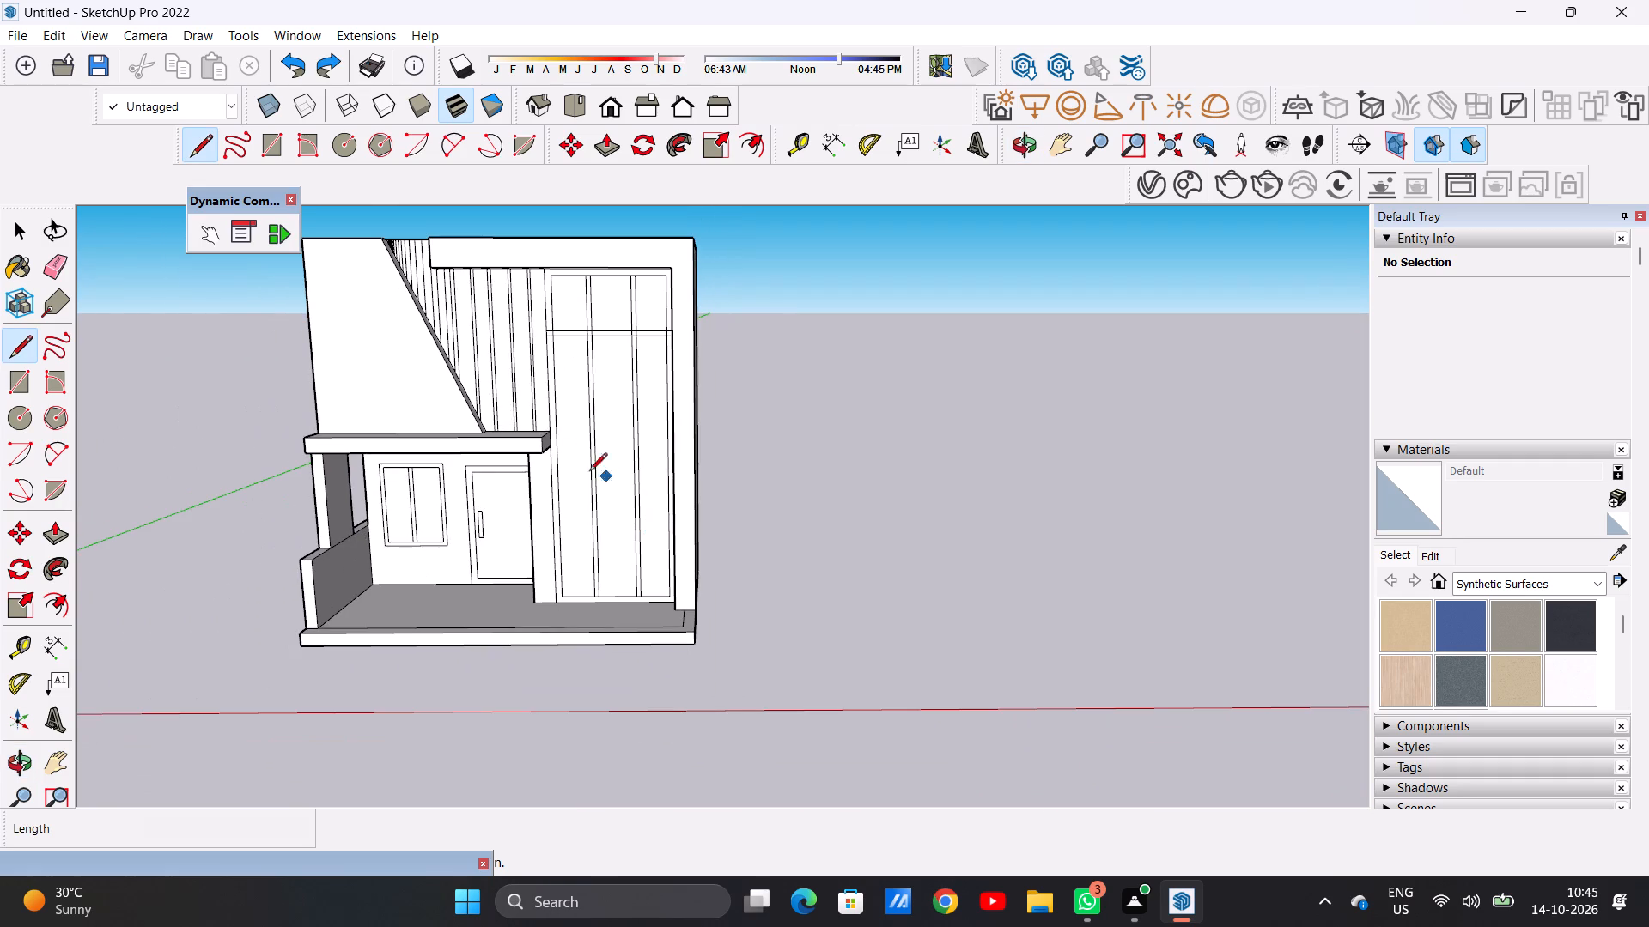
# Draw a horizontal line about 7' 7" long across the tower panel, starting at the porch roof slab's upper rear corner.
pyautogui.moveTo(546, 469); pyautogui.dragTo(716, 457, button='middle')
pyautogui.scroll(7, 612, 470)
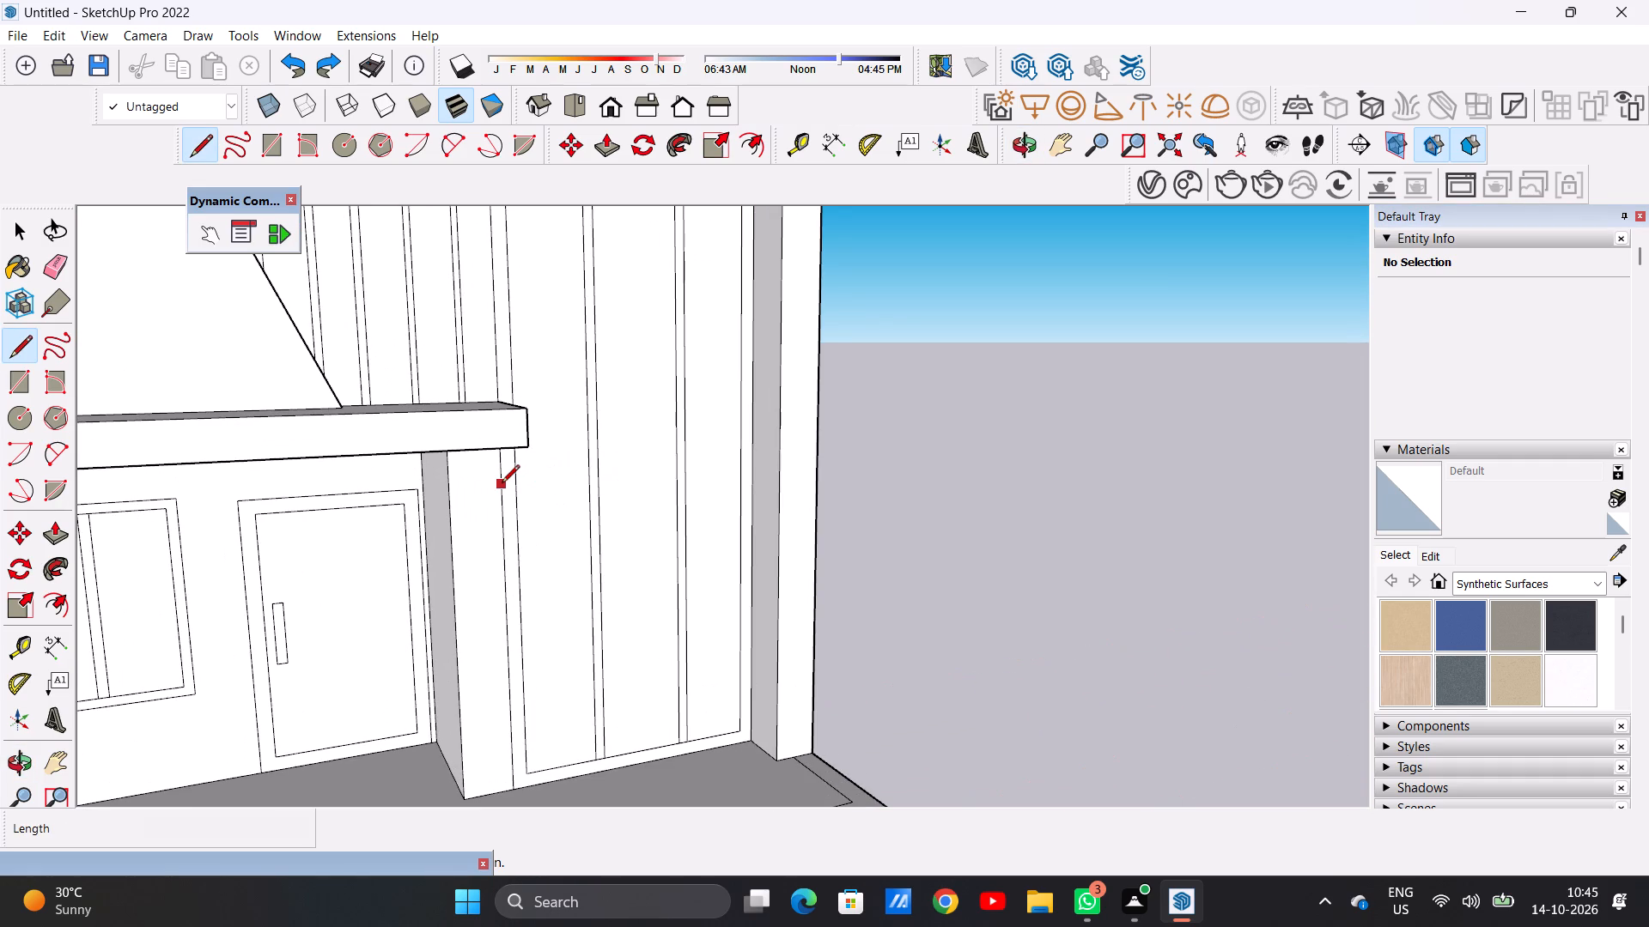
pyautogui.moveTo(588, 390); pyautogui.dragTo(467, 458, button='middle')
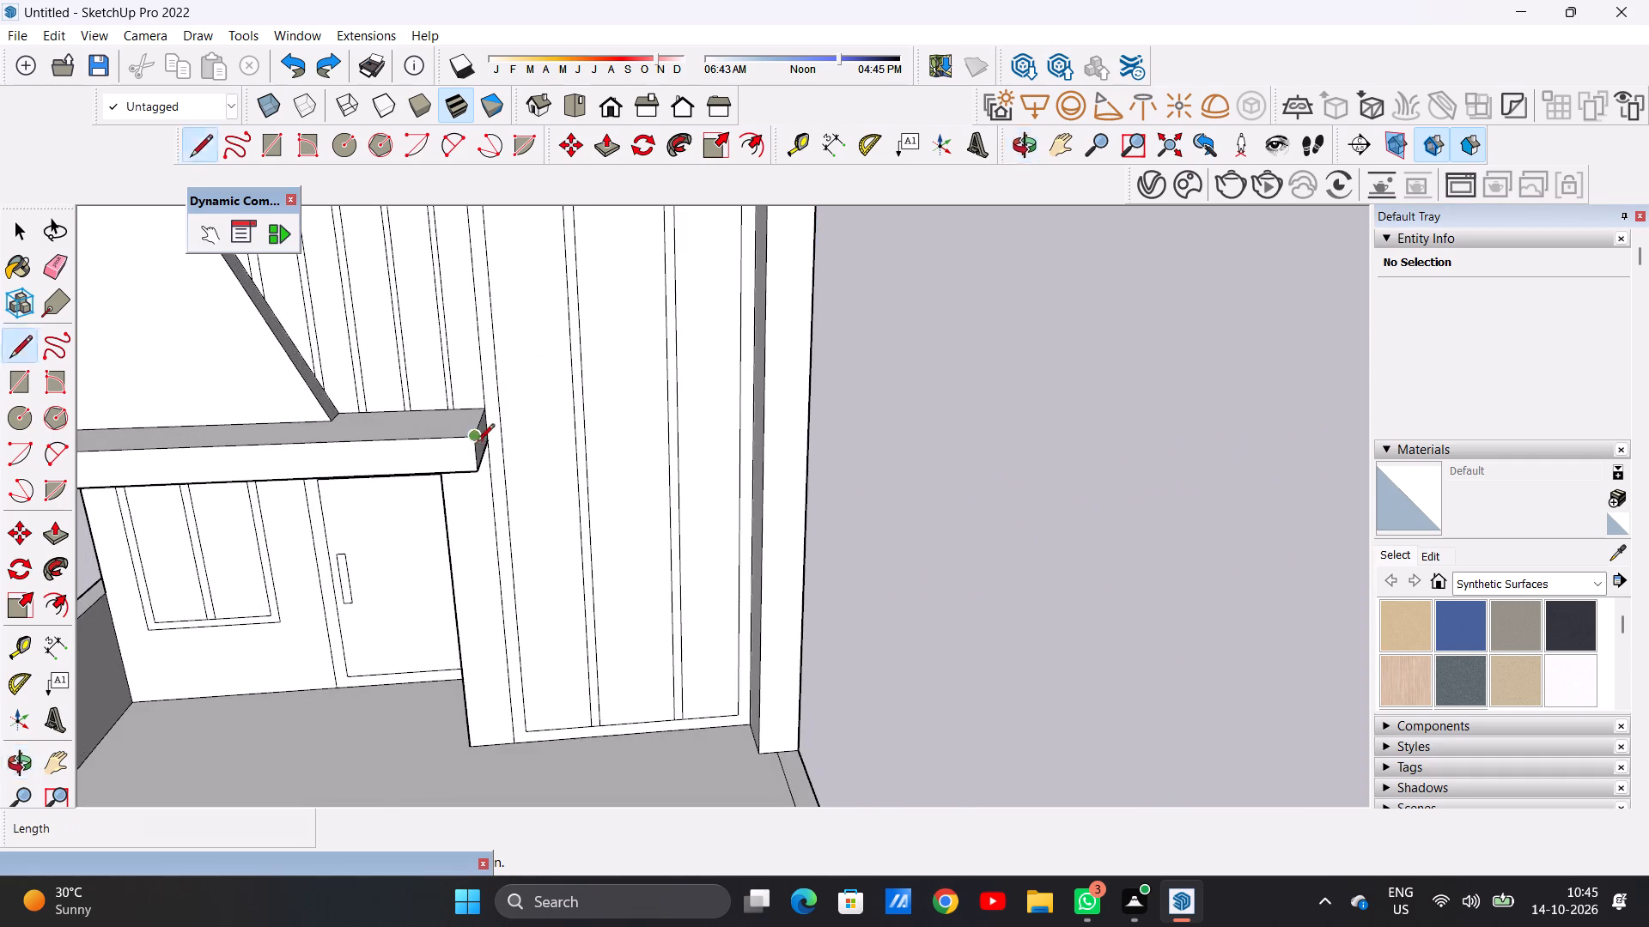
pyautogui.scroll(-7, 485, 476)
pyautogui.scroll(7, 523, 434)
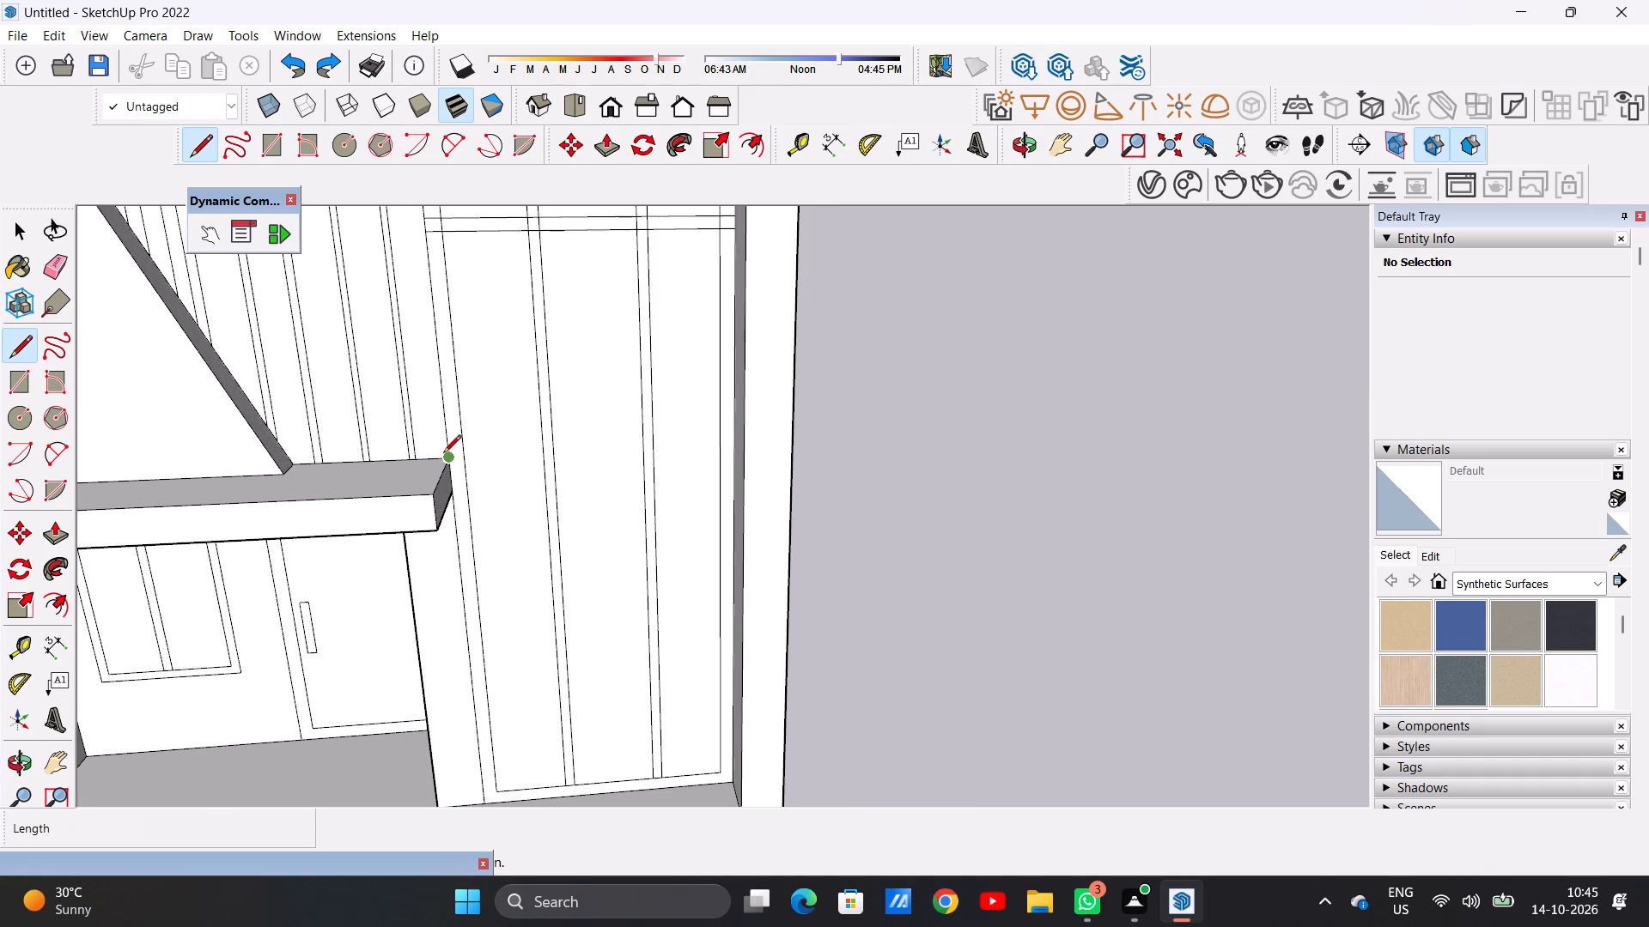
pyautogui.click(454, 454)
pyautogui.click(730, 449)
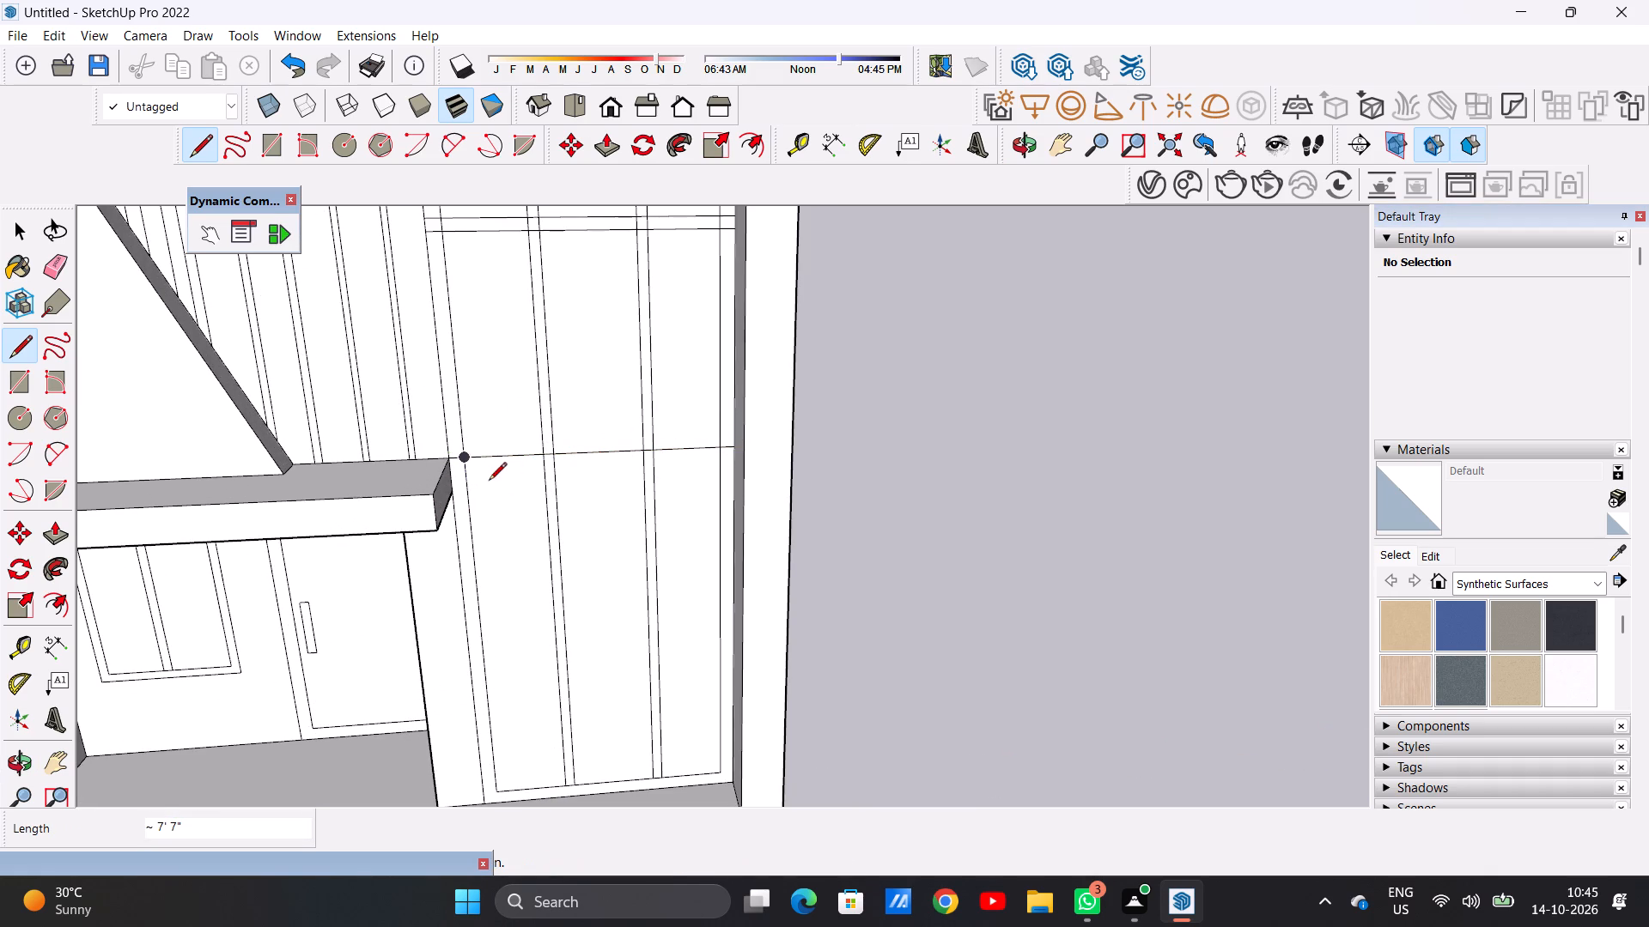
# Draw a second horizontal line across the full width of the tower panel, just below the one at the porch roof slab's level.
pyautogui.scroll(6, 487, 482)
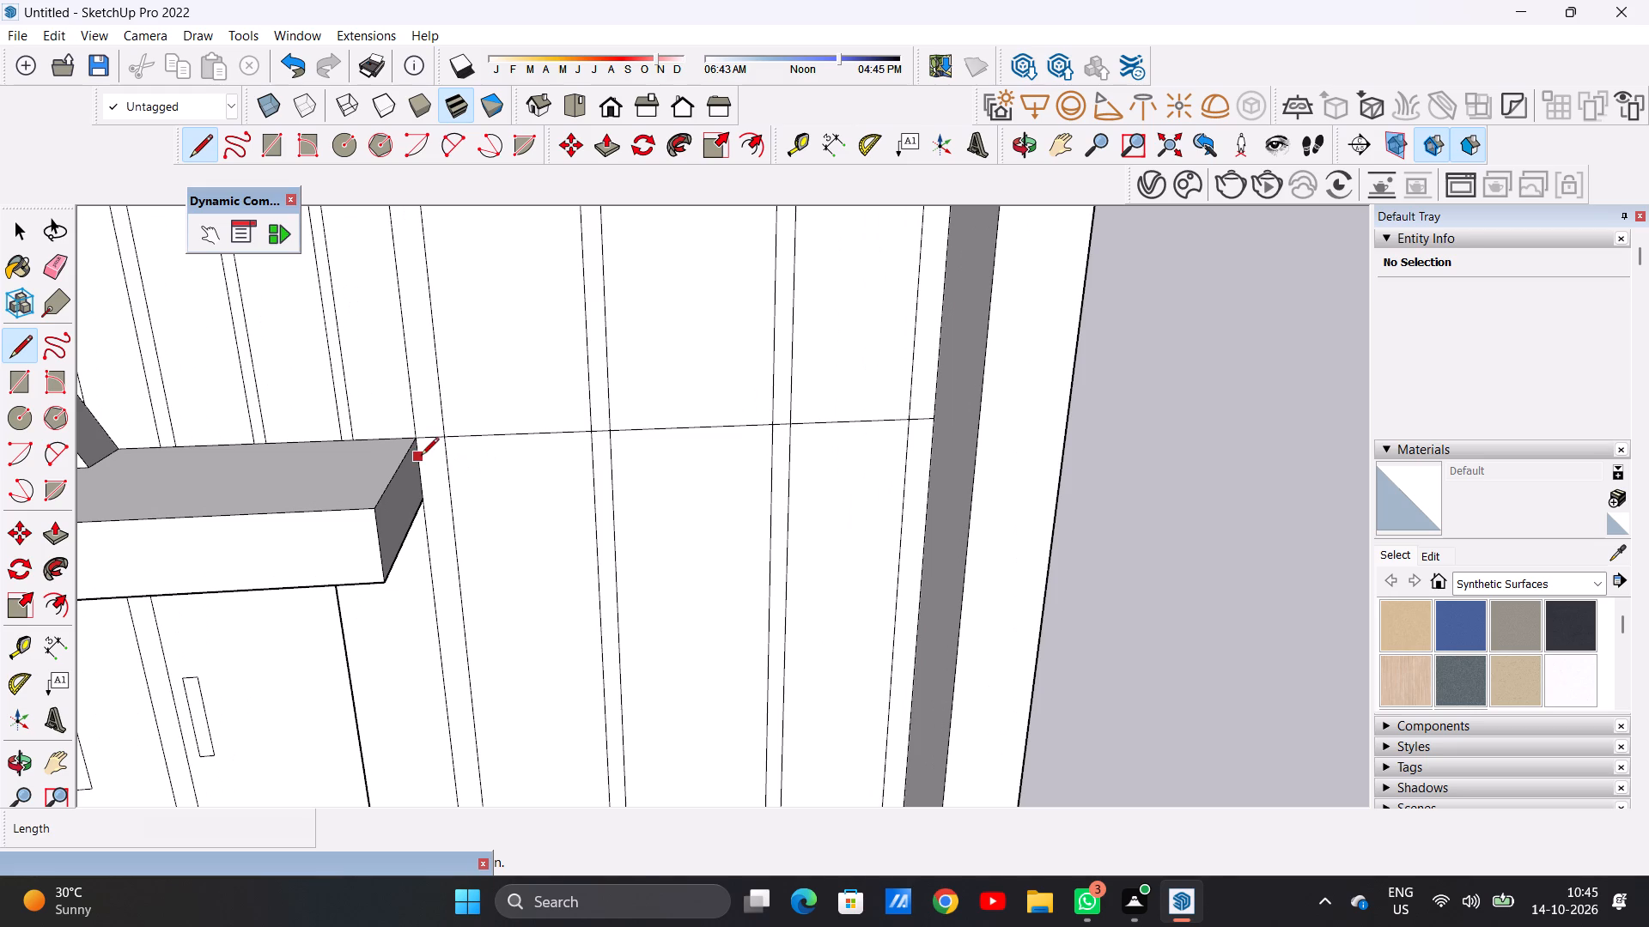
pyautogui.click(421, 457)
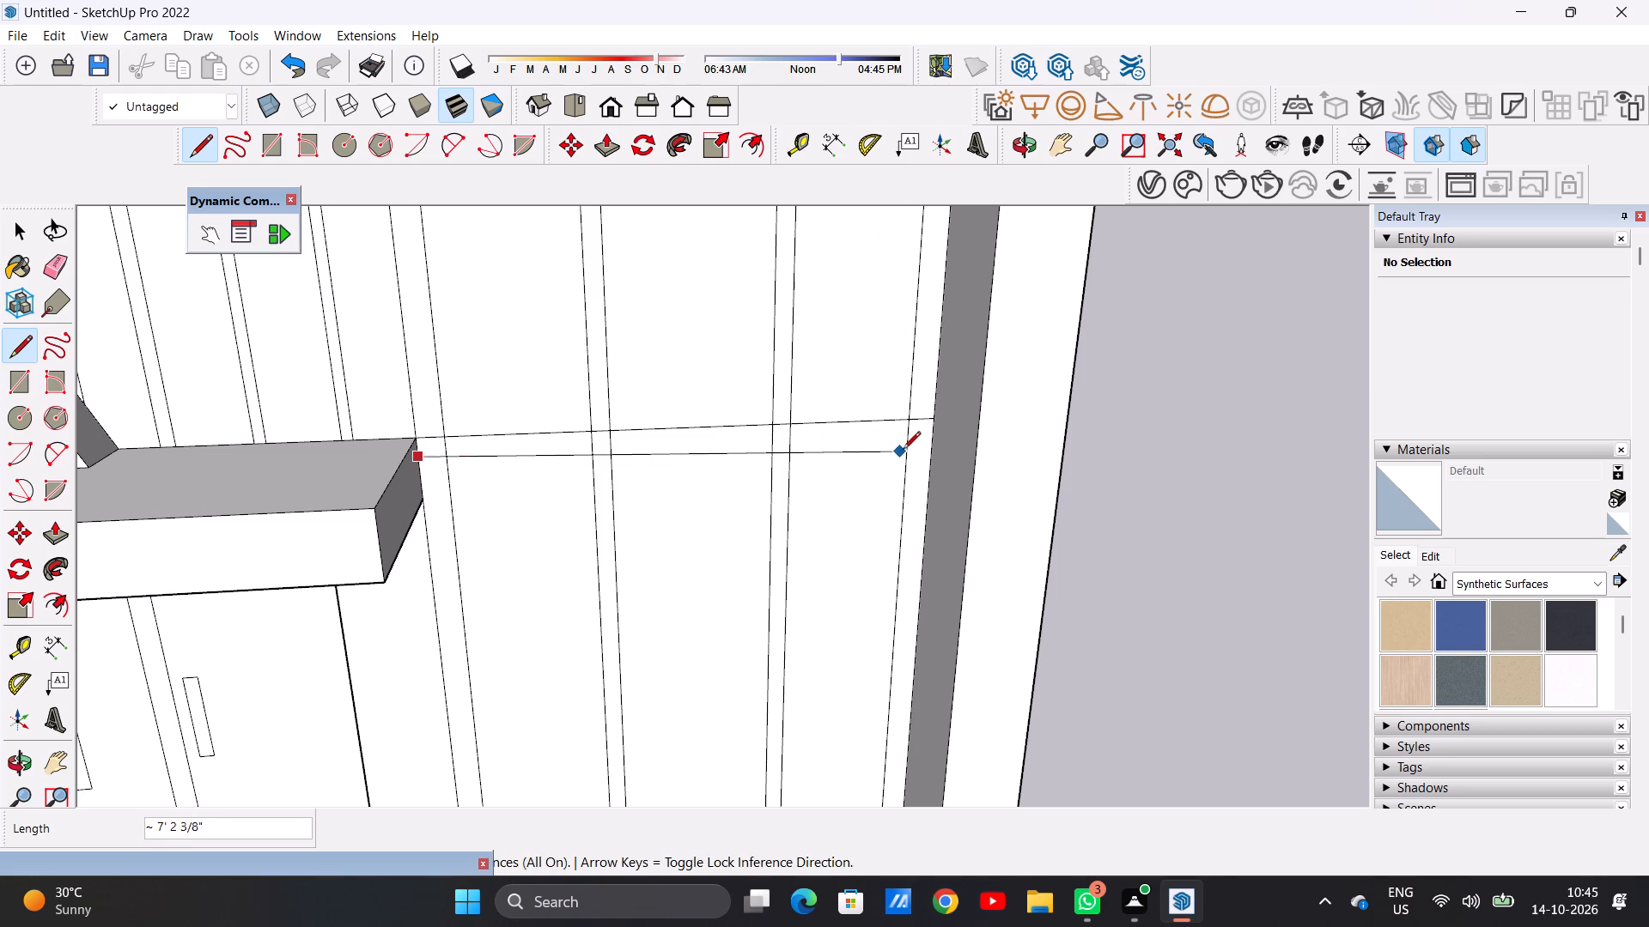
pyautogui.click(928, 440)
pyautogui.press('space')
# Draw two closely spaced horizontal lines about 7' 7" long across the full width of the tower panel, in its lower part.
pyautogui.scroll(-14, 696, 438)
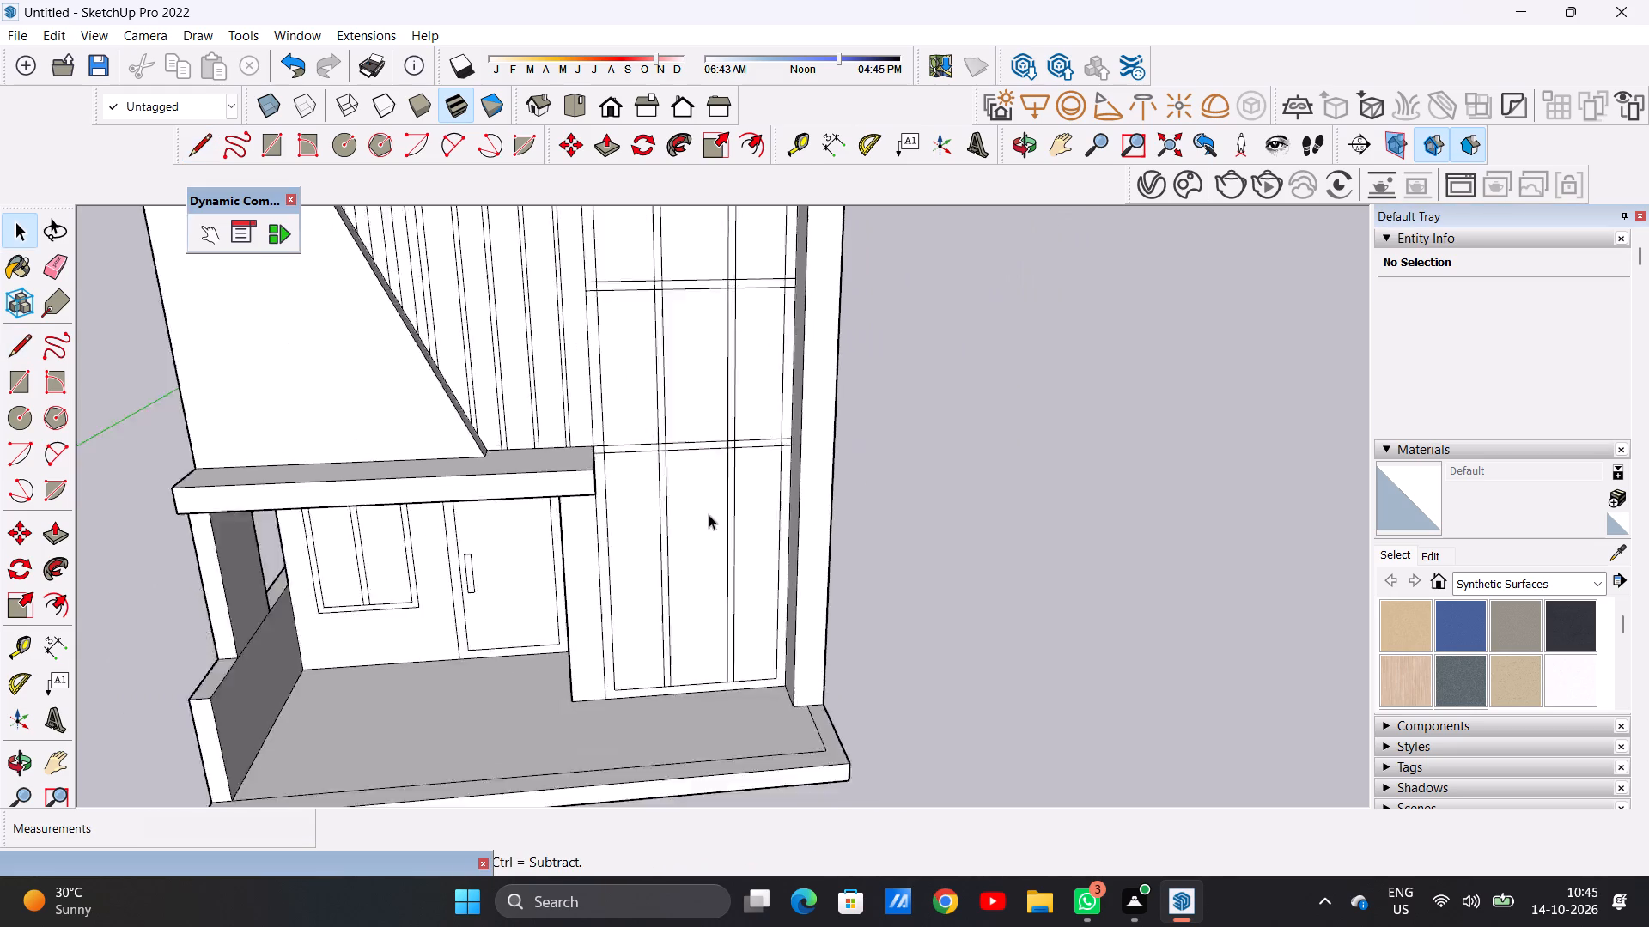
pyautogui.scroll(-2, 709, 514)
pyautogui.moveTo(713, 578); pyautogui.dragTo(678, 511, button='middle')
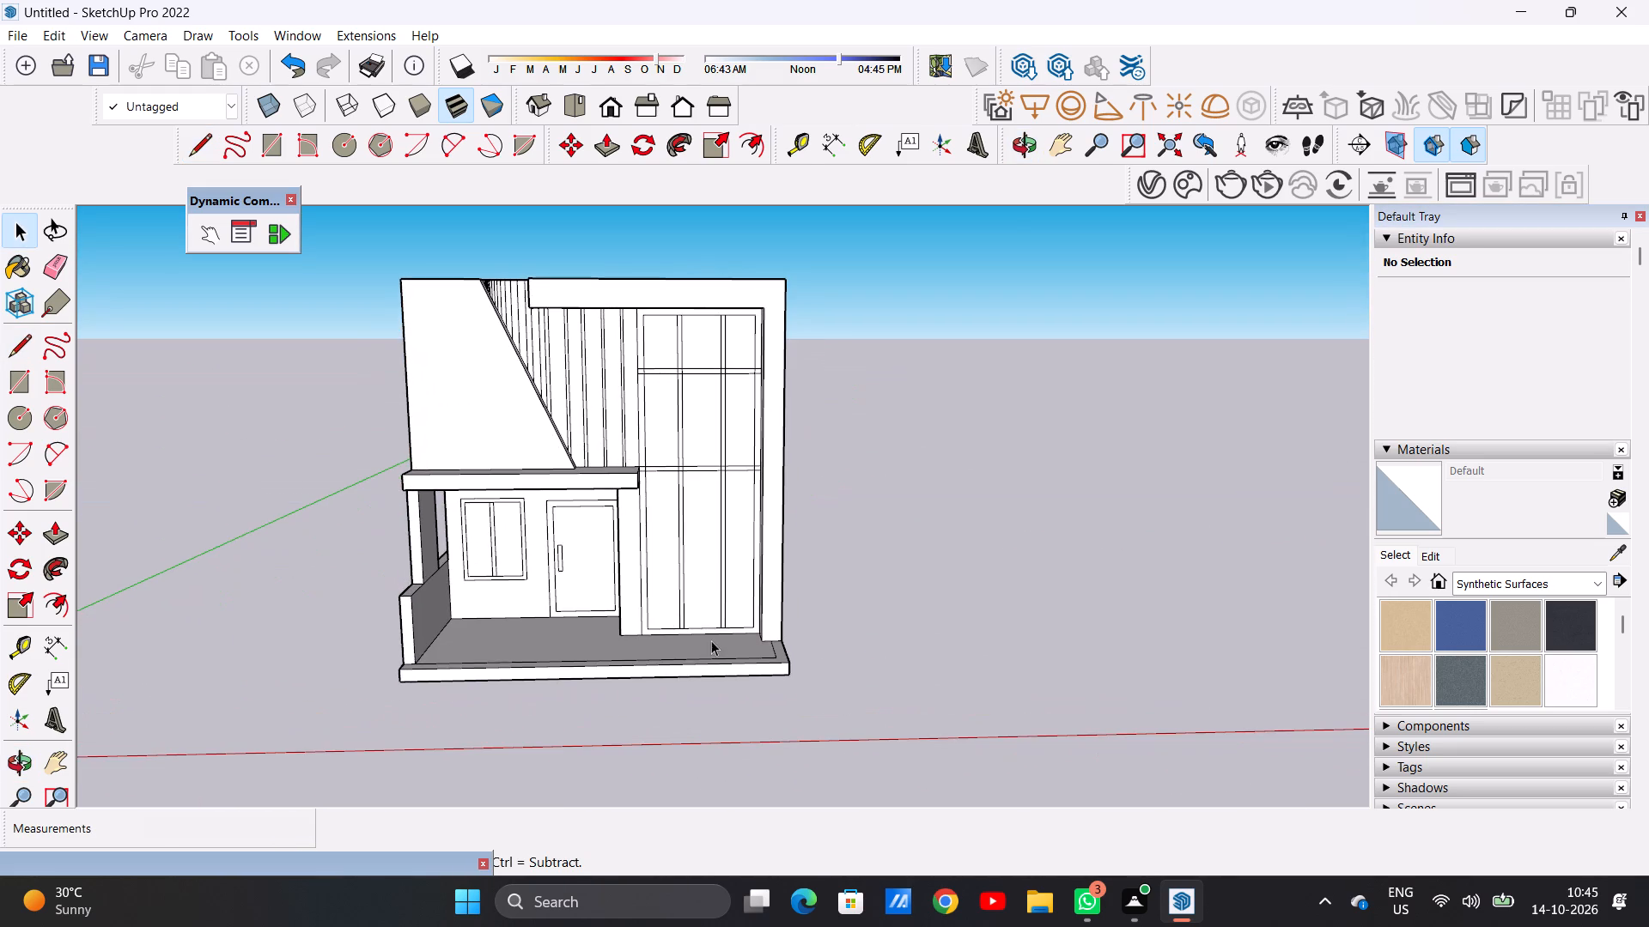
pyautogui.scroll(9, 719, 612)
pyautogui.press('l')
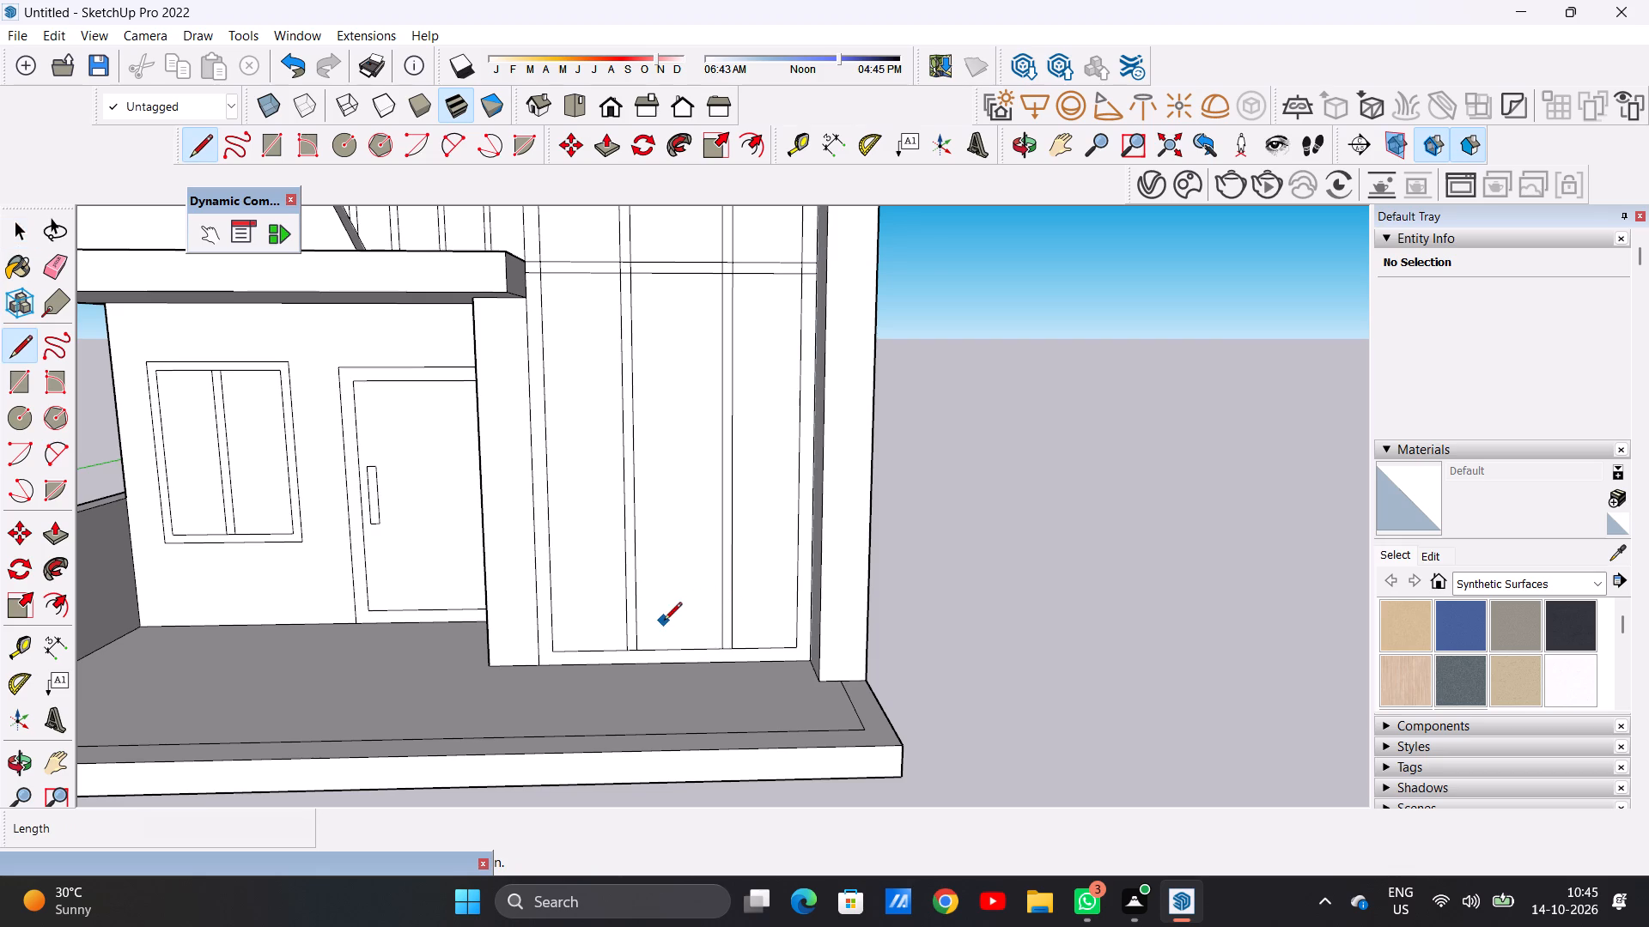
pyautogui.scroll(2, 662, 621)
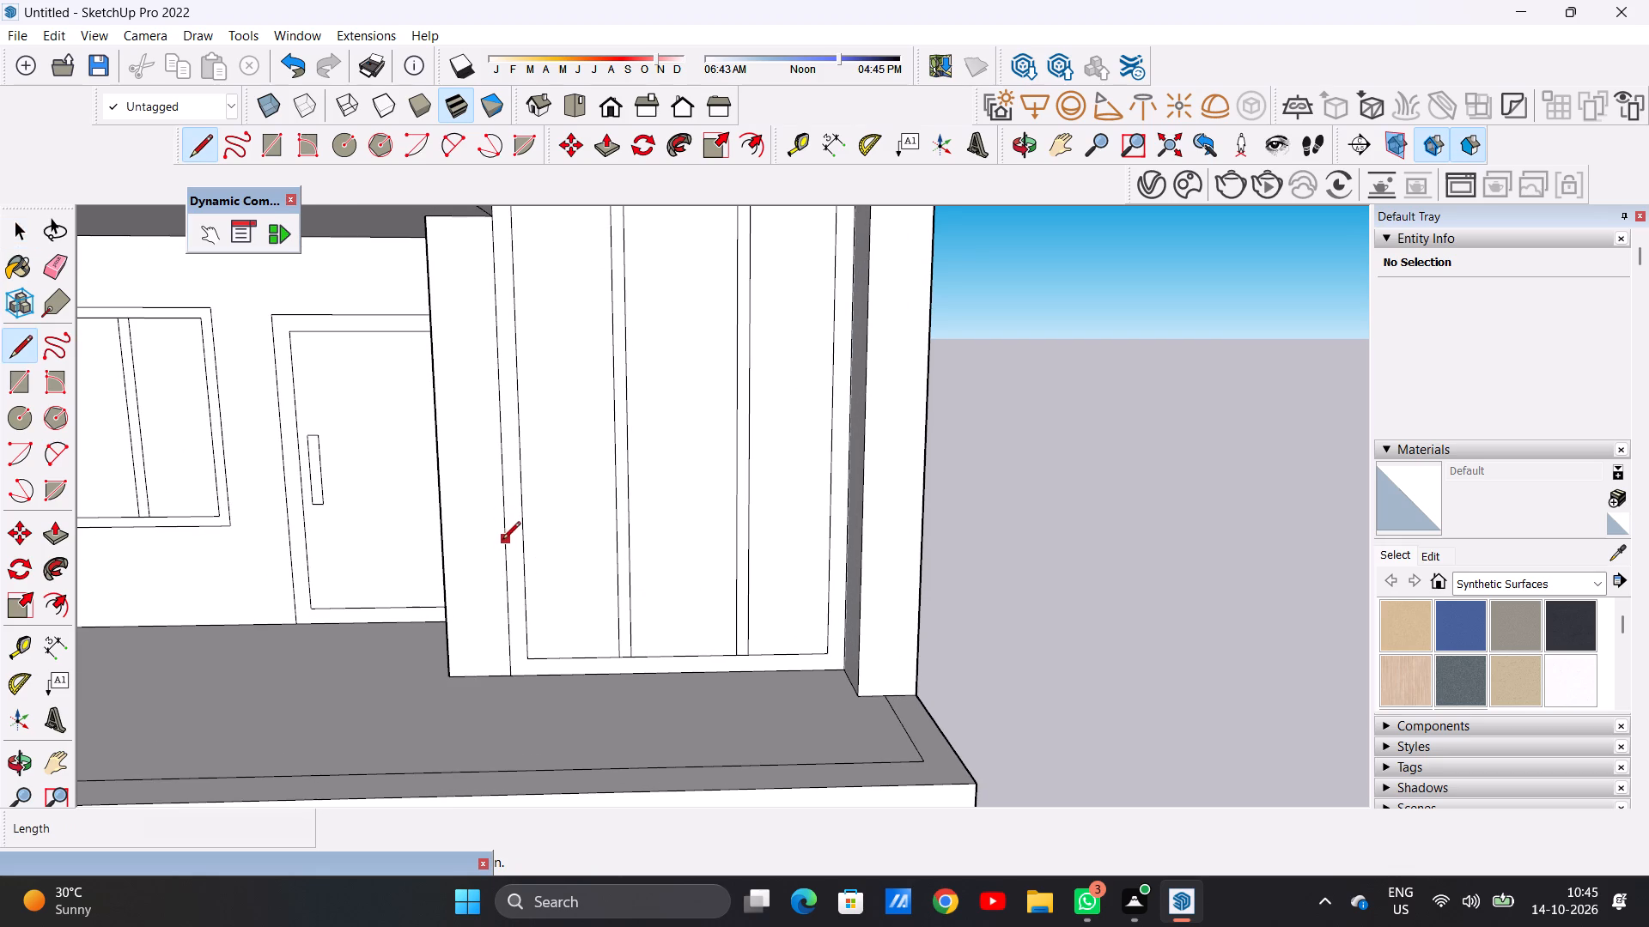
pyautogui.click(499, 528)
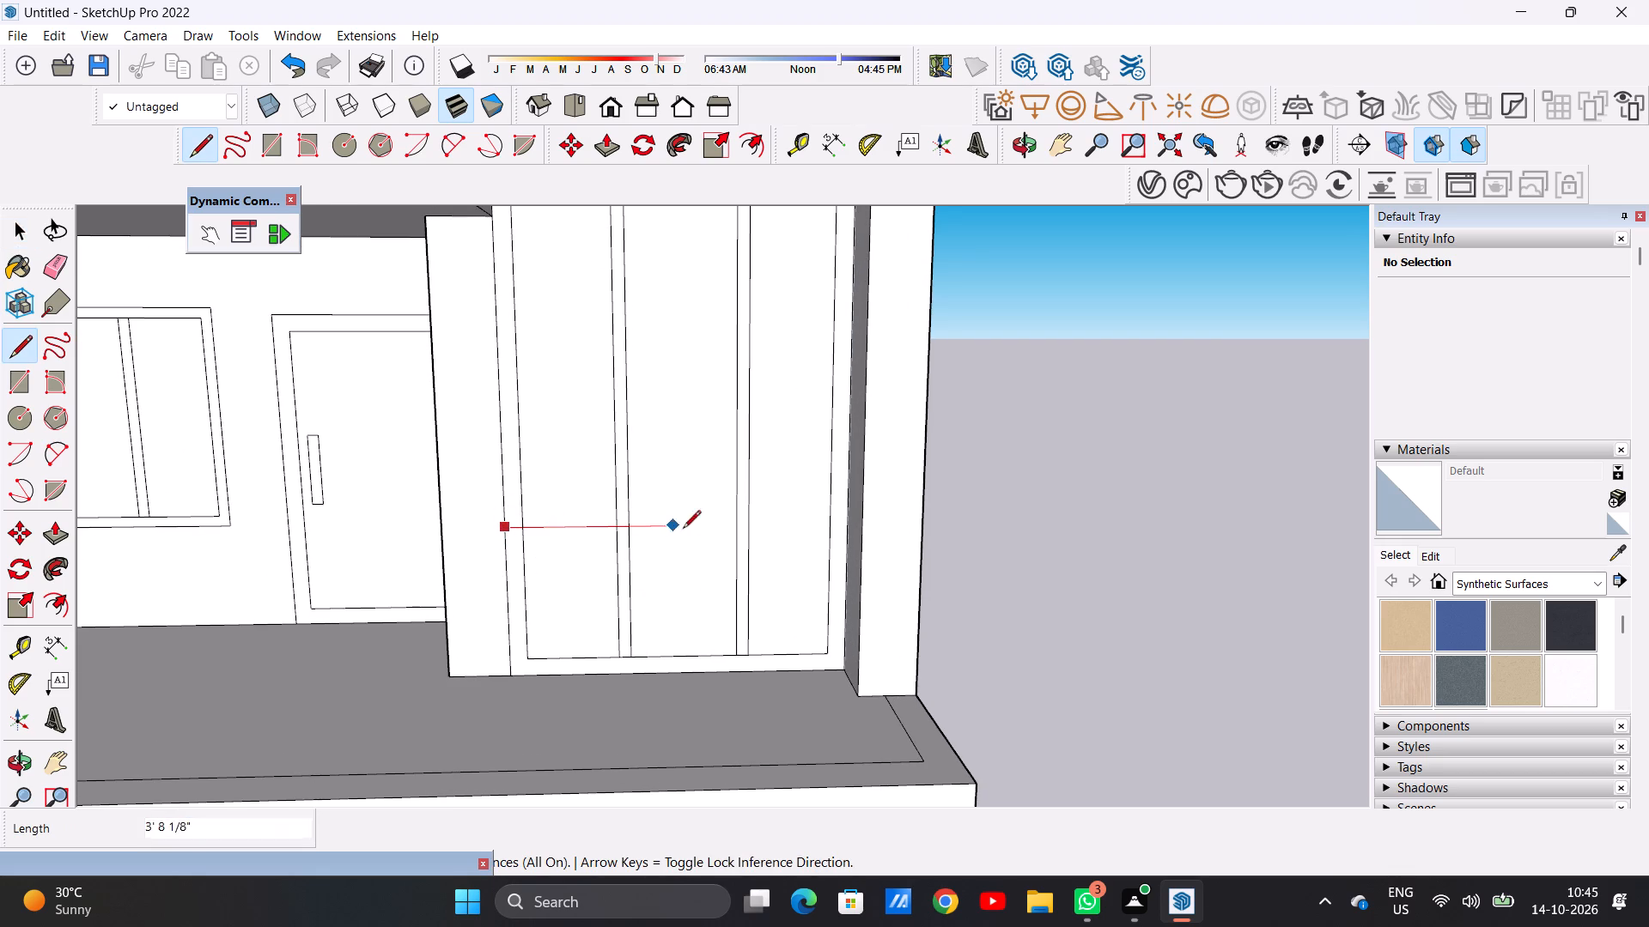
pyautogui.click(849, 529)
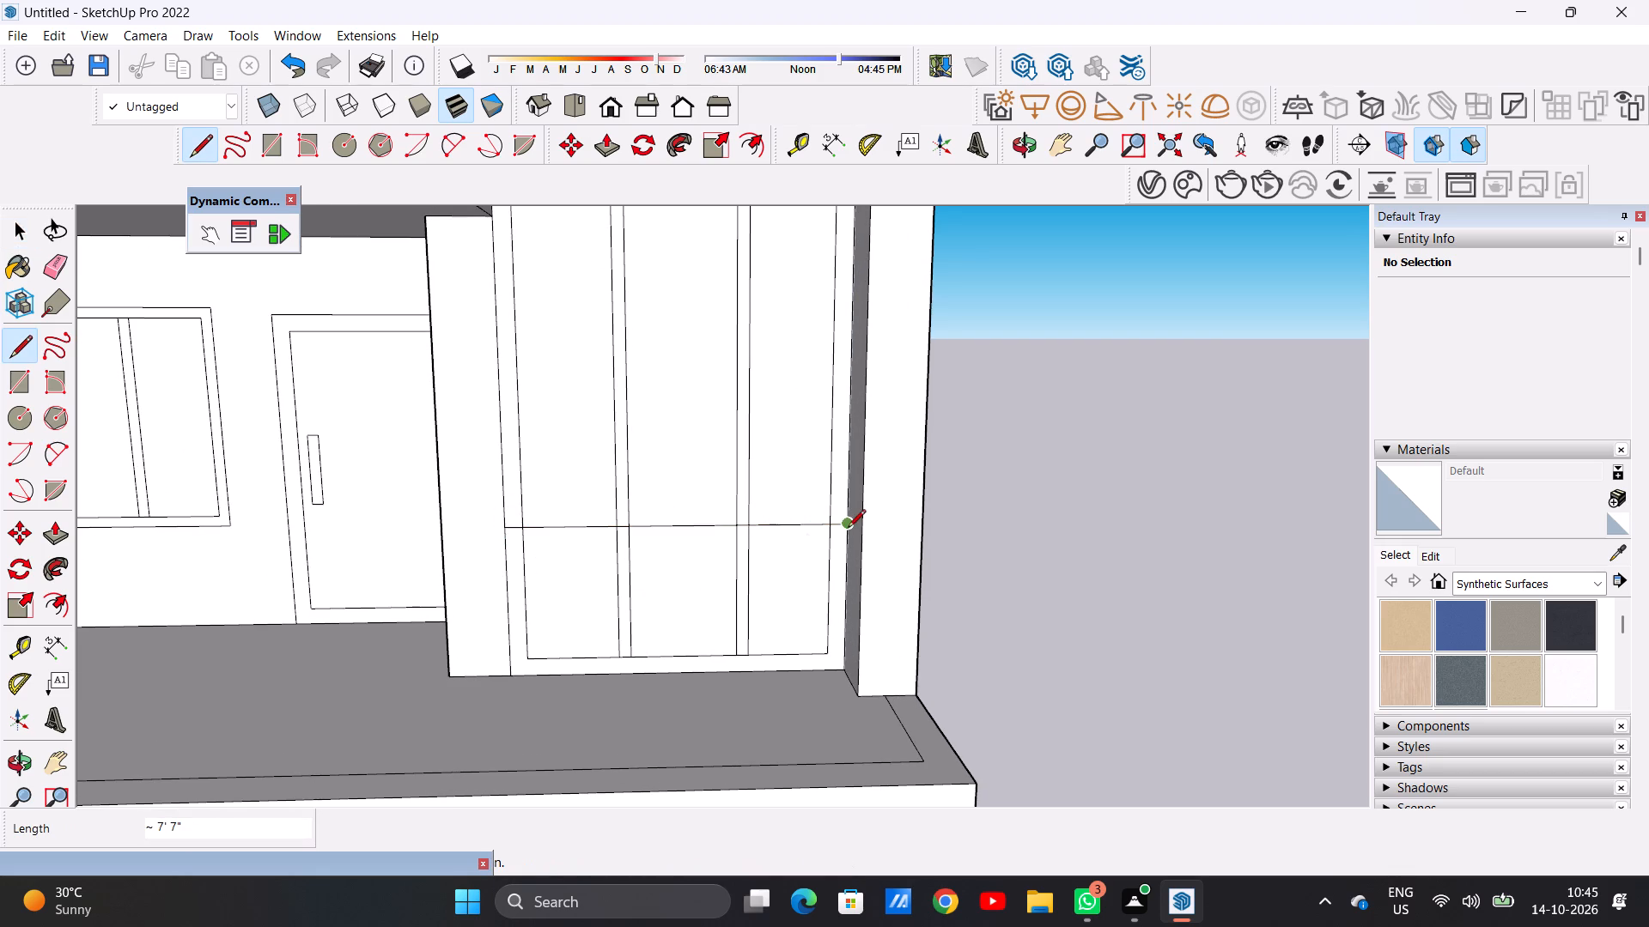
pyautogui.press('space')
pyautogui.scroll(-10, 750, 598)
pyautogui.moveTo(739, 579); pyautogui.dragTo(718, 542, button='middle')
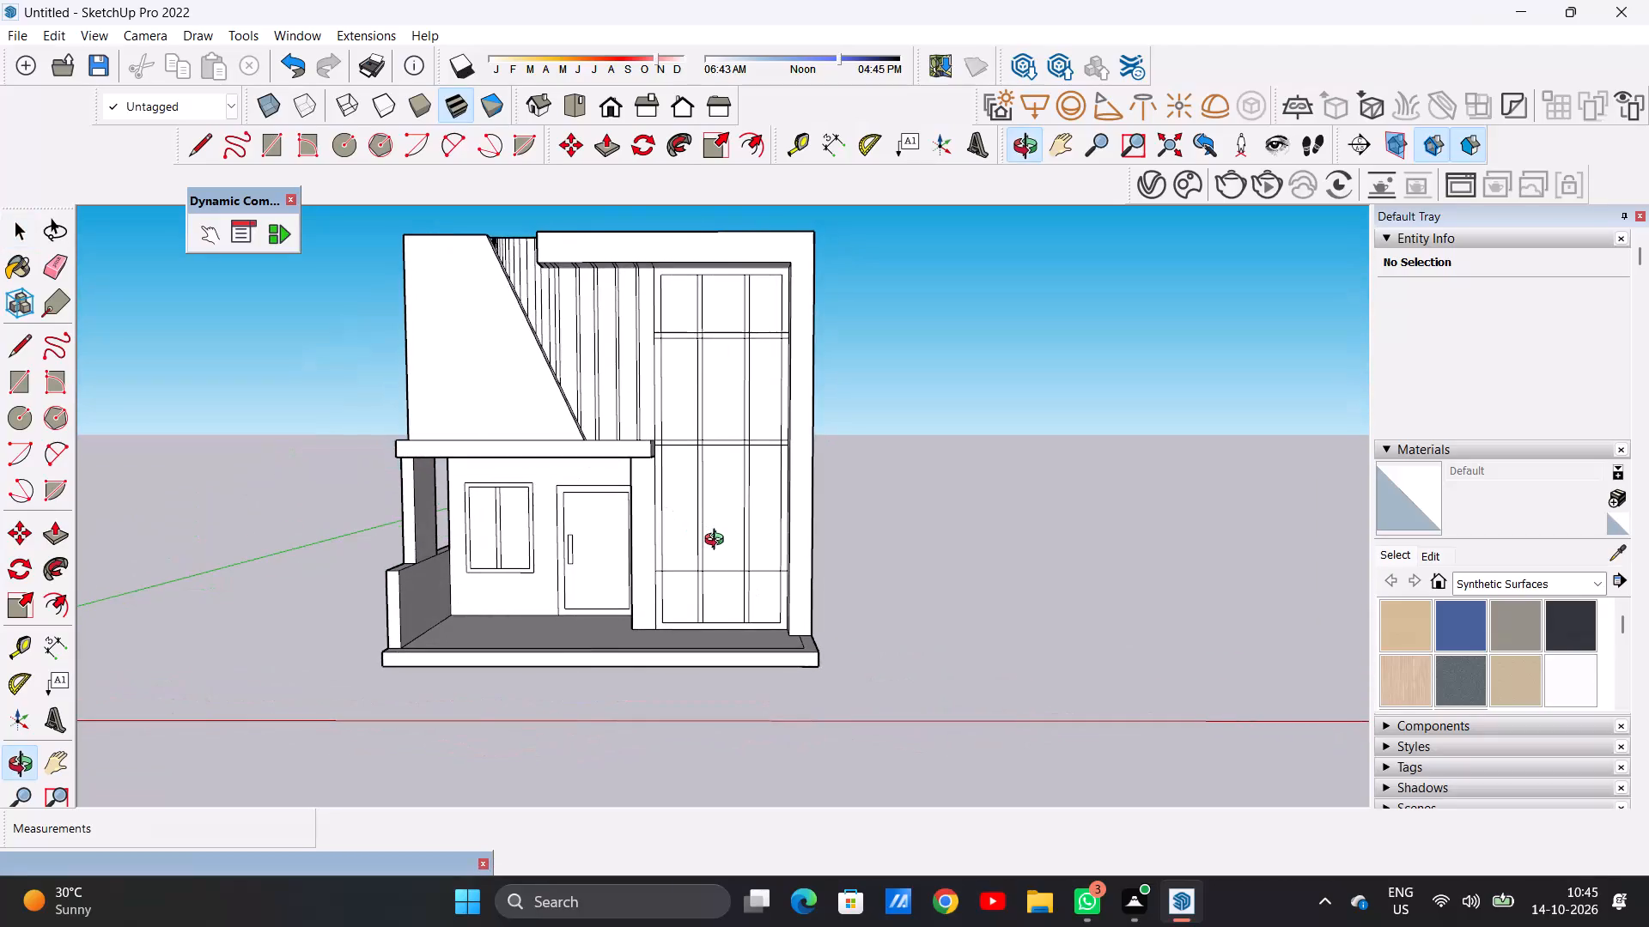
pyautogui.moveTo(718, 542); pyautogui.dragTo(747, 541, button='middle')
pyautogui.scroll(4, 751, 586)
pyautogui.press('l')
pyautogui.scroll(2, 731, 522)
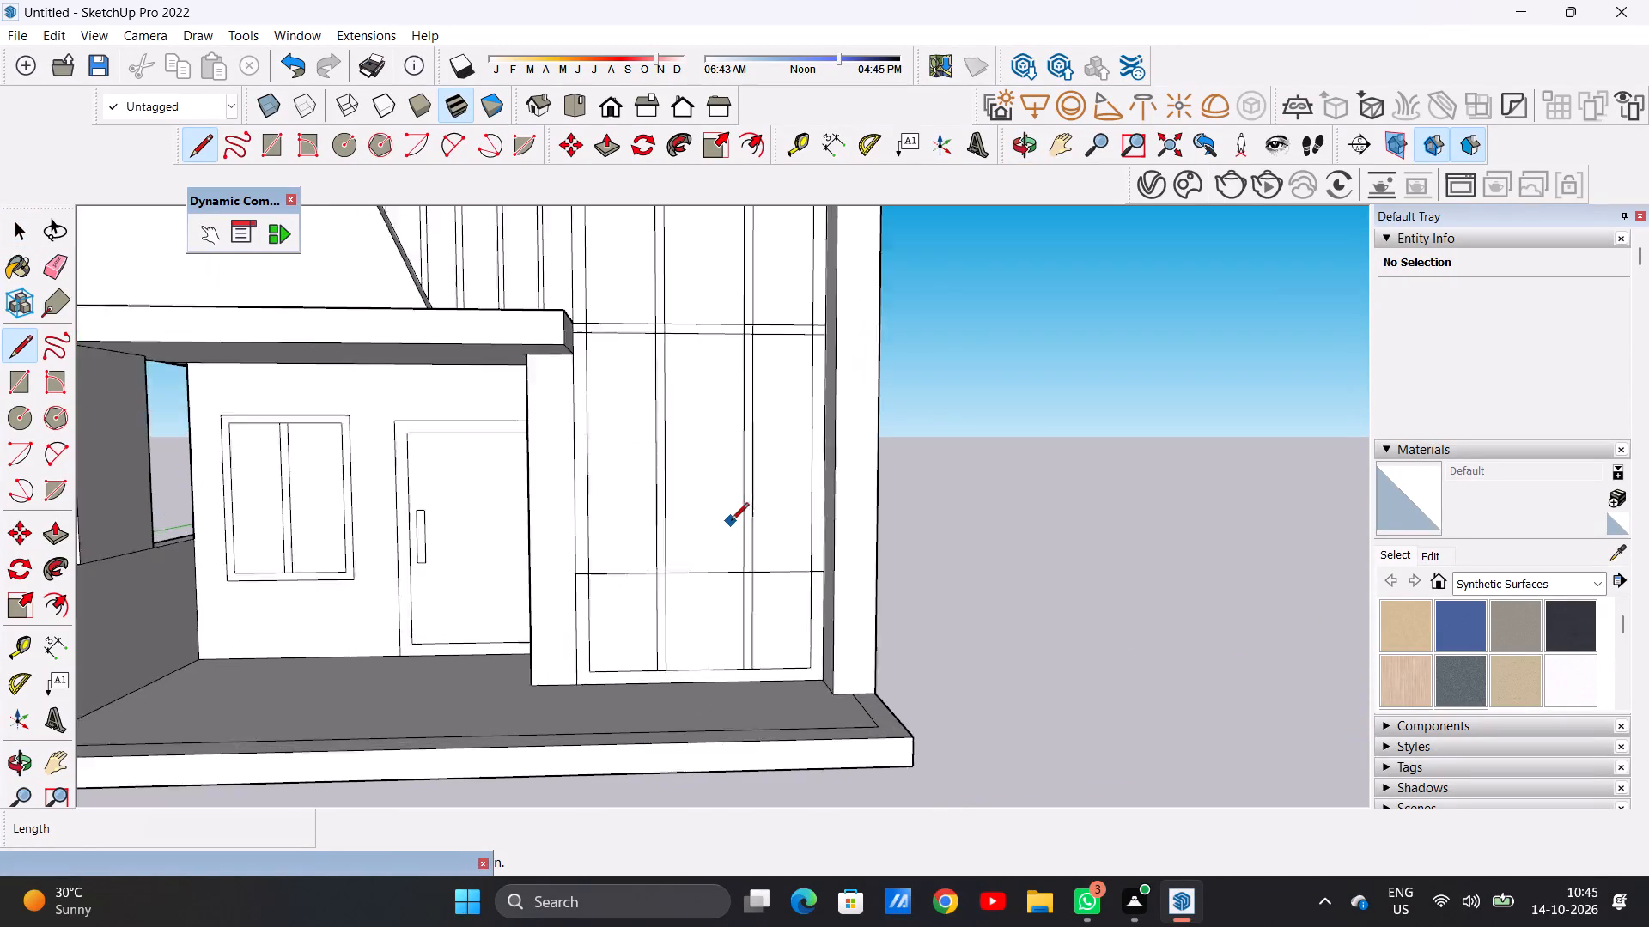
pyautogui.scroll(4, 731, 522)
pyautogui.click(496, 585)
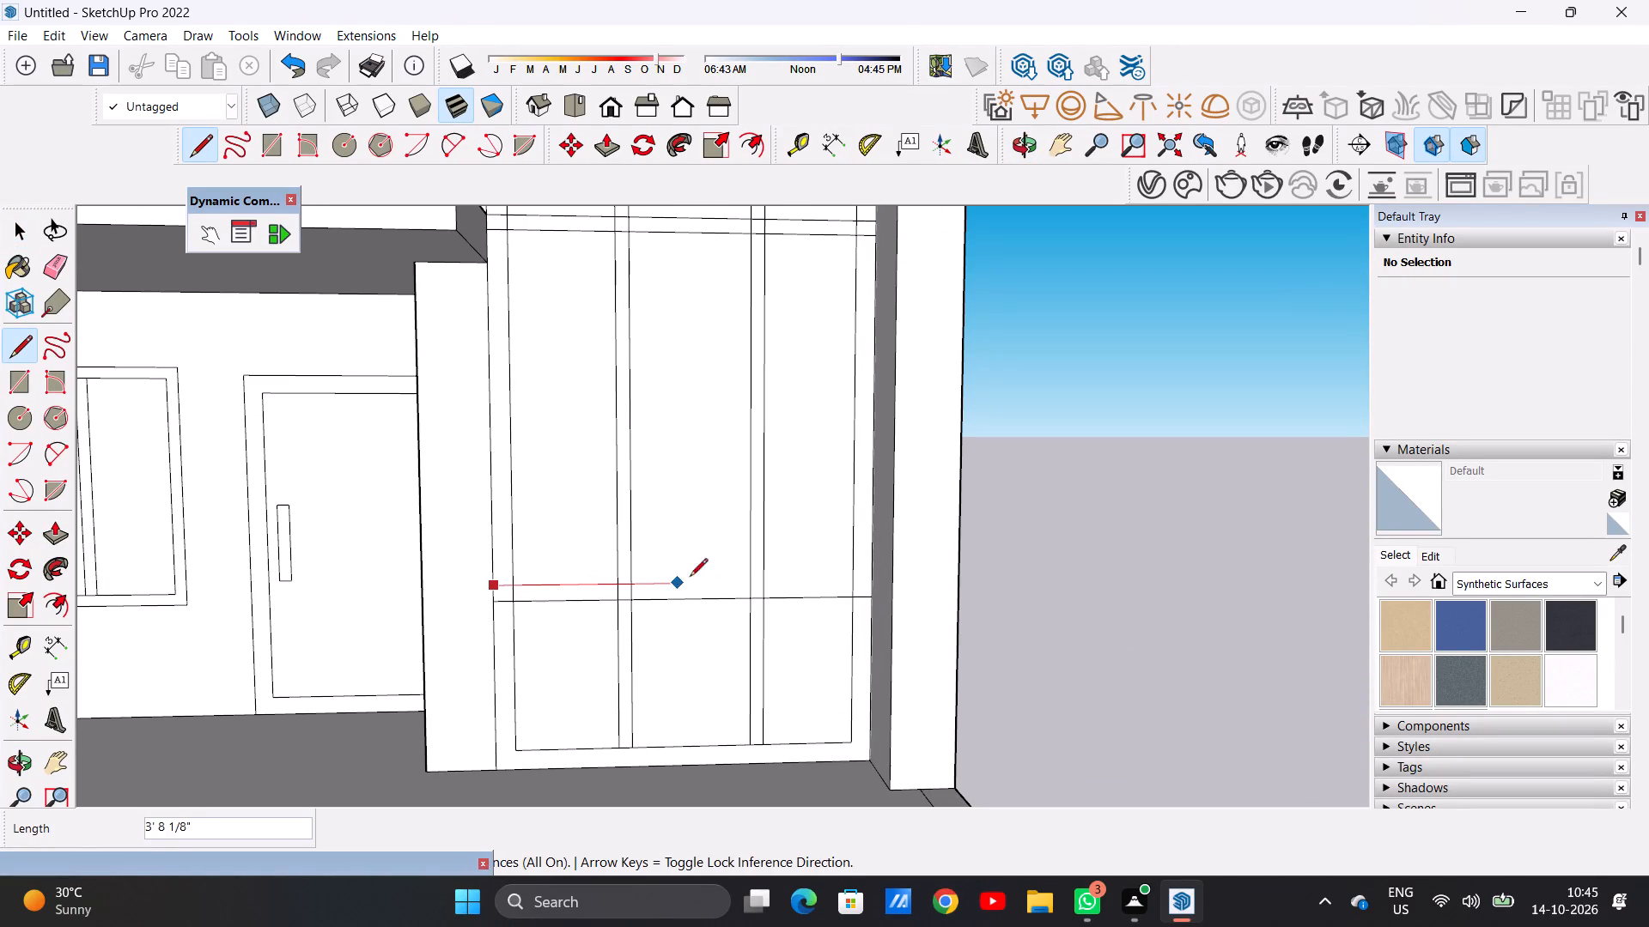
pyautogui.click(874, 580)
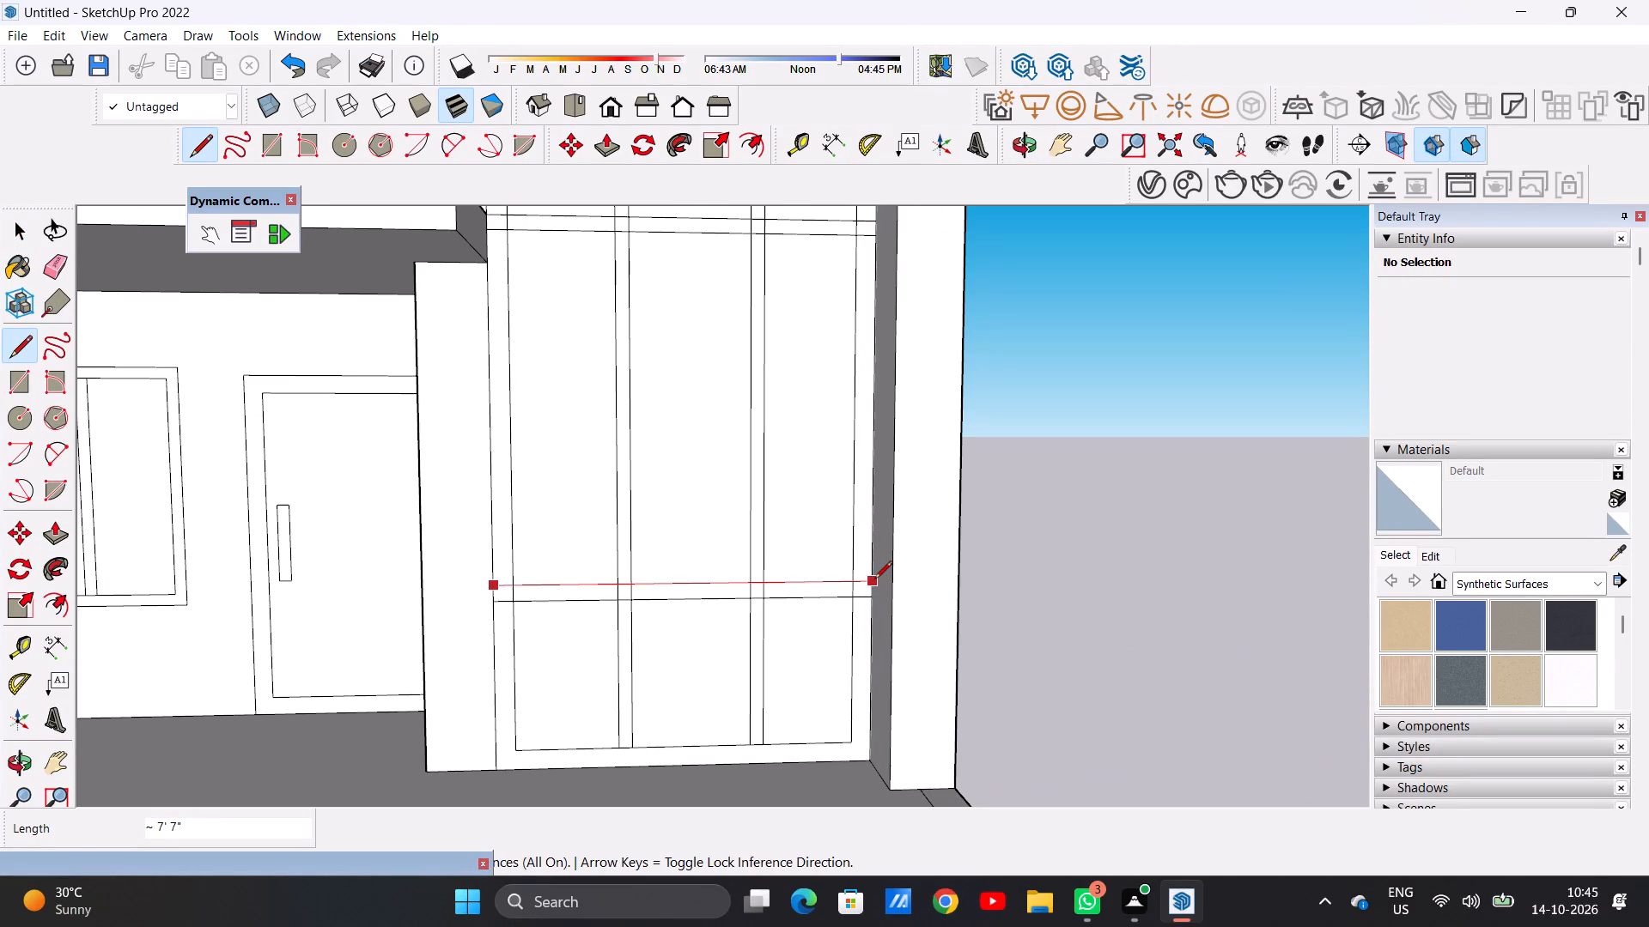
pyautogui.press('space')
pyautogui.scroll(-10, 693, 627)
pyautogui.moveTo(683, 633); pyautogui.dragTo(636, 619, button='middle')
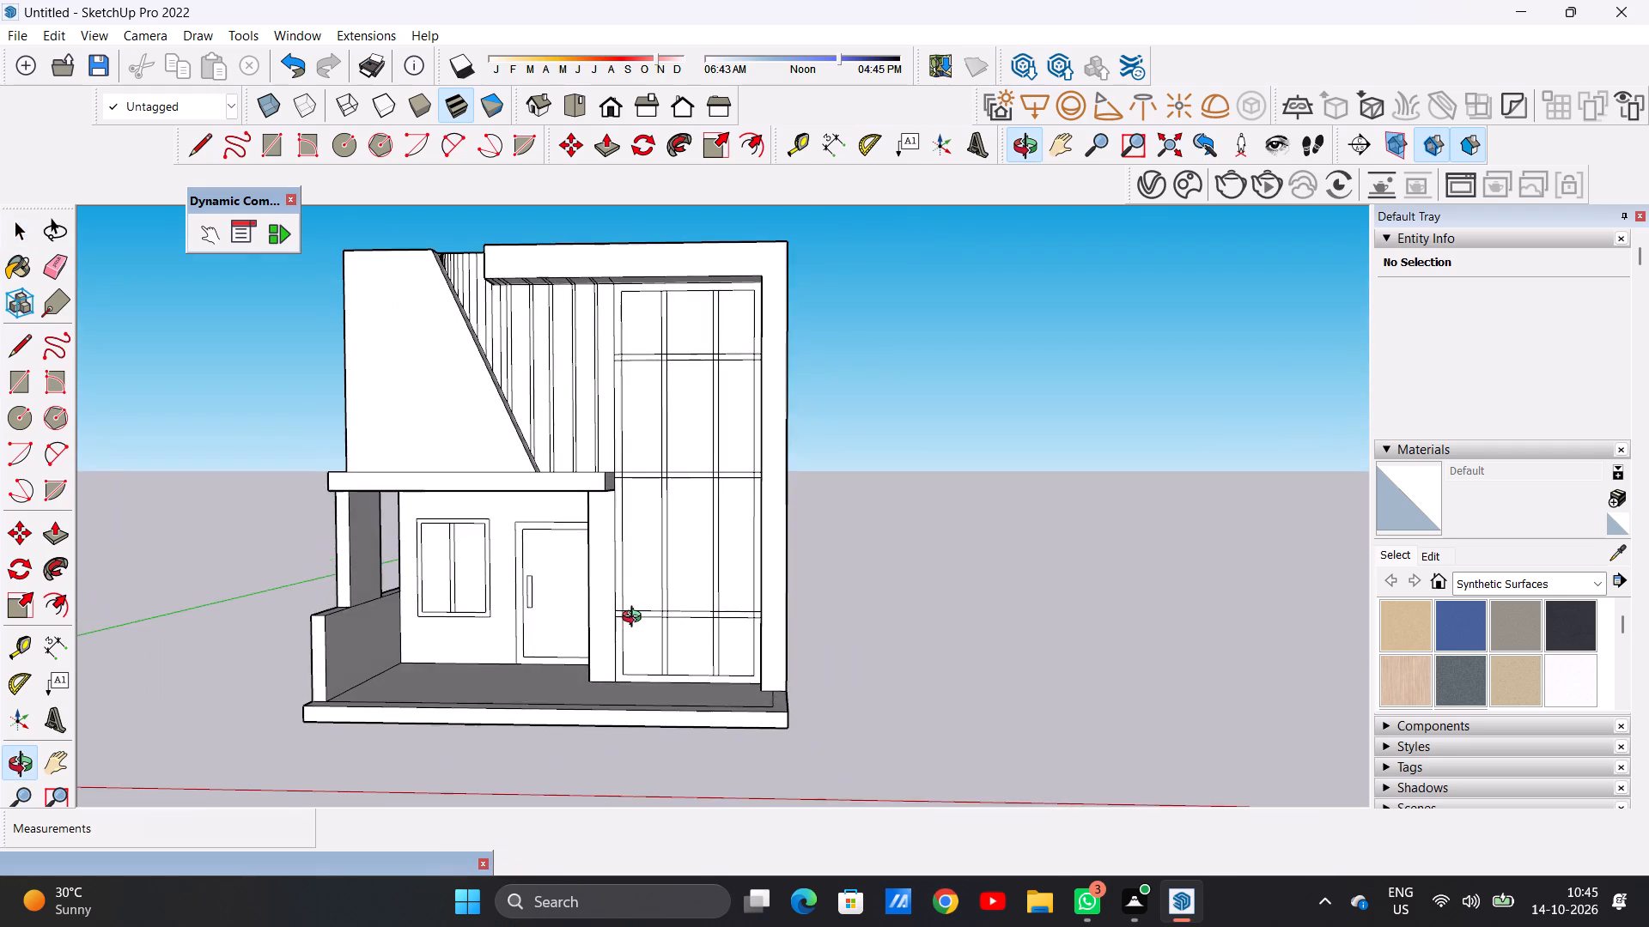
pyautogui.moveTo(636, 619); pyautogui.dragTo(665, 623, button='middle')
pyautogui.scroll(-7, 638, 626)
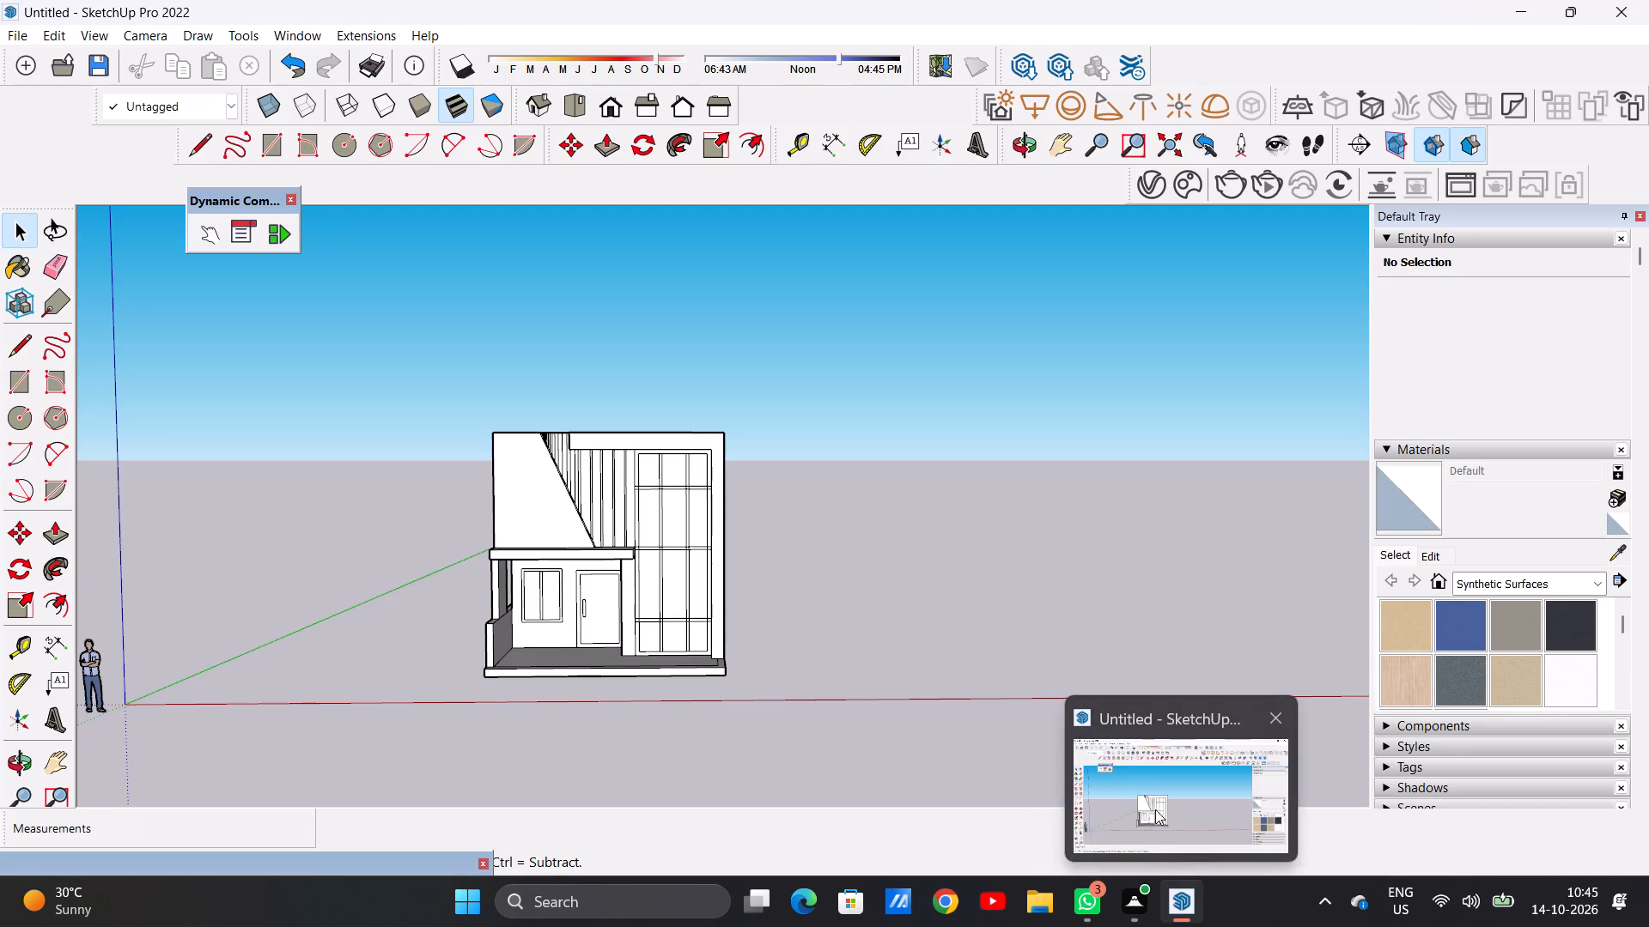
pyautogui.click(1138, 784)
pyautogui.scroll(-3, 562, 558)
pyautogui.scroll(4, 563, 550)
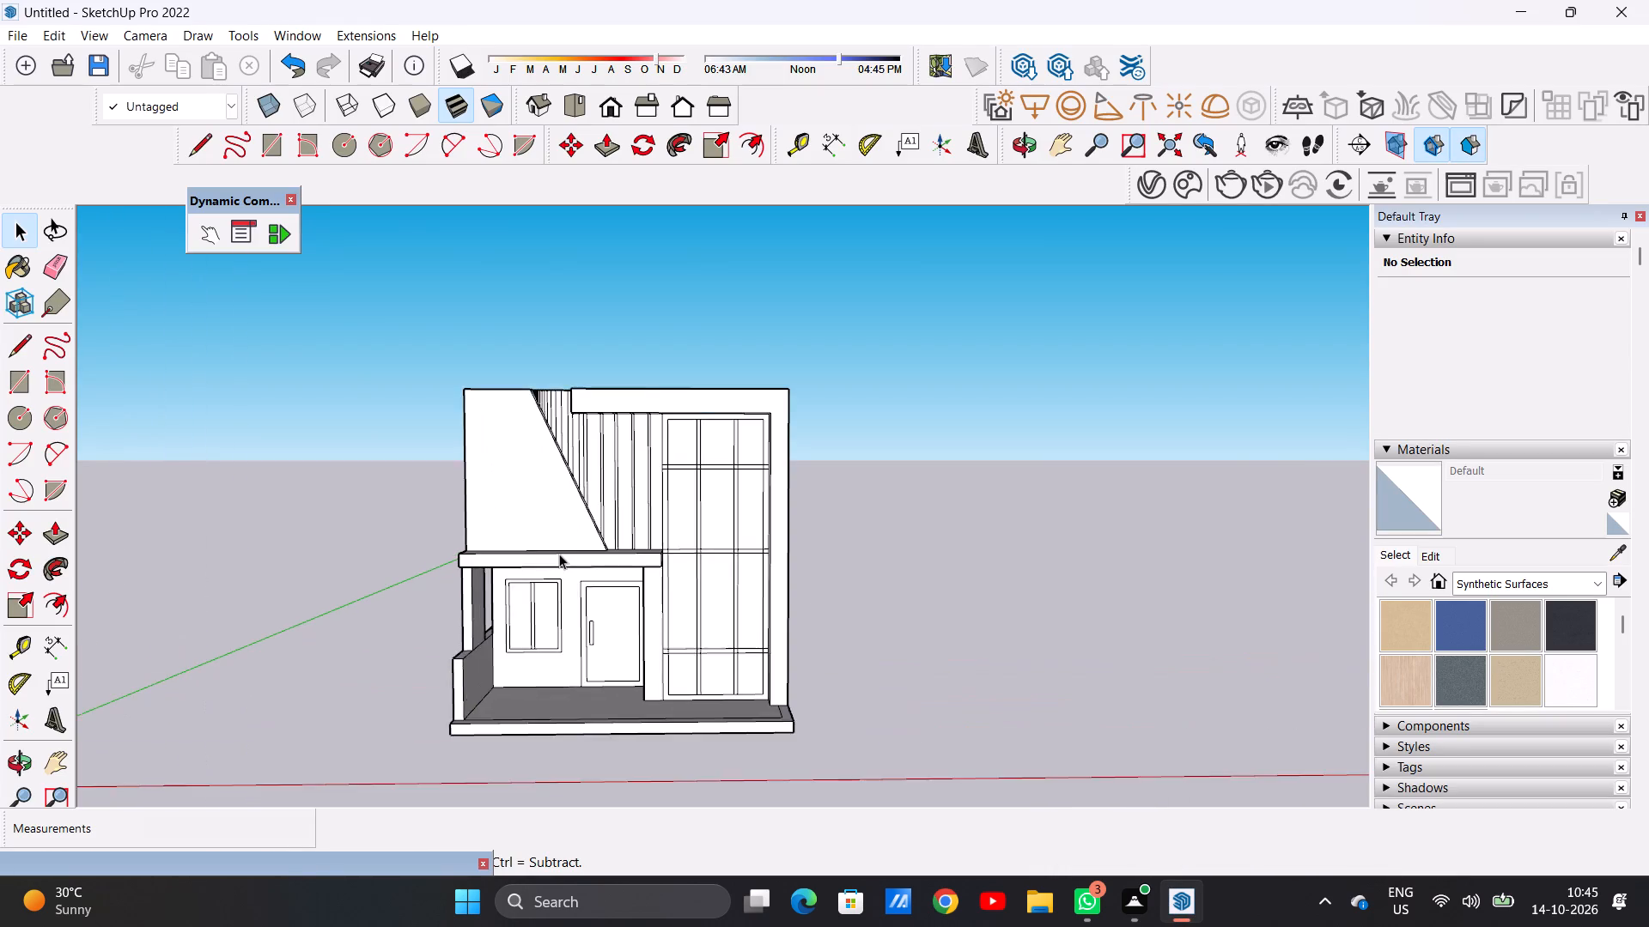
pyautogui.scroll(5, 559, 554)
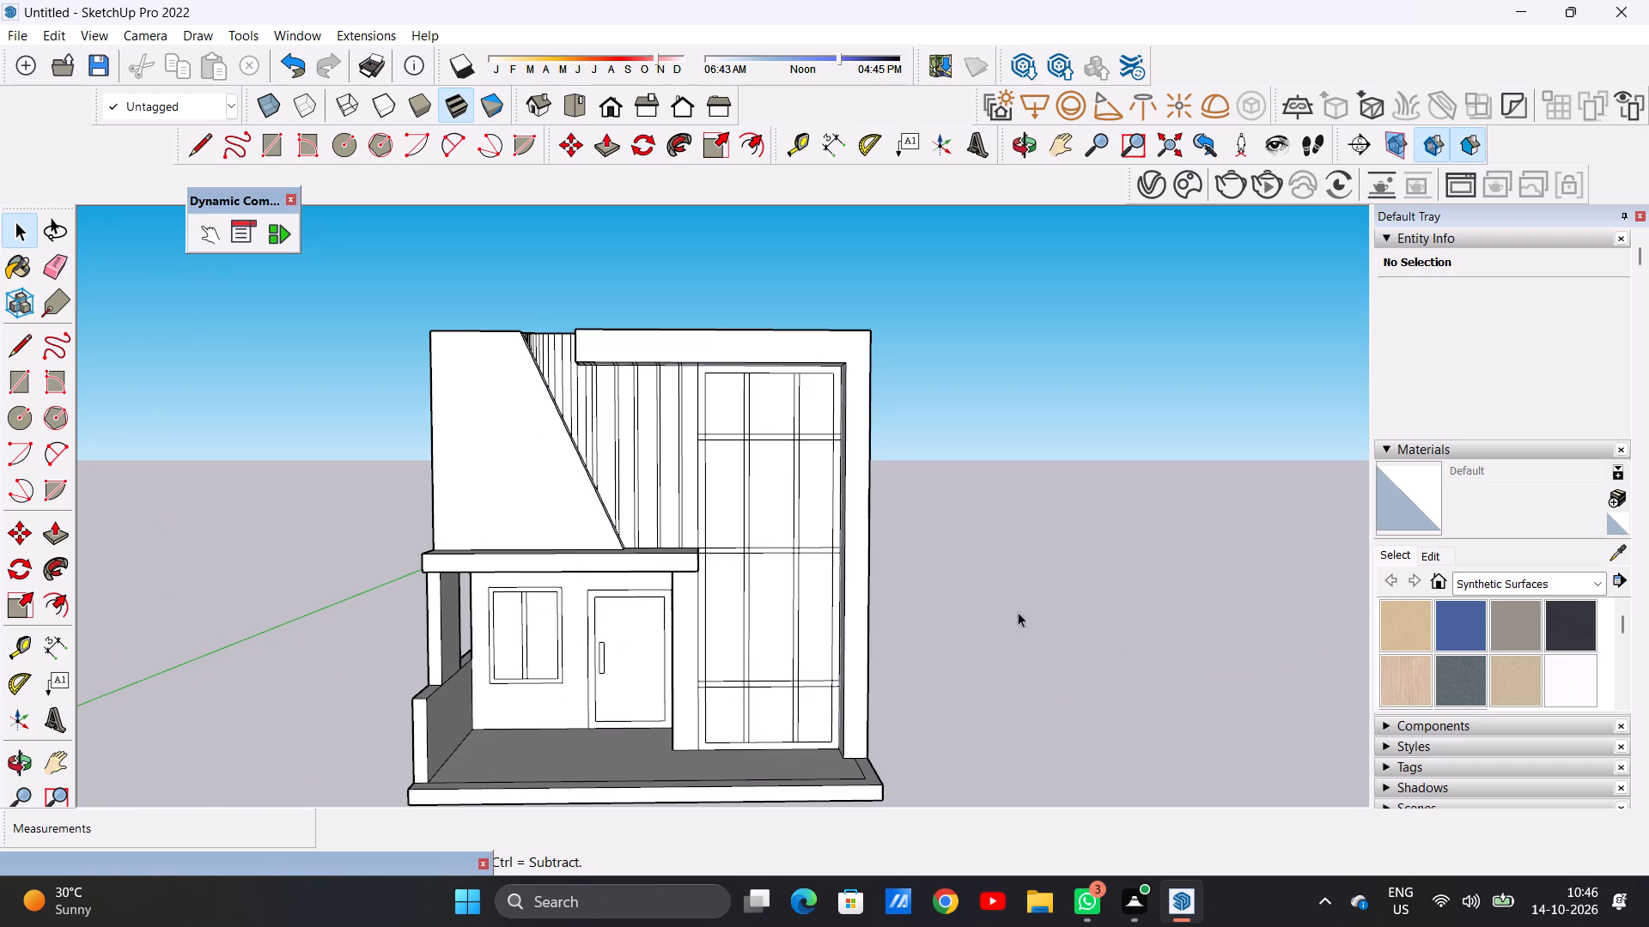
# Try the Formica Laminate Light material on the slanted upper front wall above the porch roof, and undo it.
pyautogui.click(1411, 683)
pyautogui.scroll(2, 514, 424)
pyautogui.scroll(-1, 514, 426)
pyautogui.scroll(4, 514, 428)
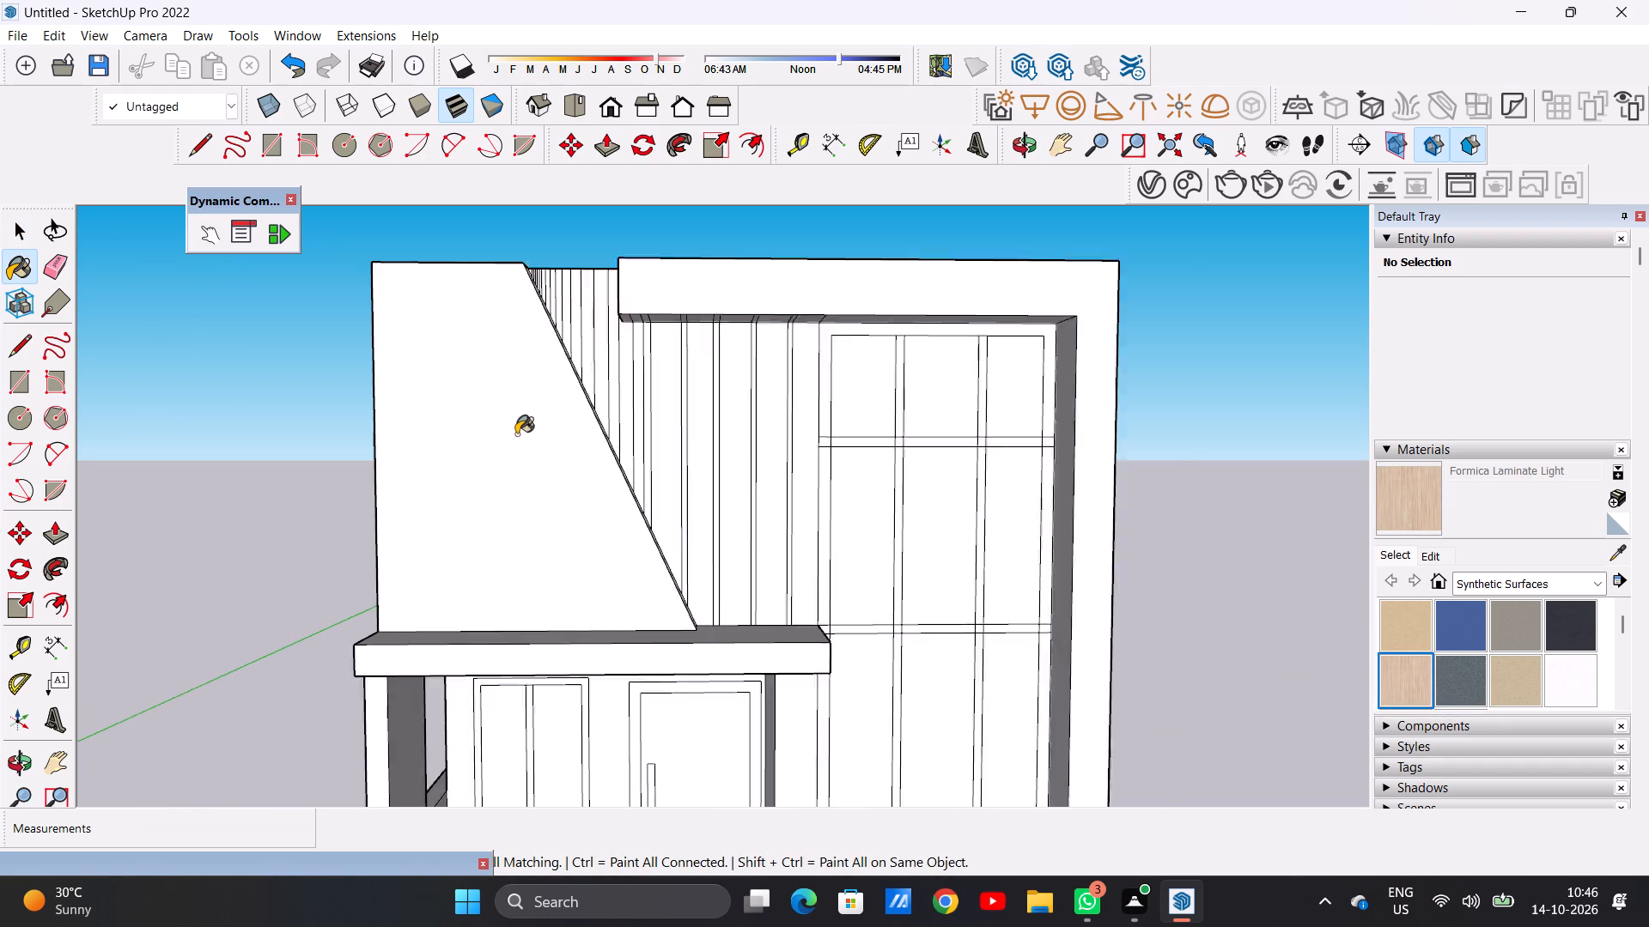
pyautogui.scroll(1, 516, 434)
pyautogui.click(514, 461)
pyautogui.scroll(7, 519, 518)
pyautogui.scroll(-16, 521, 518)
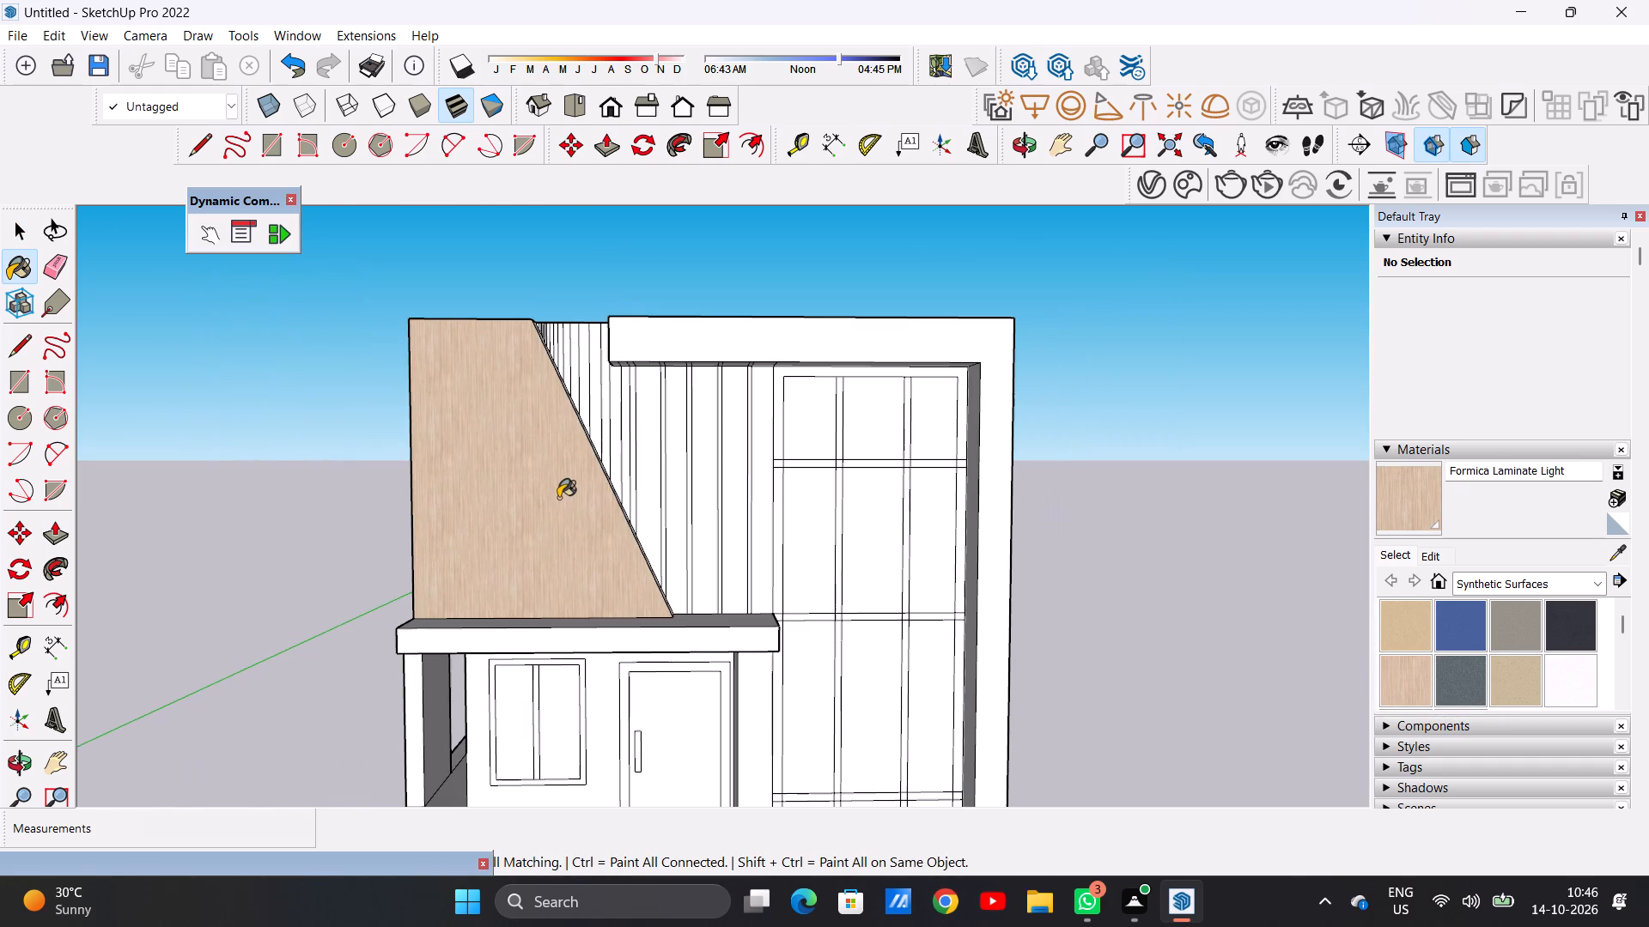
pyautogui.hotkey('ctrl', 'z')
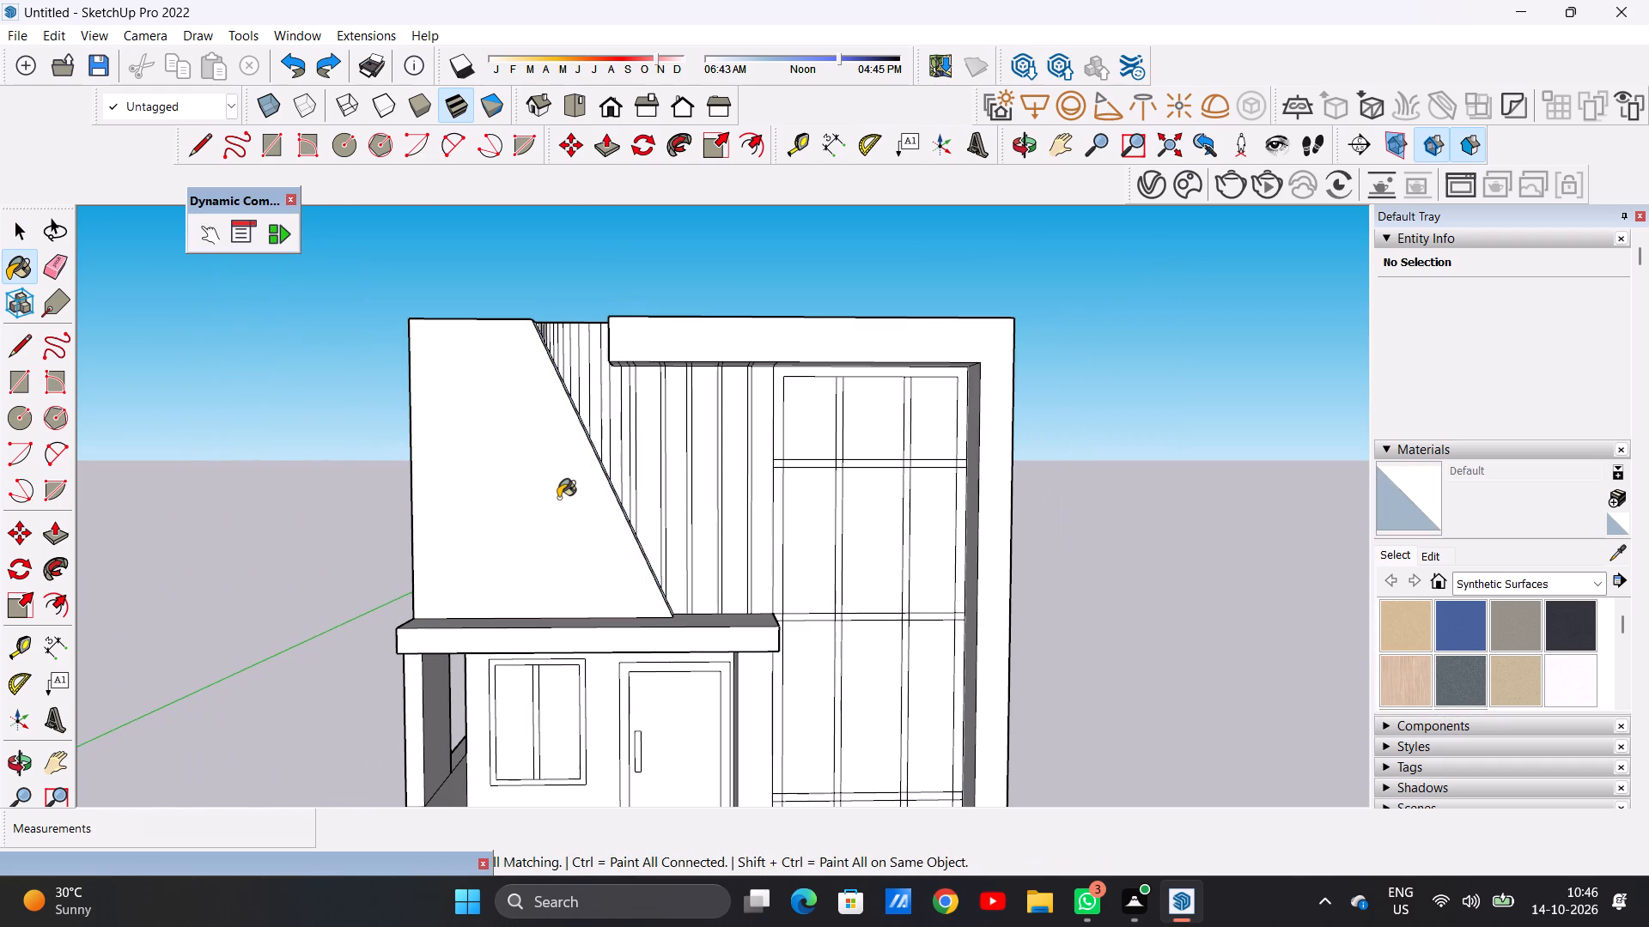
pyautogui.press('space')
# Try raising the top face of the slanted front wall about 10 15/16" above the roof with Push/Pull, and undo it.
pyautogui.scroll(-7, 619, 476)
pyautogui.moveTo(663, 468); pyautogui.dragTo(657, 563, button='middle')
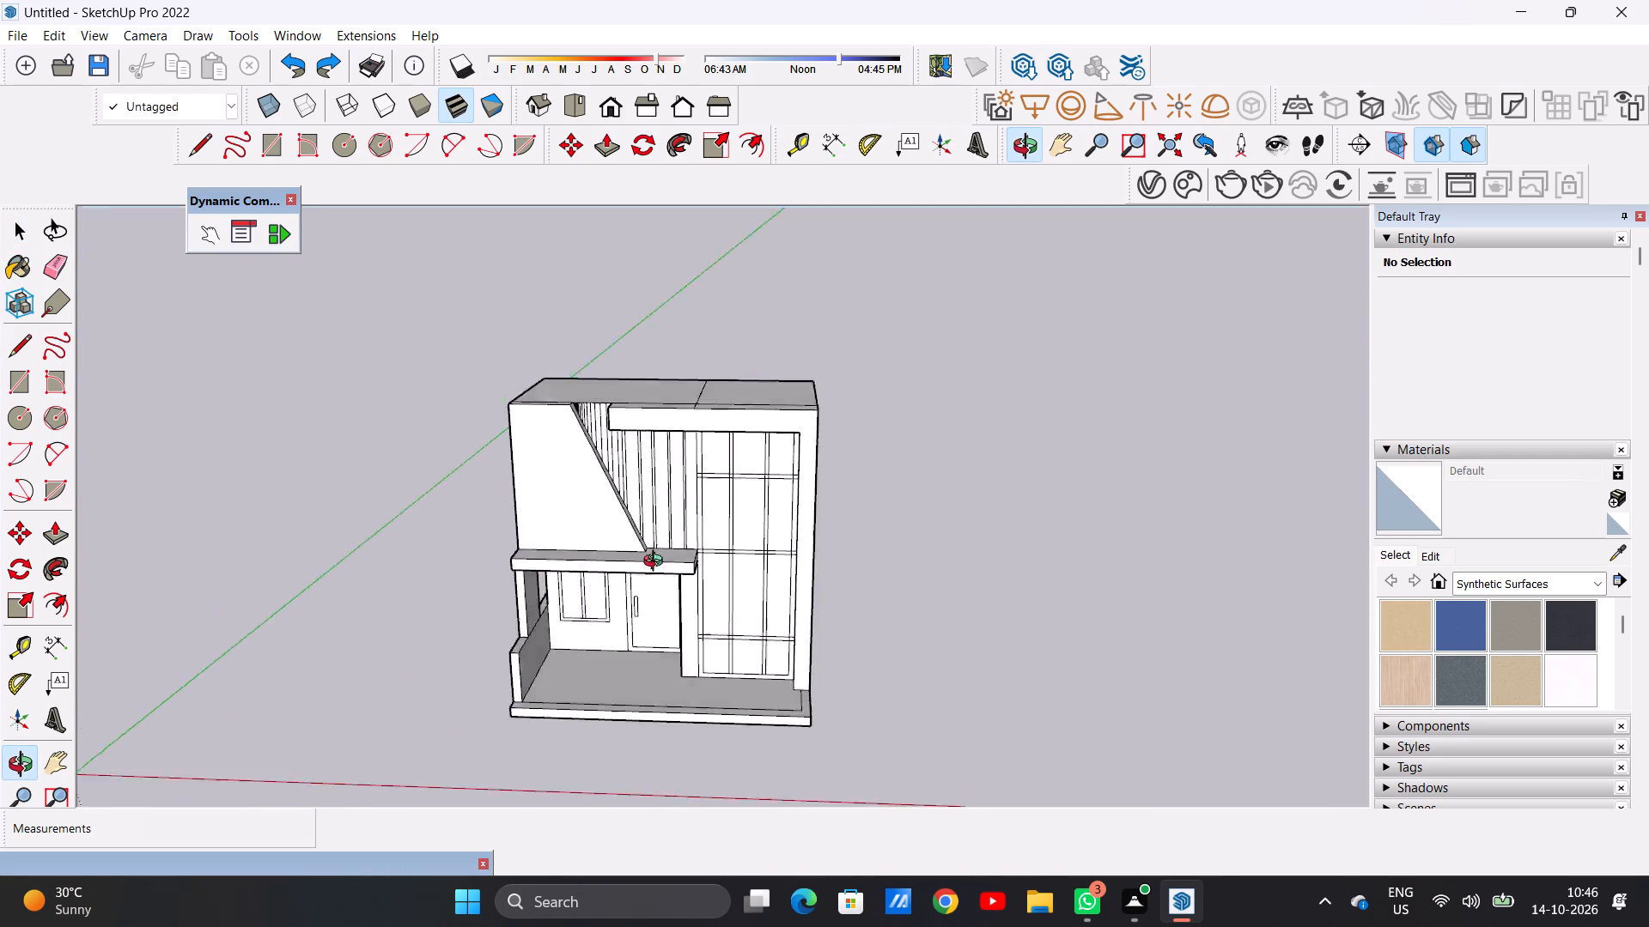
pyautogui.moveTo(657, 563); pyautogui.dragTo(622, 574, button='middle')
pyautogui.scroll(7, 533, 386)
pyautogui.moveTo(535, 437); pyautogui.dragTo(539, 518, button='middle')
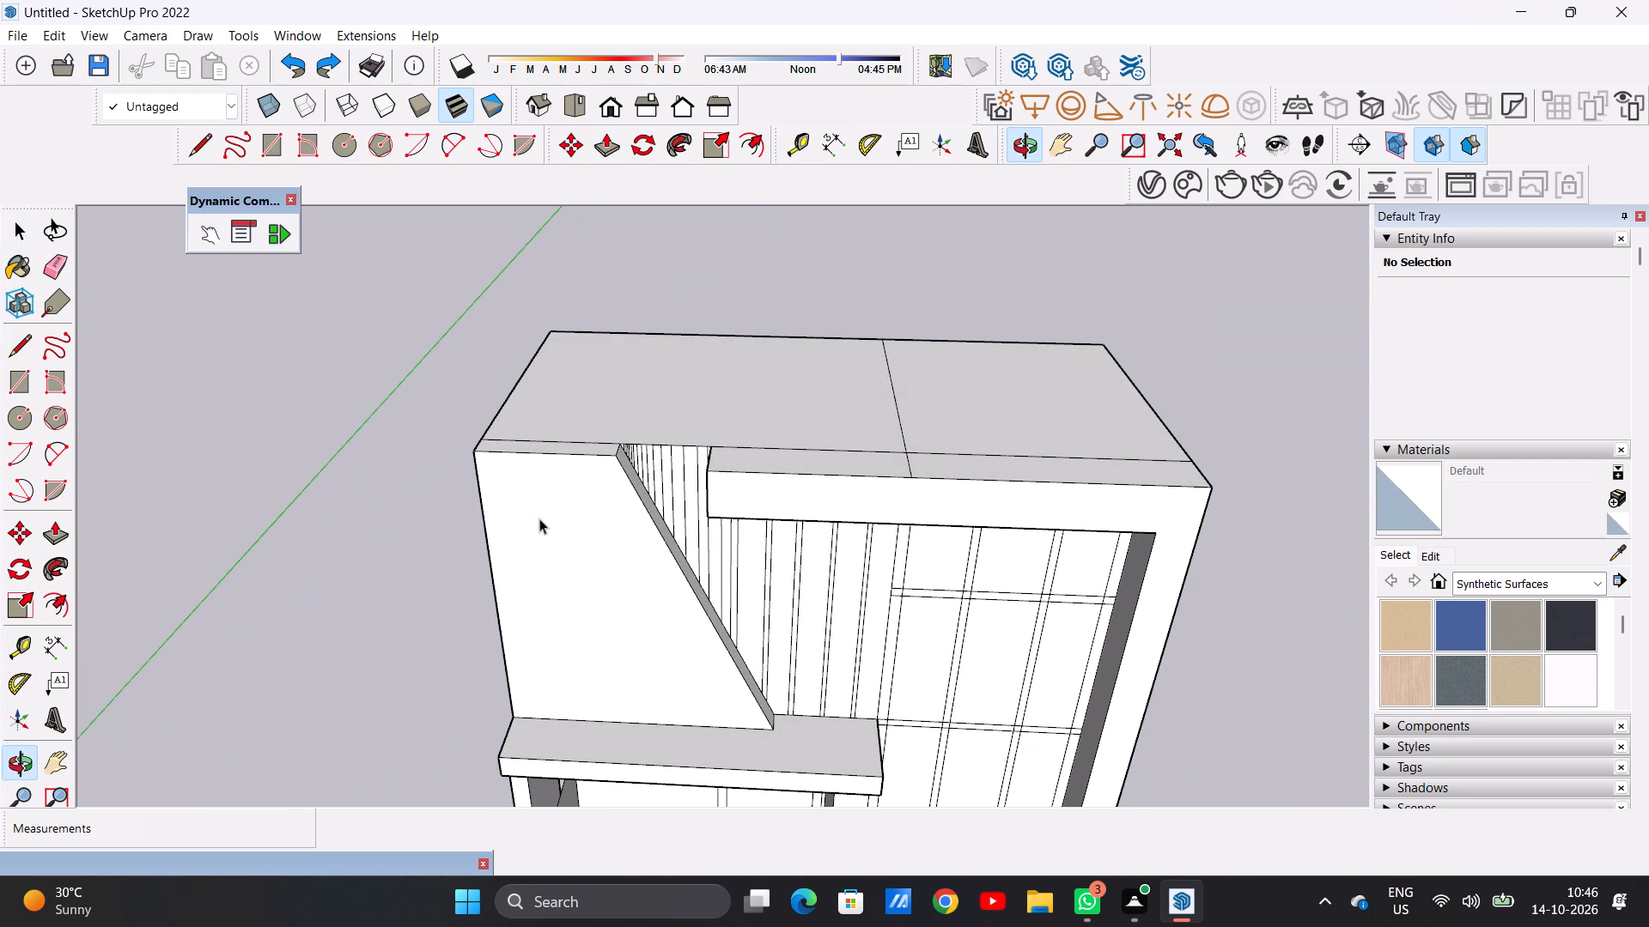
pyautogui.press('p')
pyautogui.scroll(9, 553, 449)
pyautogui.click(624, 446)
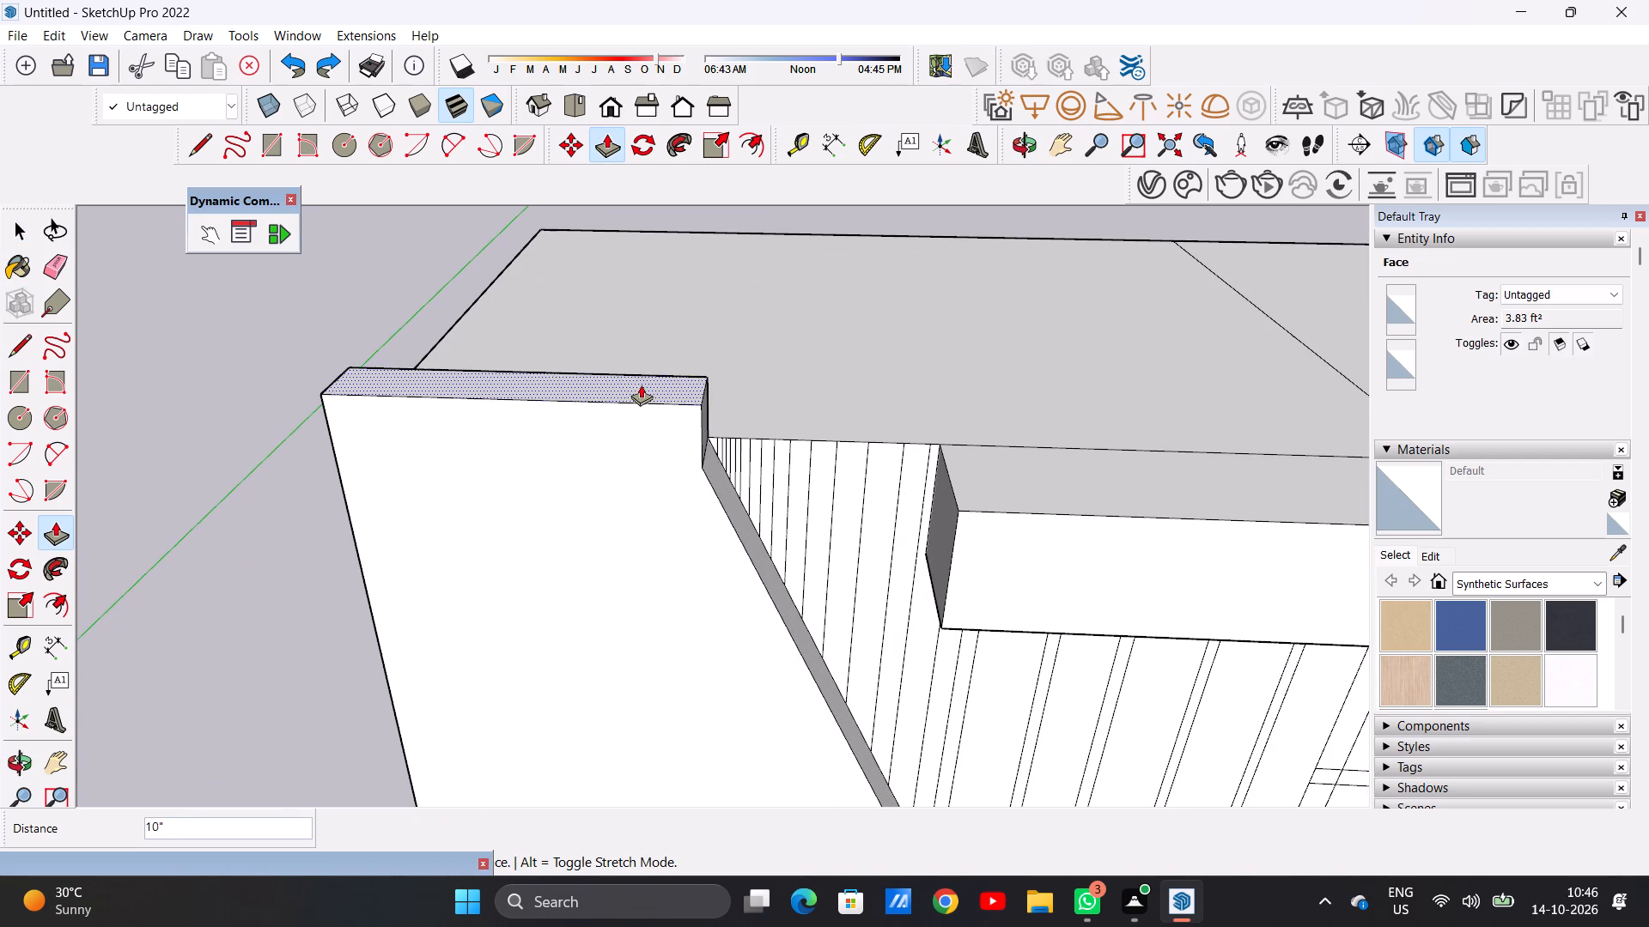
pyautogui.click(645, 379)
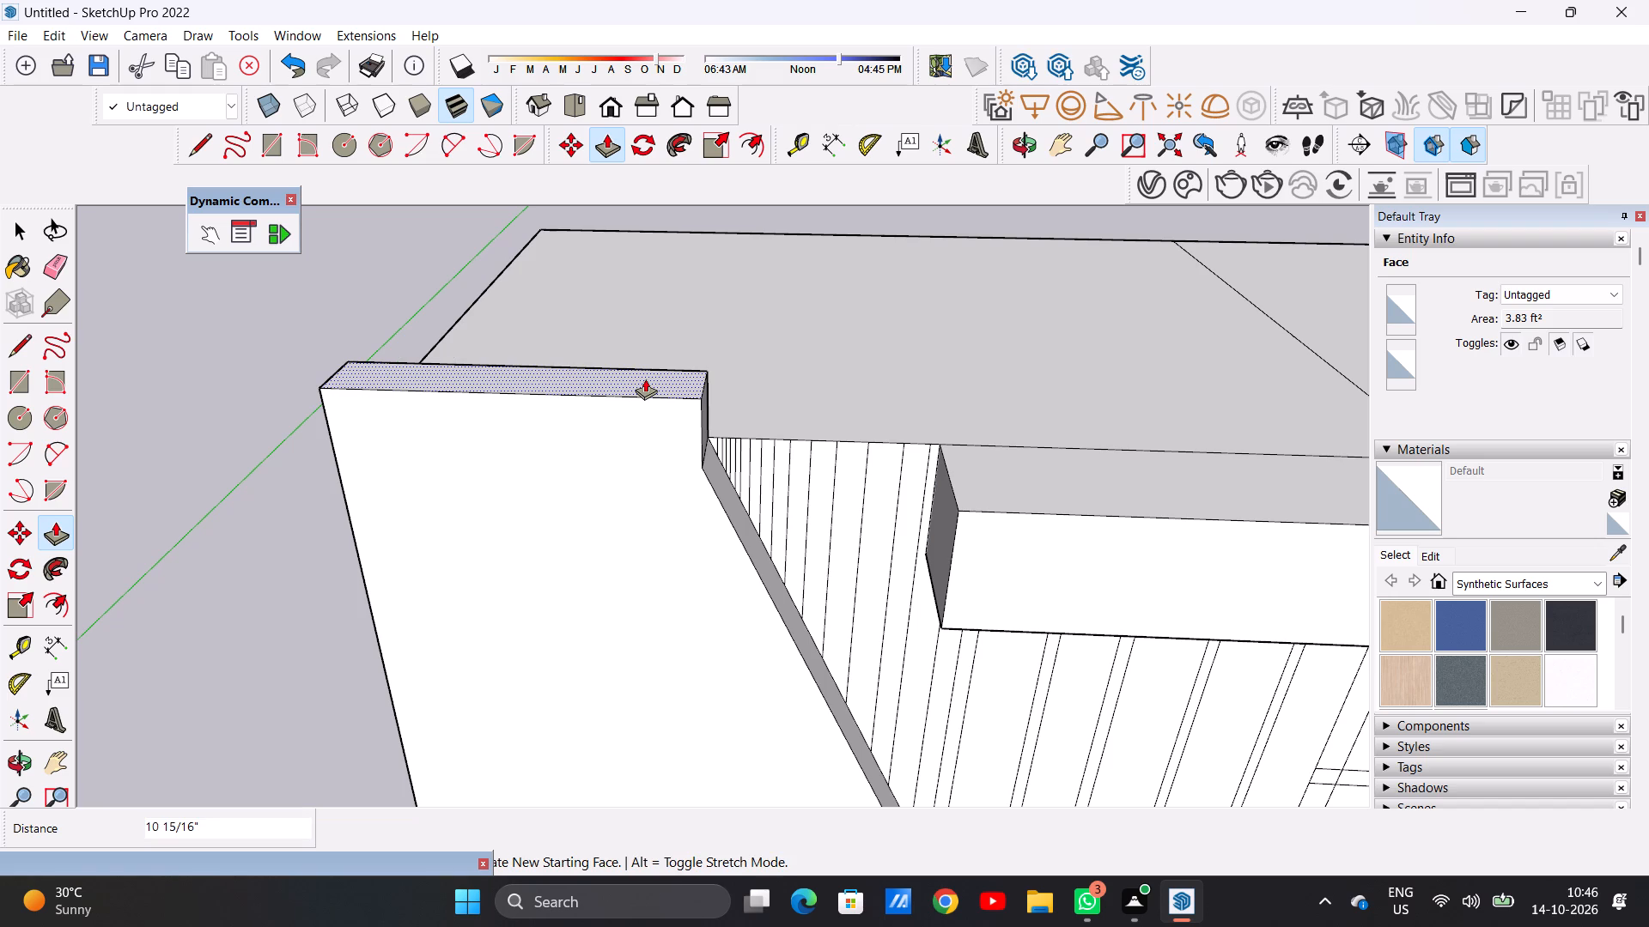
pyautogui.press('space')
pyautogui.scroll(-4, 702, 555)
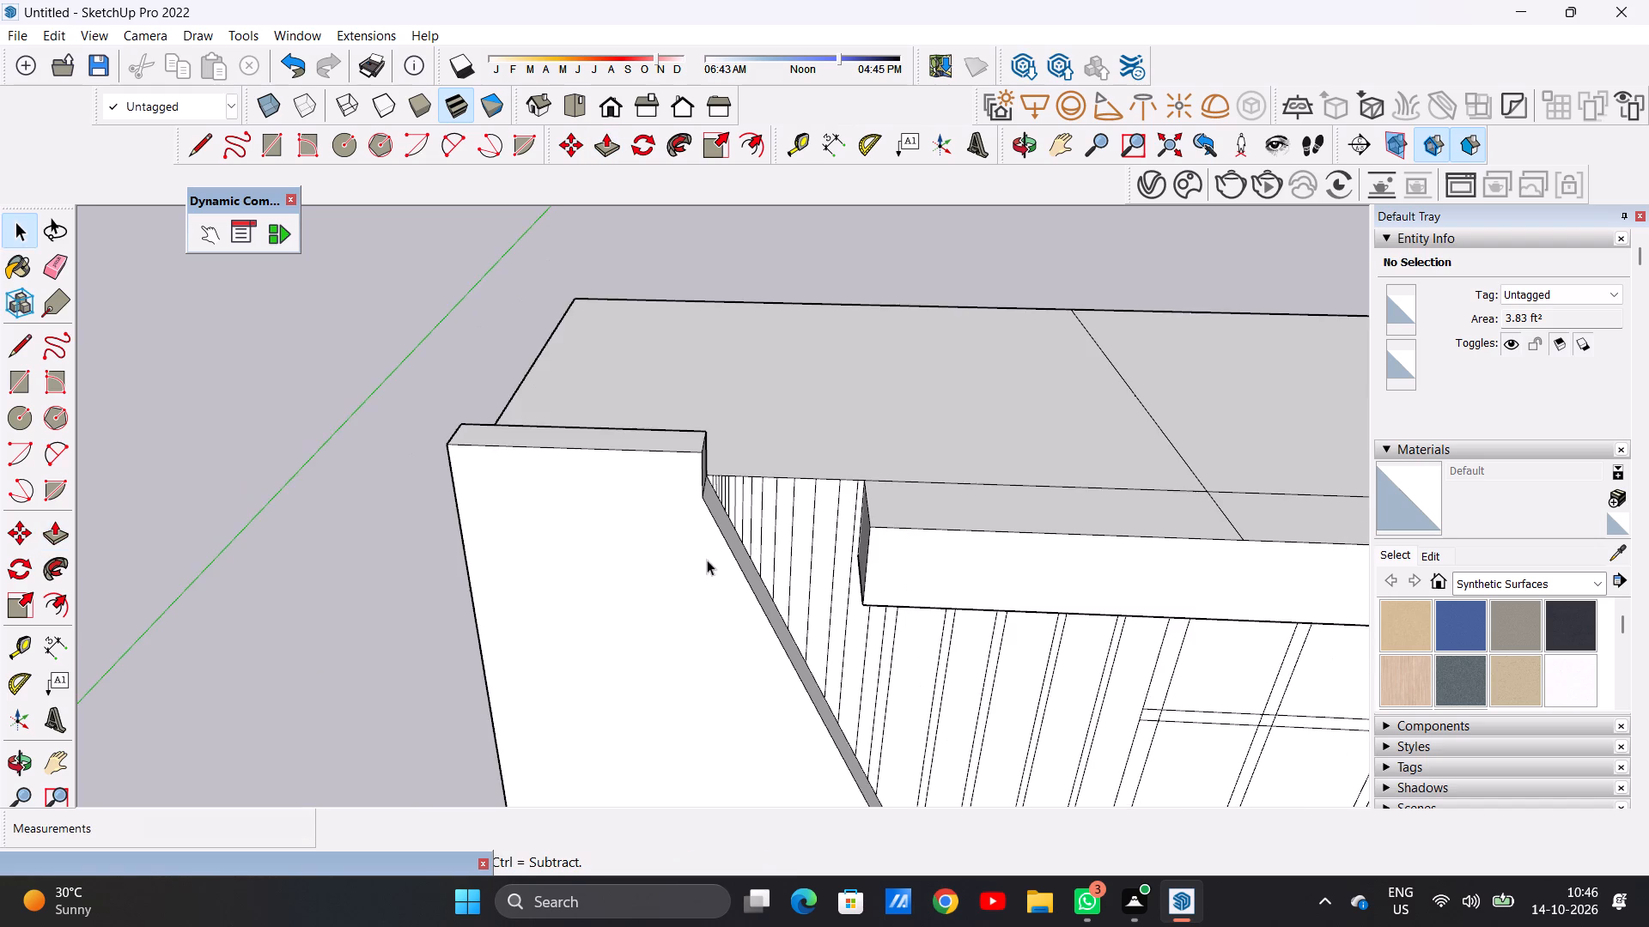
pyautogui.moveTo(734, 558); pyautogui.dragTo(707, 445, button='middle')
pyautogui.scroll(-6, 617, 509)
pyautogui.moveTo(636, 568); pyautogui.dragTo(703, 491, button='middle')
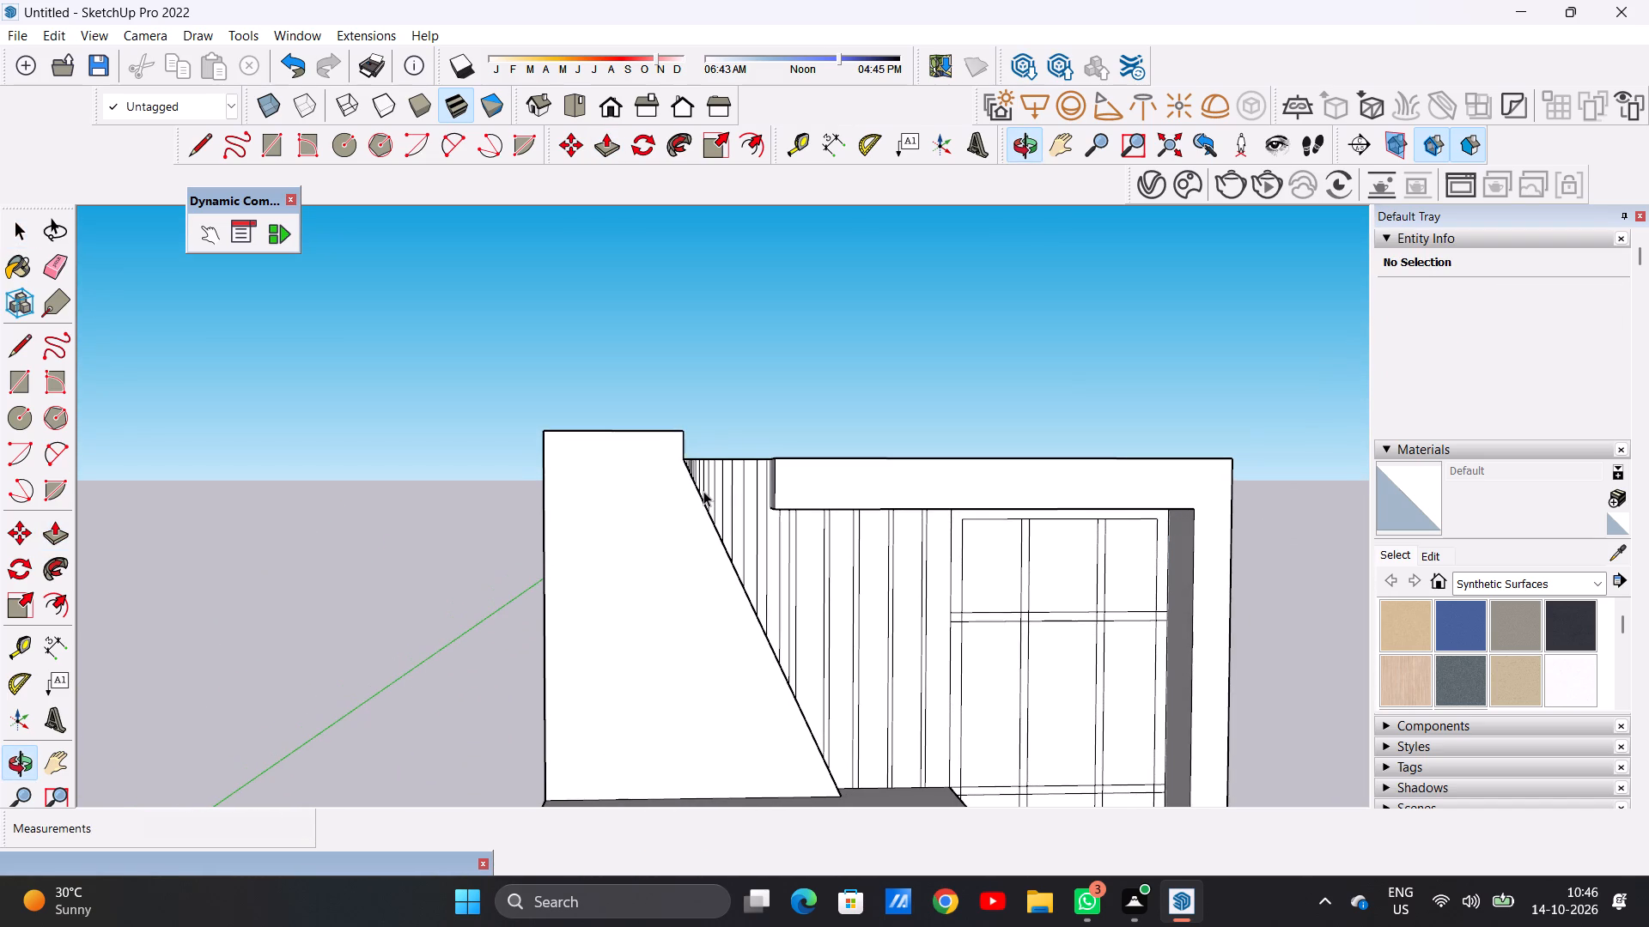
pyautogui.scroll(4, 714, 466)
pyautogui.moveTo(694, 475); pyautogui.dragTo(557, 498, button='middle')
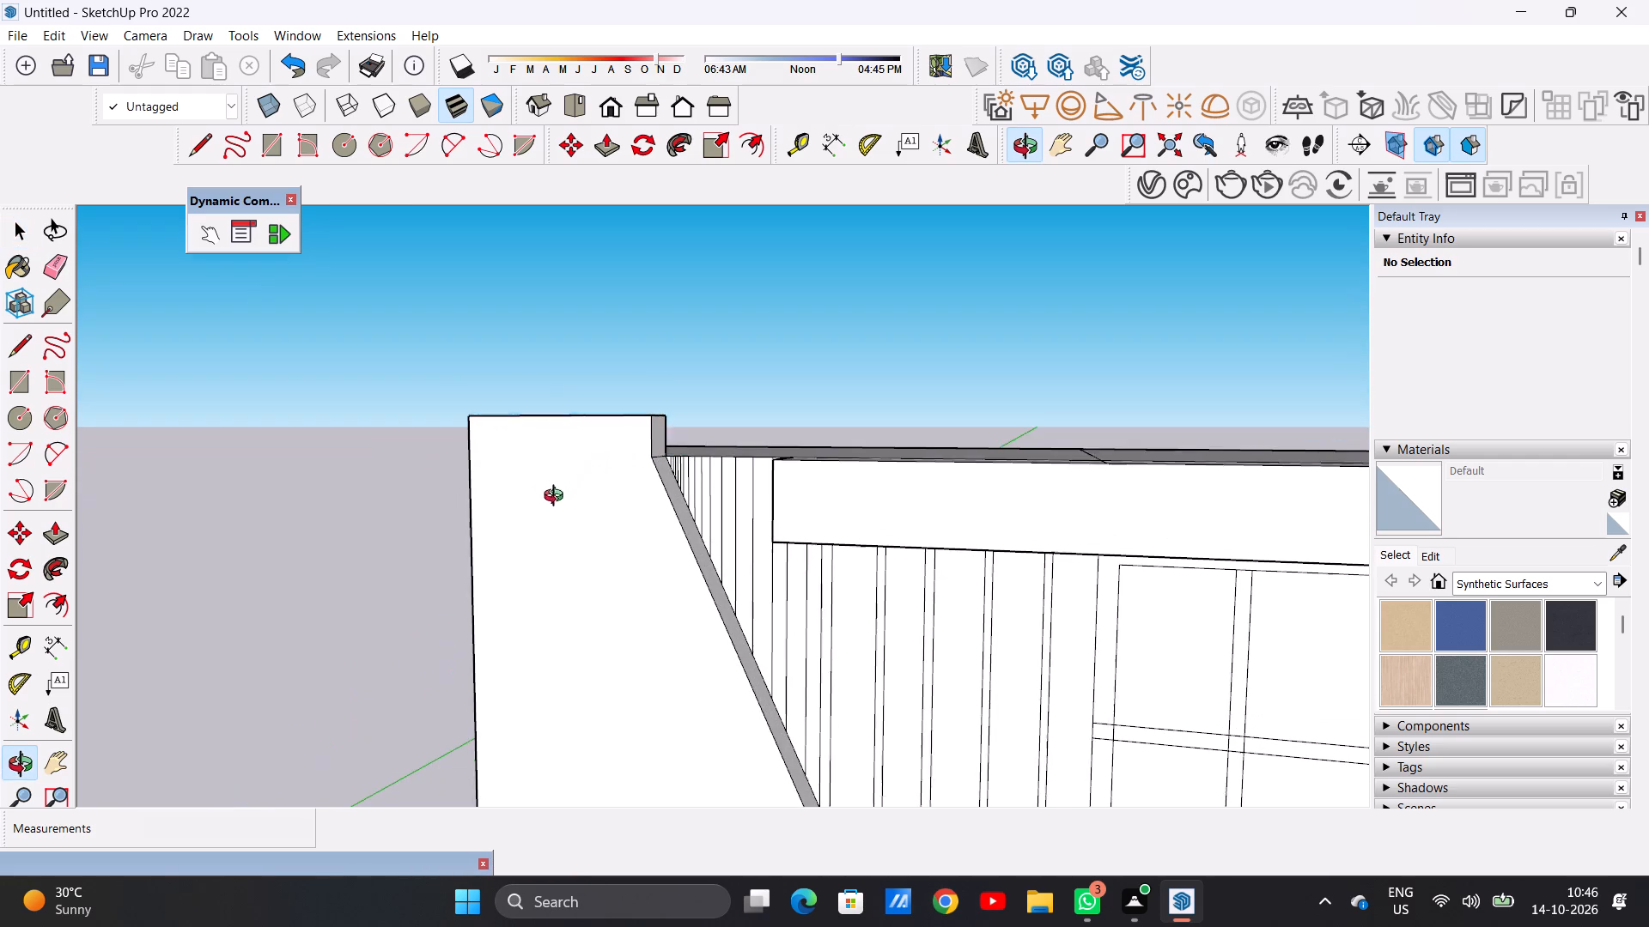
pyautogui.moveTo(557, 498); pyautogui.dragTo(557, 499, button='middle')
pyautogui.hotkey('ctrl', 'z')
# Raise the top face of the slanted front wall about 10 9/16" above the roof with Push/Pull.
pyautogui.moveTo(599, 437); pyautogui.dragTo(647, 663, button='middle')
pyautogui.scroll(6, 658, 501)
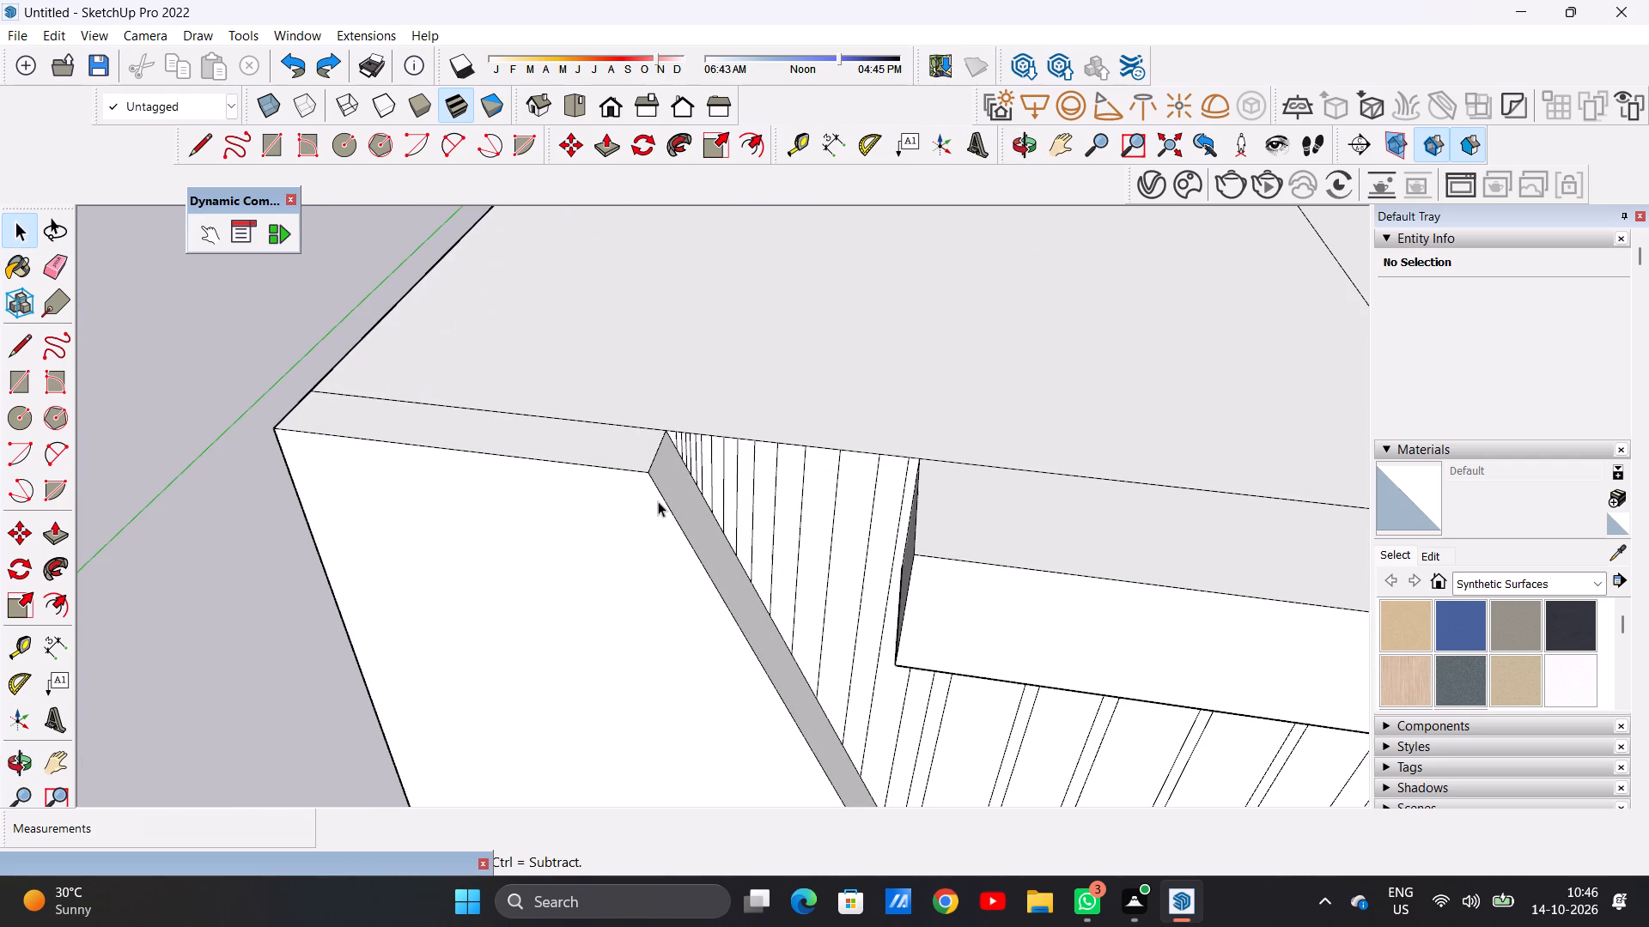
pyautogui.press('p')
pyautogui.click(597, 434)
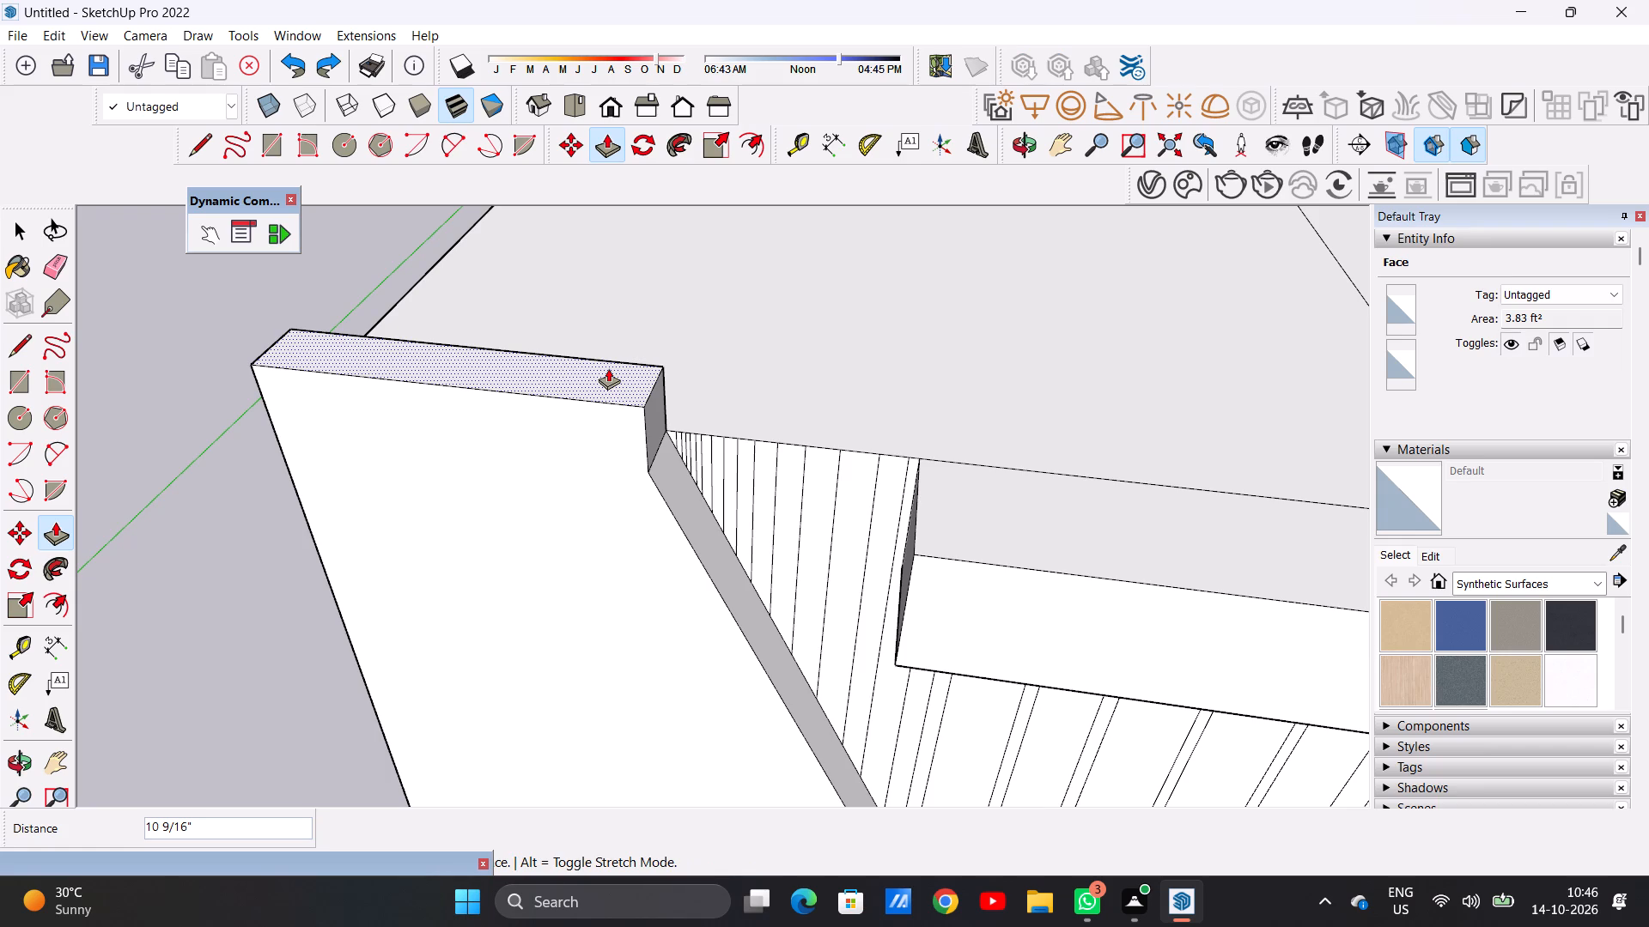
pyautogui.click(608, 368)
pyautogui.press('space')
# Draw a diagonal line about 1' 1 5/8" long from the top of the wall's slanted edge to the raised part's top front edge.
pyautogui.scroll(-6, 685, 505)
pyautogui.moveTo(664, 530); pyautogui.dragTo(726, 402, button='middle')
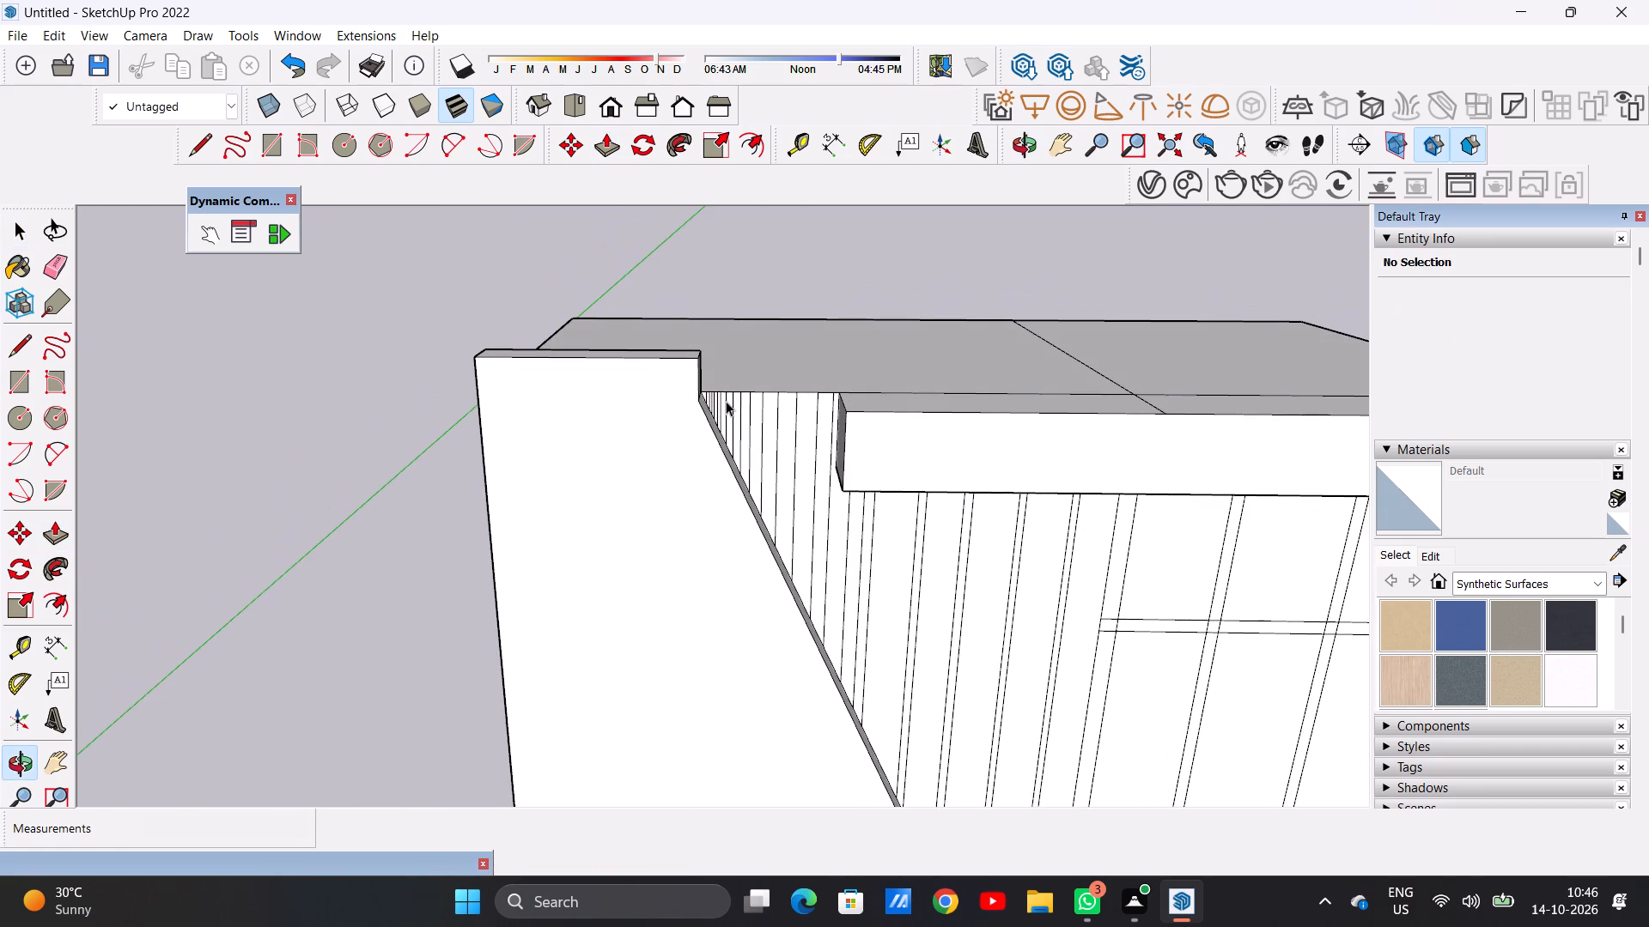
pyautogui.press('l')
pyautogui.scroll(12, 676, 368)
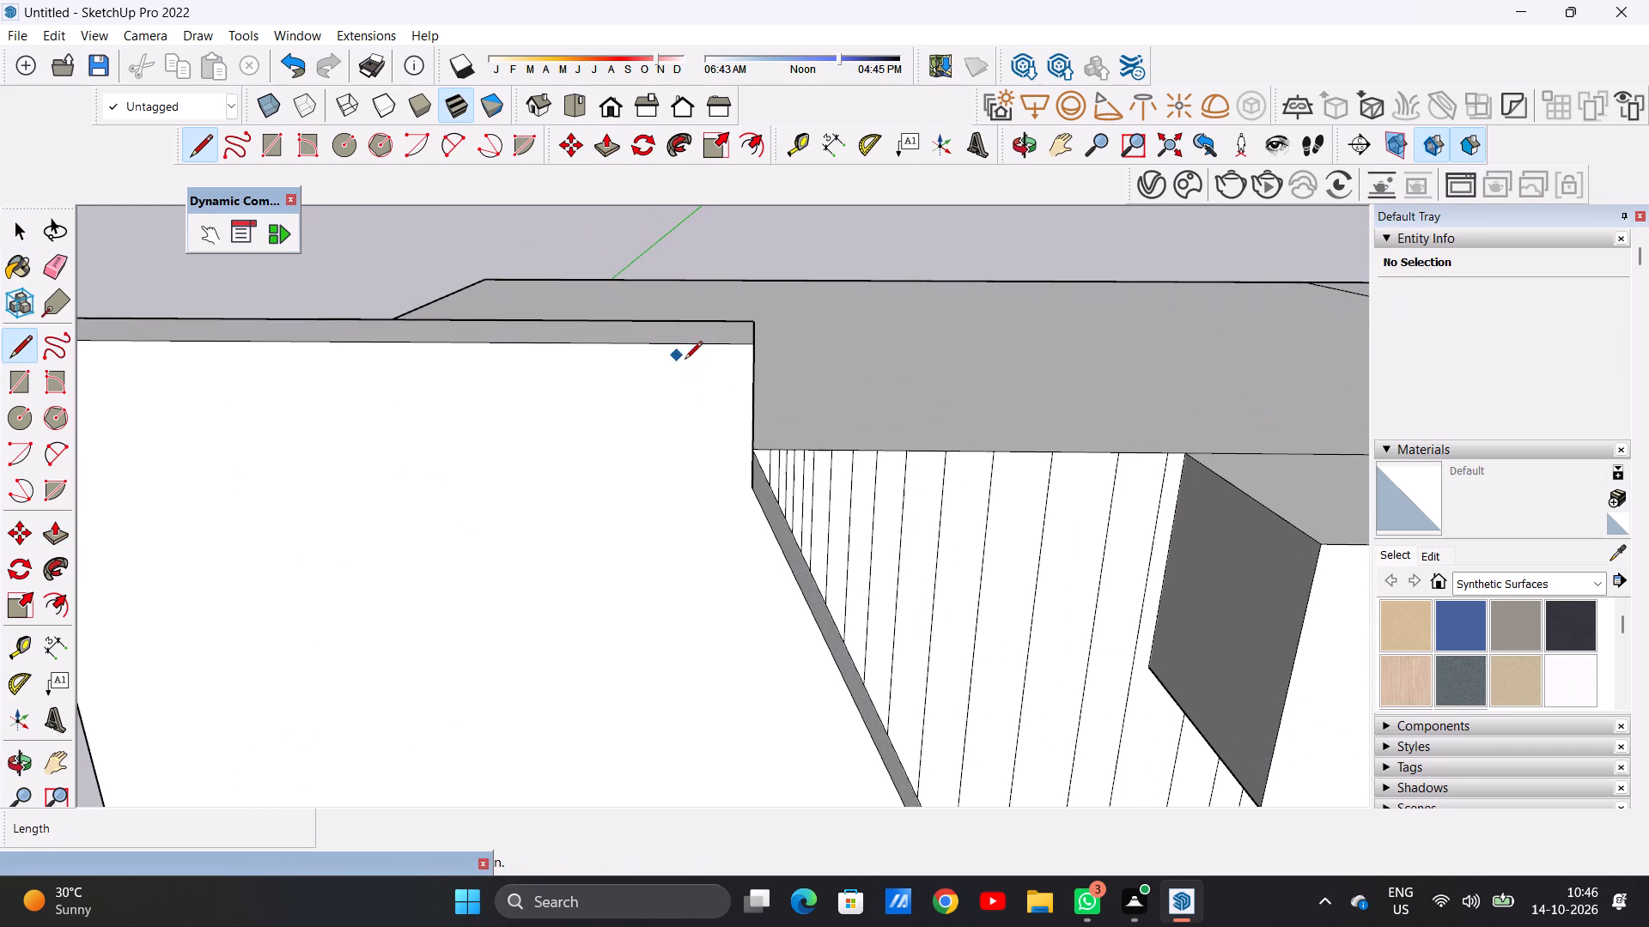
pyautogui.click(758, 481)
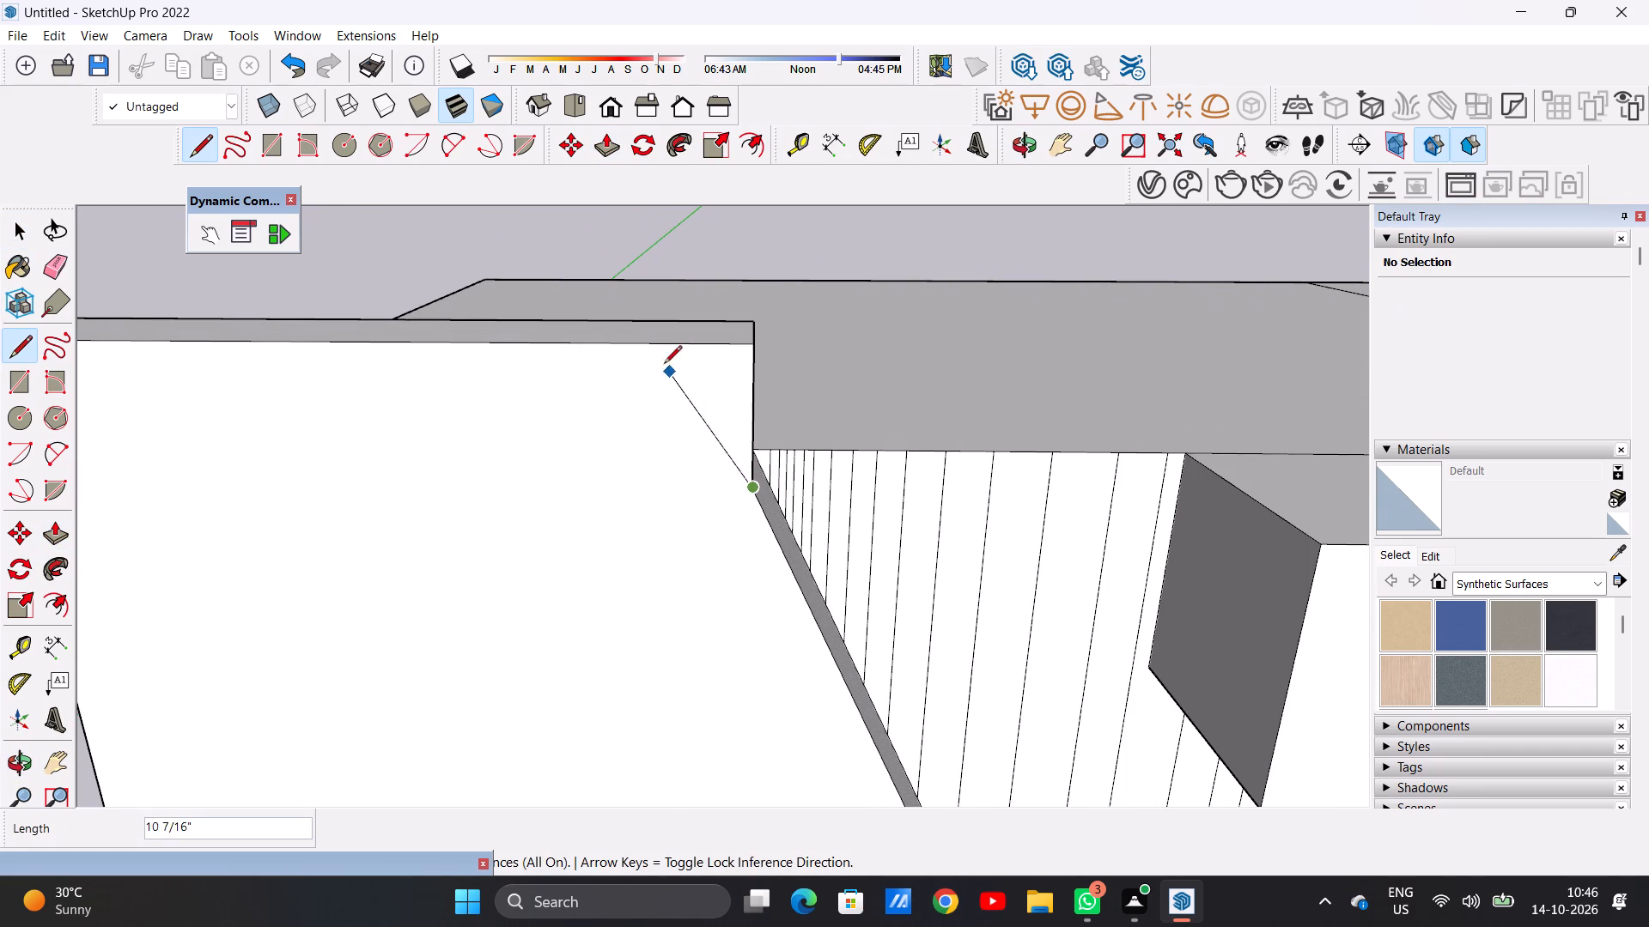
pyautogui.click(630, 348)
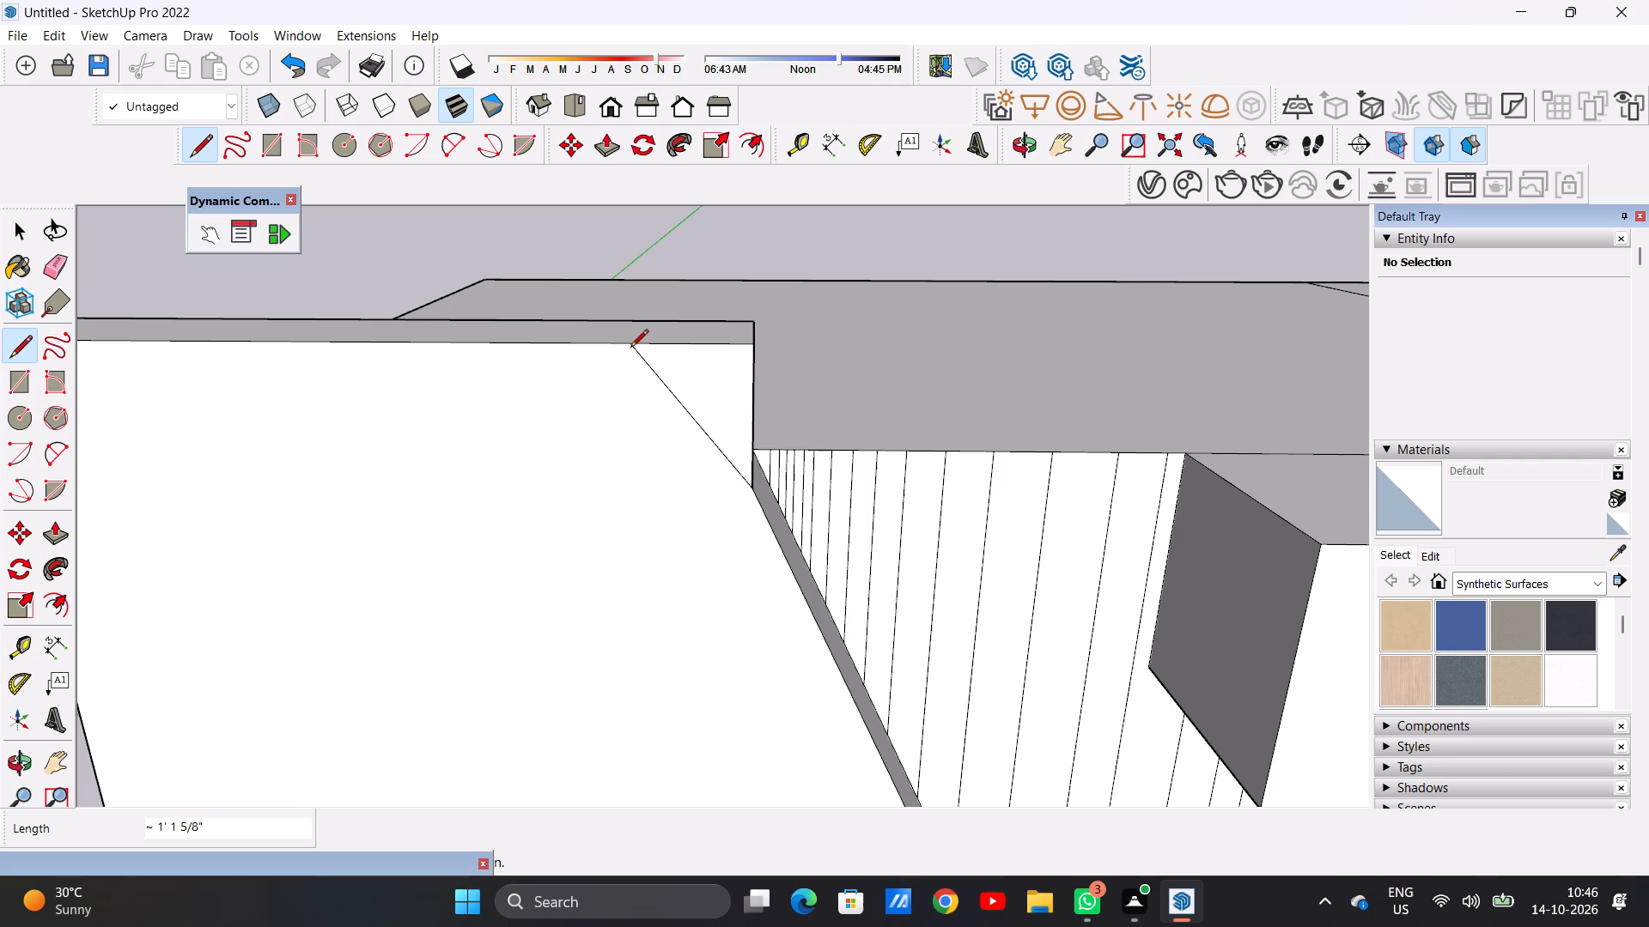
pyautogui.press('space')
# Cut off the triangular top corner of the slanted front wall by pushing it back through the wall's full thickness with Push/Pull.
pyautogui.scroll(-5, 768, 442)
pyautogui.moveTo(725, 498); pyautogui.dragTo(727, 396, button='middle')
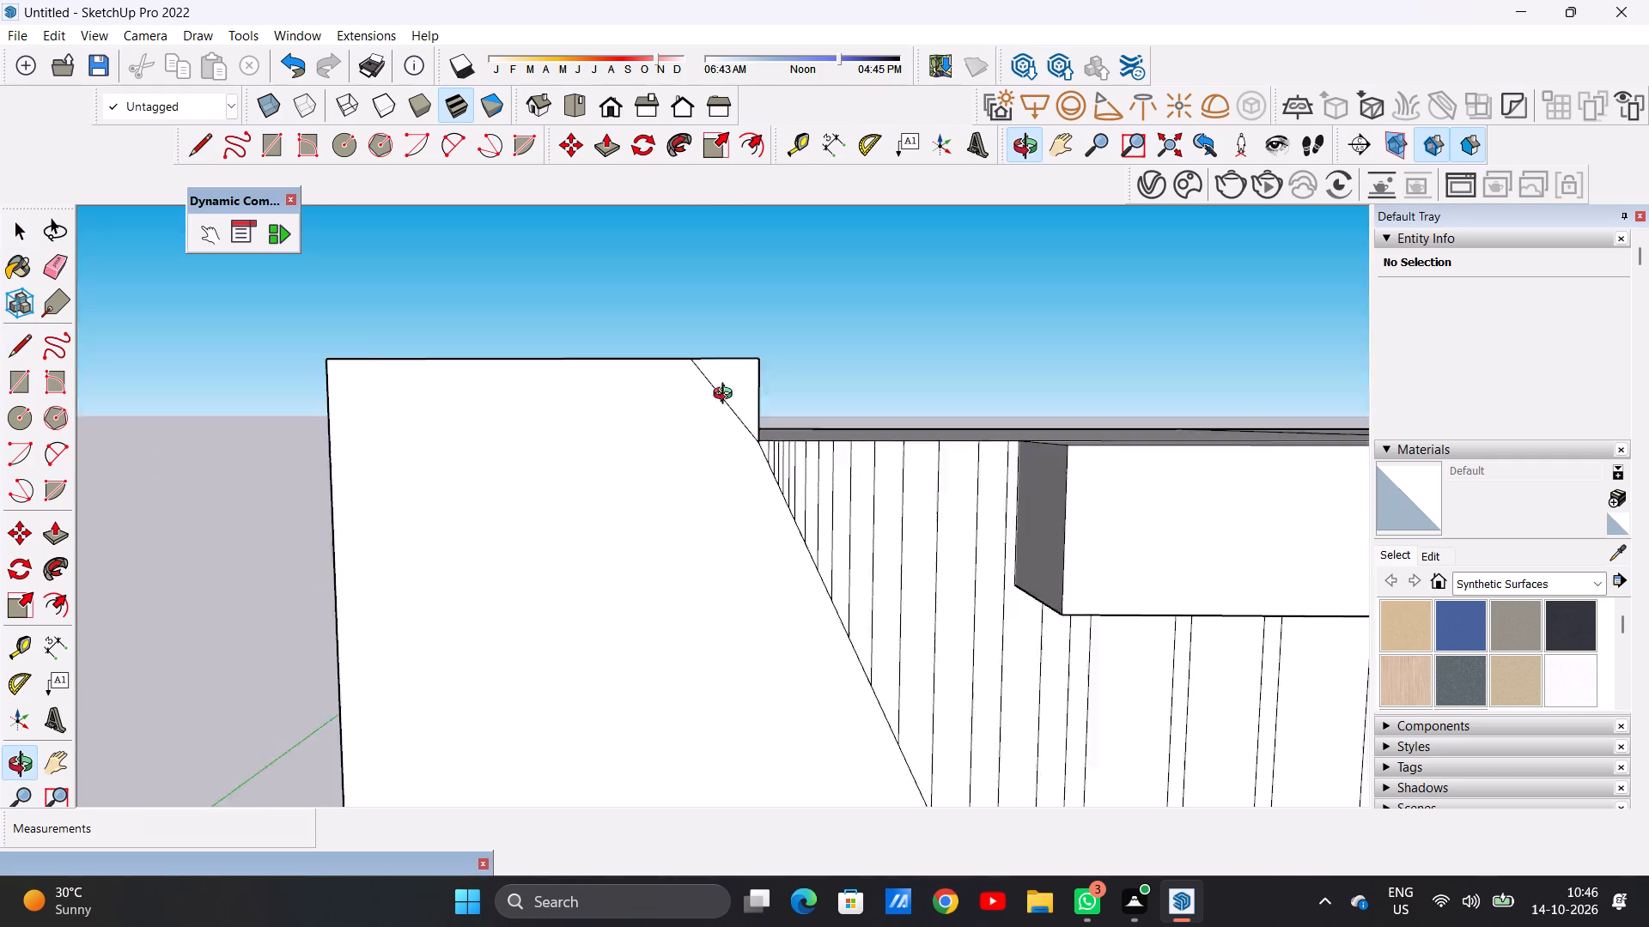
pyautogui.moveTo(727, 396); pyautogui.dragTo(664, 371, button='middle')
pyautogui.press('p')
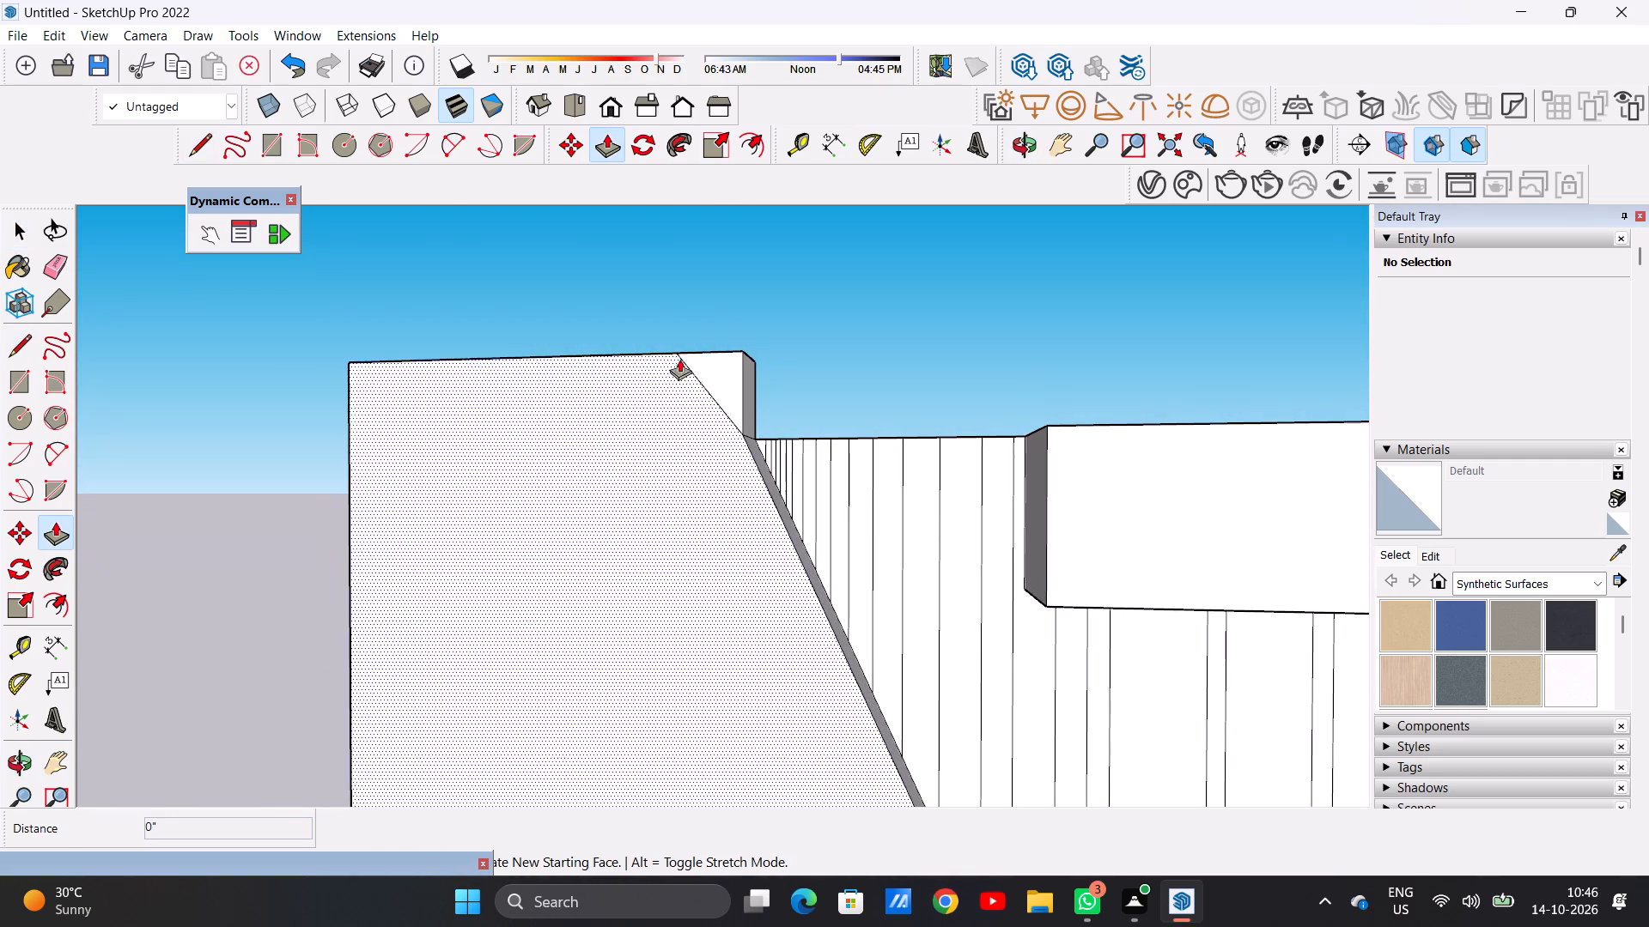
pyautogui.click(723, 367)
pyautogui.moveTo(743, 361); pyautogui.dragTo(737, 566, button='middle')
pyautogui.scroll(4, 751, 368)
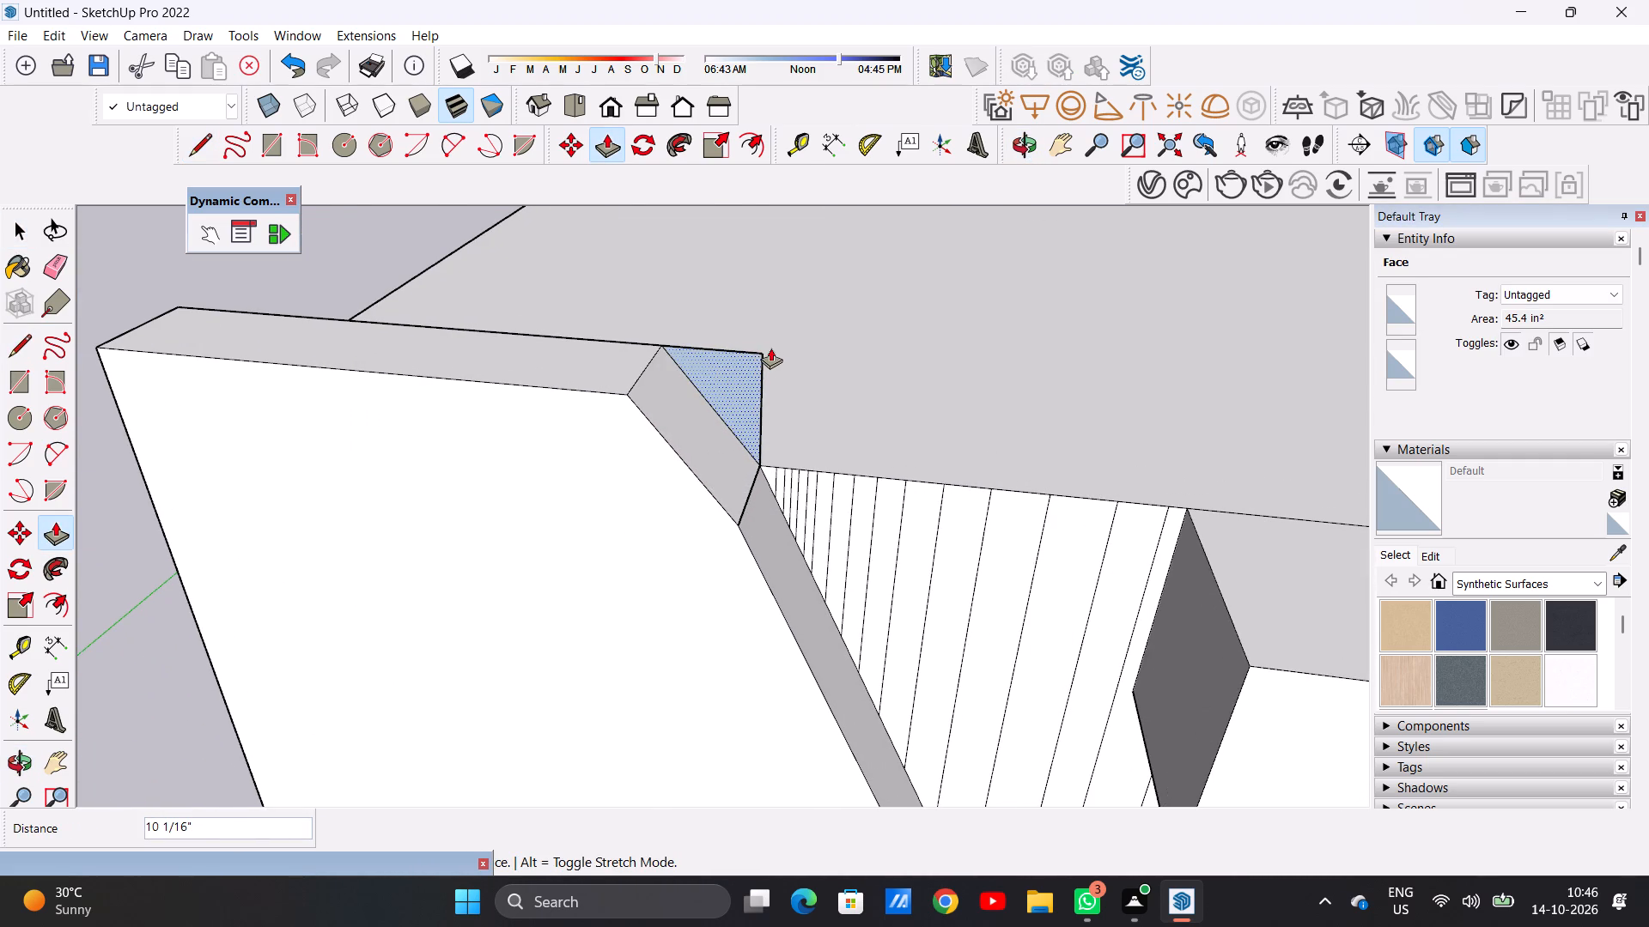
pyautogui.click(765, 346)
pyautogui.press('space')
pyautogui.scroll(-5, 698, 419)
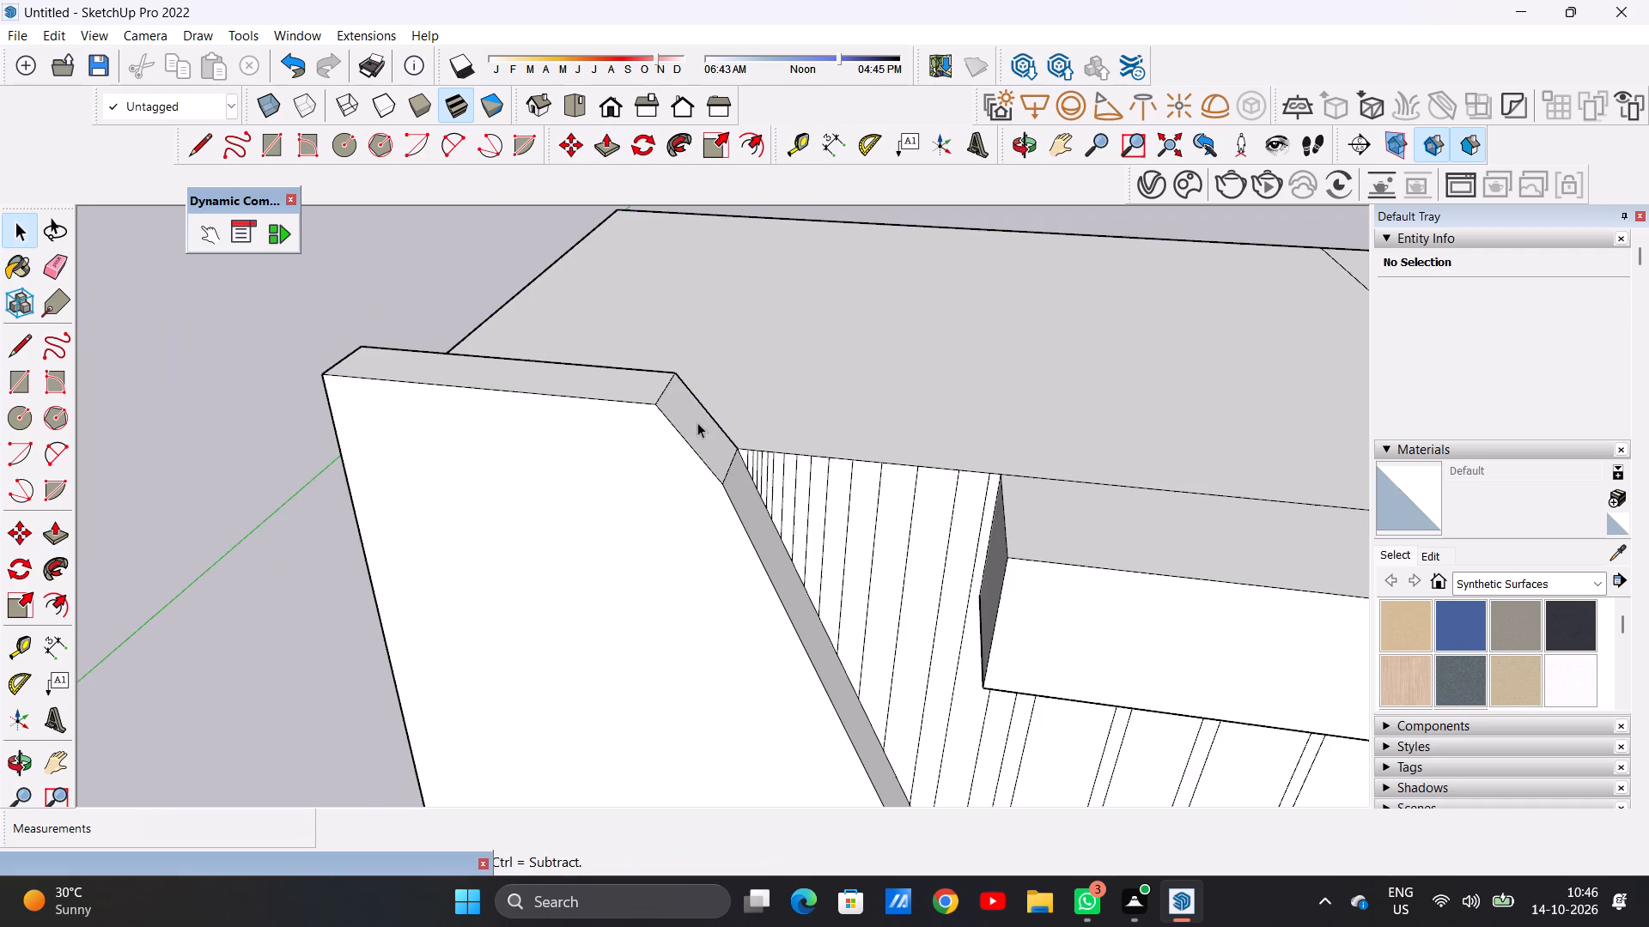
# Examine the cut corner of the slanted front wall and its fit with the roof from several angles.
pyautogui.scroll(-1, 697, 422)
pyautogui.moveTo(642, 517); pyautogui.dragTo(796, 326, button='middle')
pyautogui.scroll(-11, 591, 419)
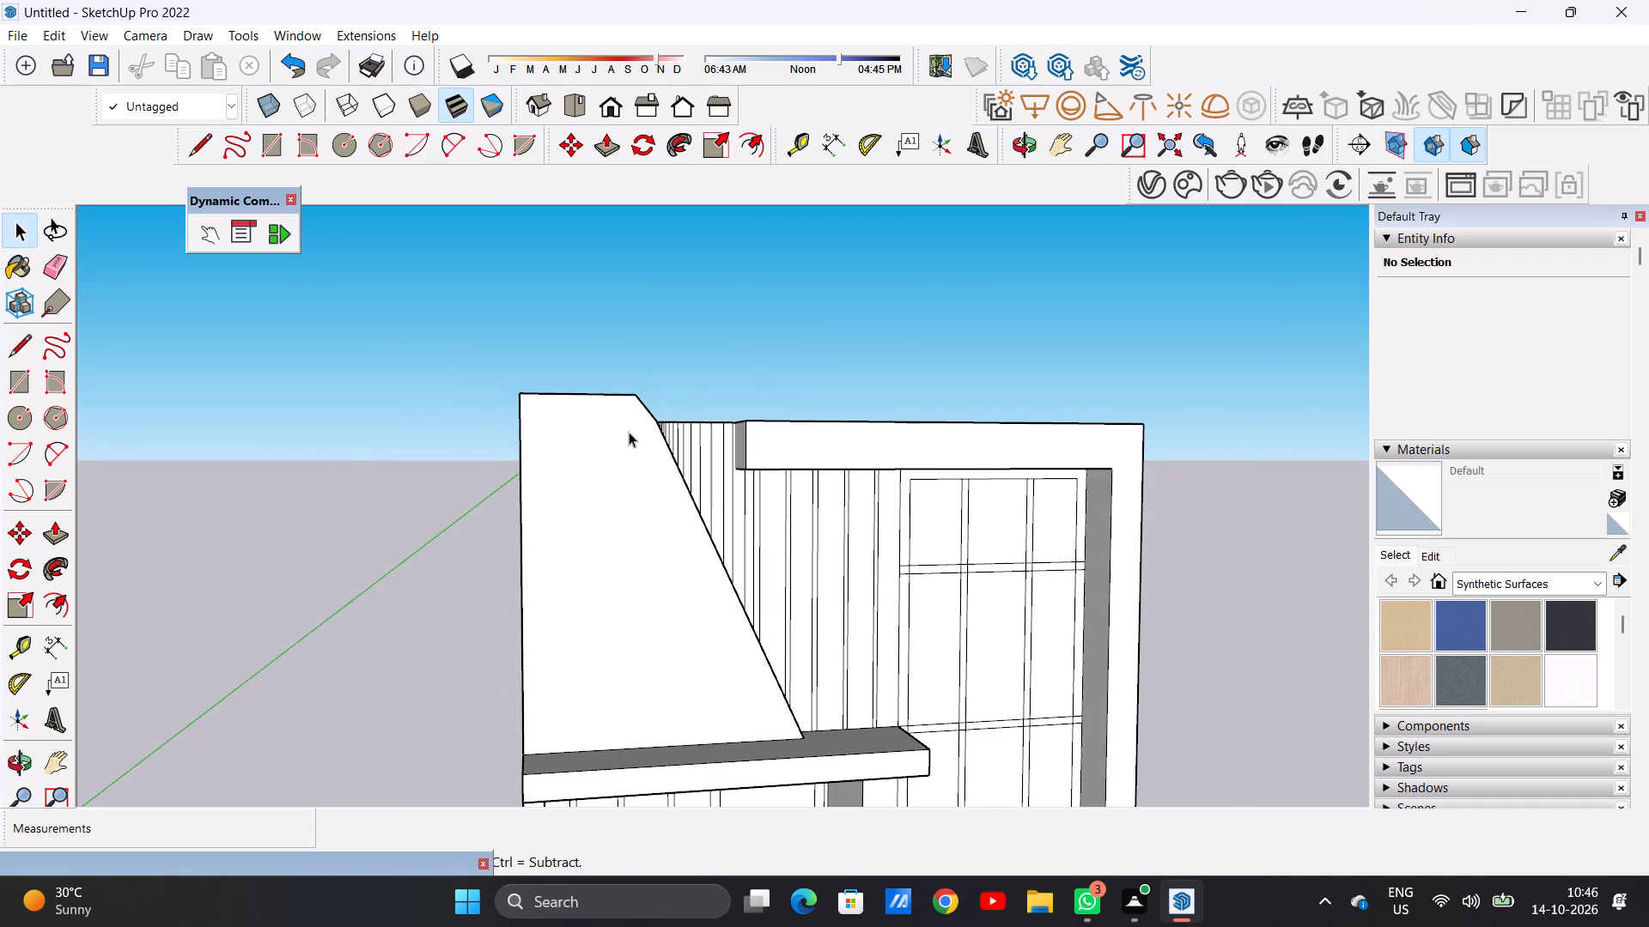
pyautogui.moveTo(663, 443); pyautogui.dragTo(508, 506, button='middle')
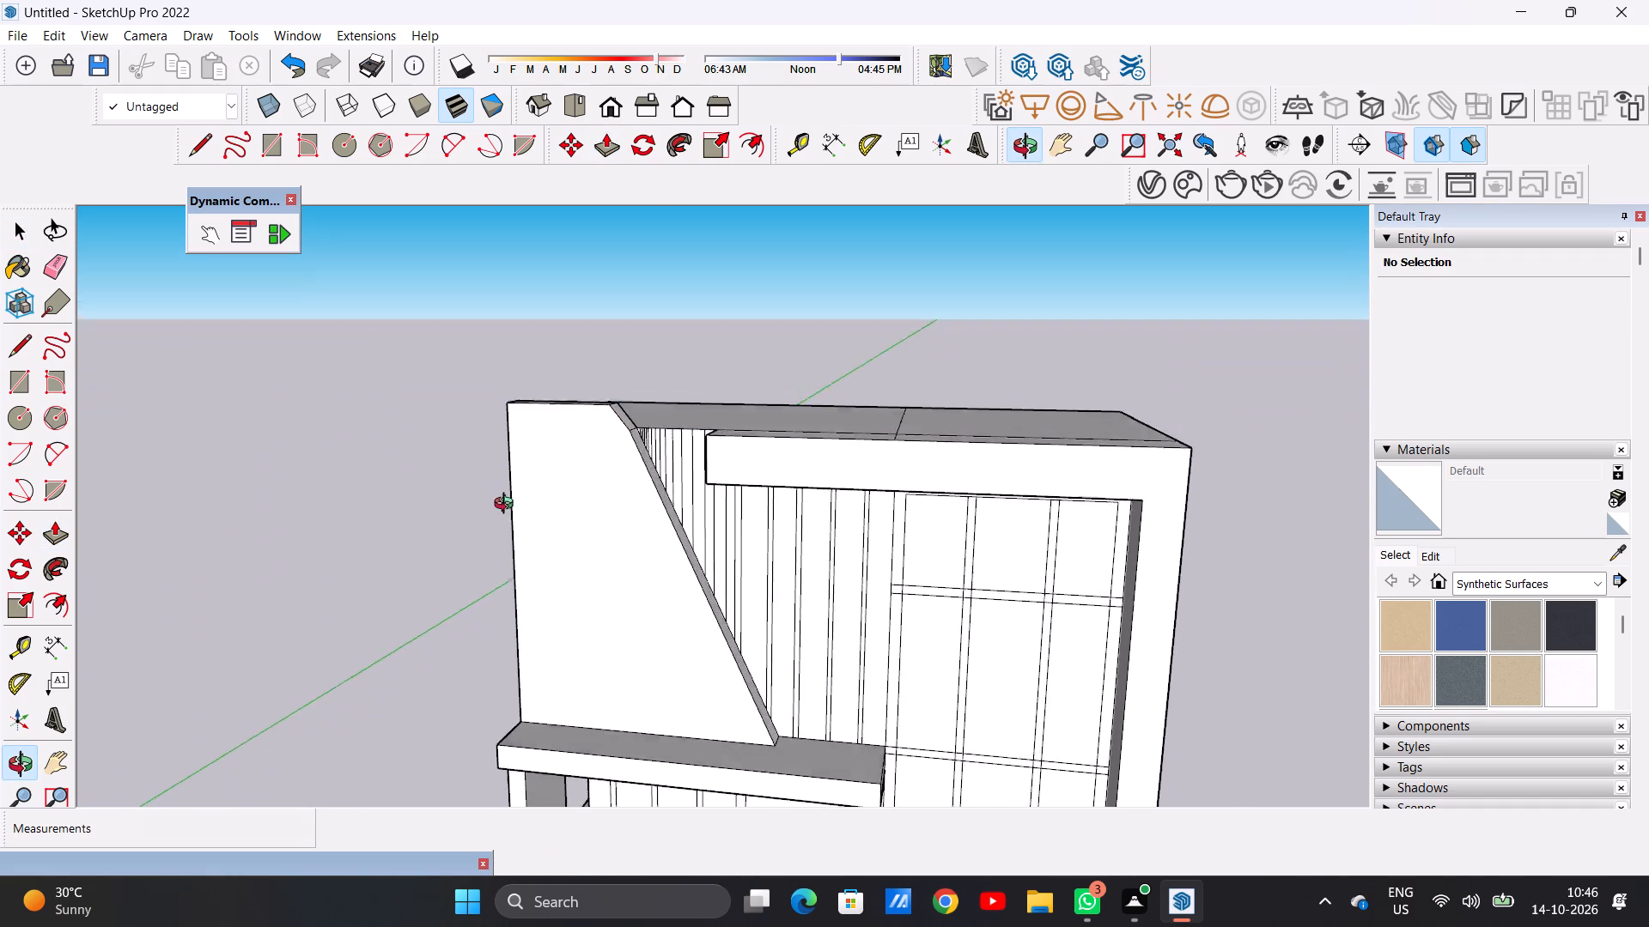
pyautogui.moveTo(508, 506); pyautogui.dragTo(510, 536, button='middle')
pyautogui.scroll(20, 636, 426)
pyautogui.scroll(1, 653, 455)
pyautogui.moveTo(653, 456); pyautogui.dragTo(624, 456, button='middle')
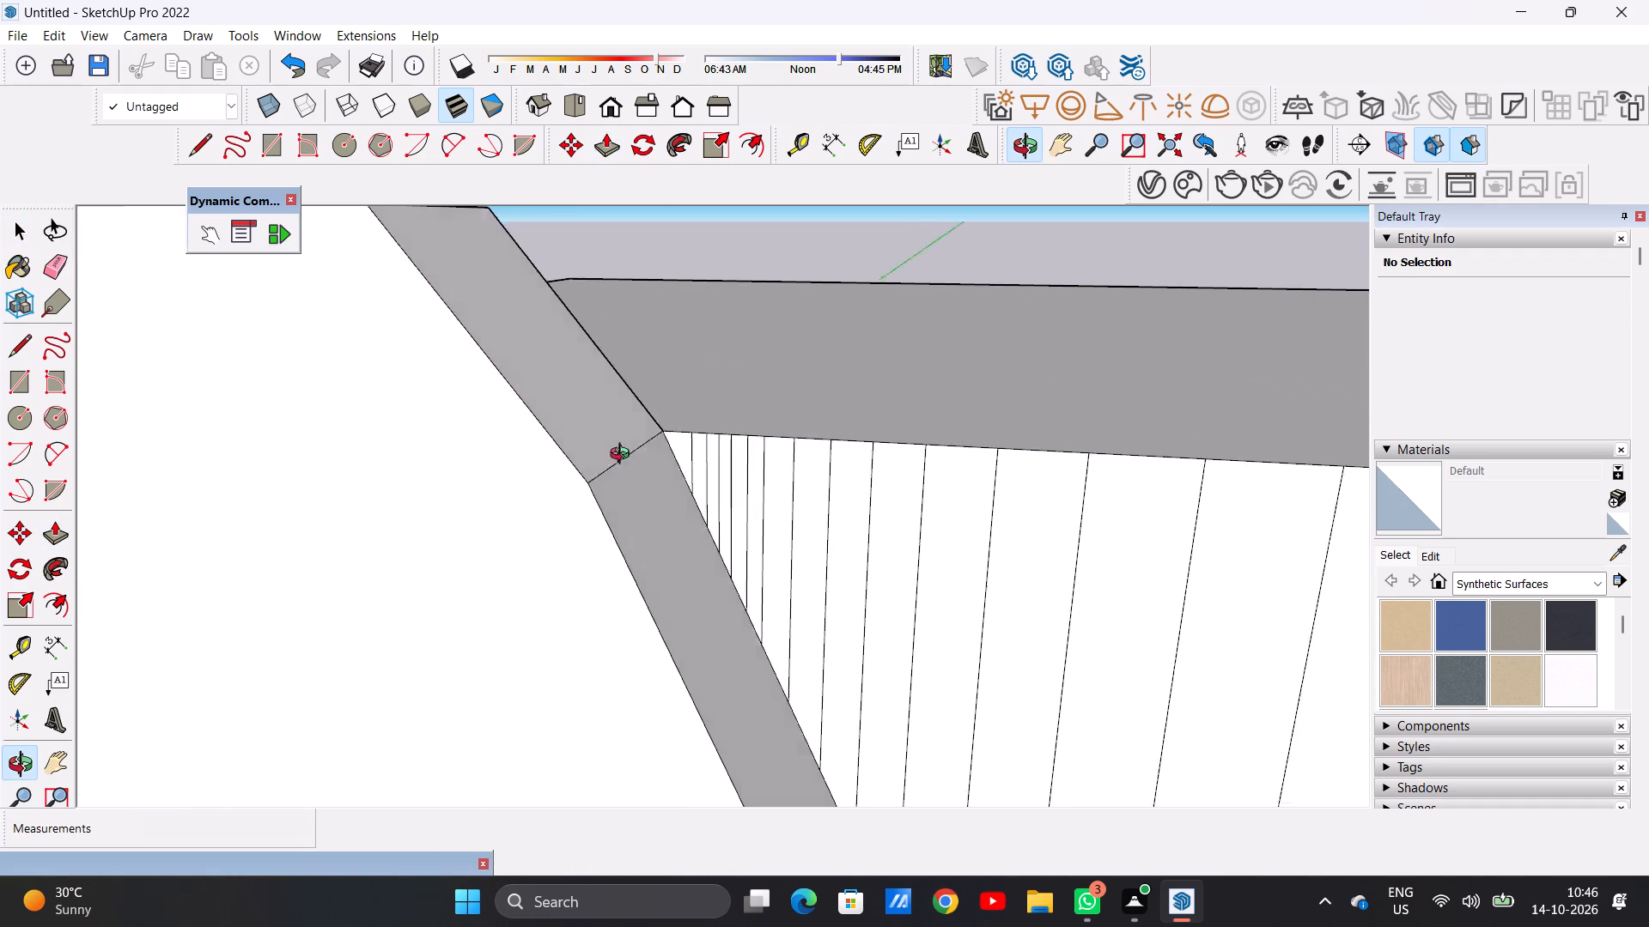
pyautogui.moveTo(624, 456); pyautogui.dragTo(672, 497, button='middle')
pyautogui.scroll(-19, 691, 473)
pyautogui.moveTo(676, 533); pyautogui.dragTo(688, 519, button='middle')
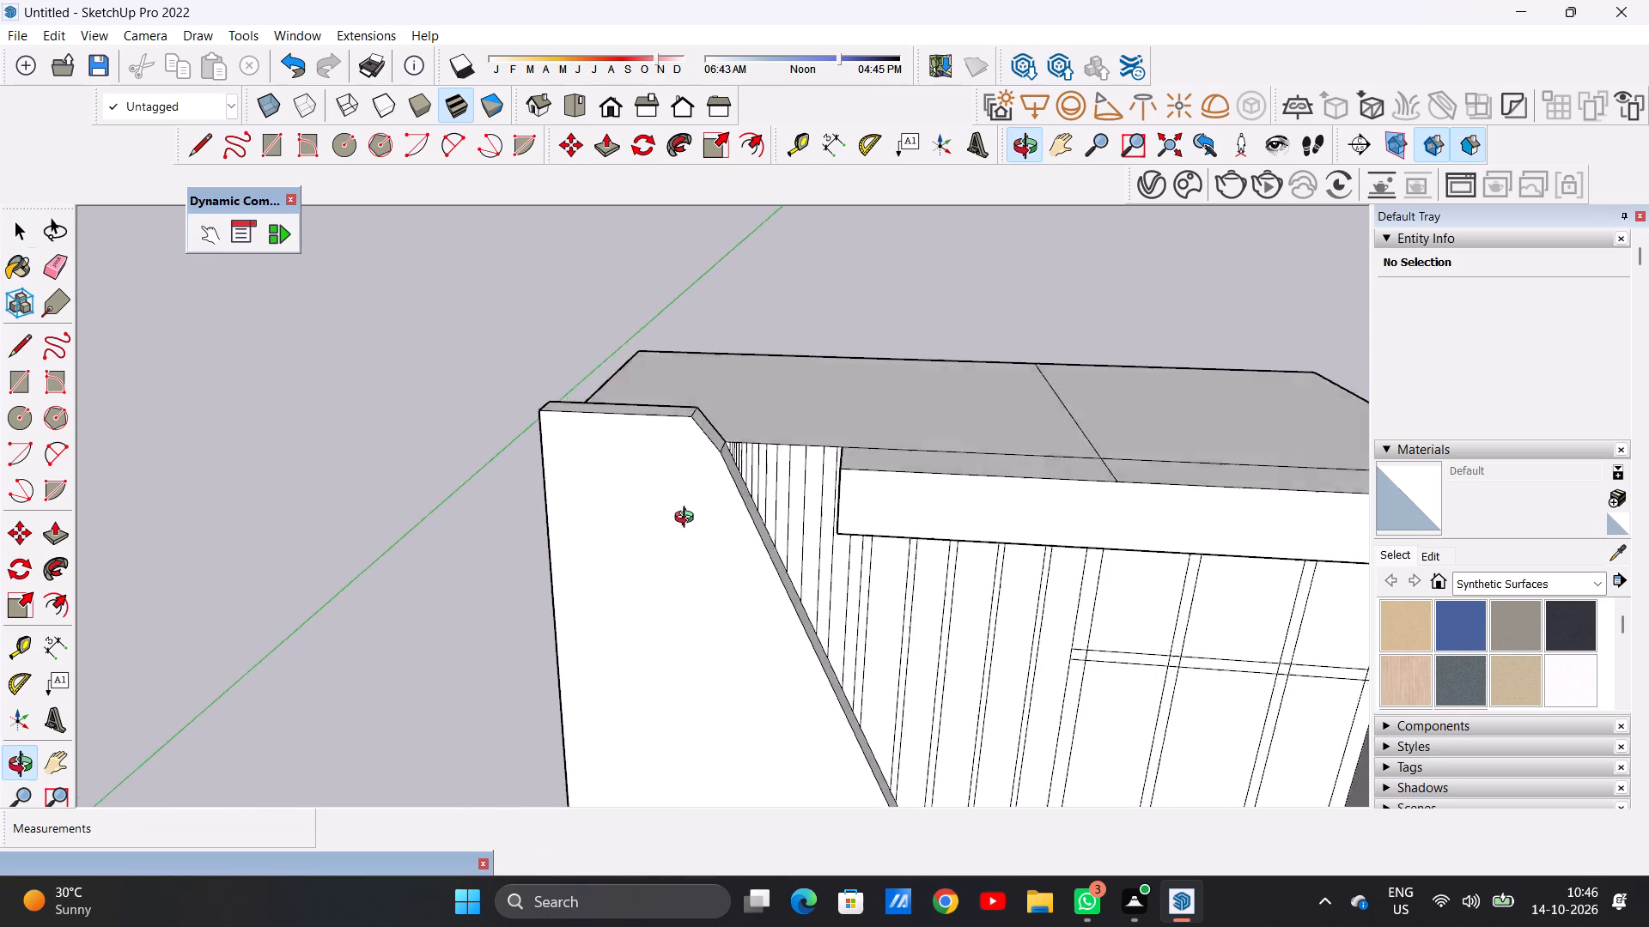
pyautogui.moveTo(688, 519); pyautogui.dragTo(721, 394, button='middle')
pyautogui.scroll(-10, 672, 502)
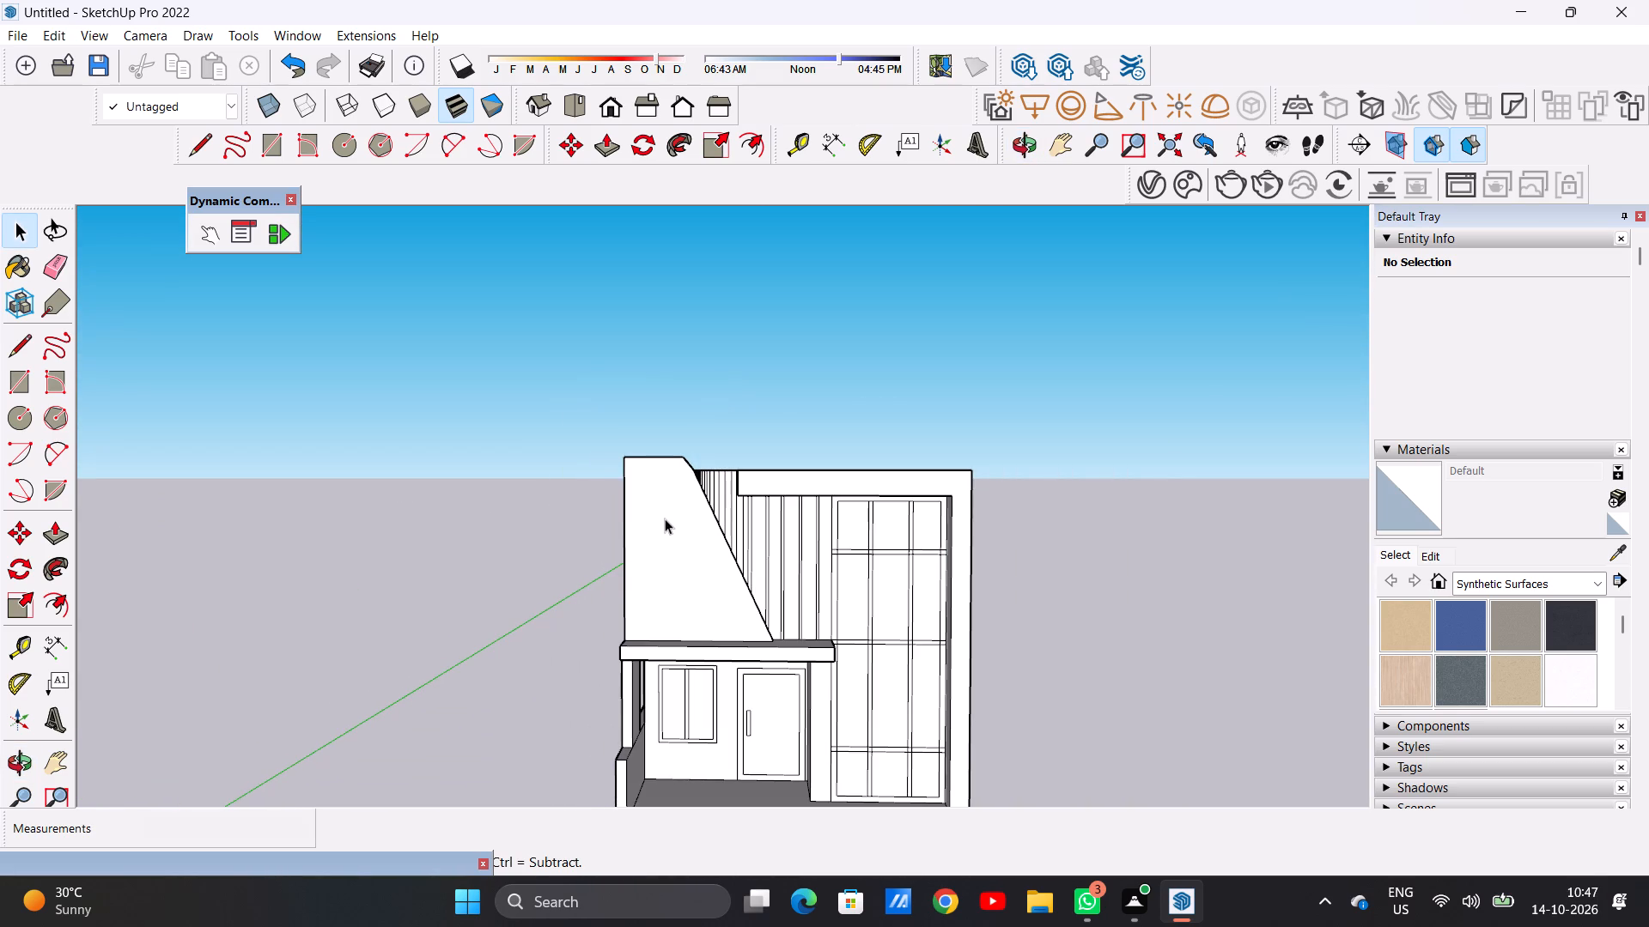
pyautogui.scroll(-5, 775, 463)
pyautogui.moveTo(875, 521); pyautogui.dragTo(622, 585, button='middle')
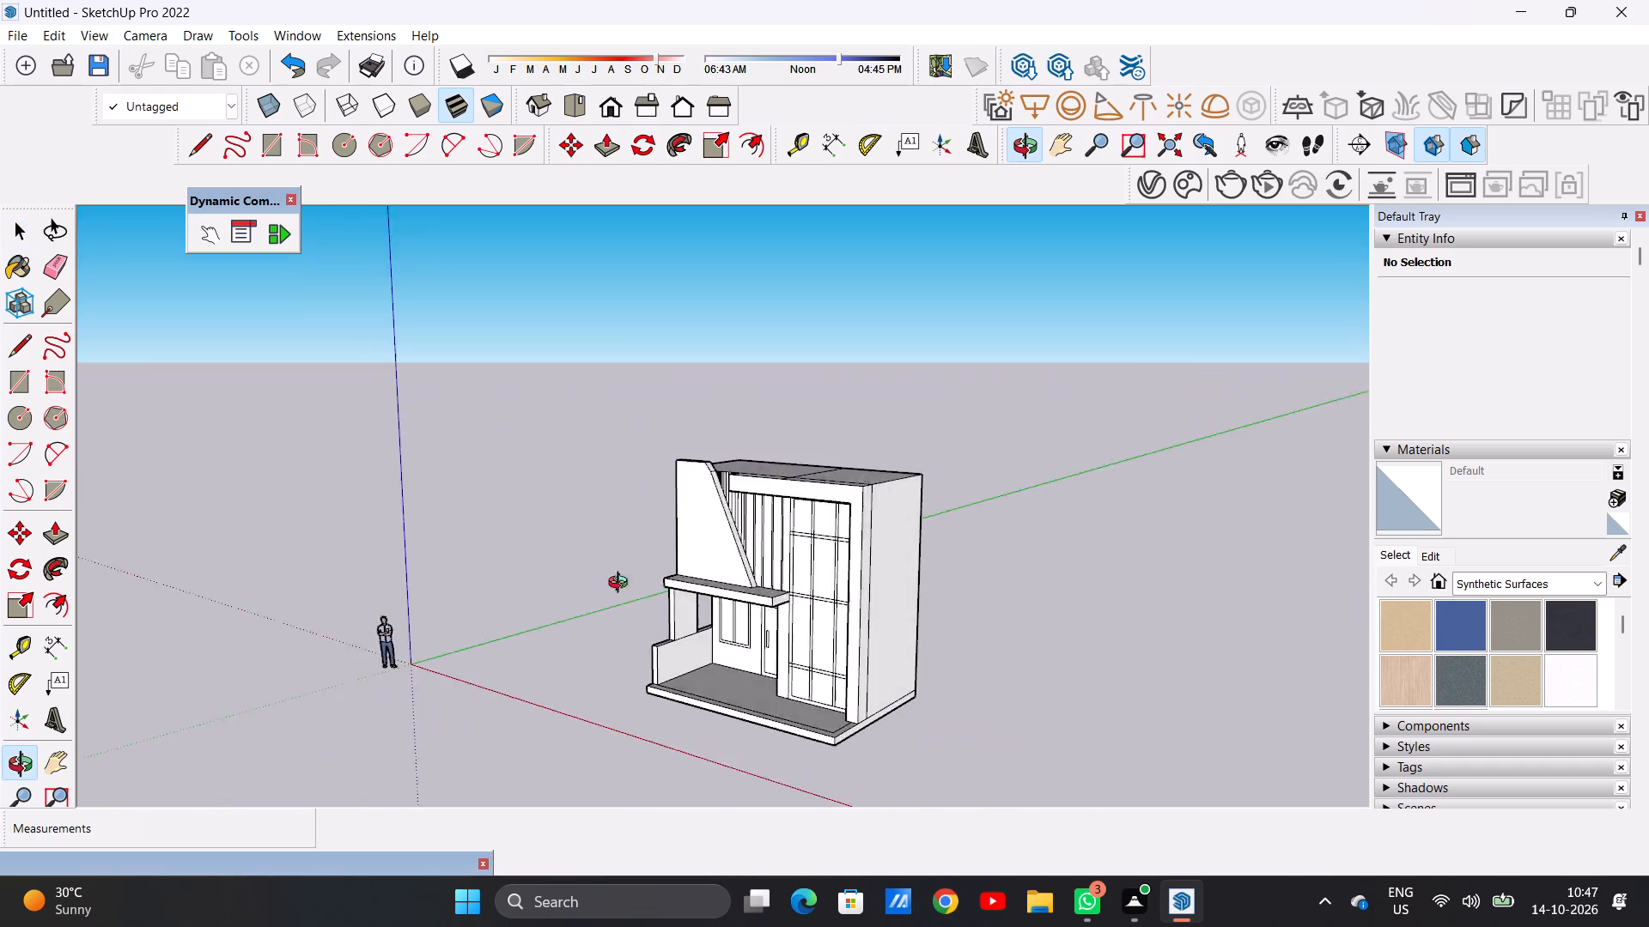
pyautogui.moveTo(622, 585); pyautogui.dragTo(603, 695, button='middle')
# Erase the line dividing the flat roof's top from front to back, including its leftover fragments.
pyautogui.scroll(8, 841, 446)
pyautogui.scroll(6, 739, 560)
pyautogui.moveTo(691, 429); pyautogui.dragTo(686, 448, button='middle')
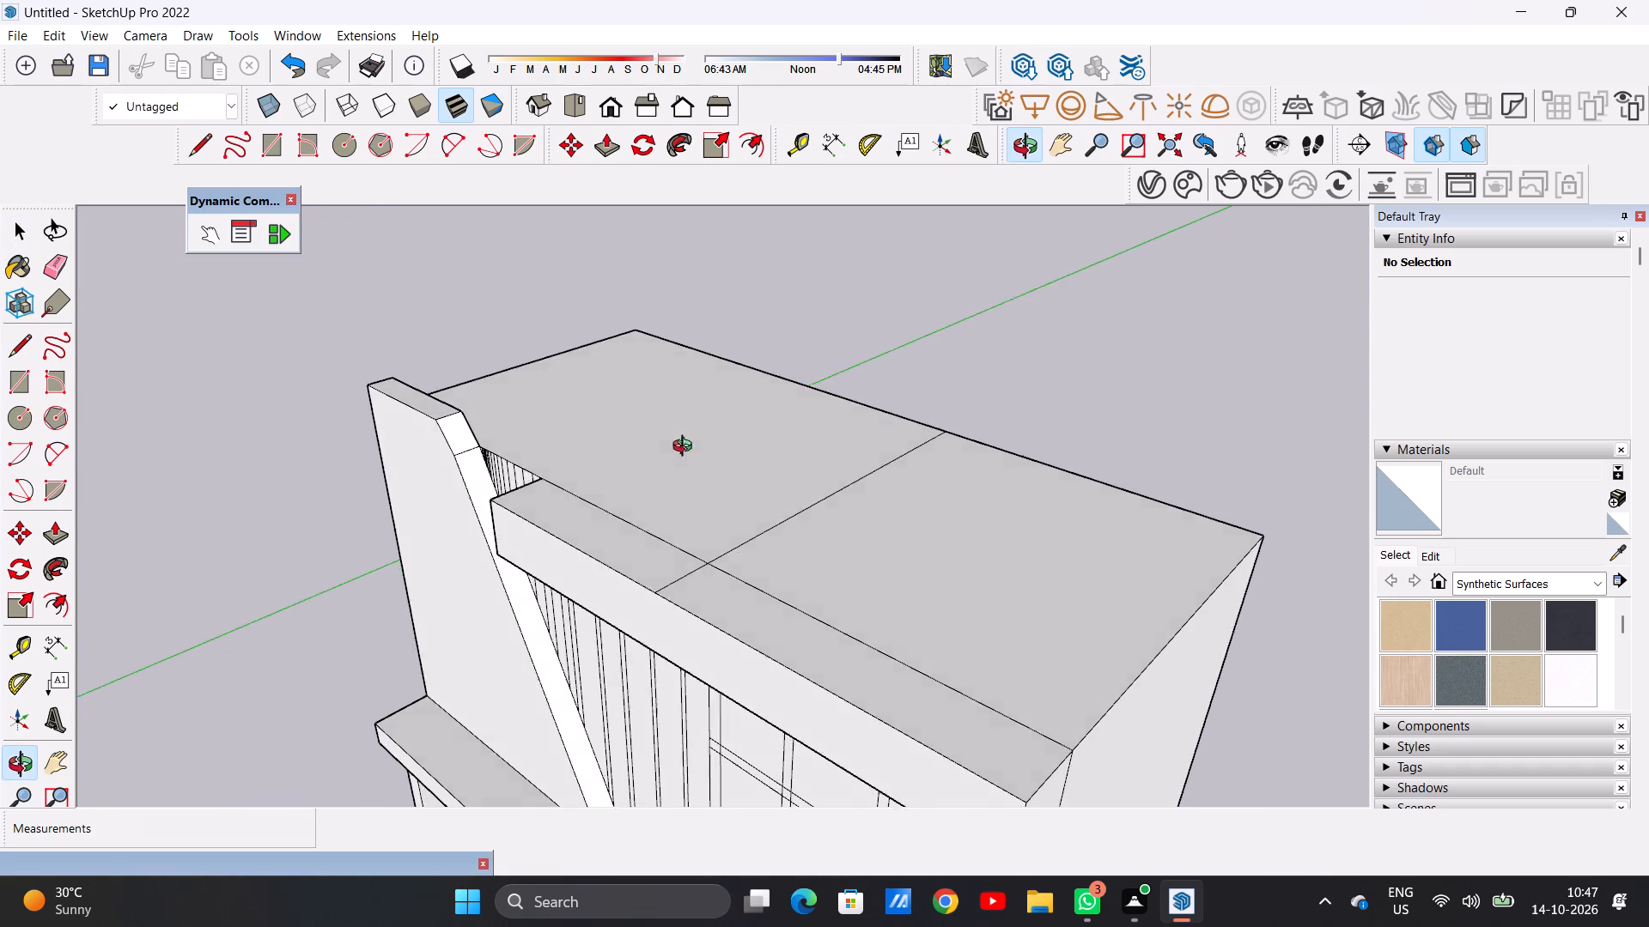
pyautogui.moveTo(686, 448); pyautogui.dragTo(674, 508, button='middle')
pyautogui.scroll(-7, 604, 402)
pyautogui.scroll(-1, 683, 536)
pyautogui.scroll(8, 683, 536)
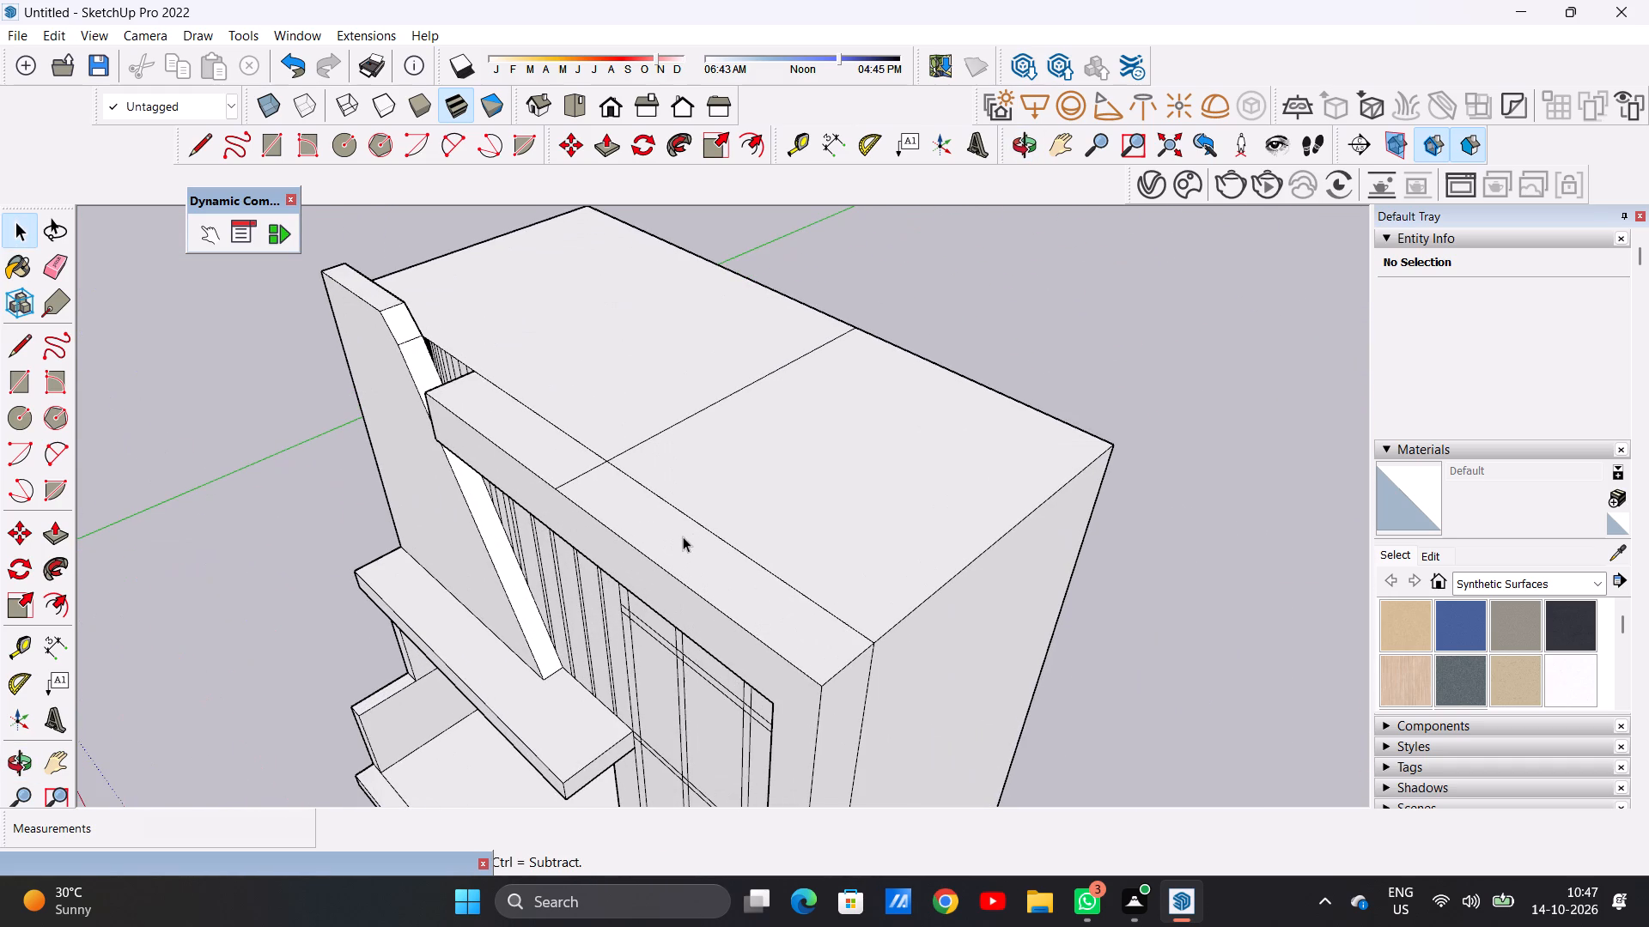
pyautogui.press('e')
pyautogui.moveTo(583, 470); pyautogui.dragTo(595, 490)
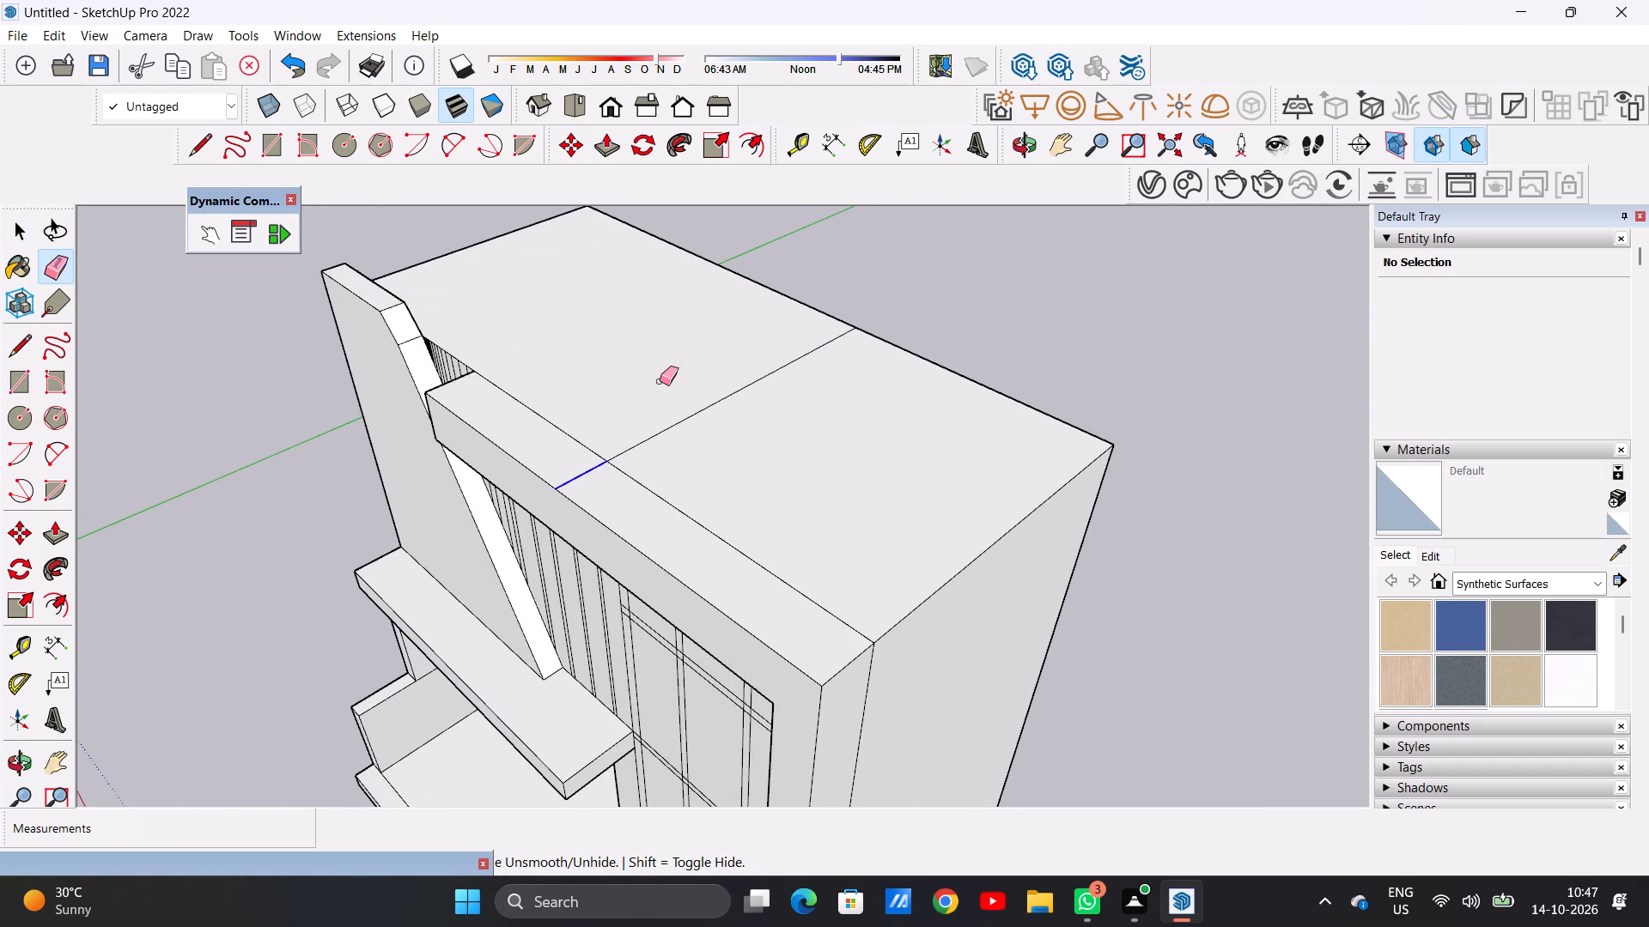
pyautogui.moveTo(660, 381); pyautogui.dragTo(694, 431)
pyautogui.moveTo(758, 338); pyautogui.dragTo(790, 407)
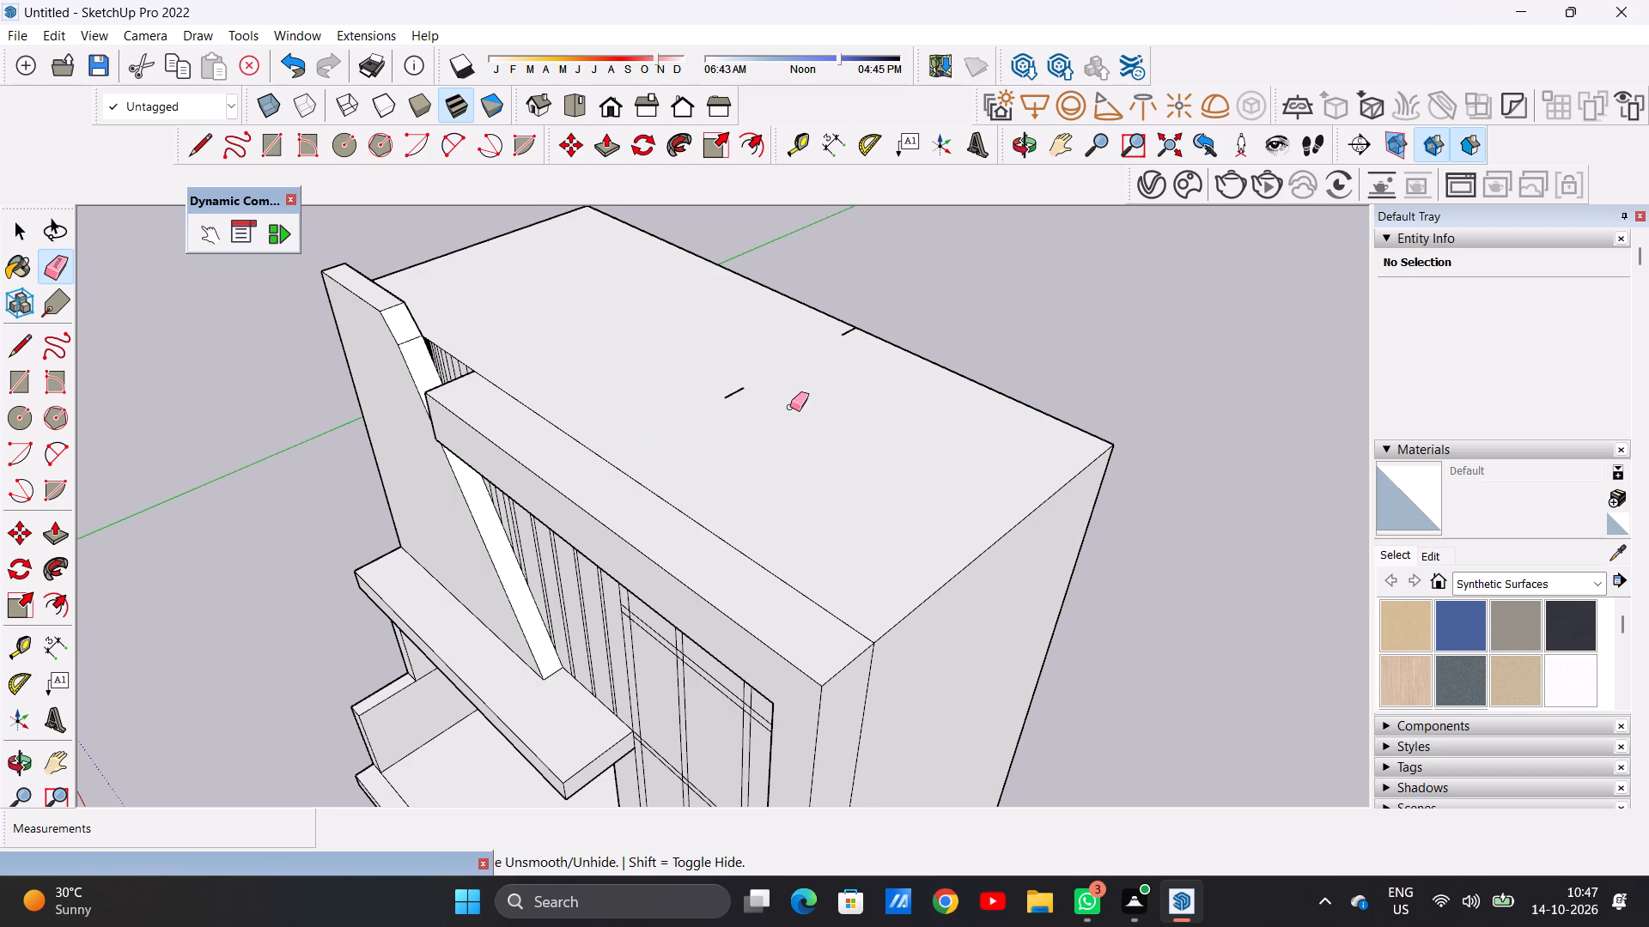
pyautogui.moveTo(738, 385); pyautogui.dragTo(739, 408)
pyautogui.scroll(11, 837, 341)
pyautogui.scroll(-1, 849, 326)
pyautogui.scroll(2, 849, 326)
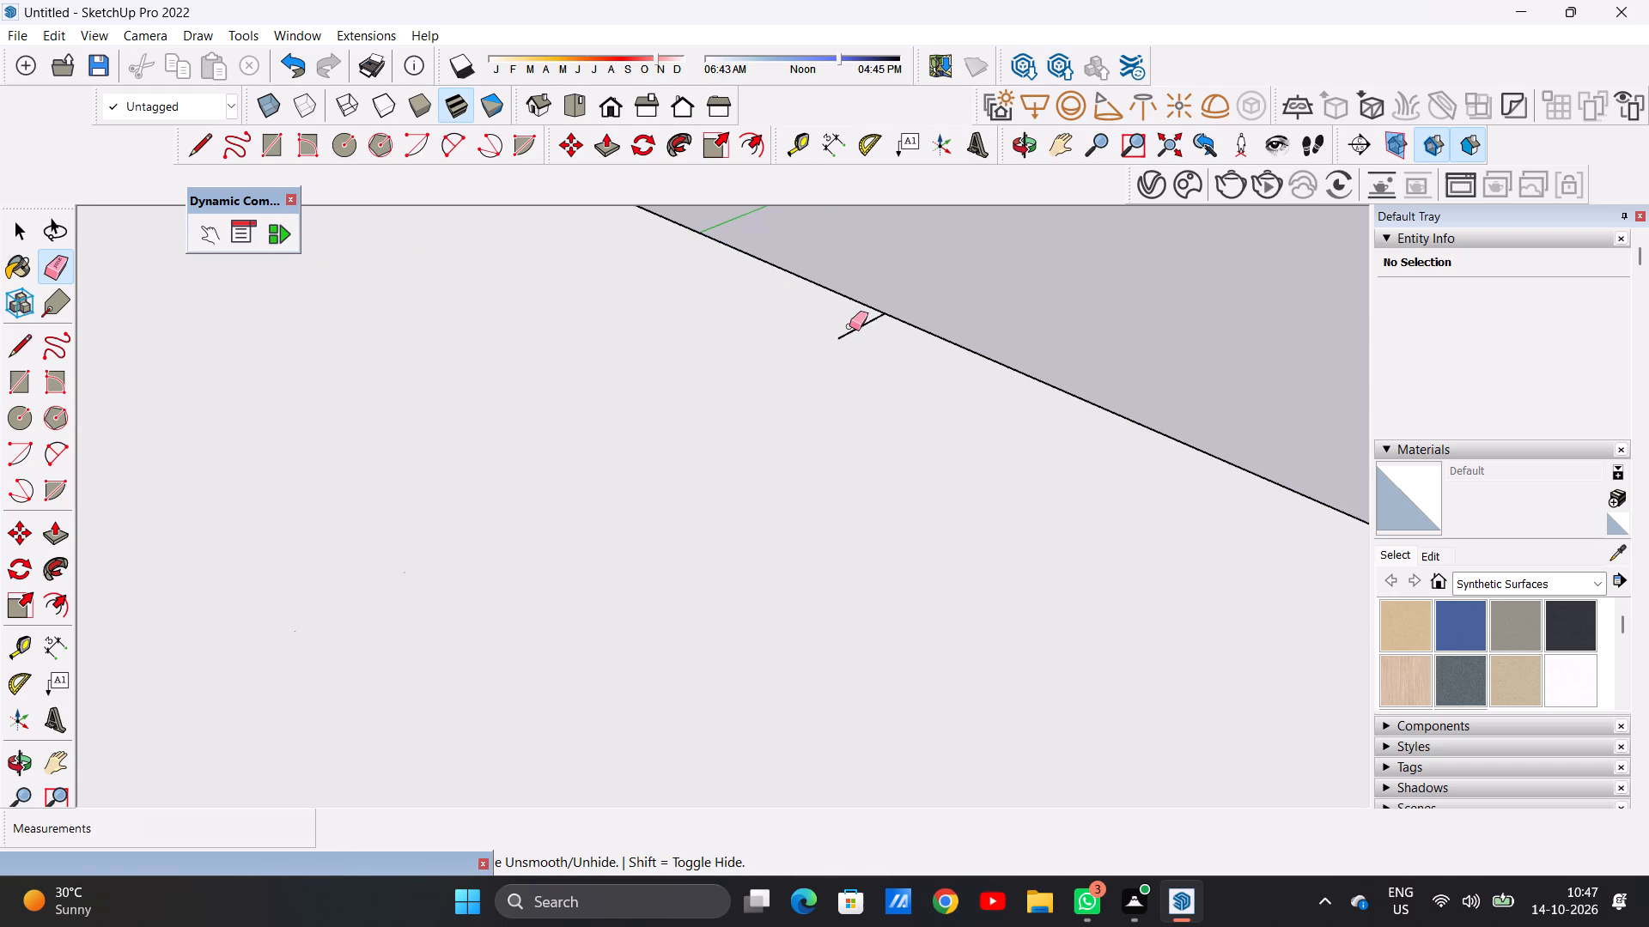
pyautogui.moveTo(857, 306); pyautogui.dragTo(864, 353)
pyautogui.press('space')
# Examine the whole house front, including the porch, window, door and tower panel, from several angles.
pyautogui.scroll(-6, 743, 426)
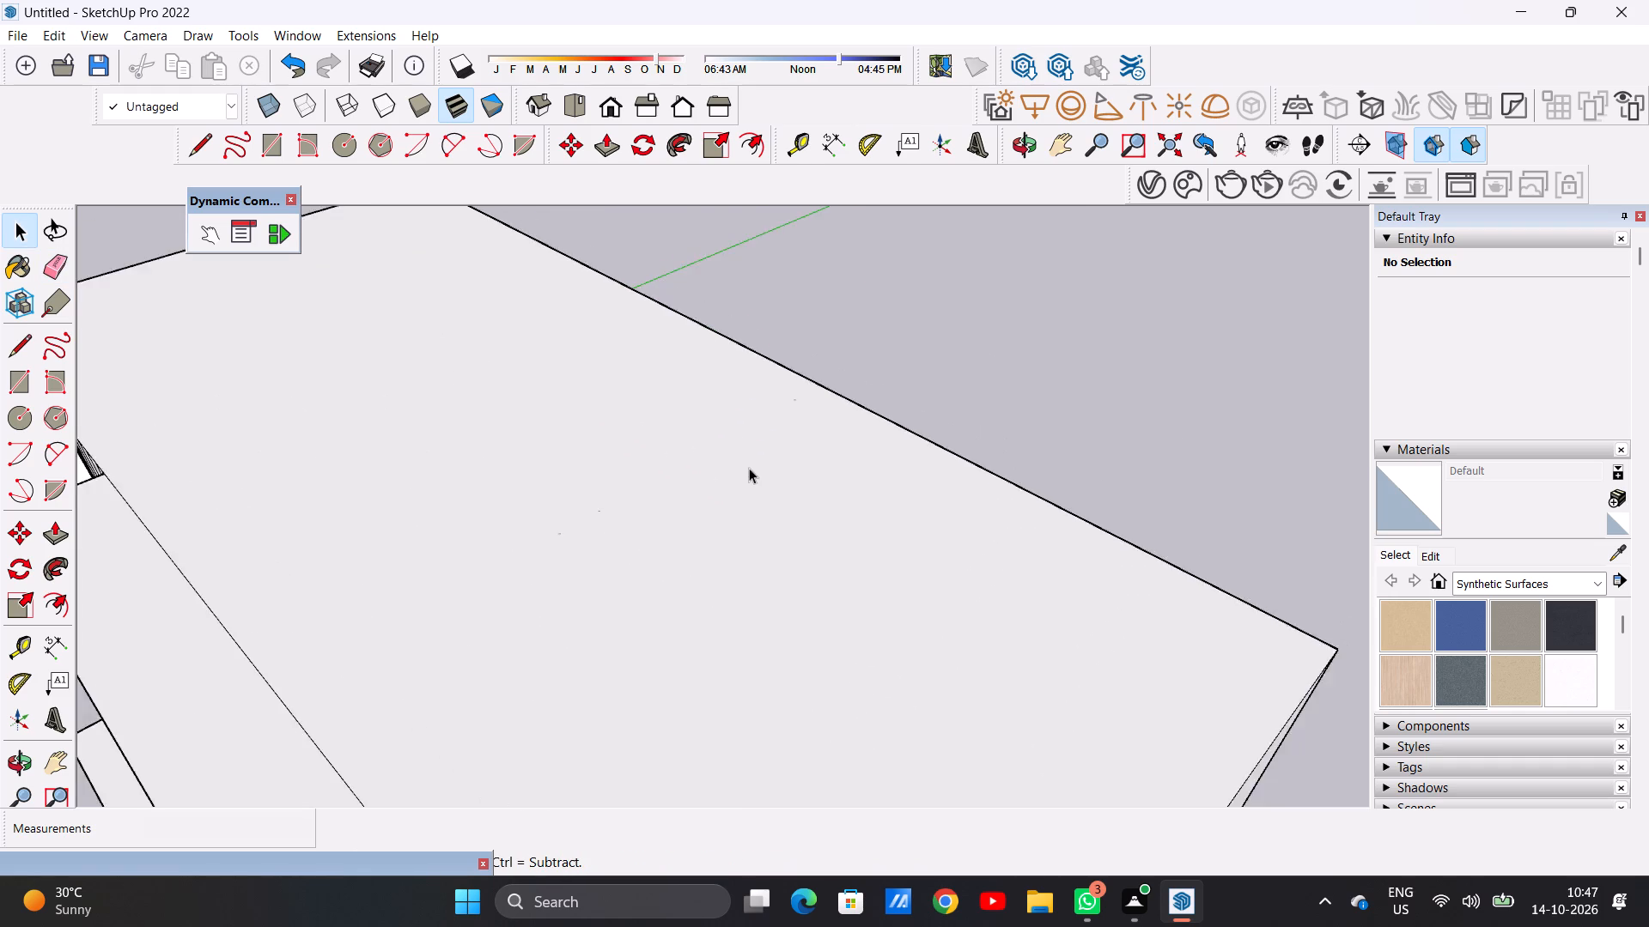
pyautogui.scroll(-20, 749, 468)
pyautogui.scroll(-1, 749, 468)
pyautogui.moveTo(714, 558); pyautogui.dragTo(854, 404, button='middle')
pyautogui.moveTo(622, 509); pyautogui.dragTo(696, 475, button='middle')
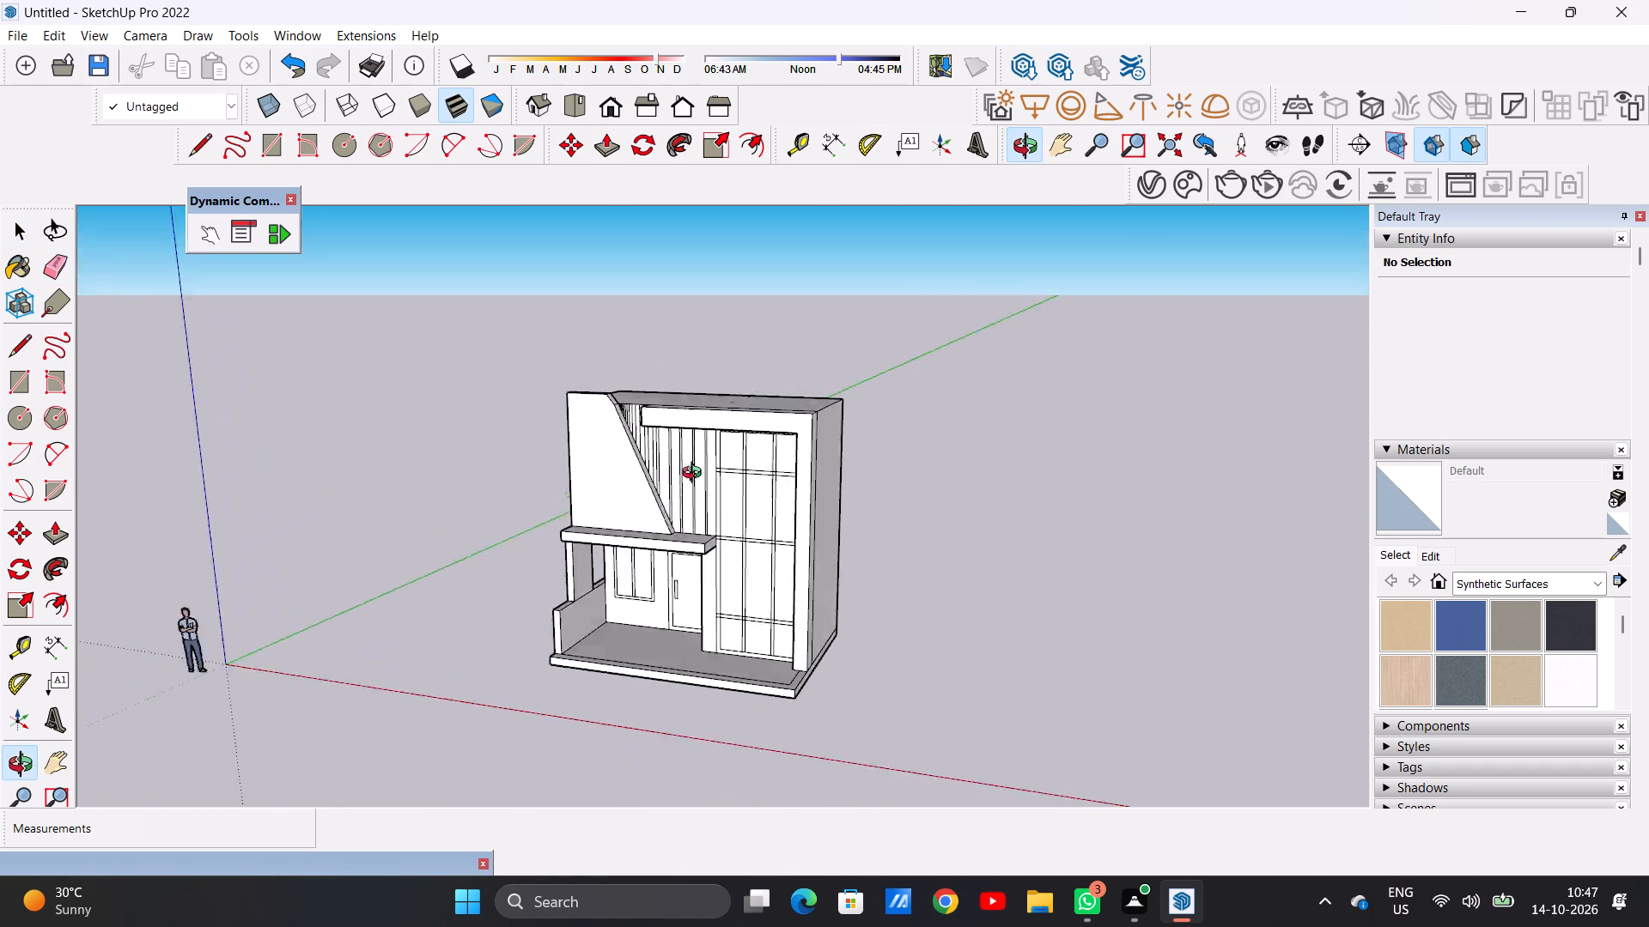
pyautogui.moveTo(696, 475); pyautogui.dragTo(787, 428, button='middle')
pyautogui.scroll(1, 728, 494)
pyautogui.scroll(-1, 727, 494)
pyautogui.scroll(1, 727, 493)
pyautogui.scroll(-1, 727, 493)
pyautogui.scroll(3, 725, 493)
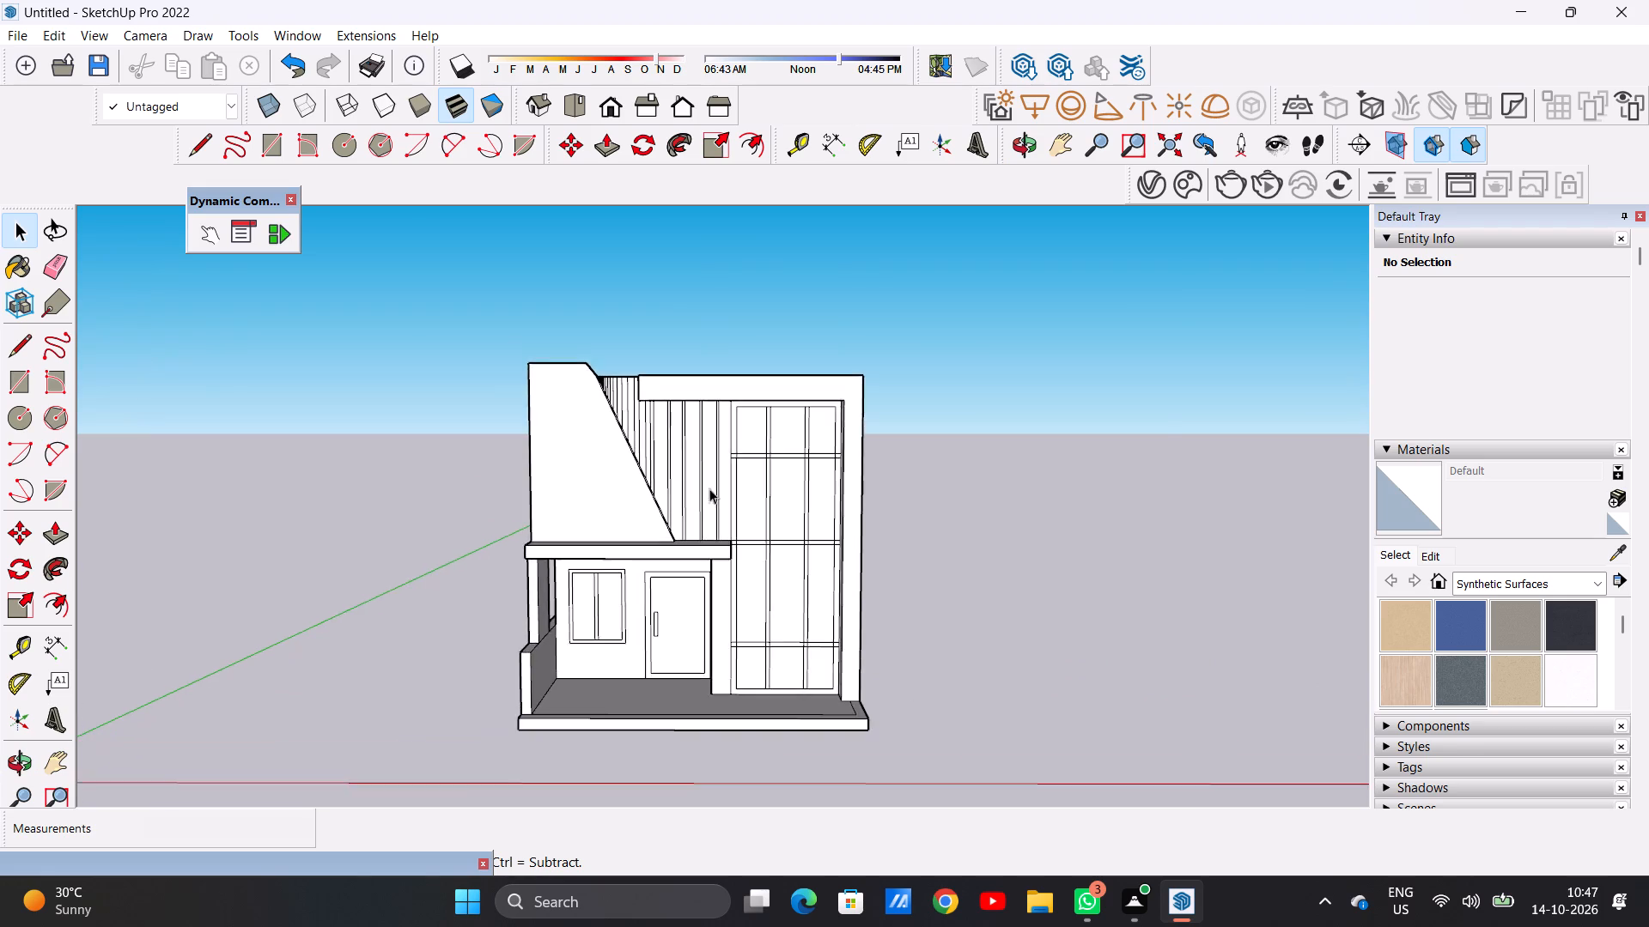
pyautogui.scroll(8, 709, 488)
pyautogui.scroll(-8, 746, 487)
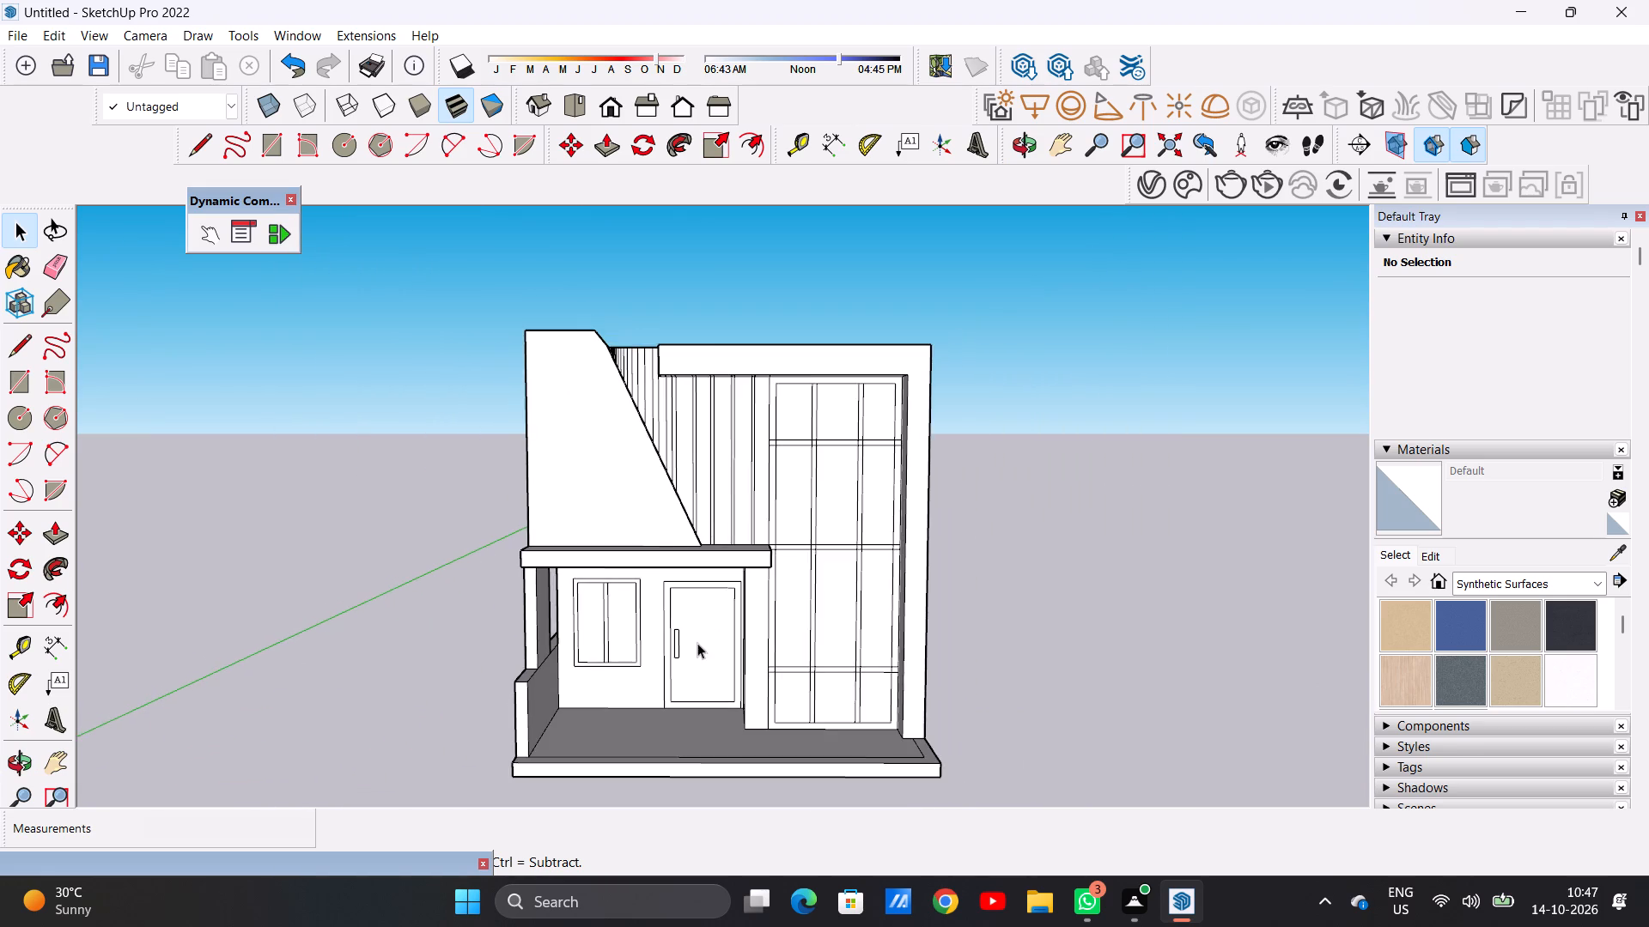
pyautogui.scroll(13, 693, 651)
pyautogui.scroll(-7, 770, 577)
pyautogui.moveTo(798, 585); pyautogui.dragTo(931, 579, button='middle')
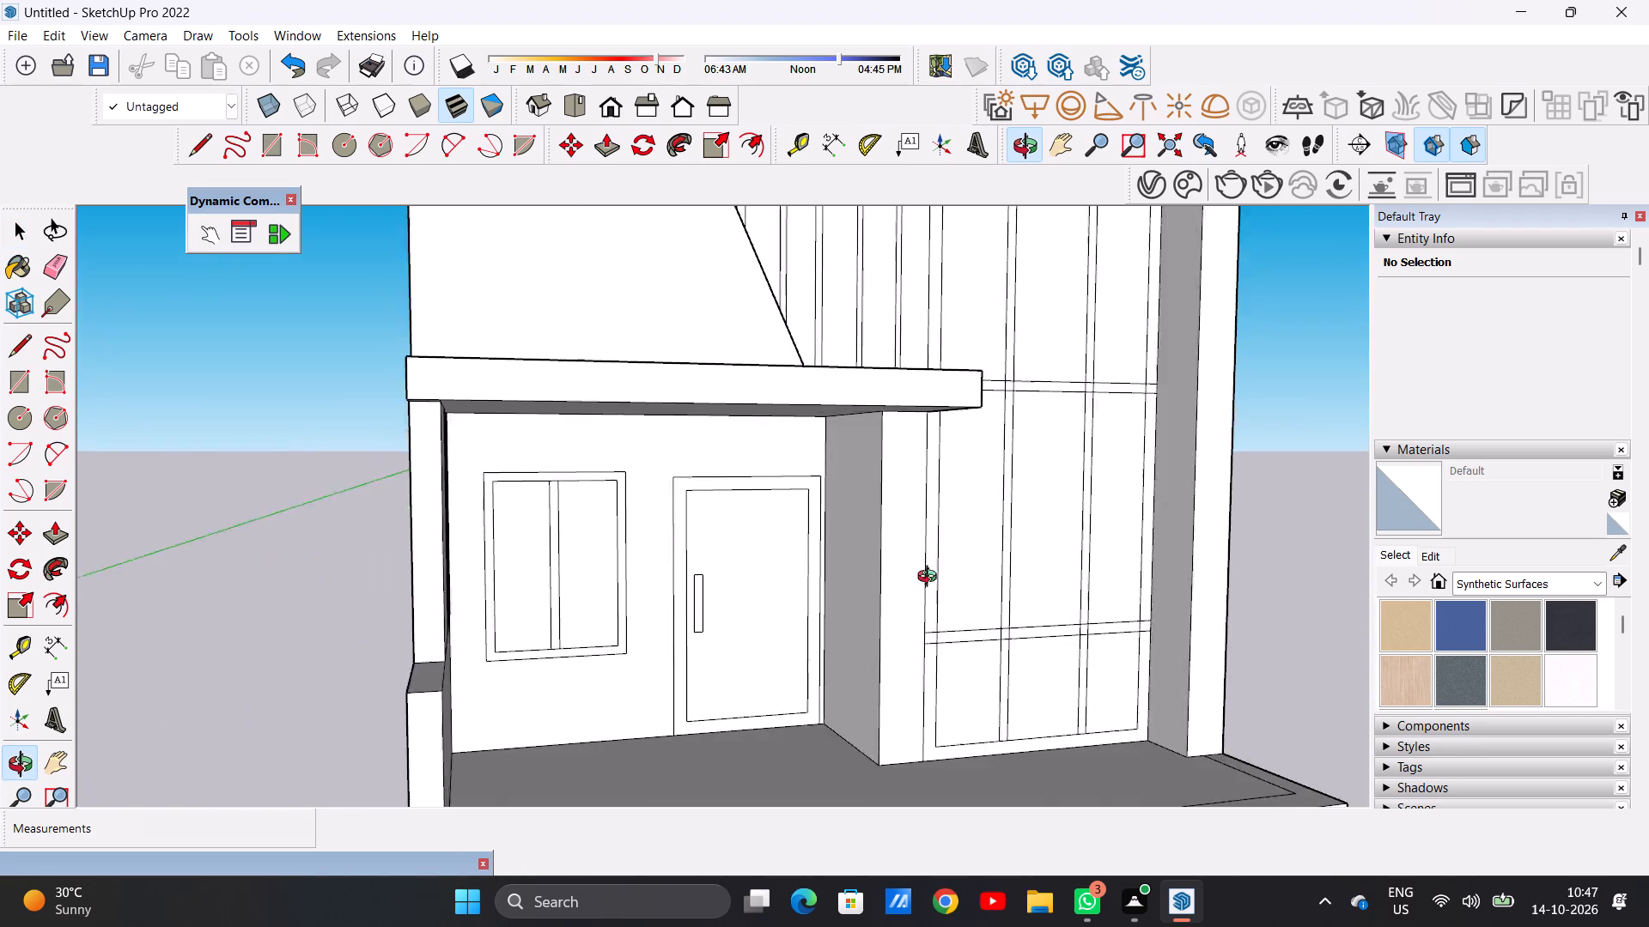
pyautogui.moveTo(931, 579); pyautogui.dragTo(750, 573, button='middle')
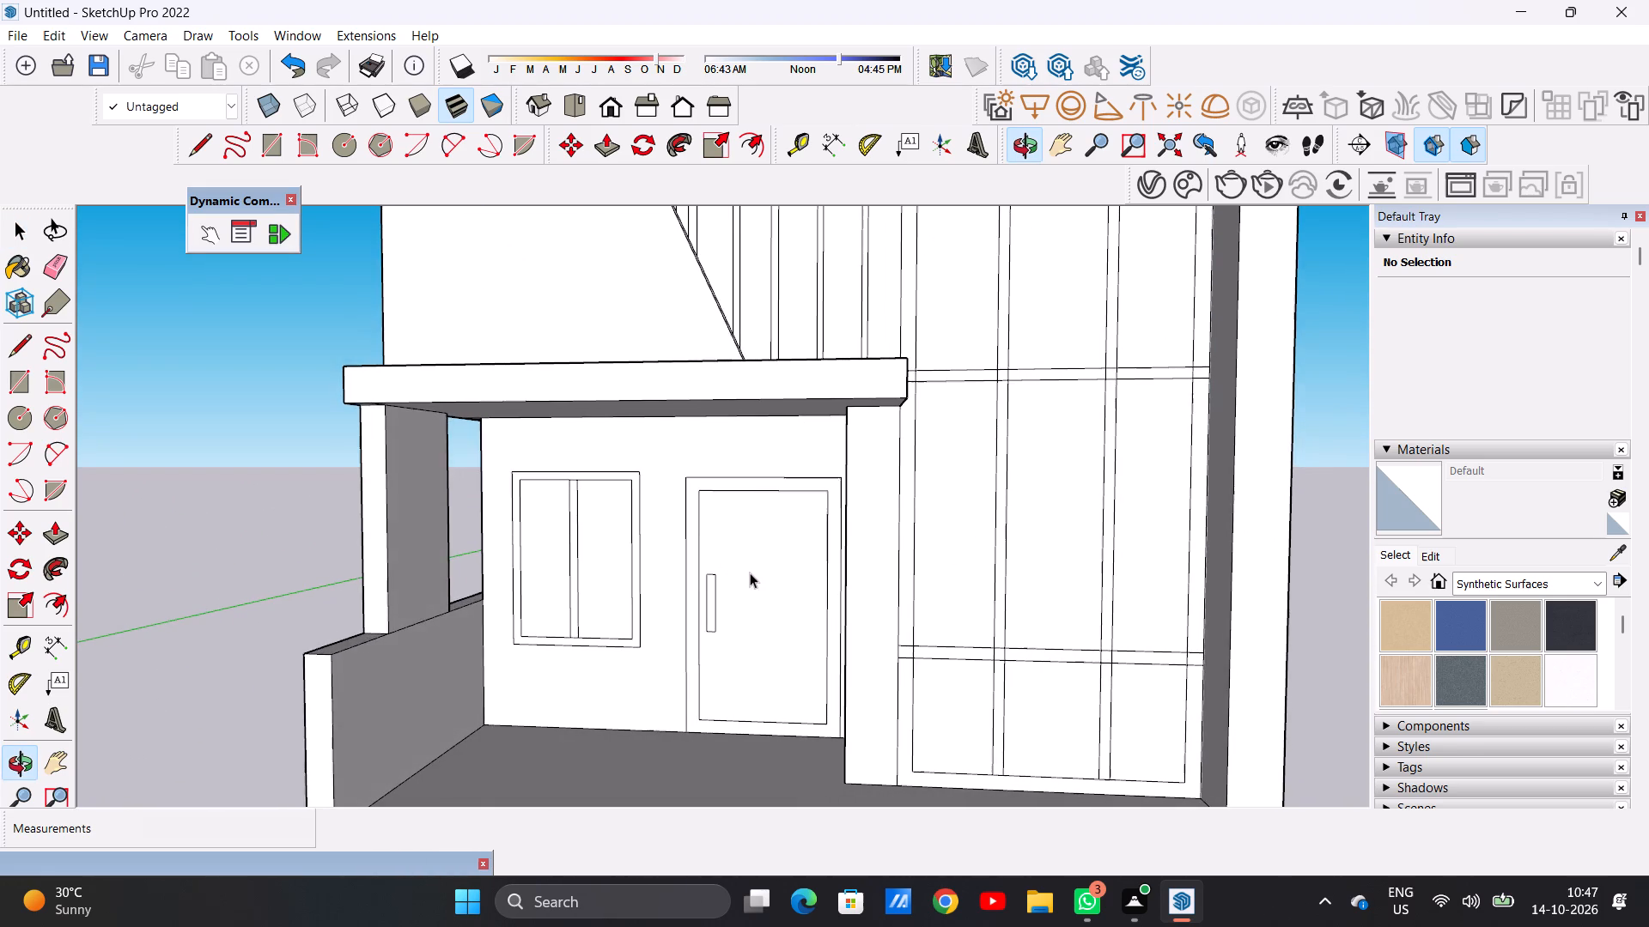
pyautogui.scroll(-6, 762, 588)
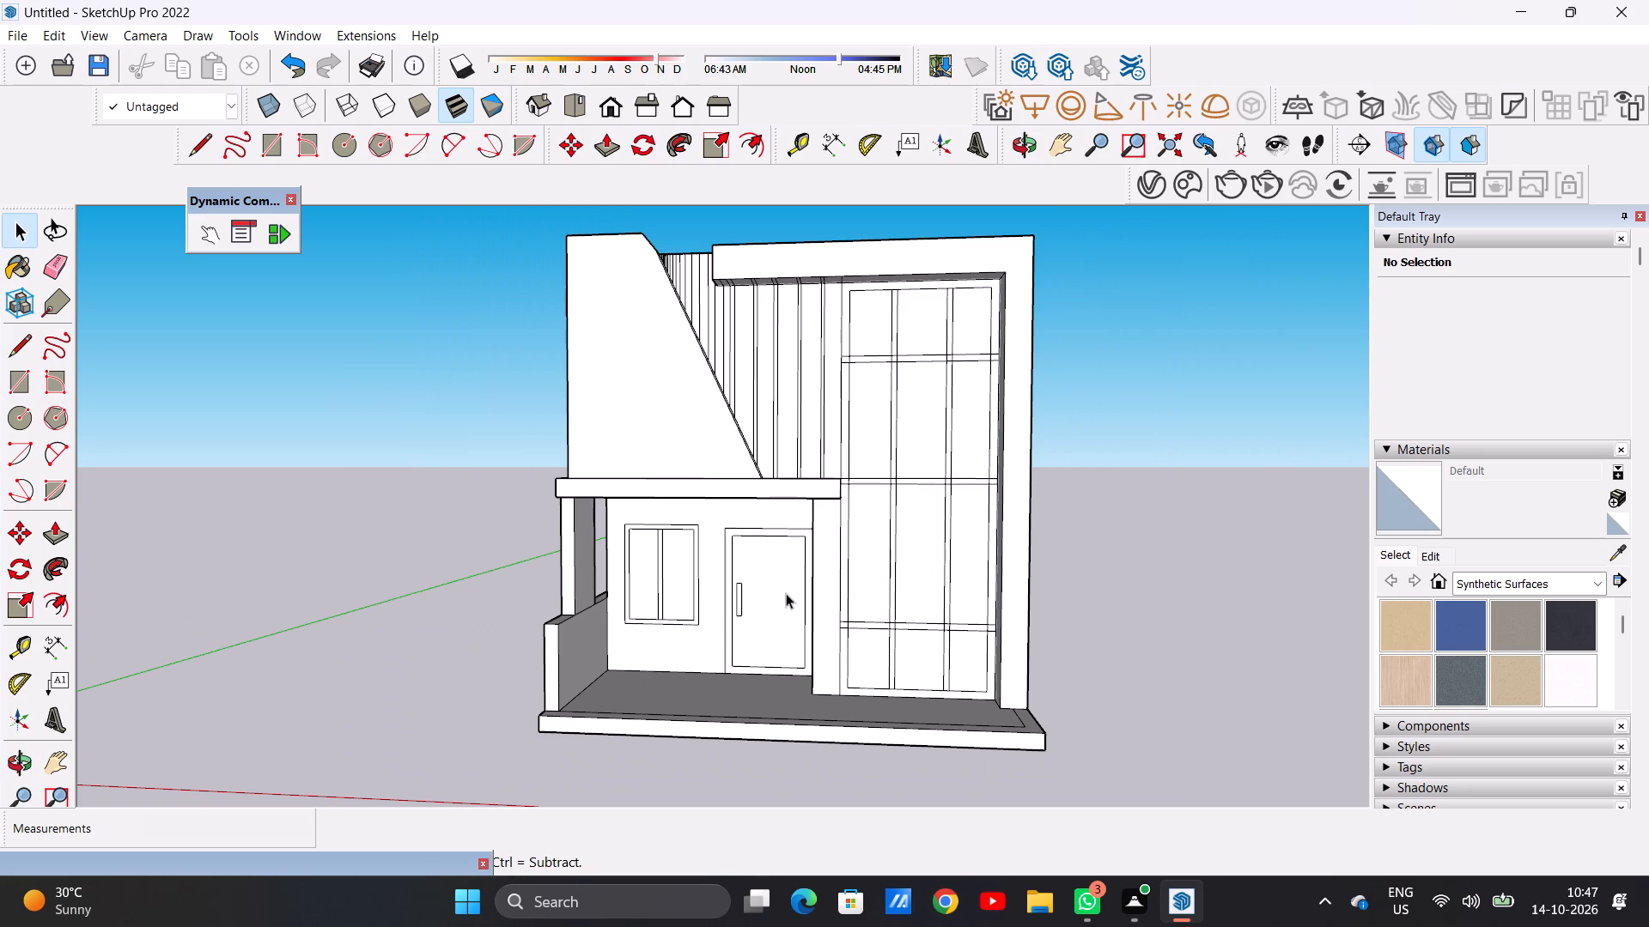
pyautogui.scroll(-5, 821, 502)
pyautogui.scroll(4, 866, 429)
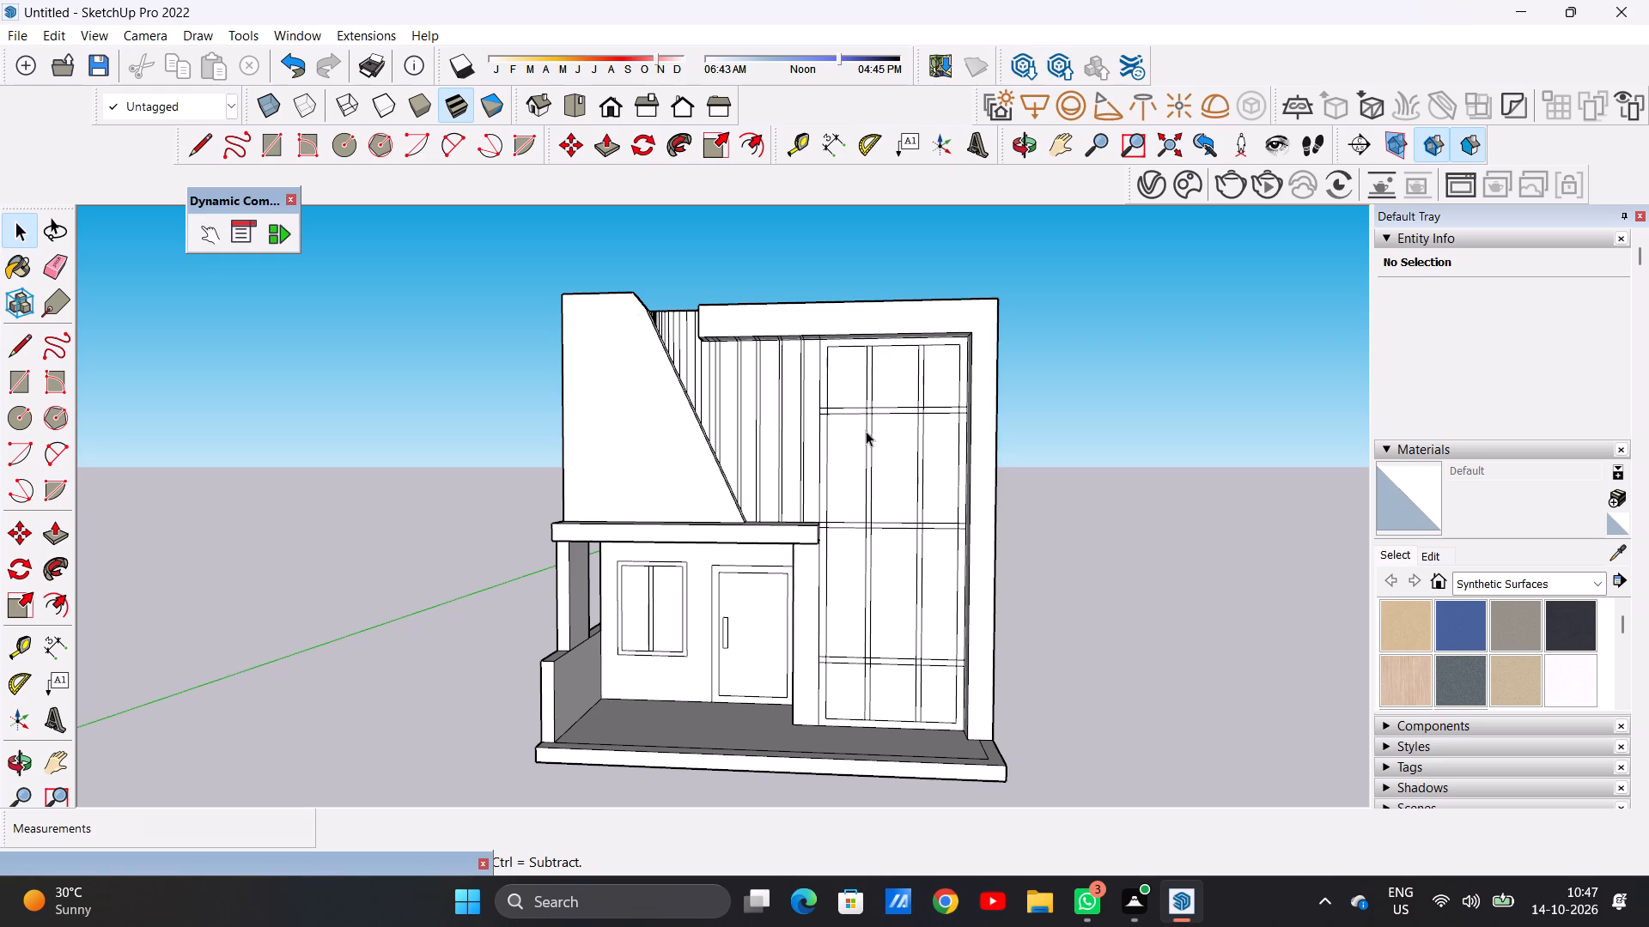
# Erase the five closely spaced vertical lines on the strip-lined wall nearest the top of the slanted front wall.
pyautogui.scroll(16, 643, 307)
pyautogui.scroll(-1, 655, 333)
pyautogui.scroll(11, 655, 333)
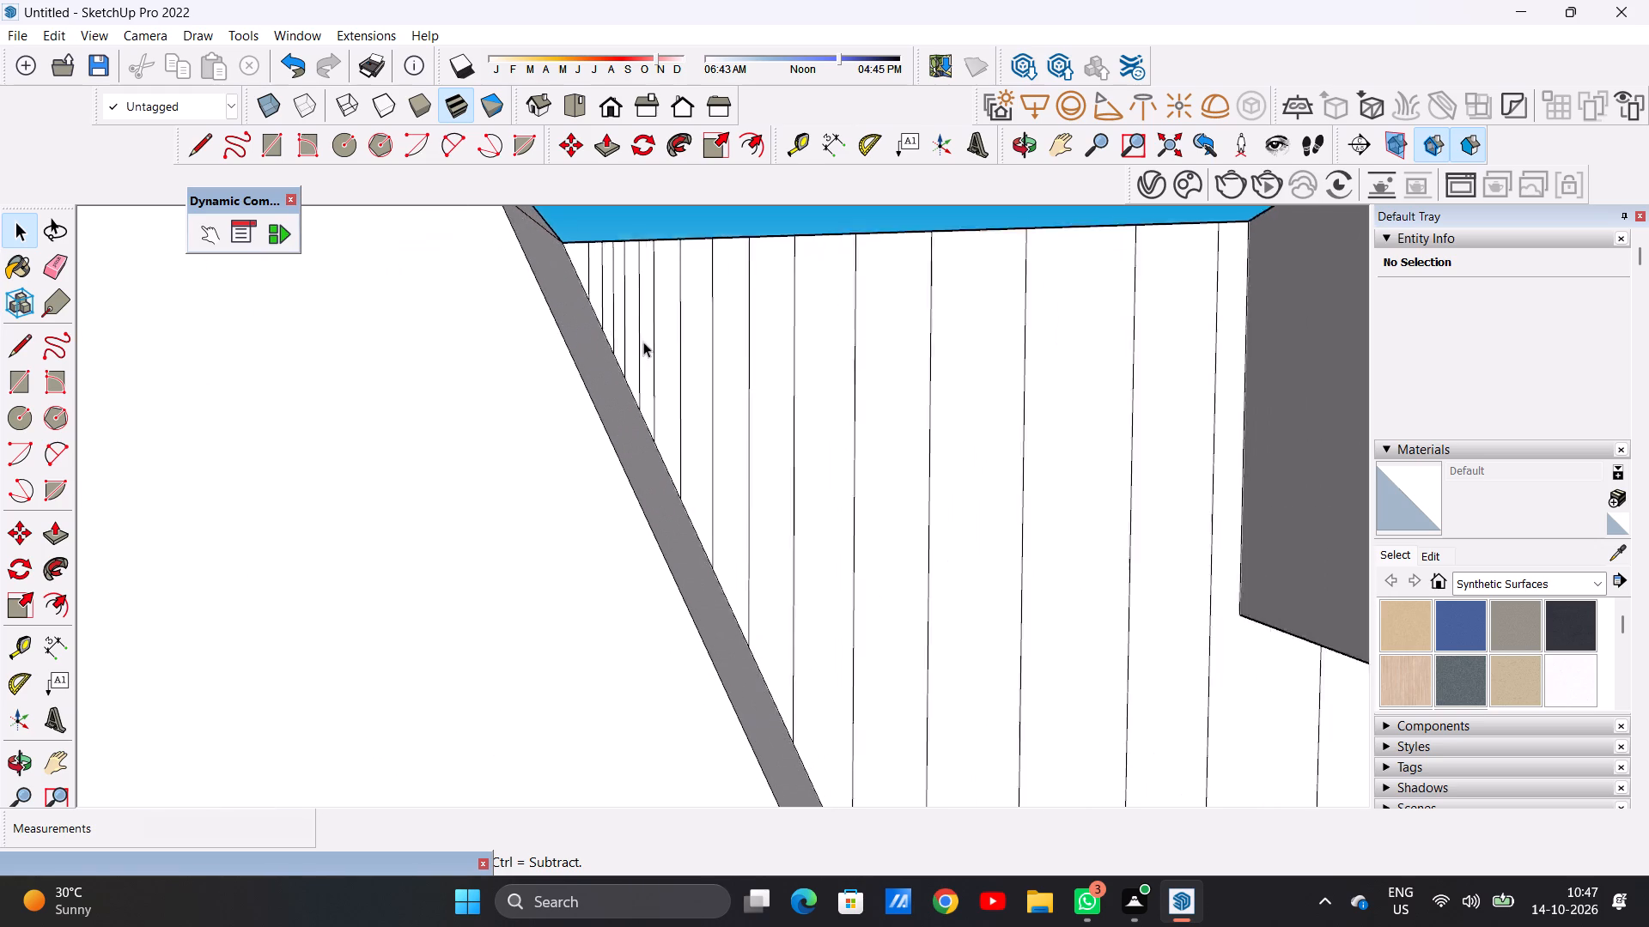
pyautogui.scroll(3, 643, 342)
pyautogui.scroll(-9, 641, 356)
pyautogui.scroll(2, 639, 294)
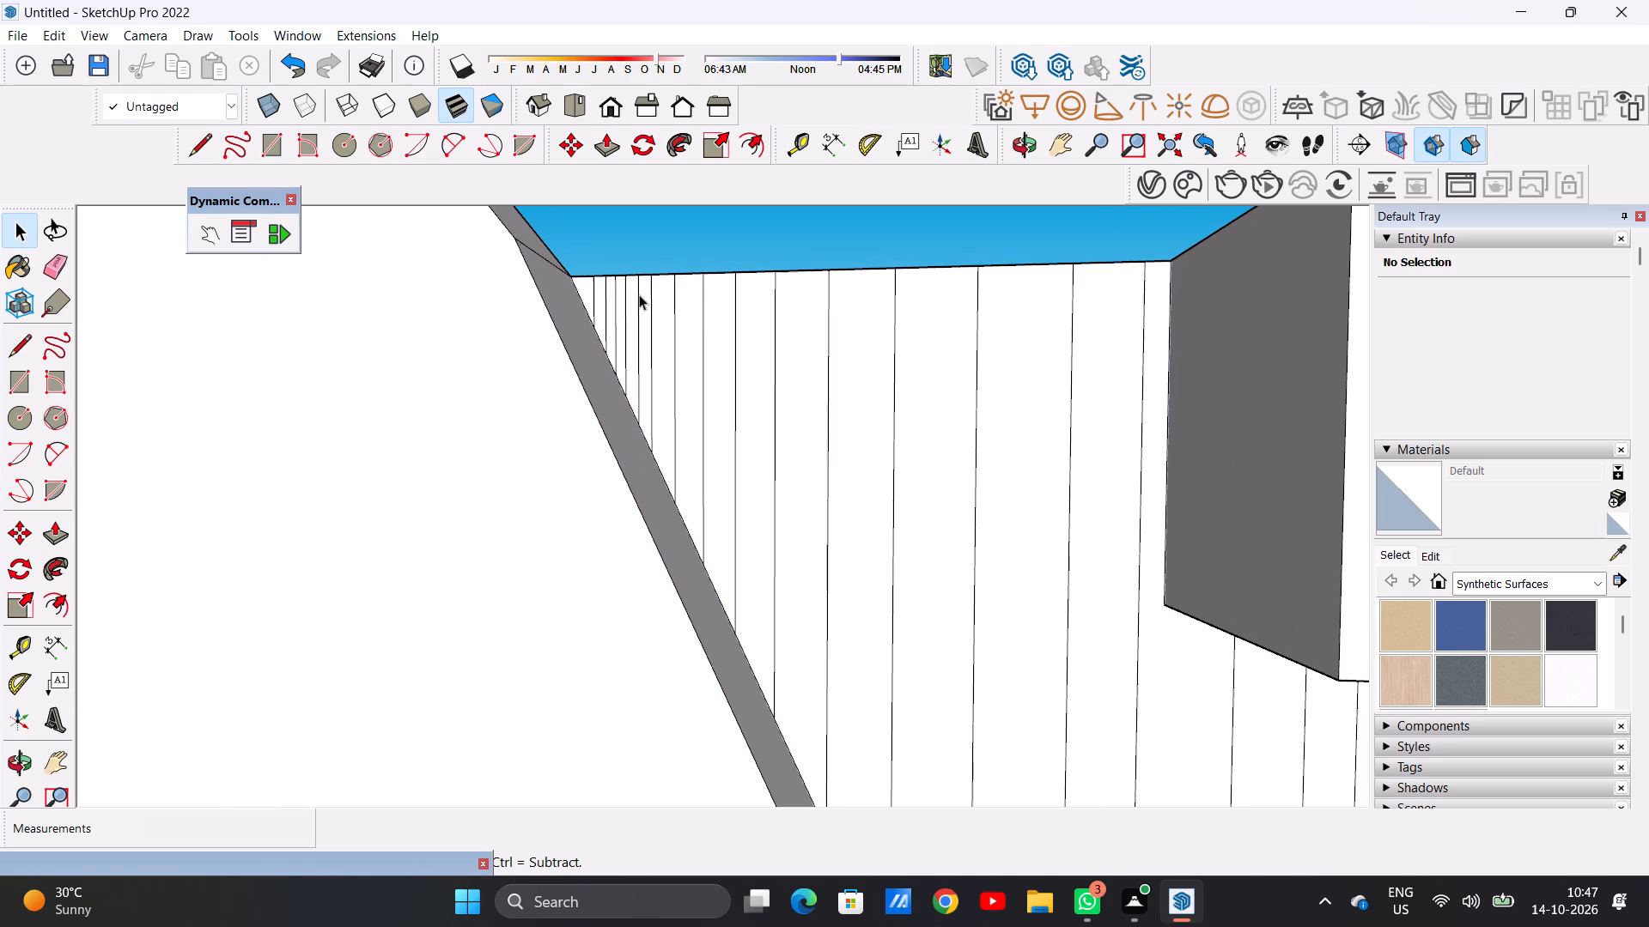
pyautogui.press('e')
pyautogui.scroll(5, 610, 320)
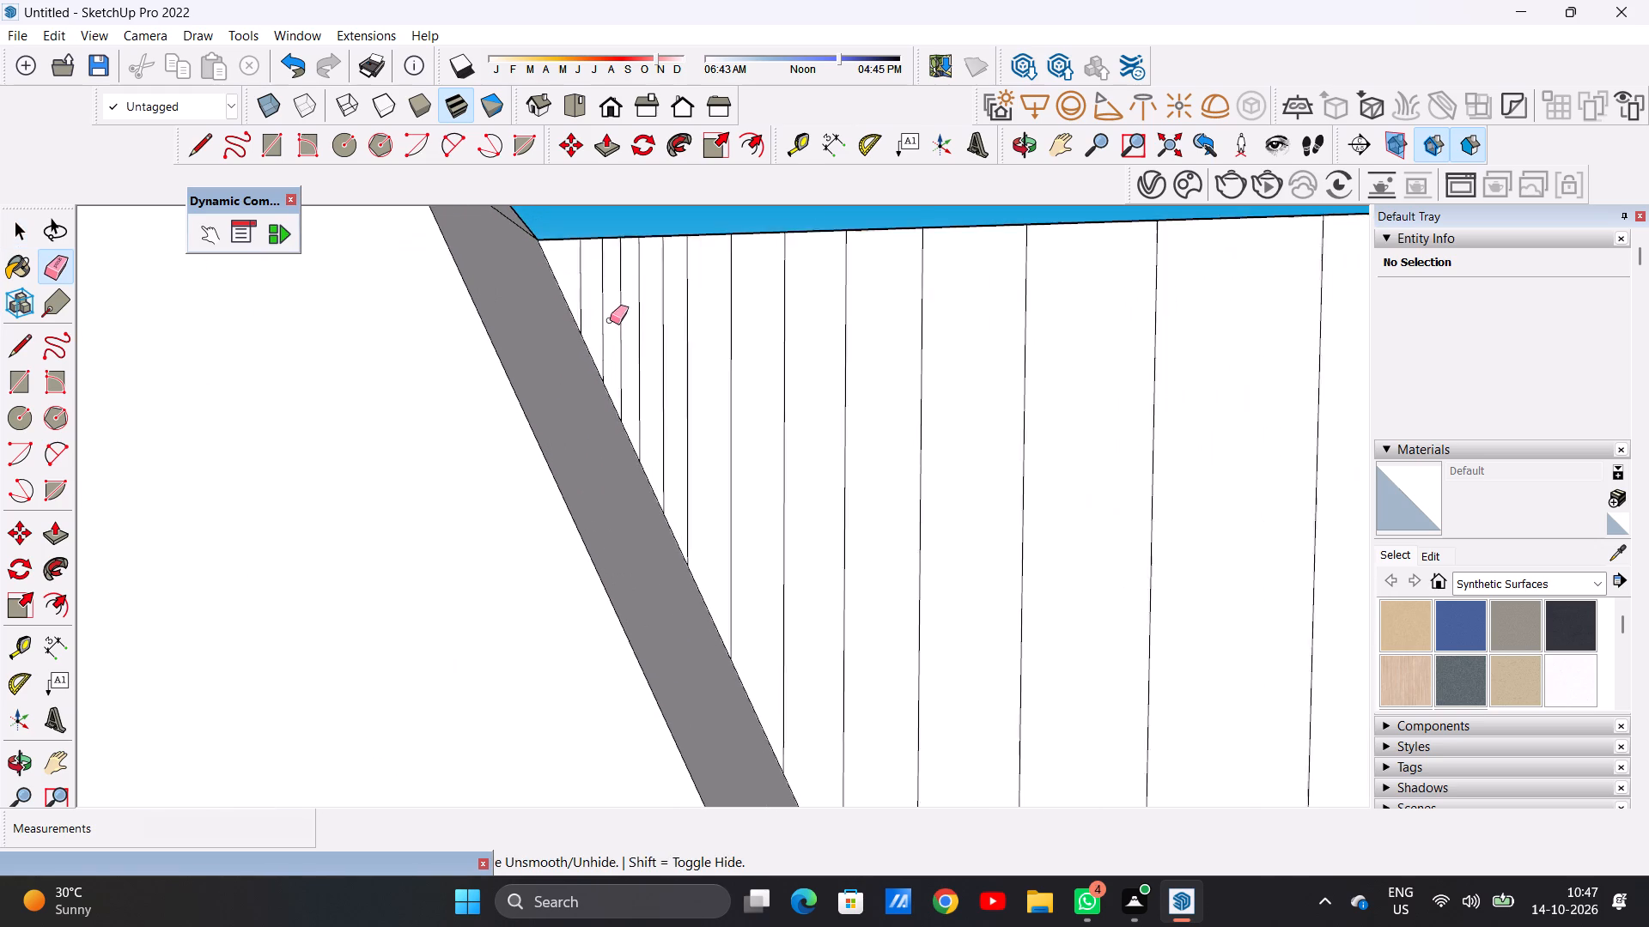
pyautogui.scroll(2, 610, 320)
pyautogui.moveTo(570, 264); pyautogui.dragTo(641, 303)
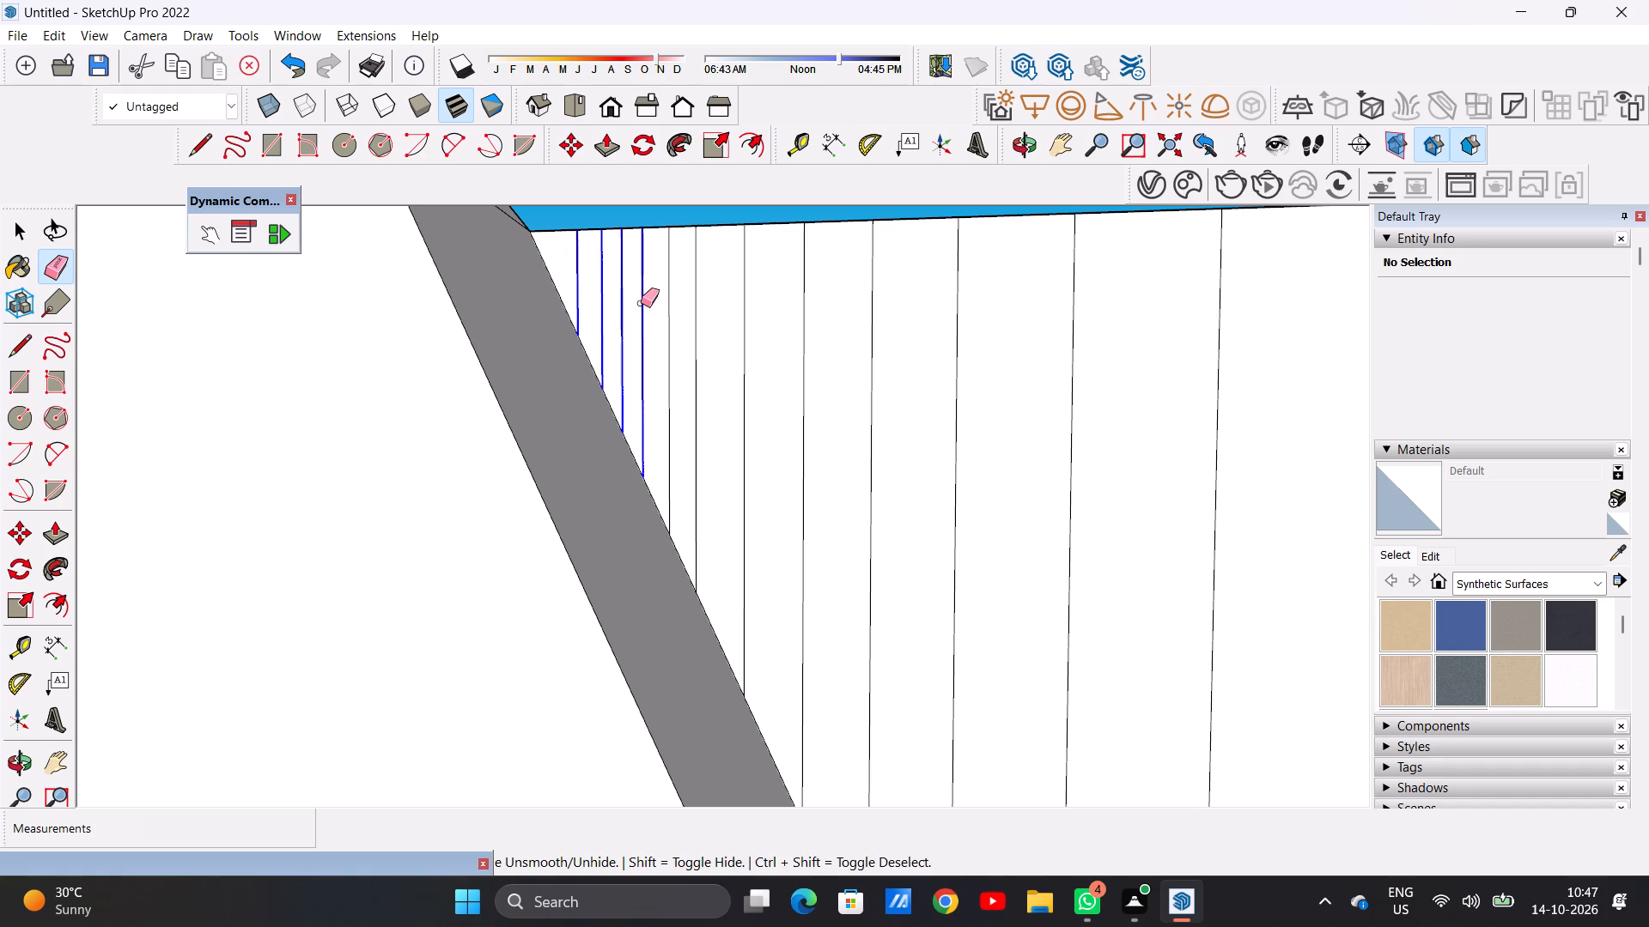
pyautogui.moveTo(641, 303); pyautogui.dragTo(674, 317)
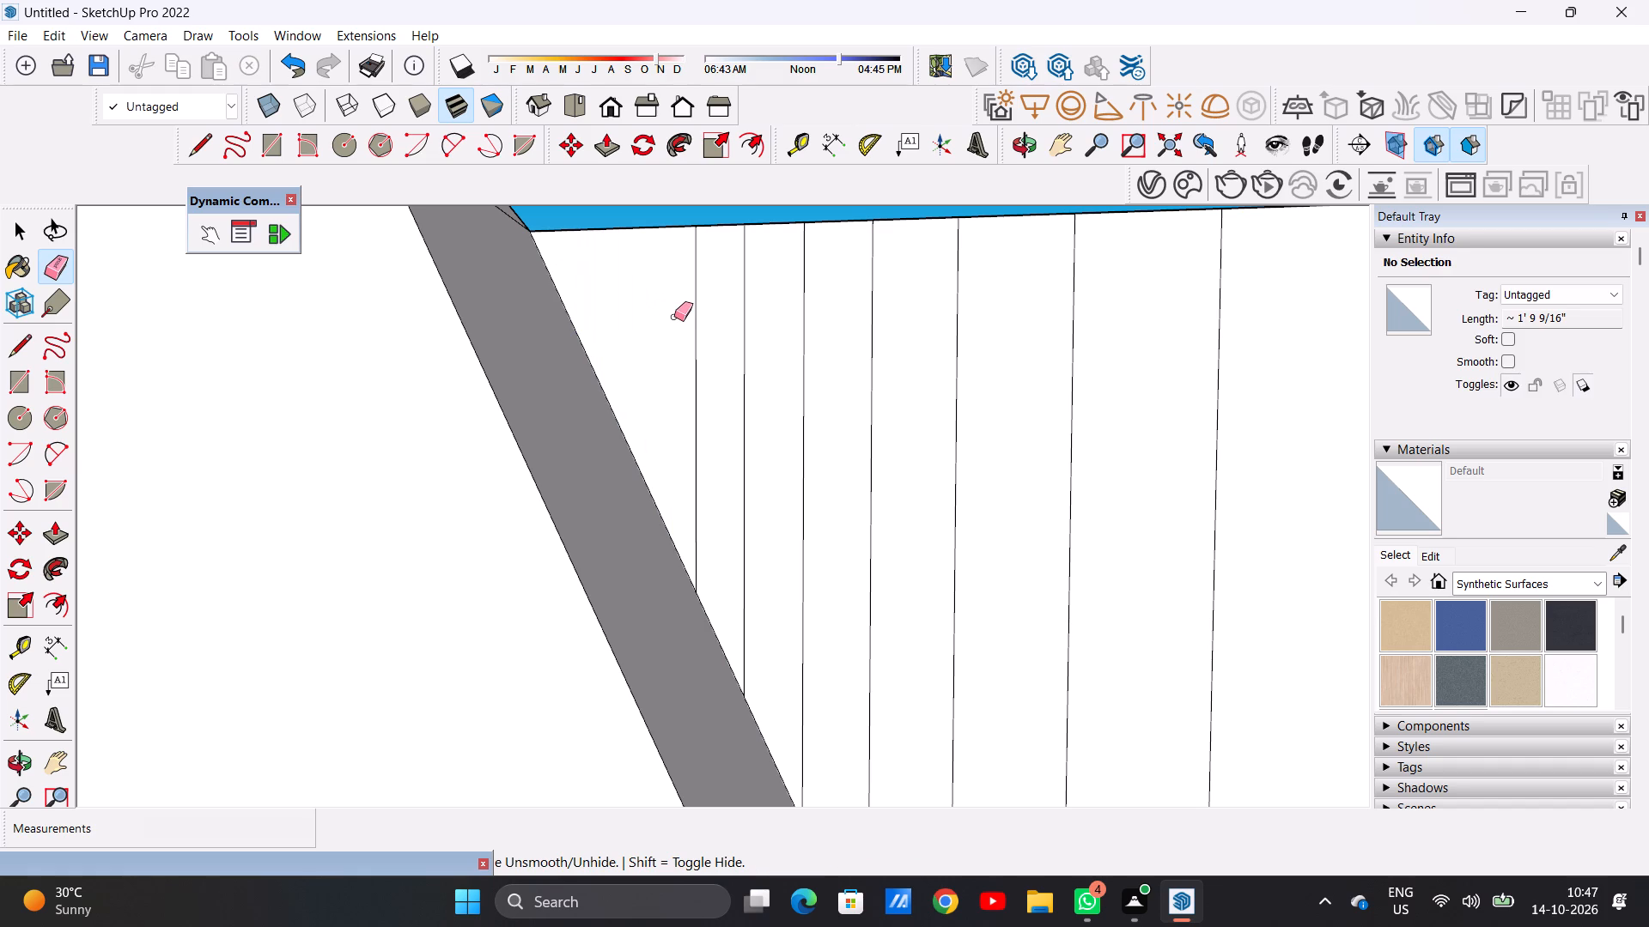
pyautogui.press('space')
# Draw two vertical lines, about 5 1/2" and 8 1/4" long, from the strip-lined wall's top edge to the slanted wall edge.
pyautogui.press('l')
pyautogui.scroll(-9, 605, 330)
pyautogui.moveTo(627, 344); pyautogui.dragTo(676, 343, button='middle')
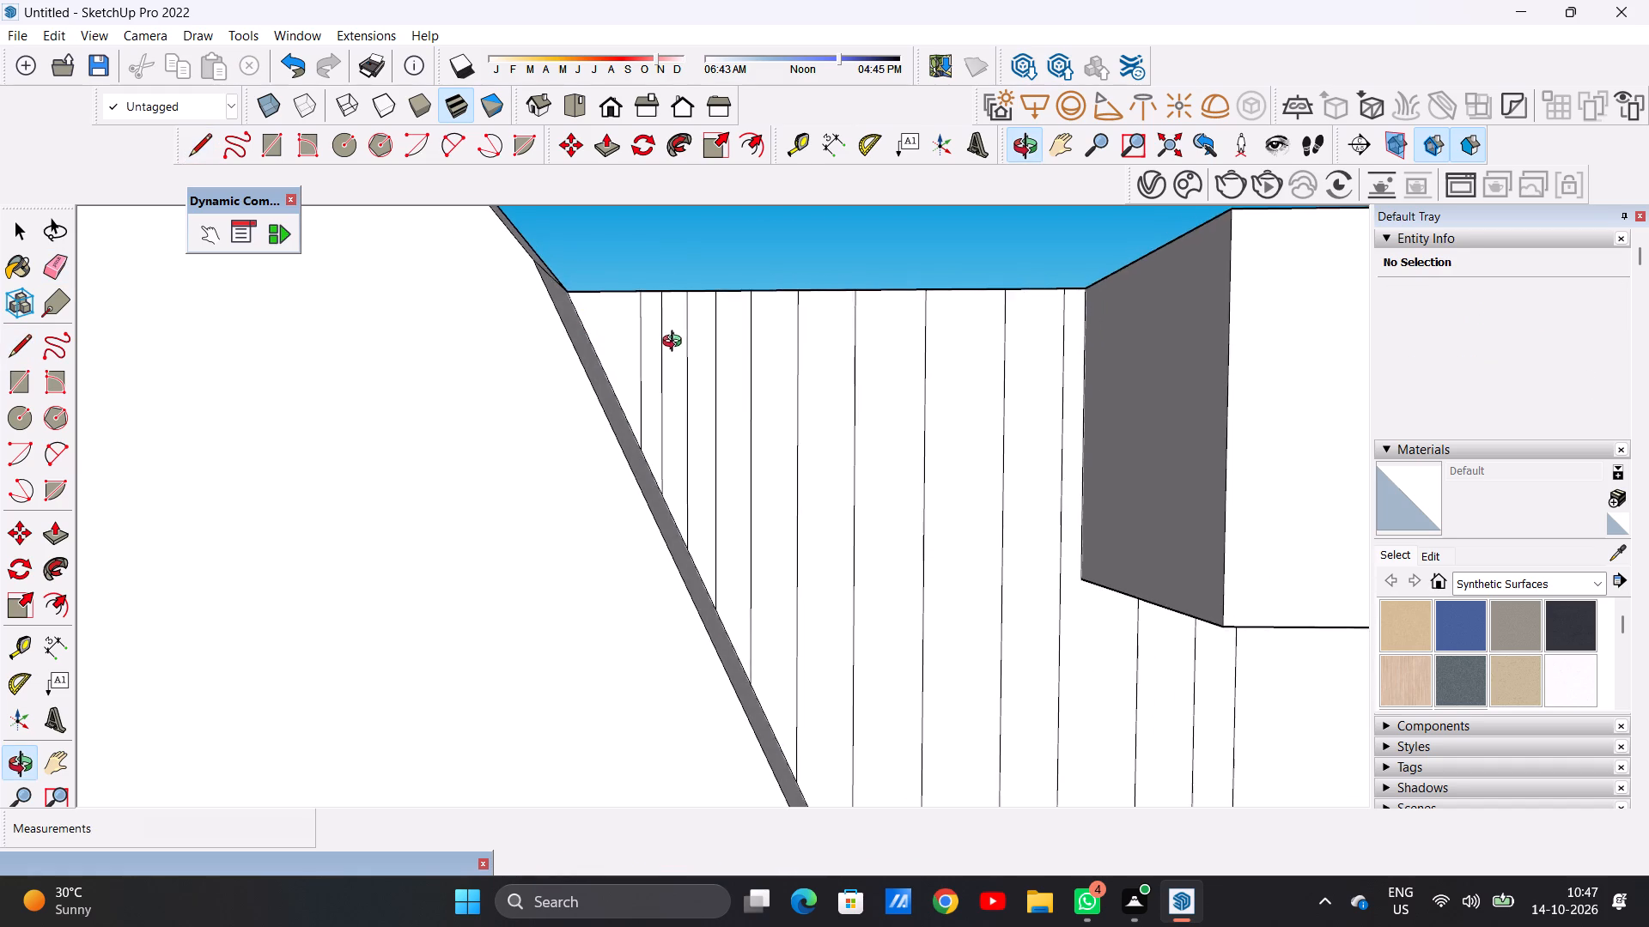
pyautogui.moveTo(676, 343); pyautogui.dragTo(648, 374, button='middle')
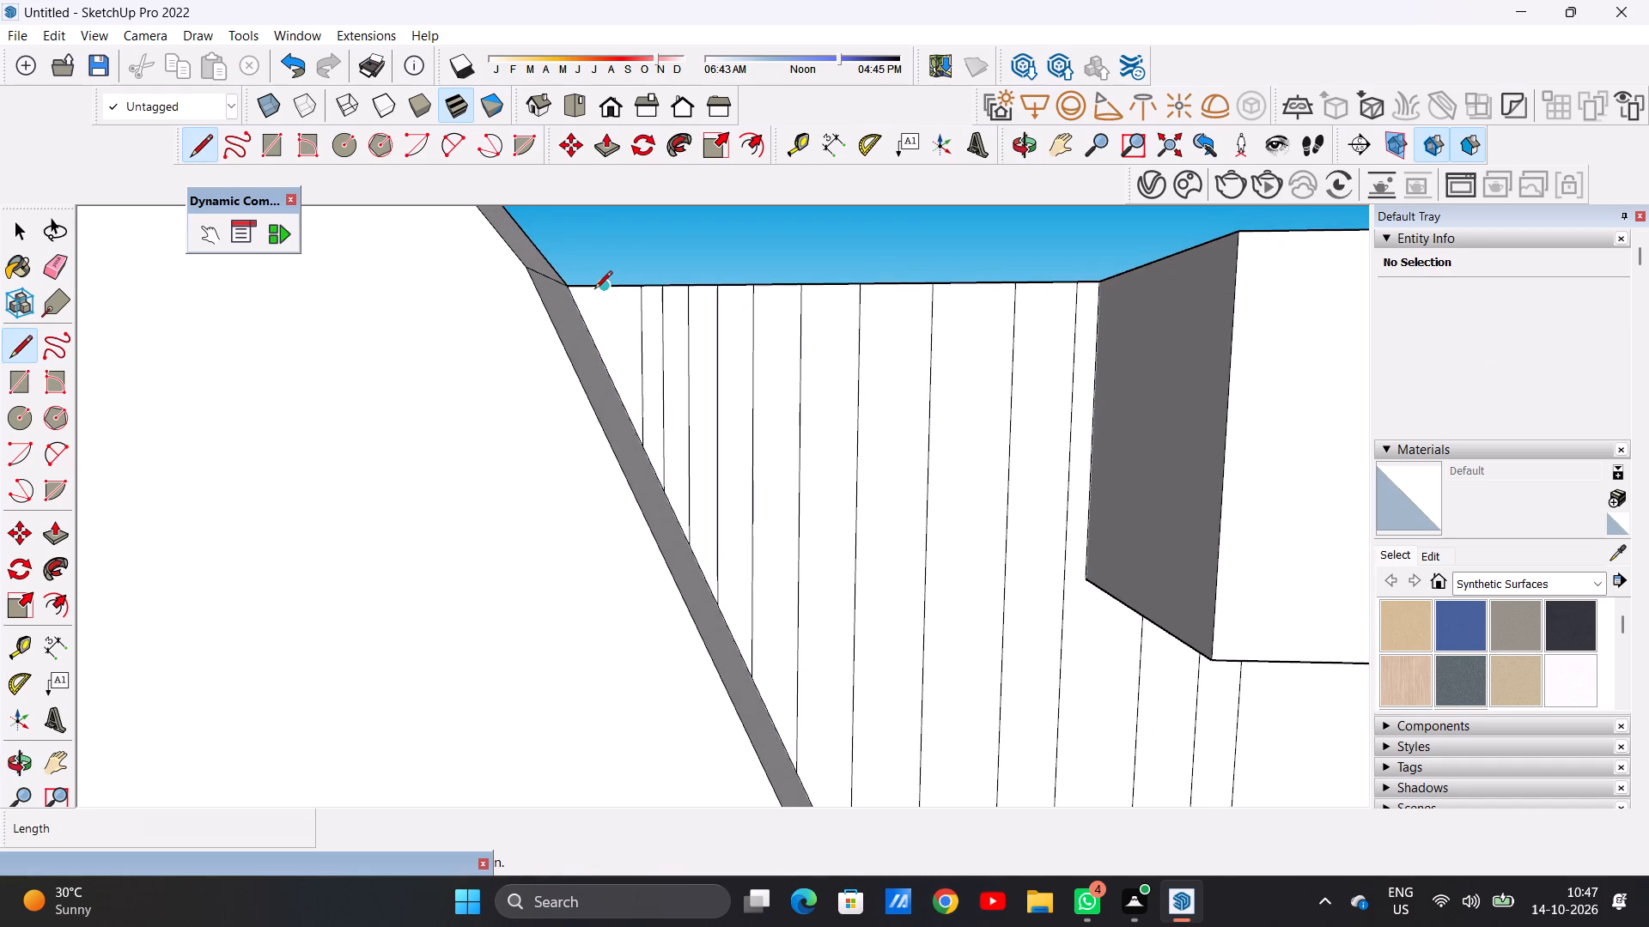
pyautogui.click(594, 290)
pyautogui.click(612, 379)
pyautogui.click(622, 288)
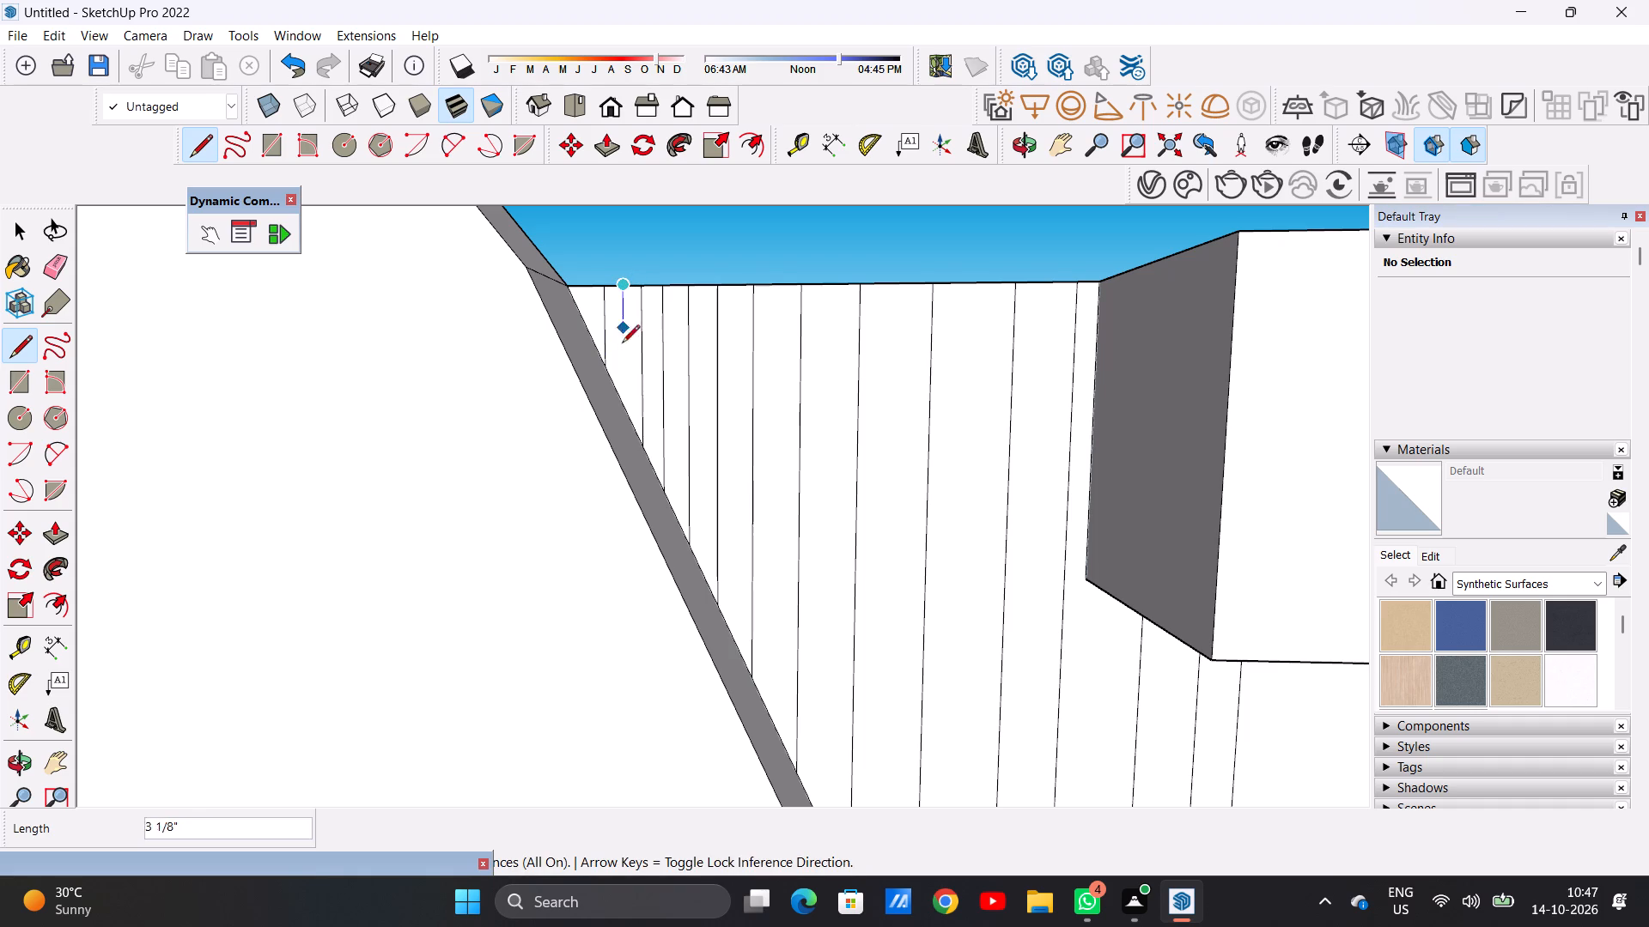
pyautogui.click(632, 414)
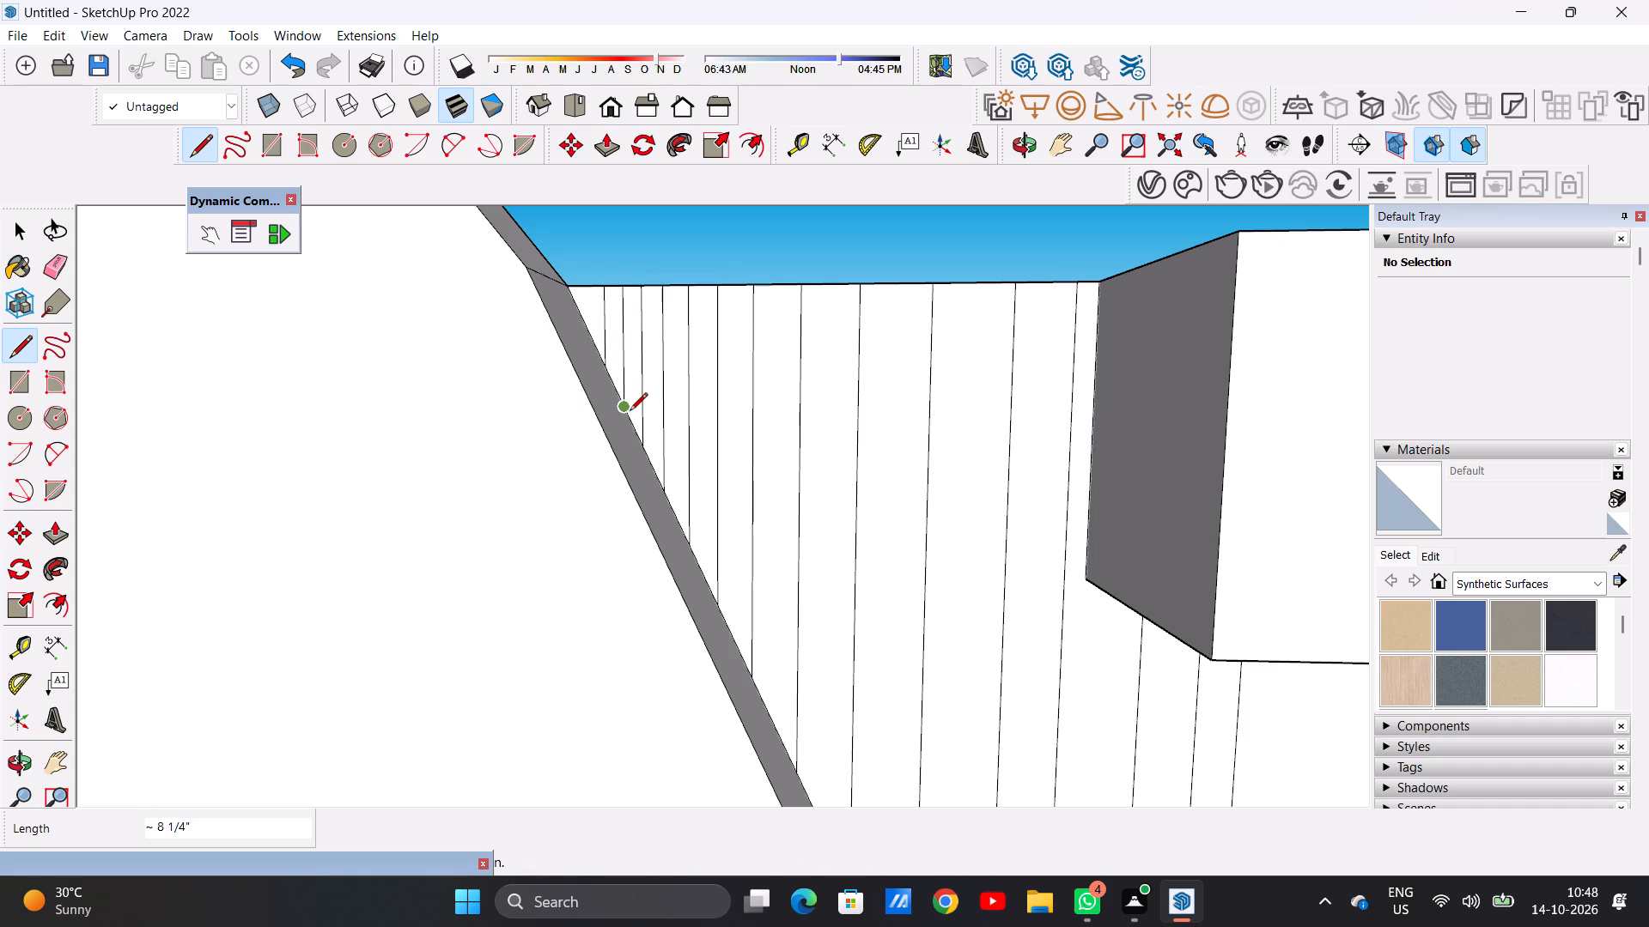
pyautogui.press('space')
pyautogui.scroll(-20, 597, 373)
pyautogui.scroll(-4, 597, 373)
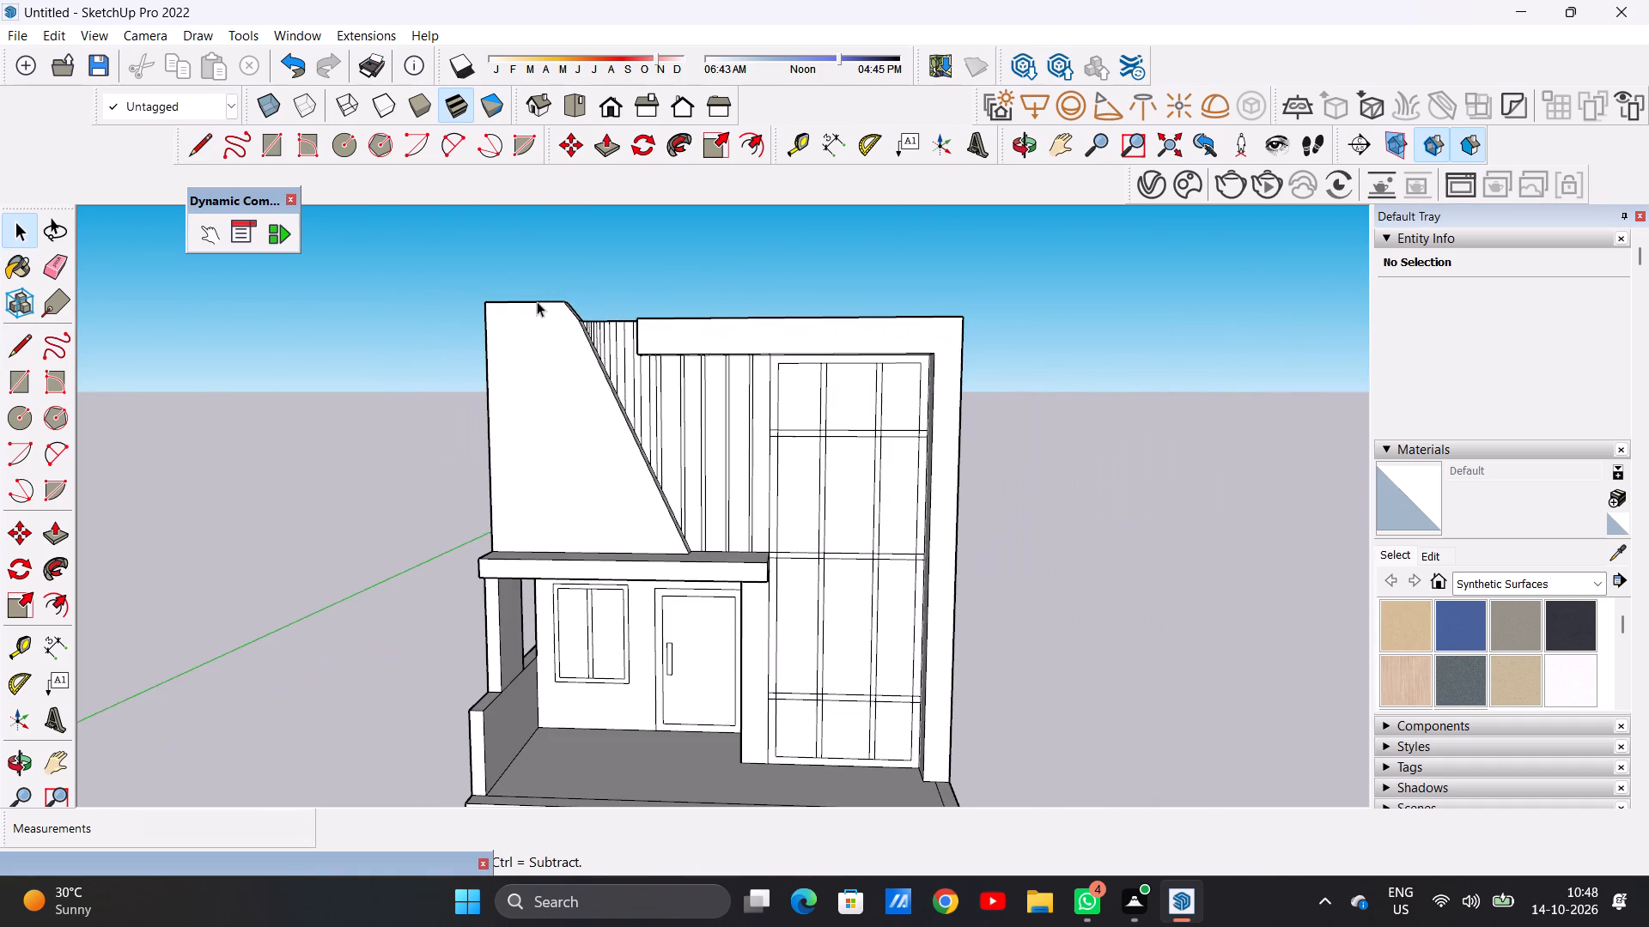
pyautogui.scroll(-4, 564, 321)
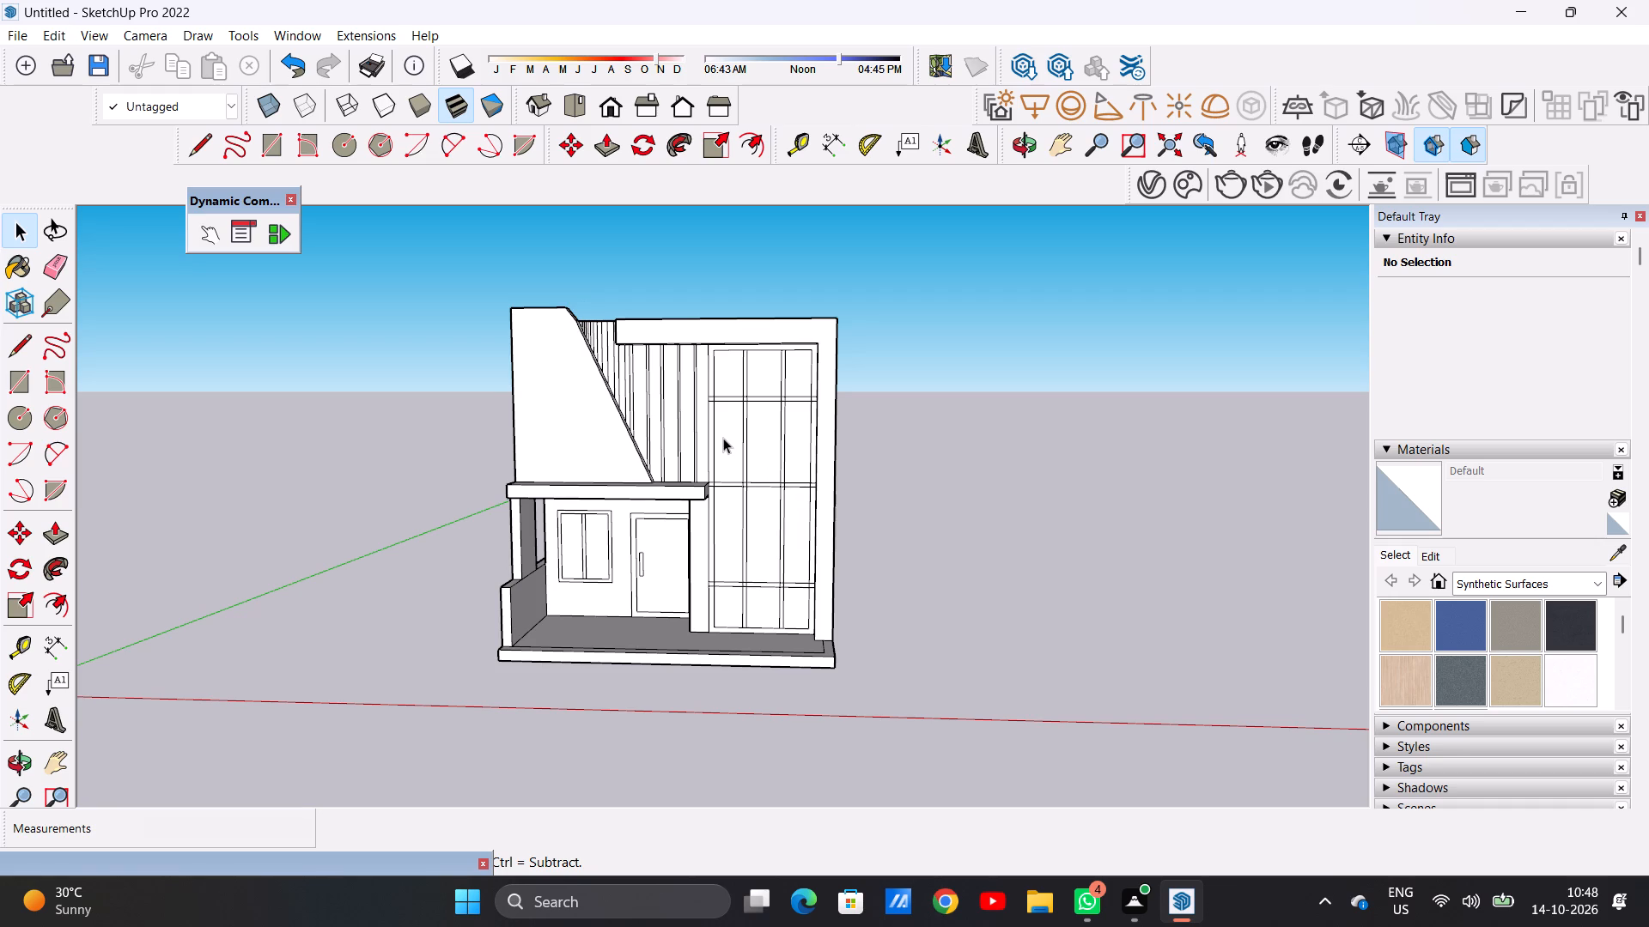
# Examine the house front and the porch floor, window and door from above and at eye level.
pyautogui.scroll(-2, 728, 433)
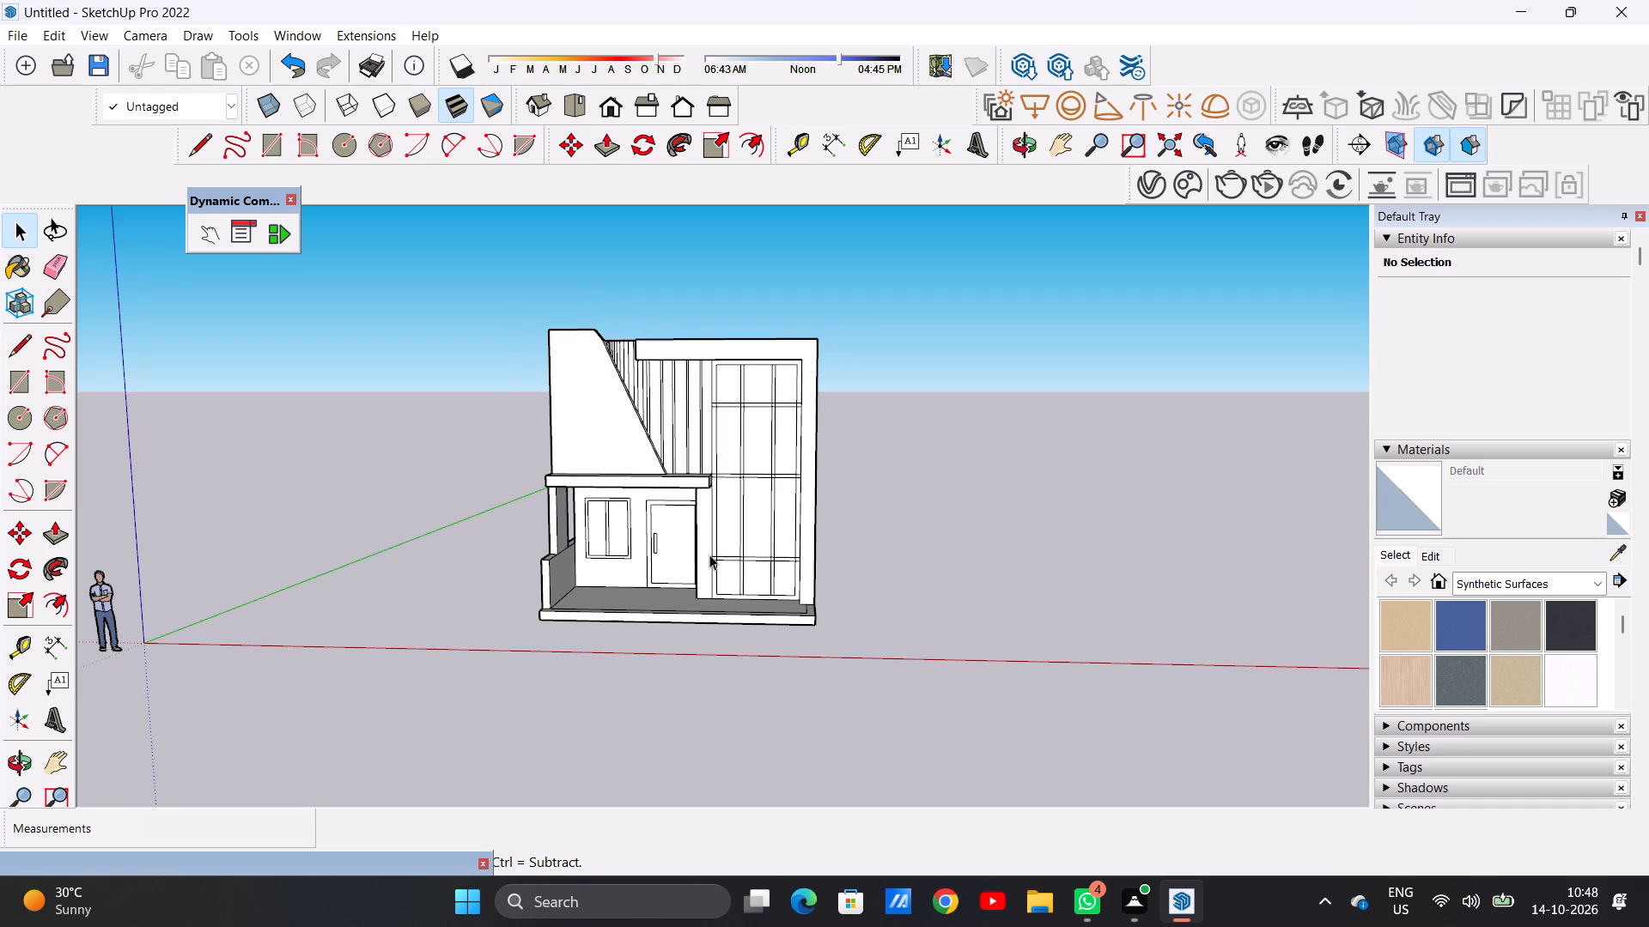
pyautogui.scroll(7, 660, 580)
pyautogui.moveTo(836, 519); pyautogui.dragTo(843, 664, button='middle')
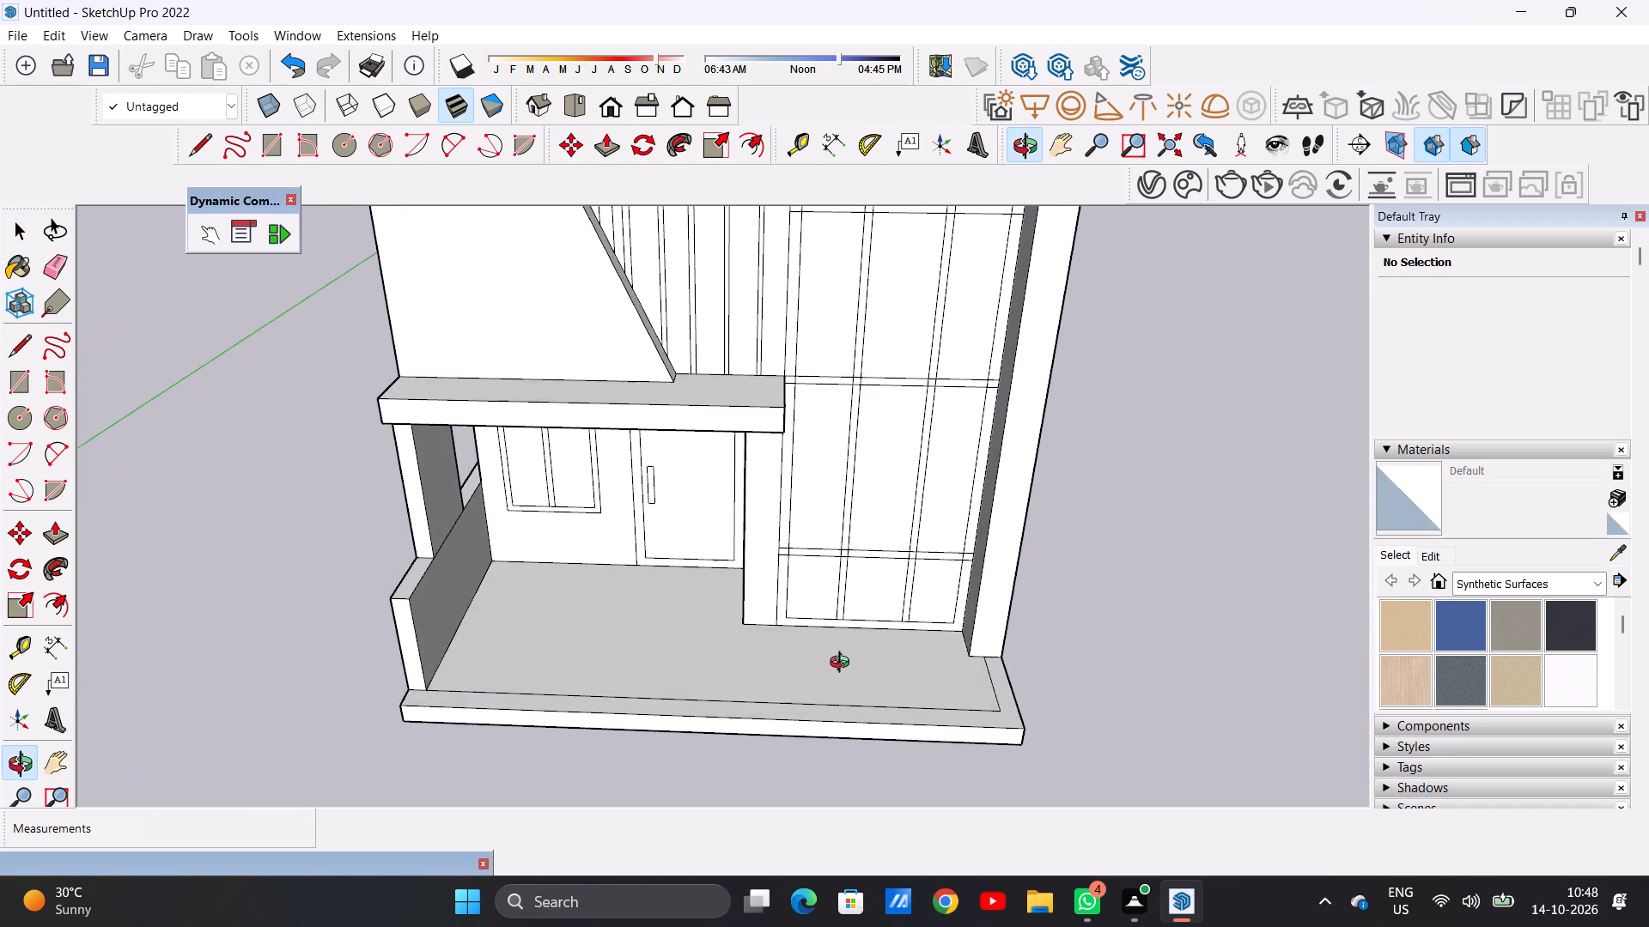
pyautogui.moveTo(843, 664); pyautogui.dragTo(848, 664, button='middle')
pyautogui.scroll(-5, 768, 518)
pyautogui.scroll(7, 759, 524)
pyautogui.scroll(-3, 674, 485)
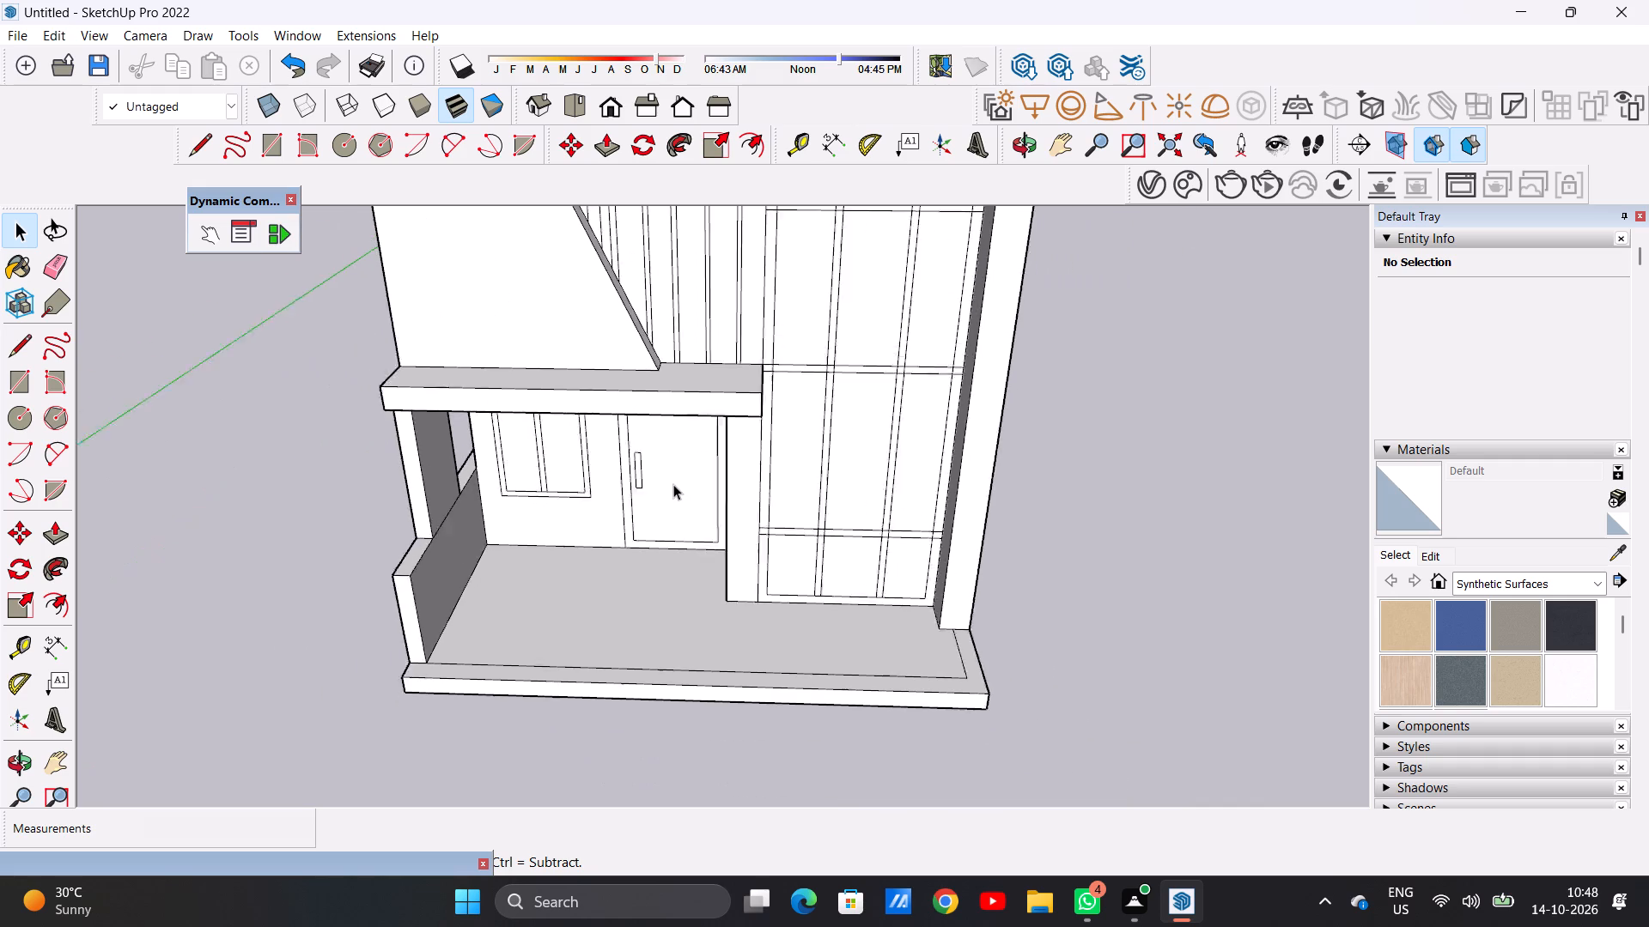
pyautogui.scroll(-3, 673, 484)
pyautogui.moveTo(715, 542); pyautogui.dragTo(715, 333, button='middle')
pyautogui.scroll(-4, 680, 517)
pyautogui.scroll(7, 698, 294)
# Erase the stray vertical line and the two nearly parallel horizontal lines on the rear wall, including their leftover fragments.
pyautogui.moveTo(961, 318); pyautogui.dragTo(269, 466, button='middle')
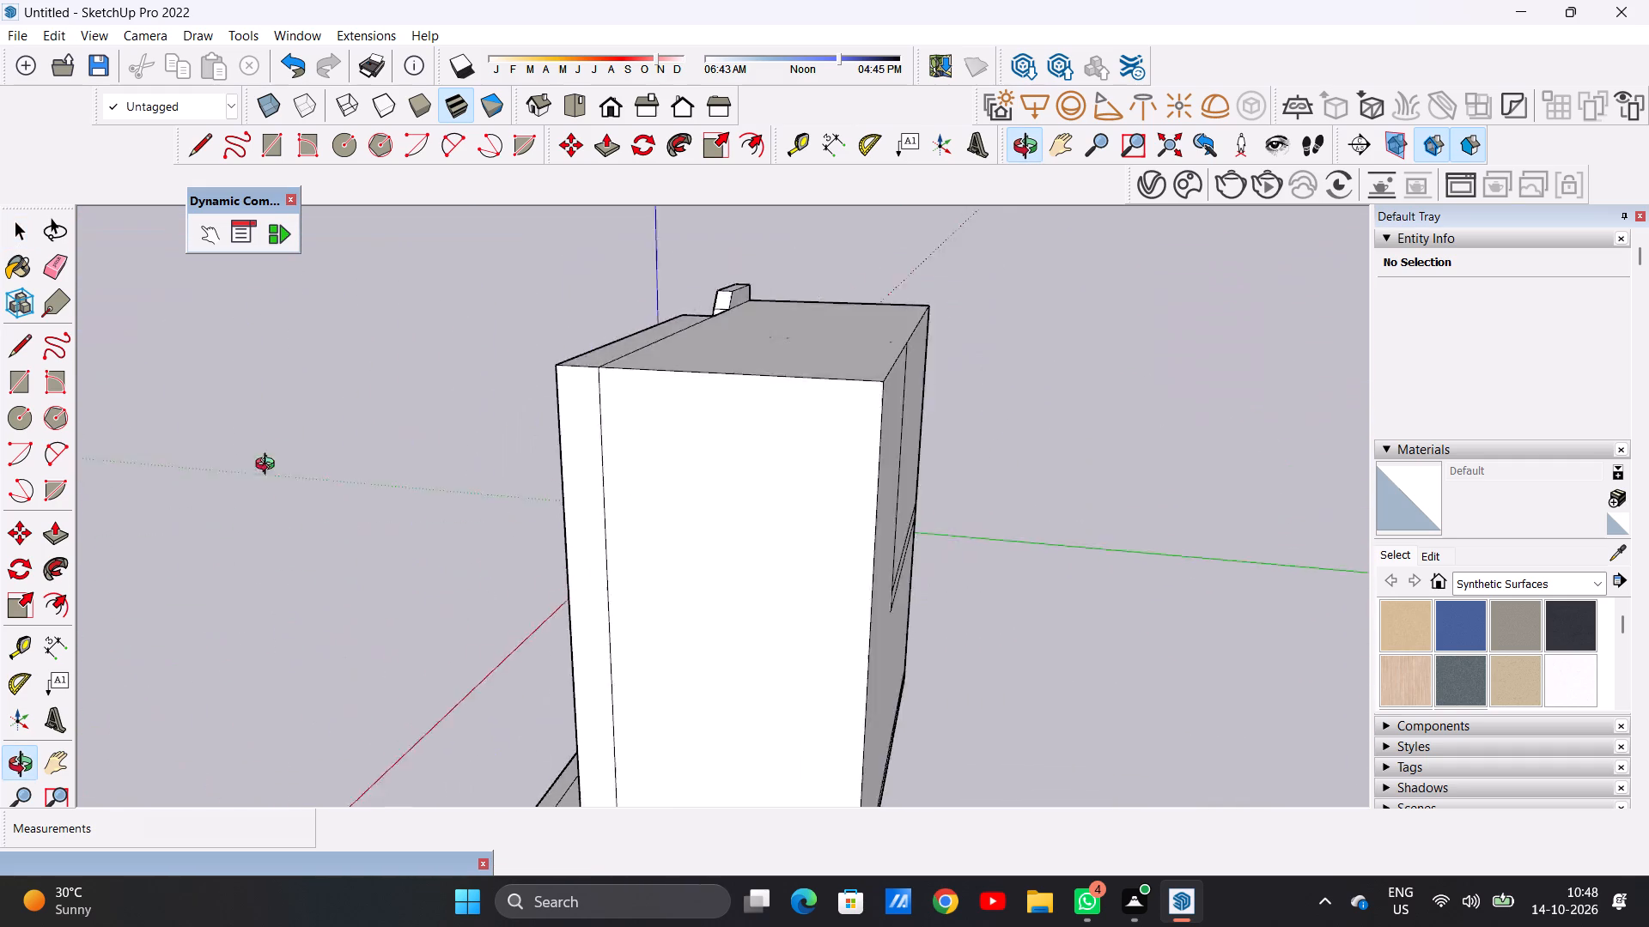
pyautogui.moveTo(269, 466); pyautogui.dragTo(765, 484, button='middle')
pyautogui.moveTo(928, 468); pyautogui.dragTo(301, 472, button='middle')
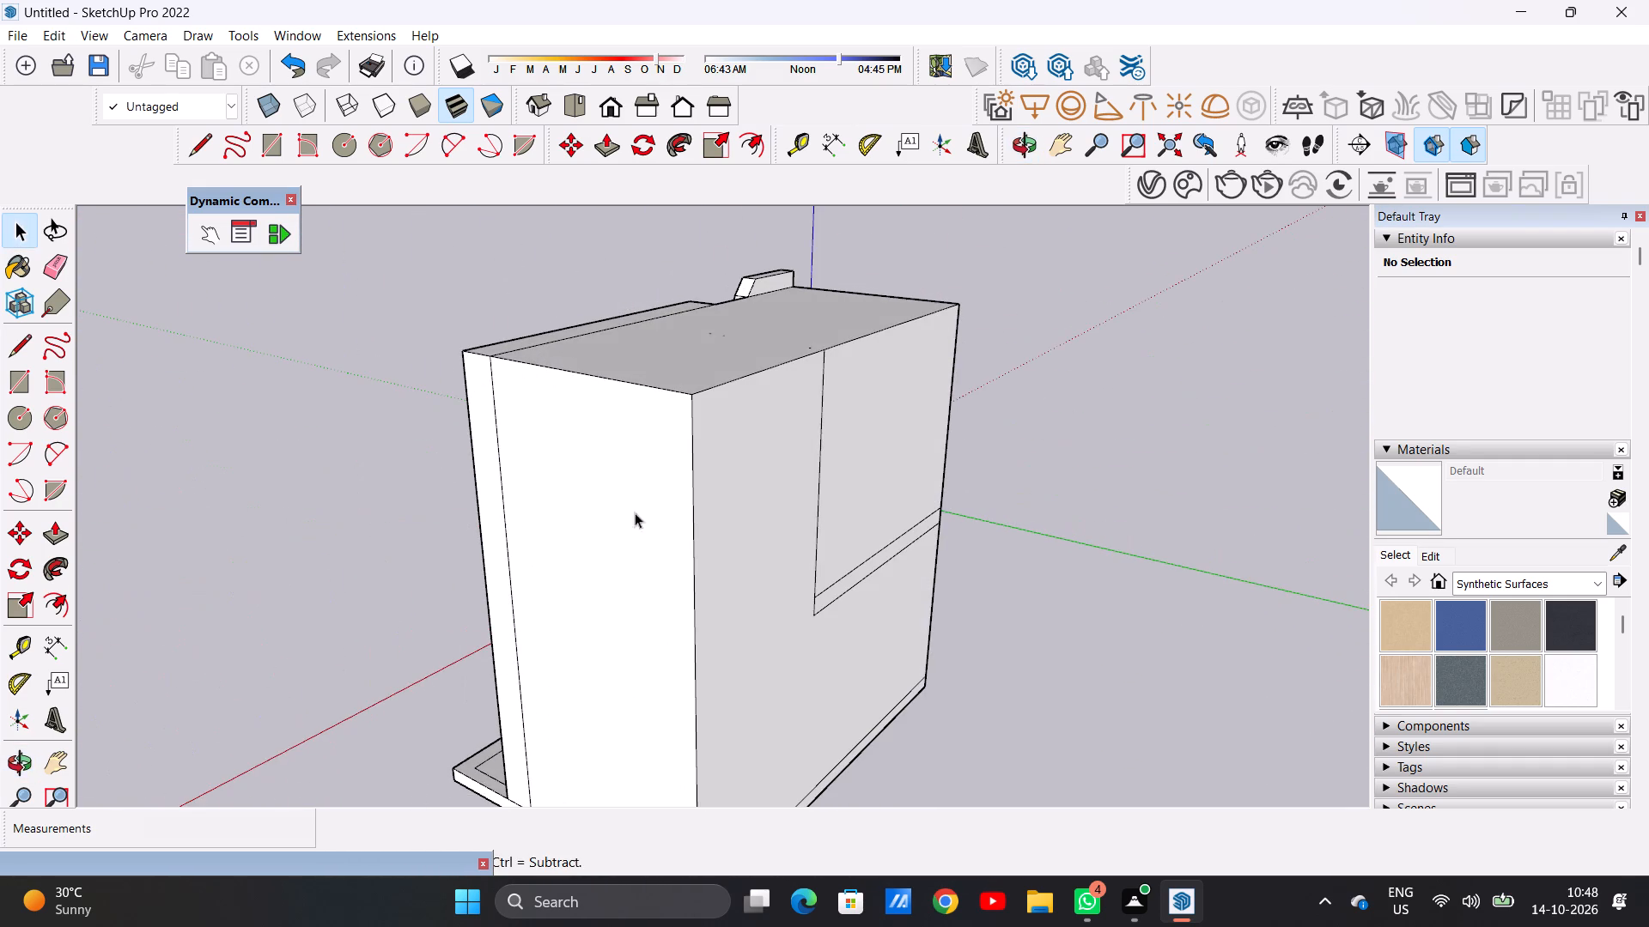
pyautogui.moveTo(780, 496); pyautogui.dragTo(612, 463, button='middle')
pyautogui.scroll(-3, 612, 460)
pyautogui.scroll(10, 753, 550)
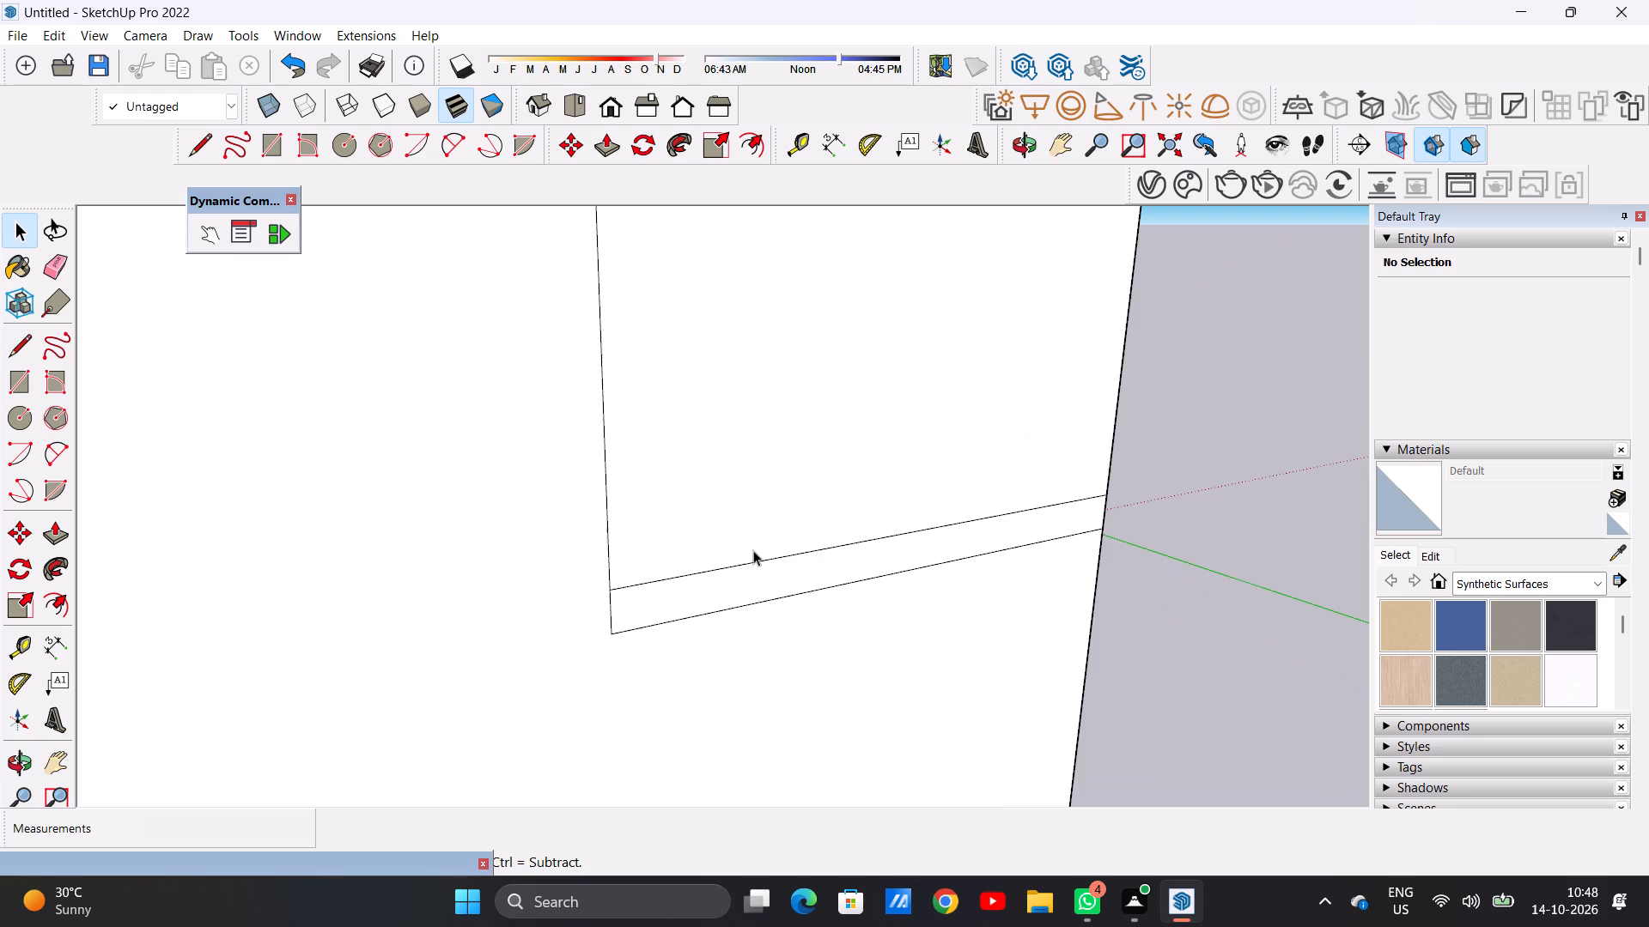
pyautogui.press('e')
pyautogui.moveTo(754, 548); pyautogui.dragTo(772, 624)
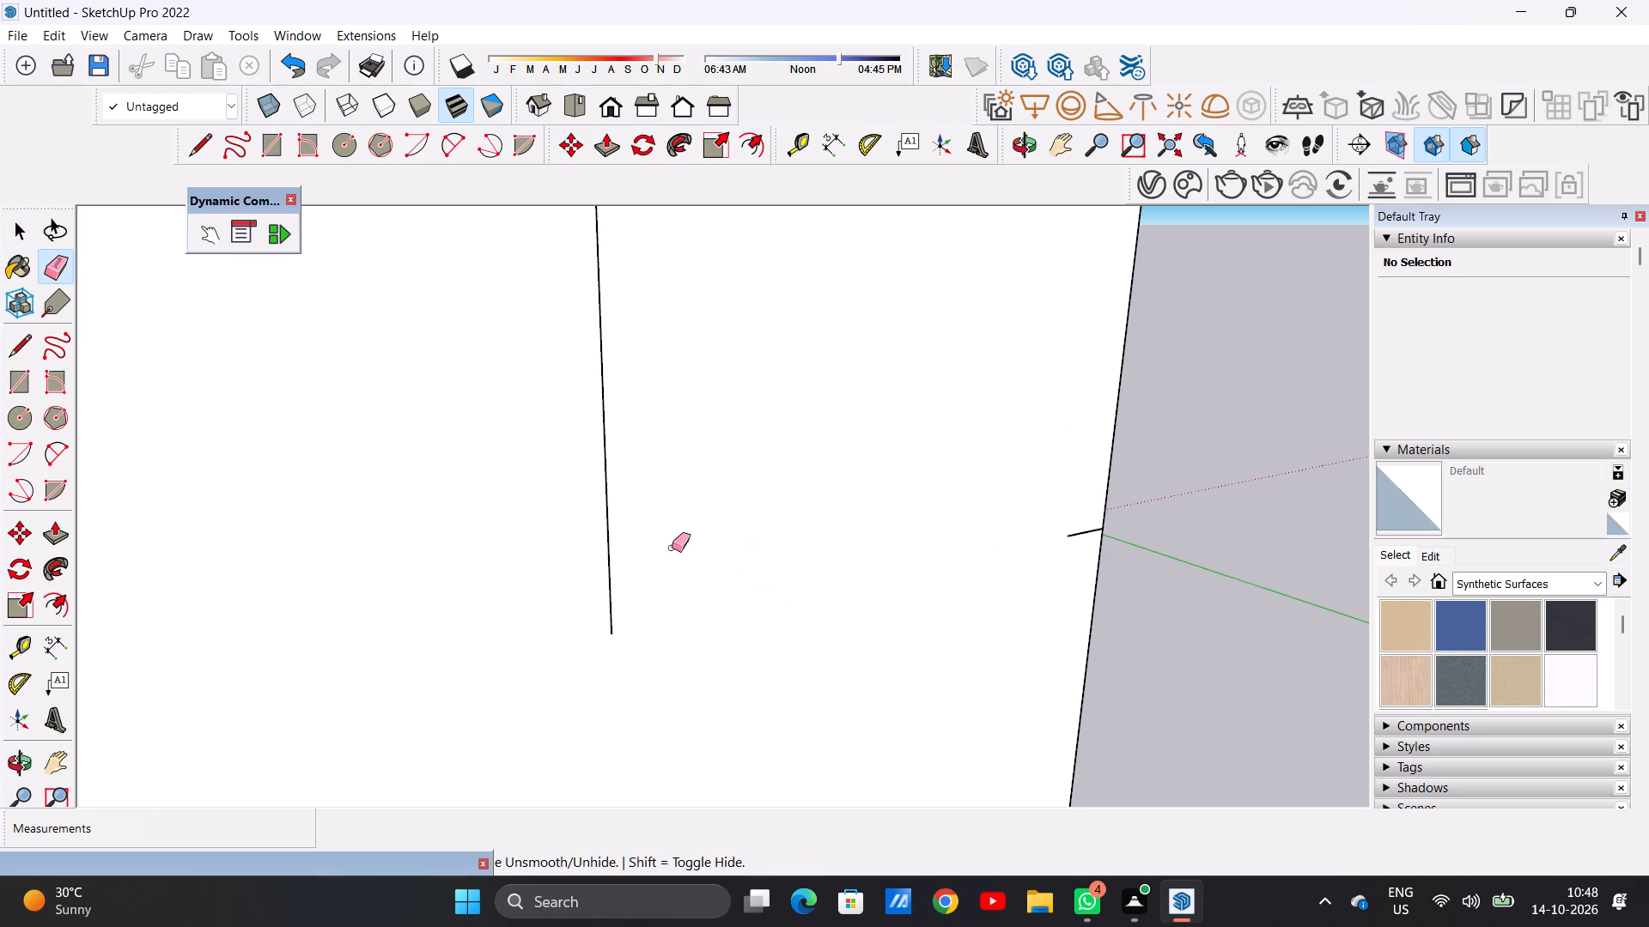
pyautogui.moveTo(581, 527); pyautogui.dragTo(632, 504)
pyautogui.moveTo(584, 624); pyautogui.dragTo(595, 623)
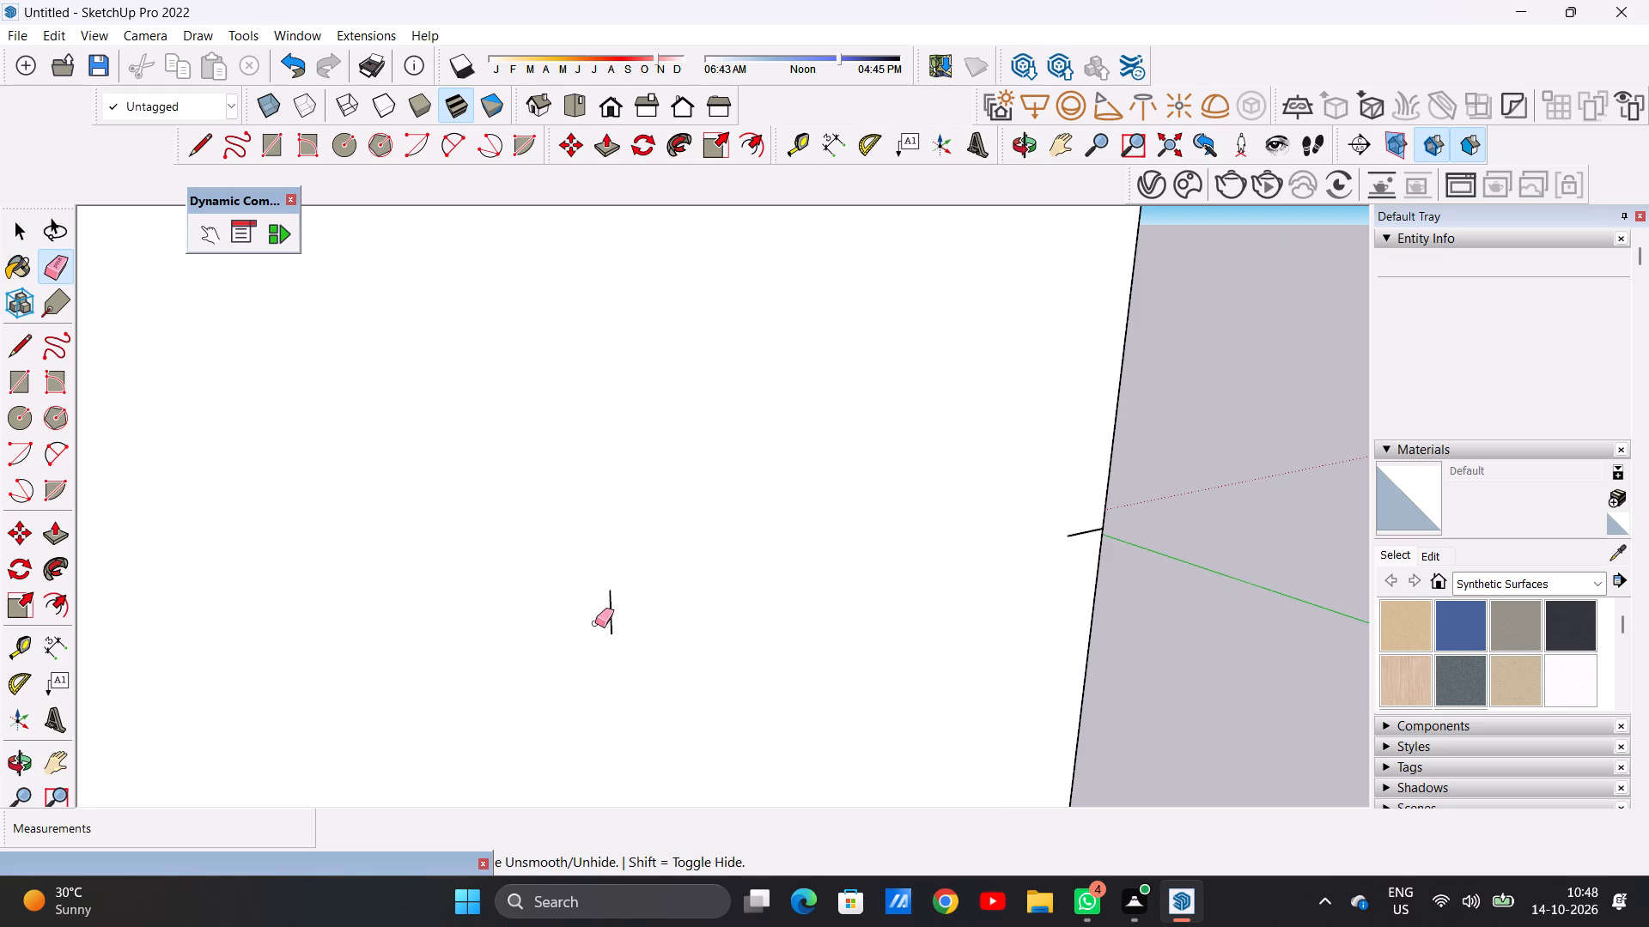
pyautogui.moveTo(595, 623); pyautogui.dragTo(630, 615)
pyautogui.scroll(10, 1168, 552)
pyautogui.scroll(-1, 1025, 566)
pyautogui.moveTo(977, 464); pyautogui.dragTo(977, 490)
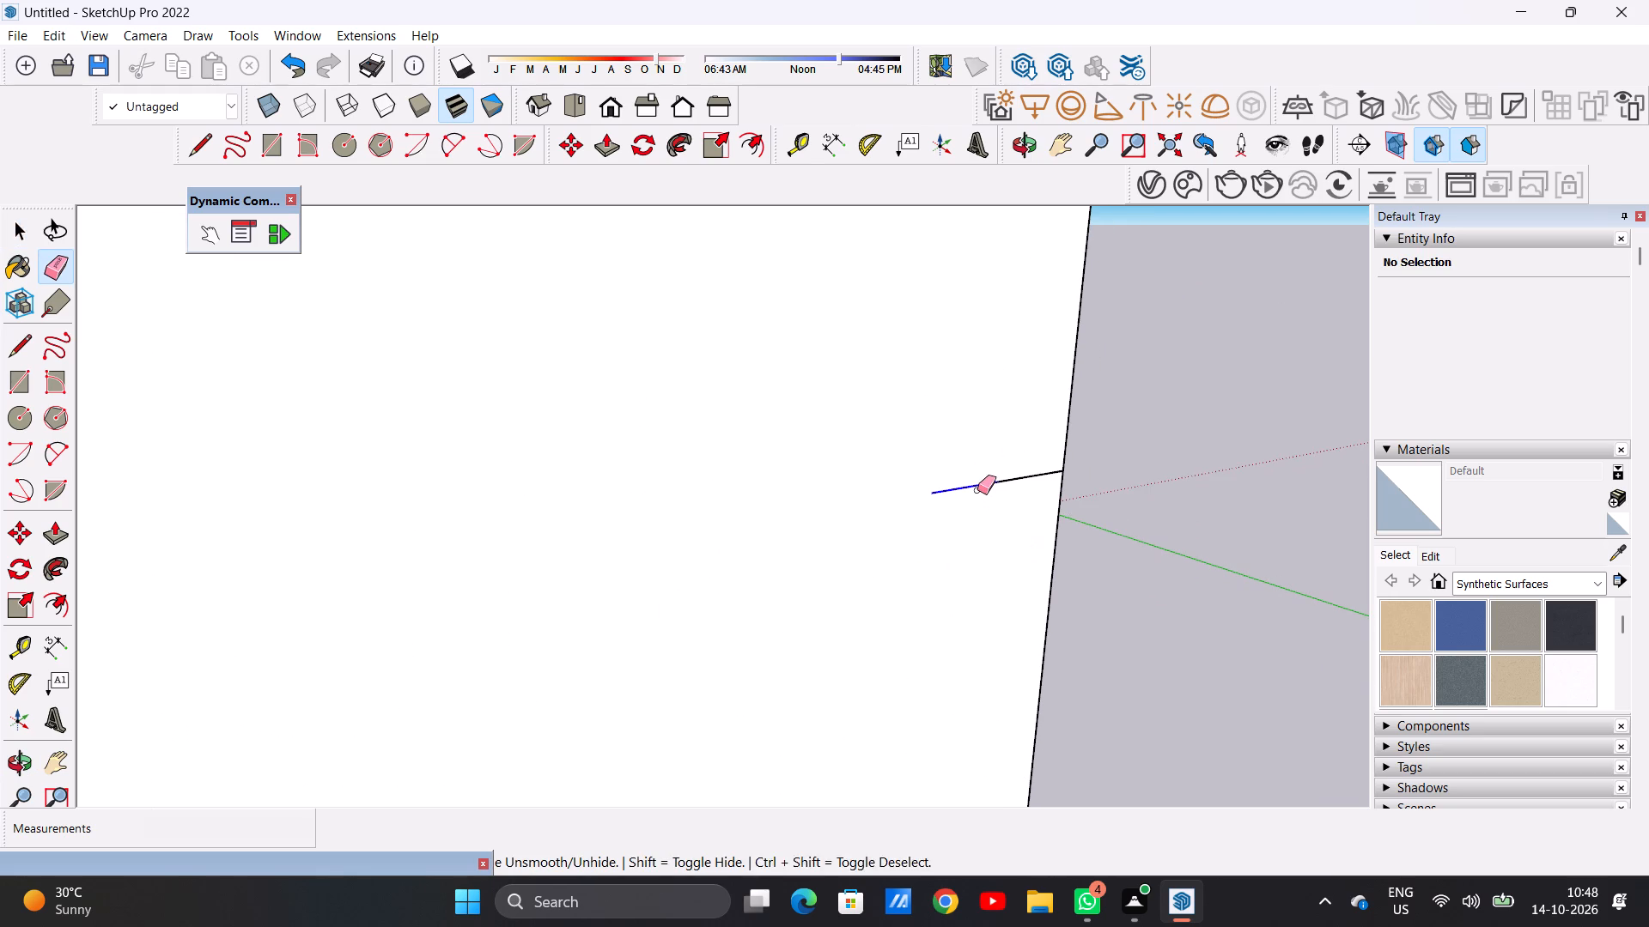
pyautogui.moveTo(977, 490); pyautogui.dragTo(979, 504)
pyautogui.moveTo(1027, 455); pyautogui.dragTo(1019, 496)
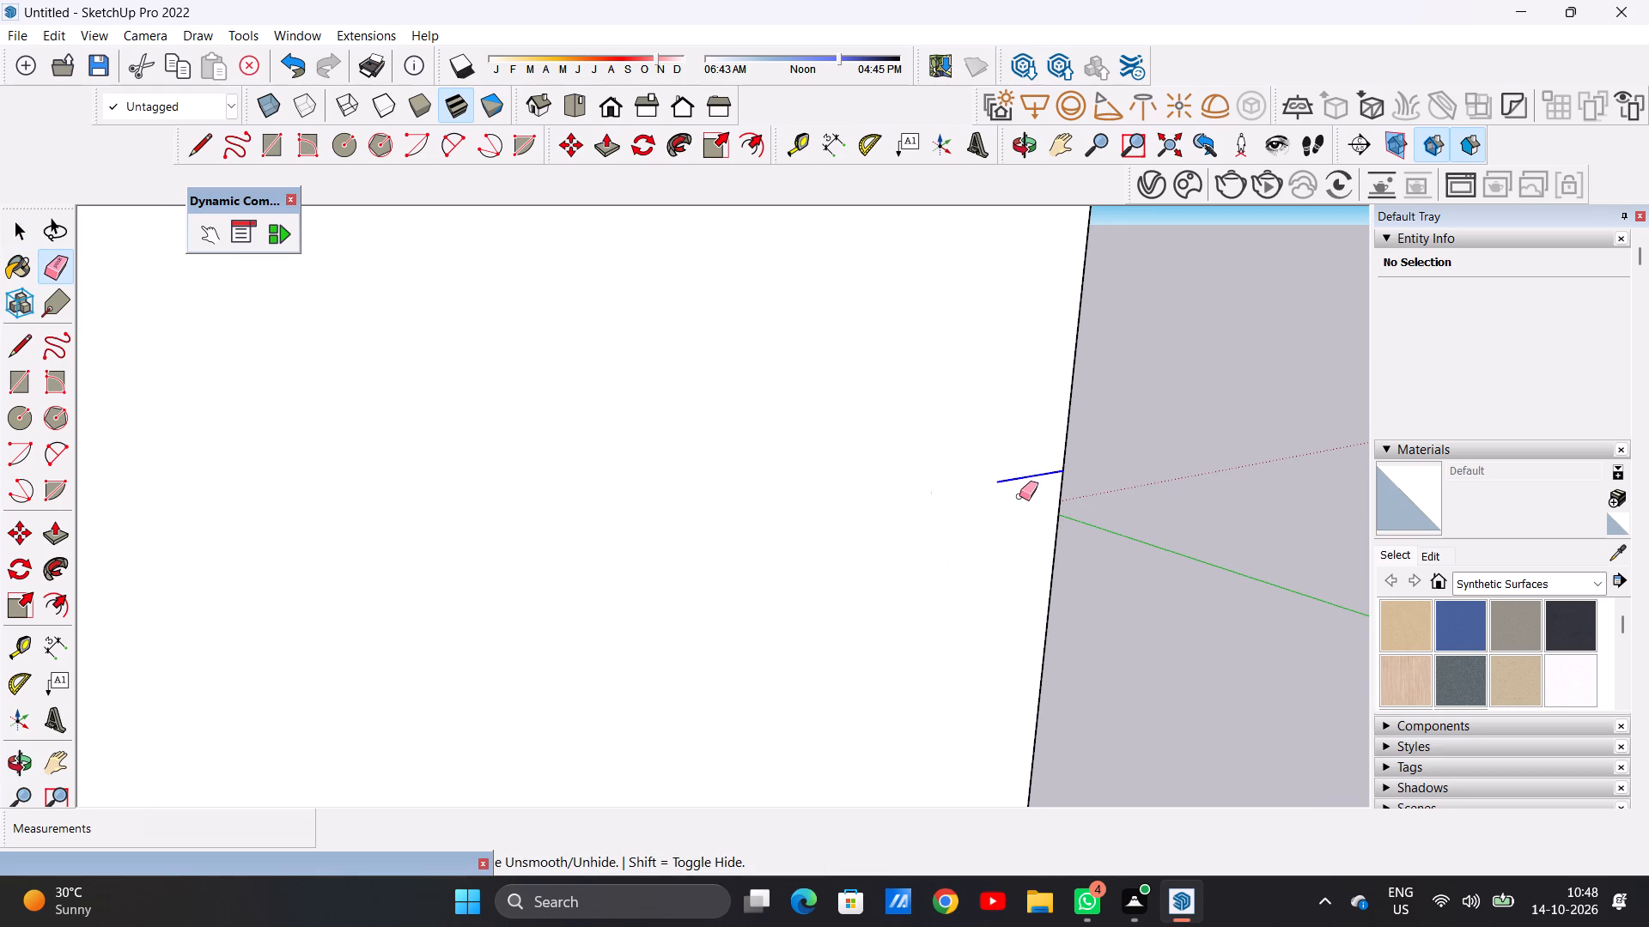
pyautogui.press('space')
# Examine the whole house from the rear around to the front, checking the roof, porch, strip-lined wall and tower panel.
pyautogui.scroll(-20, 855, 523)
pyautogui.scroll(-10, 855, 523)
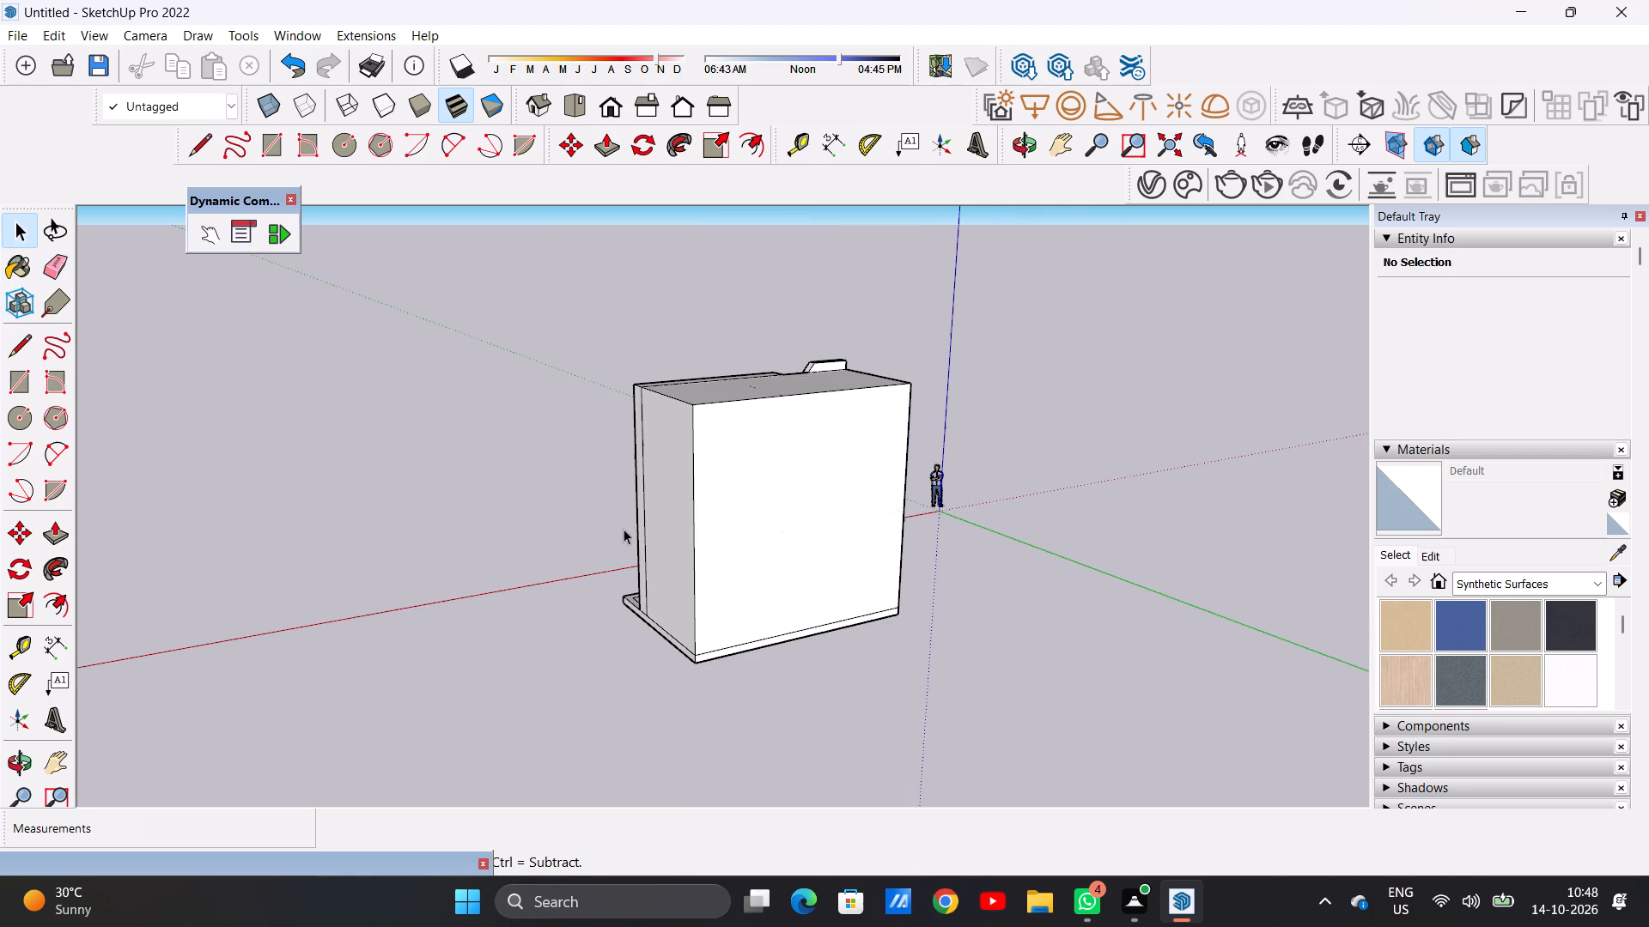
pyautogui.moveTo(666, 533); pyautogui.dragTo(950, 536, button='middle')
pyautogui.moveTo(607, 547); pyautogui.dragTo(1099, 512, button='middle')
pyautogui.moveTo(660, 549); pyautogui.dragTo(947, 533, button='middle')
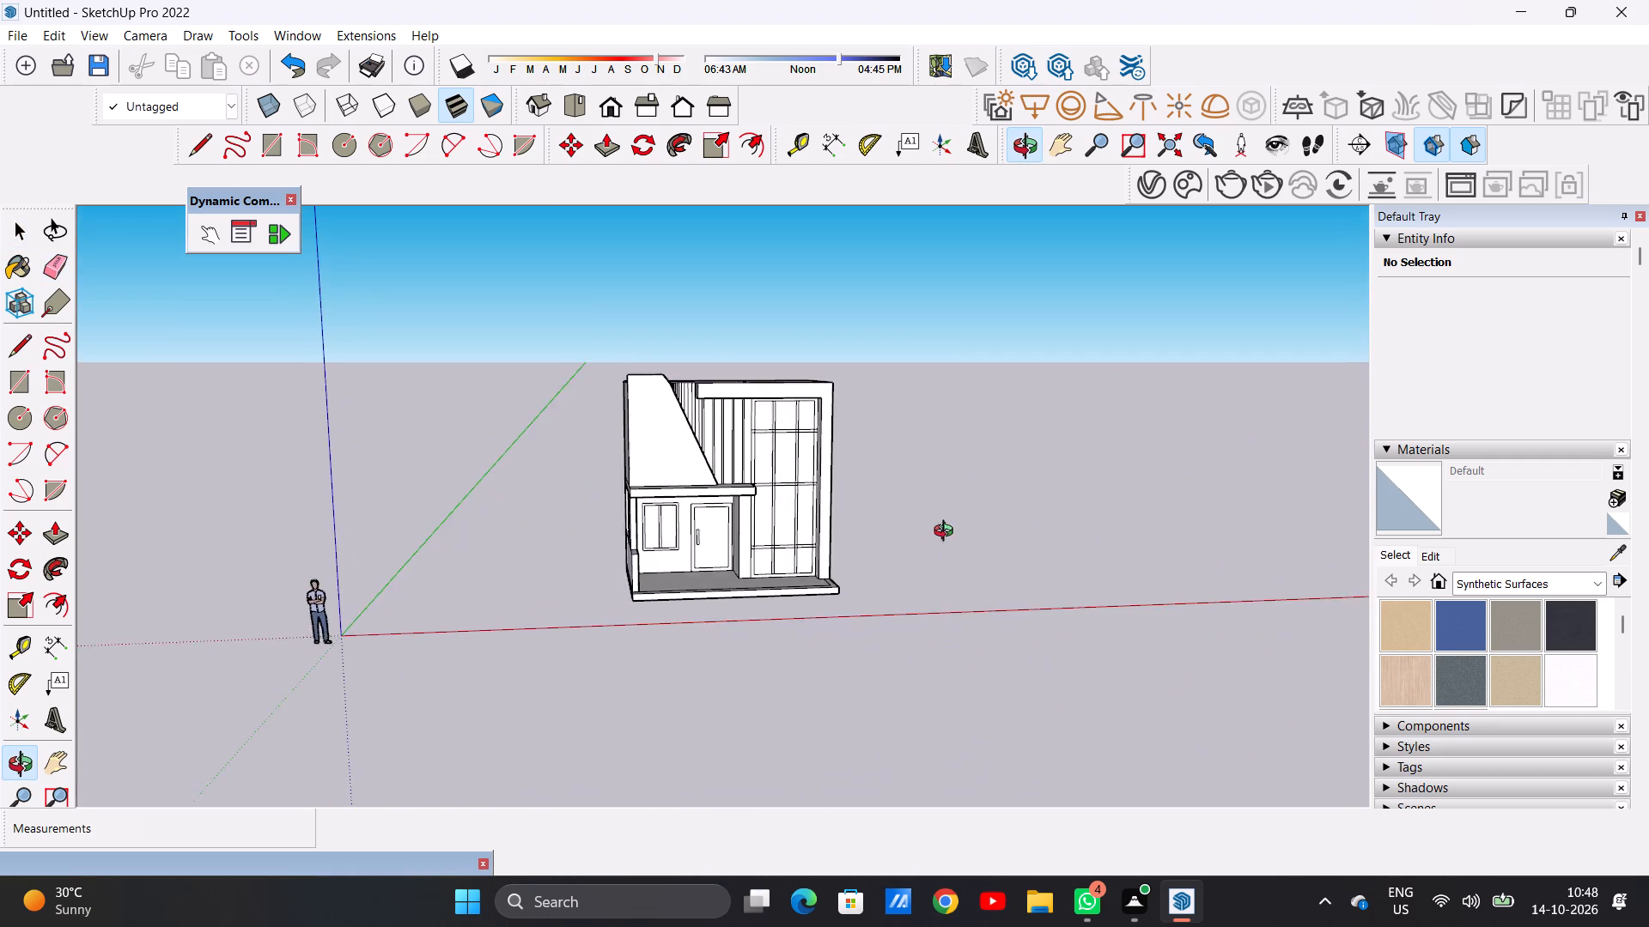
pyautogui.moveTo(947, 533); pyautogui.dragTo(860, 693, button='middle')
pyautogui.scroll(3, 833, 626)
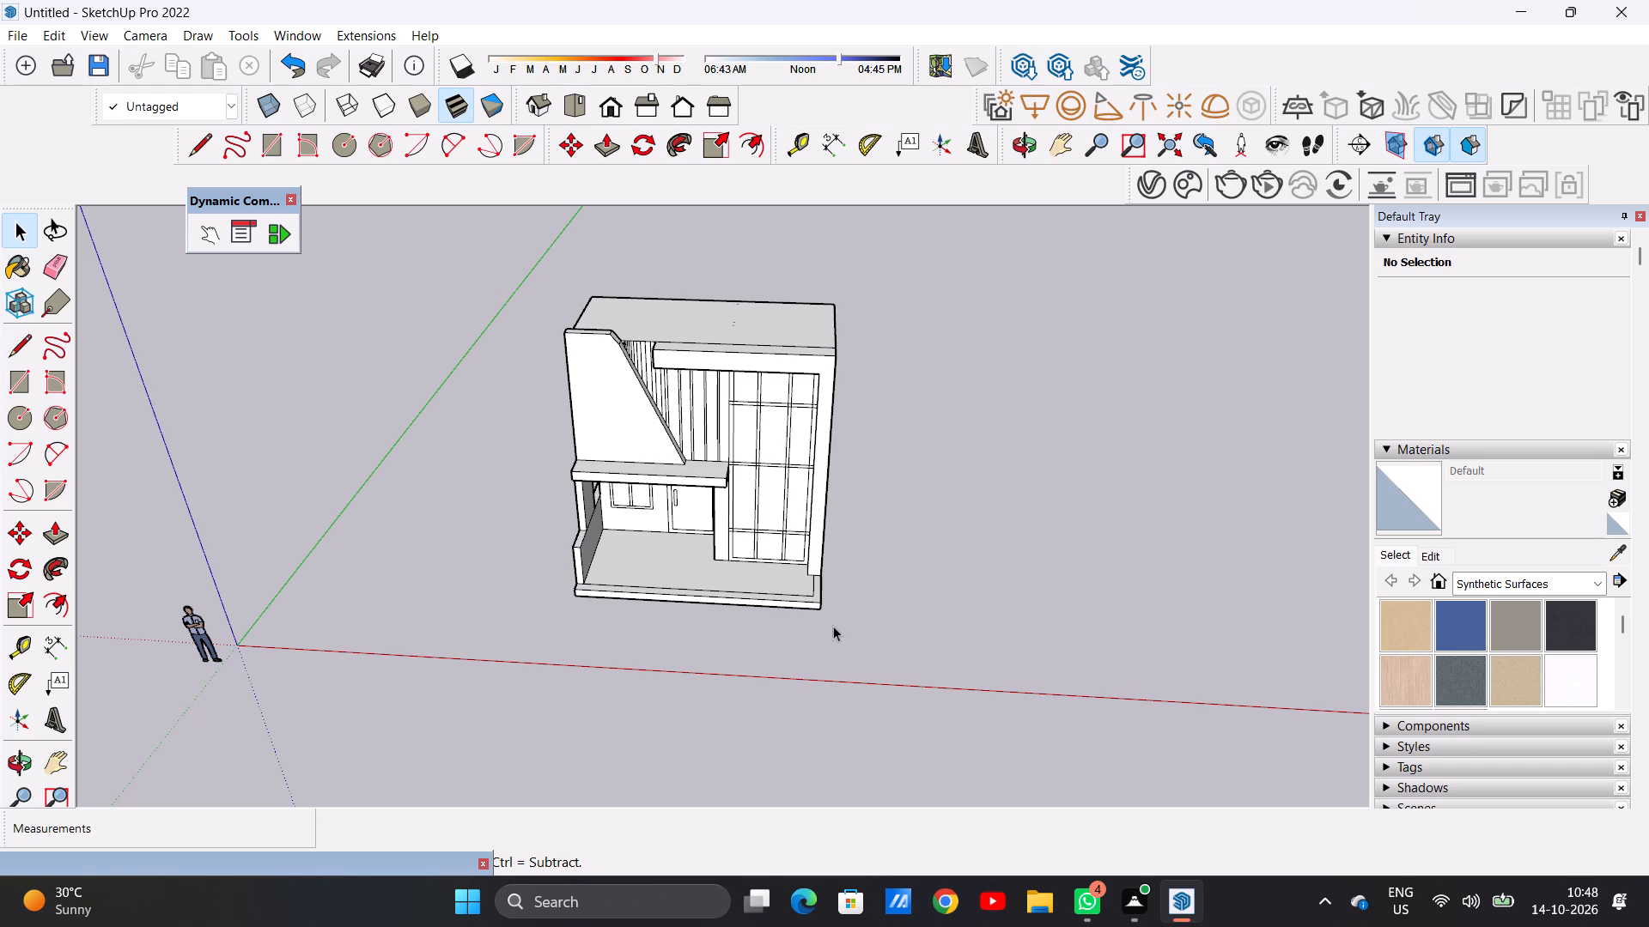
pyautogui.scroll(-9, 752, 469)
pyautogui.scroll(1, 742, 476)
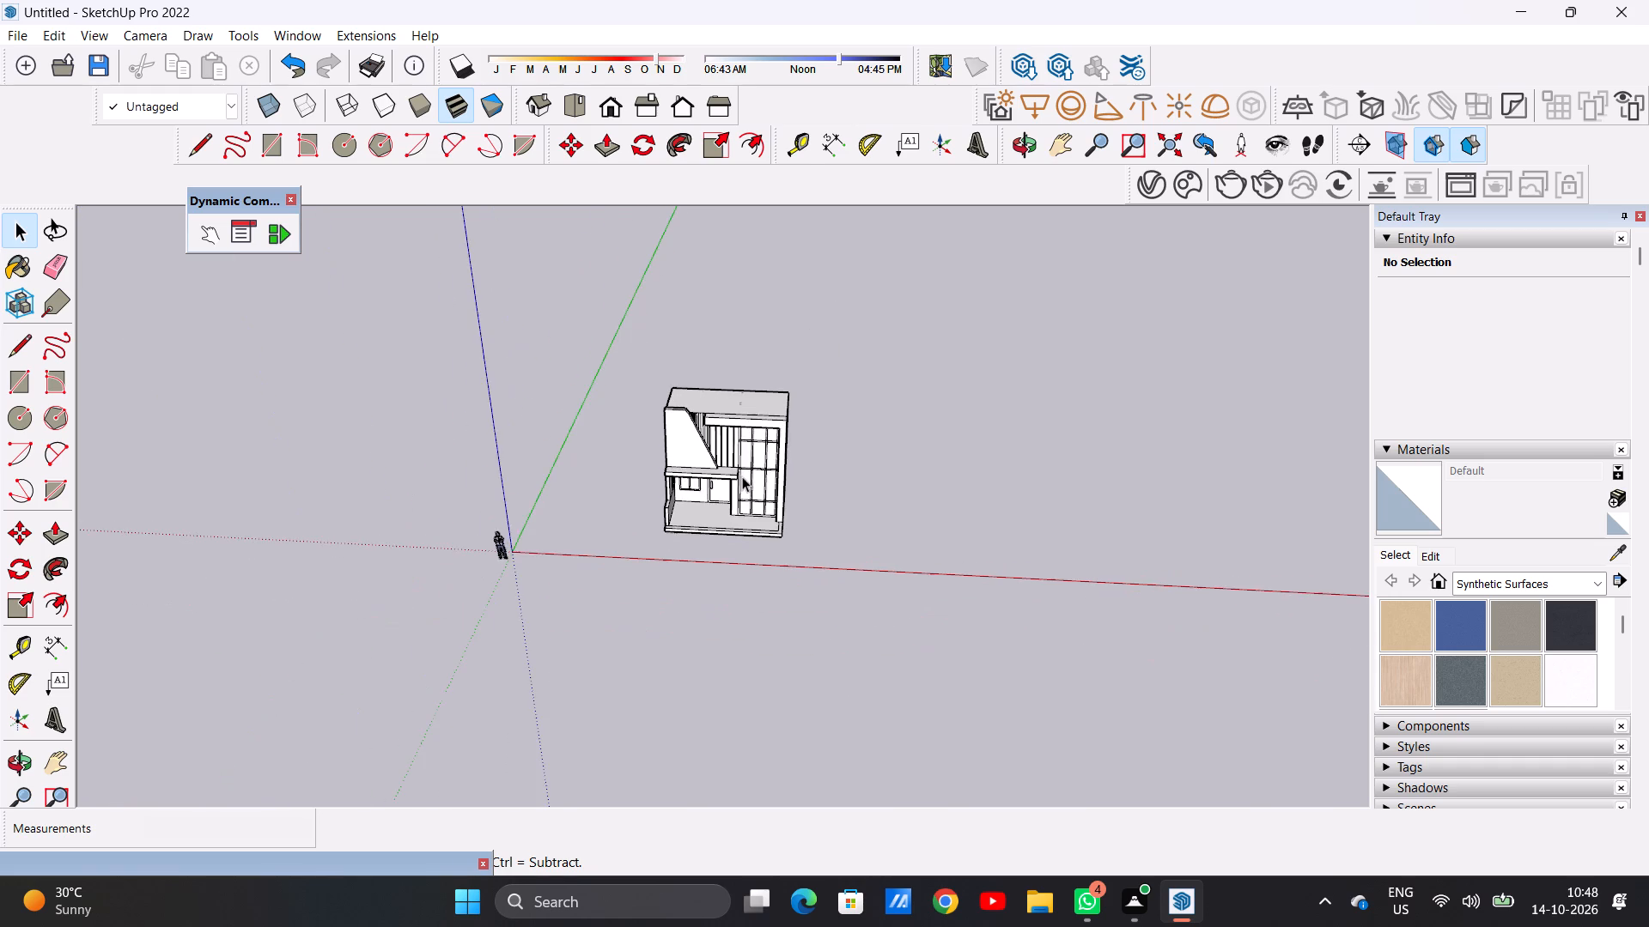
pyautogui.scroll(6, 742, 476)
pyautogui.moveTo(738, 512); pyautogui.dragTo(763, 354, button='middle')
pyautogui.scroll(3, 762, 394)
pyautogui.scroll(-1, 762, 394)
pyautogui.scroll(4, 762, 394)
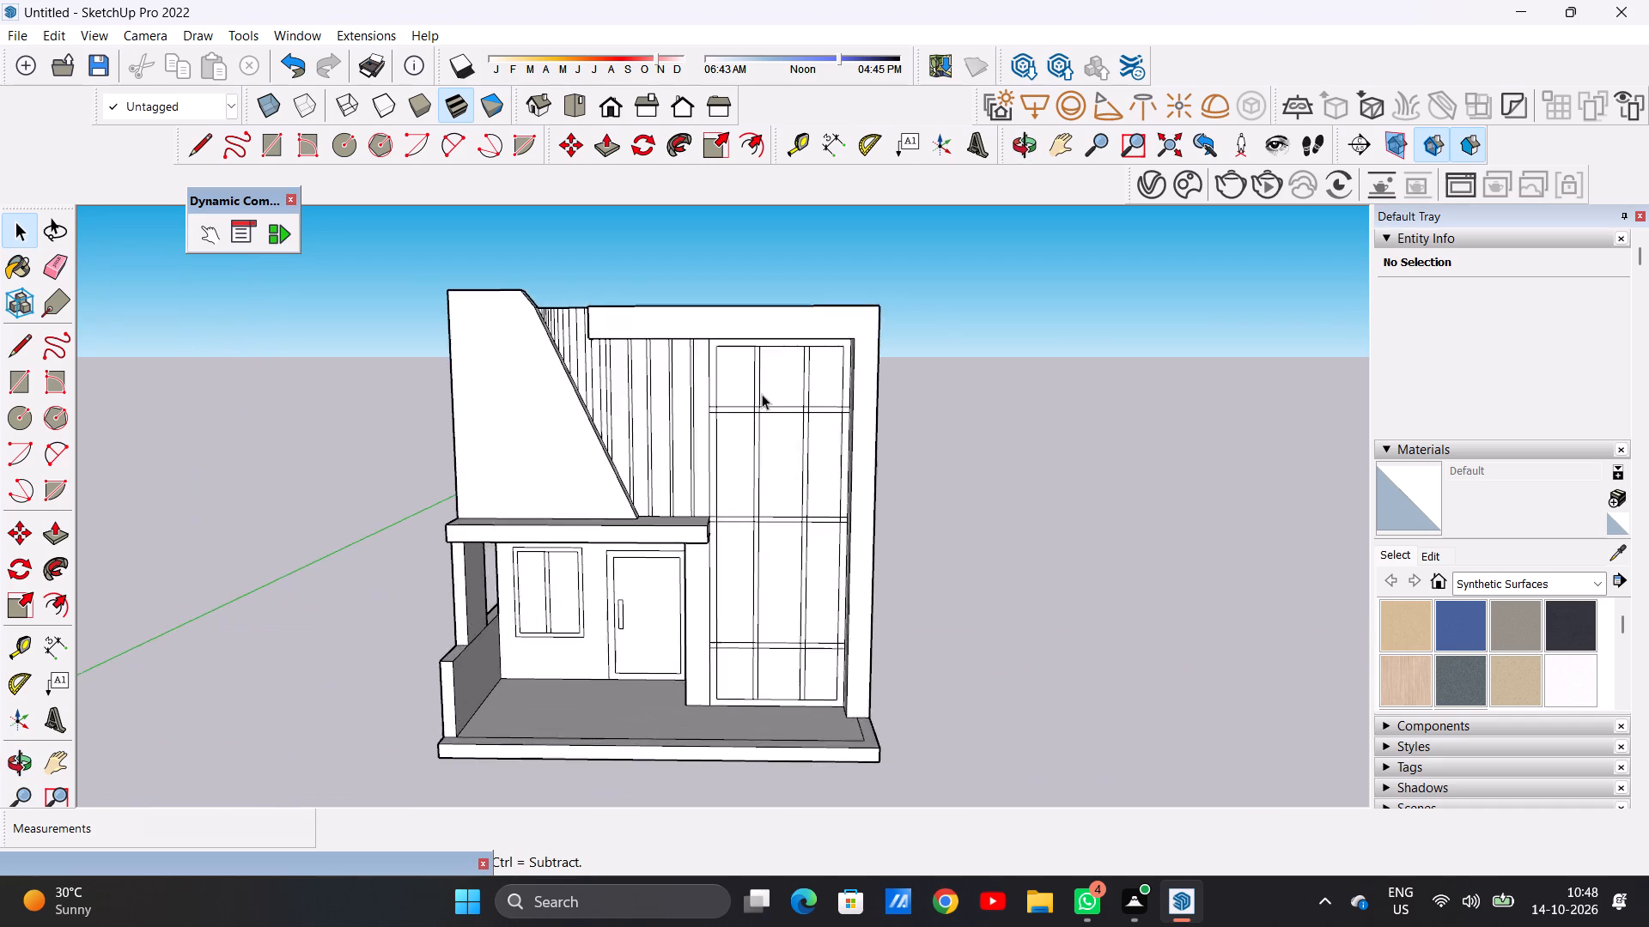
pyautogui.scroll(3, 762, 394)
pyautogui.scroll(-13, 762, 394)
pyautogui.moveTo(697, 494); pyautogui.dragTo(680, 642, button='middle')
pyautogui.scroll(2, 790, 566)
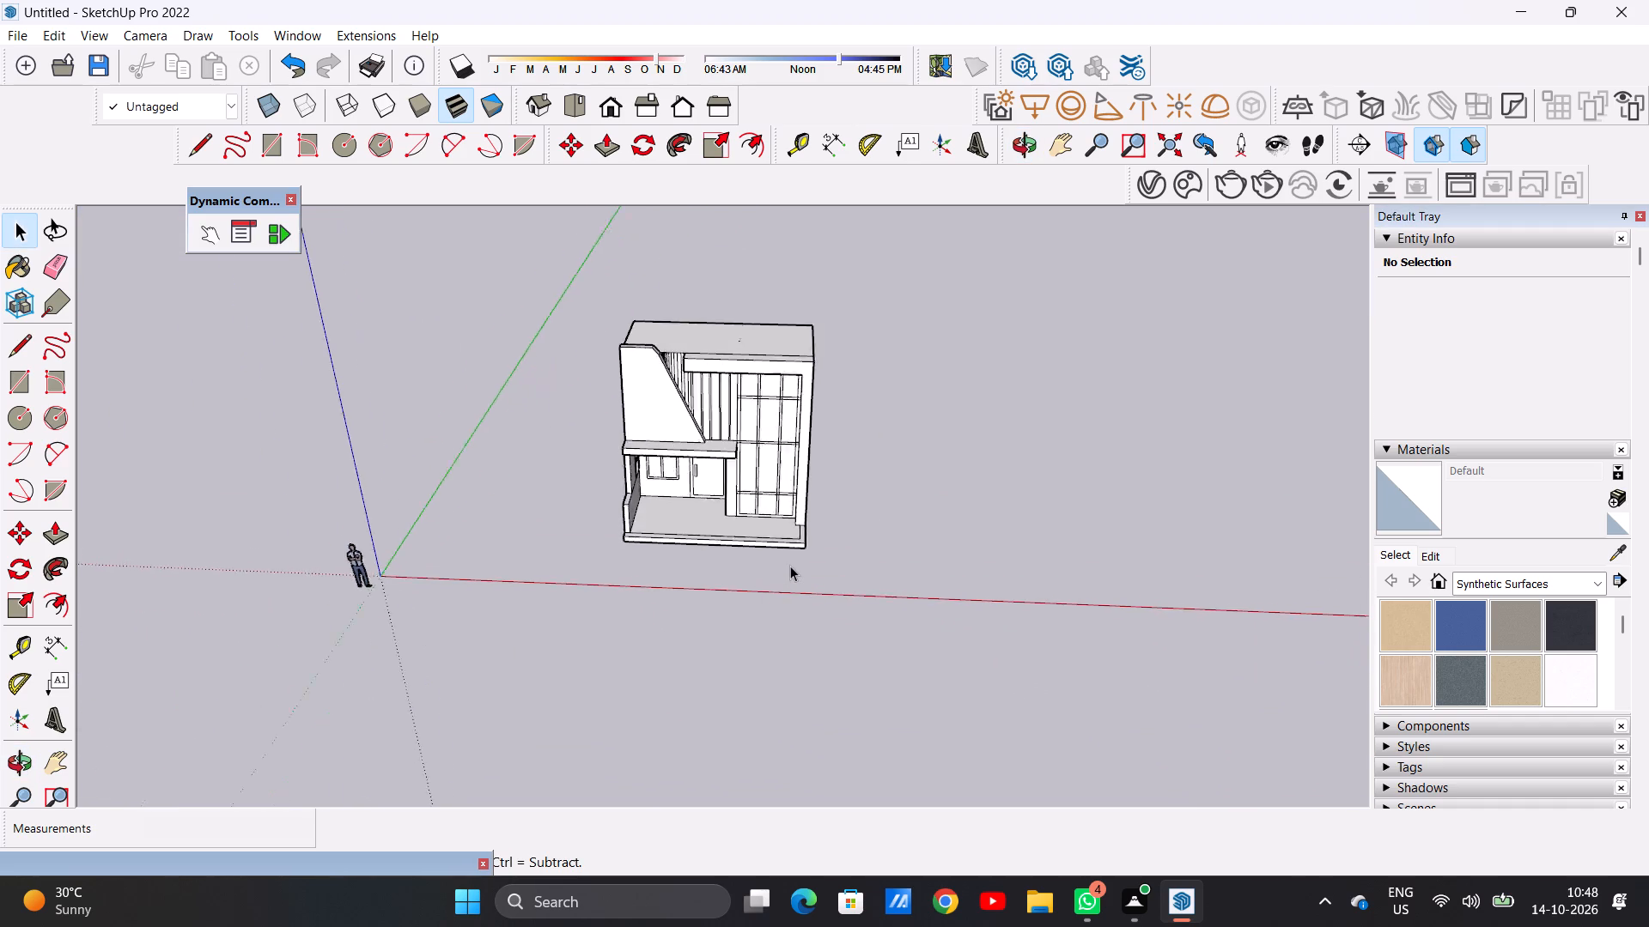
pyautogui.scroll(4, 790, 566)
pyautogui.scroll(-1, 790, 566)
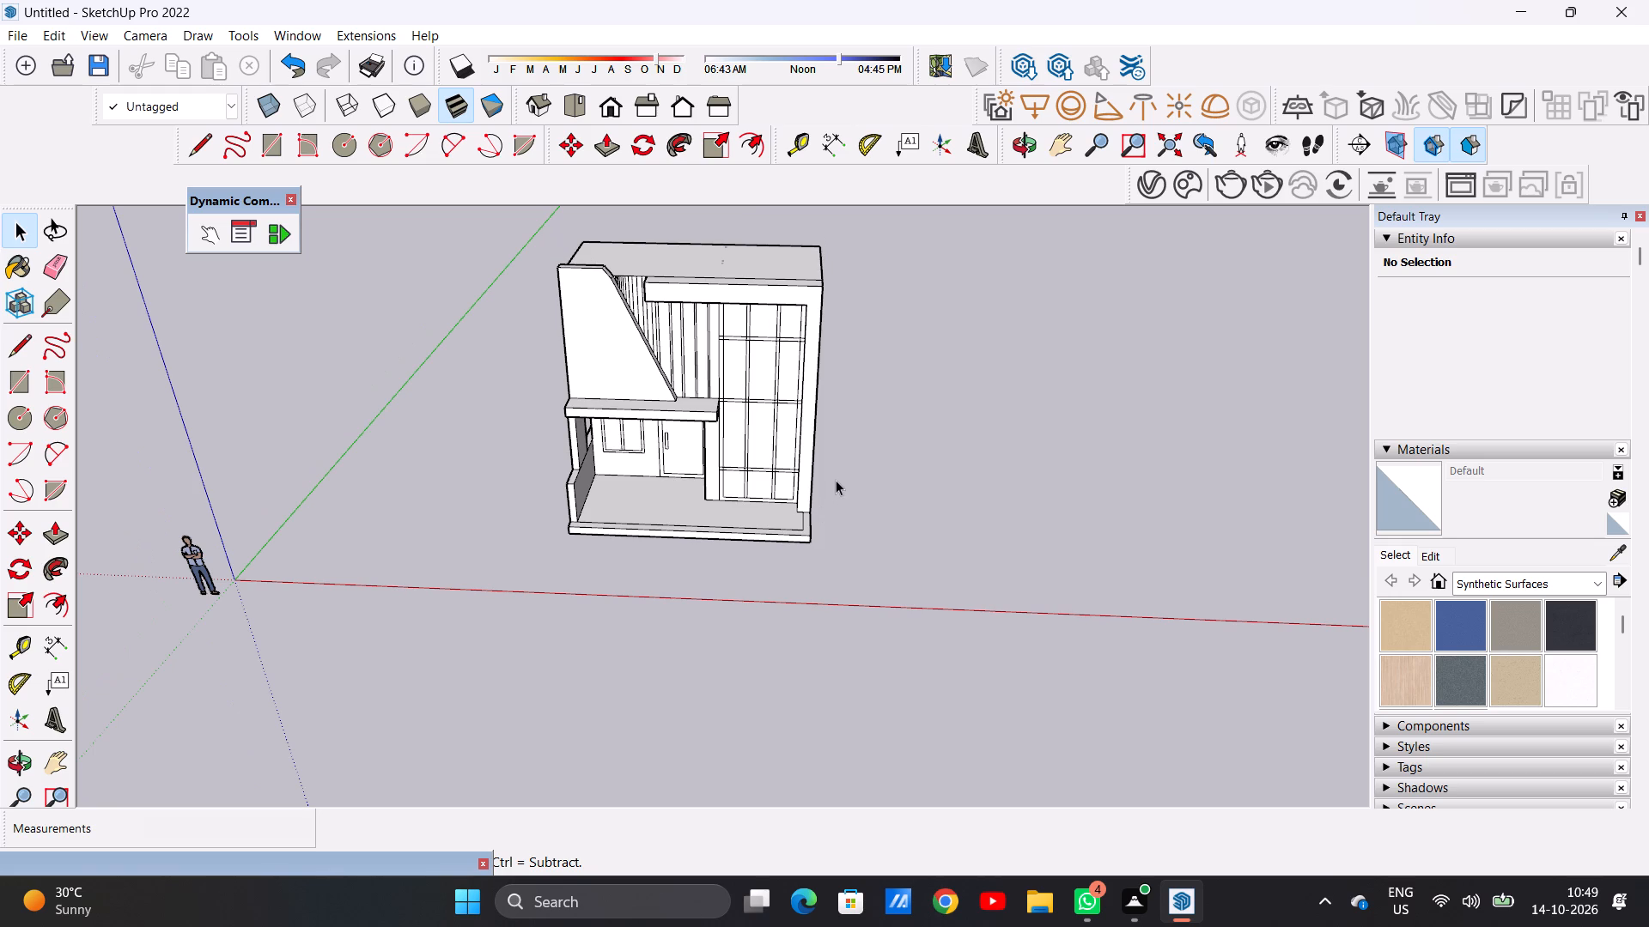
pyautogui.scroll(13, 651, 372)
pyautogui.scroll(-4, 710, 442)
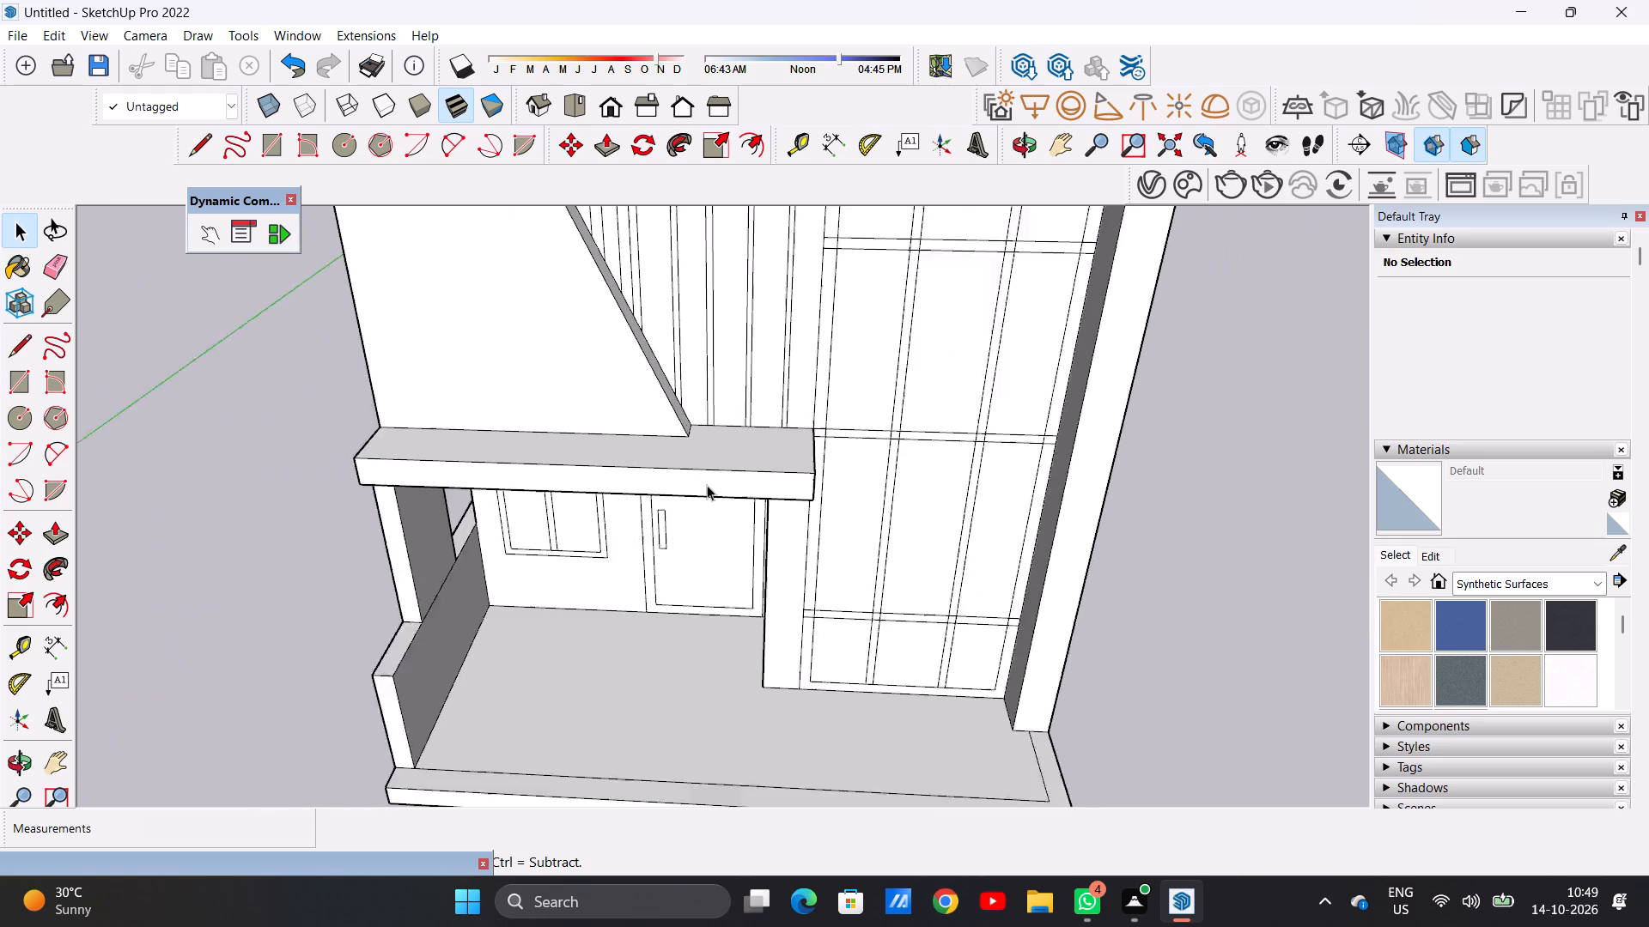
pyautogui.scroll(-4, 707, 485)
pyautogui.moveTo(734, 510); pyautogui.dragTo(975, 272, button='middle')
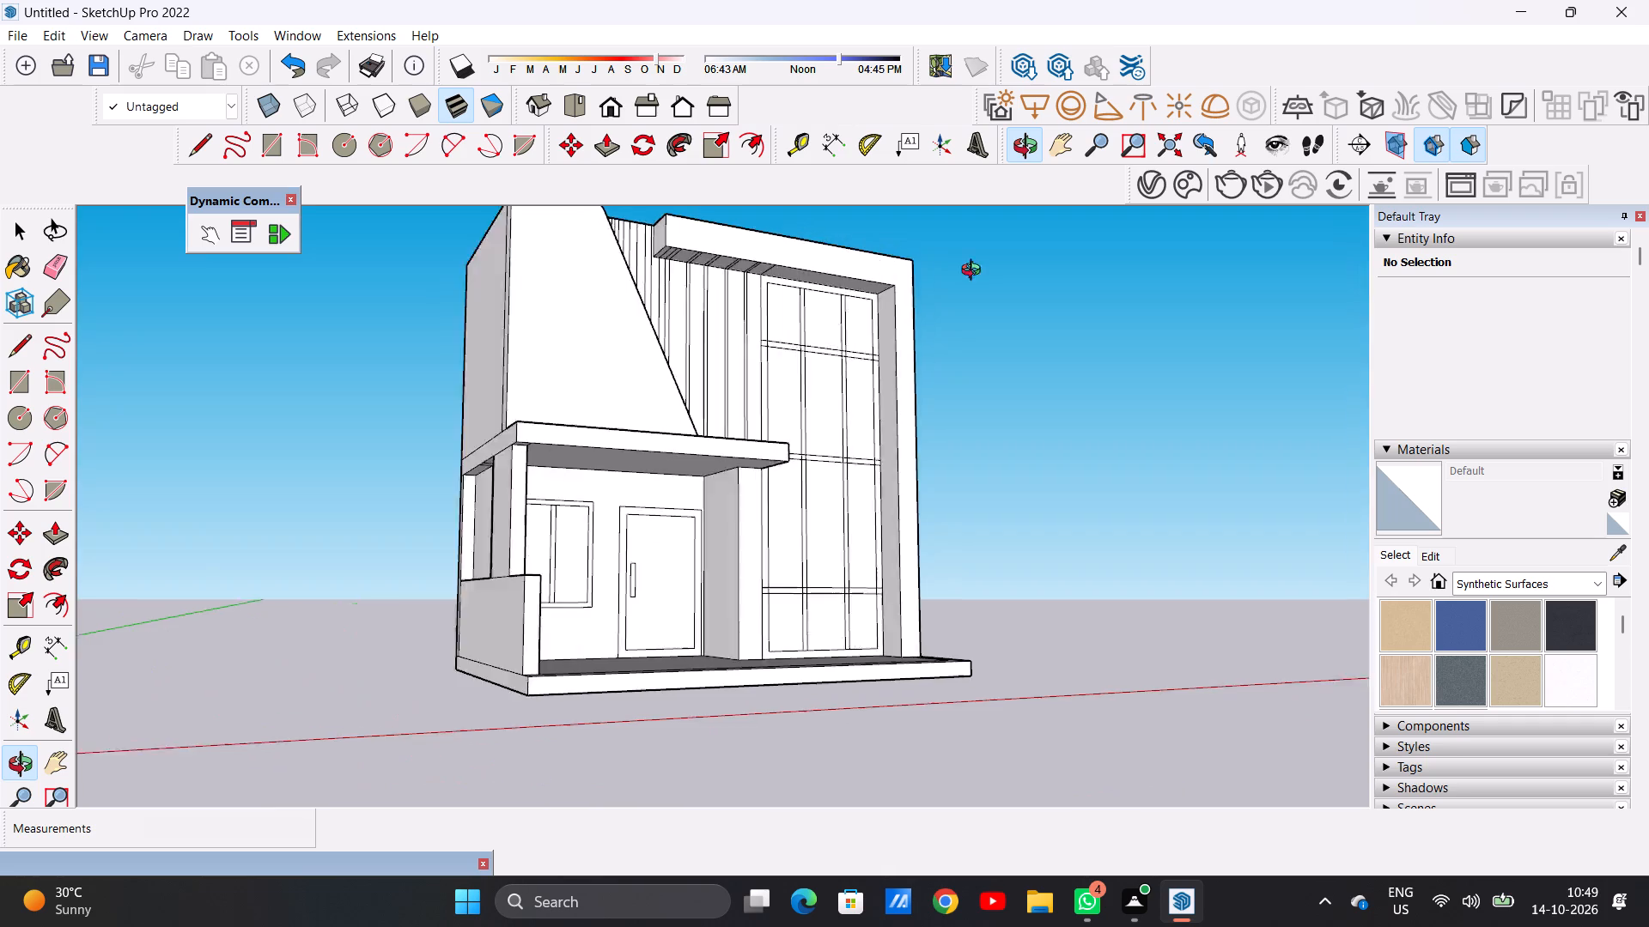
pyautogui.moveTo(975, 272); pyautogui.dragTo(707, 542, button='middle')
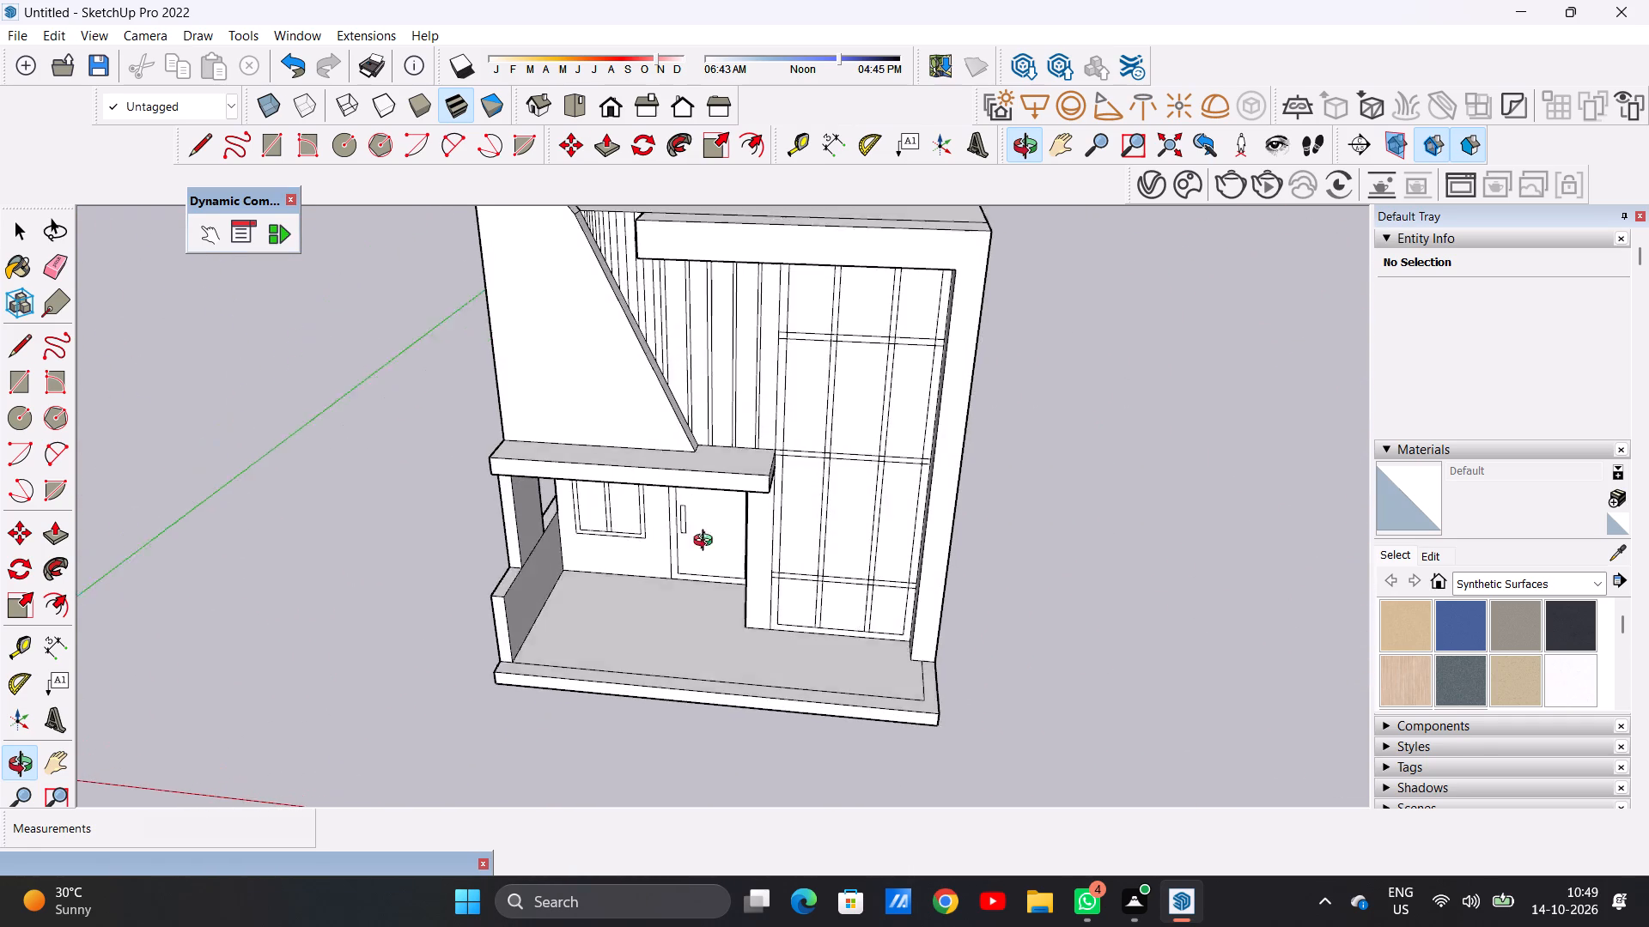
pyautogui.moveTo(707, 542); pyautogui.dragTo(707, 573, button='middle')
pyautogui.scroll(7, 687, 381)
pyautogui.scroll(-11, 687, 400)
pyautogui.moveTo(714, 332); pyautogui.dragTo(705, 254, button='middle')
pyautogui.scroll(6, 697, 399)
pyautogui.moveTo(713, 472); pyautogui.dragTo(716, 392, button='middle')
pyautogui.scroll(2, 716, 392)
pyautogui.scroll(-6, 716, 447)
pyautogui.scroll(2, 711, 358)
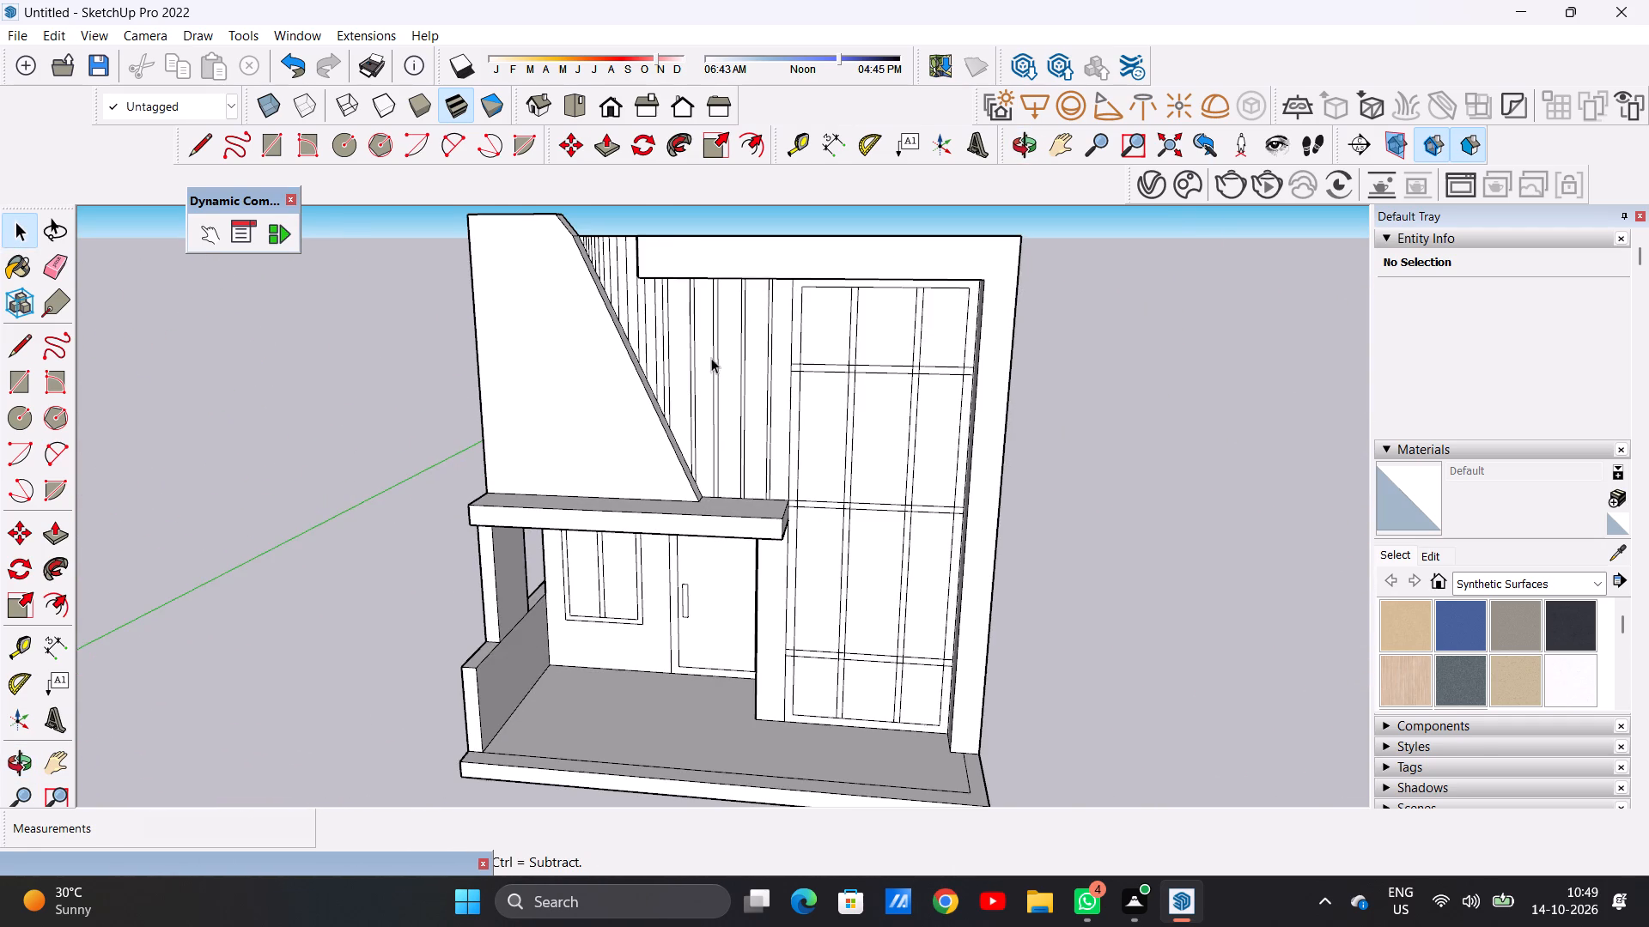
pyautogui.scroll(14, 711, 358)
pyautogui.scroll(-14, 630, 456)
# Erase all the short lines crossing the underside of the roof overhang above the strip-lined wall and beside the tower panel.
pyautogui.moveTo(808, 441); pyautogui.dragTo(626, 348, button='middle')
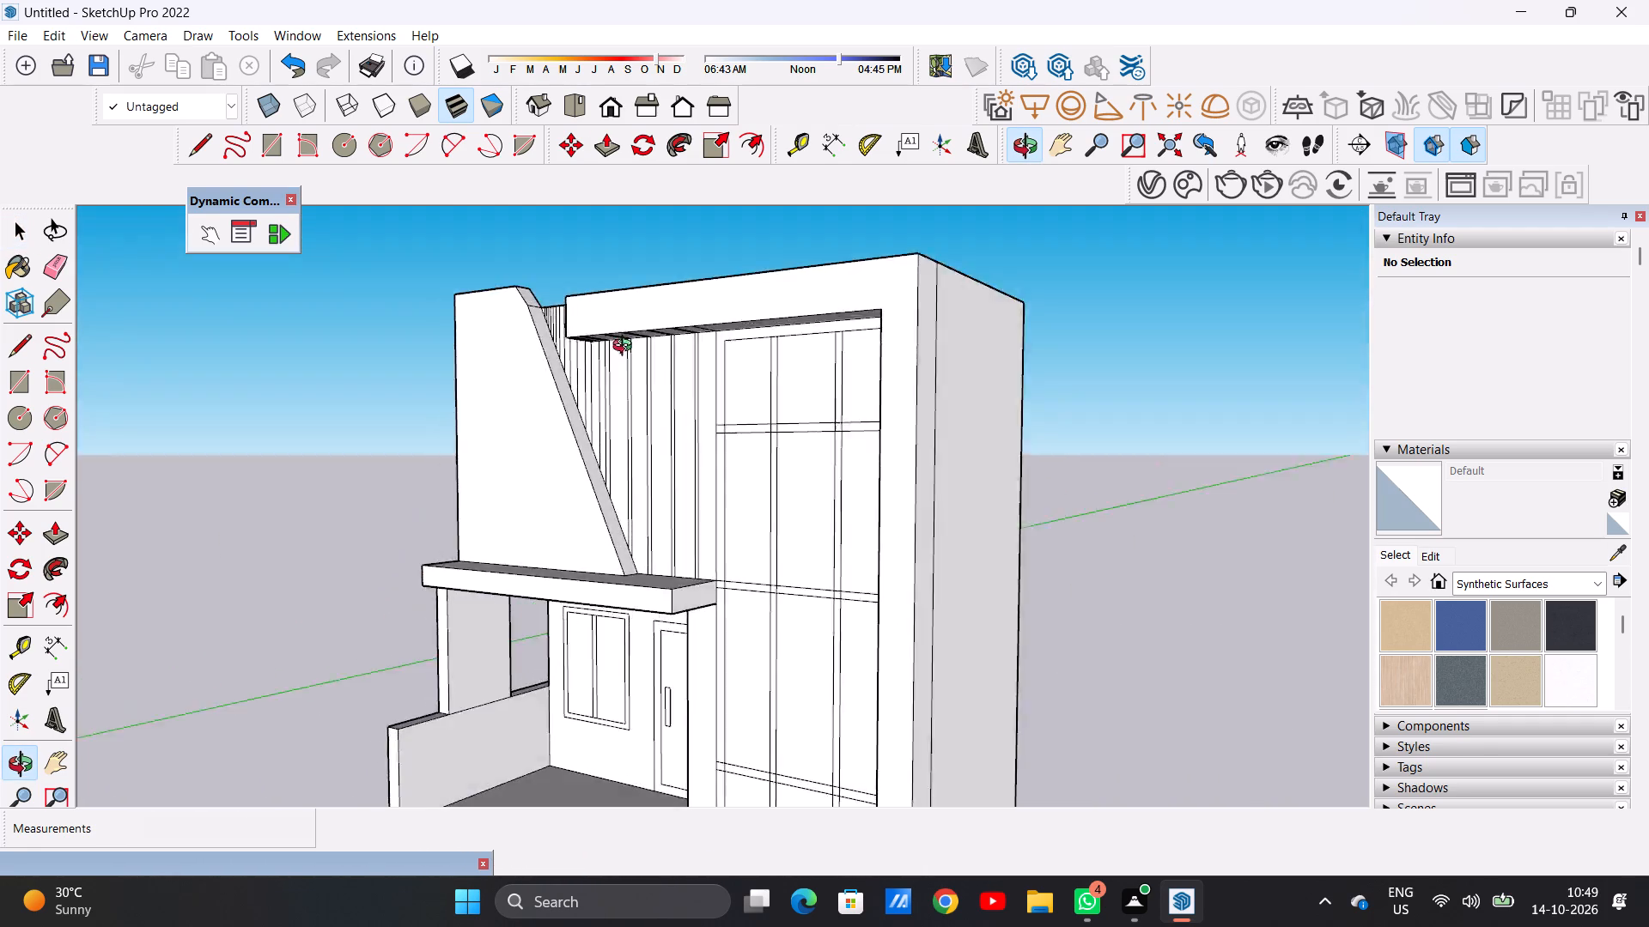
pyautogui.moveTo(626, 348); pyautogui.dragTo(675, 242, button='middle')
pyautogui.scroll(7, 680, 355)
pyautogui.moveTo(612, 386); pyautogui.dragTo(613, 385, button='middle')
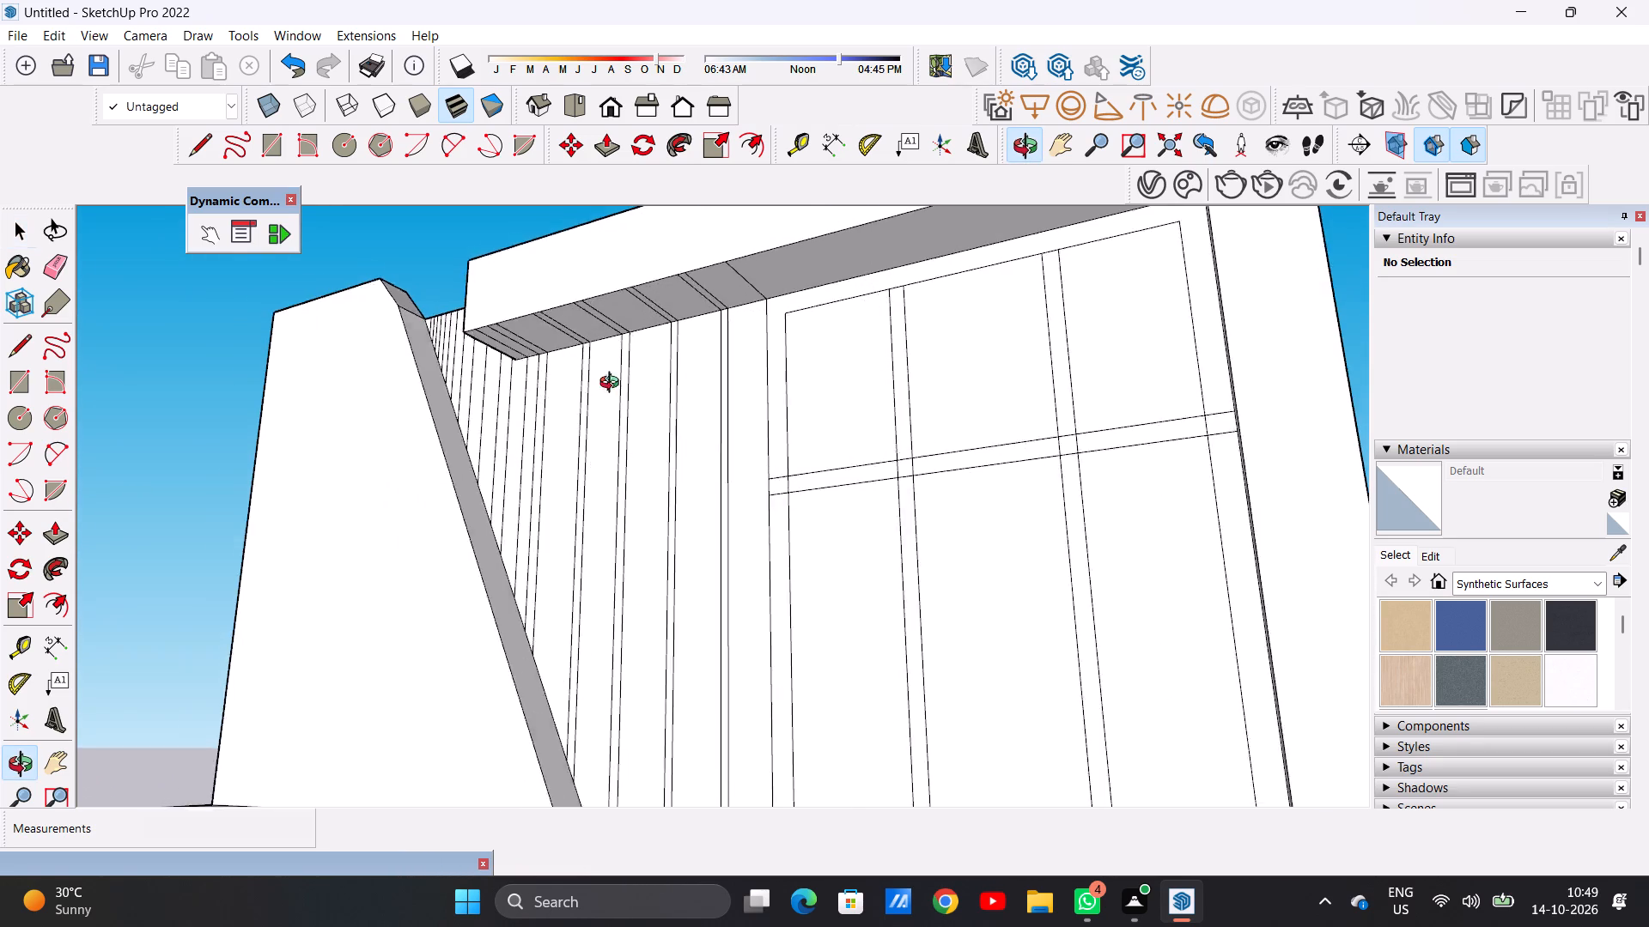
pyautogui.moveTo(613, 385); pyautogui.dragTo(777, 334, button='middle')
pyautogui.scroll(4, 767, 293)
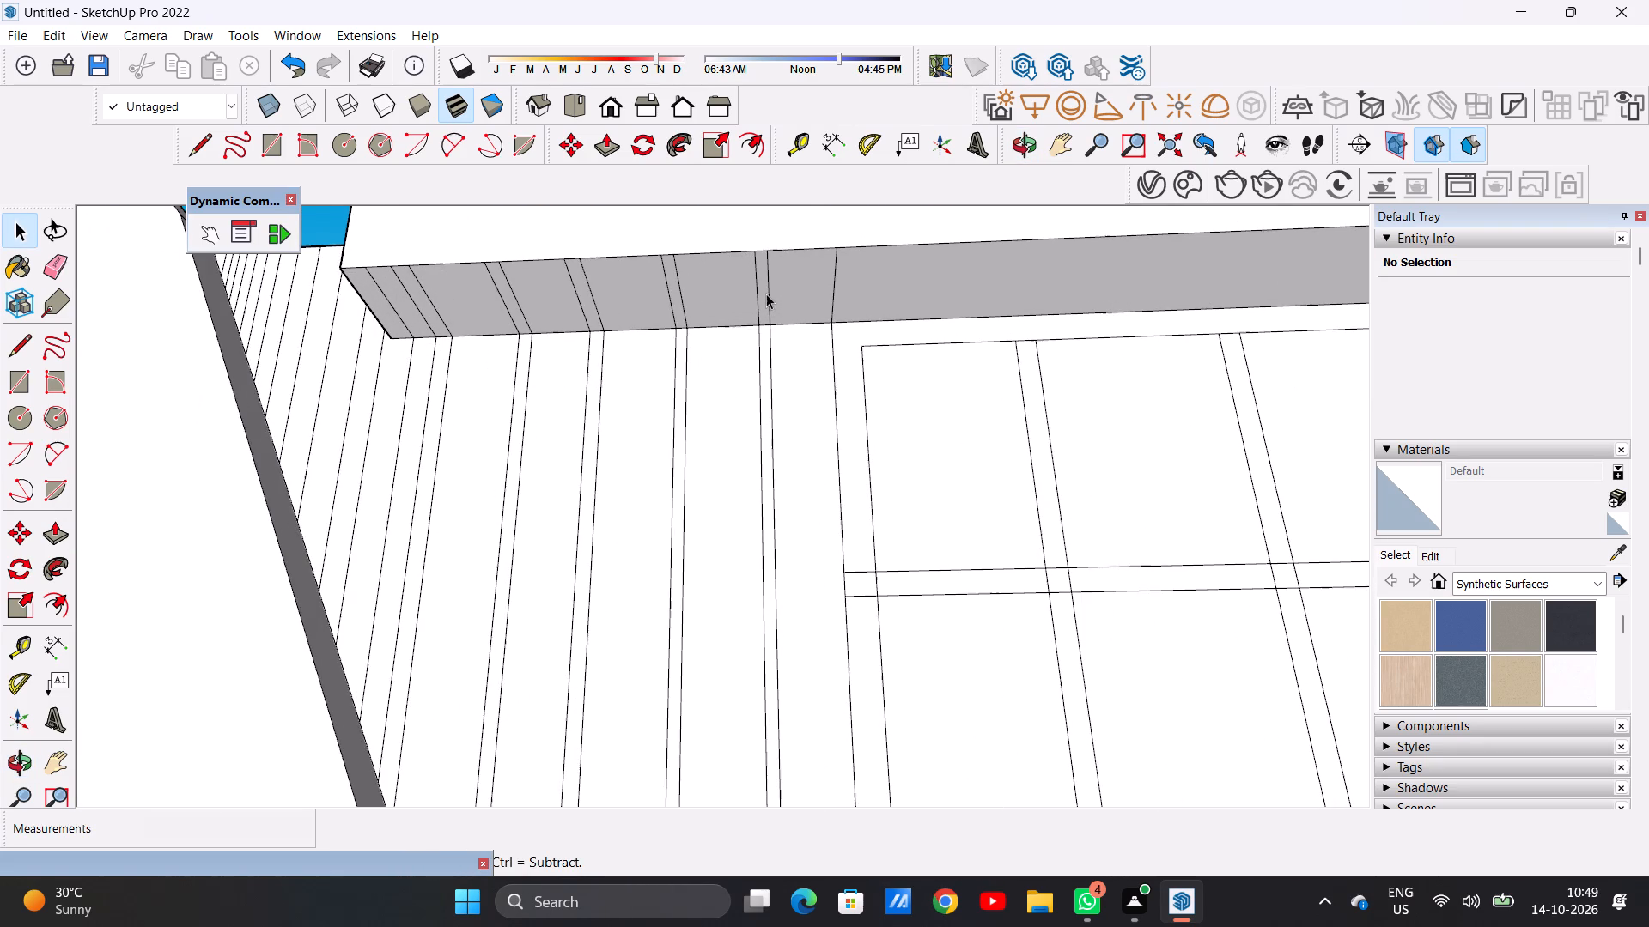
pyautogui.press('e')
pyautogui.scroll(2, 447, 262)
pyautogui.scroll(-1, 447, 262)
pyautogui.scroll(2, 447, 262)
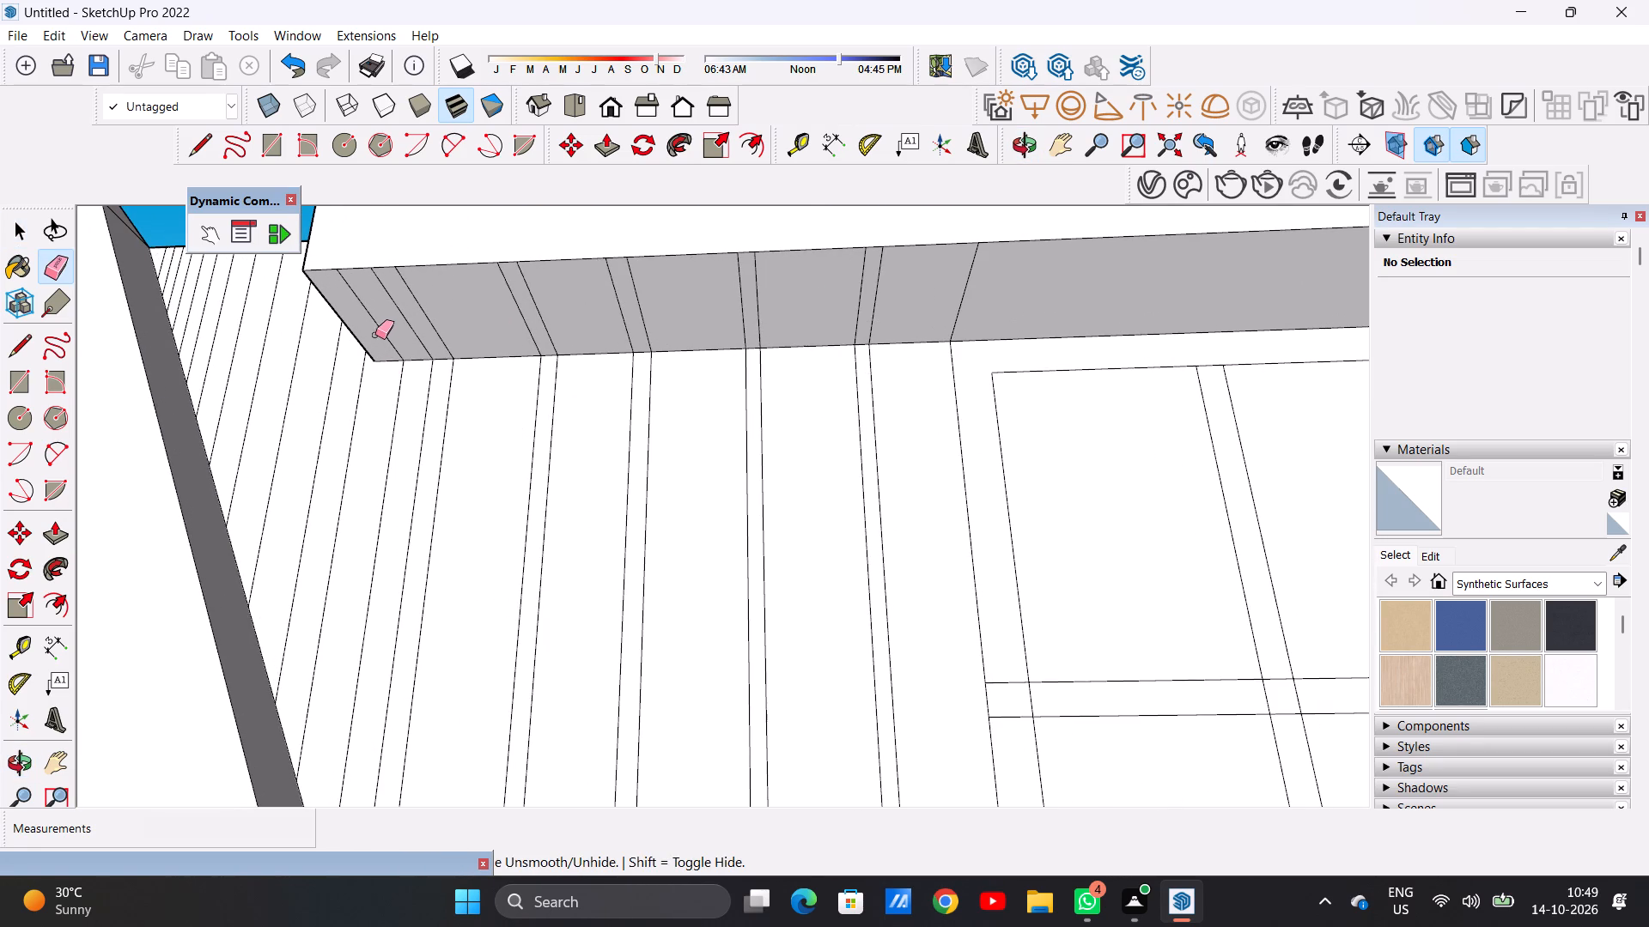
pyautogui.moveTo(363, 323); pyautogui.dragTo(441, 309)
pyautogui.moveTo(392, 320); pyautogui.dragTo(418, 315)
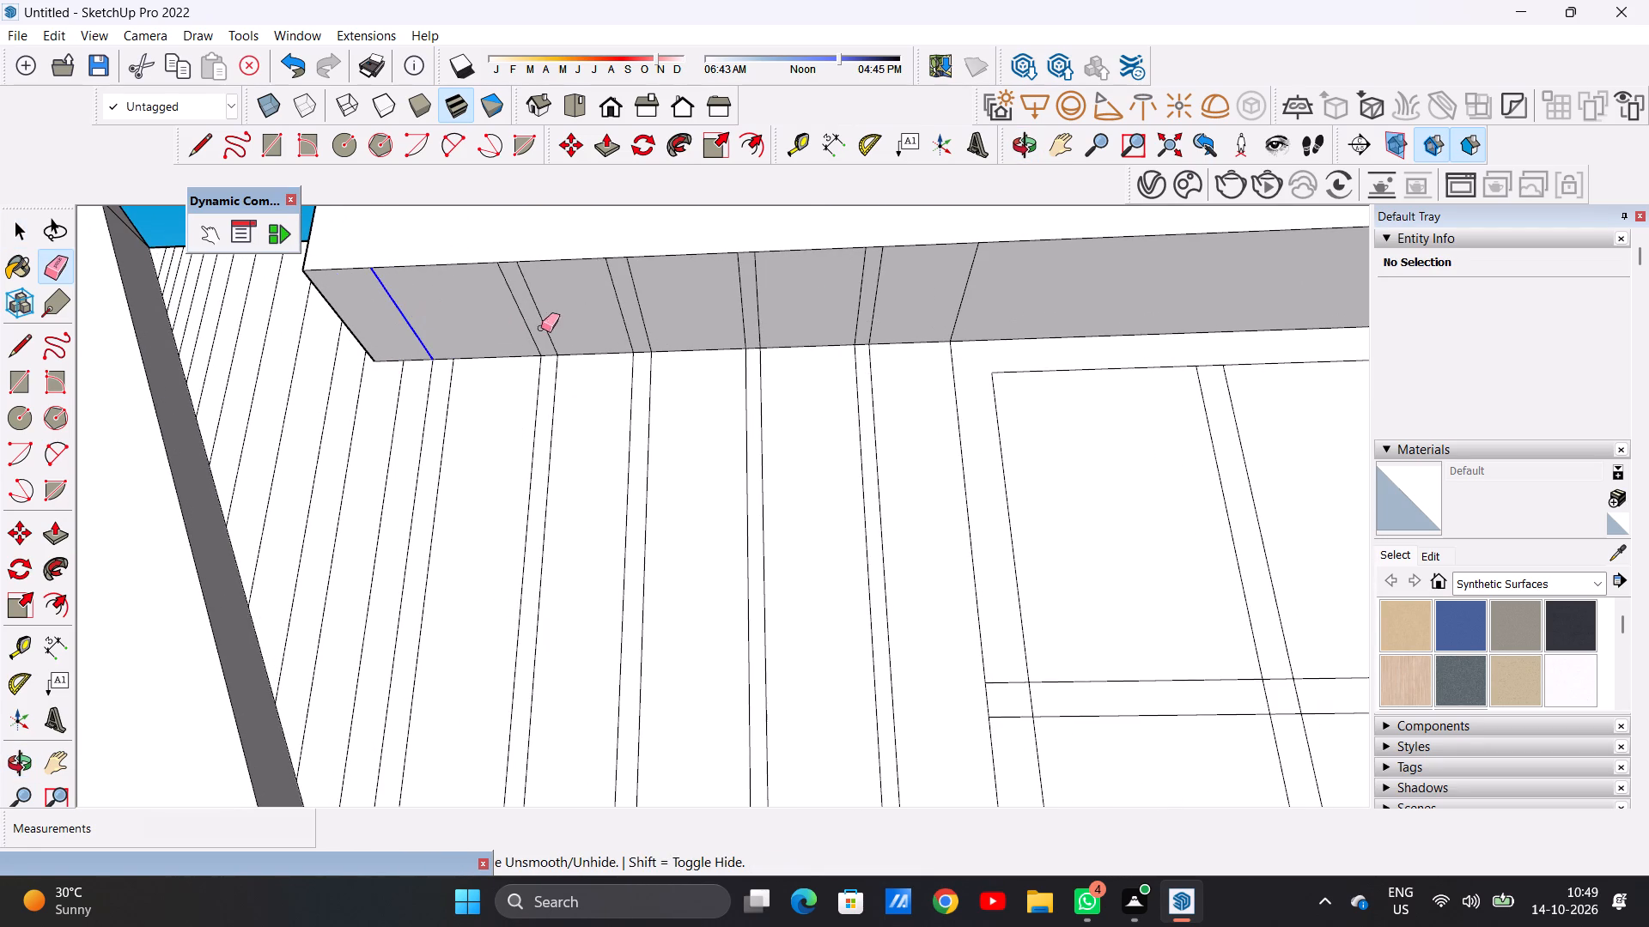
pyautogui.moveTo(496, 312); pyautogui.dragTo(545, 304)
pyautogui.moveTo(569, 309); pyautogui.dragTo(658, 301)
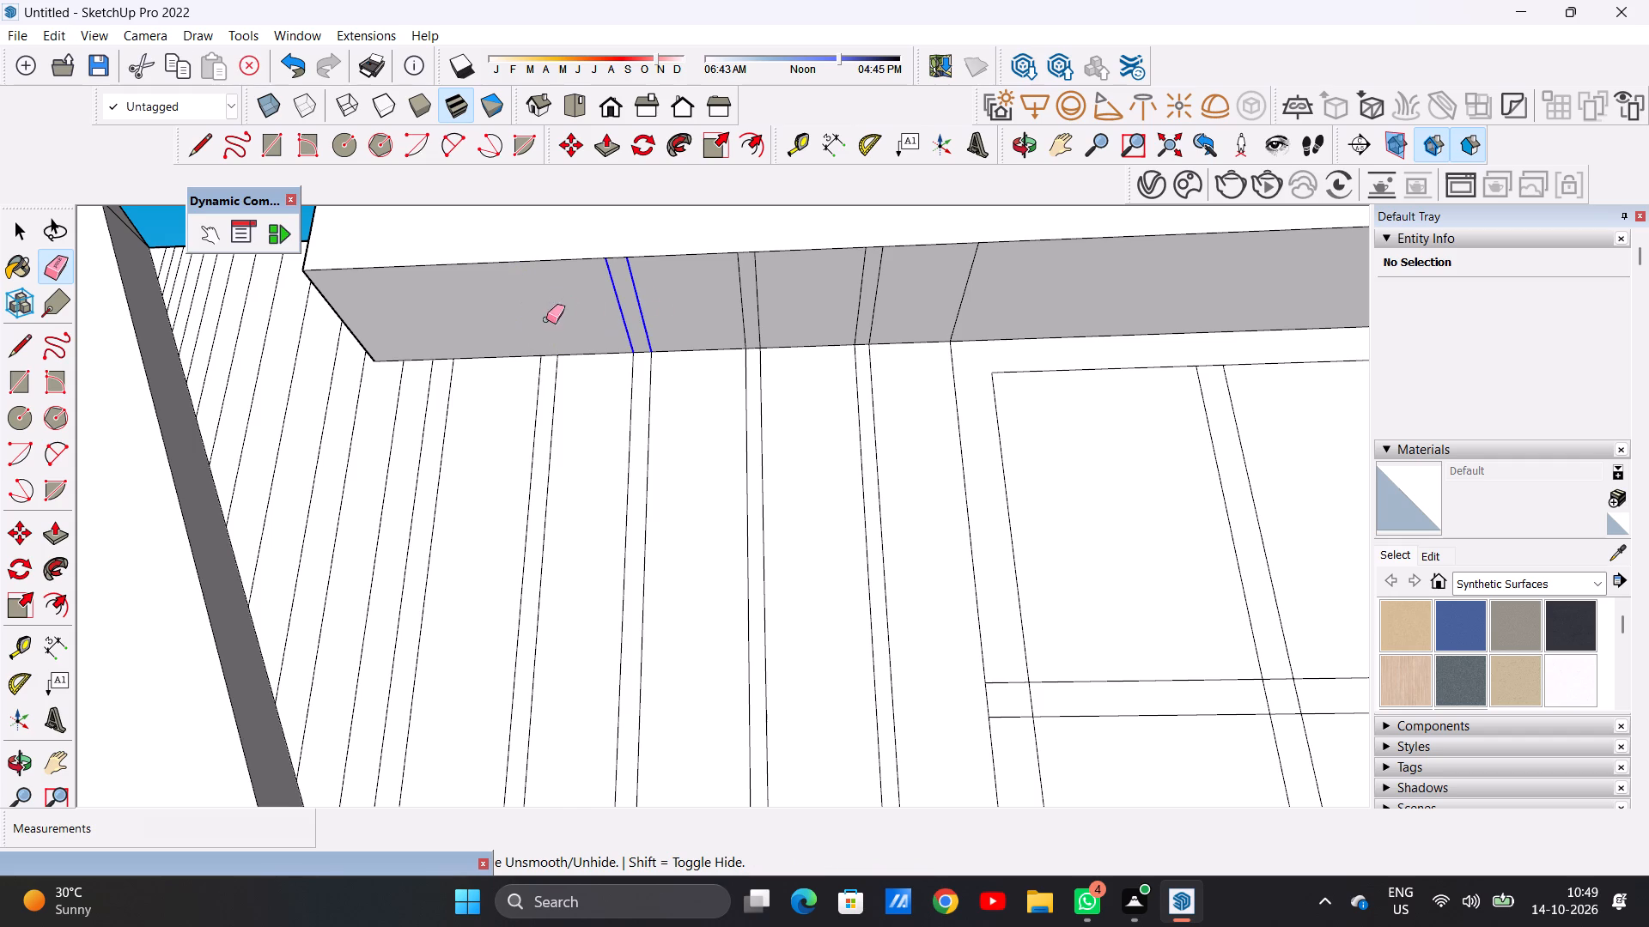
pyautogui.scroll(-5, 546, 330)
pyautogui.scroll(7, 912, 326)
pyautogui.moveTo(664, 282); pyautogui.dragTo(701, 288)
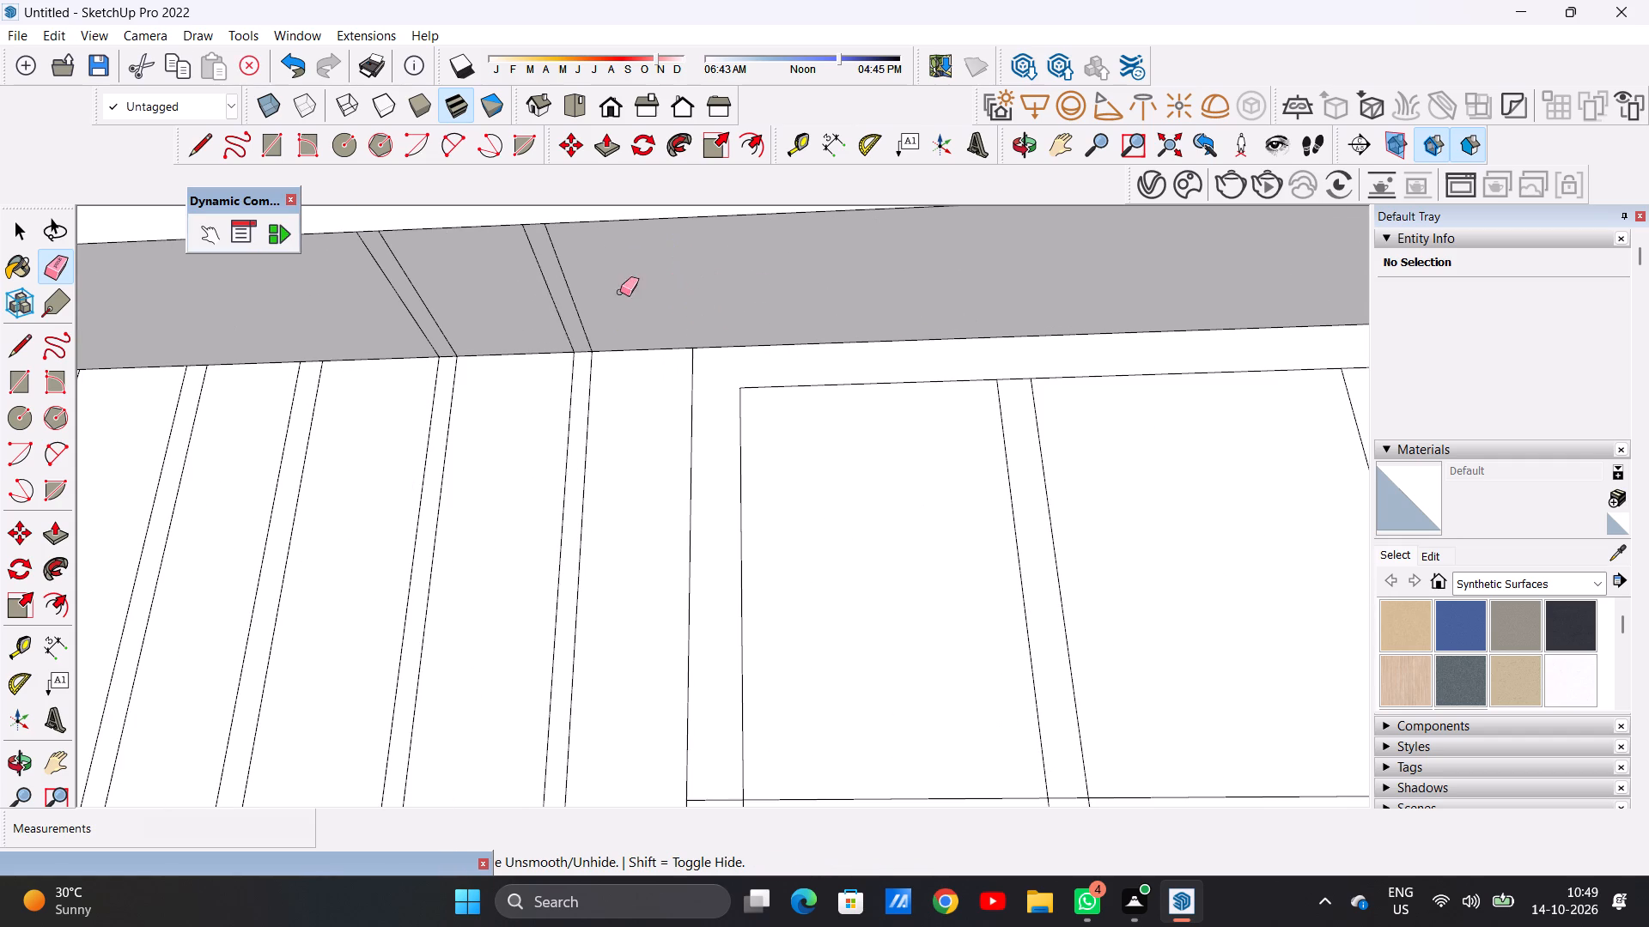
pyautogui.moveTo(356, 300); pyautogui.dragTo(411, 291)
pyautogui.moveTo(392, 292); pyautogui.dragTo(425, 293)
pyautogui.moveTo(514, 294); pyautogui.dragTo(590, 287)
pyautogui.press('space')
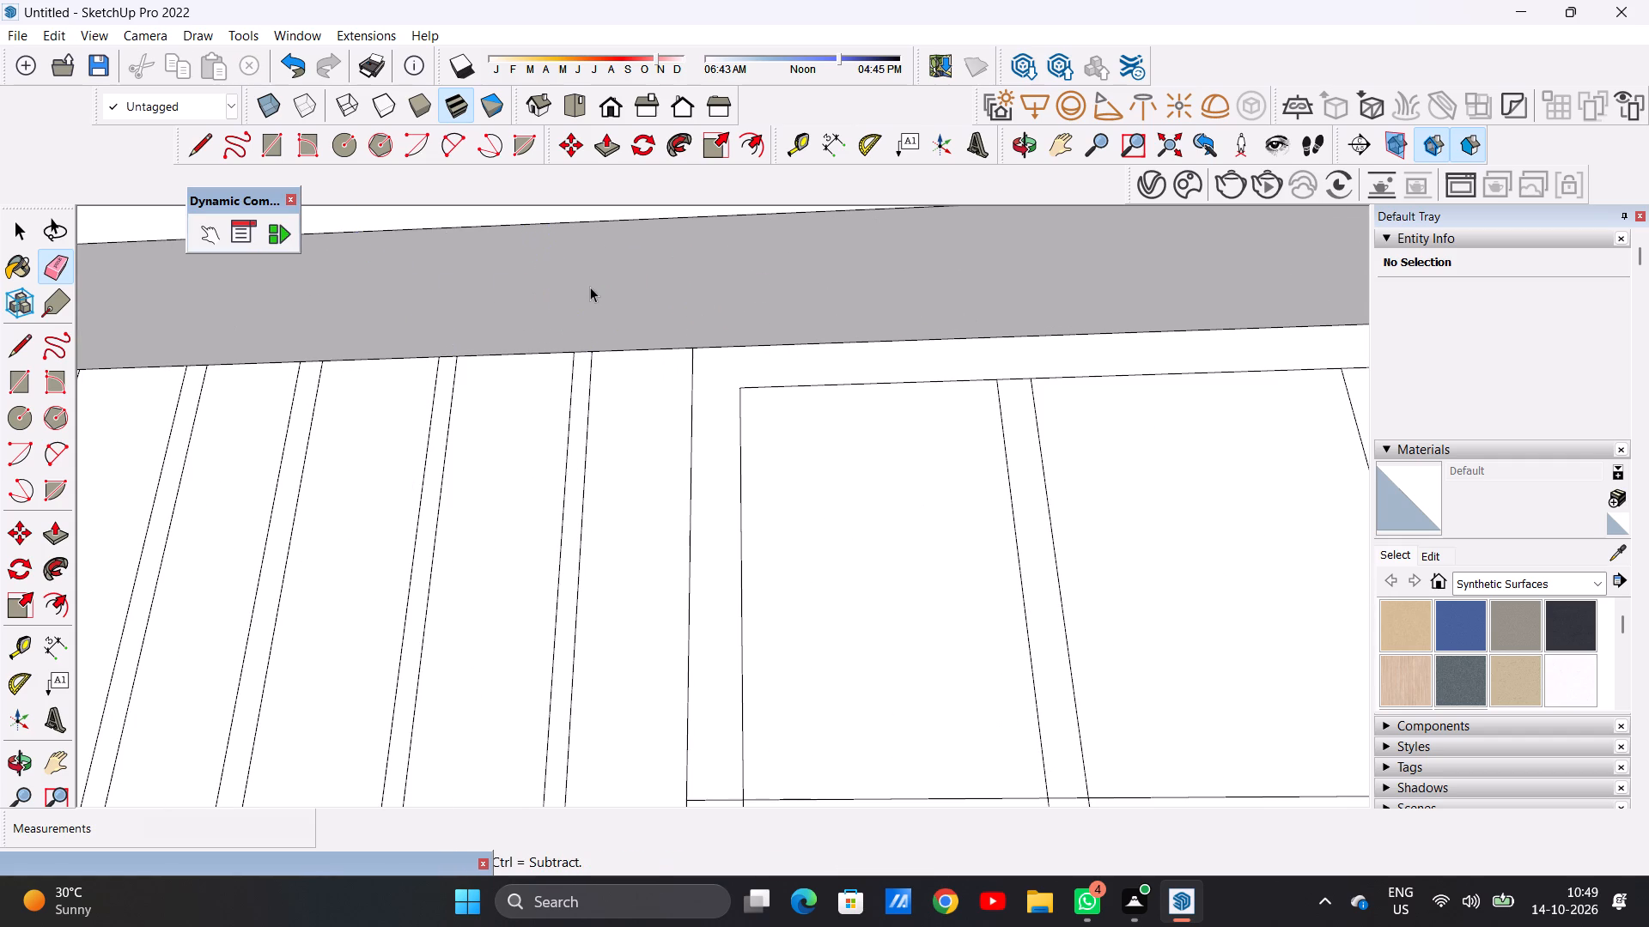
# Examine the front facade, including the overhang, strip-lined wall, slanted wall and tower panel.
pyautogui.scroll(-3, 585, 376)
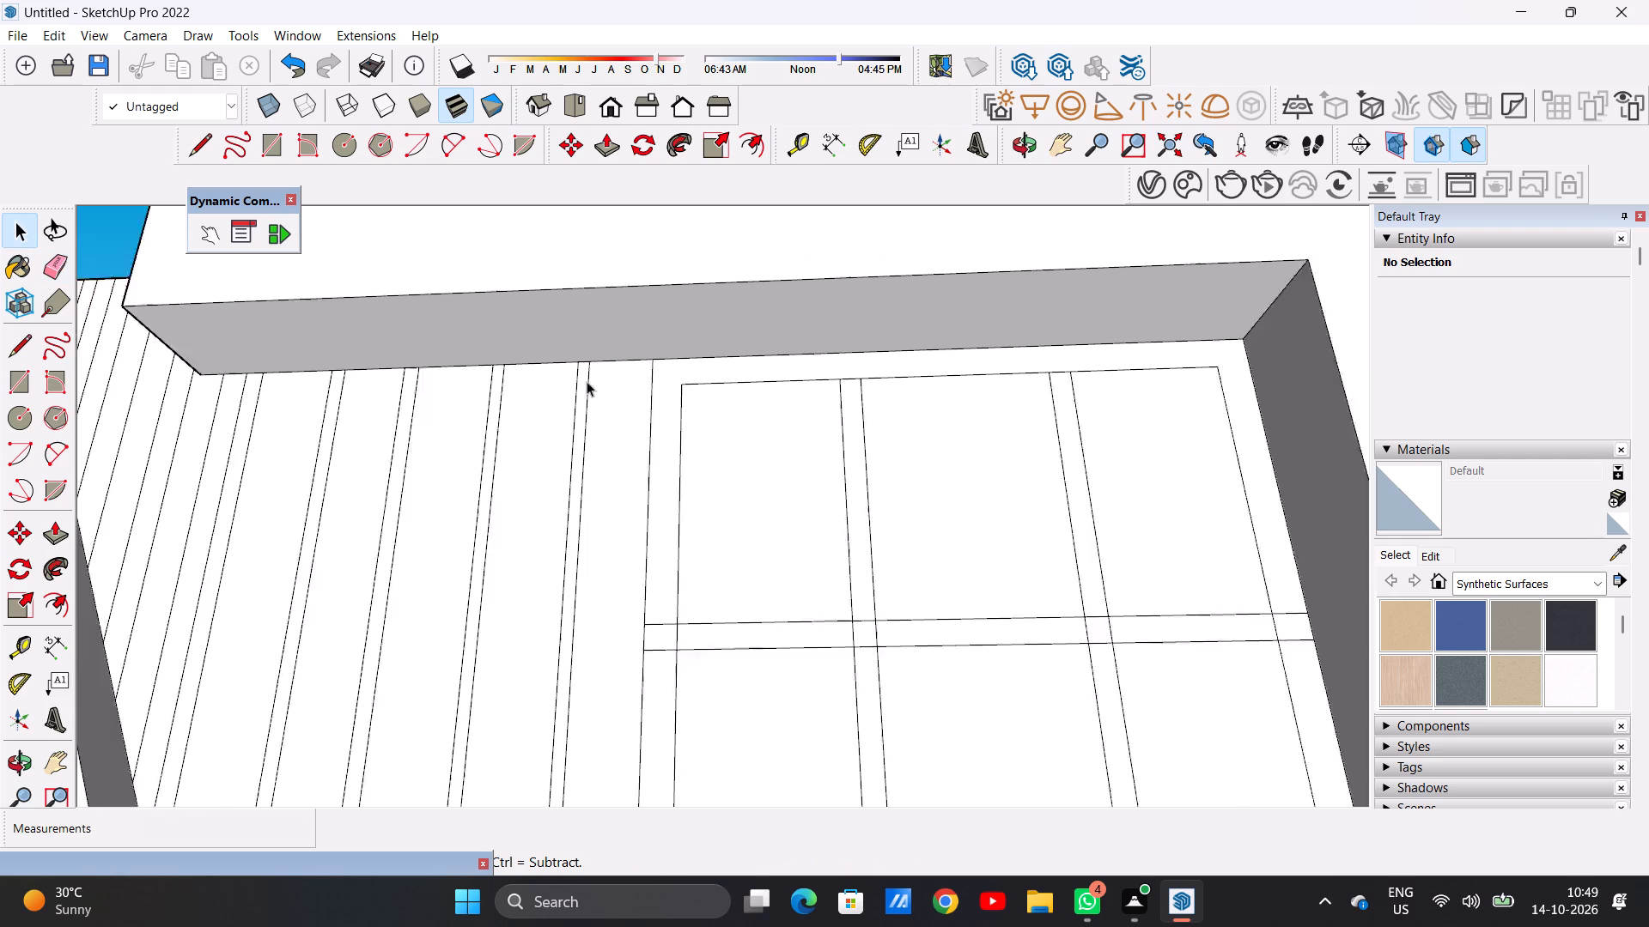
pyautogui.scroll(-13, 587, 381)
pyautogui.moveTo(632, 361); pyautogui.dragTo(663, 494, button='middle')
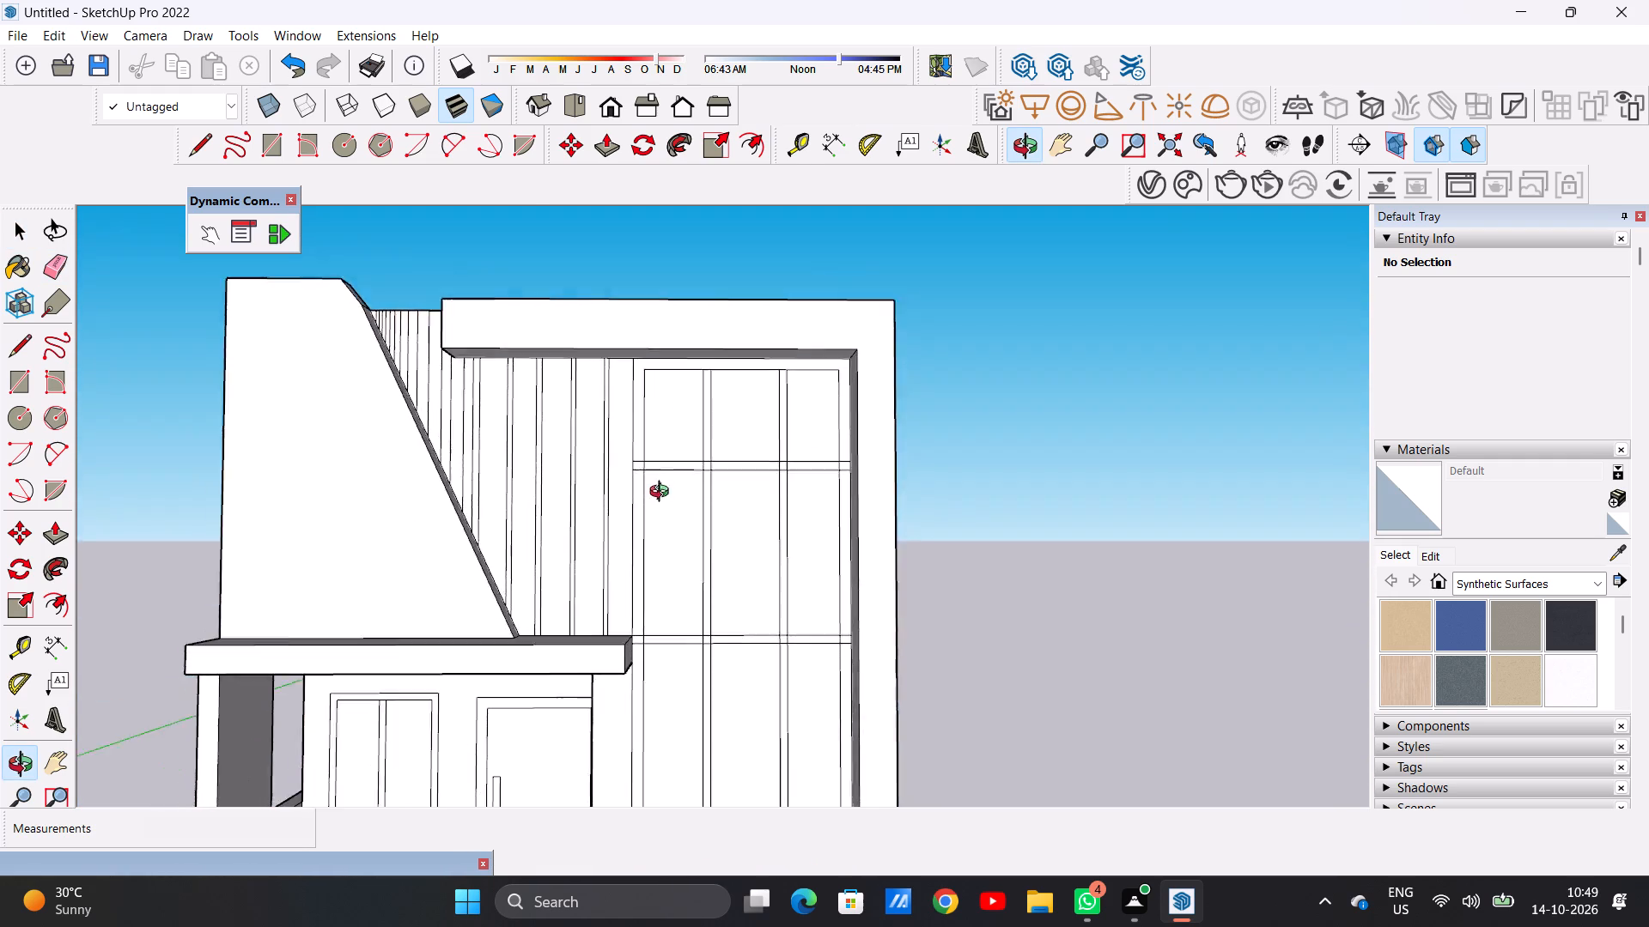
pyautogui.moveTo(663, 494); pyautogui.dragTo(665, 528, button='middle')
pyautogui.scroll(-7, 631, 469)
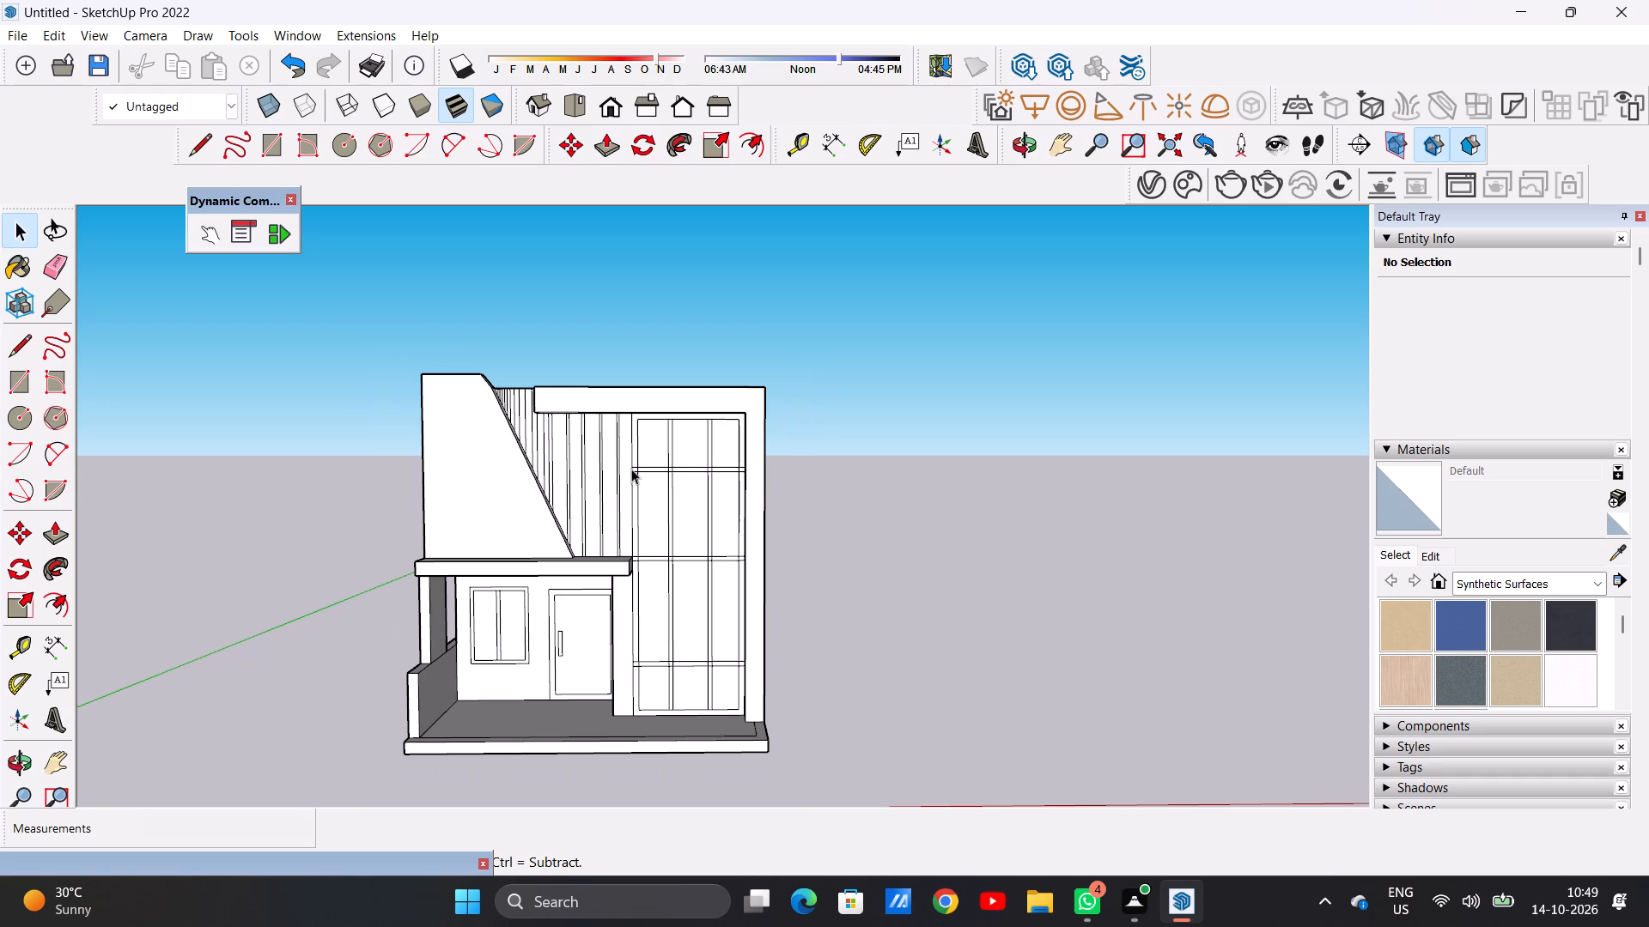
pyautogui.scroll(-5, 558, 471)
pyautogui.scroll(1, 599, 468)
pyautogui.scroll(-1, 599, 468)
pyautogui.scroll(11, 599, 466)
pyautogui.scroll(-6, 590, 478)
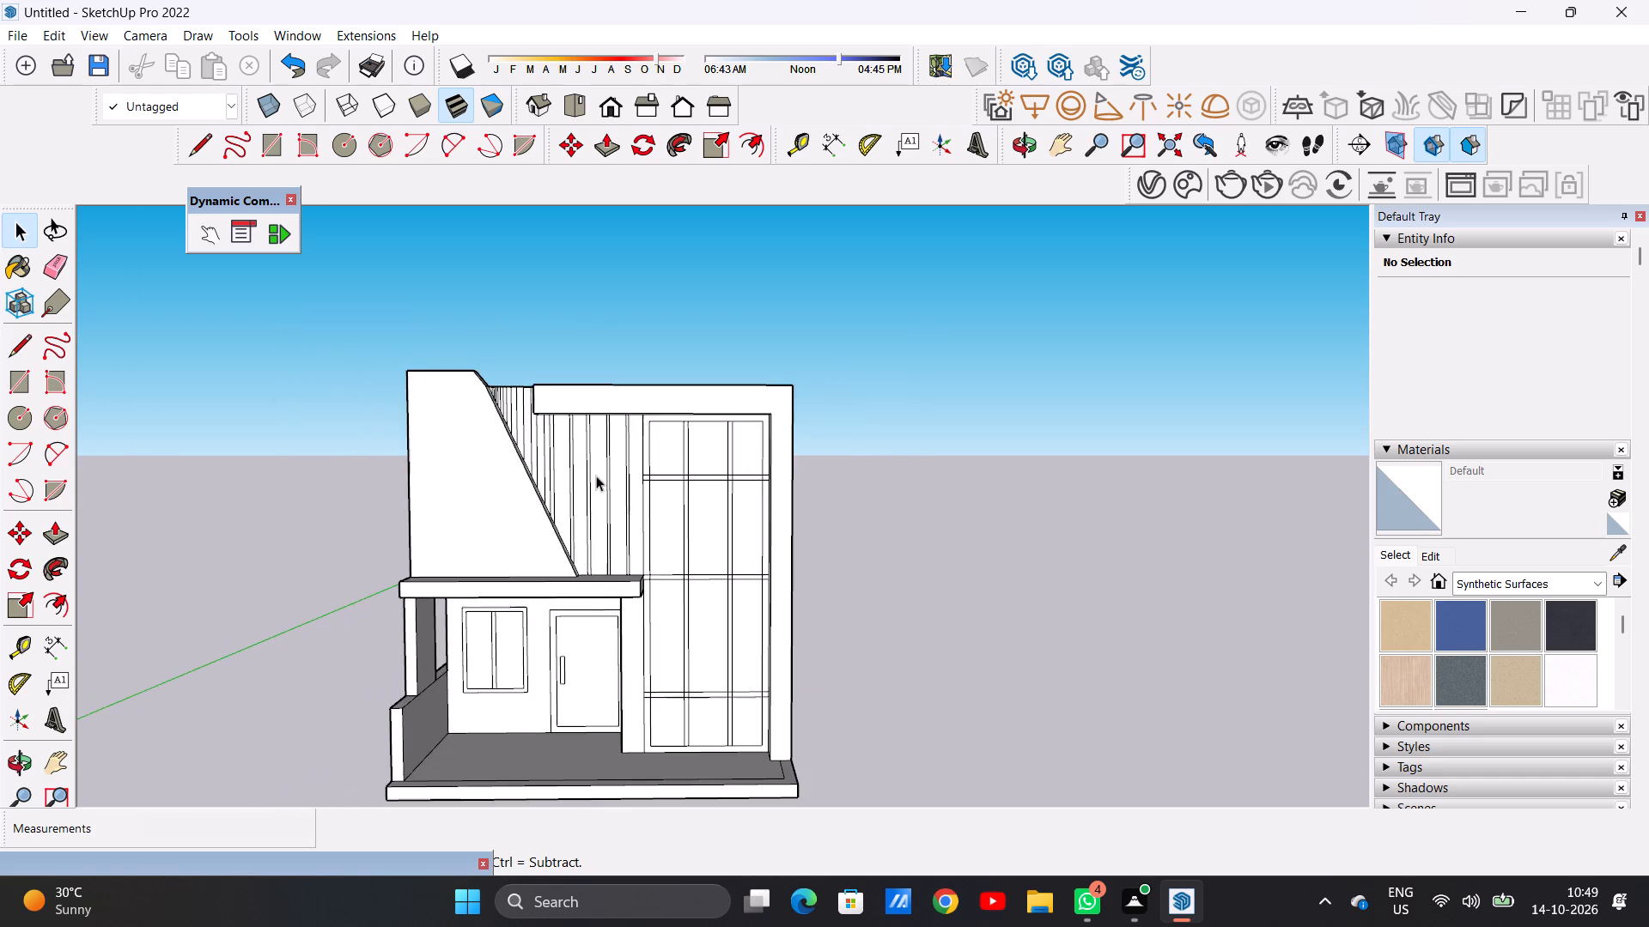
pyautogui.scroll(-4, 605, 479)
pyautogui.scroll(7, 595, 573)
pyautogui.moveTo(631, 573); pyautogui.dragTo(606, 614, button='middle')
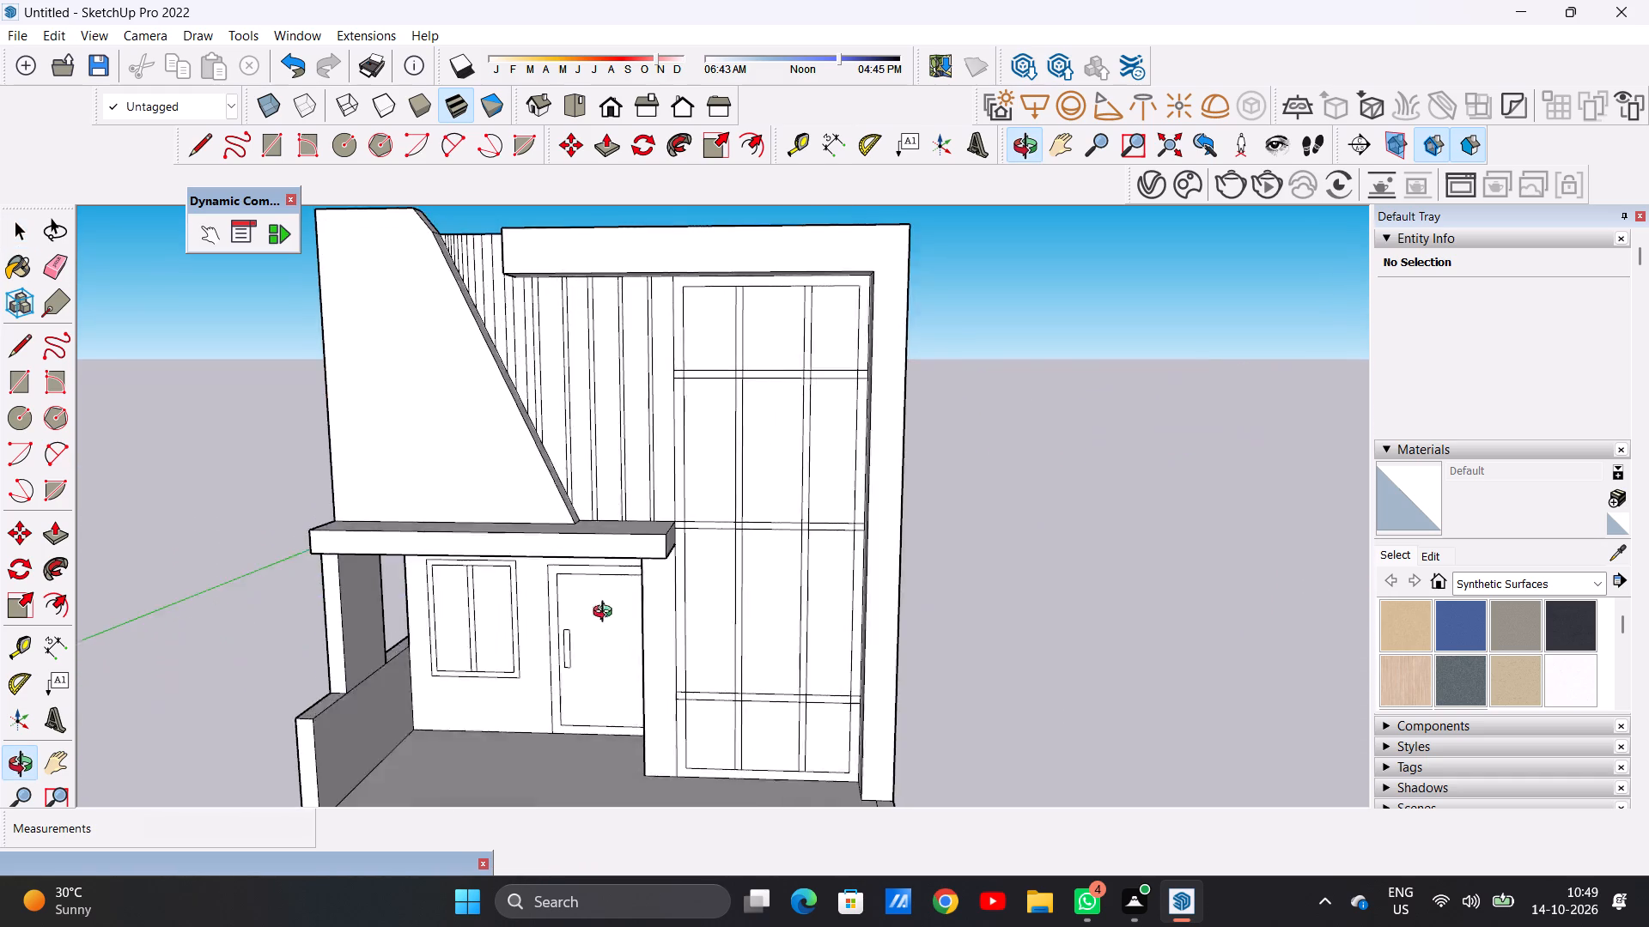
# Examine the front facade and porch floor, checking the border strip along the front edge and the low side wall.
pyautogui.moveTo(606, 614); pyautogui.dragTo(680, 603, button='middle')
pyautogui.scroll(-10, 538, 304)
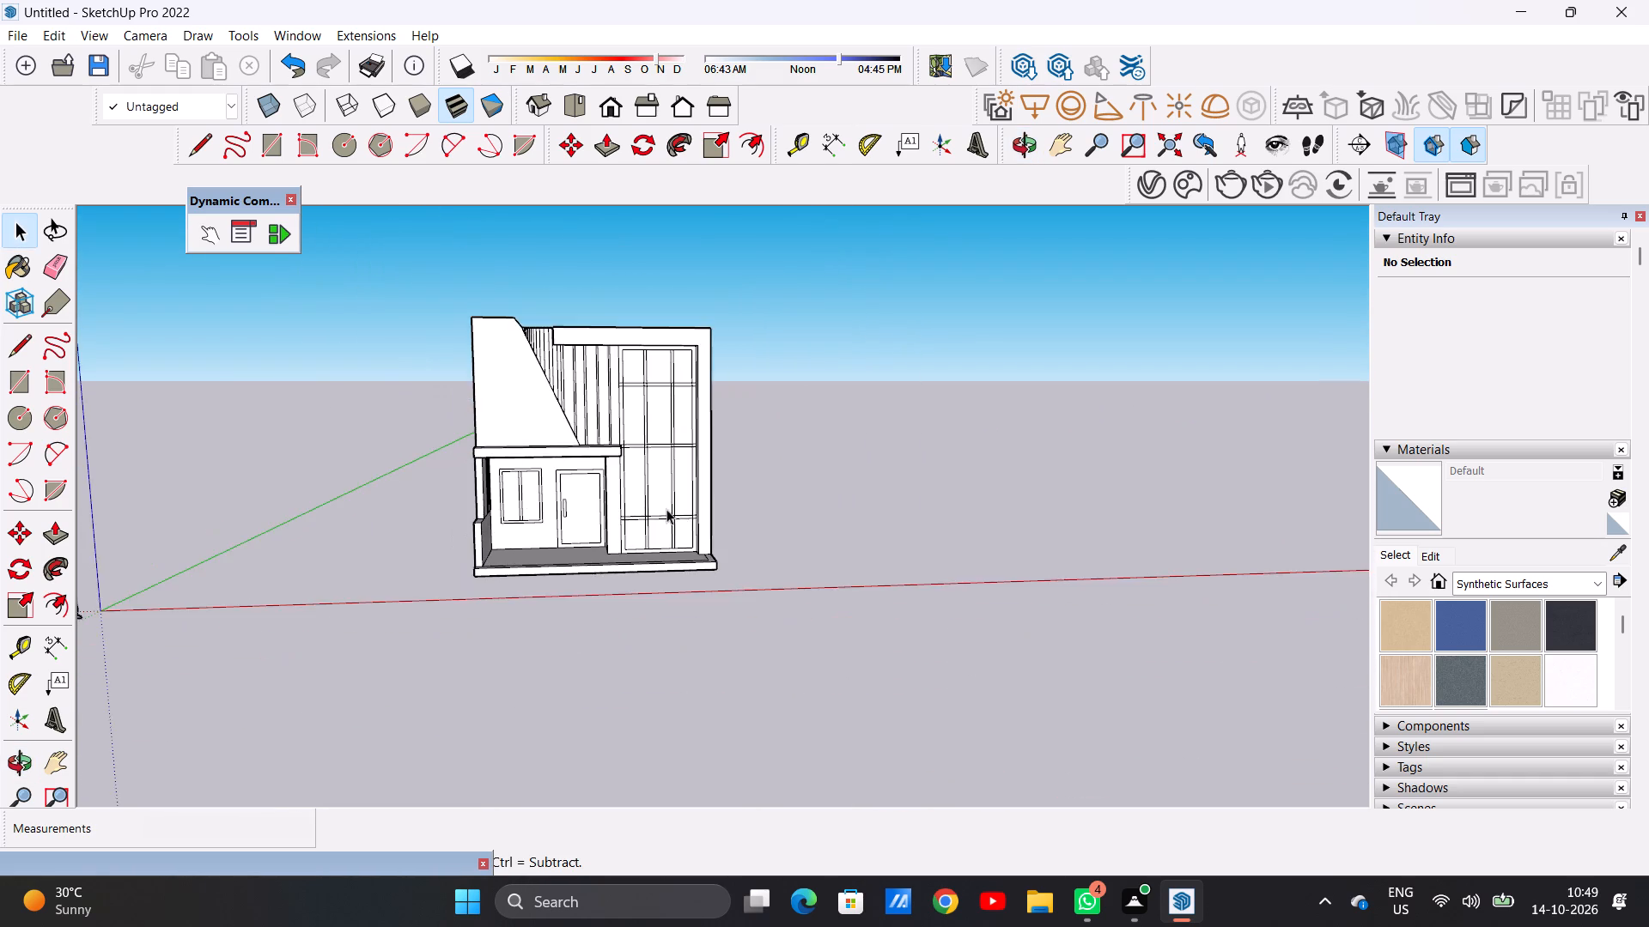
pyautogui.moveTo(654, 515); pyautogui.dragTo(574, 685, button='middle')
pyautogui.scroll(1, 574, 685)
pyautogui.scroll(13, 497, 544)
pyautogui.scroll(-8, 510, 566)
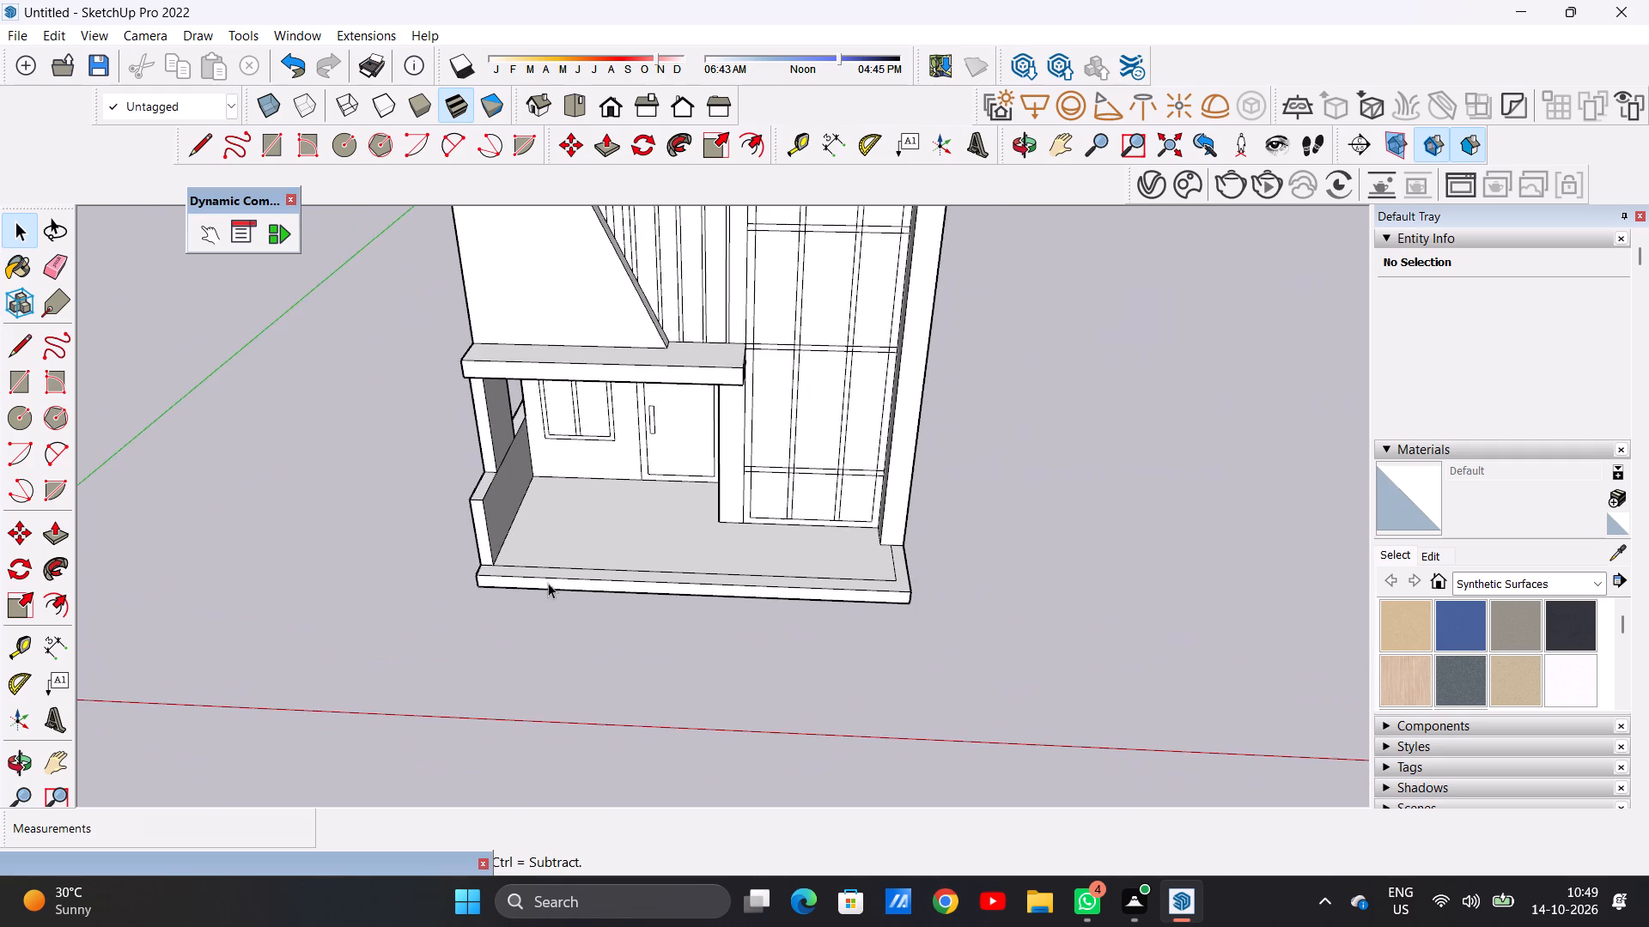
pyautogui.moveTo(548, 583); pyautogui.dragTo(800, 570, button='middle')
pyautogui.scroll(-5, 540, 532)
pyautogui.moveTo(563, 567); pyautogui.dragTo(563, 520, button='middle')
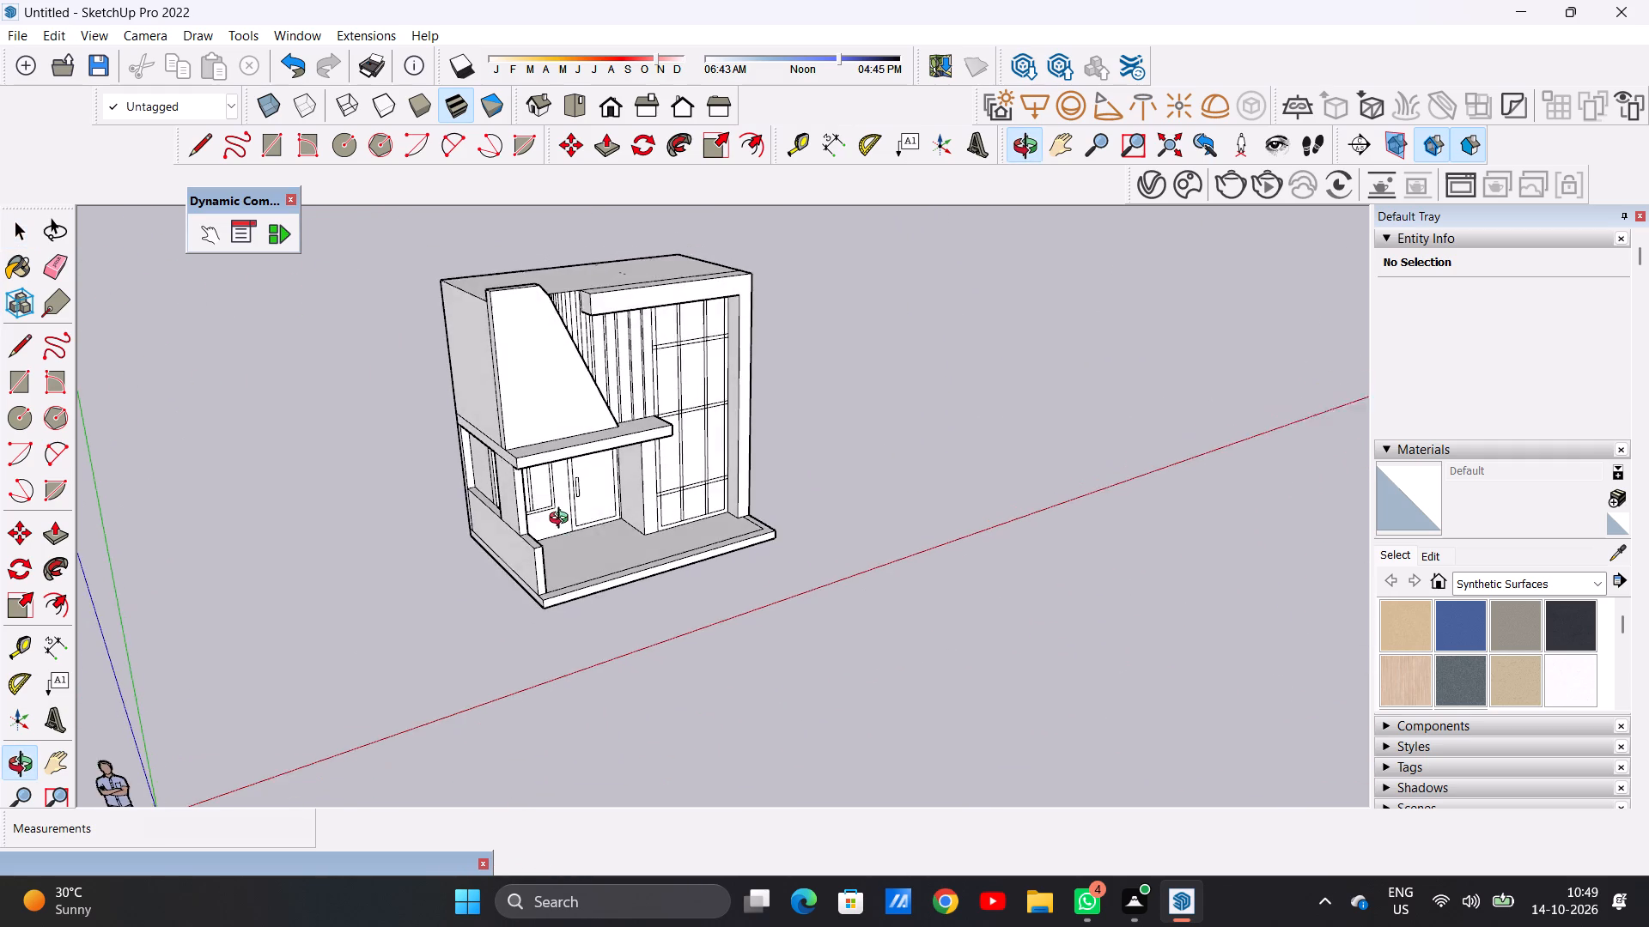
pyautogui.moveTo(563, 520); pyautogui.dragTo(561, 509, button='middle')
pyautogui.scroll(10, 634, 564)
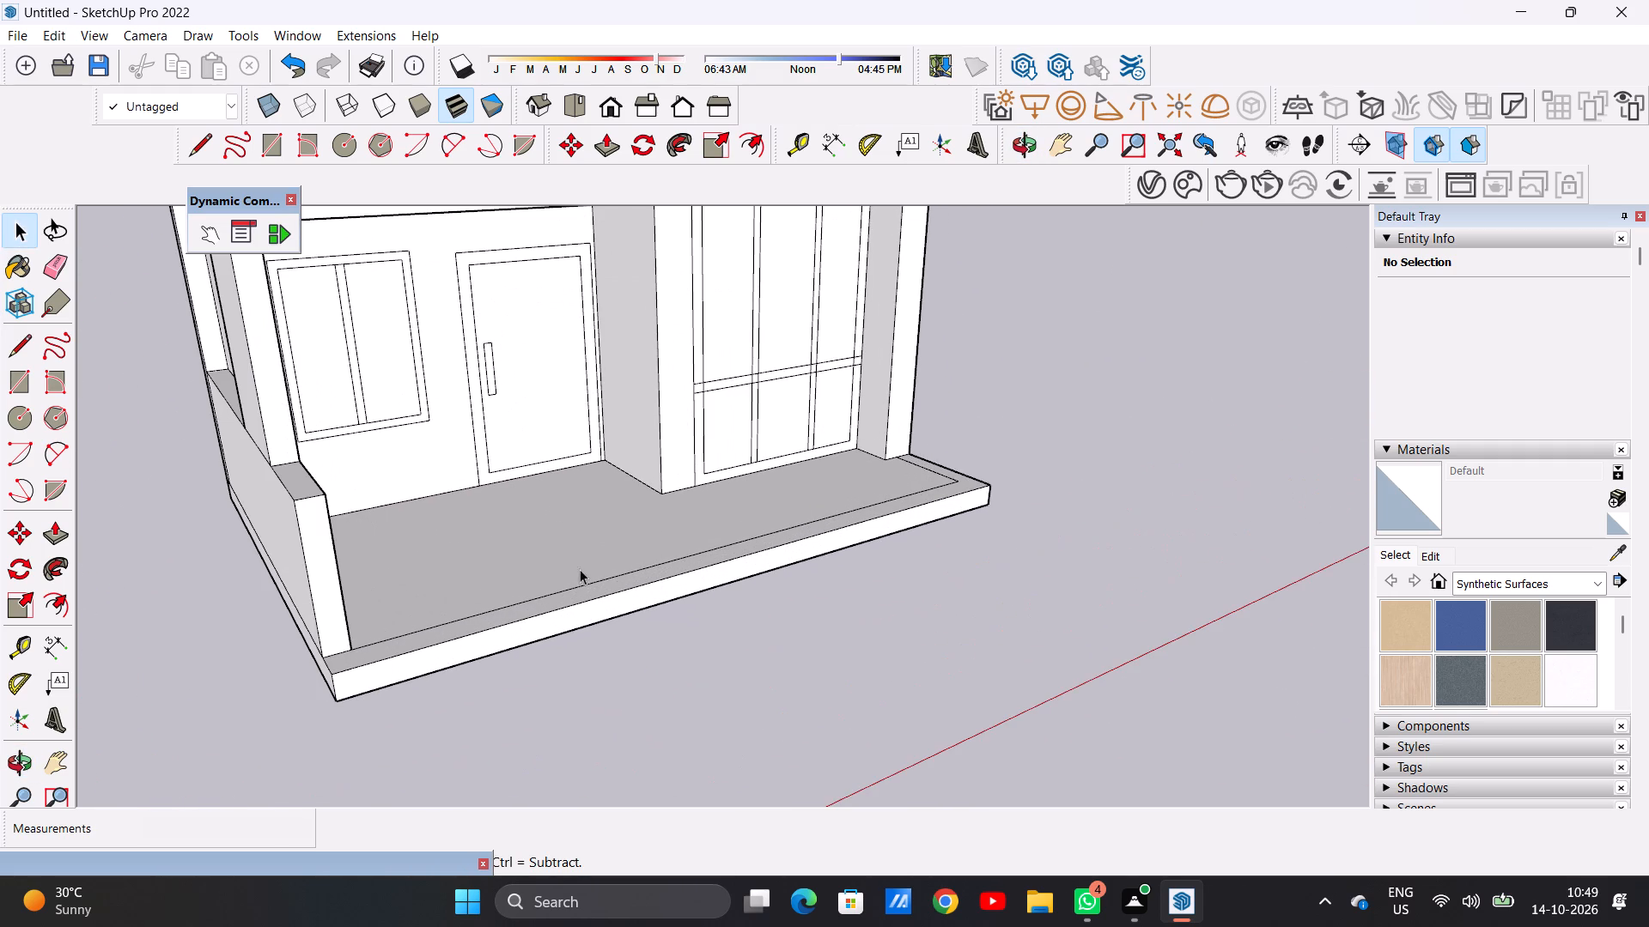
pyautogui.scroll(-3, 520, 615)
# Draw a short line across the porch floor's front border strip, just beside the end of the low side wall.
pyautogui.moveTo(581, 624); pyautogui.dragTo(388, 745, button='middle')
pyautogui.scroll(3, 399, 578)
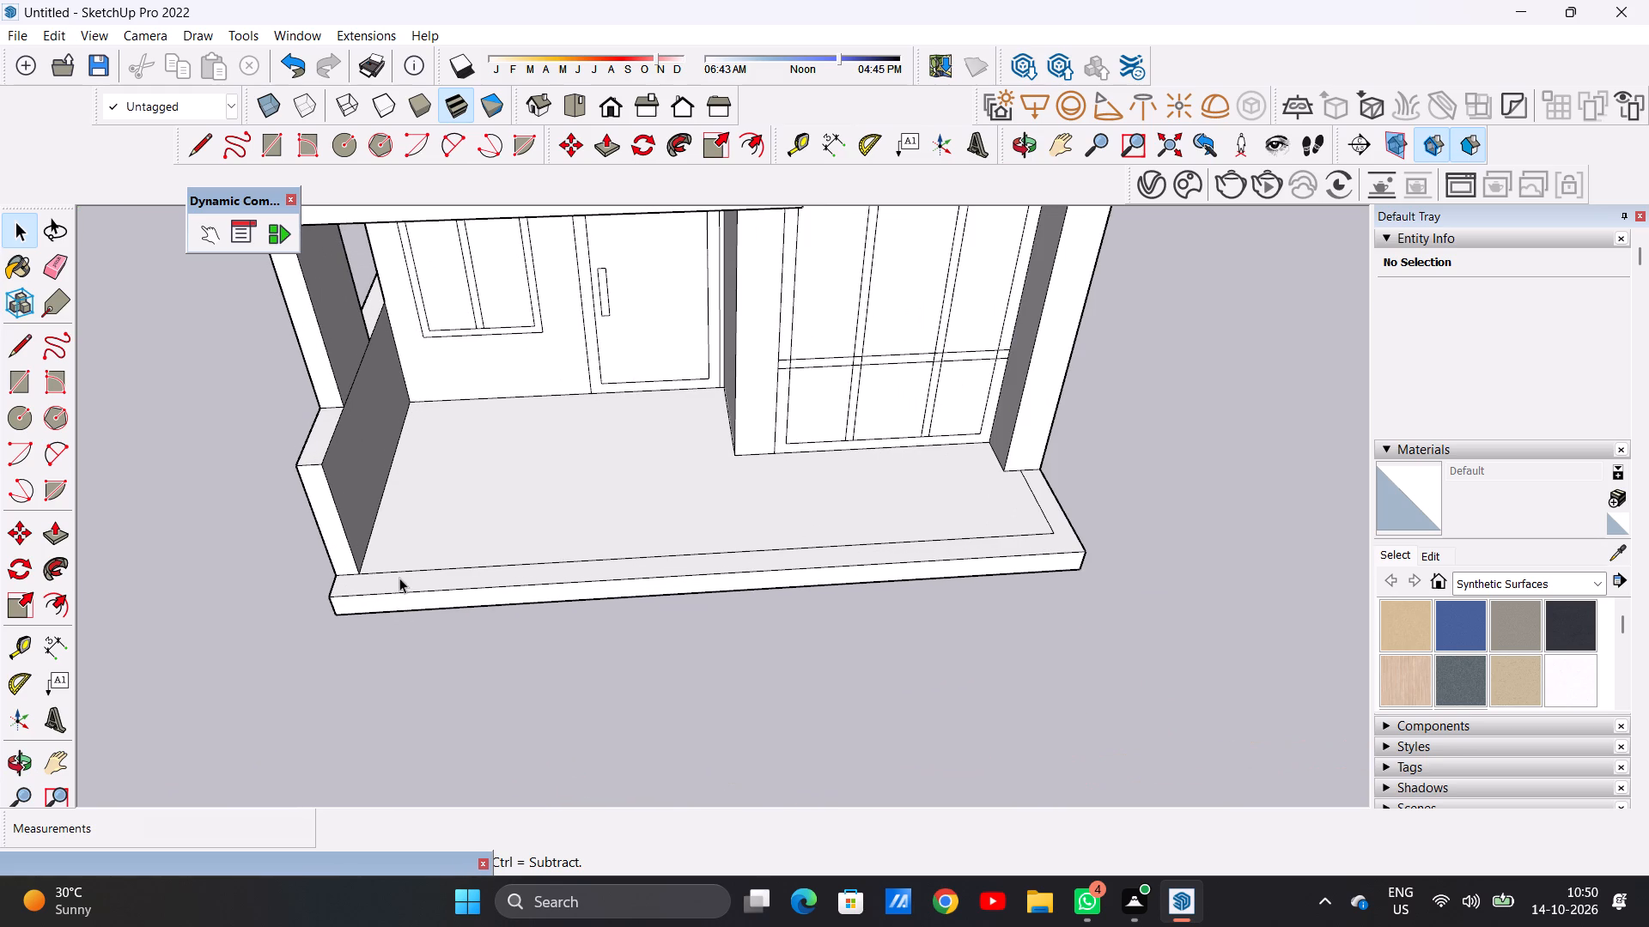
pyautogui.press('l')
pyautogui.scroll(7, 379, 568)
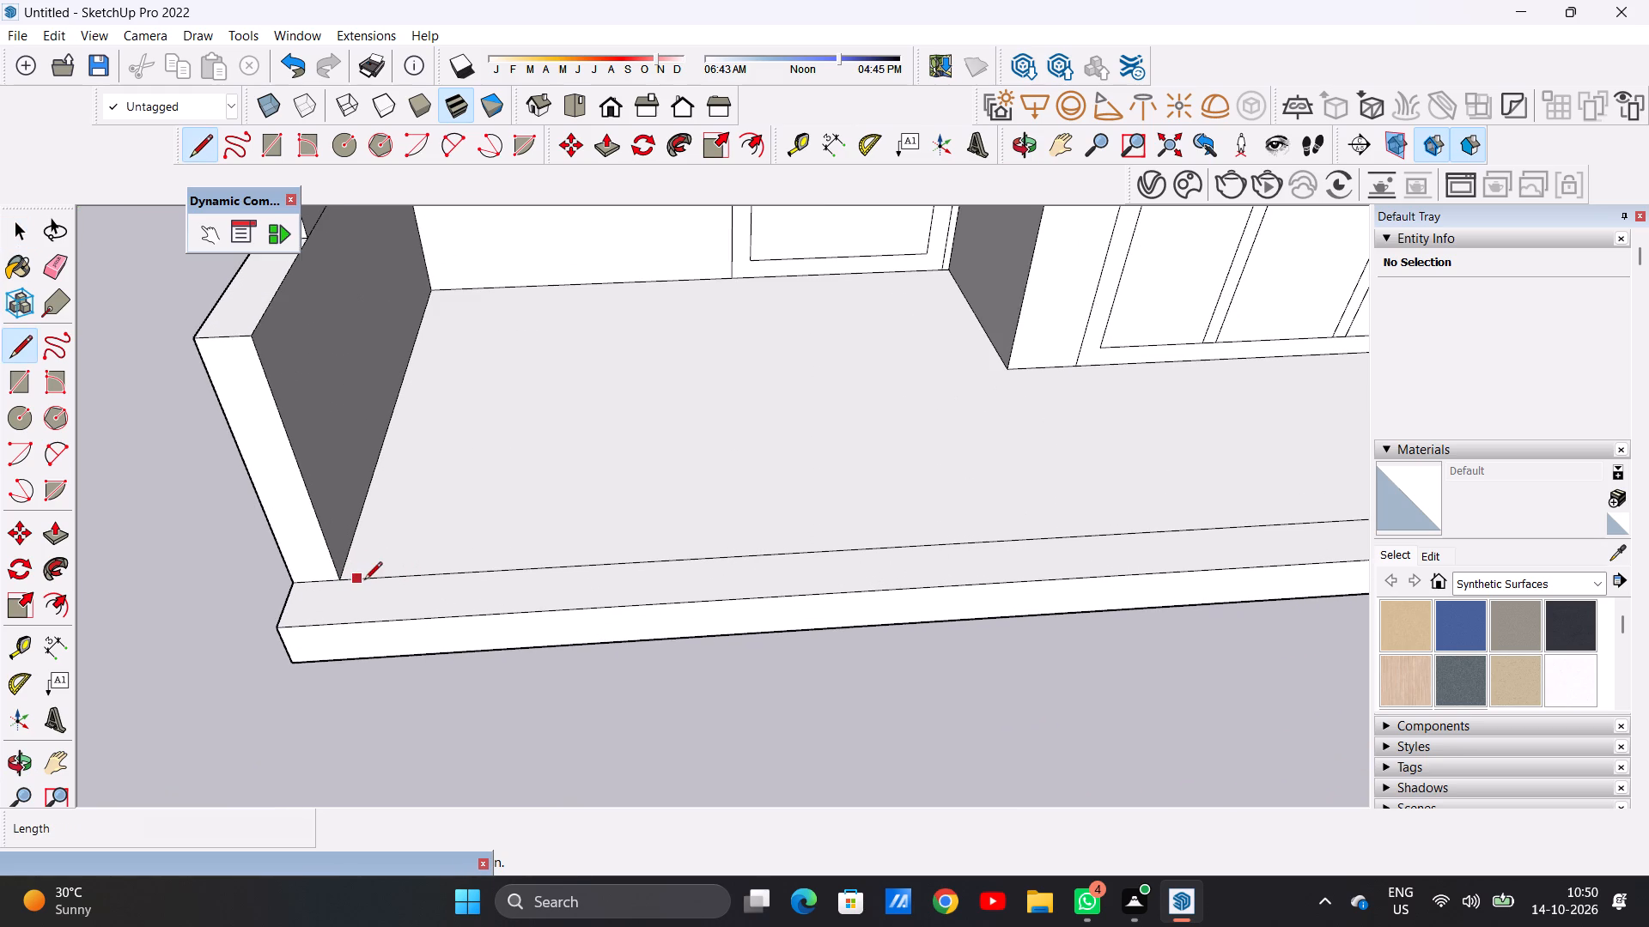
pyautogui.click(386, 574)
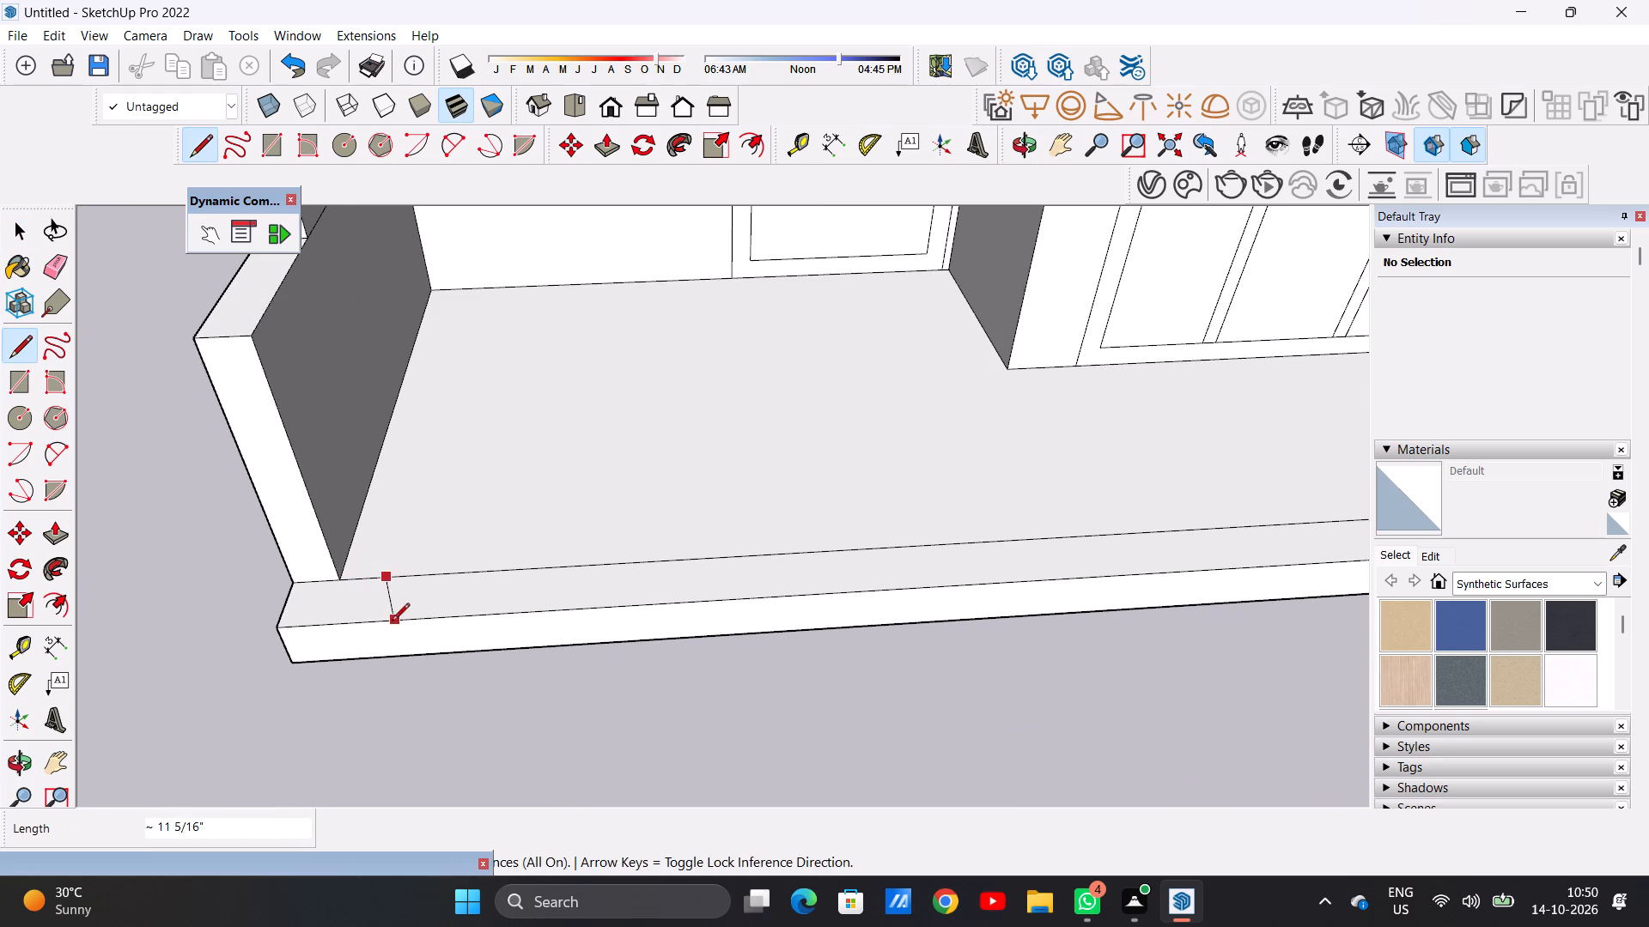
pyautogui.click(374, 627)
pyautogui.press('space')
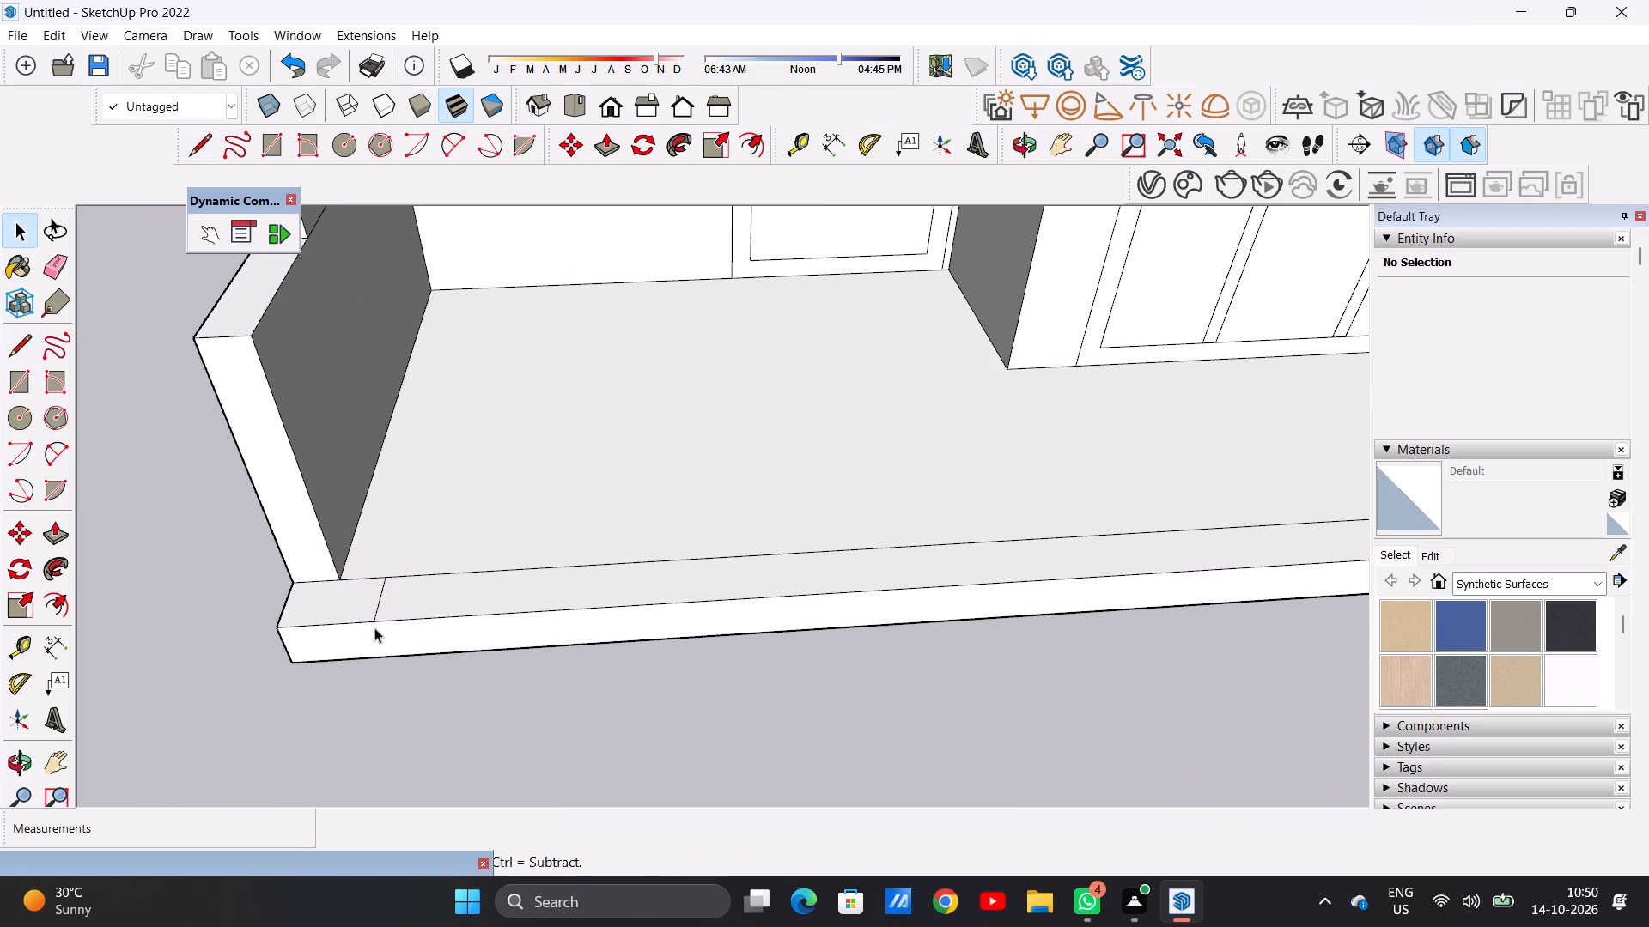
# Push/Pull the small corner piece of the border strip up 4' 1 3/8", level with the top of the low side wall.
pyautogui.write('P')
pyautogui.scroll(-6, 347, 622)
pyautogui.moveTo(318, 644); pyautogui.dragTo(541, 496, button='middle')
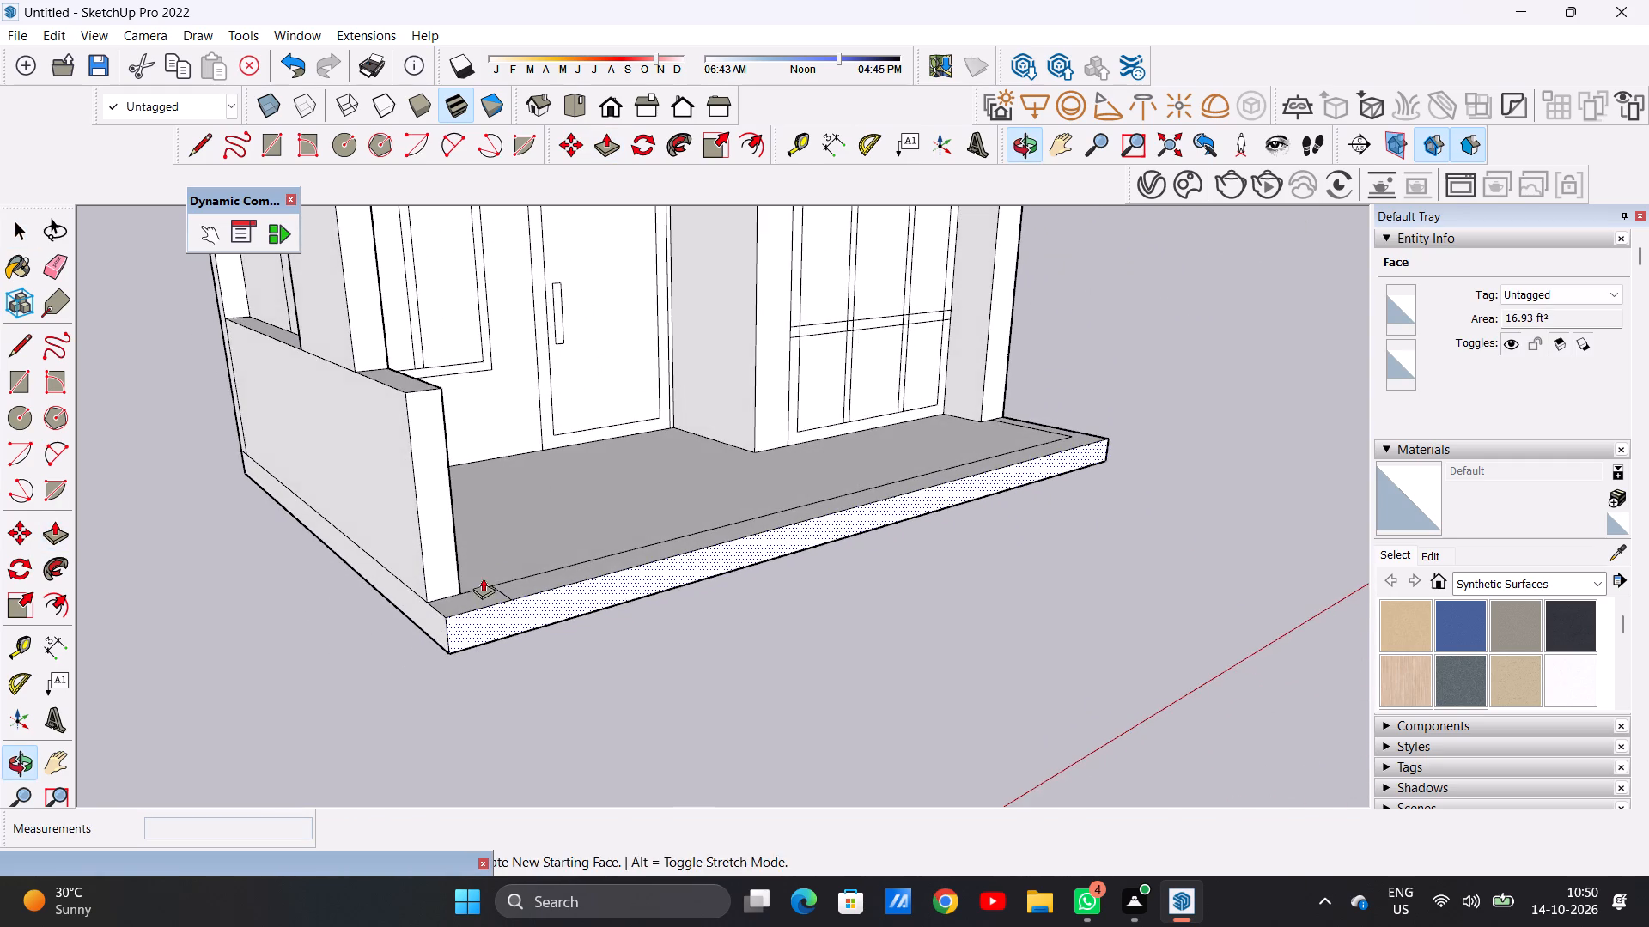
pyautogui.moveTo(483, 578); pyautogui.dragTo(545, 676, button='middle')
pyautogui.scroll(7, 551, 705)
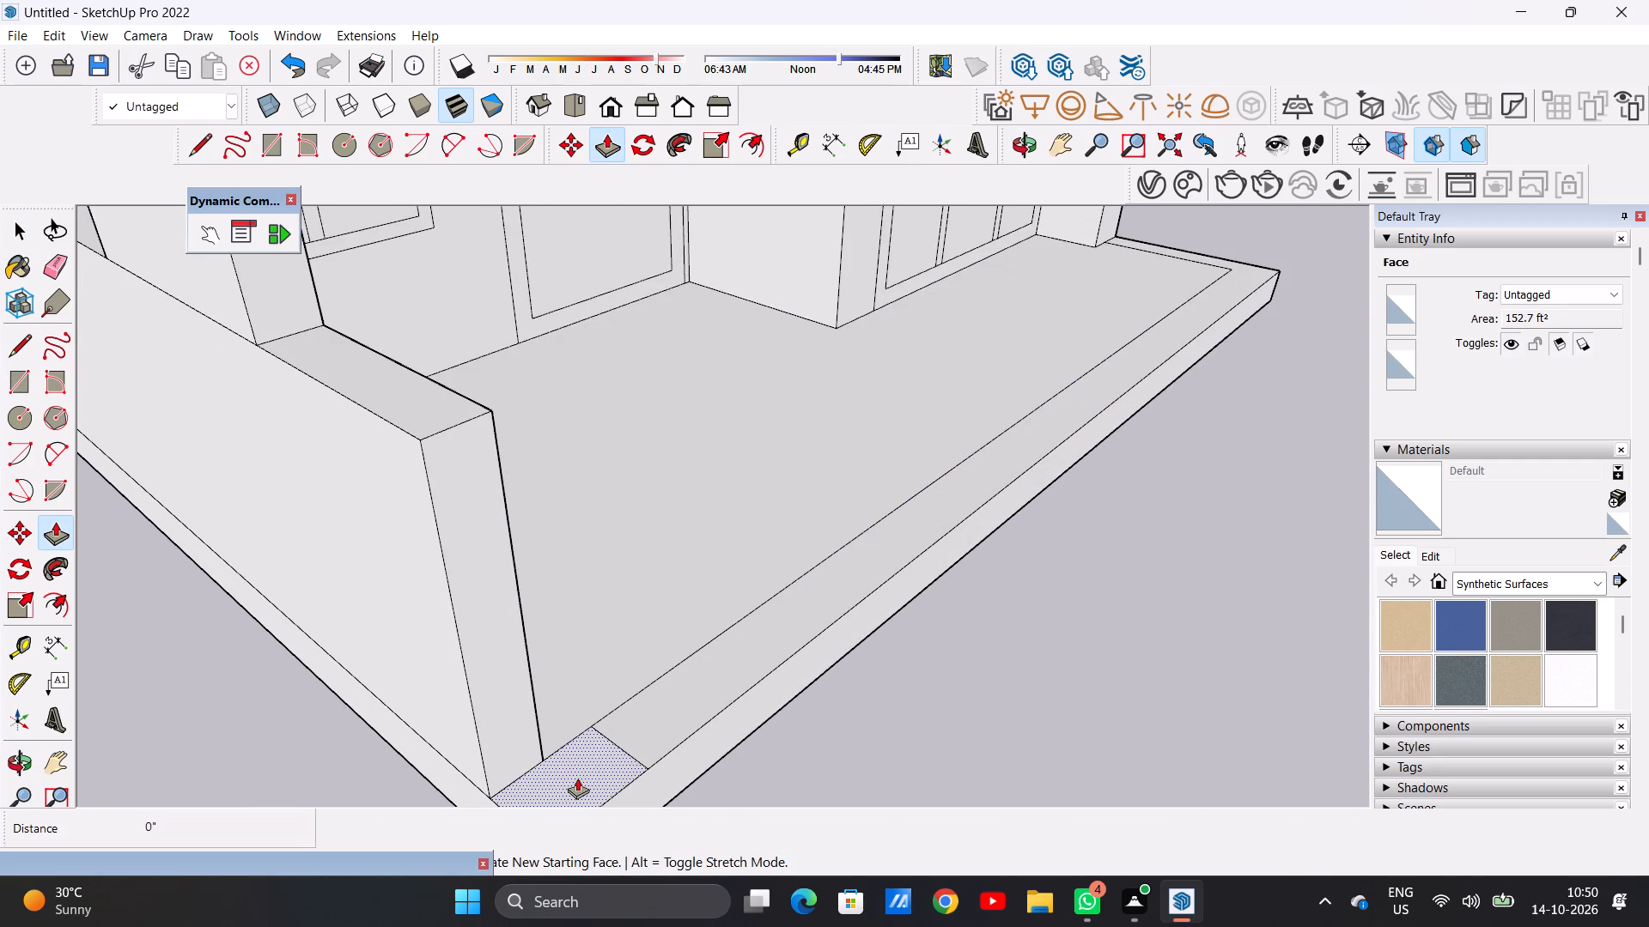
pyautogui.click(577, 778)
pyautogui.scroll(-8, 549, 694)
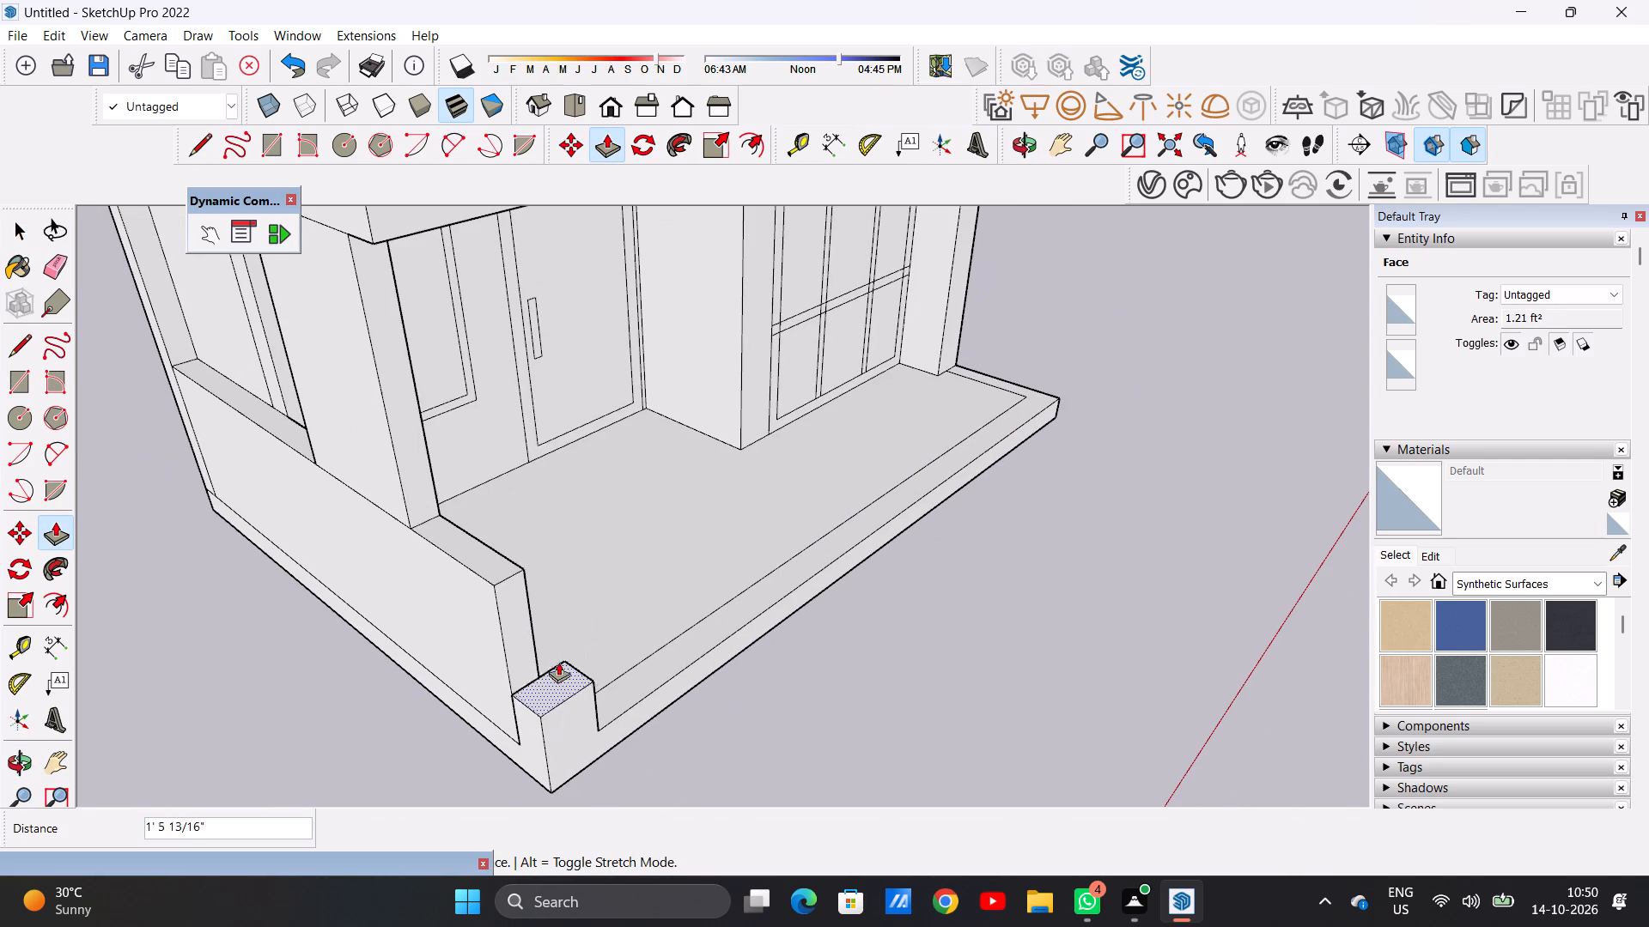
pyautogui.click(492, 583)
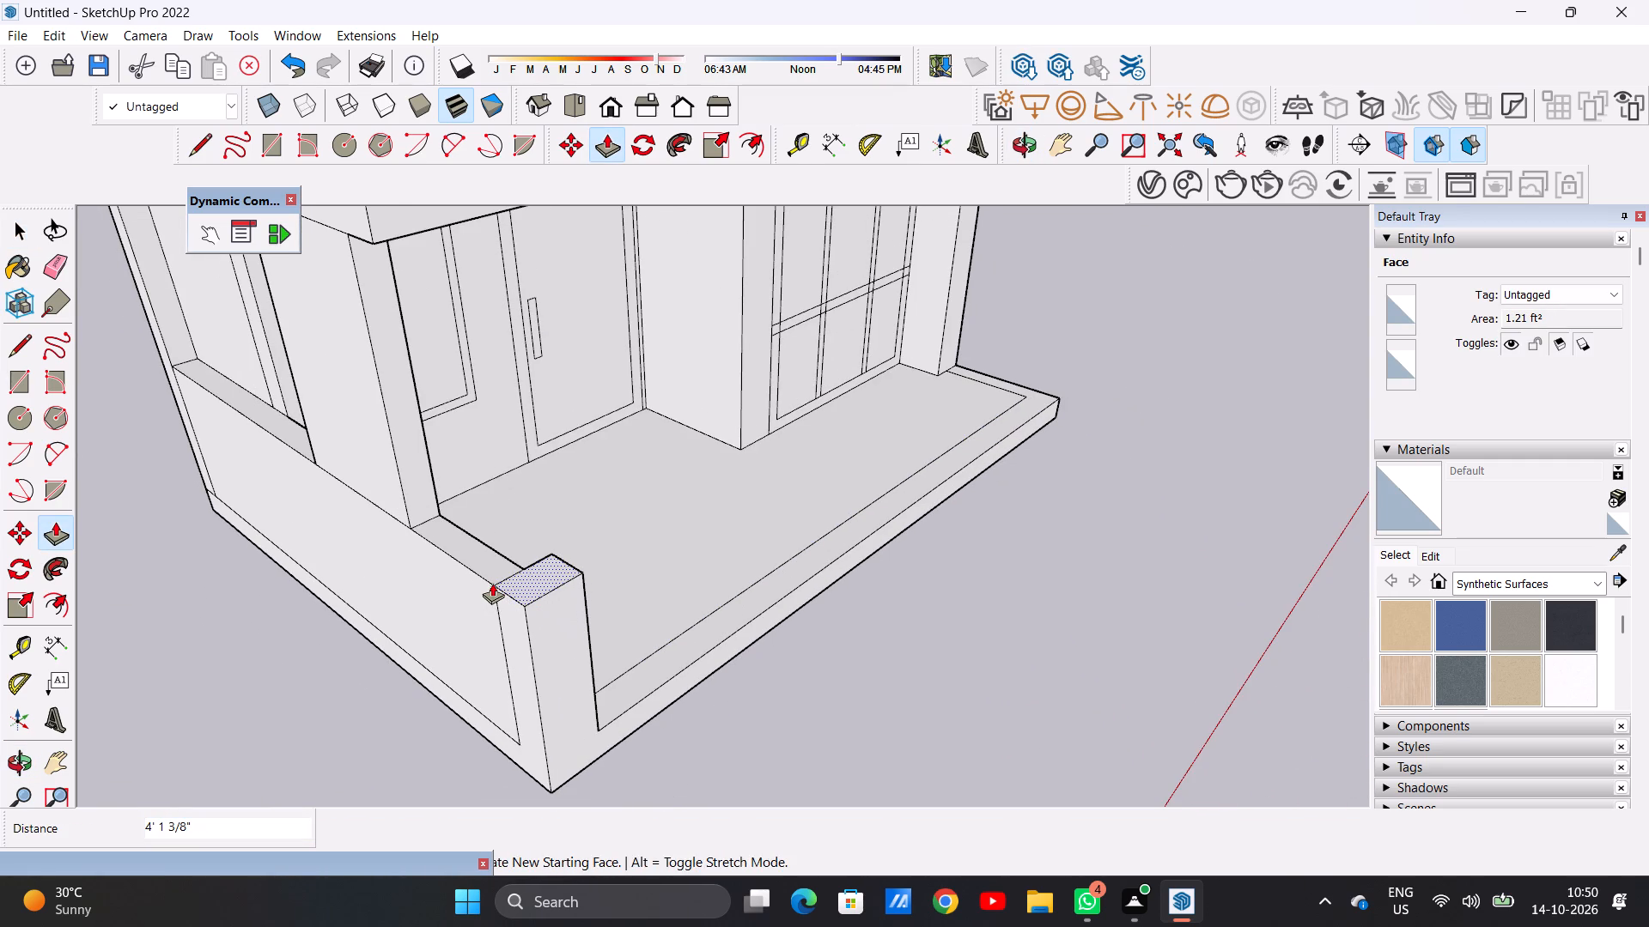
pyautogui.press('space')
# Push/Pull the top of the porch corner post up another 2 3/4", above the low side wall.
pyautogui.scroll(-7, 533, 634)
pyautogui.moveTo(636, 632); pyautogui.dragTo(431, 531, button='middle')
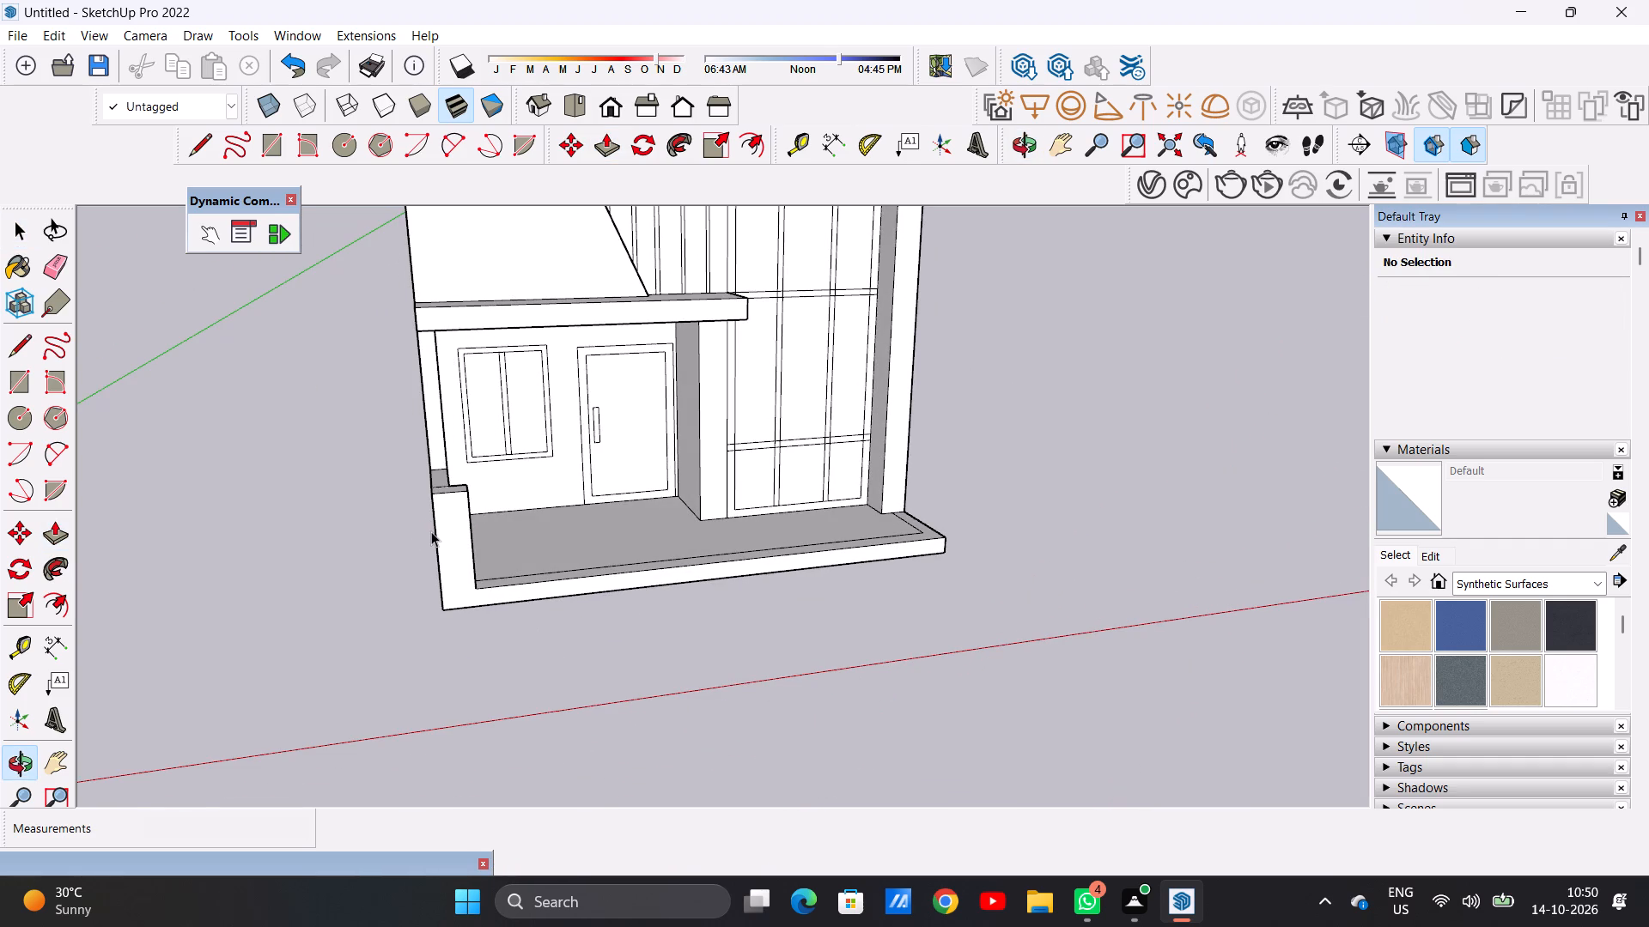
pyautogui.moveTo(522, 483); pyautogui.dragTo(402, 664, button='middle')
pyautogui.scroll(12, 423, 530)
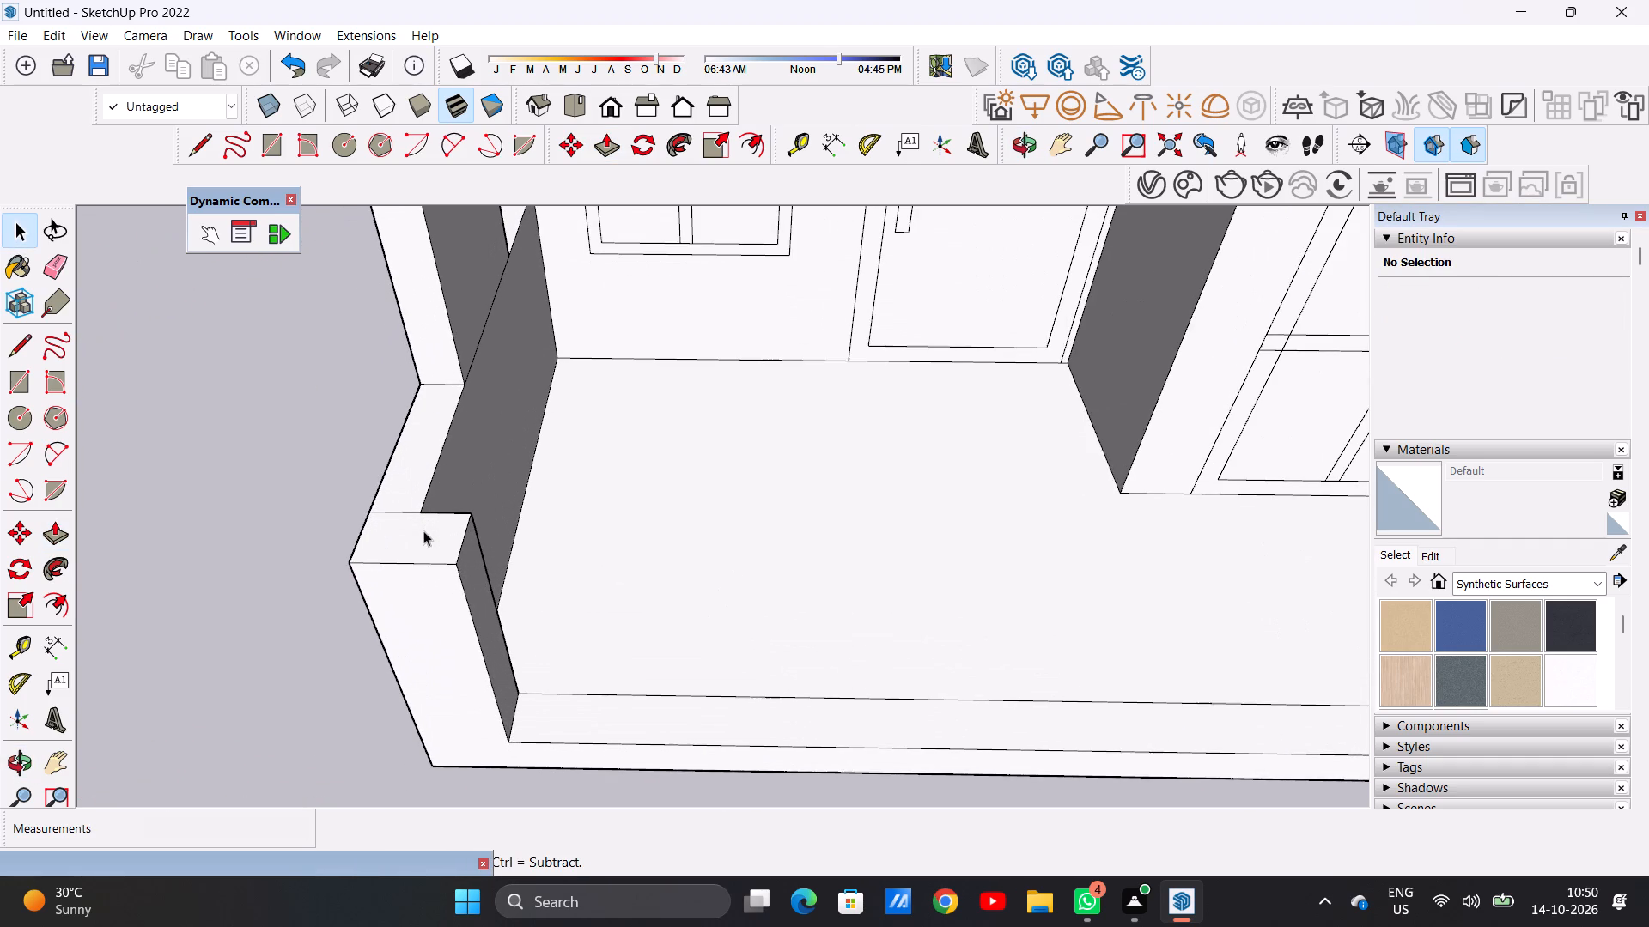
pyautogui.press('p')
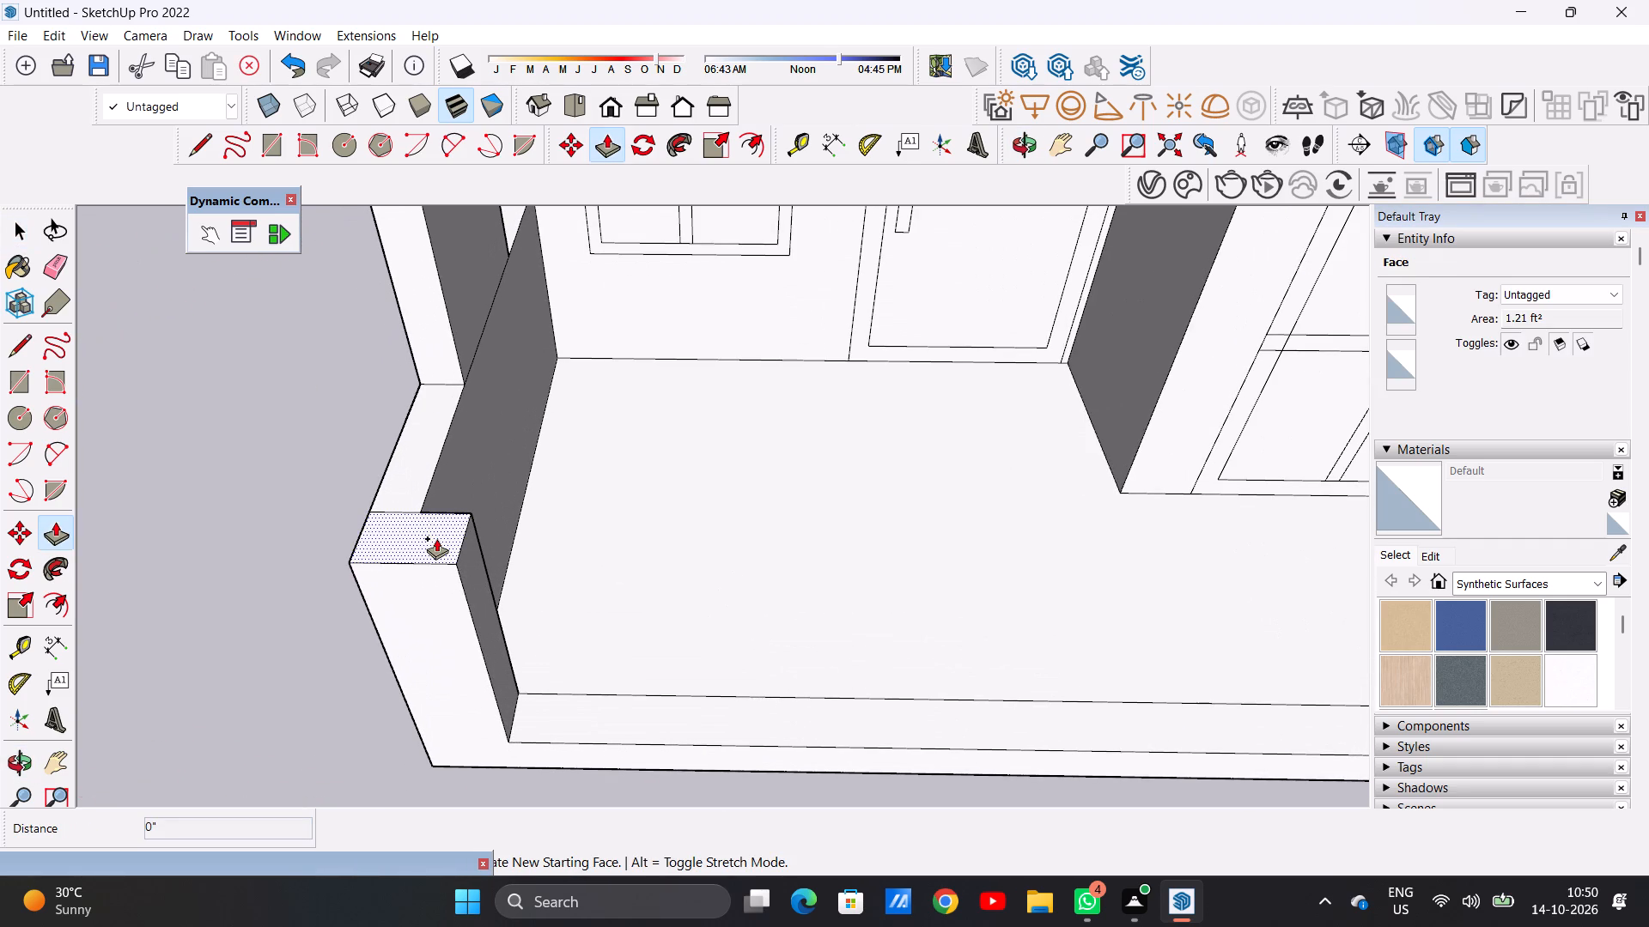
pyautogui.click(436, 538)
pyautogui.click(440, 524)
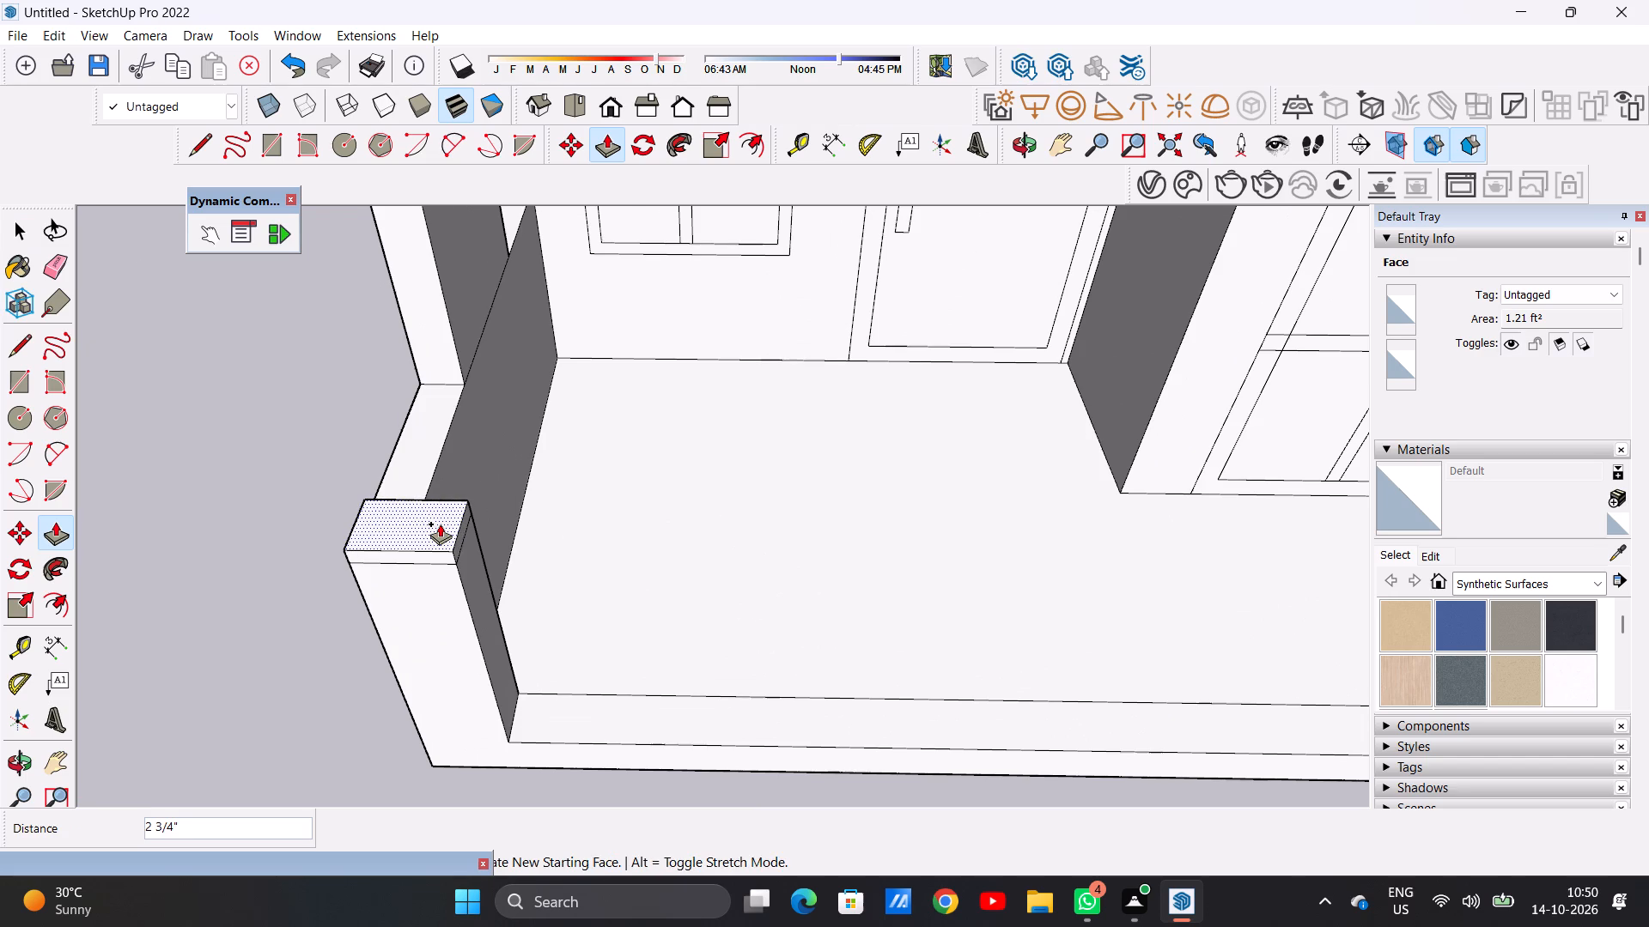
pyautogui.press('space')
# Draw a line about 10 13/16" long across the front border strip, aligned with the wall corner between the door and tower panel.
pyautogui.scroll(-5, 455, 609)
pyautogui.moveTo(442, 631); pyautogui.dragTo(448, 457, button='middle')
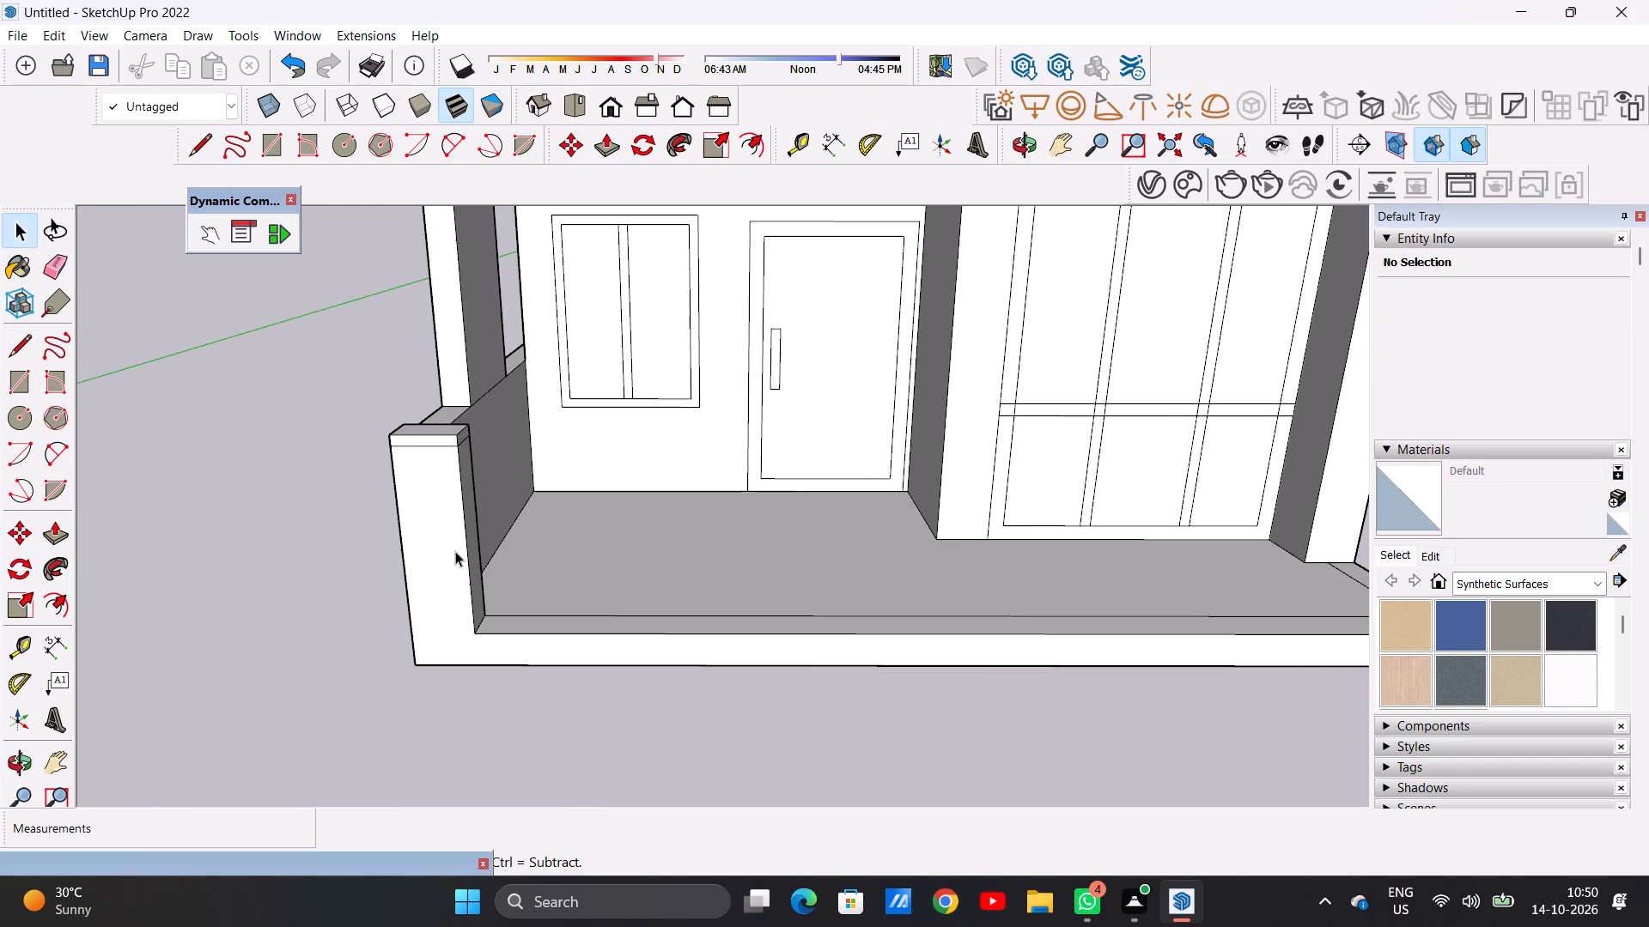
pyautogui.scroll(-3, 461, 597)
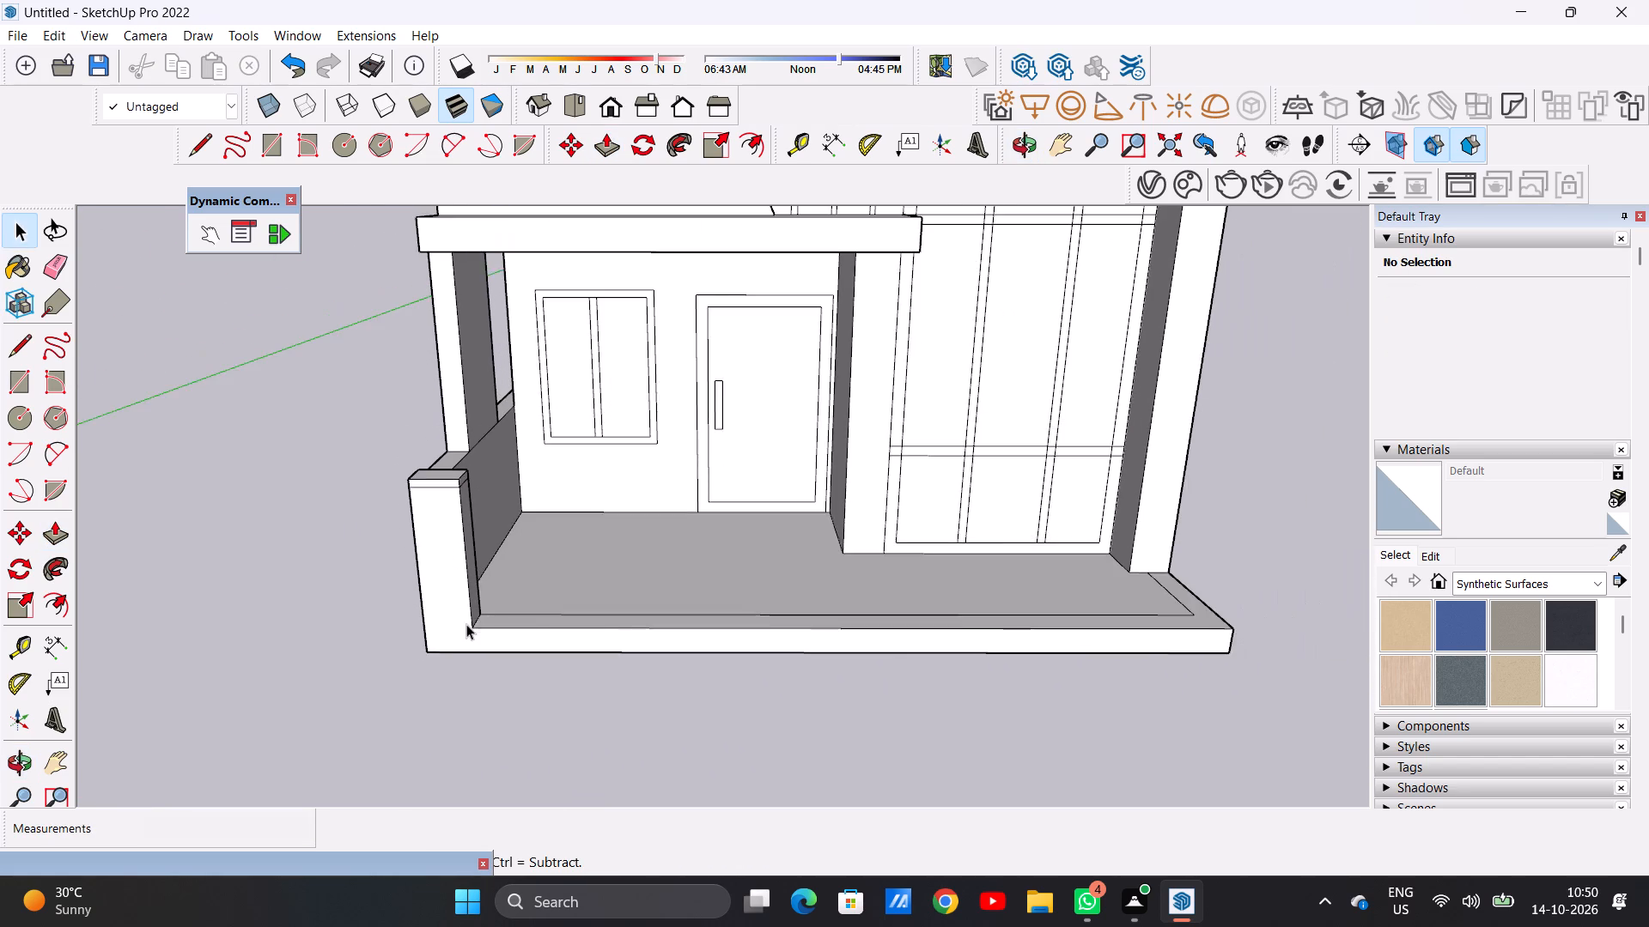
pyautogui.scroll(-6, 466, 624)
pyautogui.moveTo(733, 685); pyautogui.dragTo(655, 748, button='middle')
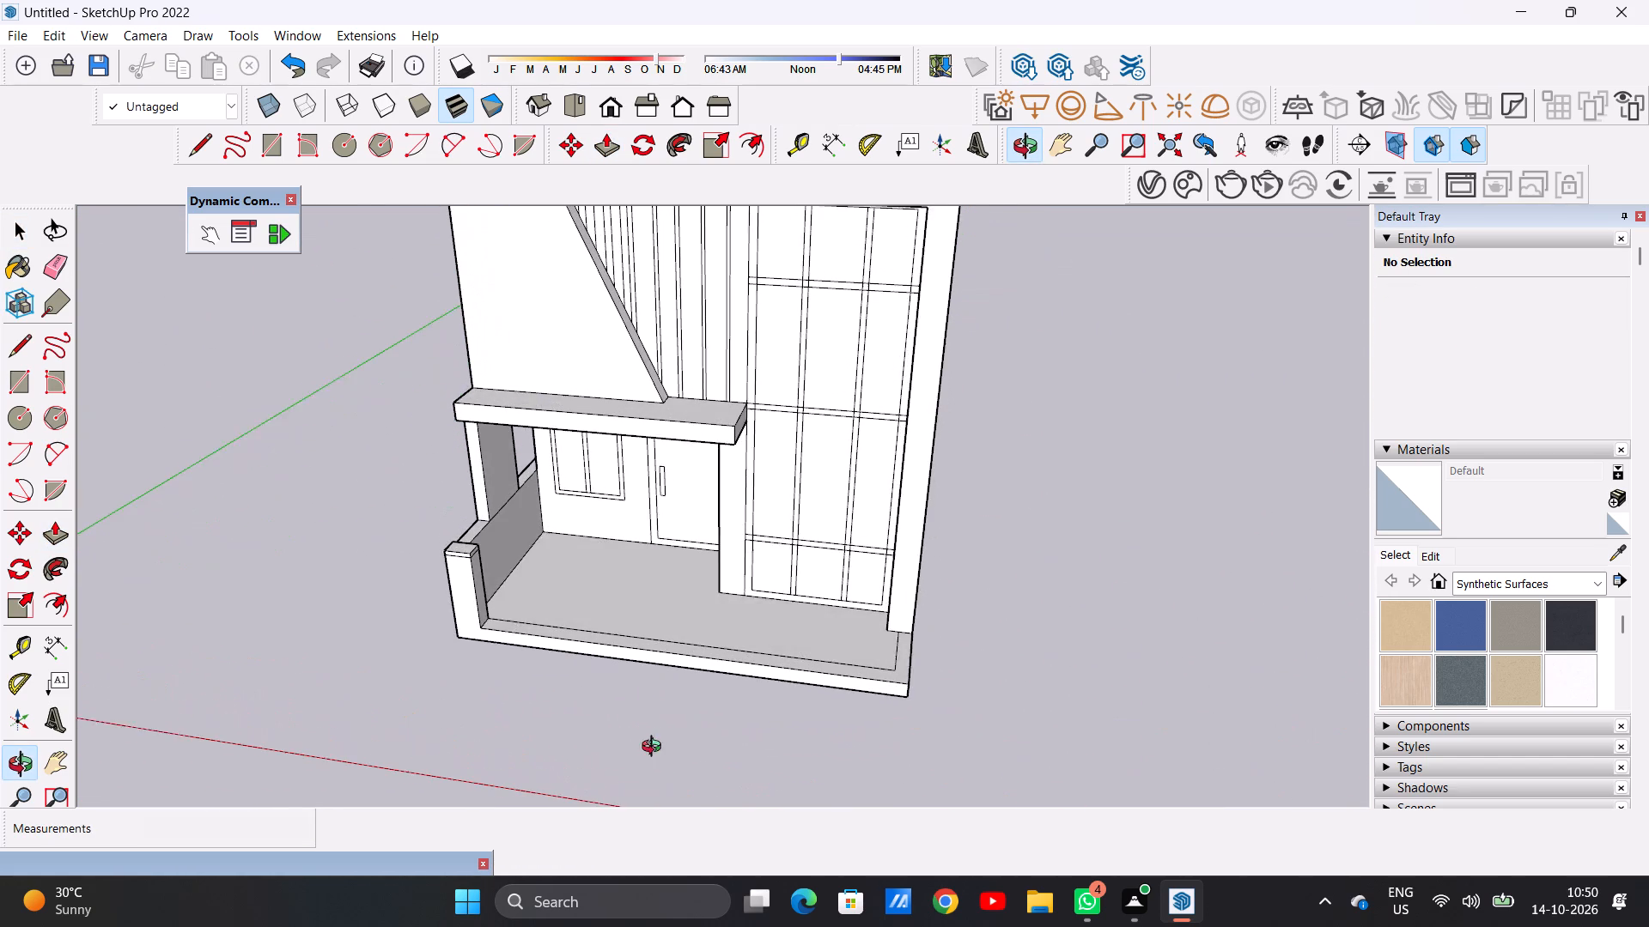
pyautogui.moveTo(655, 748); pyautogui.dragTo(668, 755, button='middle')
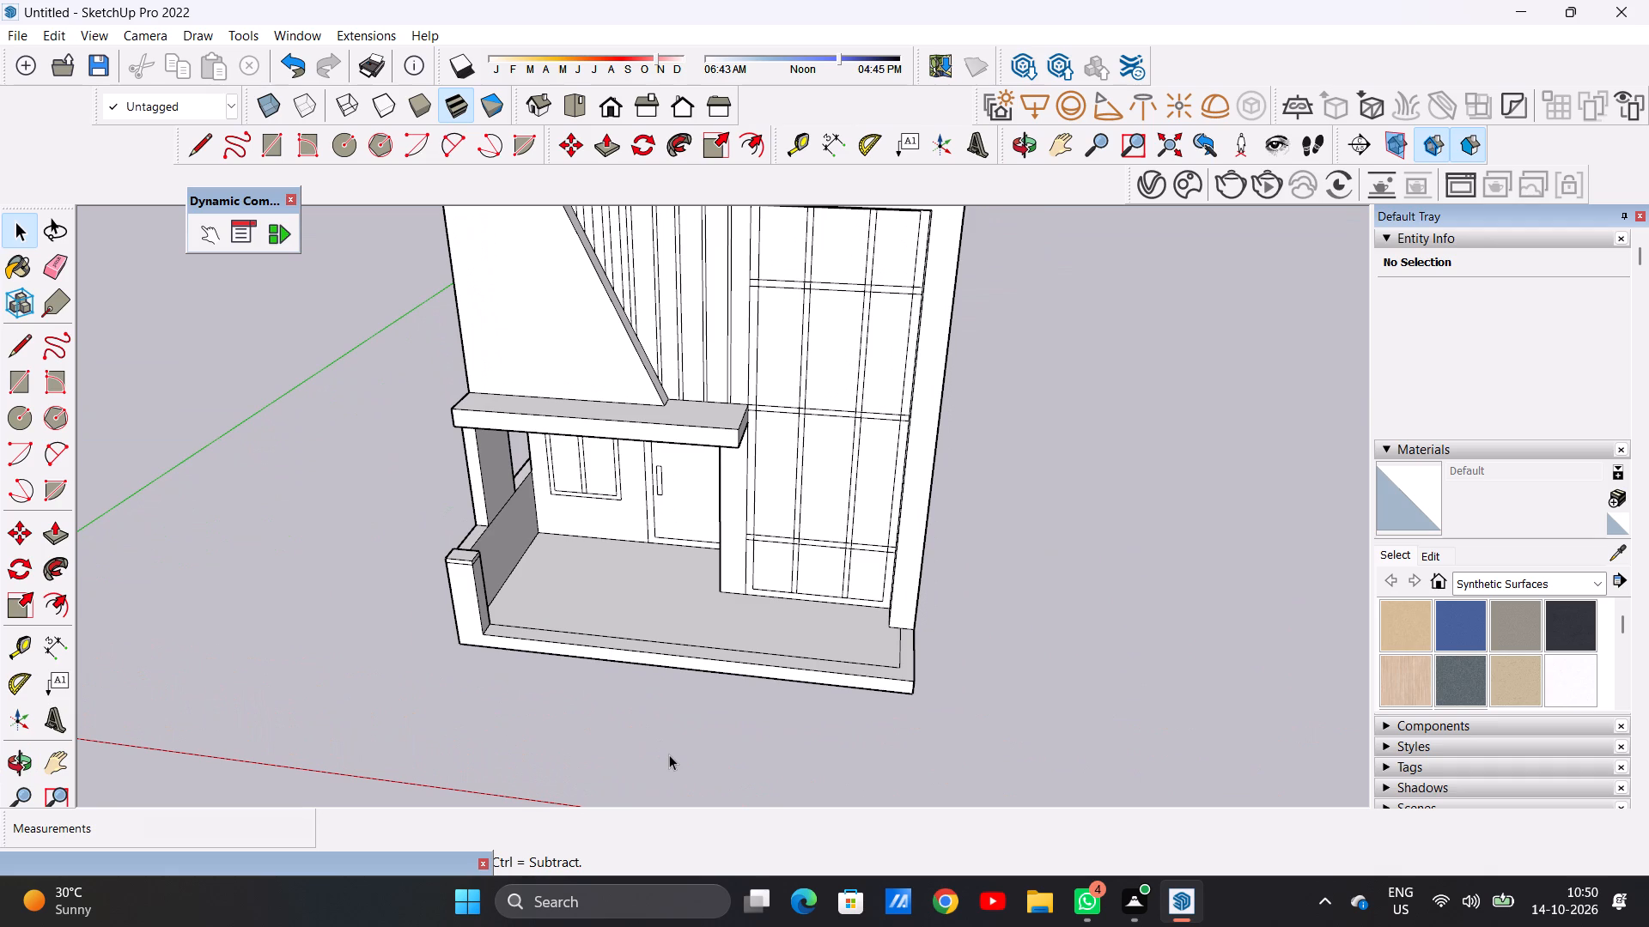
pyautogui.press('l')
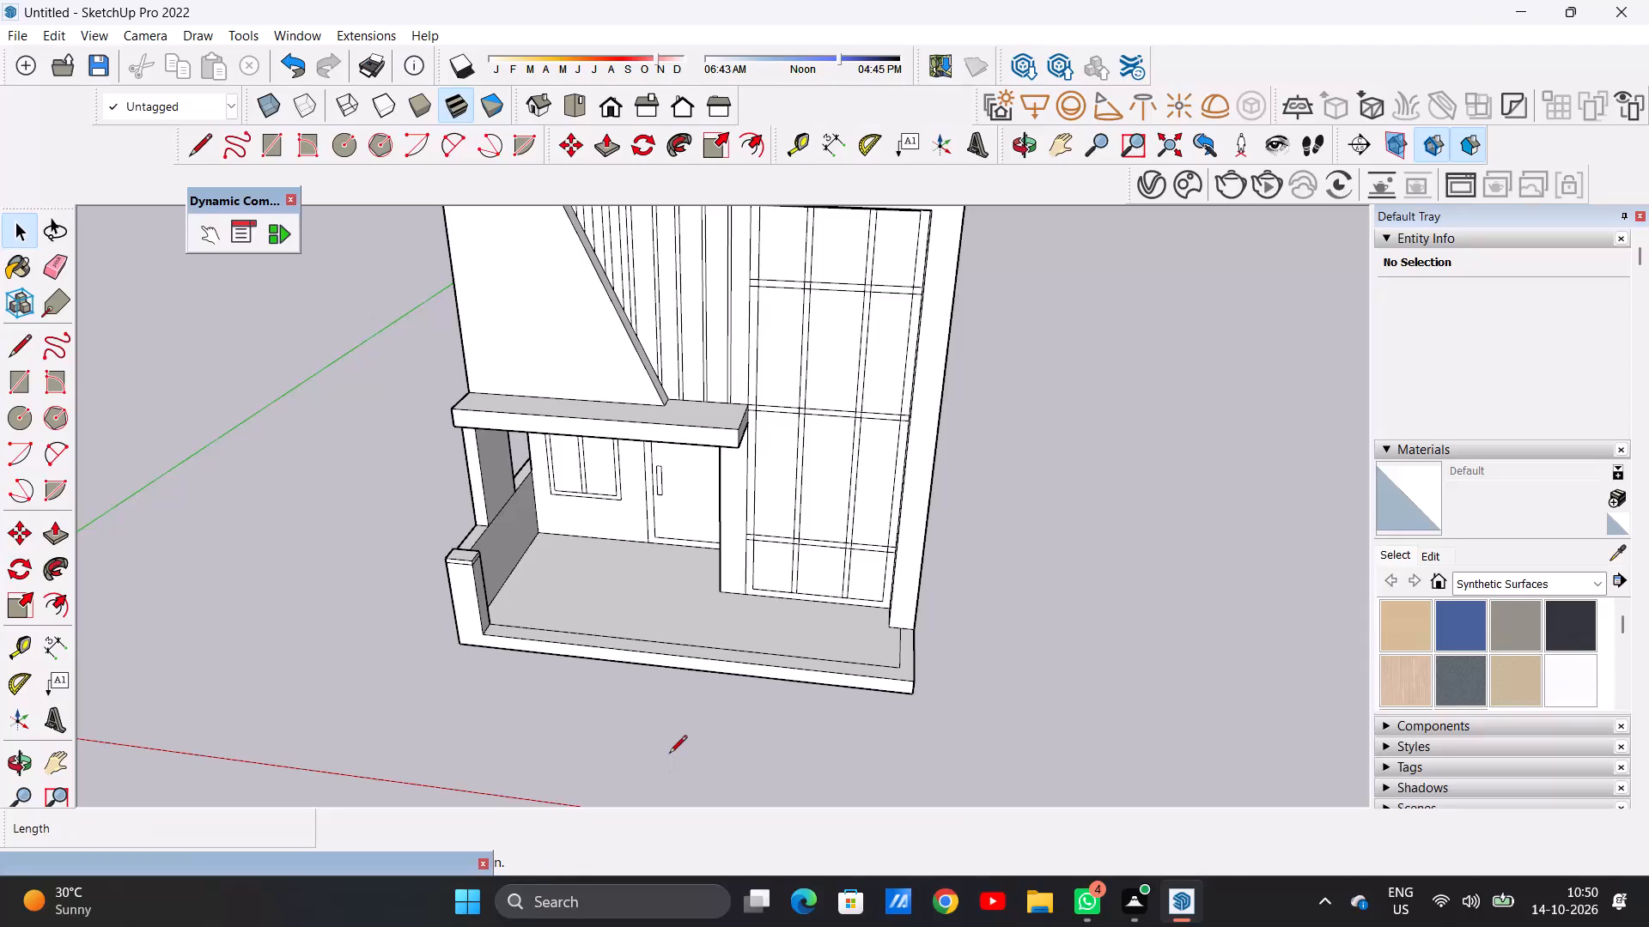
pyautogui.moveTo(535, 657); pyautogui.dragTo(664, 792, button='middle')
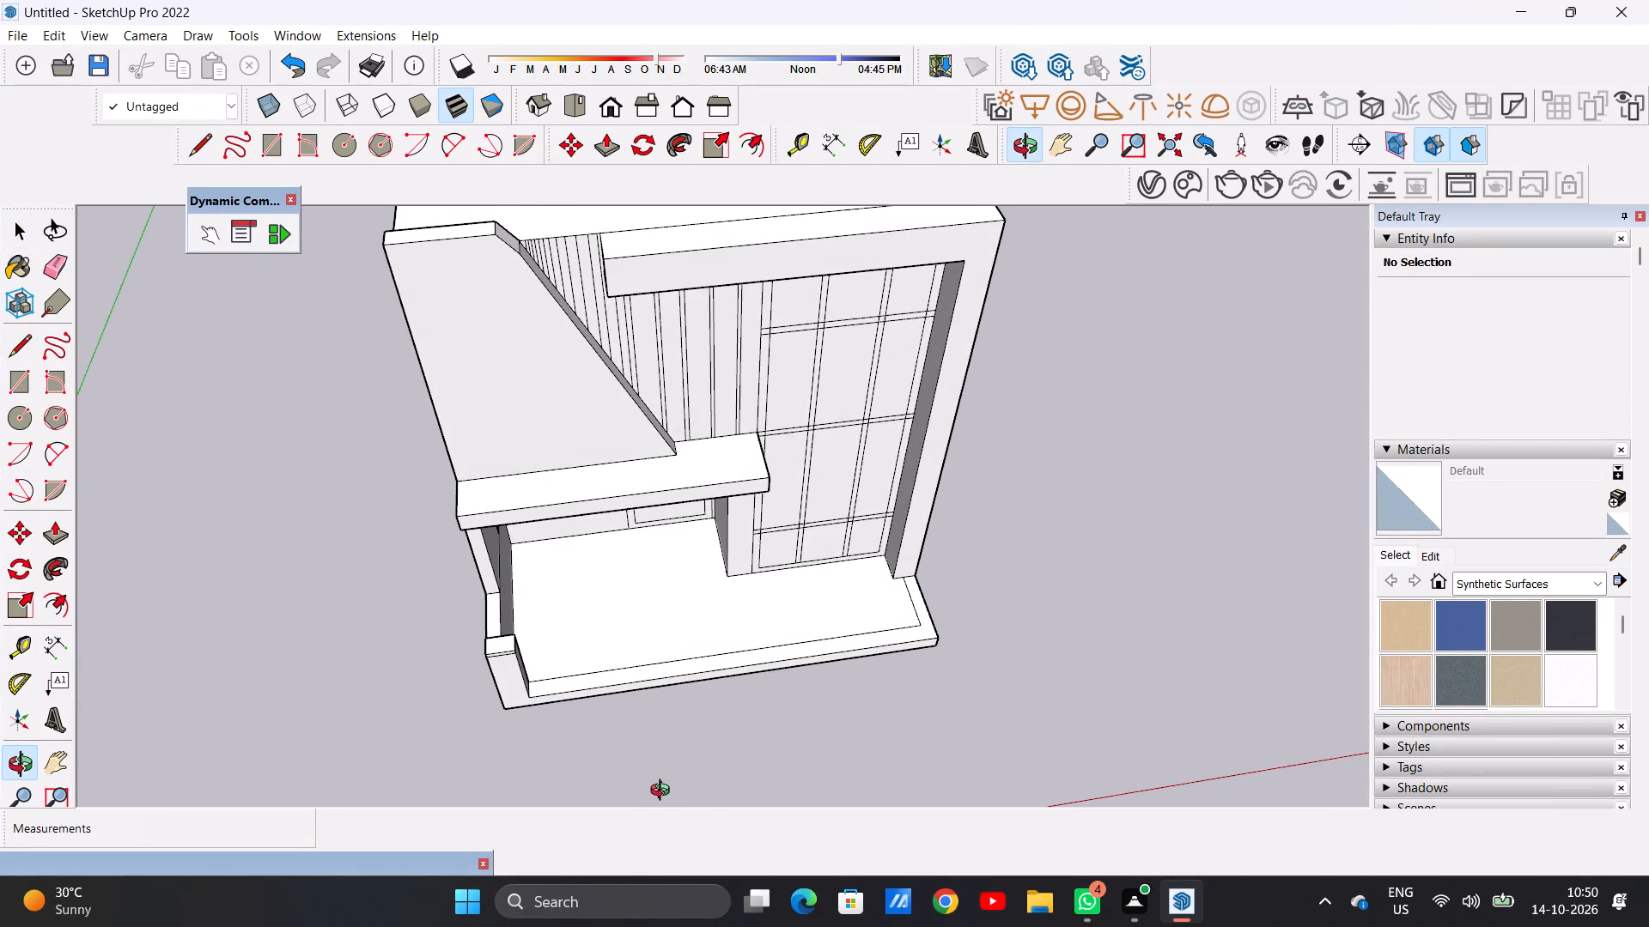
pyautogui.moveTo(664, 792); pyautogui.dragTo(603, 816, button='middle')
pyautogui.scroll(2, 712, 648)
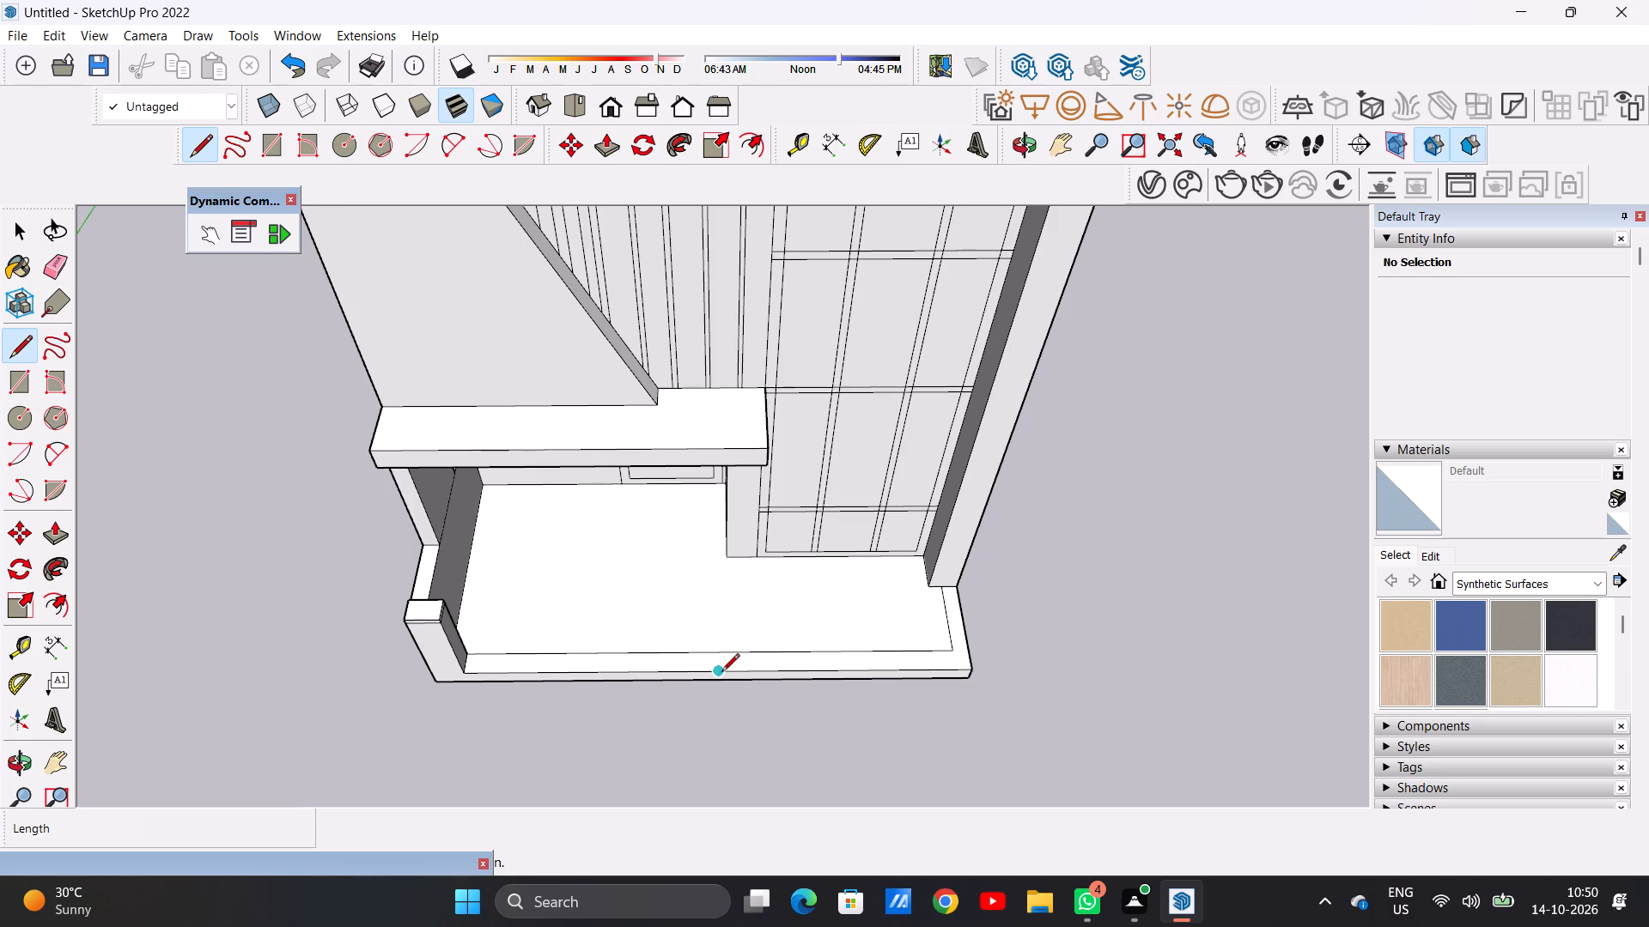
pyautogui.scroll(3, 721, 685)
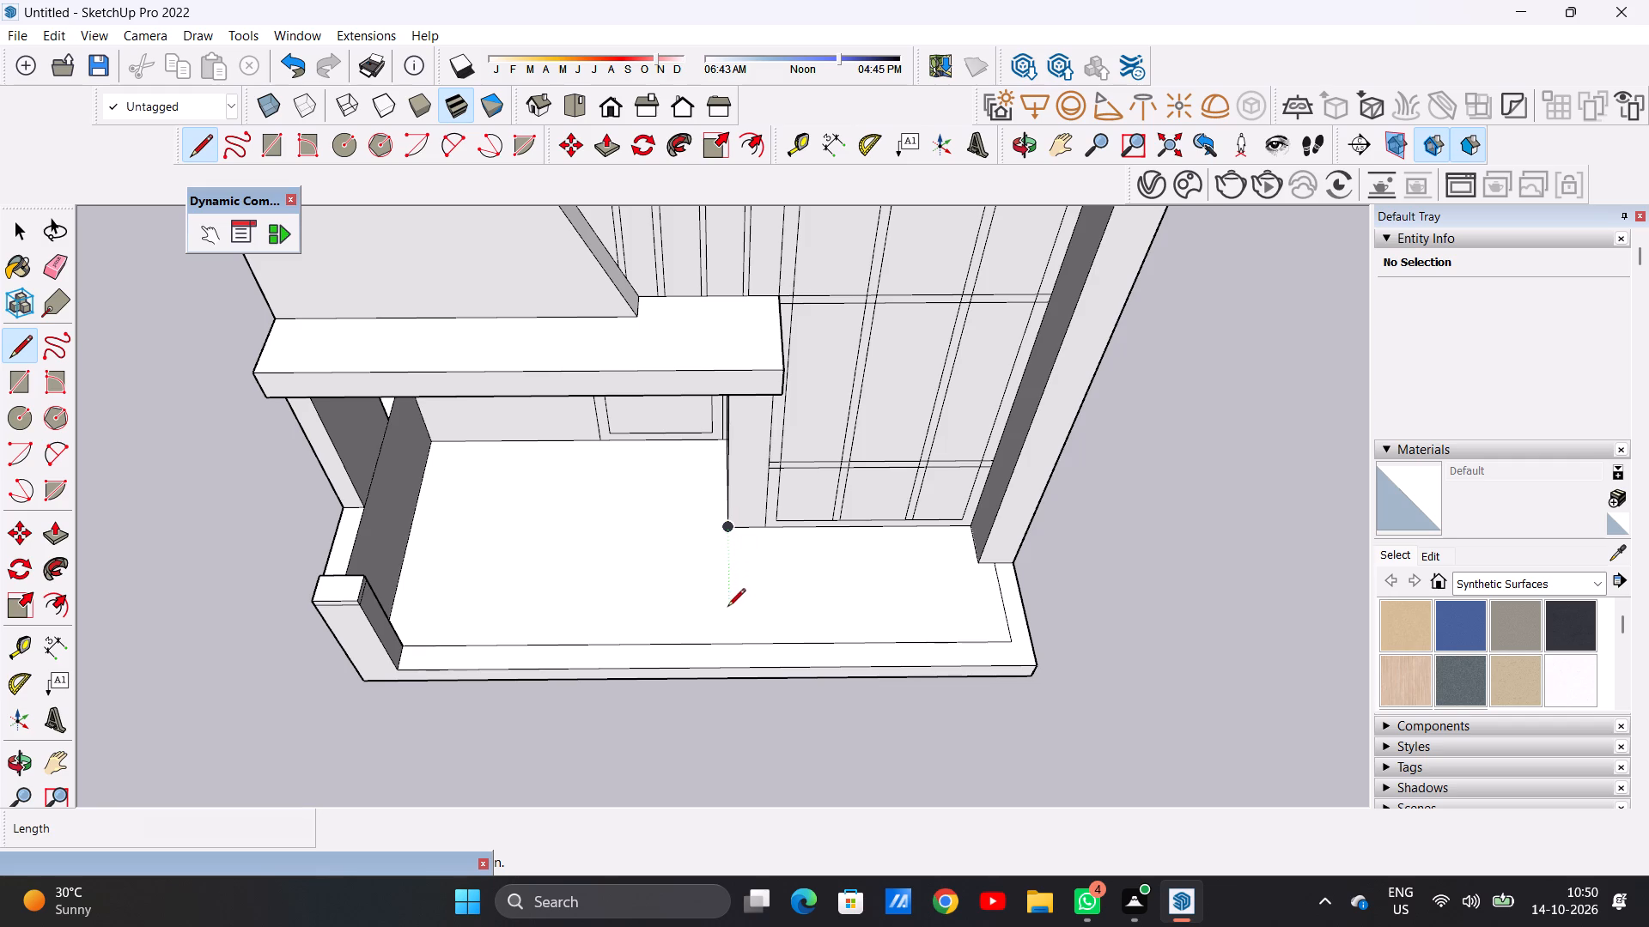
pyautogui.click(729, 639)
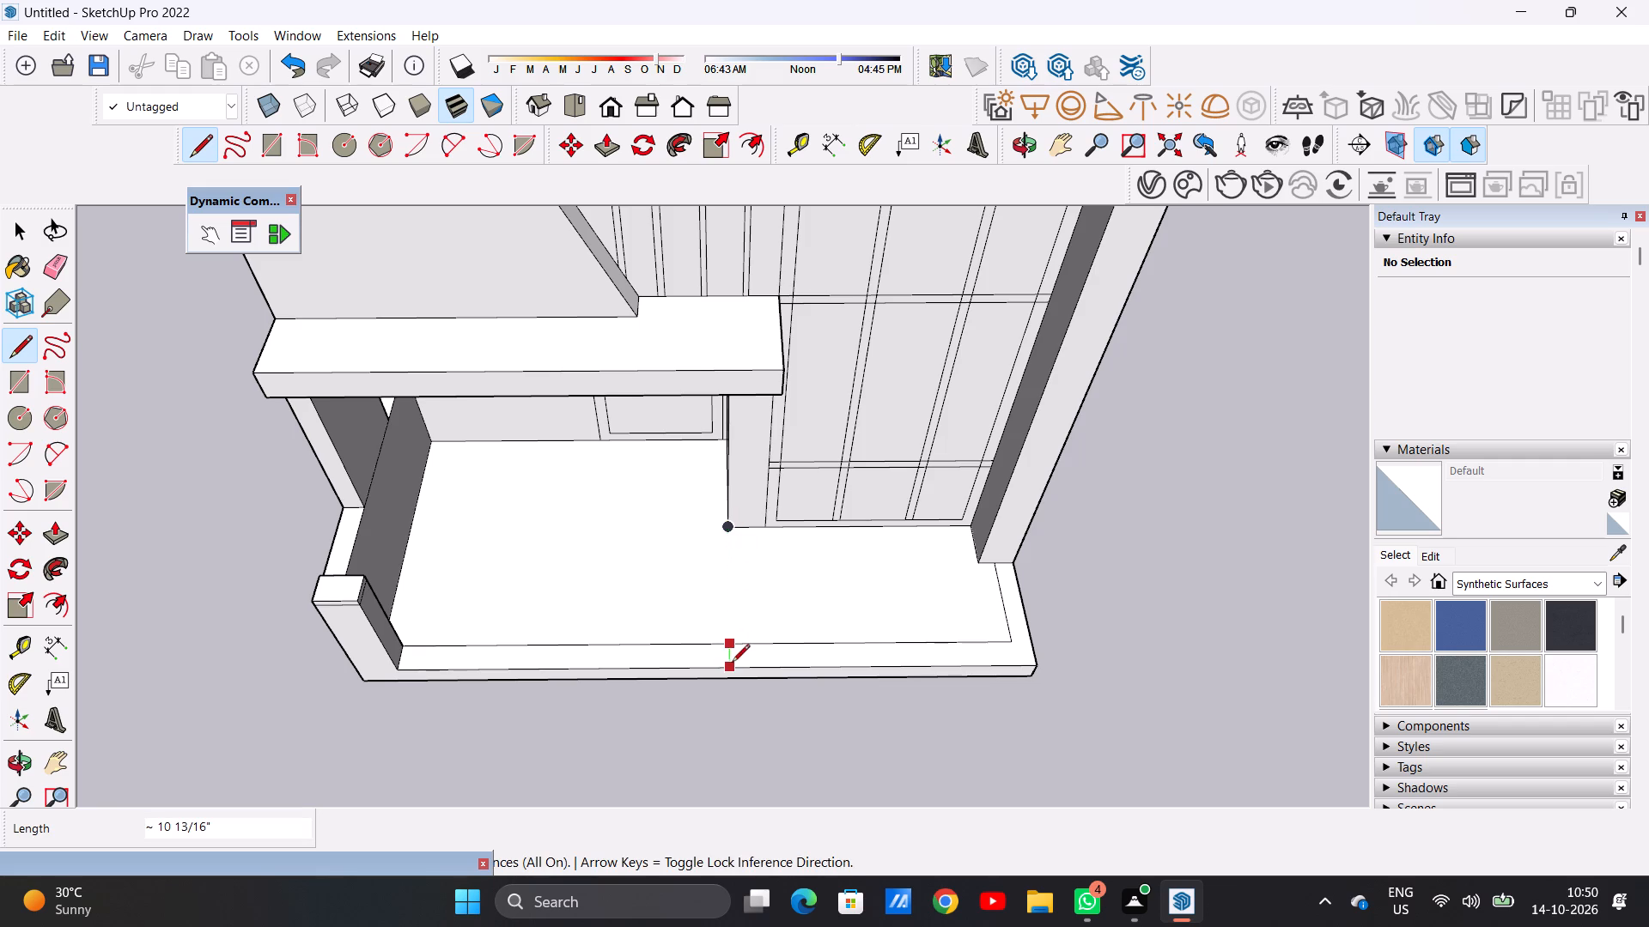
pyautogui.click(729, 668)
pyautogui.press('space')
# Push/Pull the L-shaped border strip in front of the tower panel up 4' 1 3/8" to form a low wall.
pyautogui.scroll(-5, 624, 645)
pyautogui.scroll(6, 743, 651)
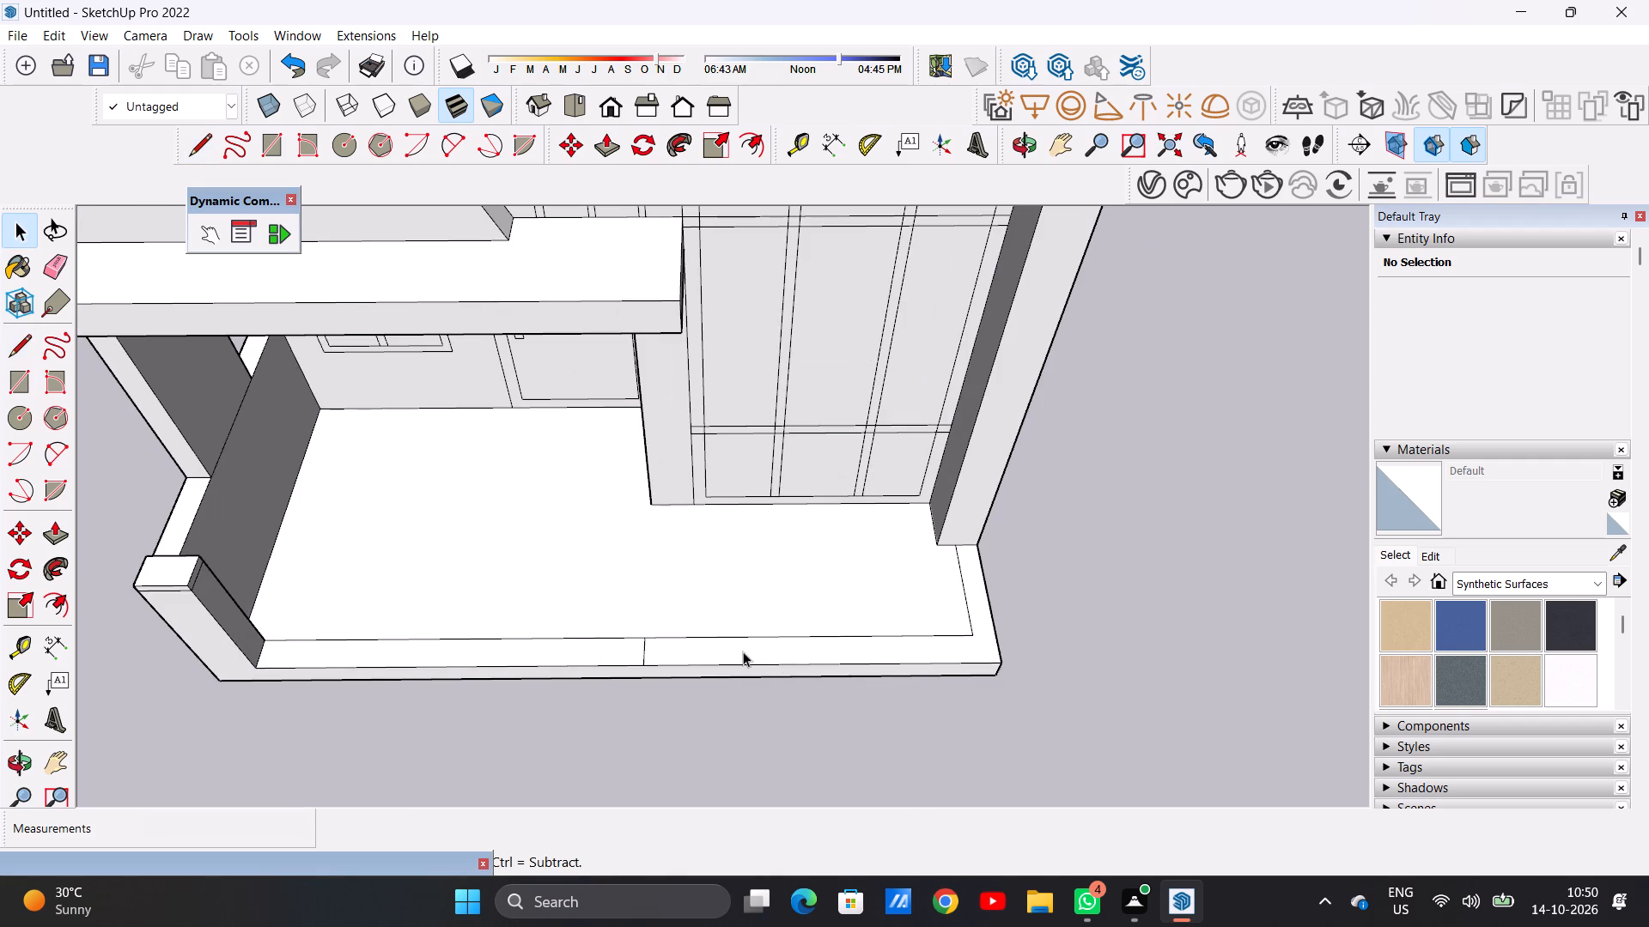
pyautogui.scroll(-1, 759, 705)
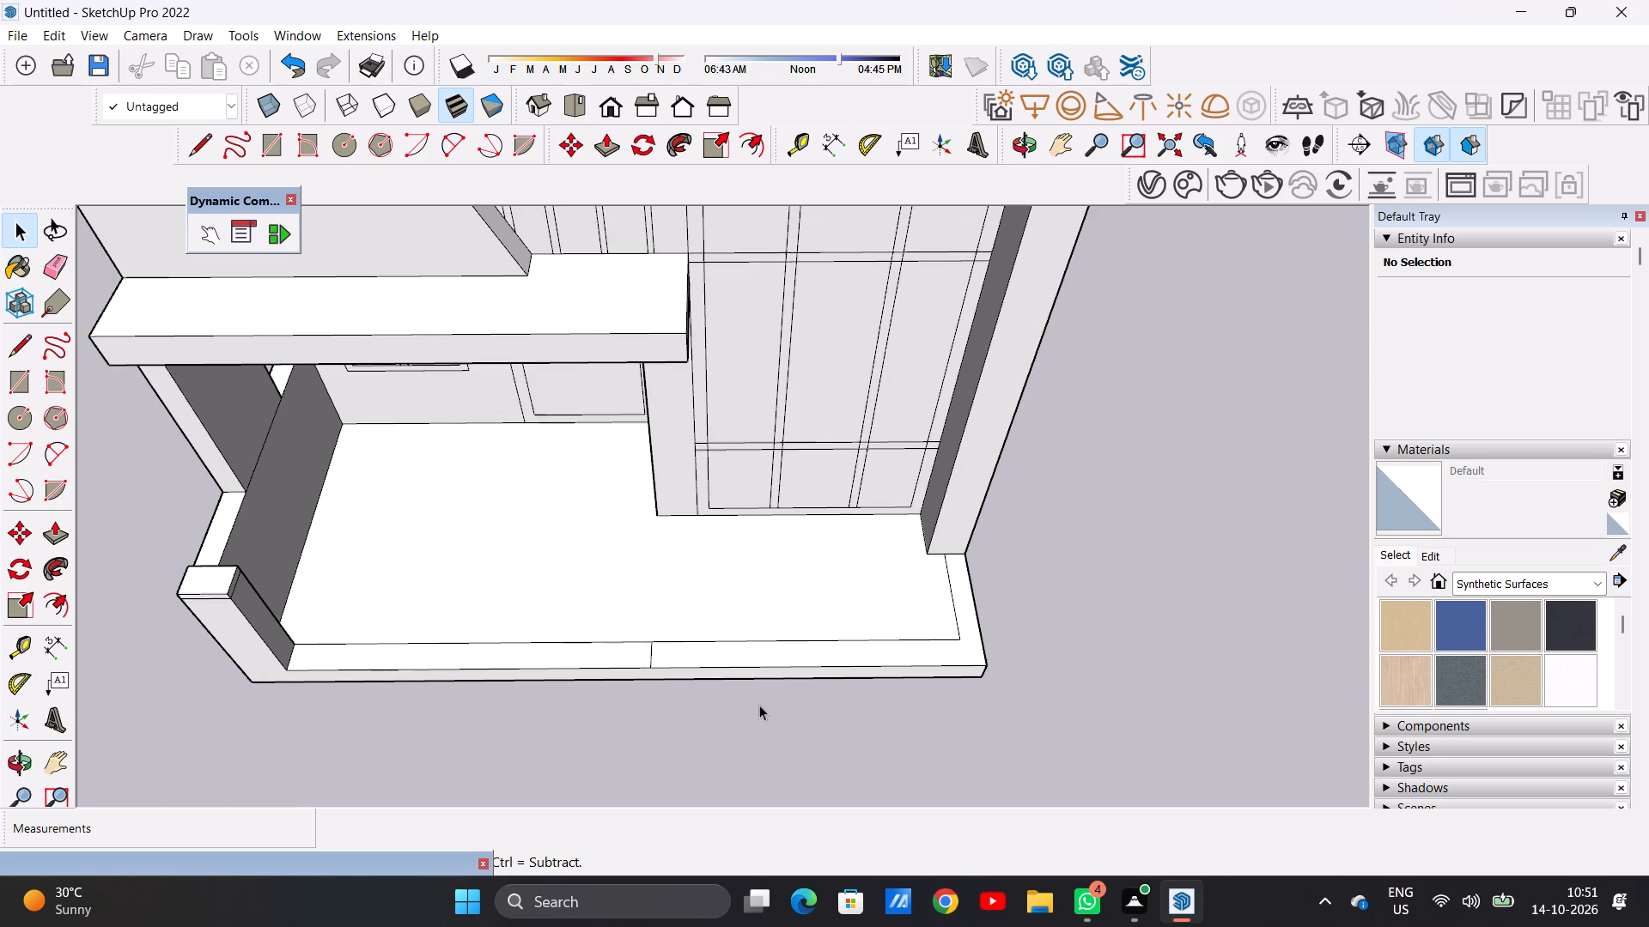
pyautogui.scroll(-7, 759, 705)
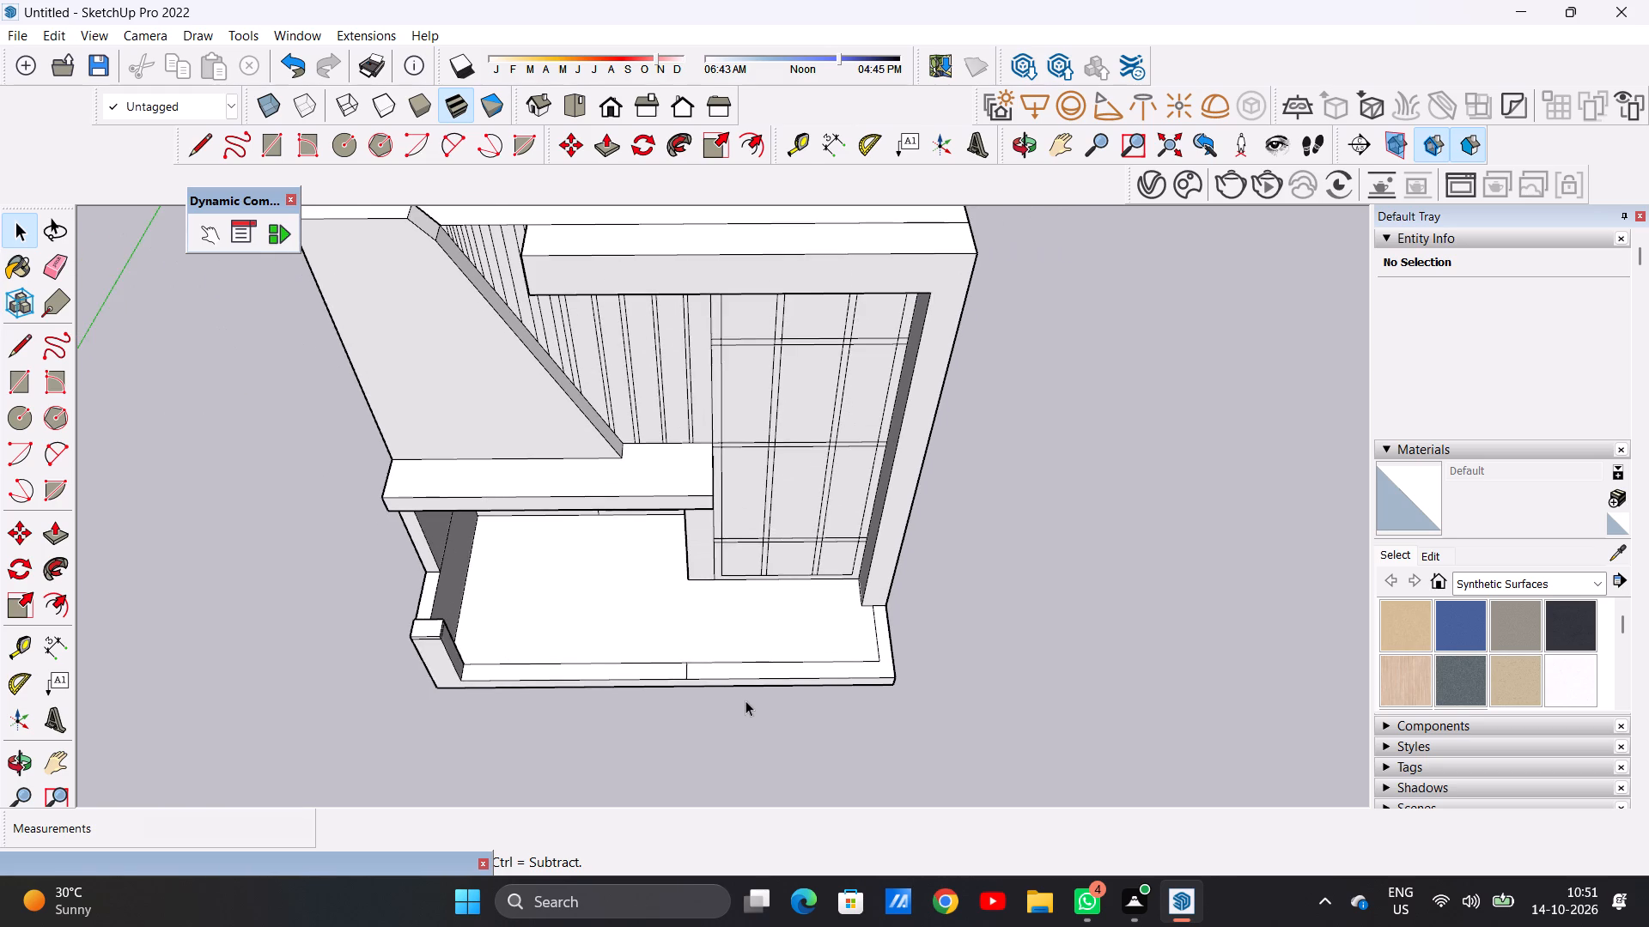
pyautogui.moveTo(764, 718); pyautogui.dragTo(733, 630, button='middle')
pyautogui.scroll(4, 845, 688)
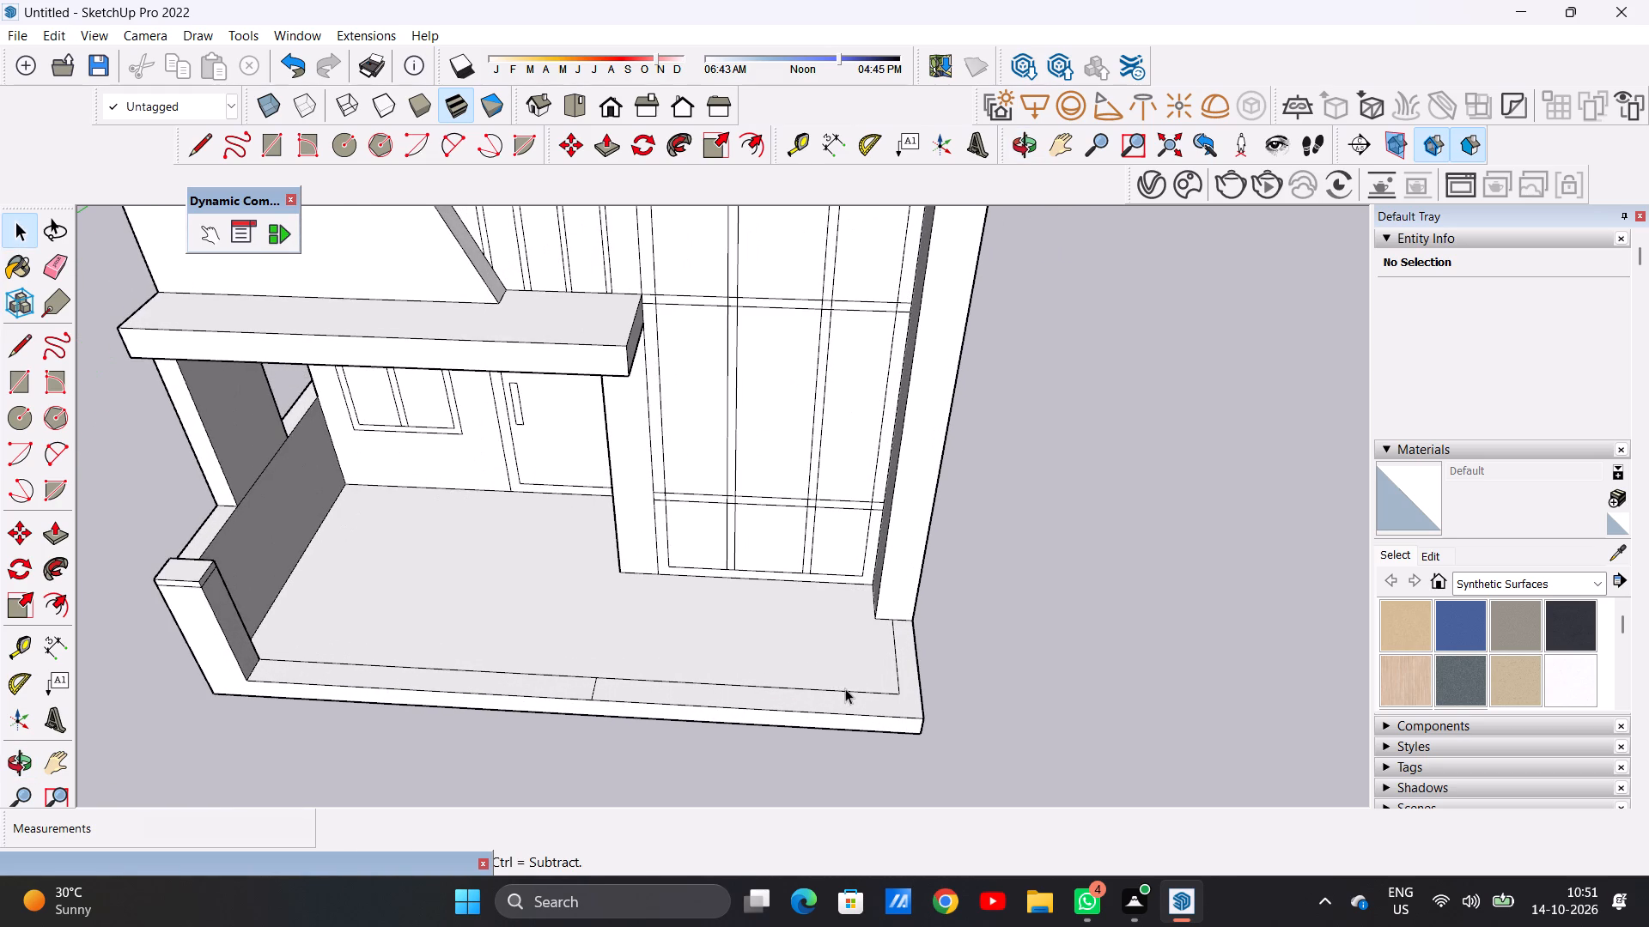
pyautogui.press('p')
pyautogui.click(903, 696)
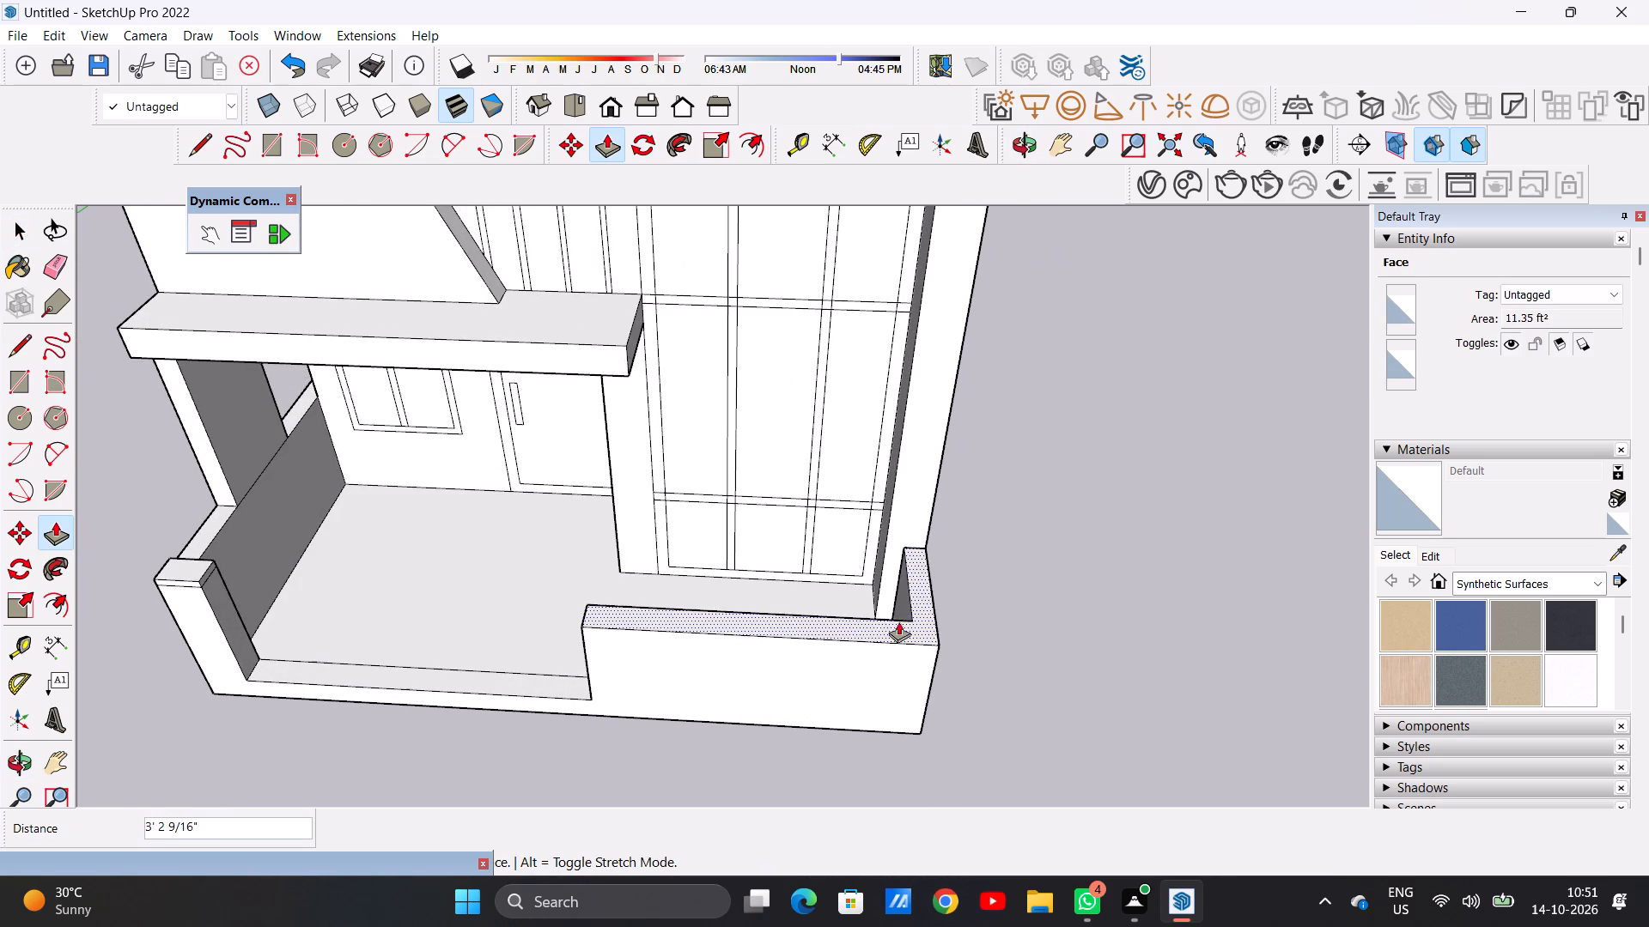
pyautogui.click(201, 590)
pyautogui.press('space')
# Examine the house from the front and above, checking the low front wall against the porch, corner post and tower panel.
pyautogui.scroll(-5, 310, 706)
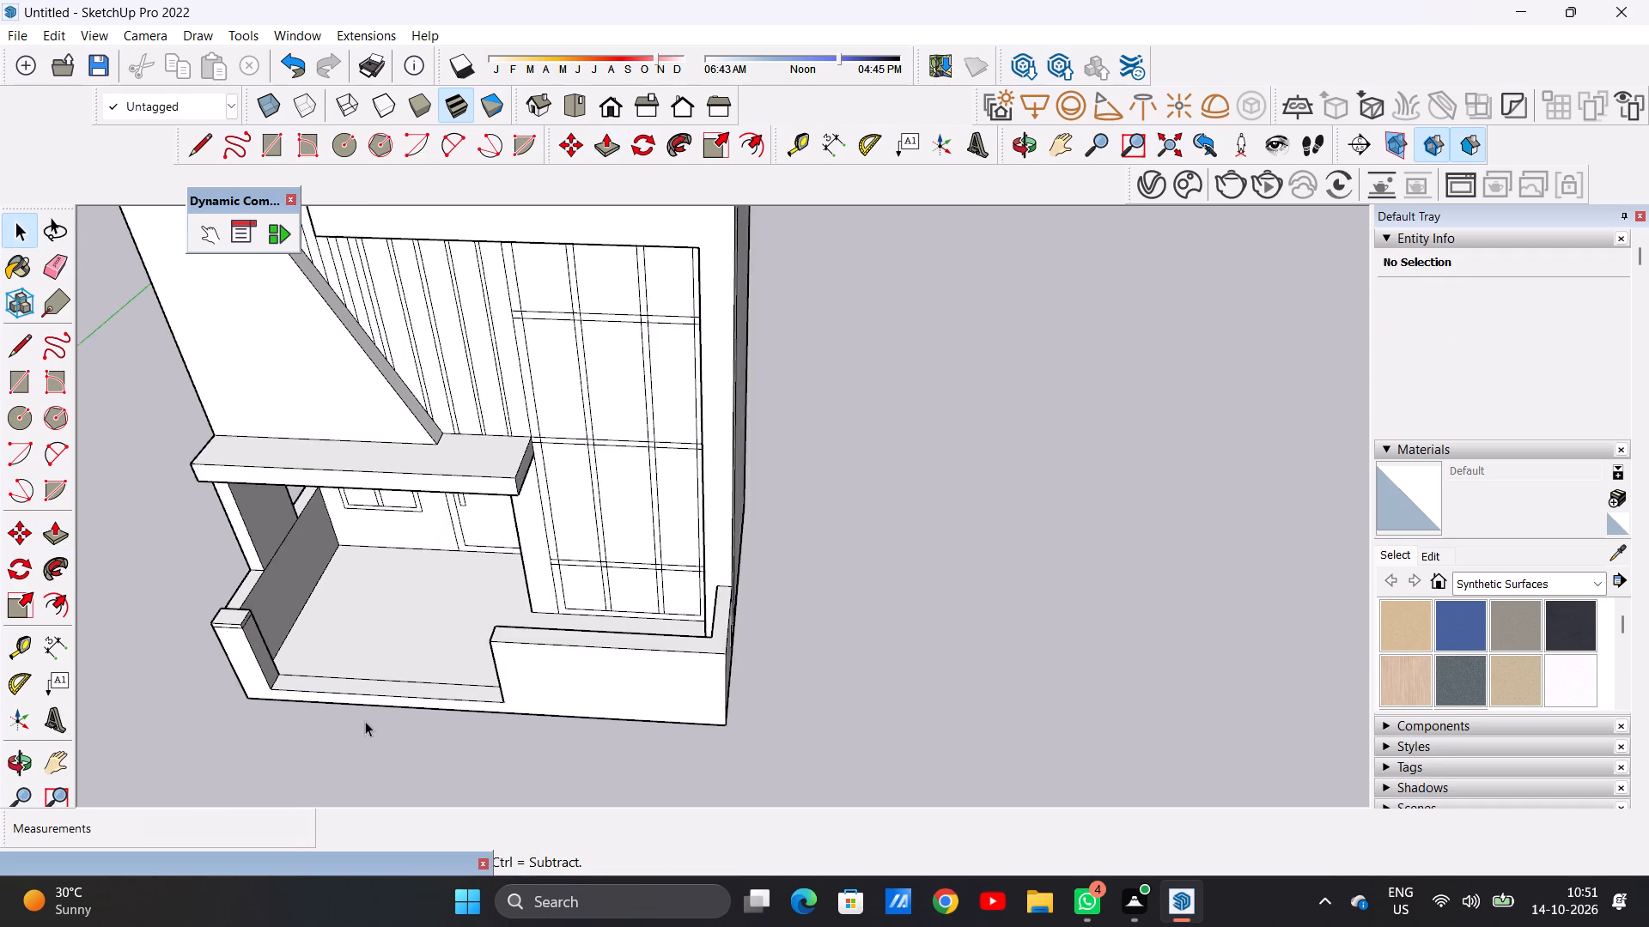
pyautogui.moveTo(377, 716); pyautogui.dragTo(511, 615, button='middle')
pyautogui.scroll(-7, 520, 633)
pyautogui.moveTo(705, 715); pyautogui.dragTo(593, 608, button='middle')
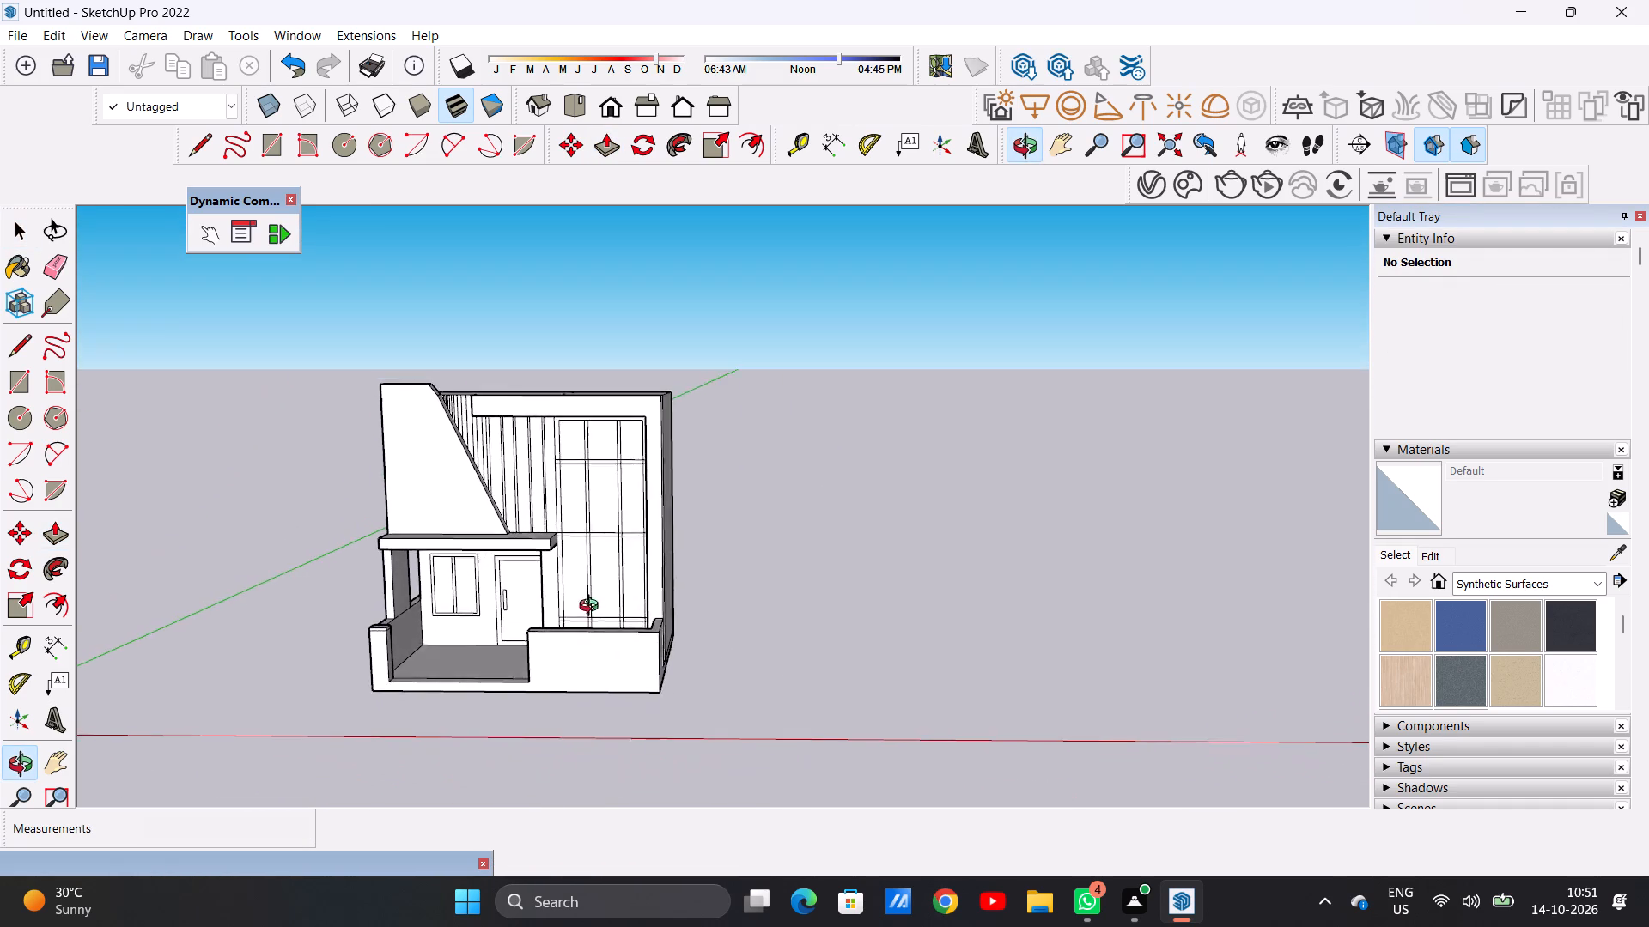
pyautogui.moveTo(593, 608); pyautogui.dragTo(628, 603, button='middle')
pyautogui.scroll(6, 593, 646)
pyautogui.scroll(-6, 675, 669)
pyautogui.moveTo(666, 670); pyautogui.dragTo(665, 671, button='middle')
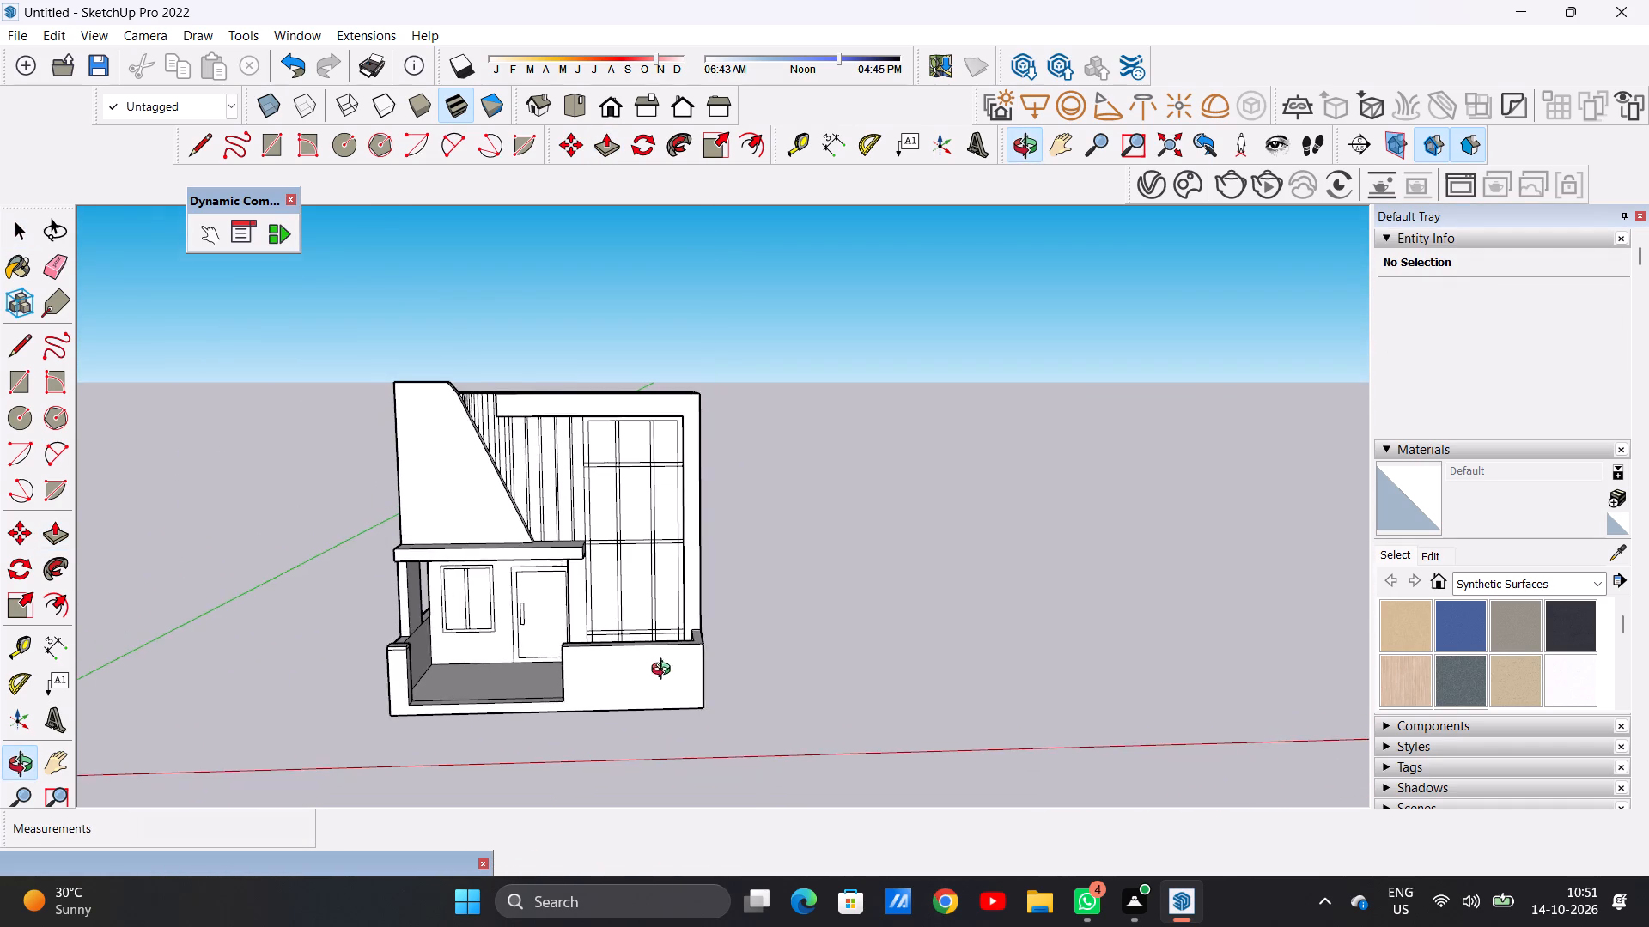
pyautogui.moveTo(665, 671); pyautogui.dragTo(644, 749, button='middle')
pyautogui.scroll(3, 687, 651)
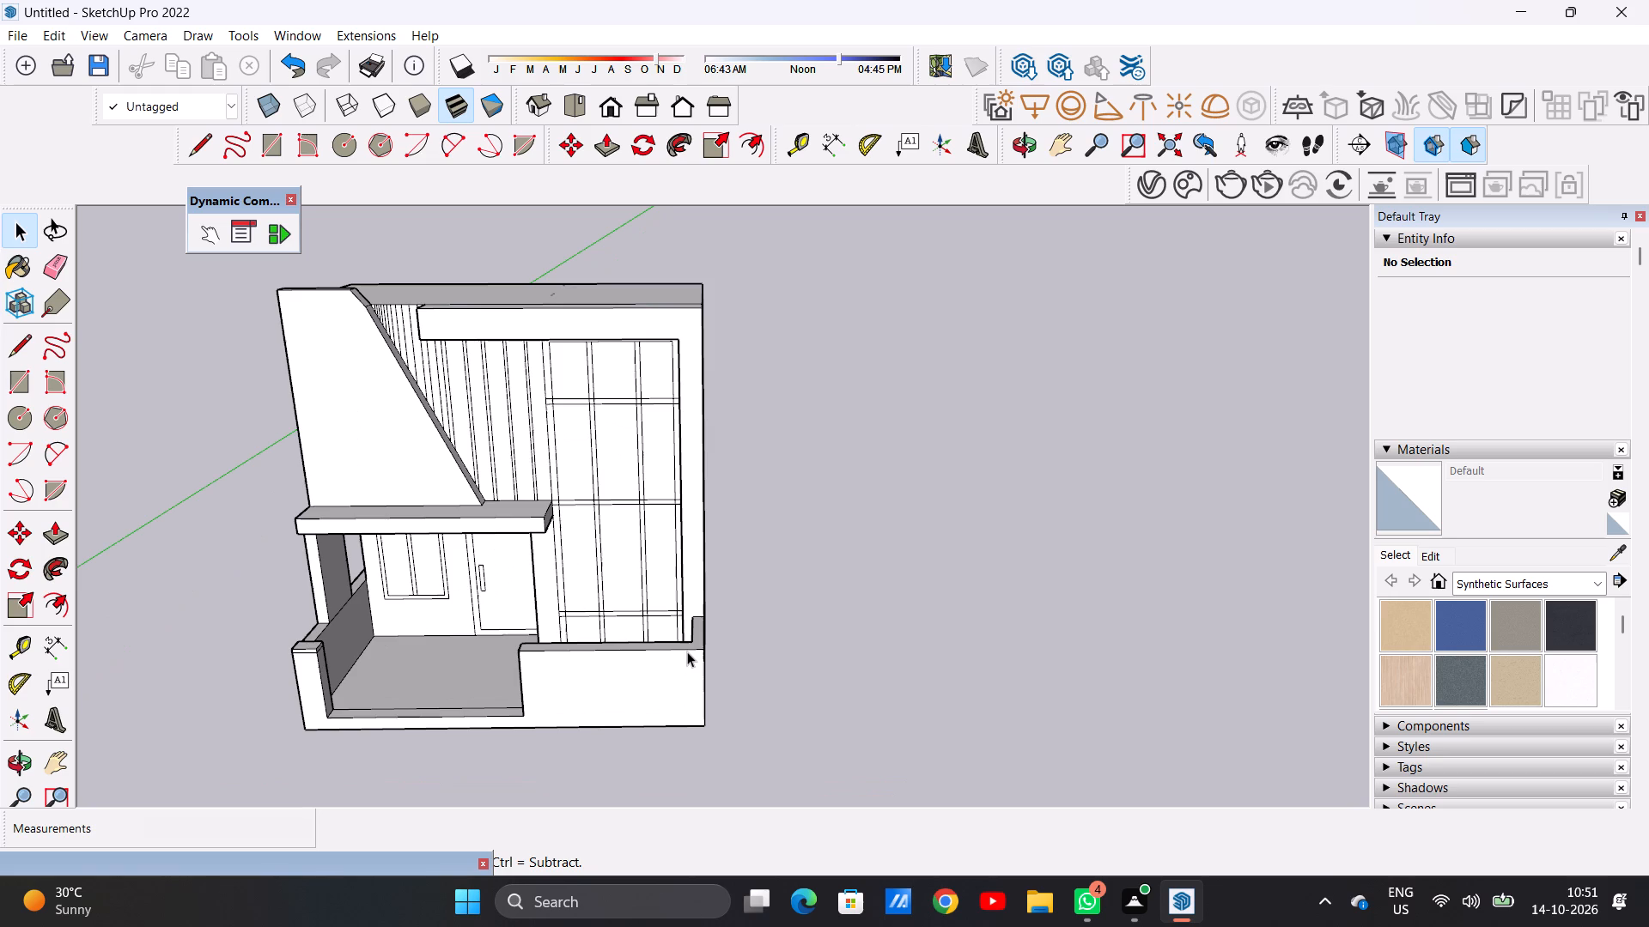
pyautogui.scroll(-2, 687, 651)
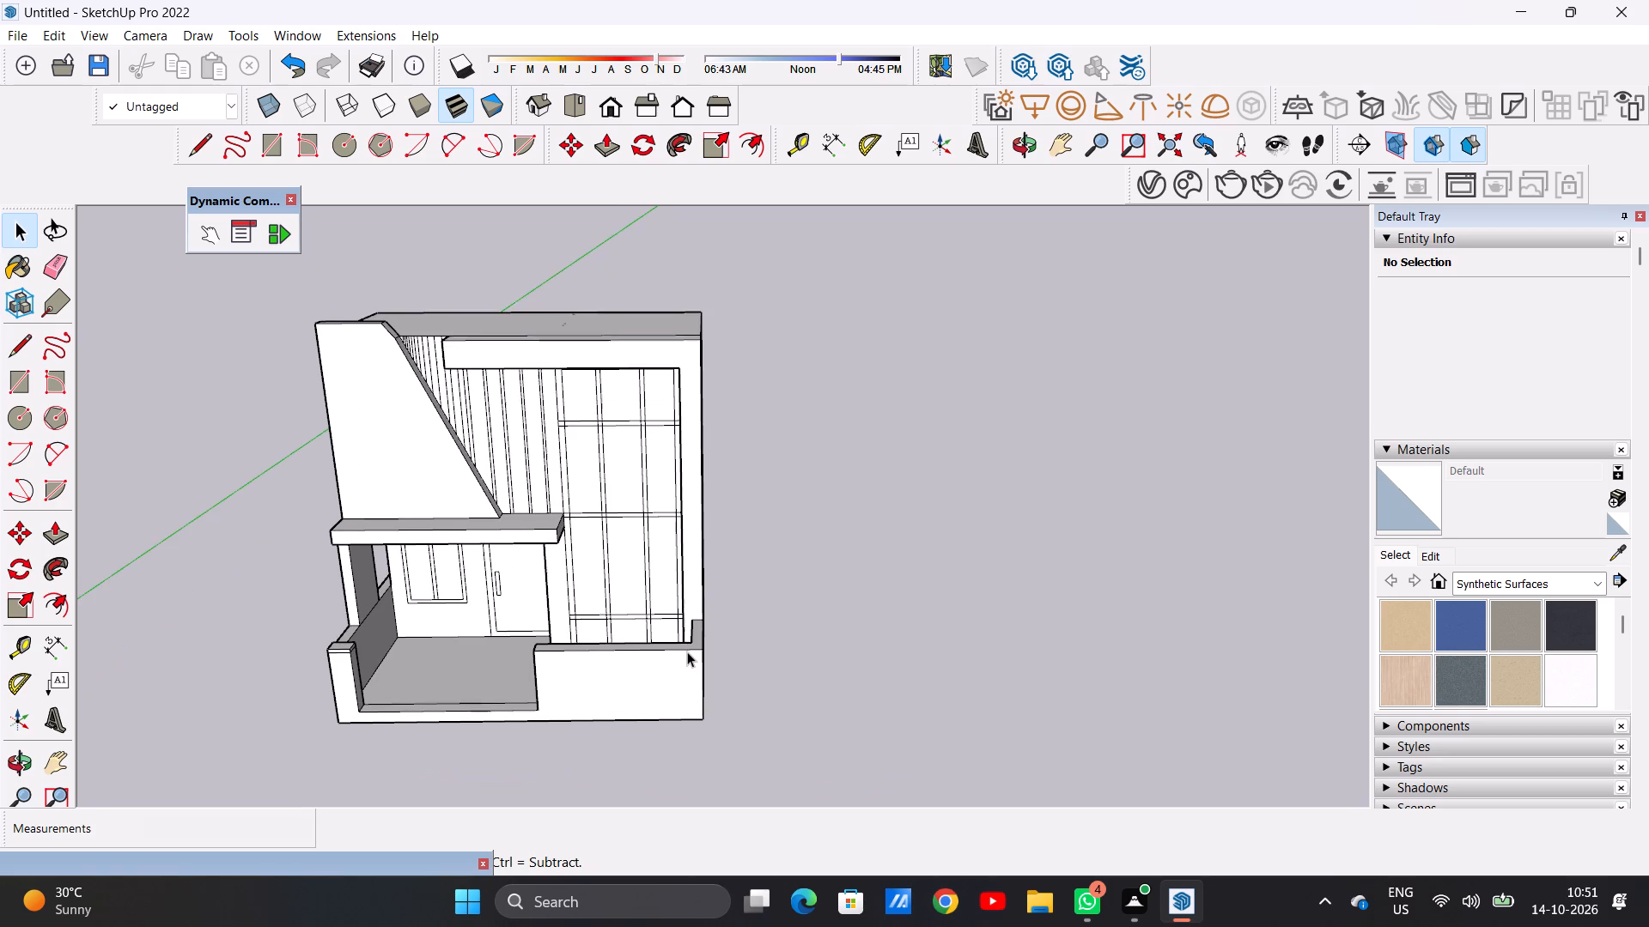
# Draw a 9" vertical line on the porch base front, from the low front wall's inner corner down to the ground edge.
pyautogui.moveTo(648, 697); pyautogui.dragTo(662, 599, button='middle')
pyautogui.moveTo(643, 691); pyautogui.dragTo(635, 673, button='middle')
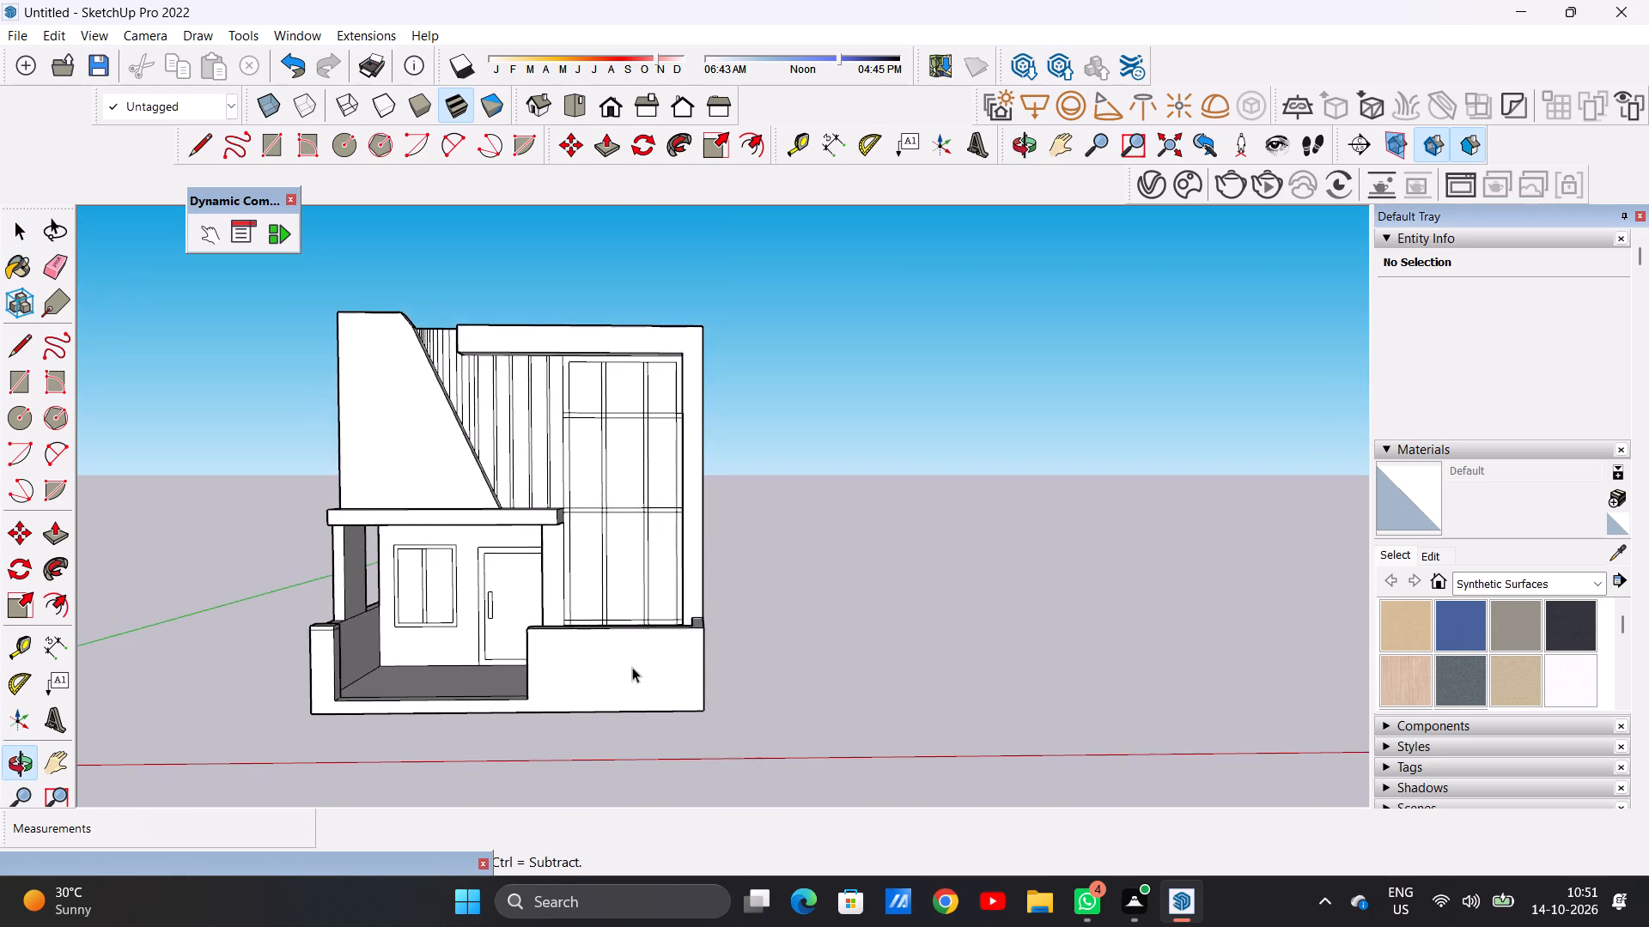
pyautogui.scroll(3, 632, 667)
pyautogui.scroll(5, 480, 740)
pyautogui.press('l')
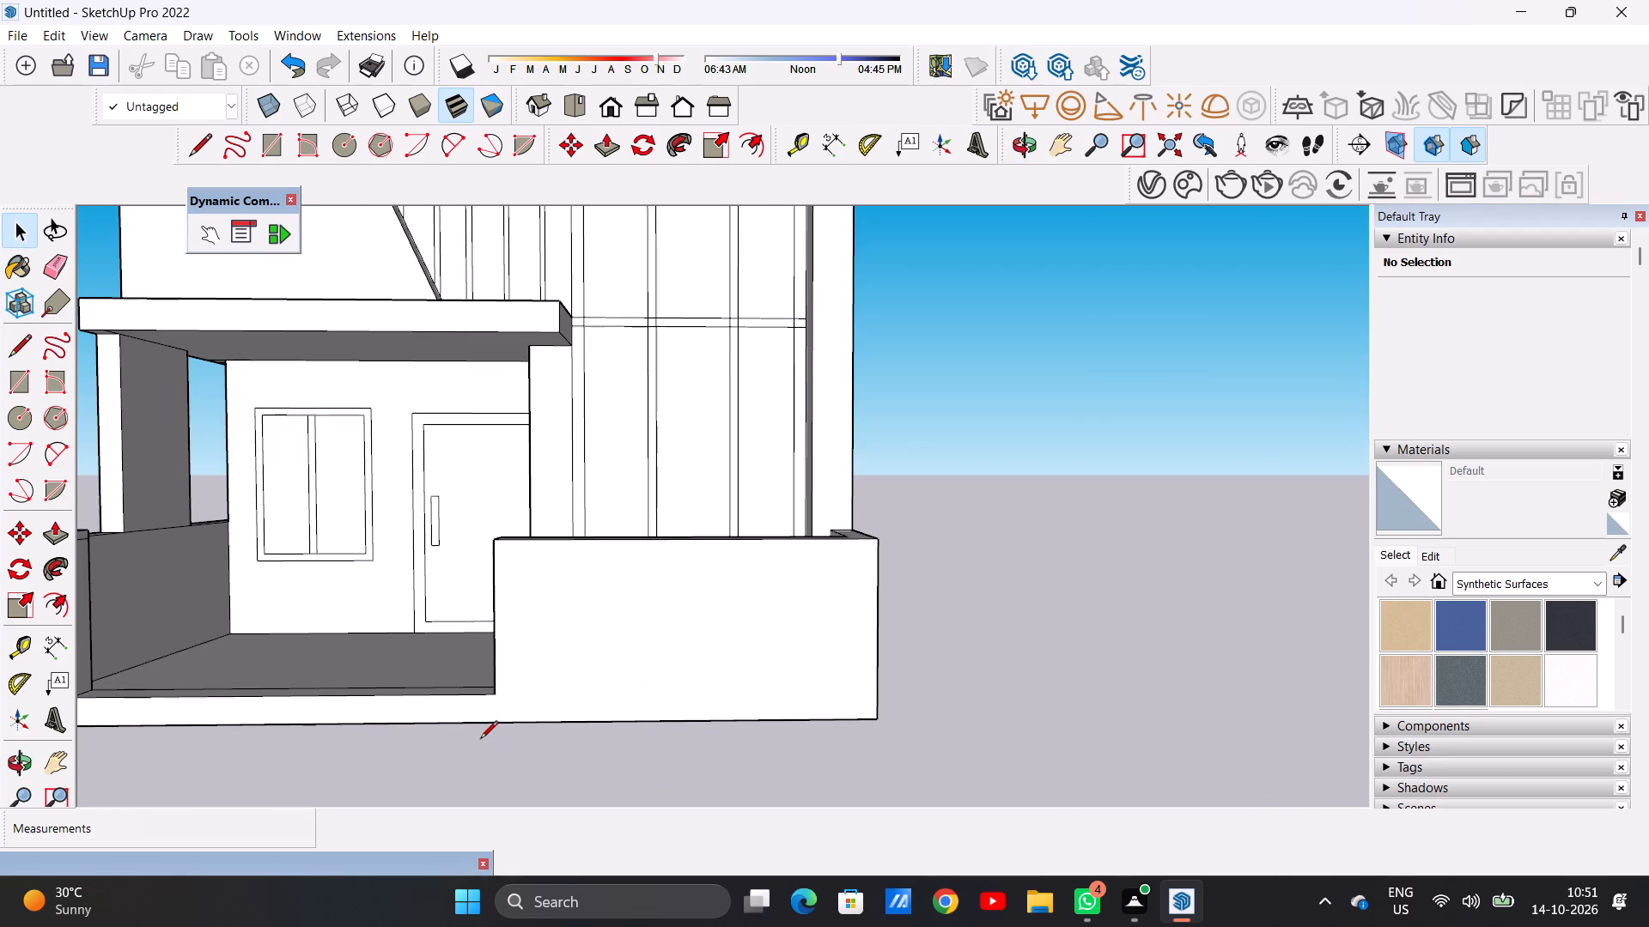
pyautogui.scroll(6, 478, 739)
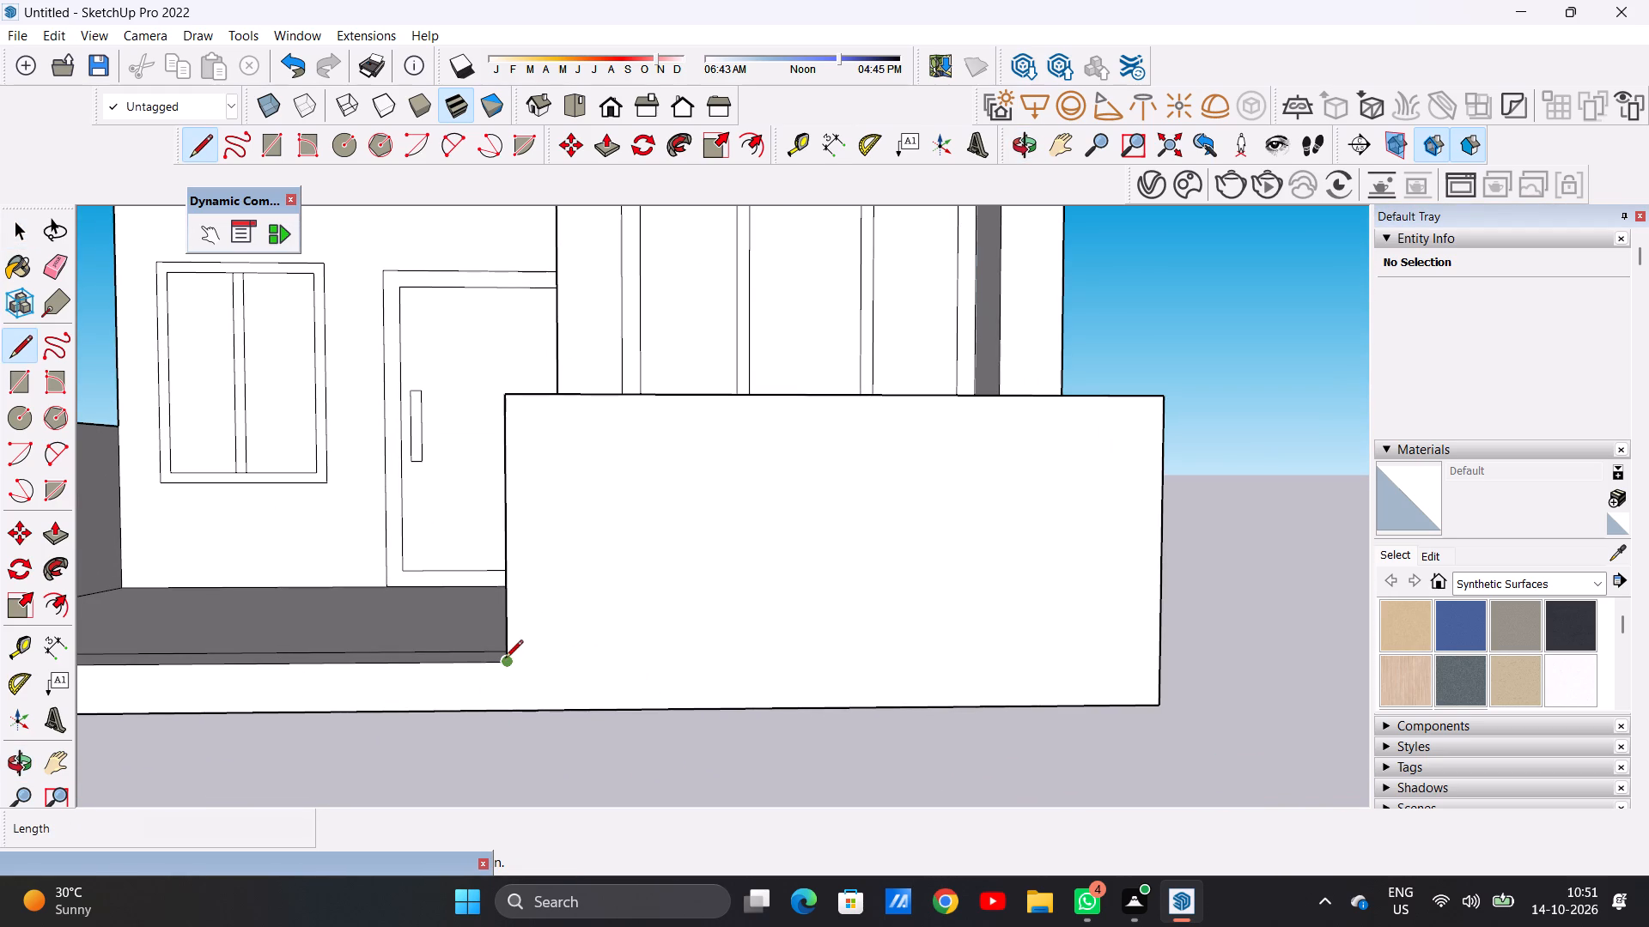
pyautogui.click(505, 659)
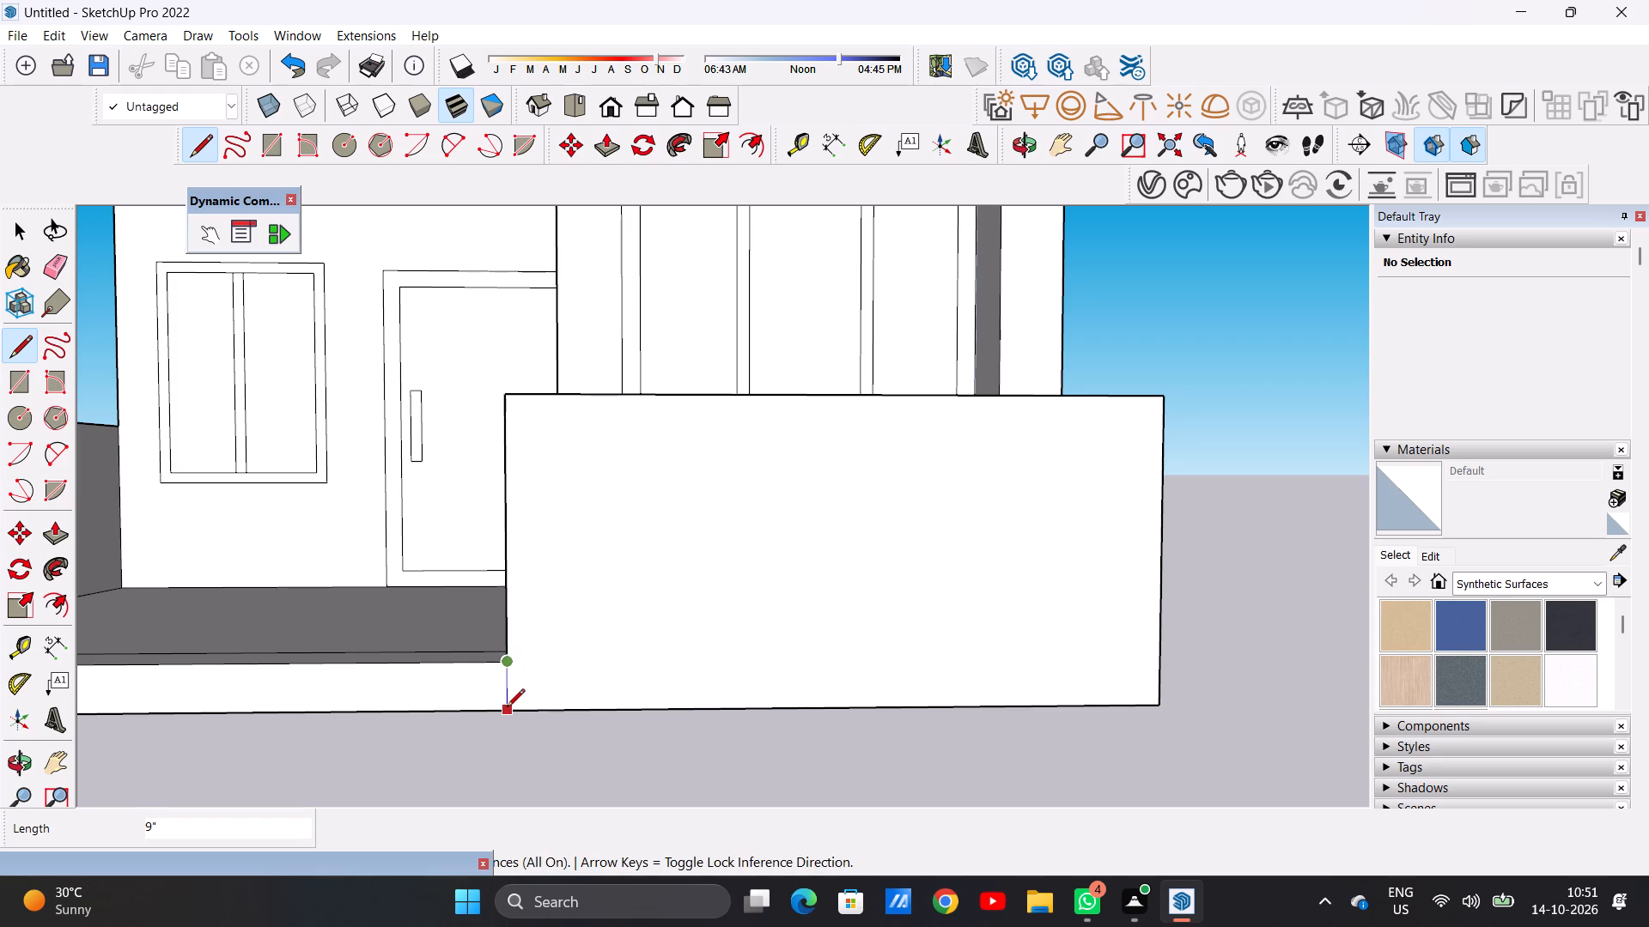
pyautogui.click(507, 708)
pyautogui.press('space')
# Draw a 9" vertical line from the corner post's inner base corner down to the ground edge of the porch front.
pyautogui.scroll(-8, 796, 665)
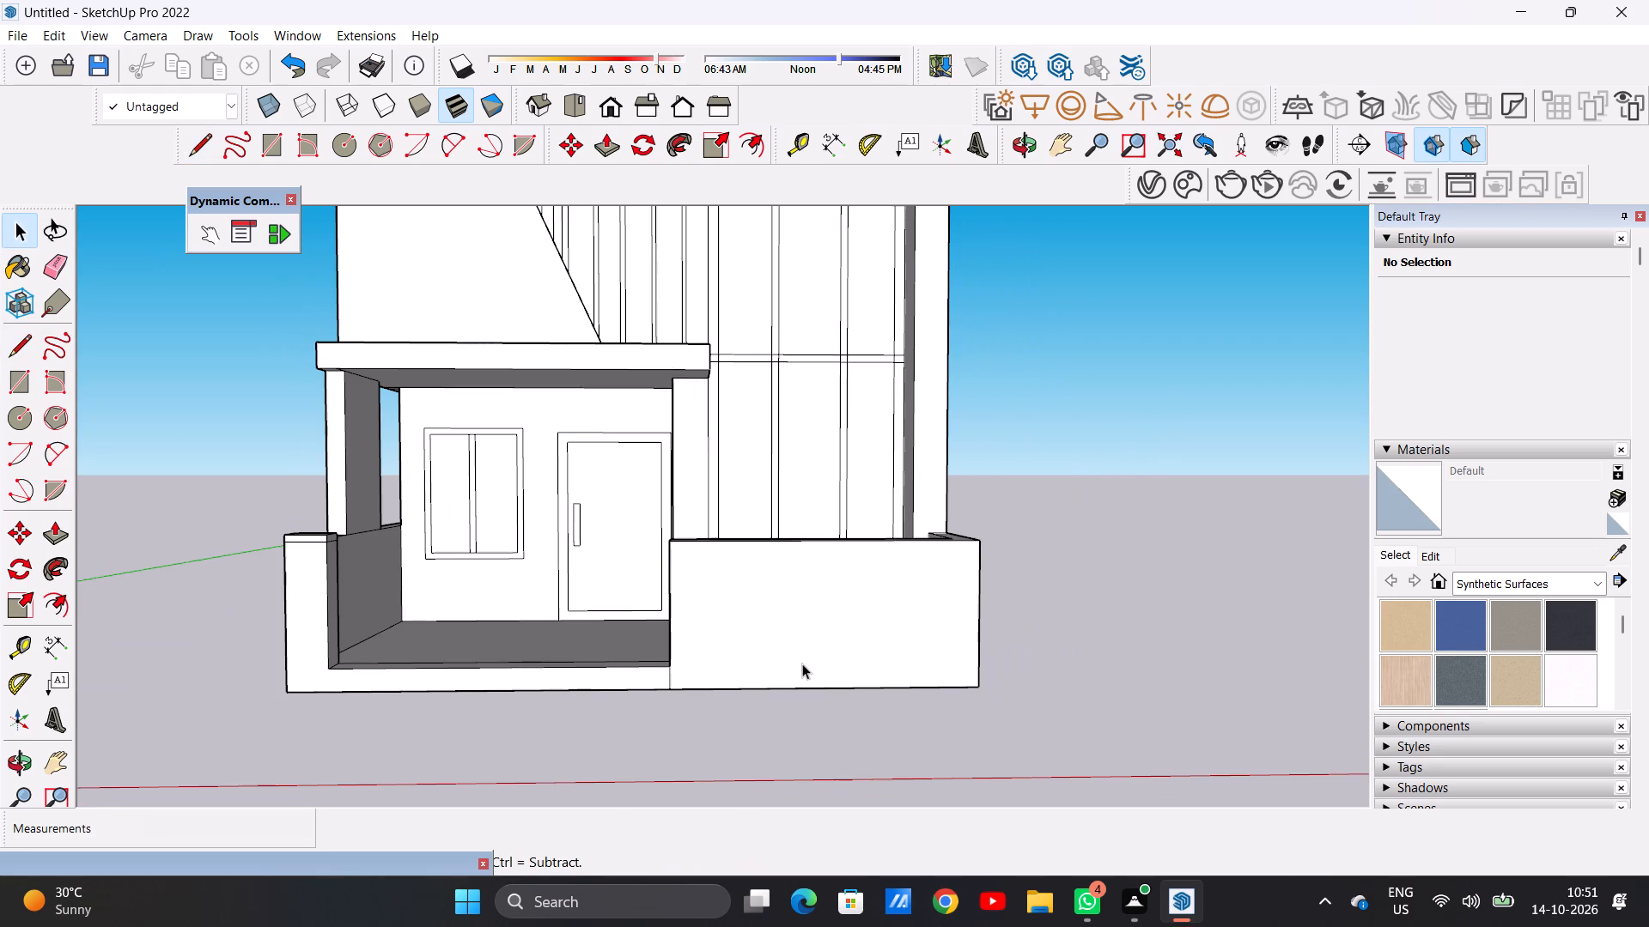
pyautogui.scroll(6, 316, 700)
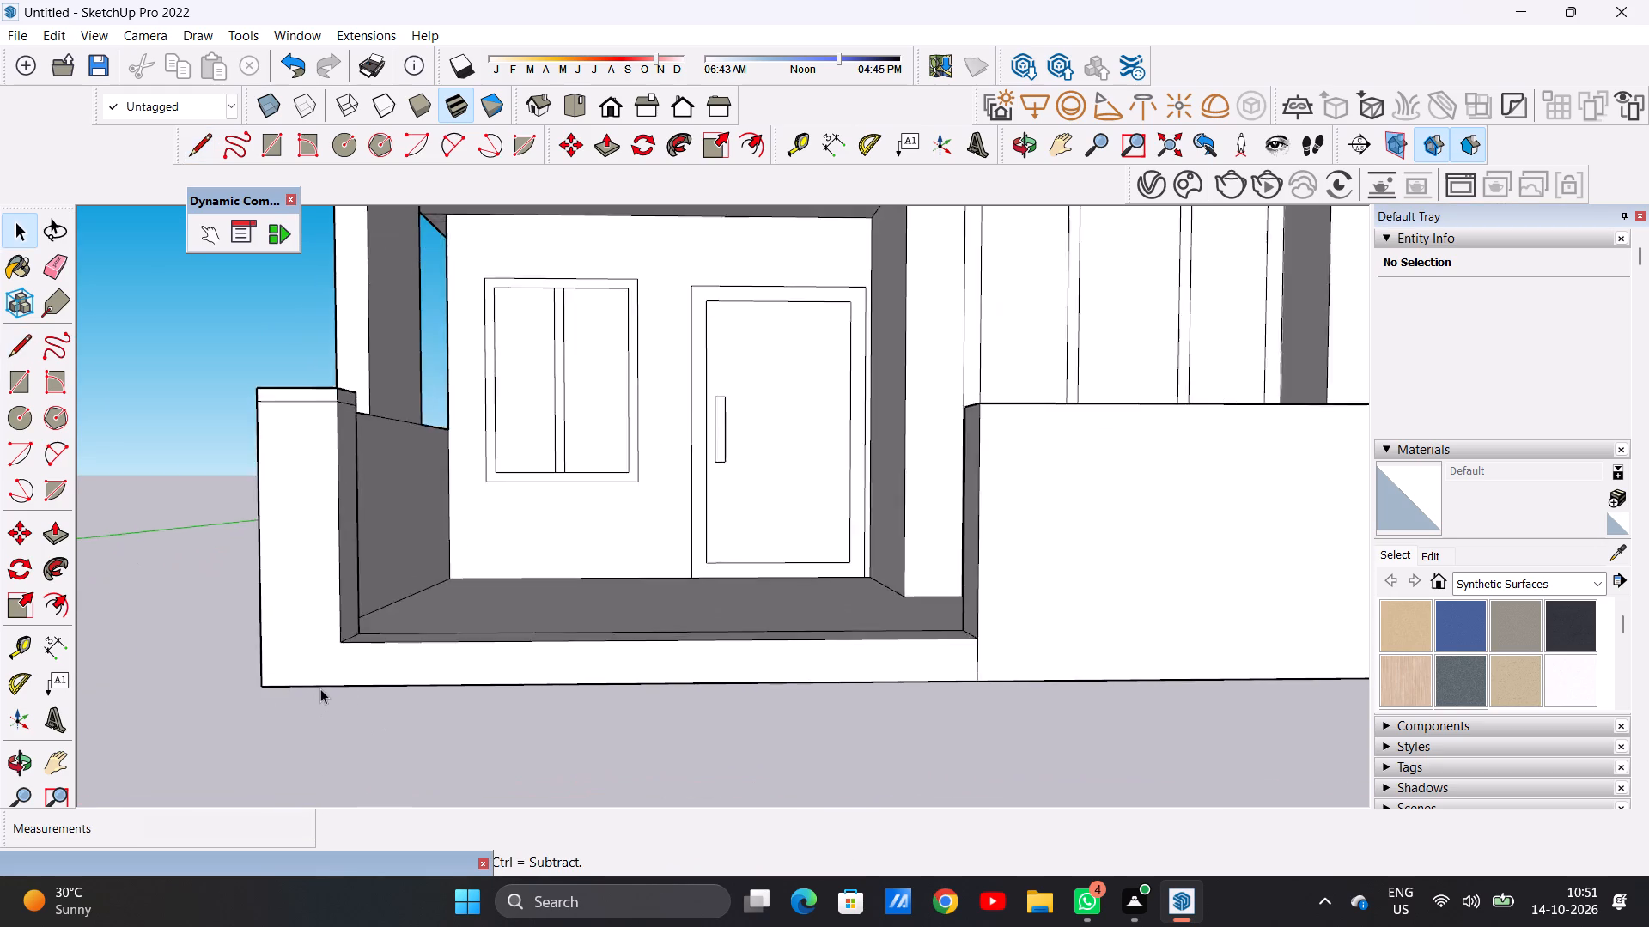
pyautogui.scroll(4, 320, 688)
pyautogui.press('l')
pyautogui.scroll(6, 343, 647)
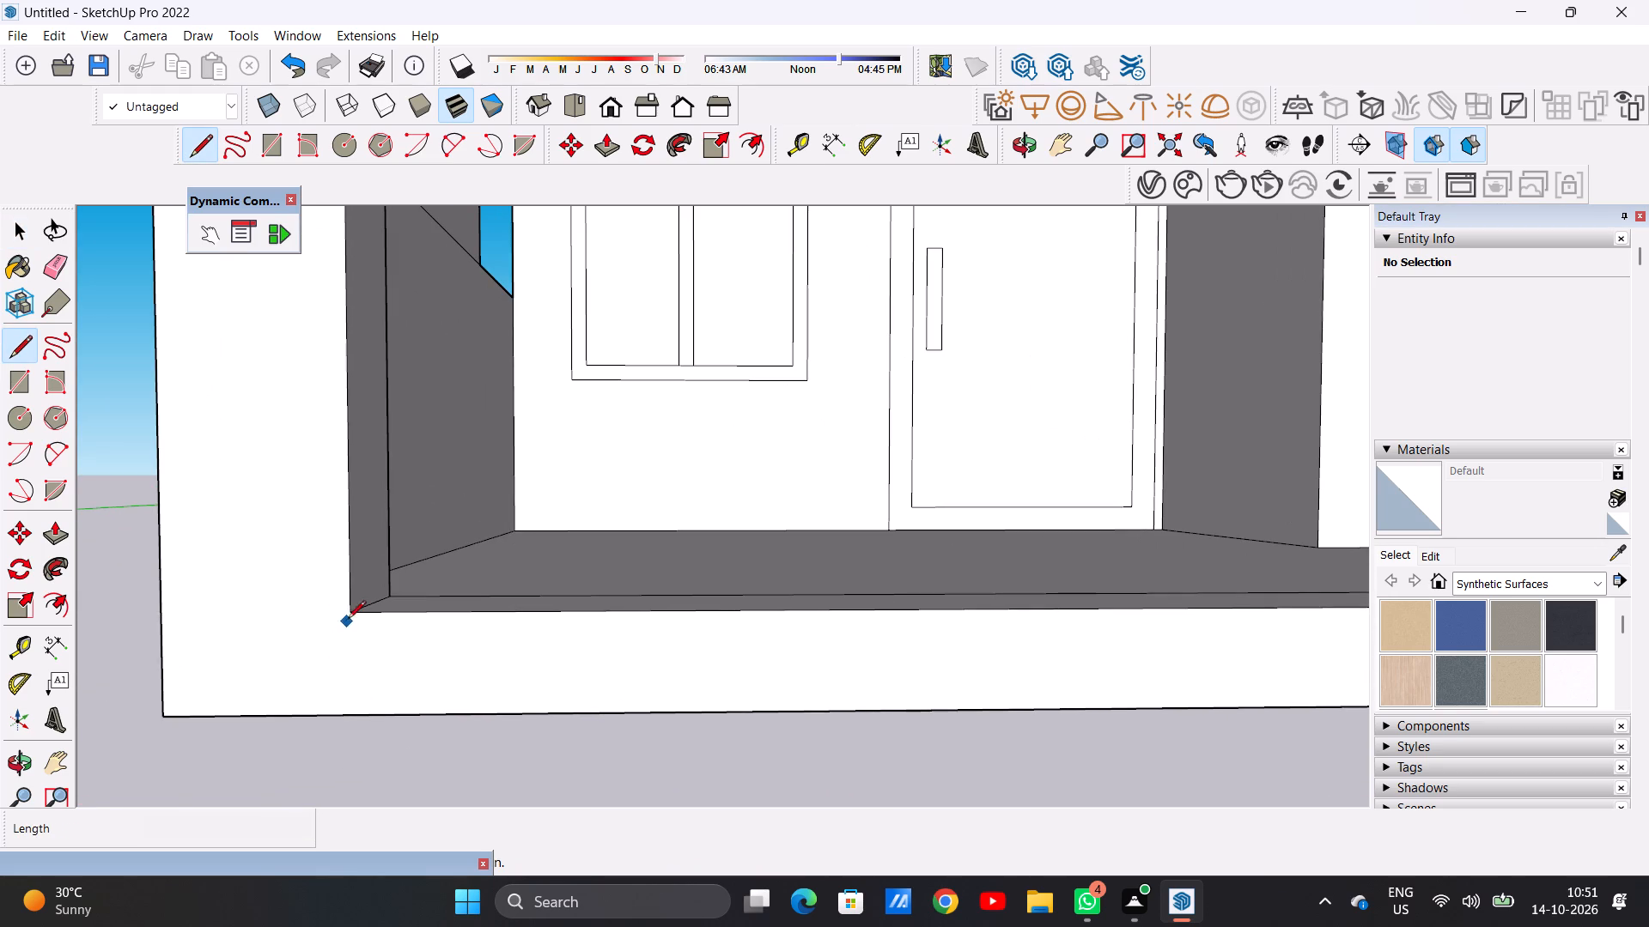
pyautogui.click(352, 610)
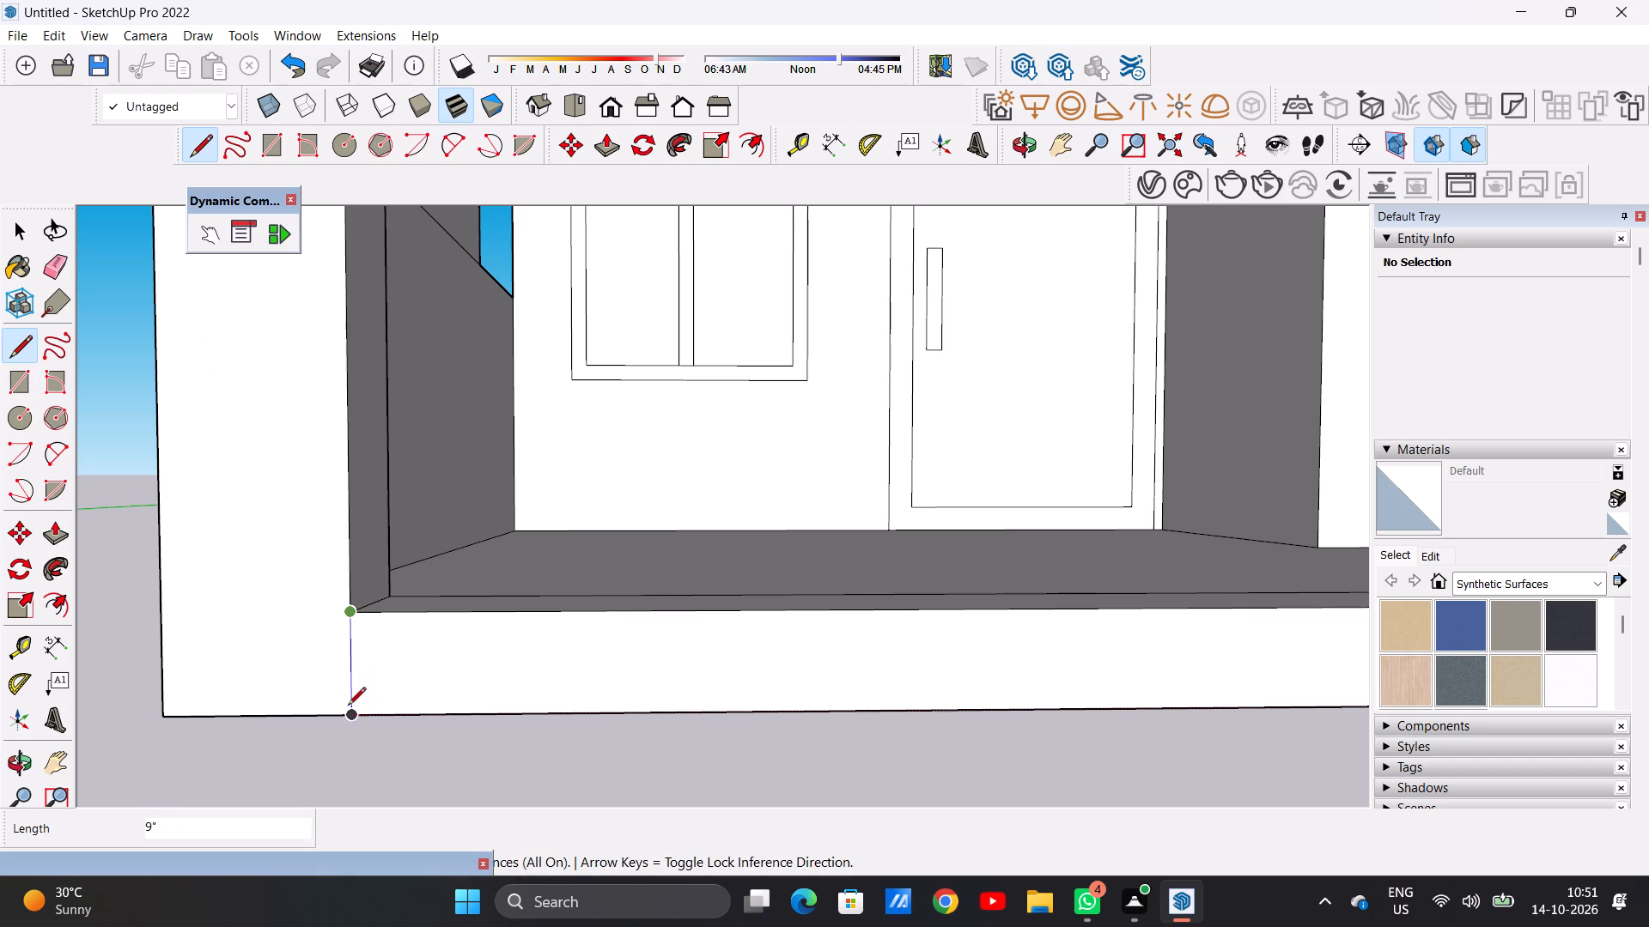
pyautogui.click(351, 712)
pyautogui.press('space')
# Draw a vertical line about 4' 10 3/8" long down the low front wall, from its top edge to its bottom edge.
pyautogui.scroll(-6, 547, 703)
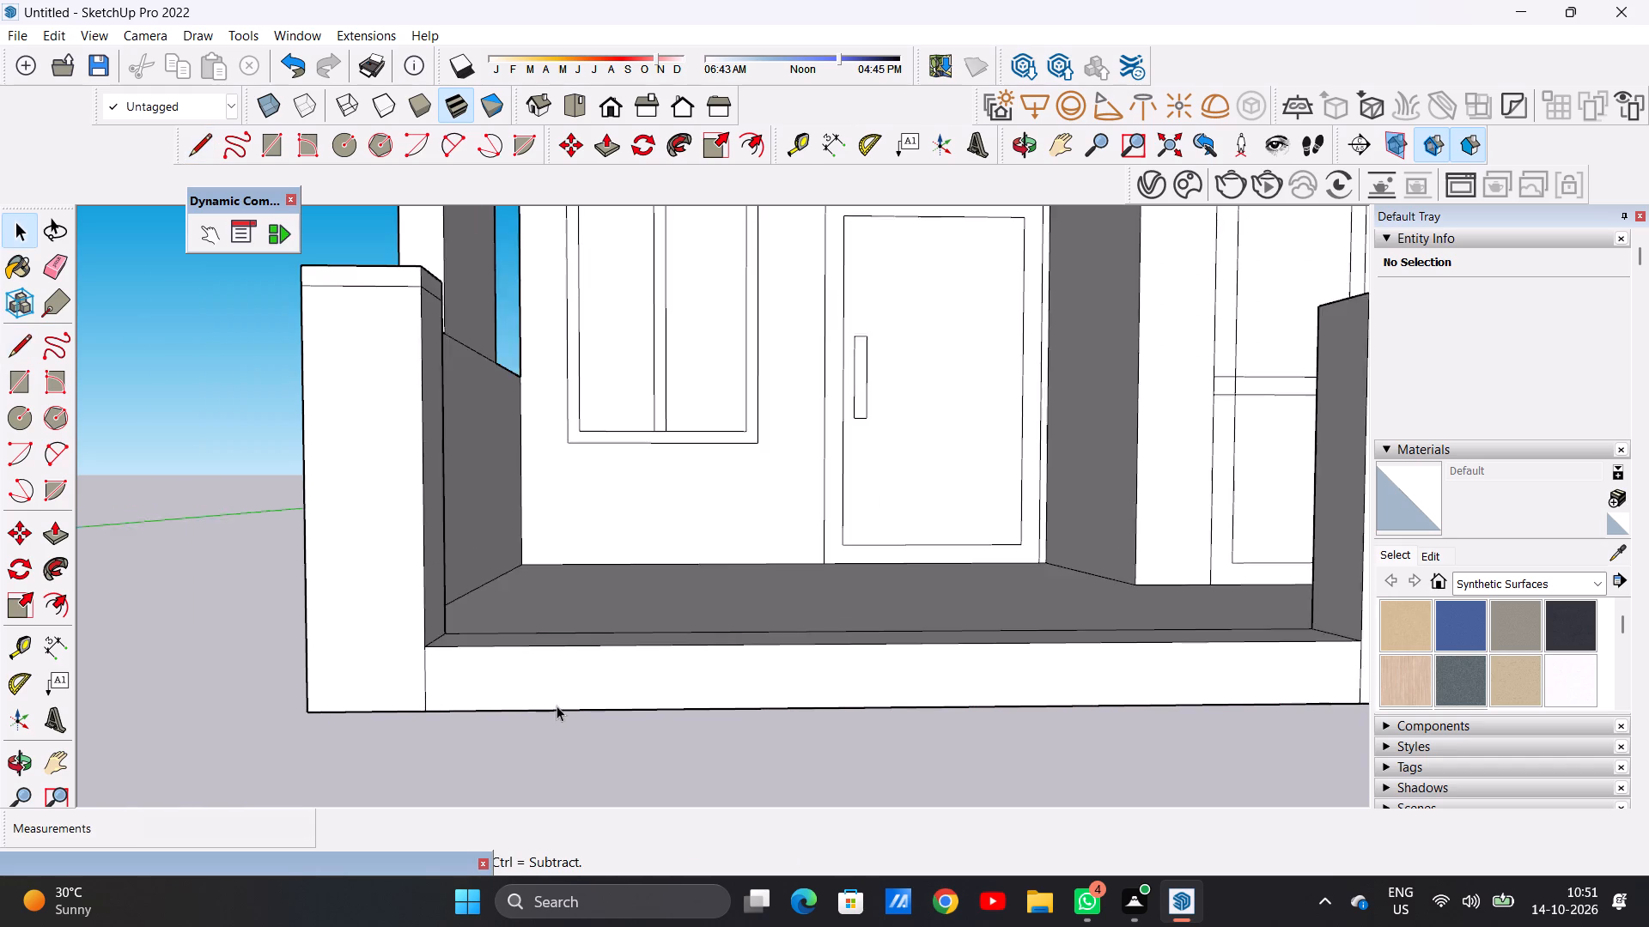
pyautogui.scroll(-13, 557, 706)
pyautogui.moveTo(685, 670); pyautogui.dragTo(655, 690, button='middle')
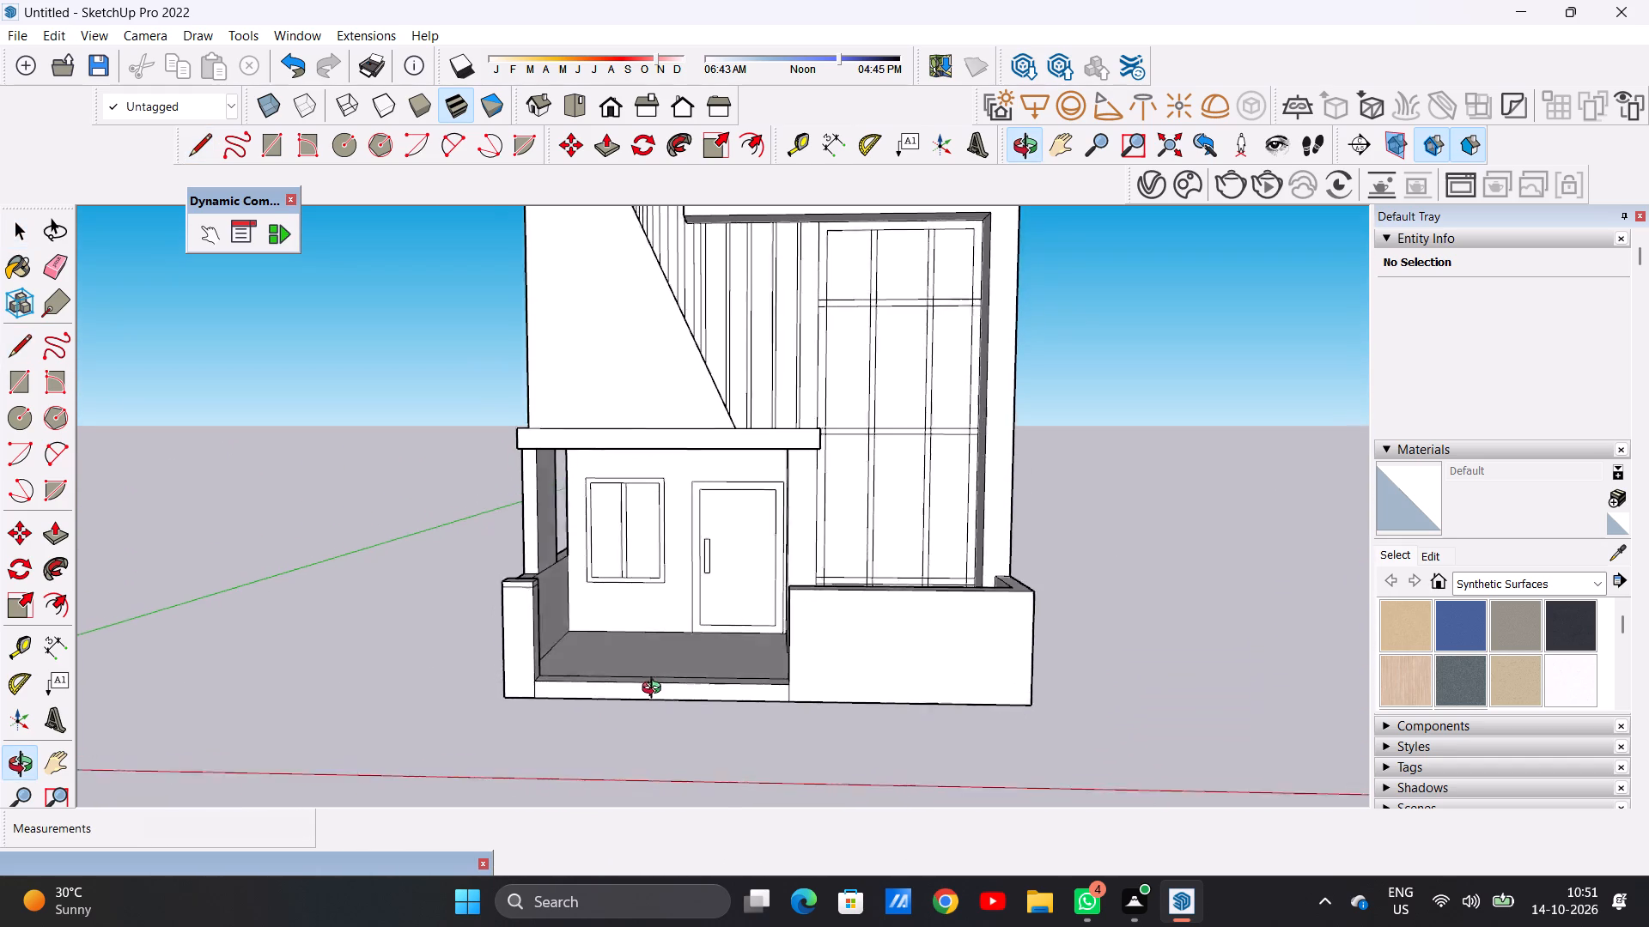
pyautogui.moveTo(655, 690); pyautogui.dragTo(670, 690, button='middle')
pyautogui.middleClick(670, 690)
pyautogui.scroll(-7, 454, 690)
pyautogui.scroll(6, 715, 686)
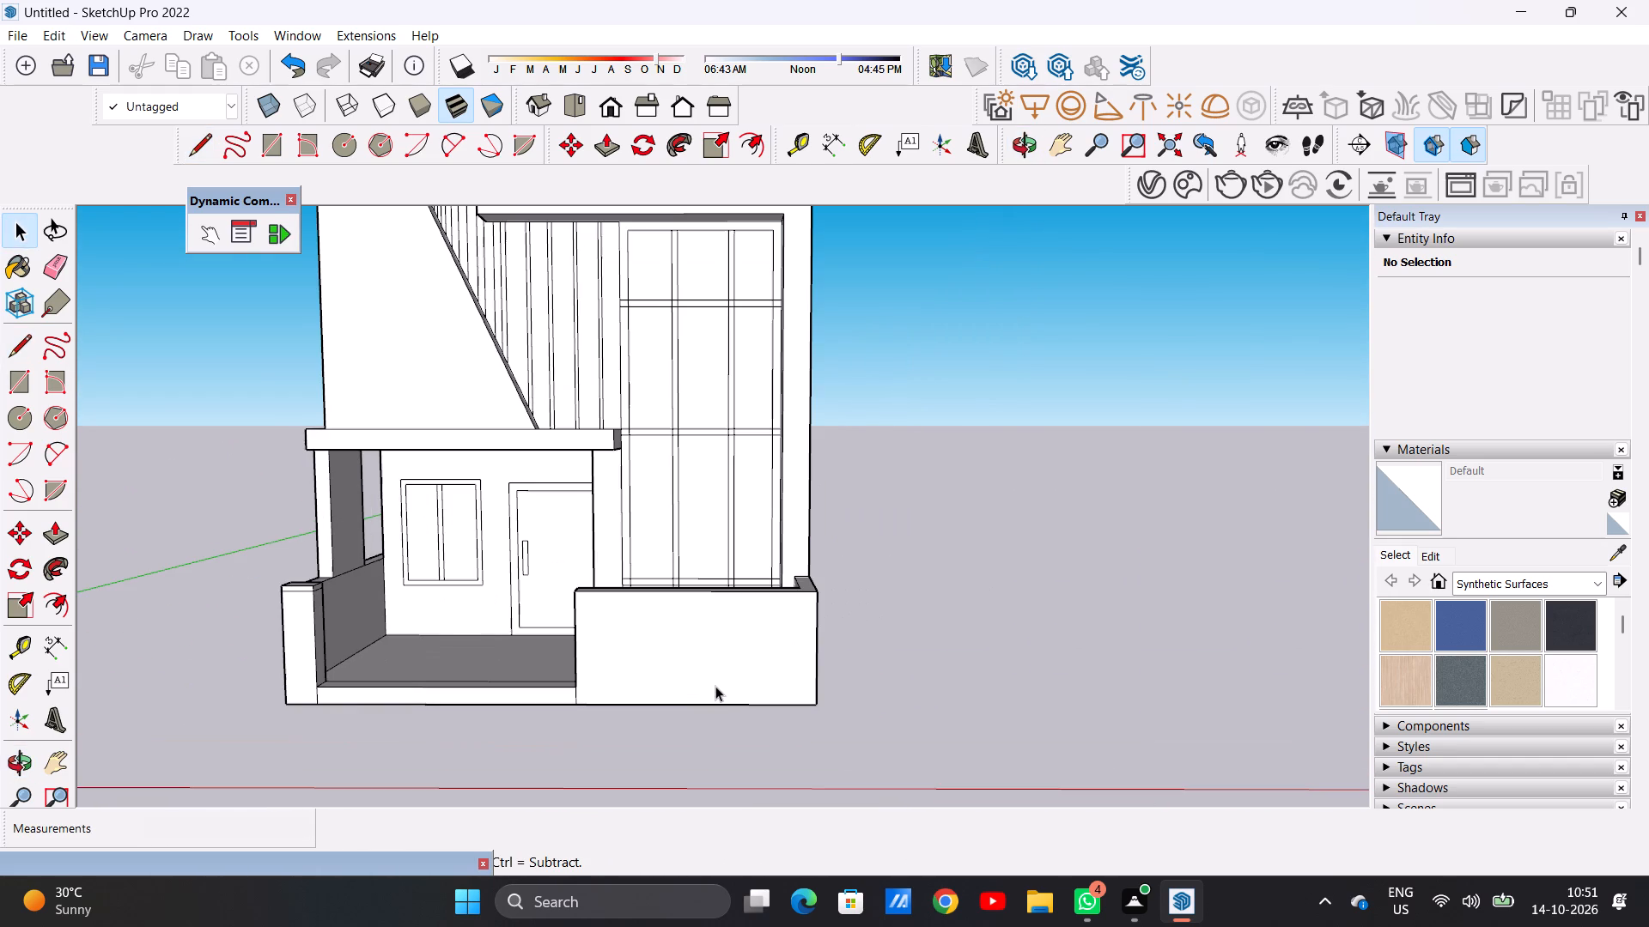
pyautogui.moveTo(714, 685); pyautogui.dragTo(699, 649, button='middle')
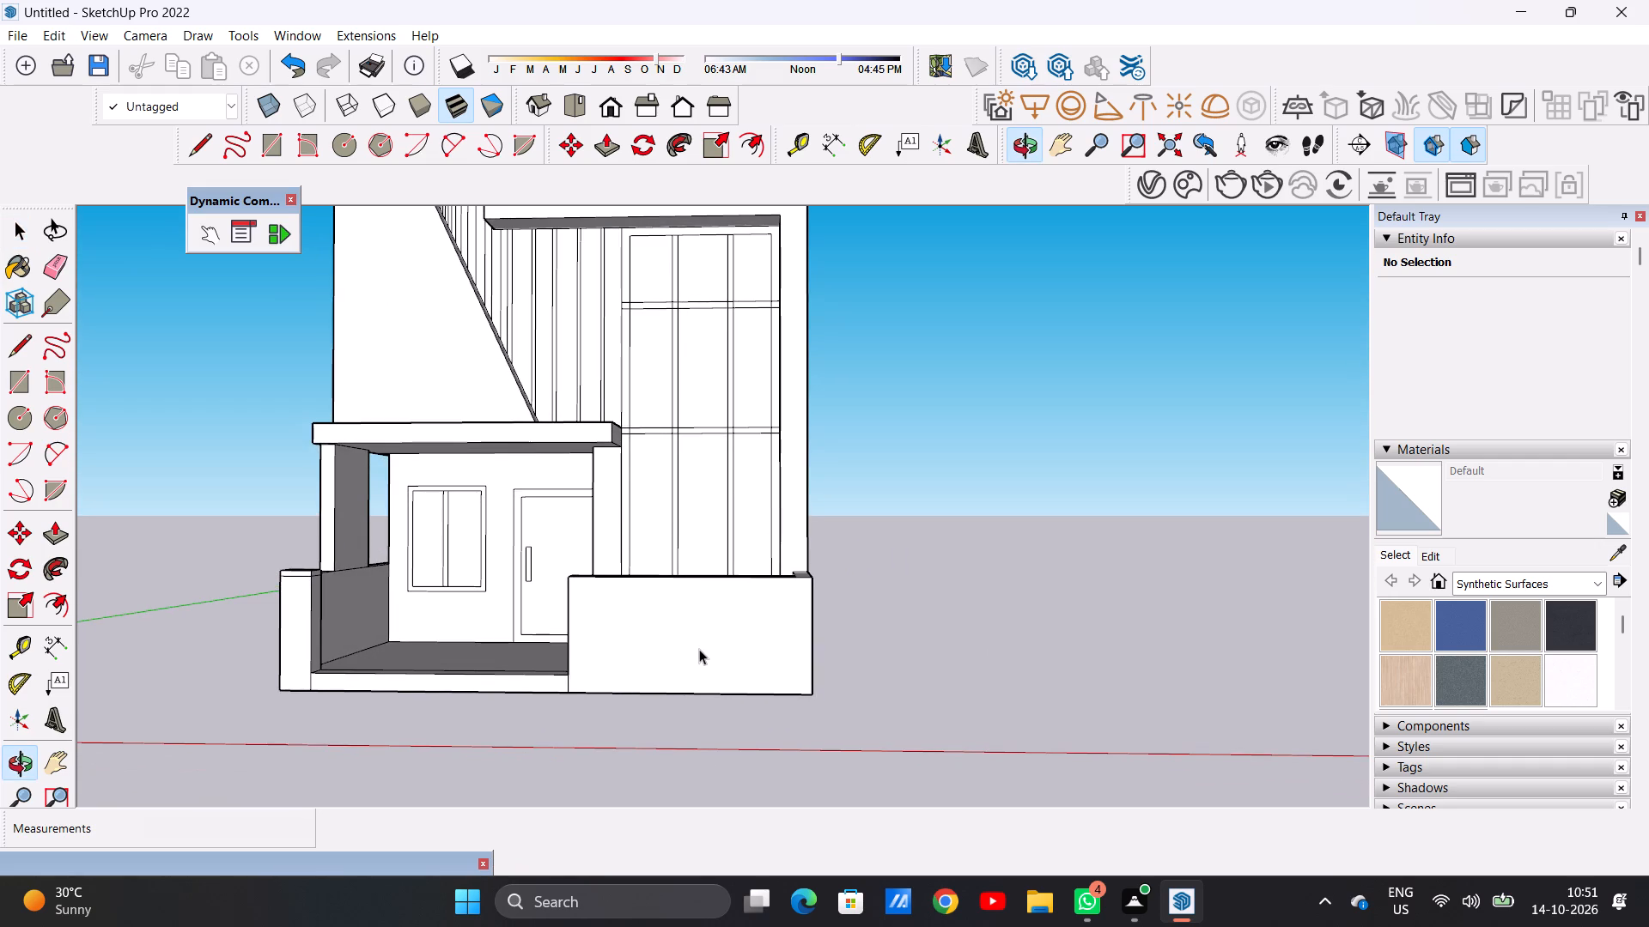
pyautogui.press('l')
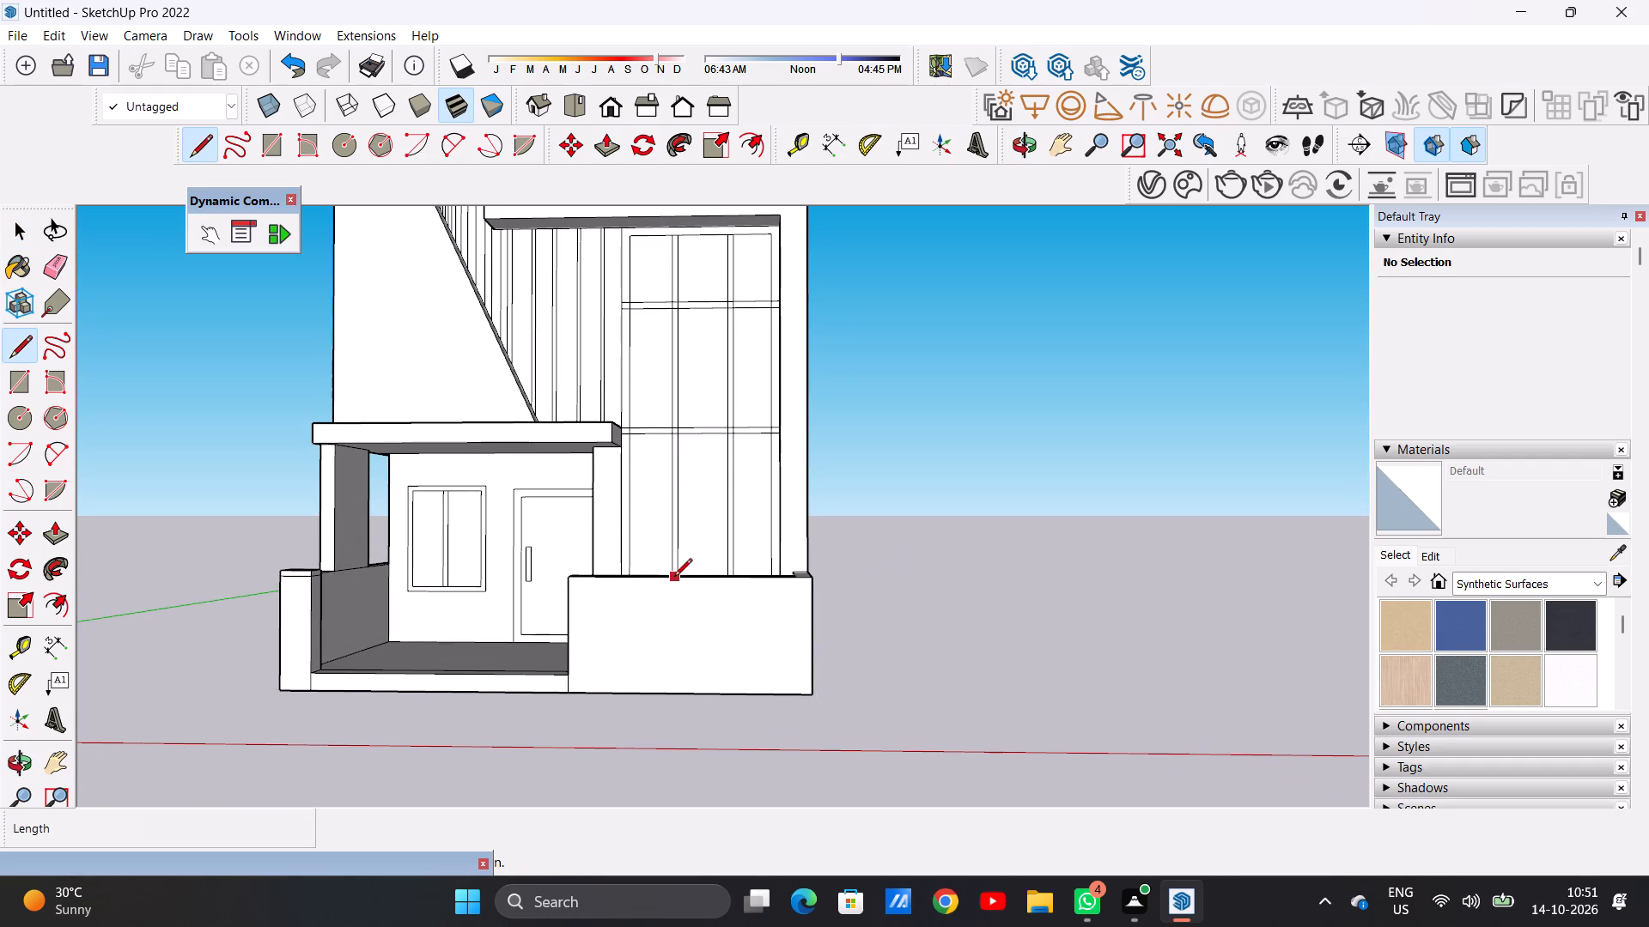
pyautogui.click(666, 576)
pyautogui.click(664, 691)
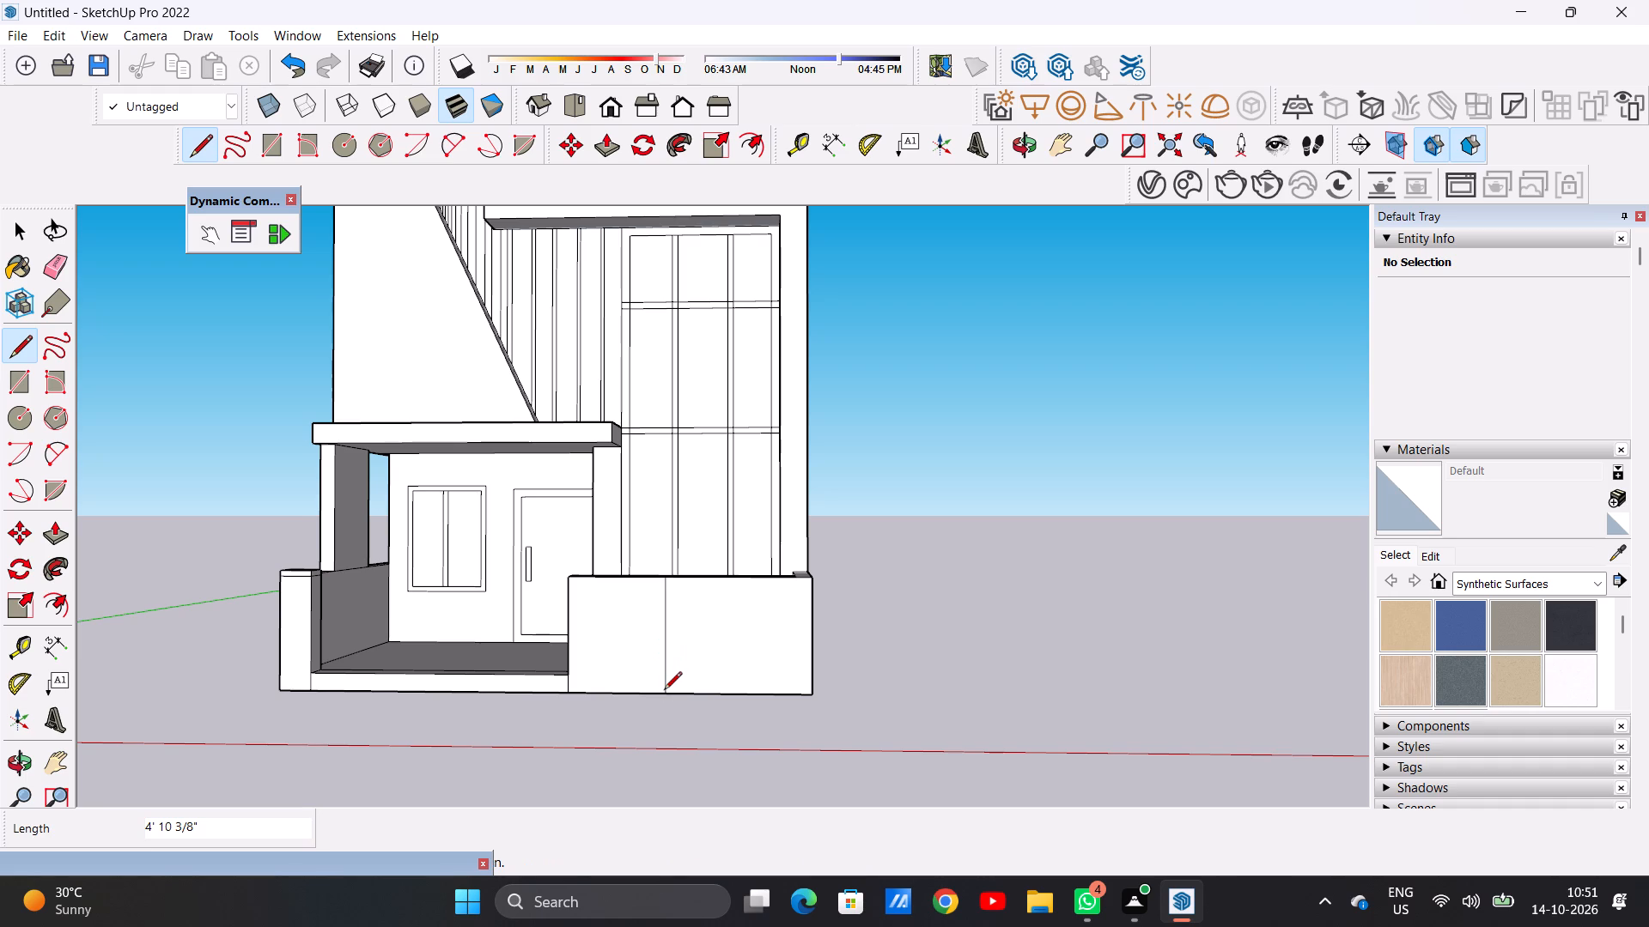
pyautogui.press('space')
# Push/Pull the L-shaped top of the low front wall up 4 3/8".
pyautogui.scroll(-2, 612, 609)
pyautogui.moveTo(598, 625); pyautogui.dragTo(612, 766, button='middle')
pyautogui.scroll(5, 648, 621)
pyautogui.moveTo(673, 627); pyautogui.dragTo(650, 722, button='middle')
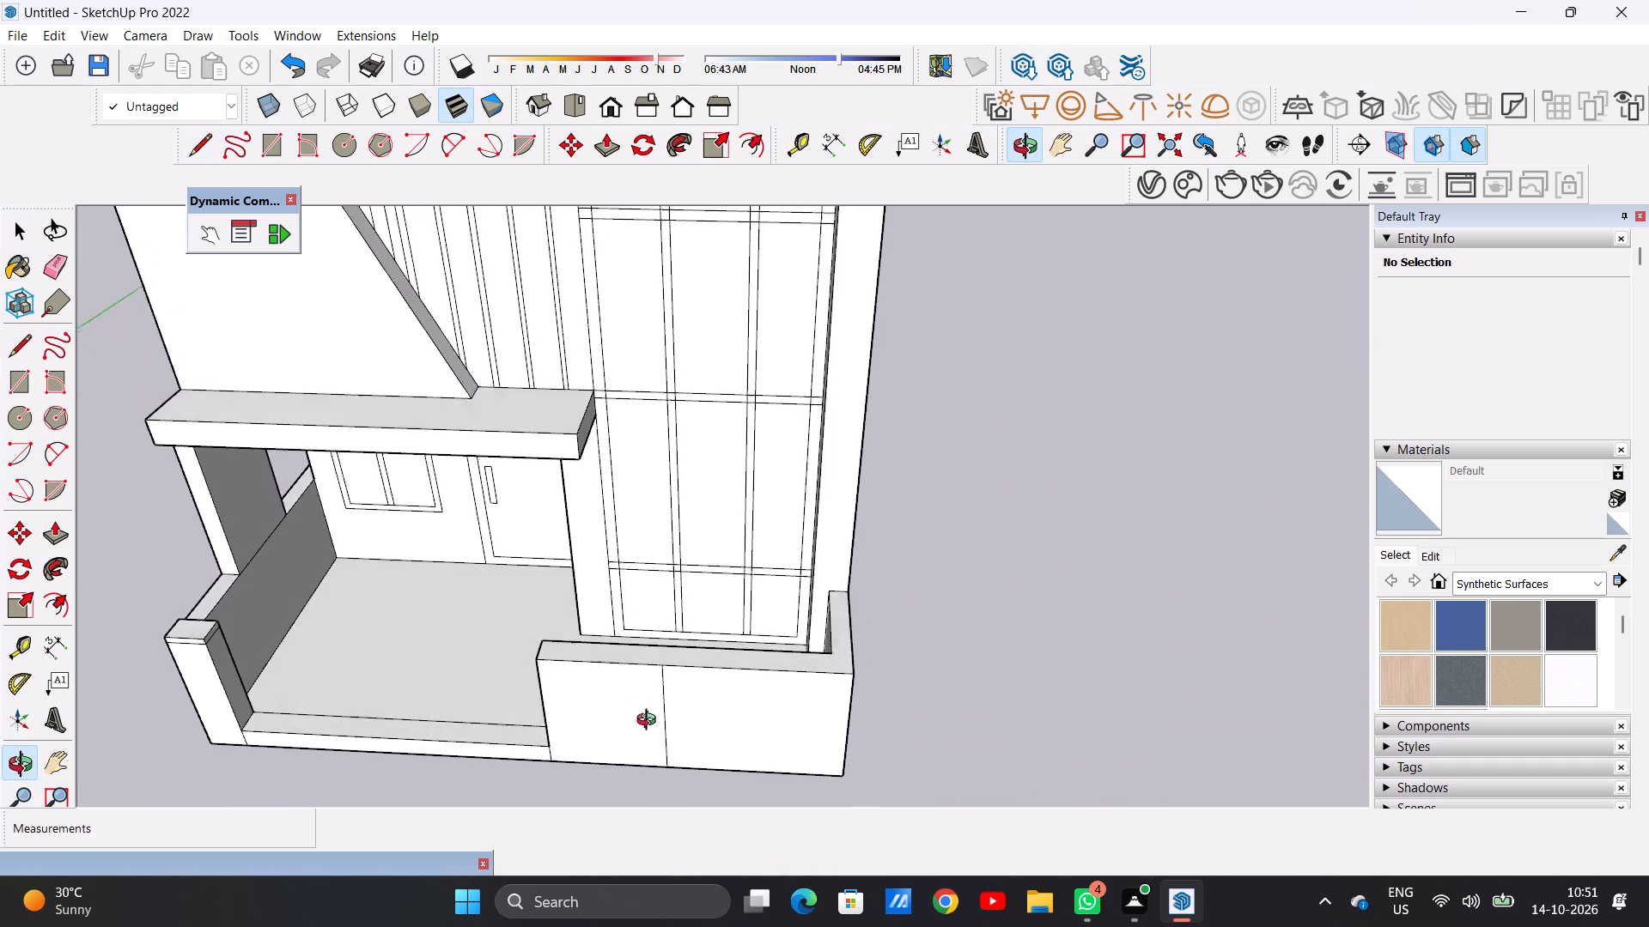
pyautogui.moveTo(650, 722); pyautogui.dragTo(650, 752, button='middle')
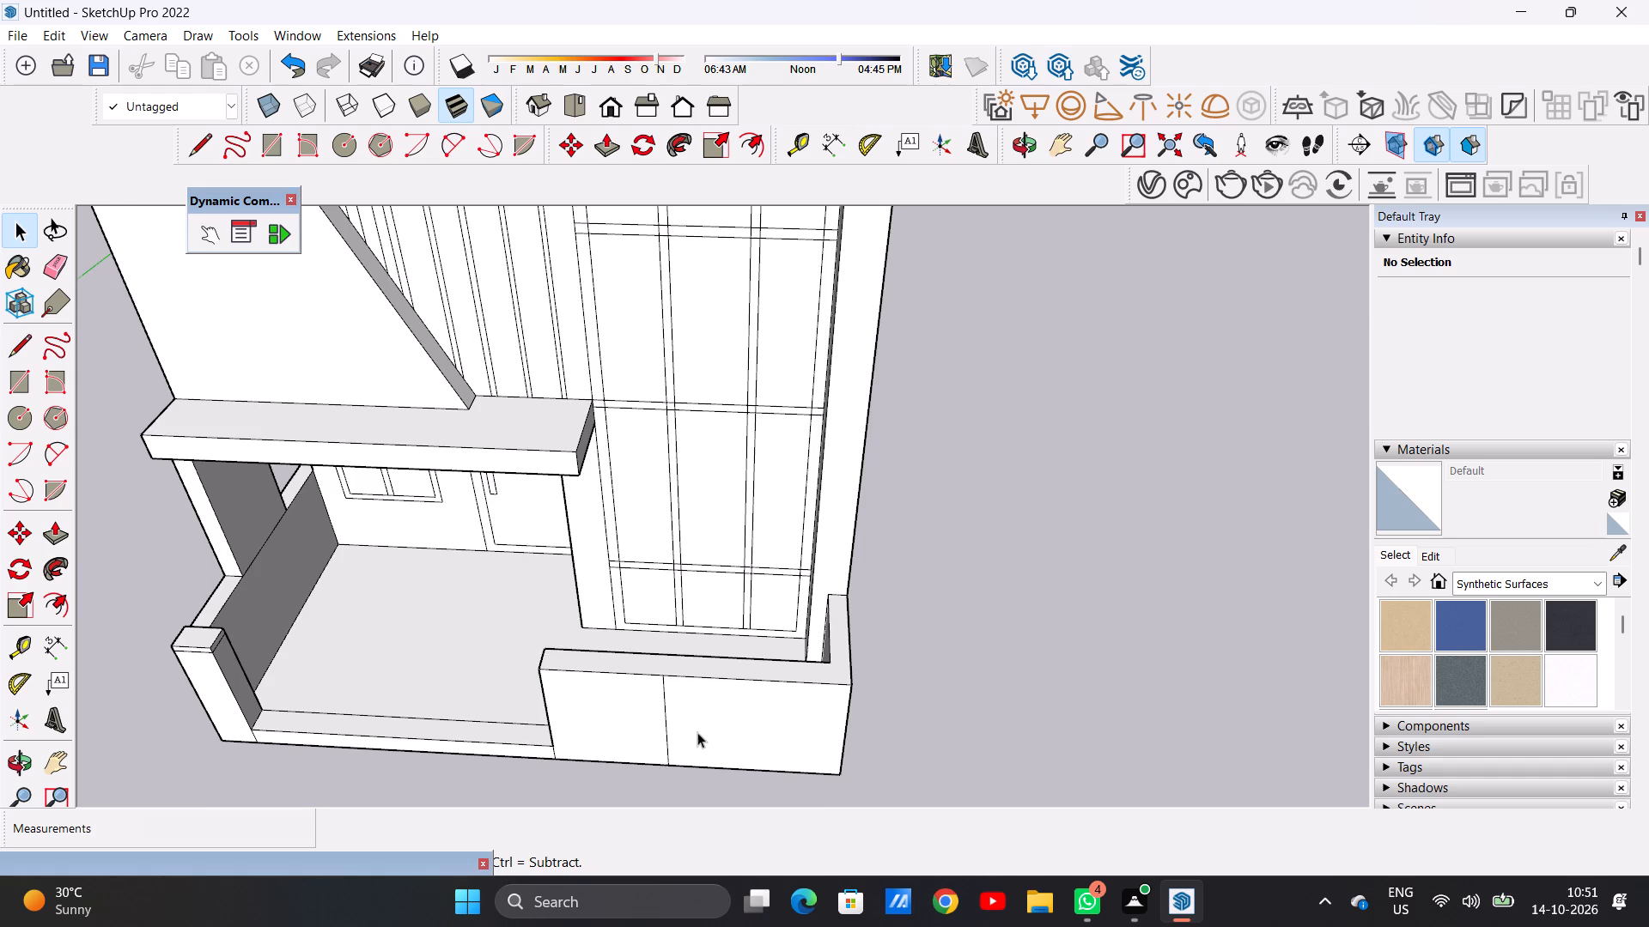
pyautogui.scroll(-3, 697, 732)
pyautogui.scroll(2, 768, 685)
pyautogui.scroll(-1, 768, 685)
pyautogui.press('p')
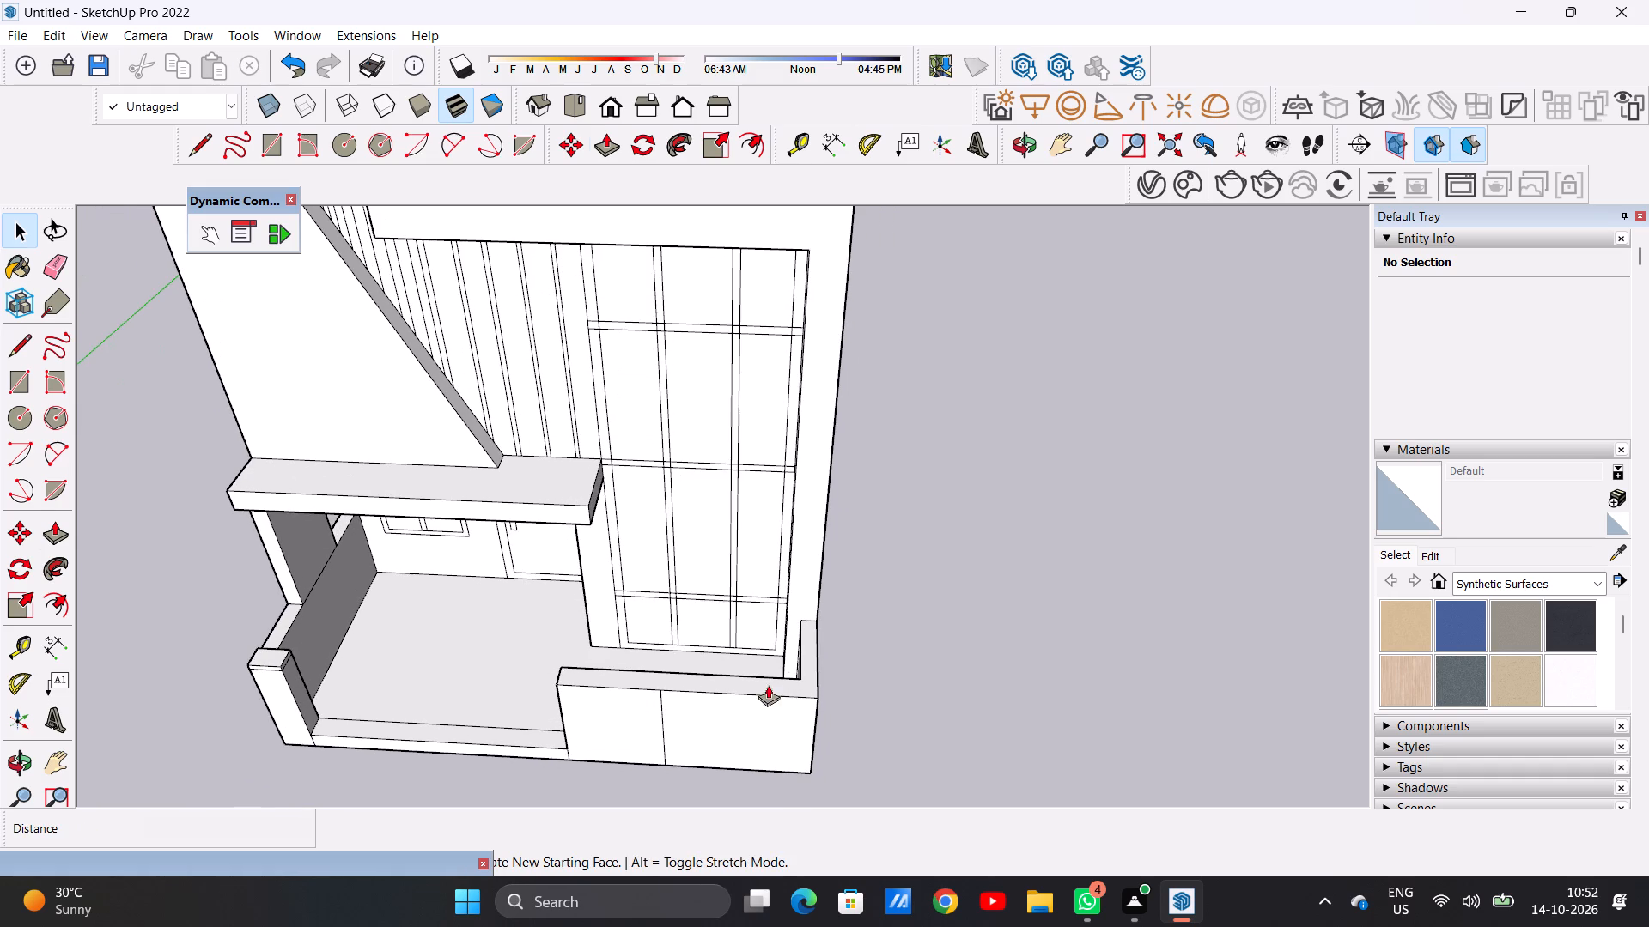
pyautogui.scroll(8, 794, 669)
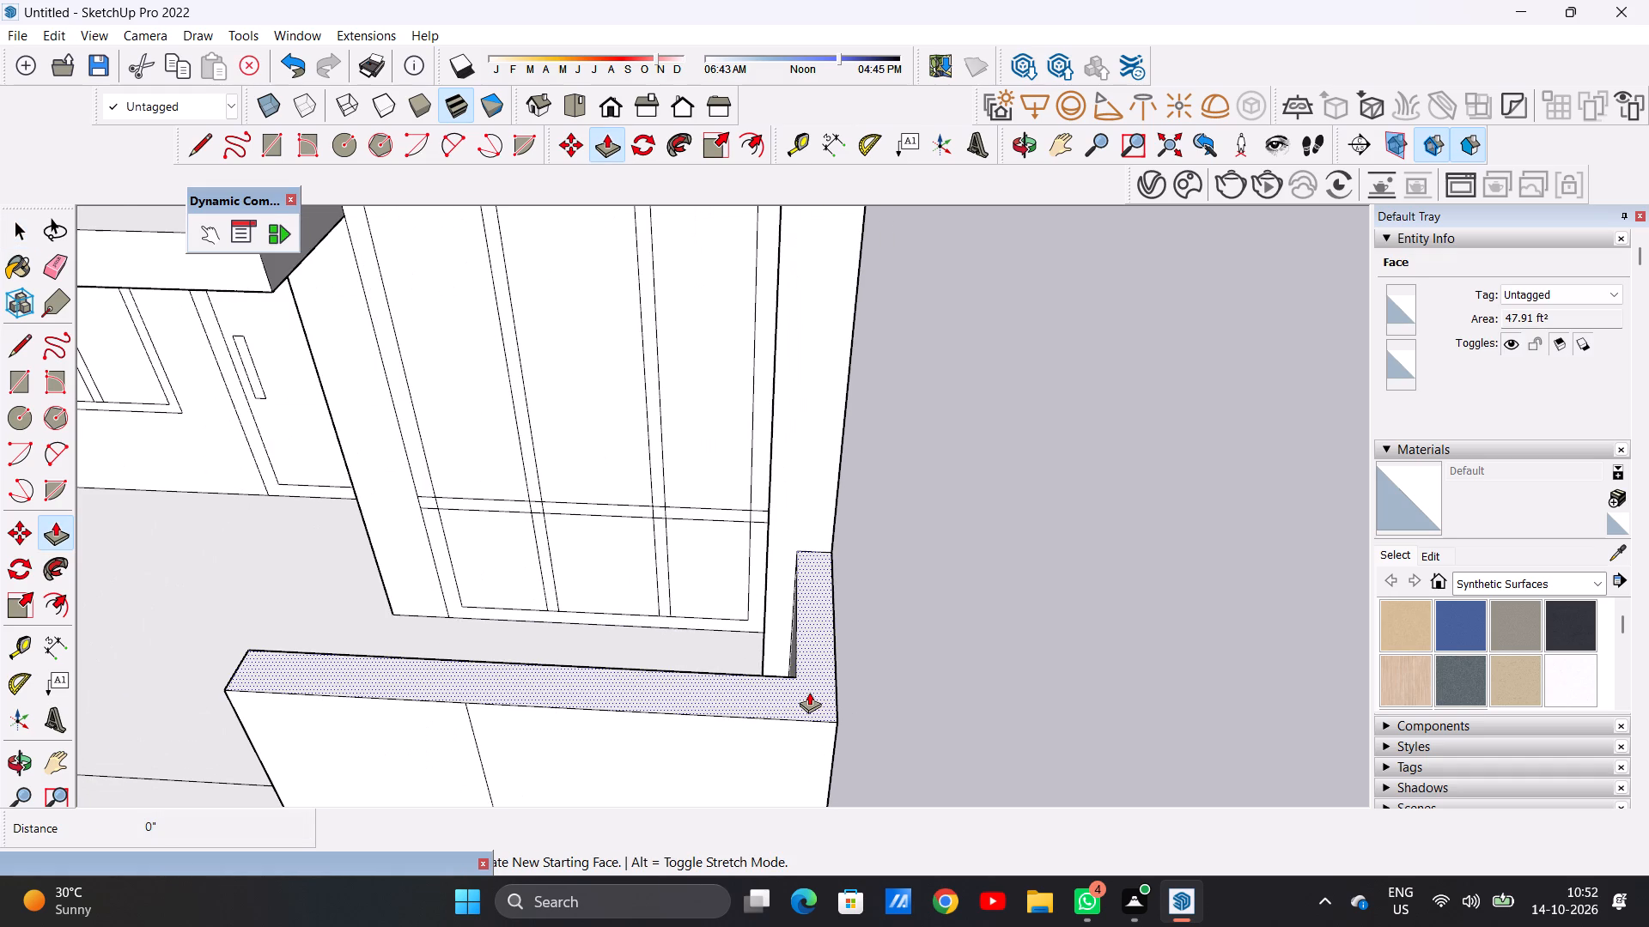
pyautogui.click(809, 692)
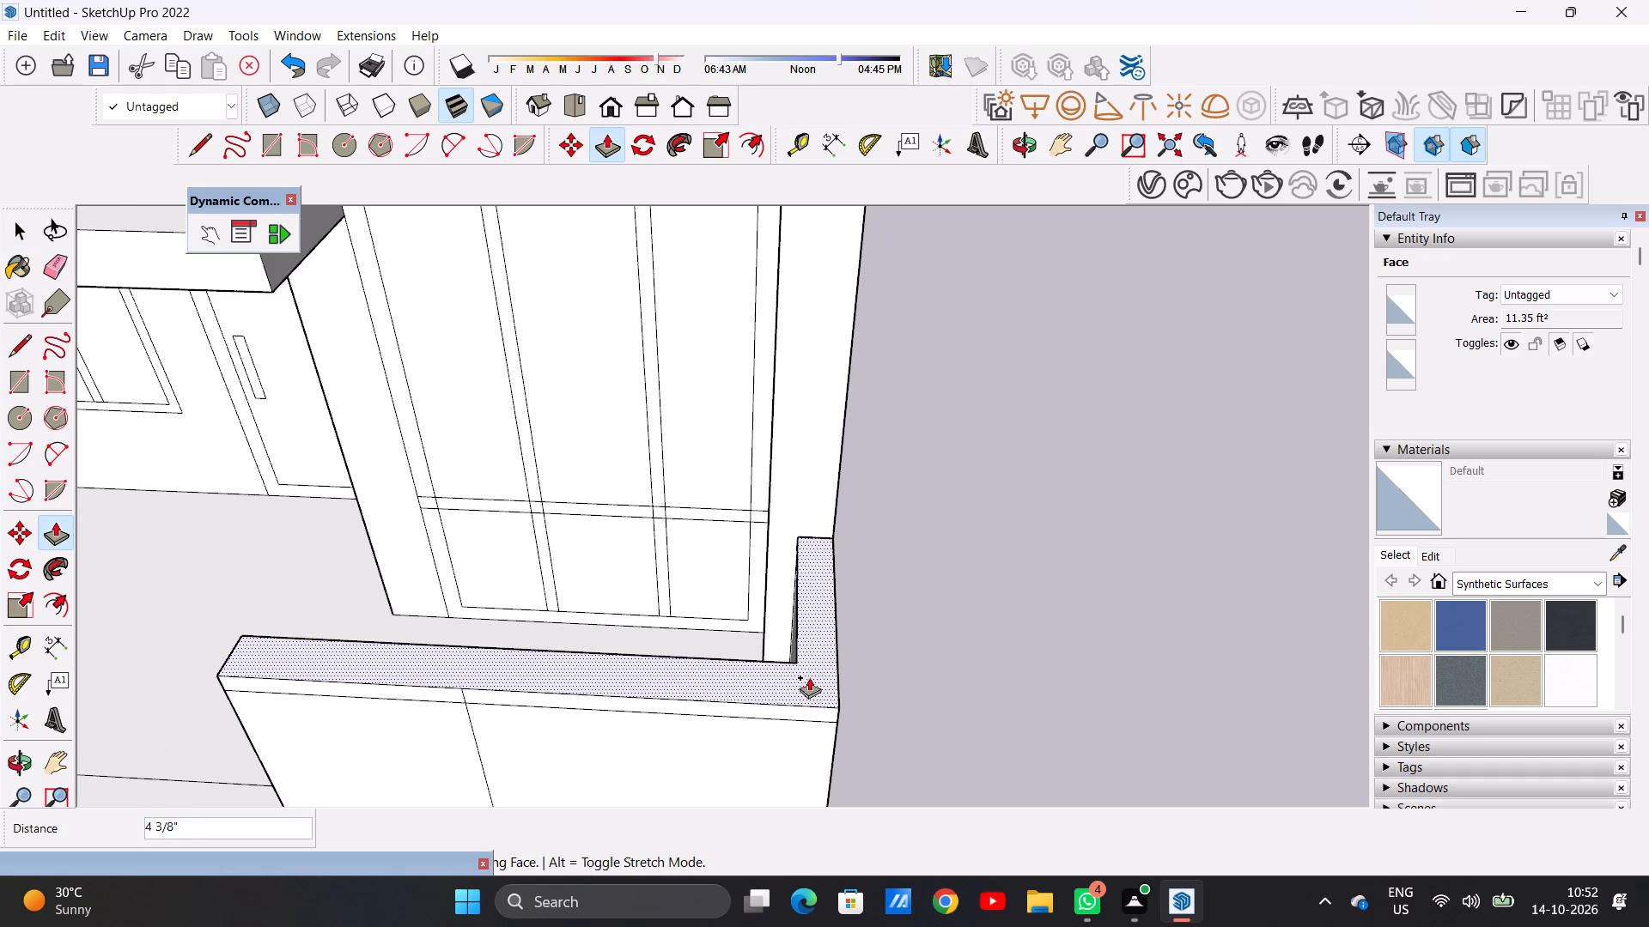
pyautogui.click(809, 677)
pyautogui.press('space')
# Erase the short piece of the vertical line crossing the raised band at the top of the low front wall.
pyautogui.scroll(-7, 826, 760)
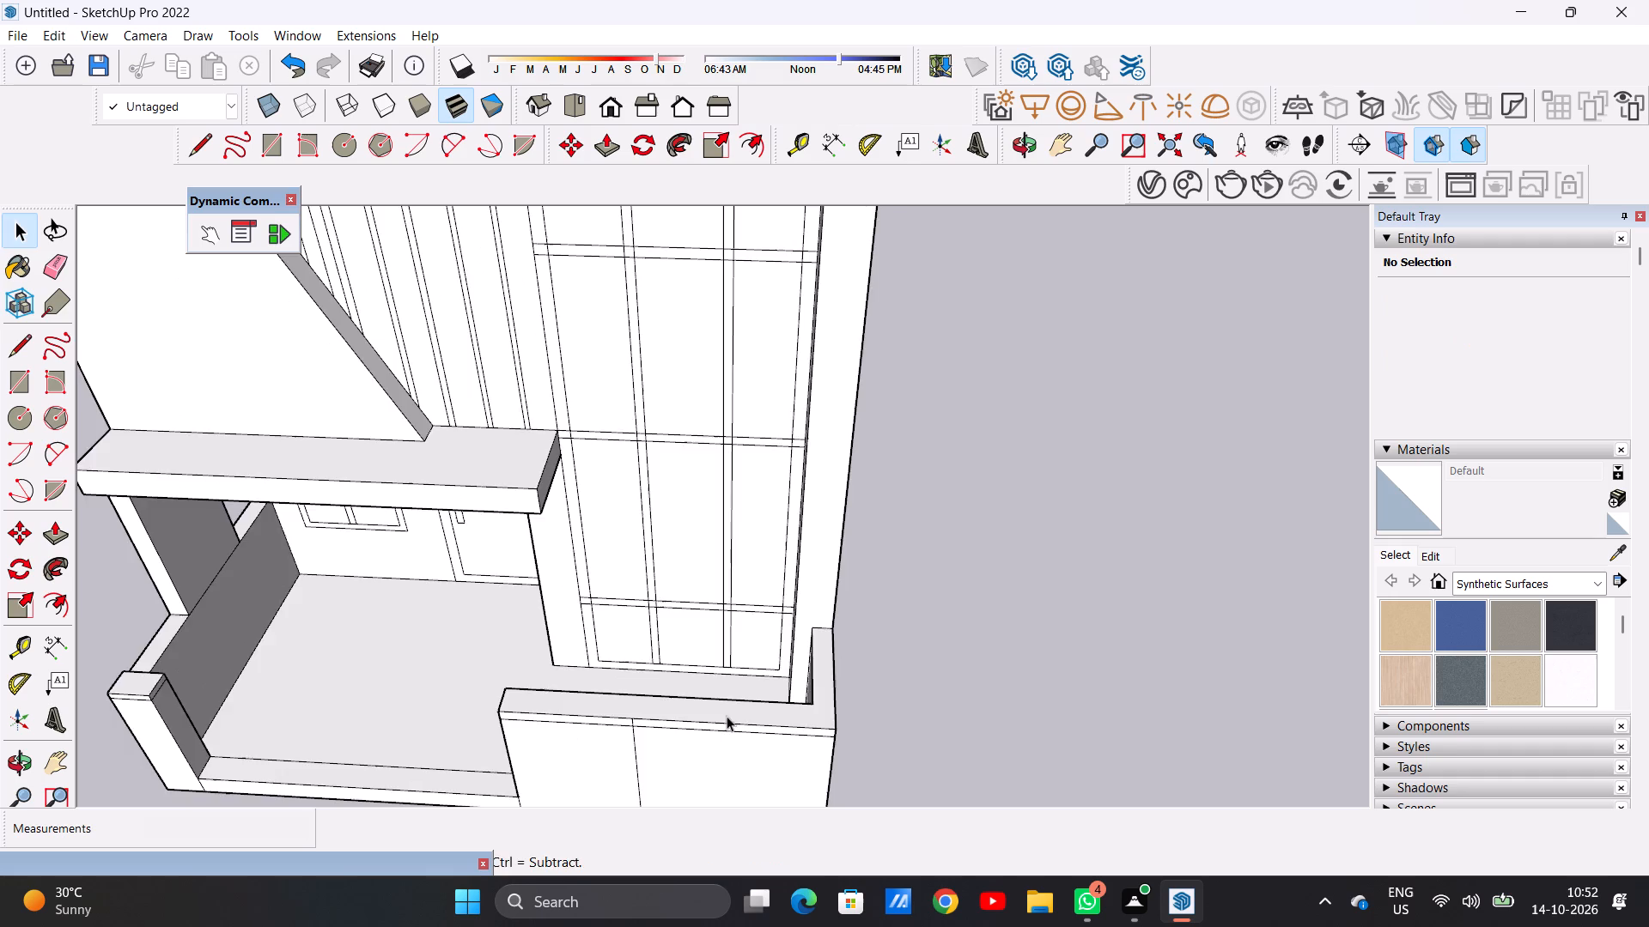
pyautogui.moveTo(721, 705); pyautogui.dragTo(721, 548, button='middle')
pyautogui.scroll(-6, 754, 553)
pyautogui.scroll(7, 693, 639)
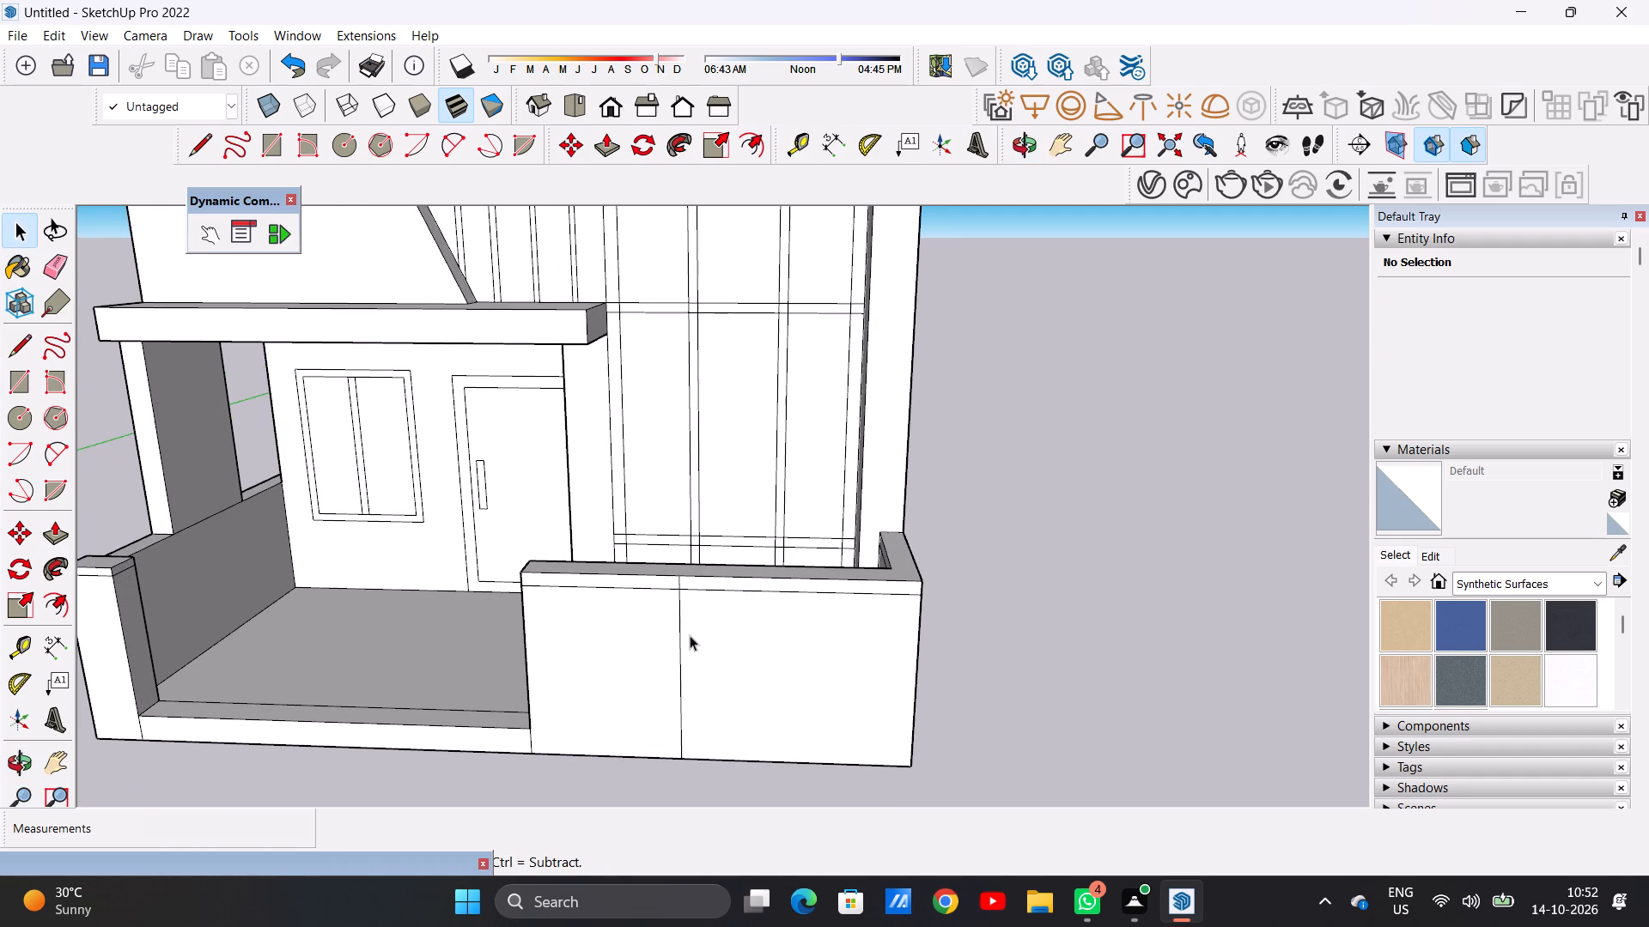
pyautogui.press('e')
pyautogui.scroll(6, 685, 594)
pyautogui.moveTo(663, 578); pyautogui.dragTo(696, 568)
pyautogui.press('space')
# Examine the house front from several angles and distances, checking the low front wall against the porch and tower panel.
pyautogui.scroll(-19, 716, 659)
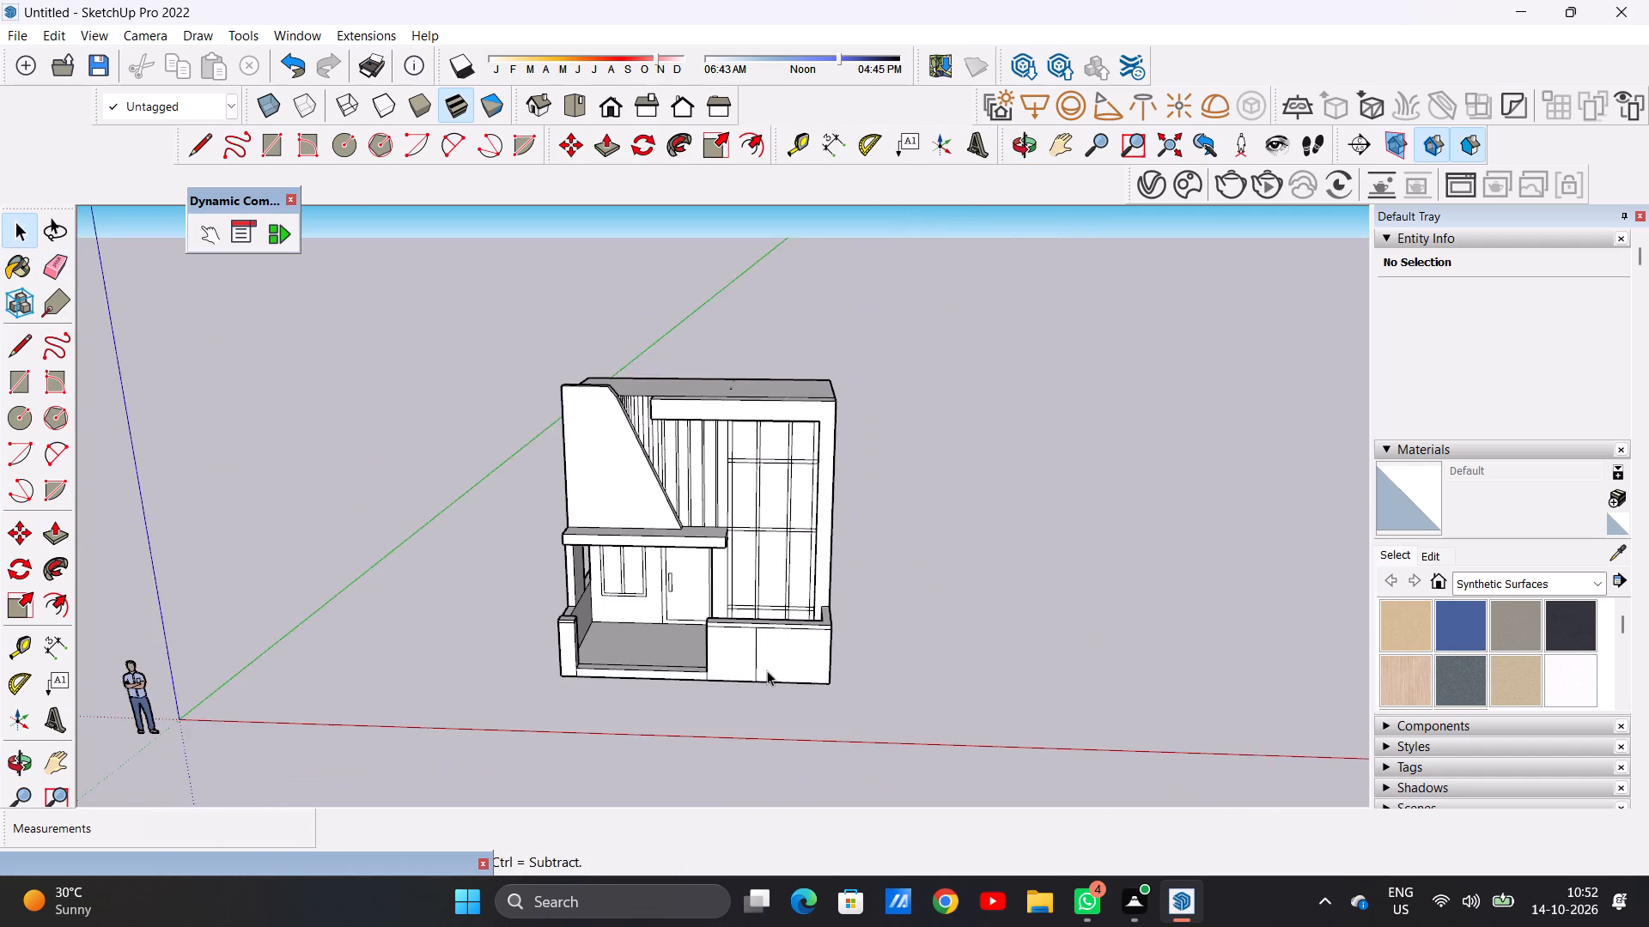
pyautogui.moveTo(761, 659); pyautogui.dragTo(752, 591, button='middle')
pyautogui.scroll(6, 693, 631)
pyautogui.moveTo(705, 625); pyautogui.dragTo(910, 646, button='middle')
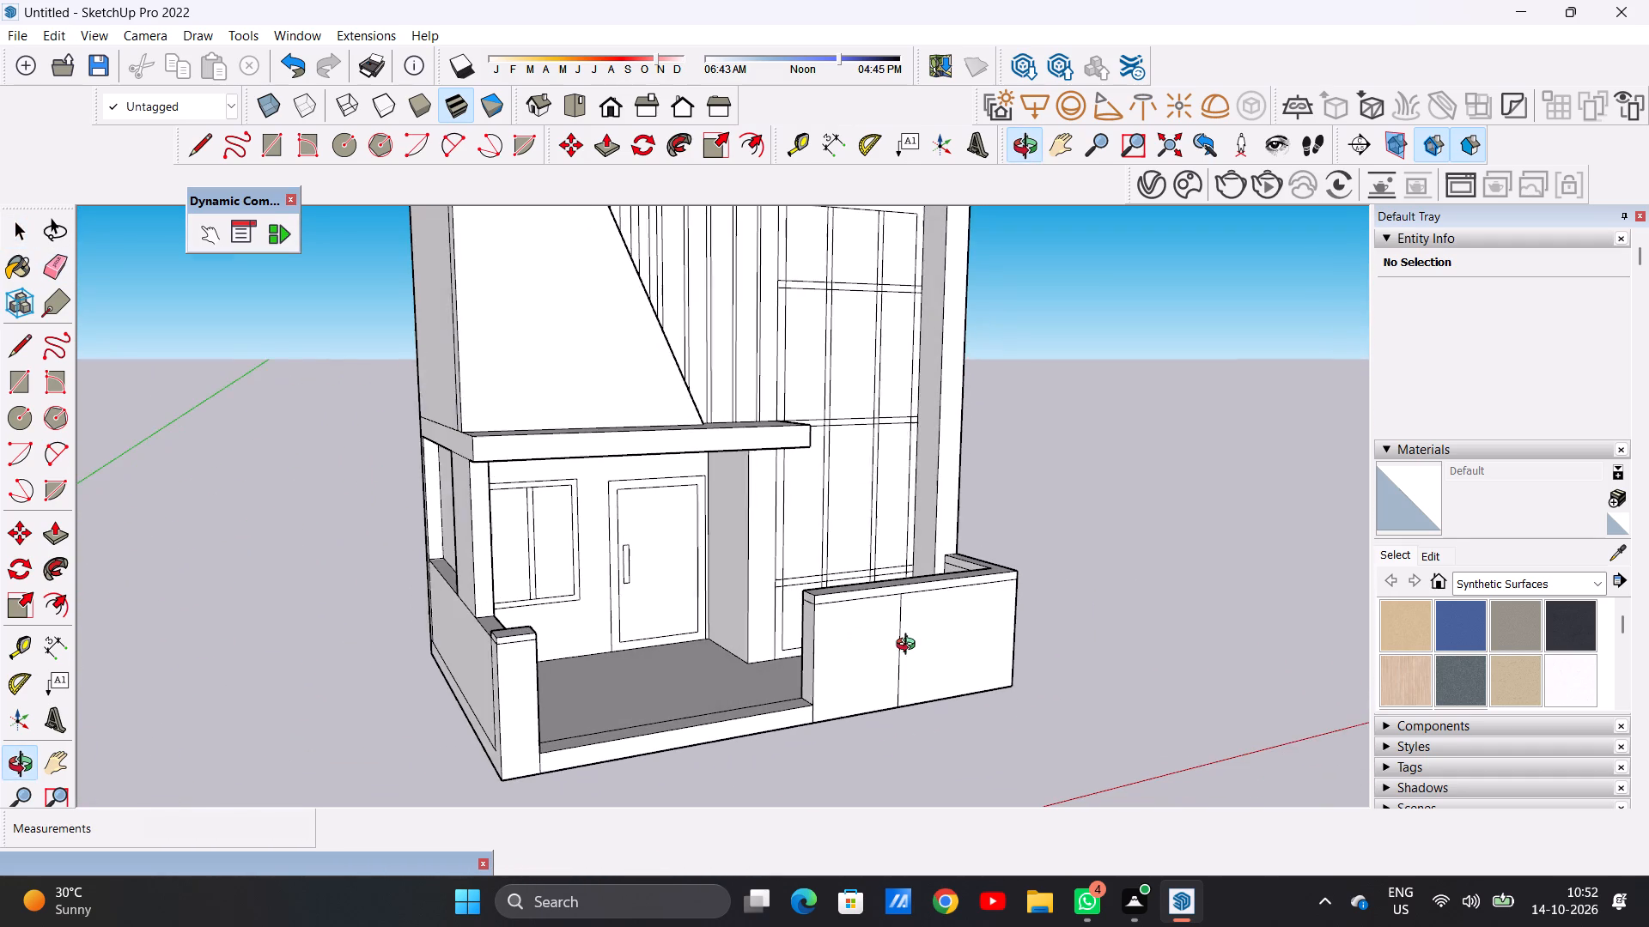
pyautogui.moveTo(910, 646); pyautogui.dragTo(910, 646, button='middle')
pyautogui.moveTo(1001, 623); pyautogui.dragTo(813, 609, button='middle')
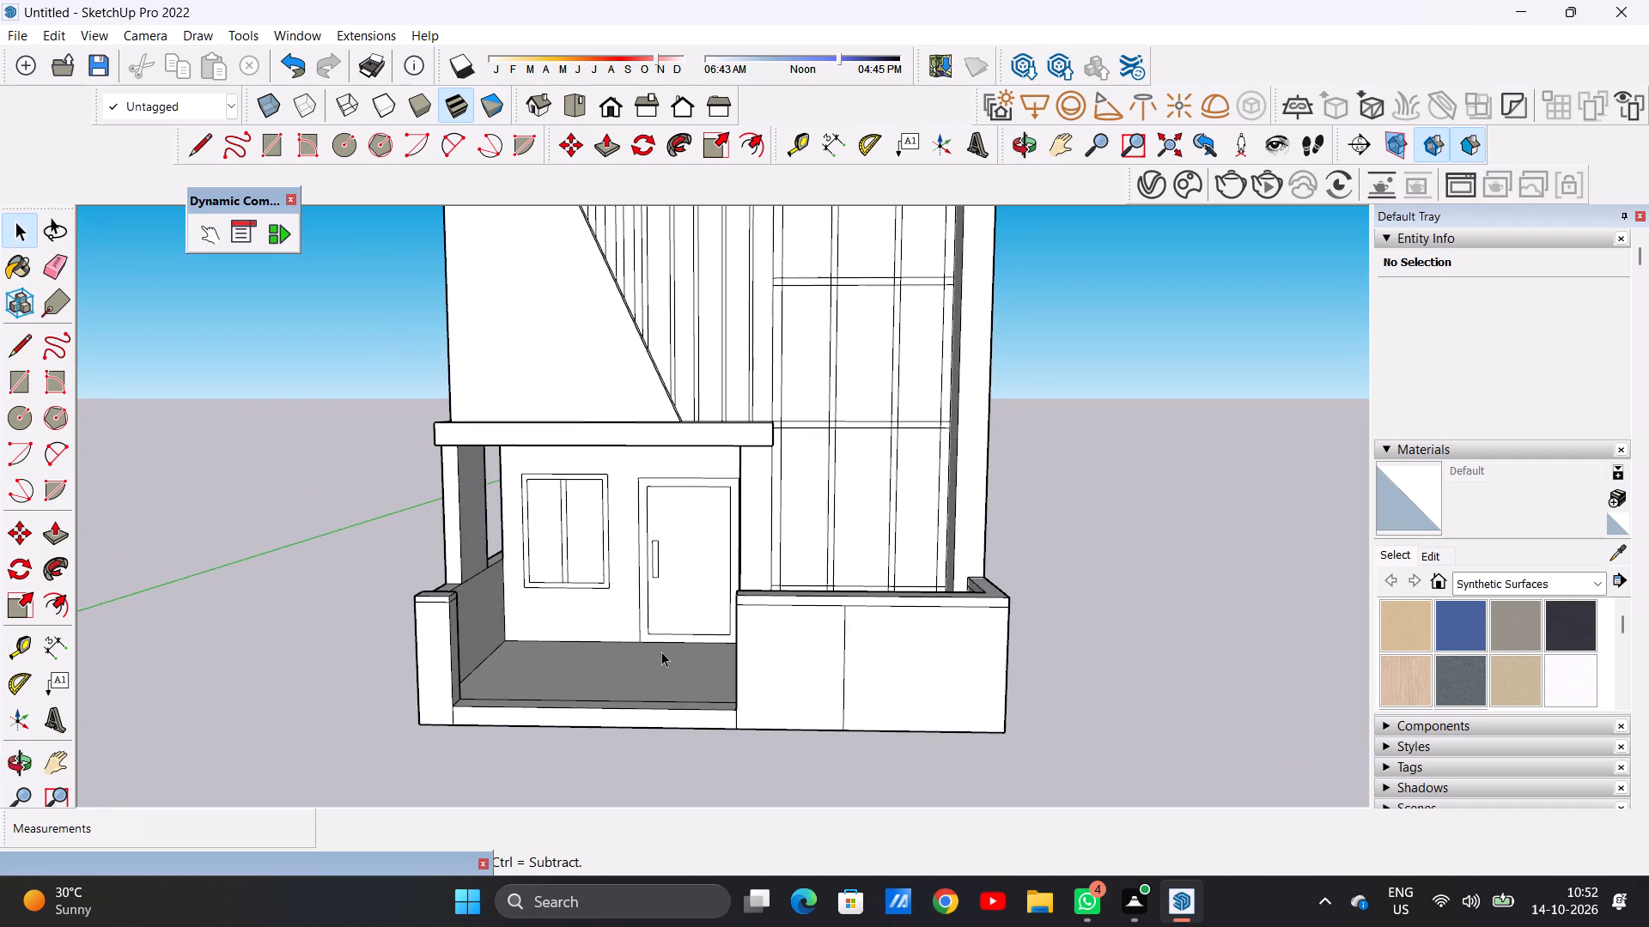
pyautogui.scroll(-7, 661, 651)
pyautogui.scroll(-2, 756, 665)
pyautogui.moveTo(764, 680); pyautogui.dragTo(757, 619, button='middle')
pyautogui.scroll(4, 767, 645)
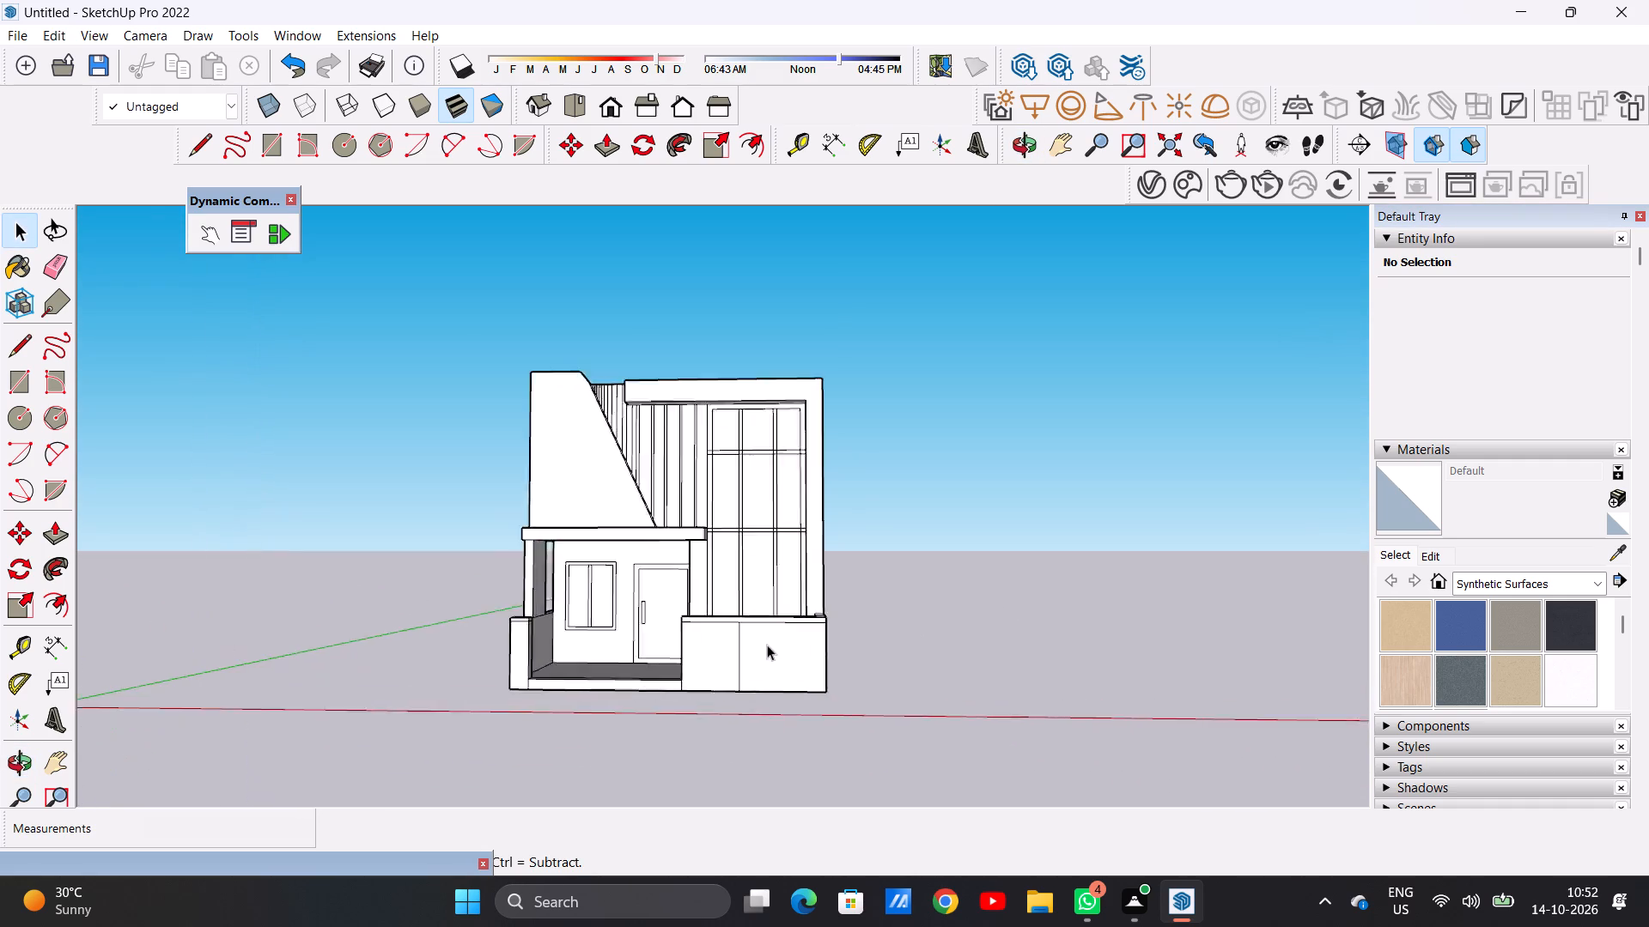
pyautogui.scroll(3, 767, 645)
pyautogui.scroll(-1, 748, 627)
pyautogui.scroll(1, 748, 627)
pyautogui.scroll(-1, 748, 627)
pyautogui.scroll(6, 748, 627)
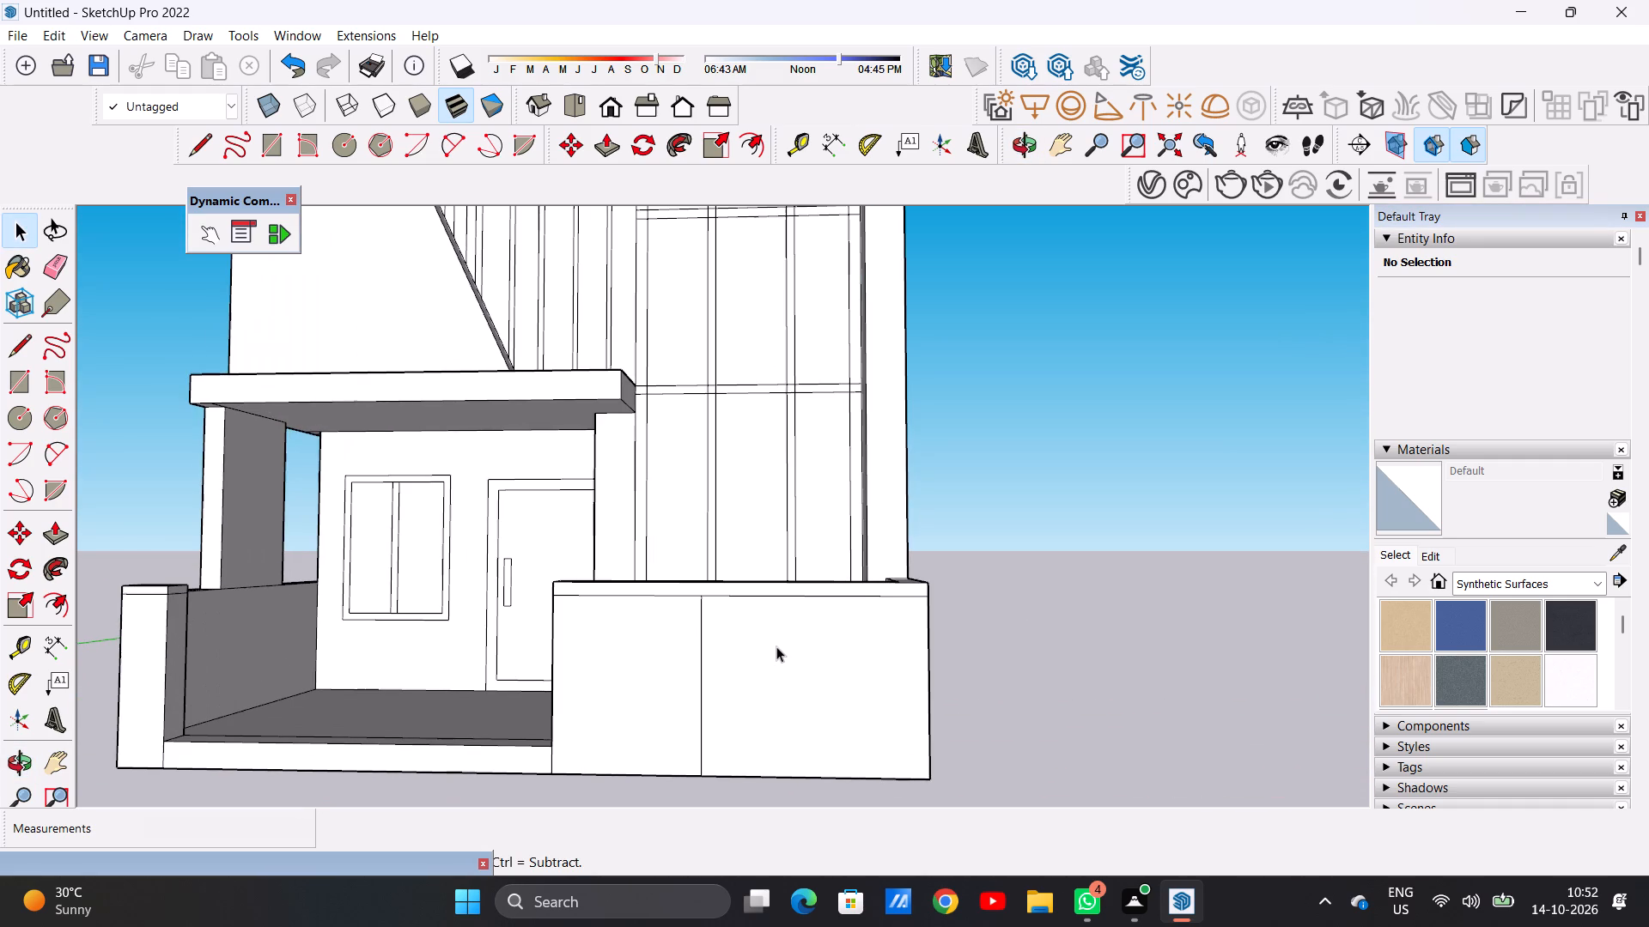
pyautogui.scroll(-7, 738, 655)
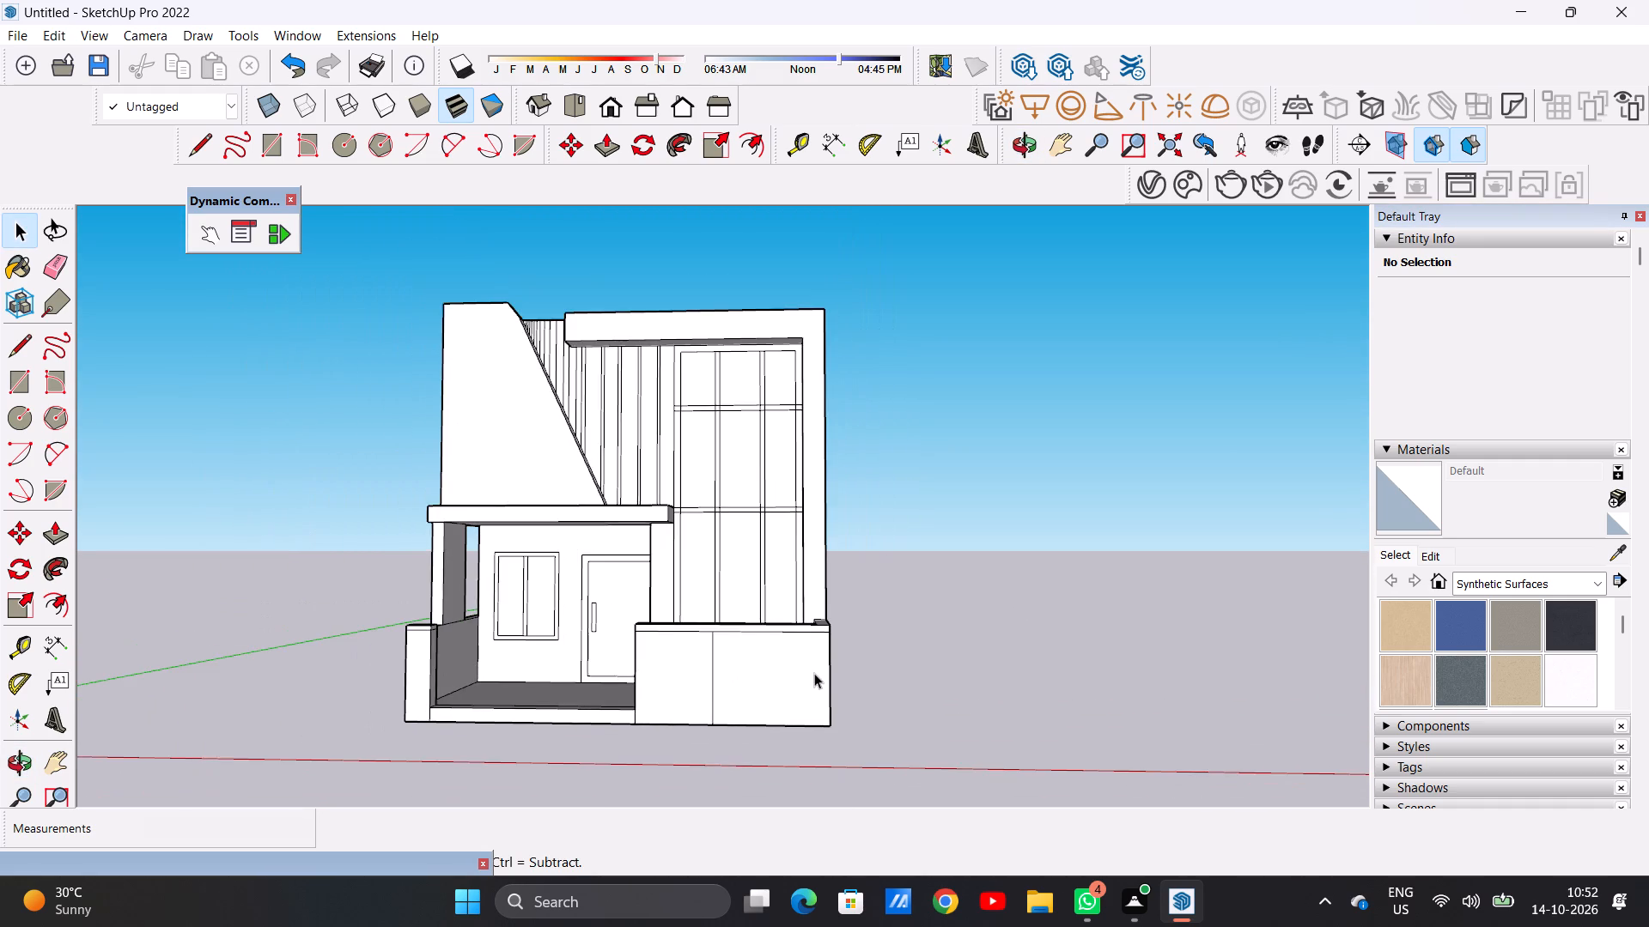
pyautogui.scroll(2, 814, 673)
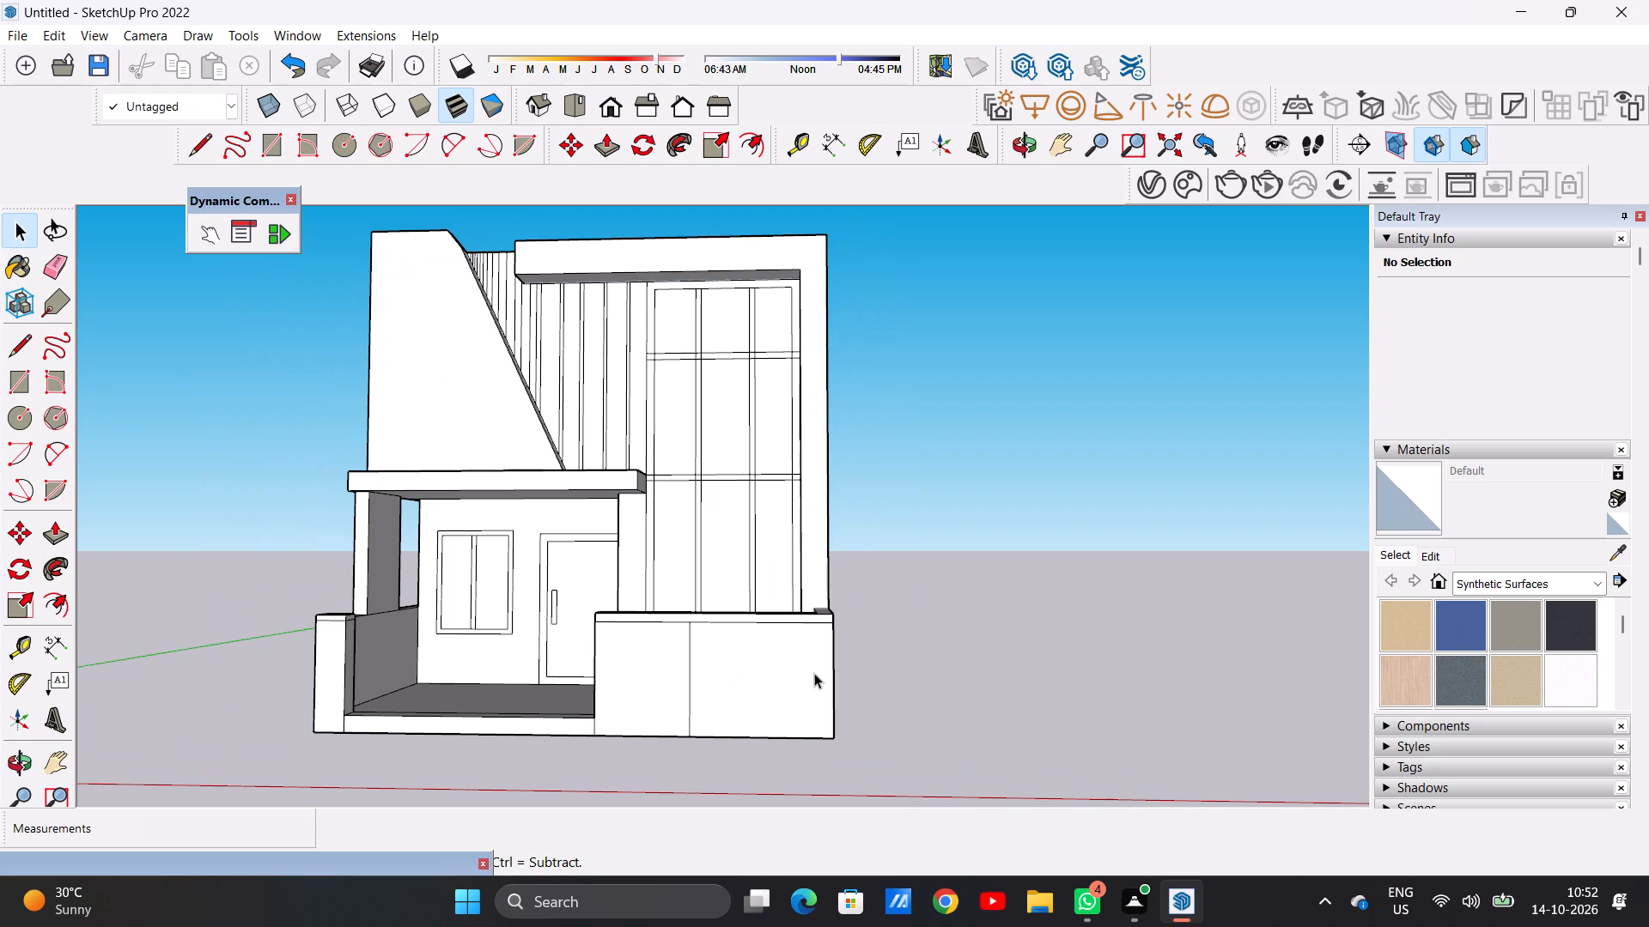
# Draw a second vertical line about 4' 10 3/8" long beside the first on the low front wall, forming a narrow strip.
pyautogui.press('l')
pyautogui.scroll(4, 702, 734)
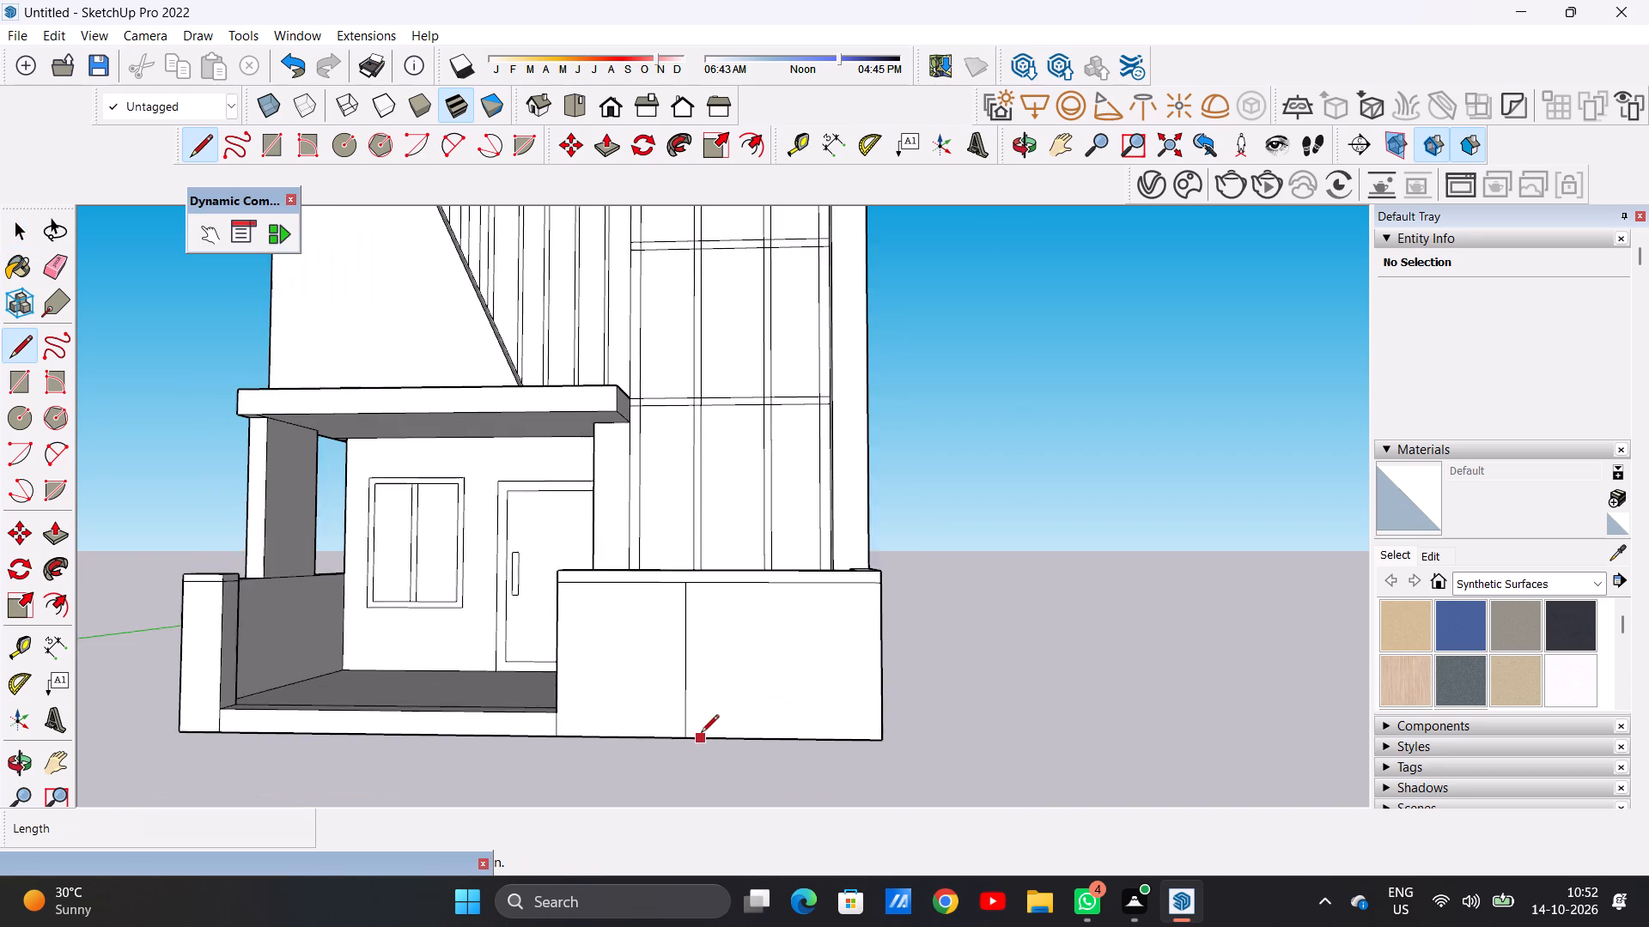
pyautogui.click(700, 567)
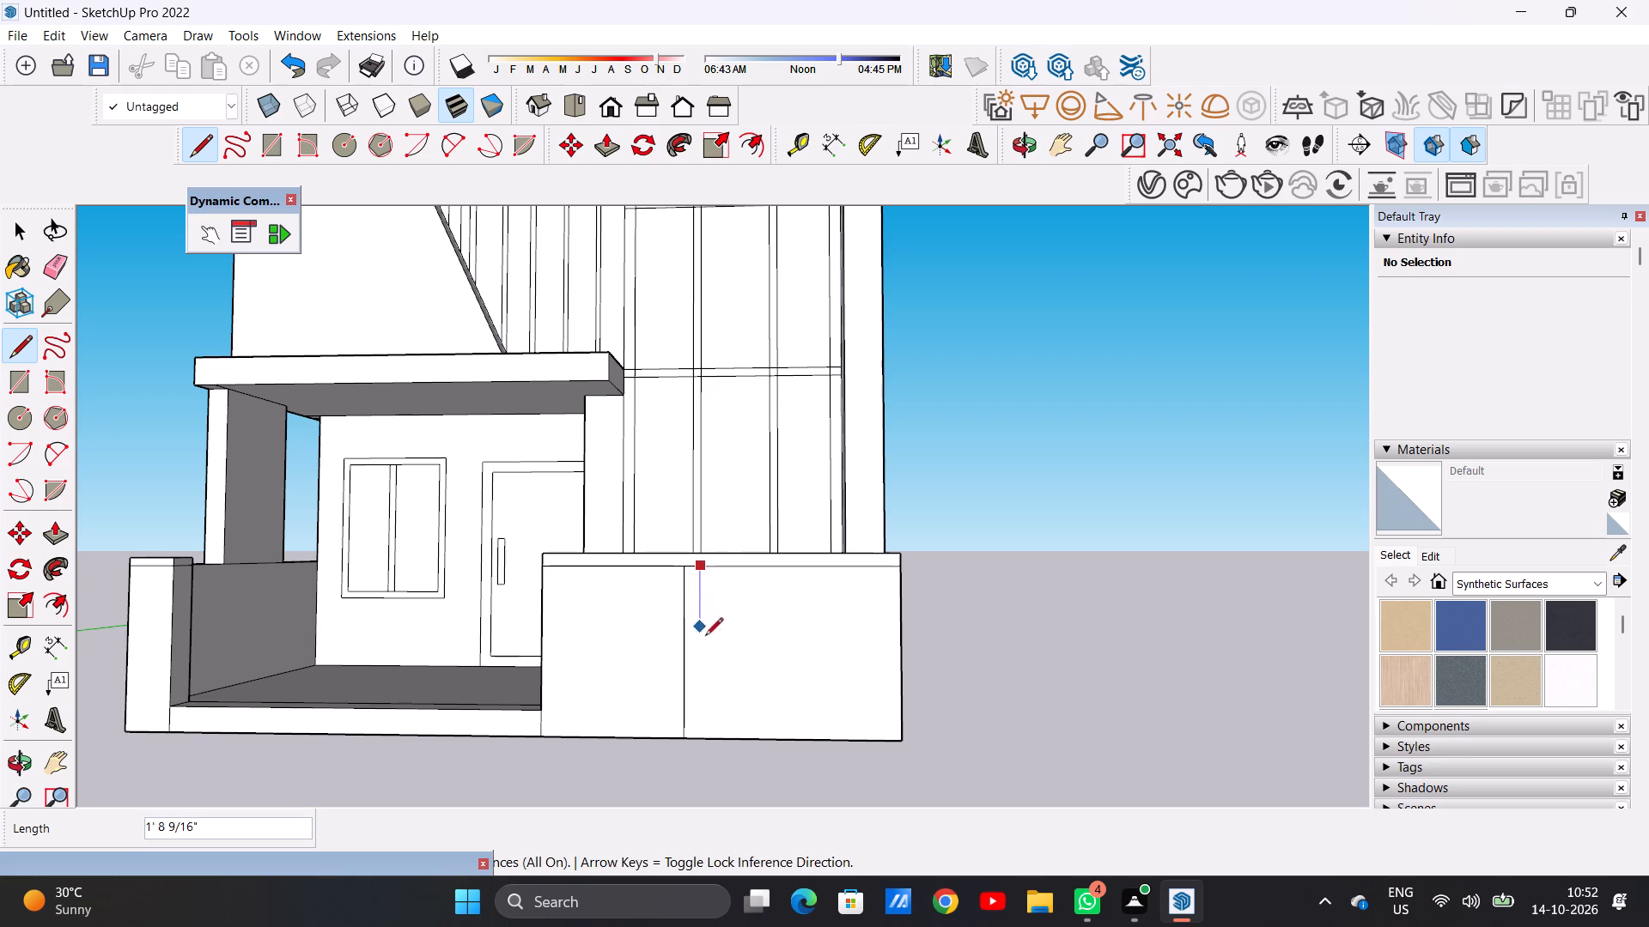
pyautogui.click(697, 741)
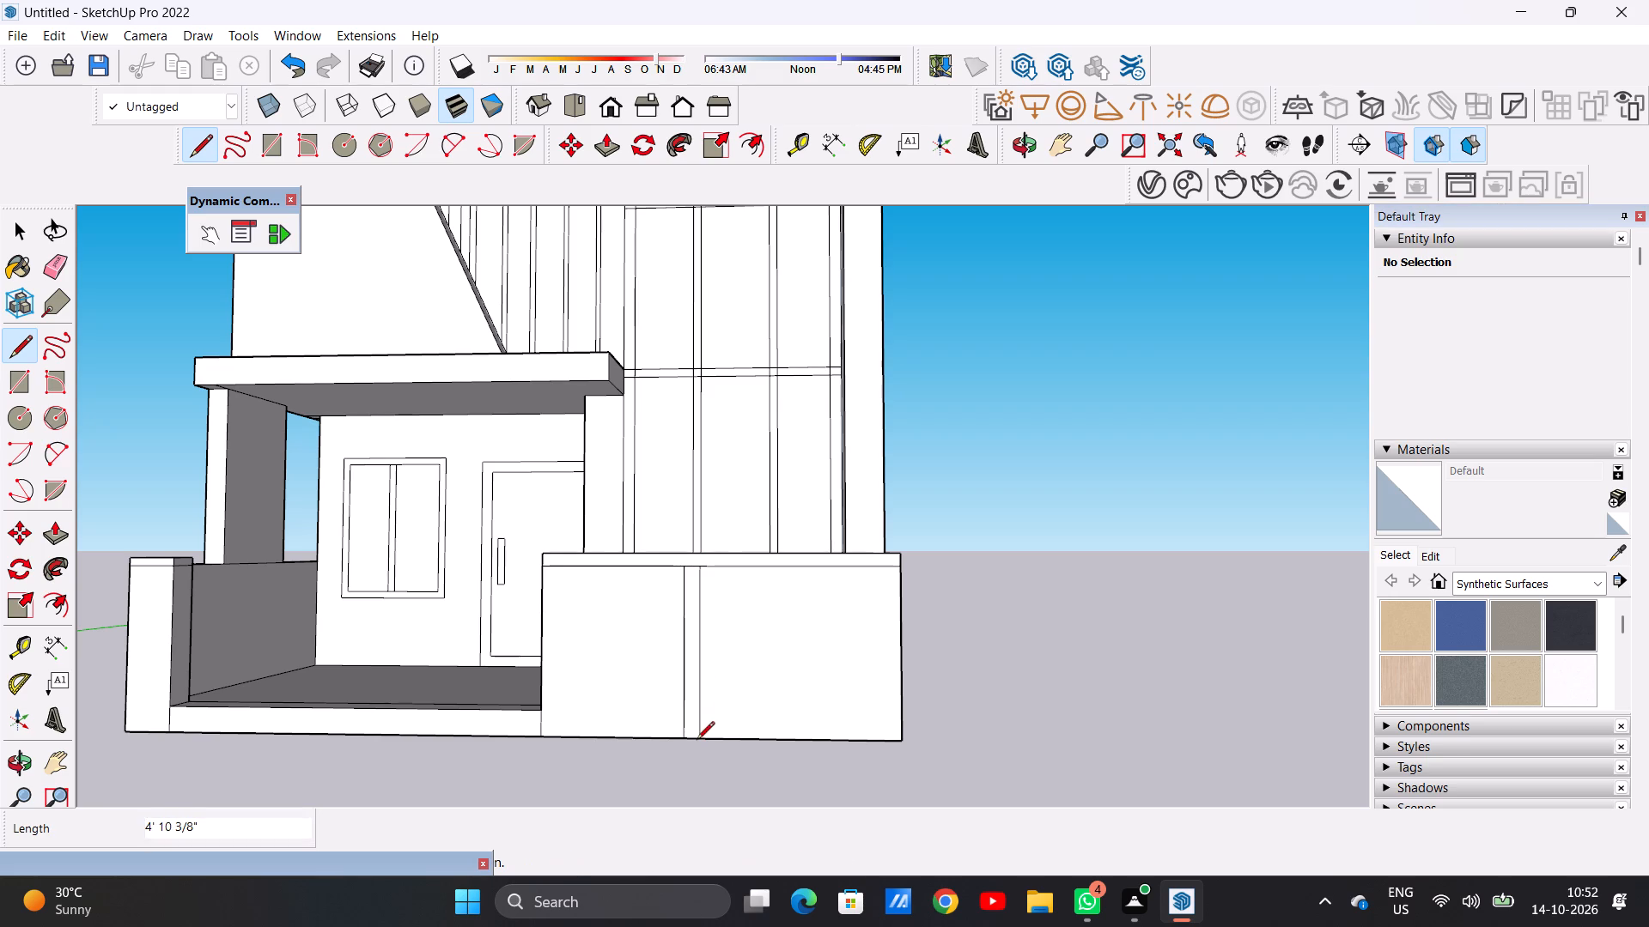
pyautogui.press('space')
# Select the narrow vertical strip with its edges on the low front wall and copy it 7" toward the wall's outer end.
pyautogui.scroll(-12, 680, 720)
pyautogui.scroll(2, 745, 710)
pyautogui.scroll(-1, 741, 712)
pyautogui.scroll(11, 734, 717)
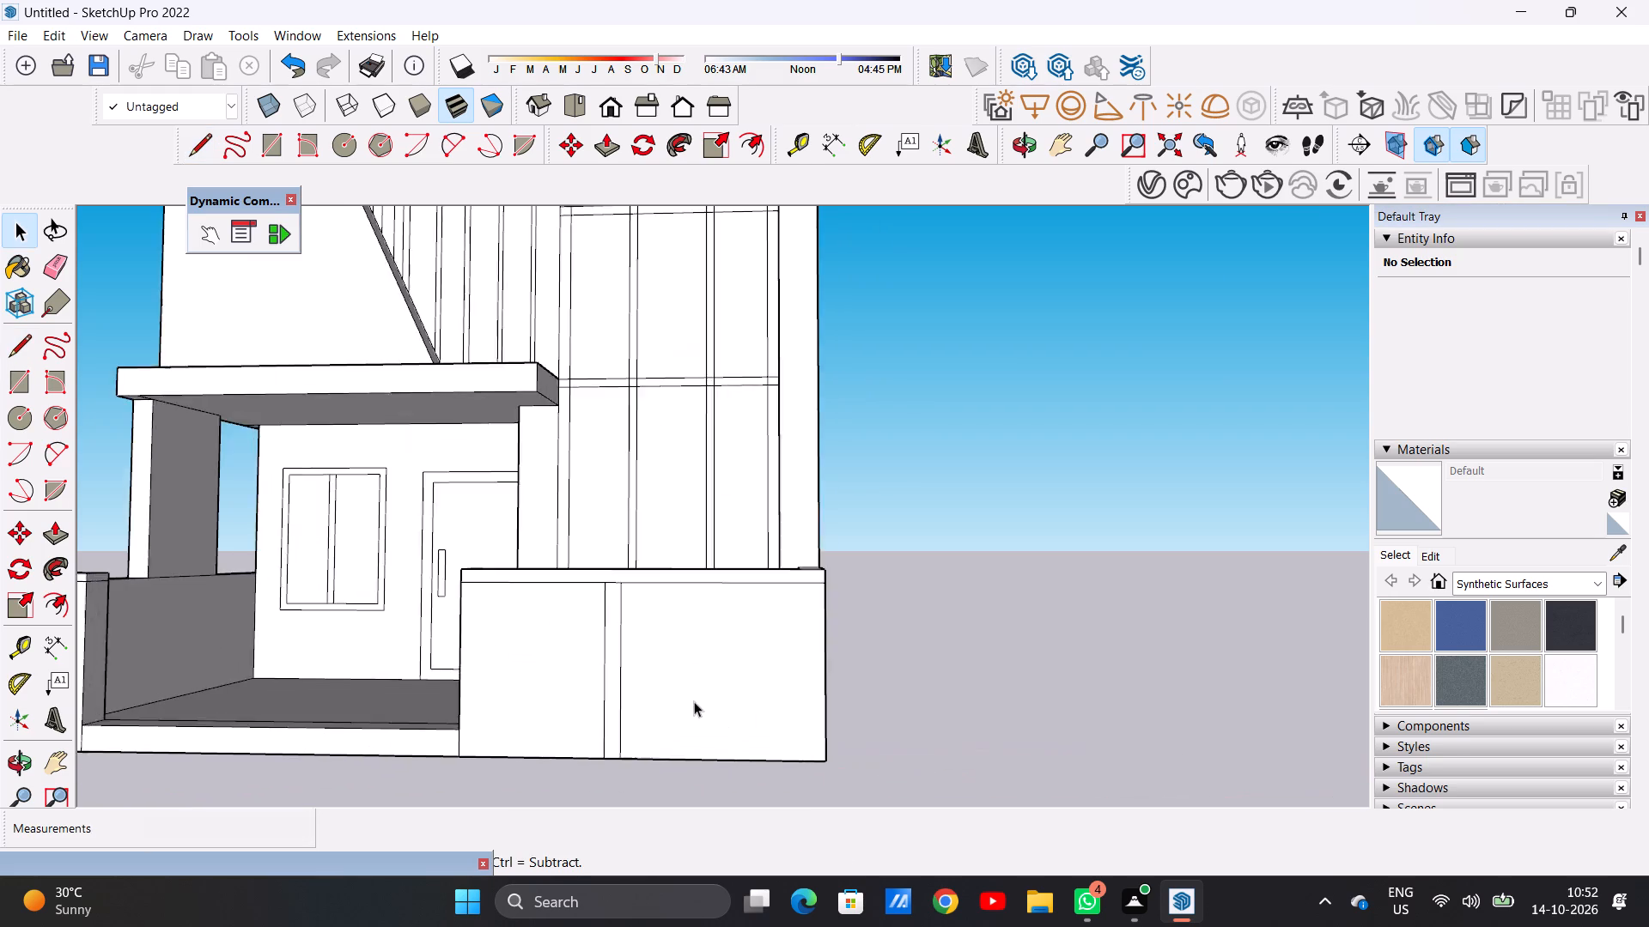
pyautogui.scroll(5, 694, 701)
pyautogui.doubleClick(545, 774)
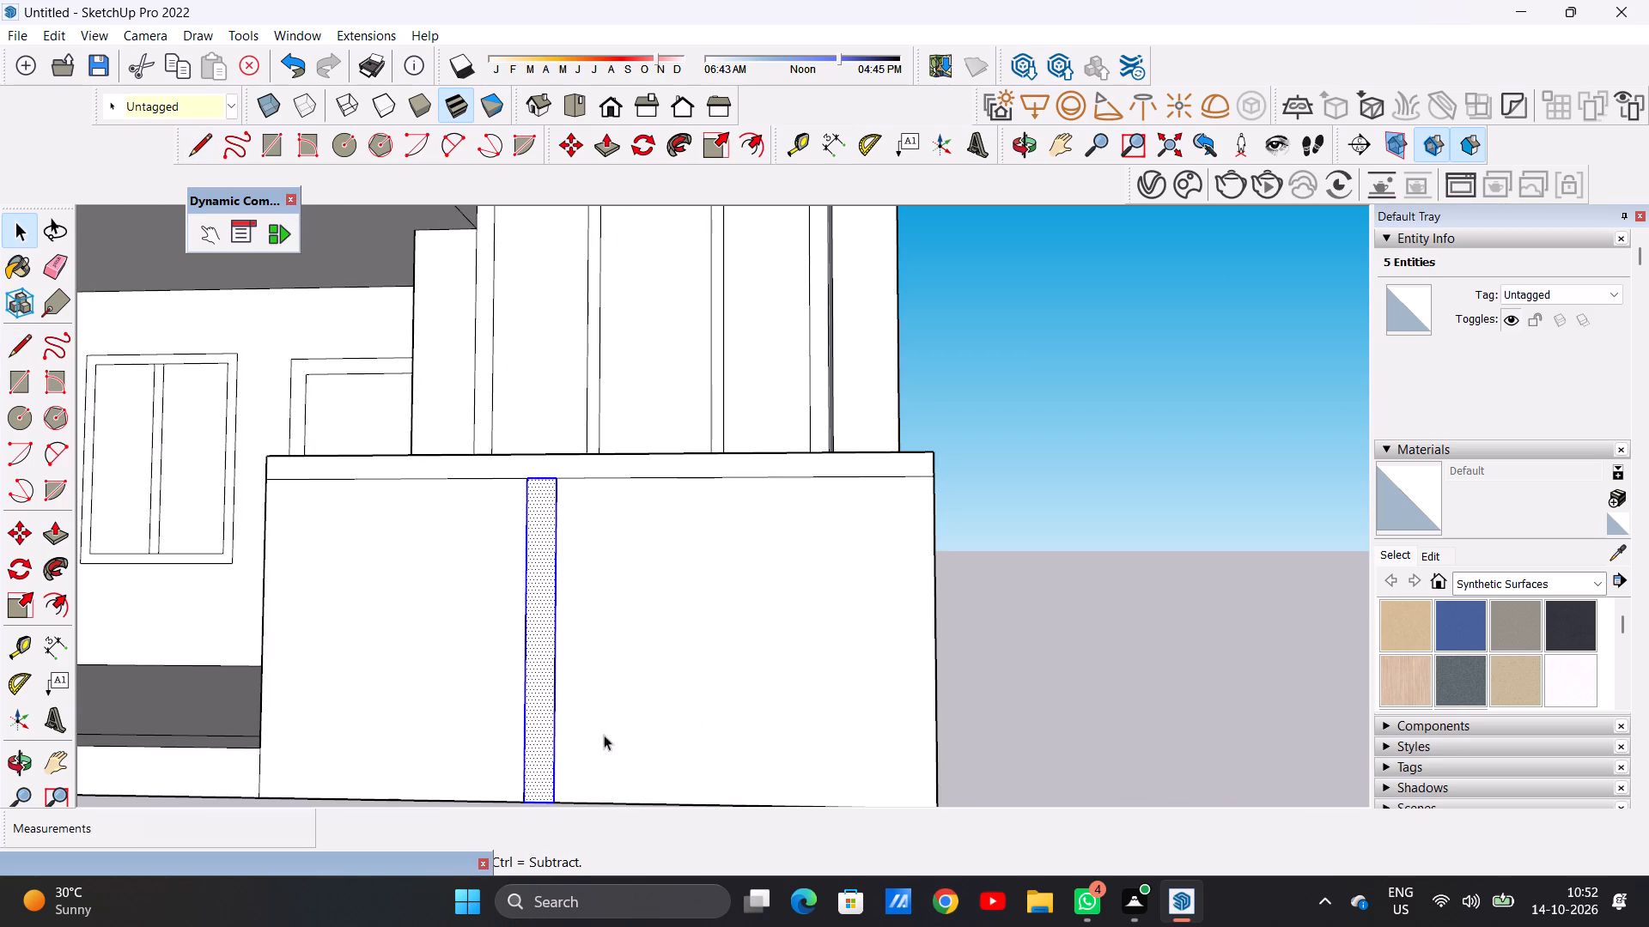
pyautogui.scroll(-5, 650, 705)
pyautogui.scroll(3, 583, 785)
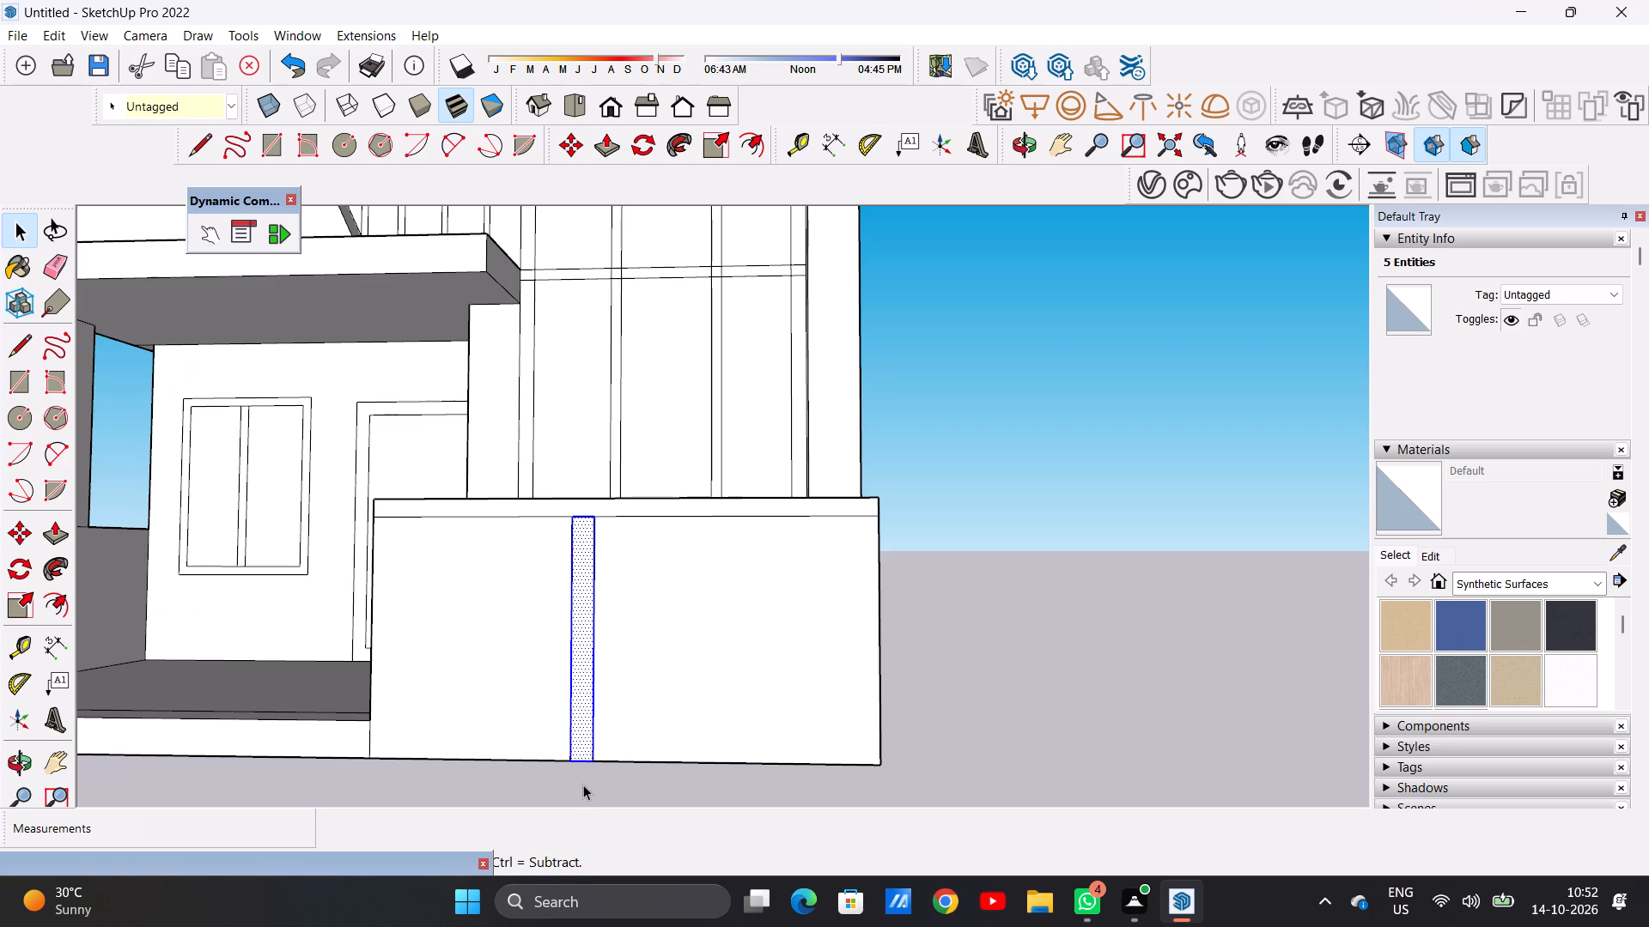
pyautogui.press('m')
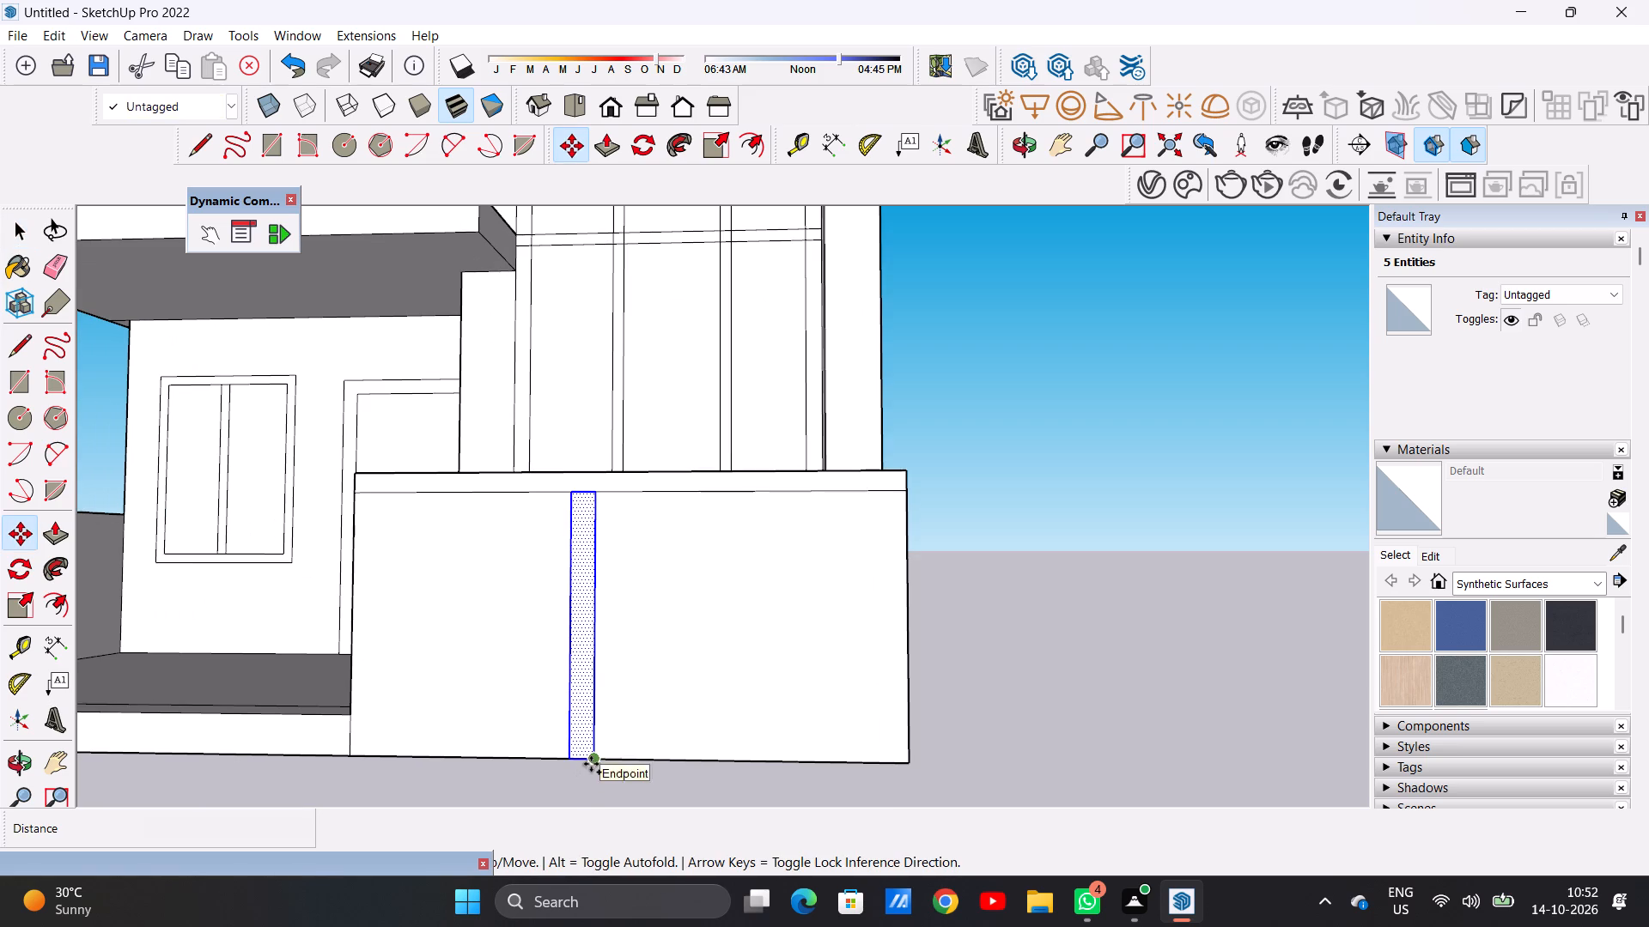
pyautogui.click(591, 764)
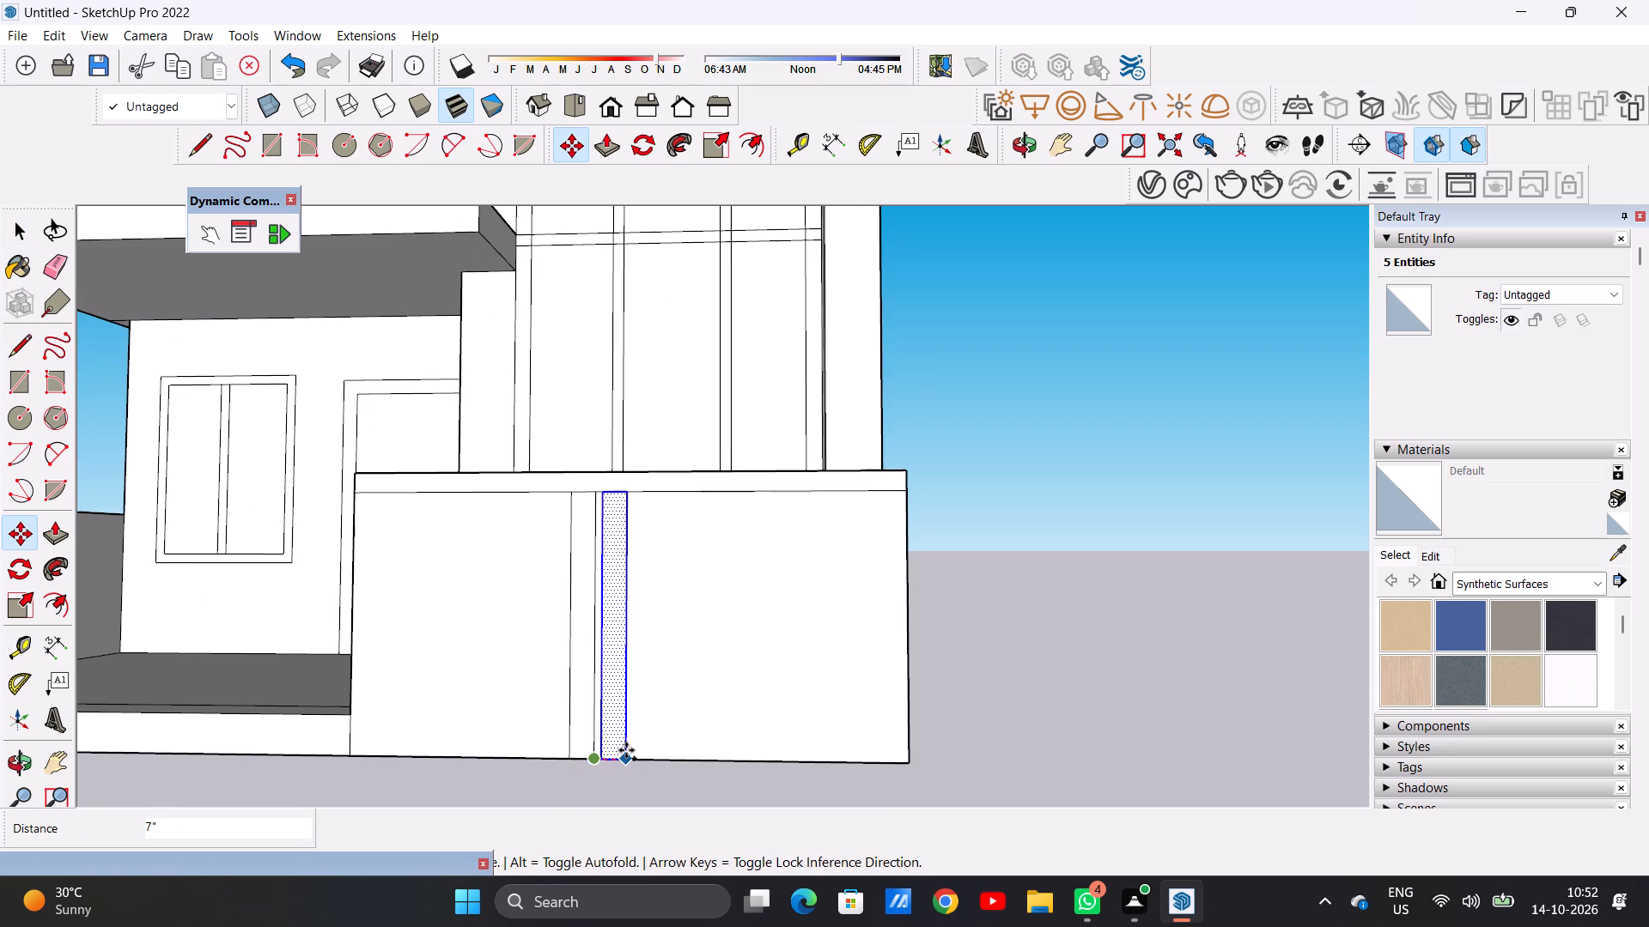
pyautogui.click(626, 750)
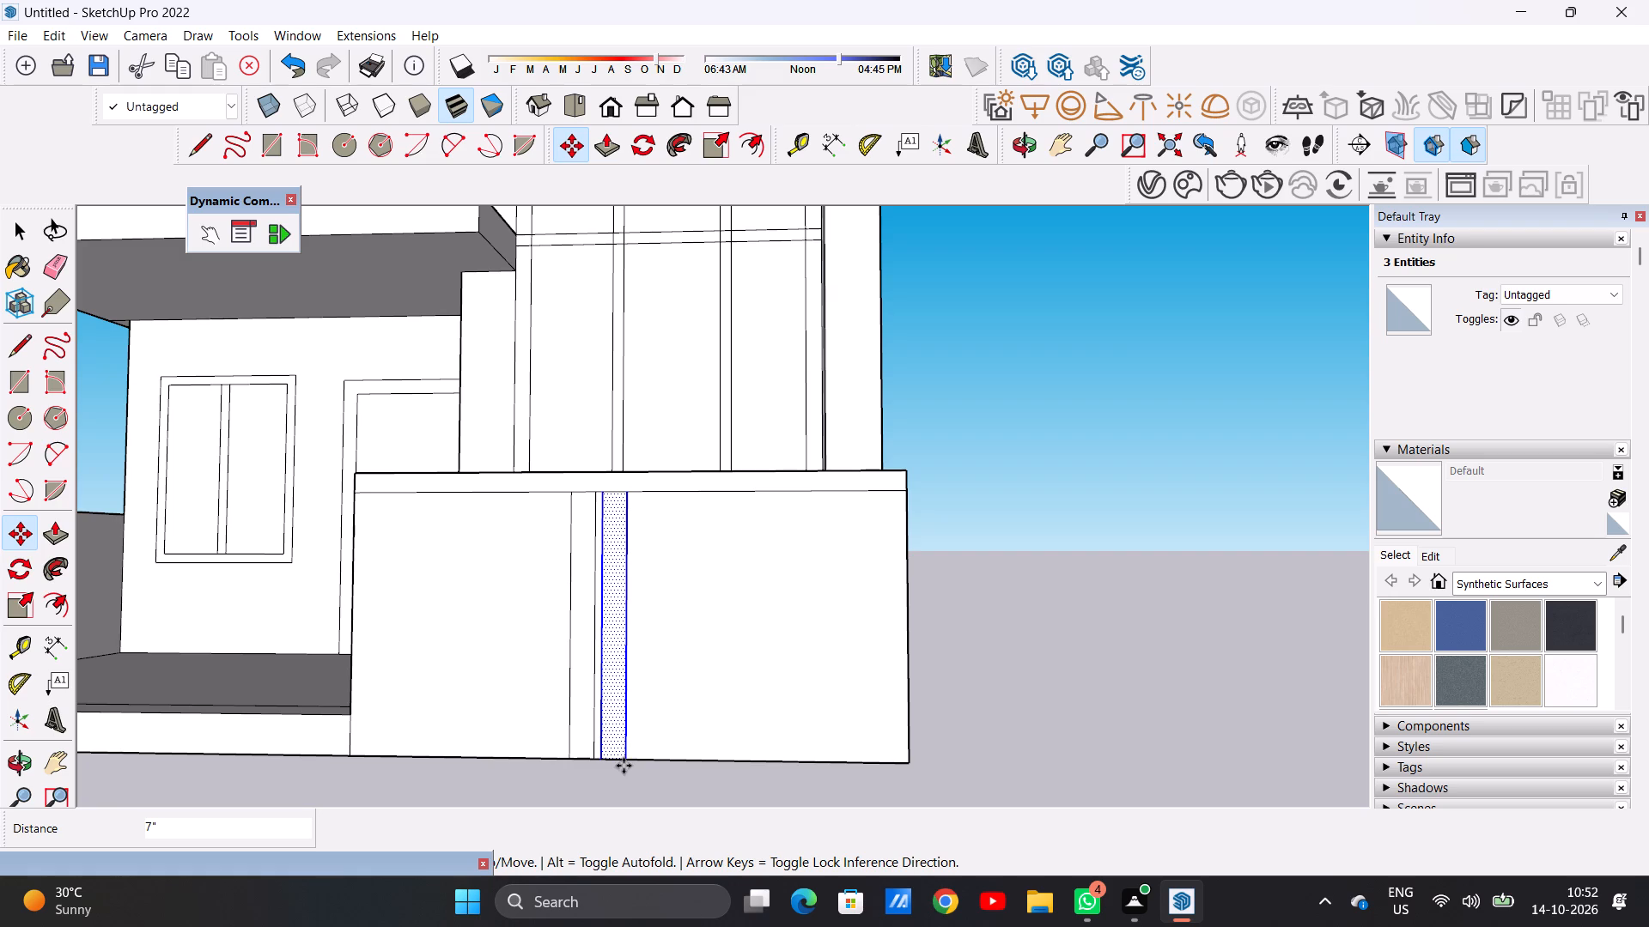
# Copy the newest strip along the low front wall four more times, each about 7" from the previous one.
pyautogui.click(624, 758)
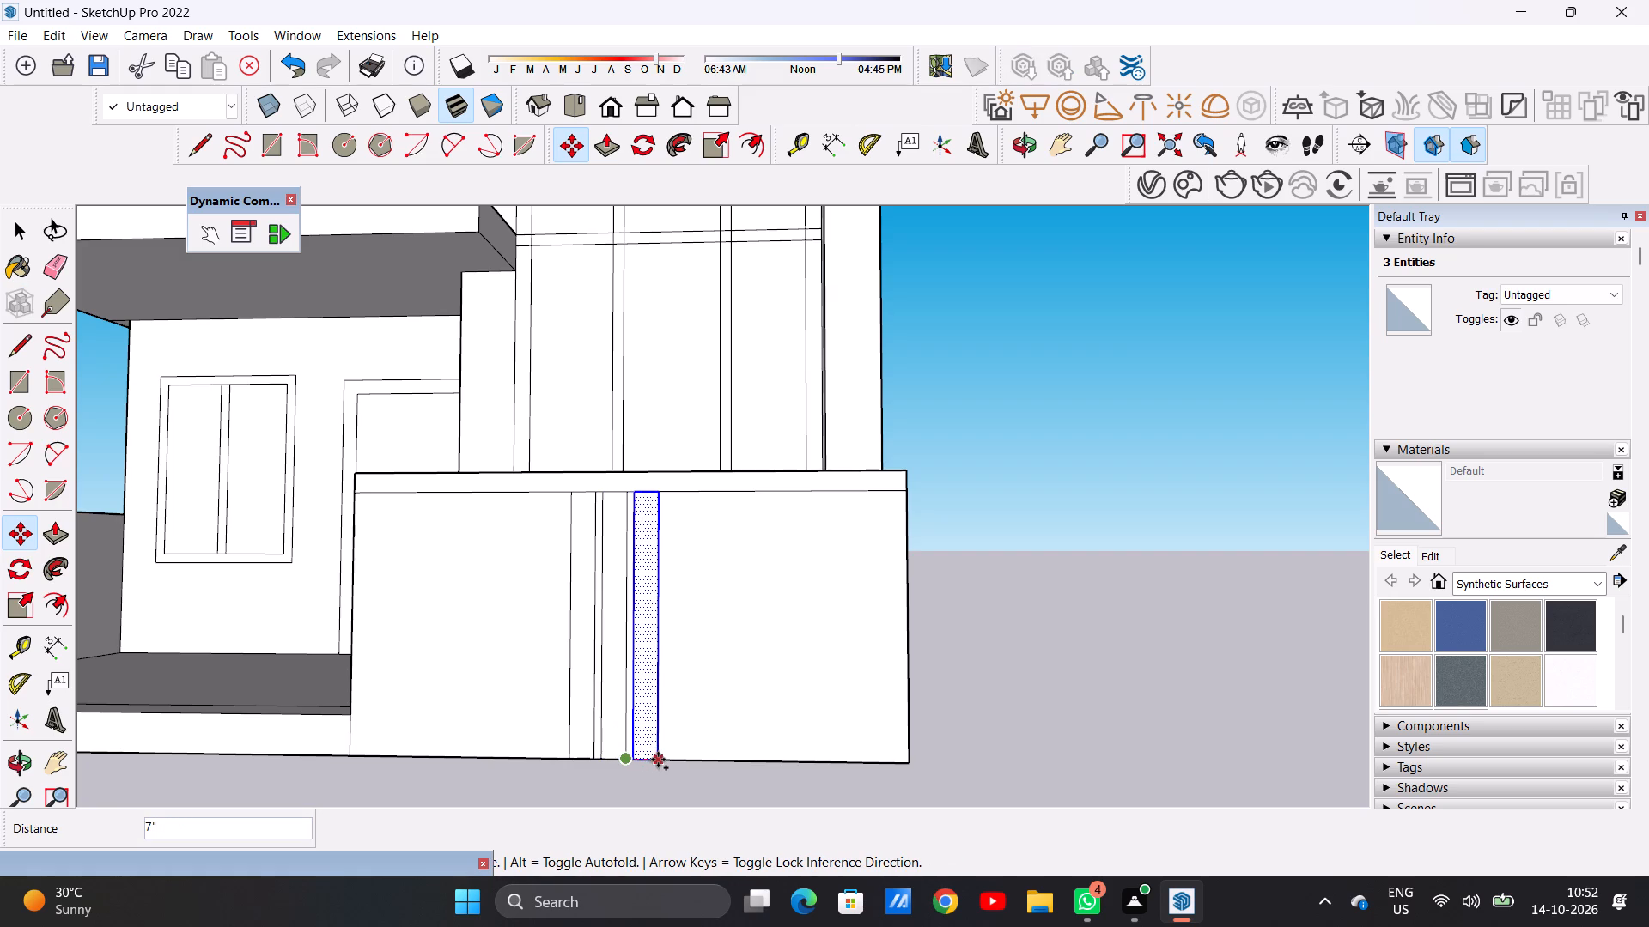
pyautogui.click(658, 760)
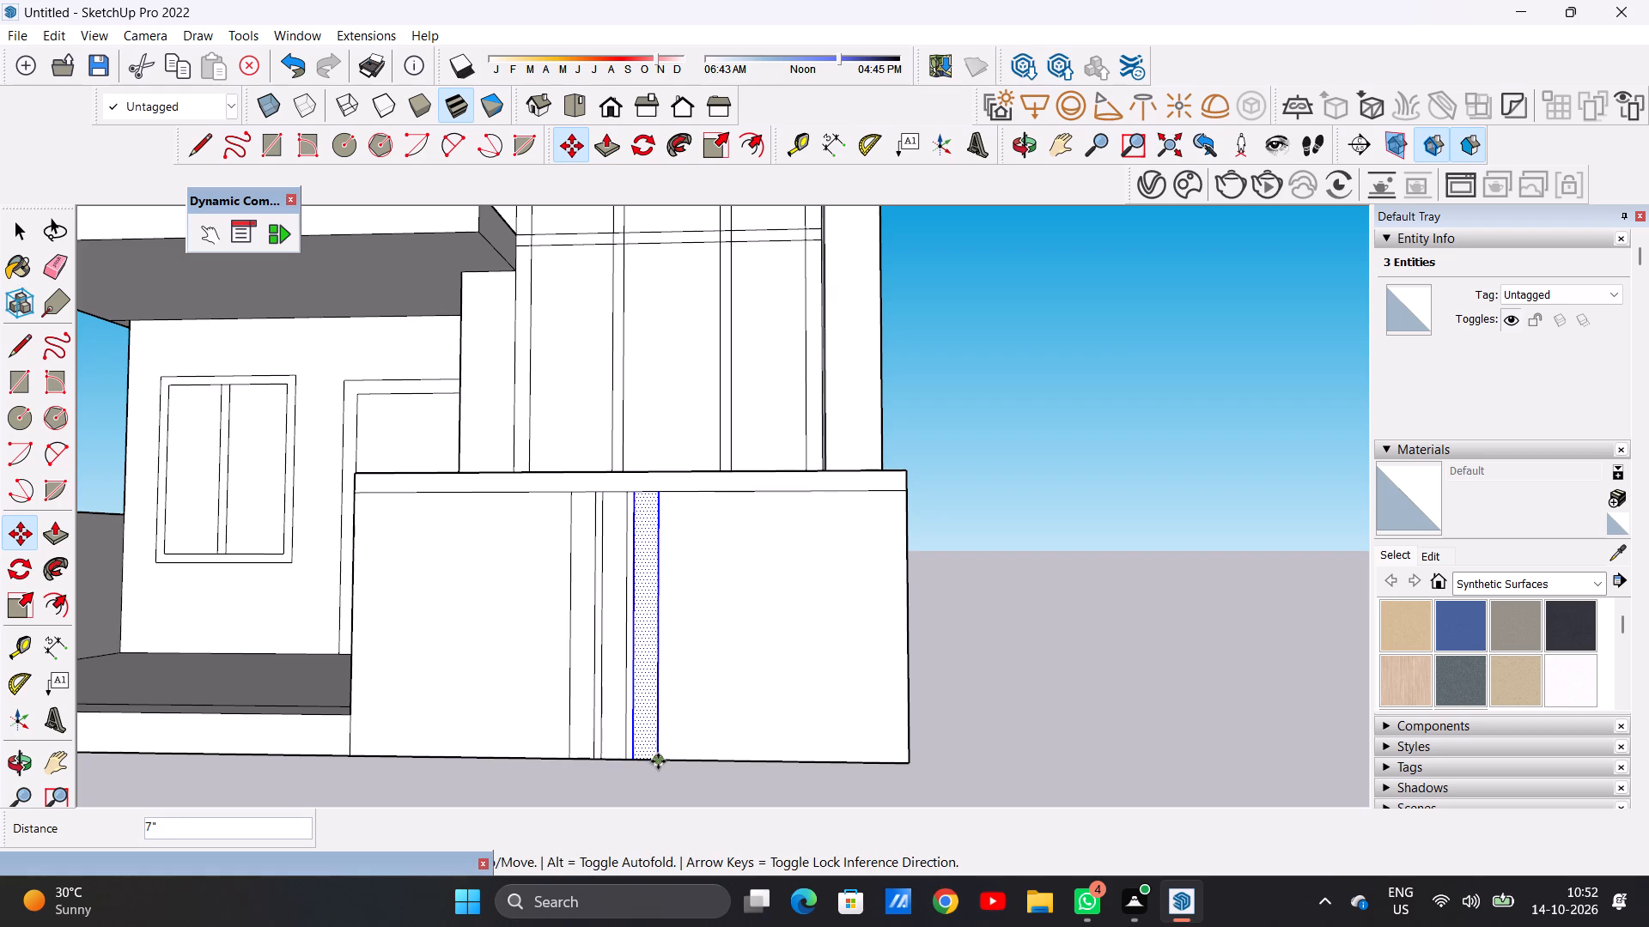
pyautogui.click(660, 761)
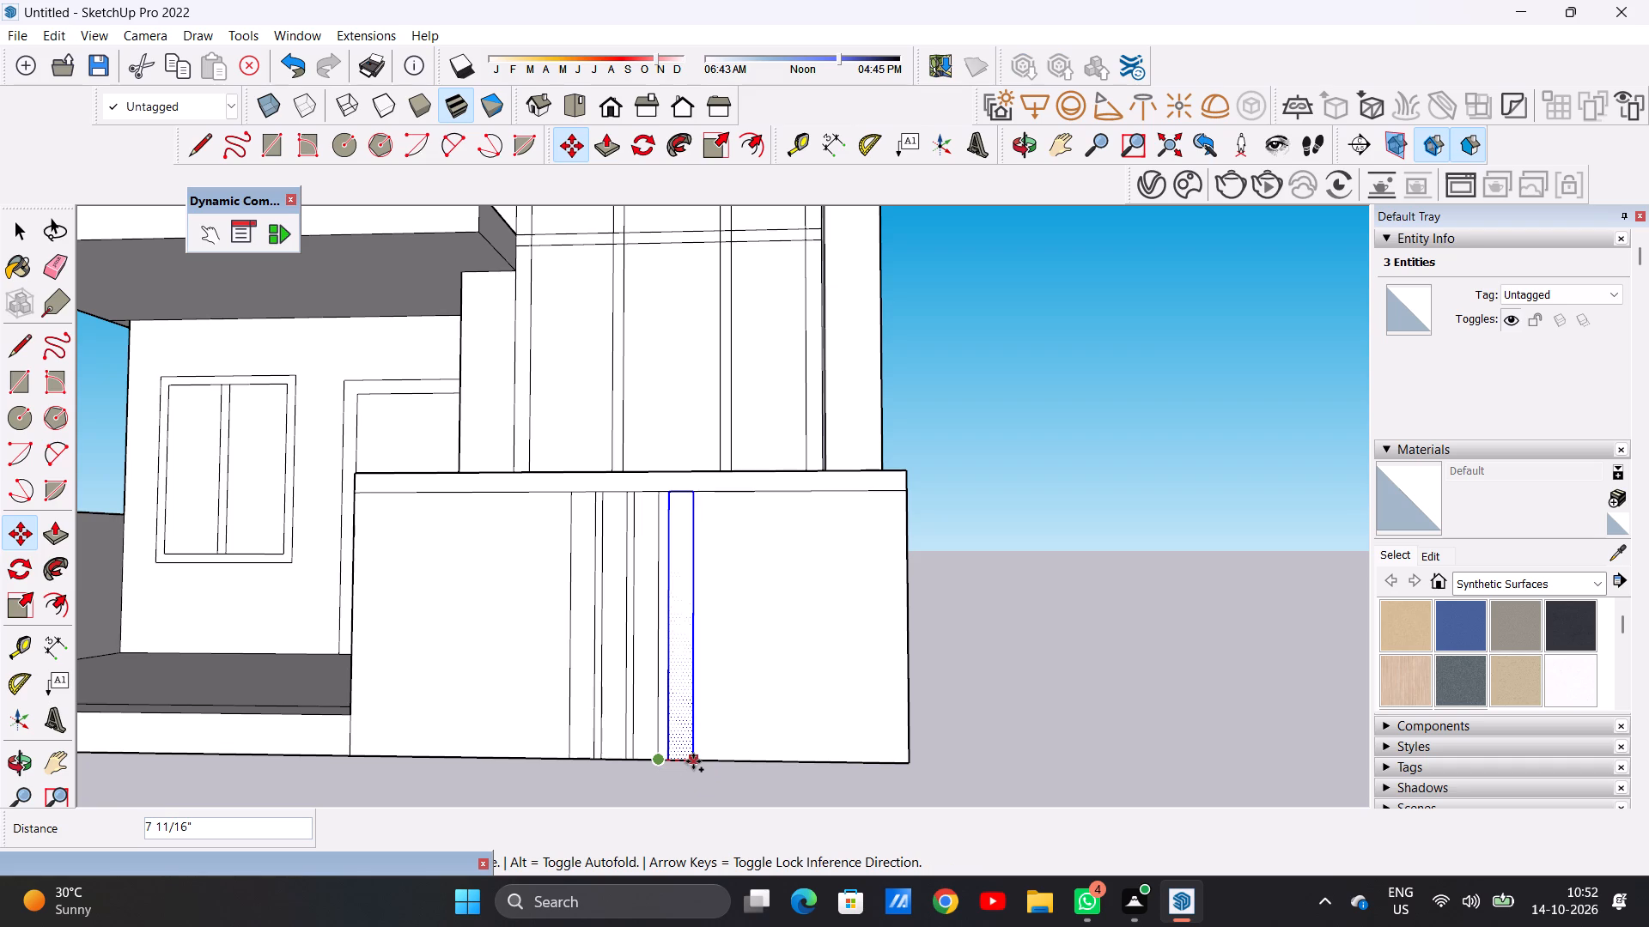
pyautogui.click(690, 758)
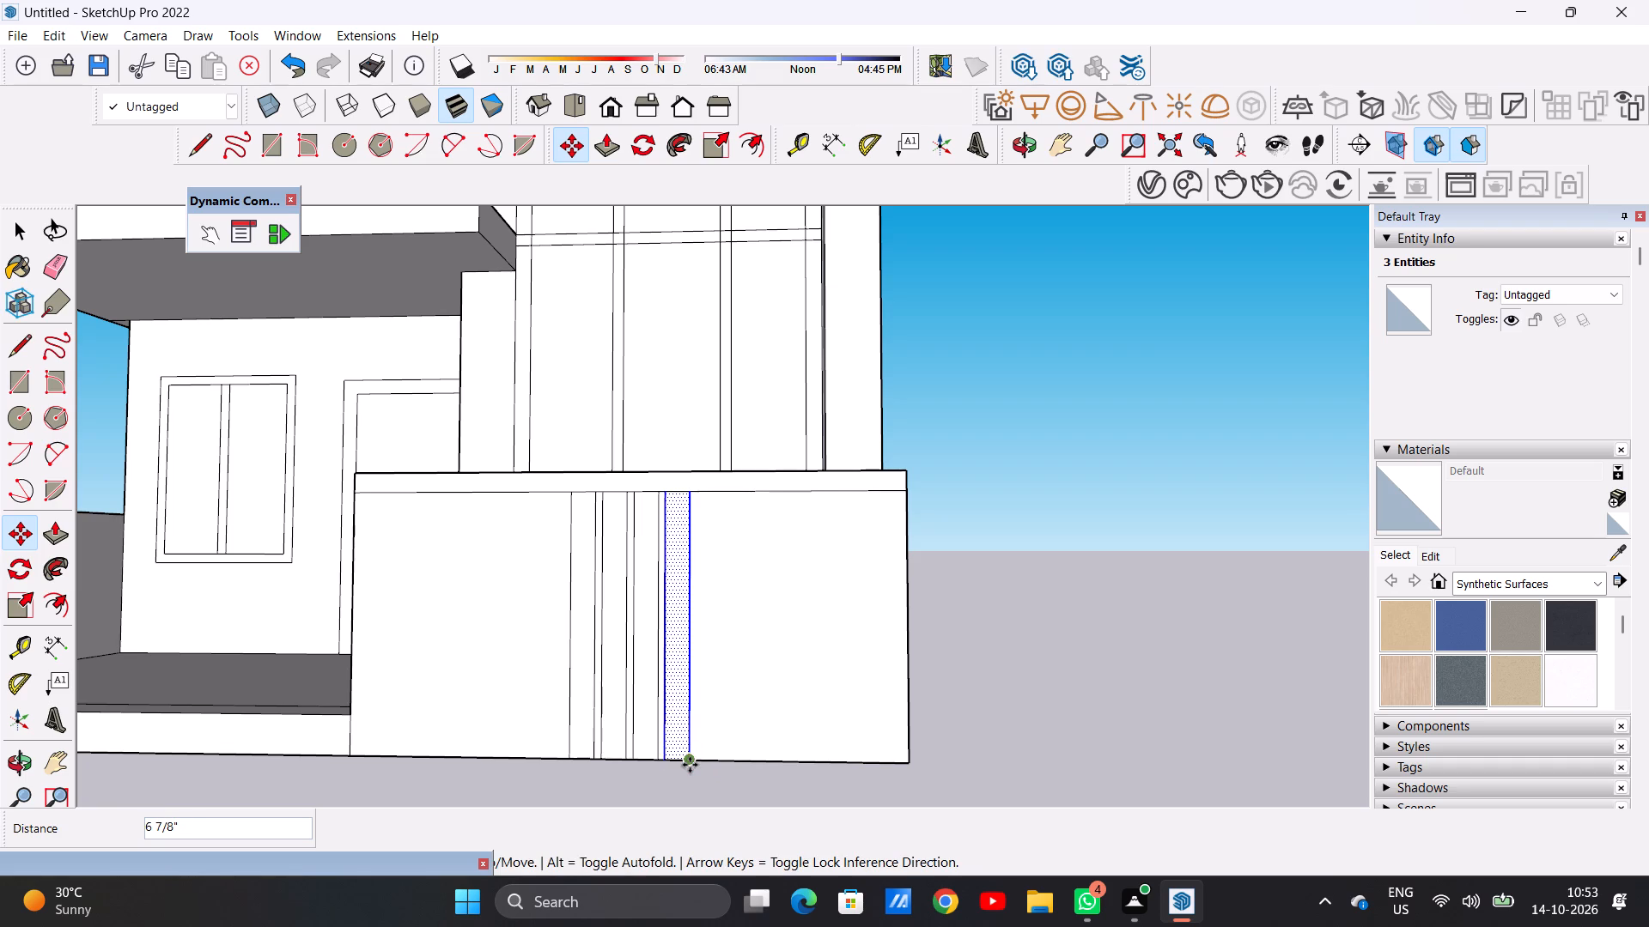
pyautogui.click(690, 765)
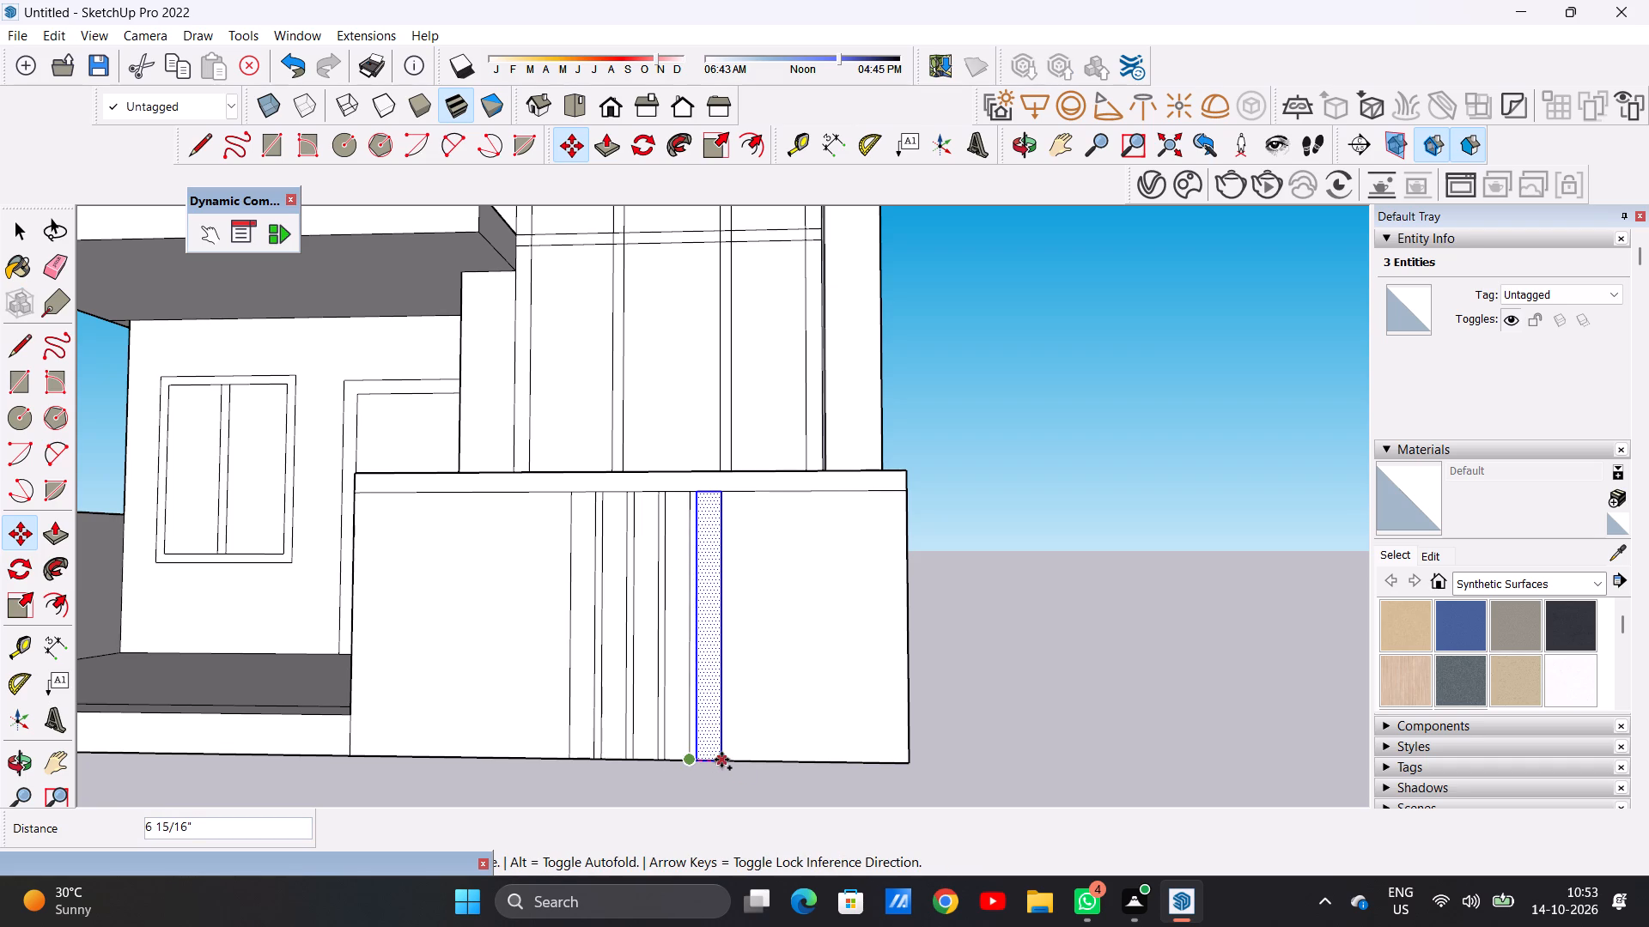
pyautogui.click(721, 760)
pyautogui.click(721, 760)
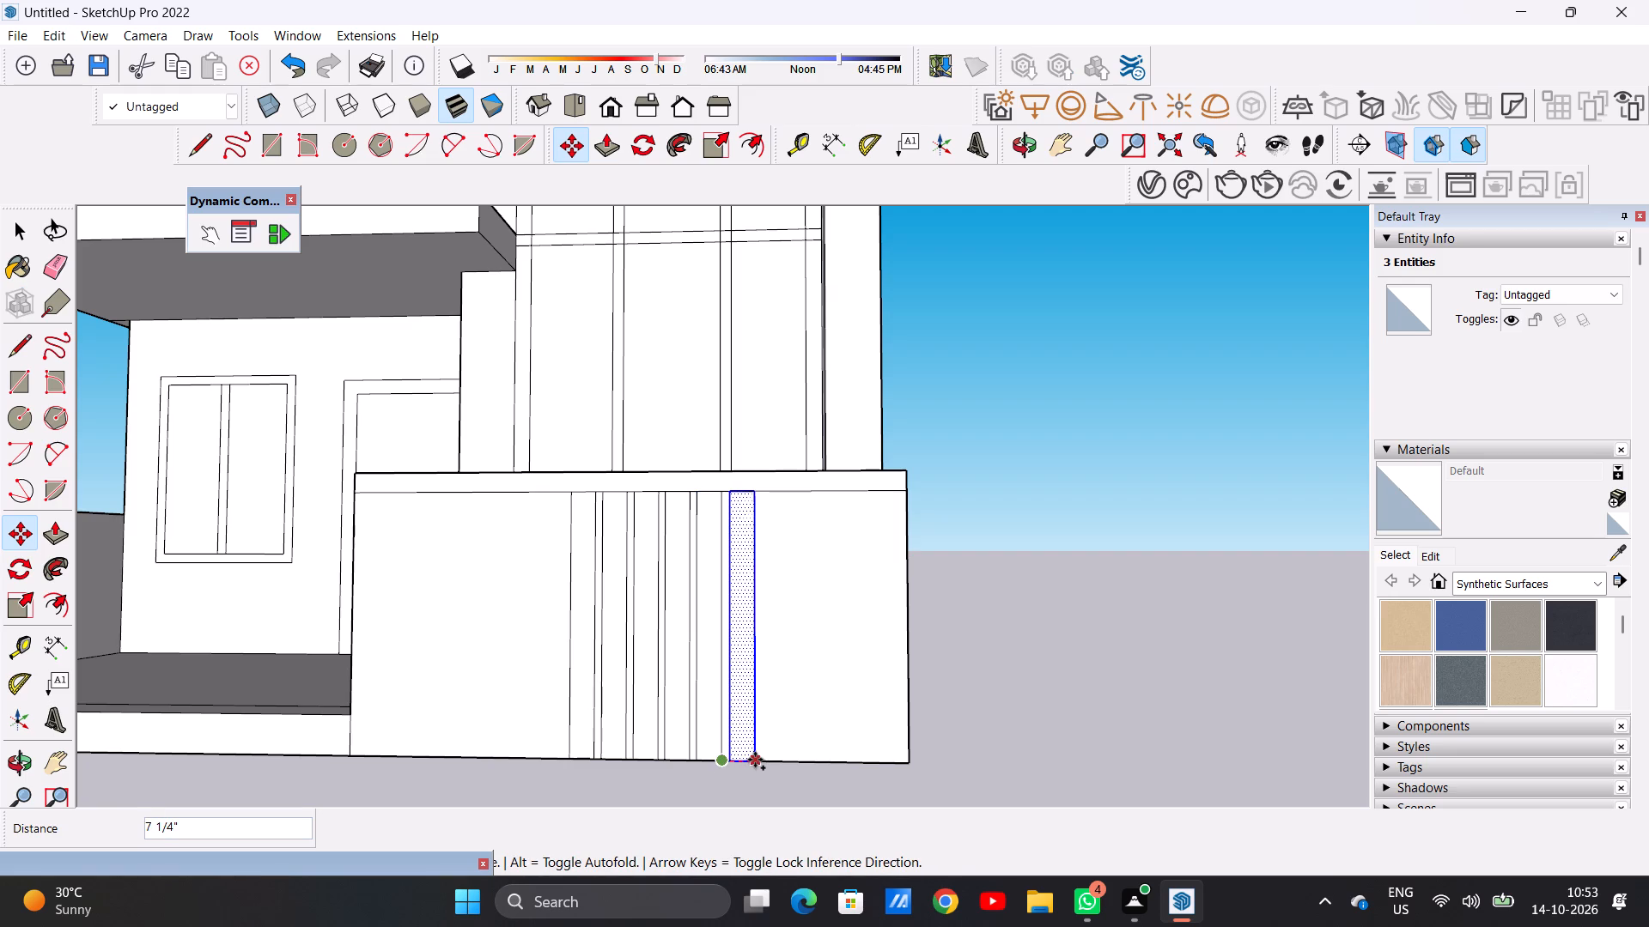
pyautogui.click(754, 758)
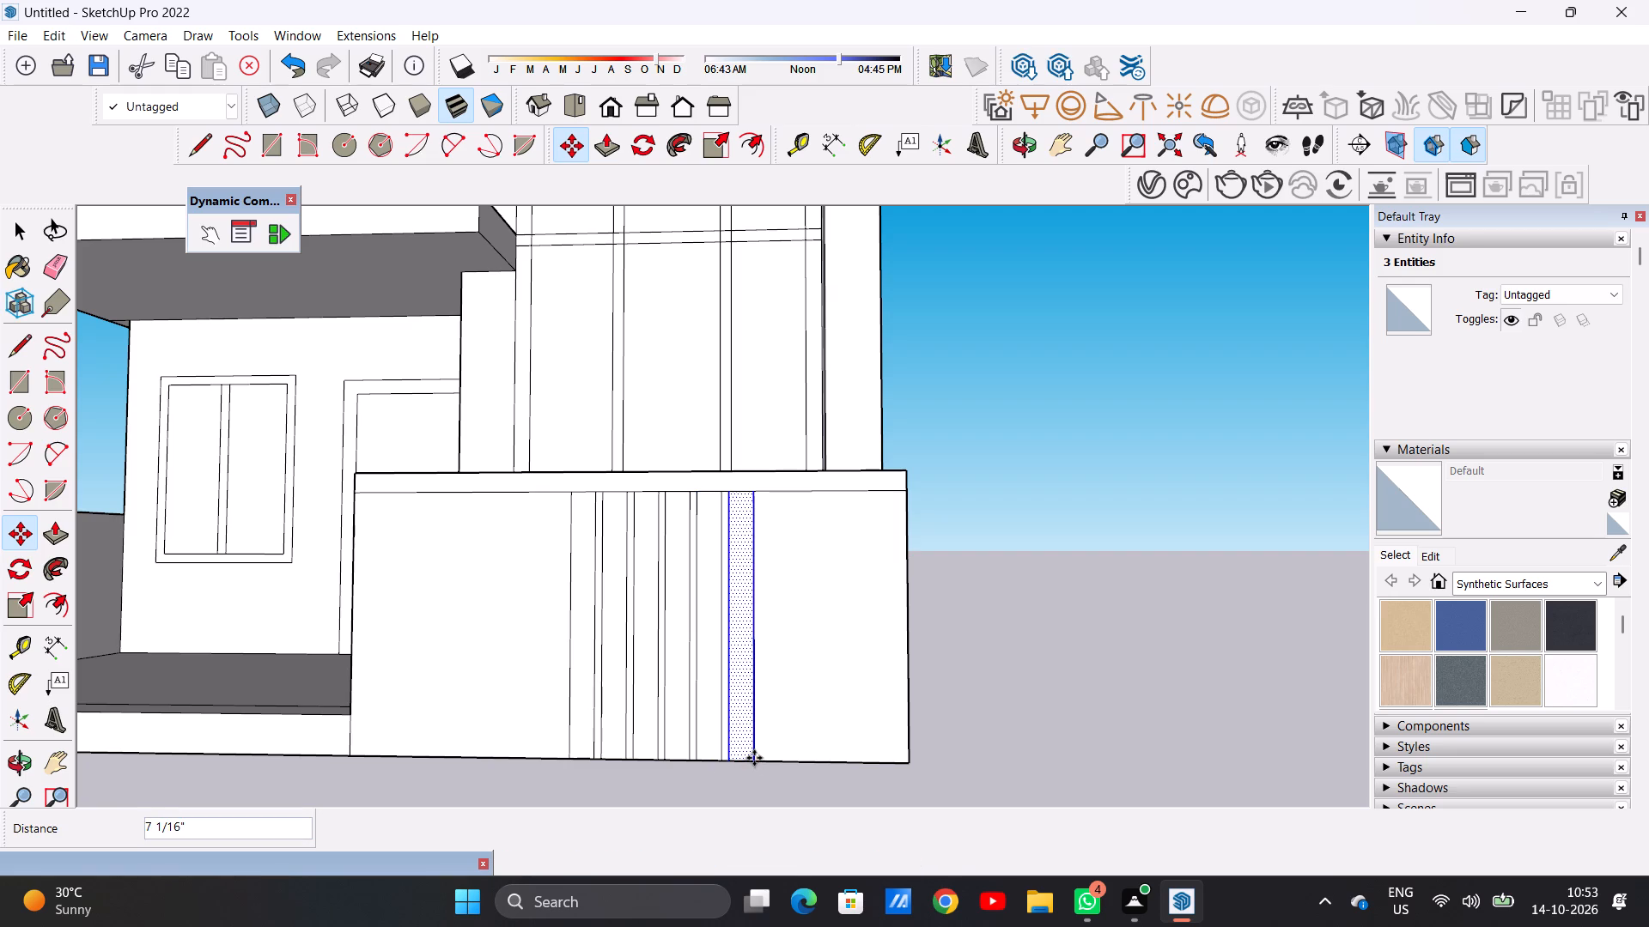
# Continue copying the strip toward the low wall's outer end four more times at spacings of about 7".
pyautogui.click(755, 760)
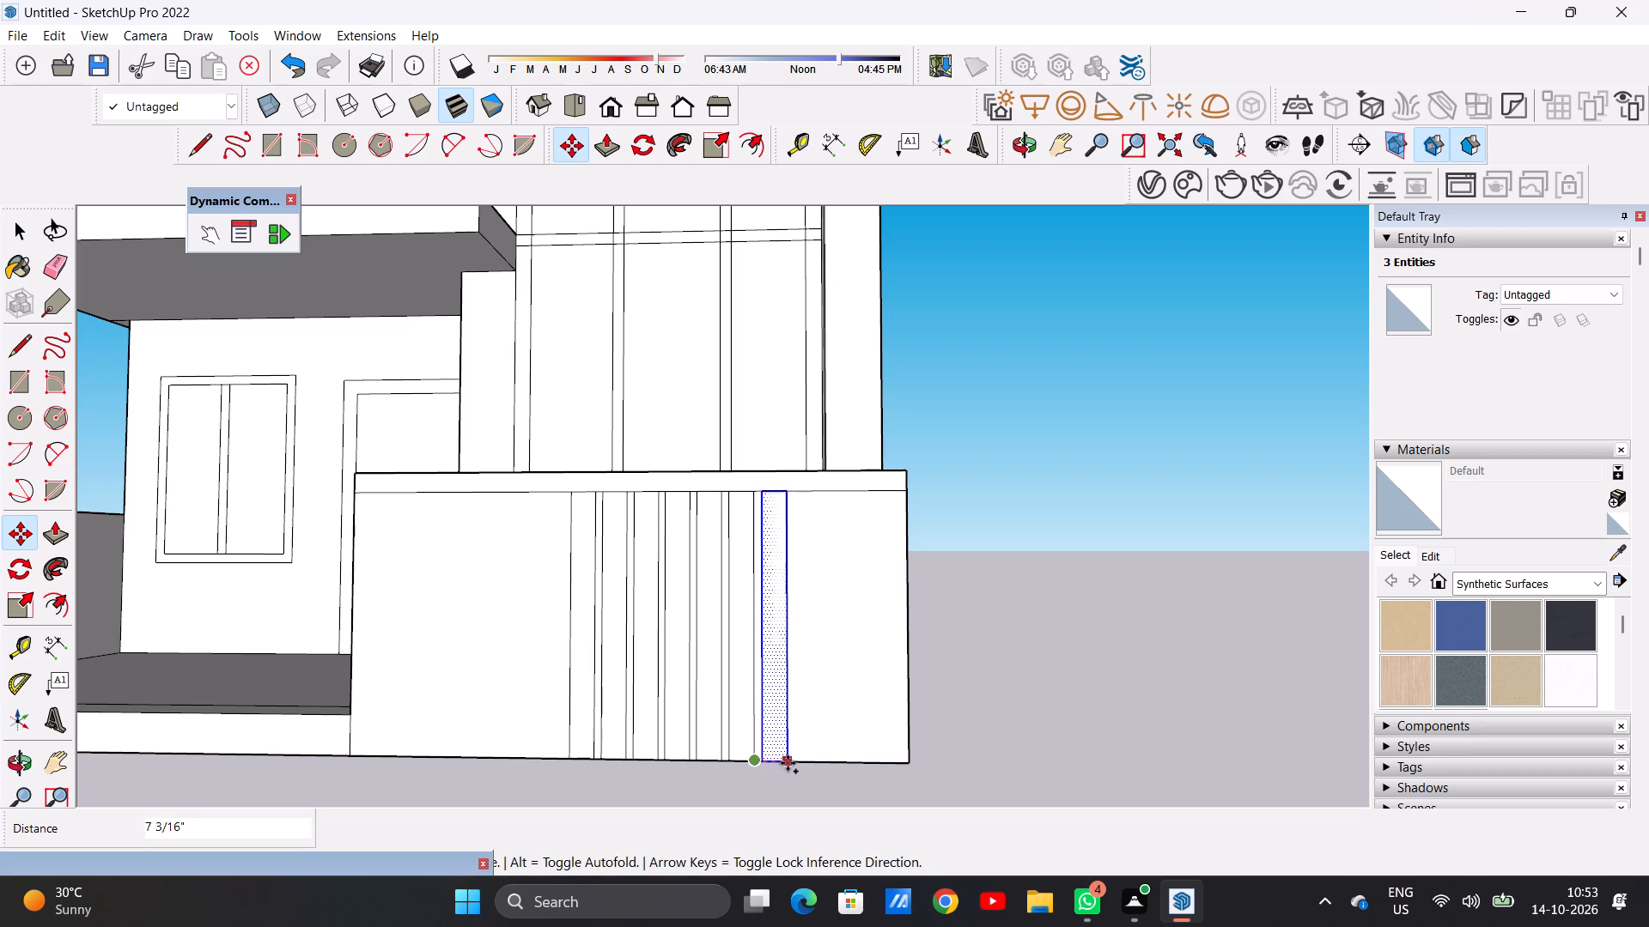
pyautogui.click(788, 763)
pyautogui.click(788, 763)
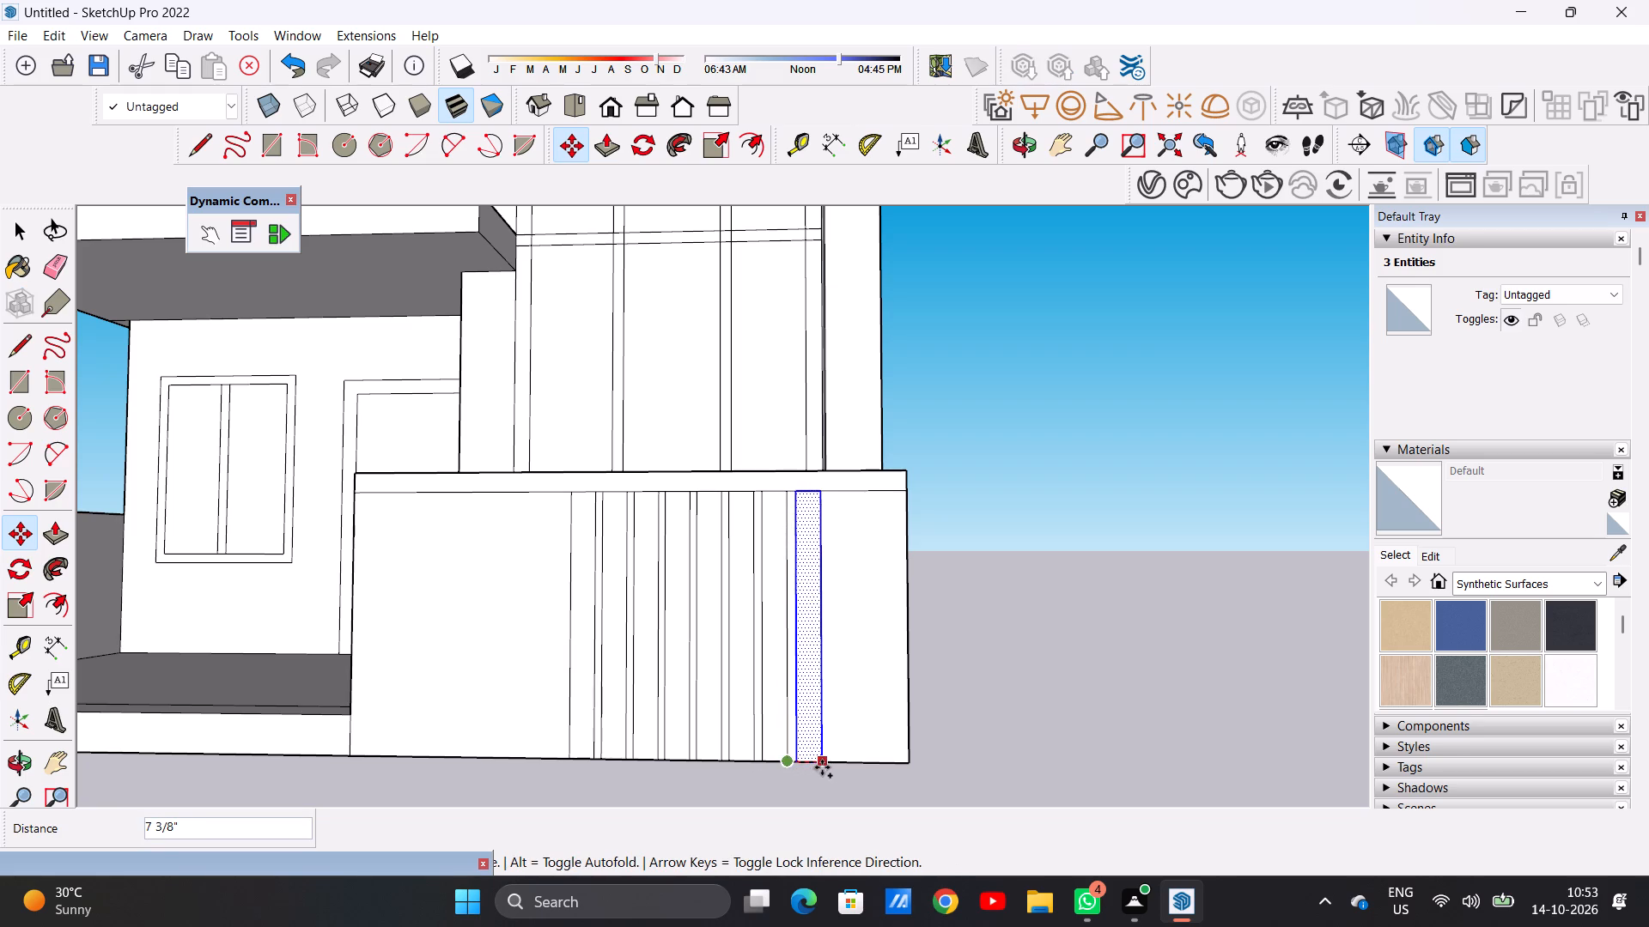
pyautogui.click(818, 764)
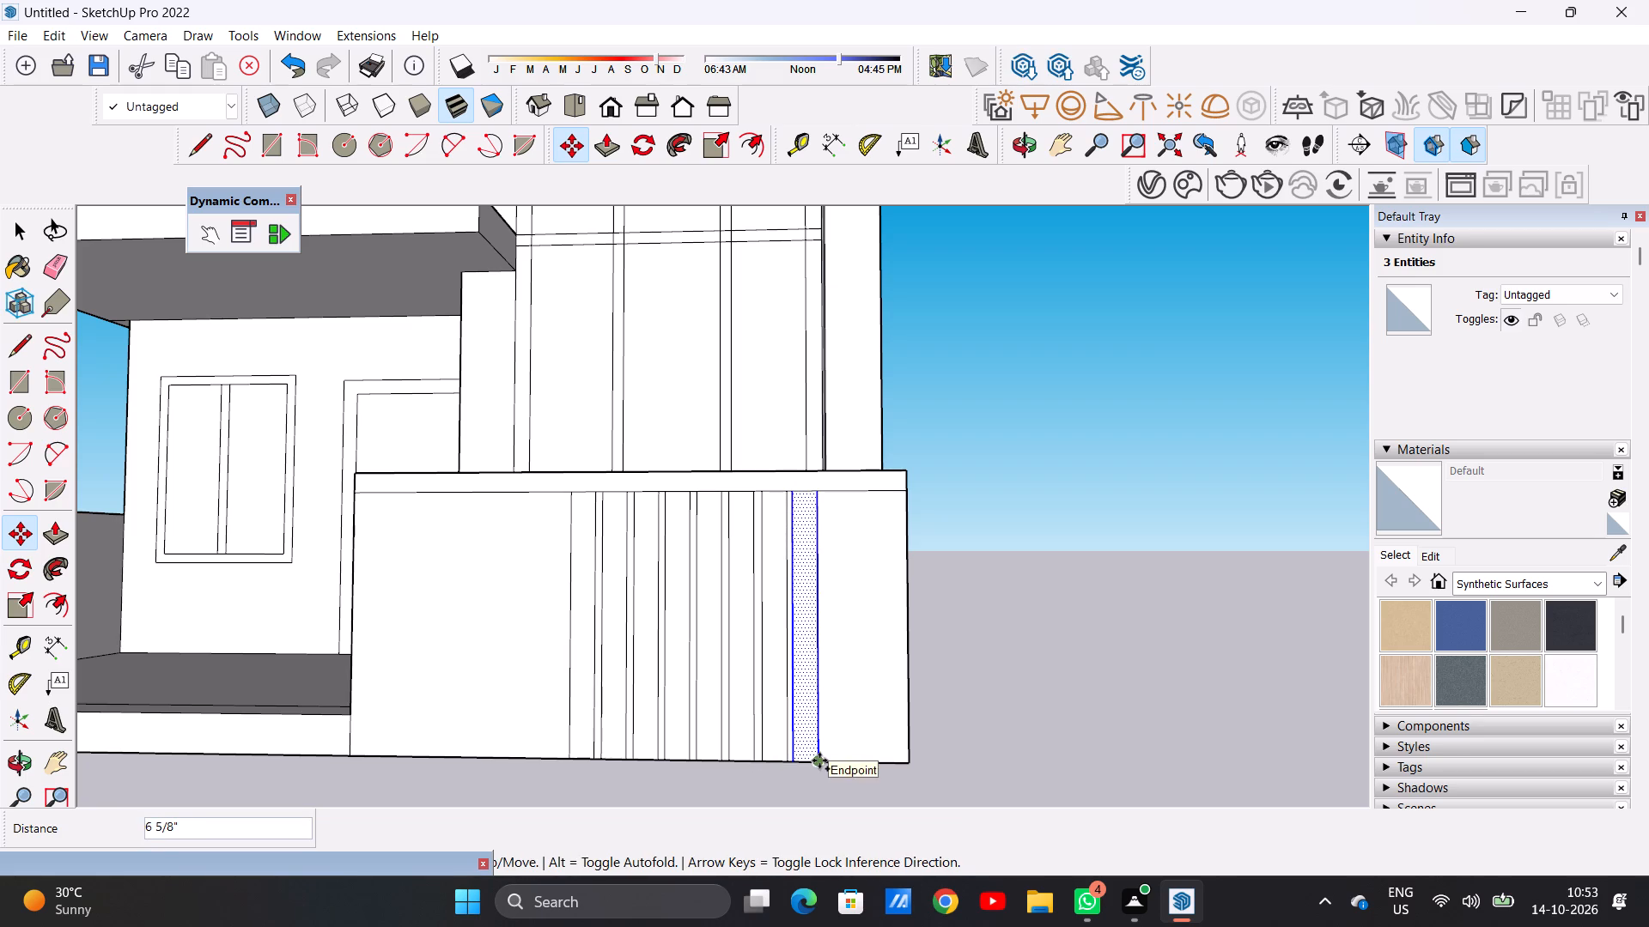
pyautogui.click(819, 760)
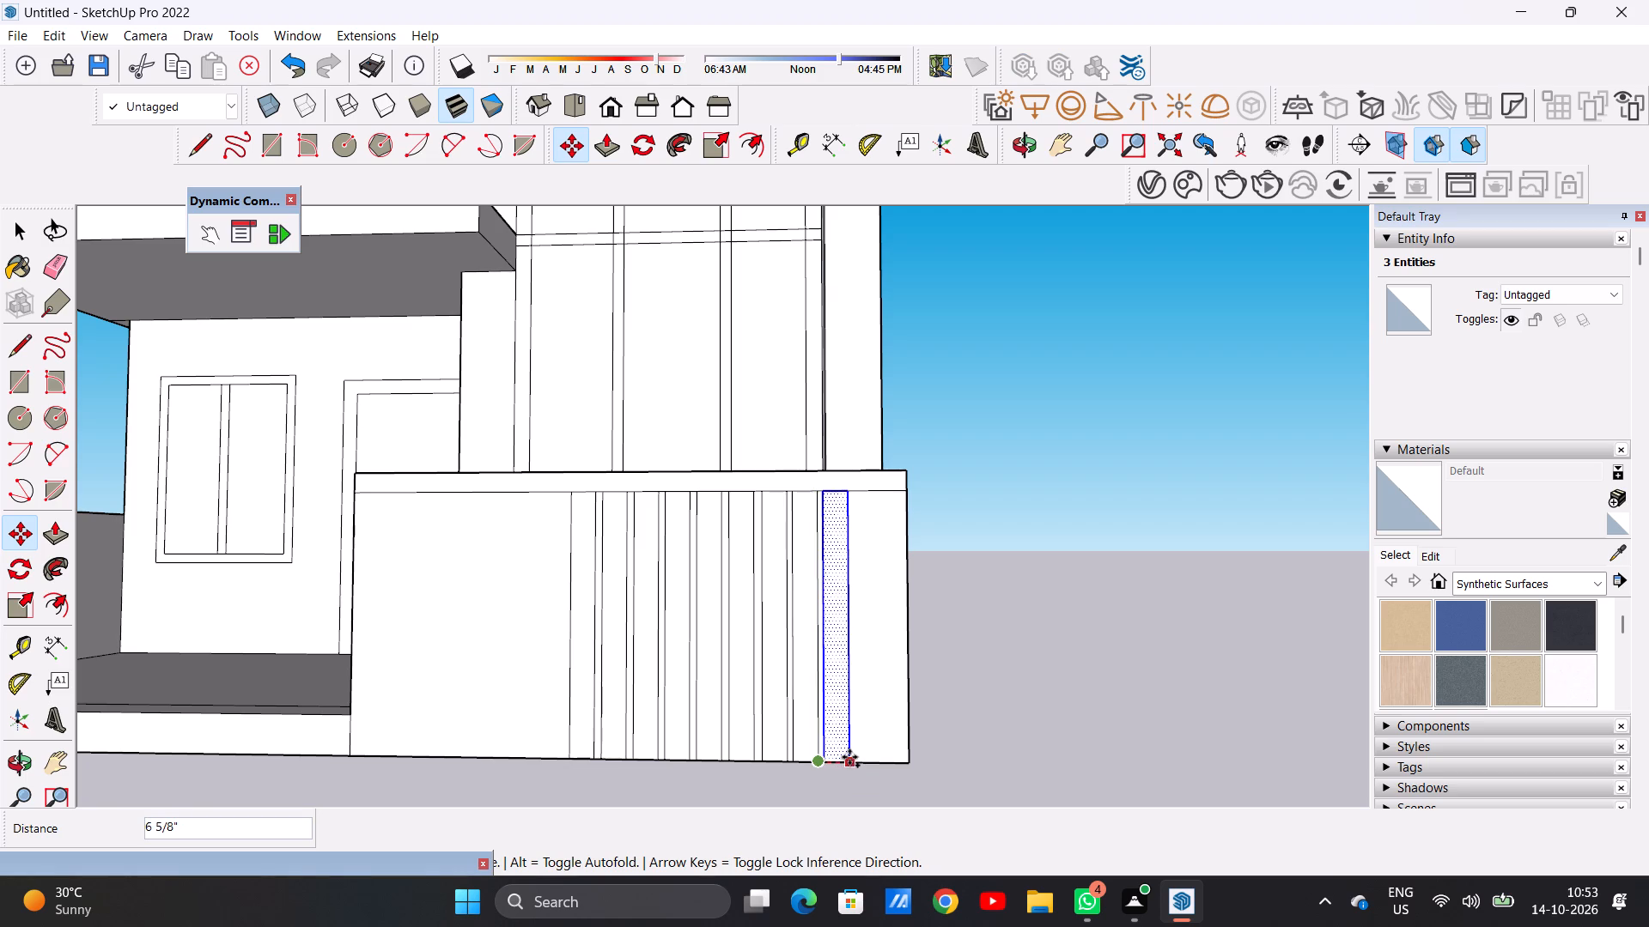
pyautogui.click(849, 757)
pyautogui.click(849, 757)
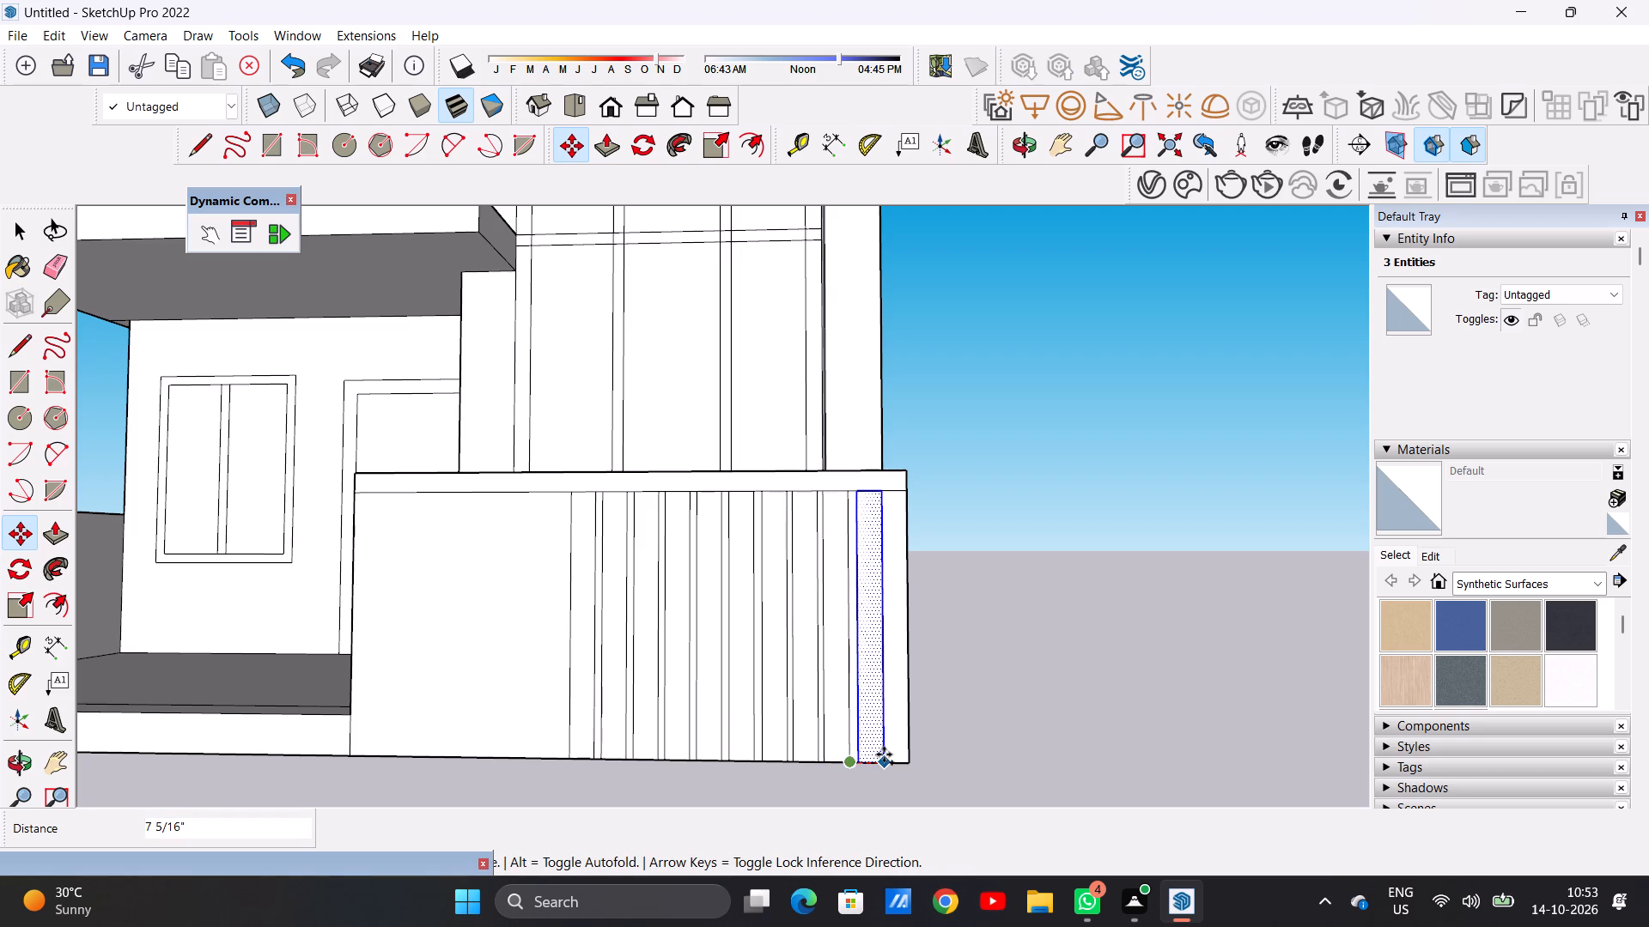
pyautogui.click(882, 752)
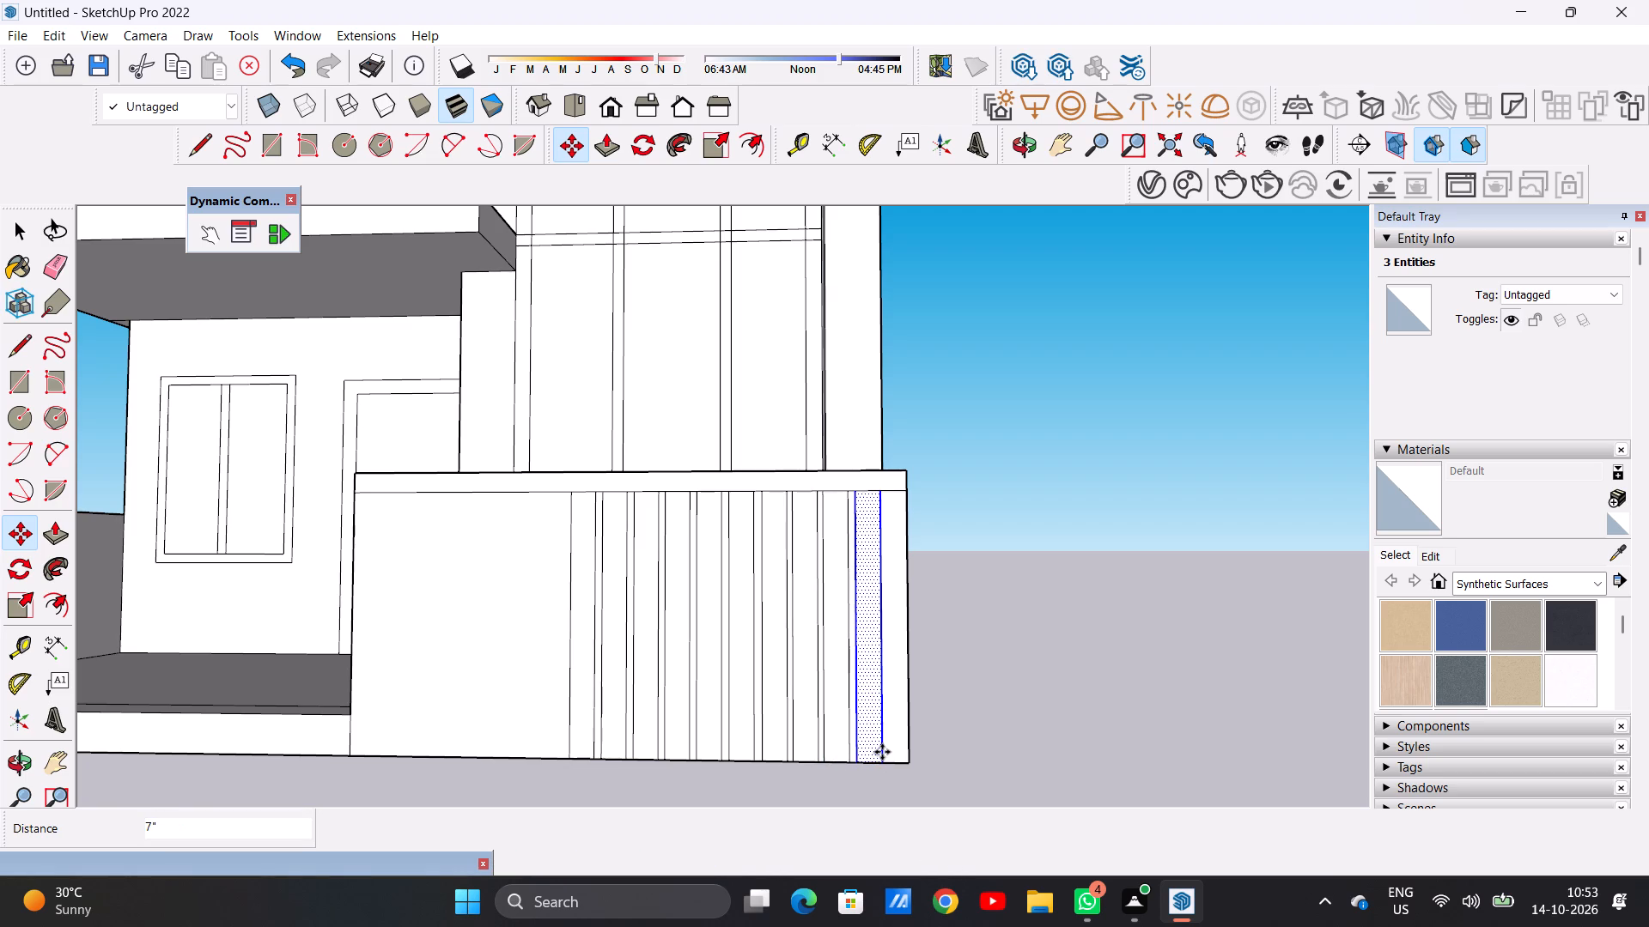
pyautogui.click(880, 760)
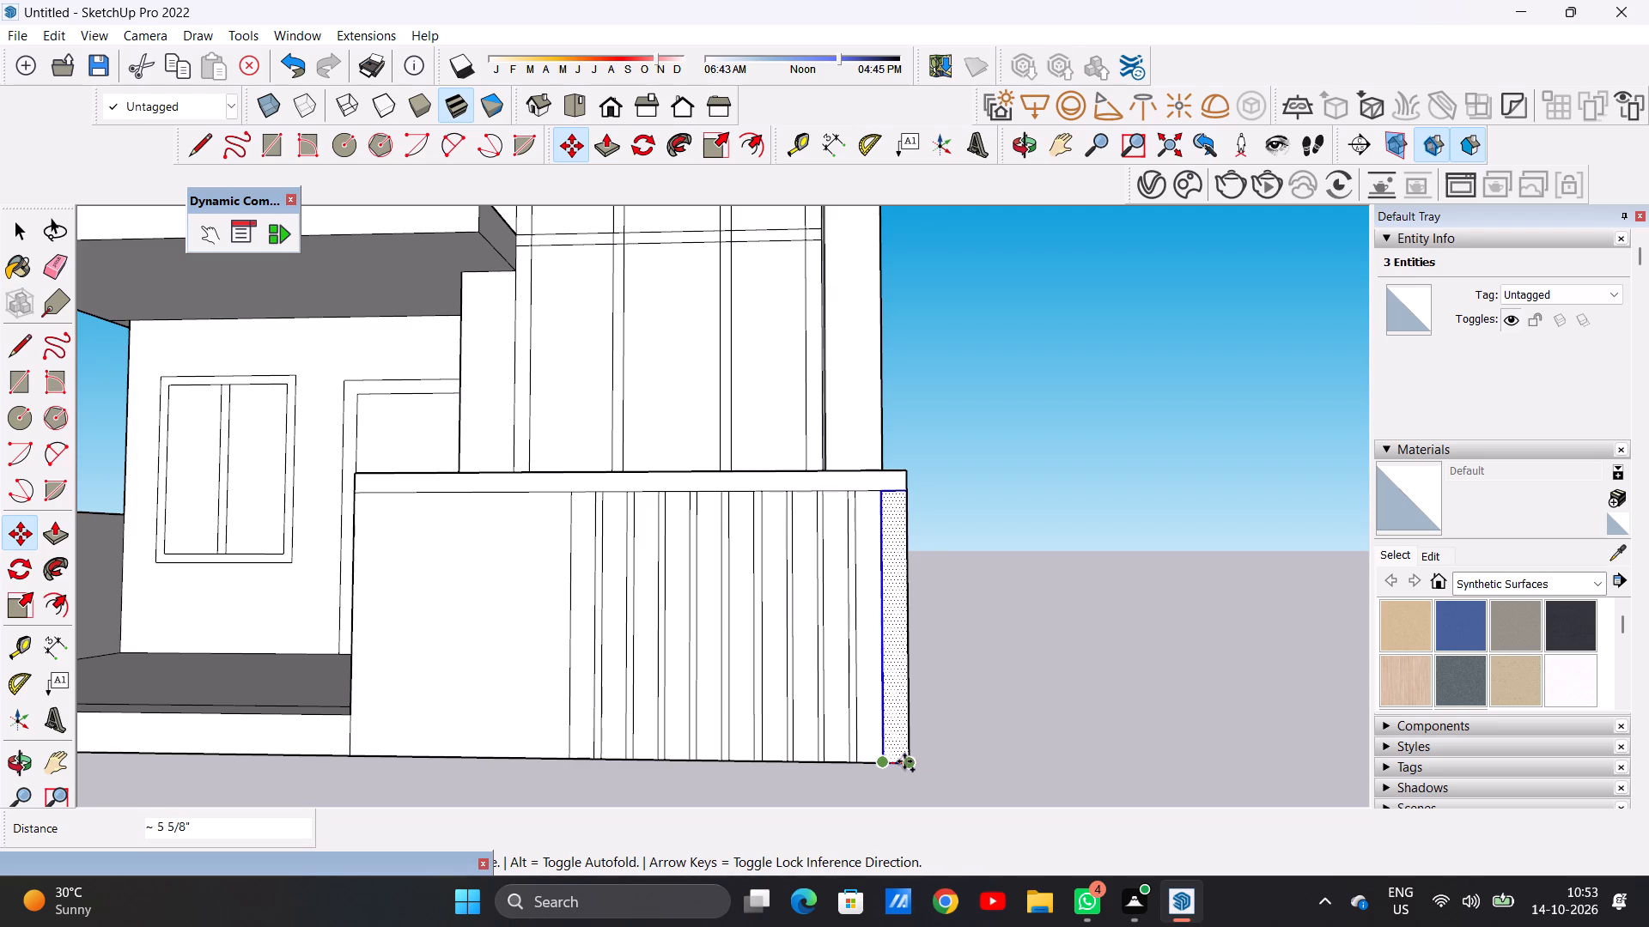
pyautogui.press('space')
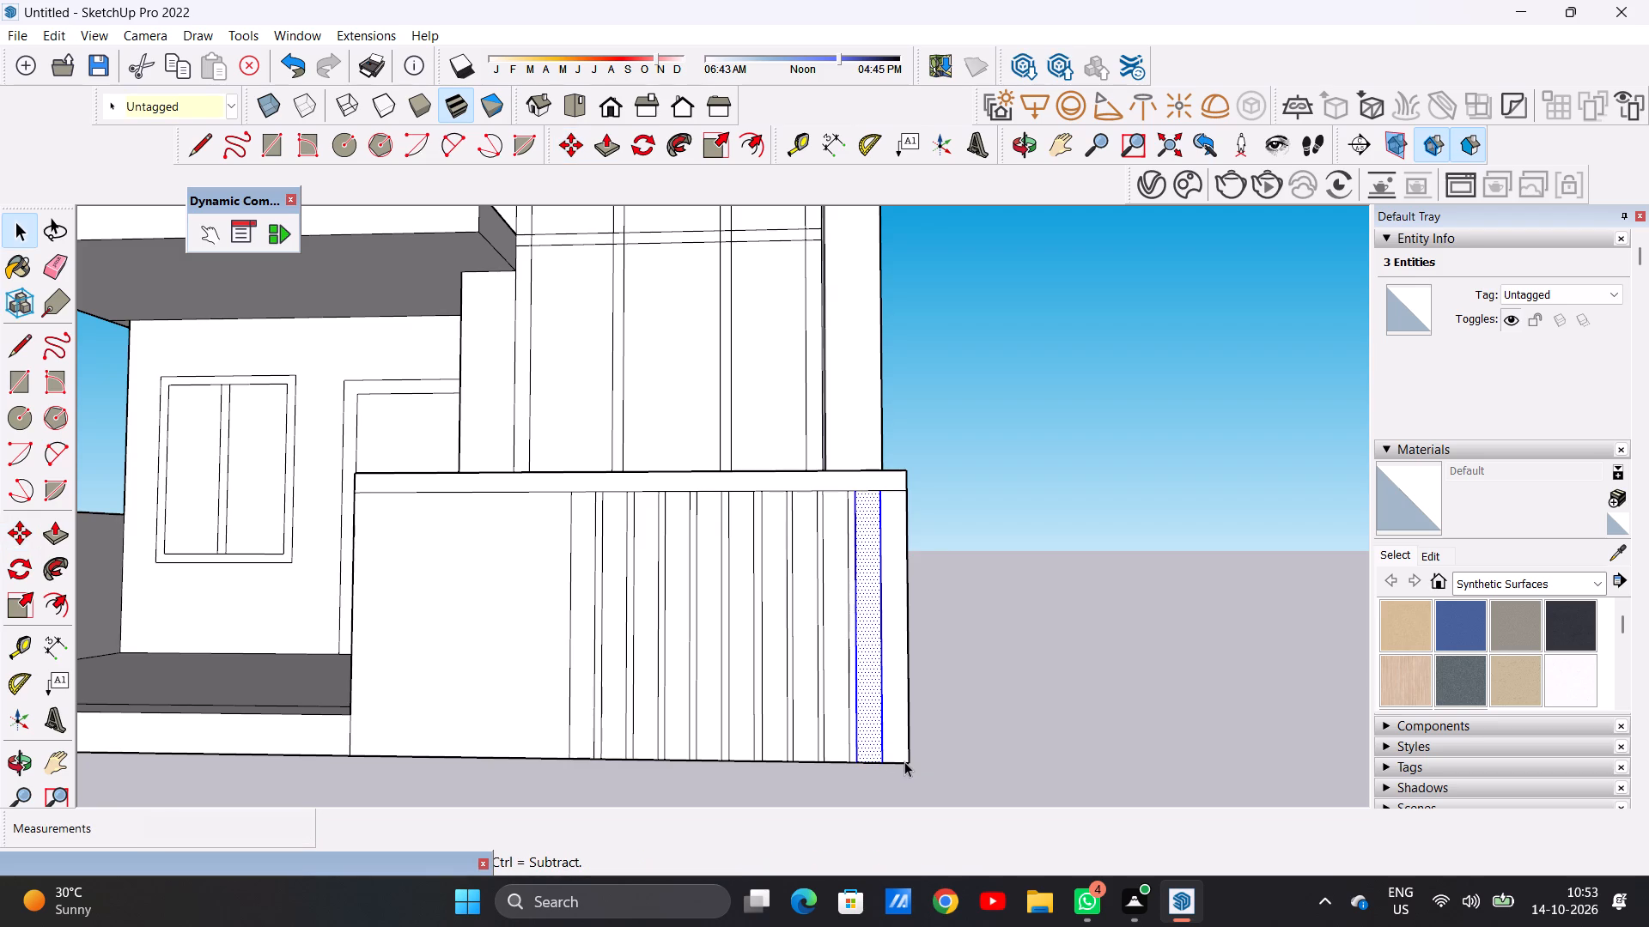
# Move the last strip 7/8" back toward its neighbouring strip to narrow the gap between them.
pyautogui.scroll(5, 864, 753)
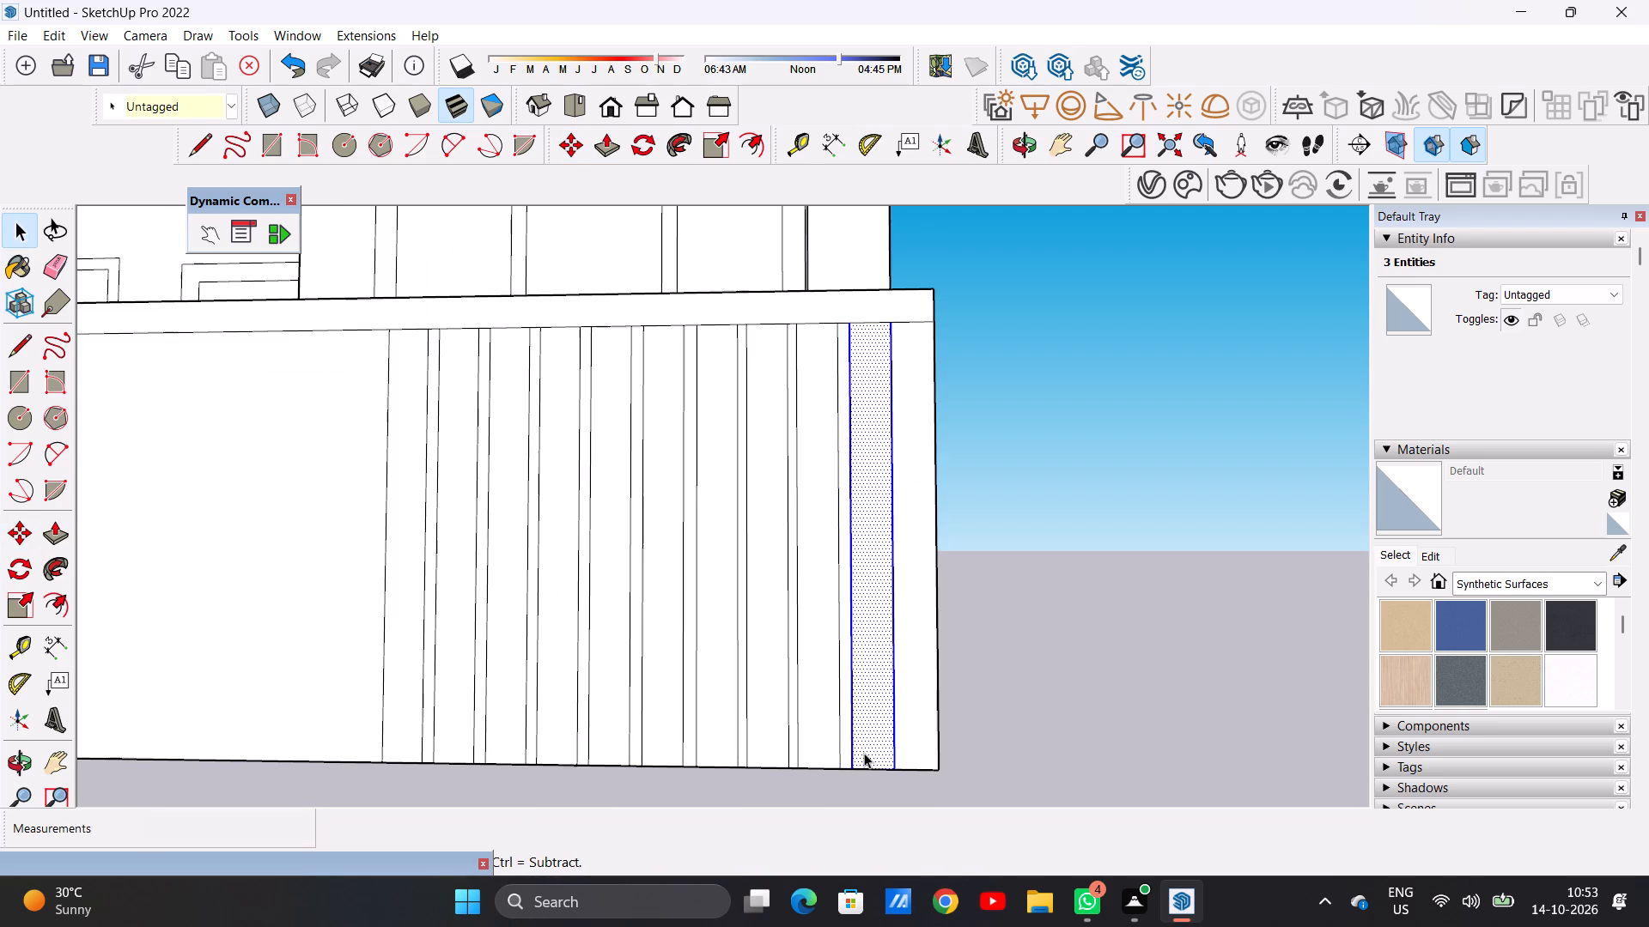
pyautogui.press('m')
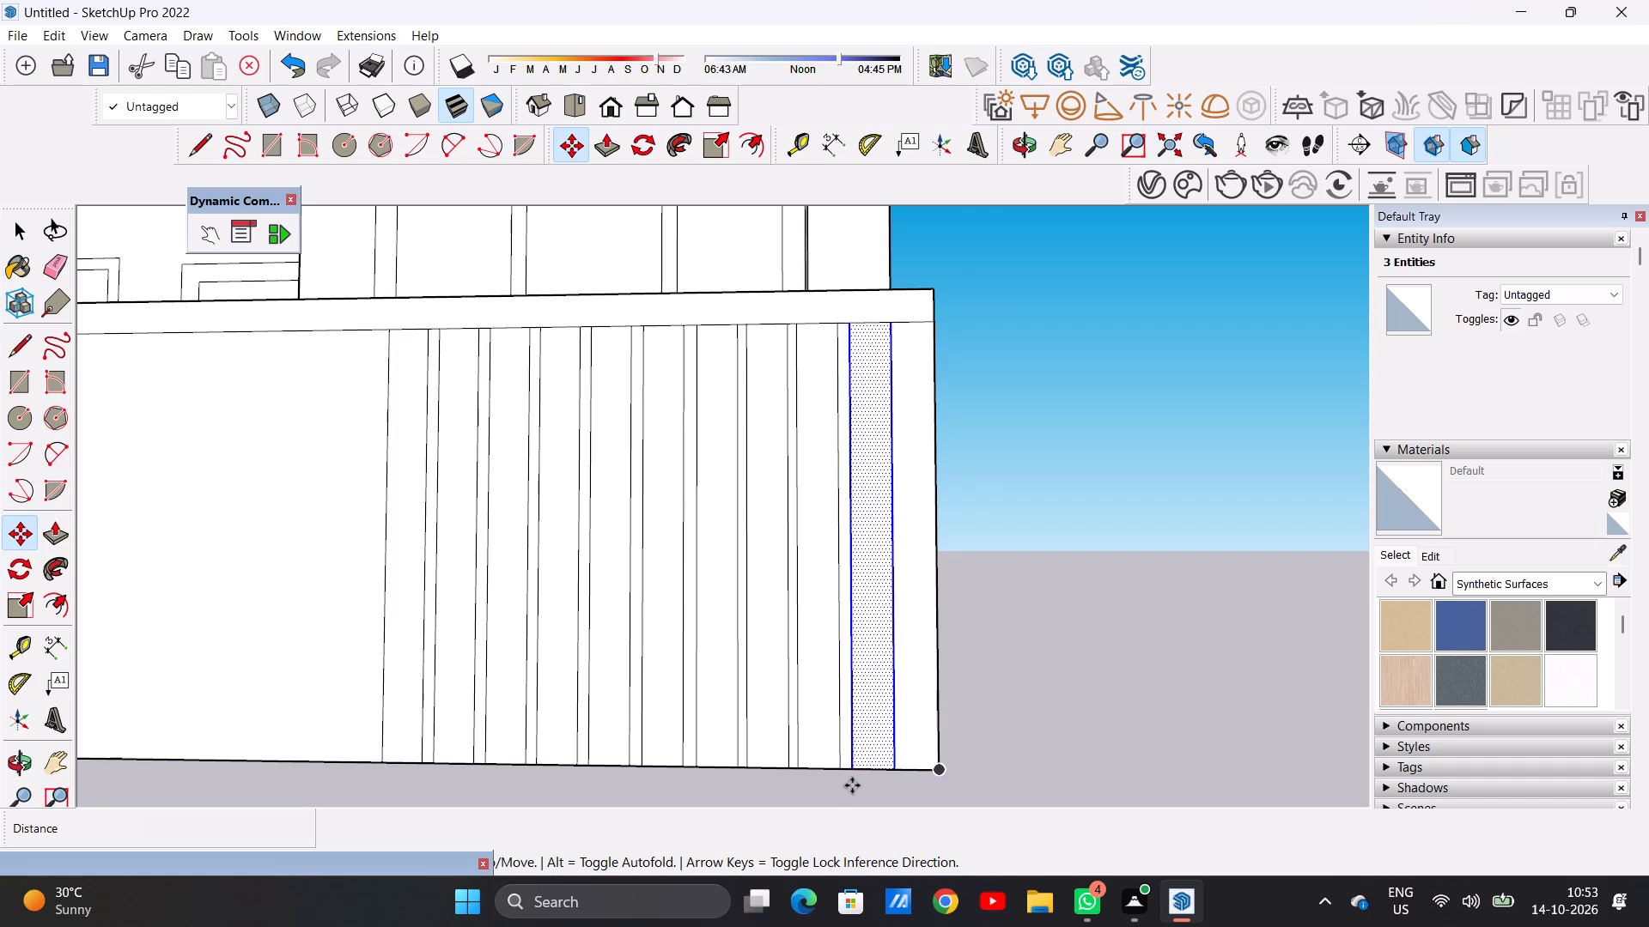
pyautogui.scroll(5, 852, 785)
pyautogui.click(855, 758)
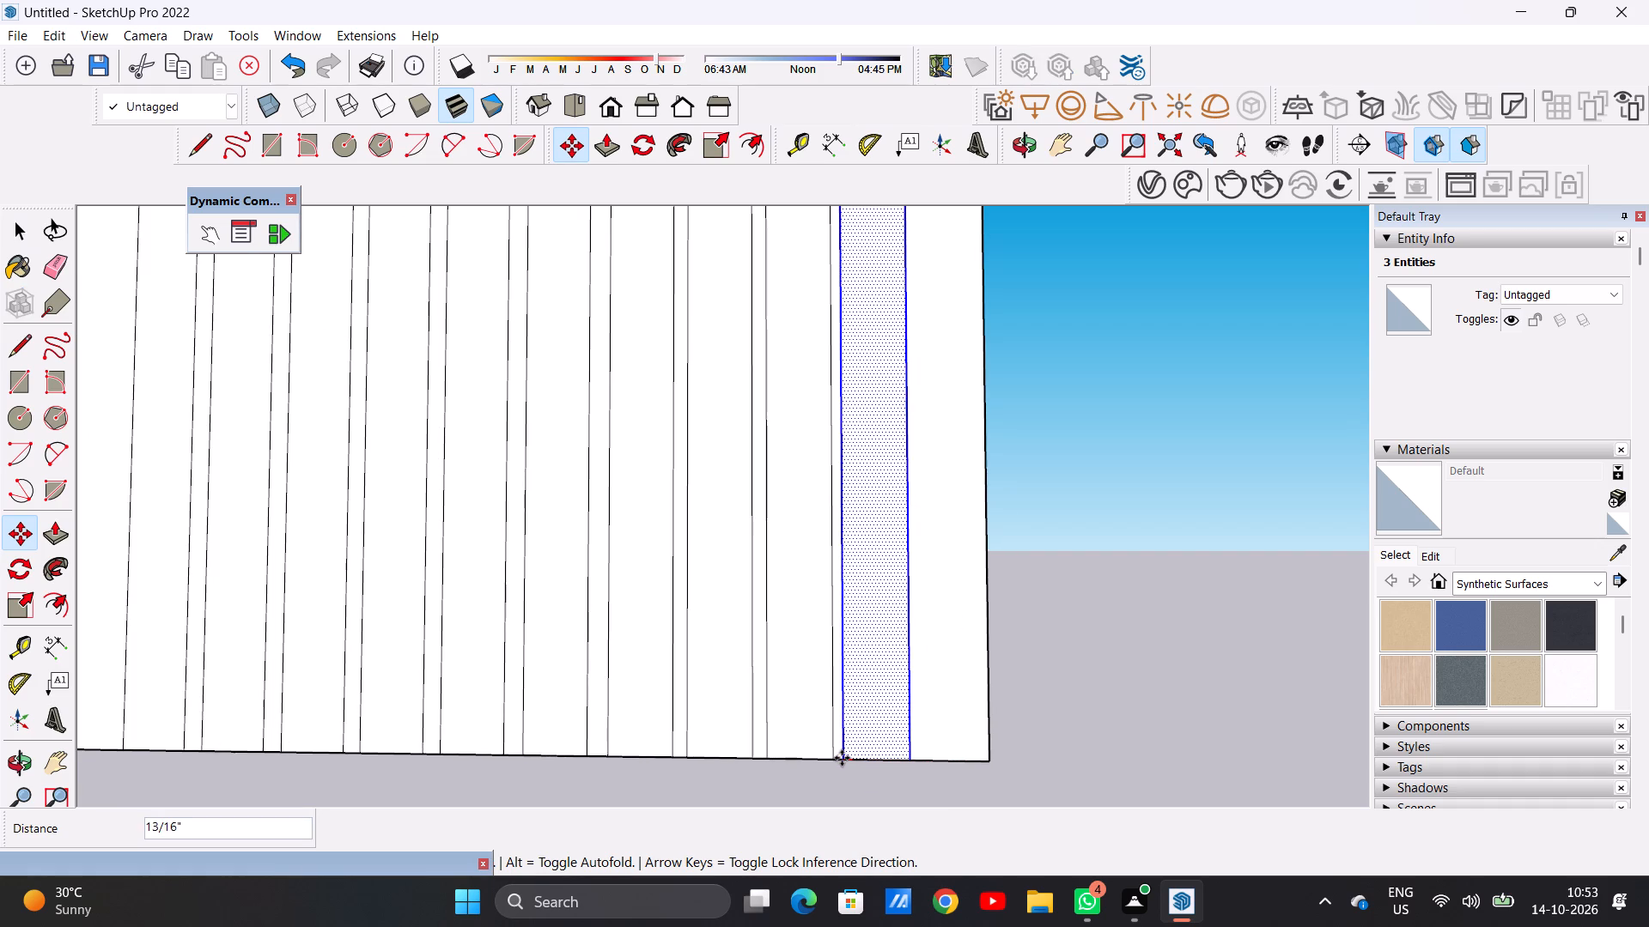
pyautogui.click(842, 758)
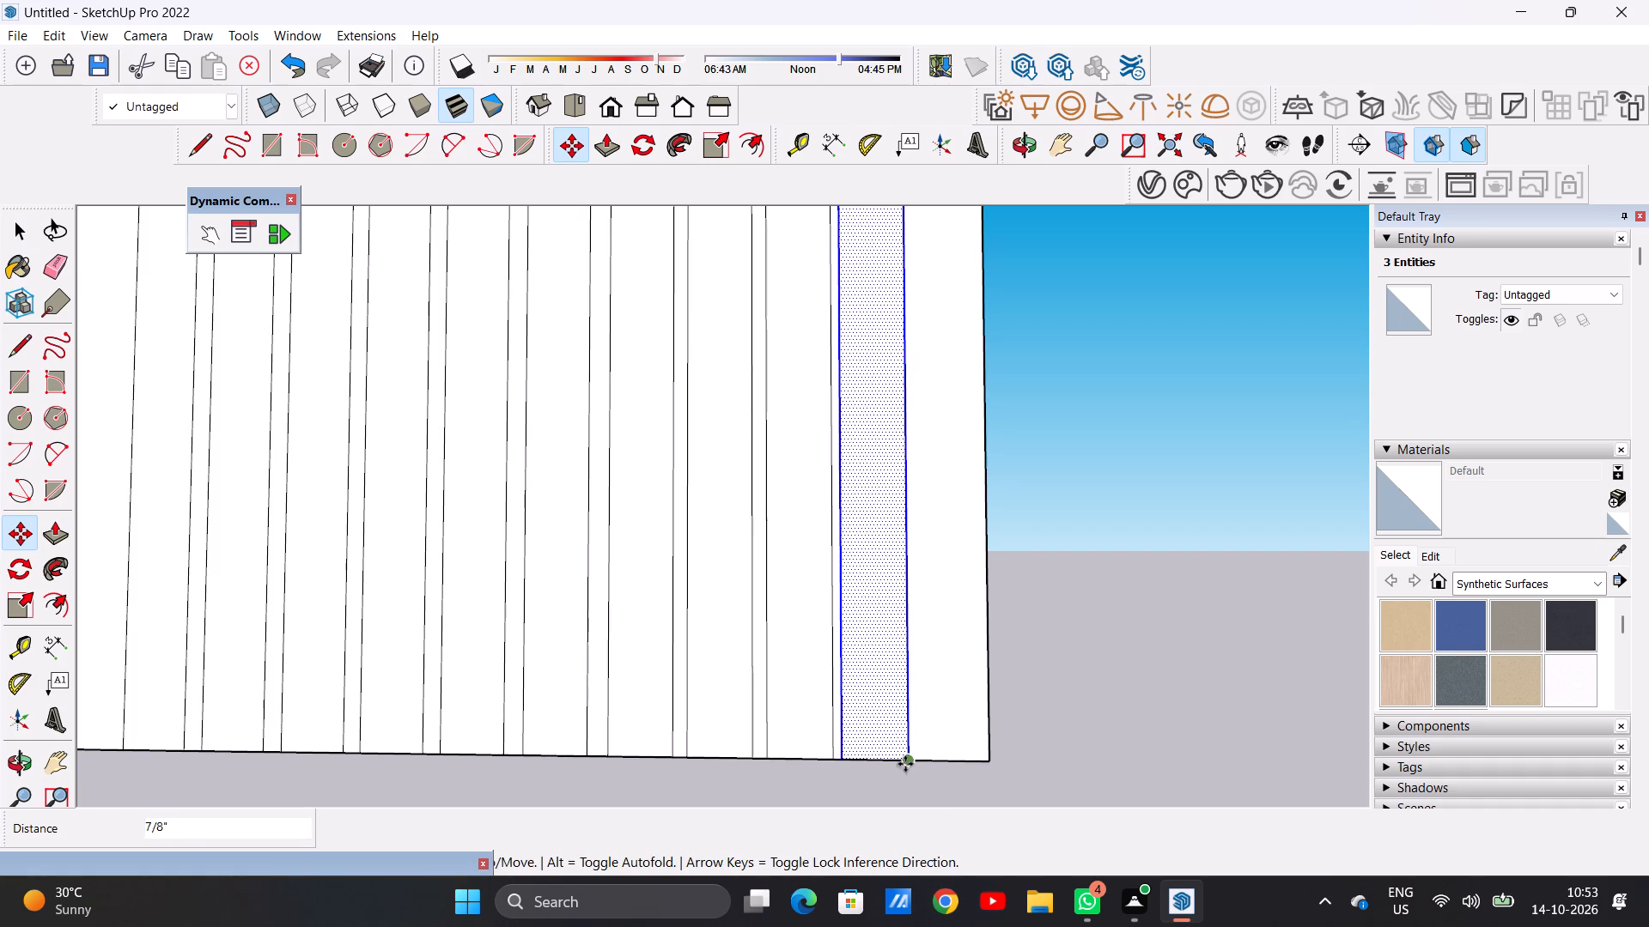
# Copy the last strip about 6 1/2" so that it ends at the outer corner of the low front wall.
pyautogui.click(910, 760)
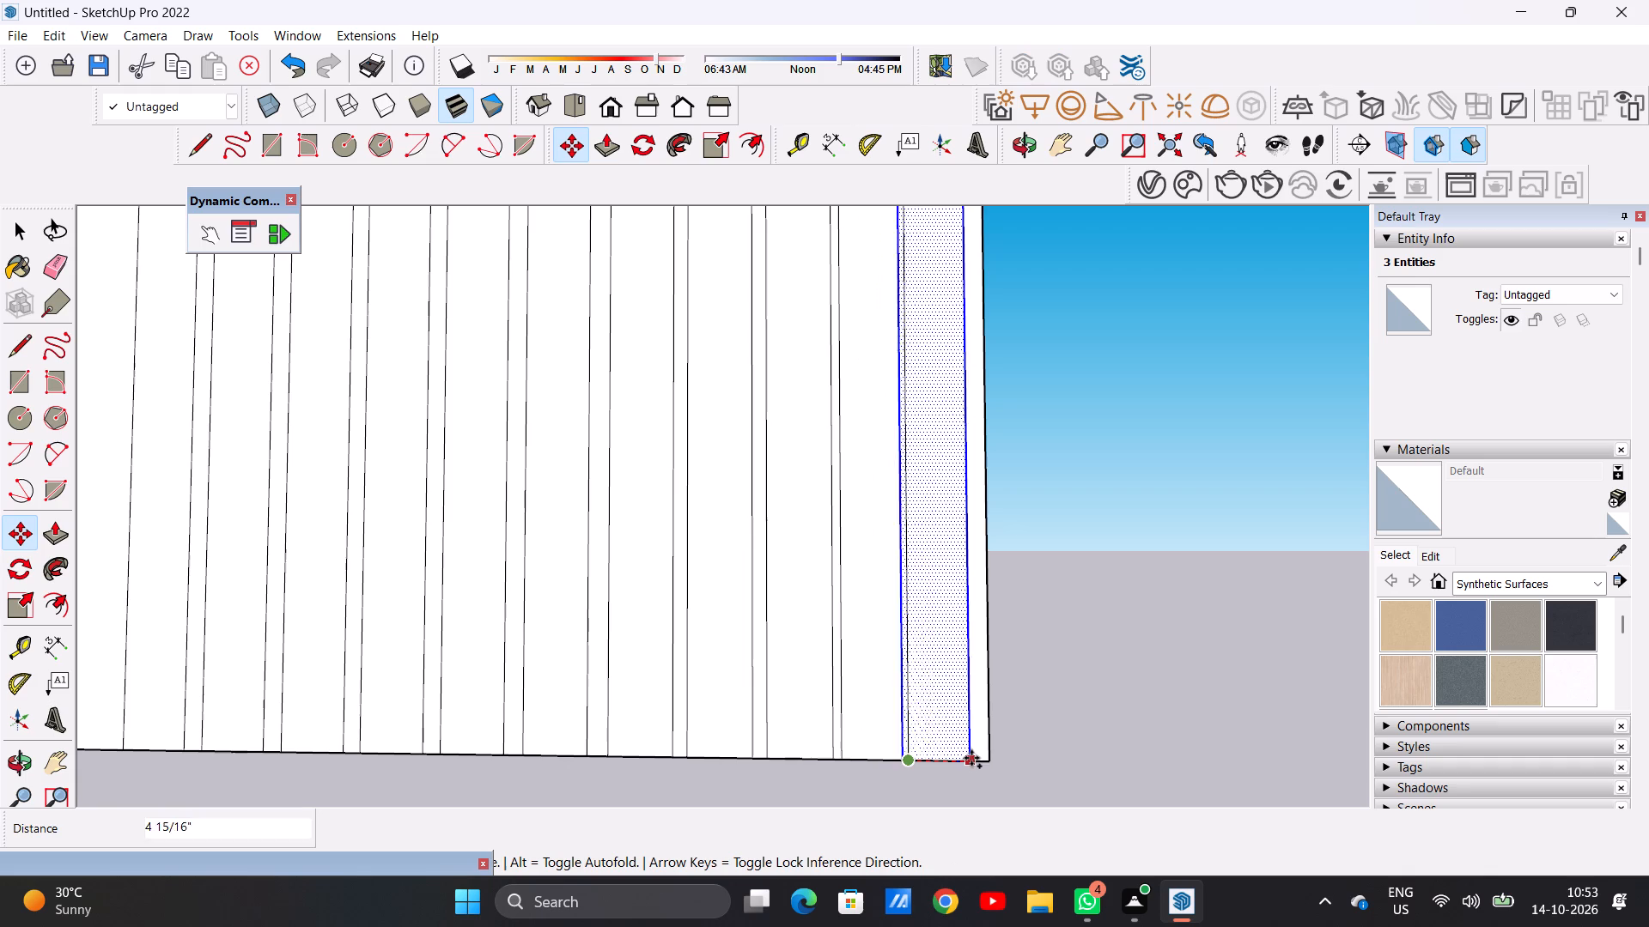
pyautogui.click(988, 754)
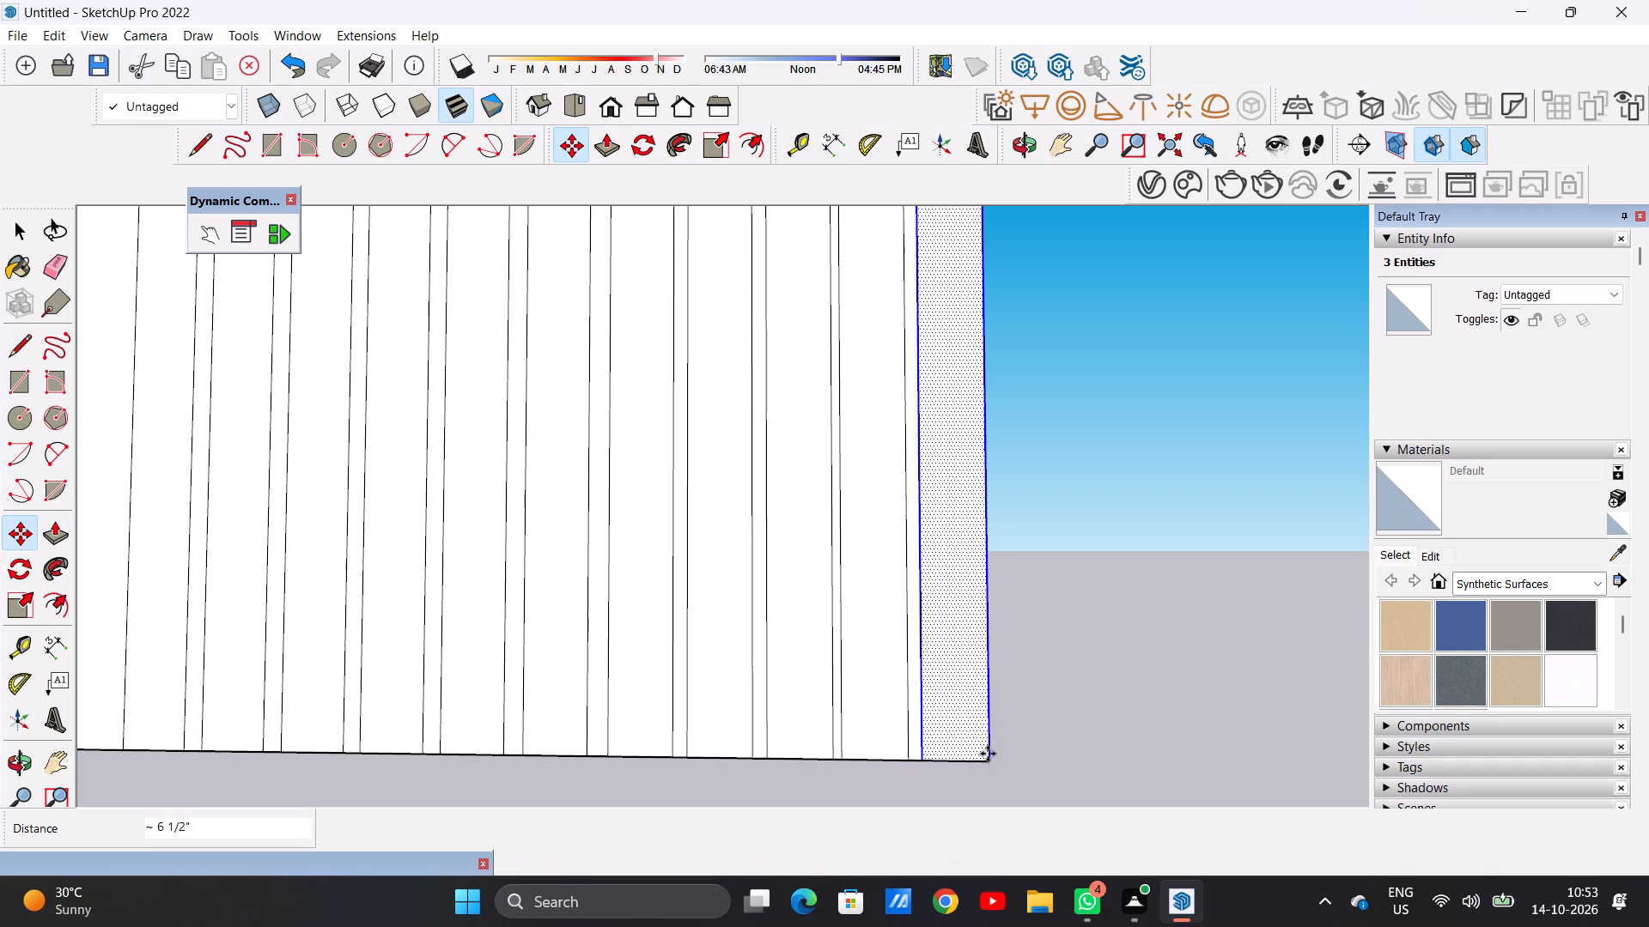
pyautogui.press('space')
pyautogui.click(1084, 592)
# Examine the row of vertical strips on the low front wall from the side and the front.
pyautogui.scroll(-10, 697, 598)
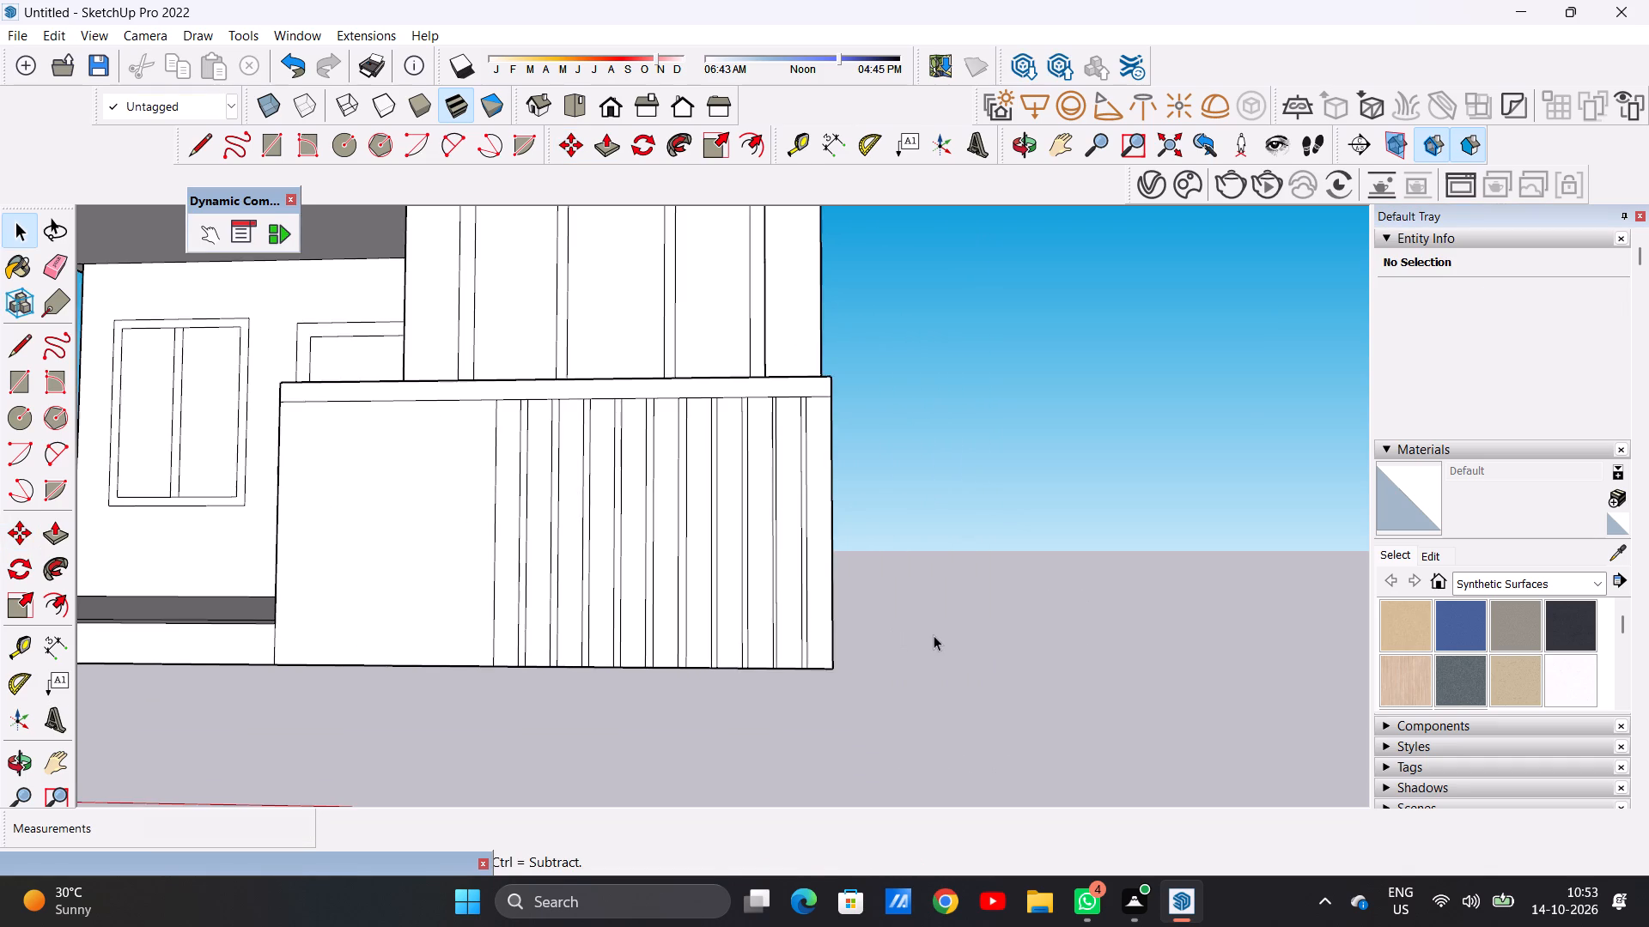
pyautogui.scroll(-5, 934, 633)
pyautogui.moveTo(1025, 545); pyautogui.dragTo(581, 606, button='middle')
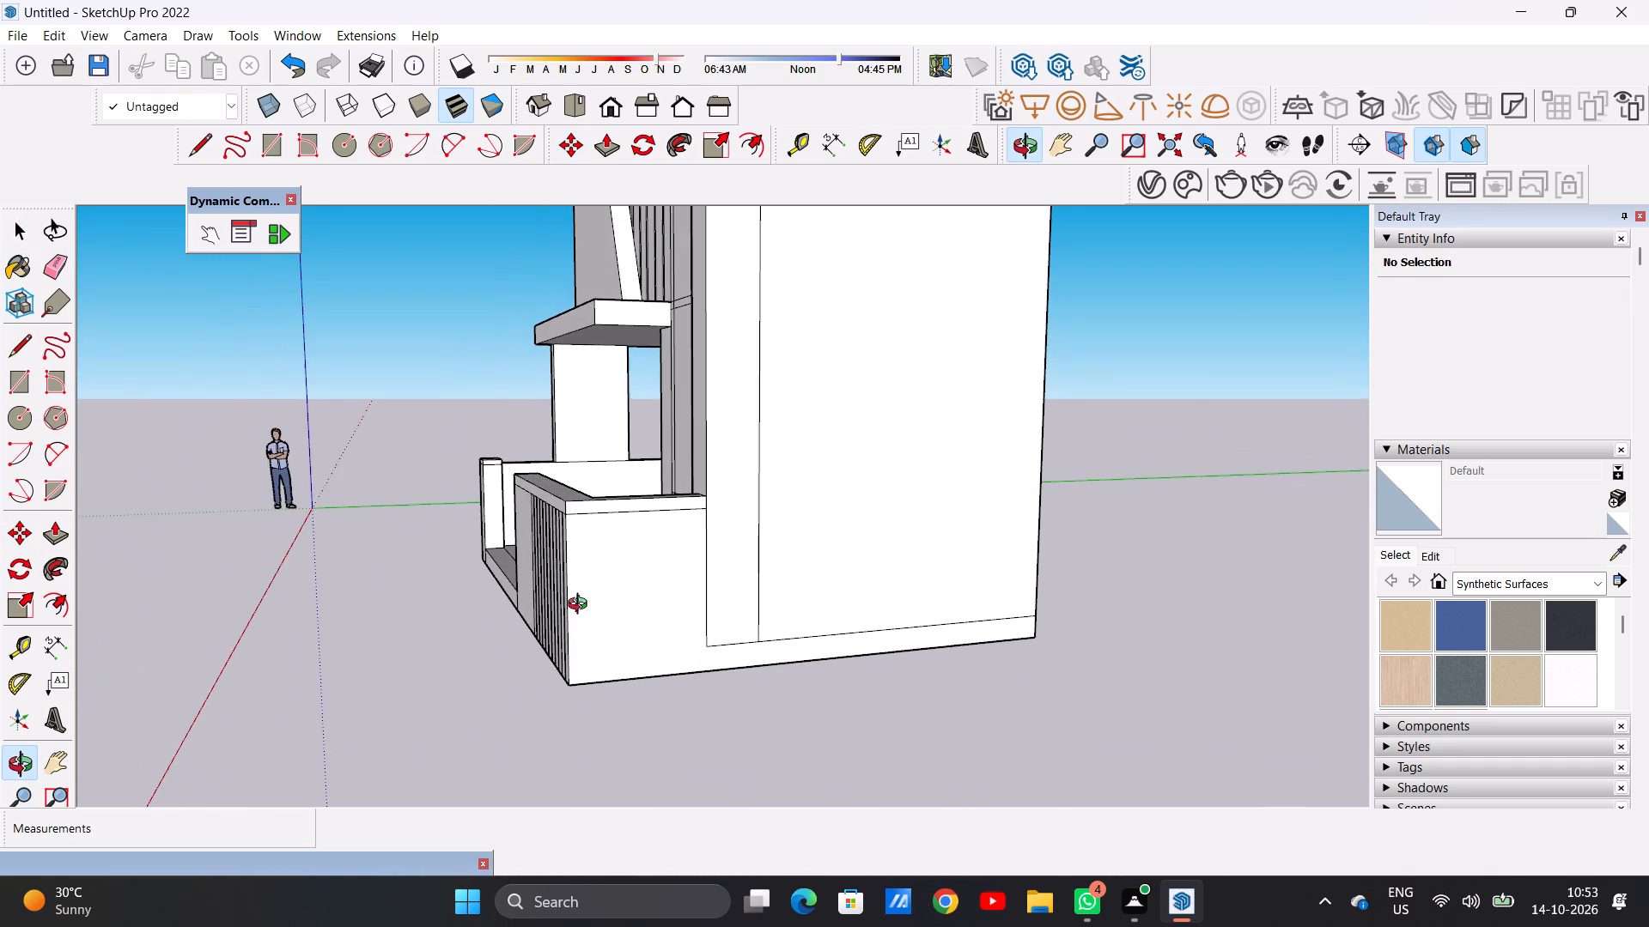
pyautogui.moveTo(581, 606); pyautogui.dragTo(1047, 595, button='middle')
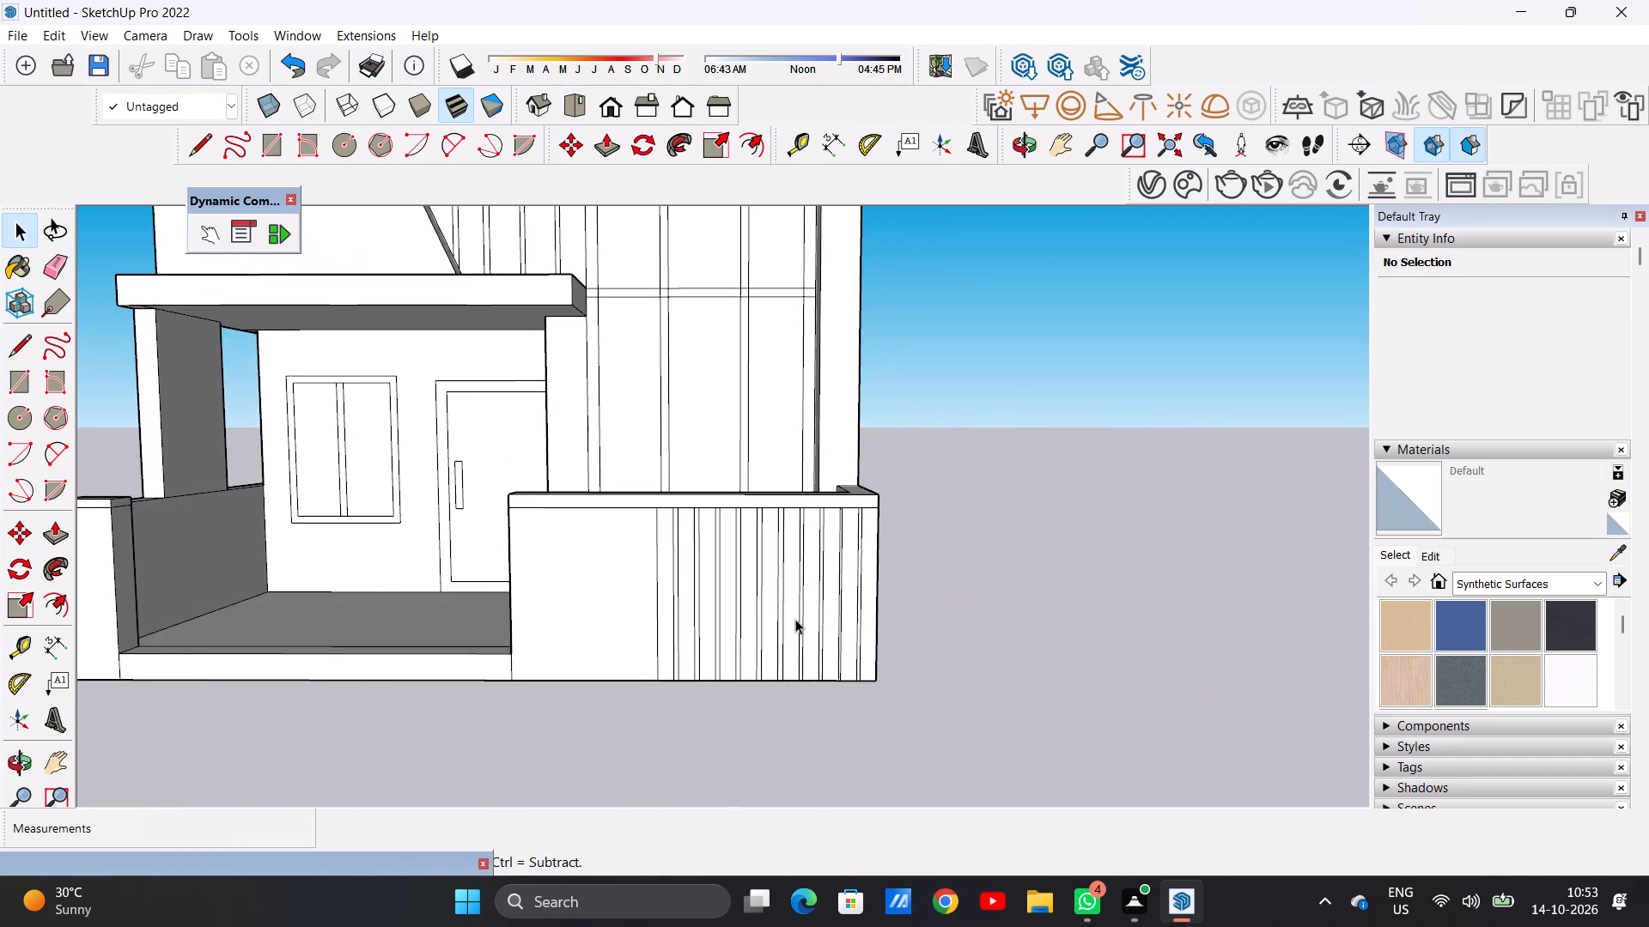
pyautogui.scroll(-3, 791, 624)
pyautogui.moveTo(729, 644); pyautogui.dragTo(731, 597, button='middle')
pyautogui.scroll(6, 699, 604)
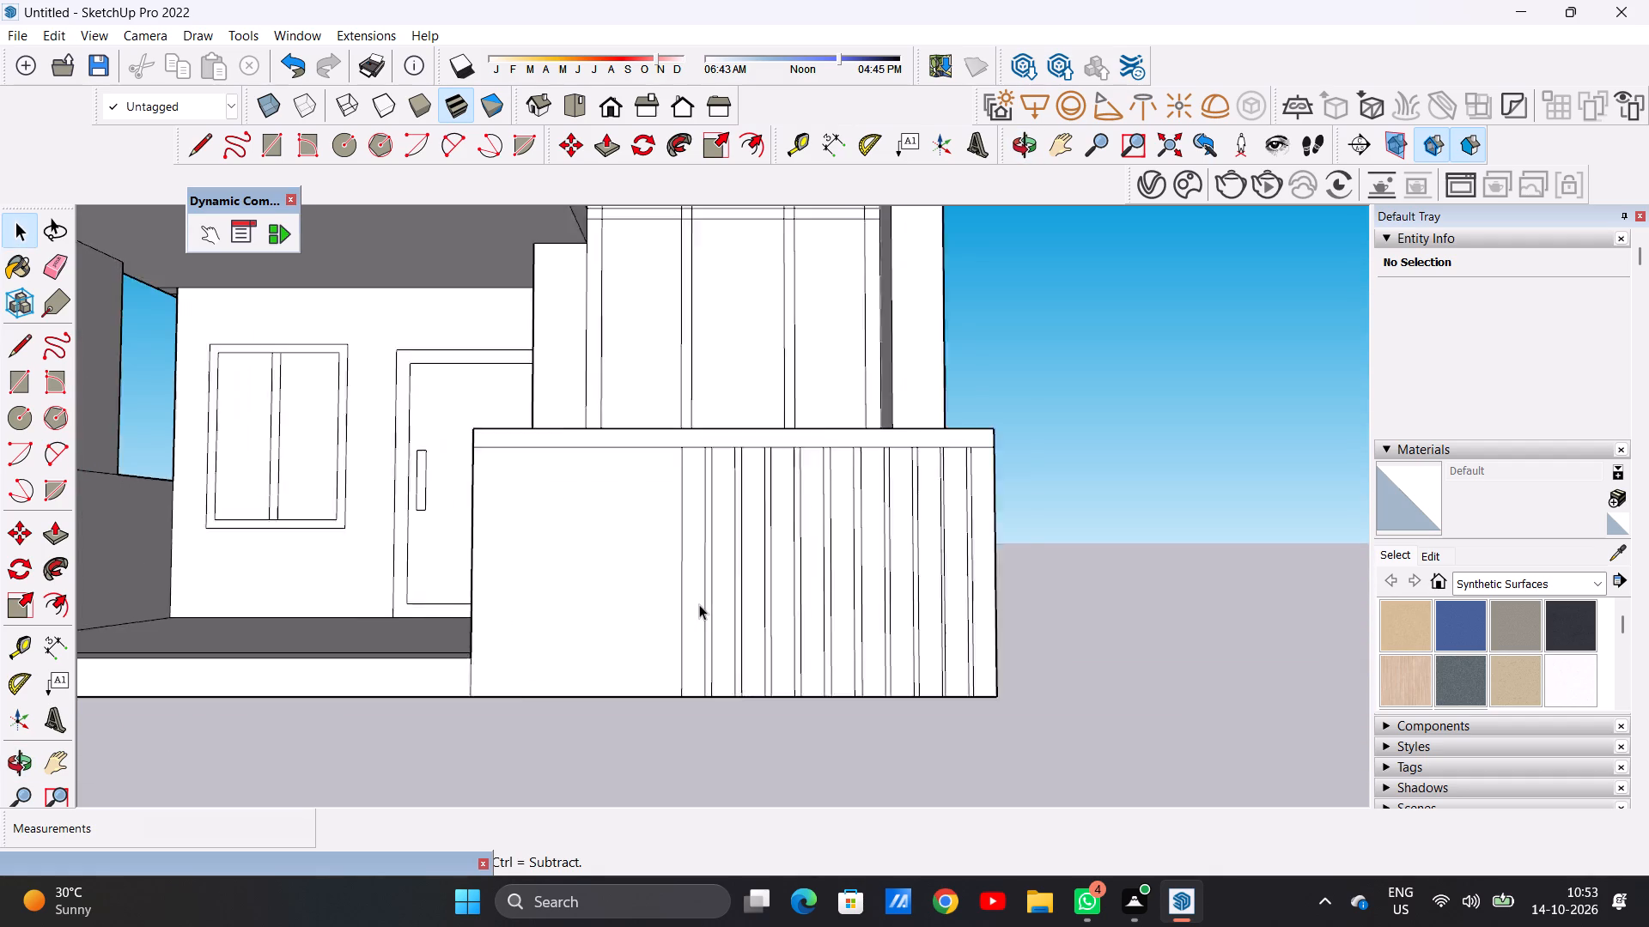
pyautogui.scroll(1, 699, 604)
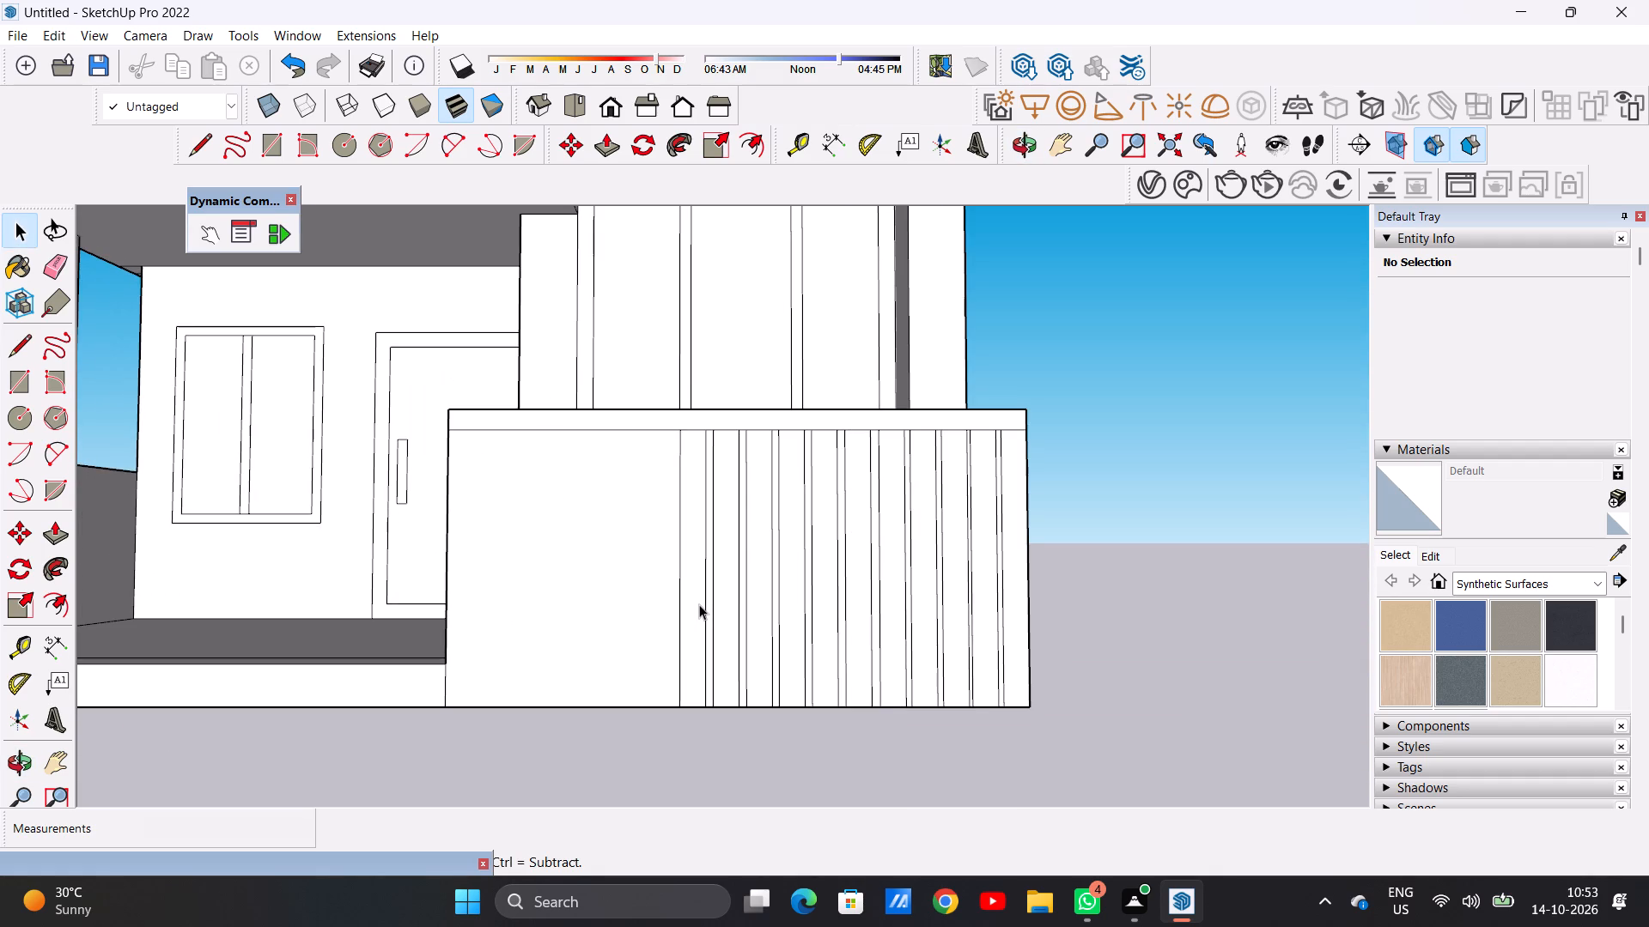
# Push/Pull the wide plain panel beside the vertical strips slightly outward from the low front wall.
pyautogui.scroll(-6, 644, 642)
pyautogui.moveTo(570, 621); pyautogui.dragTo(785, 657, button='middle')
pyautogui.scroll(2, 702, 637)
pyautogui.press('p')
pyautogui.scroll(3, 691, 602)
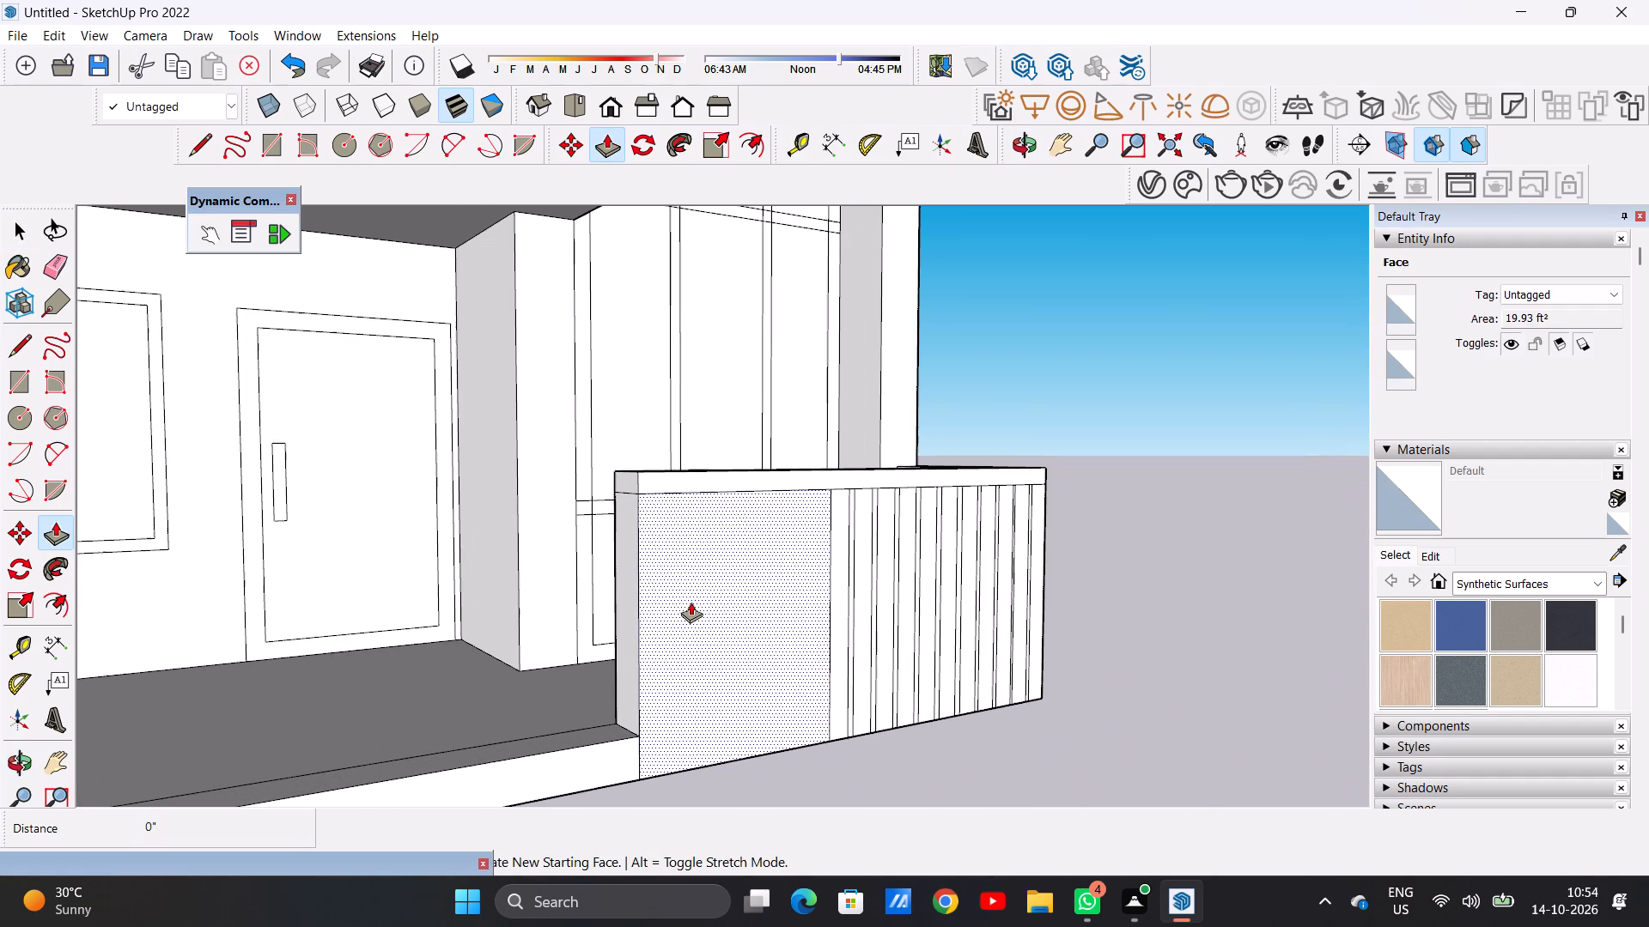
pyautogui.click(691, 602)
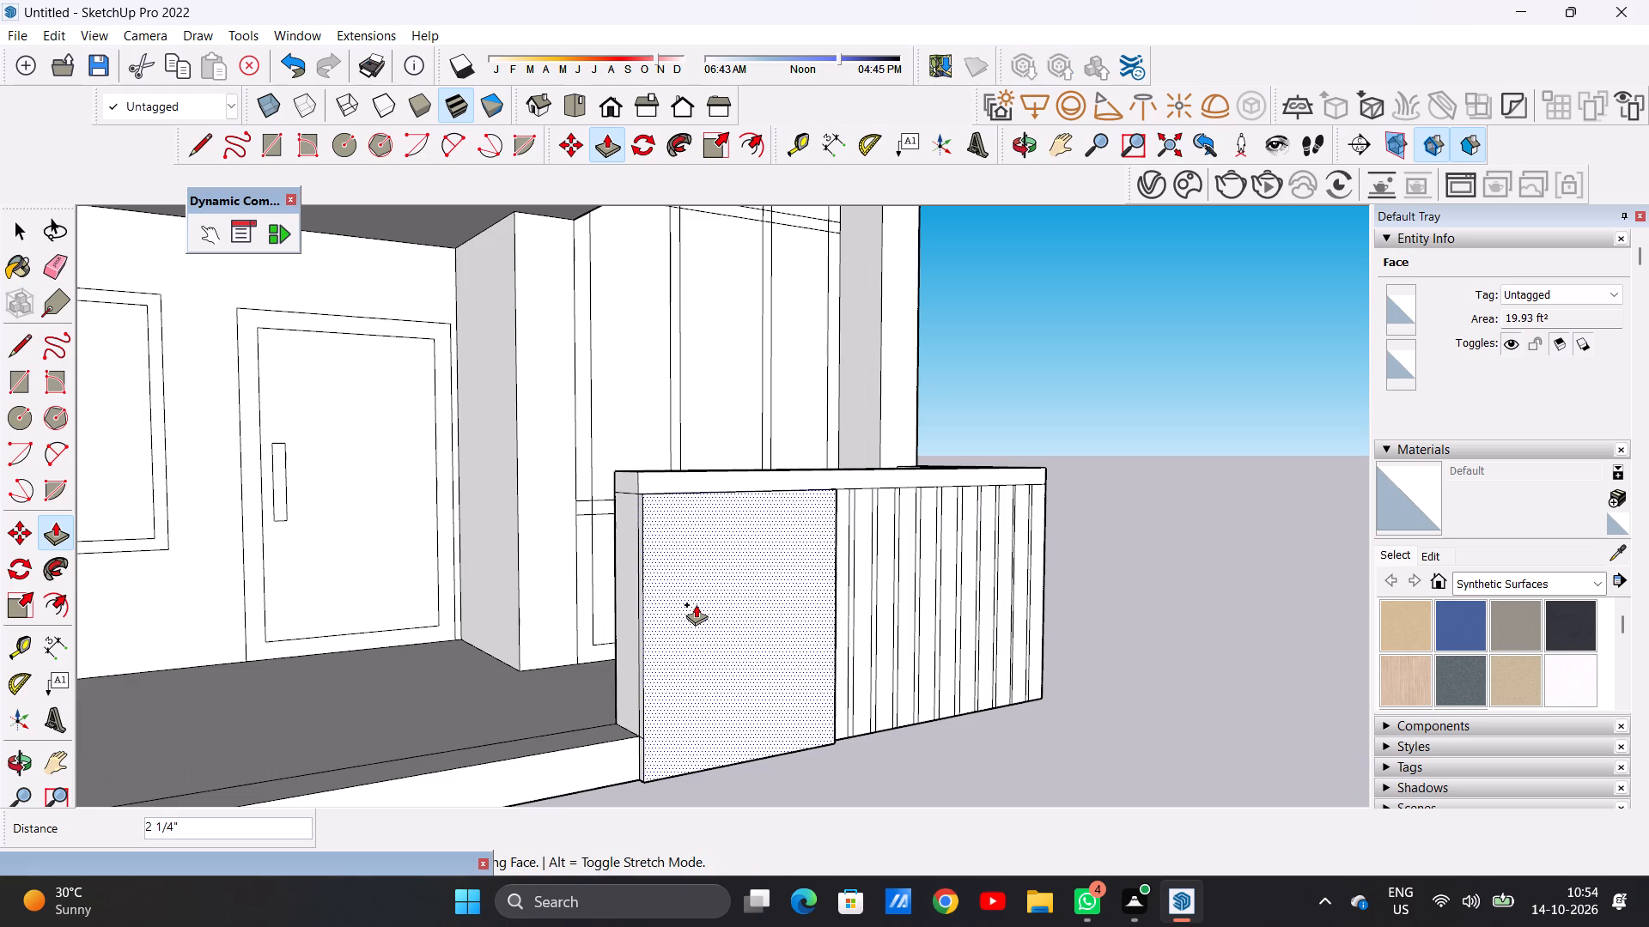
pyautogui.click(698, 607)
pyautogui.press('space')
pyautogui.scroll(-7, 679, 628)
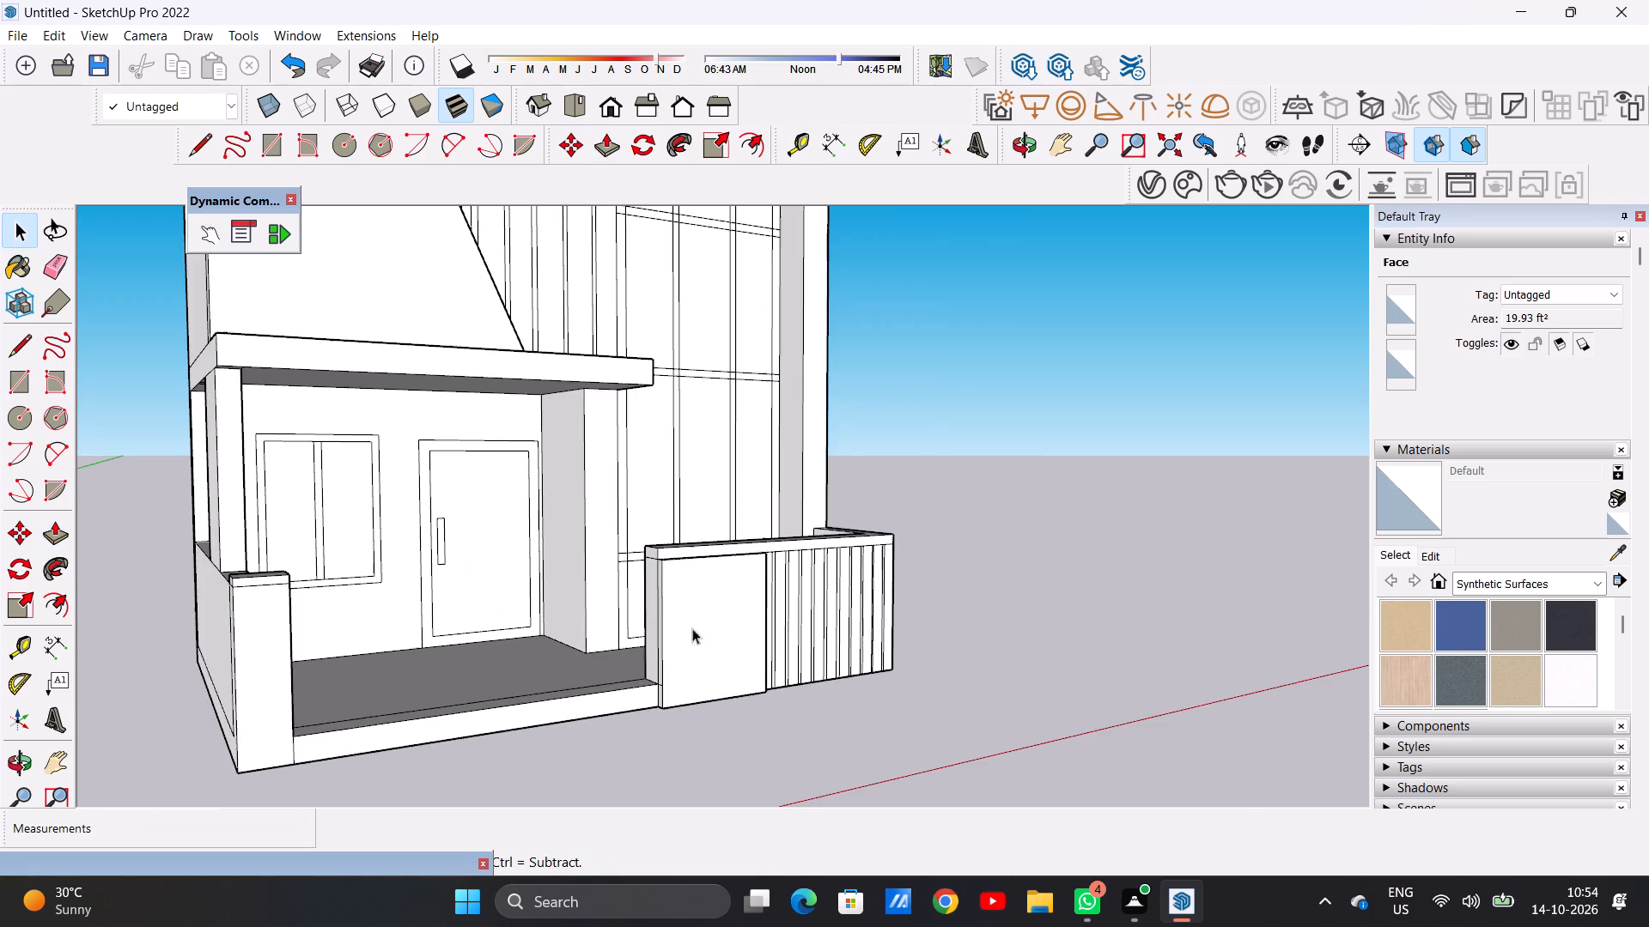
# Examine the raised plain panel and the vertical strips on the low front wall from several angles.
pyautogui.moveTo(855, 617); pyautogui.dragTo(379, 613, button='middle')
pyautogui.moveTo(380, 613); pyautogui.dragTo(435, 607, button='middle')
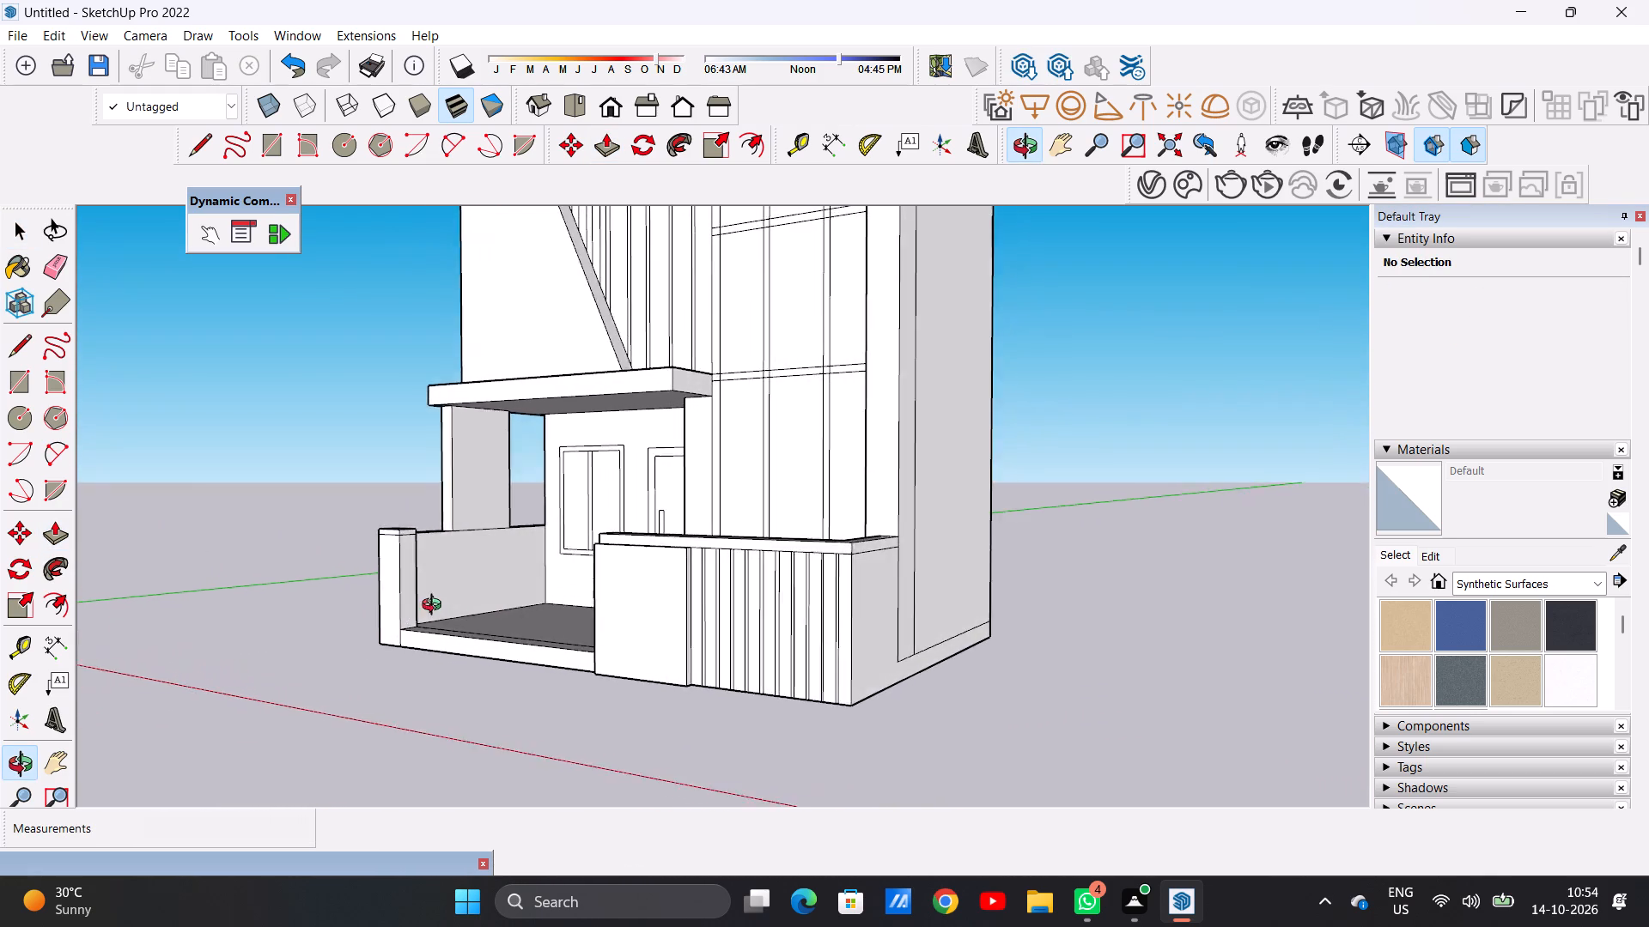
pyautogui.moveTo(435, 607); pyautogui.dragTo(570, 615, button='middle')
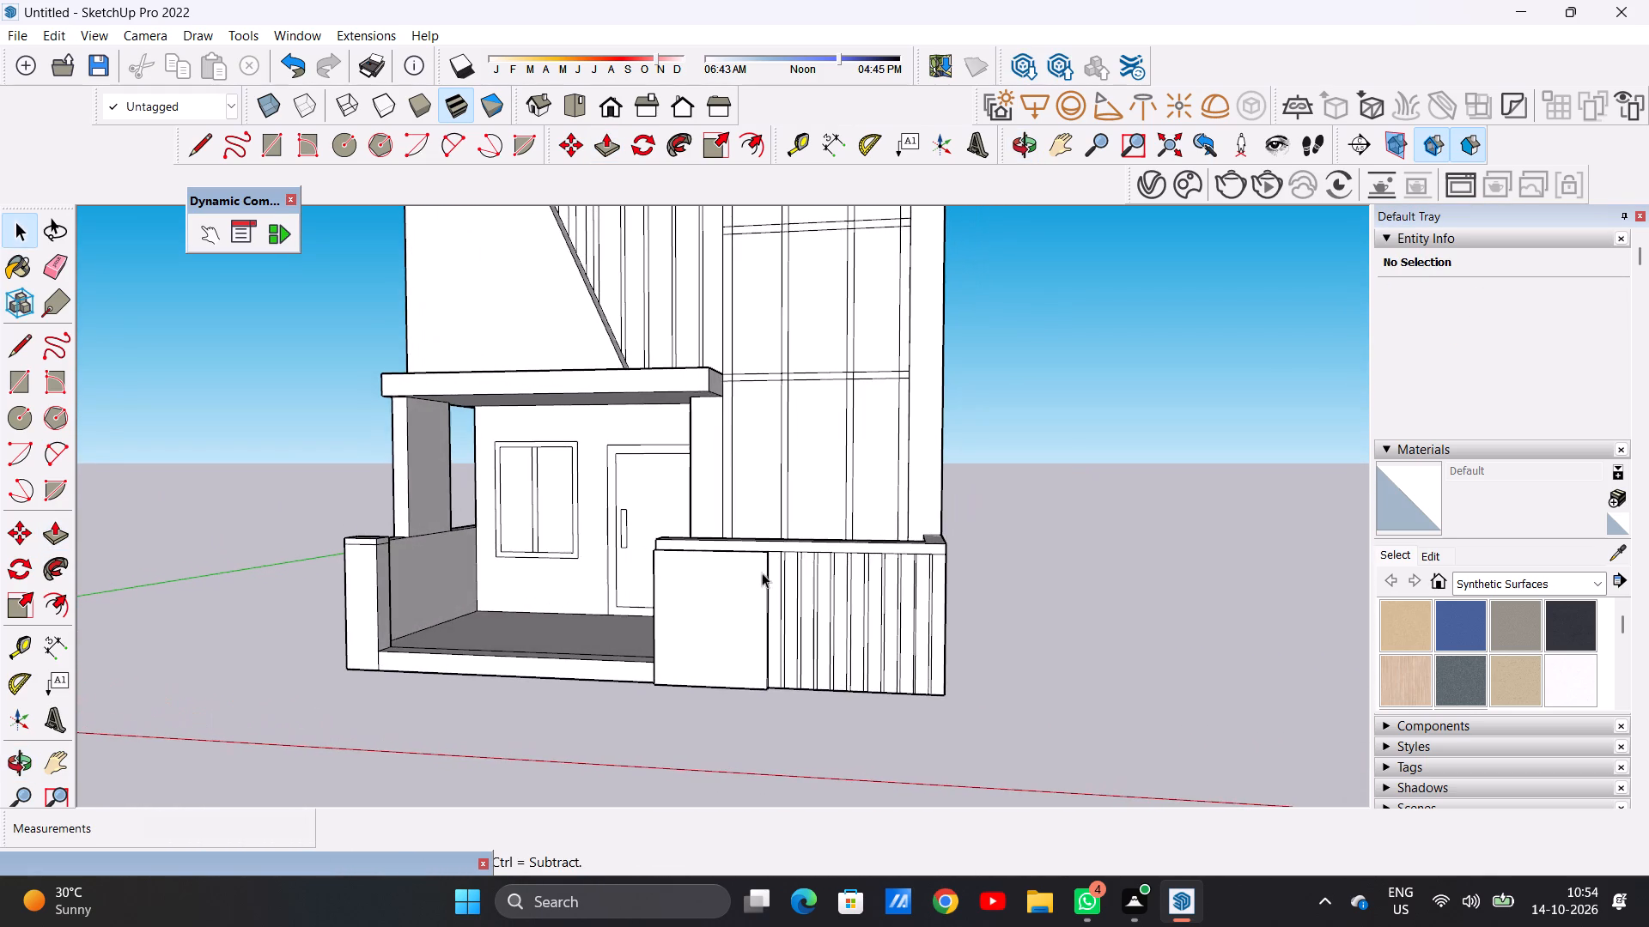
pyautogui.scroll(6, 764, 573)
pyautogui.moveTo(908, 568); pyautogui.dragTo(856, 615, button='middle')
pyautogui.scroll(-3, 846, 617)
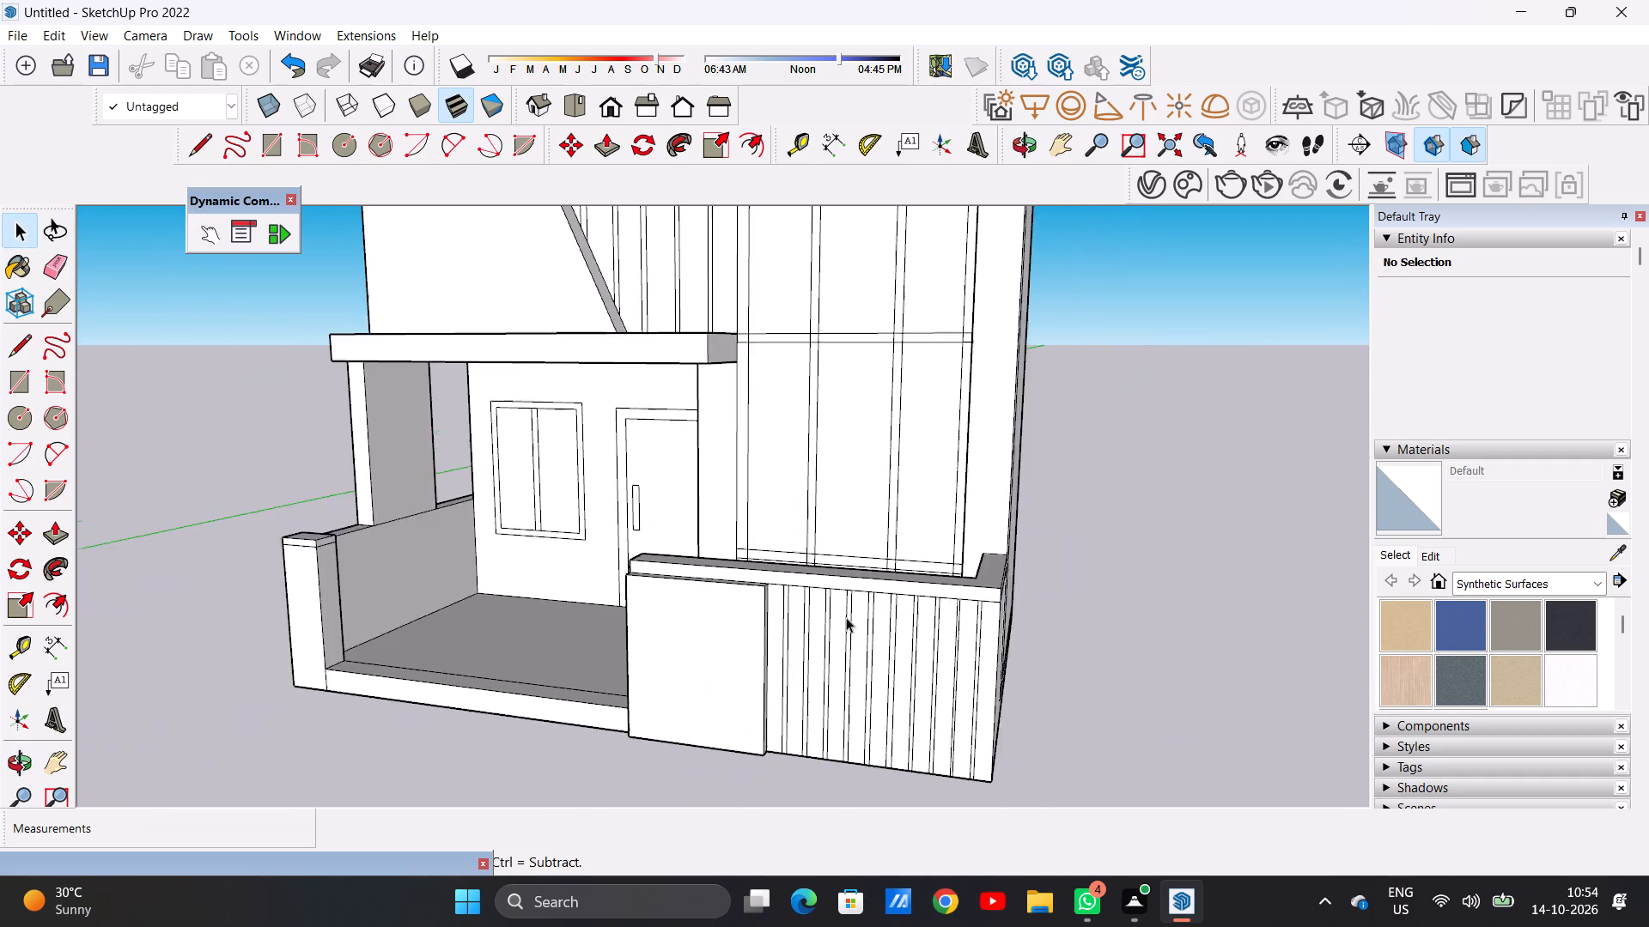
pyautogui.scroll(-7, 846, 617)
pyautogui.moveTo(746, 637); pyautogui.dragTo(826, 557, button='middle')
pyautogui.scroll(7, 766, 644)
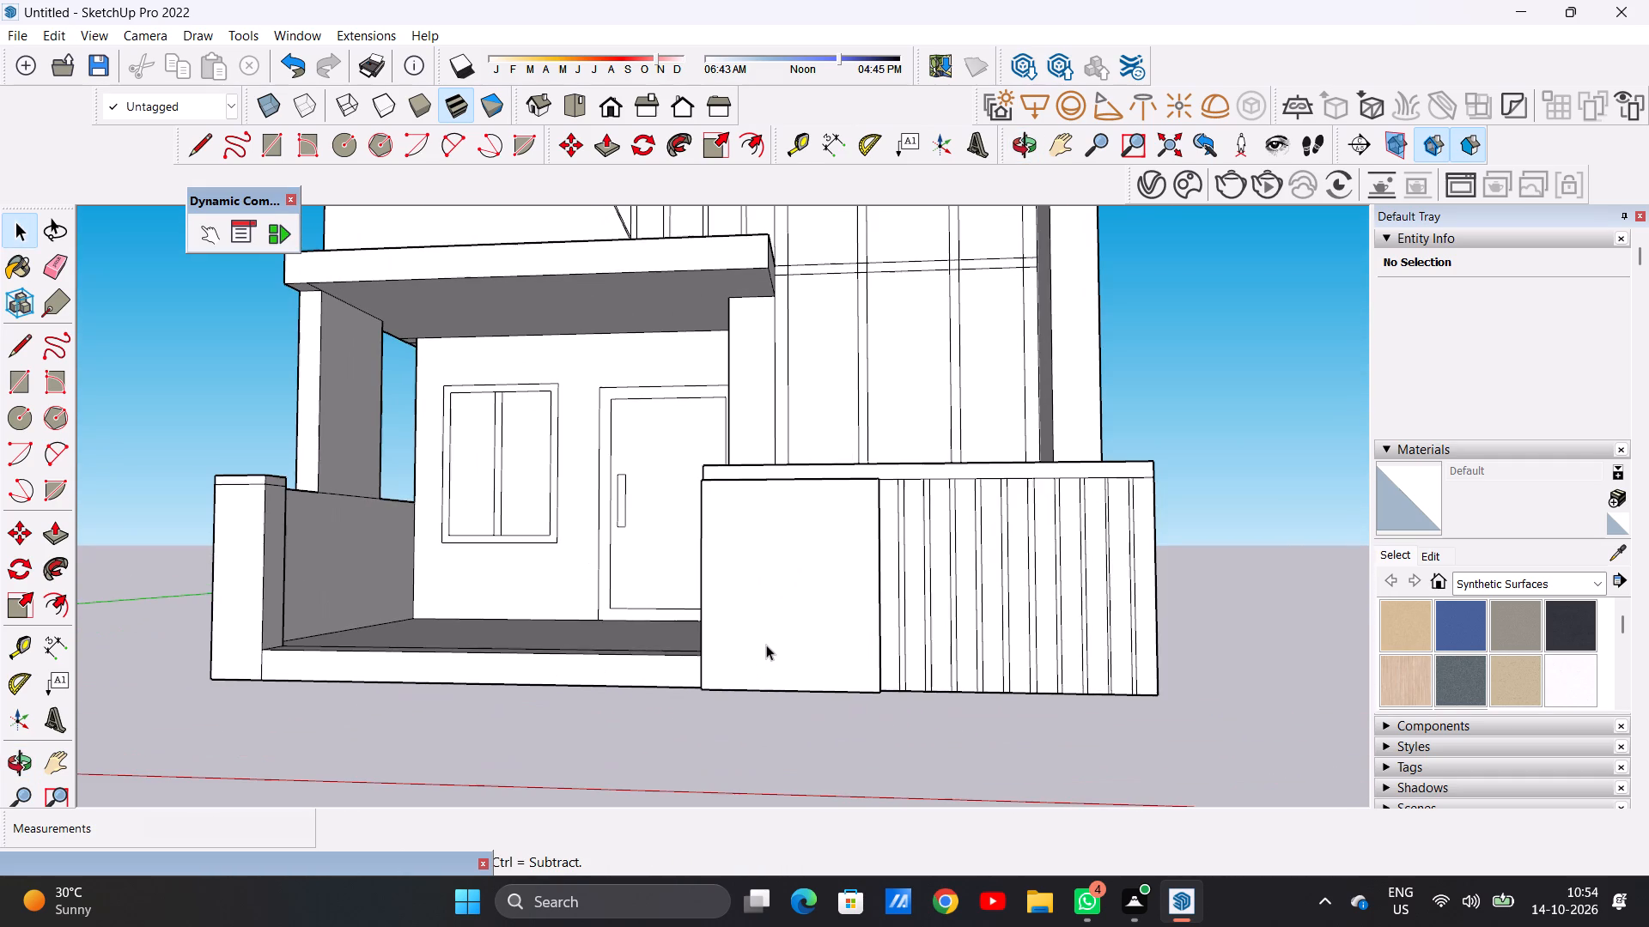
pyautogui.scroll(-3, 766, 645)
pyautogui.moveTo(806, 515); pyautogui.dragTo(656, 597, button='middle')
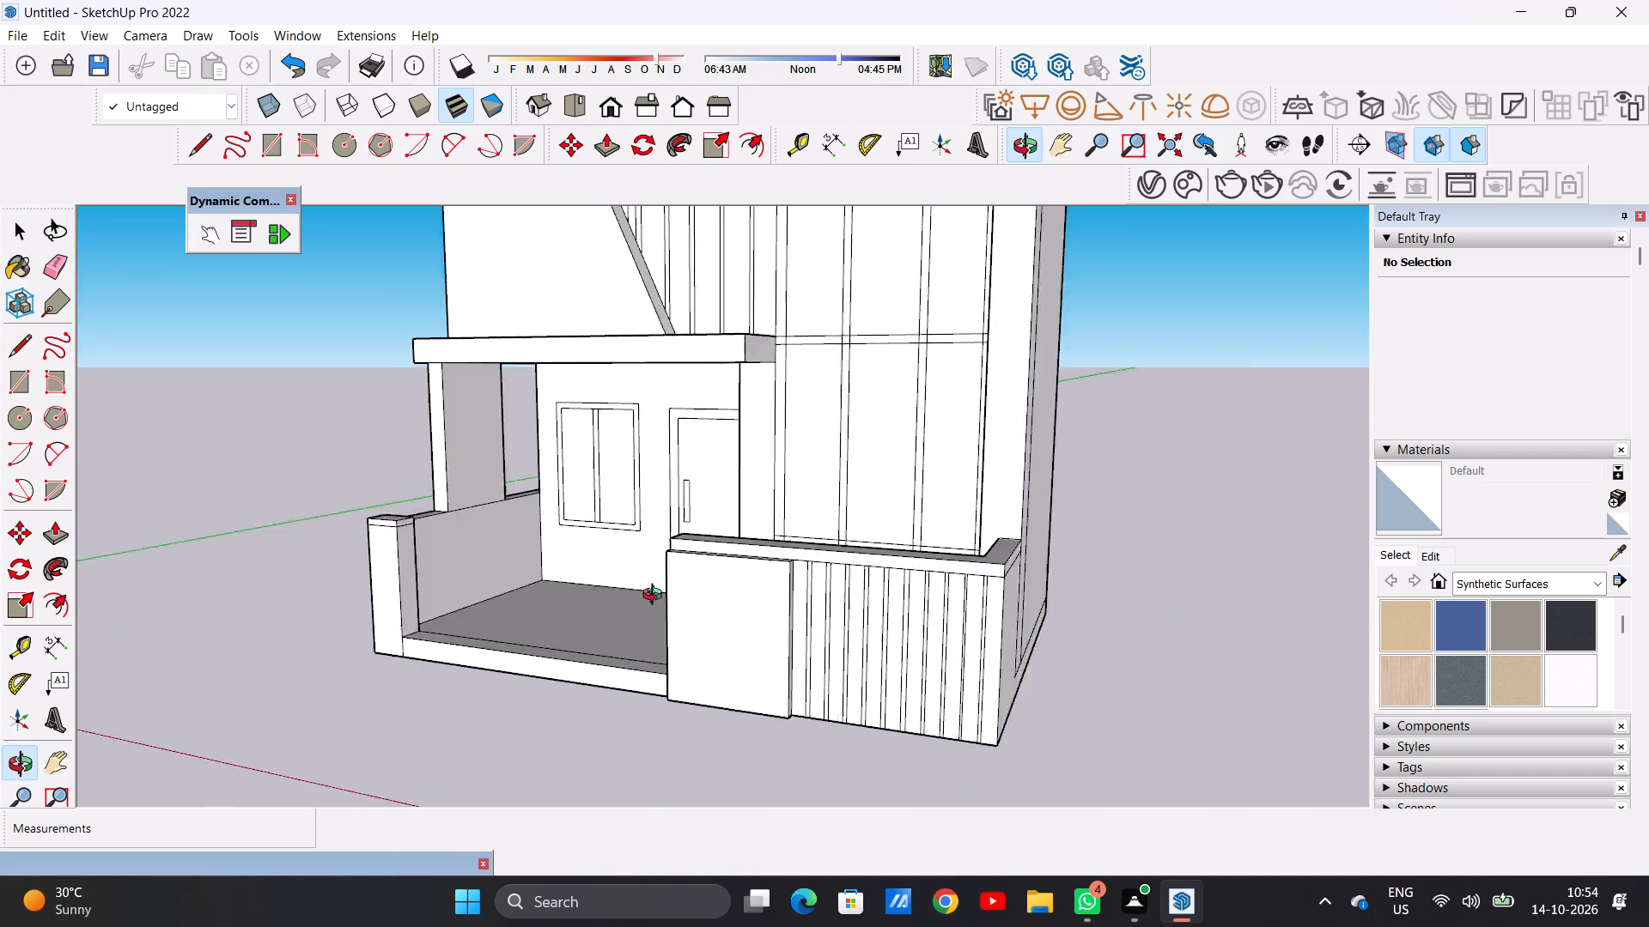
pyautogui.moveTo(656, 597); pyautogui.dragTo(605, 701, button='middle')
# Push/Pull the plain panel's front face slightly back toward the low front wall to make the panel thinner.
pyautogui.scroll(13, 723, 614)
pyautogui.scroll(-1, 735, 645)
pyautogui.scroll(2, 736, 645)
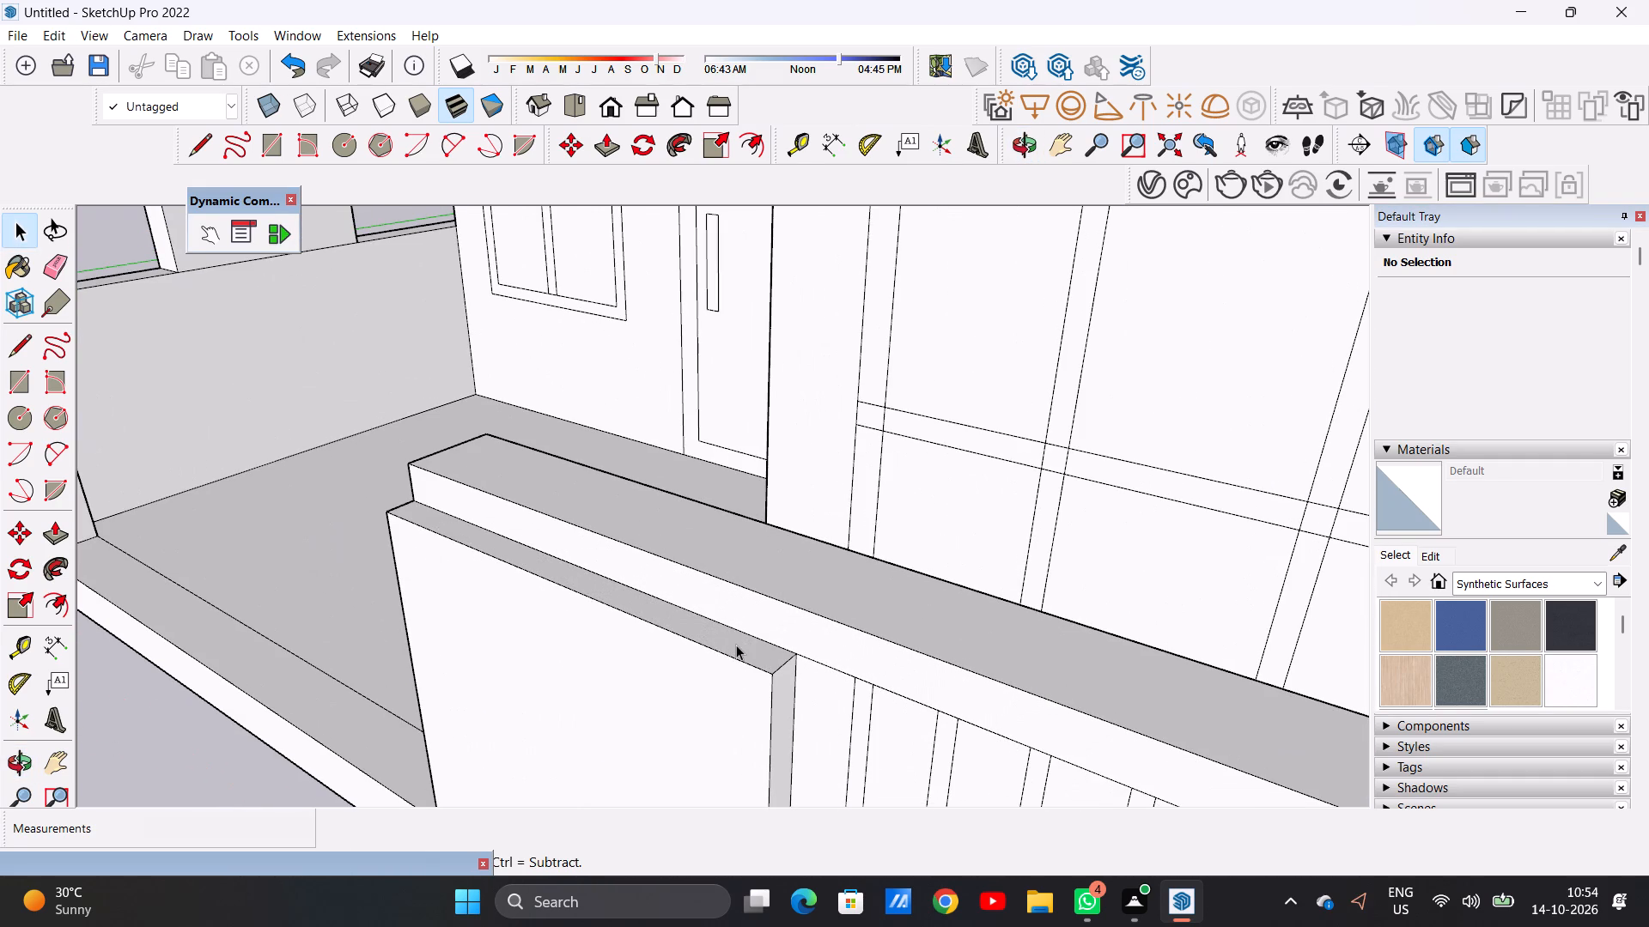
pyautogui.press('p')
pyautogui.click(725, 686)
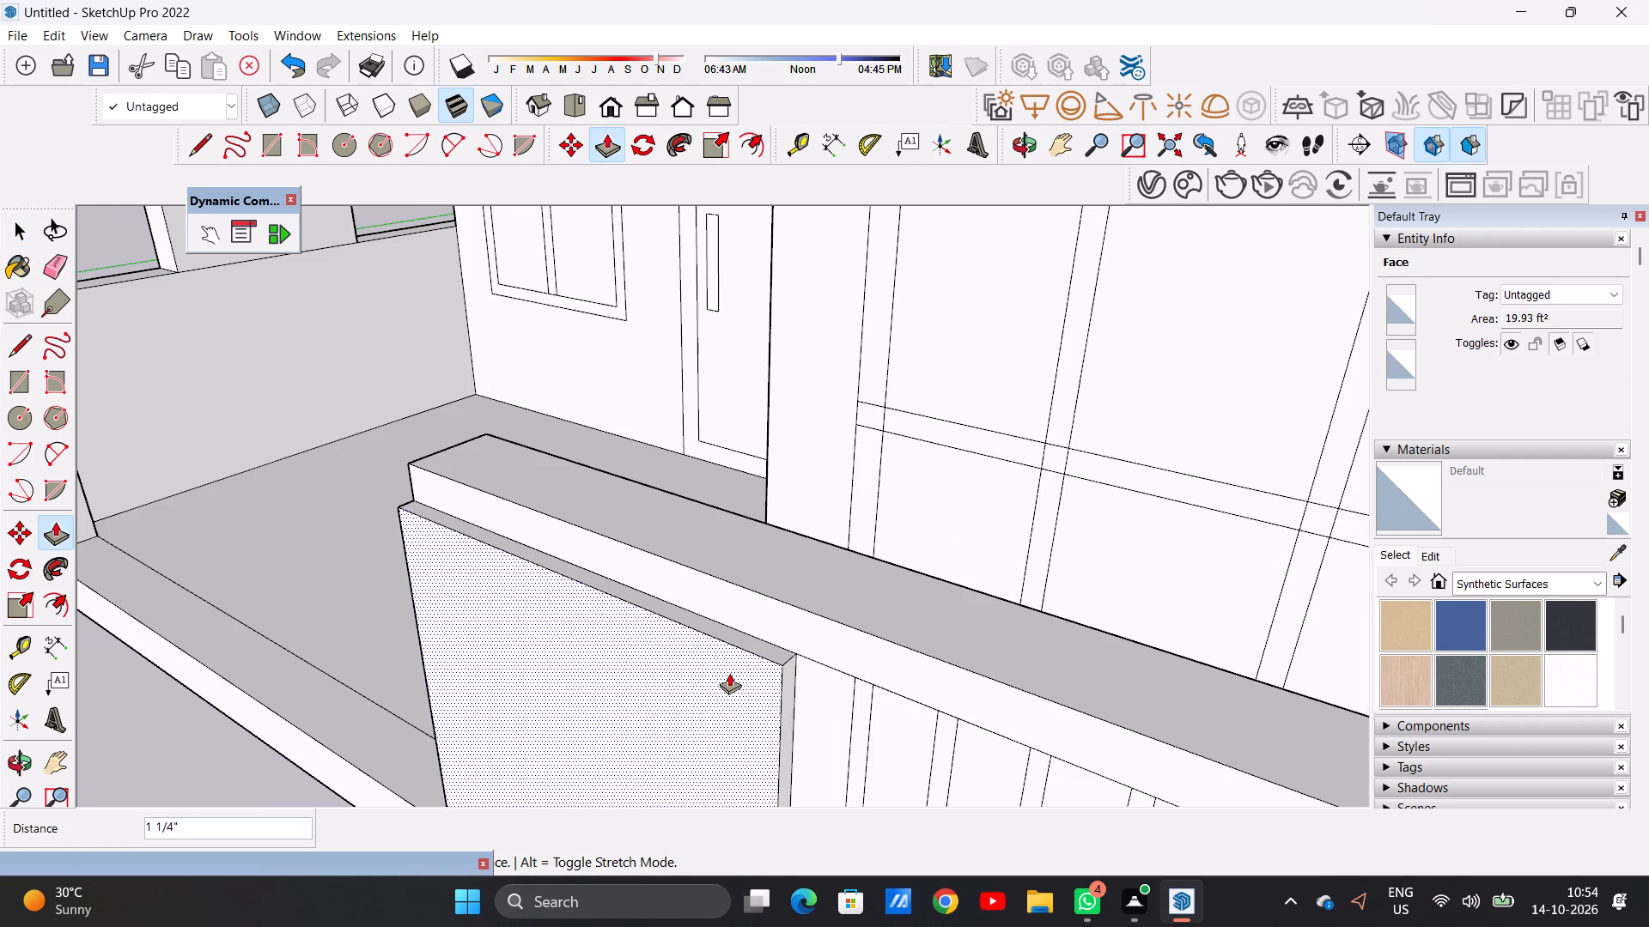
pyautogui.click(729, 673)
# Push/Pull the plain panel's narrow top face up 4 3/8" so that it is flush with the wall's top.
pyautogui.press('p')
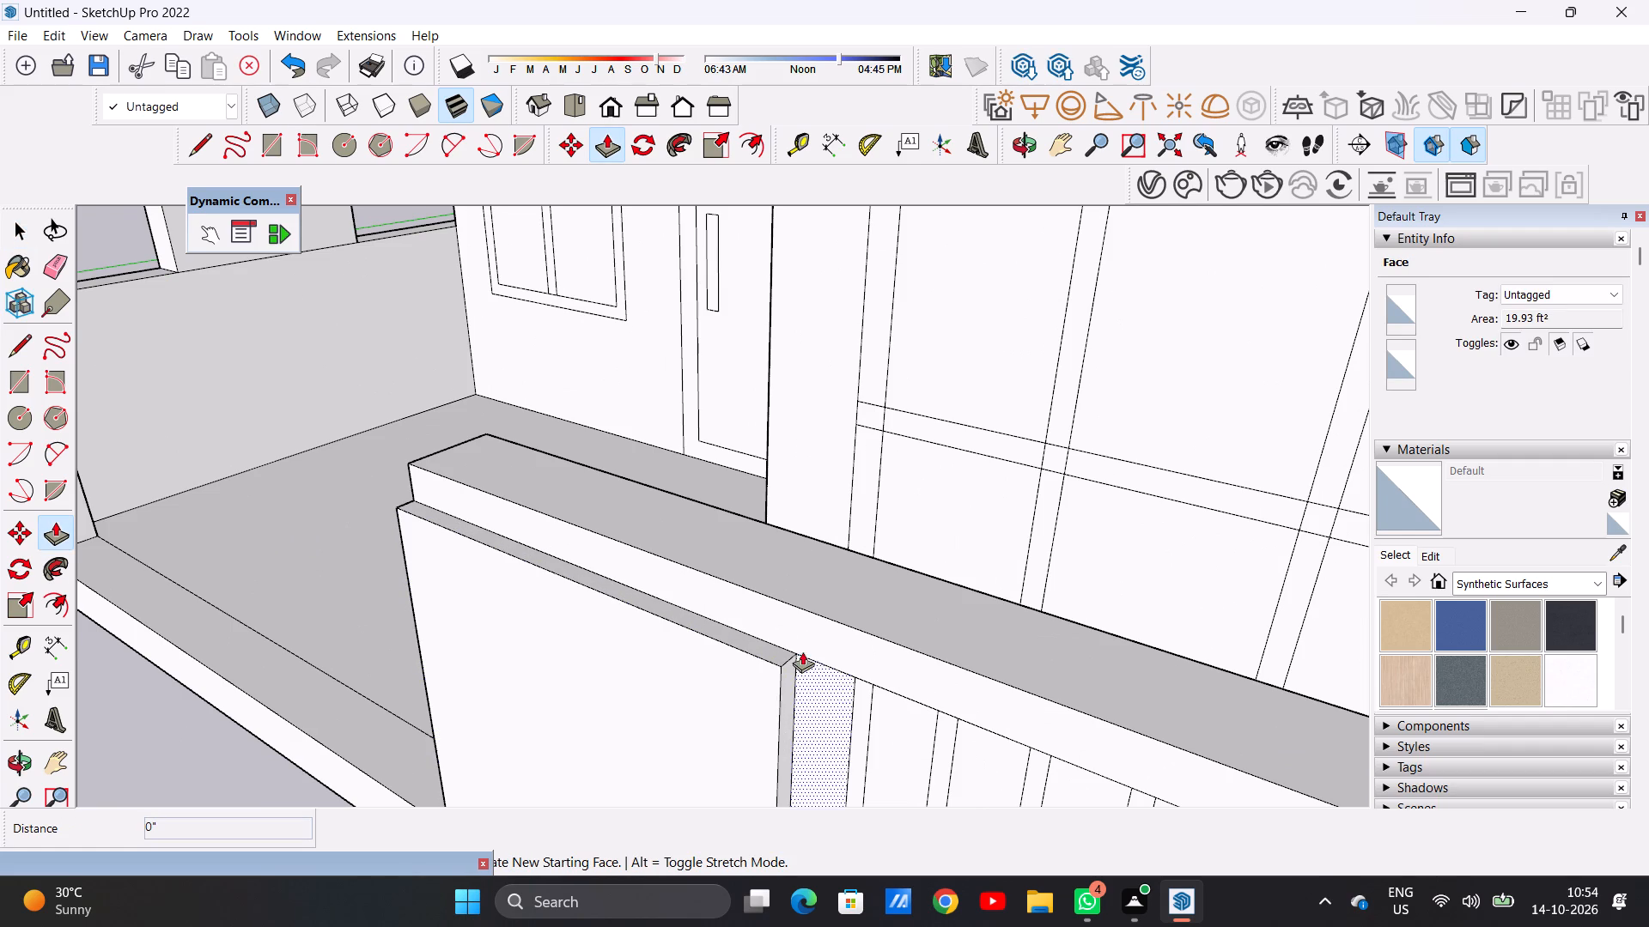
pyautogui.click(770, 644)
pyautogui.click(795, 604)
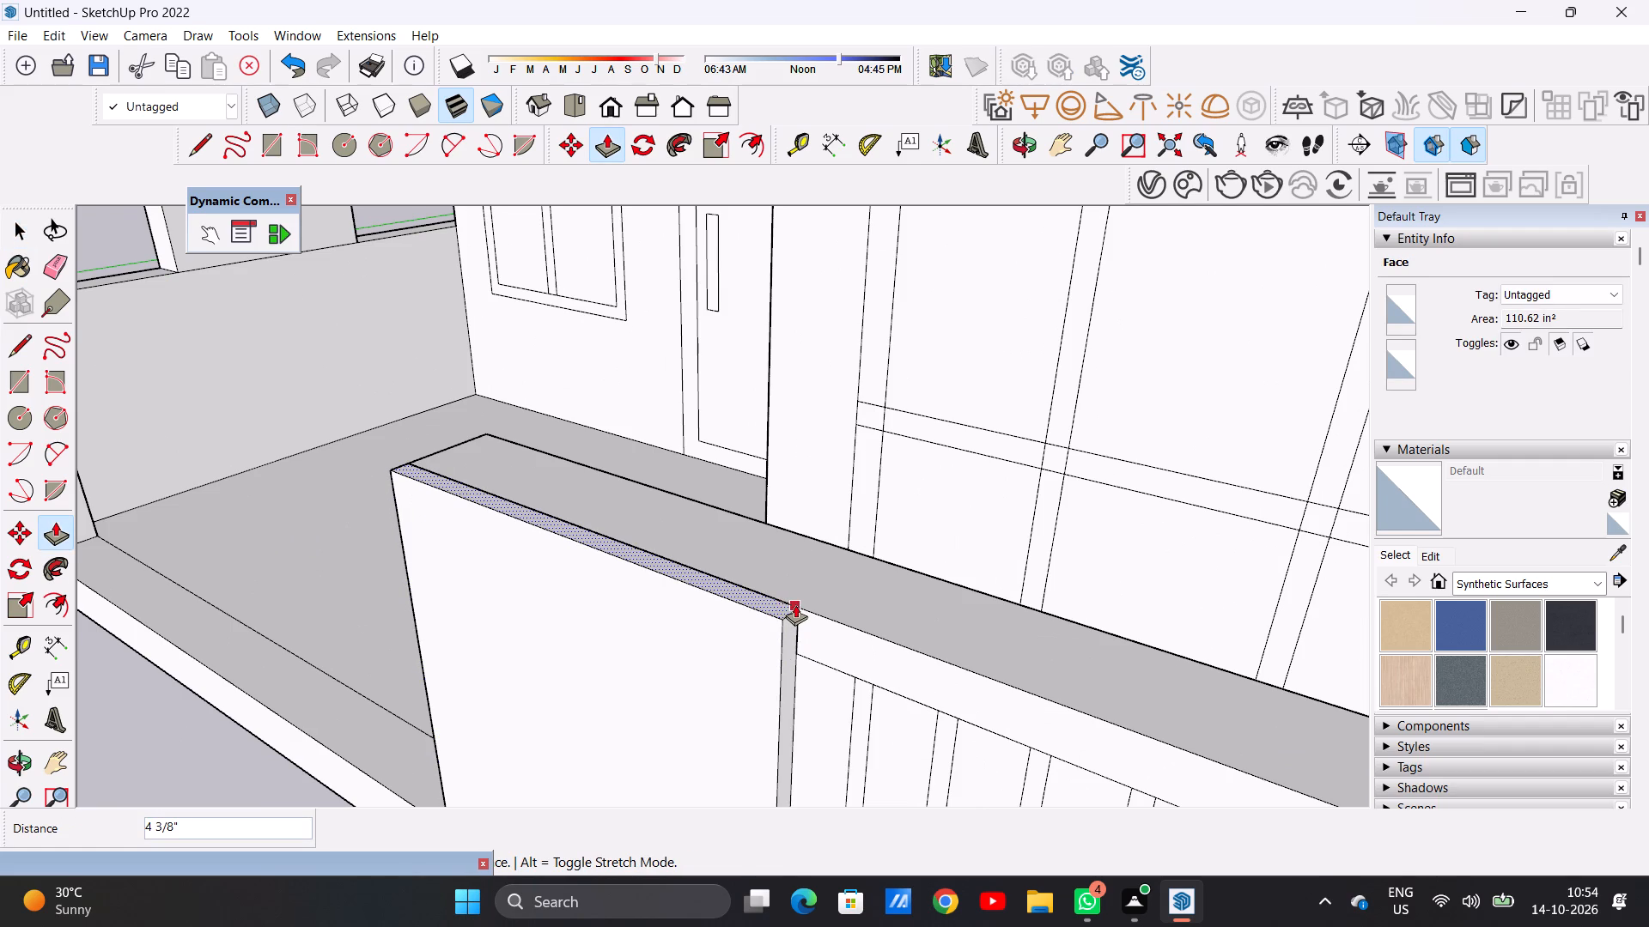
pyautogui.press('space')
# Examine the heightened panel and the low front wall from the front and both sides.
pyautogui.scroll(-14, 744, 640)
pyautogui.moveTo(696, 675); pyautogui.dragTo(811, 614, button='middle')
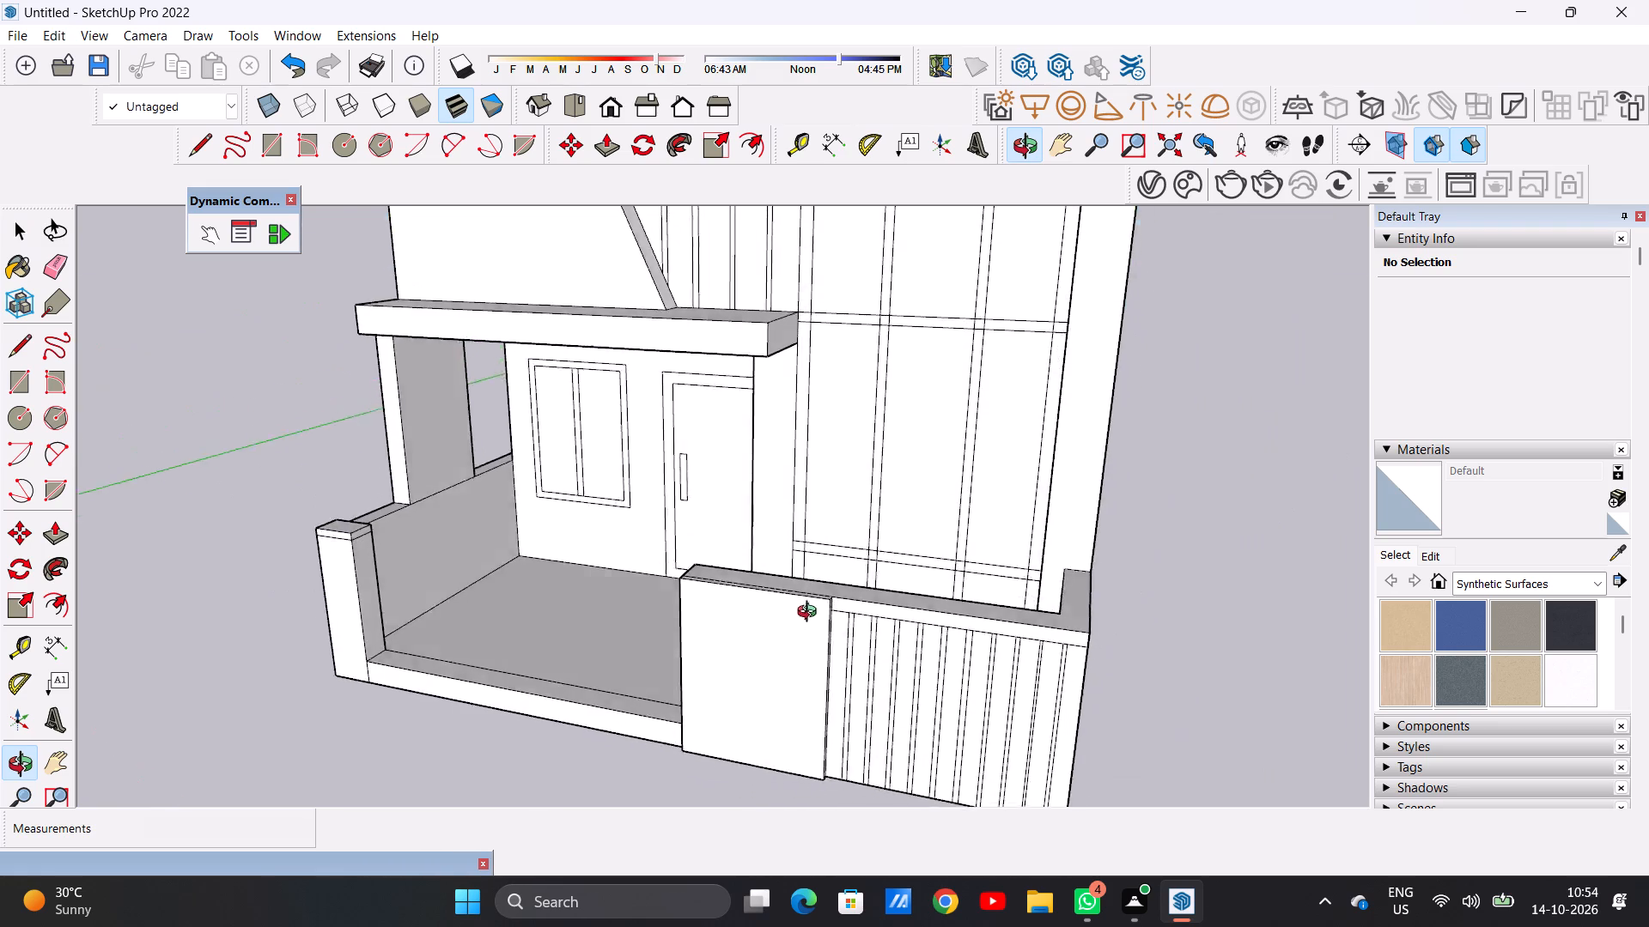
pyautogui.moveTo(811, 614); pyautogui.dragTo(958, 496, button='middle')
pyautogui.moveTo(746, 609); pyautogui.dragTo(878, 615, button='middle')
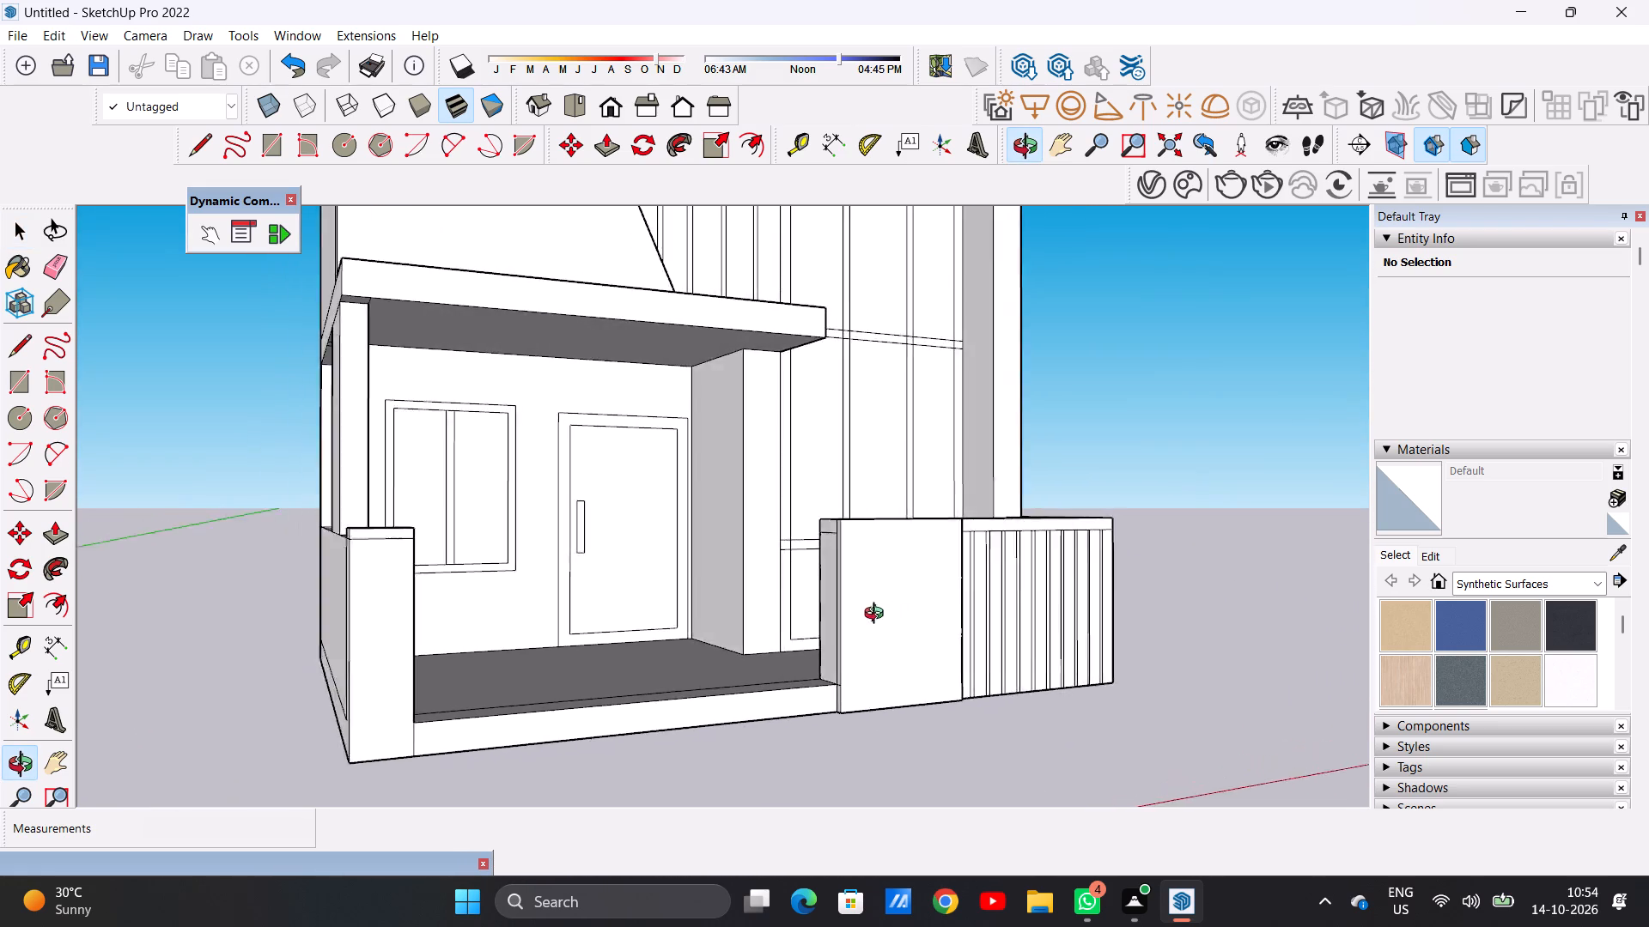
pyautogui.moveTo(878, 615); pyautogui.dragTo(775, 615, button='middle')
pyautogui.scroll(-9, 693, 626)
pyautogui.scroll(6, 847, 607)
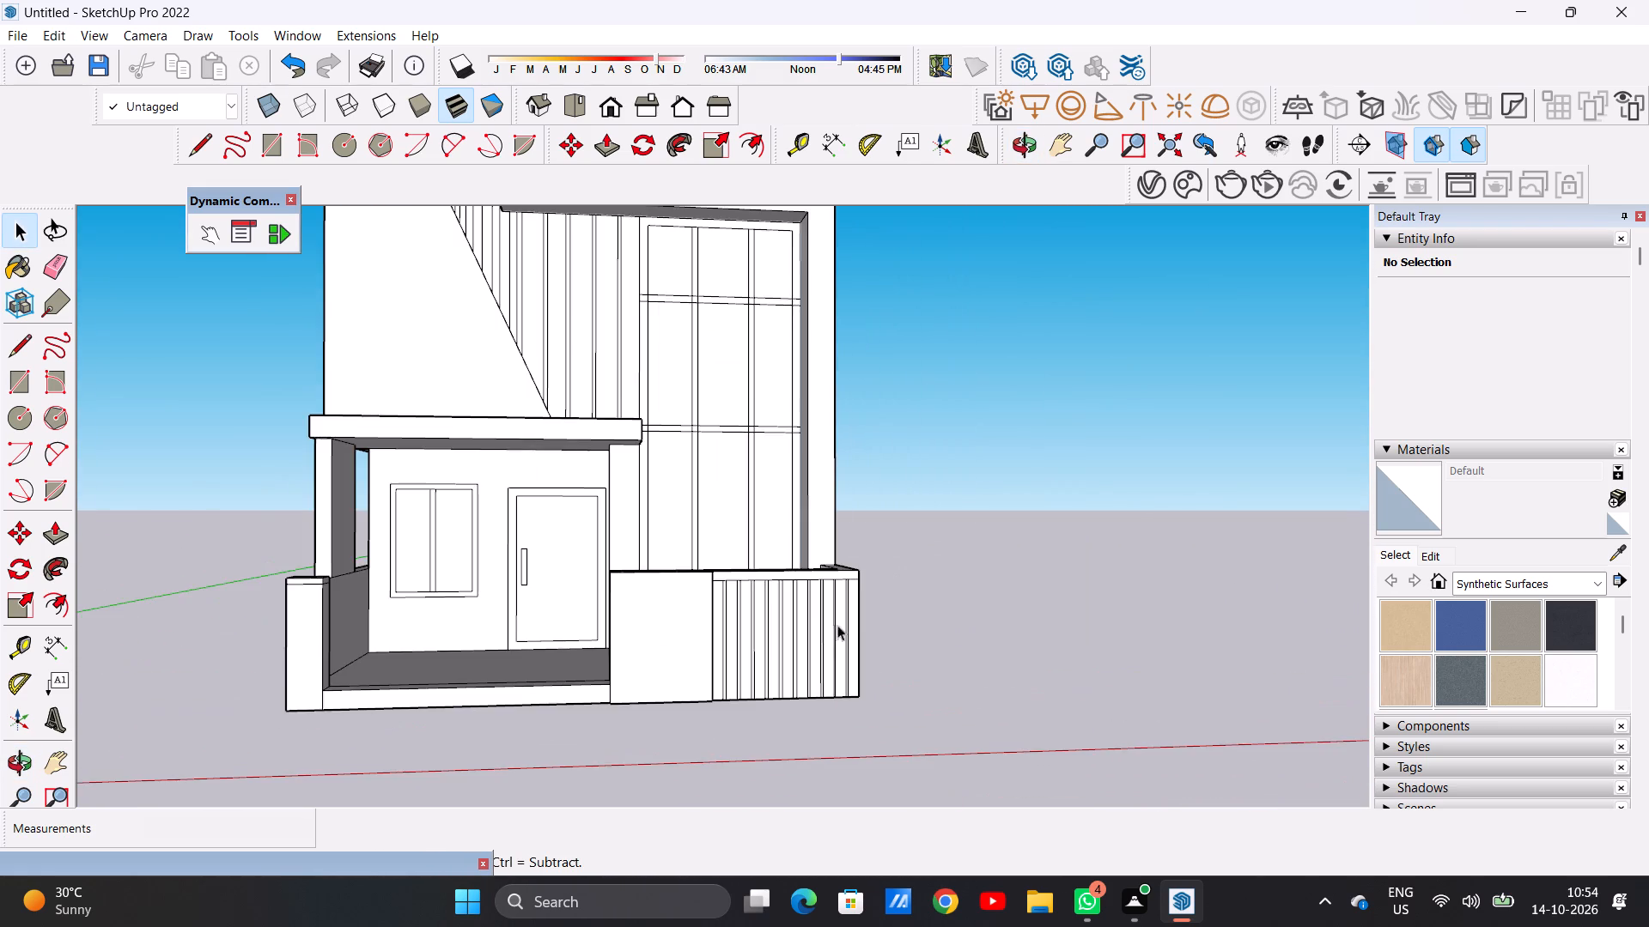
pyautogui.moveTo(837, 625); pyautogui.dragTo(585, 653, button='middle')
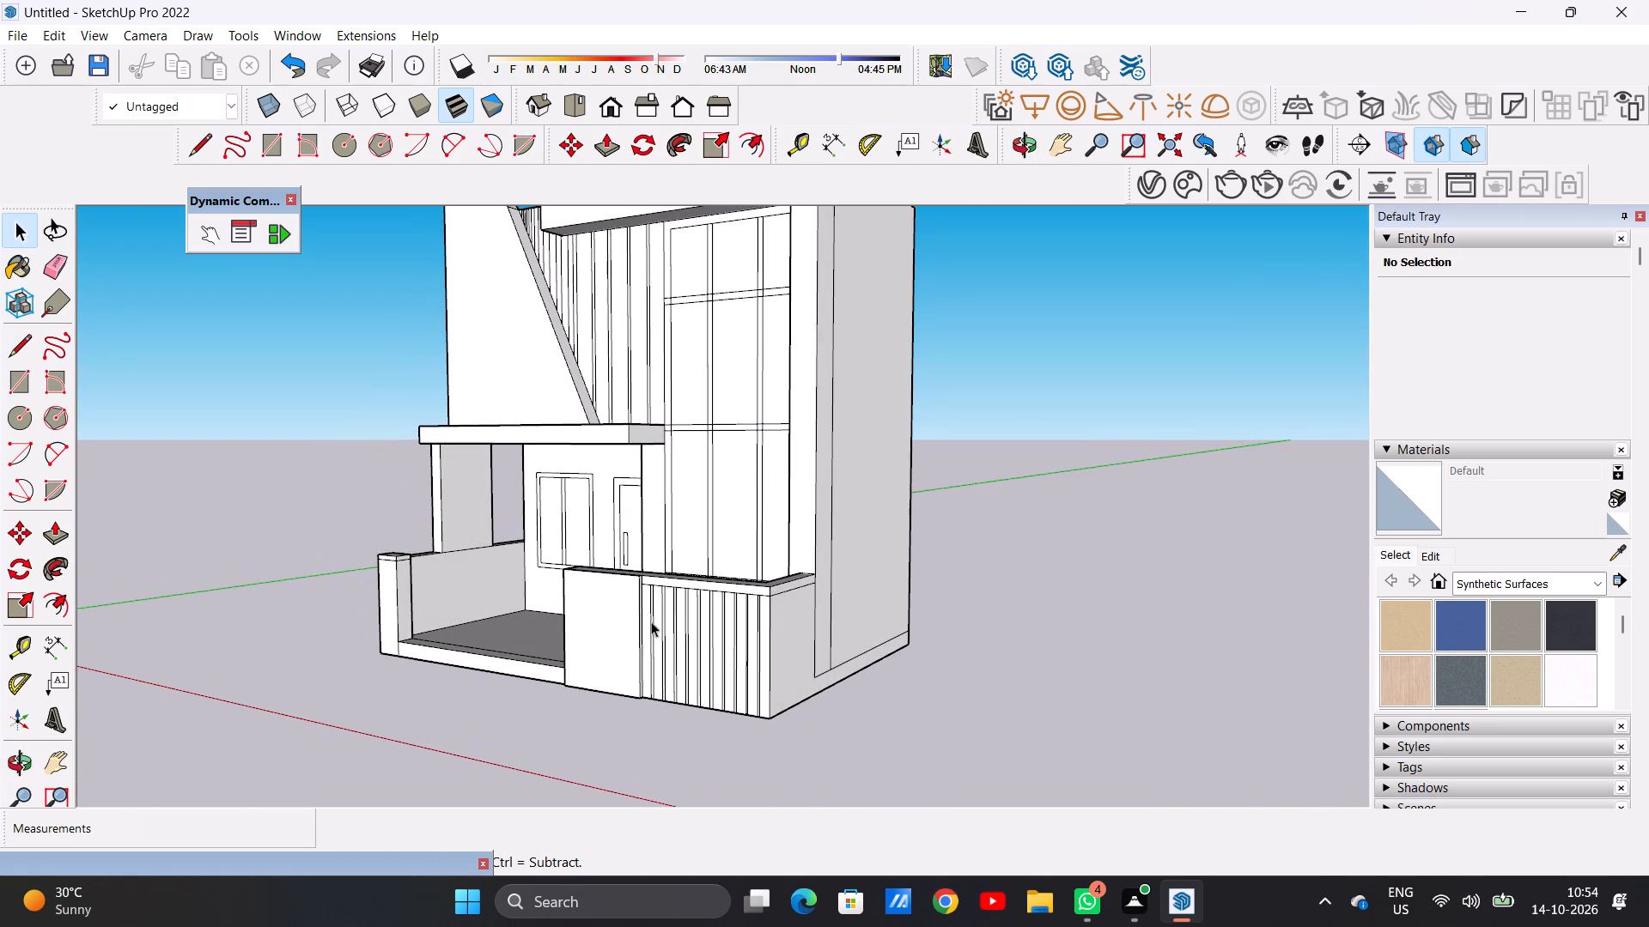
# Push/Pull the first vertical strip beside the plain panel outward 2 1/2".
pyautogui.scroll(11, 651, 621)
pyautogui.press('p')
pyautogui.moveTo(673, 553); pyautogui.dragTo(658, 609, button='middle')
pyautogui.scroll(2, 644, 600)
pyautogui.scroll(-1, 643, 594)
pyautogui.scroll(1, 643, 594)
pyautogui.scroll(-2, 643, 592)
pyautogui.scroll(2, 643, 592)
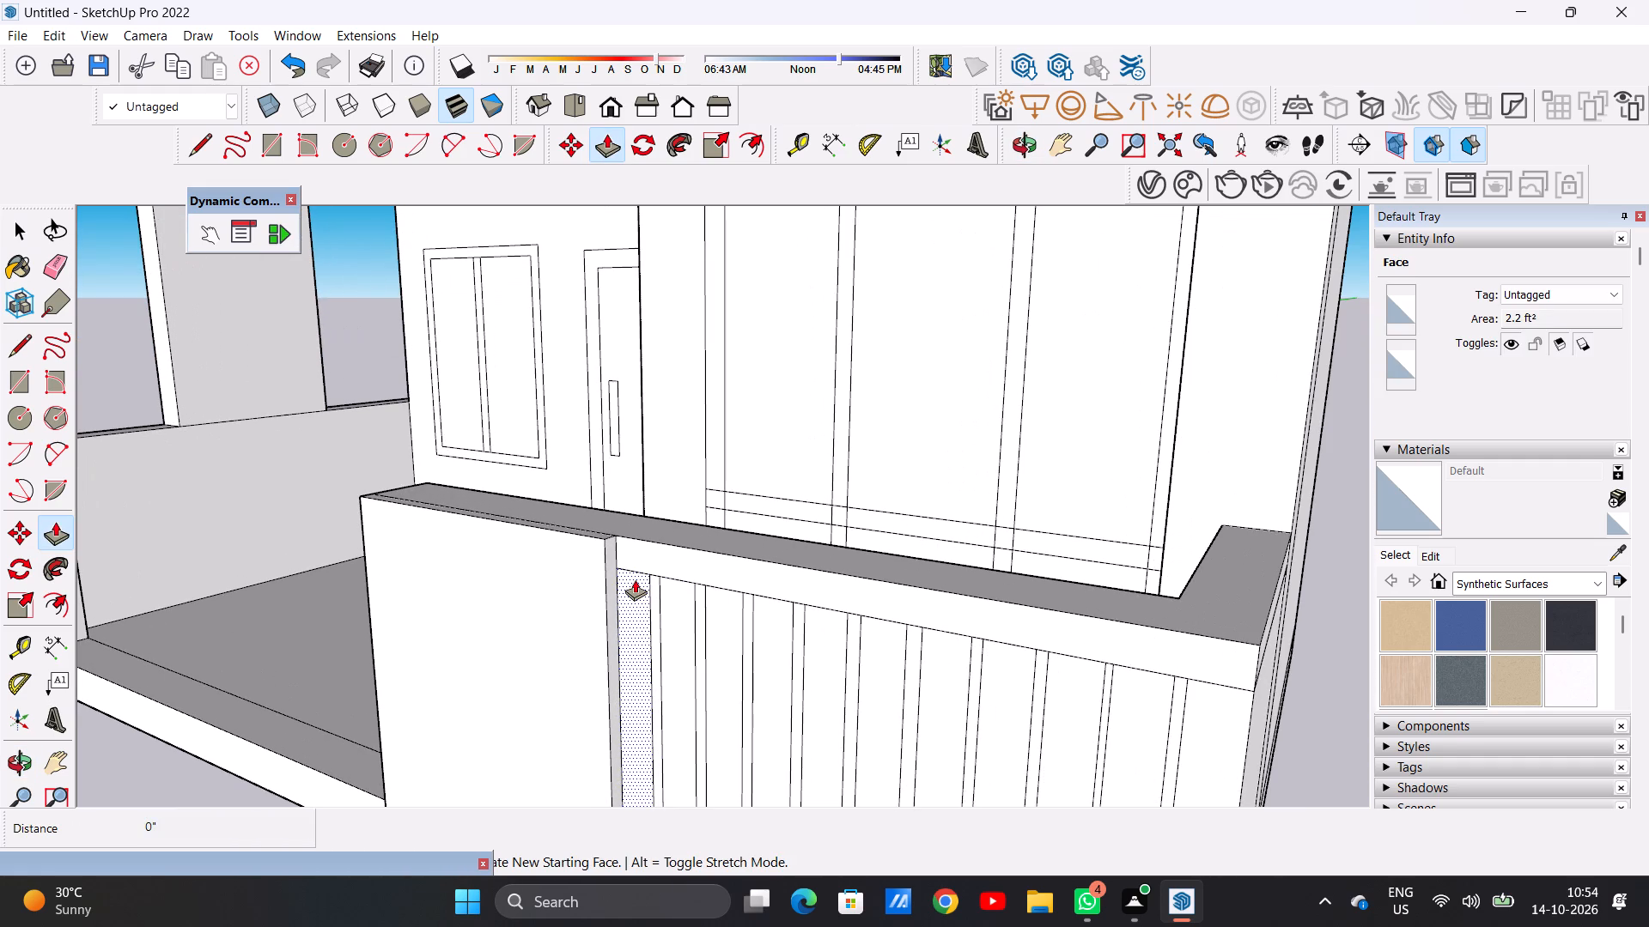
pyautogui.click(635, 579)
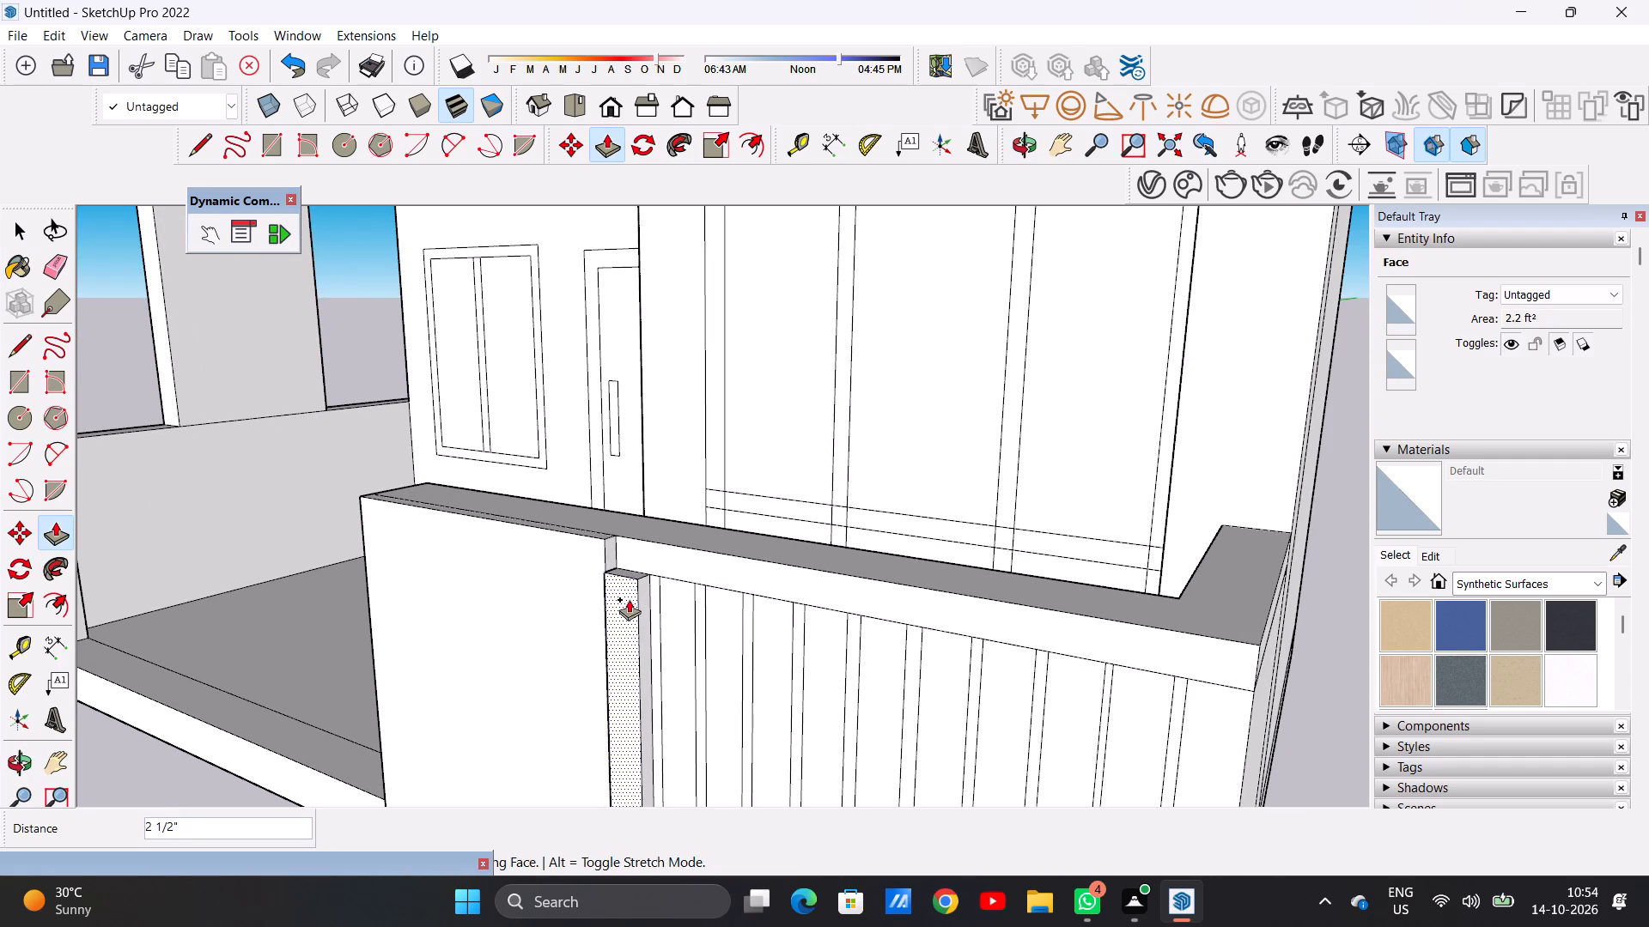
pyautogui.click(629, 599)
# Push/Pull the second and third vertical strips outward to match the depth of the first strip.
pyautogui.scroll(-6, 642, 598)
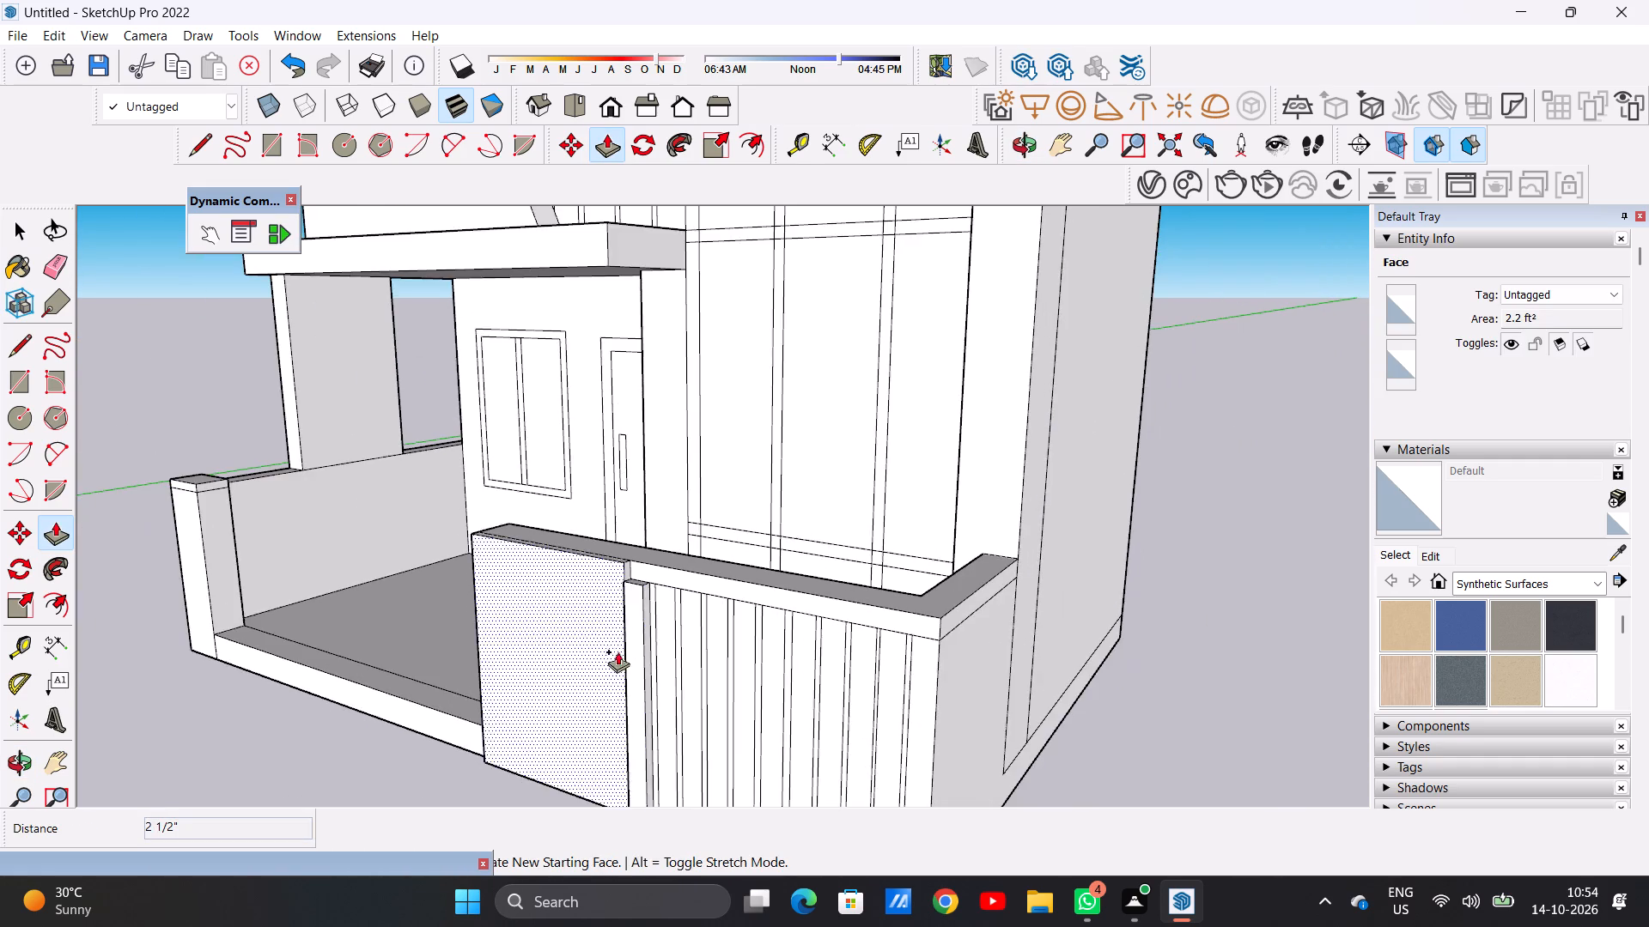
pyautogui.moveTo(618, 651); pyautogui.dragTo(806, 587, button='middle')
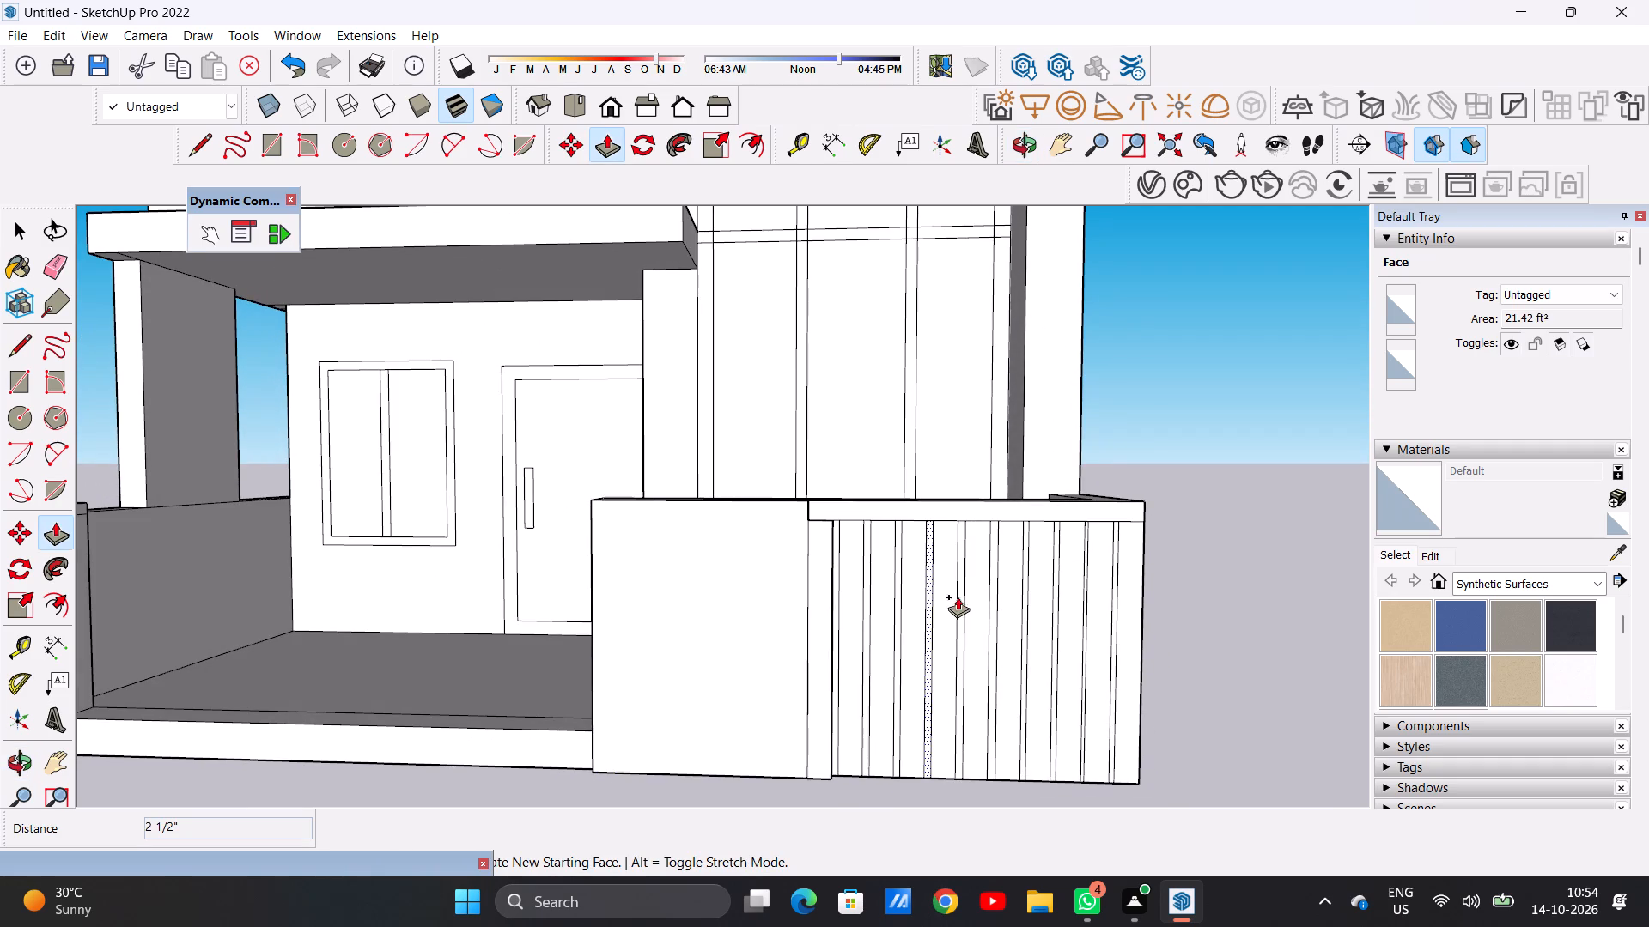
pyautogui.moveTo(868, 623); pyautogui.dragTo(741, 791, button='middle')
pyautogui.scroll(3, 745, 637)
pyautogui.scroll(-1, 744, 636)
pyautogui.scroll(2, 744, 636)
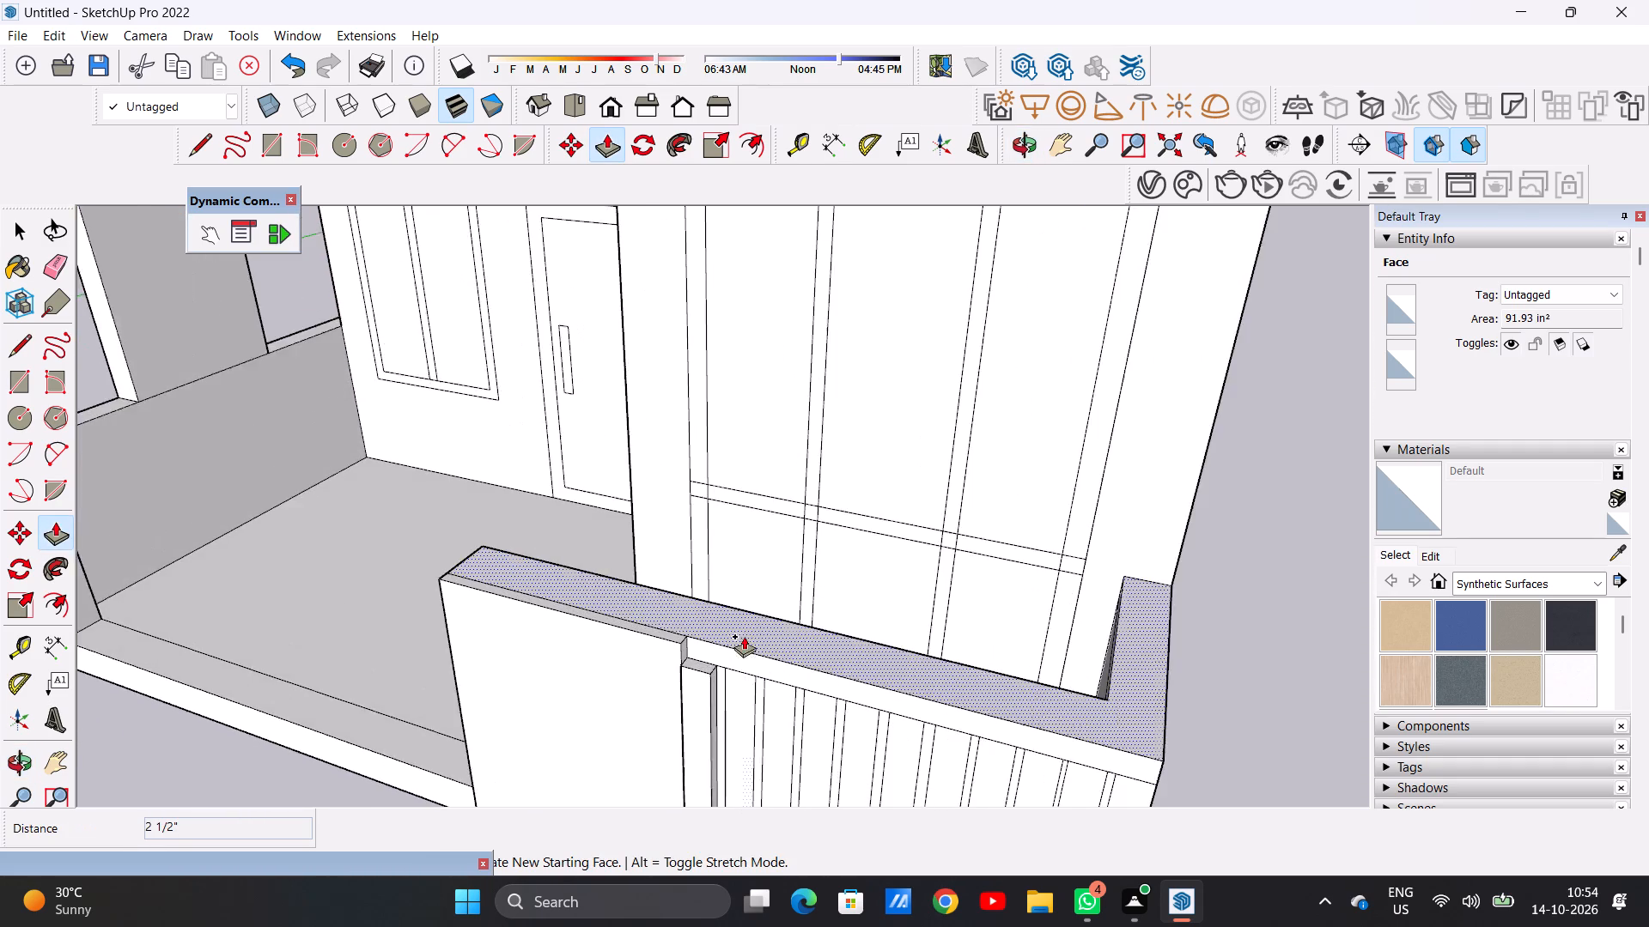
pyautogui.scroll(4, 744, 636)
pyautogui.click(736, 670)
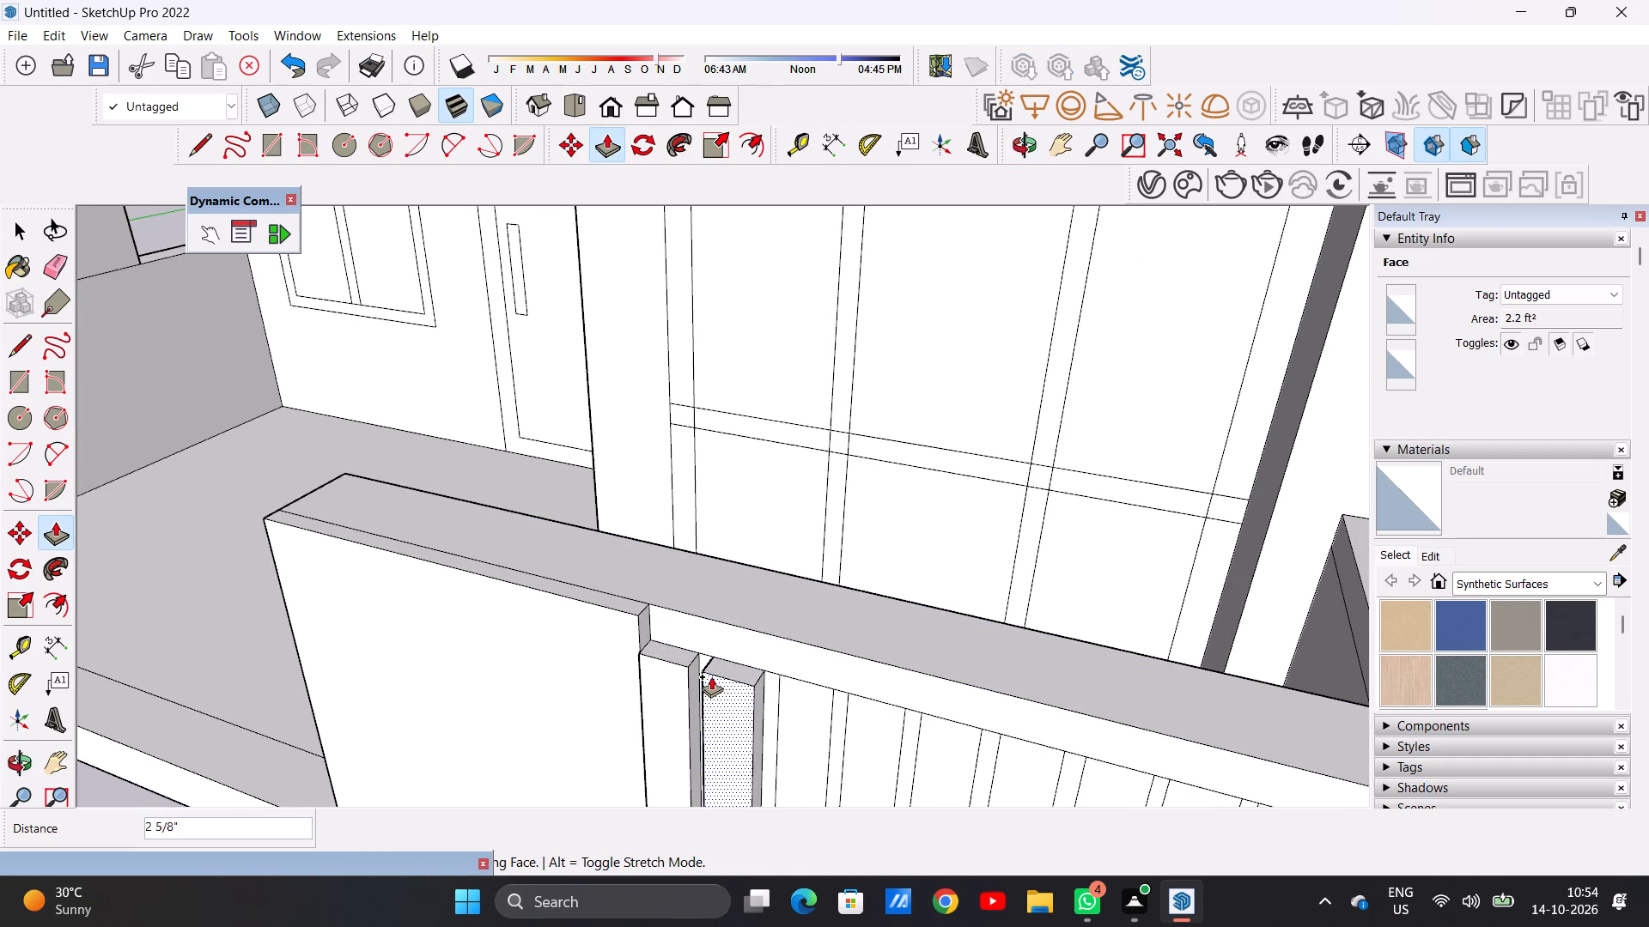
pyautogui.click(694, 668)
pyautogui.click(794, 688)
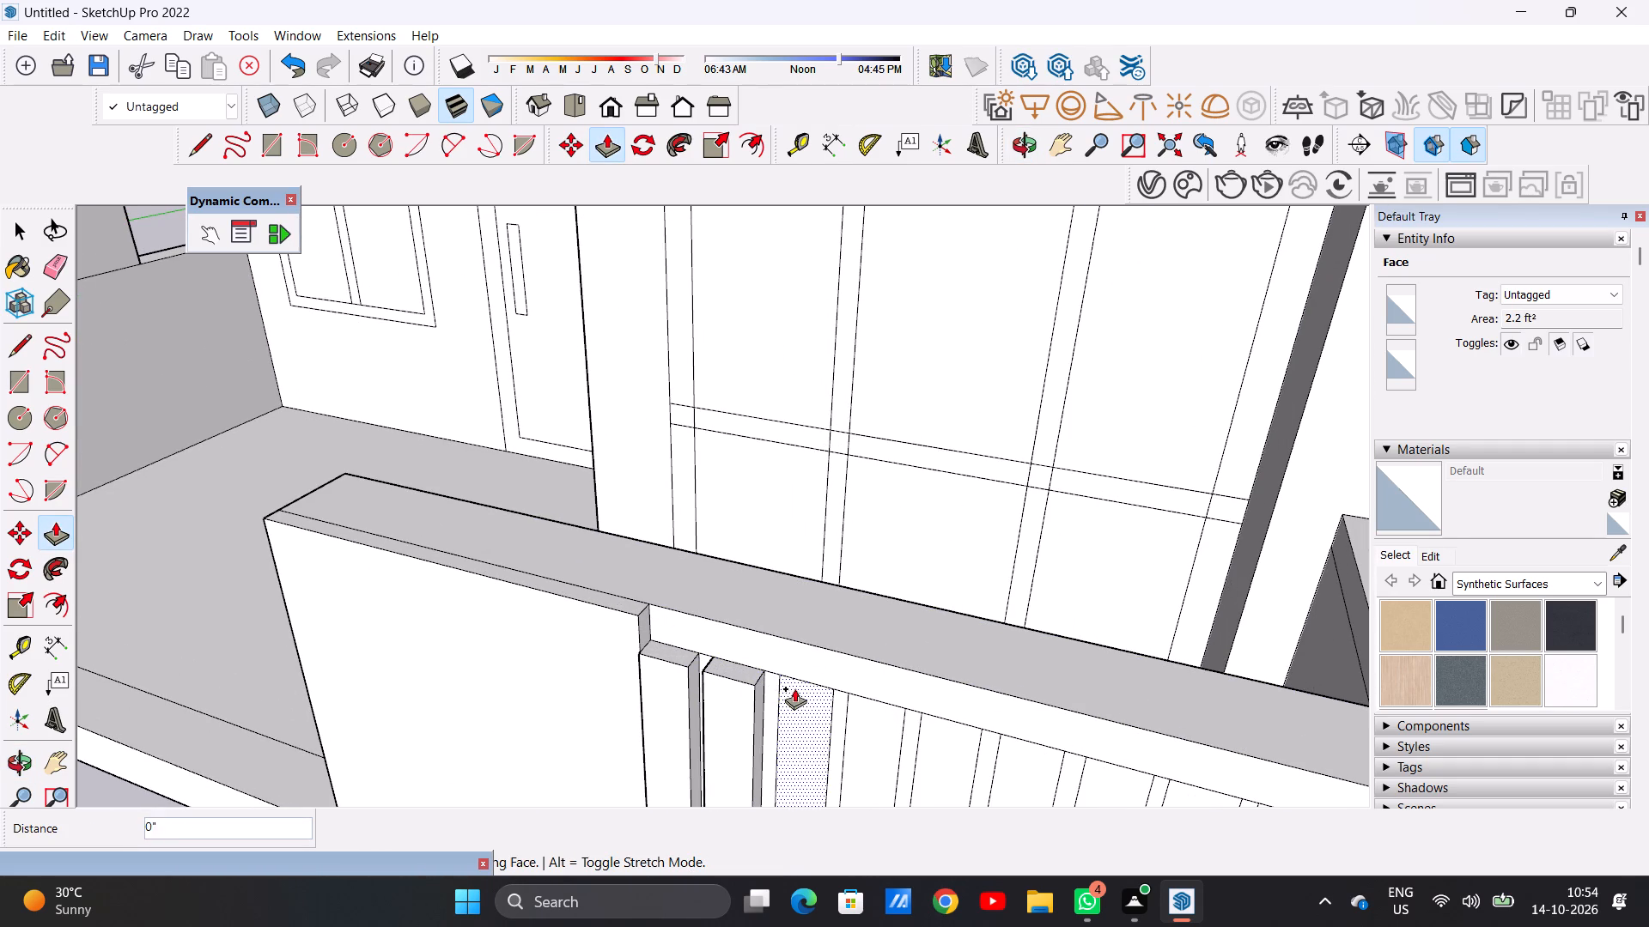
pyautogui.click(752, 690)
pyautogui.press('space')
# Push/Pull the fourth and fifth vertical strips outward 2 1/2", flush with the strips already raised.
pyautogui.scroll(-12, 671, 566)
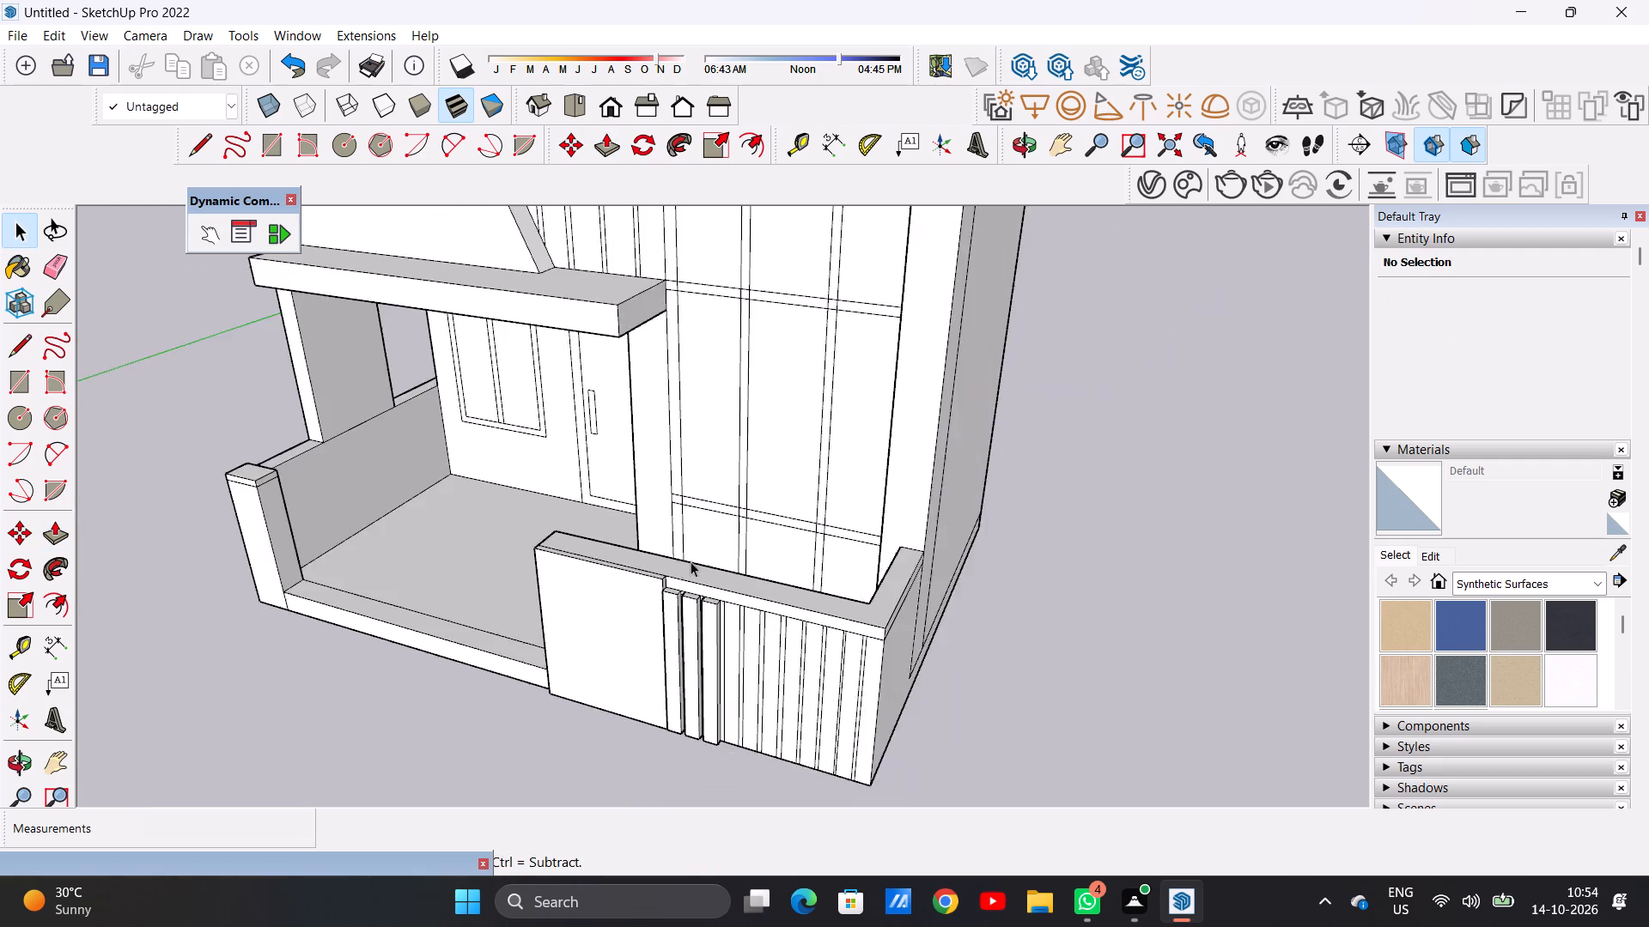
pyautogui.scroll(-5, 691, 561)
pyautogui.moveTo(698, 724); pyautogui.dragTo(781, 610, button='middle')
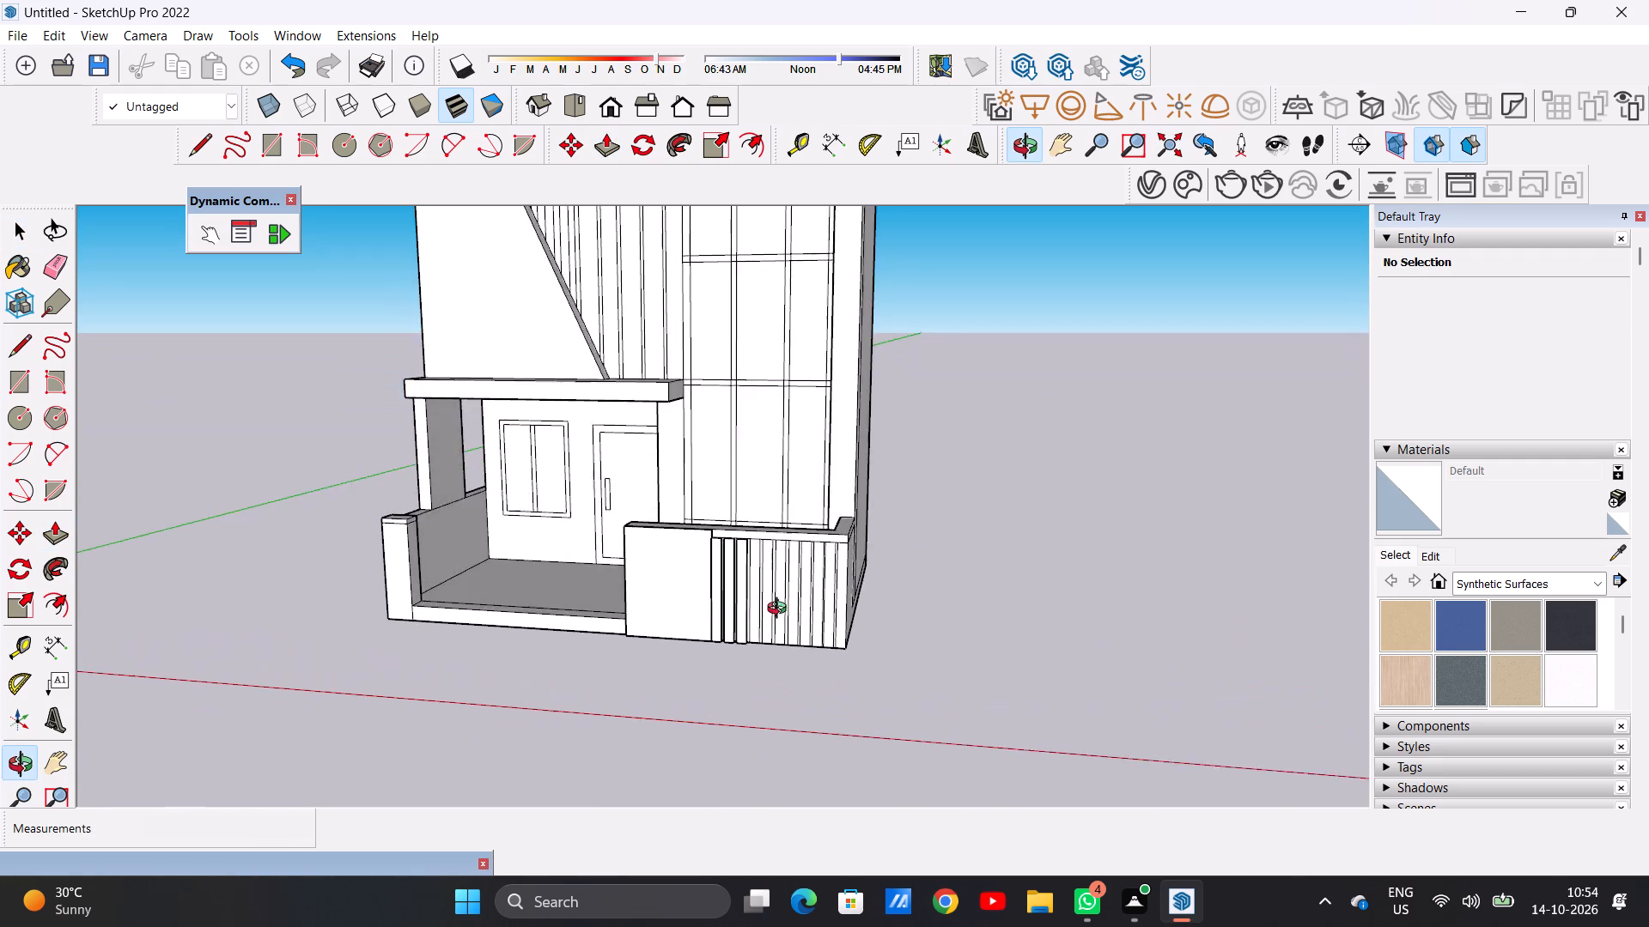
pyautogui.moveTo(781, 610); pyautogui.dragTo(613, 657, button='middle')
pyautogui.scroll(8, 708, 548)
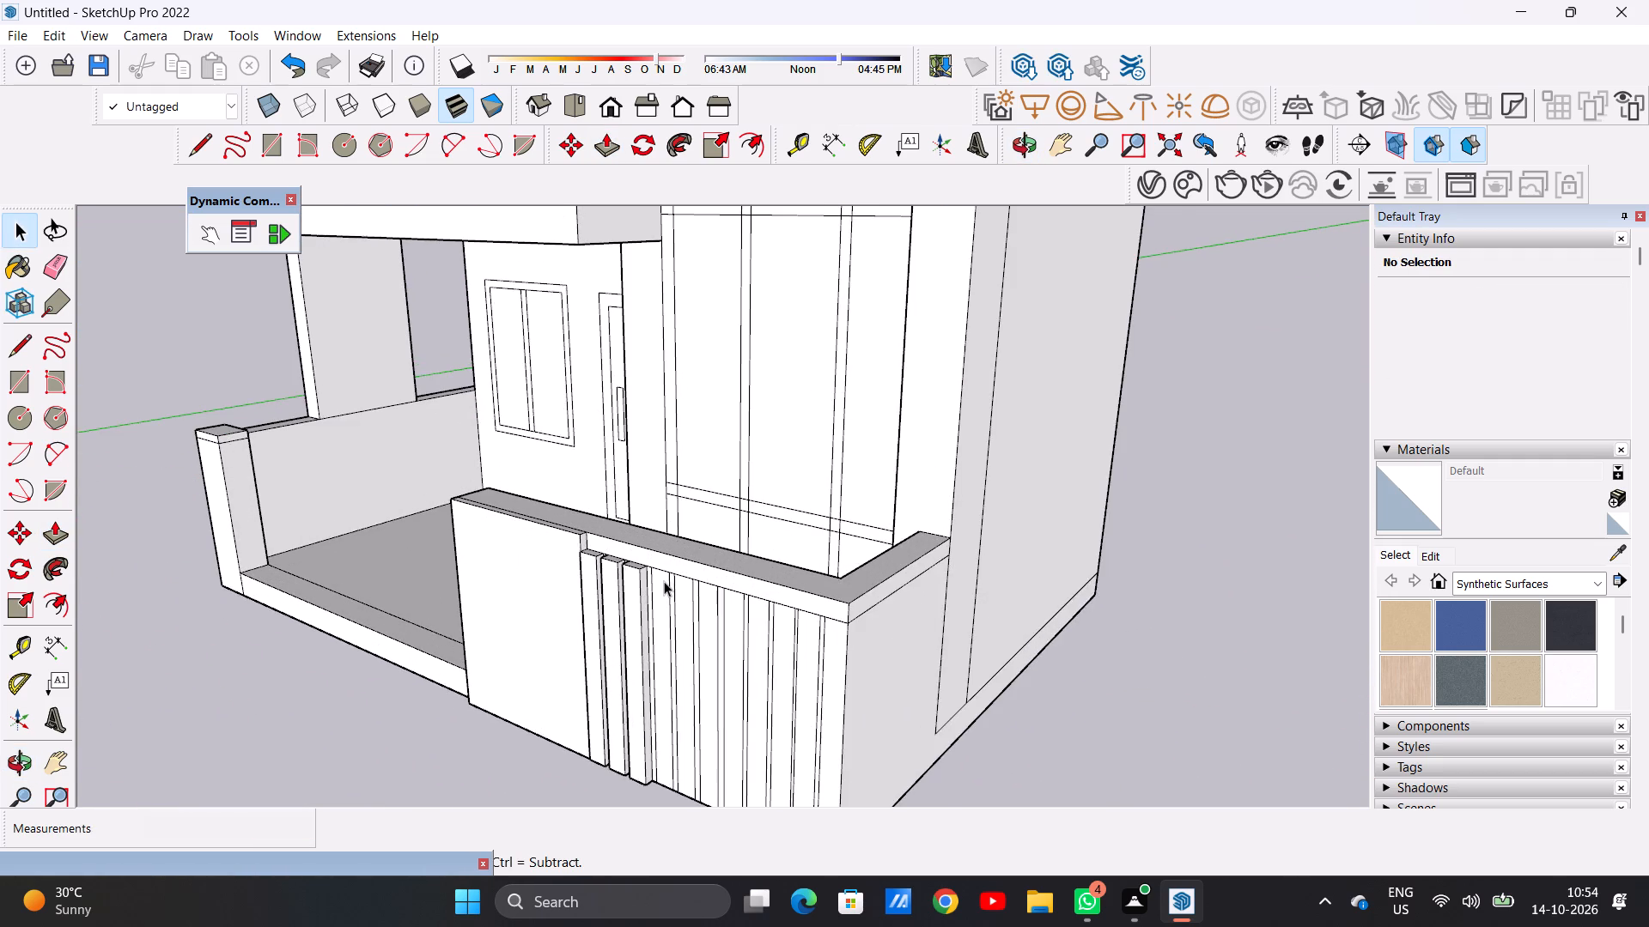
pyautogui.scroll(1, 664, 581)
pyautogui.moveTo(651, 591); pyautogui.dragTo(716, 642, button='middle')
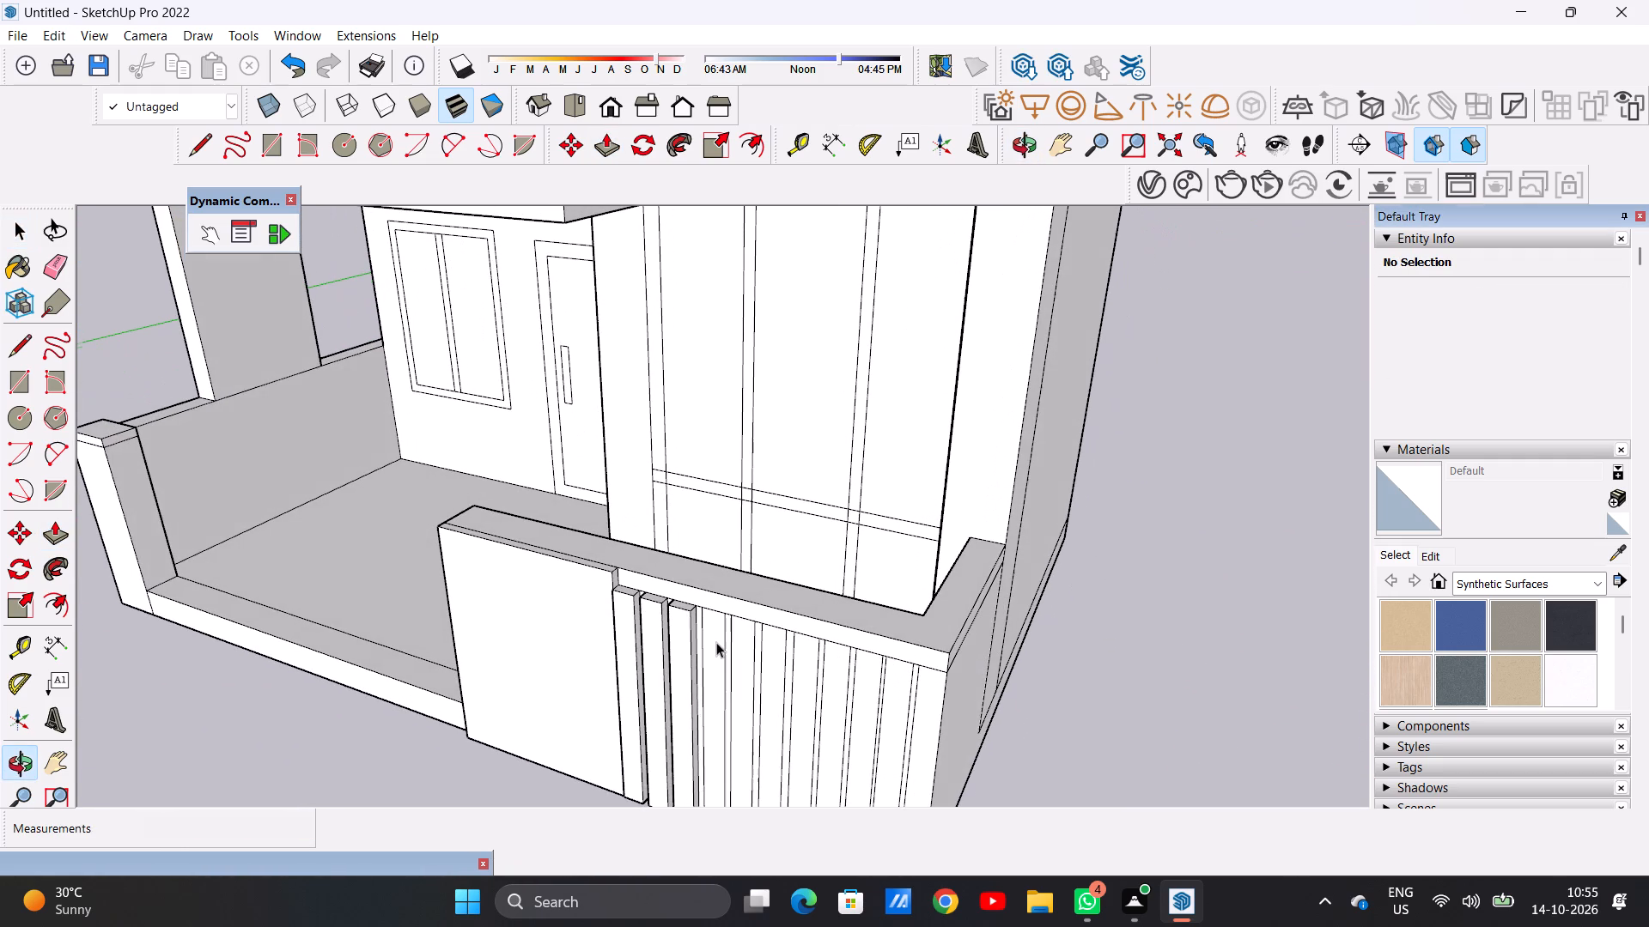
pyautogui.press('p')
pyautogui.scroll(6, 716, 642)
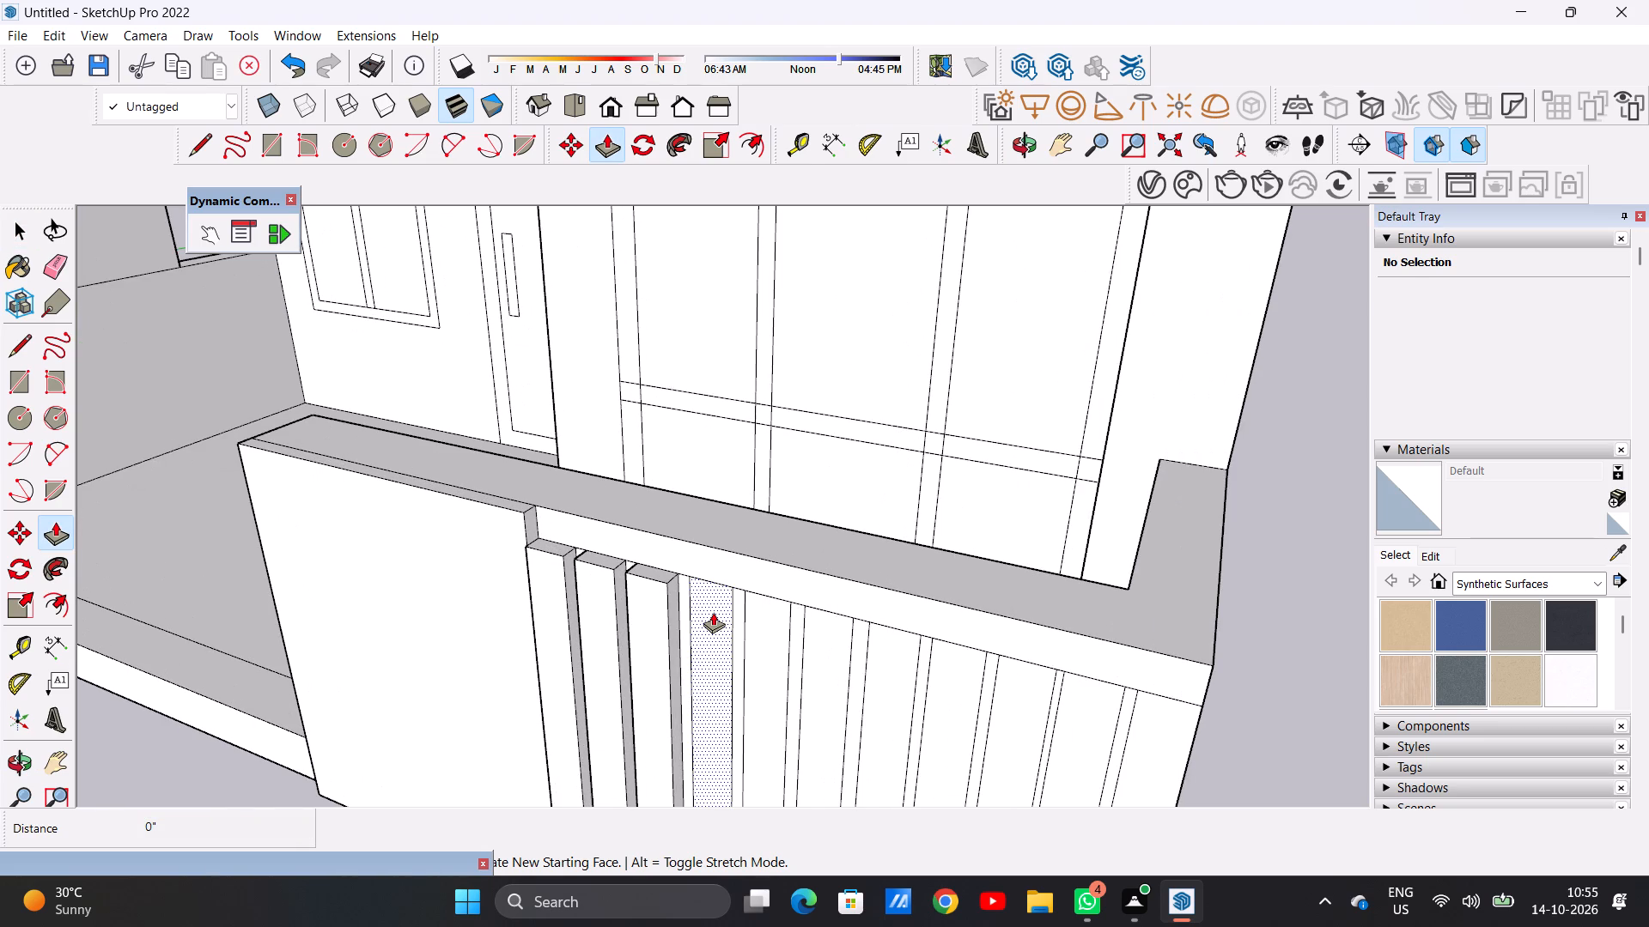
pyautogui.click(713, 611)
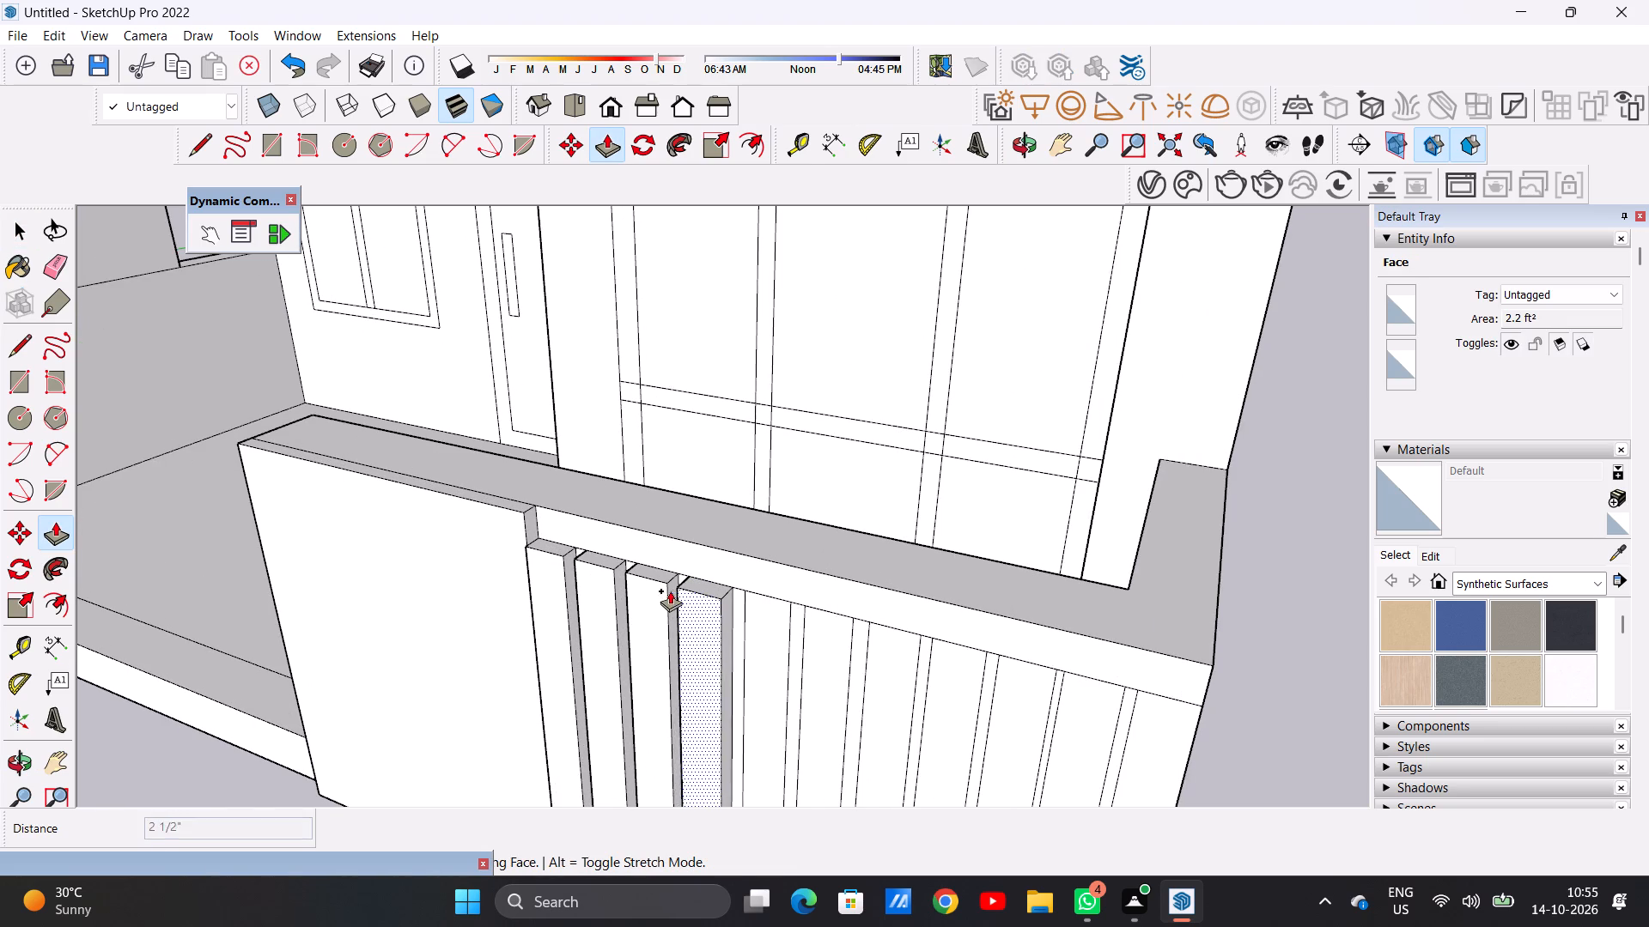
pyautogui.click(670, 588)
pyautogui.click(764, 610)
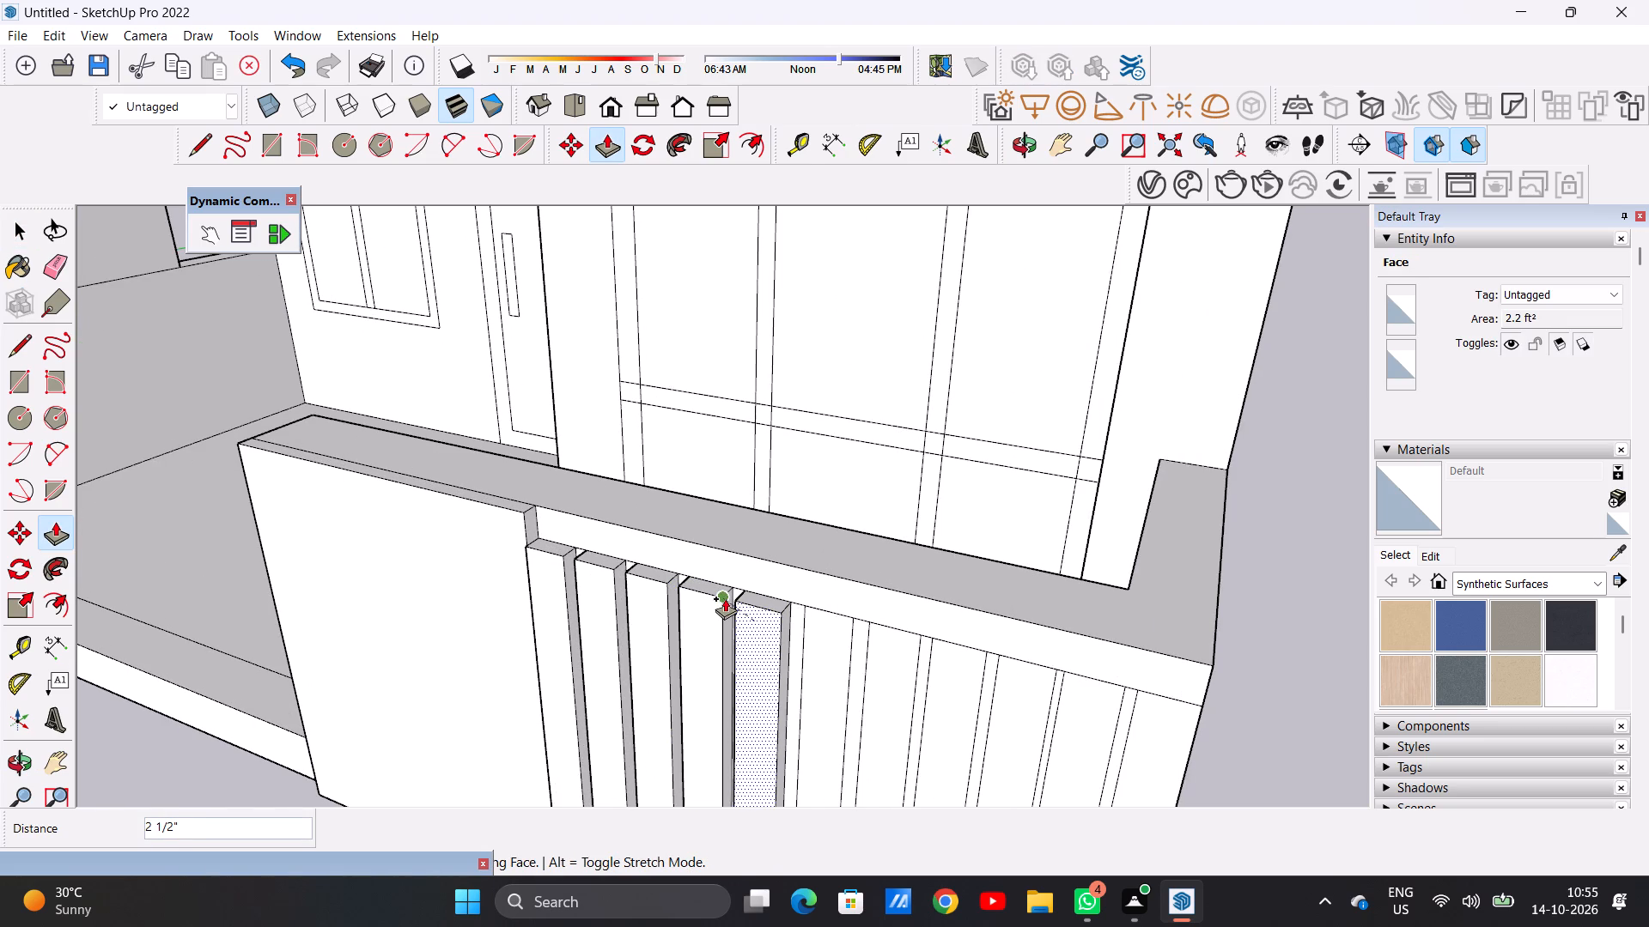
pyautogui.click(725, 598)
# Push/Pull the sixth and seventh vertical strips outward 2 1/2", flush with the strips already raised.
pyautogui.scroll(-6, 780, 567)
pyautogui.scroll(11, 785, 625)
pyautogui.click(820, 566)
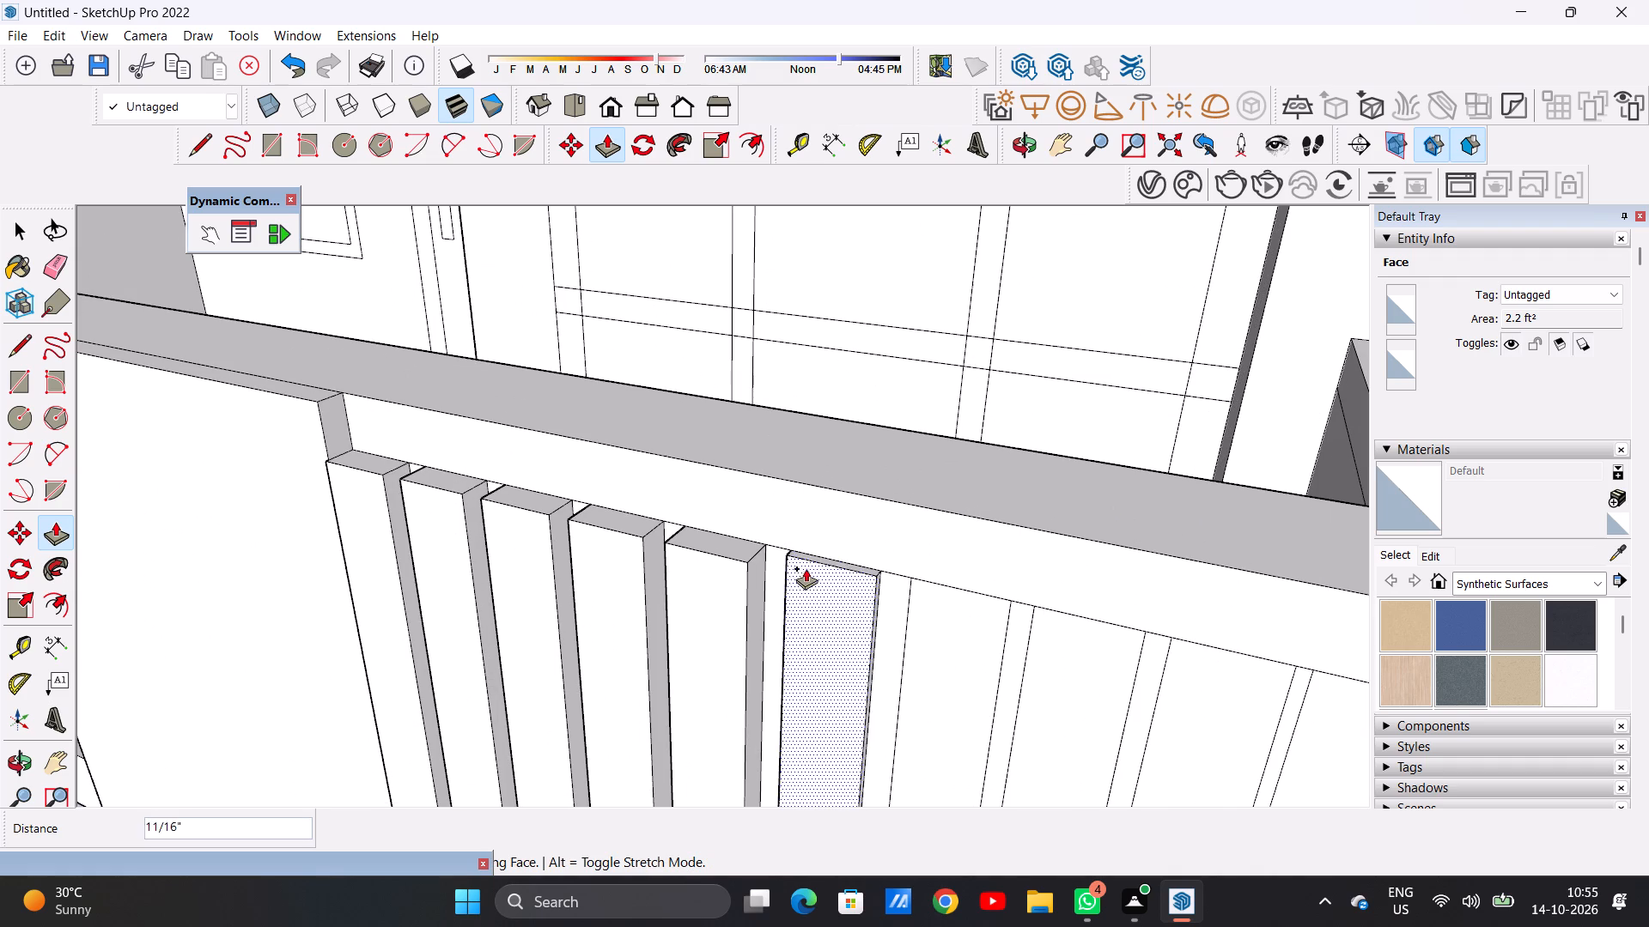
pyautogui.click(742, 564)
pyautogui.scroll(-7, 794, 566)
pyautogui.scroll(4, 843, 589)
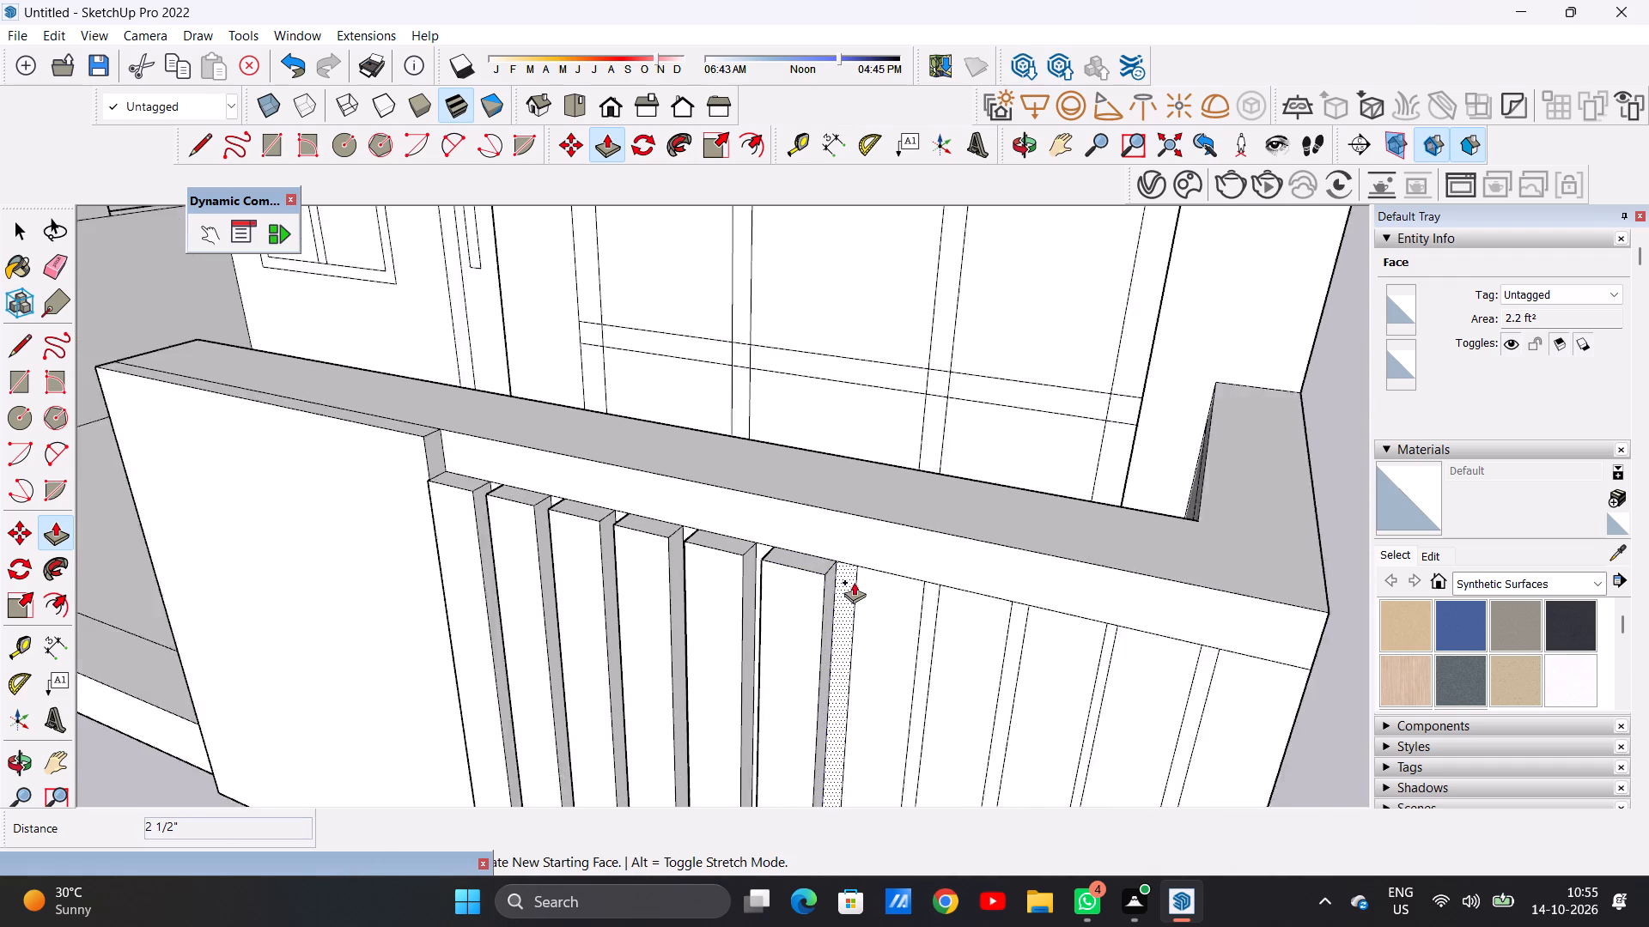
pyautogui.scroll(3, 854, 582)
pyautogui.click(867, 567)
pyautogui.click(809, 577)
pyautogui.scroll(-5, 843, 610)
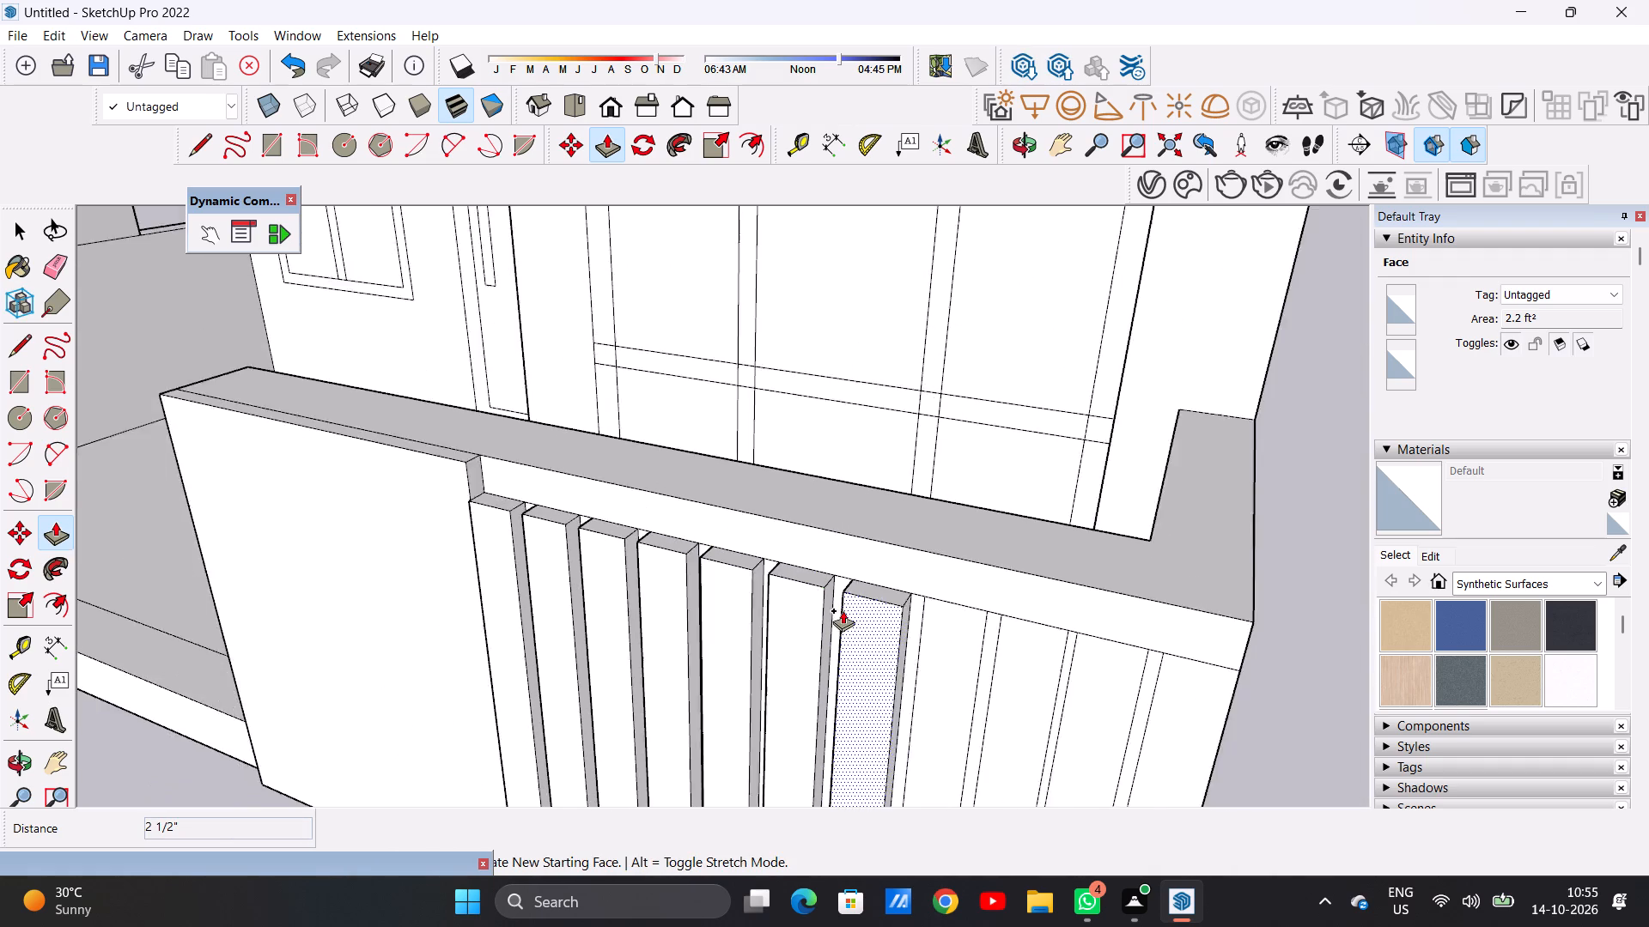
# Push/Pull the eighth and ninth vertical strips outward 2 1/2", flush with the strips already raised.
pyautogui.scroll(-8, 843, 610)
pyautogui.scroll(1, 876, 601)
pyautogui.scroll(-1, 882, 601)
pyautogui.scroll(12, 897, 601)
pyautogui.click(873, 605)
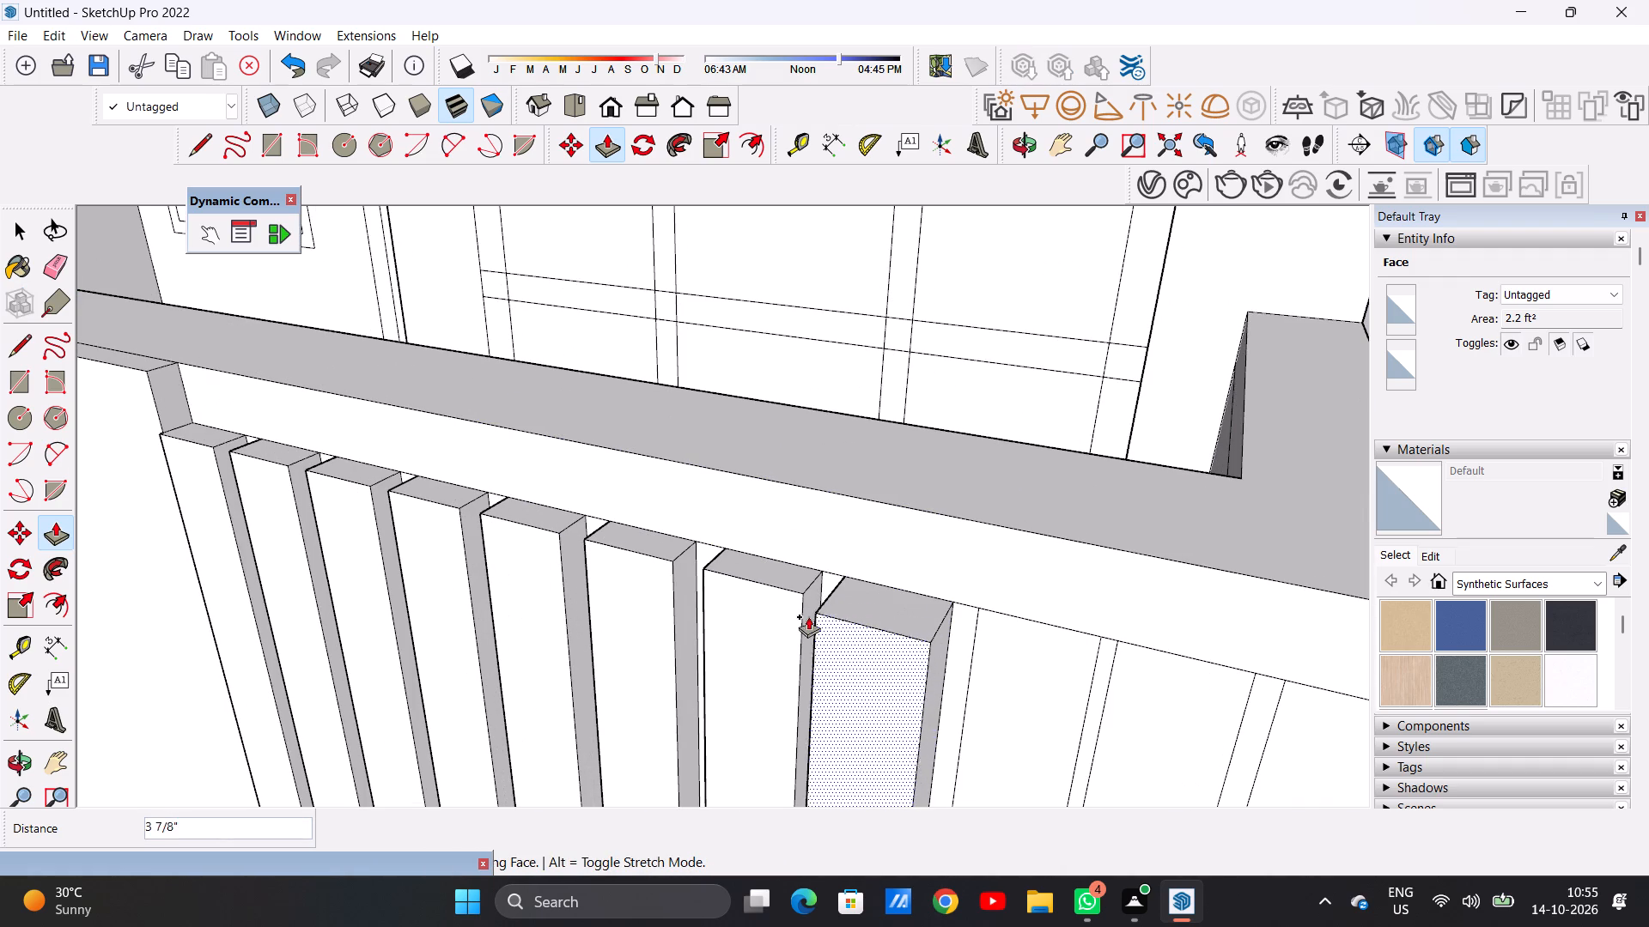
pyautogui.click(800, 603)
pyautogui.scroll(-6, 842, 609)
pyautogui.scroll(7, 927, 619)
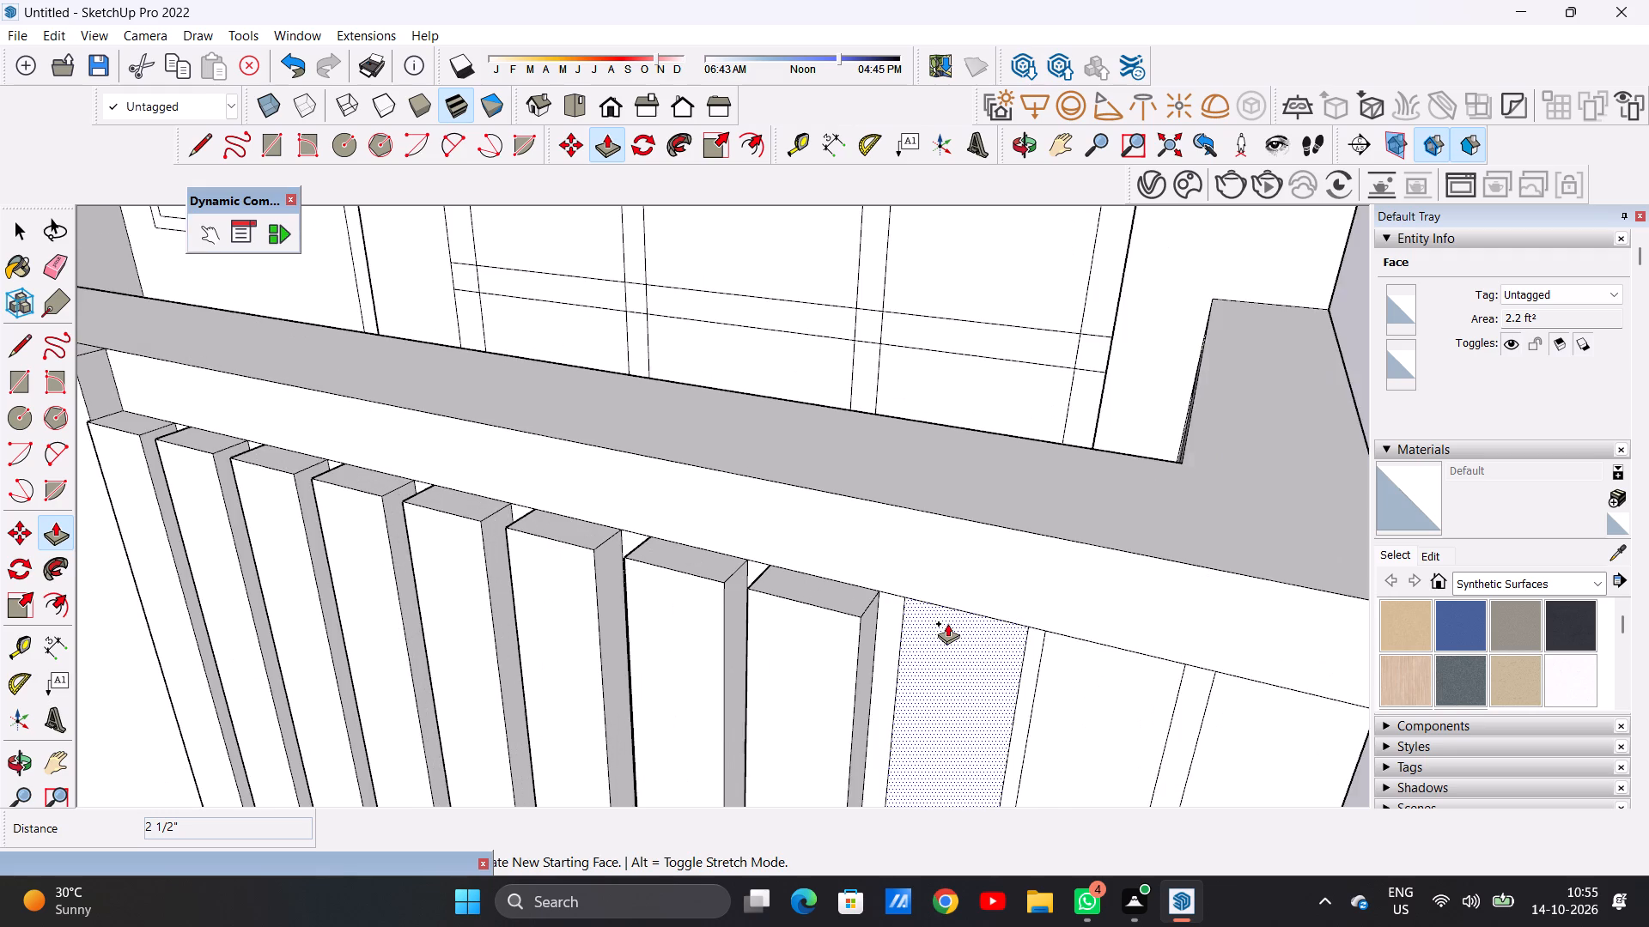
pyautogui.click(946, 620)
pyautogui.click(851, 616)
# Push/Pull the tenth vertical strip outward 2 1/2", flush with the strips already raised.
pyautogui.scroll(-2, 915, 701)
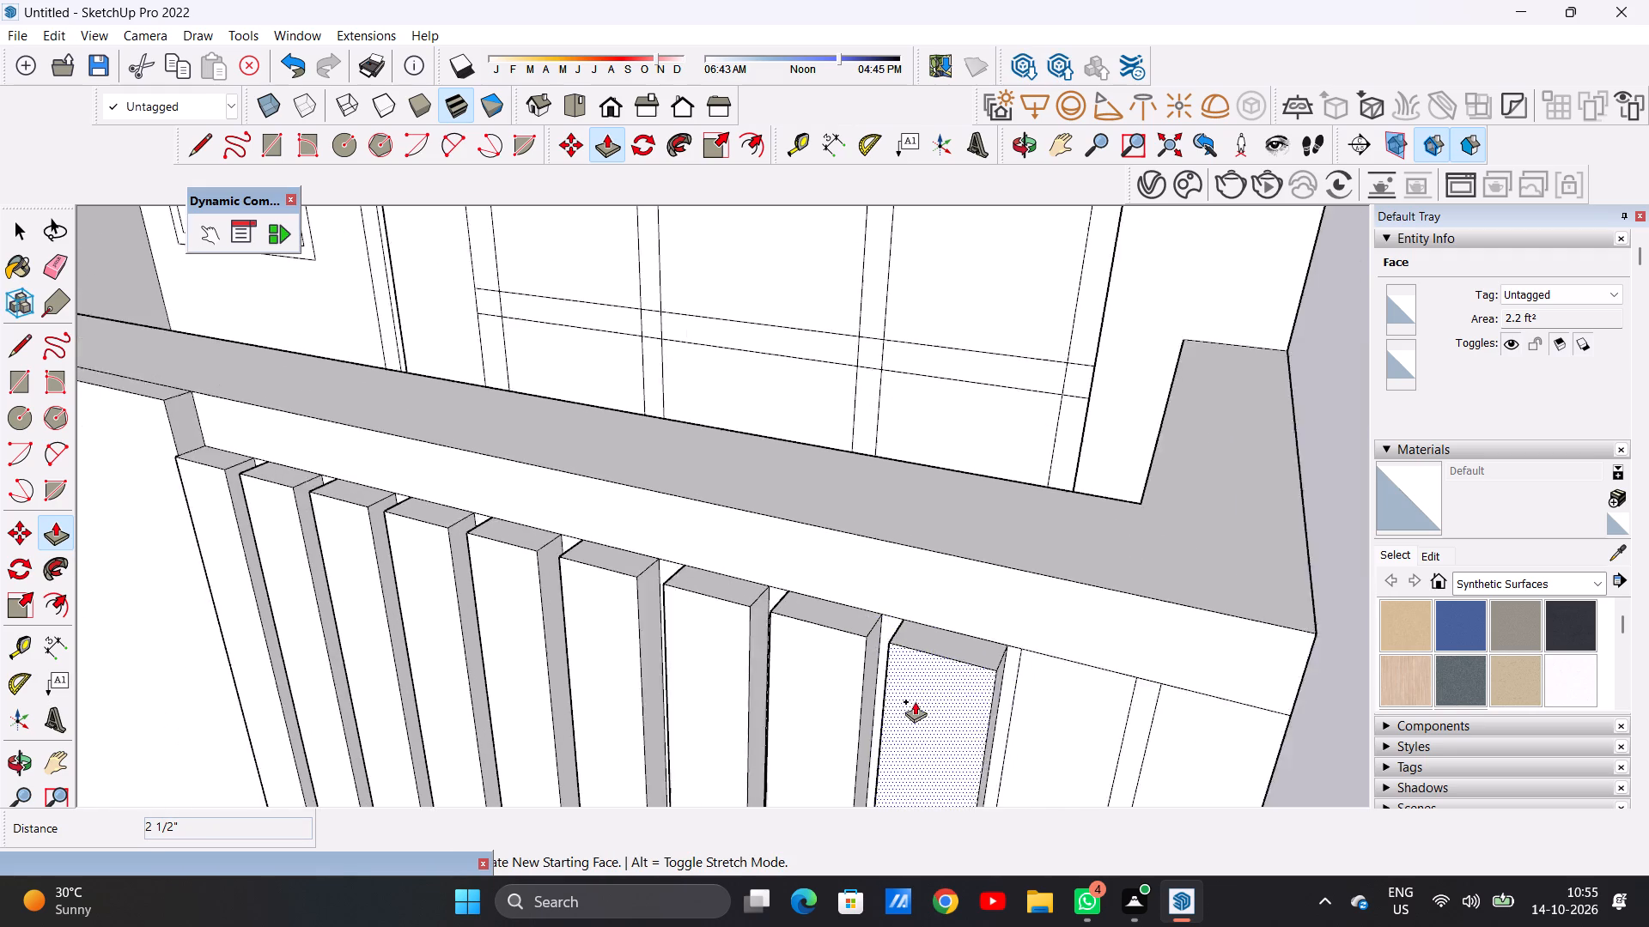
pyautogui.scroll(-5, 915, 701)
pyautogui.click(1011, 682)
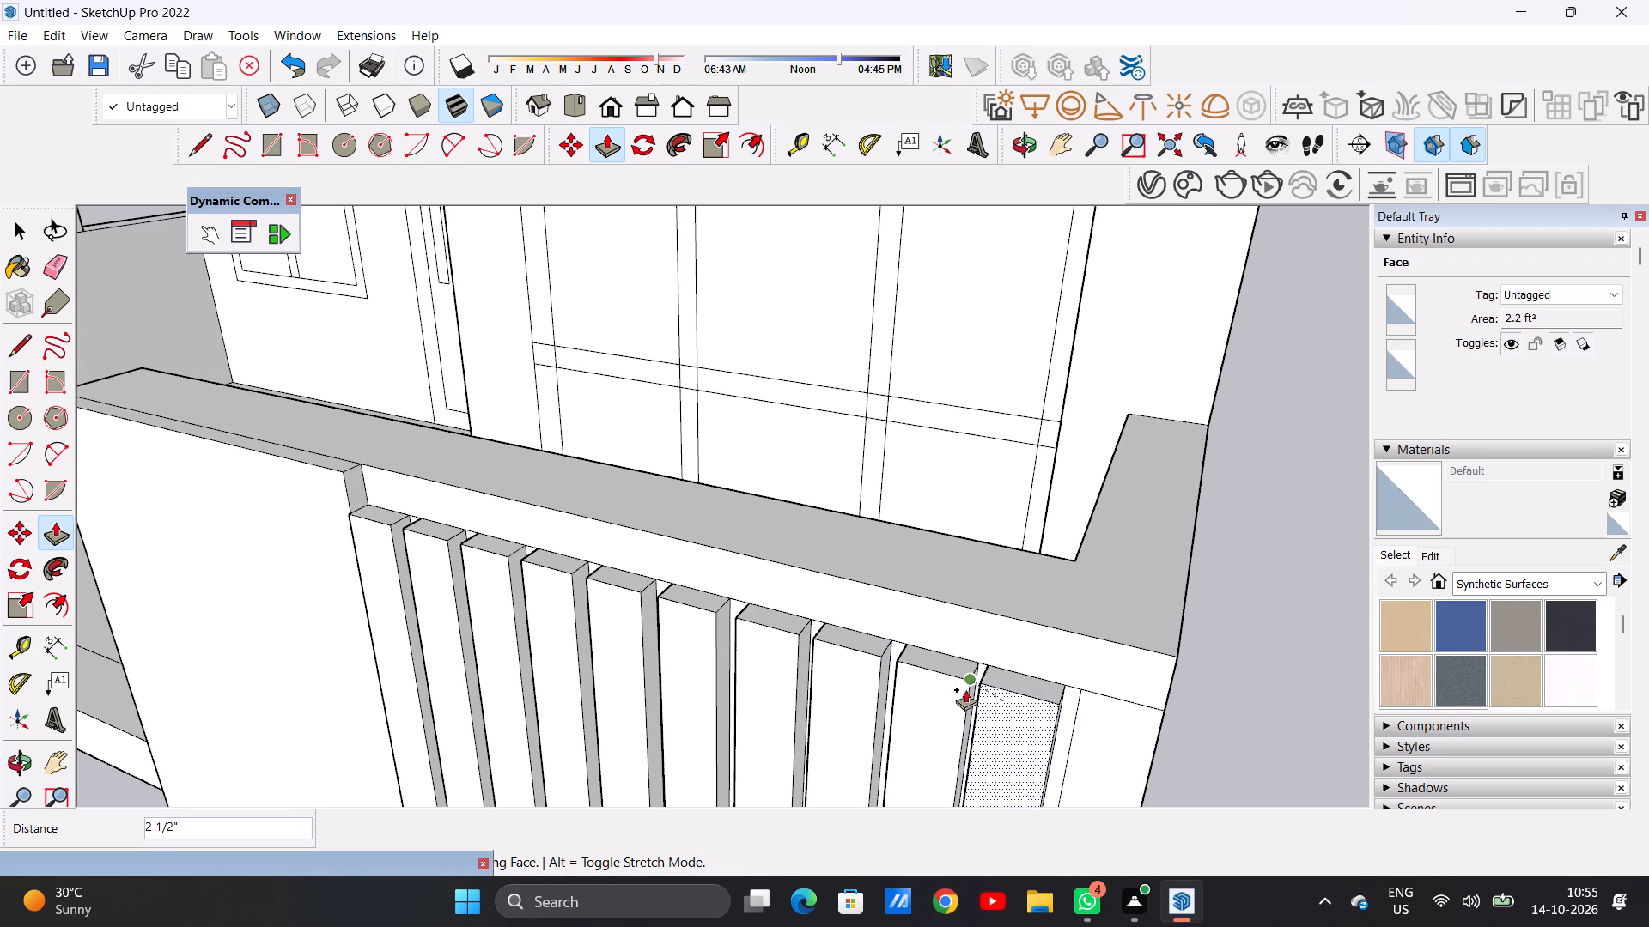
pyautogui.click(965, 689)
pyautogui.scroll(-5, 945, 670)
pyautogui.scroll(8, 1074, 698)
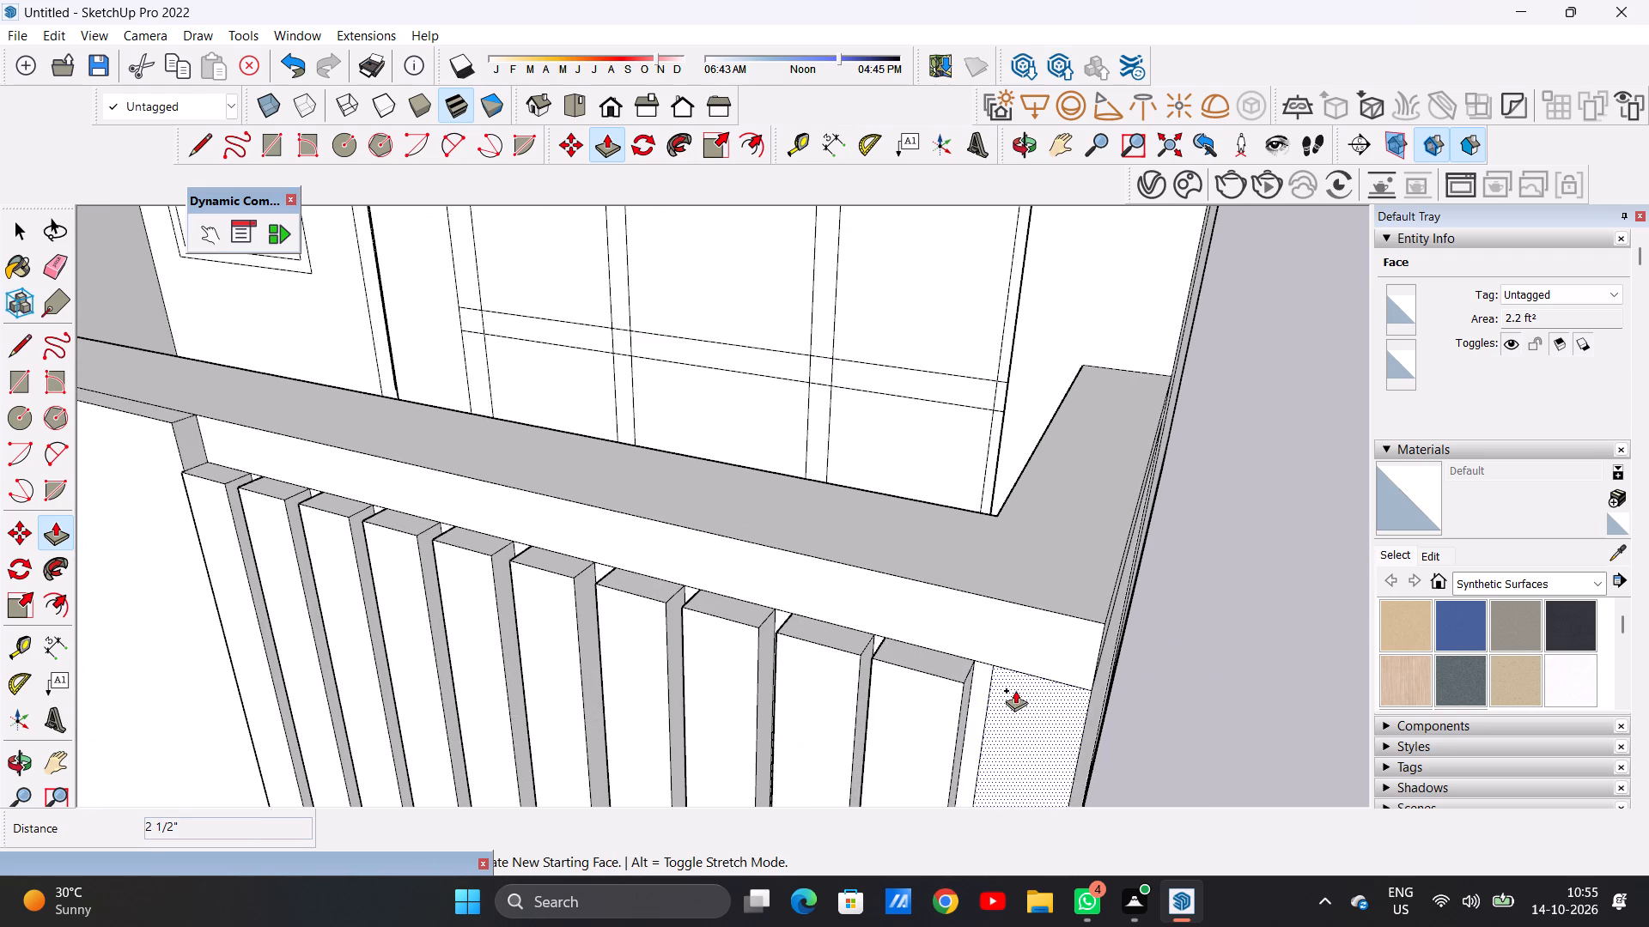
# Push/Pull the last vertical strip at the wall's outer corner outward 2 1/2", flush with the strips already raised.
pyautogui.click(1015, 689)
pyautogui.click(968, 686)
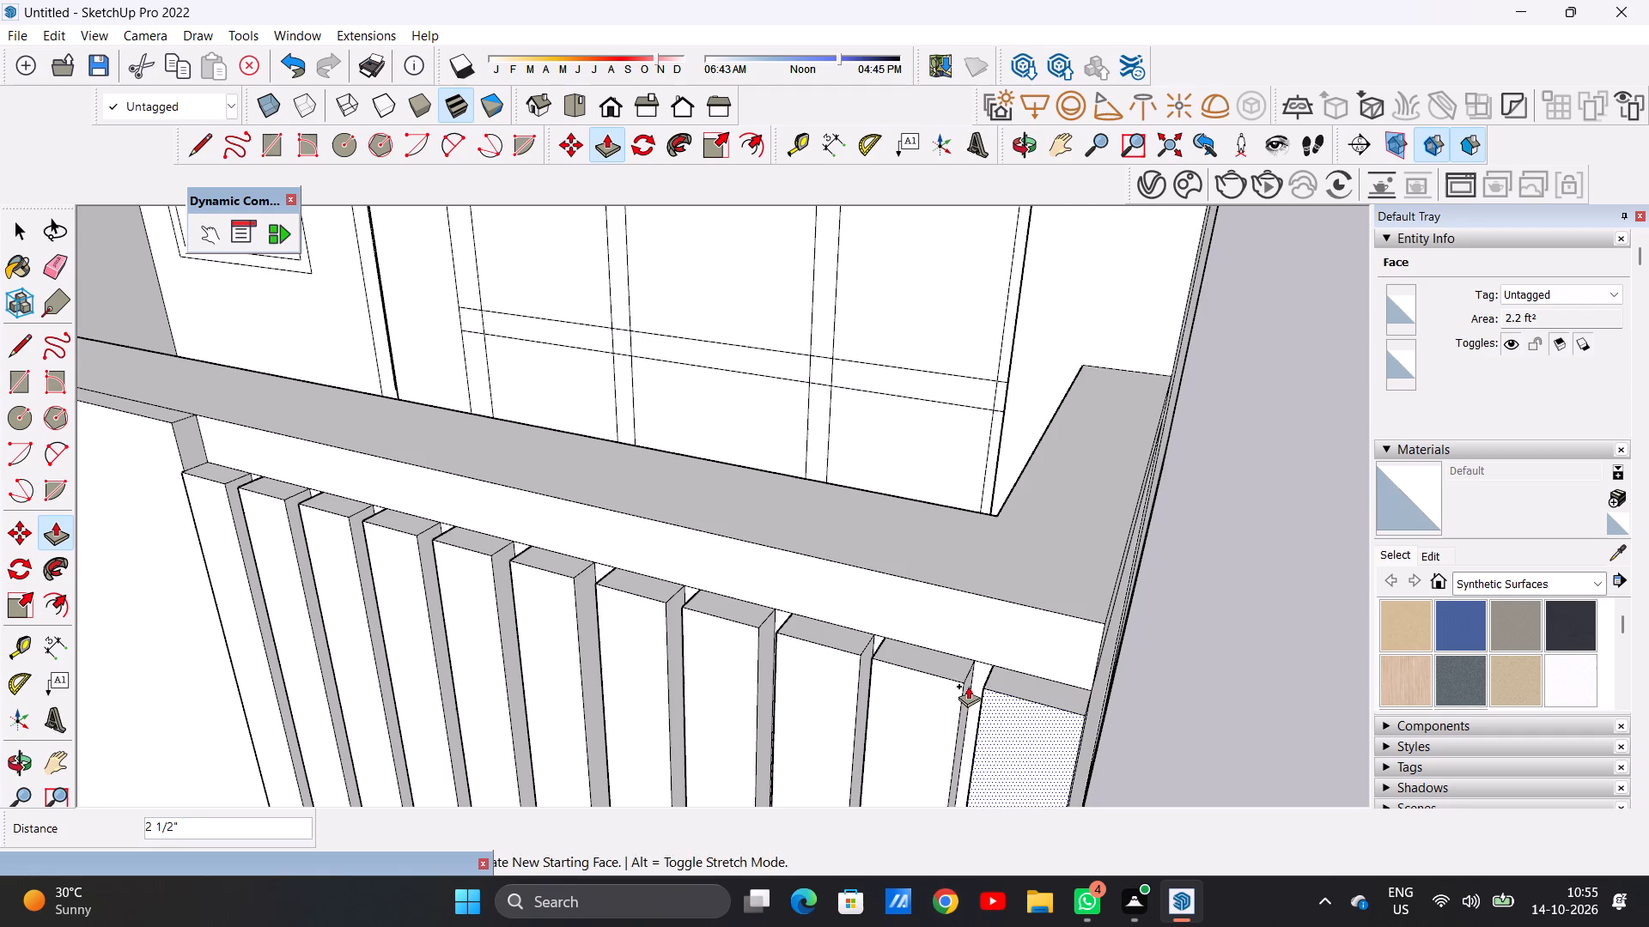
pyautogui.press('space')
# Examine the raised strips and plain panel on the low front wall, up close and against the whole facade.
pyautogui.scroll(-20, 860, 607)
pyautogui.scroll(-3, 860, 607)
pyautogui.moveTo(796, 637); pyautogui.dragTo(946, 530, button='middle')
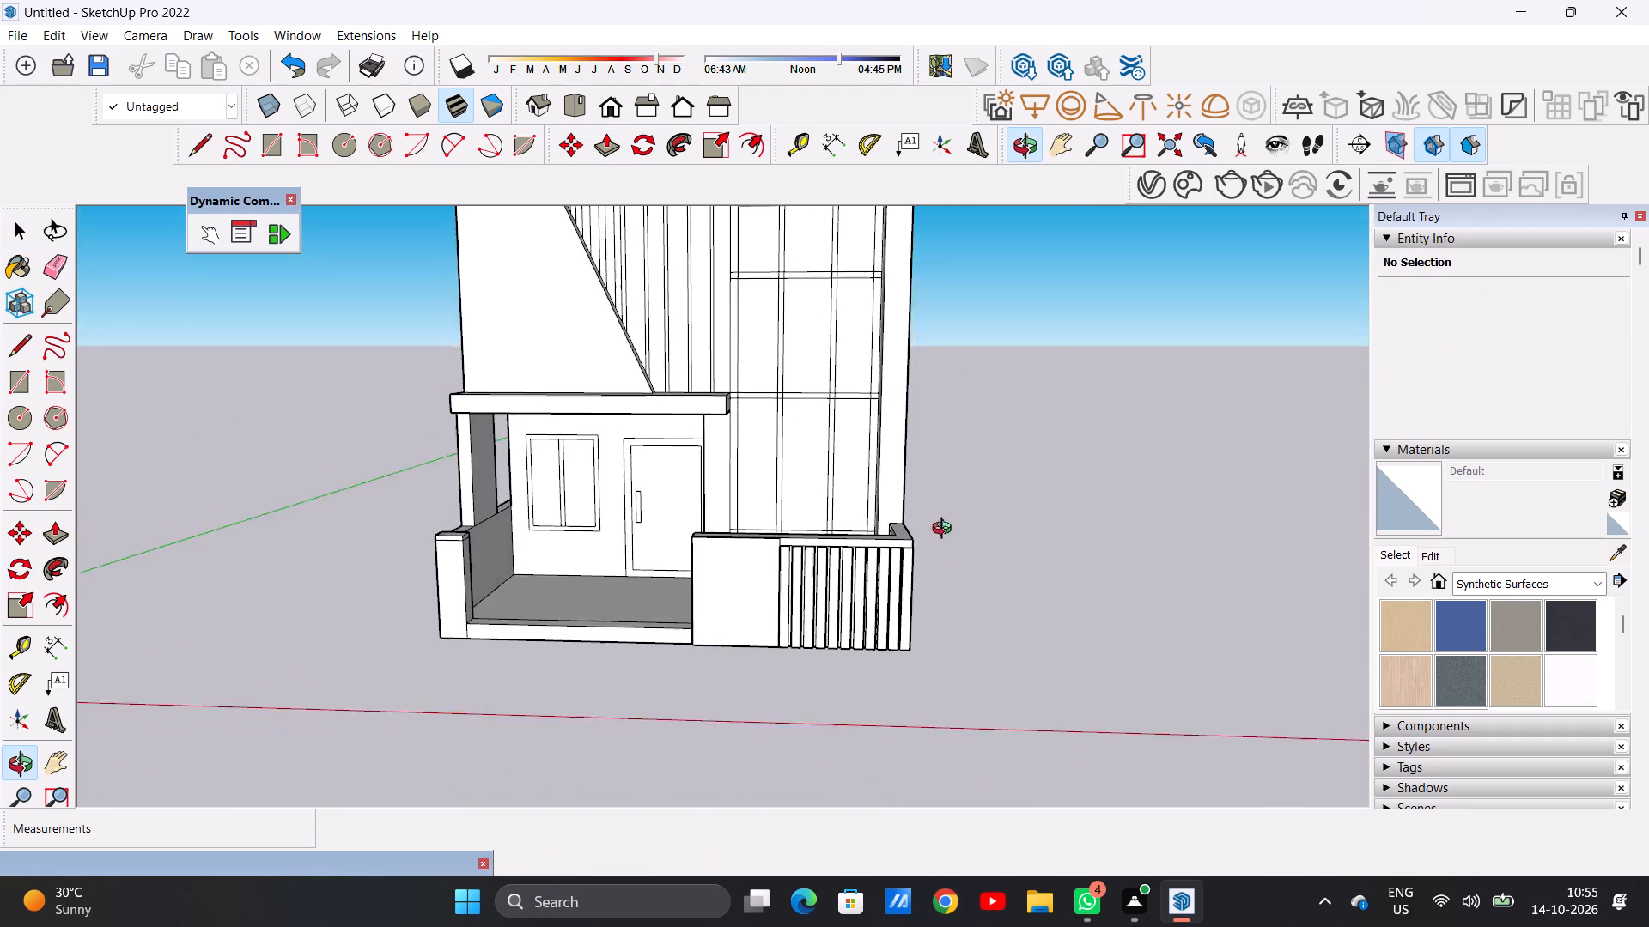
pyautogui.moveTo(946, 530); pyautogui.dragTo(938, 504, button='middle')
pyautogui.scroll(14, 840, 597)
pyautogui.moveTo(649, 591); pyautogui.dragTo(844, 634, button='middle')
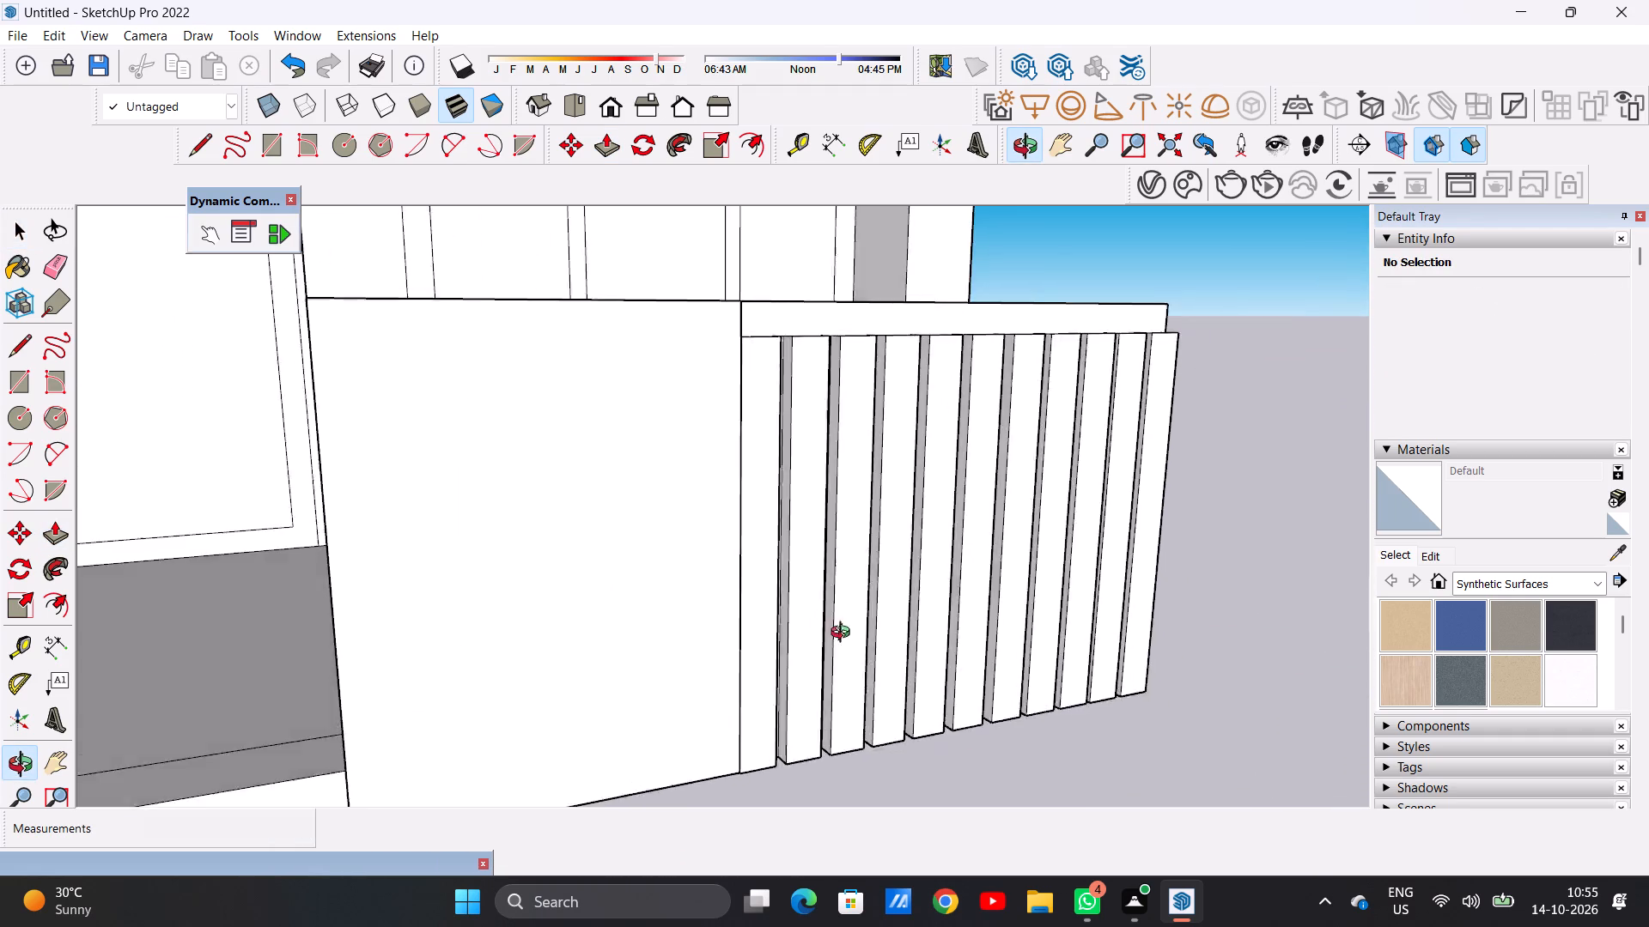
pyautogui.moveTo(844, 634); pyautogui.dragTo(877, 698, button='middle')
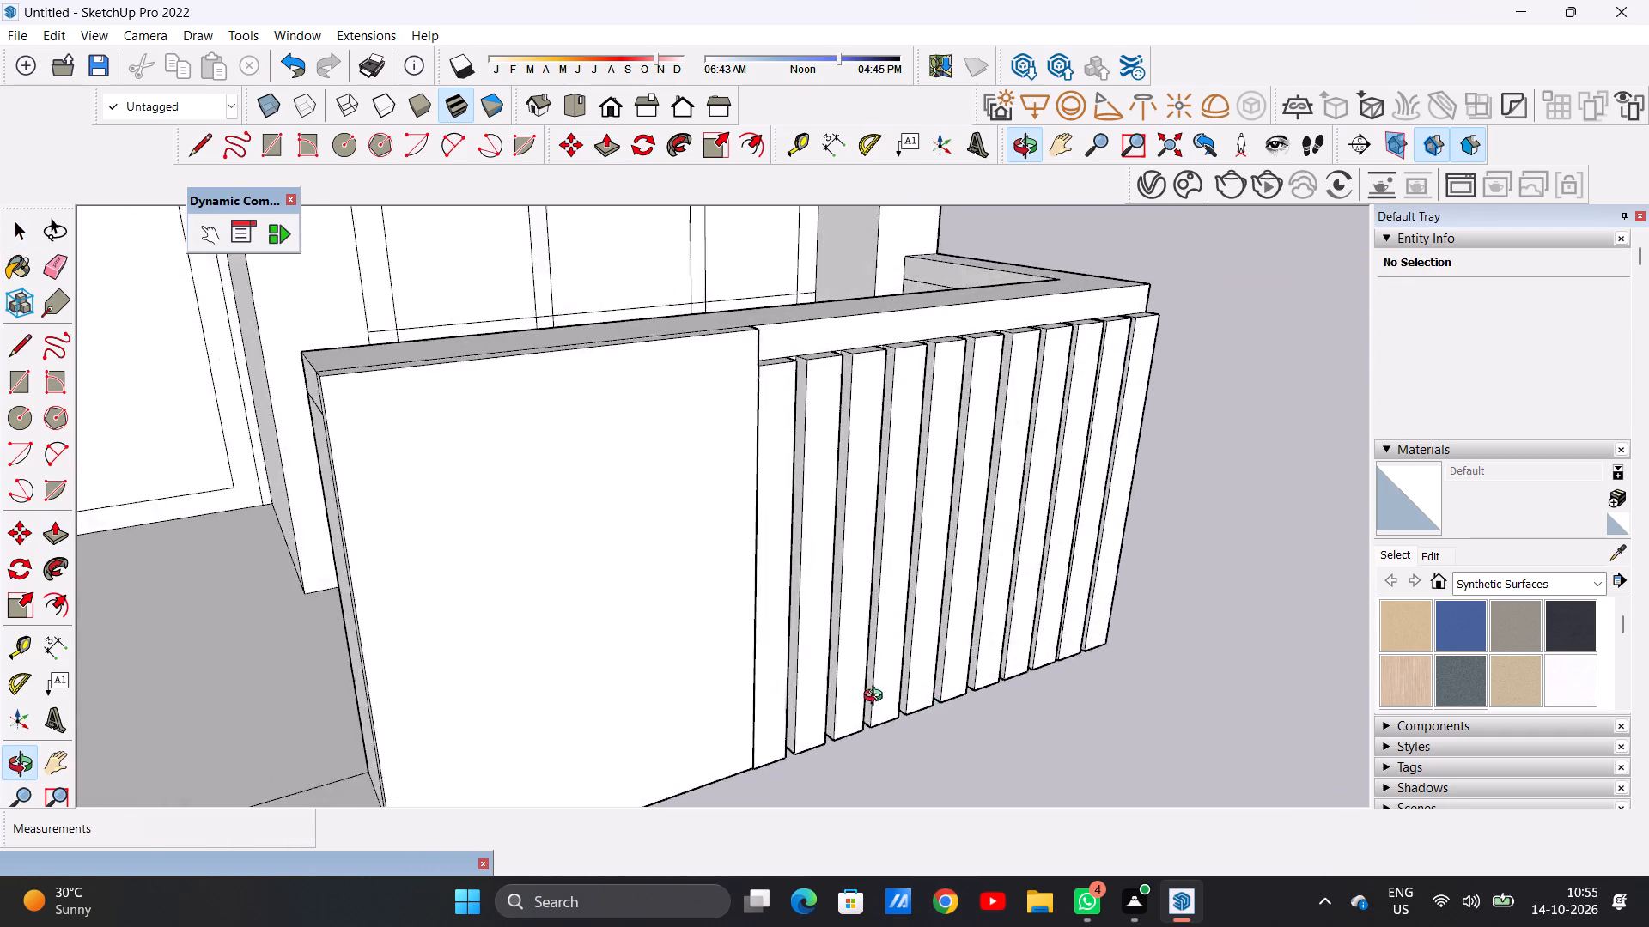
pyautogui.moveTo(877, 698); pyautogui.dragTo(703, 617, button='middle')
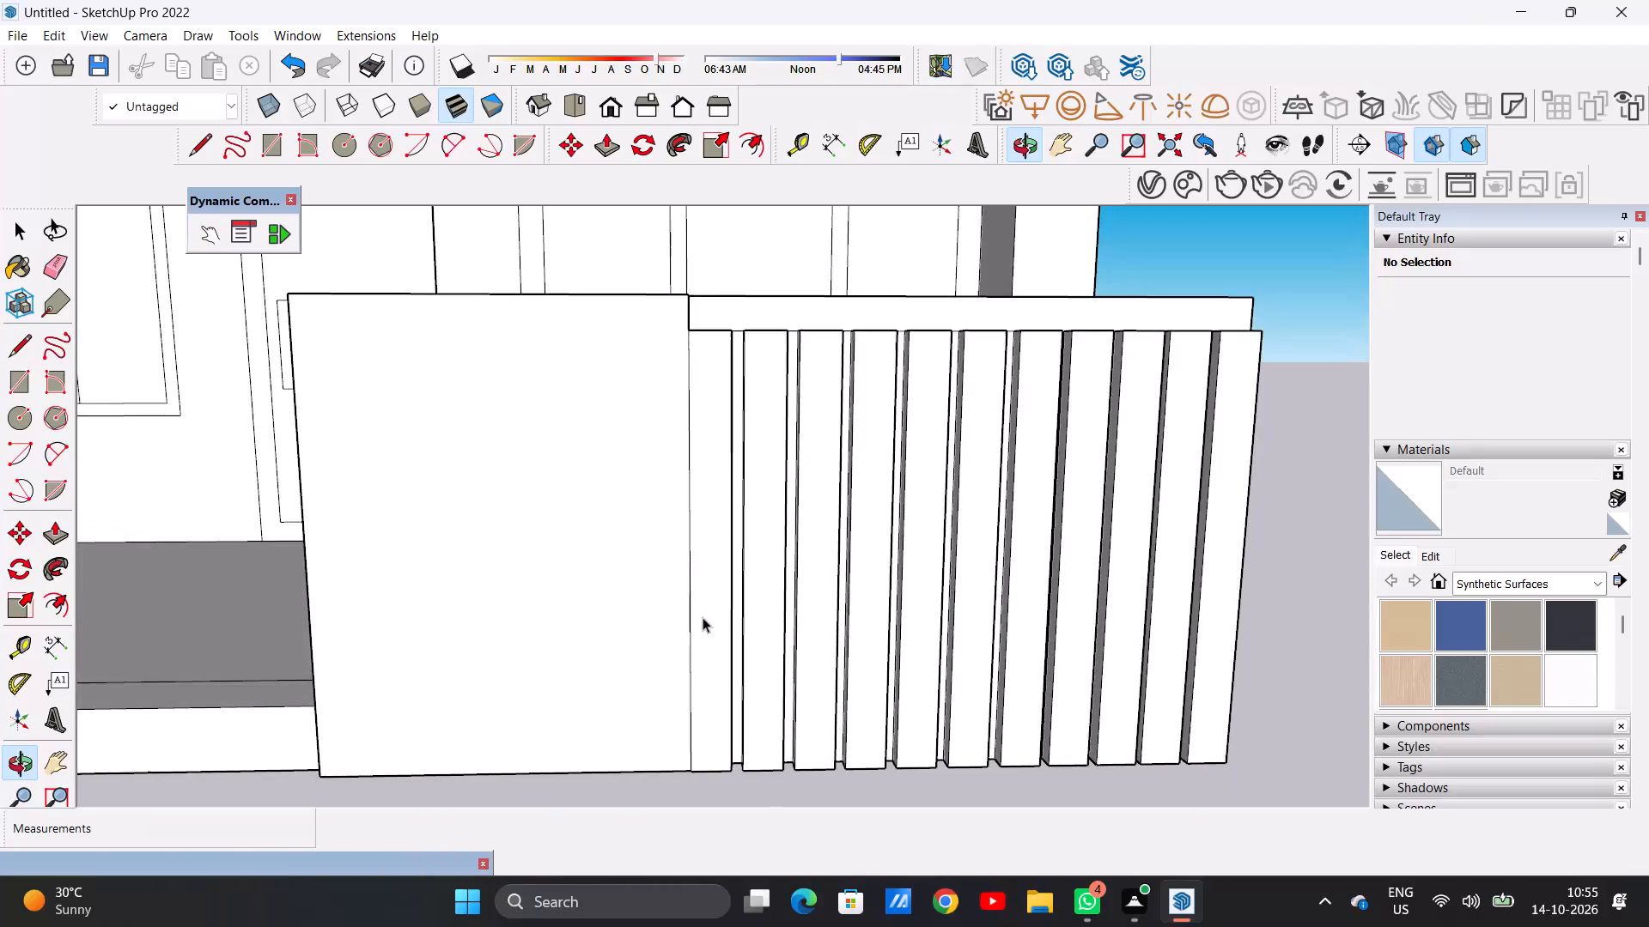
pyautogui.scroll(-15, 725, 655)
pyautogui.scroll(7, 902, 657)
pyautogui.moveTo(800, 703); pyautogui.dragTo(787, 666, button='middle')
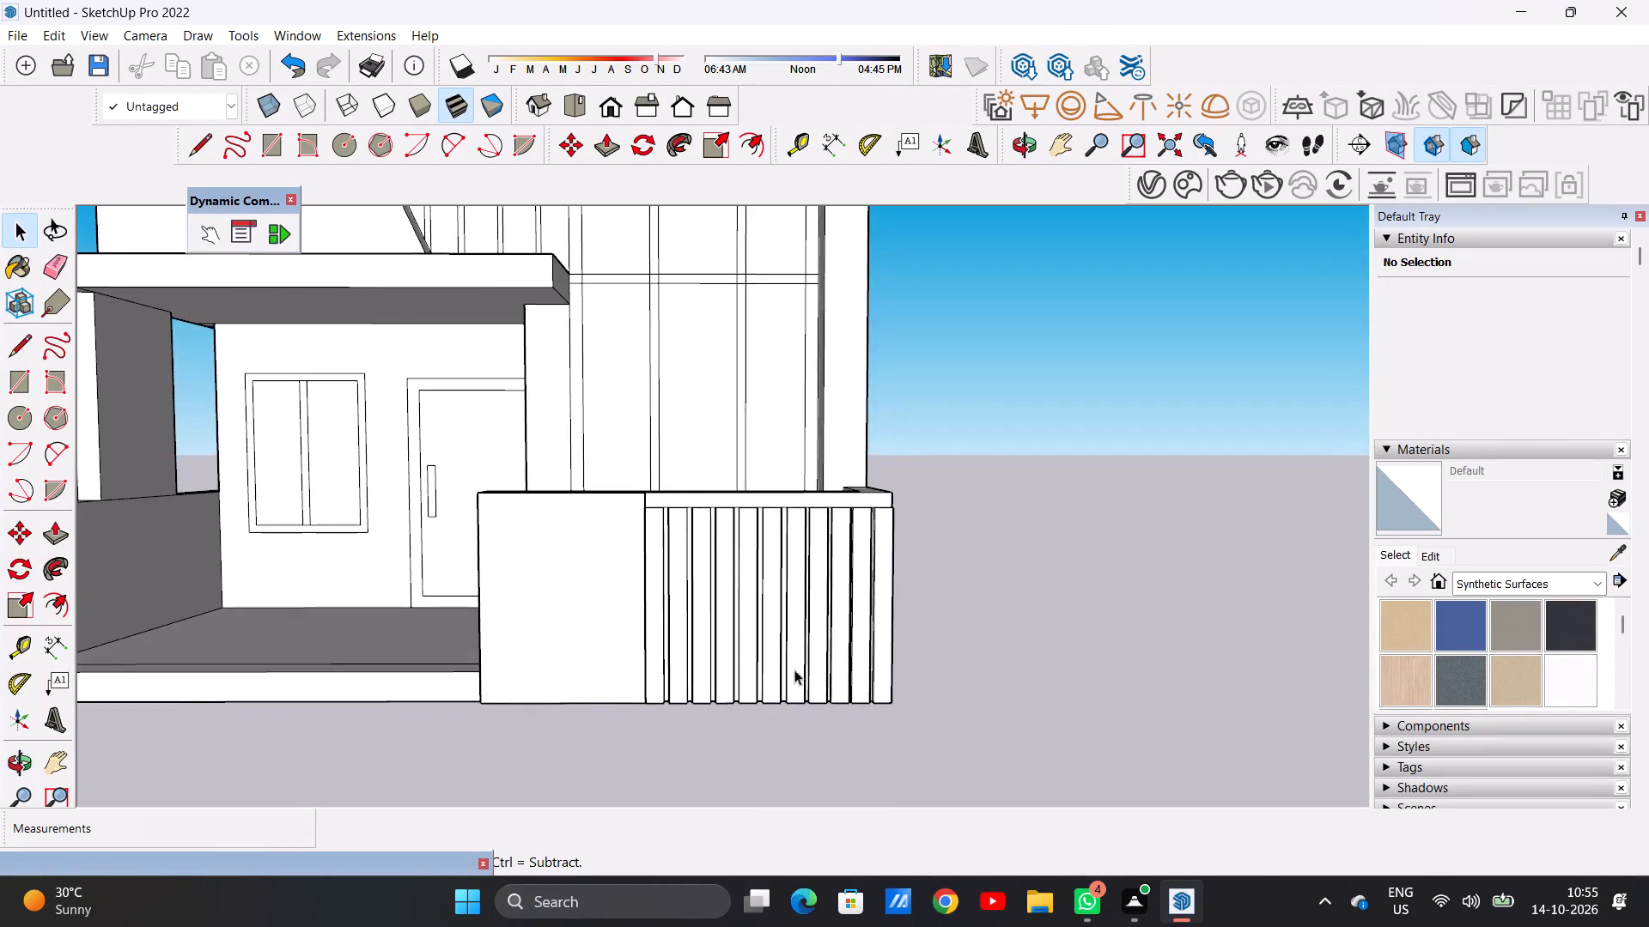
pyautogui.scroll(-15, 845, 688)
pyautogui.scroll(8, 811, 658)
pyautogui.moveTo(867, 684); pyautogui.dragTo(806, 674, button='middle')
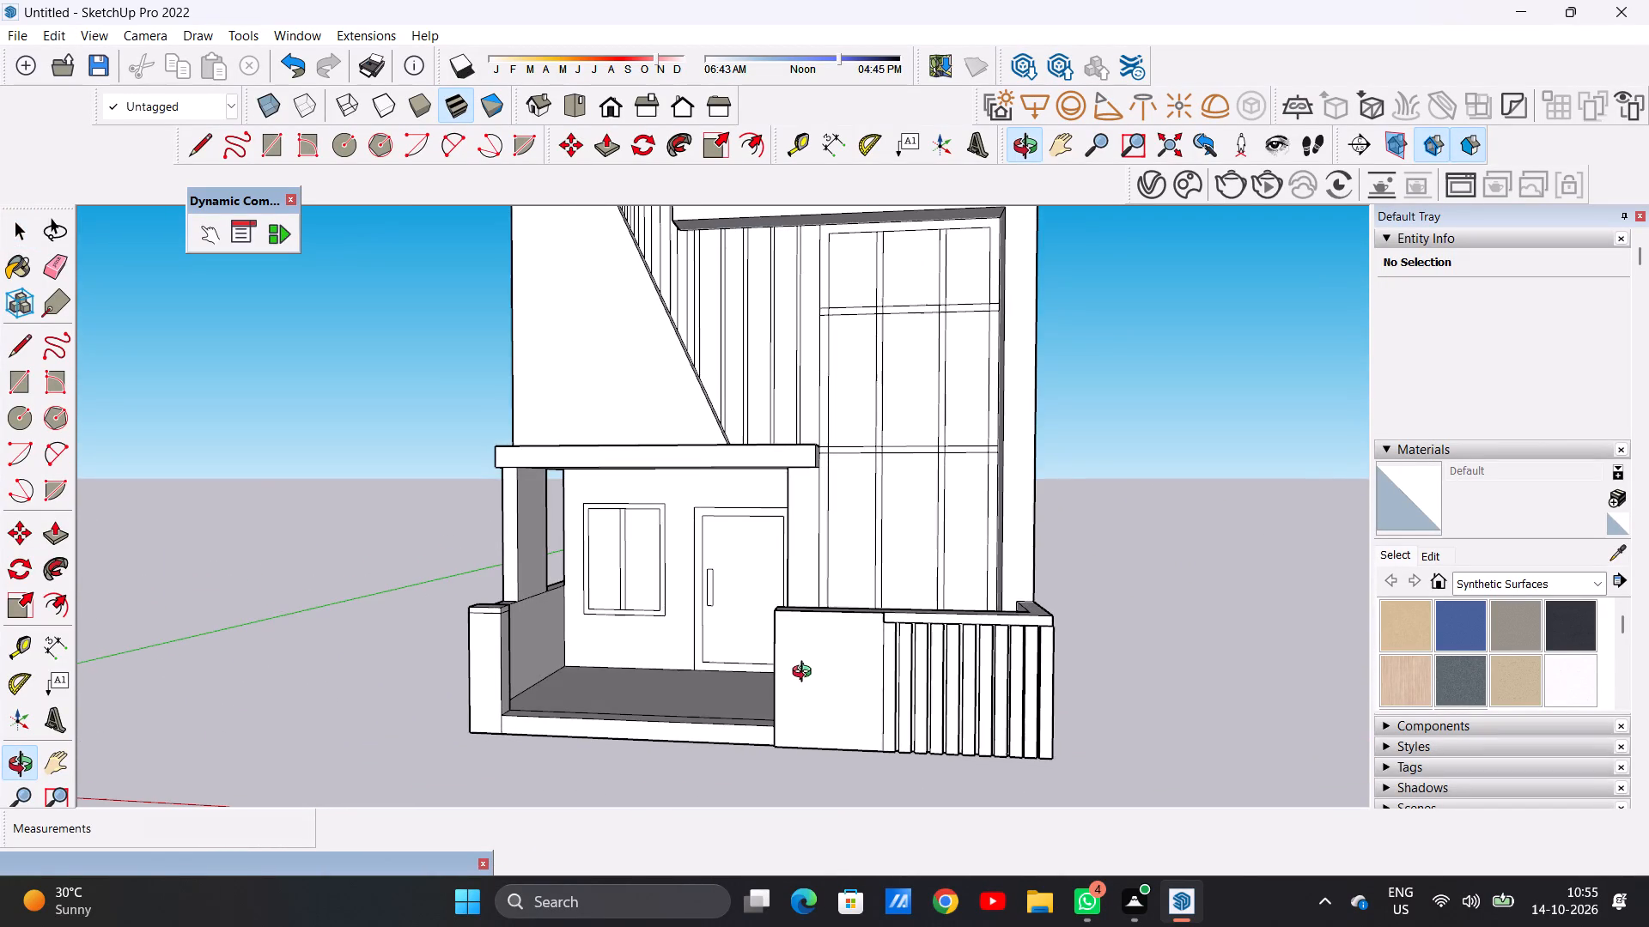
pyautogui.moveTo(806, 674); pyautogui.dragTo(832, 699, button='middle')
pyautogui.scroll(1, 832, 699)
pyautogui.scroll(-8, 832, 700)
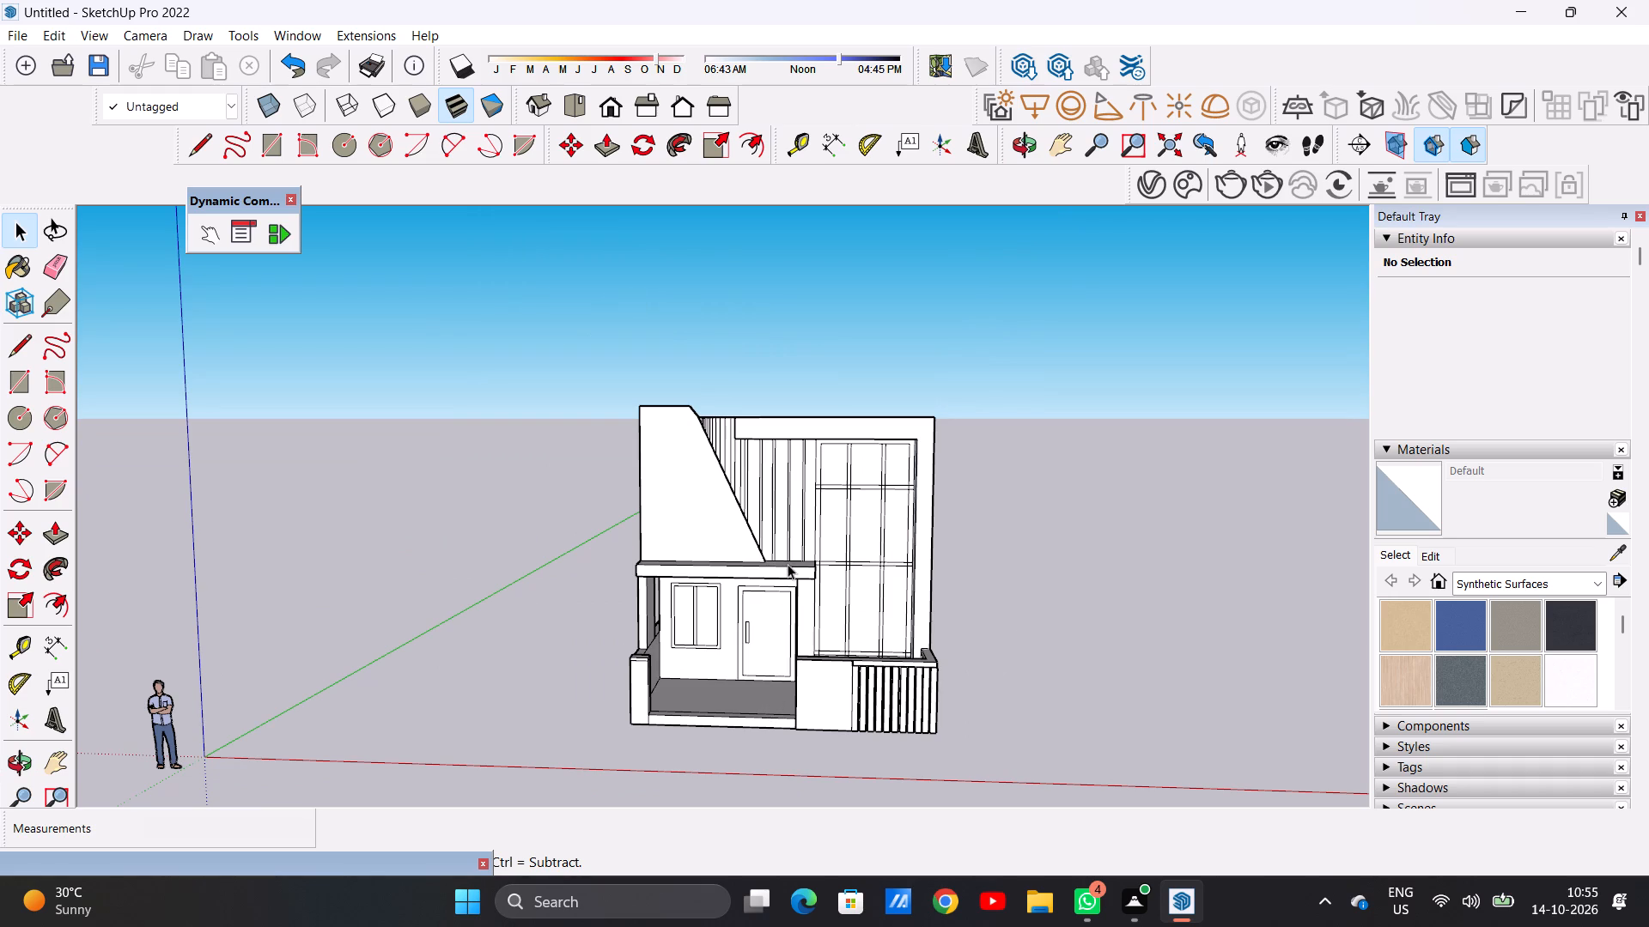
pyautogui.scroll(-3, 786, 547)
pyautogui.scroll(2, 797, 699)
pyautogui.scroll(-1, 797, 699)
pyautogui.scroll(14, 797, 699)
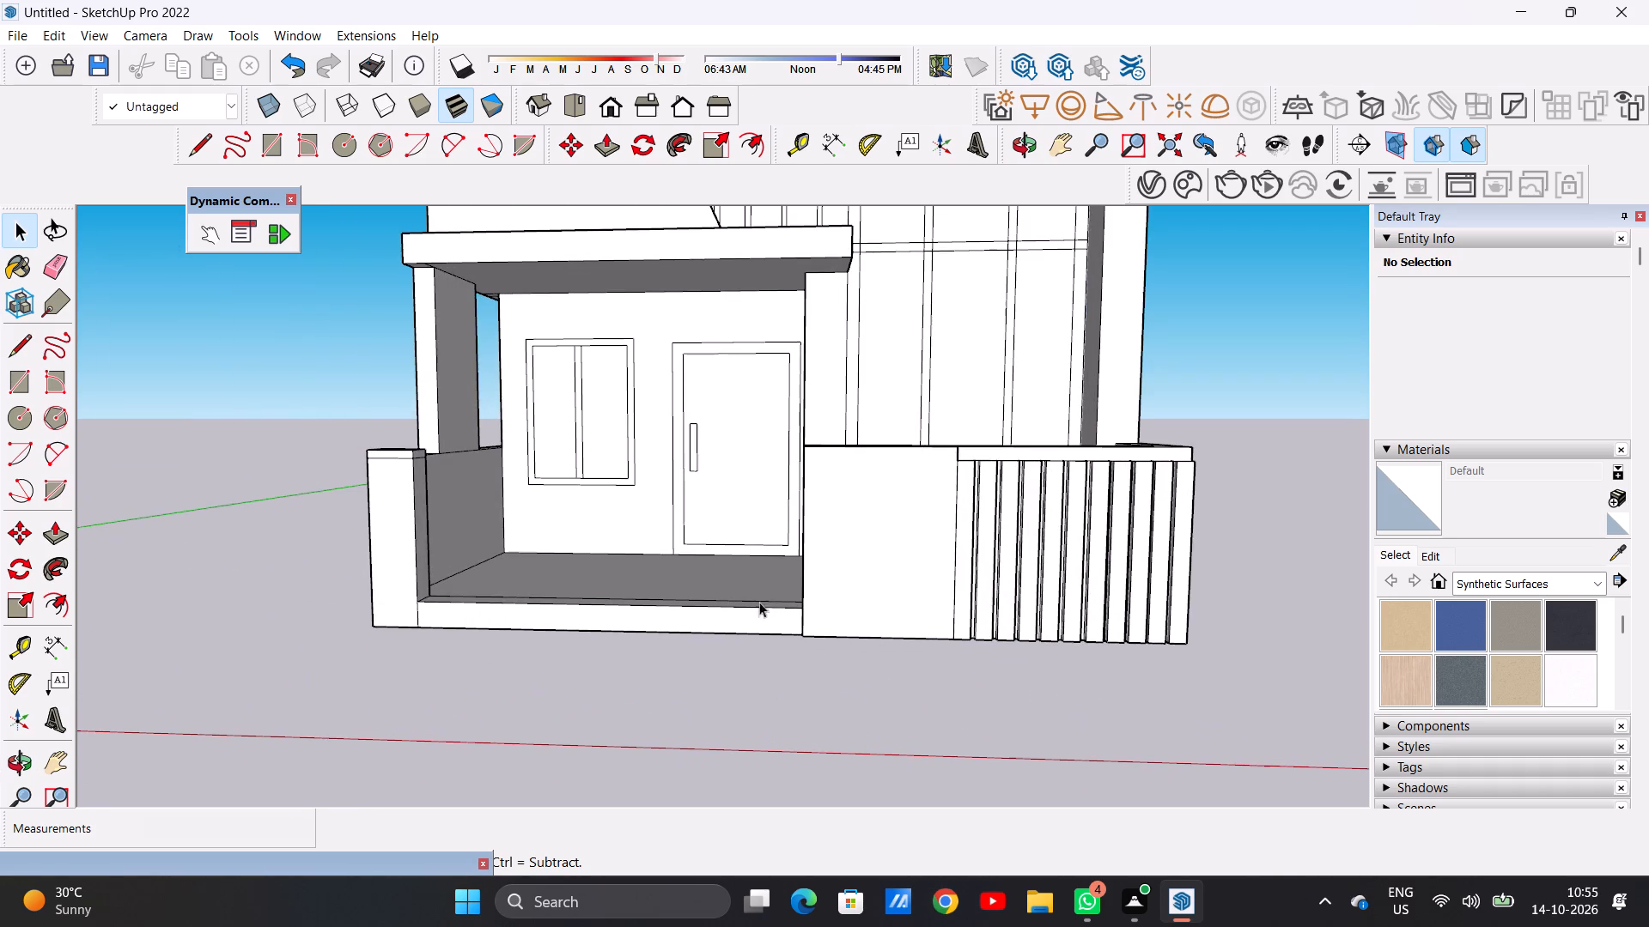
# Examine the open porch front between the corner pier and the plain panel from above and from both sides.
pyautogui.moveTo(771, 616); pyautogui.dragTo(763, 758, button='middle')
pyautogui.scroll(-7, 750, 562)
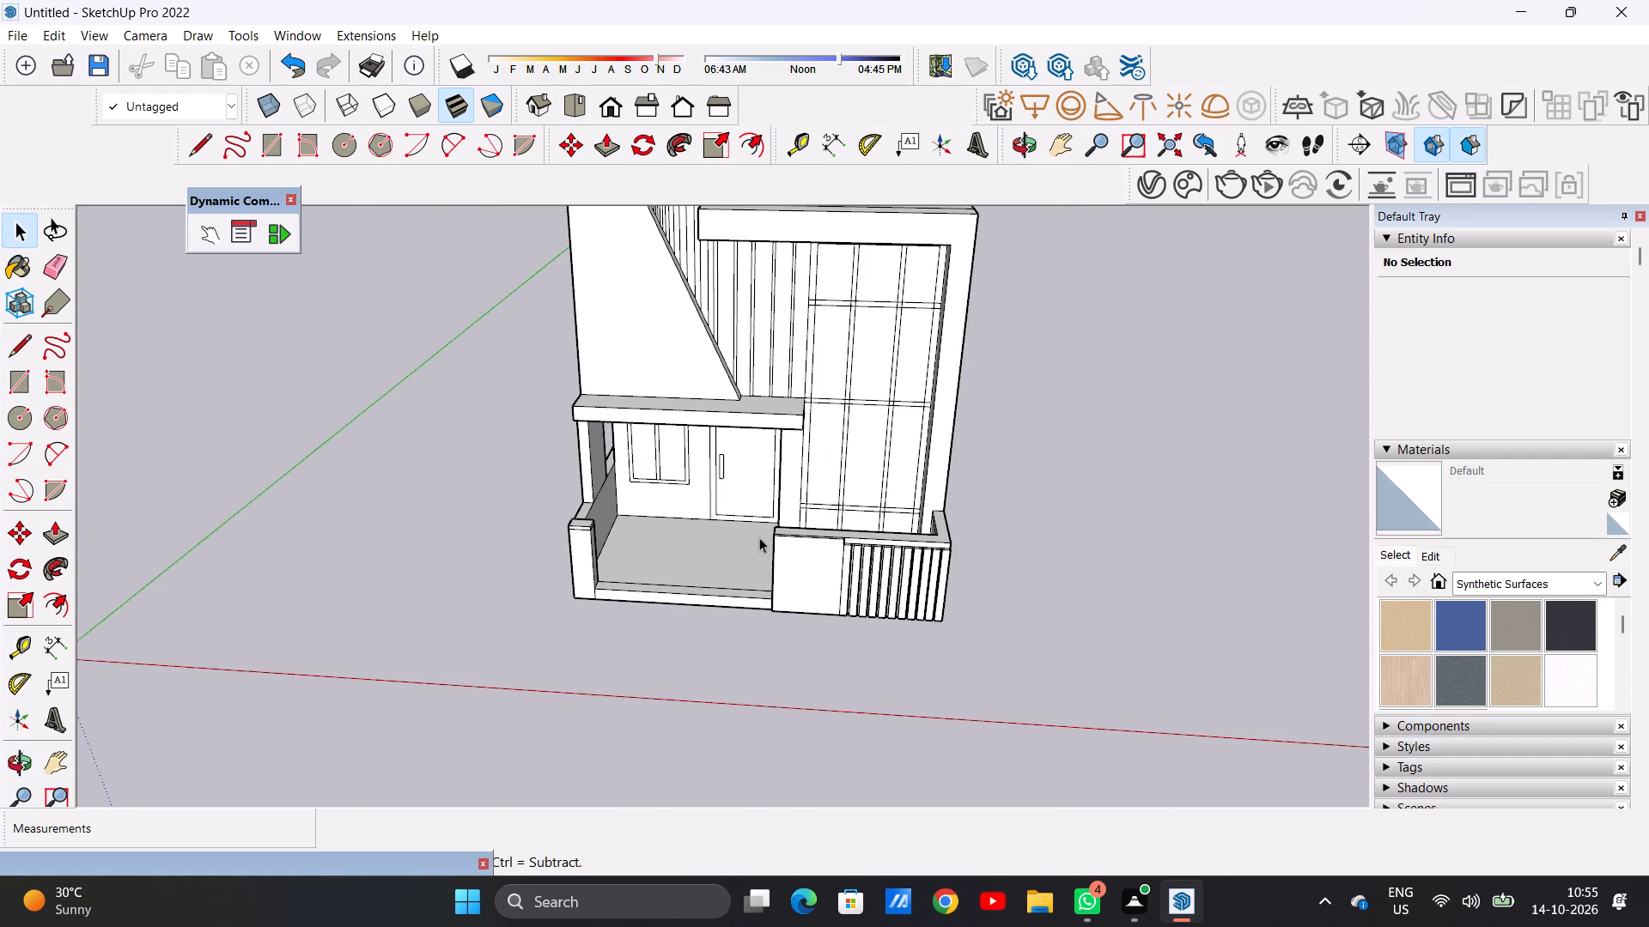
pyautogui.moveTo(759, 657); pyautogui.dragTo(768, 755, button='middle')
pyautogui.scroll(9, 781, 710)
pyautogui.moveTo(755, 685); pyautogui.dragTo(770, 574, button='middle')
pyautogui.scroll(6, 784, 540)
pyautogui.scroll(-7, 780, 561)
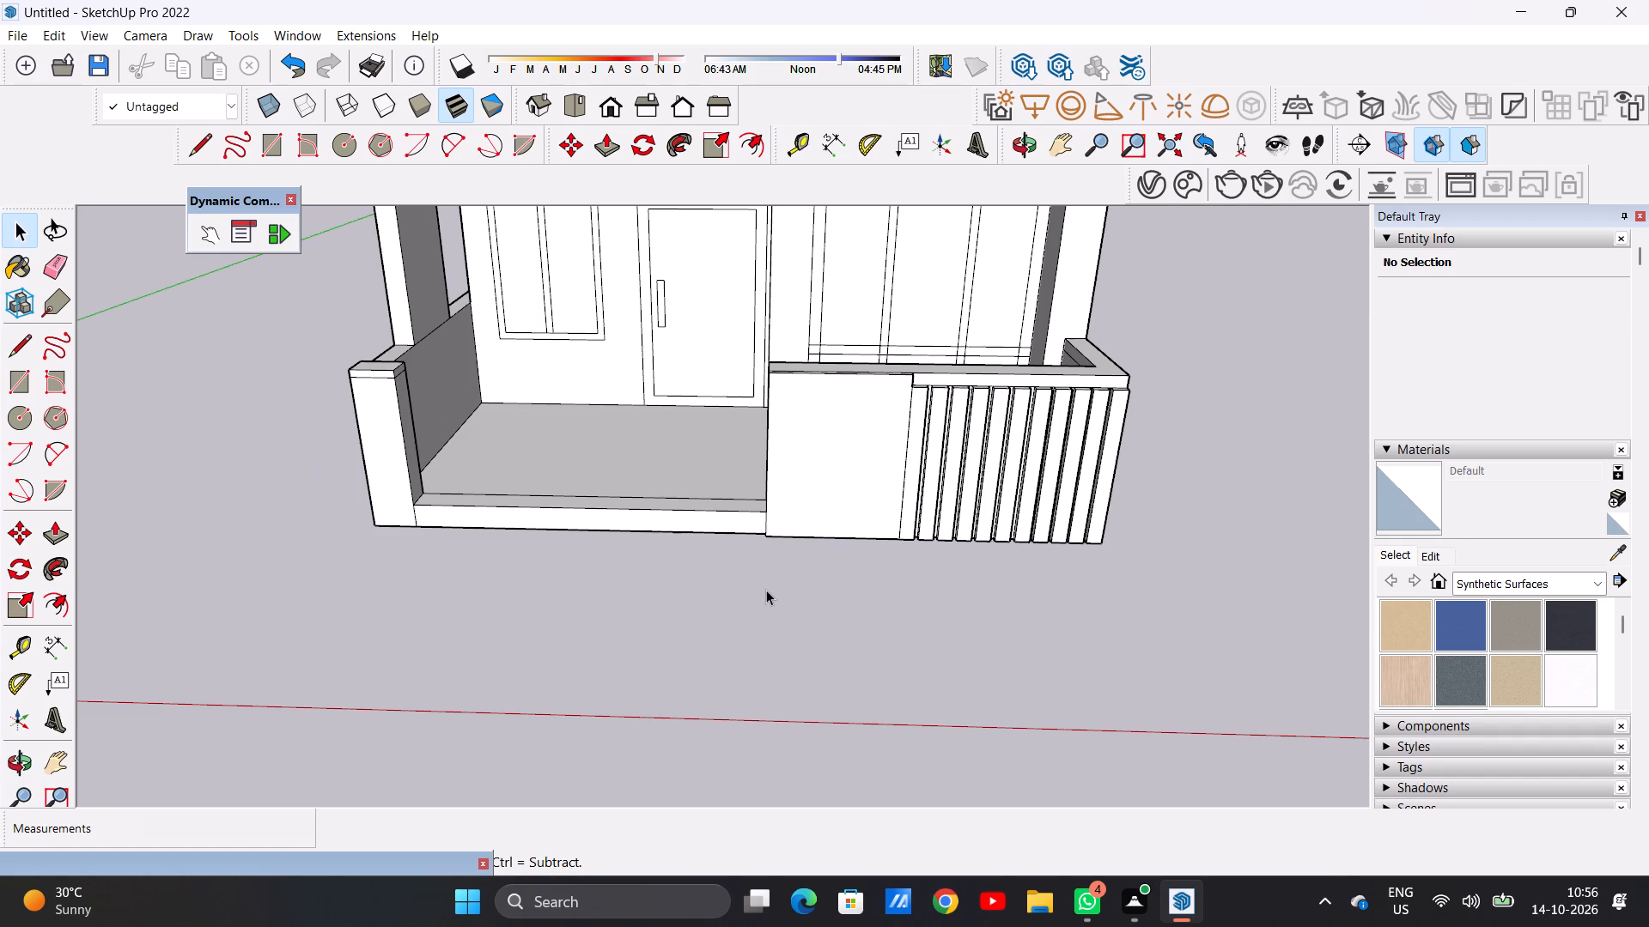
pyautogui.scroll(-4, 752, 597)
pyautogui.scroll(1, 748, 617)
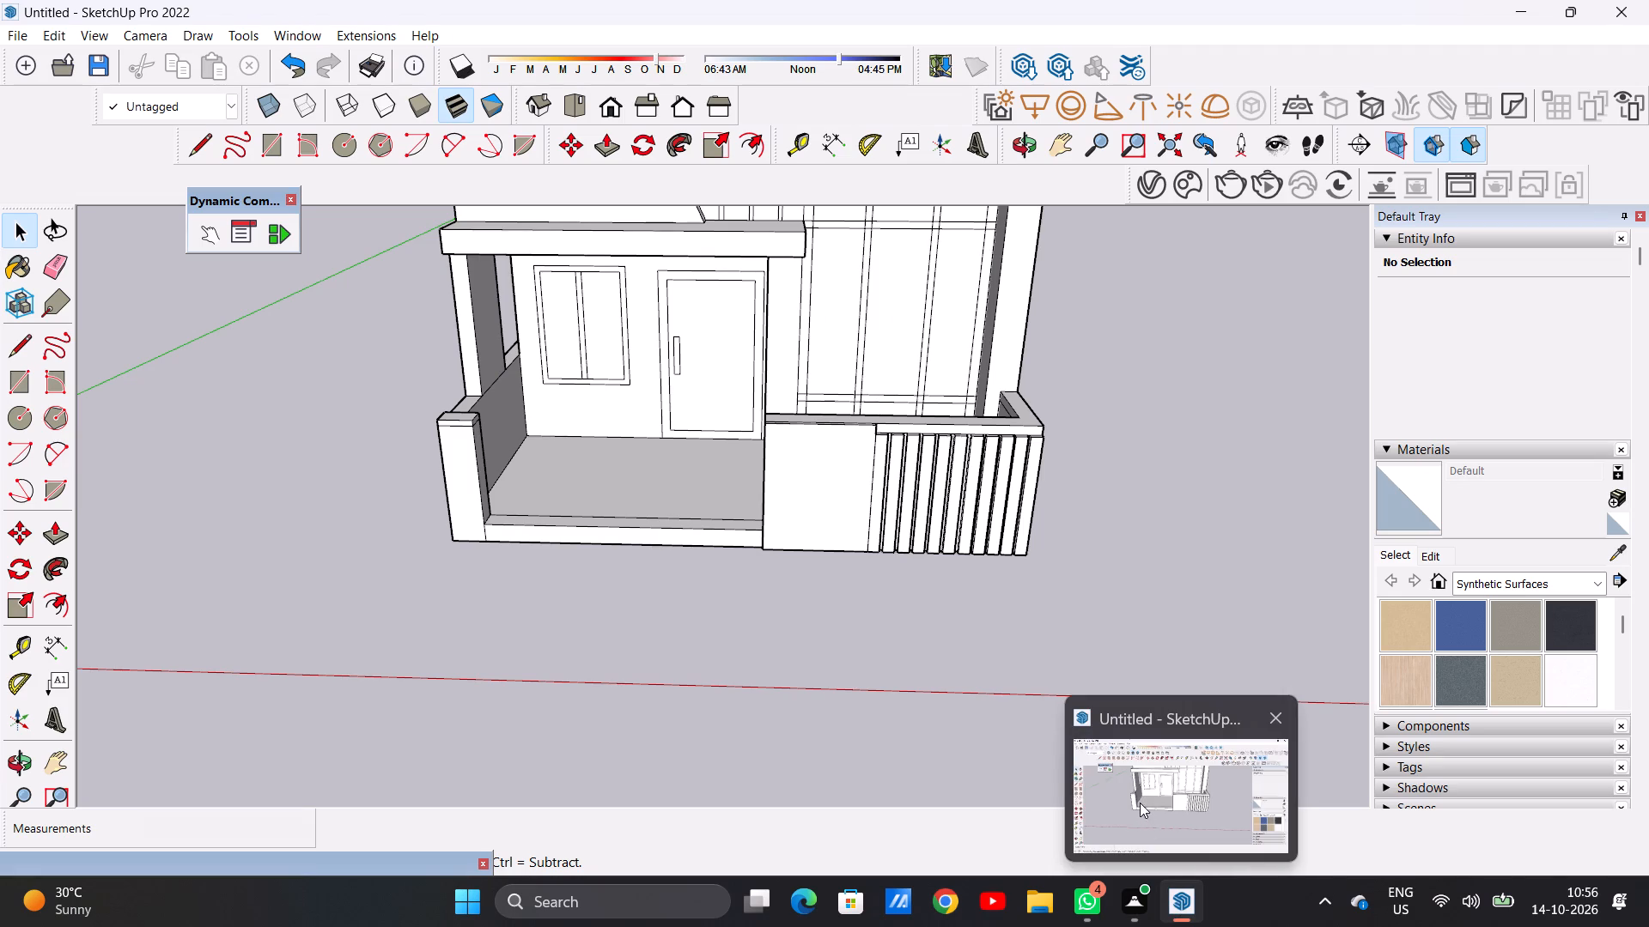
pyautogui.click(1140, 803)
pyautogui.scroll(-5, 730, 614)
pyautogui.moveTo(720, 597); pyautogui.dragTo(742, 494, button='middle')
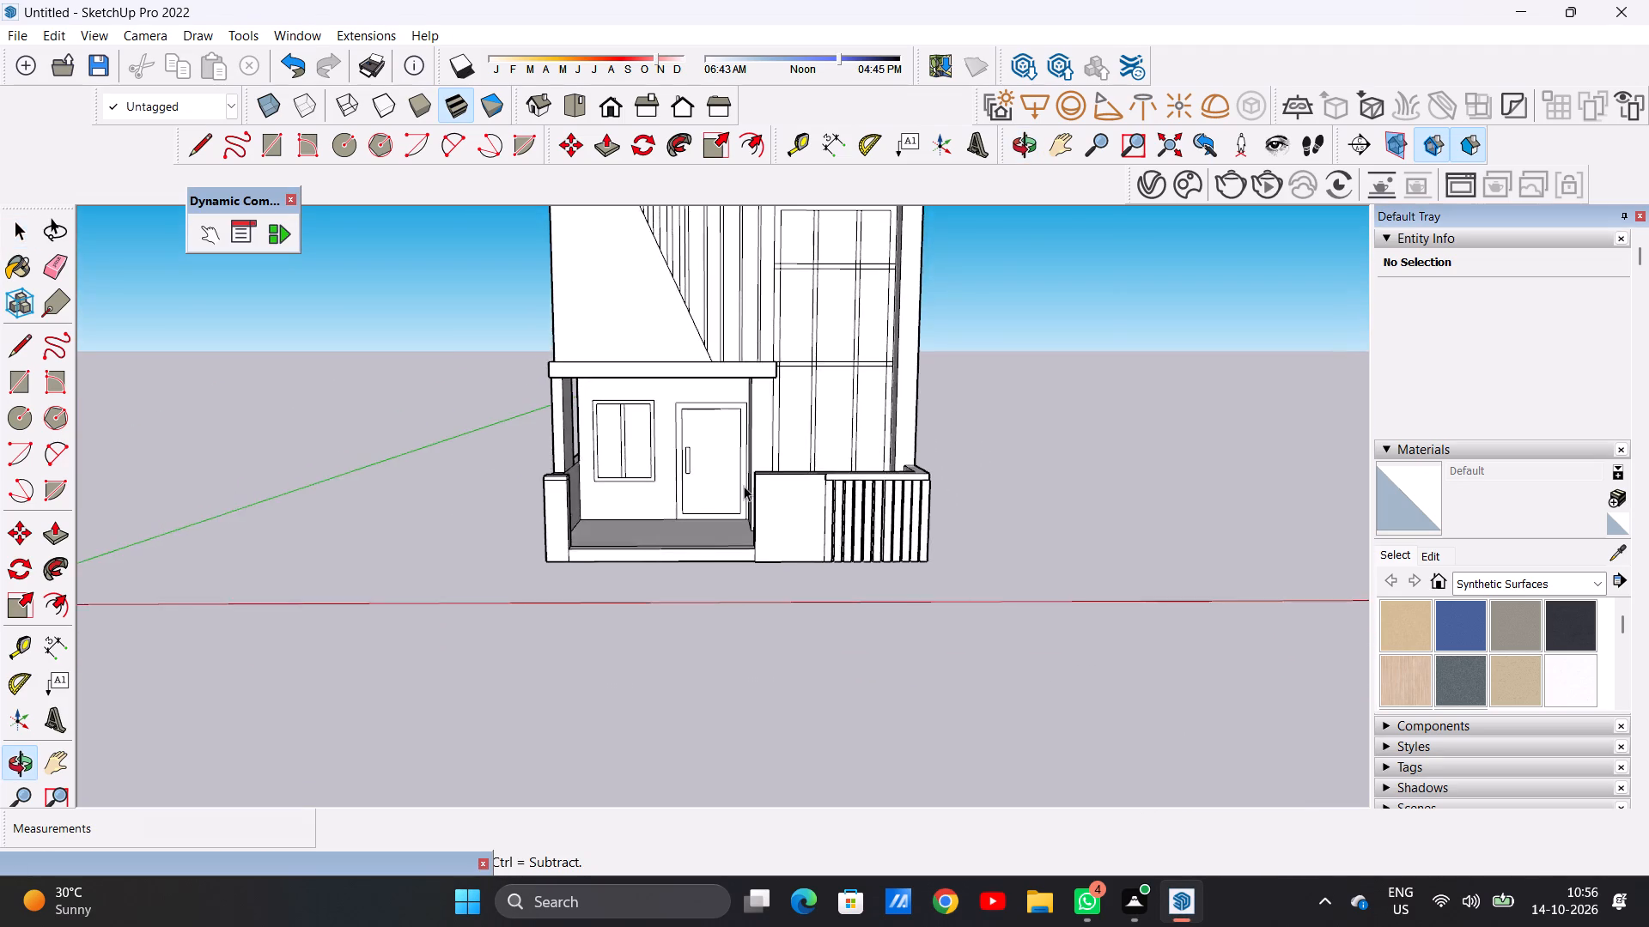
pyautogui.scroll(6, 744, 486)
pyautogui.scroll(-5, 546, 578)
pyautogui.moveTo(614, 603); pyautogui.dragTo(731, 623, button='middle')
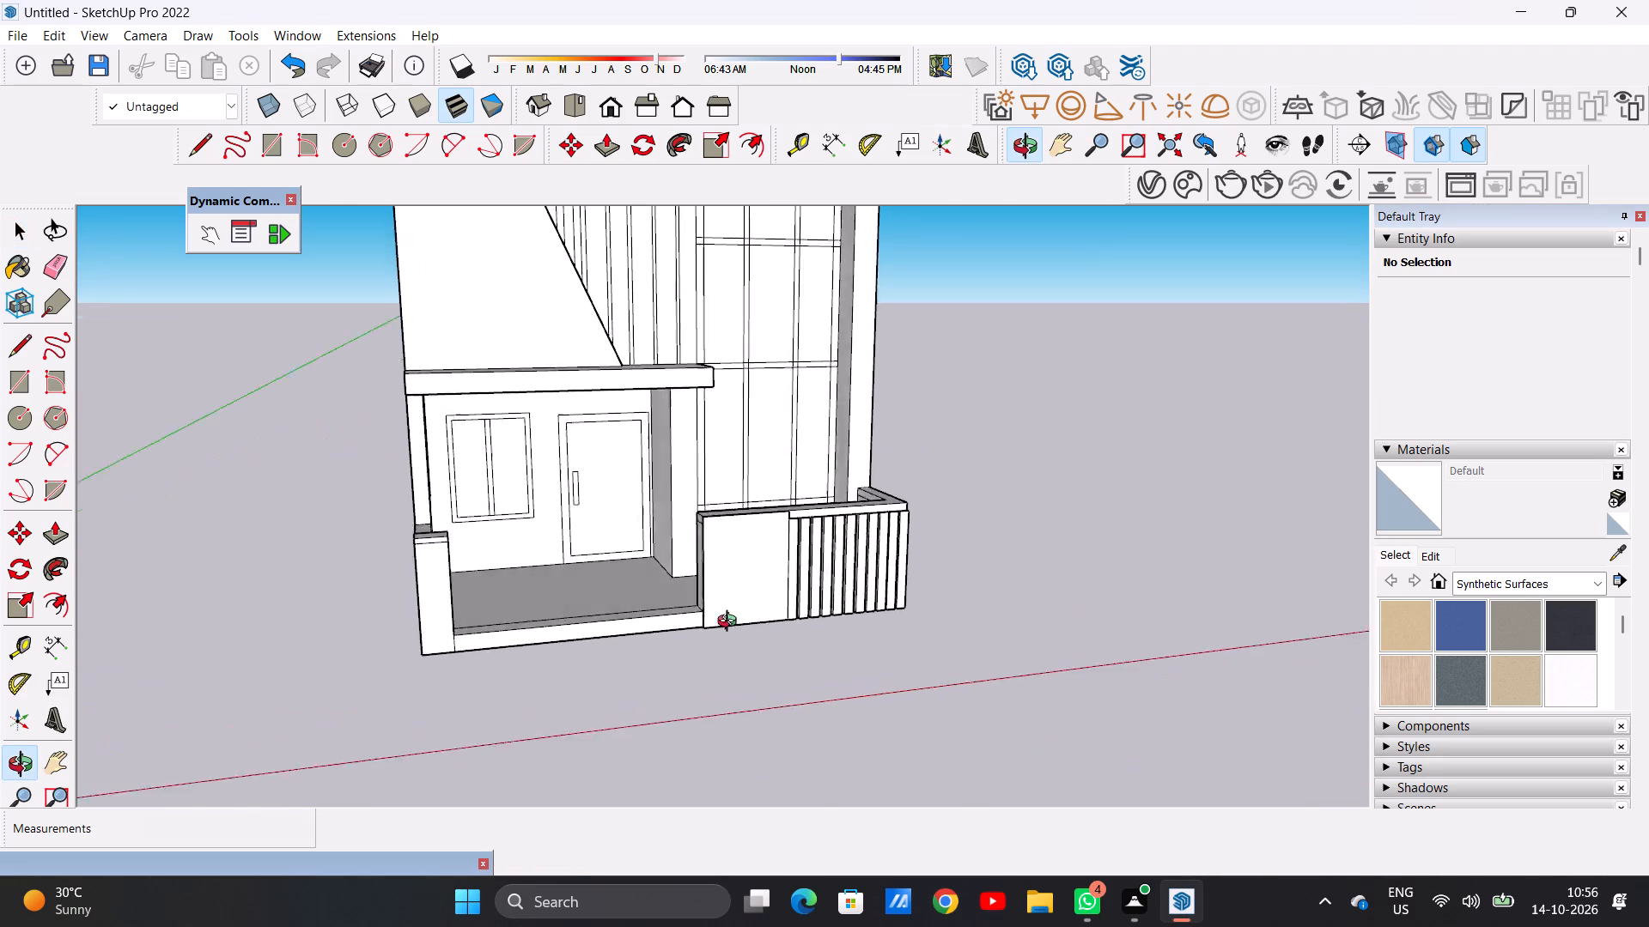
pyautogui.moveTo(731, 623); pyautogui.dragTo(885, 647, button='middle')
pyautogui.moveTo(709, 659); pyautogui.dragTo(381, 606, button='middle')
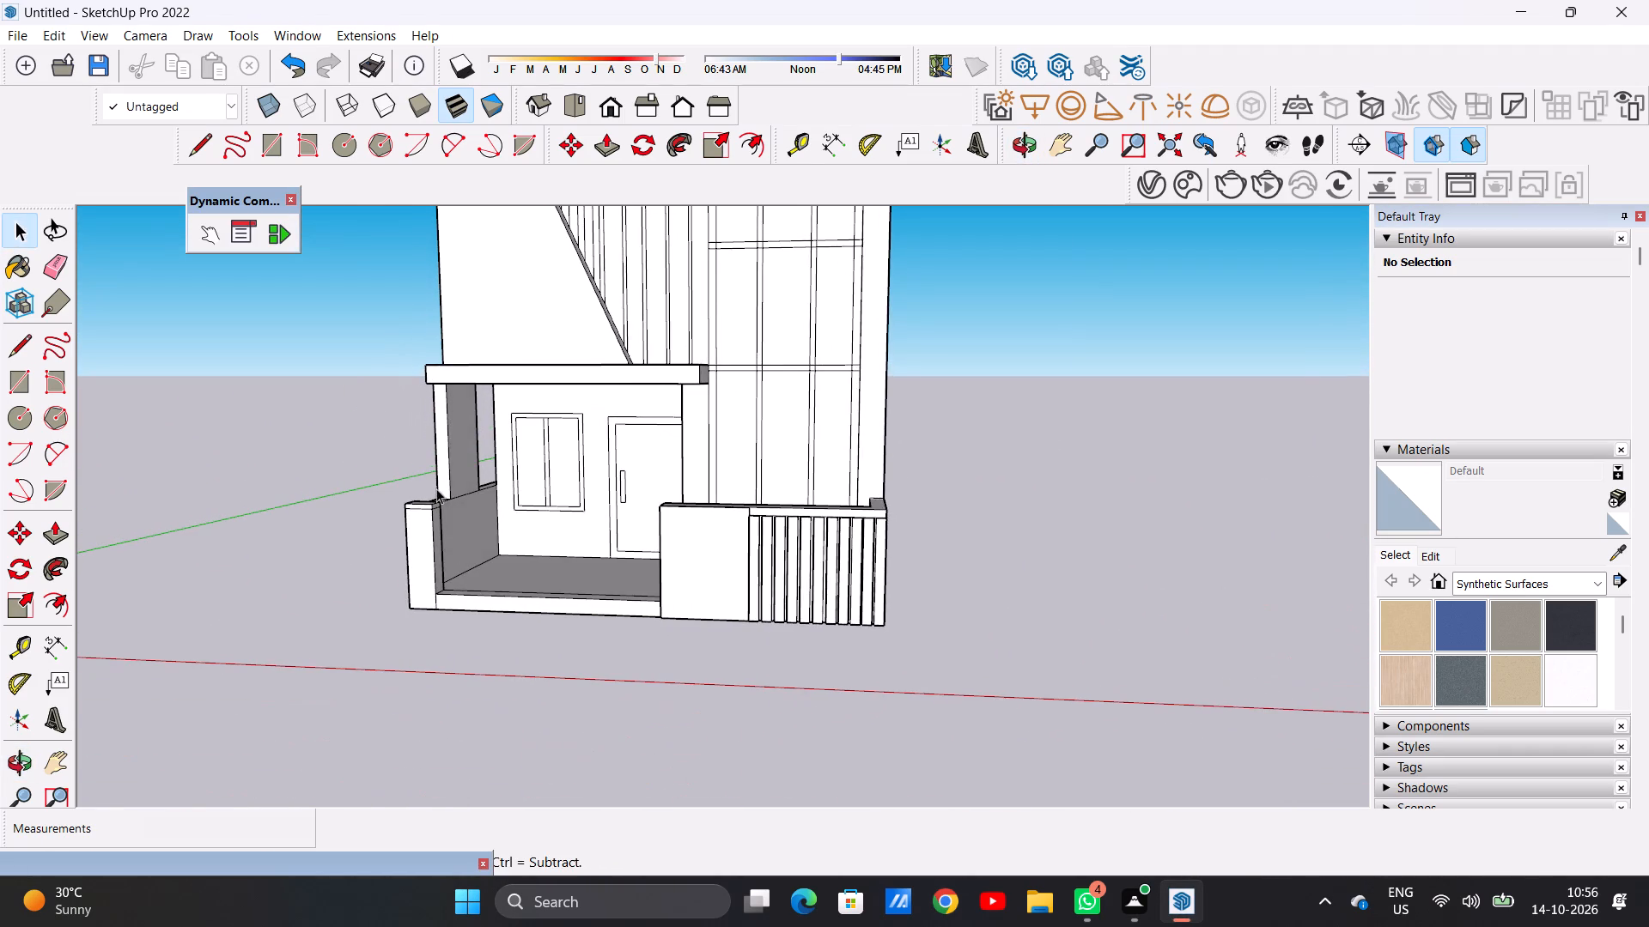
pyautogui.scroll(7, 436, 488)
pyautogui.moveTo(540, 669); pyautogui.dragTo(689, 762, button='middle')
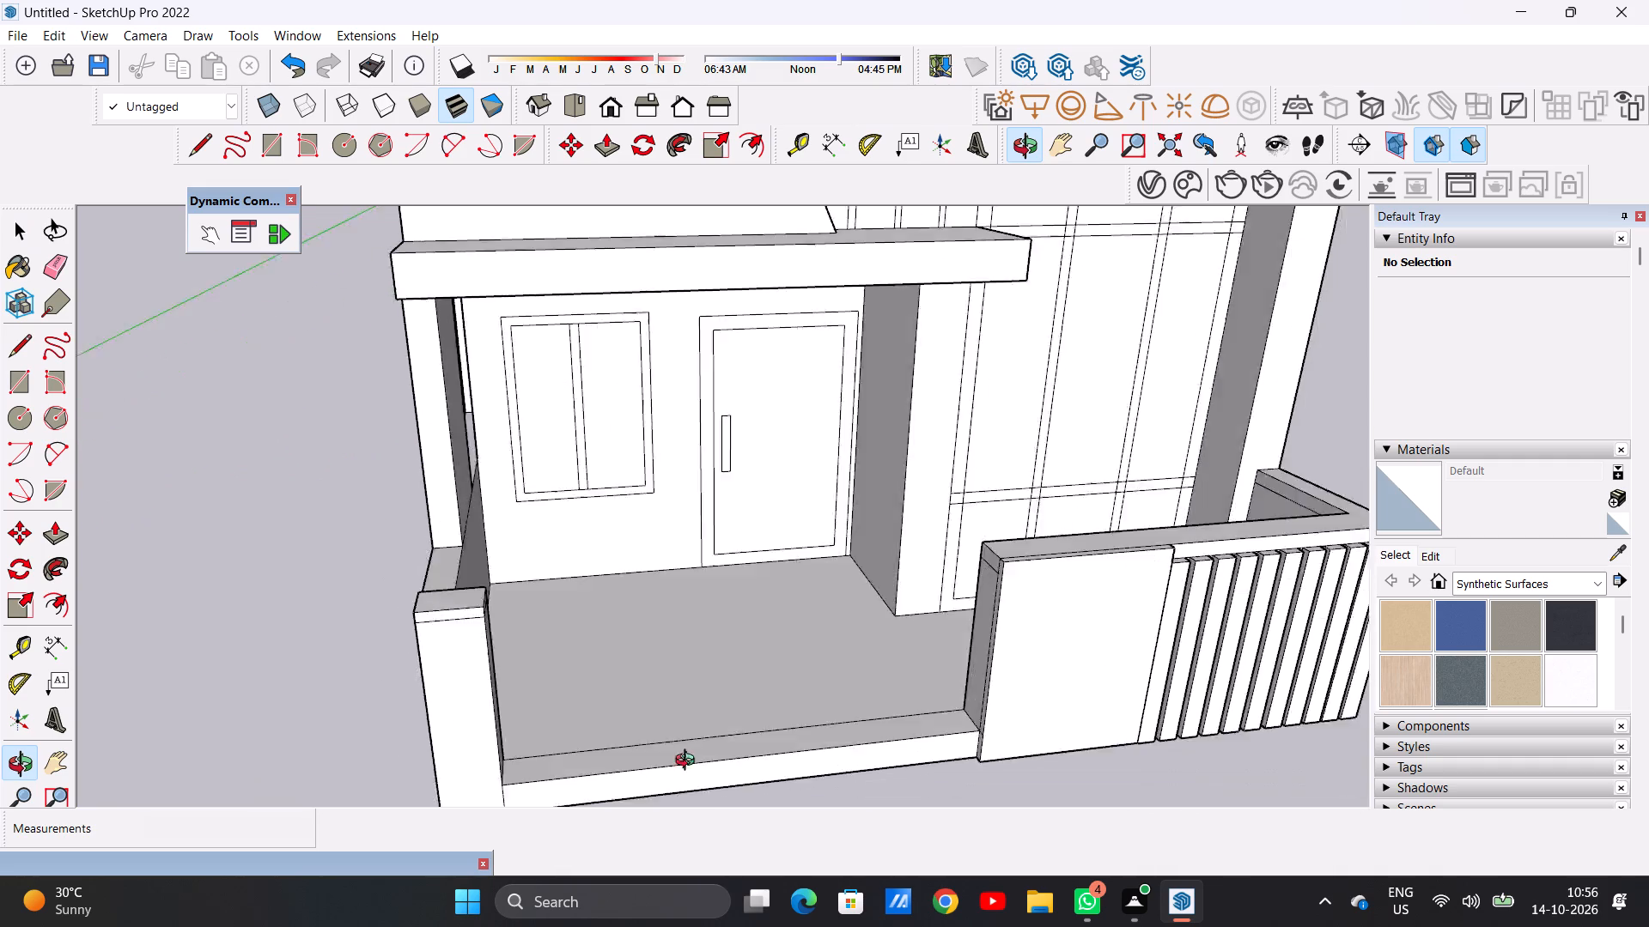
pyautogui.moveTo(689, 762); pyautogui.dragTo(844, 705, button='middle')
pyautogui.scroll(3, 1005, 569)
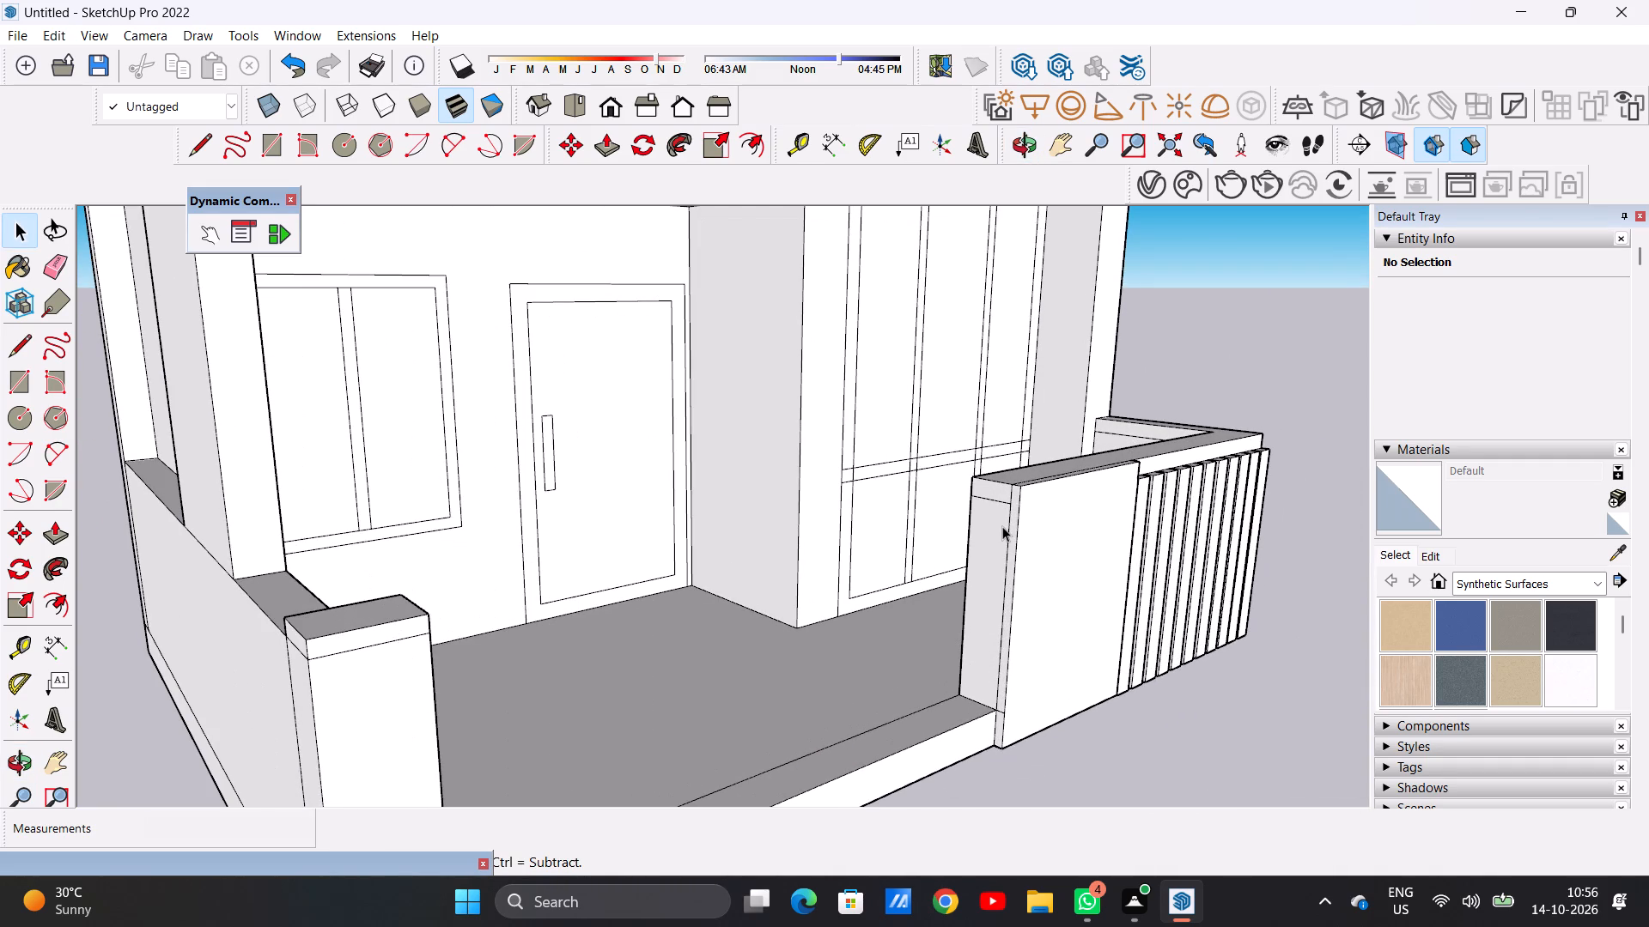
pyautogui.scroll(-4, 979, 531)
pyautogui.moveTo(993, 628); pyautogui.dragTo(520, 715, button='middle')
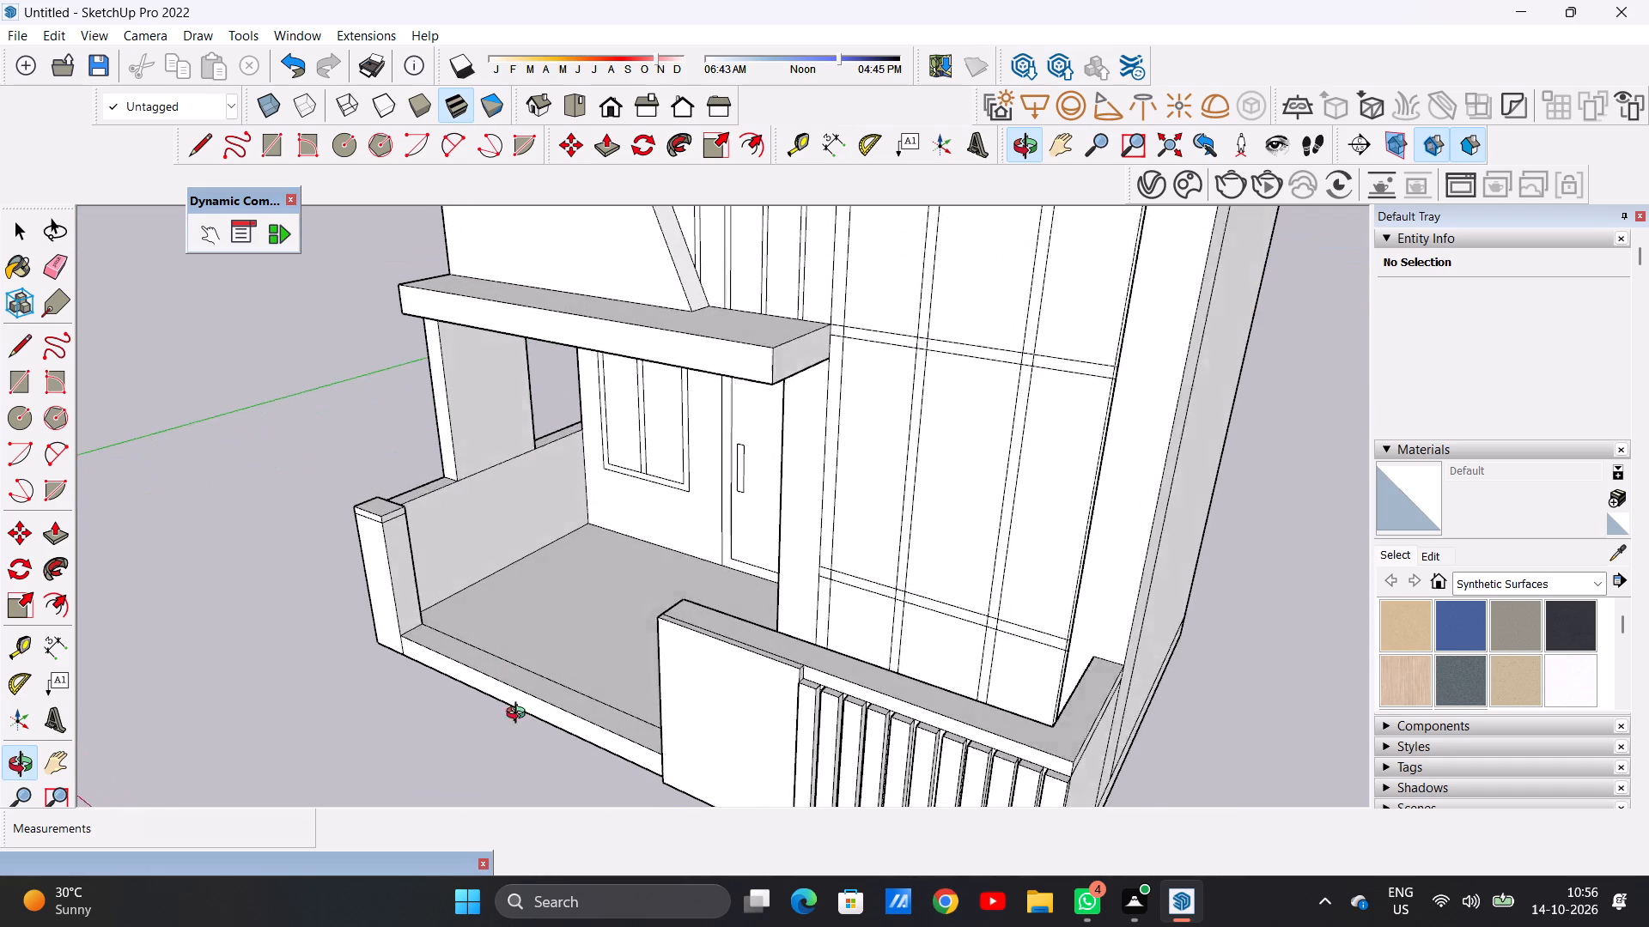
pyautogui.moveTo(520, 715); pyautogui.dragTo(530, 730, button='middle')
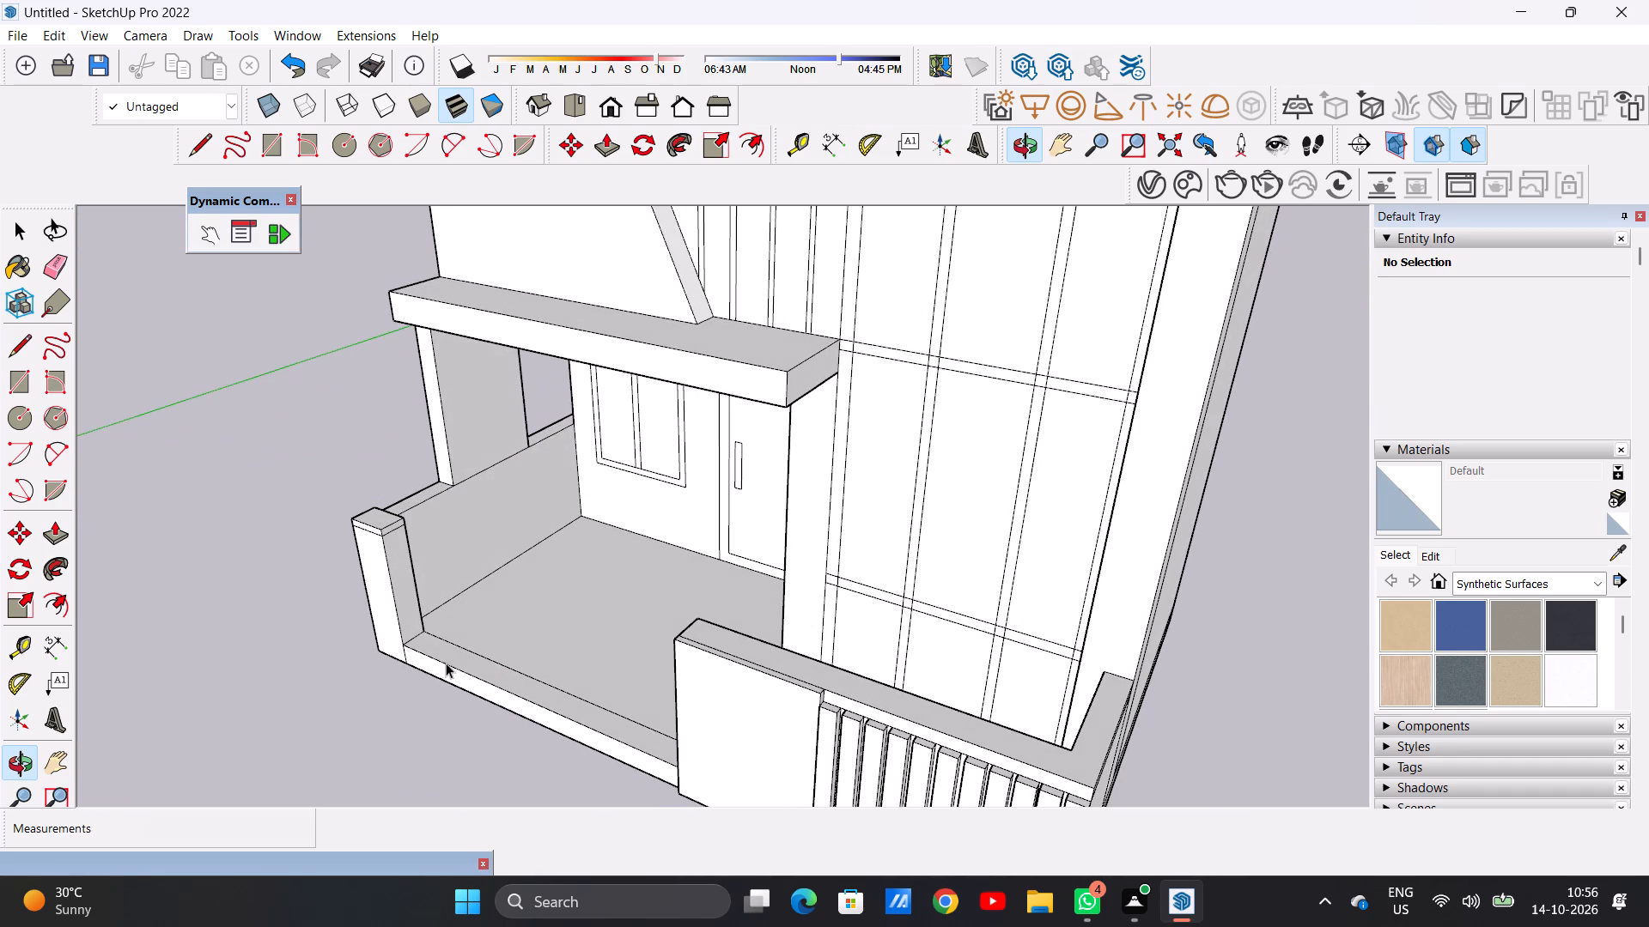
# Draw an upright rectangle about 5 7/8" by 3' 9 7/8" on the corner pier's inner face, rising from the porch kerb.
pyautogui.scroll(6, 418, 616)
pyautogui.moveTo(411, 631); pyautogui.dragTo(338, 576, button='middle')
pyautogui.scroll(4, 417, 588)
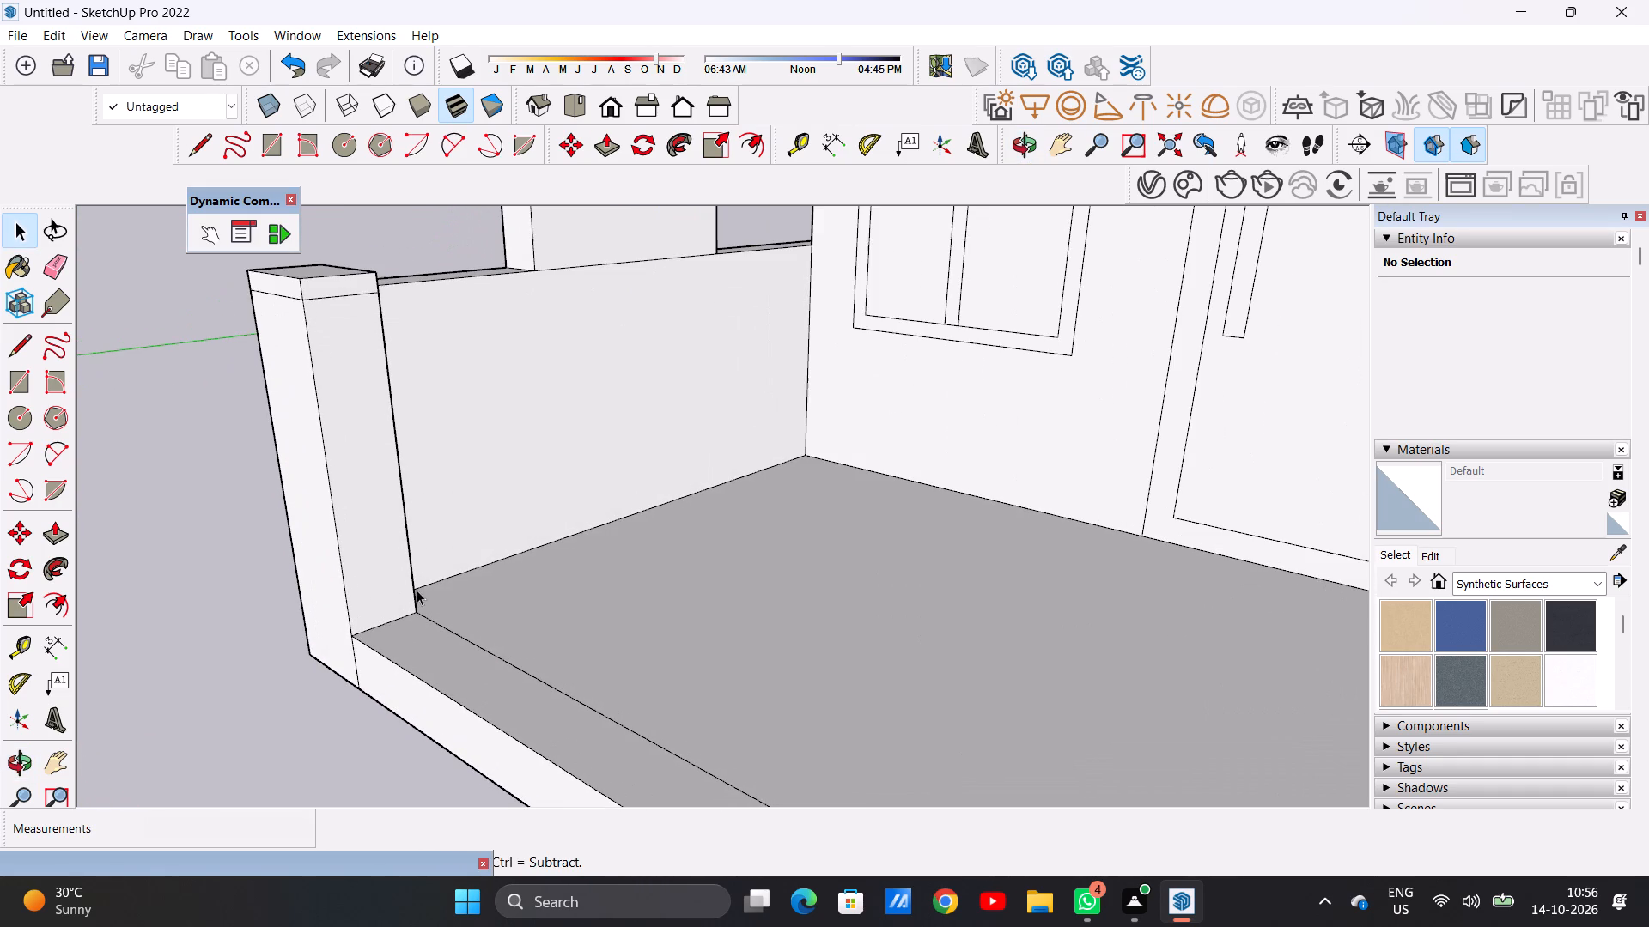
pyautogui.press('r')
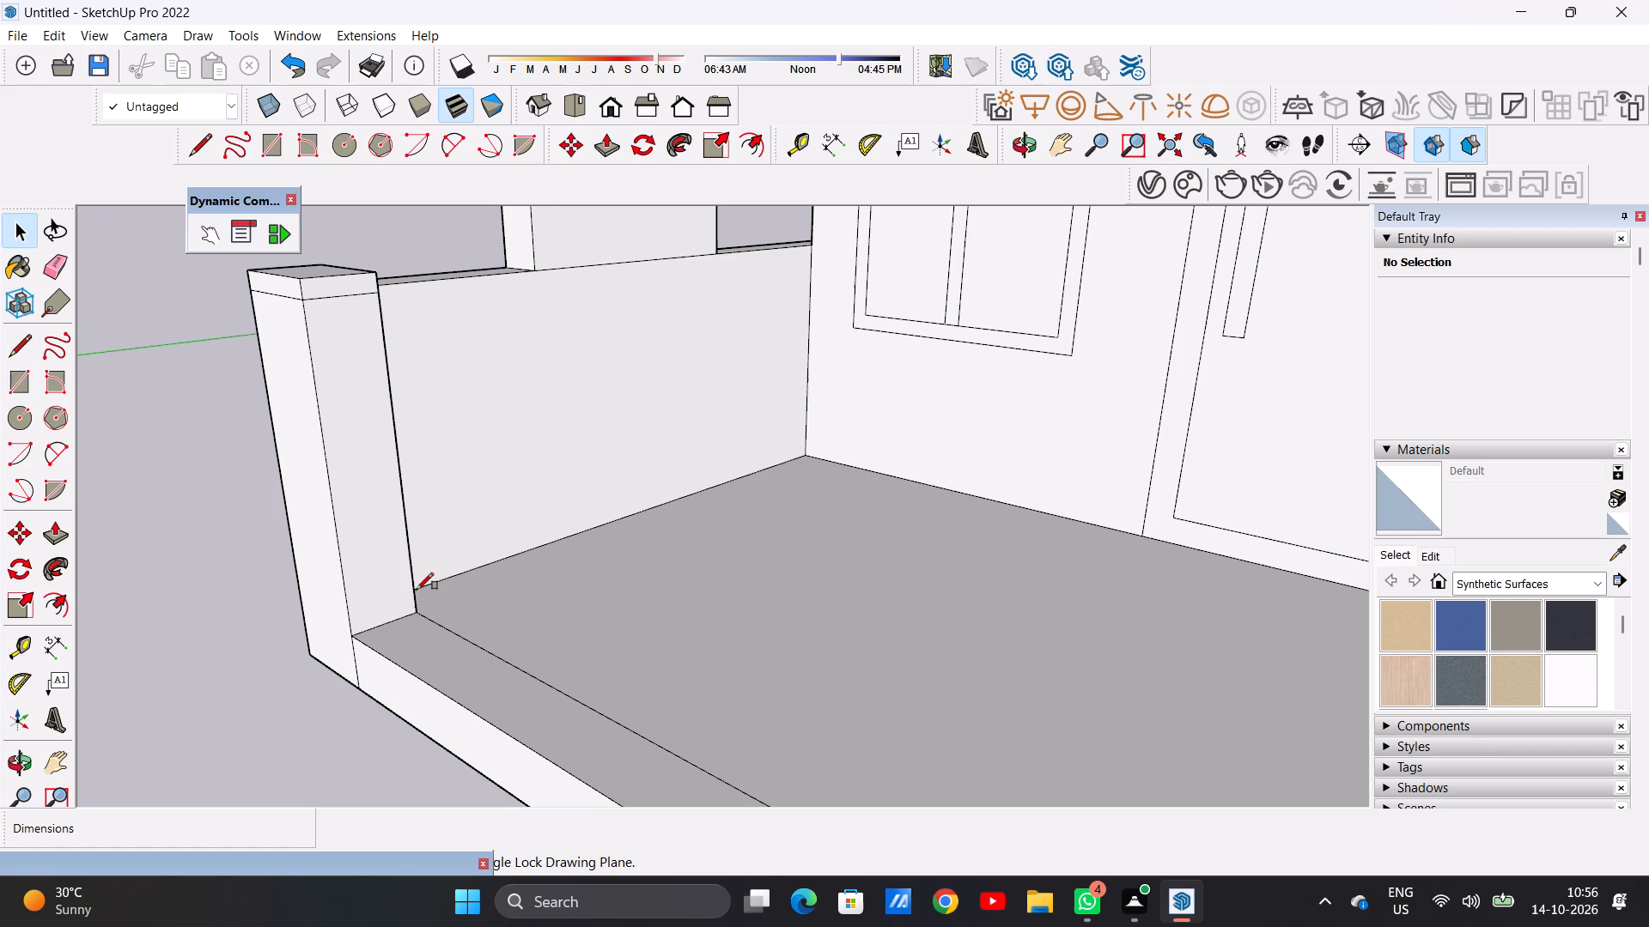
pyautogui.moveTo(482, 668); pyautogui.dragTo(339, 678, button='middle')
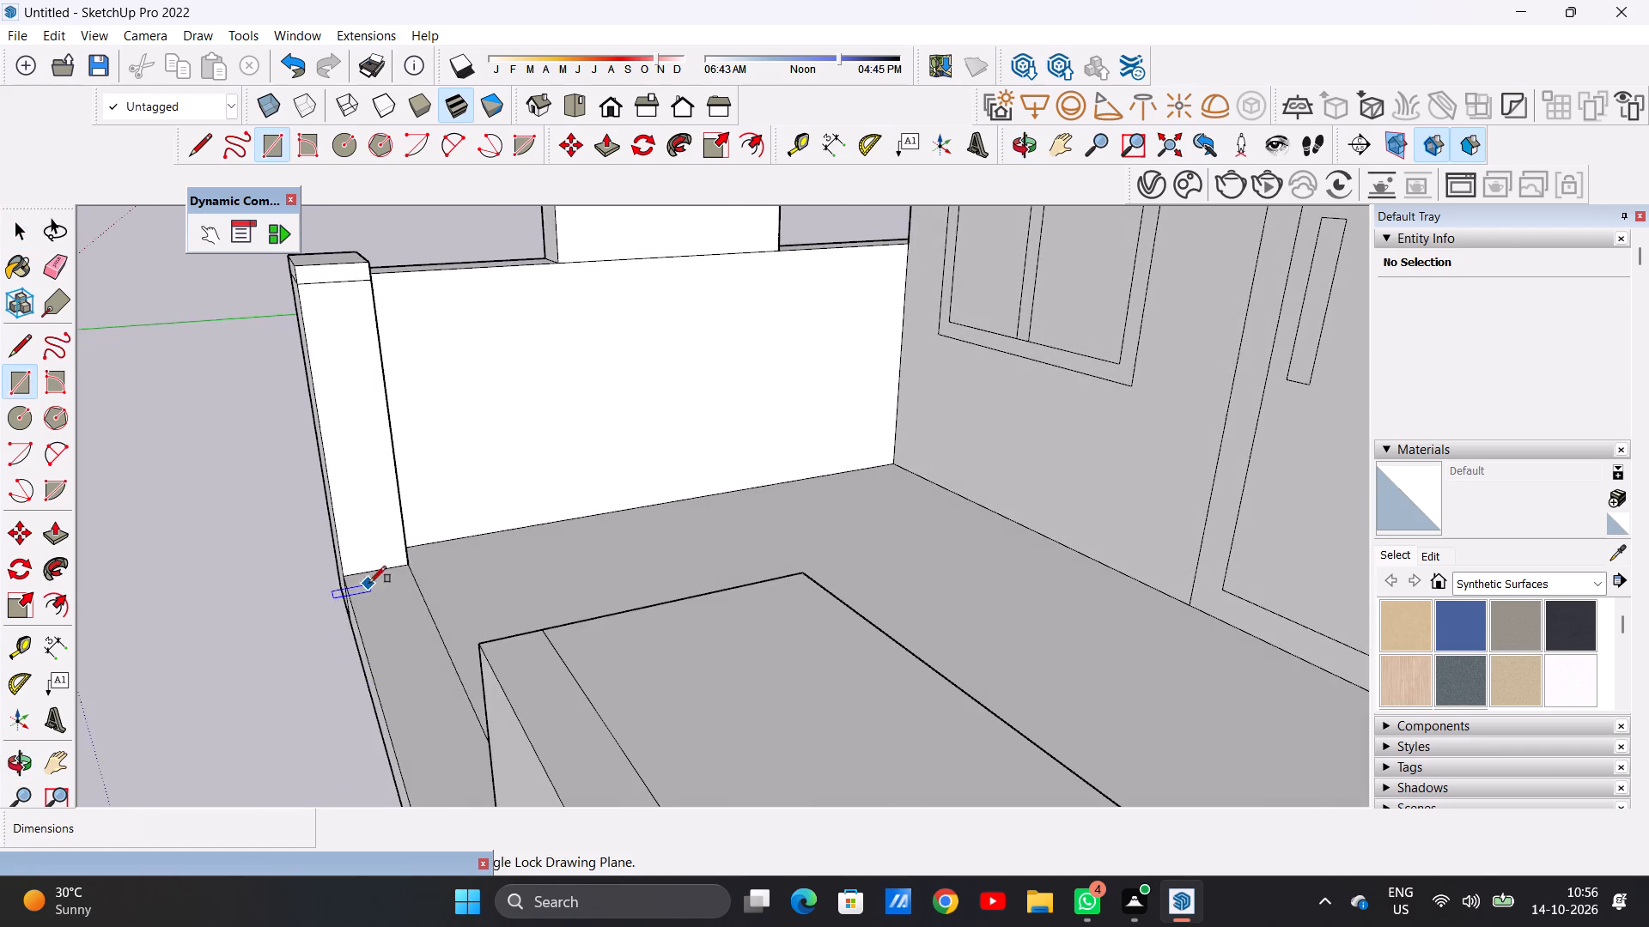
pyautogui.scroll(5, 372, 579)
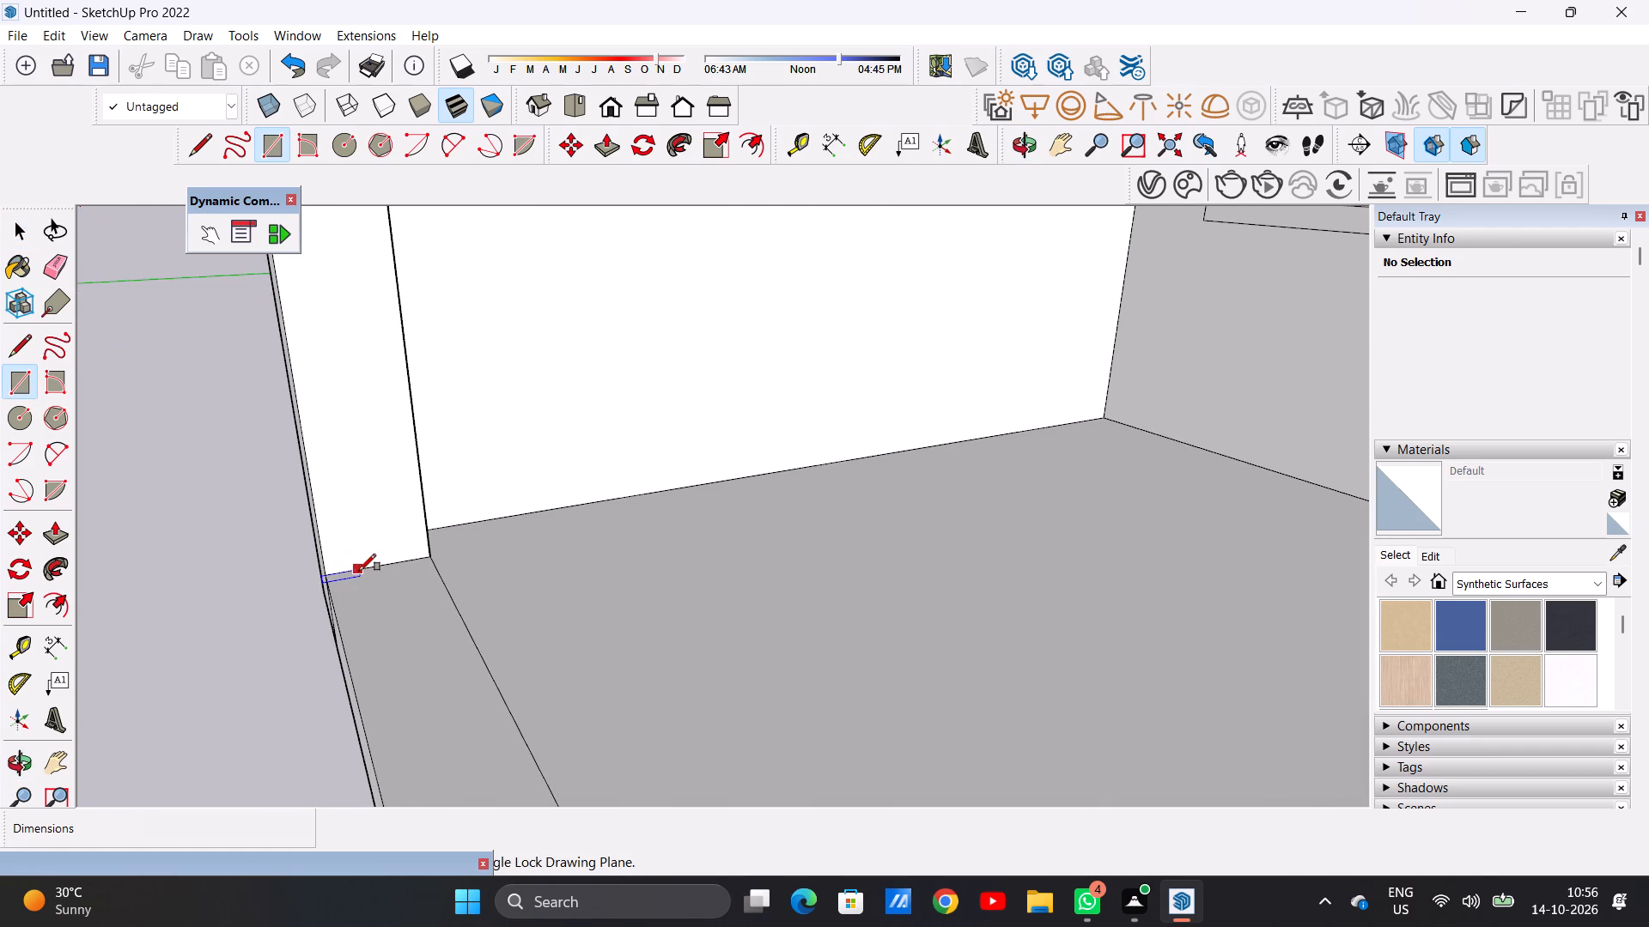
pyautogui.click(348, 570)
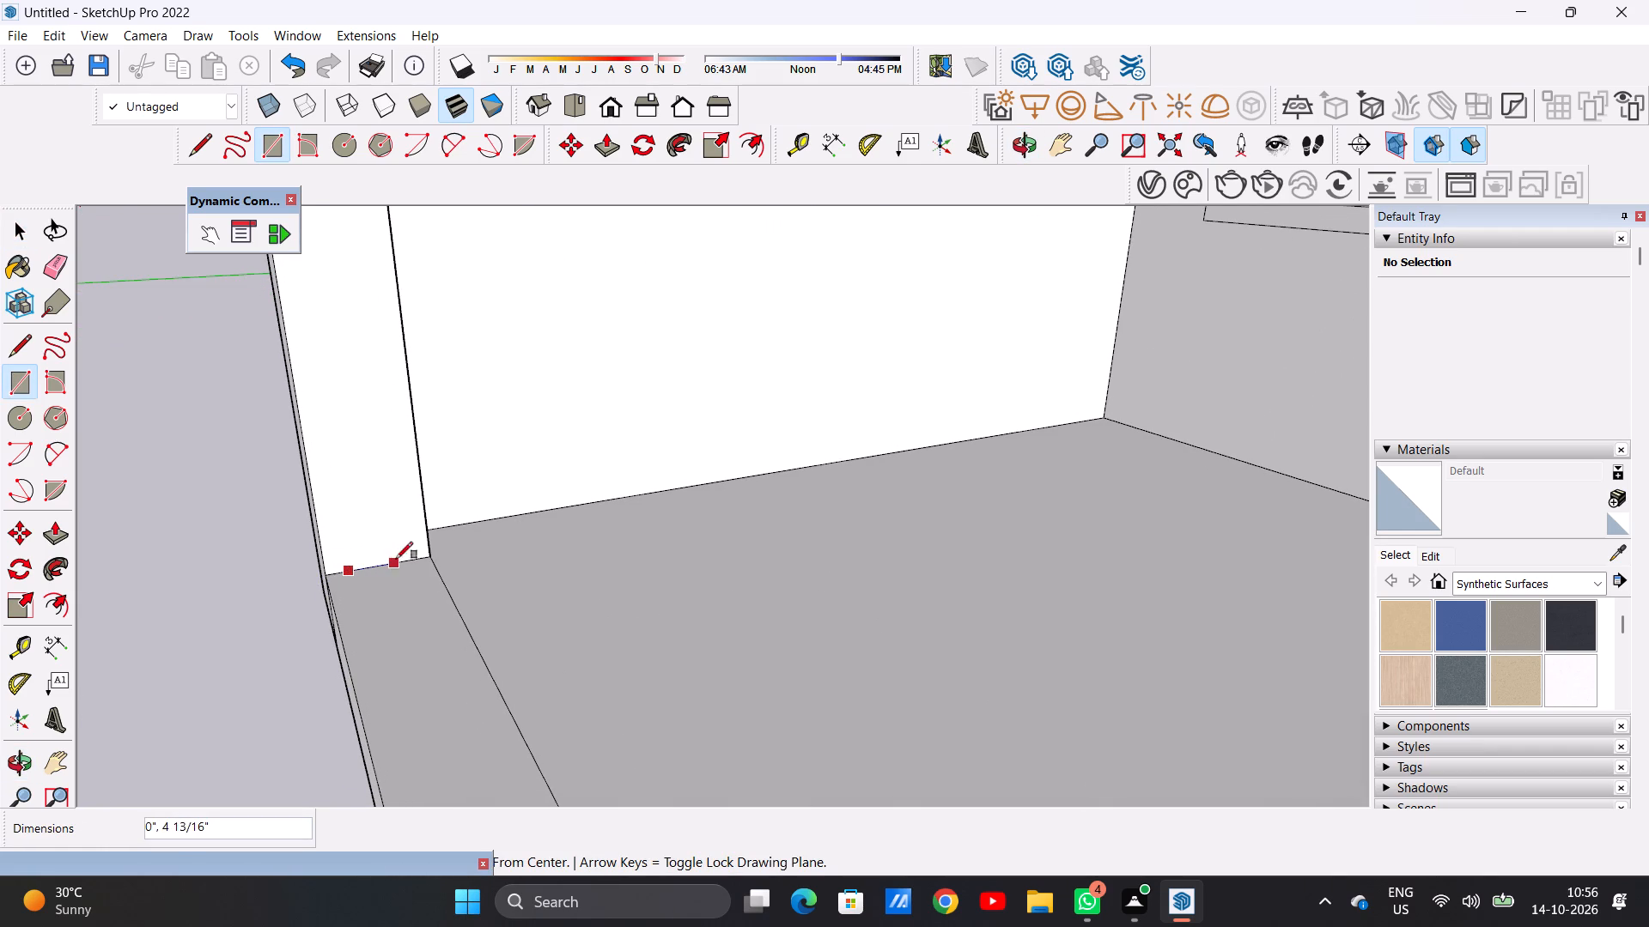
pyautogui.click(406, 556)
pyautogui.scroll(-7, 405, 507)
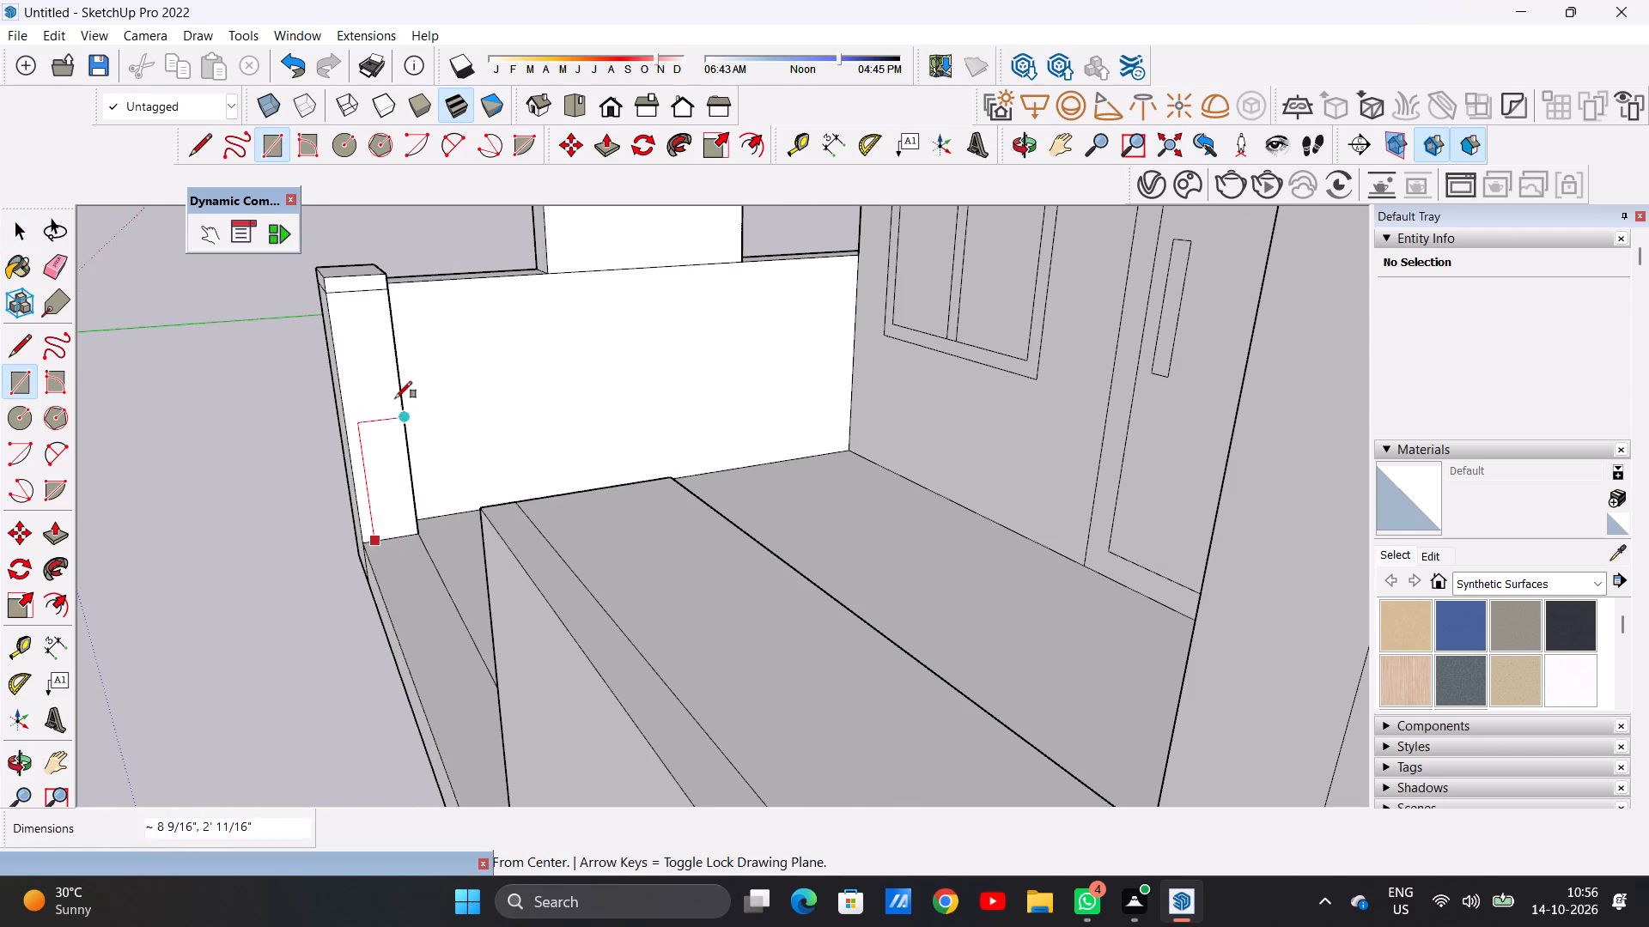
pyautogui.click(375, 309)
pyautogui.press('space')
# Push/Pull the pier rectangle about 11' 1/4" across the porch opening to meet the end of the plain panel wall.
pyautogui.scroll(-8, 370, 456)
pyautogui.moveTo(358, 500); pyautogui.dragTo(599, 543, button='middle')
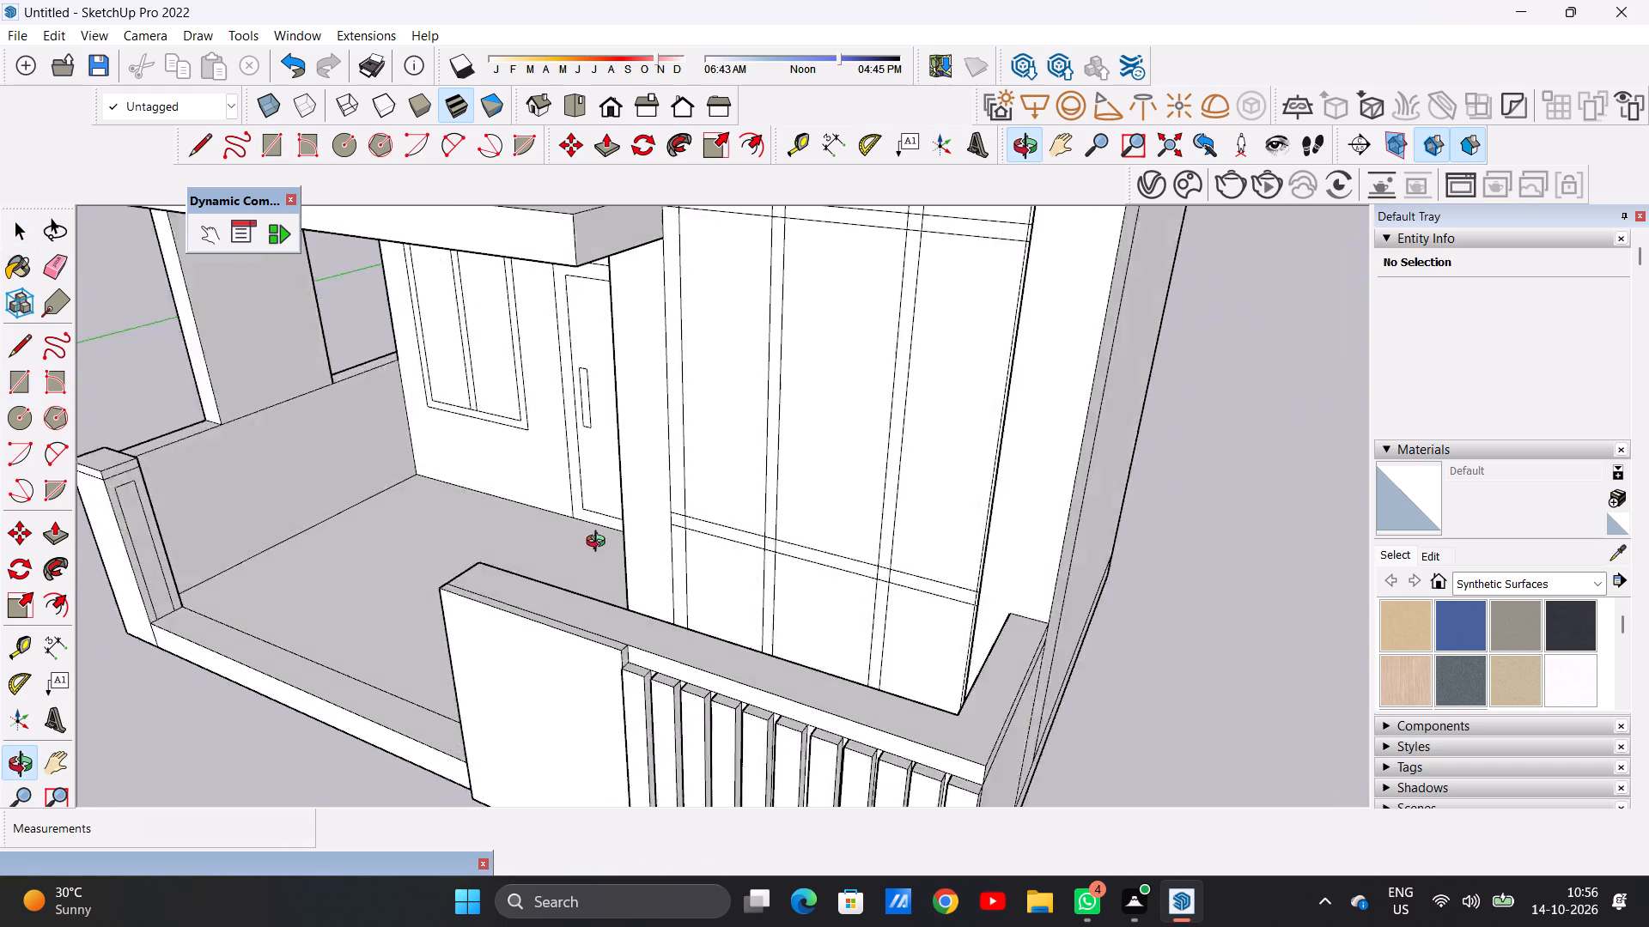
pyautogui.moveTo(599, 543); pyautogui.dragTo(636, 547, button='middle')
pyautogui.press('p')
pyautogui.scroll(-6, 535, 419)
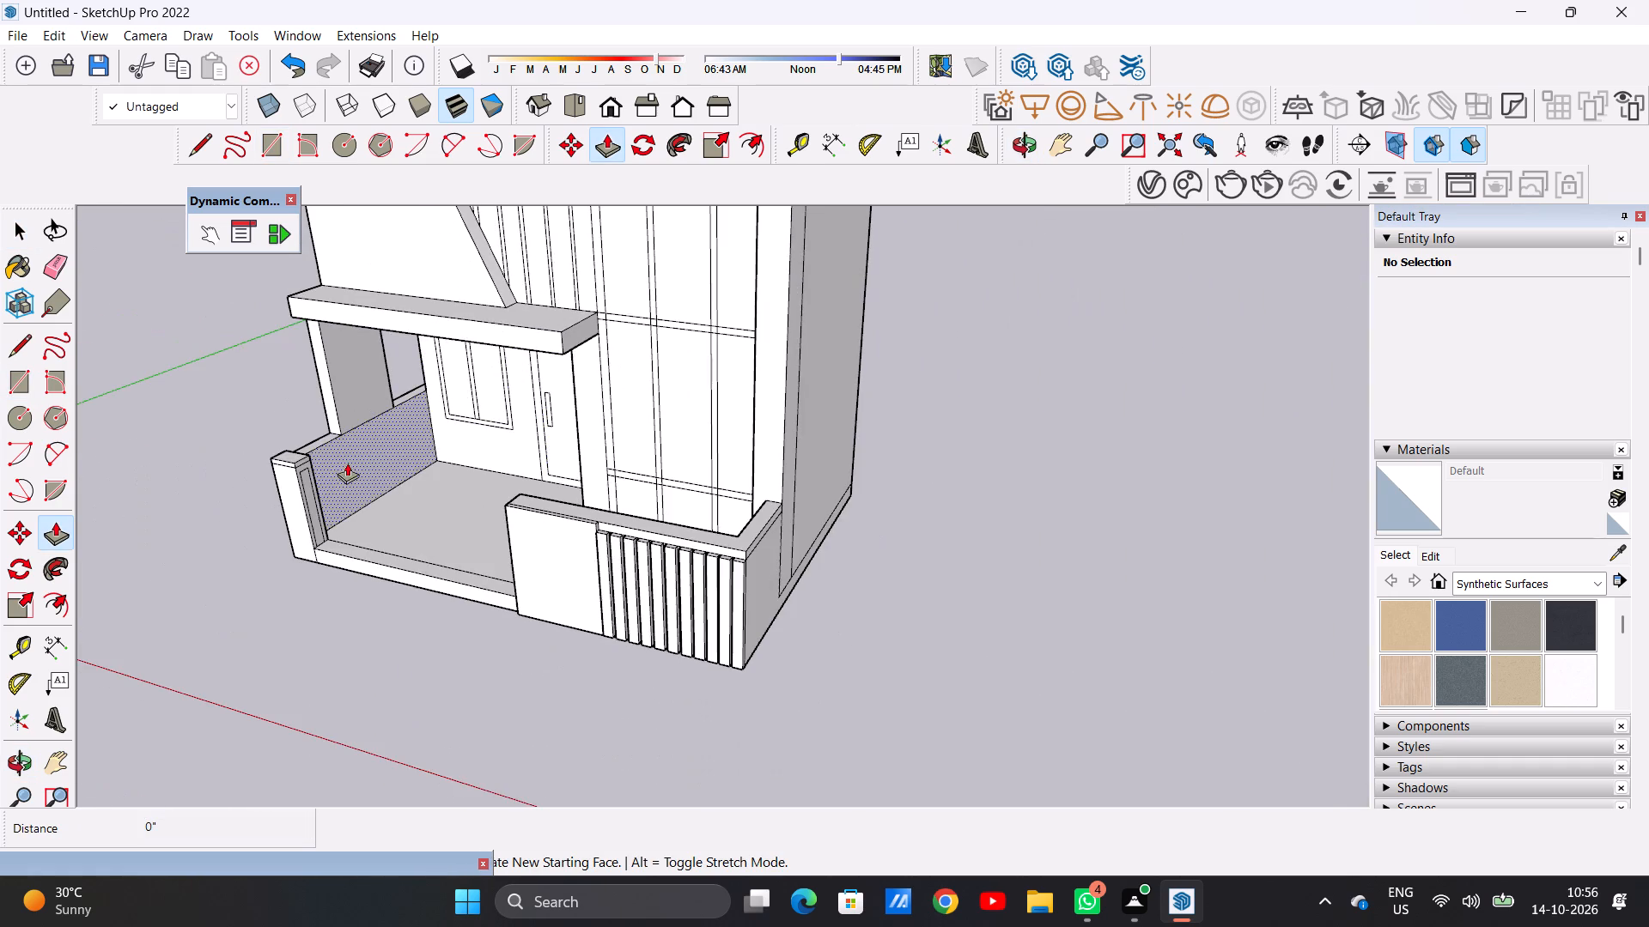
pyautogui.scroll(13, 338, 471)
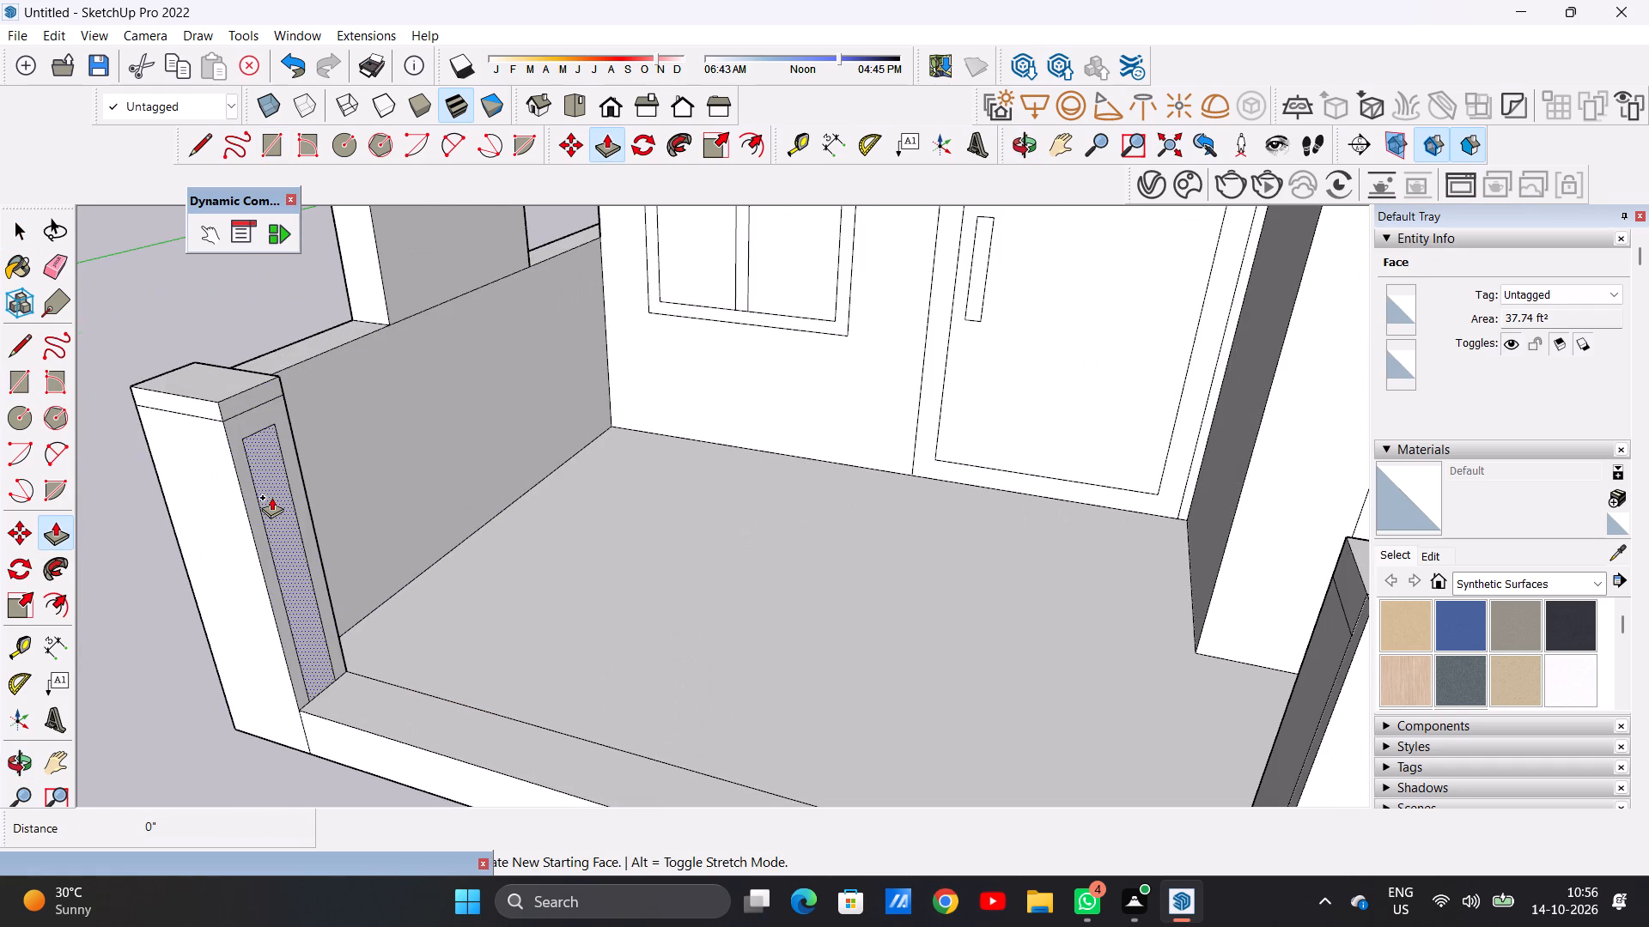
pyautogui.click(271, 497)
pyautogui.scroll(-8, 462, 540)
pyautogui.moveTo(576, 573); pyautogui.dragTo(587, 576, button='middle')
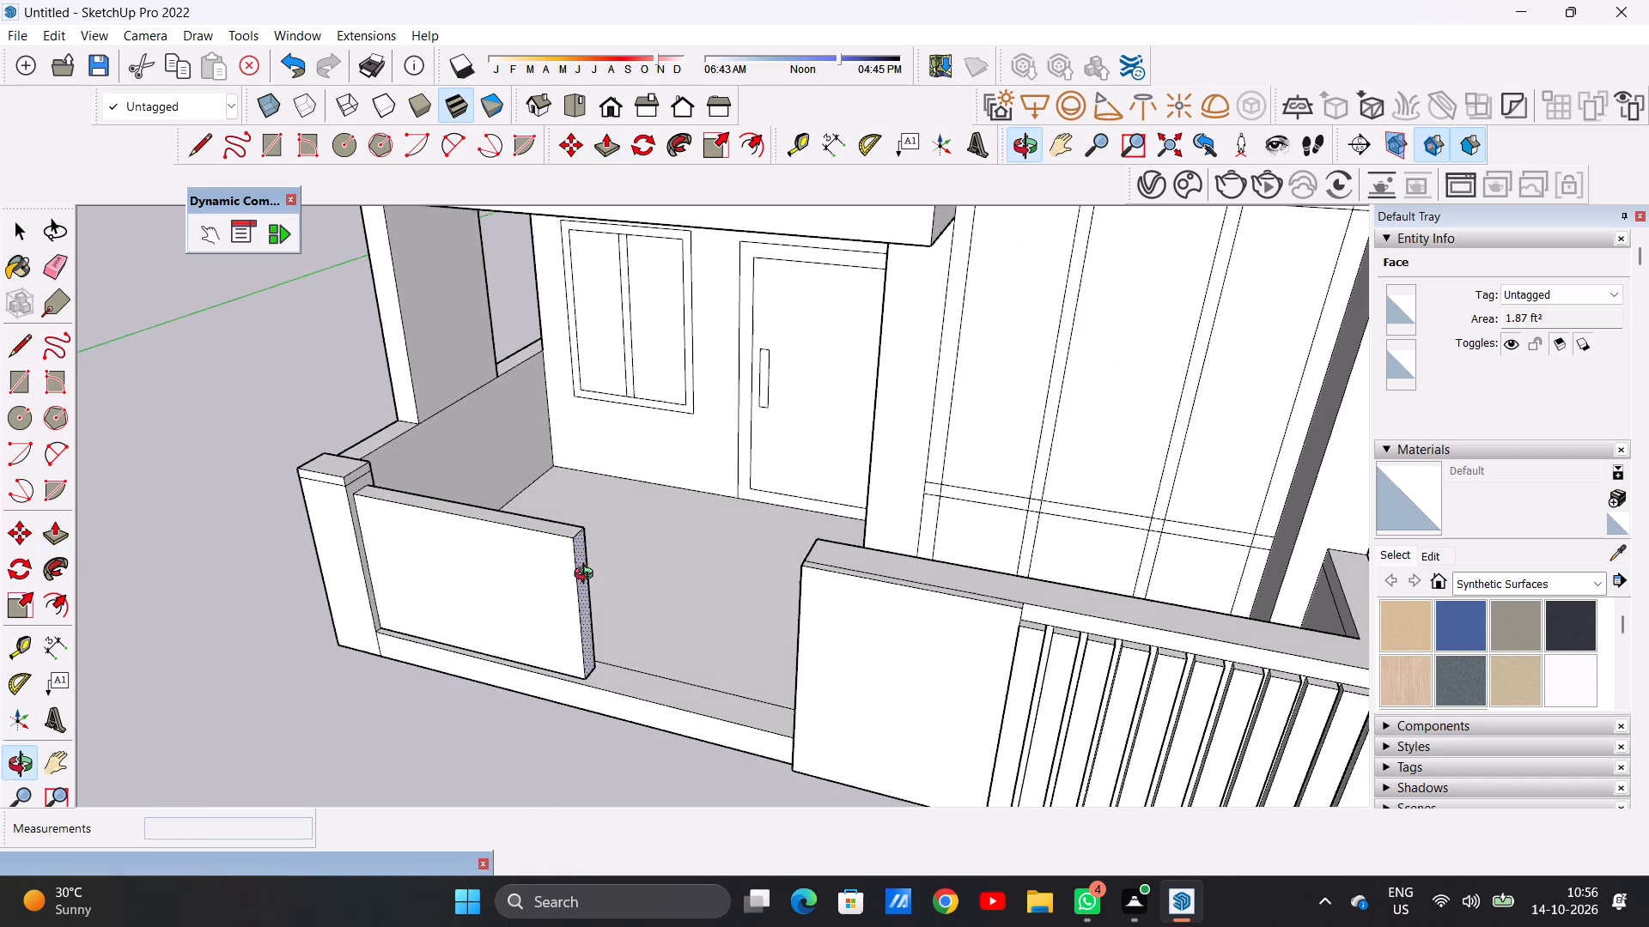
pyautogui.moveTo(587, 576); pyautogui.dragTo(967, 503, button='middle')
pyautogui.scroll(10, 954, 493)
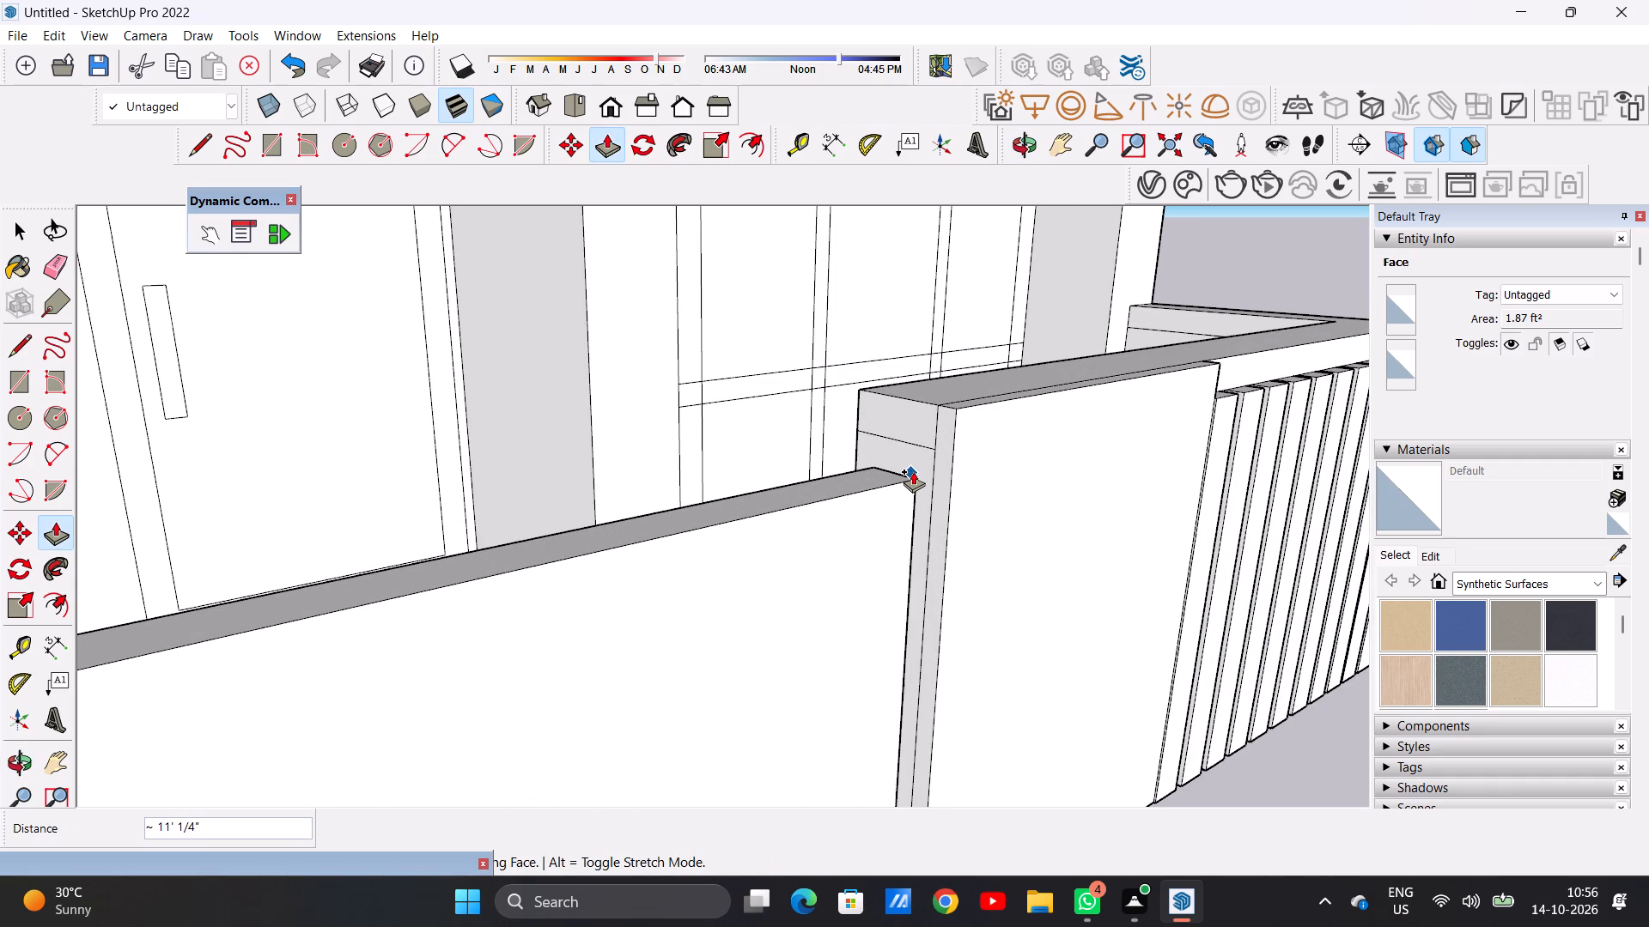
pyautogui.click(913, 471)
pyautogui.press('space')
# Examine the new low wall closing the porch front together with the rest of the facade.
pyautogui.scroll(-13, 661, 513)
pyautogui.moveTo(766, 643); pyautogui.dragTo(587, 634, button='middle')
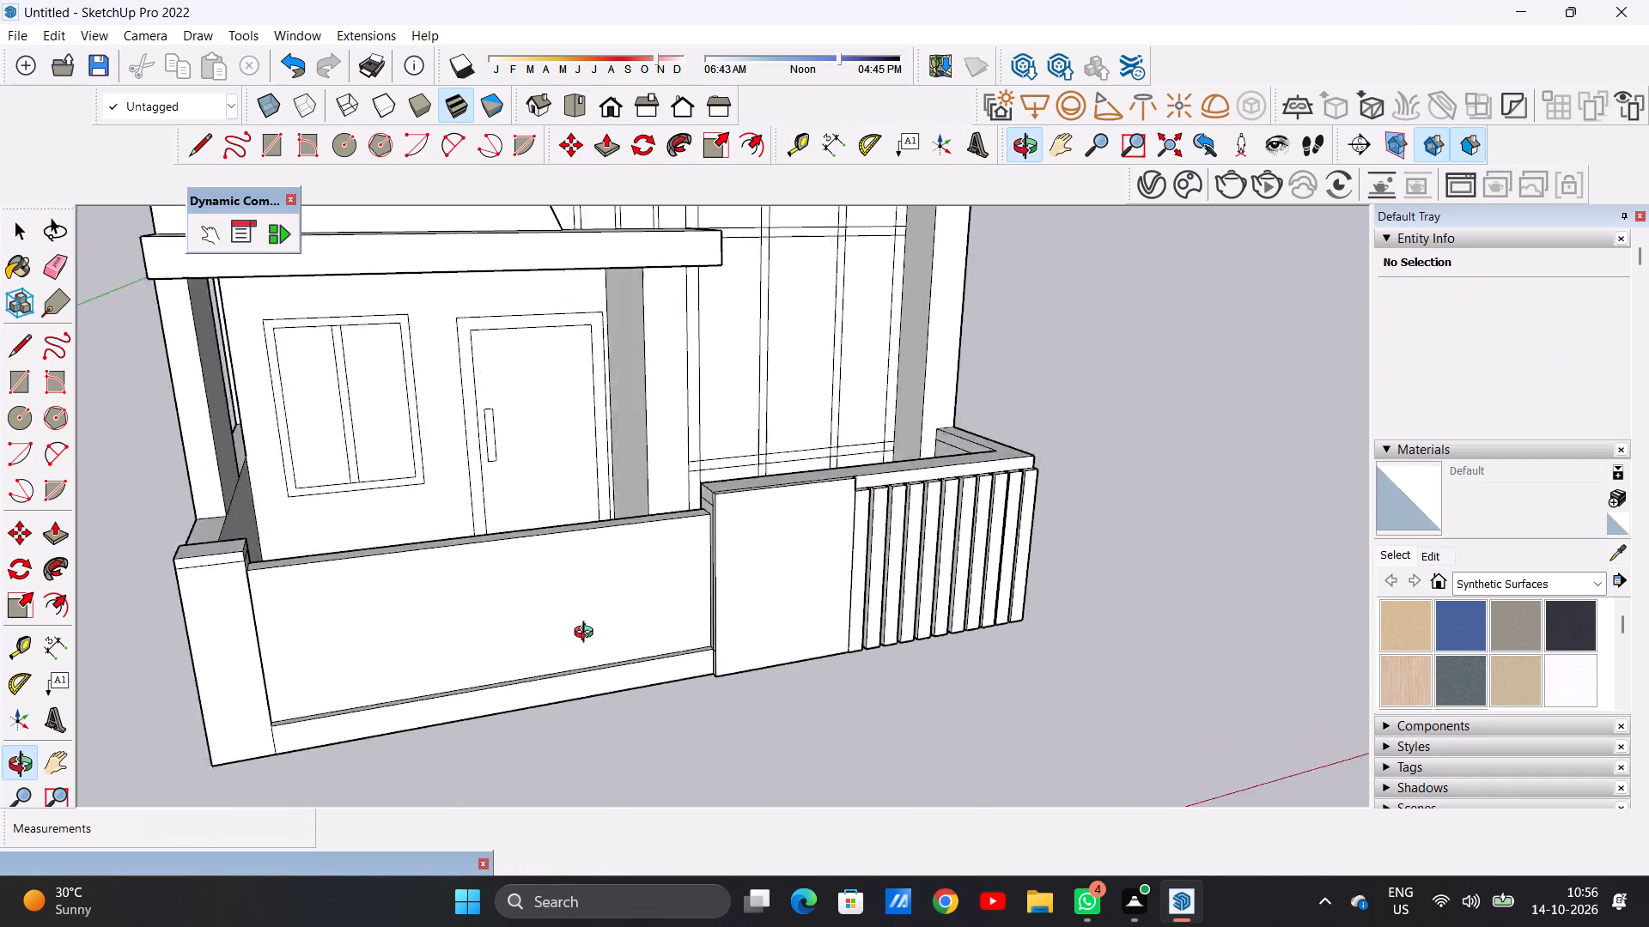
pyautogui.moveTo(587, 634); pyautogui.dragTo(569, 613, button='middle')
pyautogui.scroll(-11, 596, 648)
pyautogui.moveTo(579, 663); pyautogui.dragTo(568, 596, button='middle')
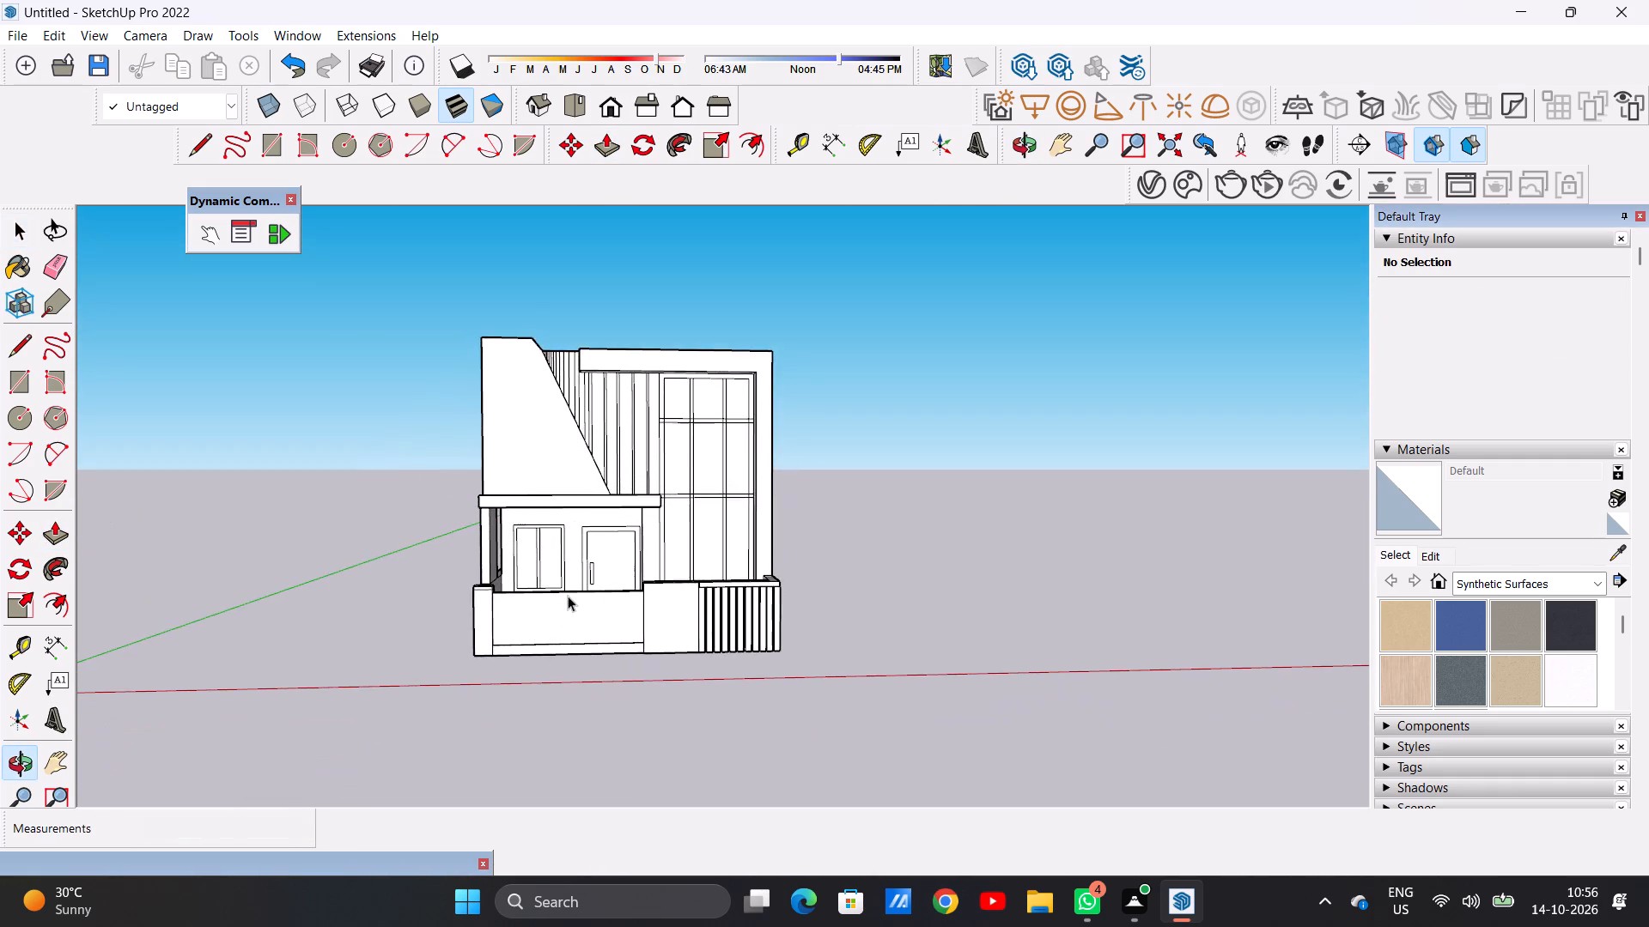
pyautogui.scroll(11, 565, 618)
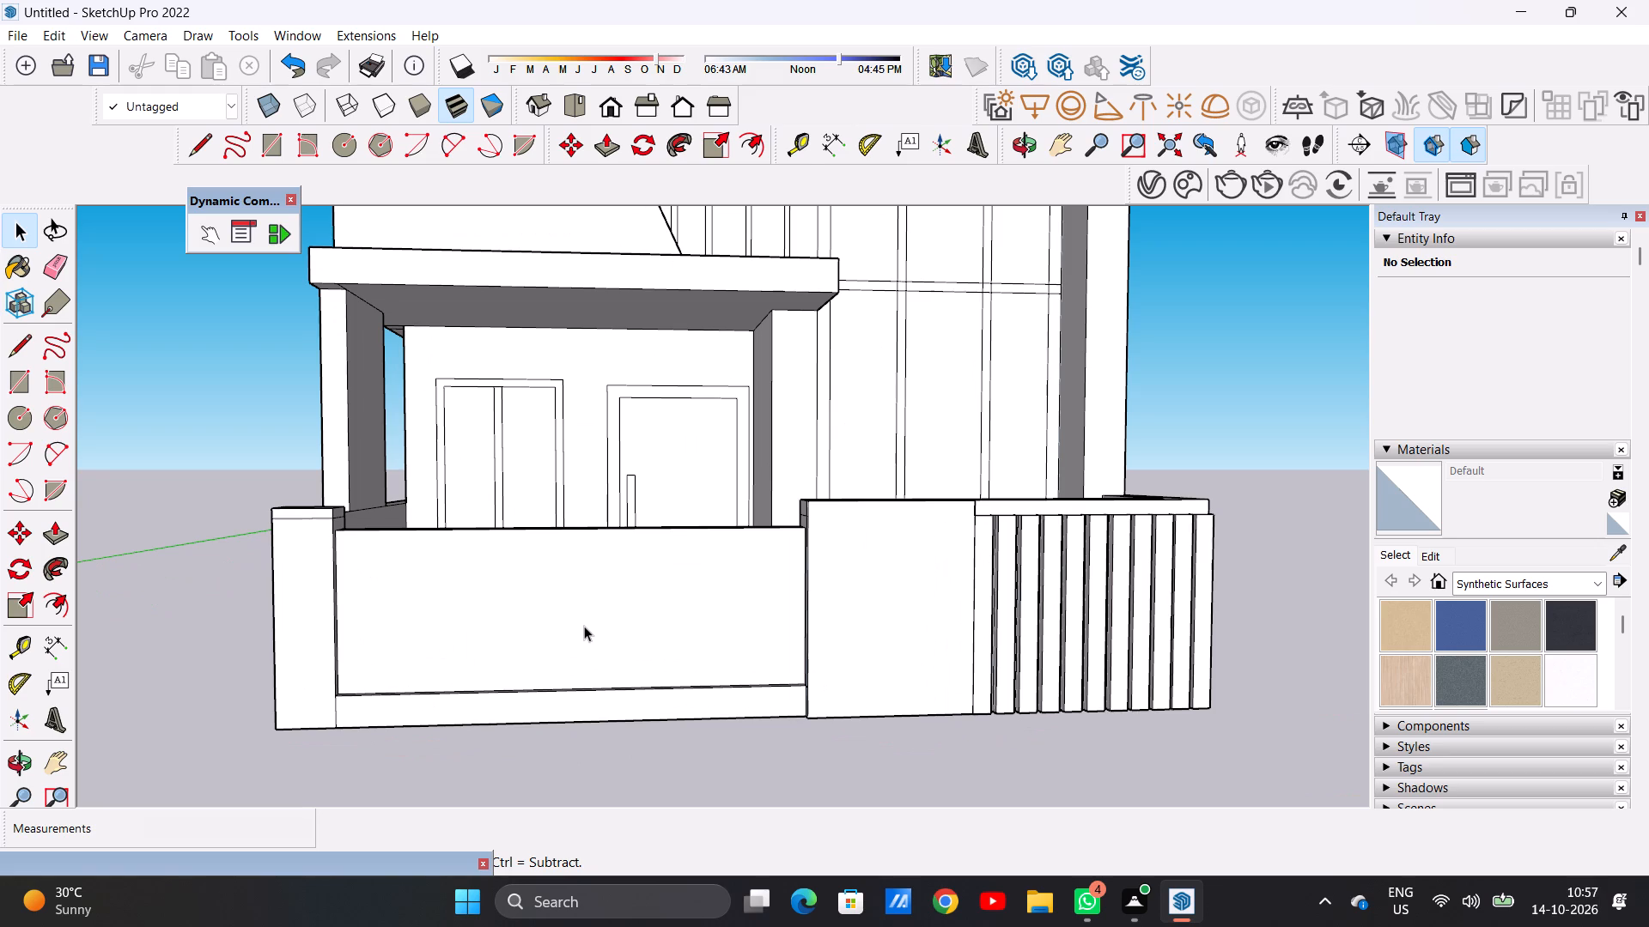
pyautogui.scroll(1, 584, 626)
pyautogui.scroll(-3, 630, 603)
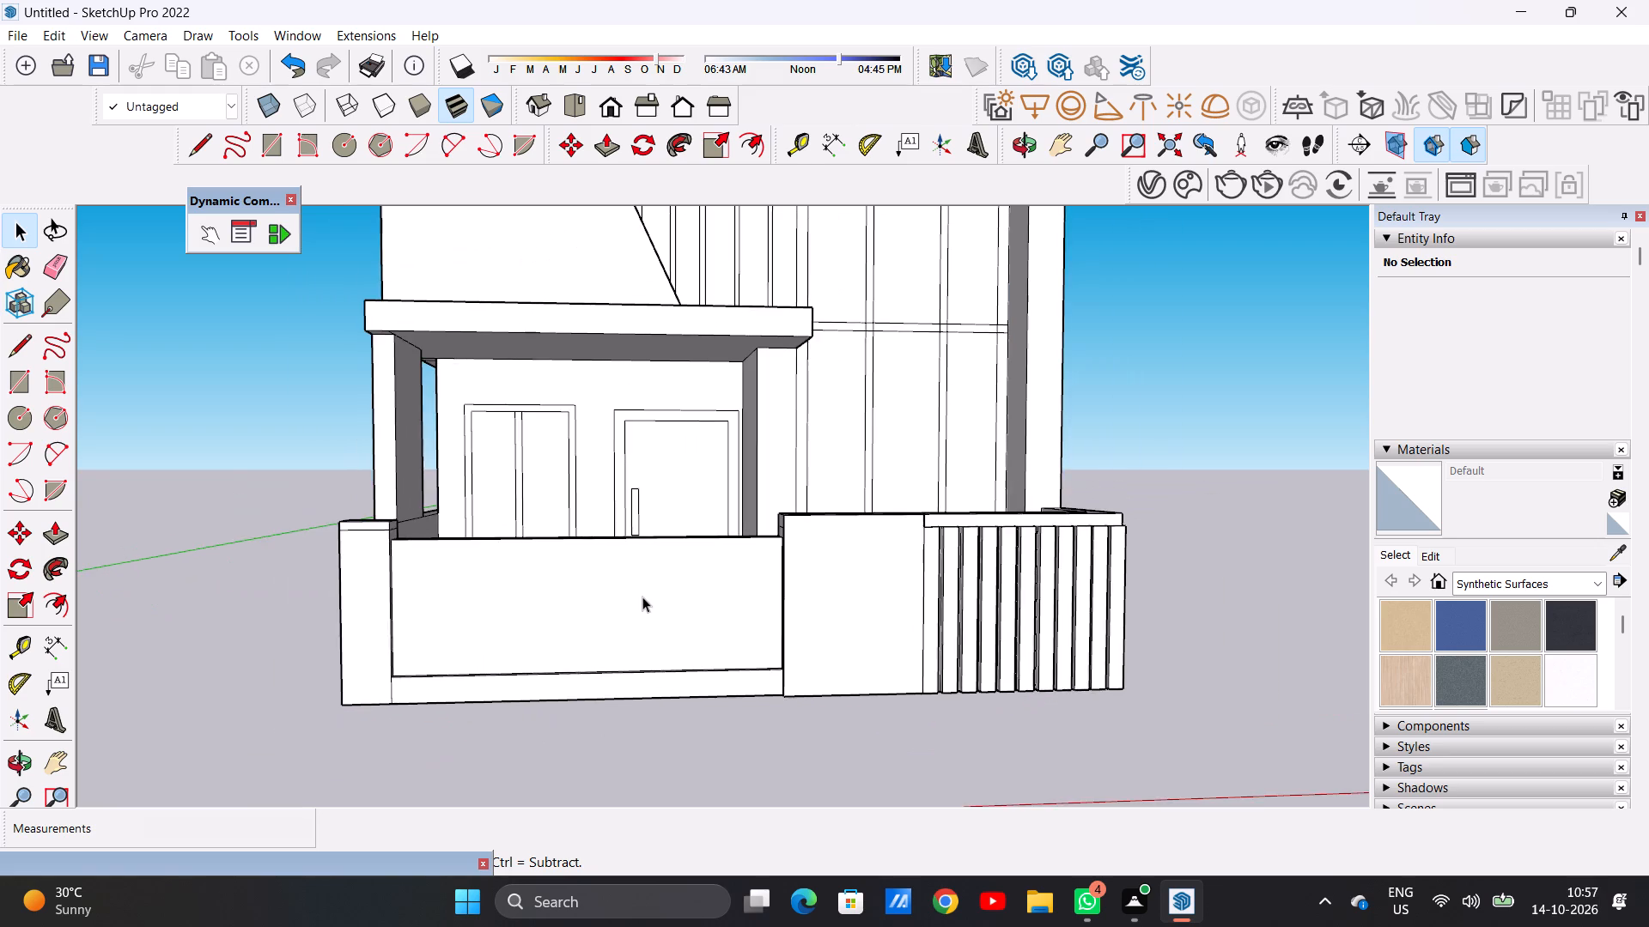
# Start the Line tool for drawing on the front face of the new low porch wall.
pyautogui.moveTo(623, 603); pyautogui.dragTo(583, 725, button='middle')
pyautogui.scroll(7, 570, 680)
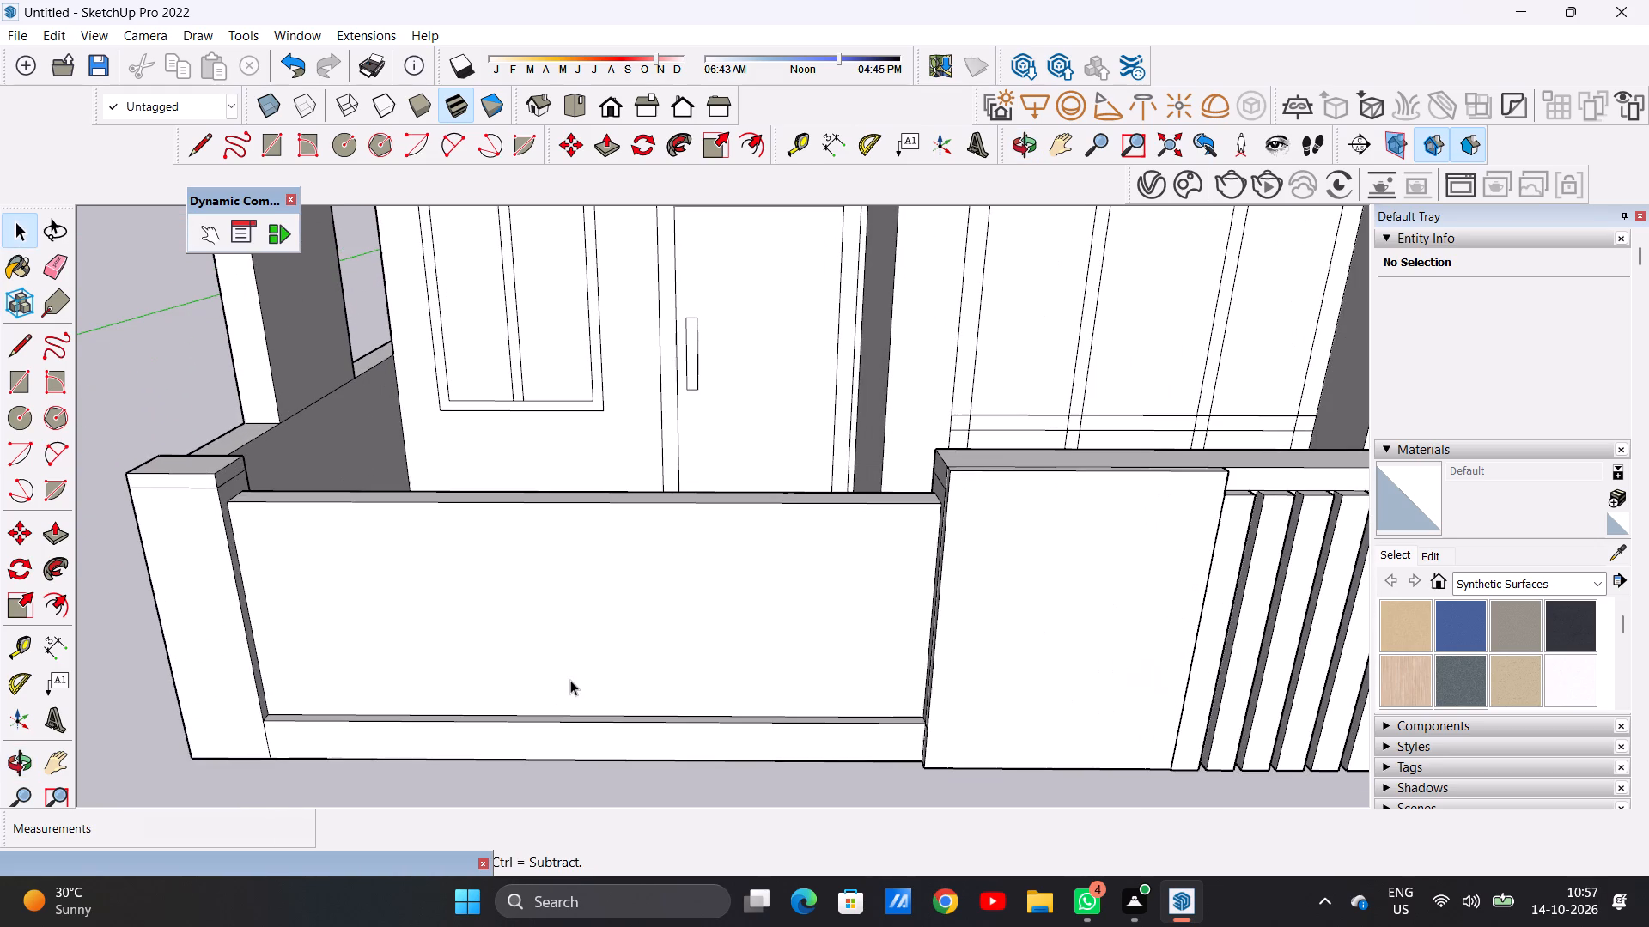
pyautogui.press('l')
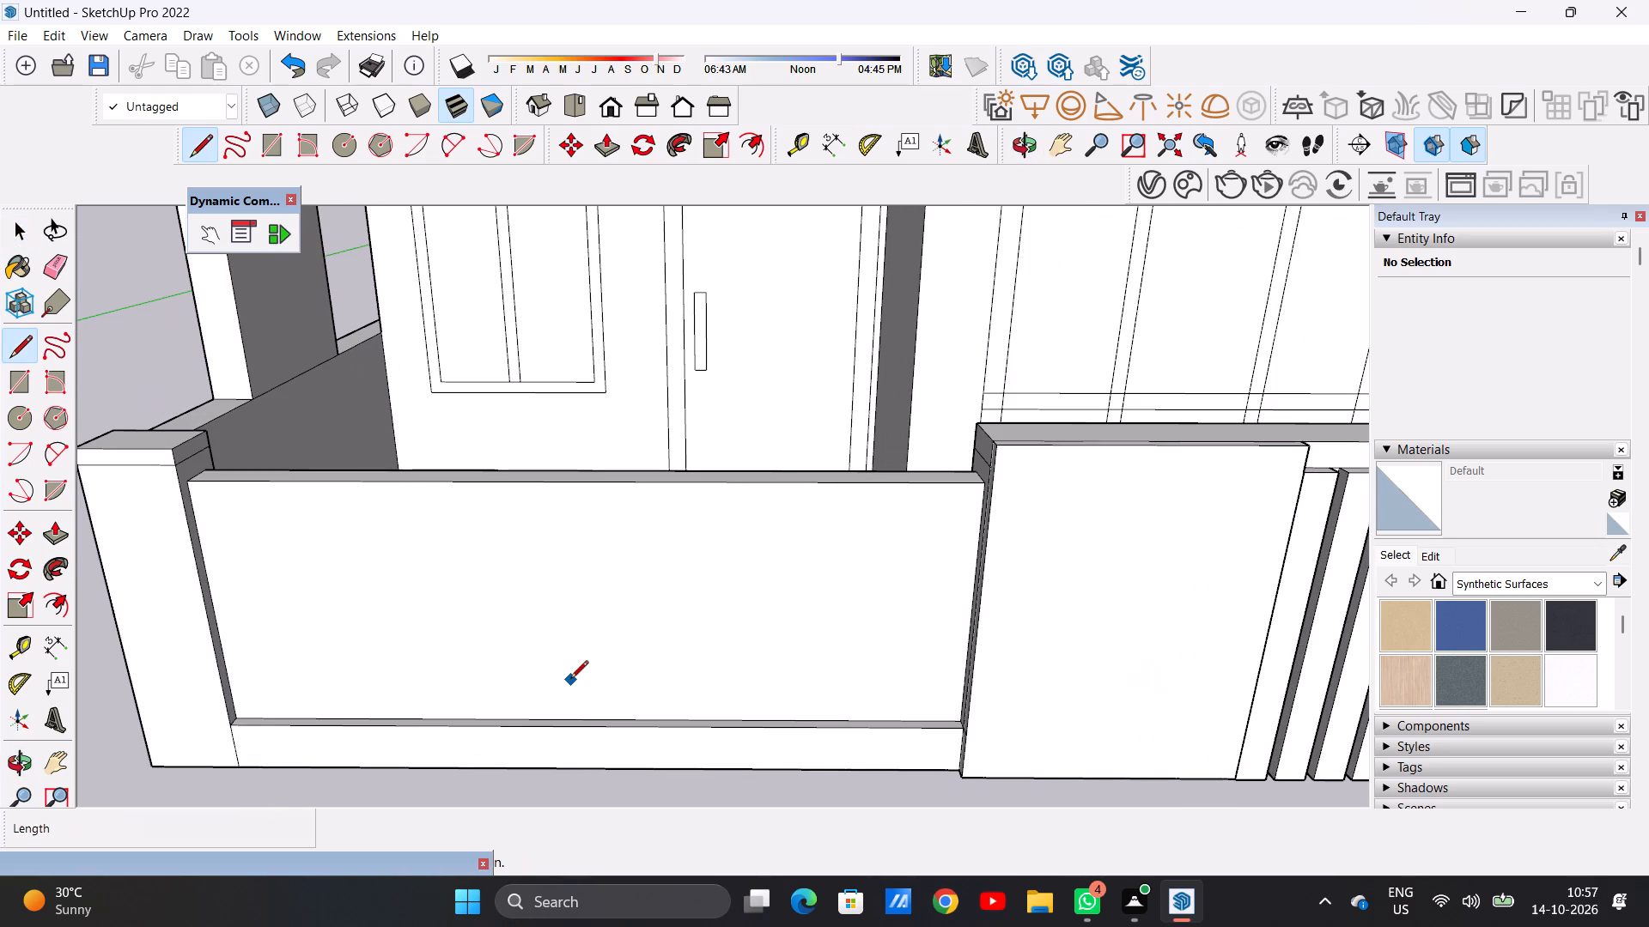
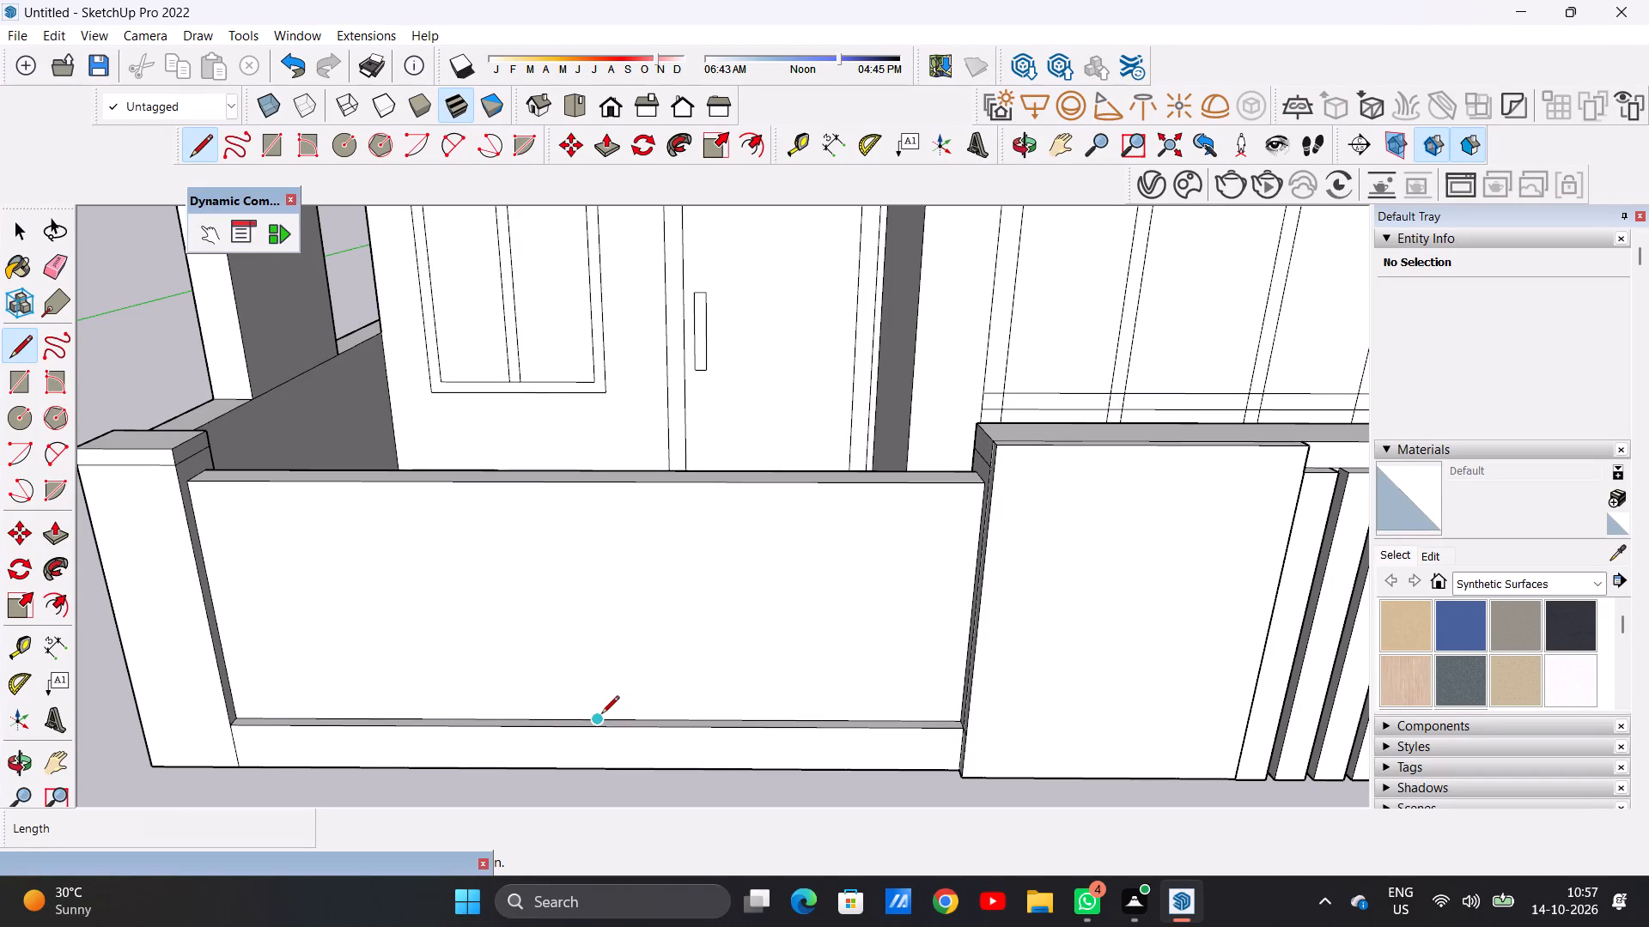
# Draw two closely spaced vertical lines, each about 3' 9 7/8" long, down the recessed front panel of the low porch wall.
pyautogui.scroll(-4, 747, 674)
pyautogui.moveTo(731, 696); pyautogui.dragTo(721, 570, button='middle')
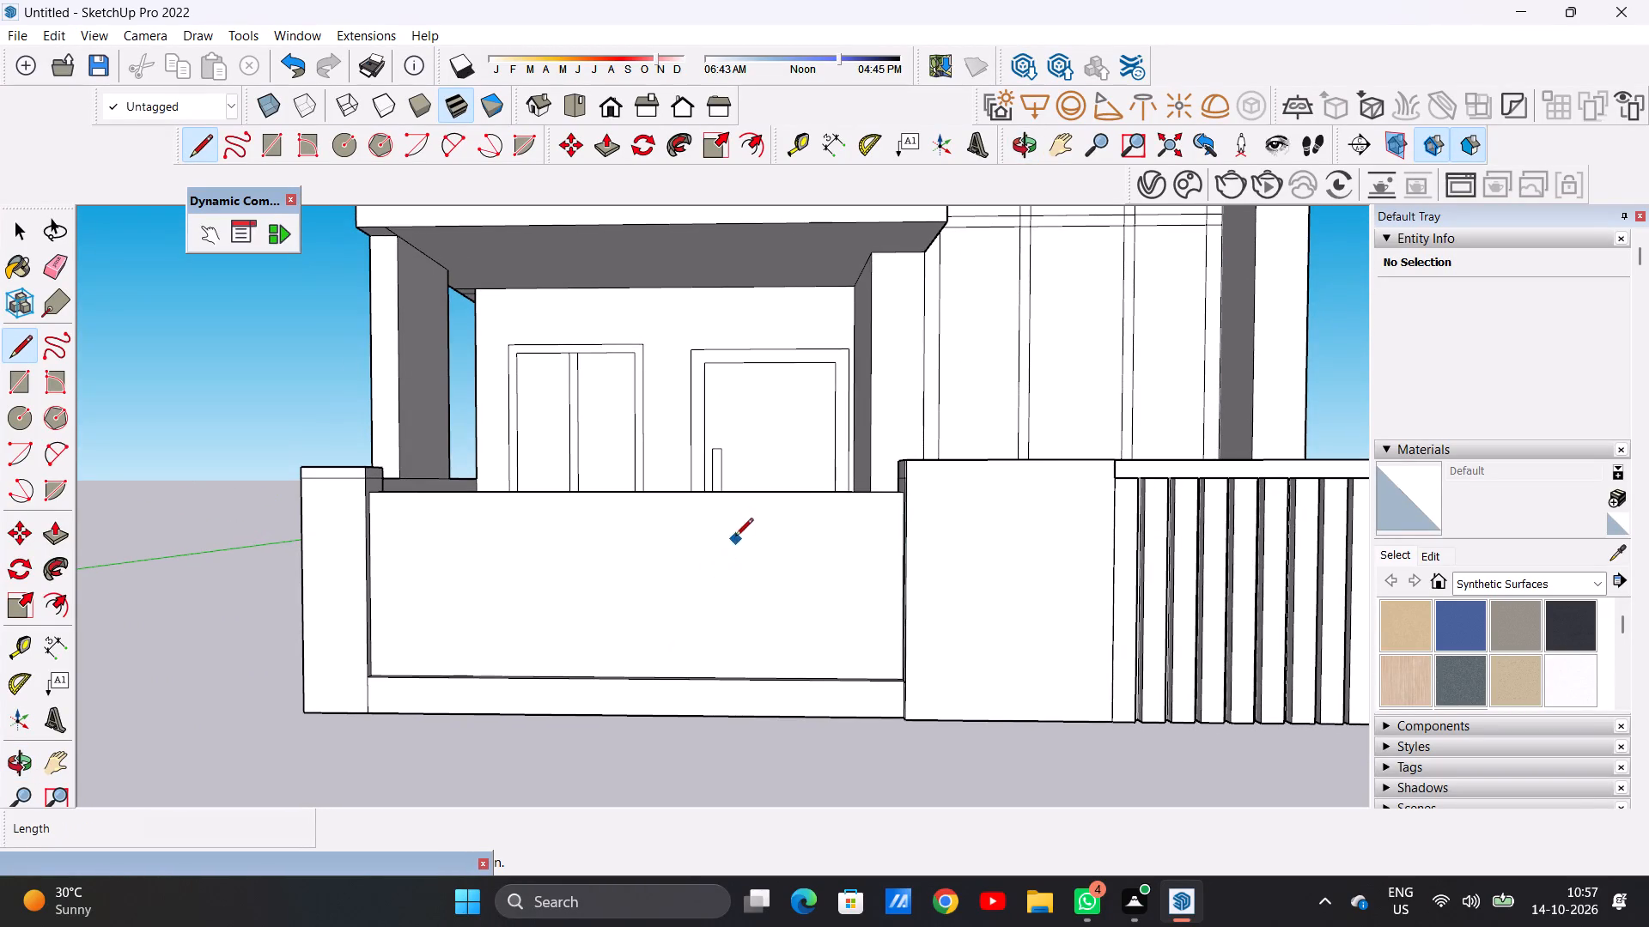
pyautogui.click(713, 497)
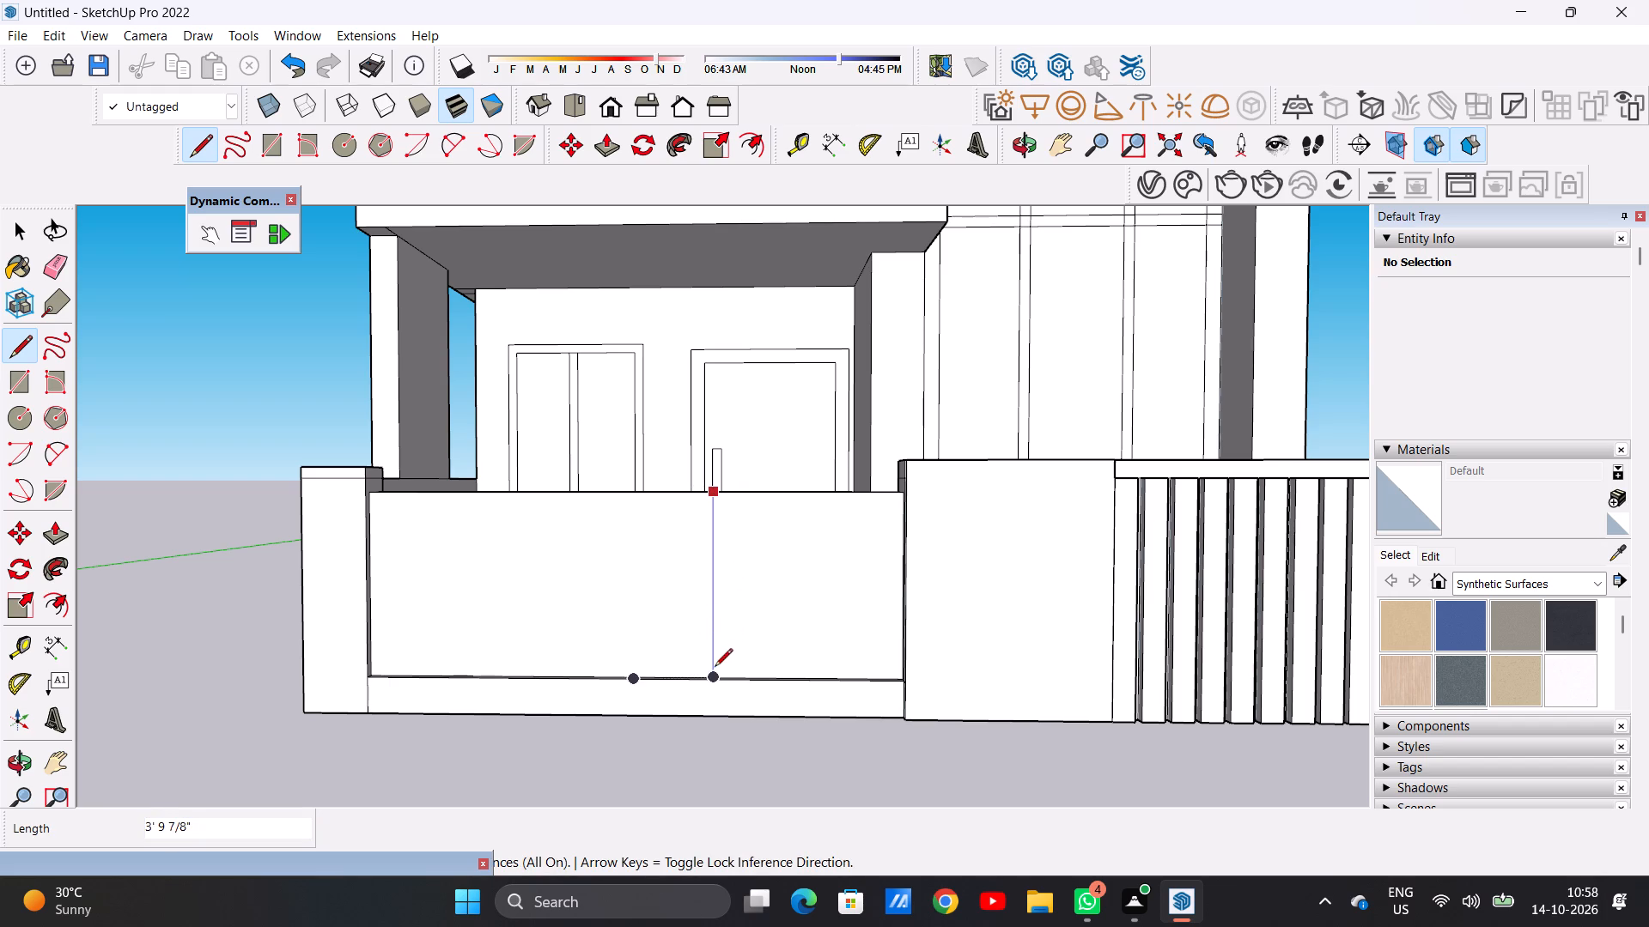
pyautogui.moveTo(715, 668); pyautogui.dragTo(714, 774, button='middle')
pyautogui.scroll(6, 709, 750)
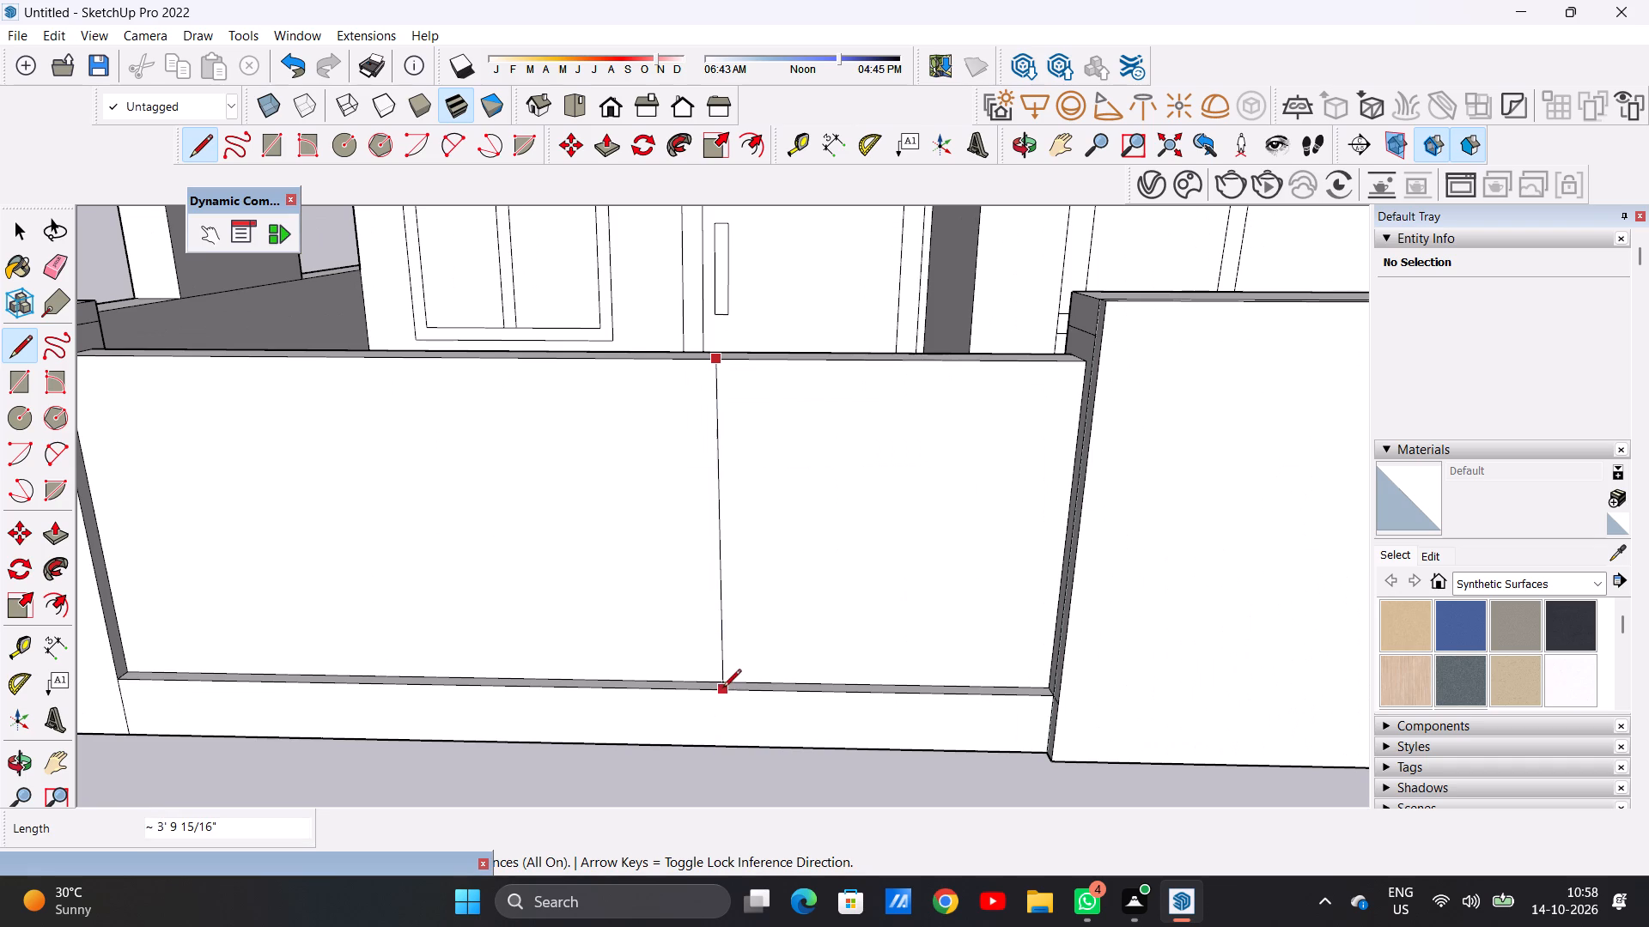
pyautogui.click(711, 681)
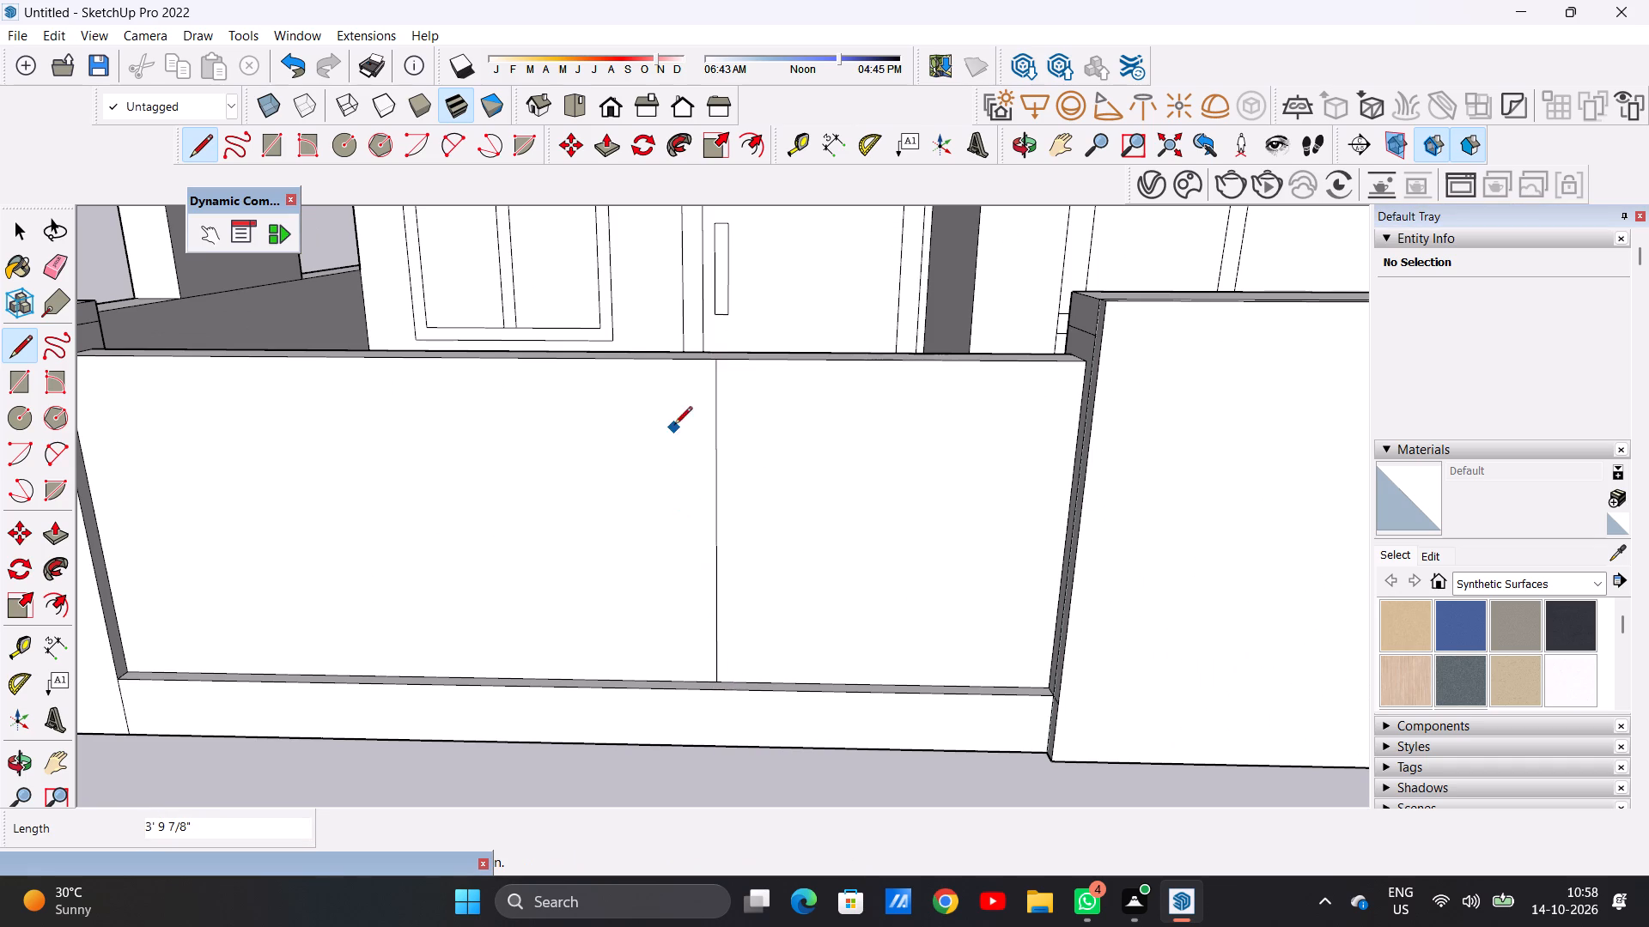
pyautogui.click(667, 360)
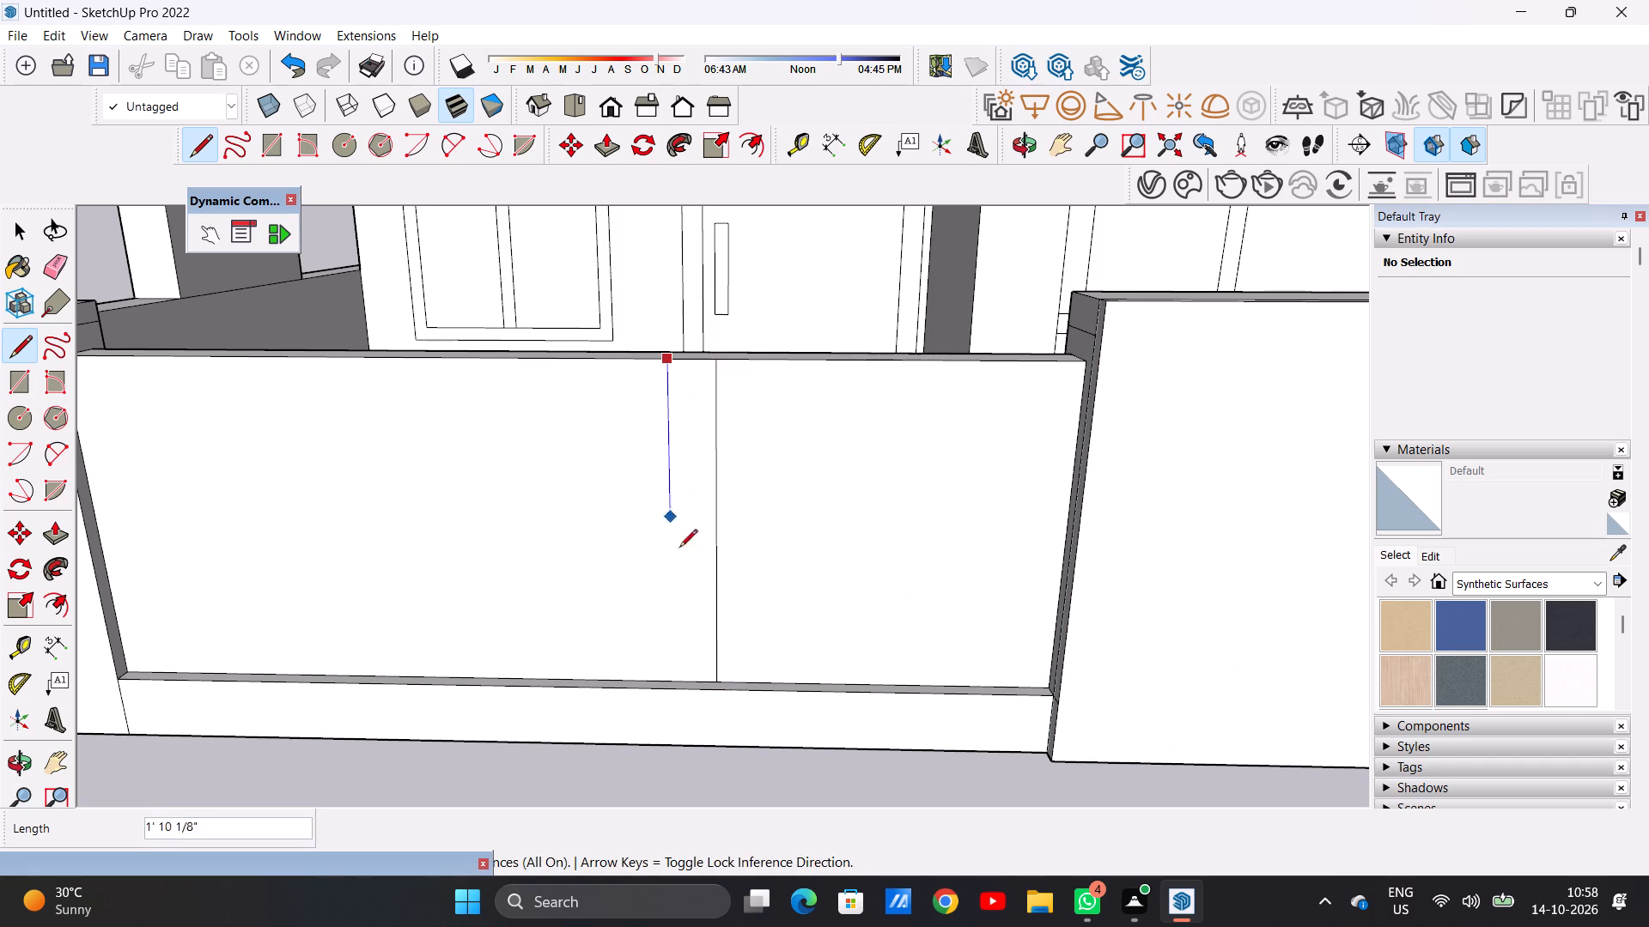
pyautogui.click(672, 676)
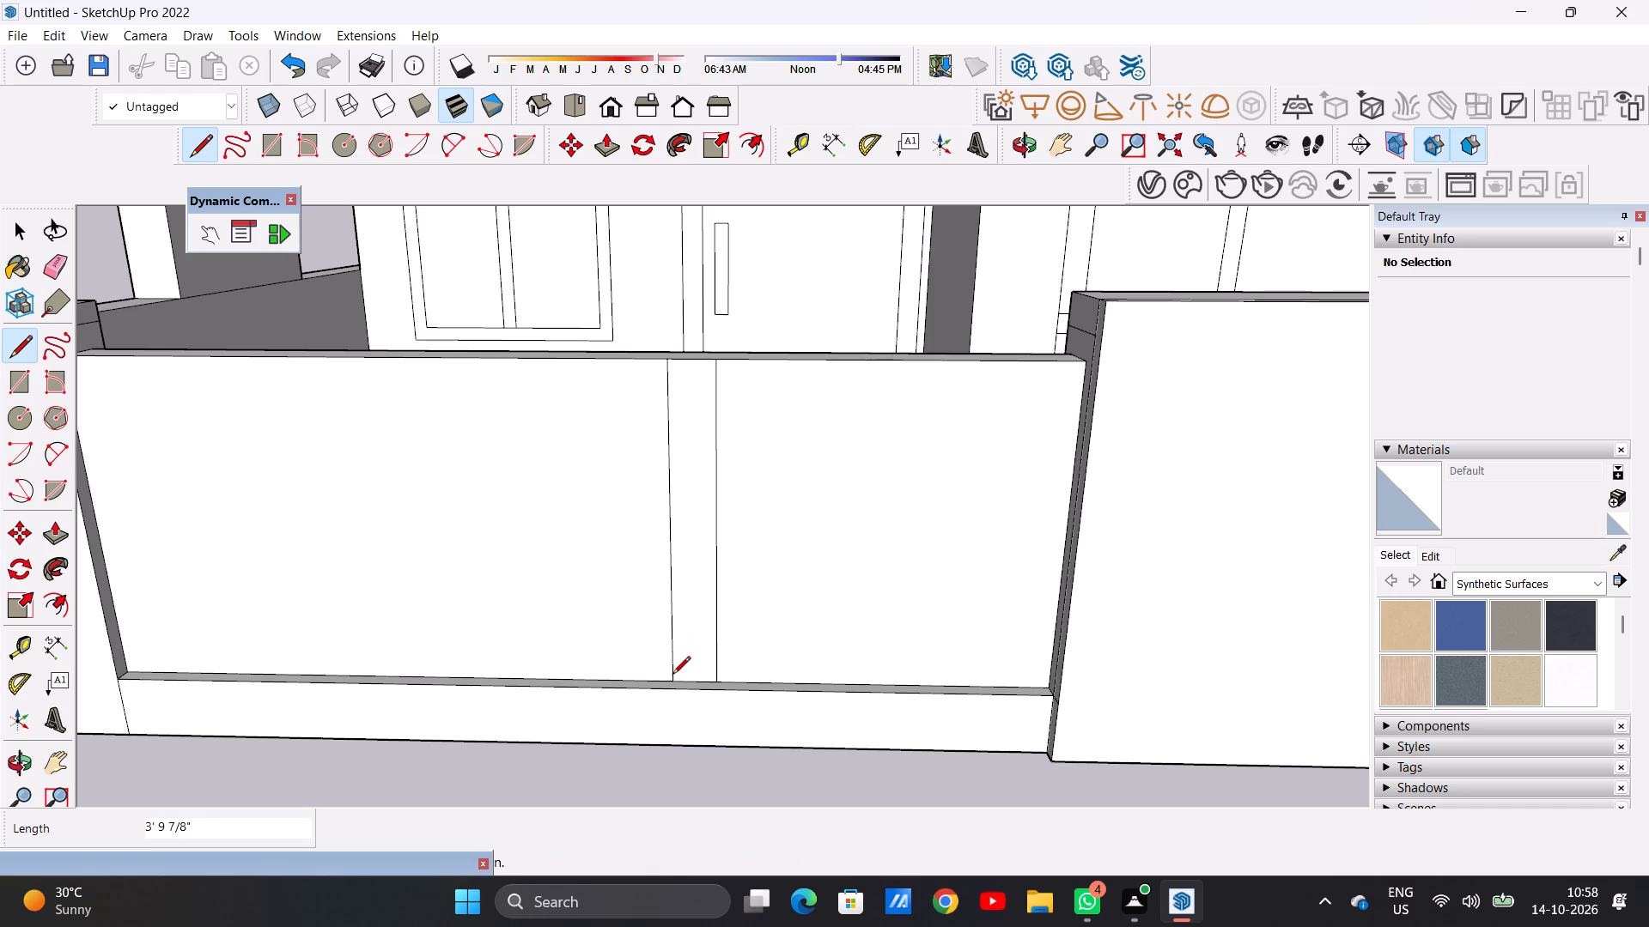
pyautogui.press('space')
# Extend both vertical lines across the top face of the low wall with edges about 5 7/8" long.
pyautogui.scroll(-7, 668, 696)
pyautogui.moveTo(652, 687); pyautogui.dragTo(639, 712, button='middle')
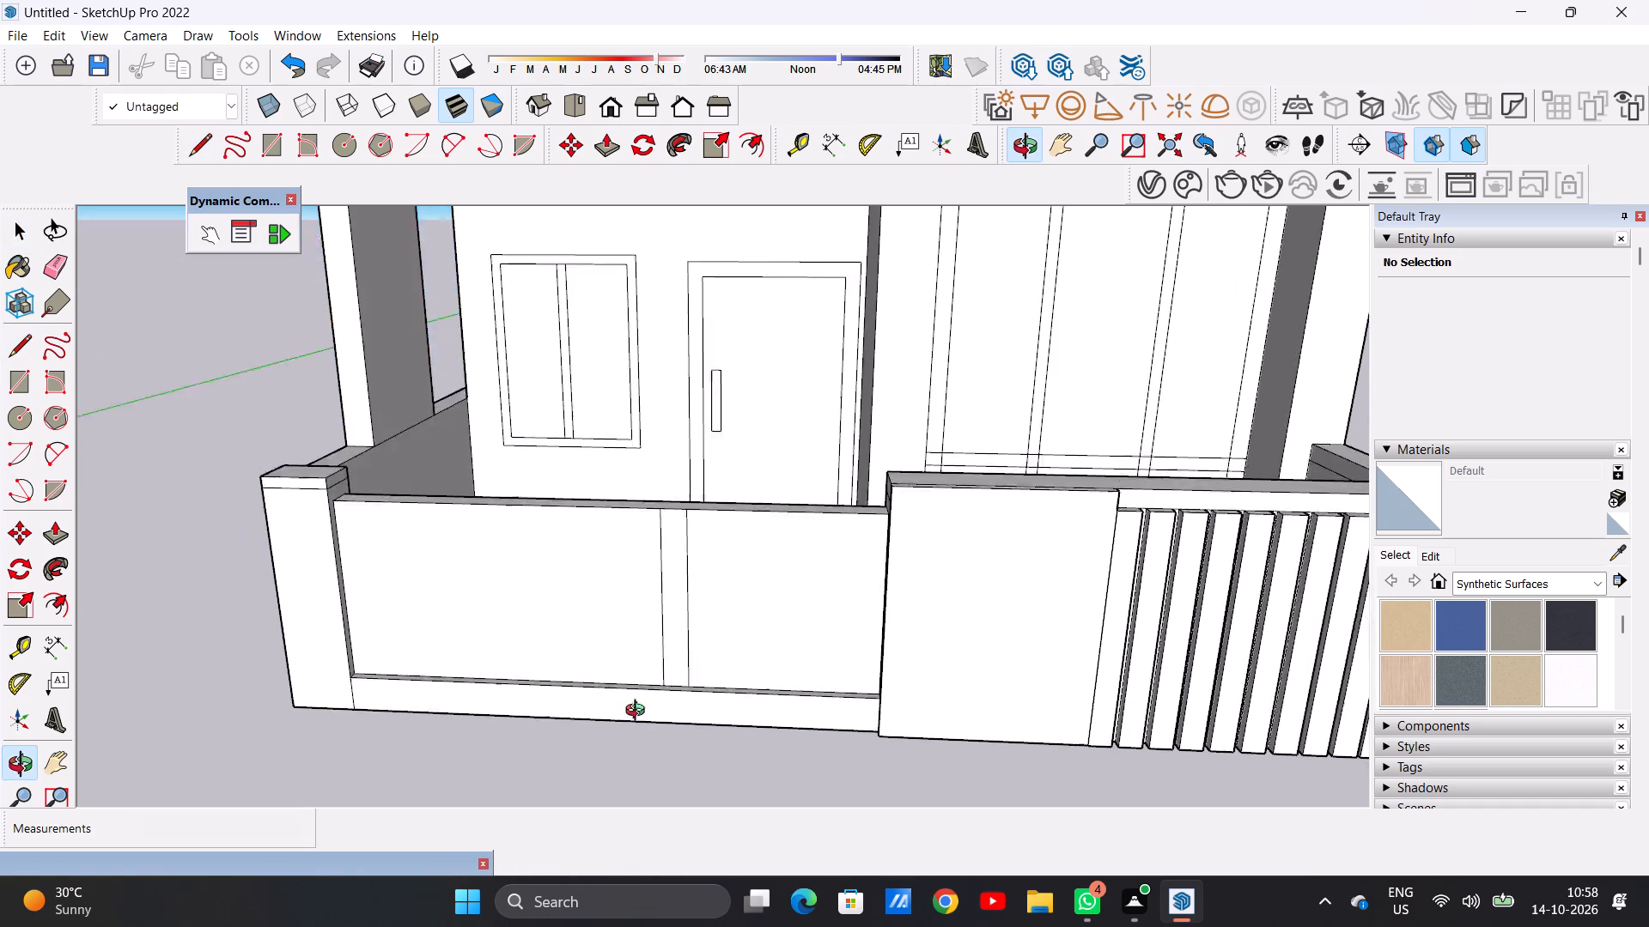
pyautogui.moveTo(639, 712); pyautogui.dragTo(658, 768, button='middle')
pyautogui.scroll(7, 715, 521)
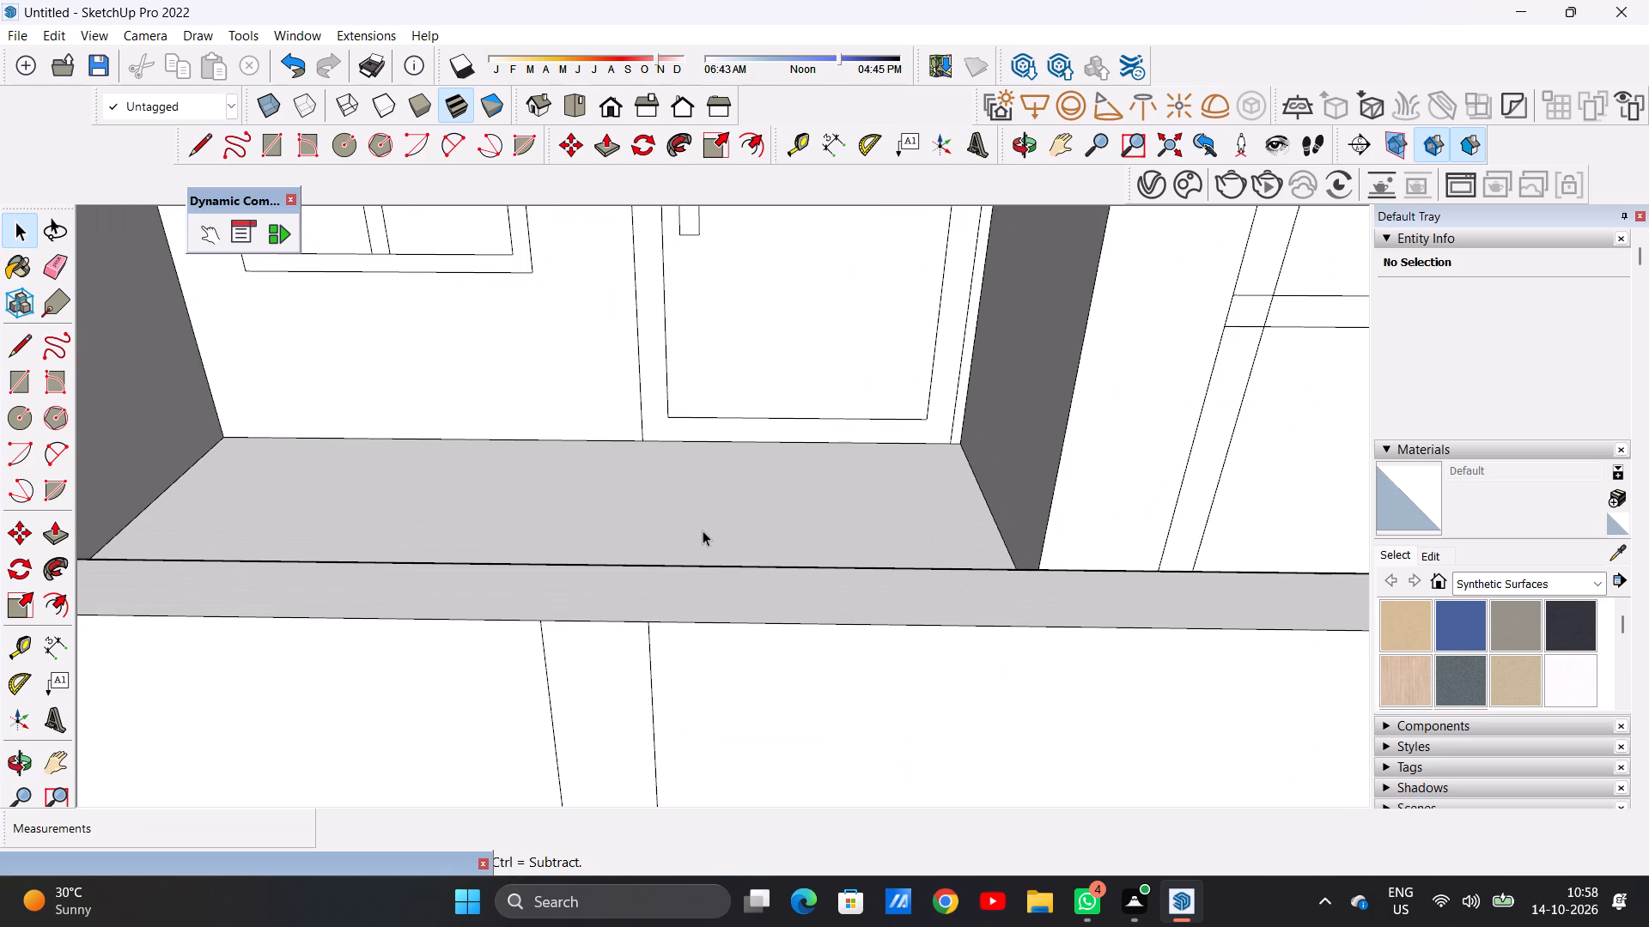
pyautogui.press('l')
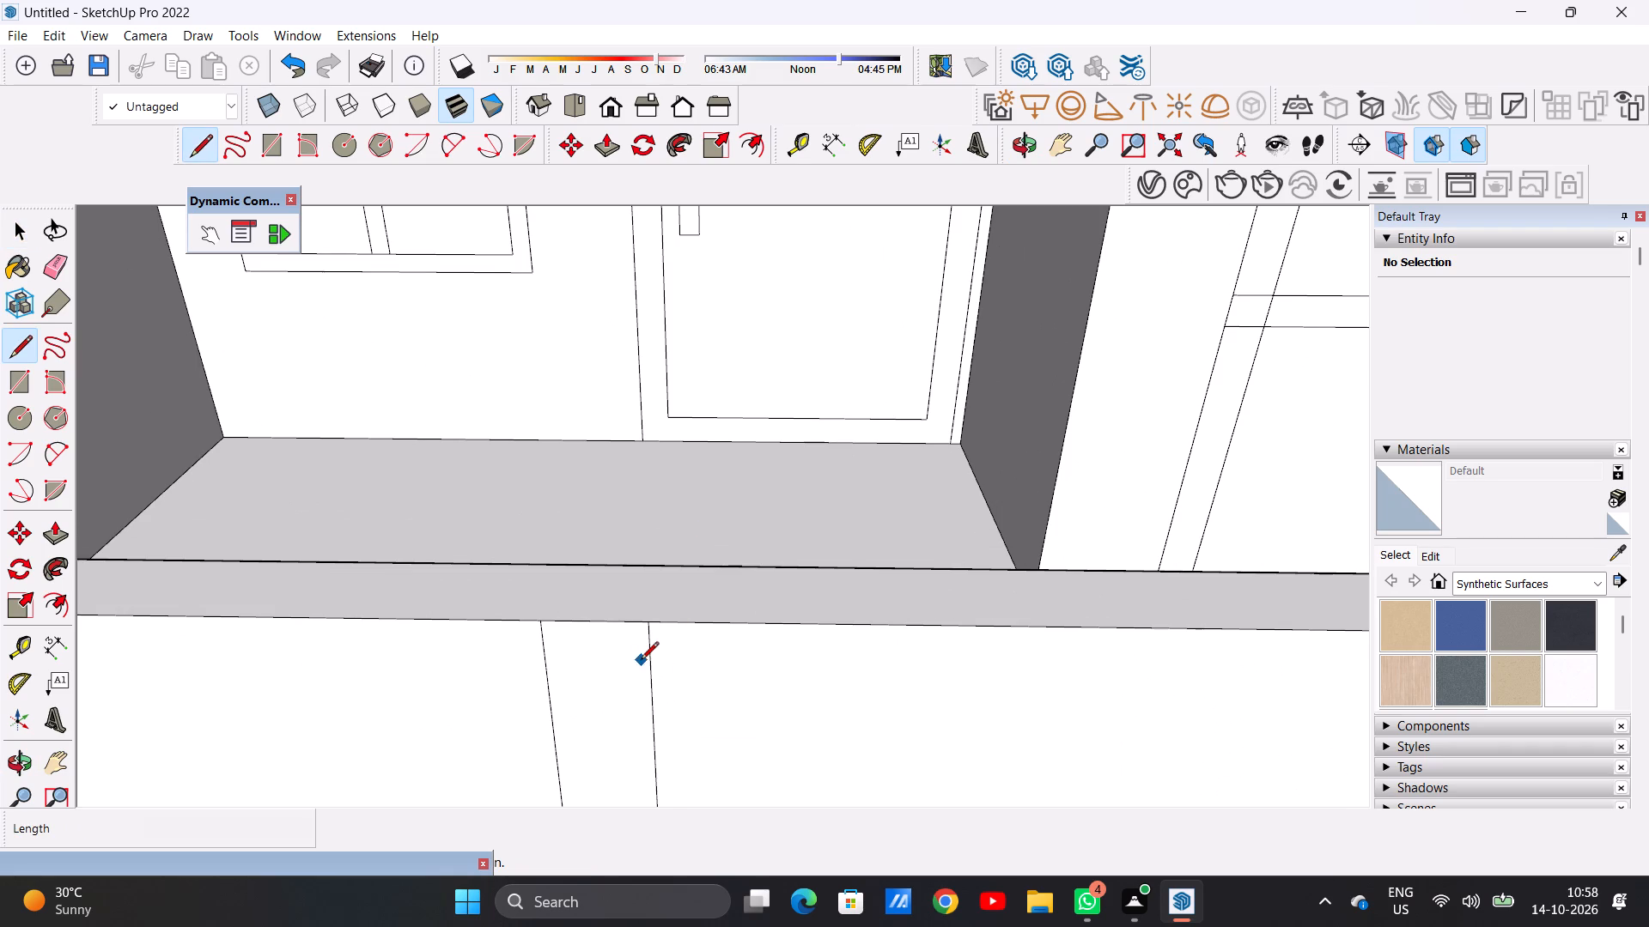
pyautogui.click(650, 623)
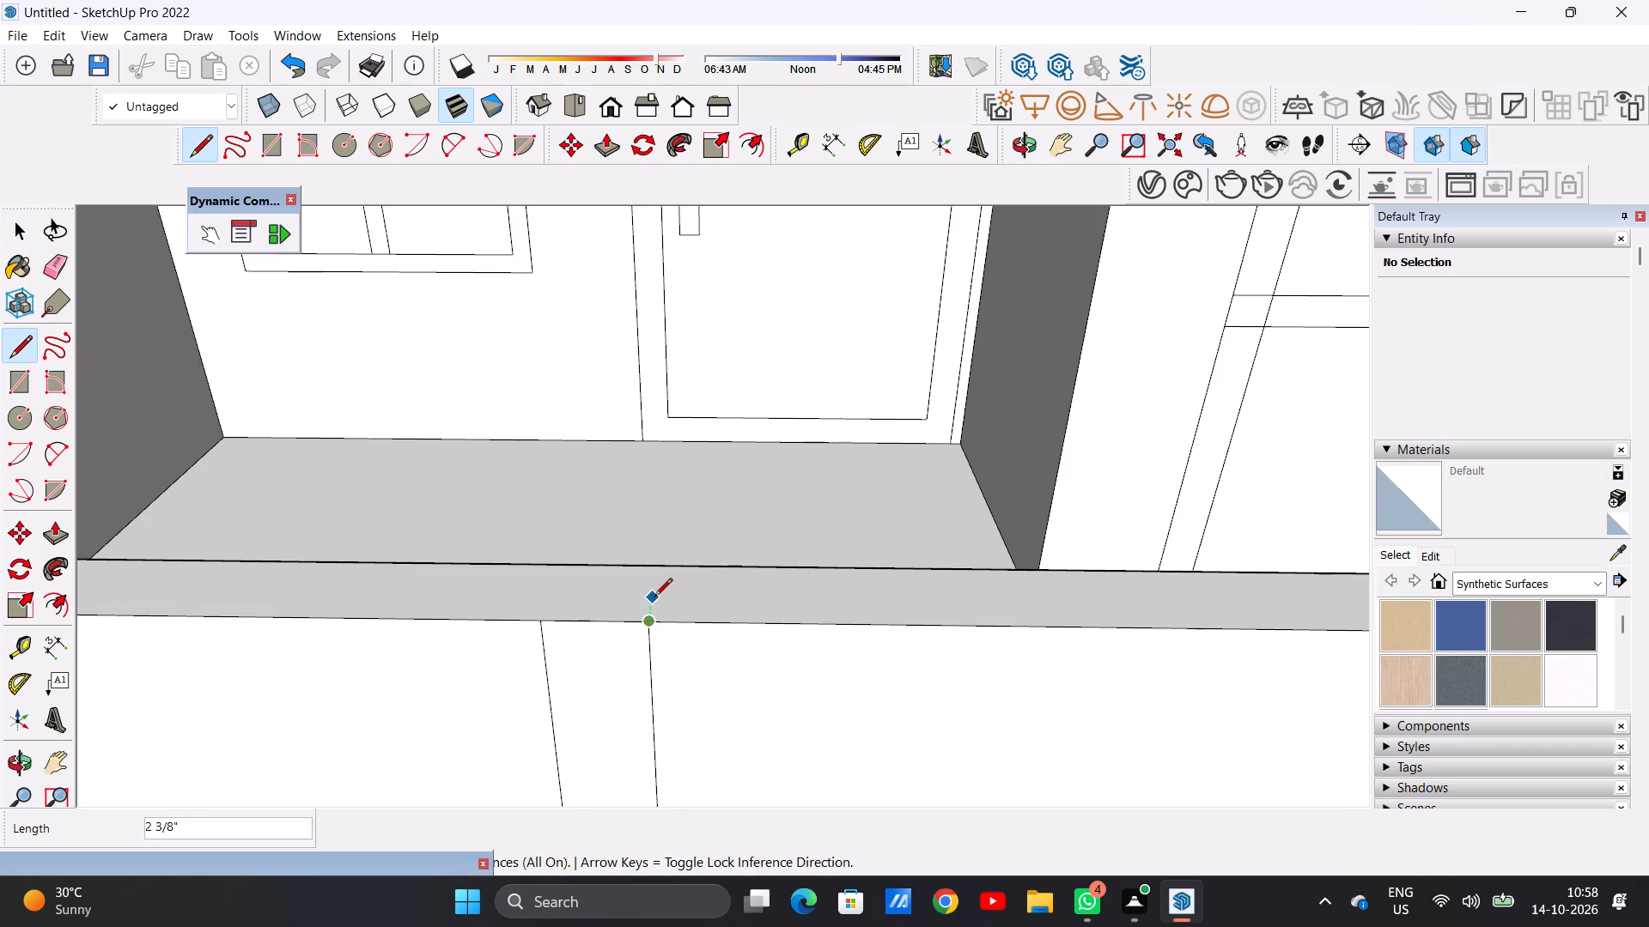
pyautogui.click(659, 562)
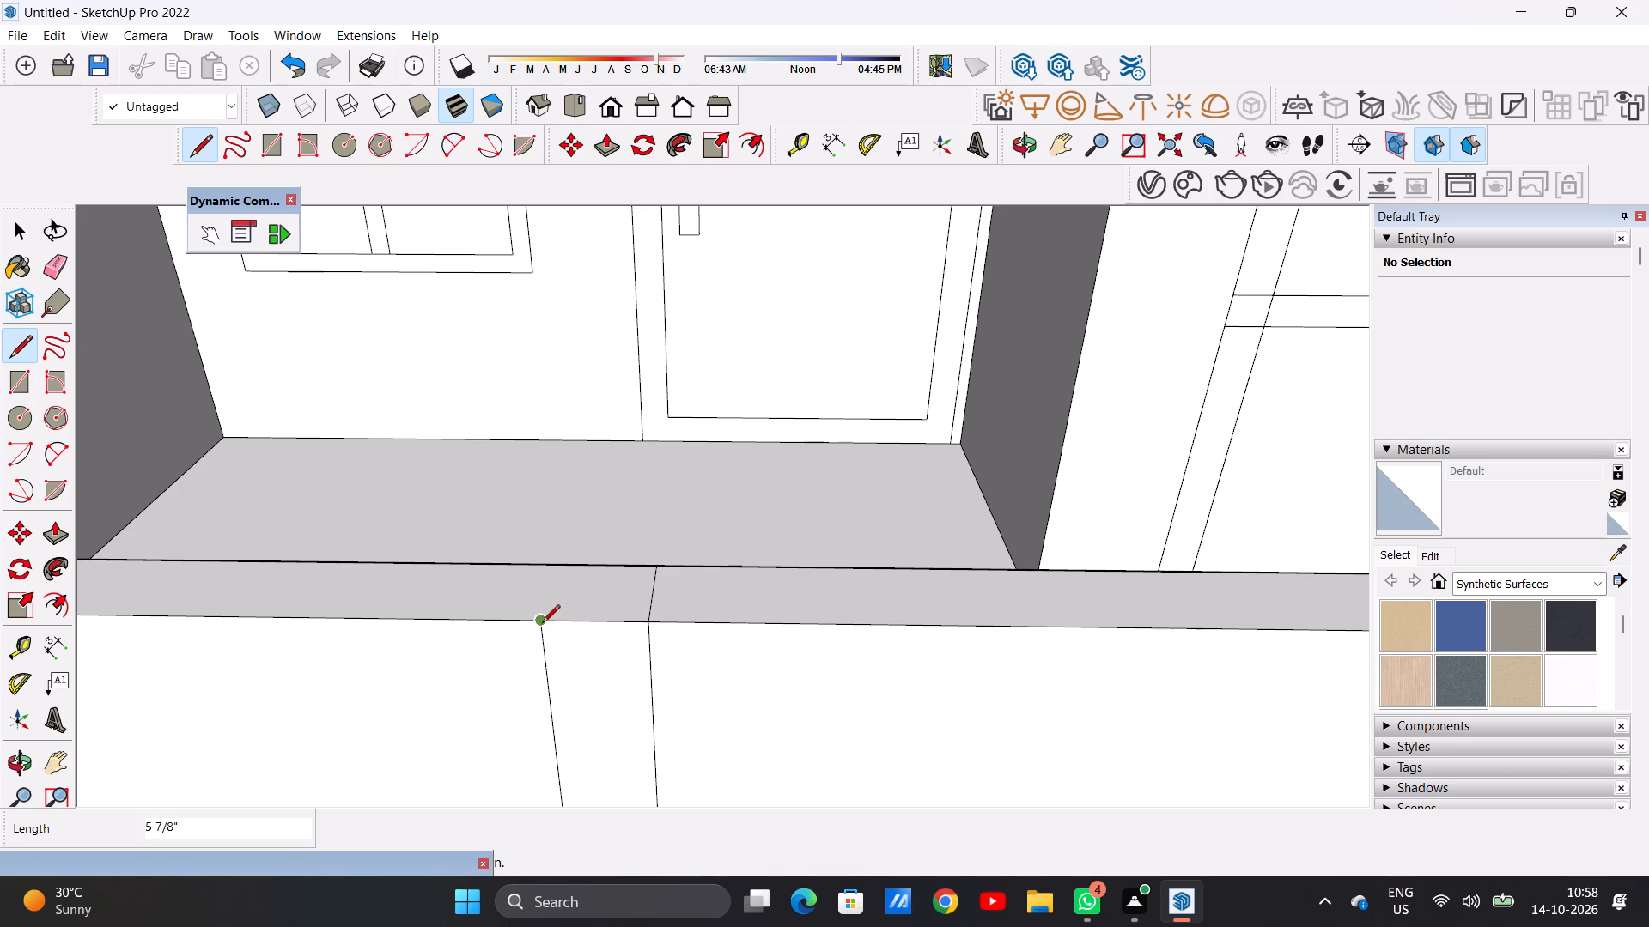
pyautogui.click(542, 624)
pyautogui.click(565, 561)
pyautogui.press('space')
# Examine the divided front wall panel together with the porch and facade from several distances and angles.
pyautogui.scroll(-20, 585, 764)
pyautogui.moveTo(683, 696); pyautogui.dragTo(708, 534, button='middle')
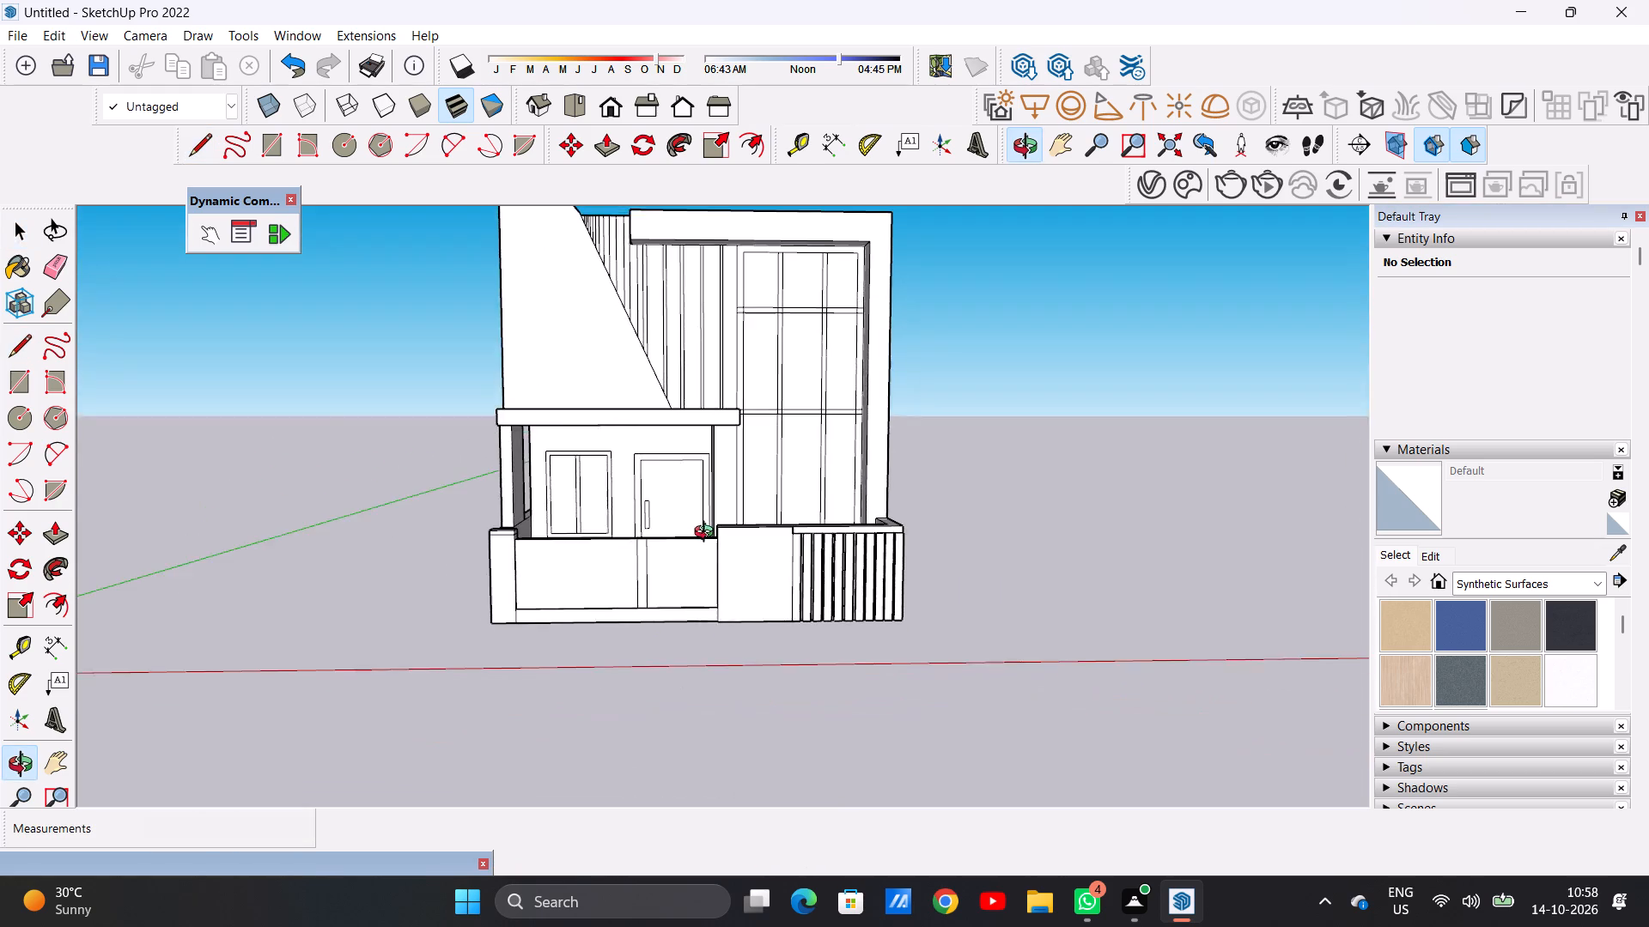
pyautogui.moveTo(708, 534); pyautogui.dragTo(704, 530, button='middle')
pyautogui.moveTo(702, 564); pyautogui.dragTo(660, 590, button='middle')
pyautogui.middleClick(660, 590)
pyautogui.scroll(8, 638, 568)
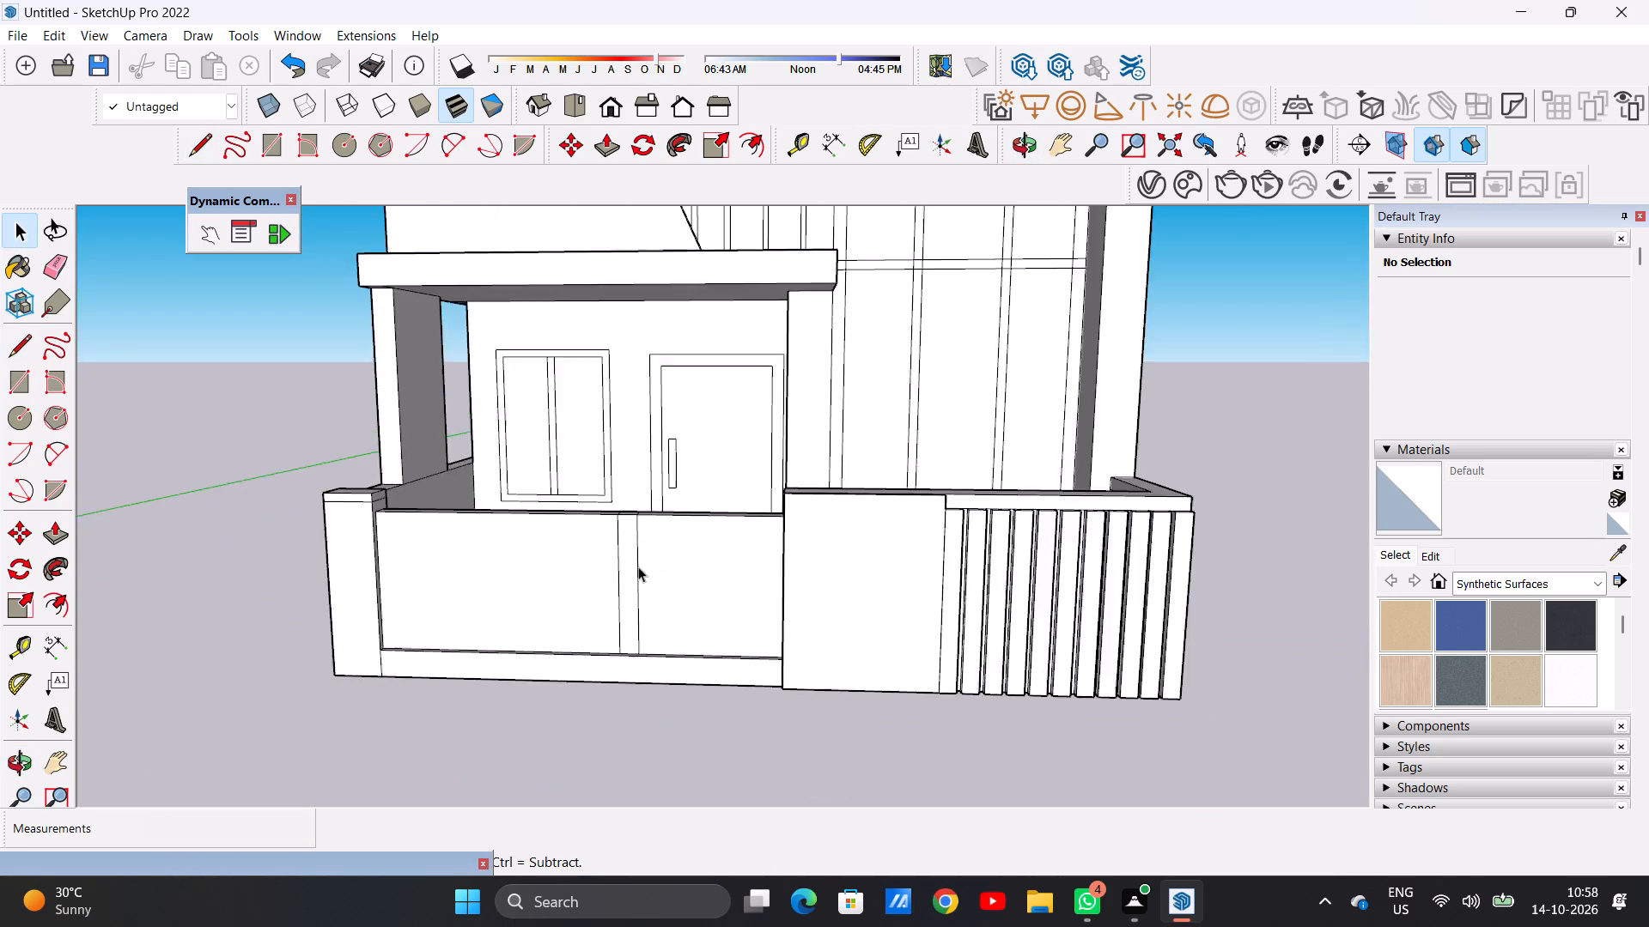
pyautogui.scroll(5, 638, 566)
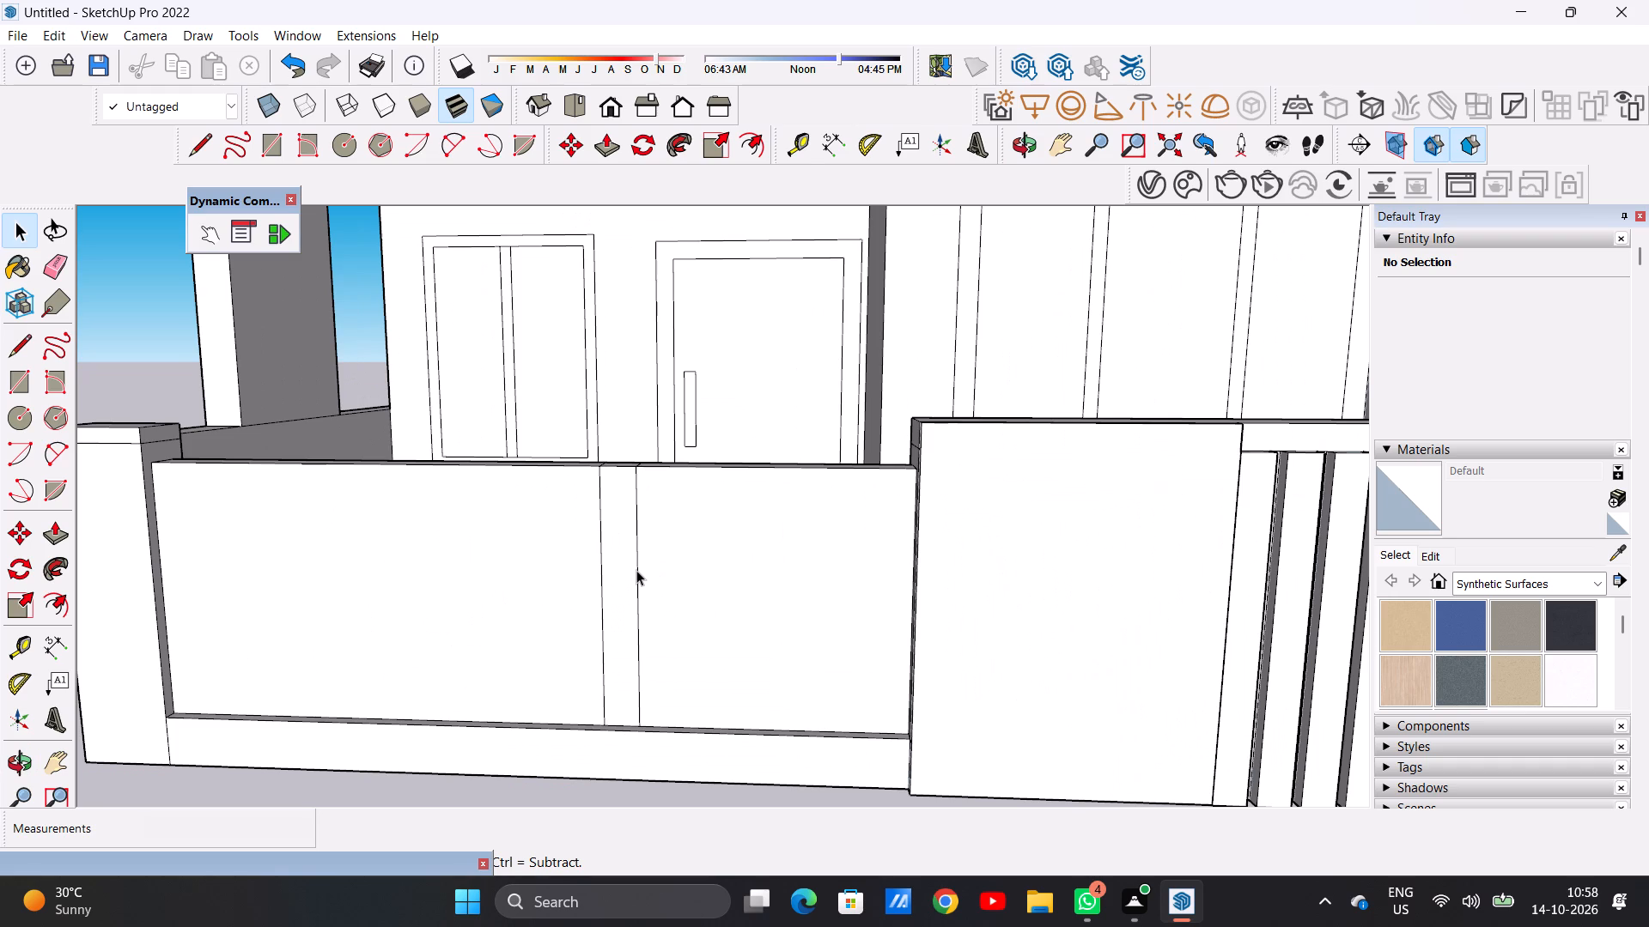
pyautogui.scroll(-2, 636, 572)
pyautogui.moveTo(711, 609); pyautogui.dragTo(715, 582, button='middle')
pyautogui.scroll(-6, 573, 615)
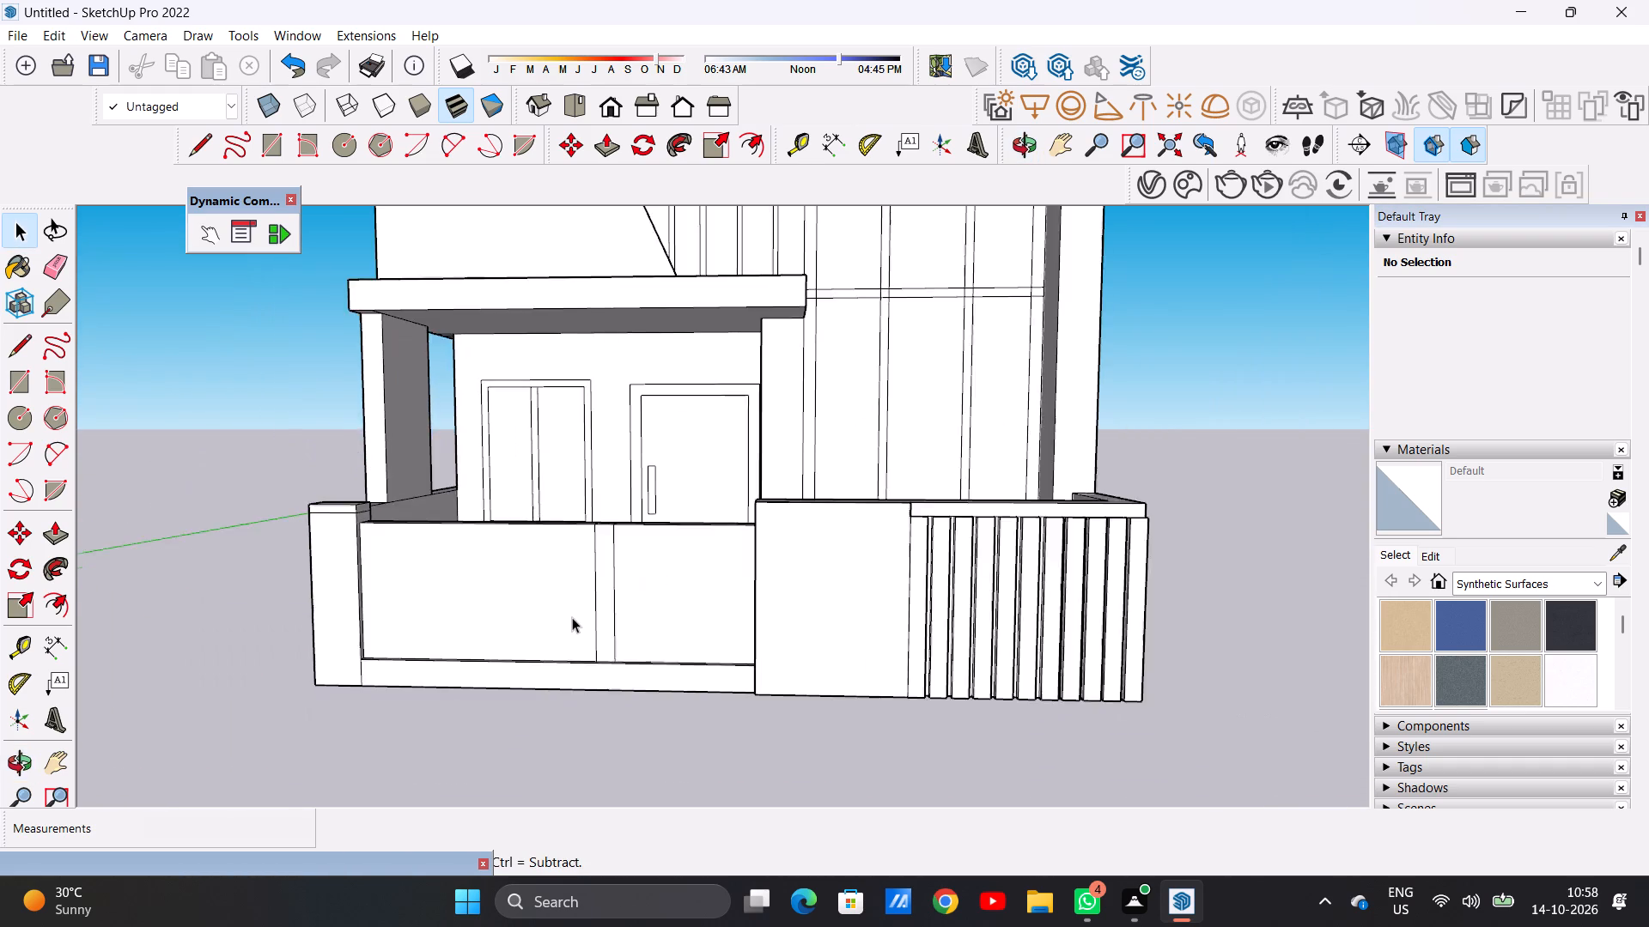
pyautogui.scroll(-3, 572, 617)
pyautogui.moveTo(581, 566); pyautogui.dragTo(585, 622, button='middle')
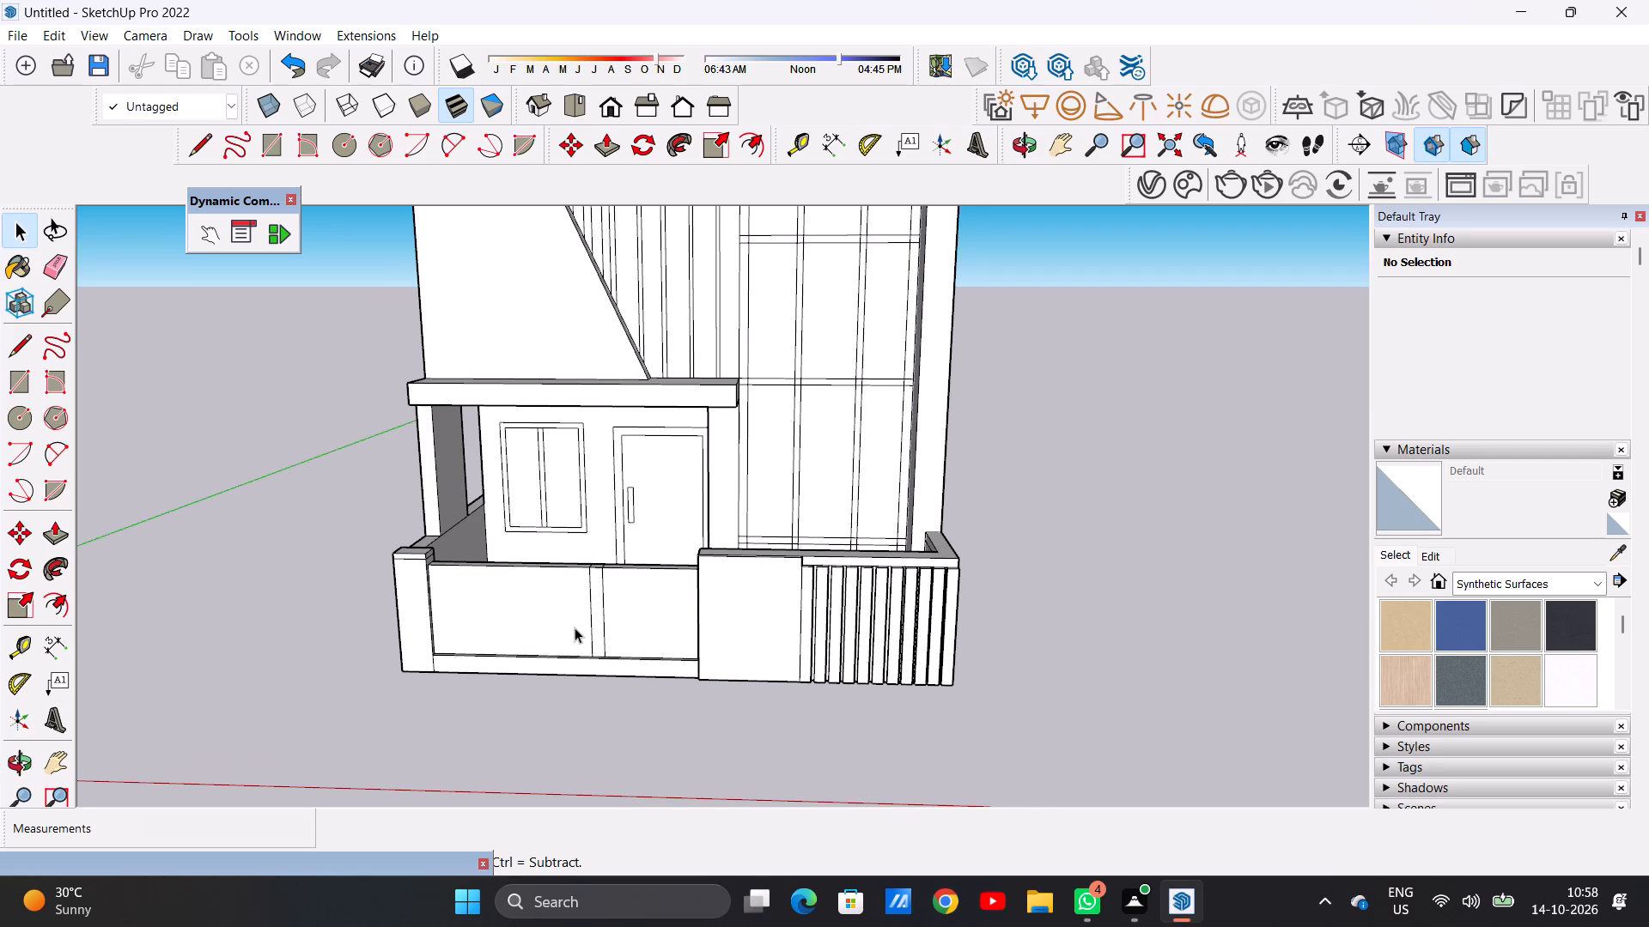
pyautogui.scroll(-6, 498, 643)
pyautogui.scroll(5, 530, 616)
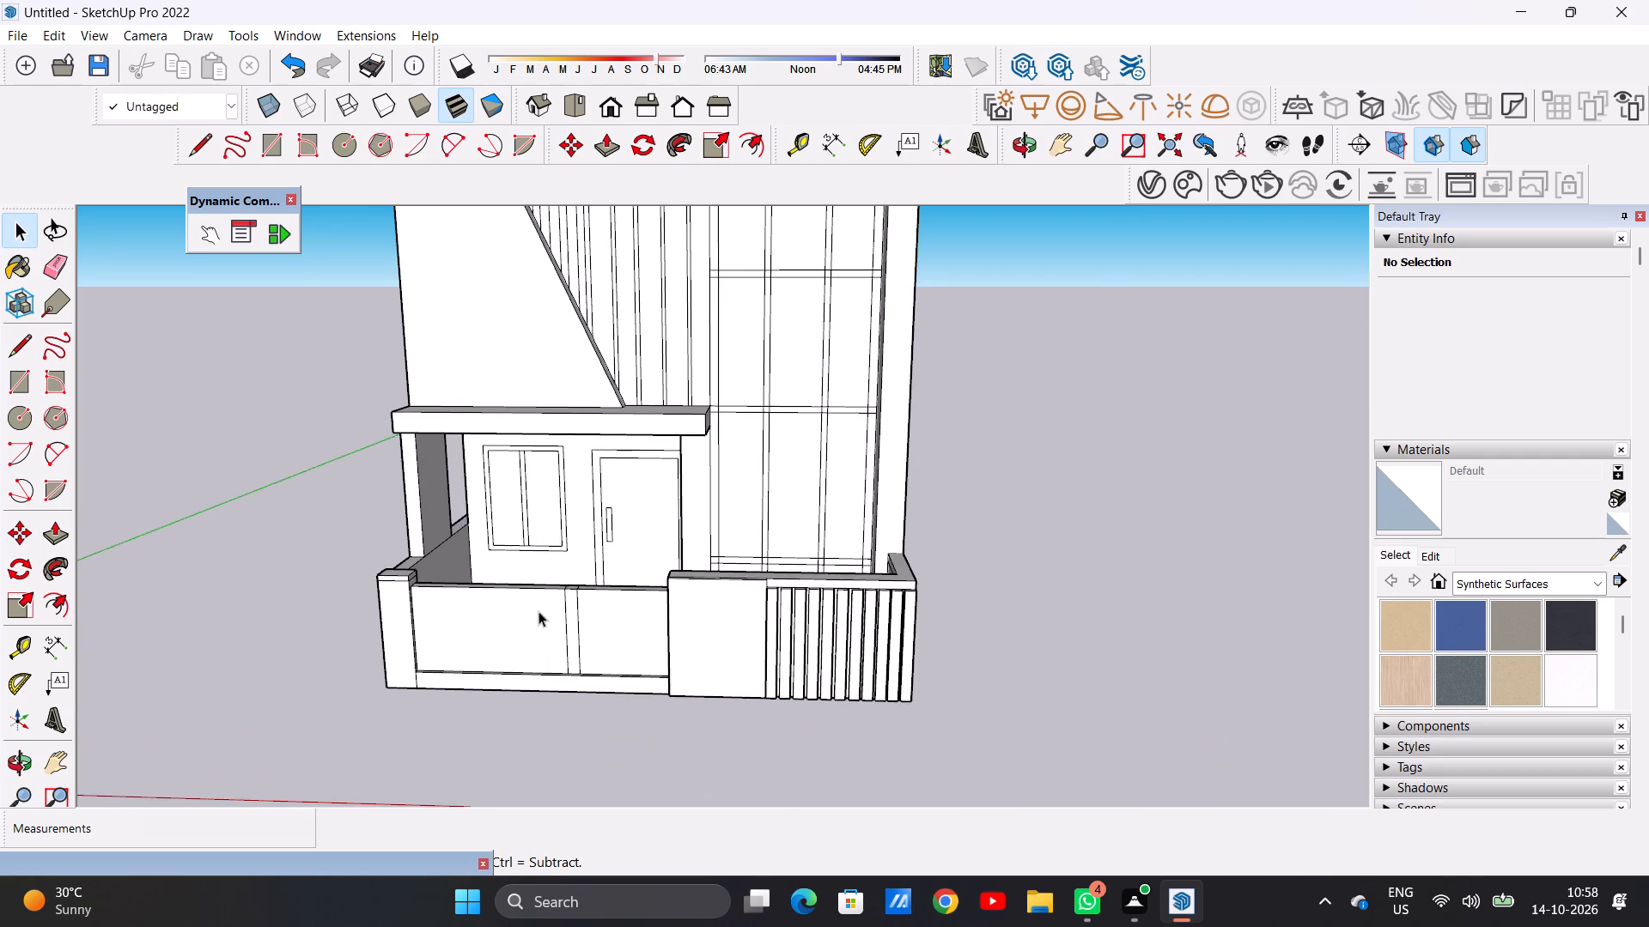
pyautogui.moveTo(547, 590); pyautogui.dragTo(565, 560, button='middle')
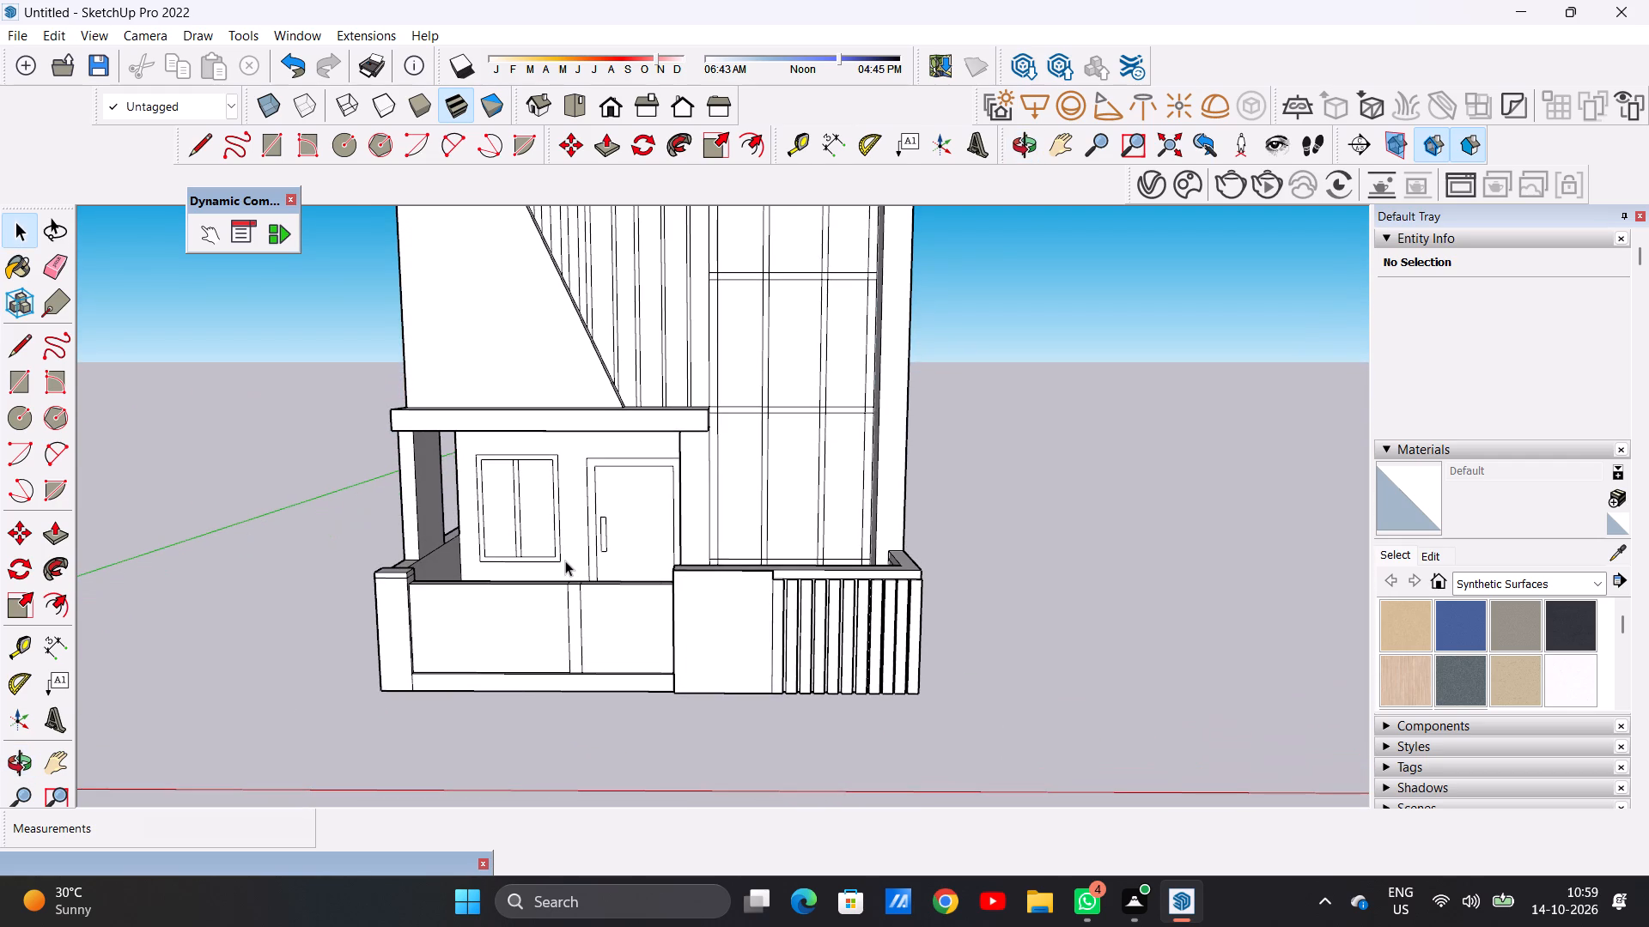
# Draw a horizontal line about 1' 4 1/8" long across the upper front face of the porch wall's end pillar.
pyautogui.scroll(2, 417, 645)
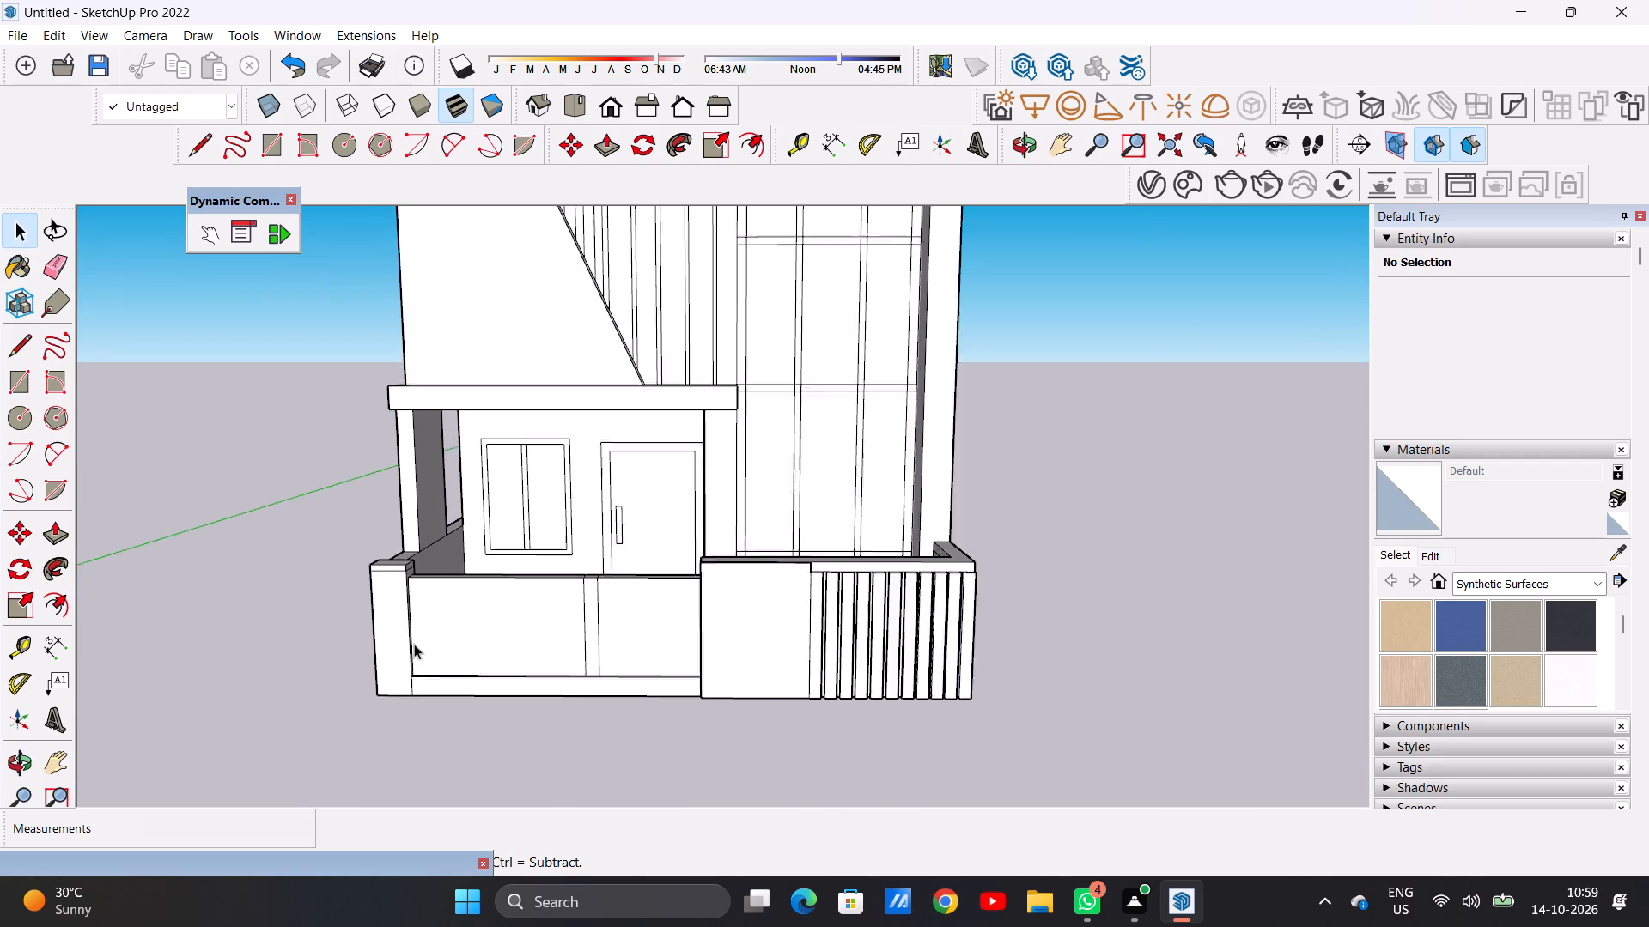
pyautogui.scroll(3, 414, 644)
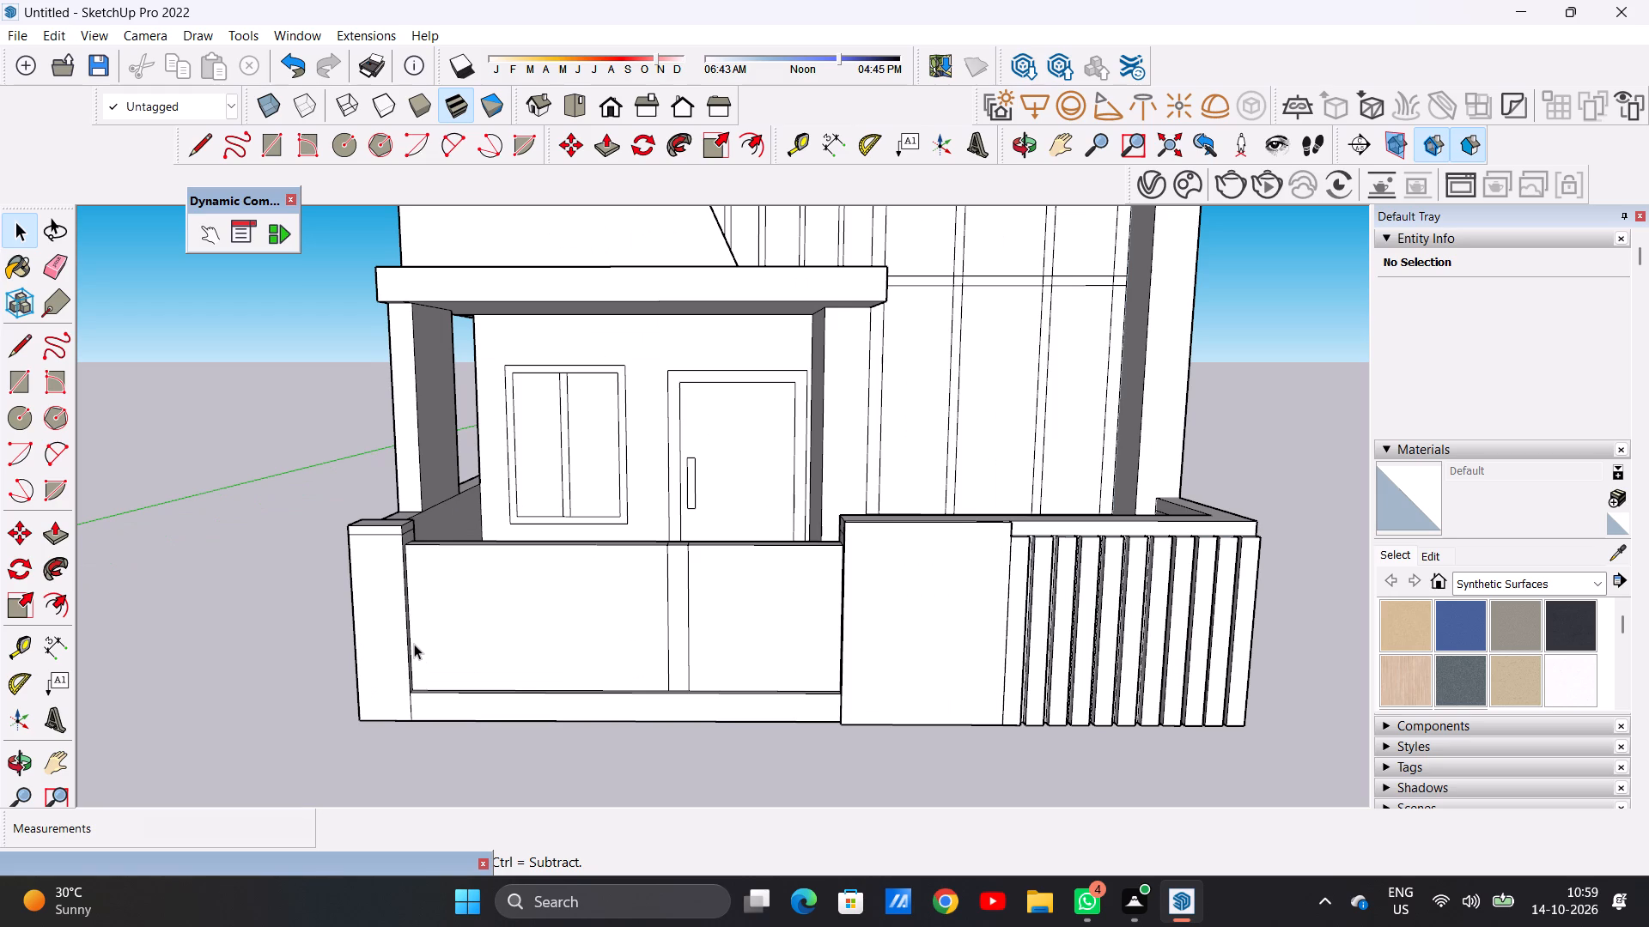
pyautogui.press('l')
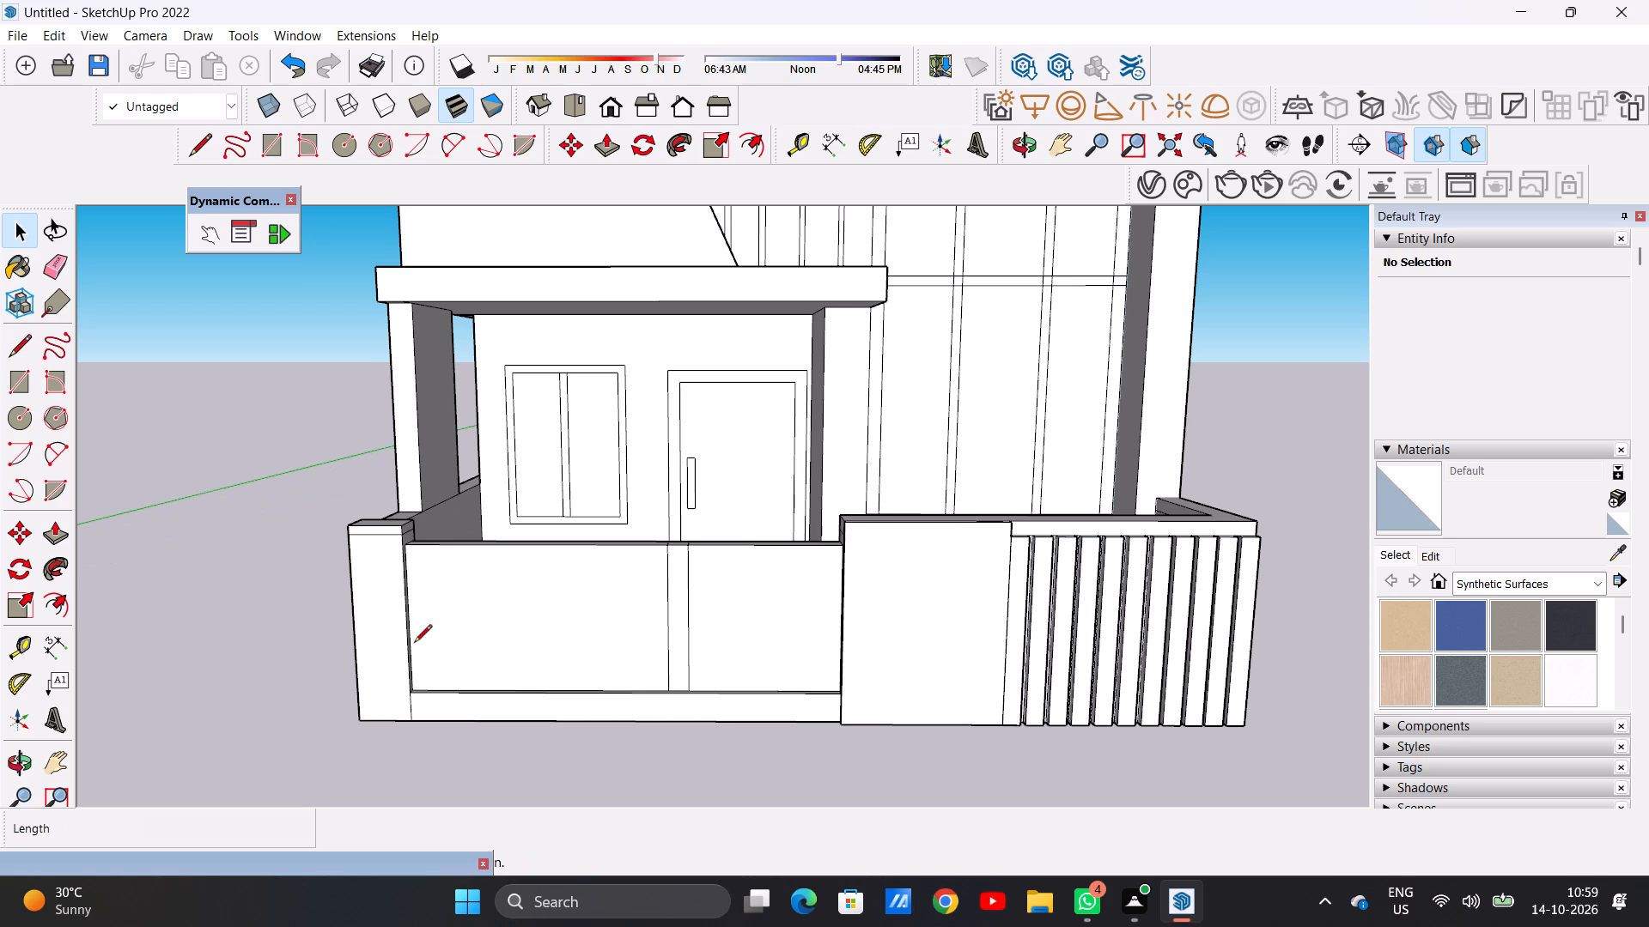
pyautogui.click(403, 590)
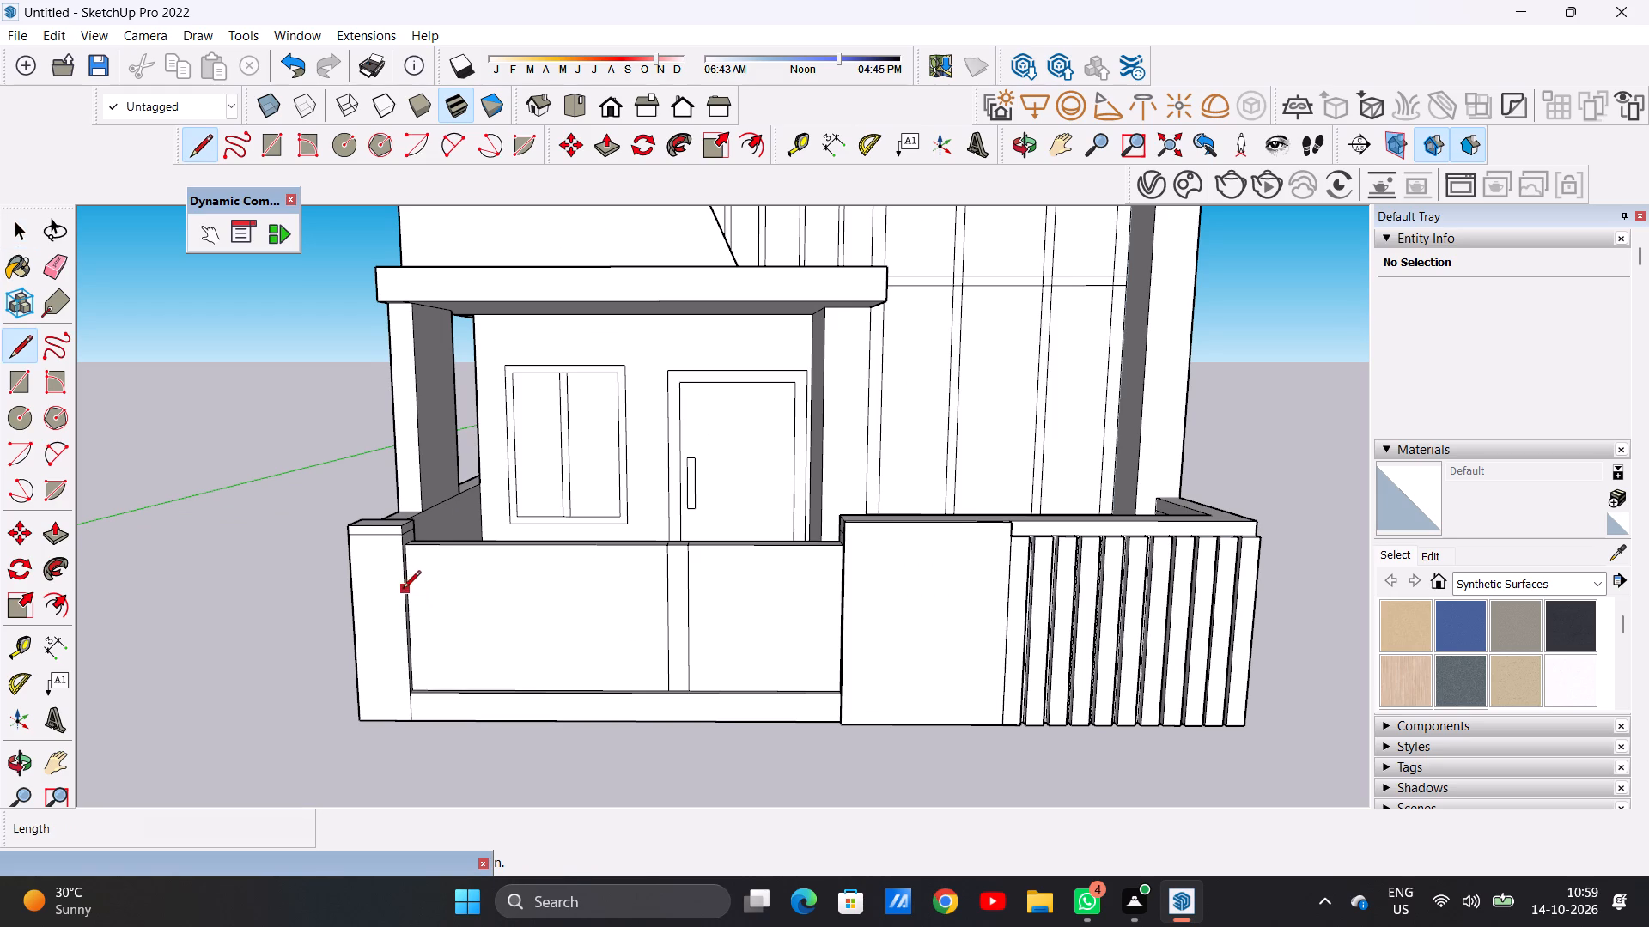
pyautogui.click(357, 588)
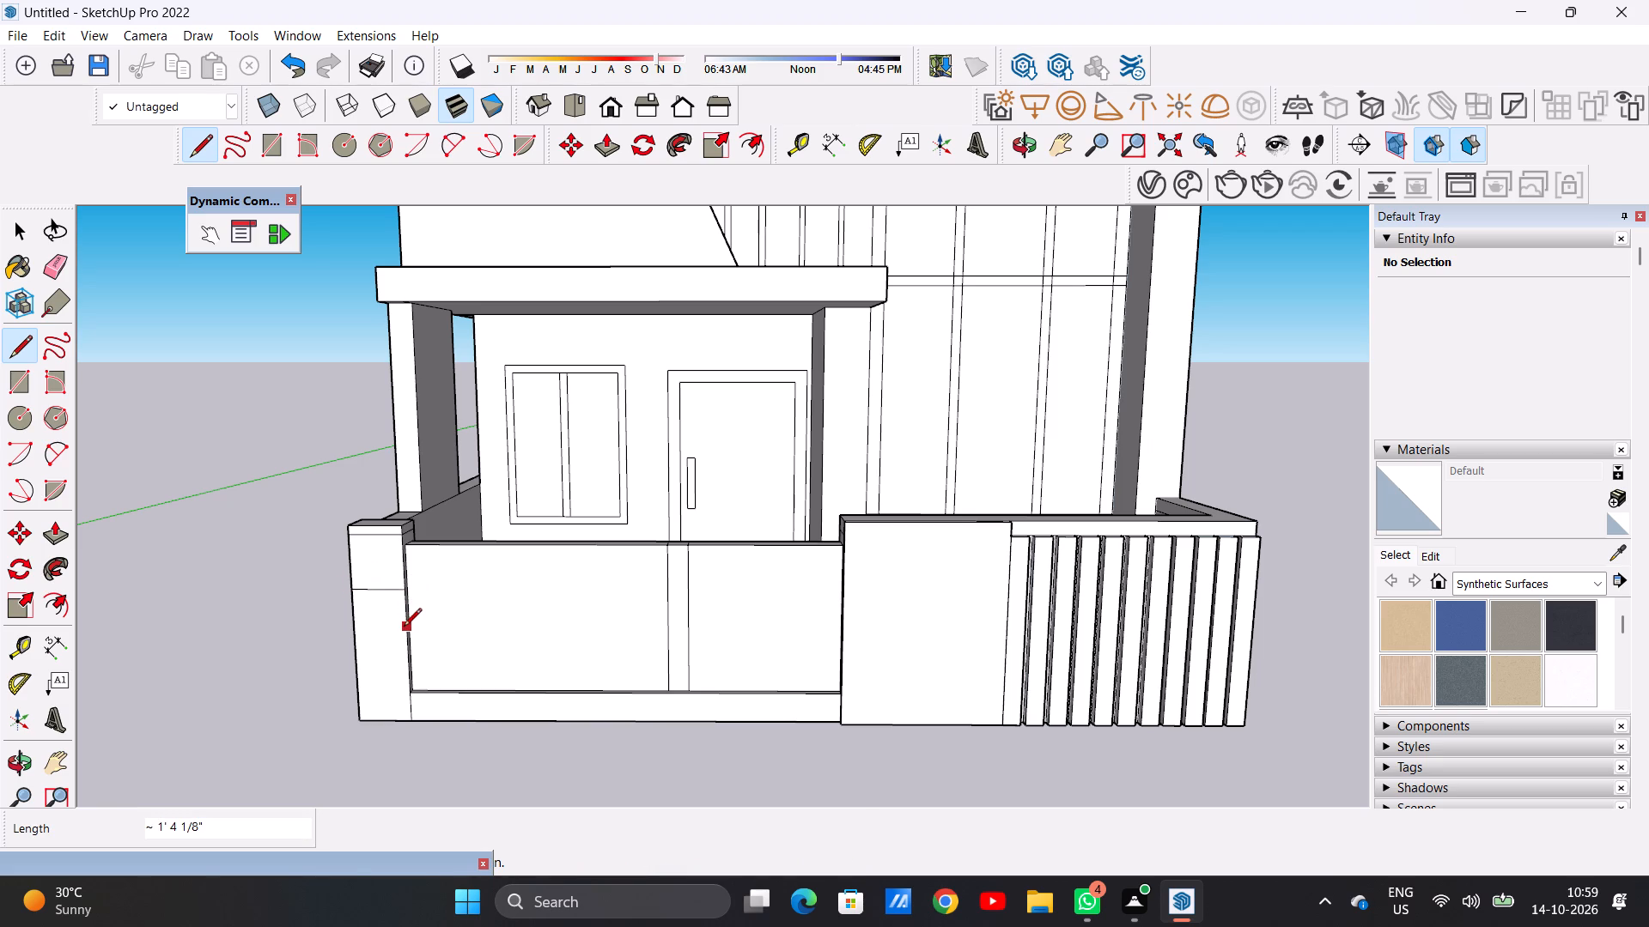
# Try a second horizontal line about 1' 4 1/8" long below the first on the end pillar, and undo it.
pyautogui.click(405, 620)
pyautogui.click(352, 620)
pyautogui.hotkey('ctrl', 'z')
# Draw a second horizontal line across the end pillar's front face, a short distance below the first, forming a narrow band.
pyautogui.press('l')
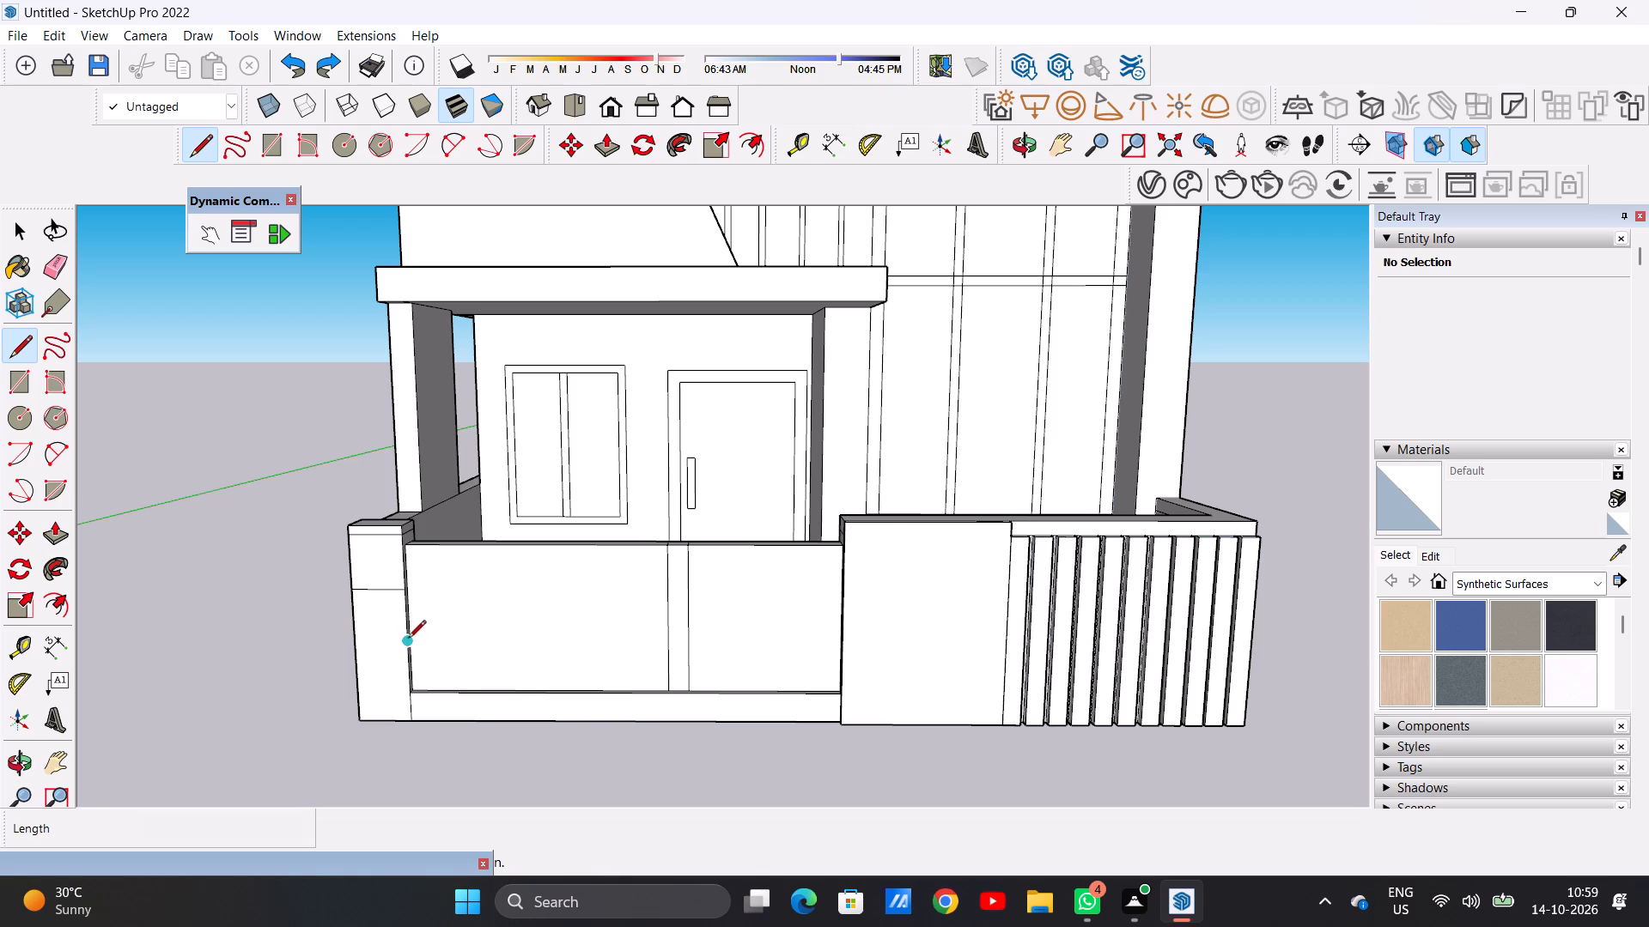
pyautogui.scroll(6, 407, 641)
pyautogui.click(402, 610)
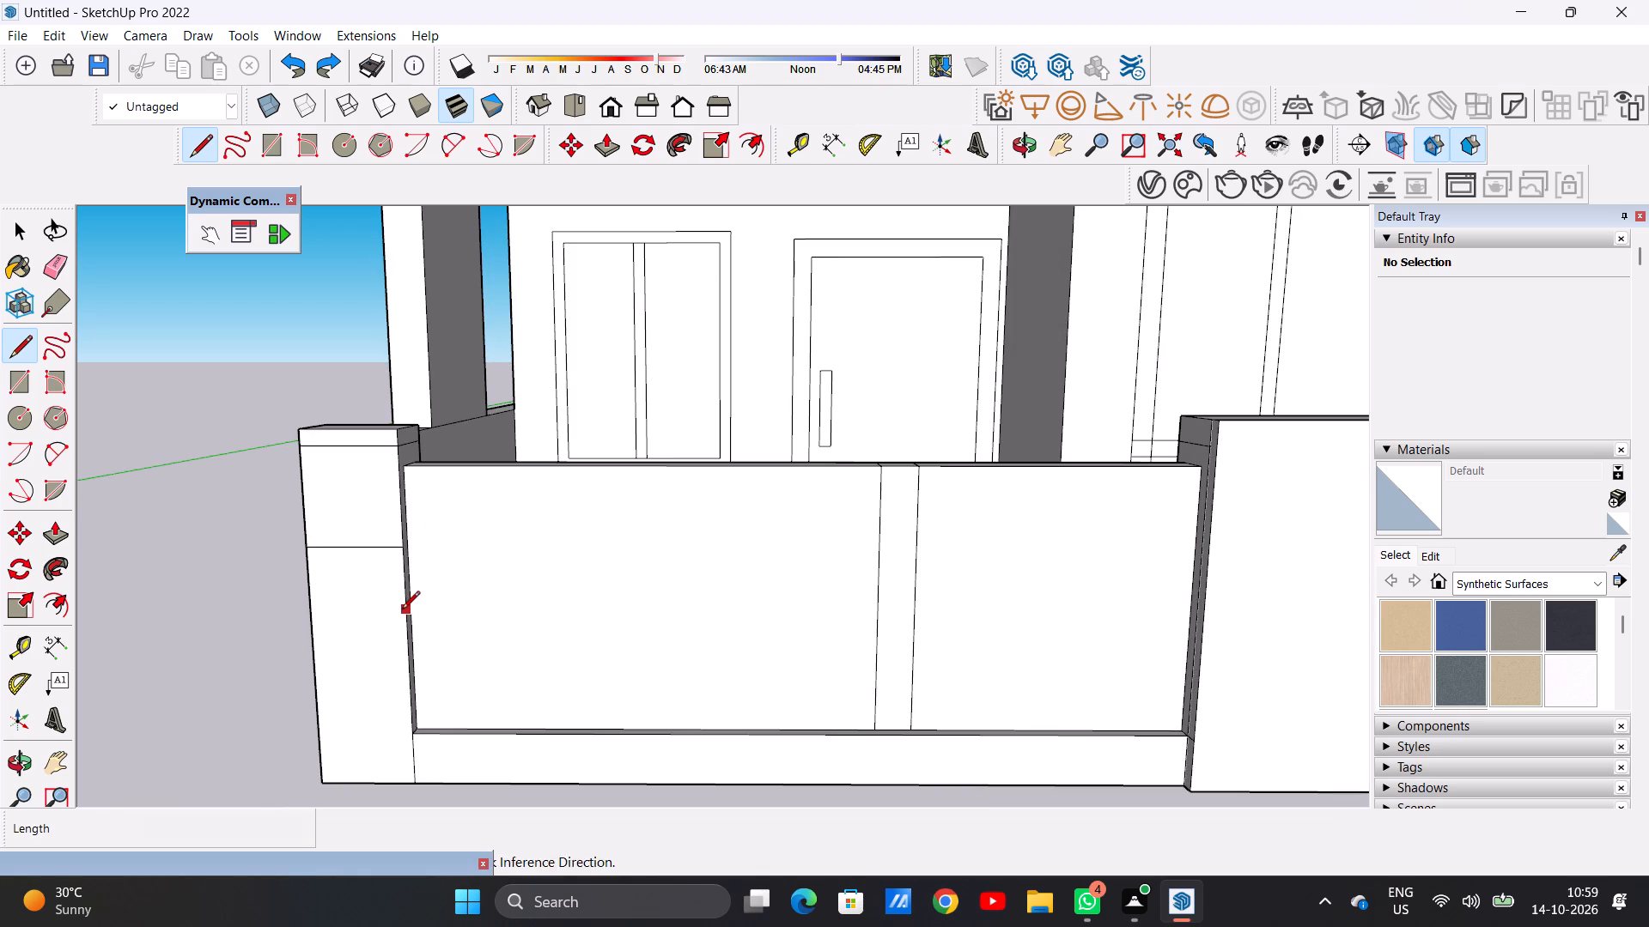
pyautogui.click(311, 609)
pyautogui.press('space')
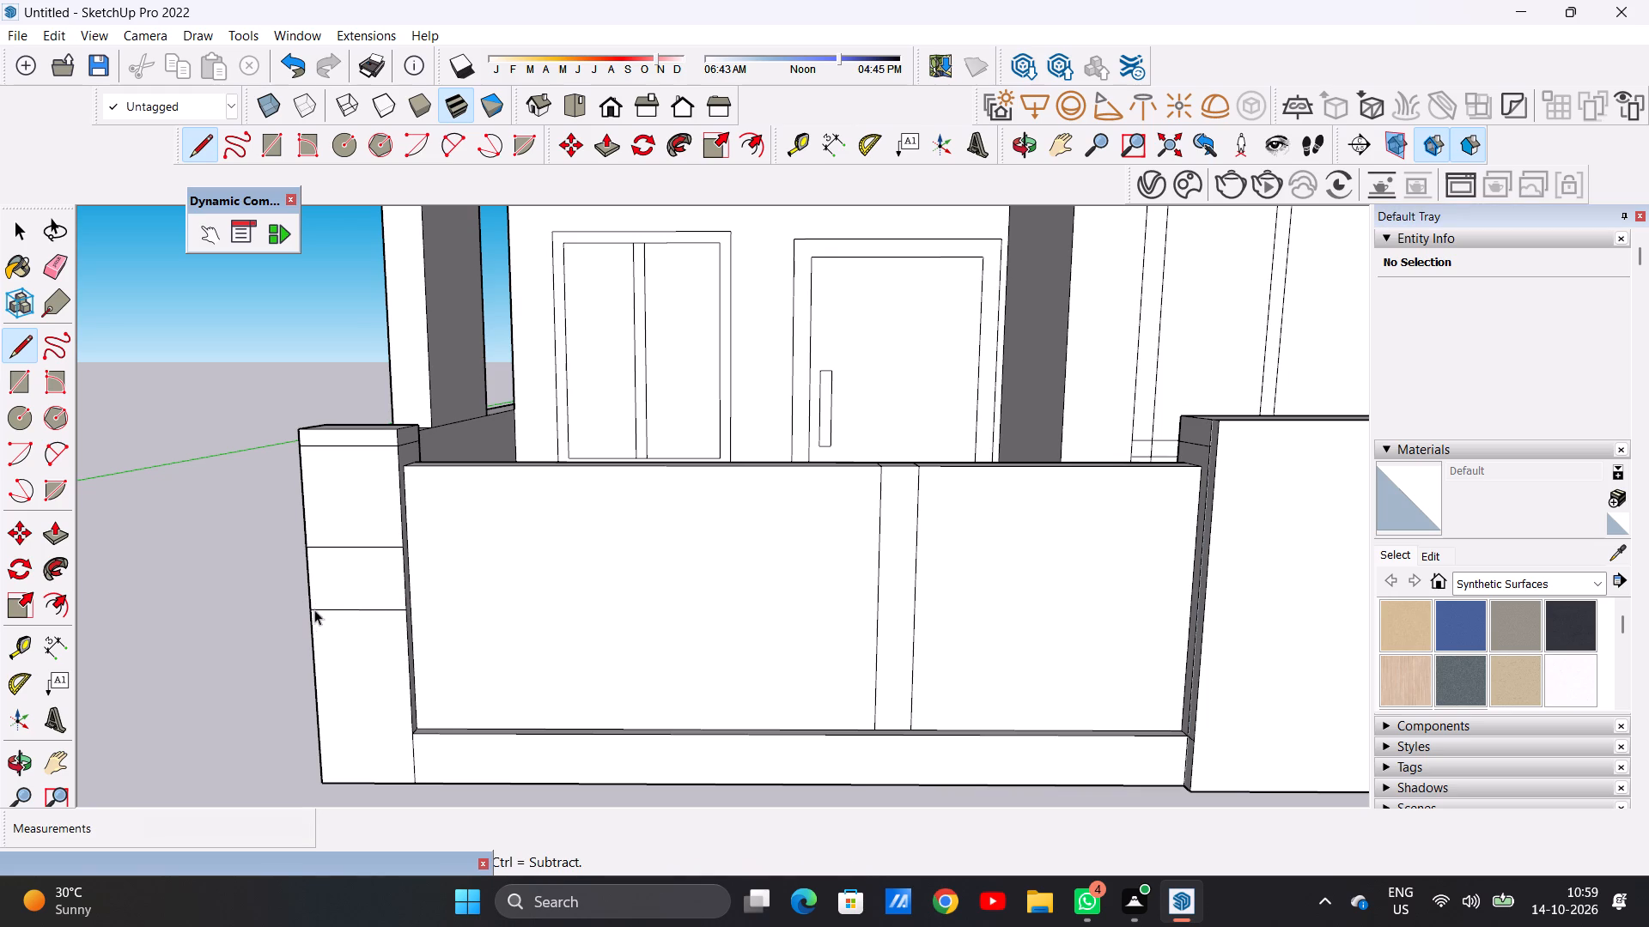
# Examine the whole house front and the banded boundary wall from eye level and from above.
pyautogui.scroll(-18, 373, 597)
pyautogui.moveTo(543, 623); pyautogui.dragTo(587, 609, button='middle')
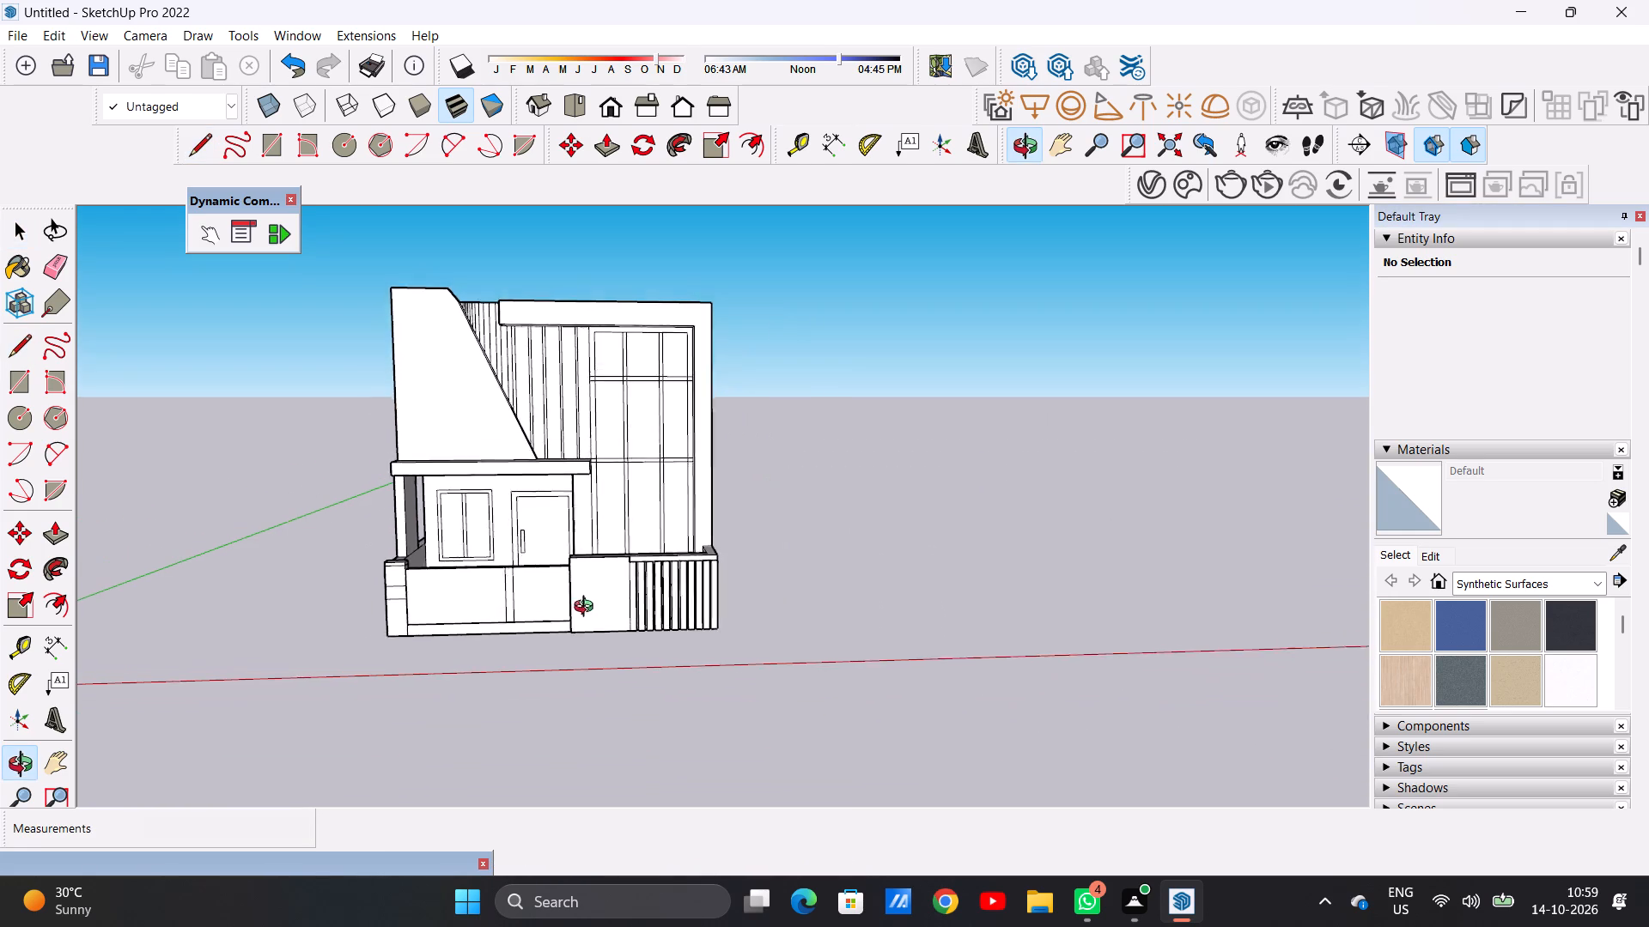
pyautogui.moveTo(587, 609); pyautogui.dragTo(563, 608, button='middle')
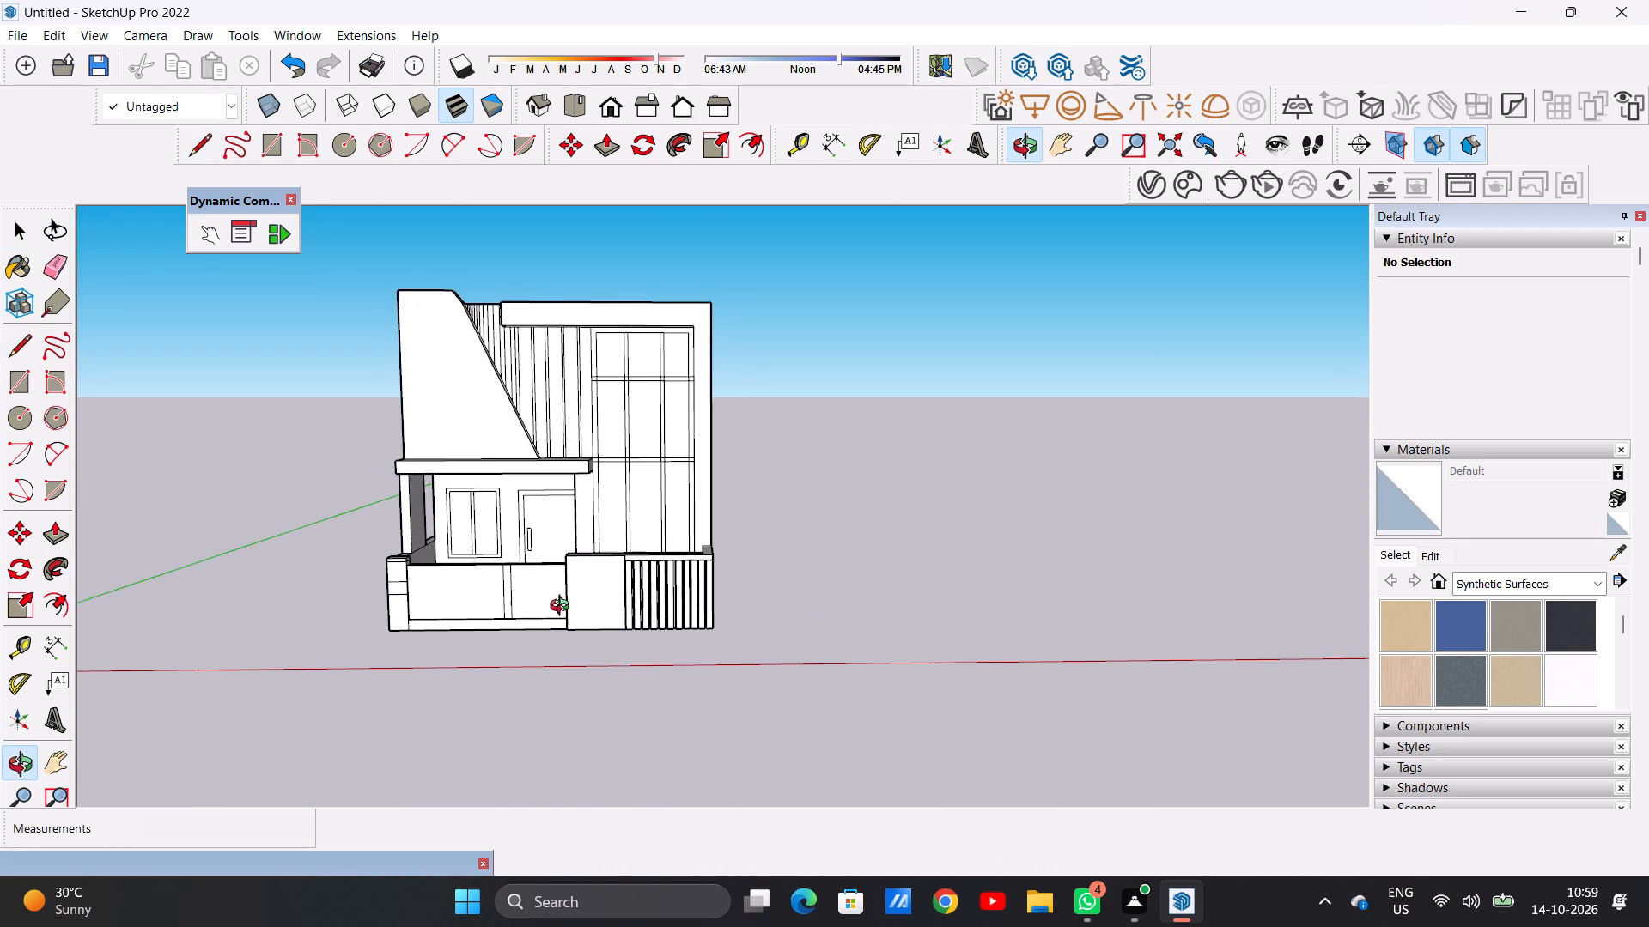
pyautogui.moveTo(563, 608); pyautogui.dragTo(549, 612, button='middle')
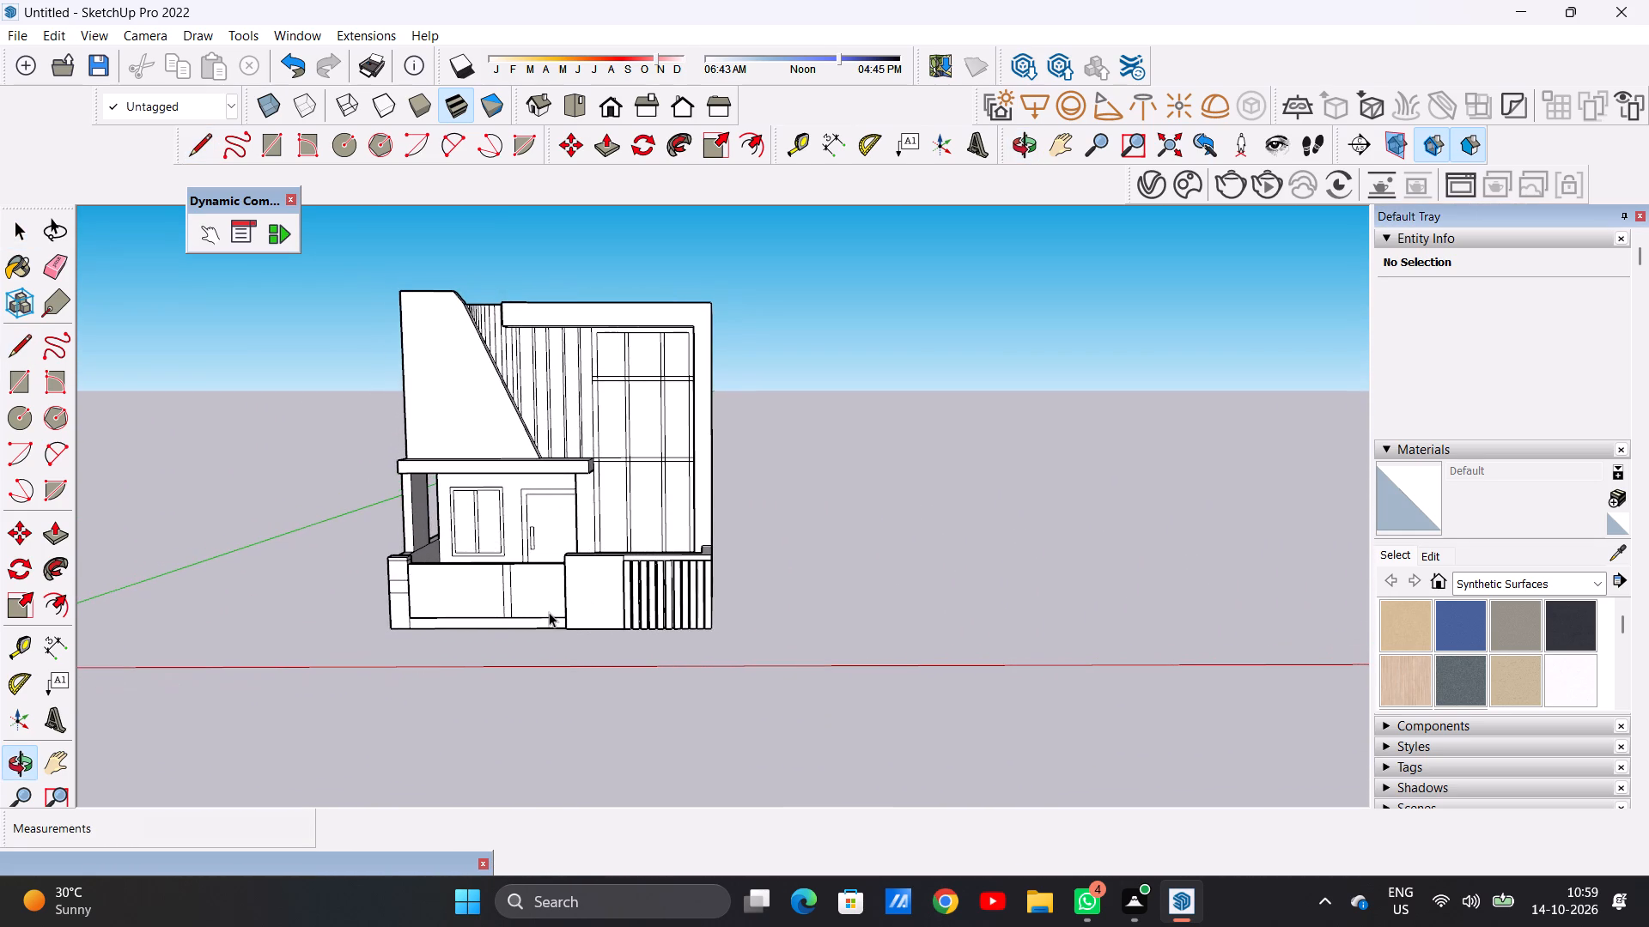
pyautogui.scroll(8, 528, 569)
pyautogui.scroll(-4, 546, 638)
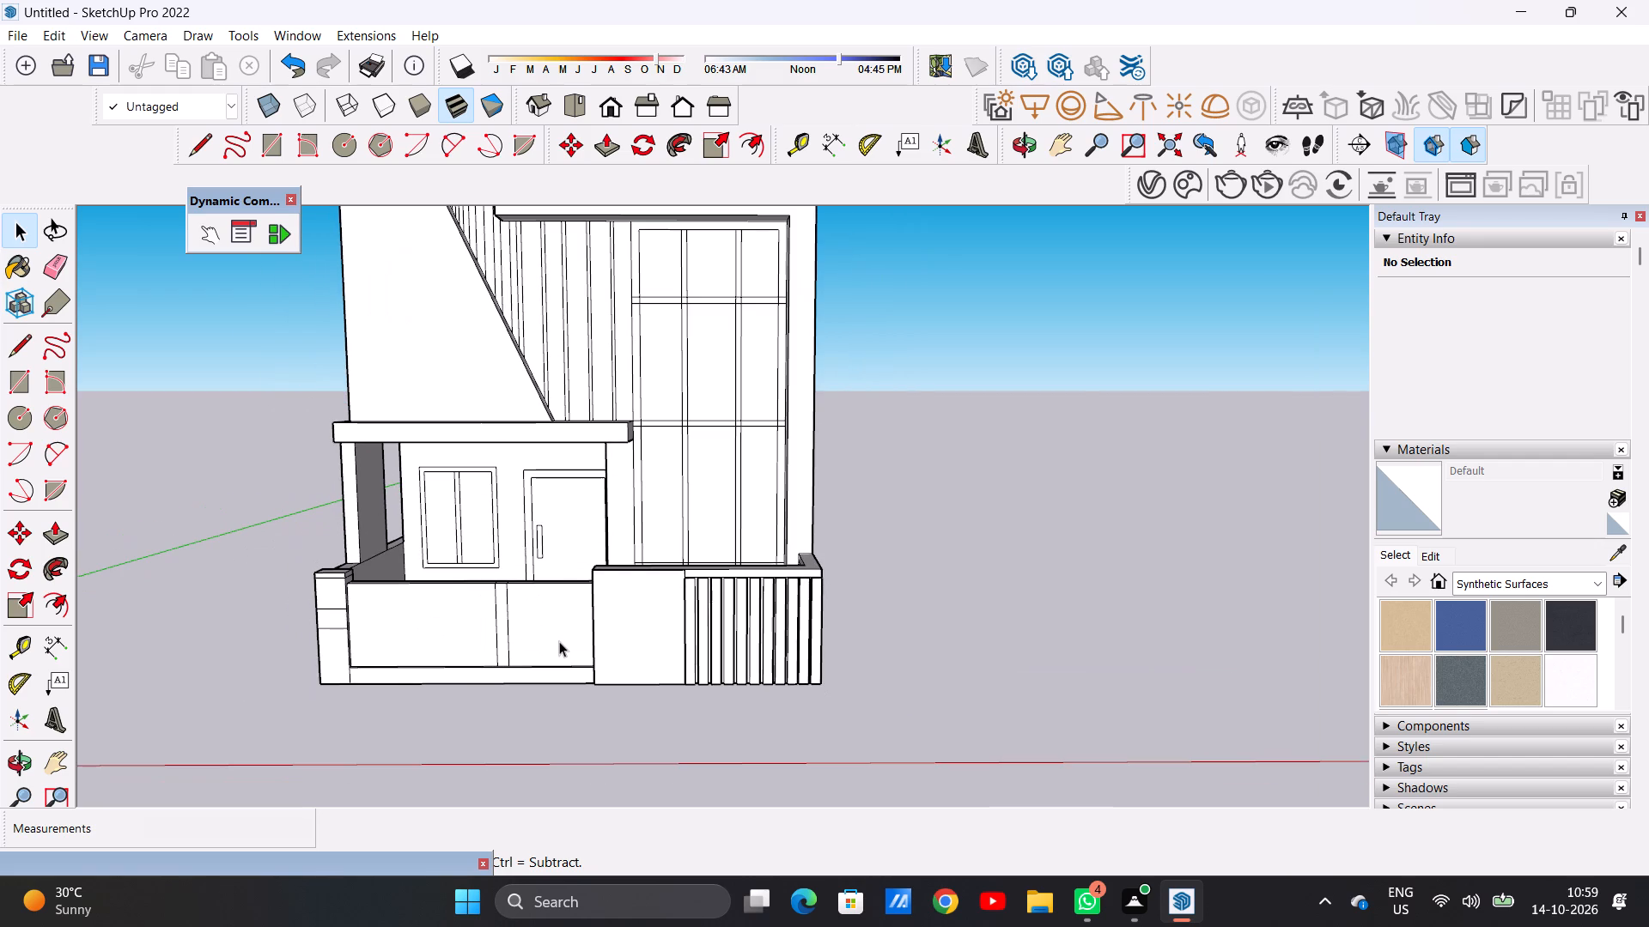
pyautogui.scroll(-7, 553, 608)
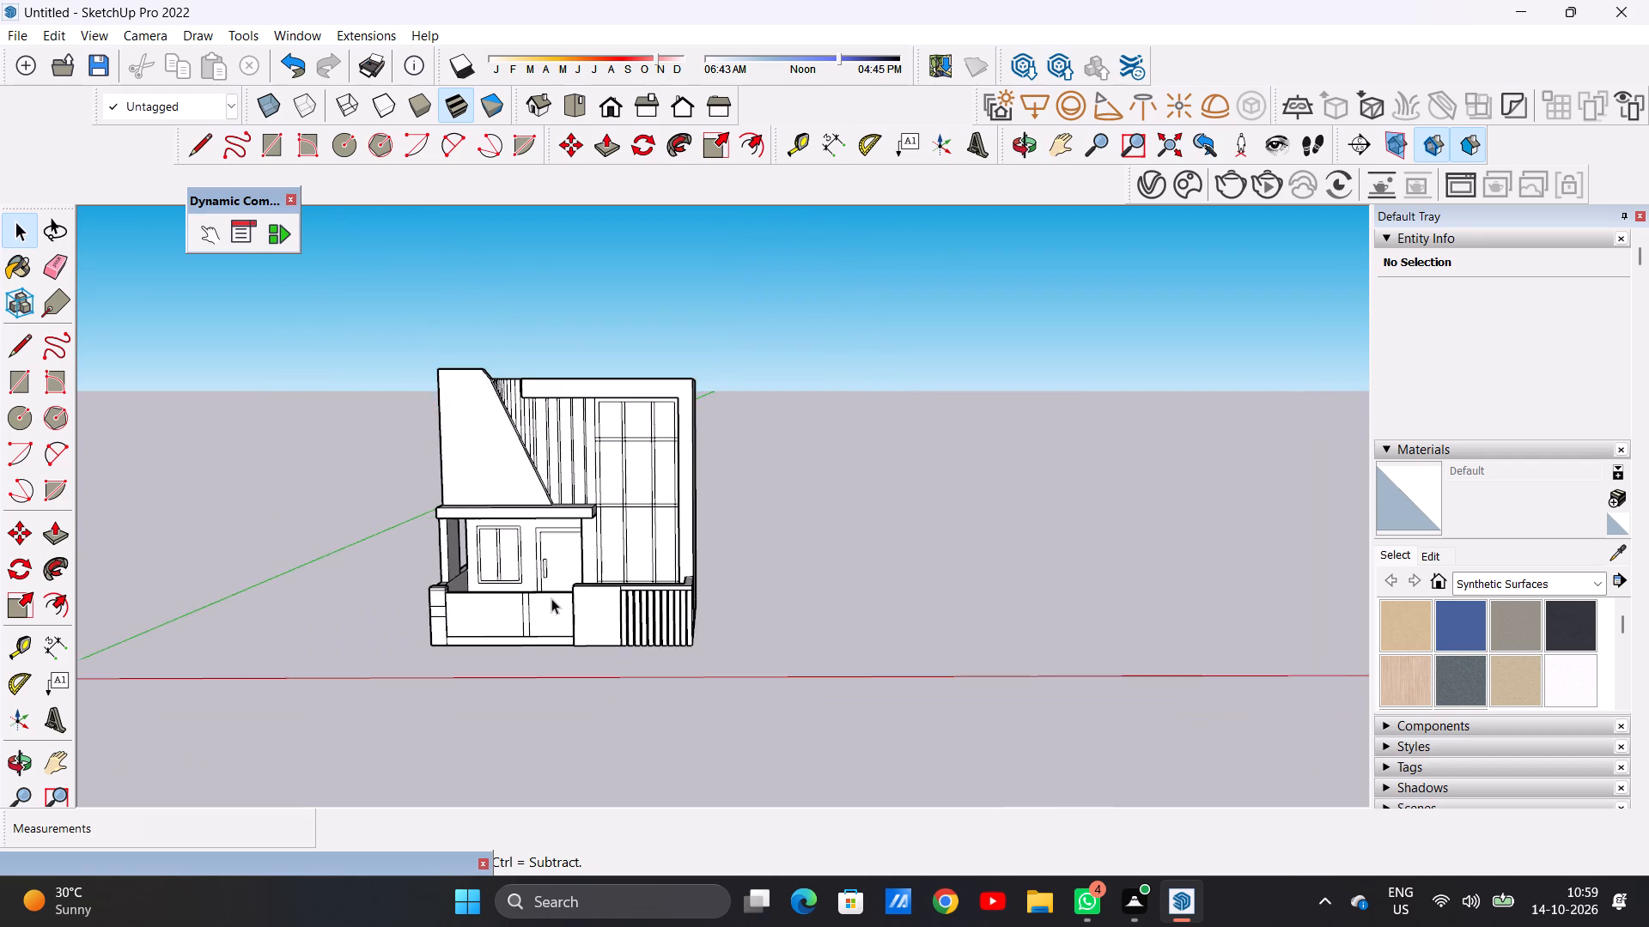
pyautogui.moveTo(555, 619); pyautogui.dragTo(545, 763, button='middle')
pyautogui.scroll(6, 644, 669)
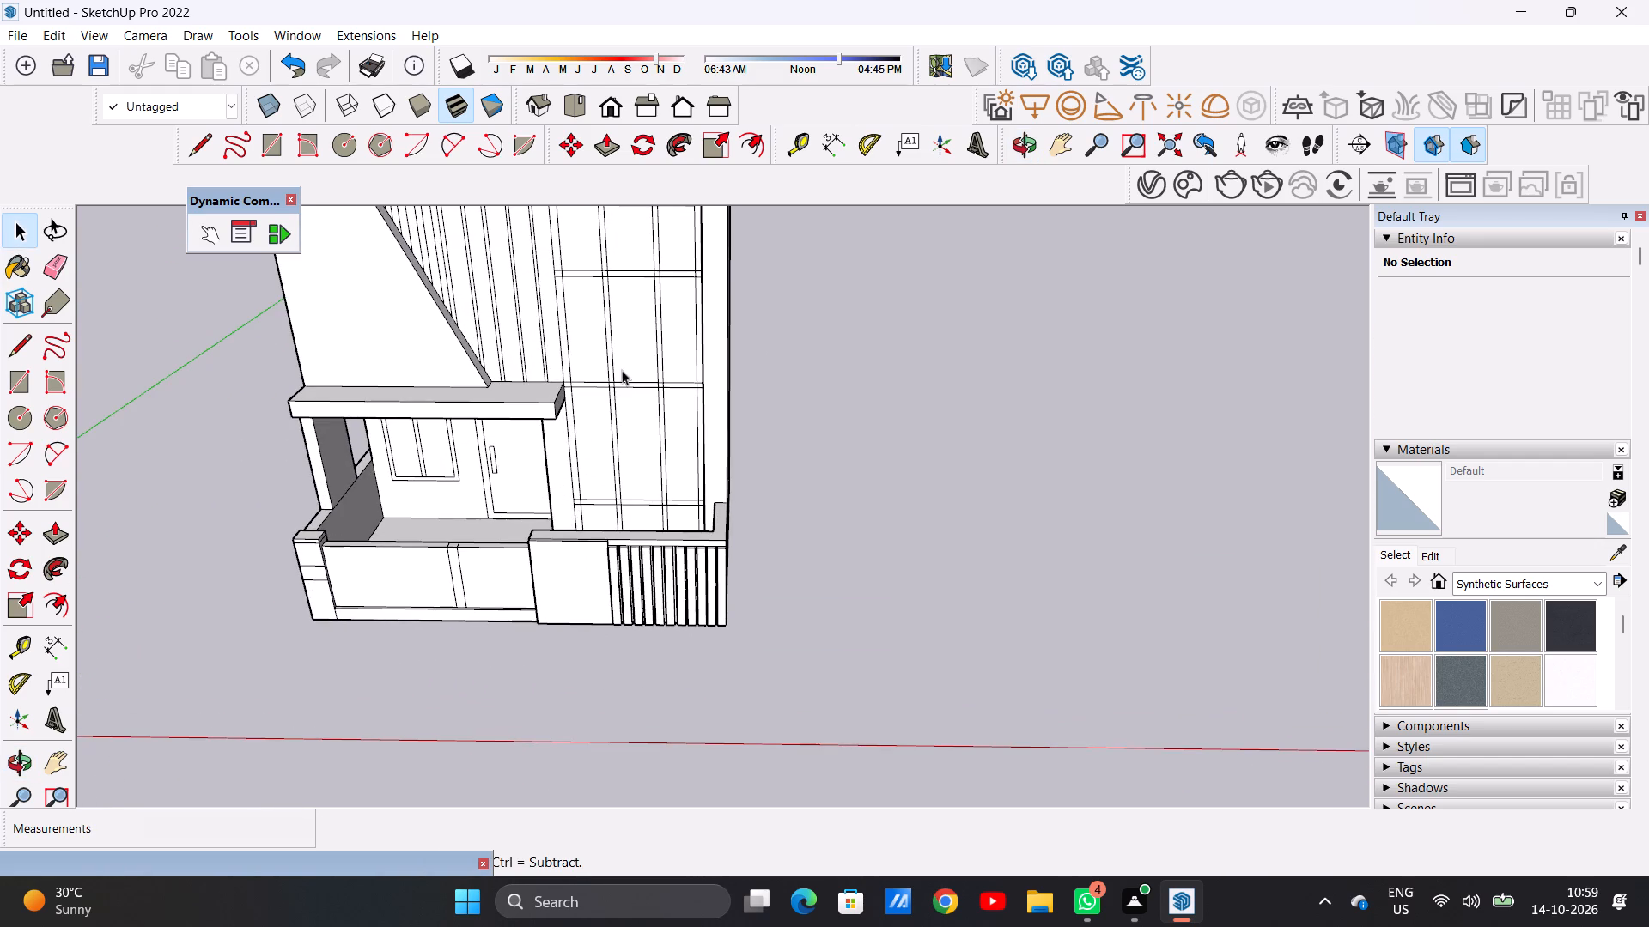
# Examine the house front and the boundary wall from straight ahead and from above.
pyautogui.click(607, 104)
pyautogui.scroll(3, 802, 442)
pyautogui.moveTo(765, 415); pyautogui.dragTo(734, 536, button='middle')
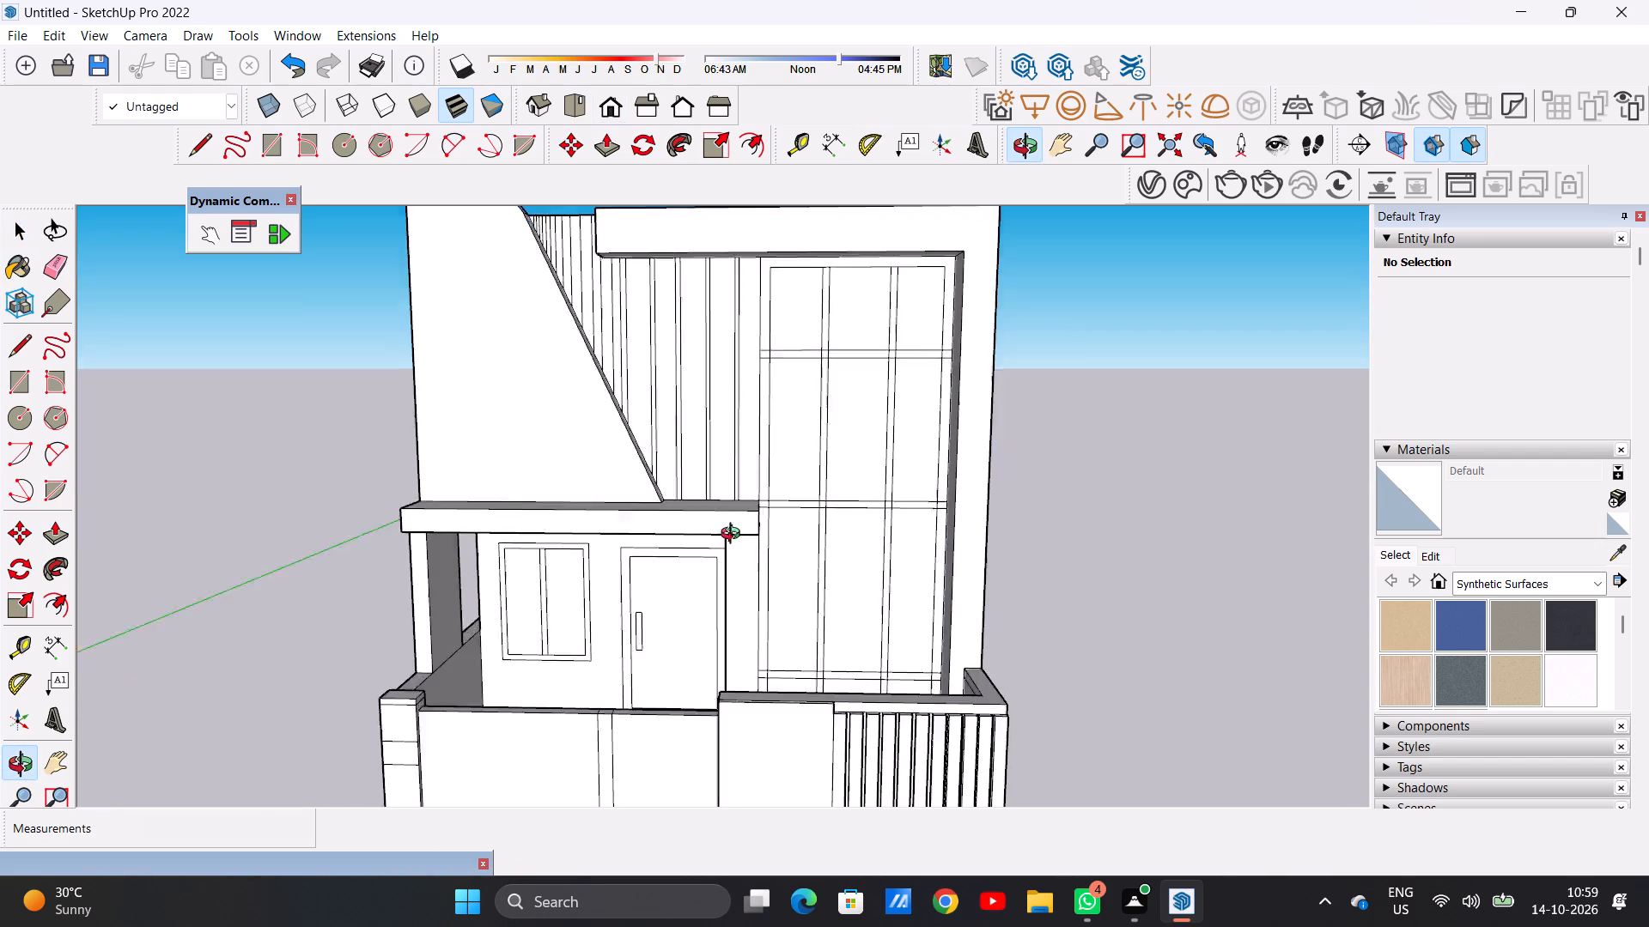
pyautogui.moveTo(734, 536); pyautogui.dragTo(730, 638, button='middle')
pyautogui.scroll(-7, 760, 475)
pyautogui.moveTo(728, 663); pyautogui.dragTo(743, 728, button='middle')
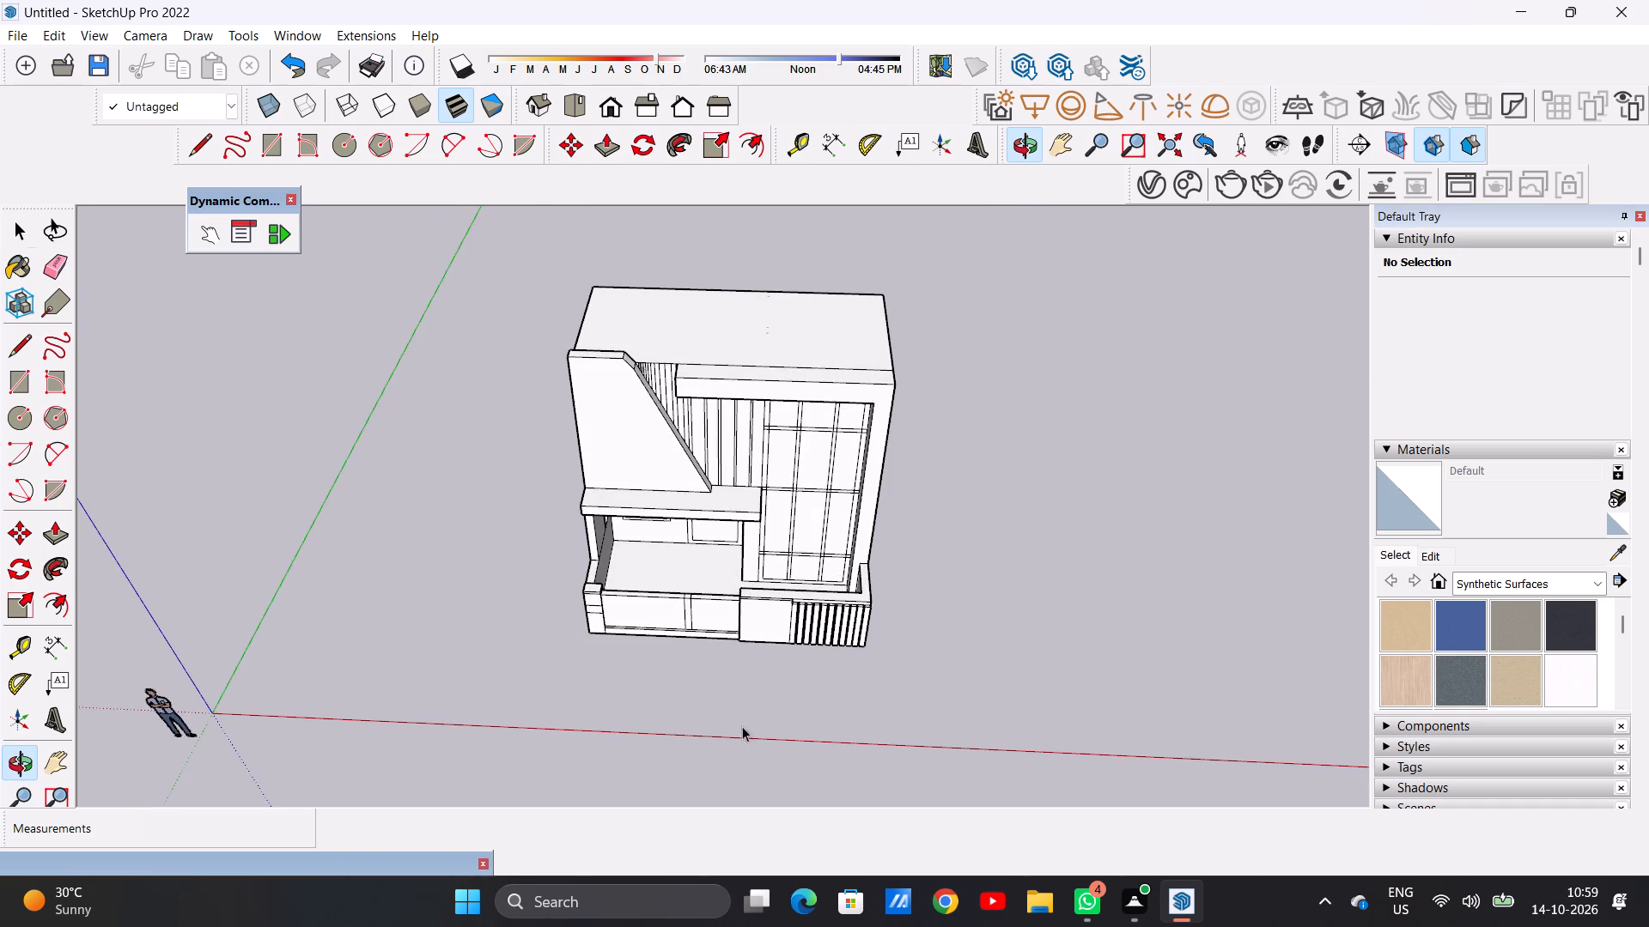
pyautogui.scroll(7, 732, 685)
pyautogui.moveTo(721, 691); pyautogui.dragTo(739, 727, button='middle')
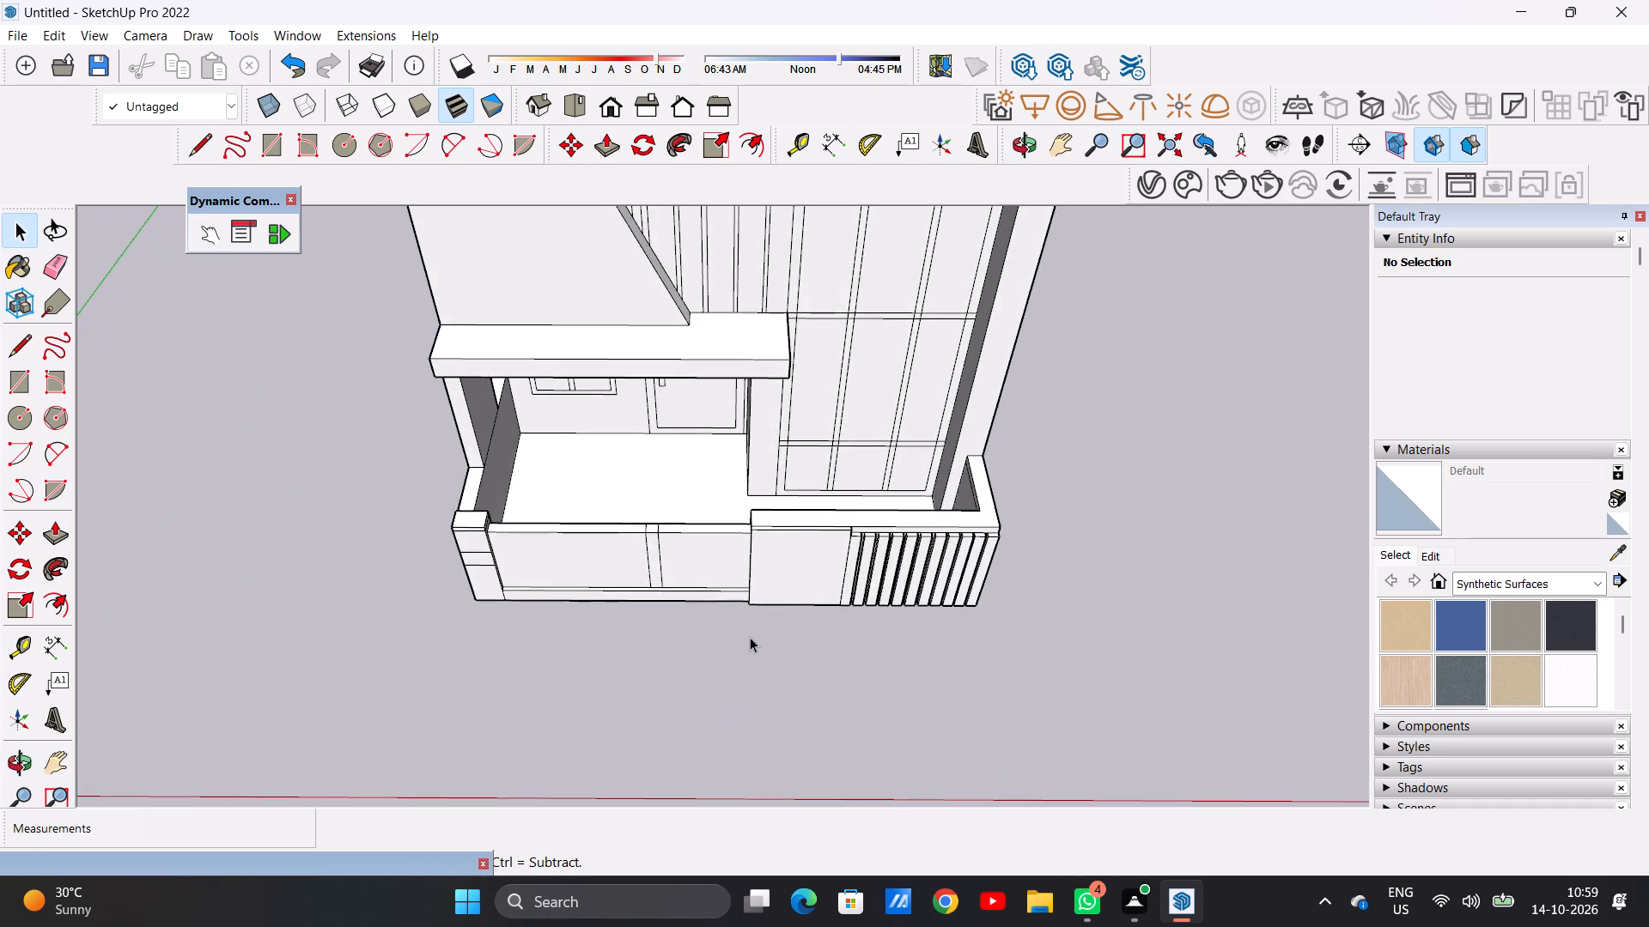
# Draw a ground rectangle about 12' 4 3/8" by 4' 7 1/8" in front of the boundary wall's panel section and end pillar.
pyautogui.scroll(4, 750, 637)
pyautogui.press('r')
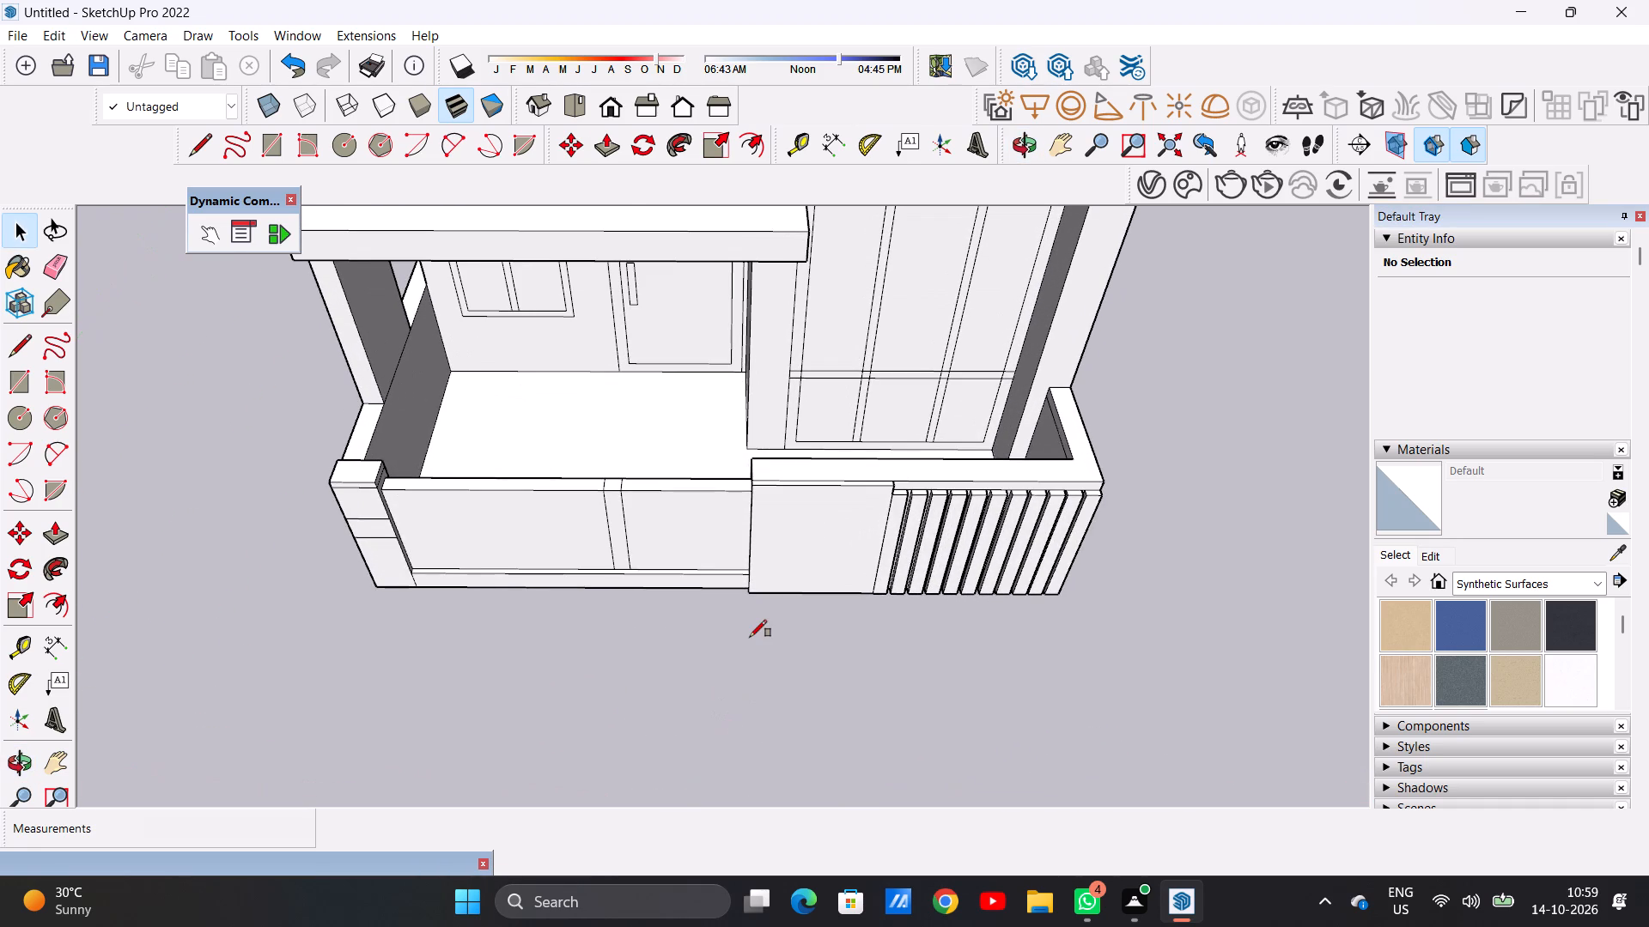
pyautogui.click(374, 589)
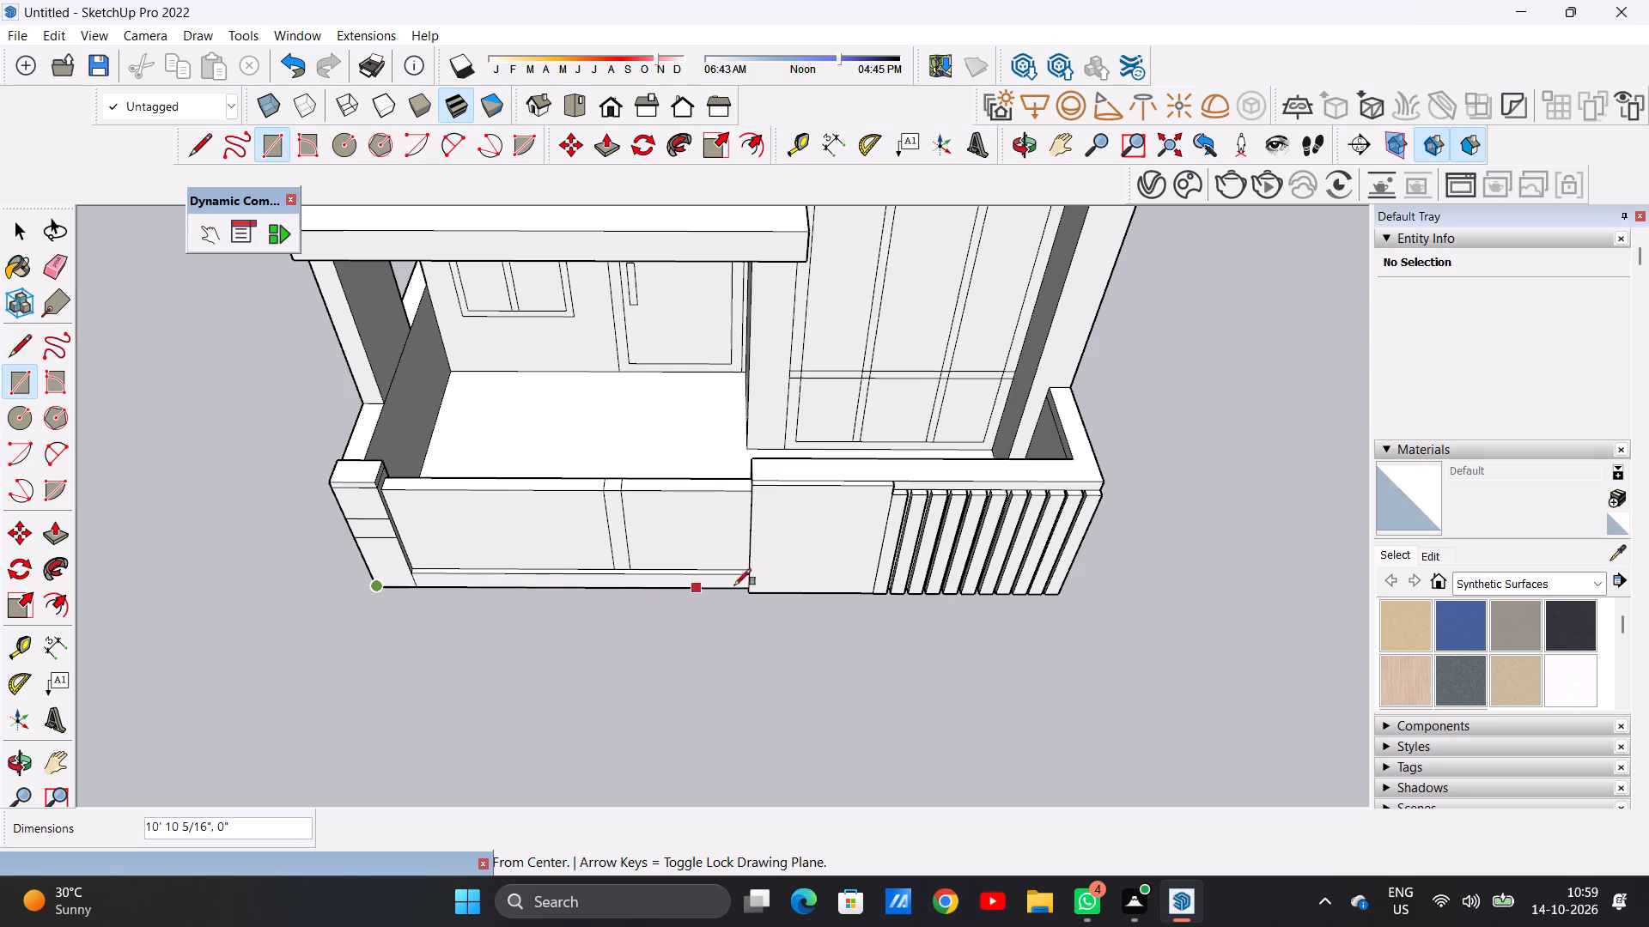
pyautogui.scroll(2, 739, 606)
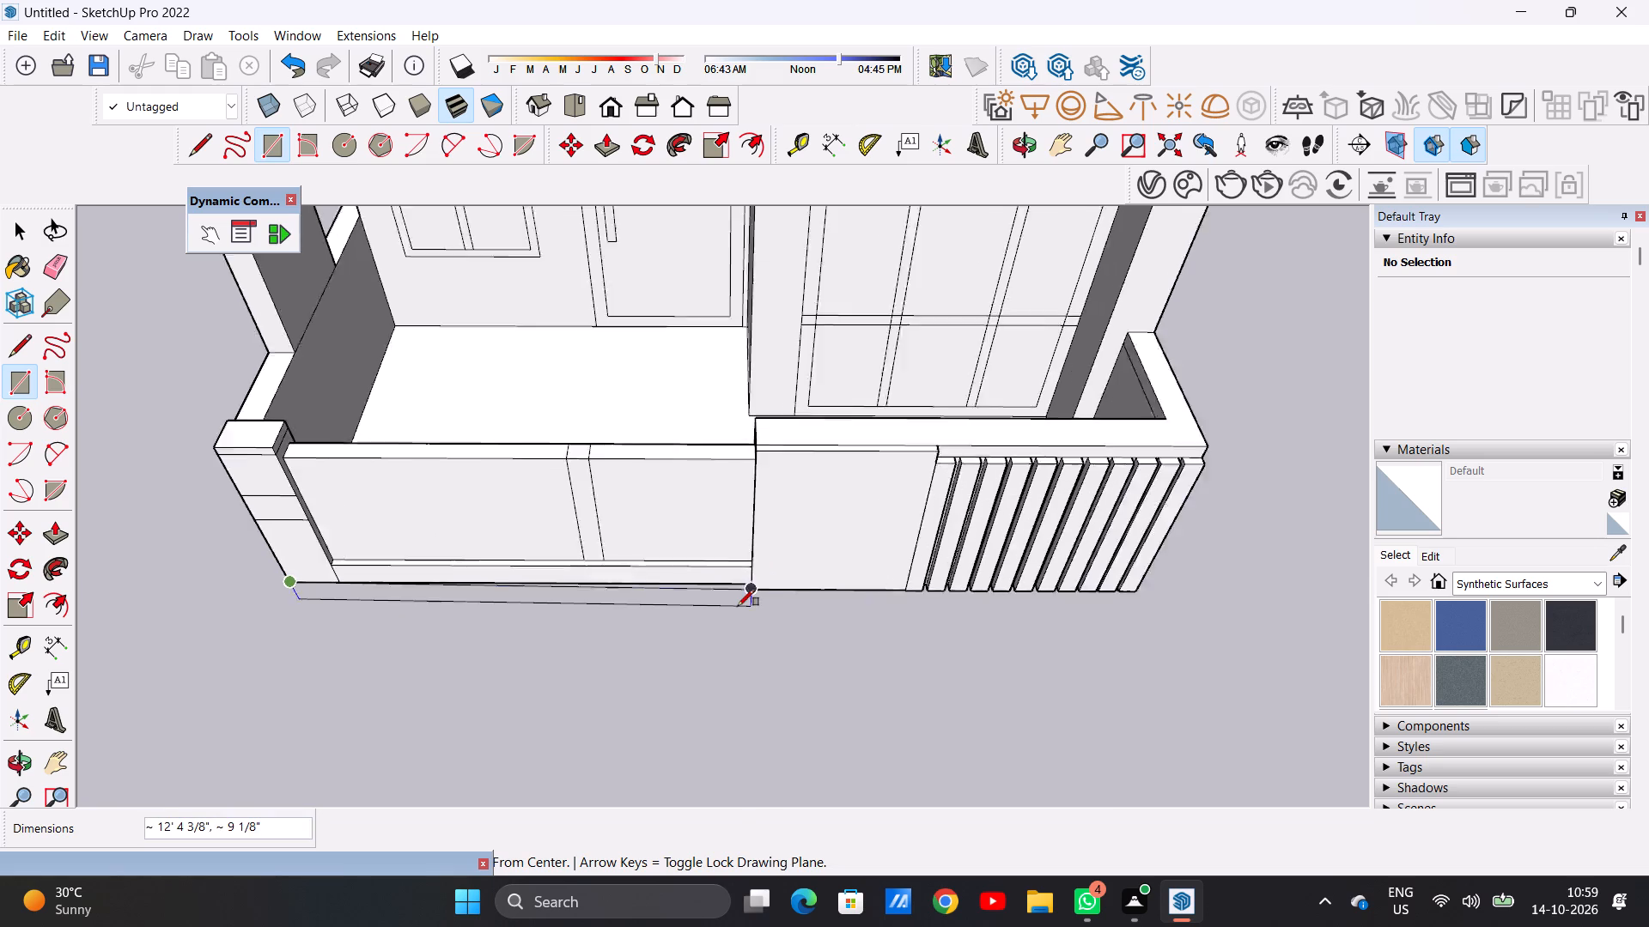
pyautogui.scroll(8, 738, 606)
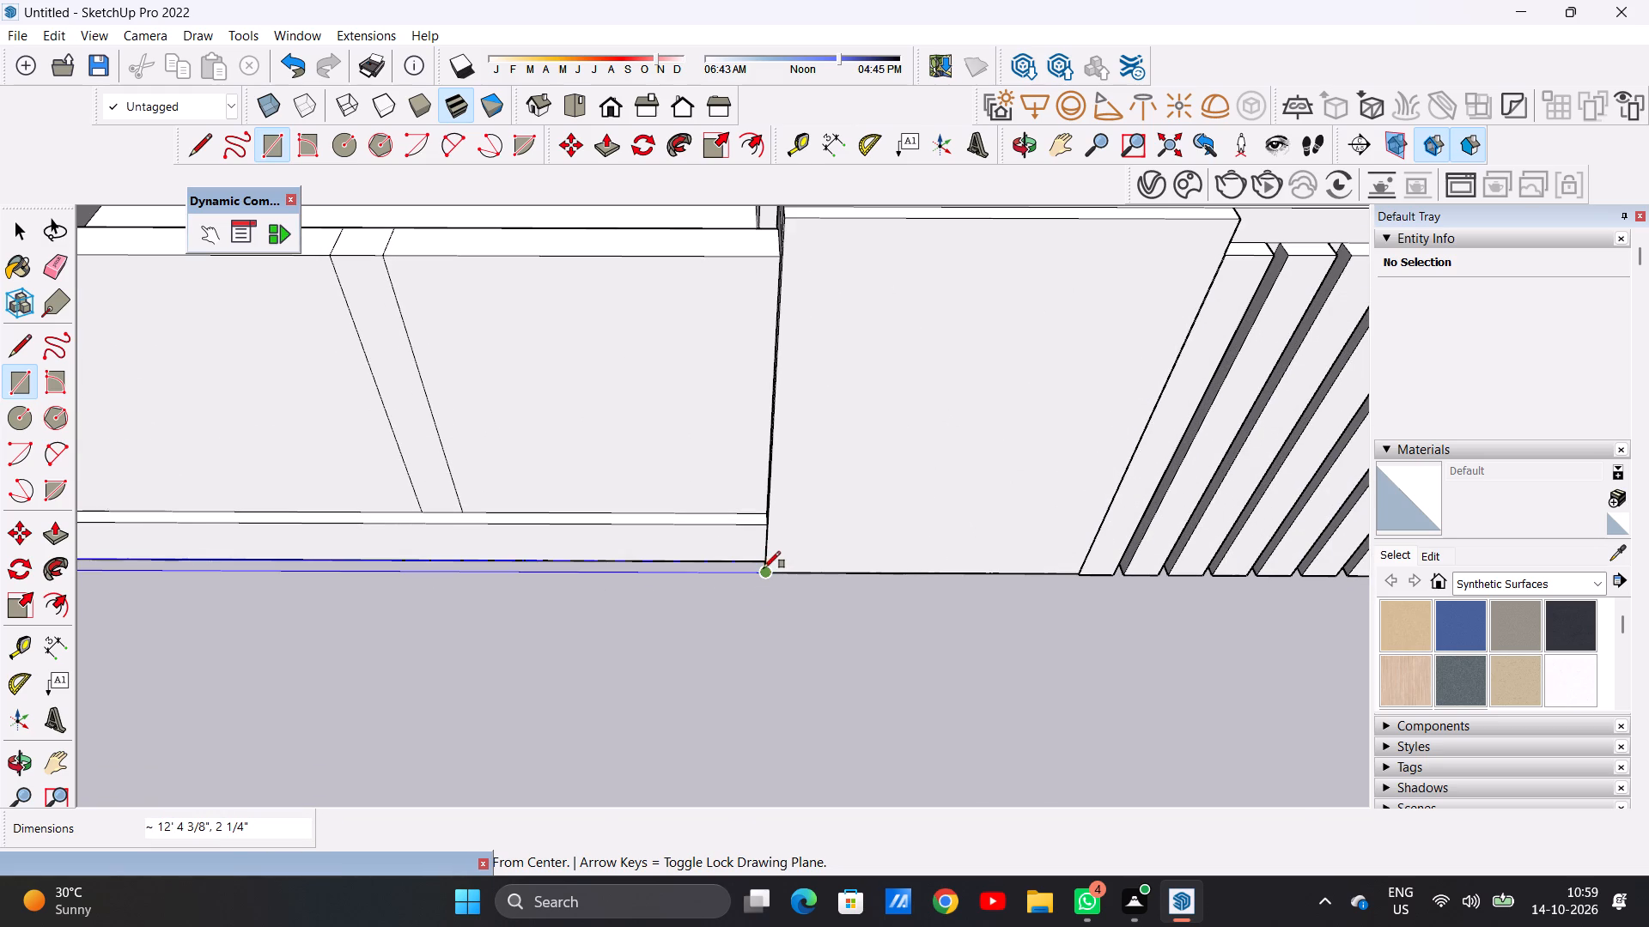
pyautogui.scroll(1, 750, 579)
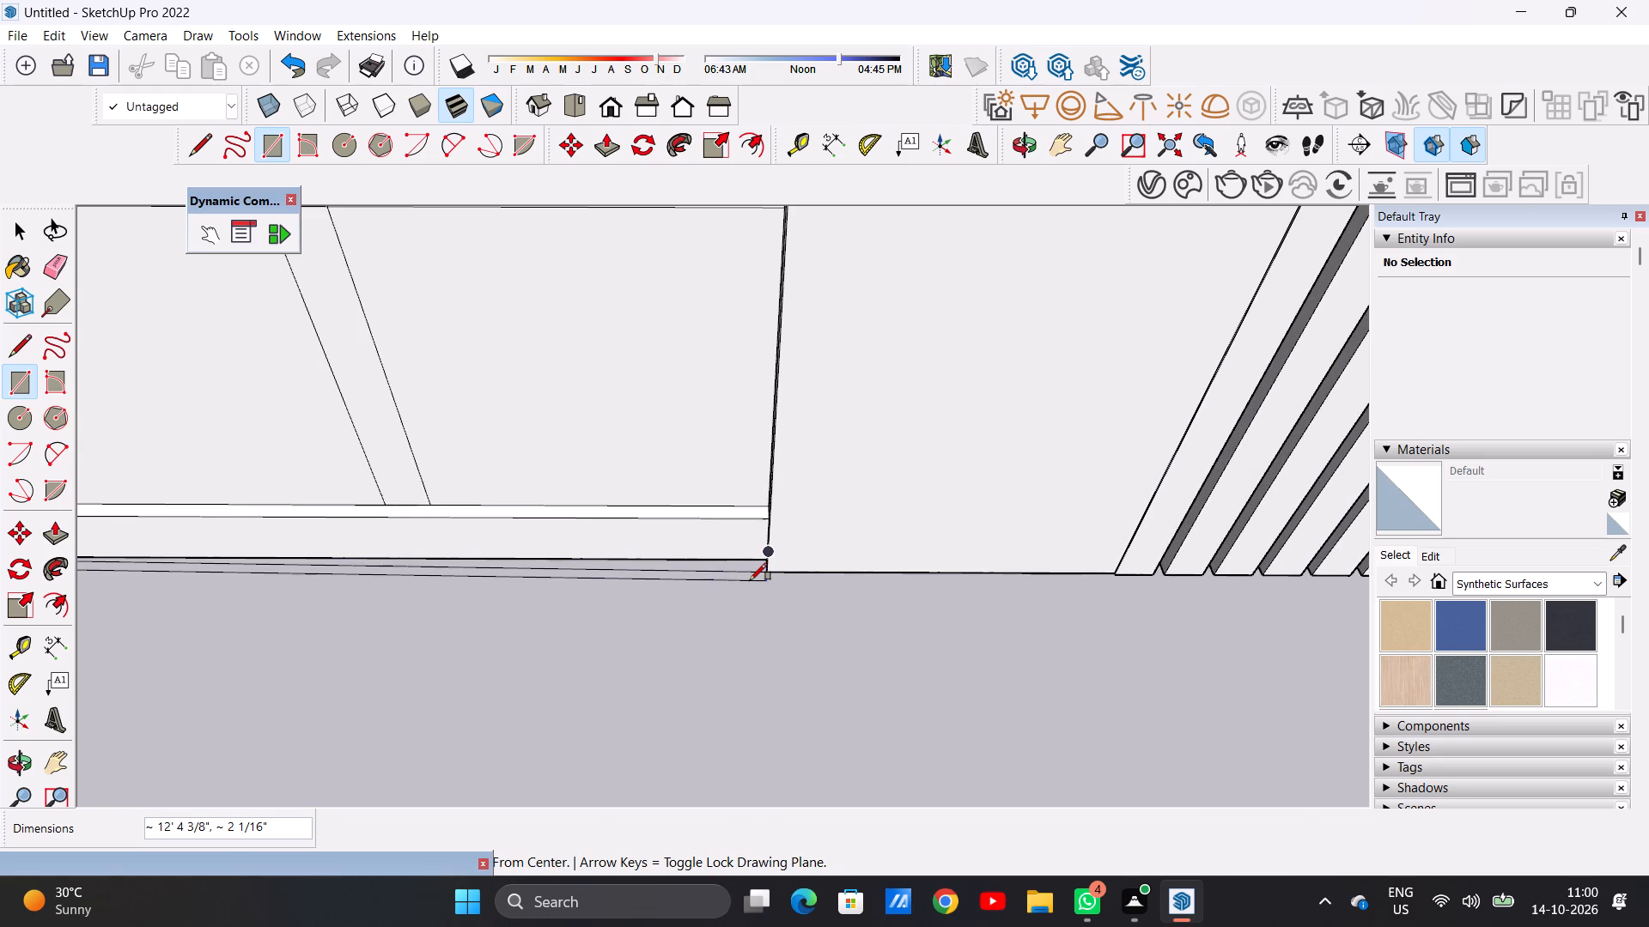
pyautogui.scroll(10, 750, 580)
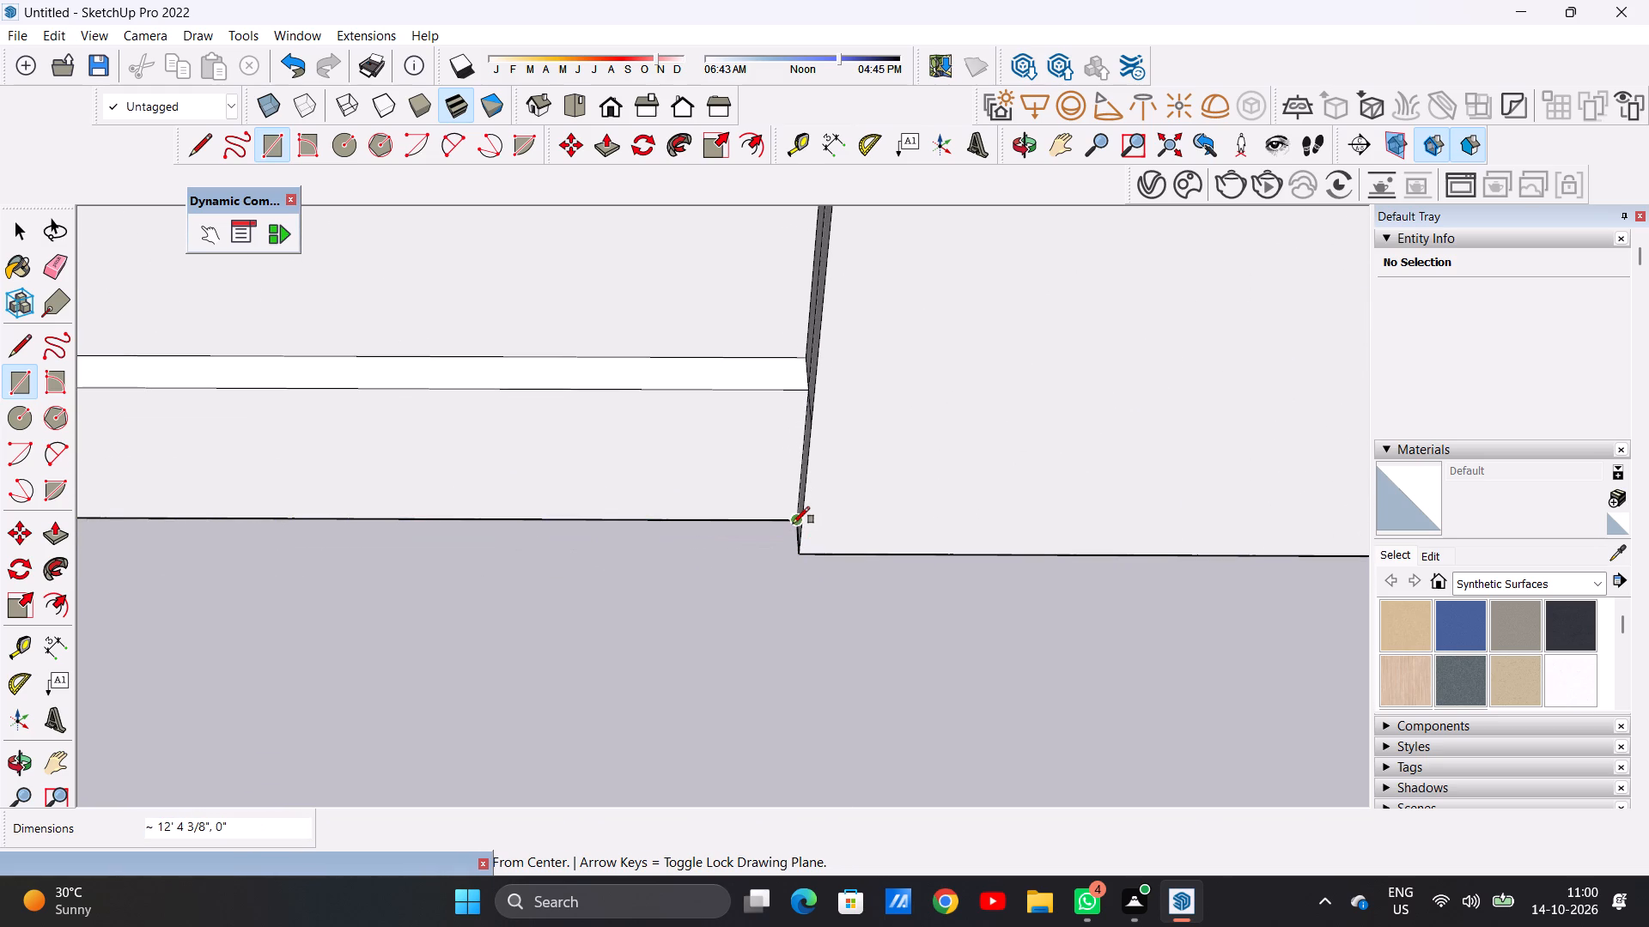
pyautogui.click(793, 524)
pyautogui.scroll(-13, 805, 613)
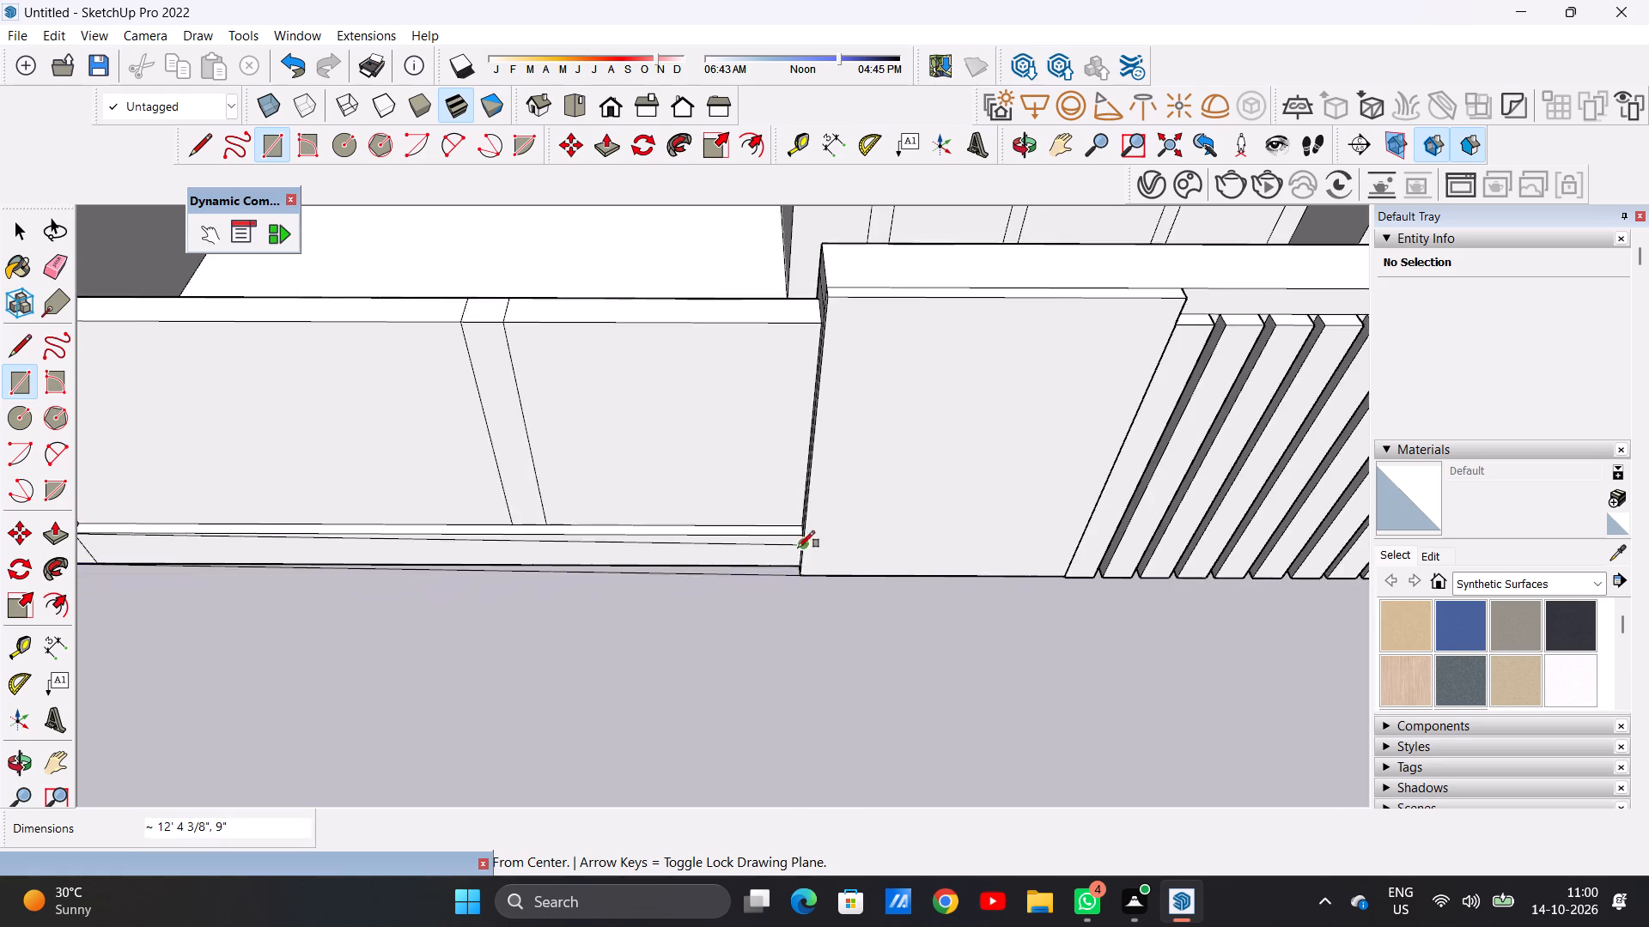
pyautogui.scroll(-5, 798, 548)
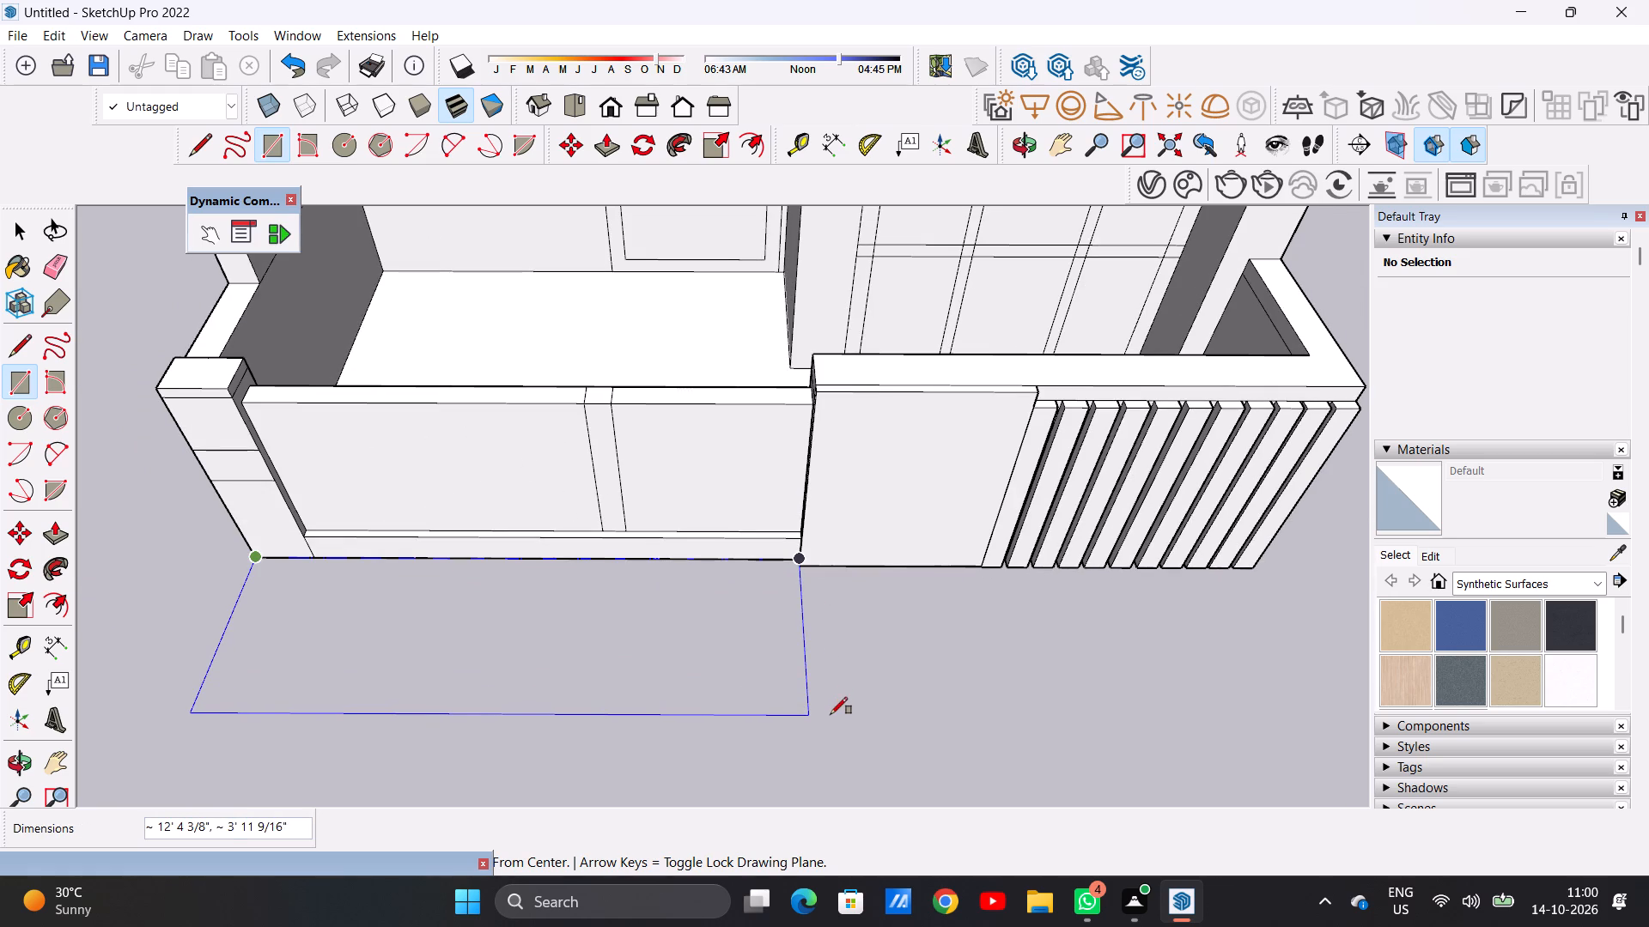
pyautogui.click(829, 743)
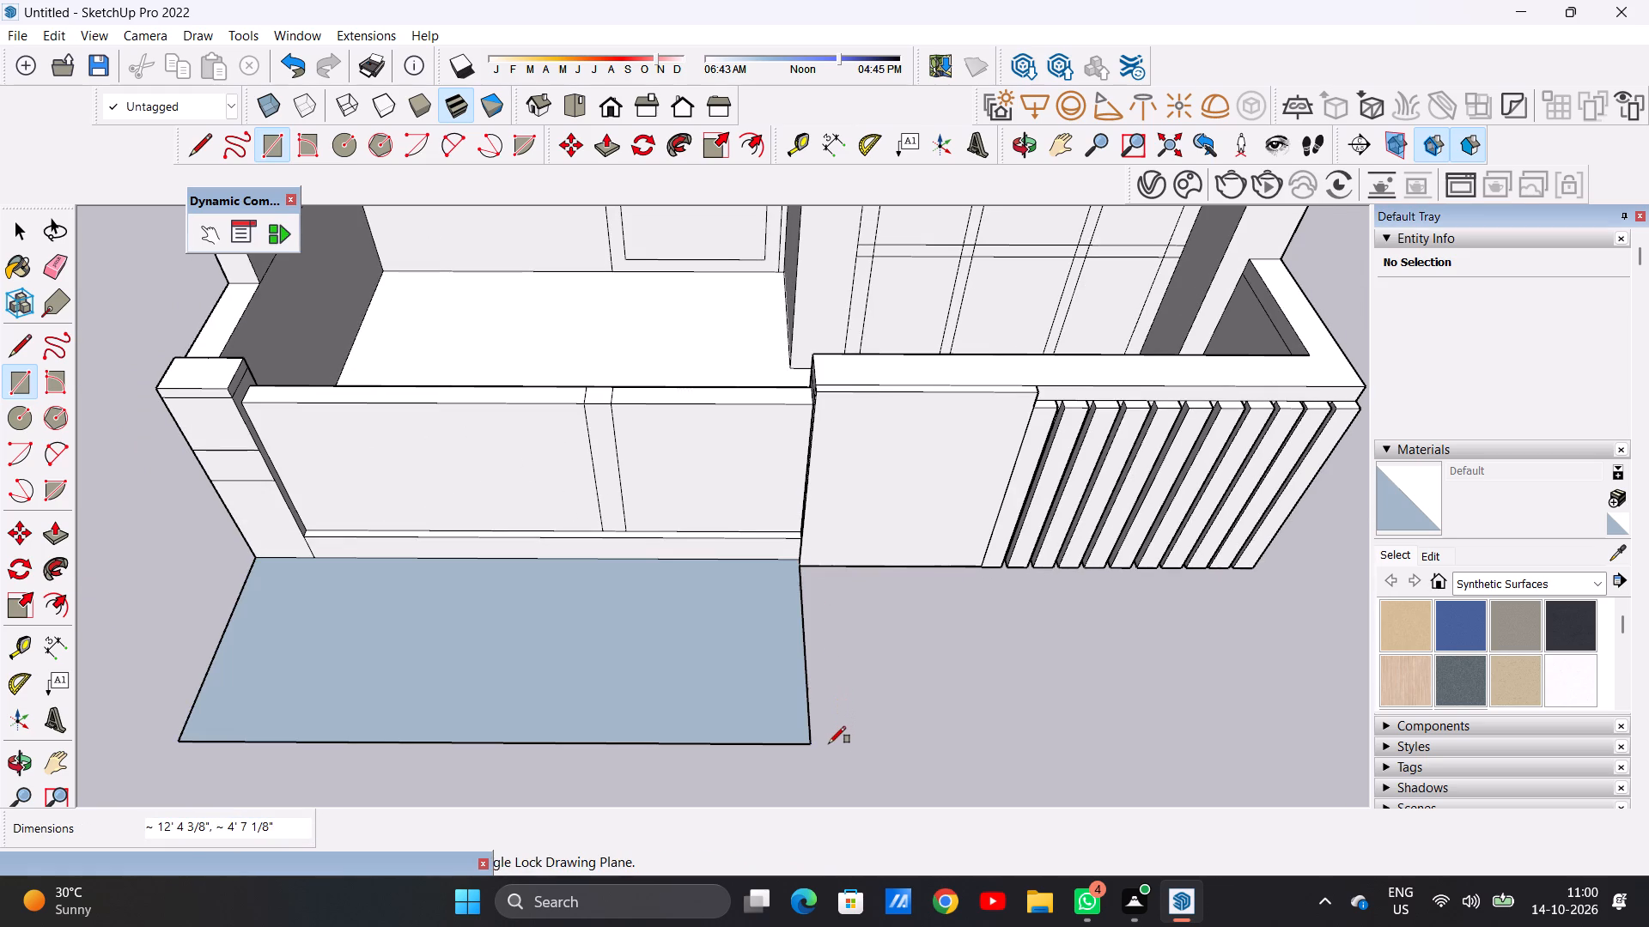
pyautogui.press('space')
# Examine the new ground rectangle against the house from the front, from the top and from oblique angles.
pyautogui.scroll(-12, 533, 680)
pyautogui.moveTo(576, 756); pyautogui.dragTo(562, 494, button='middle')
pyautogui.scroll(1, 565, 506)
pyautogui.moveTo(562, 494); pyautogui.dragTo(559, 483, button='middle')
pyautogui.moveTo(561, 676); pyautogui.dragTo(627, 718, button='middle')
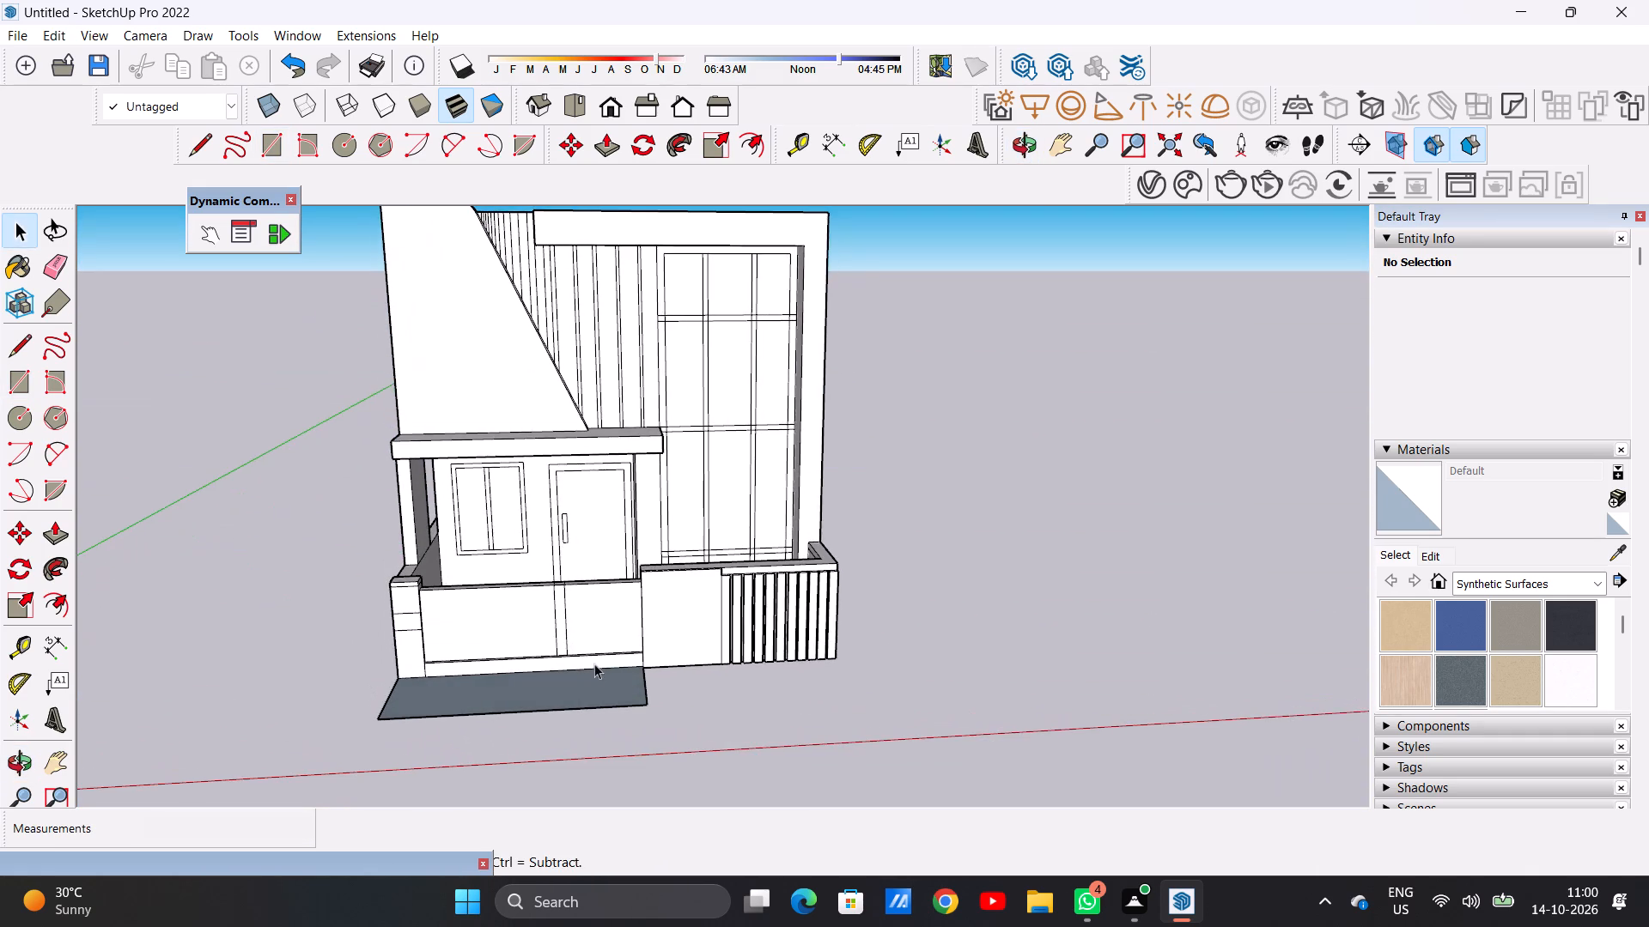
pyautogui.scroll(-6, 594, 663)
pyautogui.moveTo(648, 653); pyautogui.dragTo(615, 830, button='middle')
pyautogui.scroll(8, 617, 624)
pyautogui.moveTo(708, 726); pyautogui.dragTo(639, 809, button='middle')
pyautogui.scroll(-5, 626, 651)
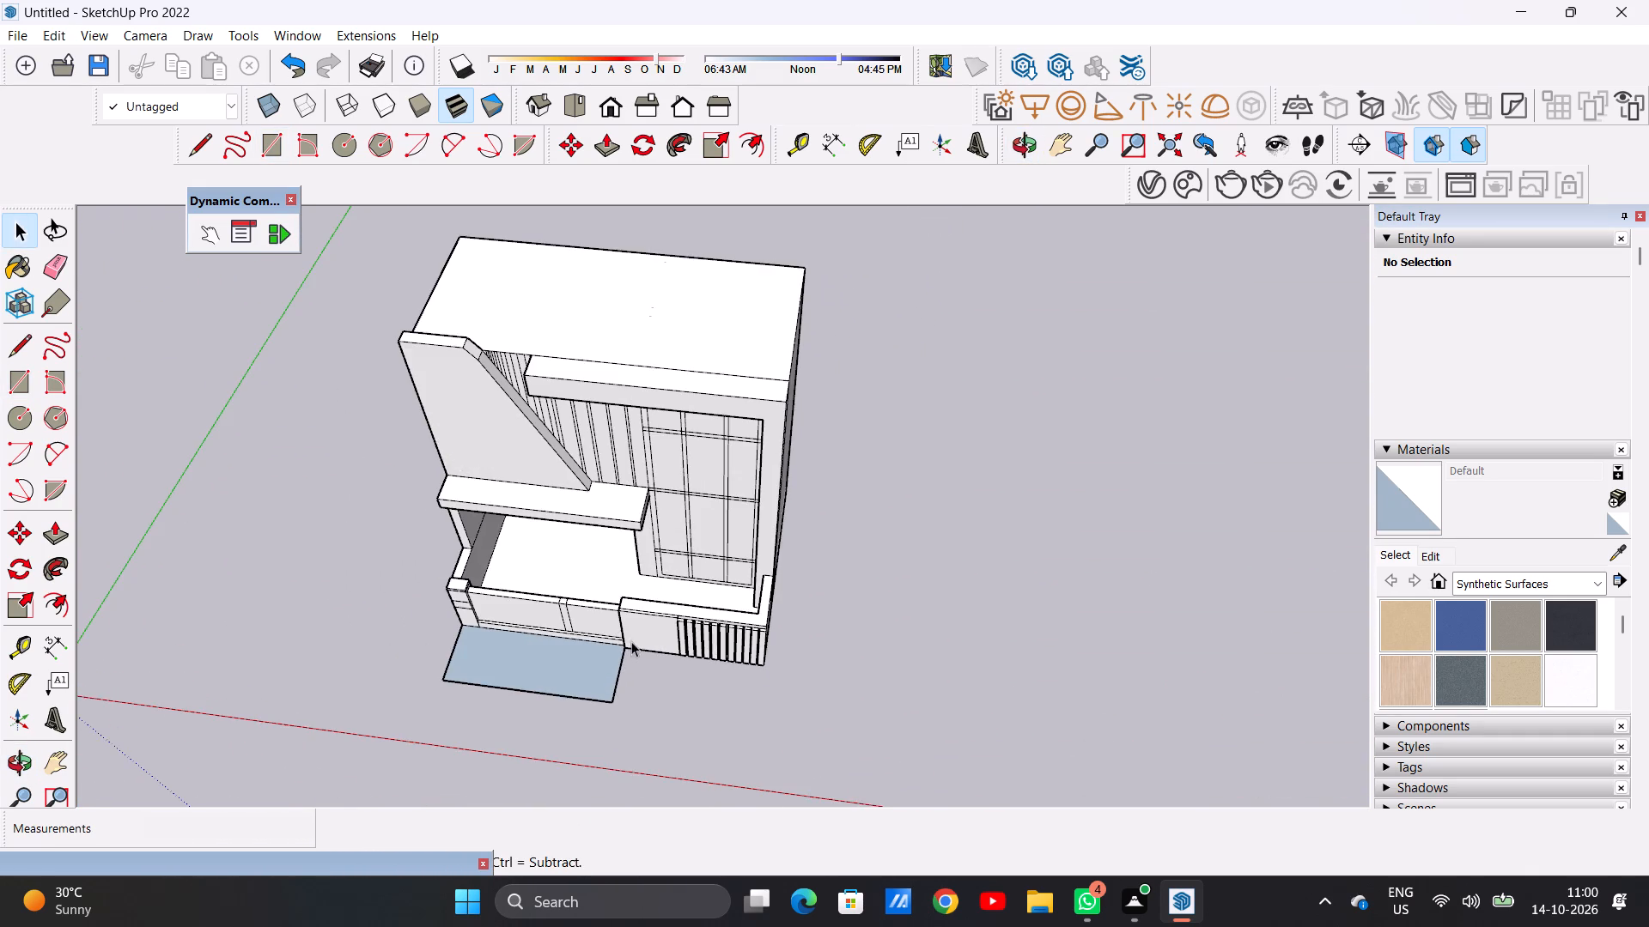
pyautogui.moveTo(490, 657); pyautogui.dragTo(880, 593, button='middle')
pyautogui.scroll(-9, 689, 530)
pyautogui.scroll(1, 721, 633)
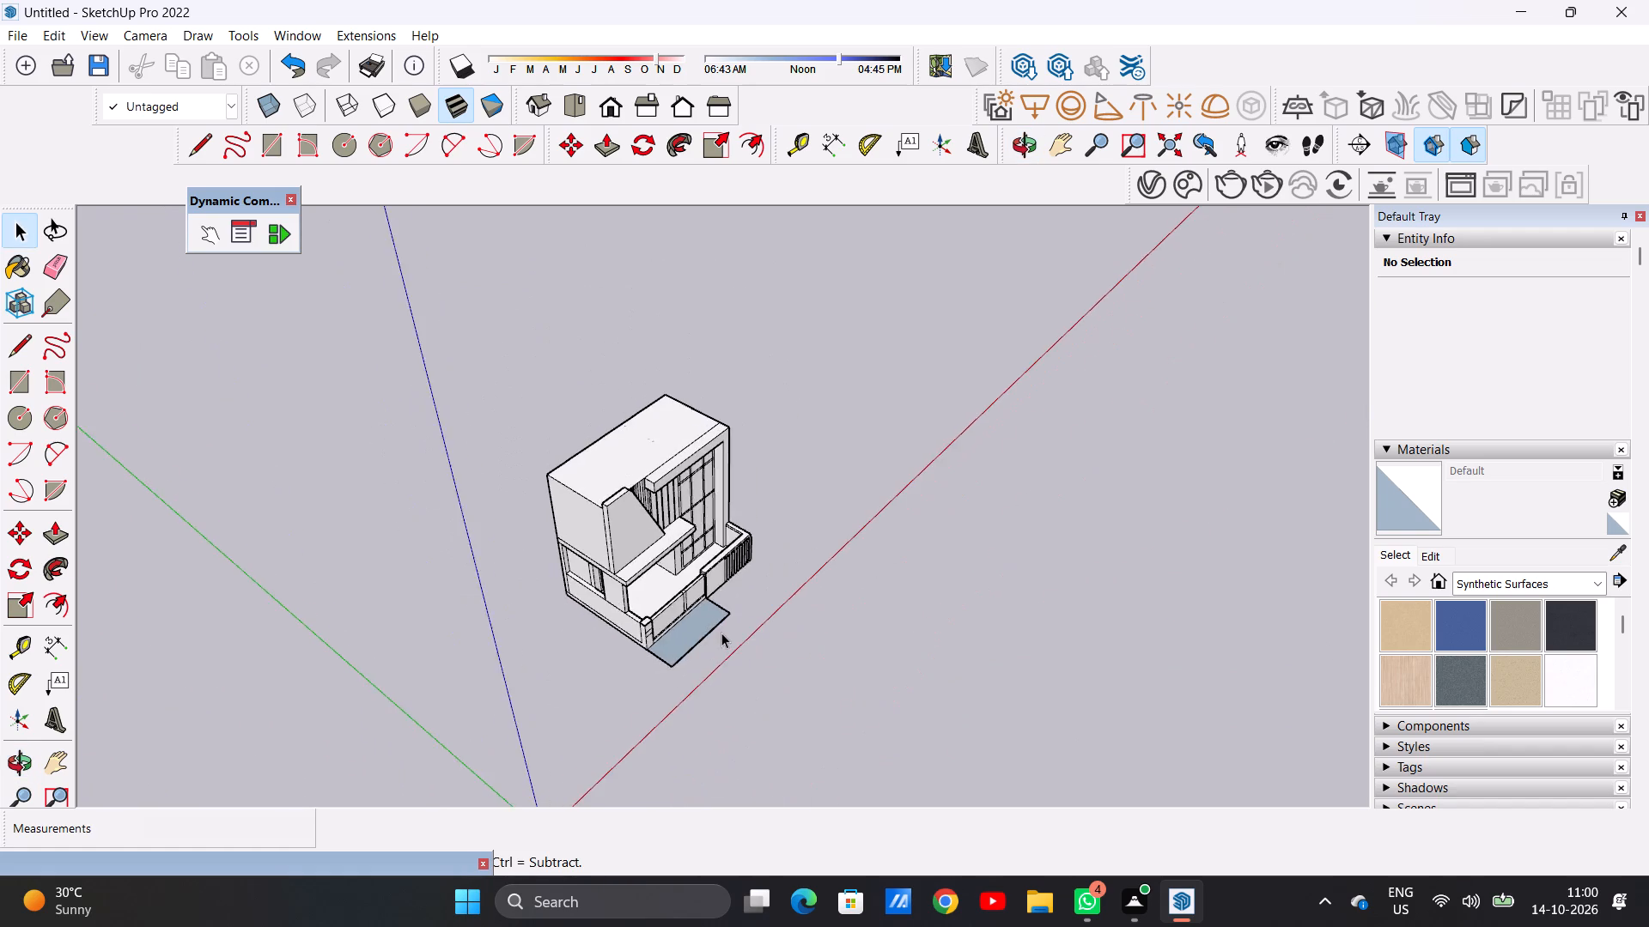
pyautogui.moveTo(710, 626); pyautogui.dragTo(582, 464, button='middle')
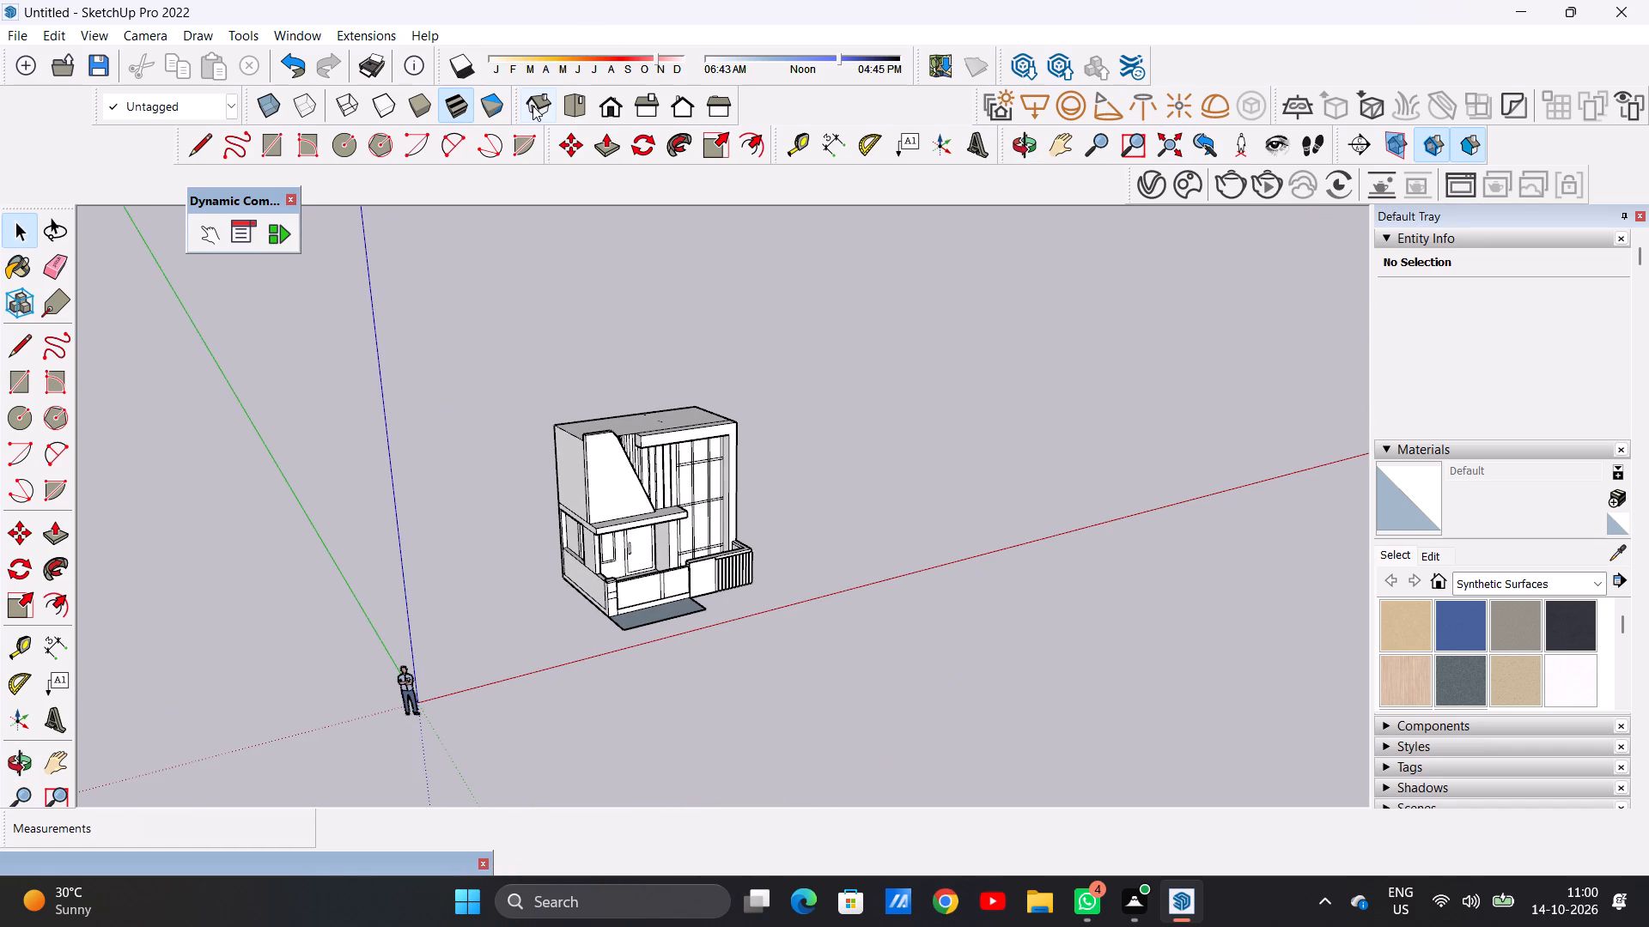
pyautogui.click(605, 107)
pyautogui.scroll(7, 835, 582)
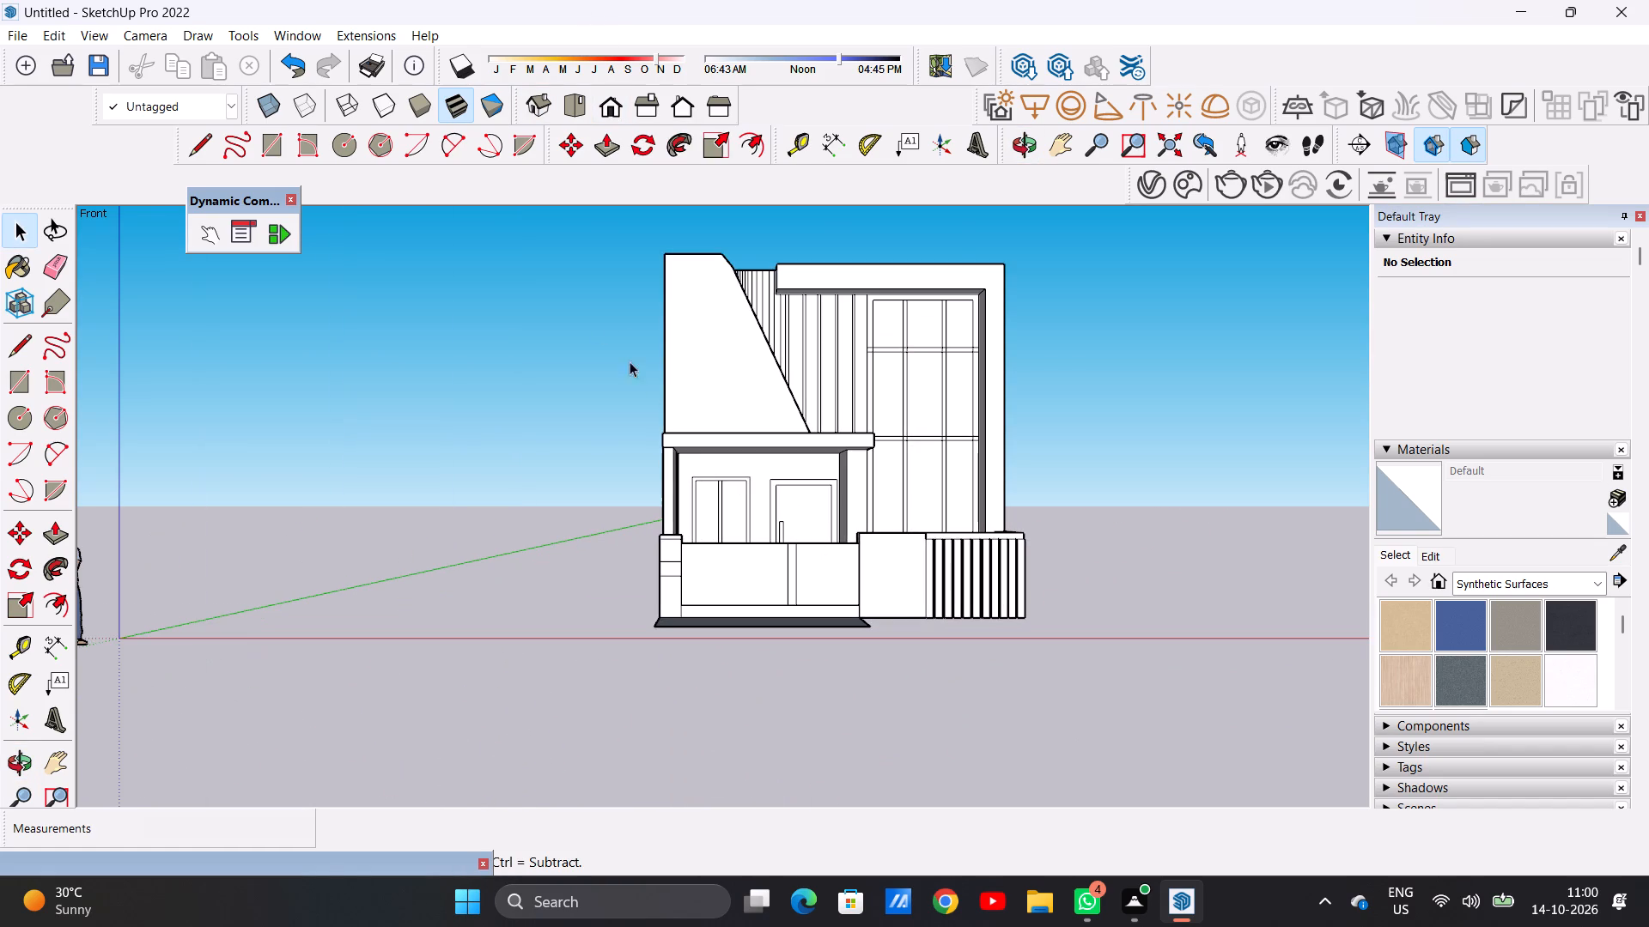
pyautogui.click(575, 106)
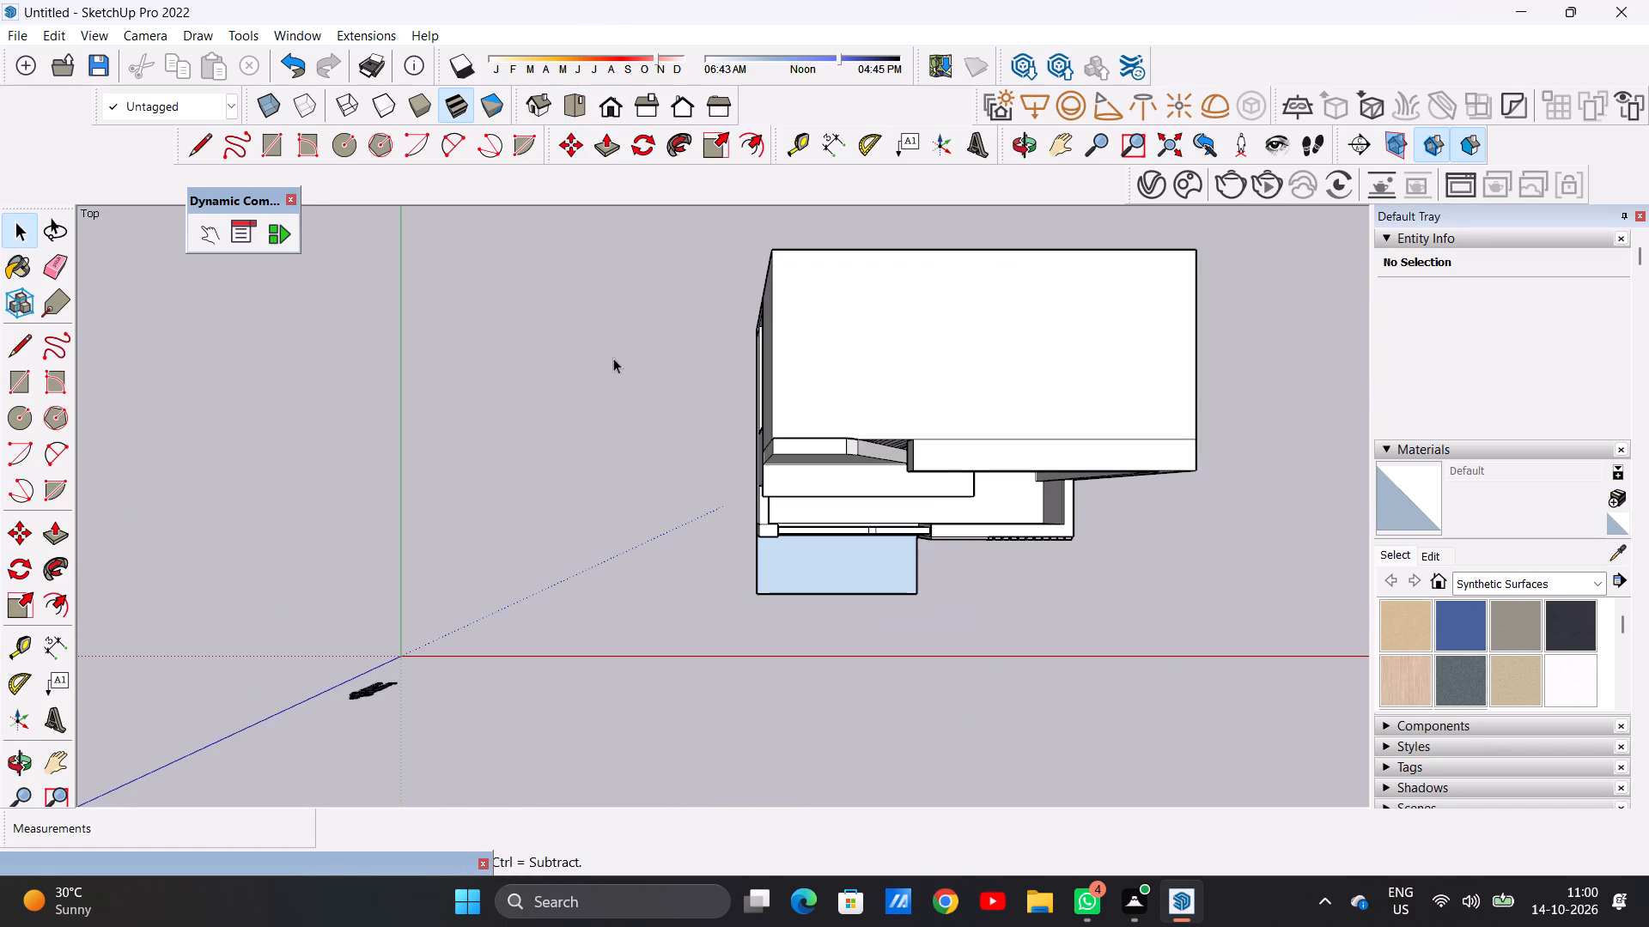
pyautogui.scroll(-2, 297, 297)
pyautogui.scroll(-6, 147, 310)
pyautogui.scroll(7, 743, 424)
pyautogui.scroll(4, 520, 483)
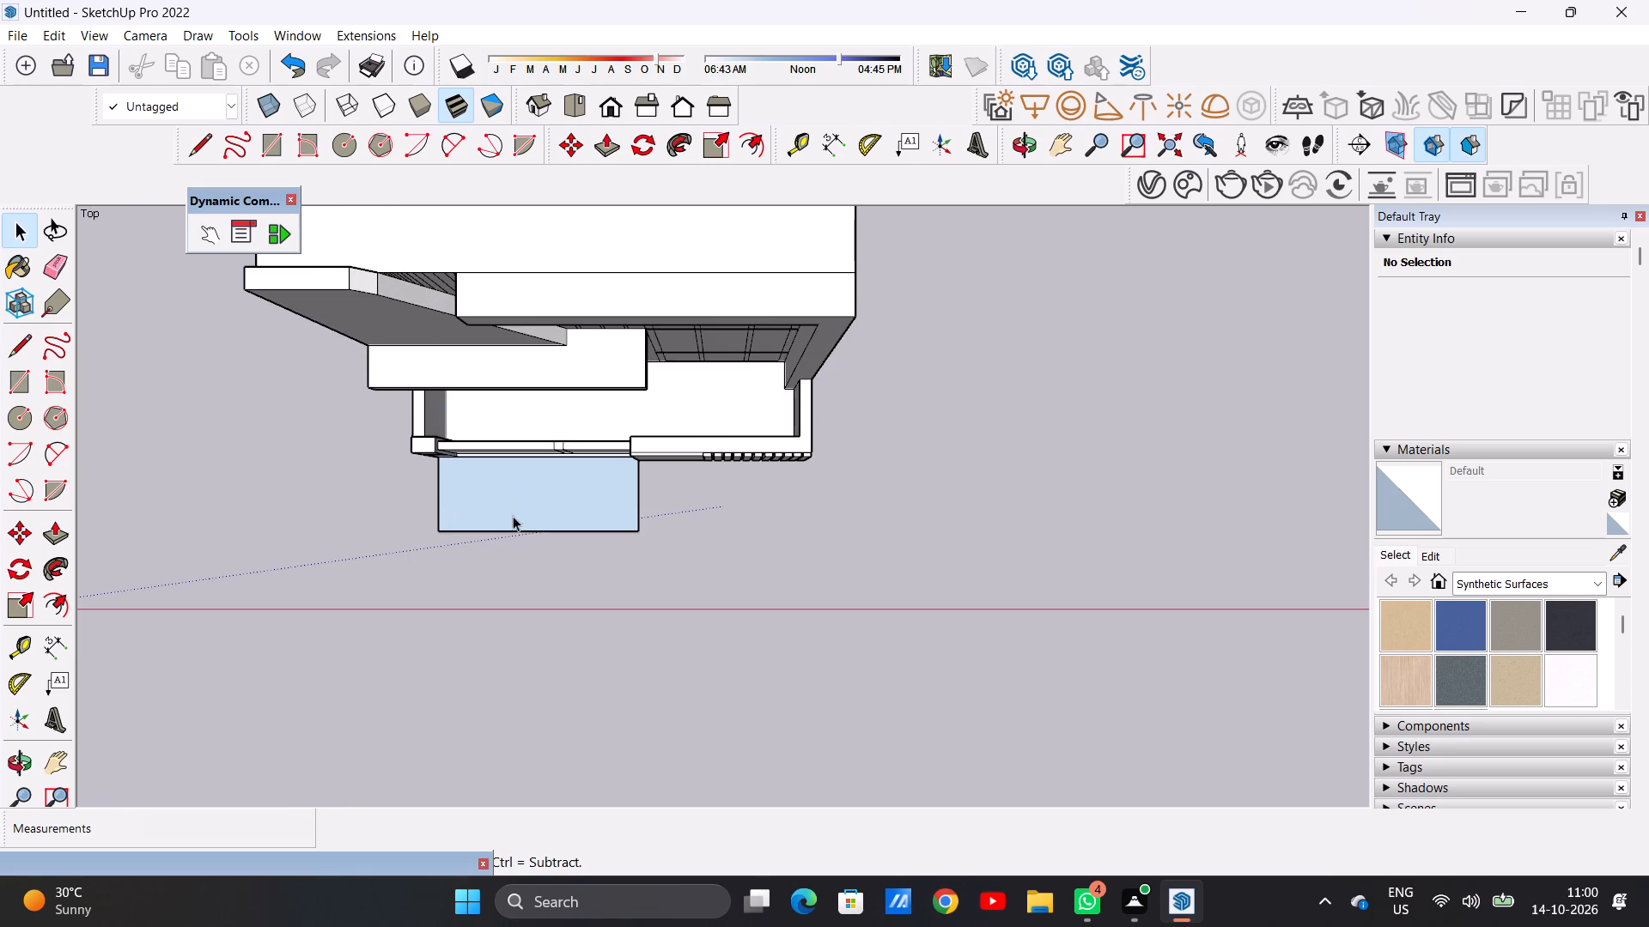
pyautogui.moveTo(513, 517); pyautogui.dragTo(513, 368, button='middle')
pyautogui.scroll(4, 502, 570)
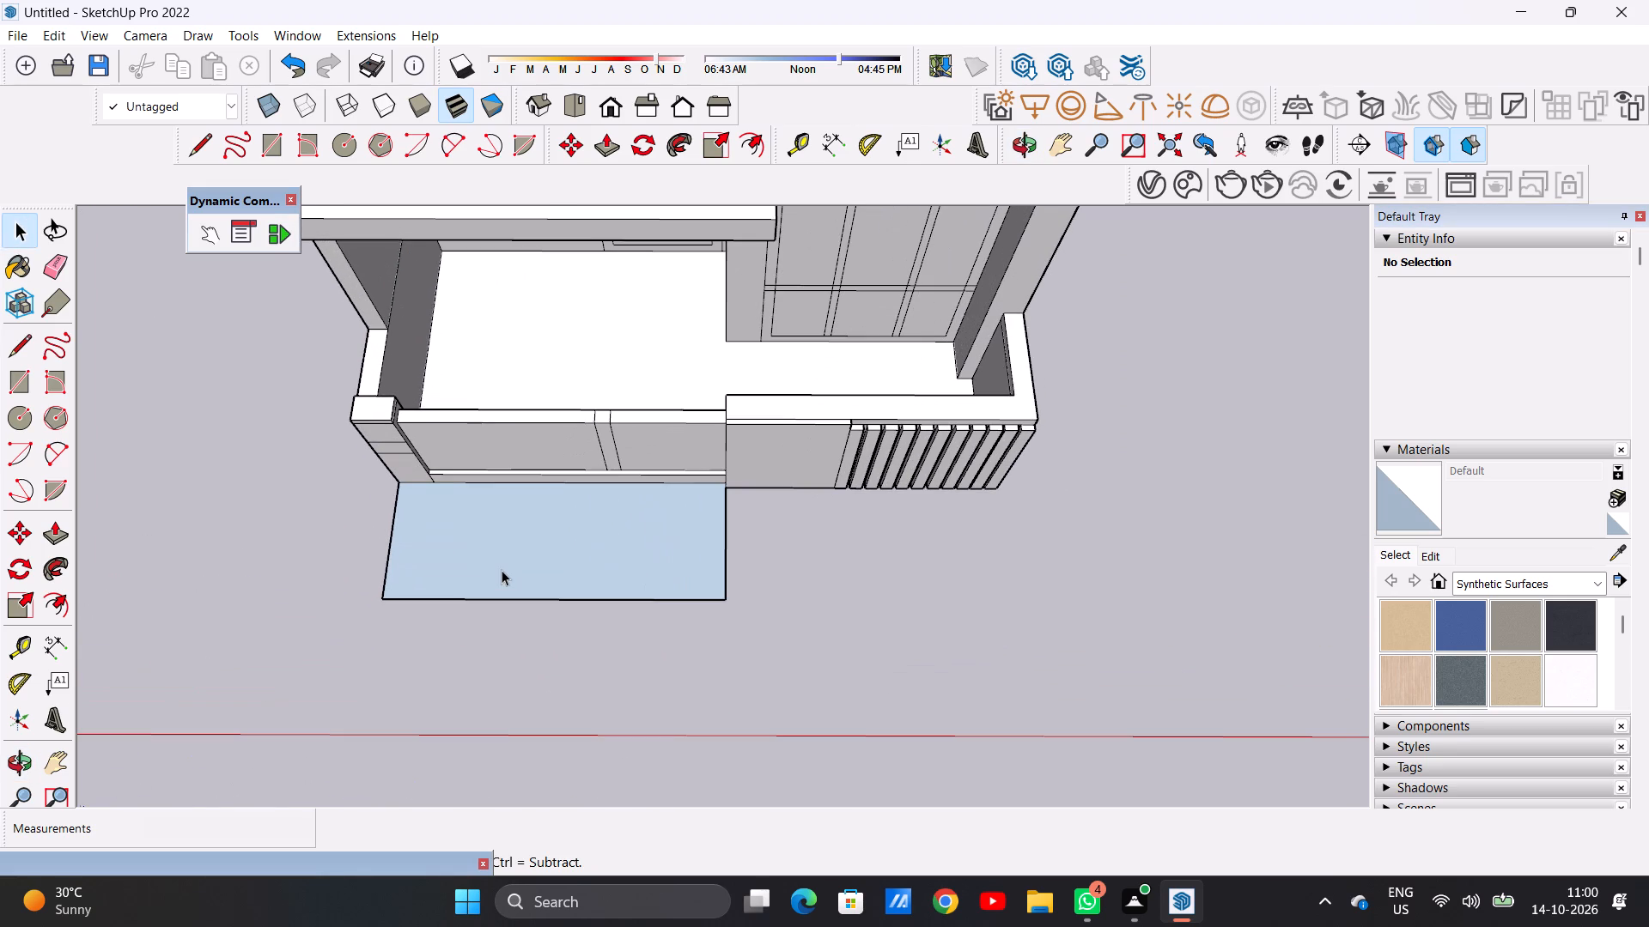
pyautogui.moveTo(504, 562); pyautogui.dragTo(489, 358, button='middle')
pyautogui.moveTo(615, 621); pyautogui.dragTo(587, 613, button='middle')
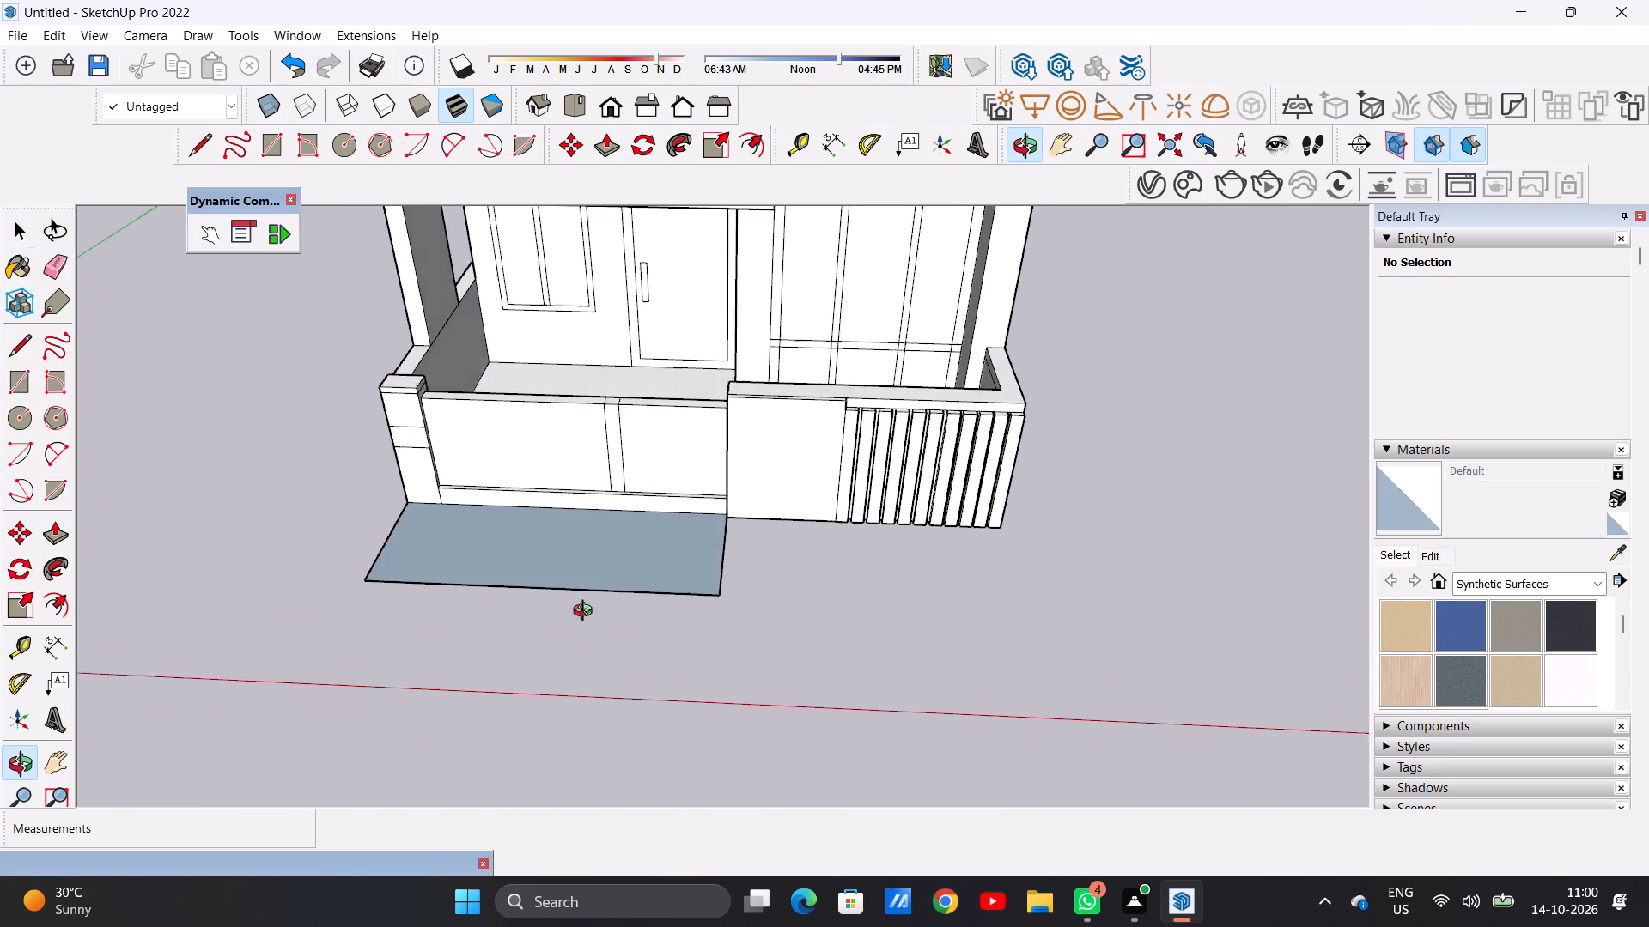
pyautogui.moveTo(587, 613); pyautogui.dragTo(337, 631, button='middle')
pyautogui.moveTo(485, 570); pyautogui.dragTo(745, 482, button='middle')
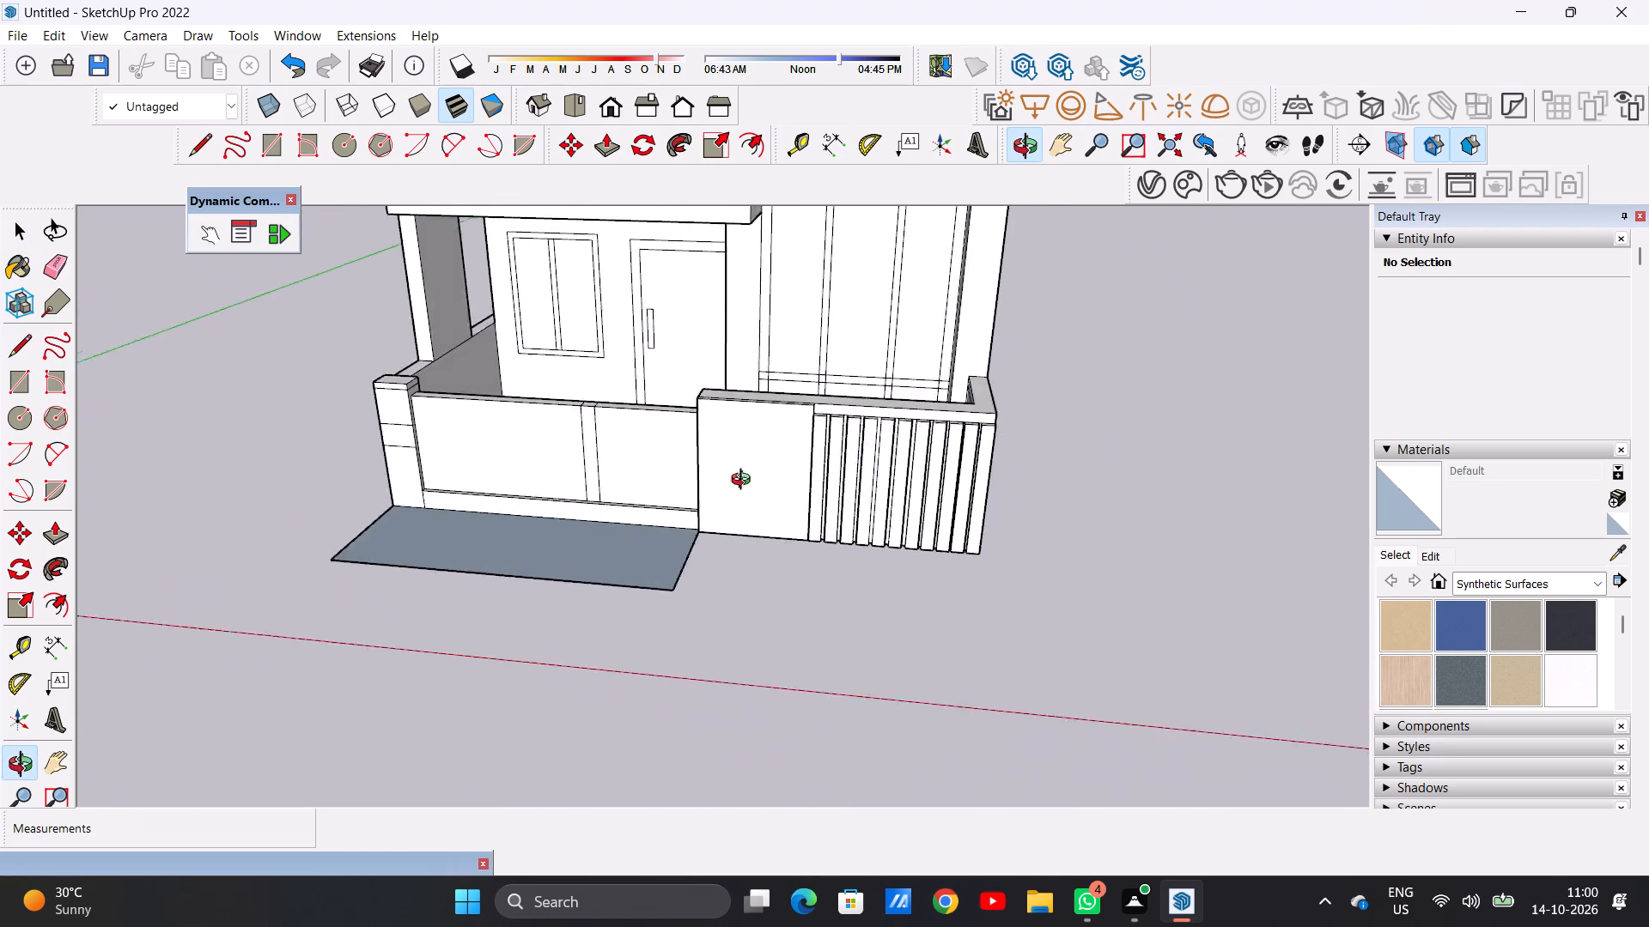
pyautogui.moveTo(745, 482); pyautogui.dragTo(829, 491, button='middle')
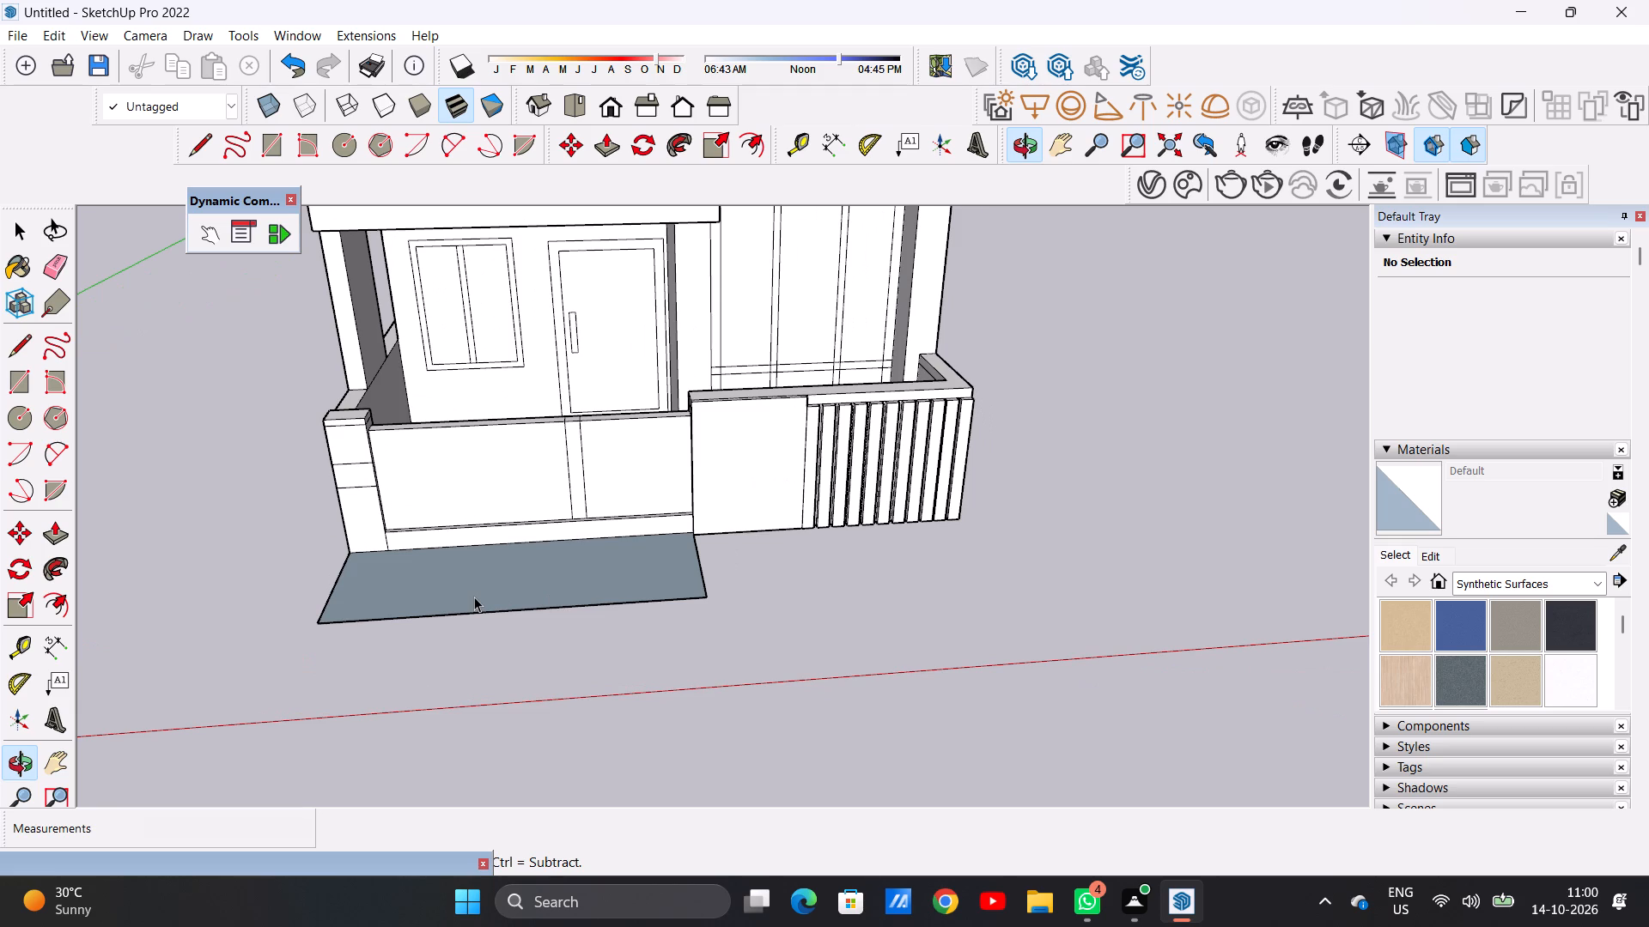
# Draw an upright triangle at the ground rectangle's outer corner beside the pillar, with a sloping edge about 1' 7 1/2" long.
pyautogui.moveTo(303, 621); pyautogui.dragTo(829, 577, button='middle')
pyautogui.press('l')
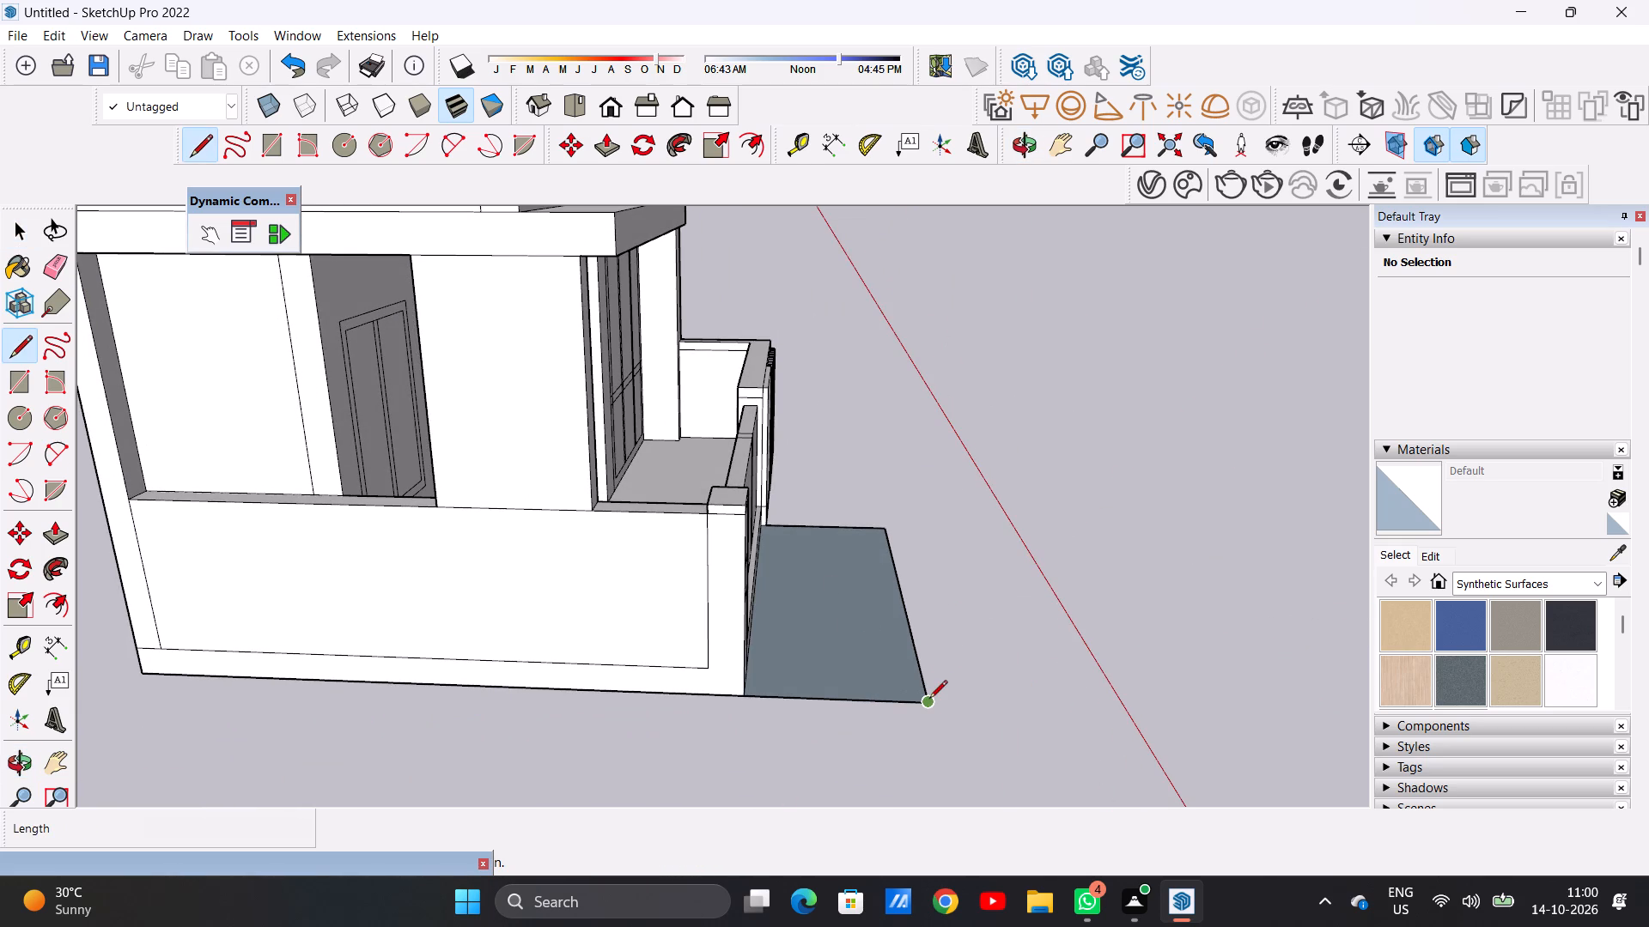
pyautogui.click(928, 706)
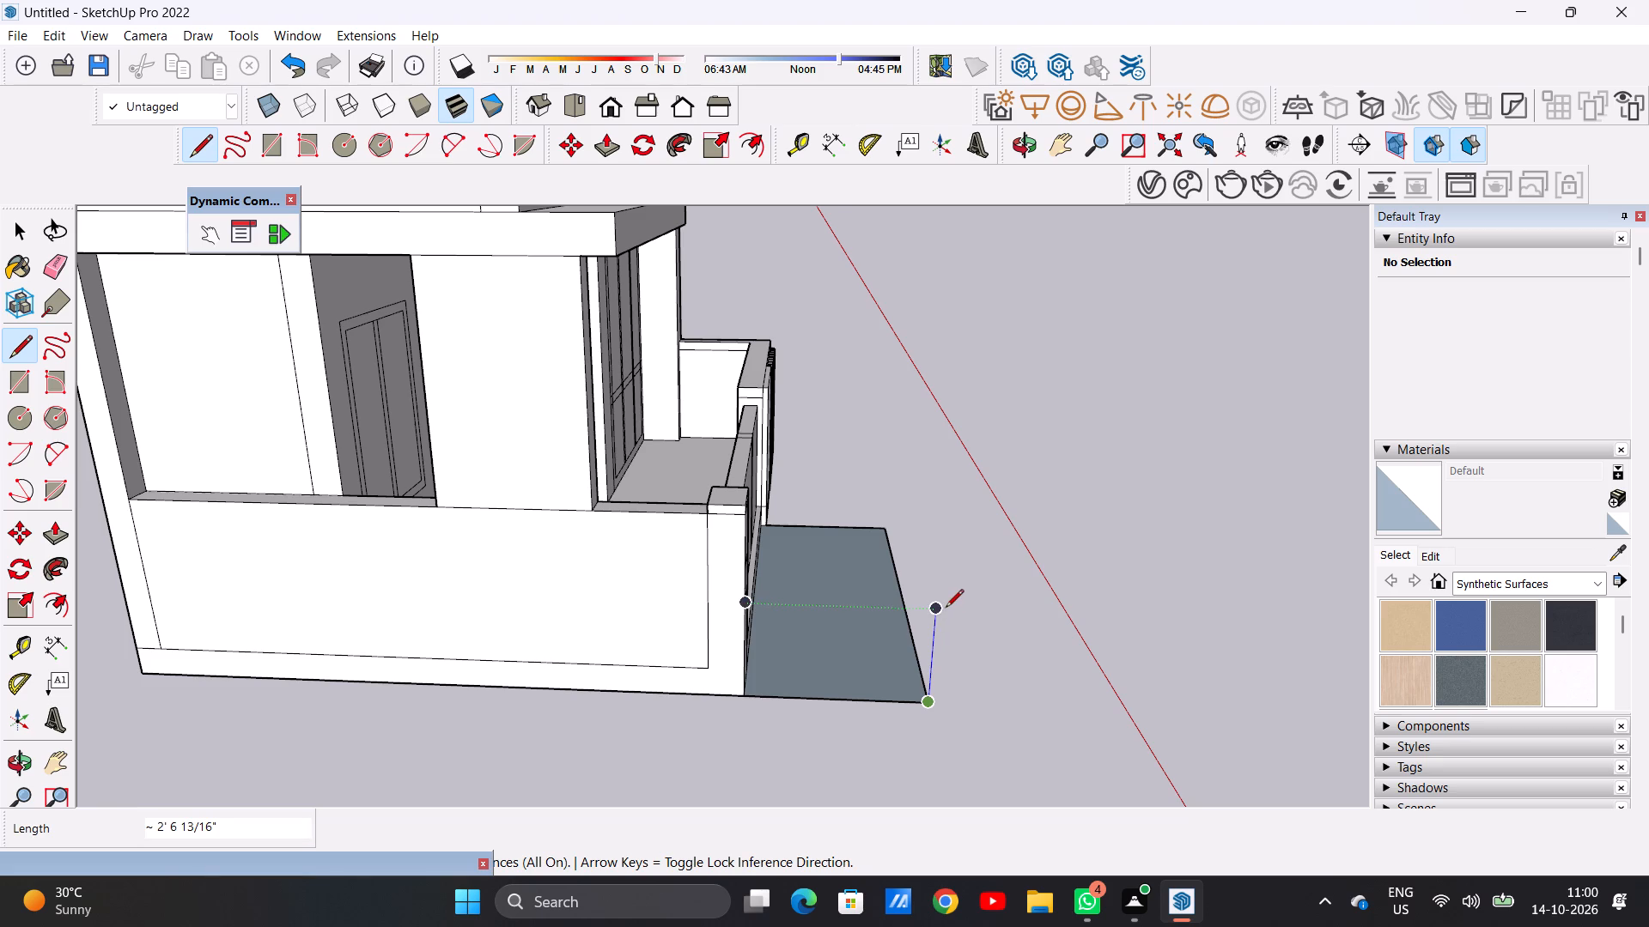
pyautogui.moveTo(946, 666); pyautogui.dragTo(867, 598, button='middle')
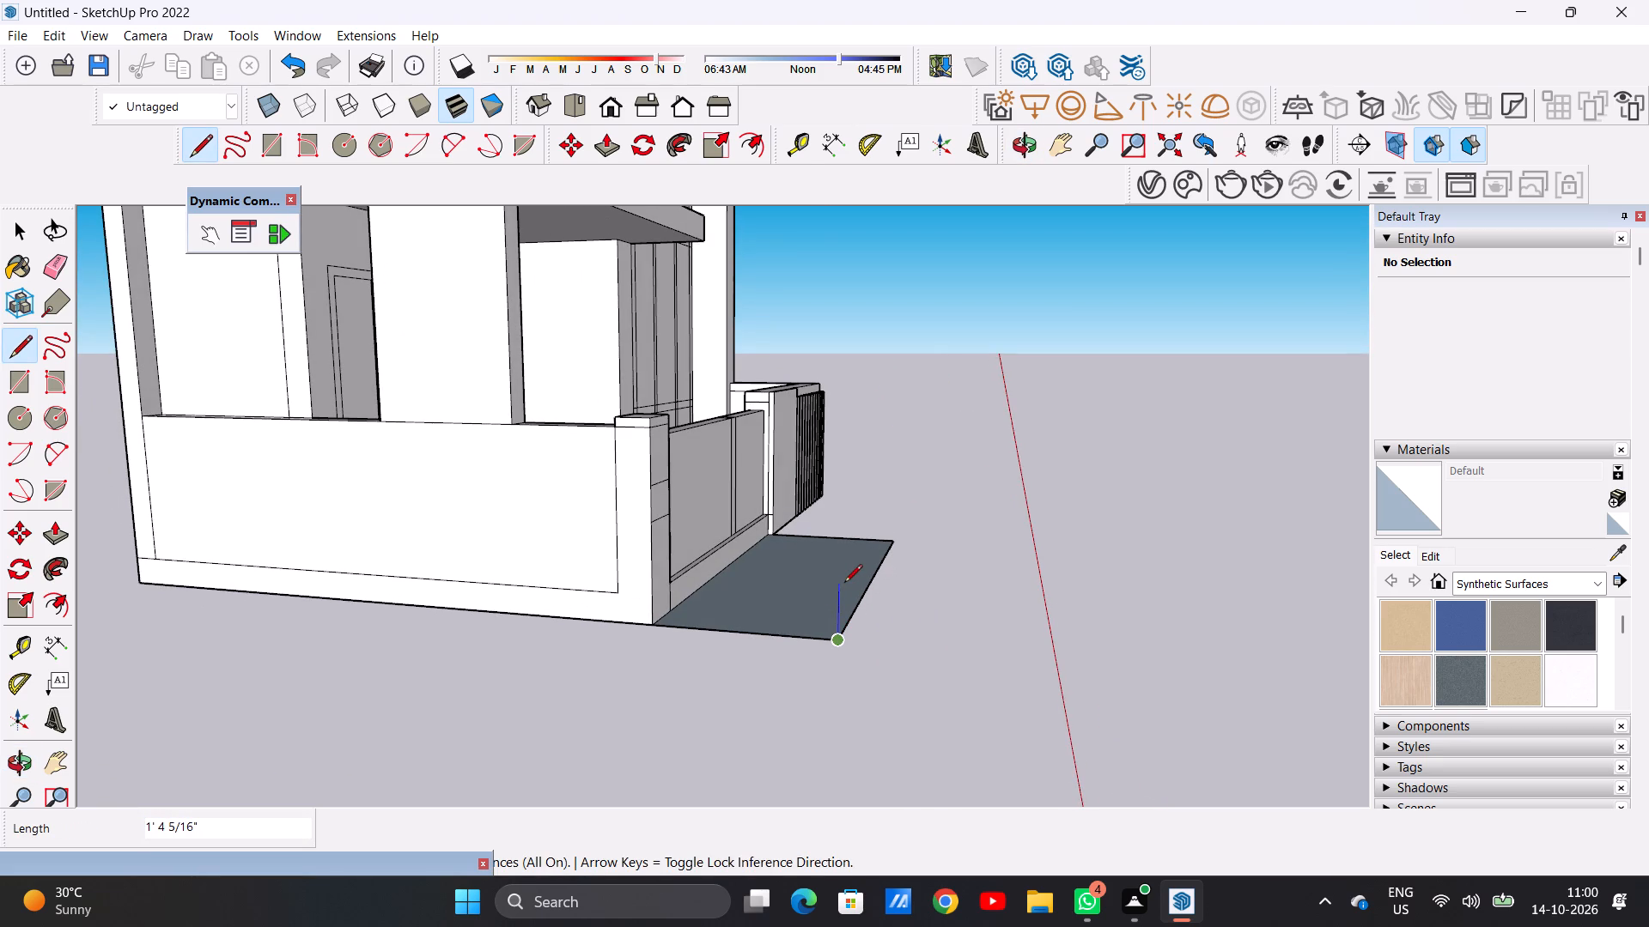
pyautogui.click(842, 587)
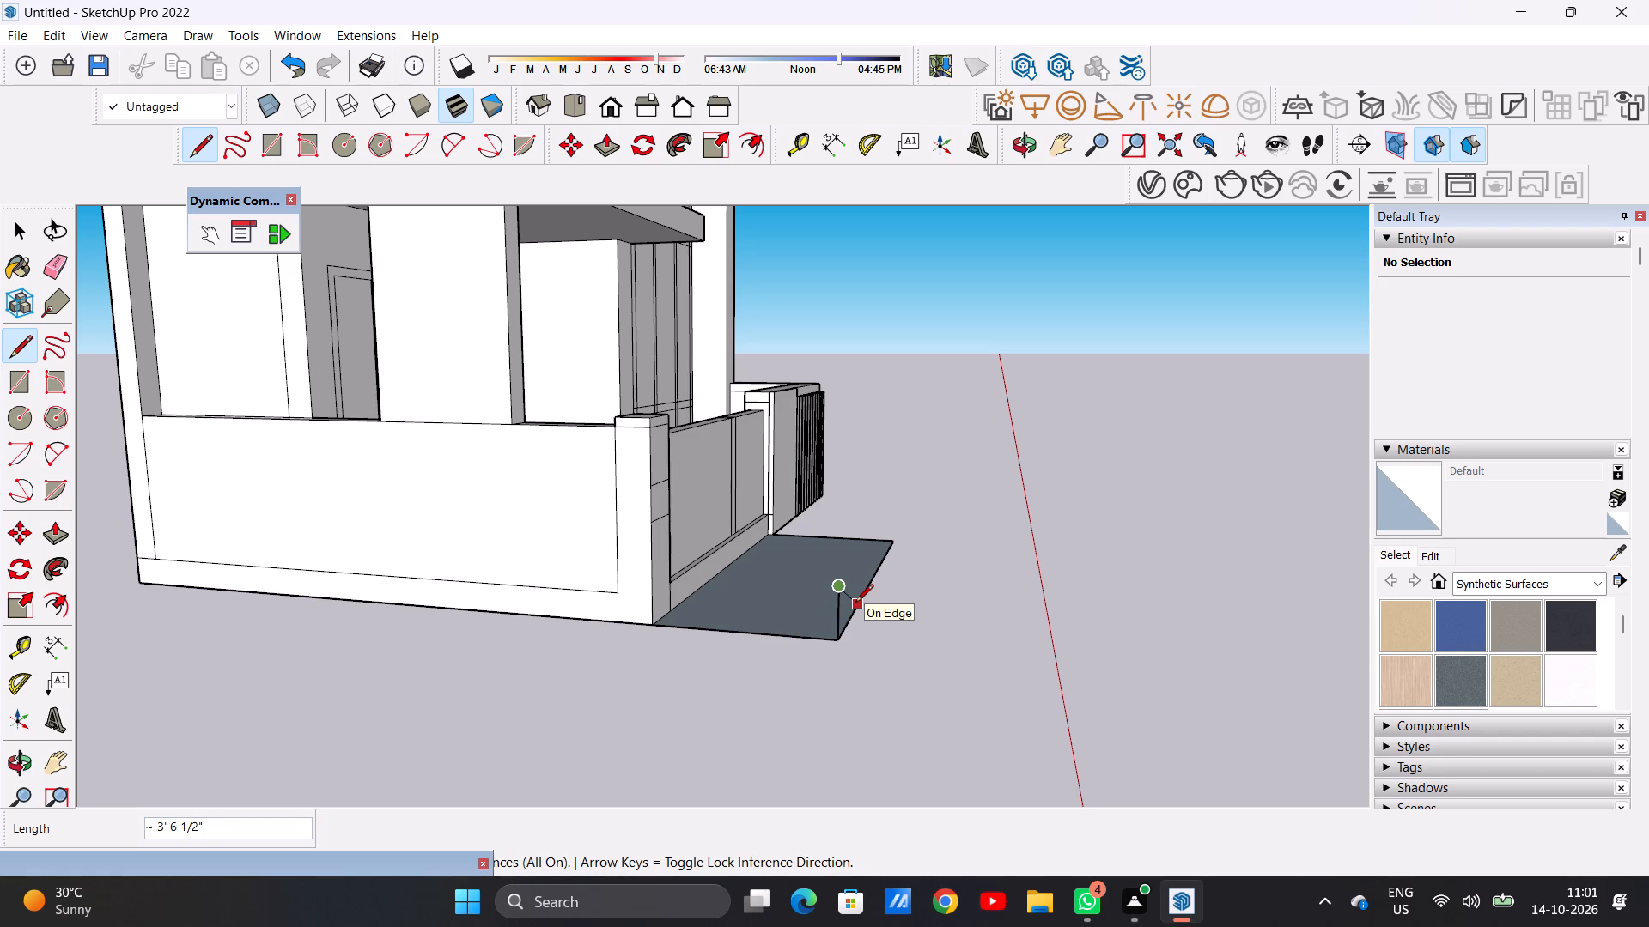
pyautogui.click(795, 639)
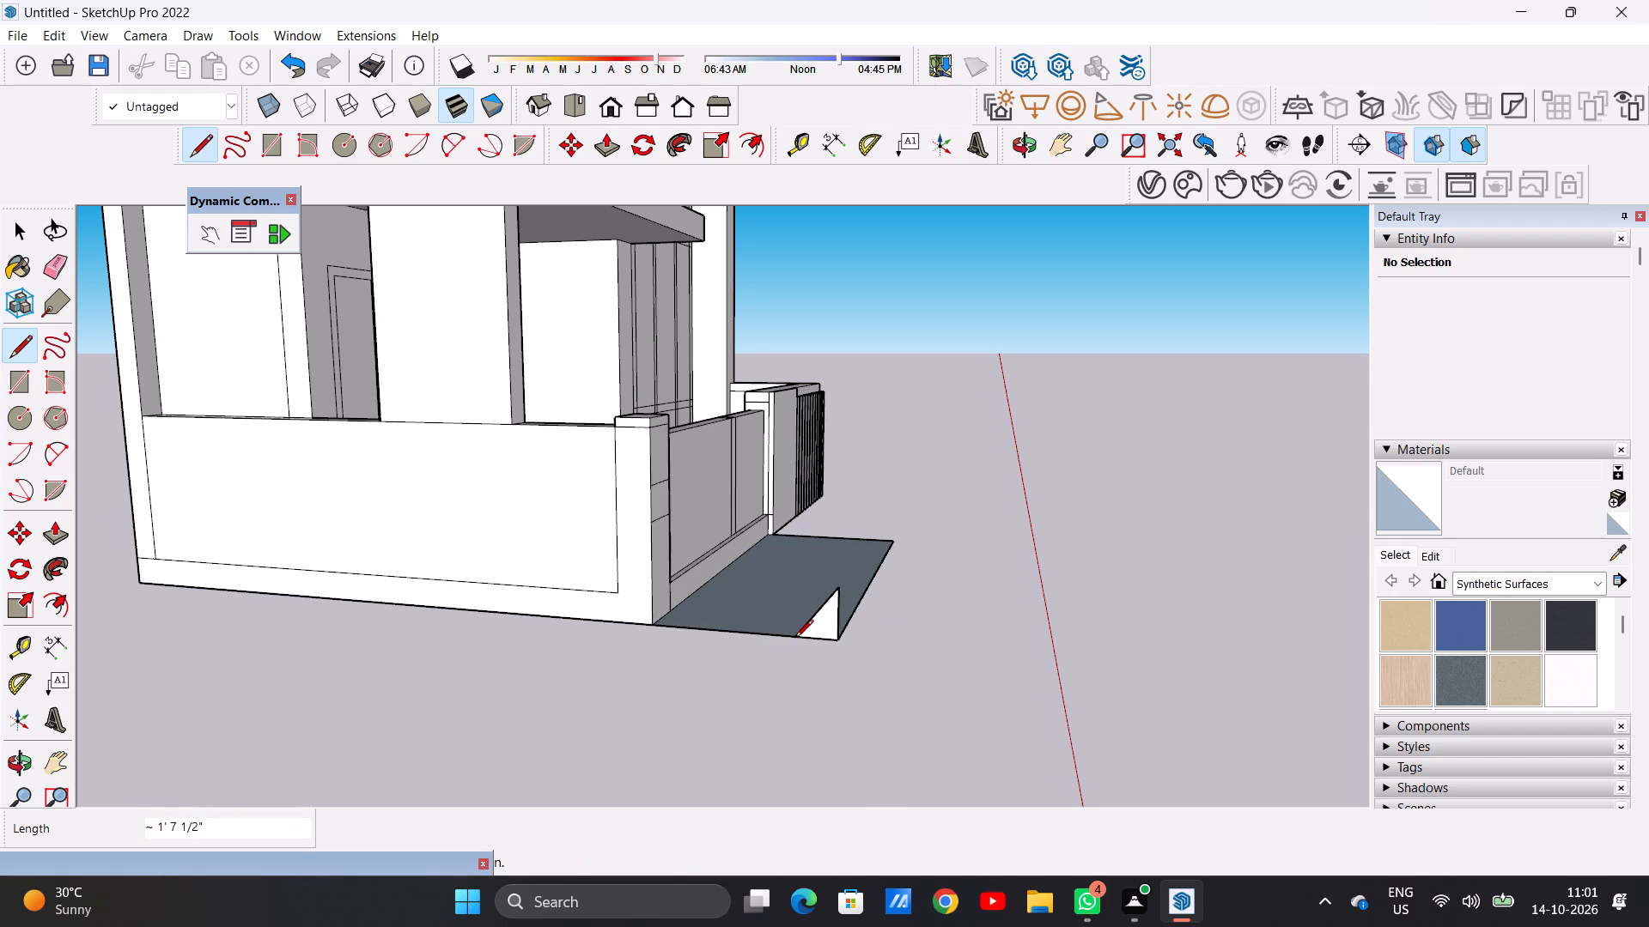
pyautogui.press('space')
# Push/Pull the small triangle about 12' 4 3/8" along the ground rectangle's outer edge to its far corner, forming a long wedge.
pyautogui.scroll(-6, 787, 624)
pyautogui.moveTo(922, 601); pyautogui.dragTo(347, 737, button='middle')
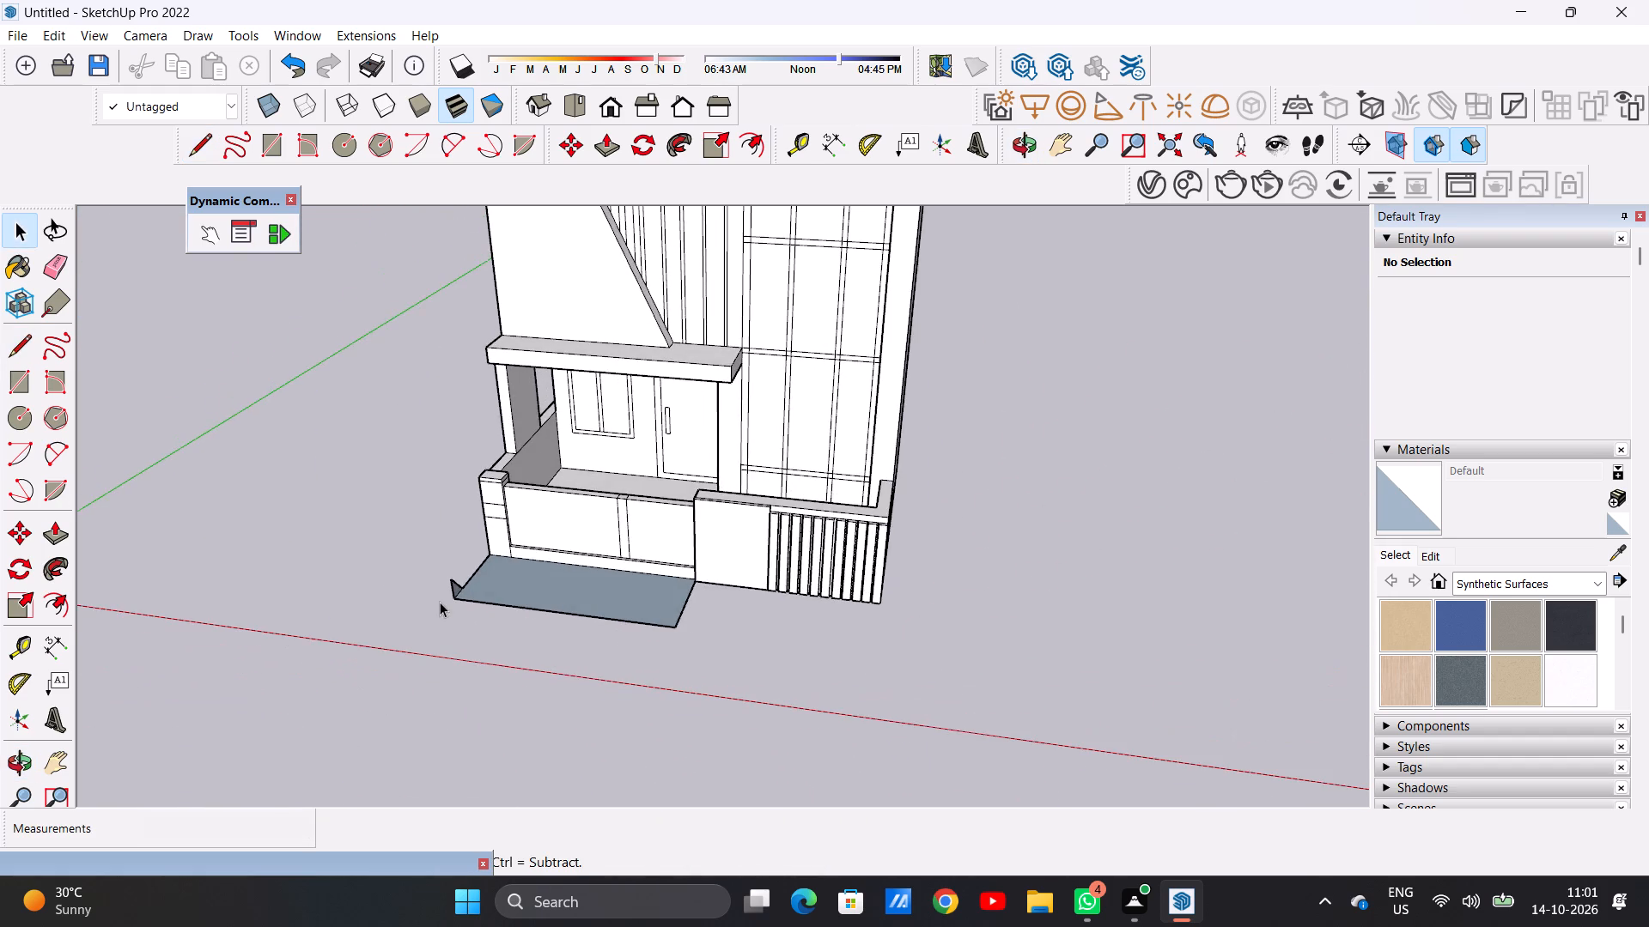
pyautogui.scroll(18, 440, 602)
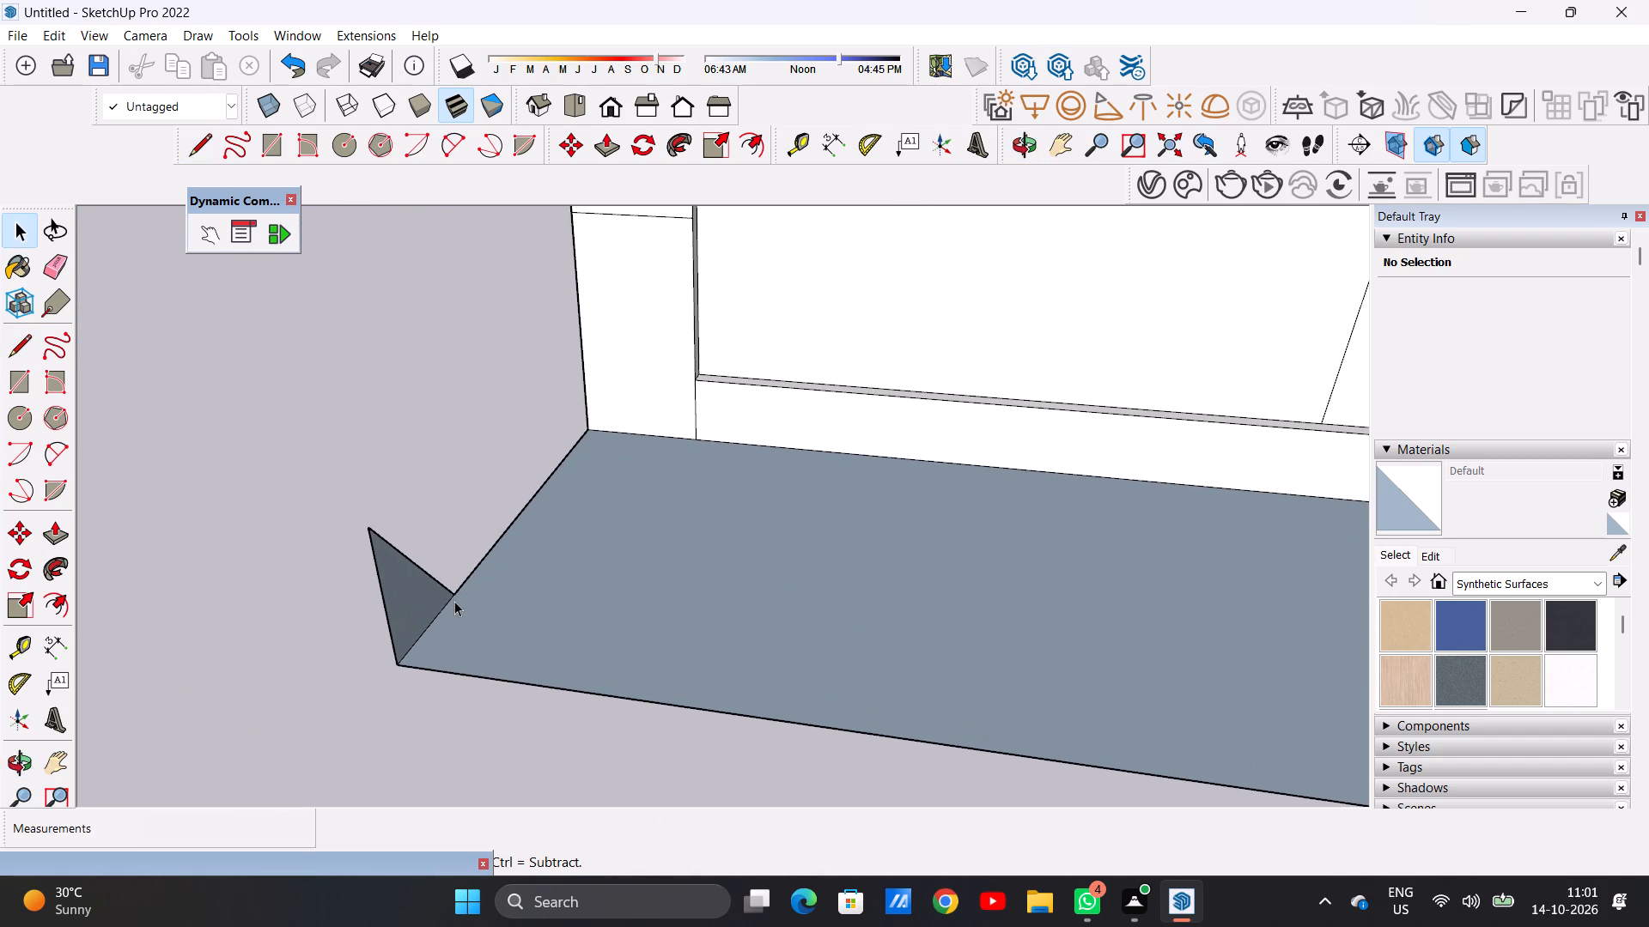
pyautogui.press('p')
pyautogui.click(413, 601)
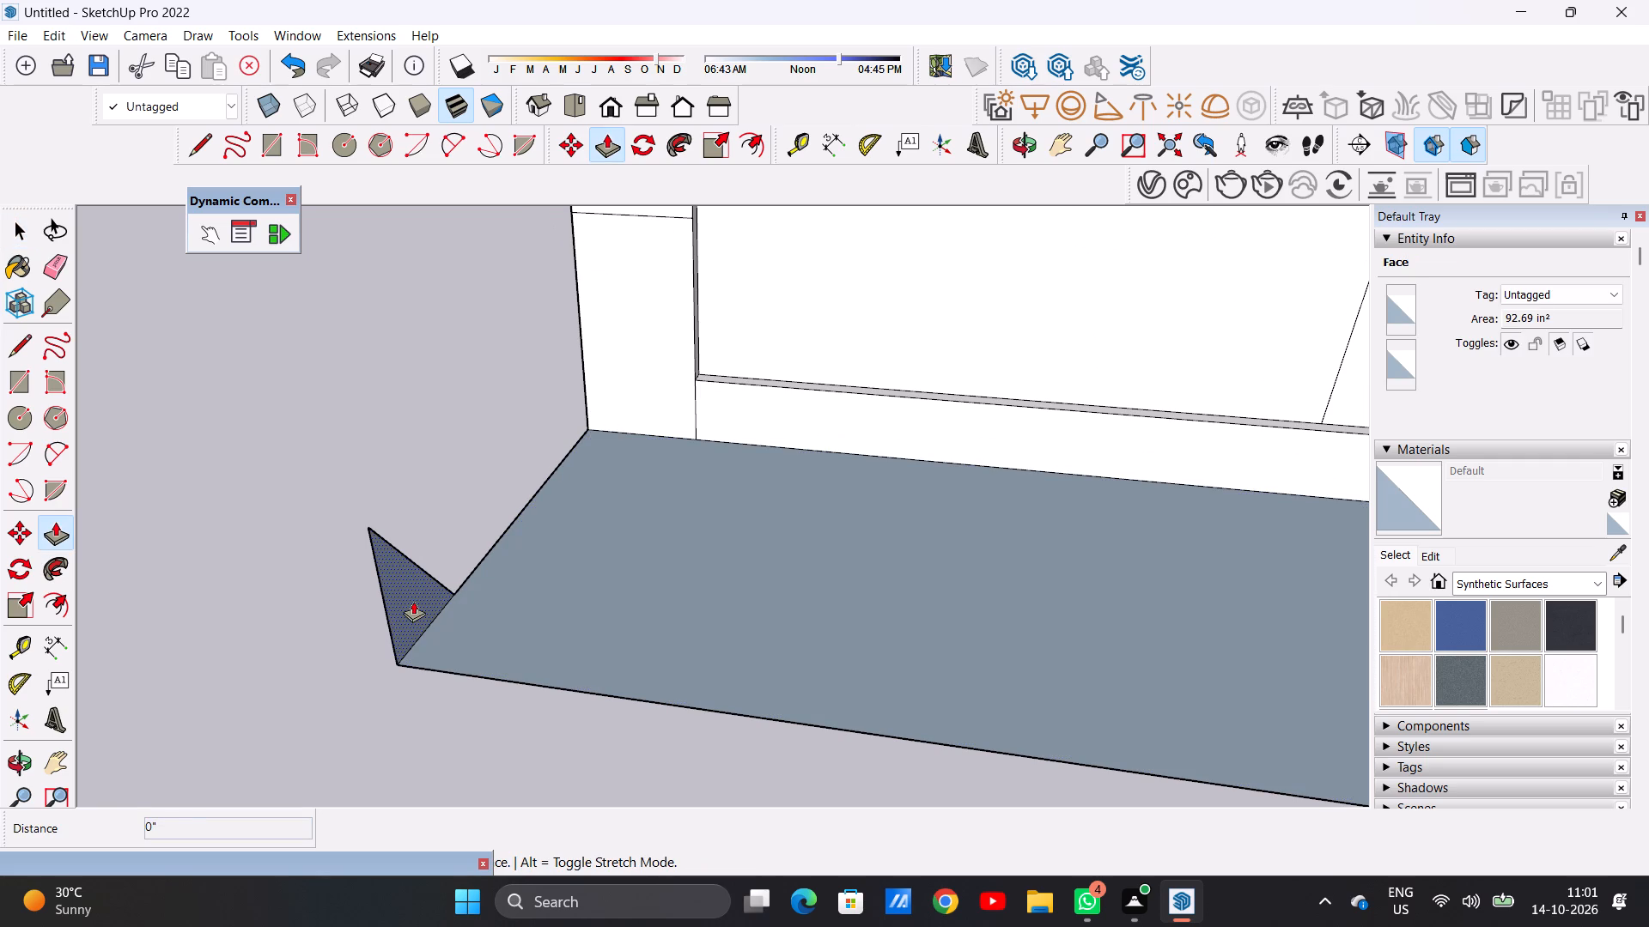
pyautogui.scroll(-12, 590, 604)
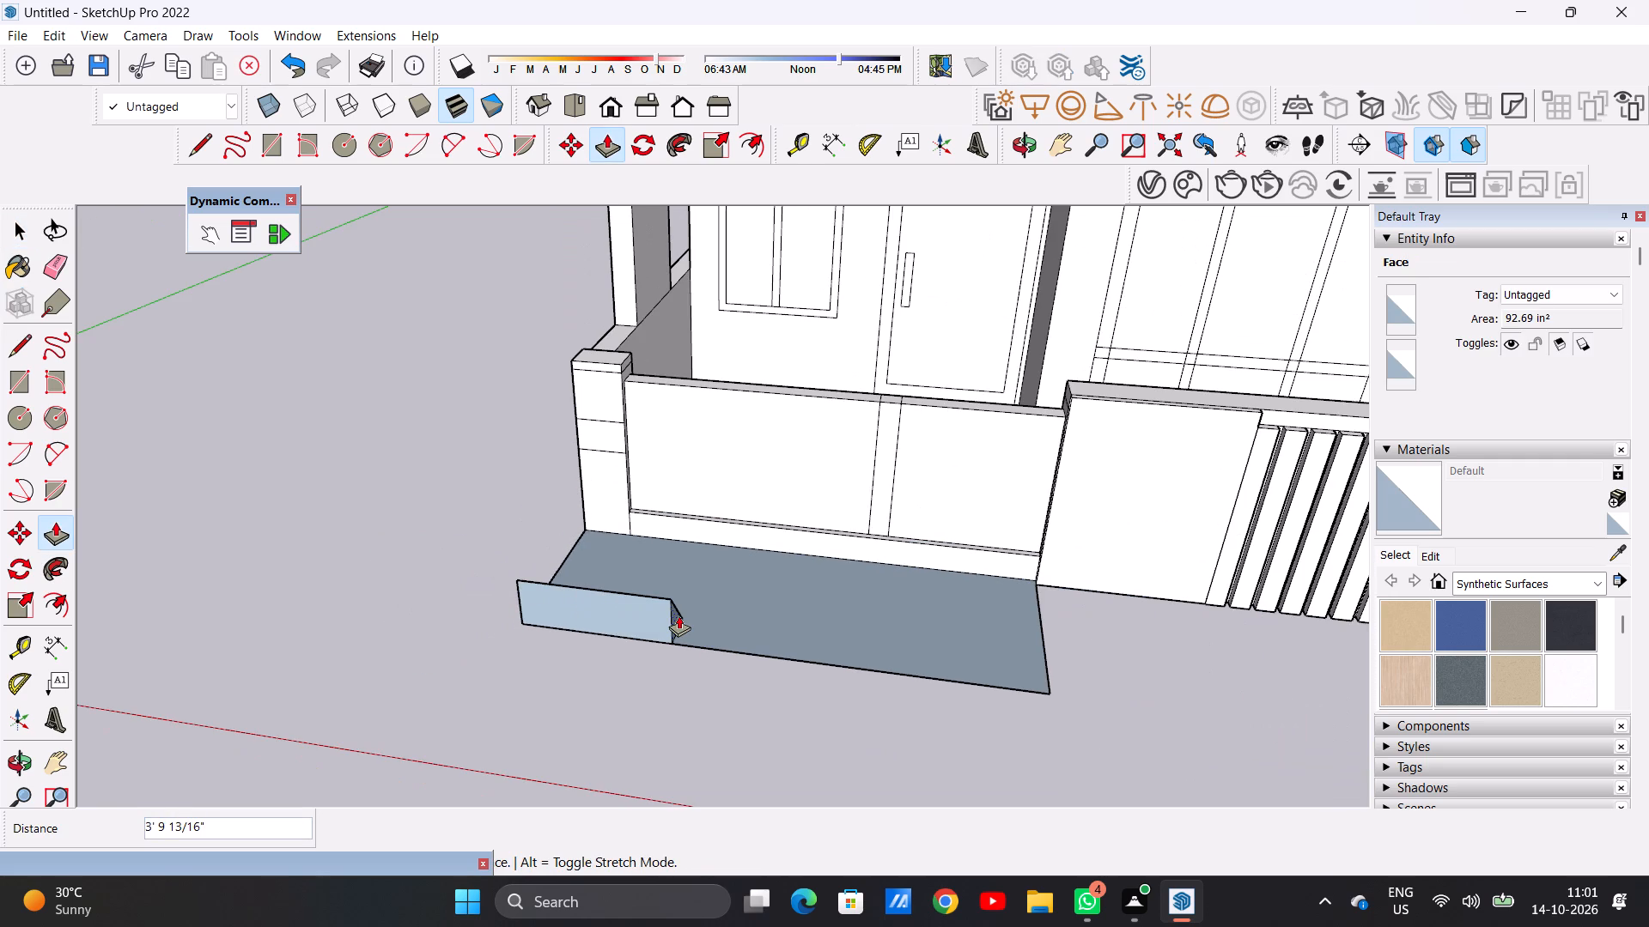
pyautogui.scroll(2, 1081, 663)
pyautogui.scroll(-1, 1071, 663)
pyautogui.scroll(11, 1068, 663)
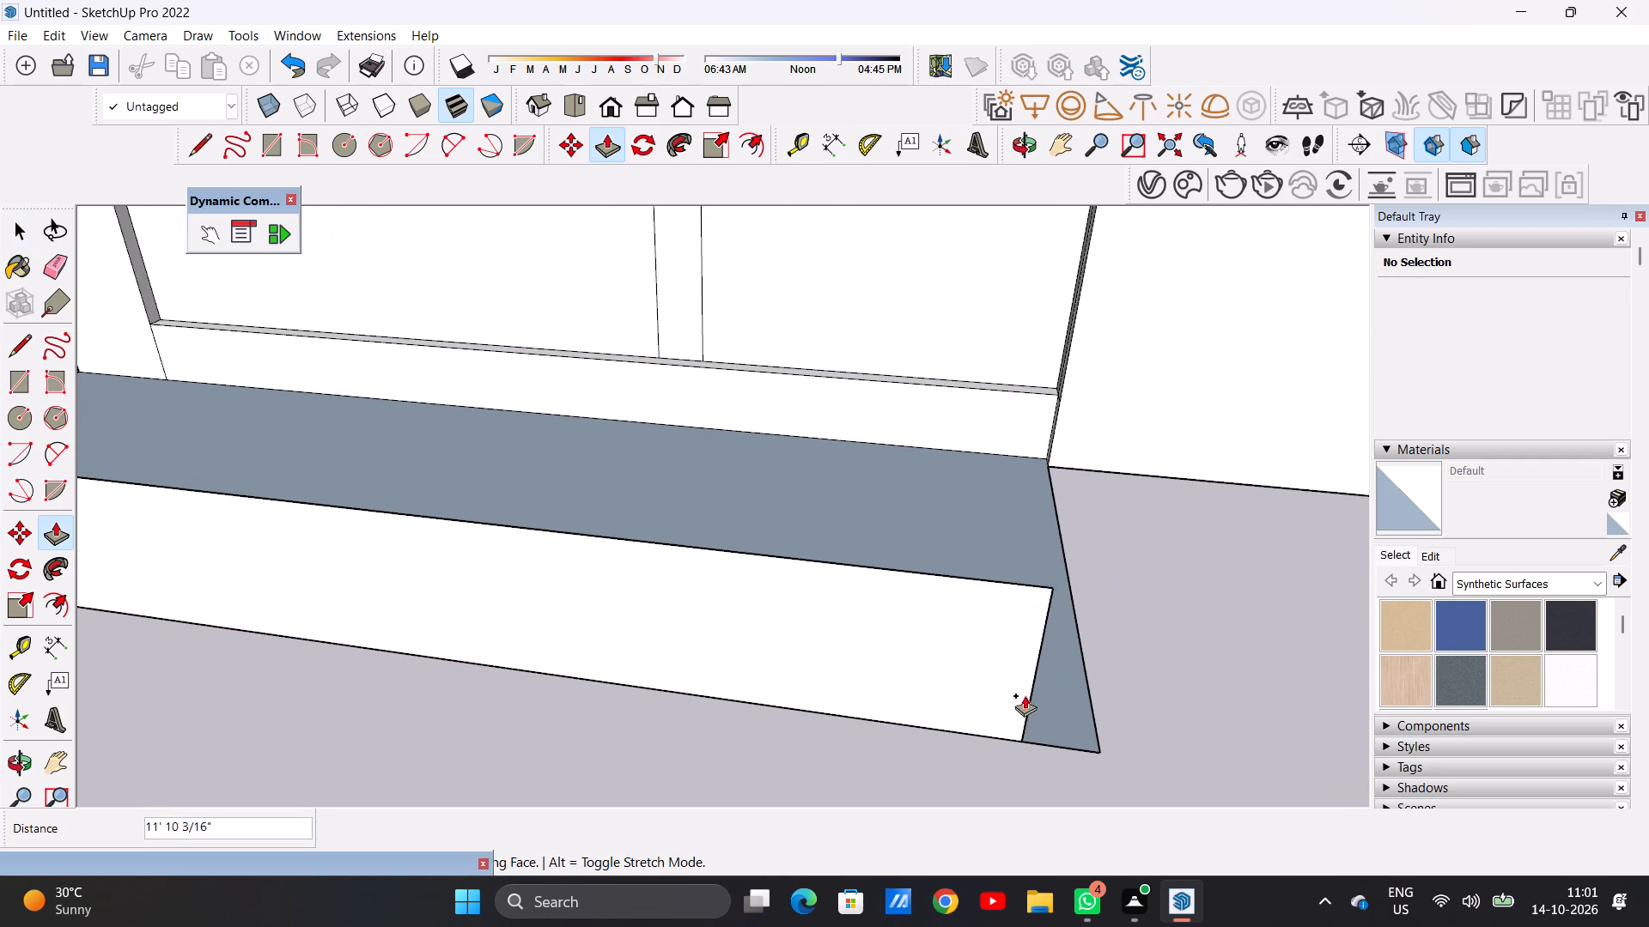
pyautogui.click(1098, 748)
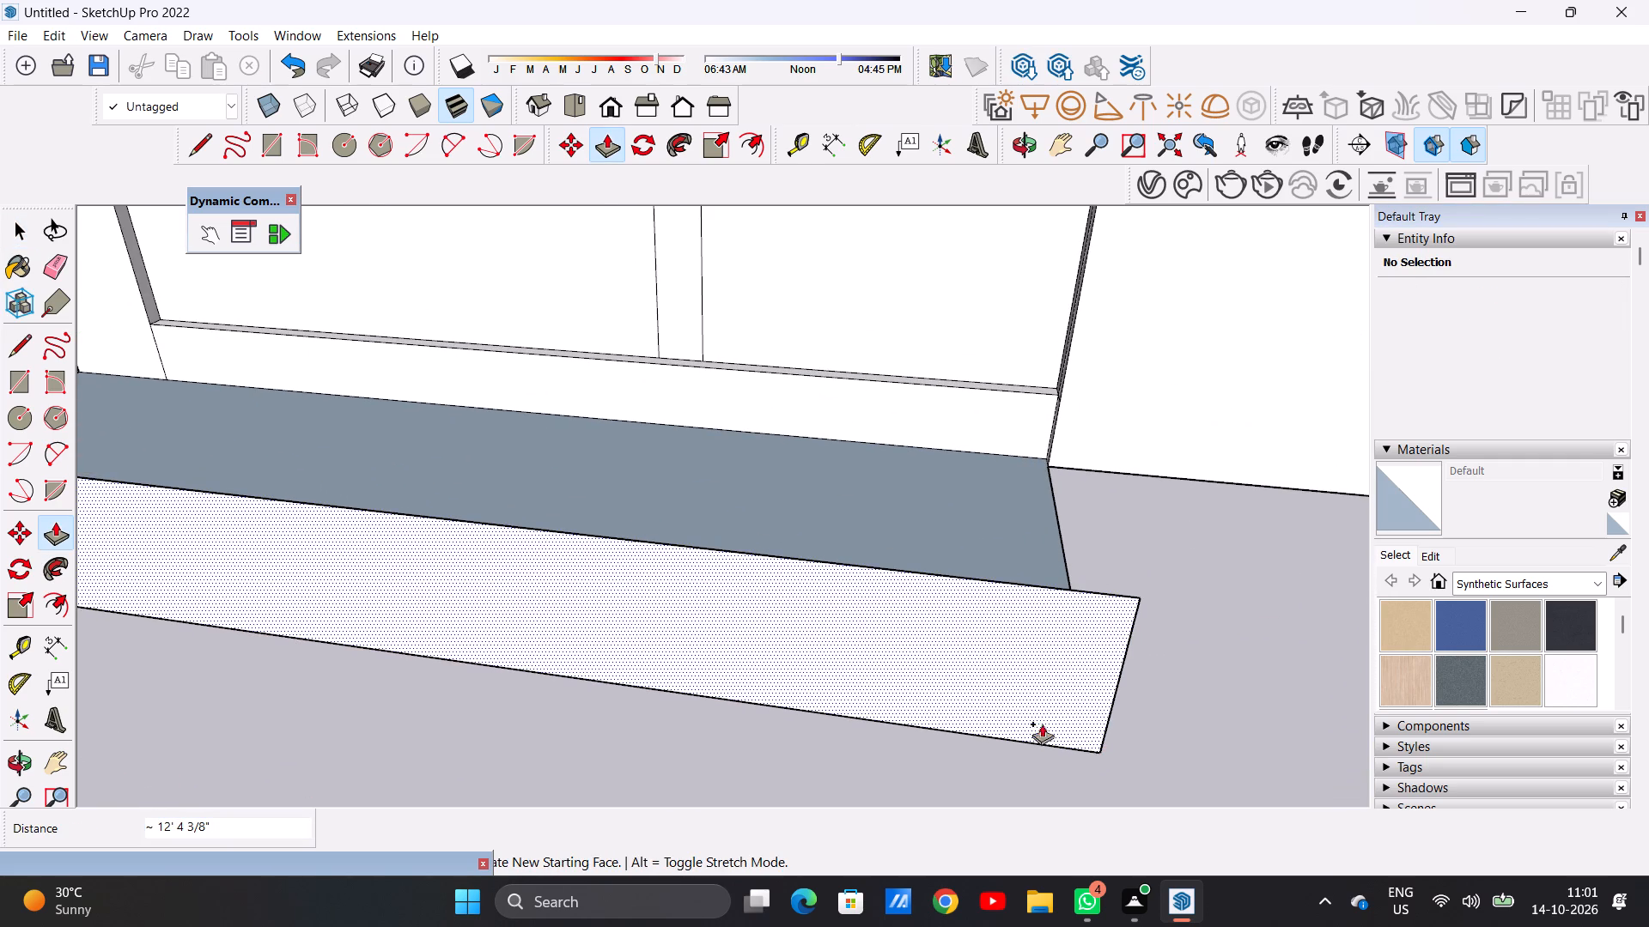
pyautogui.press('space')
pyautogui.scroll(-9, 778, 646)
pyautogui.moveTo(878, 566); pyautogui.dragTo(489, 592, button='middle')
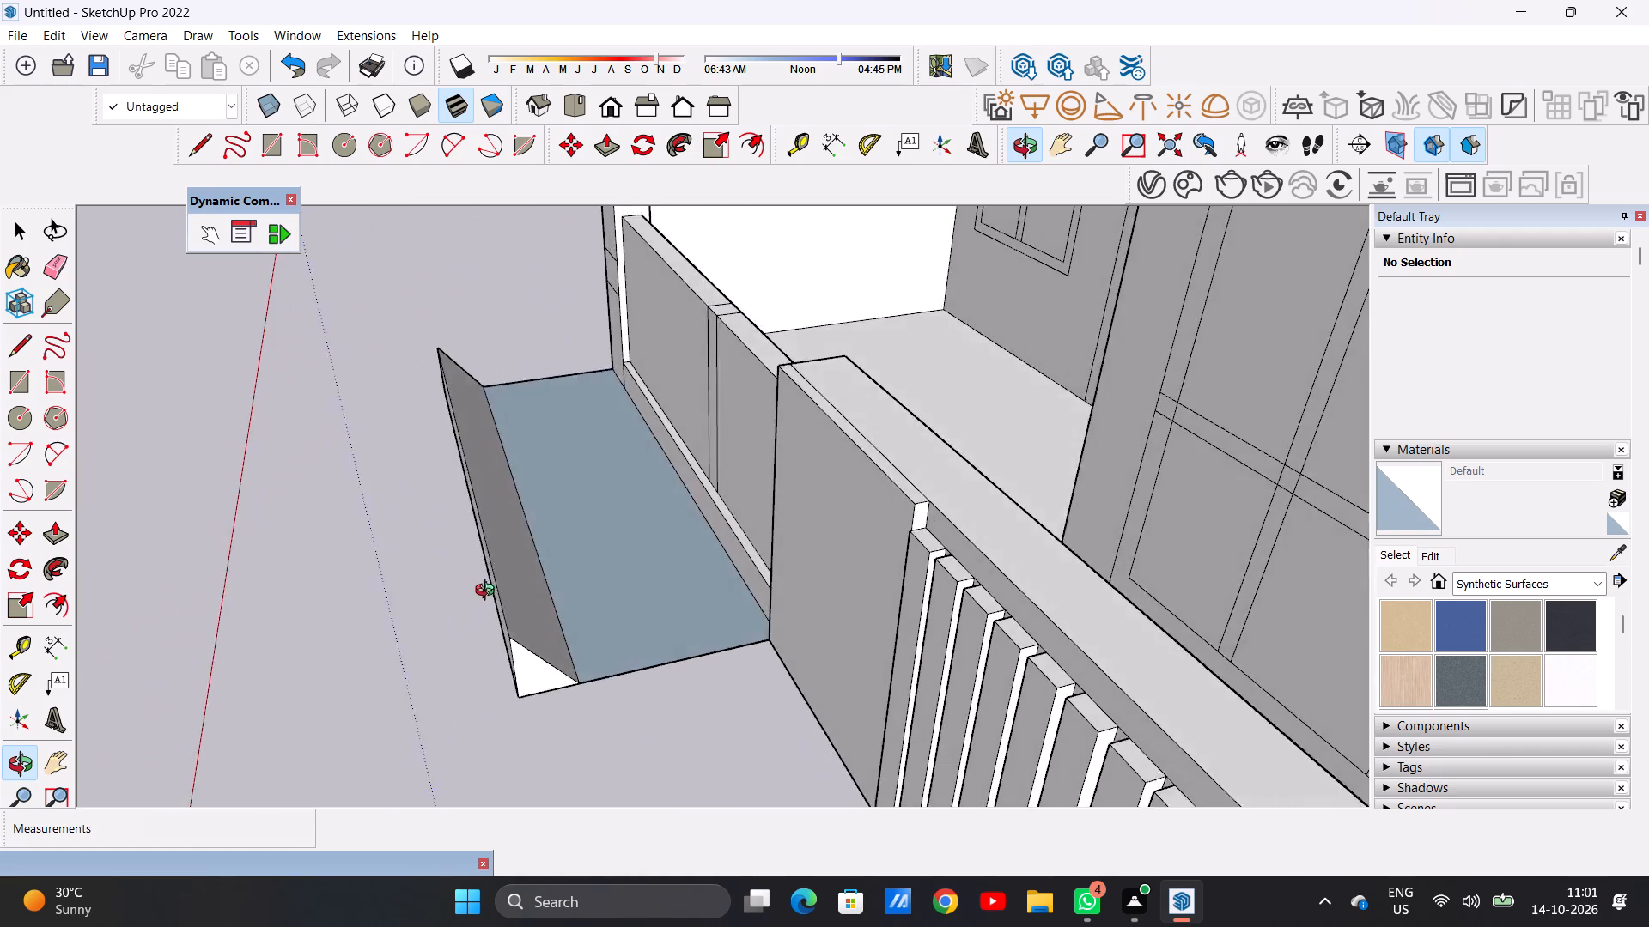
# Undo the long wedge and its triangular profile, leaving only the flat ground rectangle in front of the boundary wall.
pyautogui.moveTo(489, 592); pyautogui.dragTo(493, 531, button='middle')
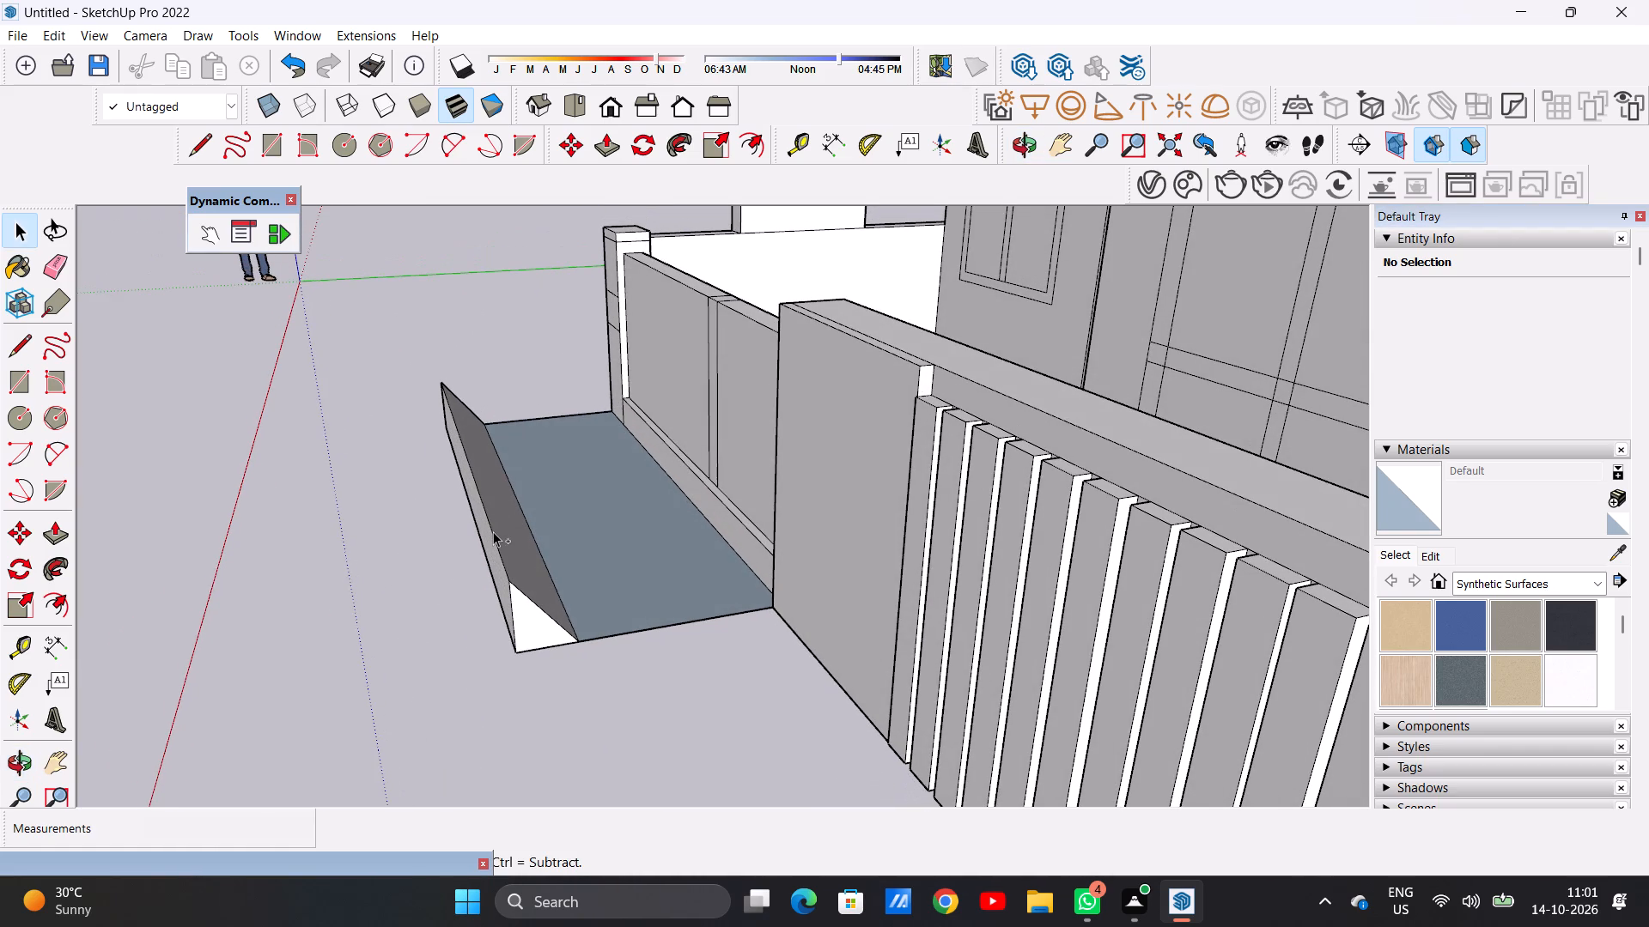
pyautogui.hotkey('ctrl', 'z')
pyautogui.scroll(-2, 582, 505)
pyautogui.hotkey('ctrl', 'z')
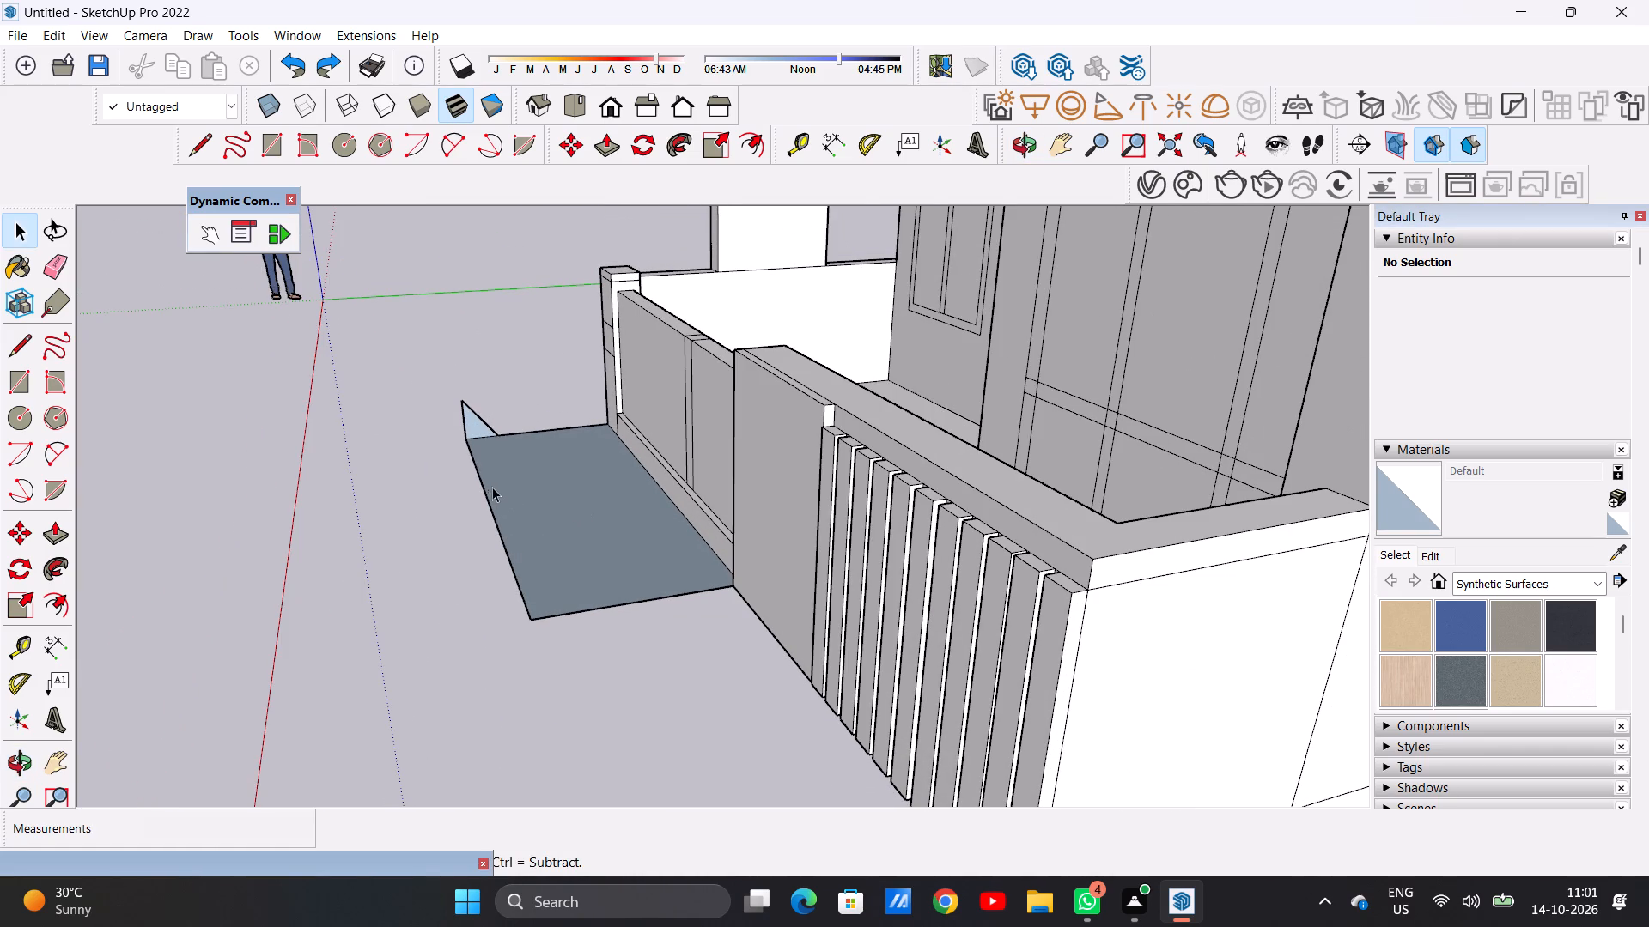
pyautogui.hotkey('ctrl', 'z')
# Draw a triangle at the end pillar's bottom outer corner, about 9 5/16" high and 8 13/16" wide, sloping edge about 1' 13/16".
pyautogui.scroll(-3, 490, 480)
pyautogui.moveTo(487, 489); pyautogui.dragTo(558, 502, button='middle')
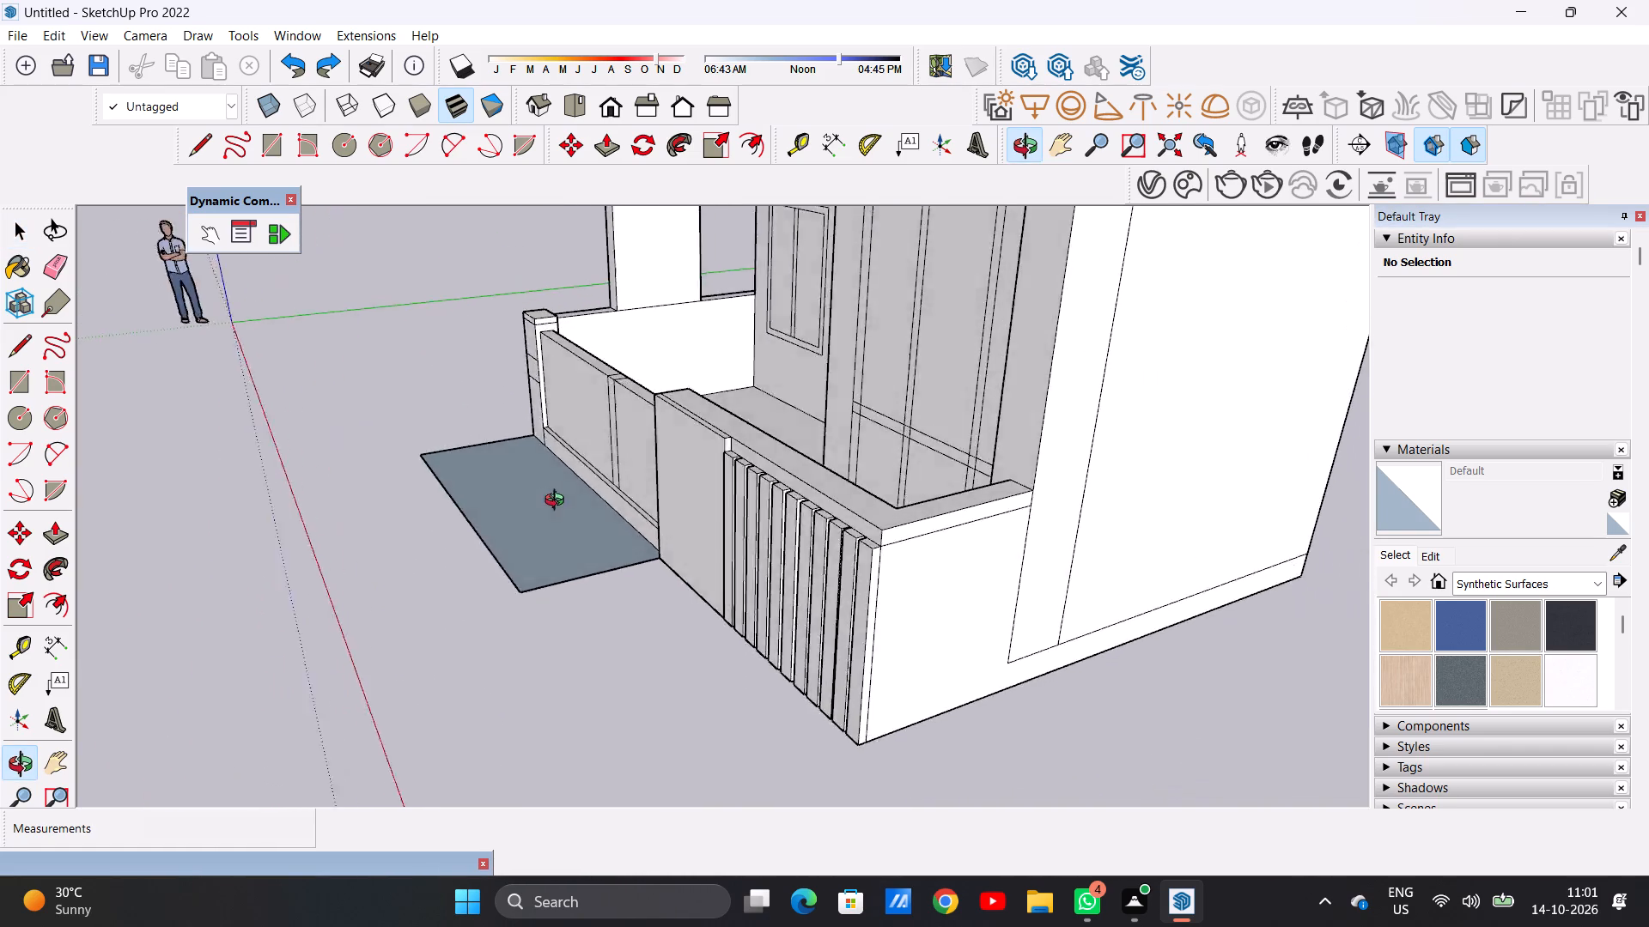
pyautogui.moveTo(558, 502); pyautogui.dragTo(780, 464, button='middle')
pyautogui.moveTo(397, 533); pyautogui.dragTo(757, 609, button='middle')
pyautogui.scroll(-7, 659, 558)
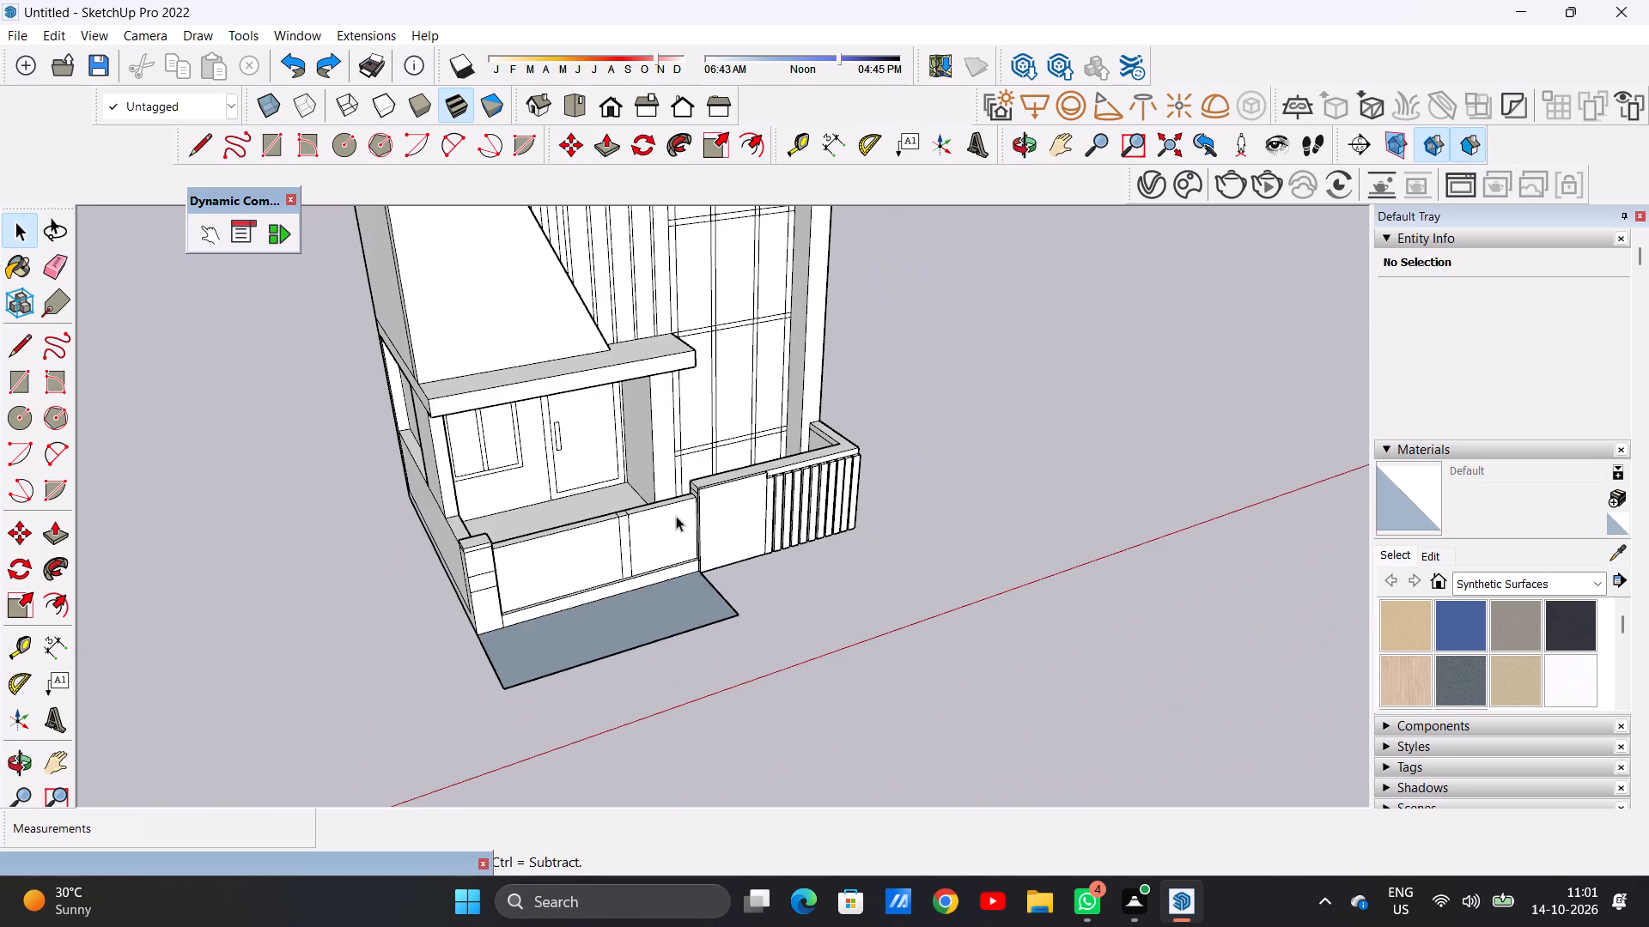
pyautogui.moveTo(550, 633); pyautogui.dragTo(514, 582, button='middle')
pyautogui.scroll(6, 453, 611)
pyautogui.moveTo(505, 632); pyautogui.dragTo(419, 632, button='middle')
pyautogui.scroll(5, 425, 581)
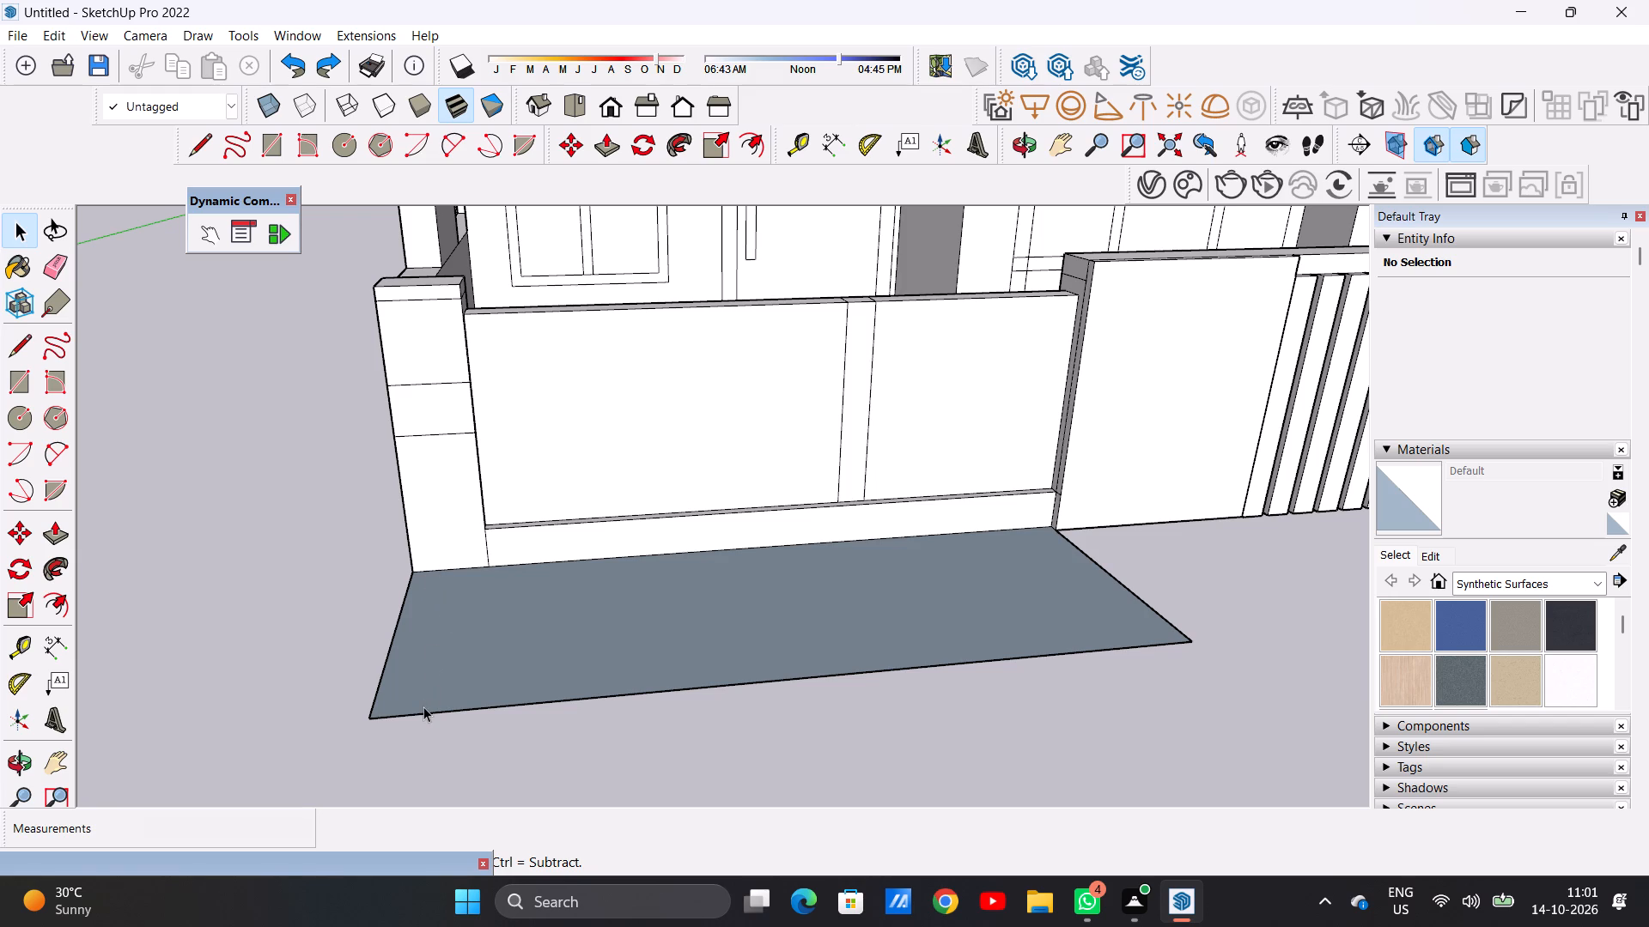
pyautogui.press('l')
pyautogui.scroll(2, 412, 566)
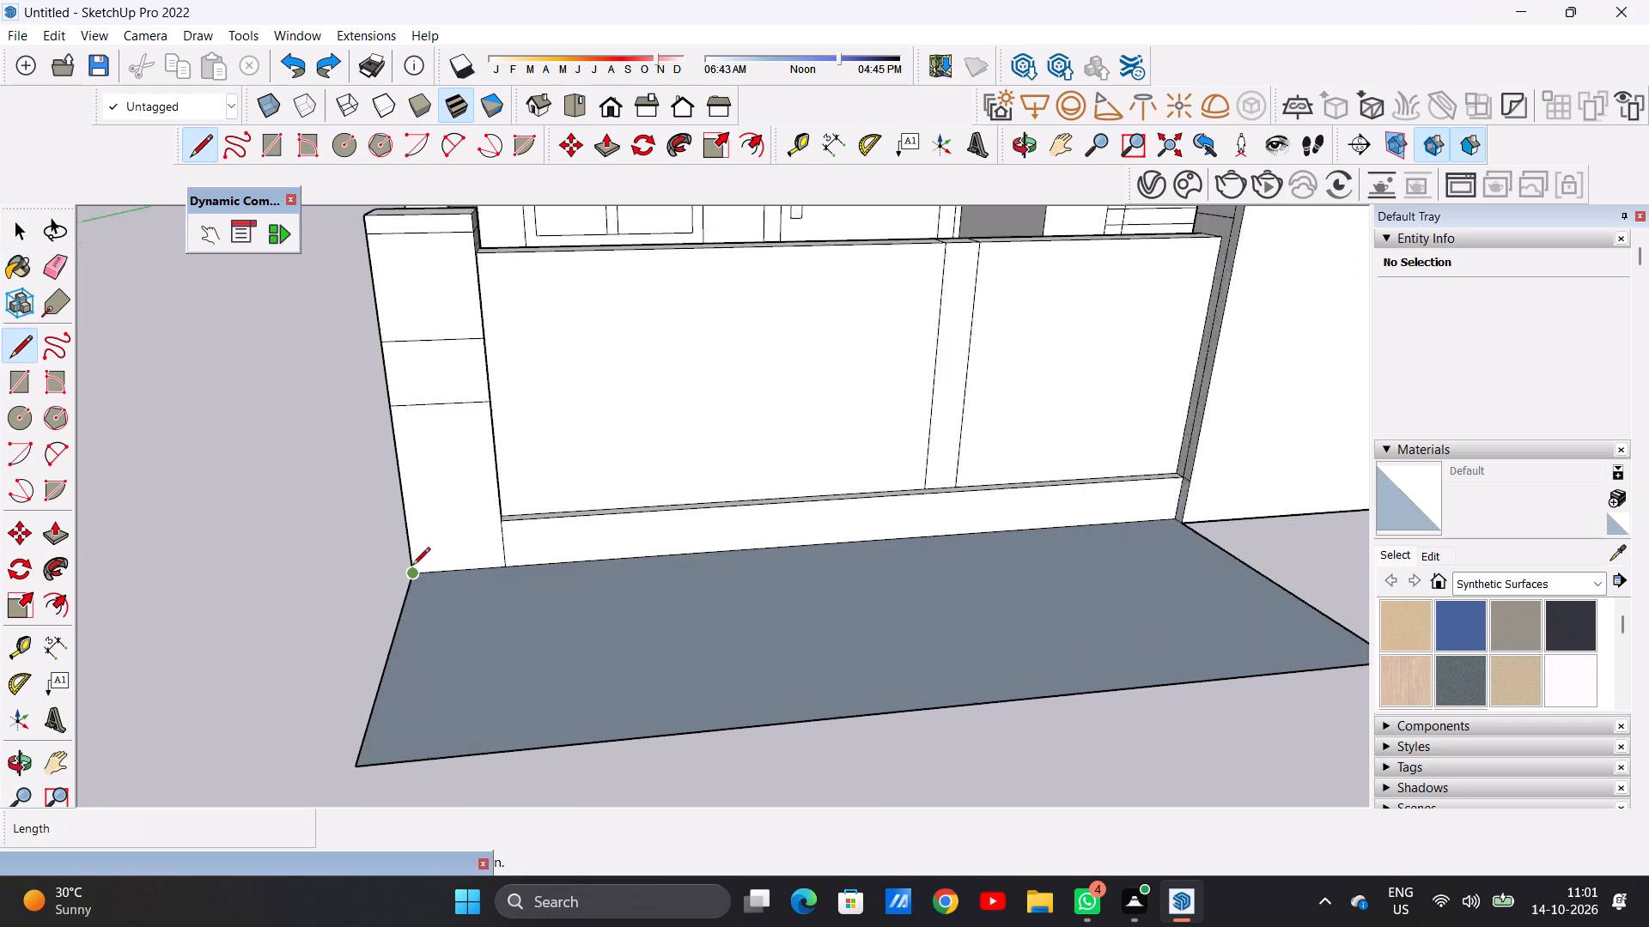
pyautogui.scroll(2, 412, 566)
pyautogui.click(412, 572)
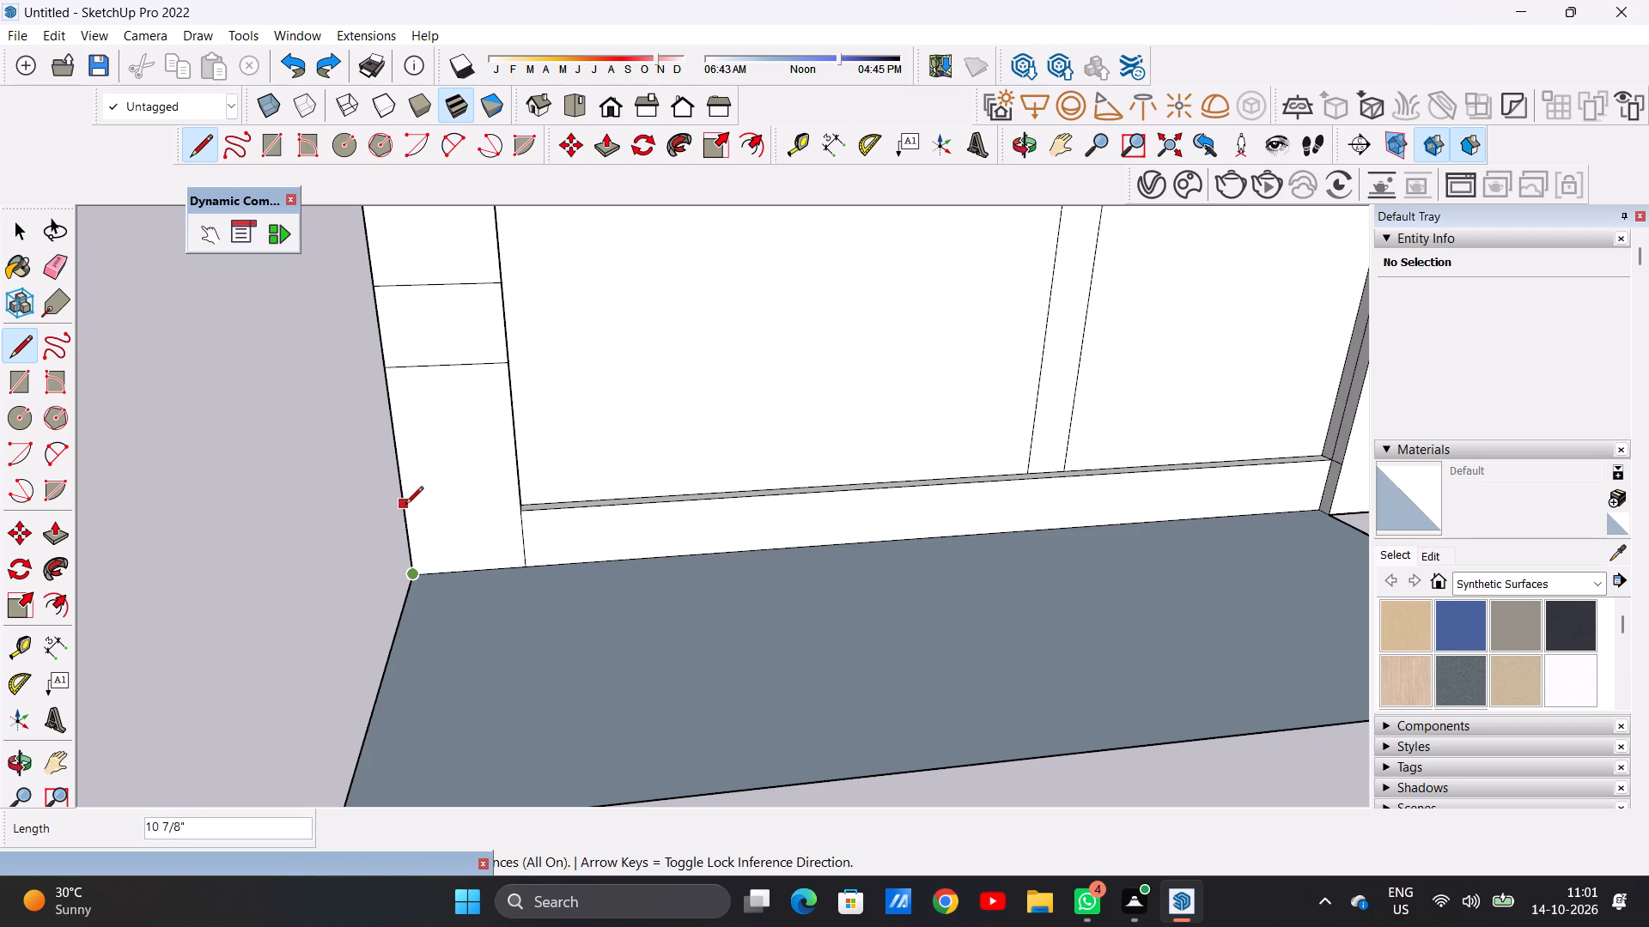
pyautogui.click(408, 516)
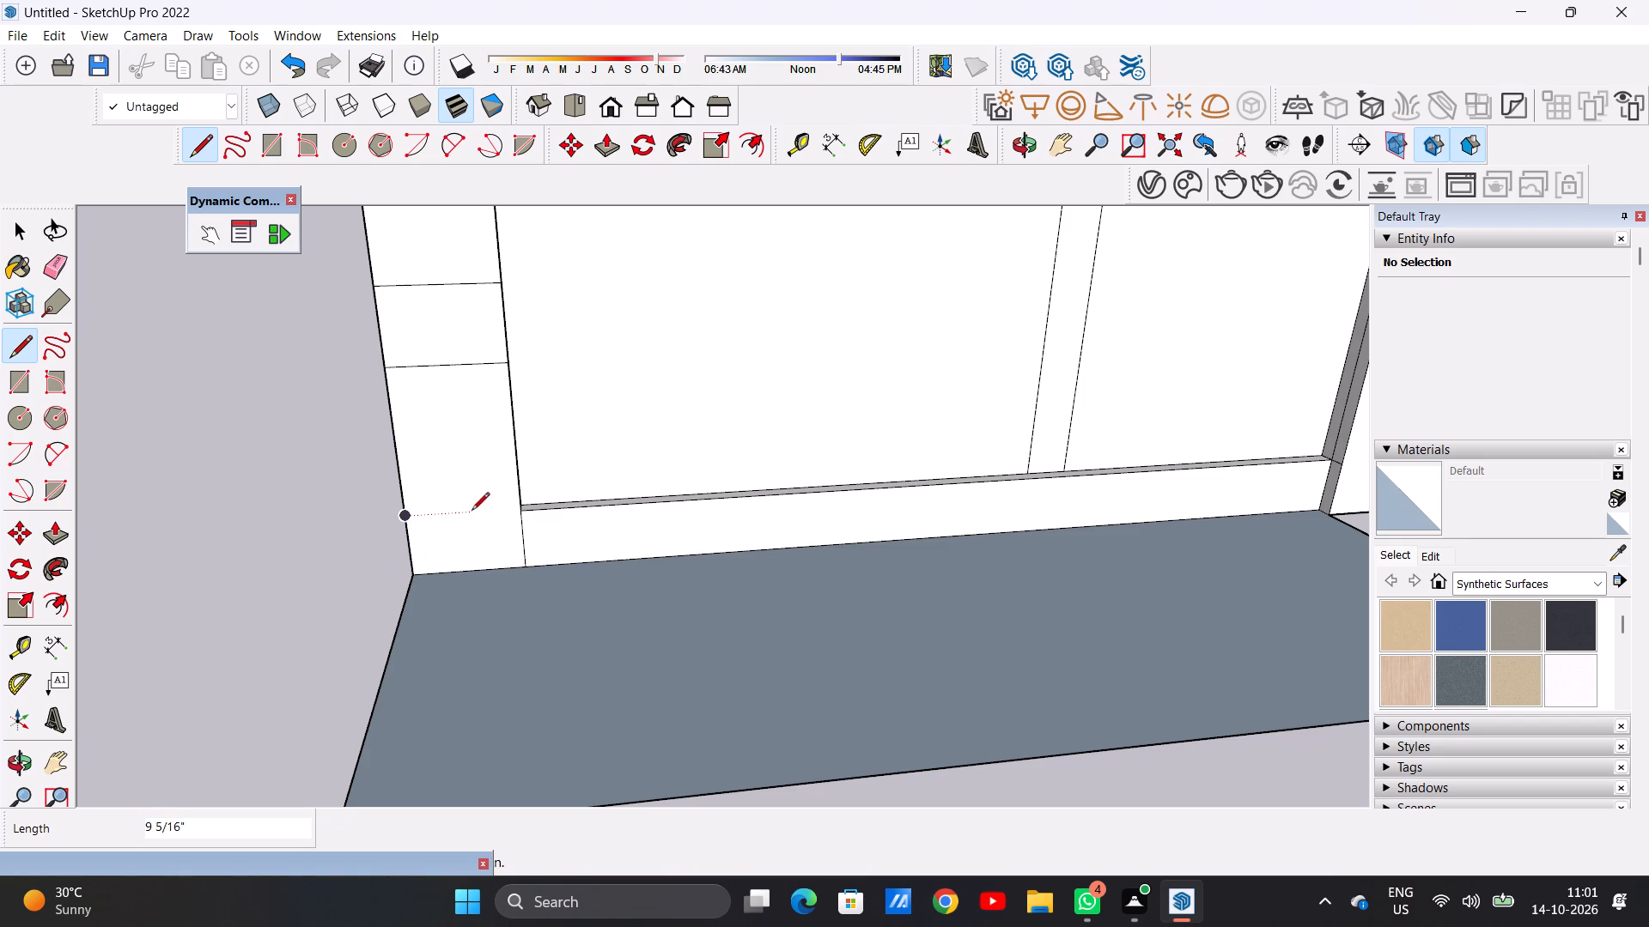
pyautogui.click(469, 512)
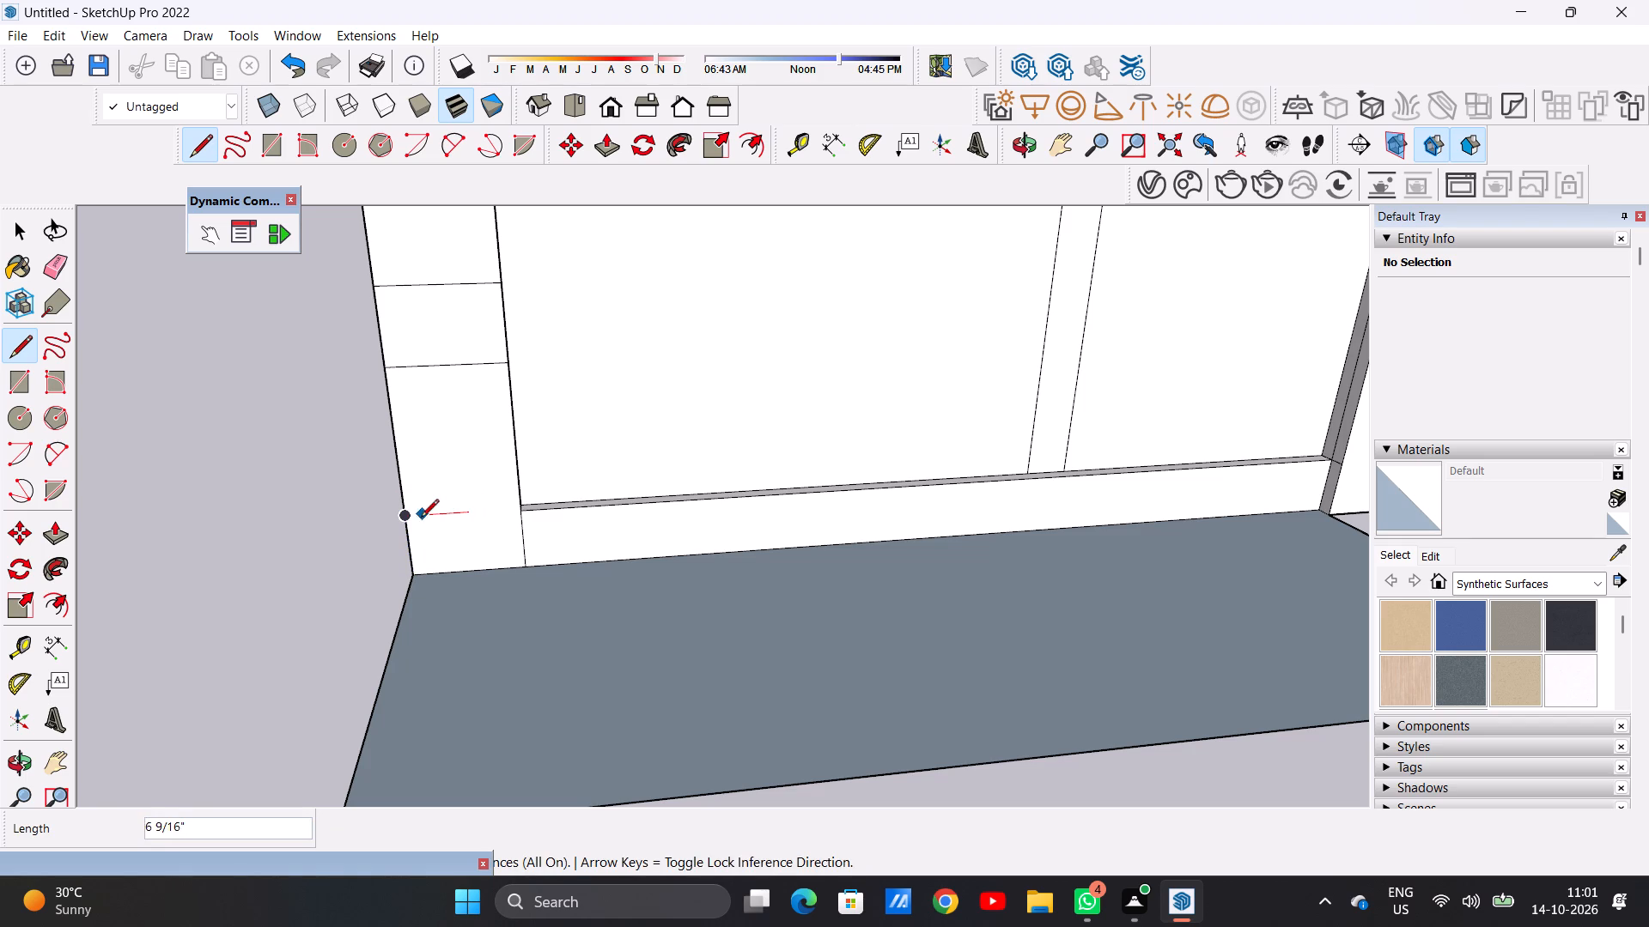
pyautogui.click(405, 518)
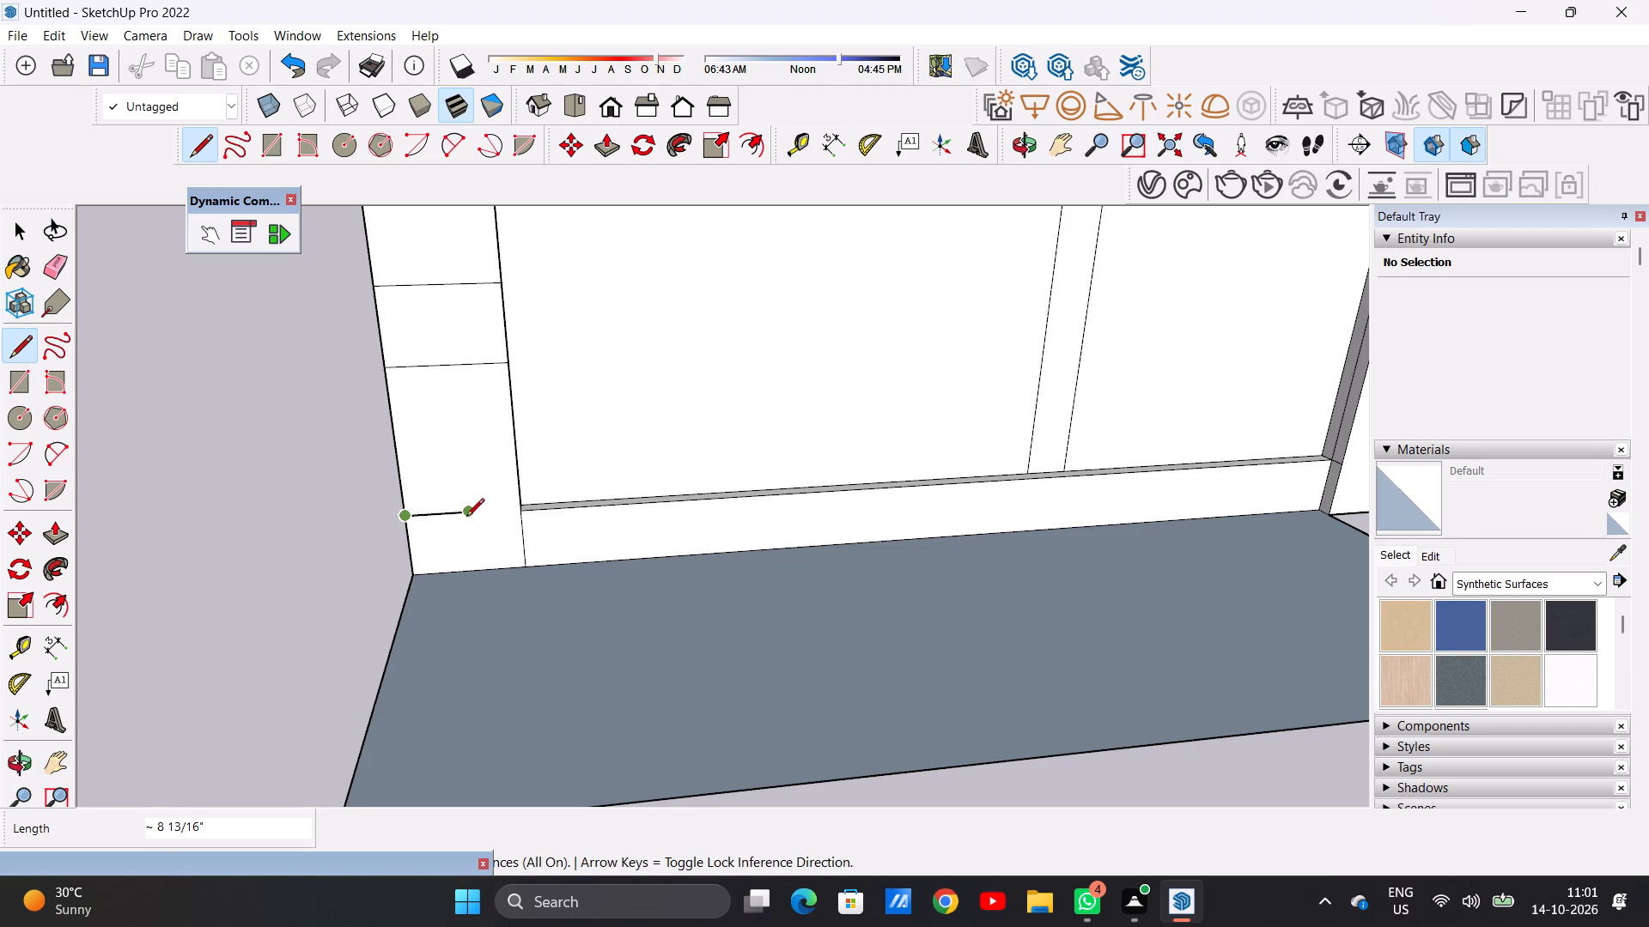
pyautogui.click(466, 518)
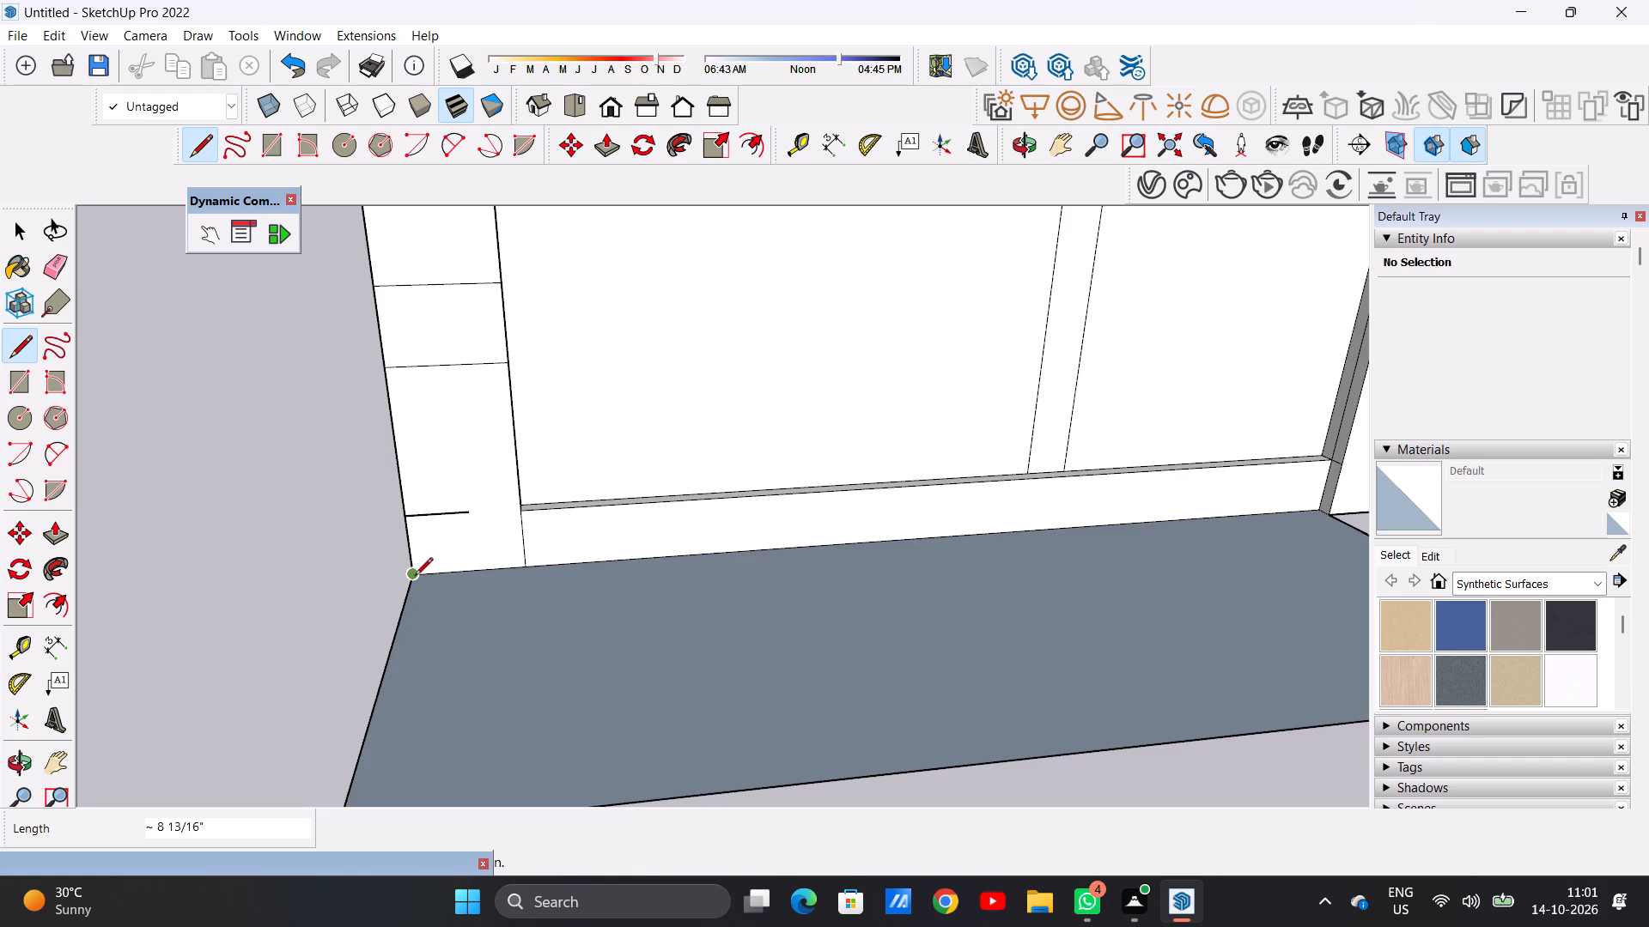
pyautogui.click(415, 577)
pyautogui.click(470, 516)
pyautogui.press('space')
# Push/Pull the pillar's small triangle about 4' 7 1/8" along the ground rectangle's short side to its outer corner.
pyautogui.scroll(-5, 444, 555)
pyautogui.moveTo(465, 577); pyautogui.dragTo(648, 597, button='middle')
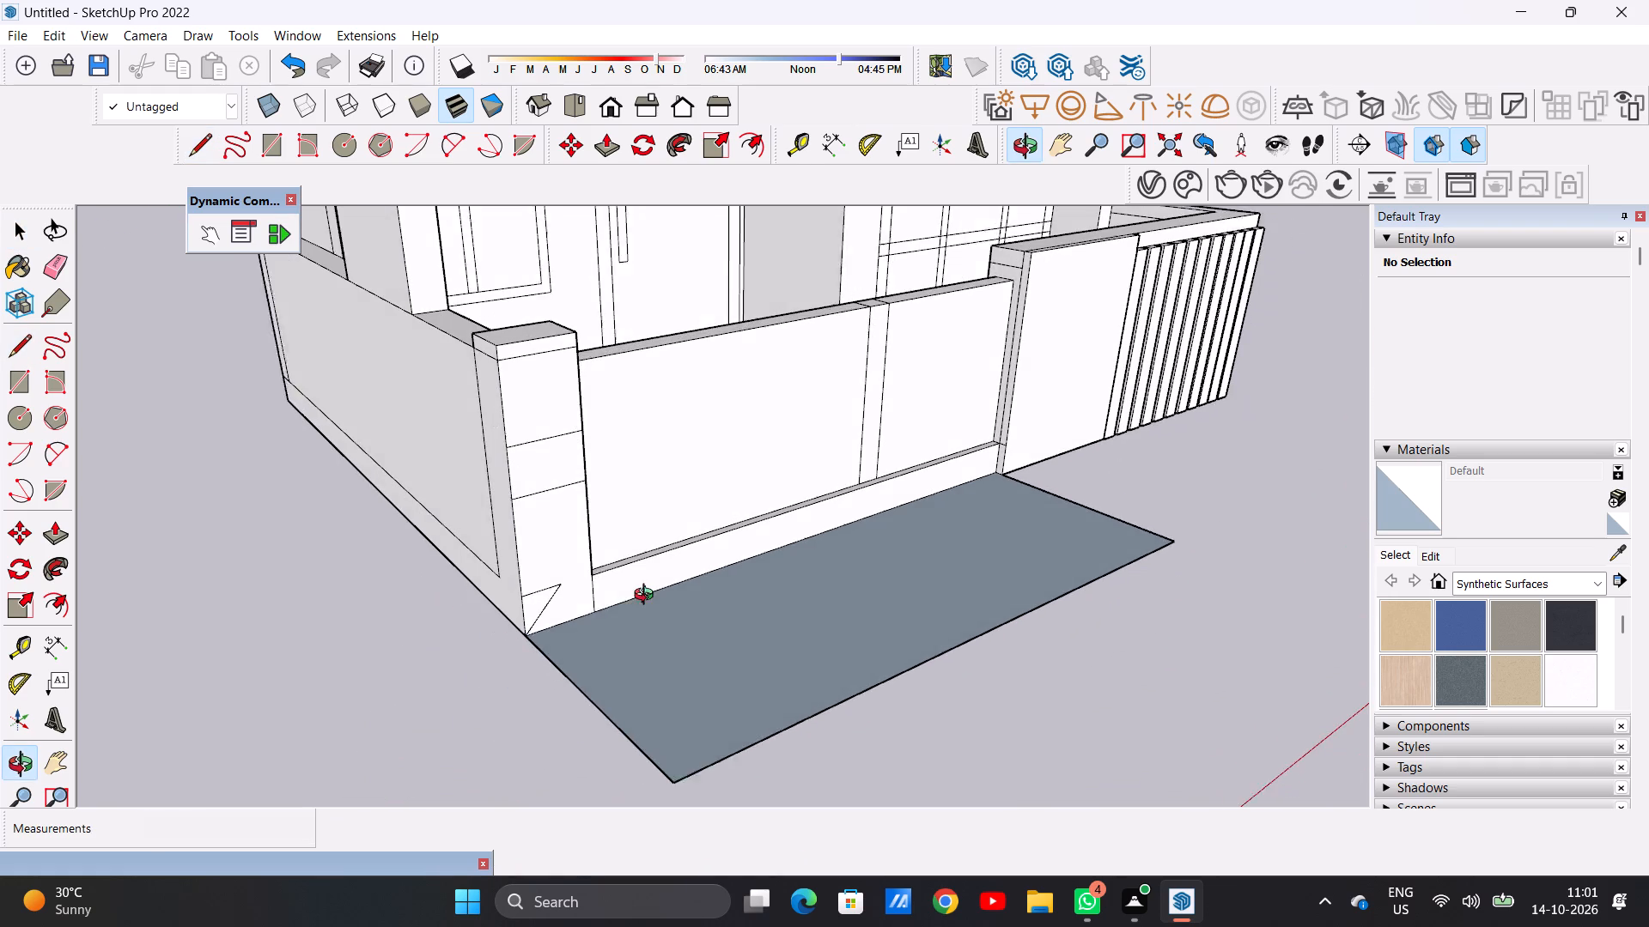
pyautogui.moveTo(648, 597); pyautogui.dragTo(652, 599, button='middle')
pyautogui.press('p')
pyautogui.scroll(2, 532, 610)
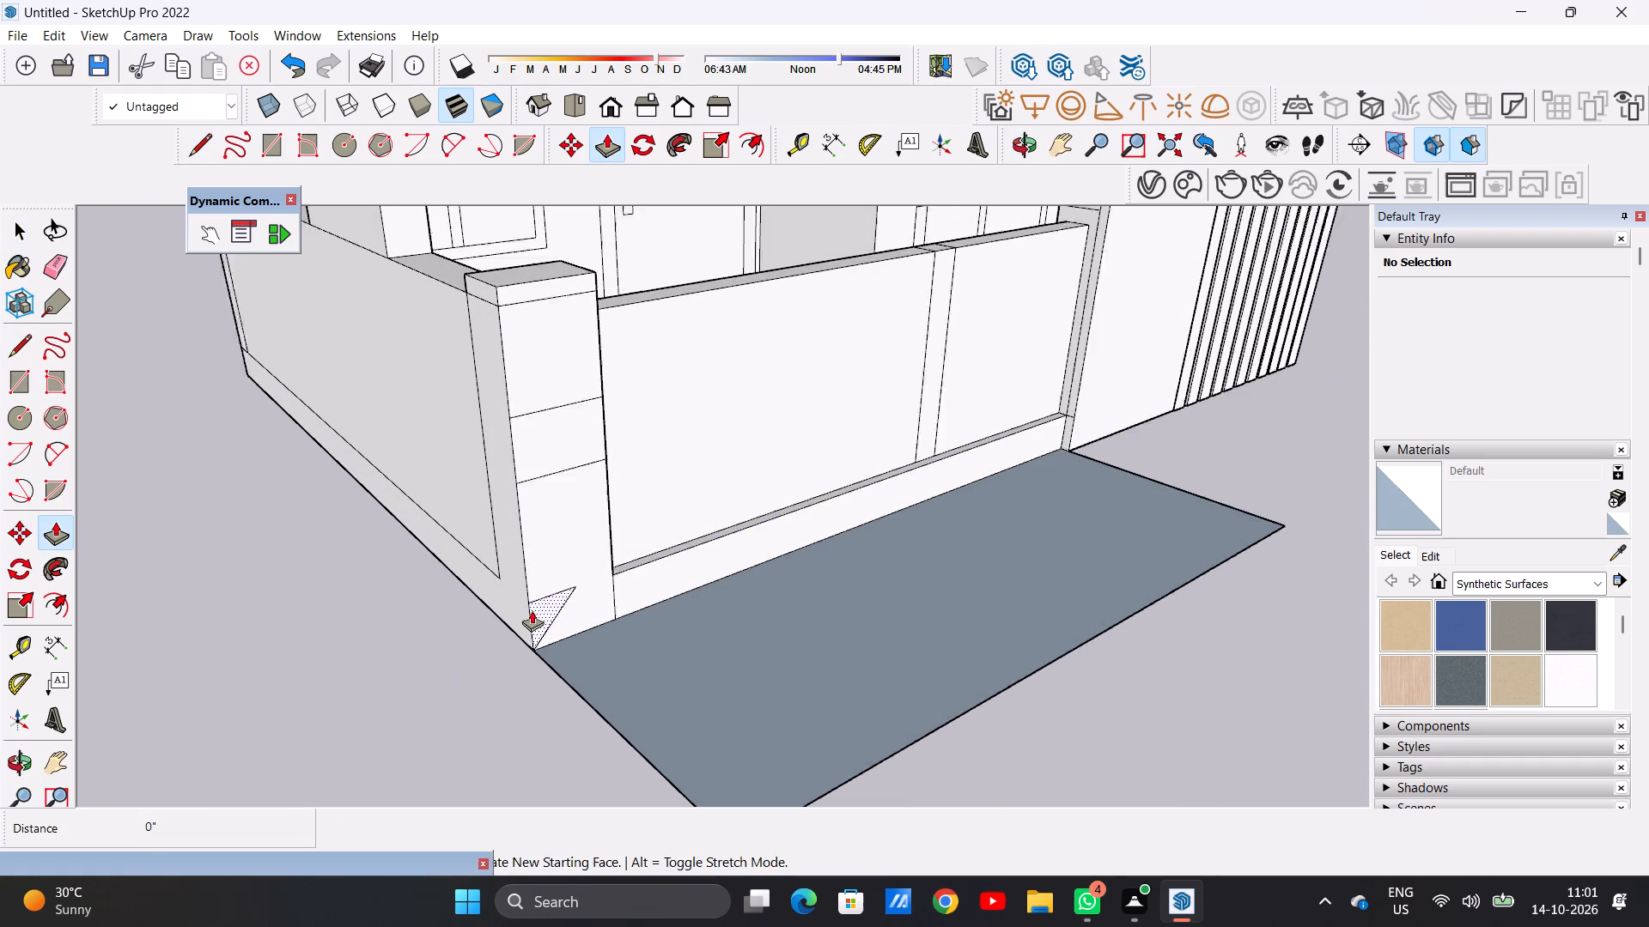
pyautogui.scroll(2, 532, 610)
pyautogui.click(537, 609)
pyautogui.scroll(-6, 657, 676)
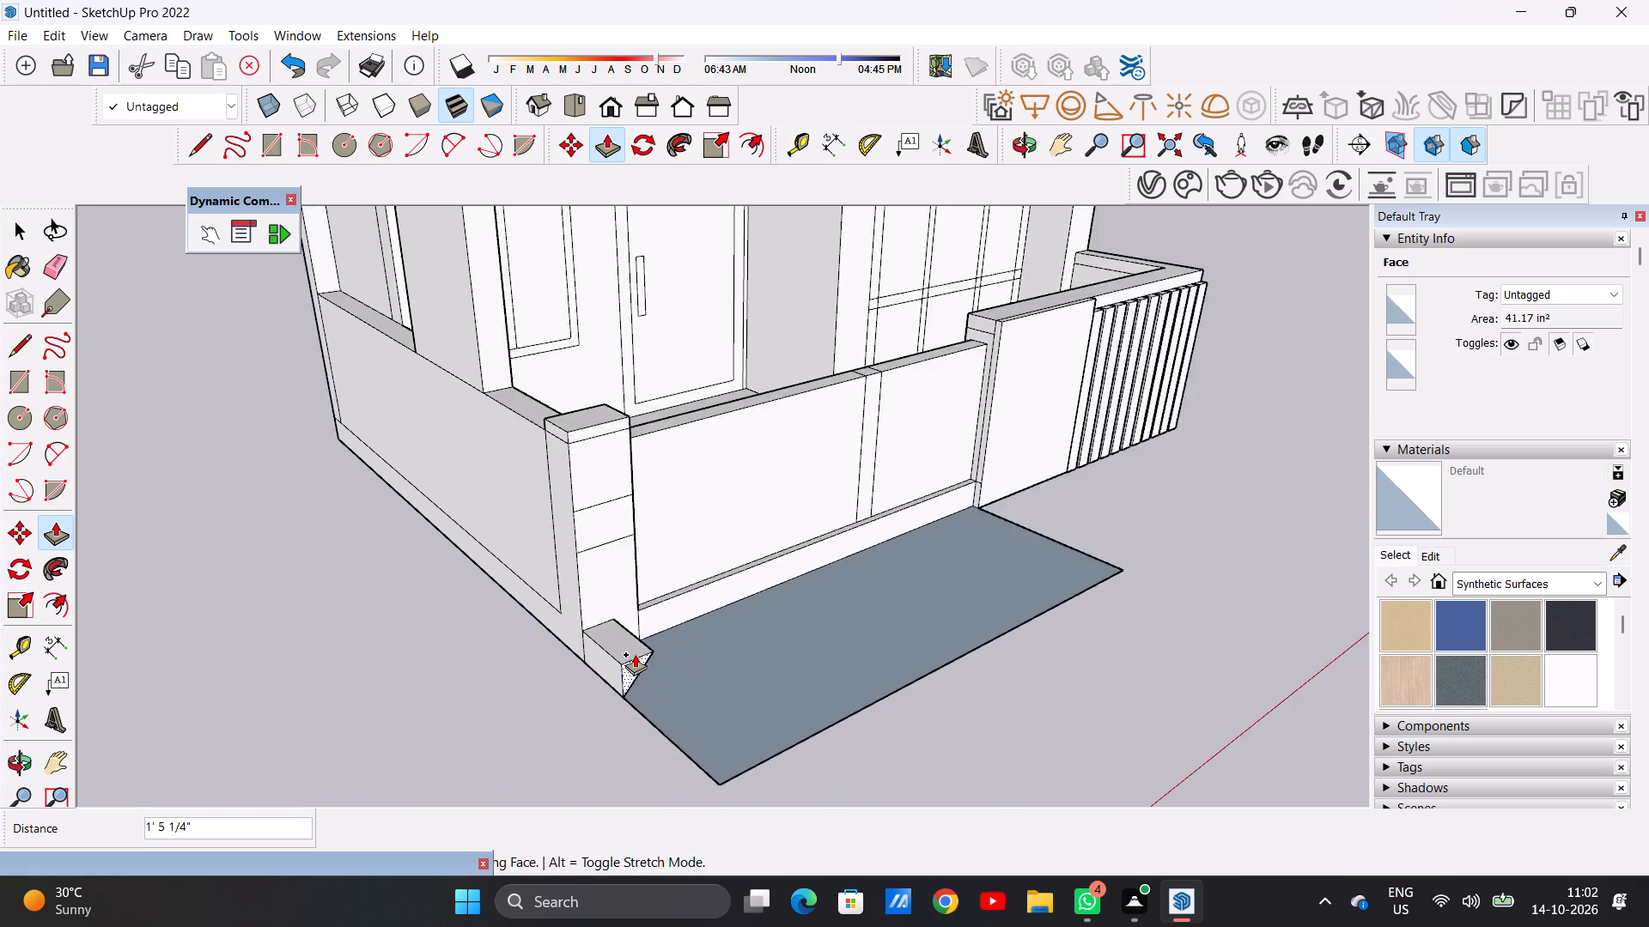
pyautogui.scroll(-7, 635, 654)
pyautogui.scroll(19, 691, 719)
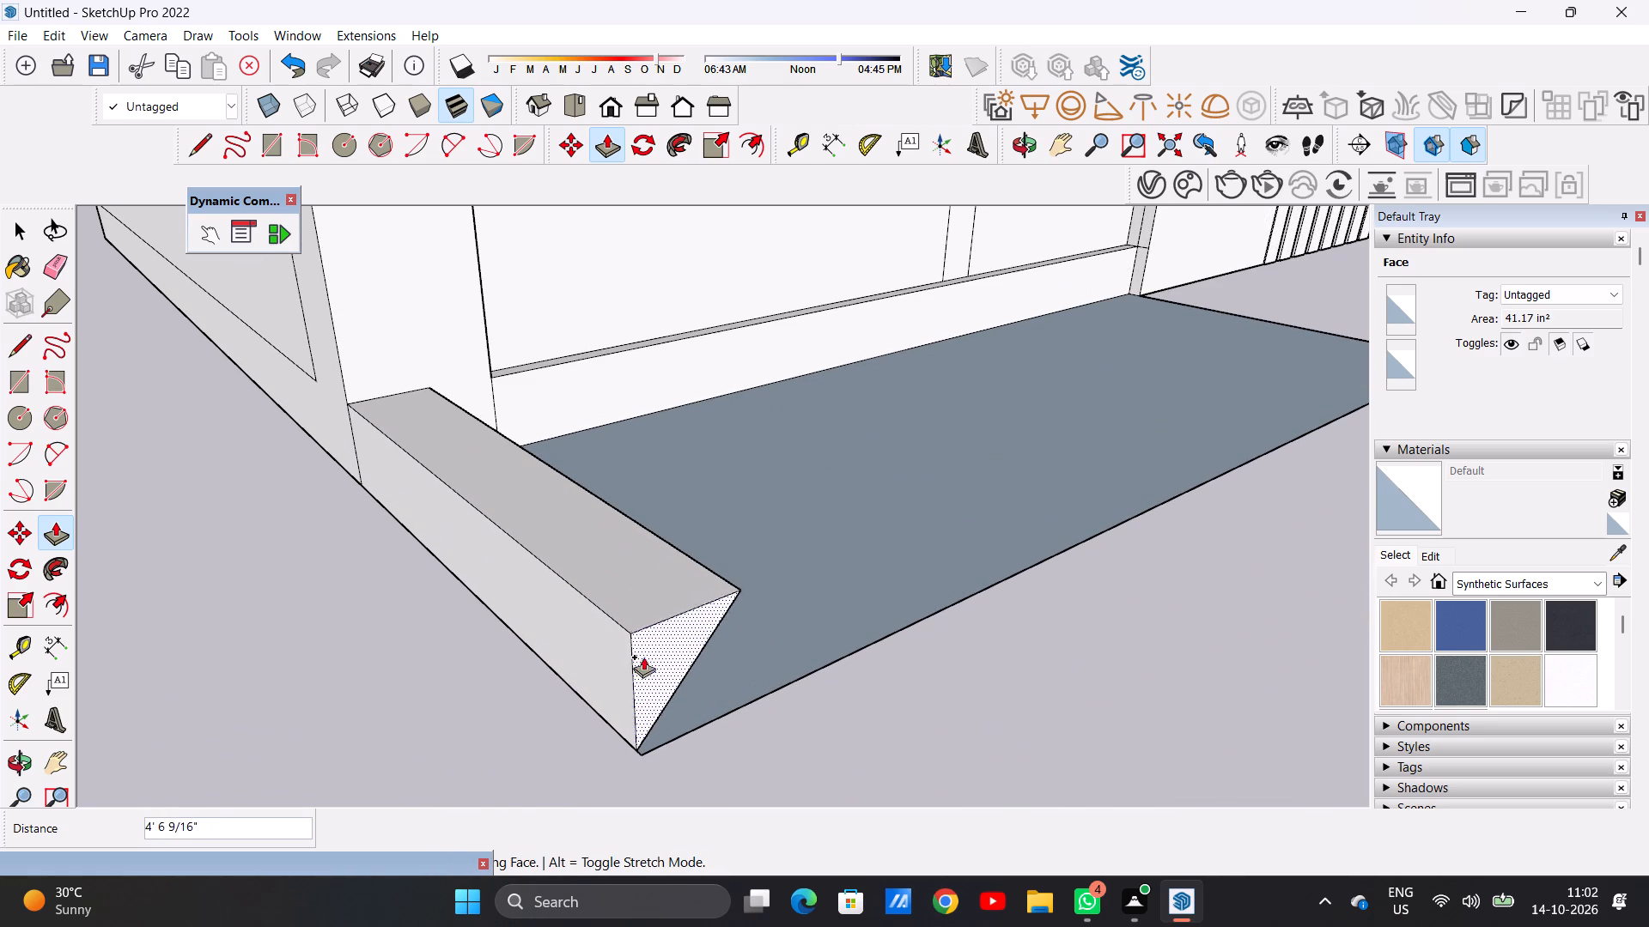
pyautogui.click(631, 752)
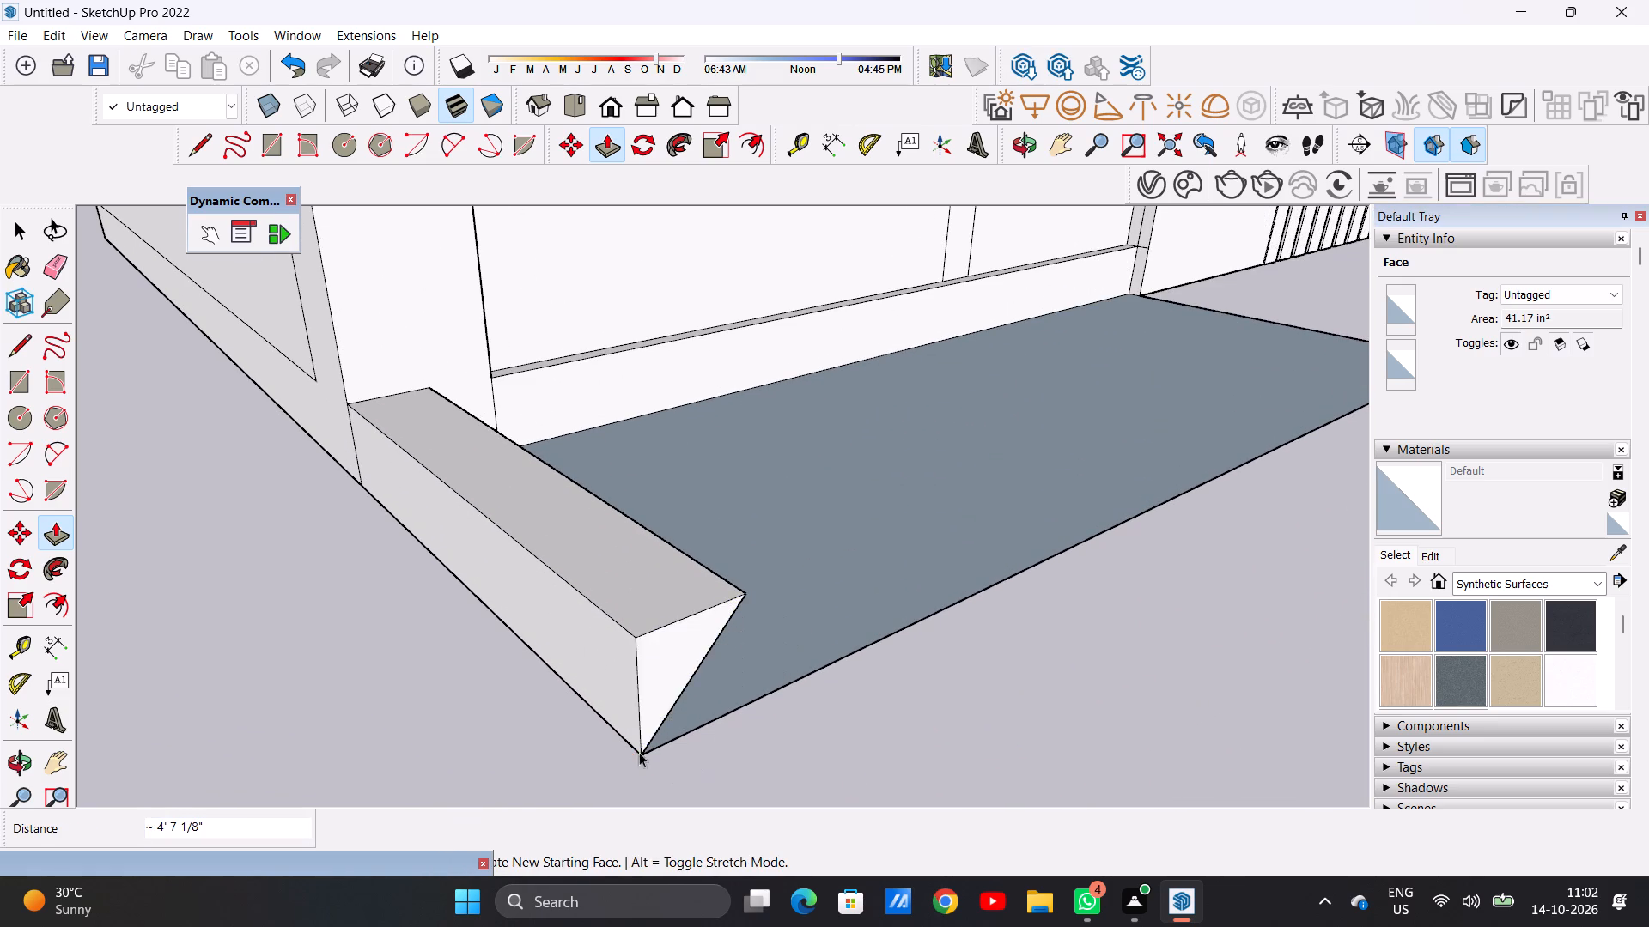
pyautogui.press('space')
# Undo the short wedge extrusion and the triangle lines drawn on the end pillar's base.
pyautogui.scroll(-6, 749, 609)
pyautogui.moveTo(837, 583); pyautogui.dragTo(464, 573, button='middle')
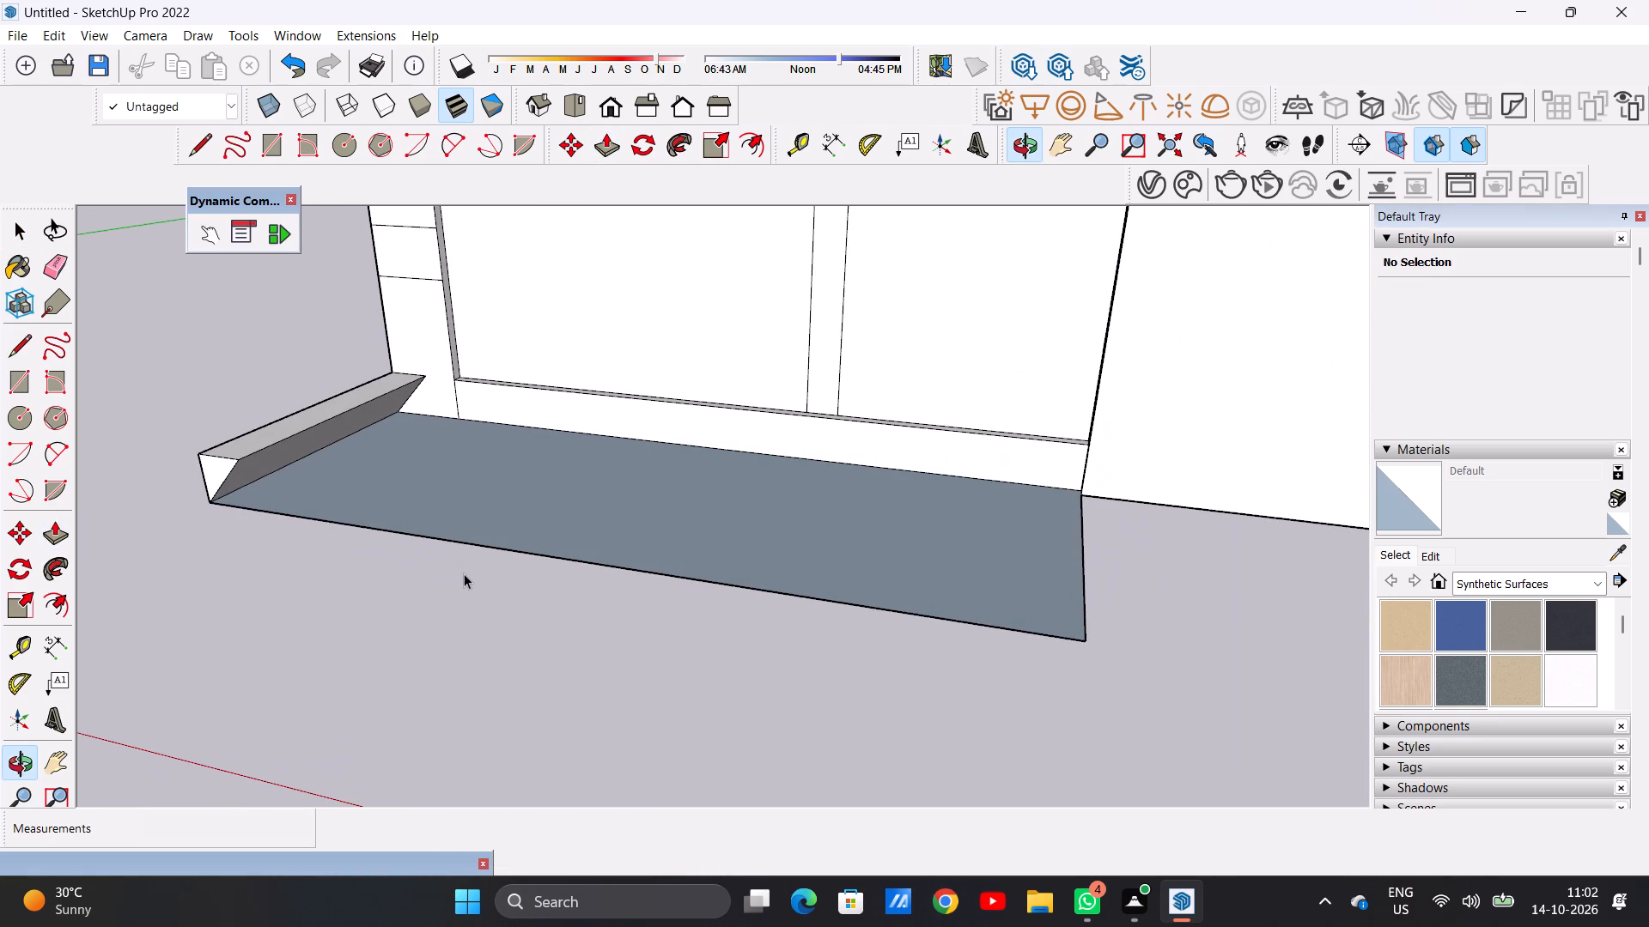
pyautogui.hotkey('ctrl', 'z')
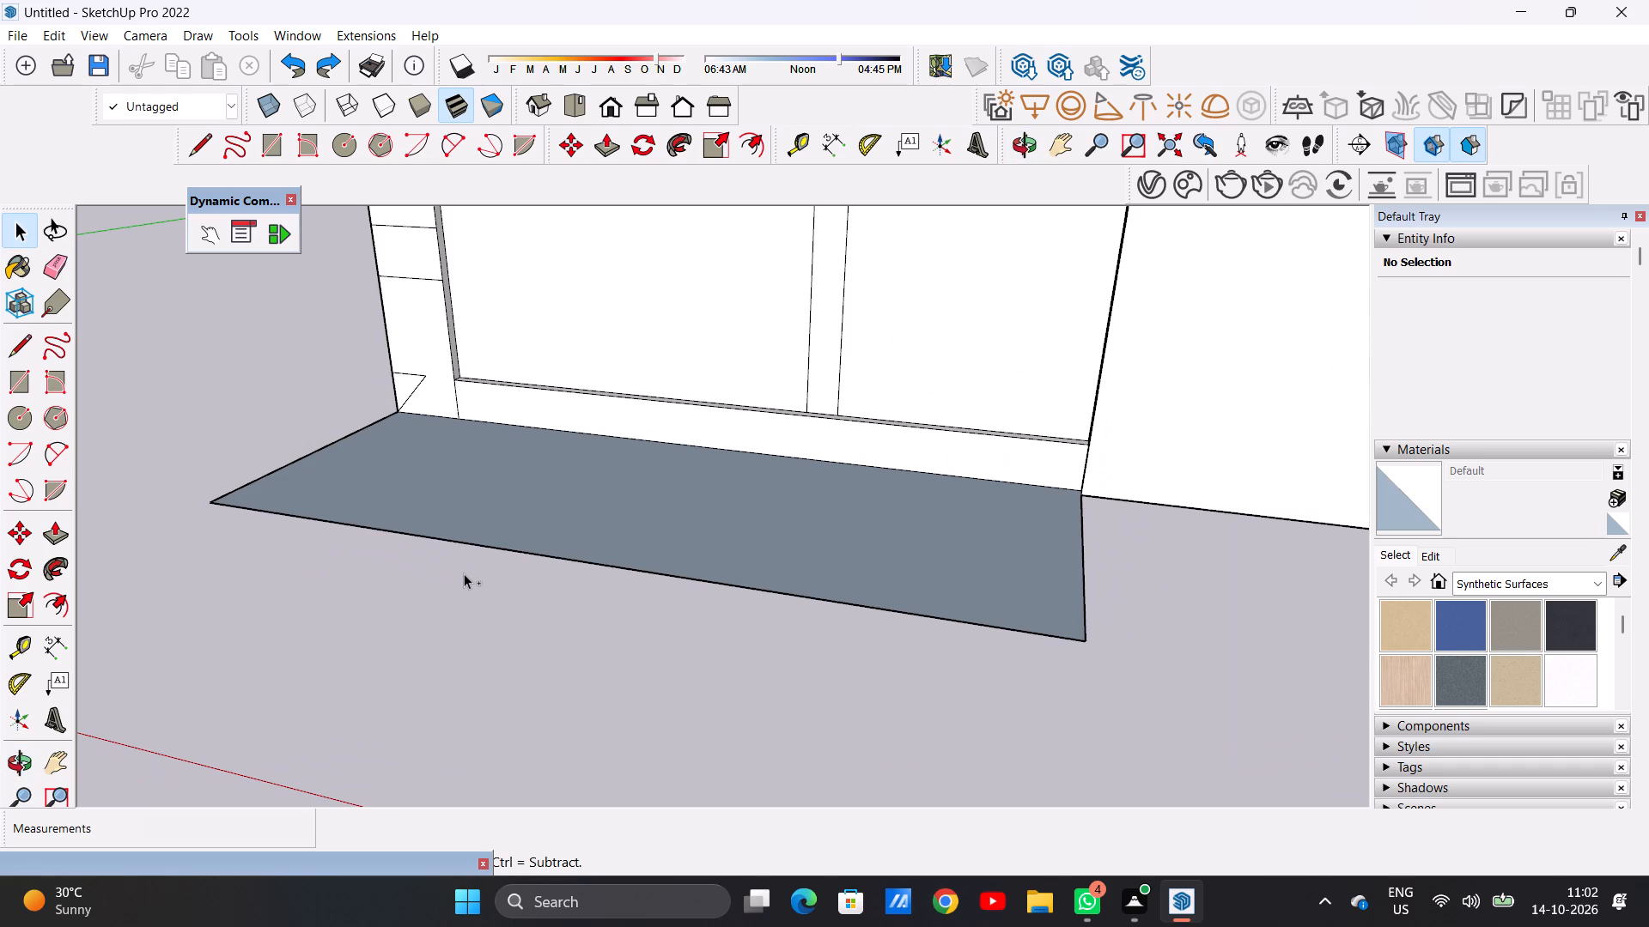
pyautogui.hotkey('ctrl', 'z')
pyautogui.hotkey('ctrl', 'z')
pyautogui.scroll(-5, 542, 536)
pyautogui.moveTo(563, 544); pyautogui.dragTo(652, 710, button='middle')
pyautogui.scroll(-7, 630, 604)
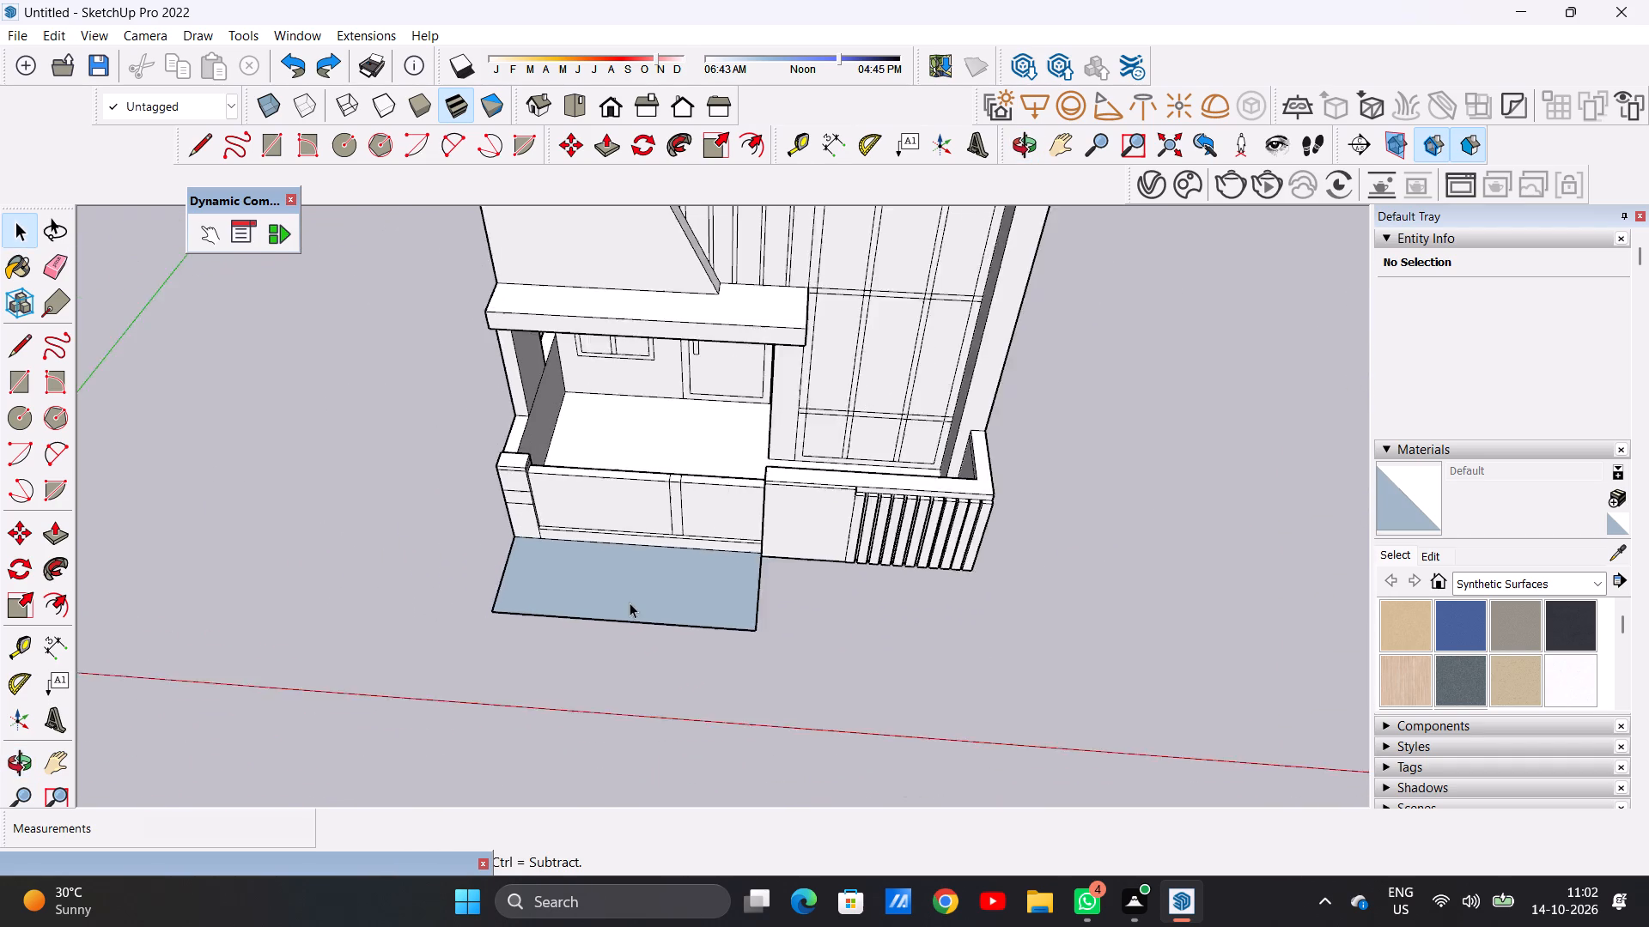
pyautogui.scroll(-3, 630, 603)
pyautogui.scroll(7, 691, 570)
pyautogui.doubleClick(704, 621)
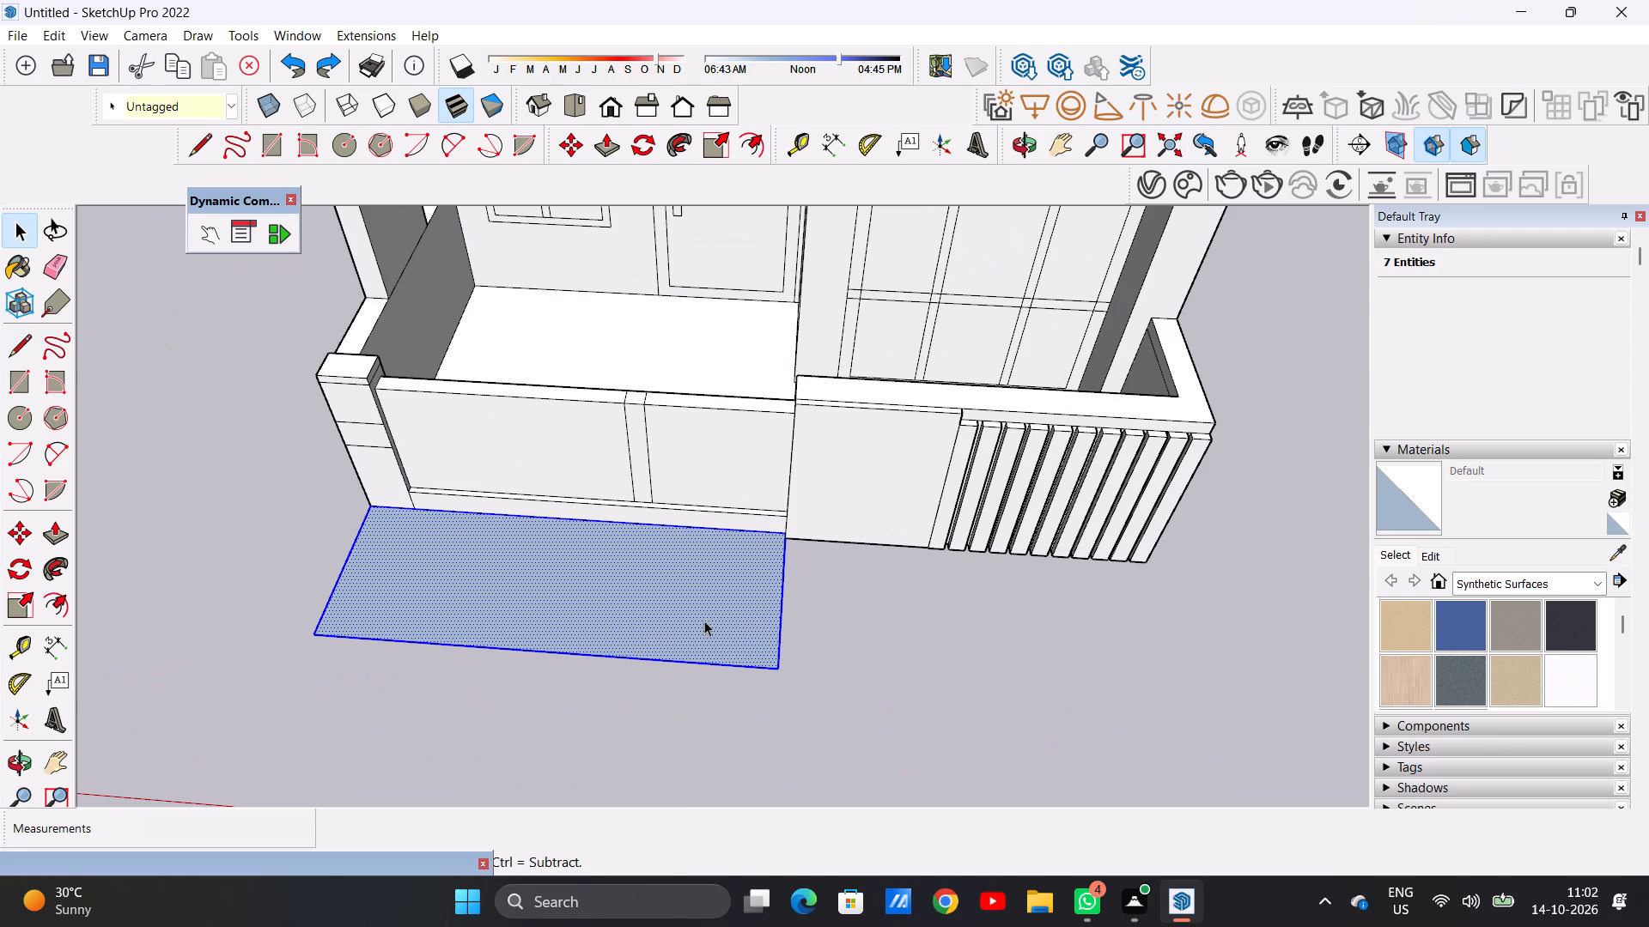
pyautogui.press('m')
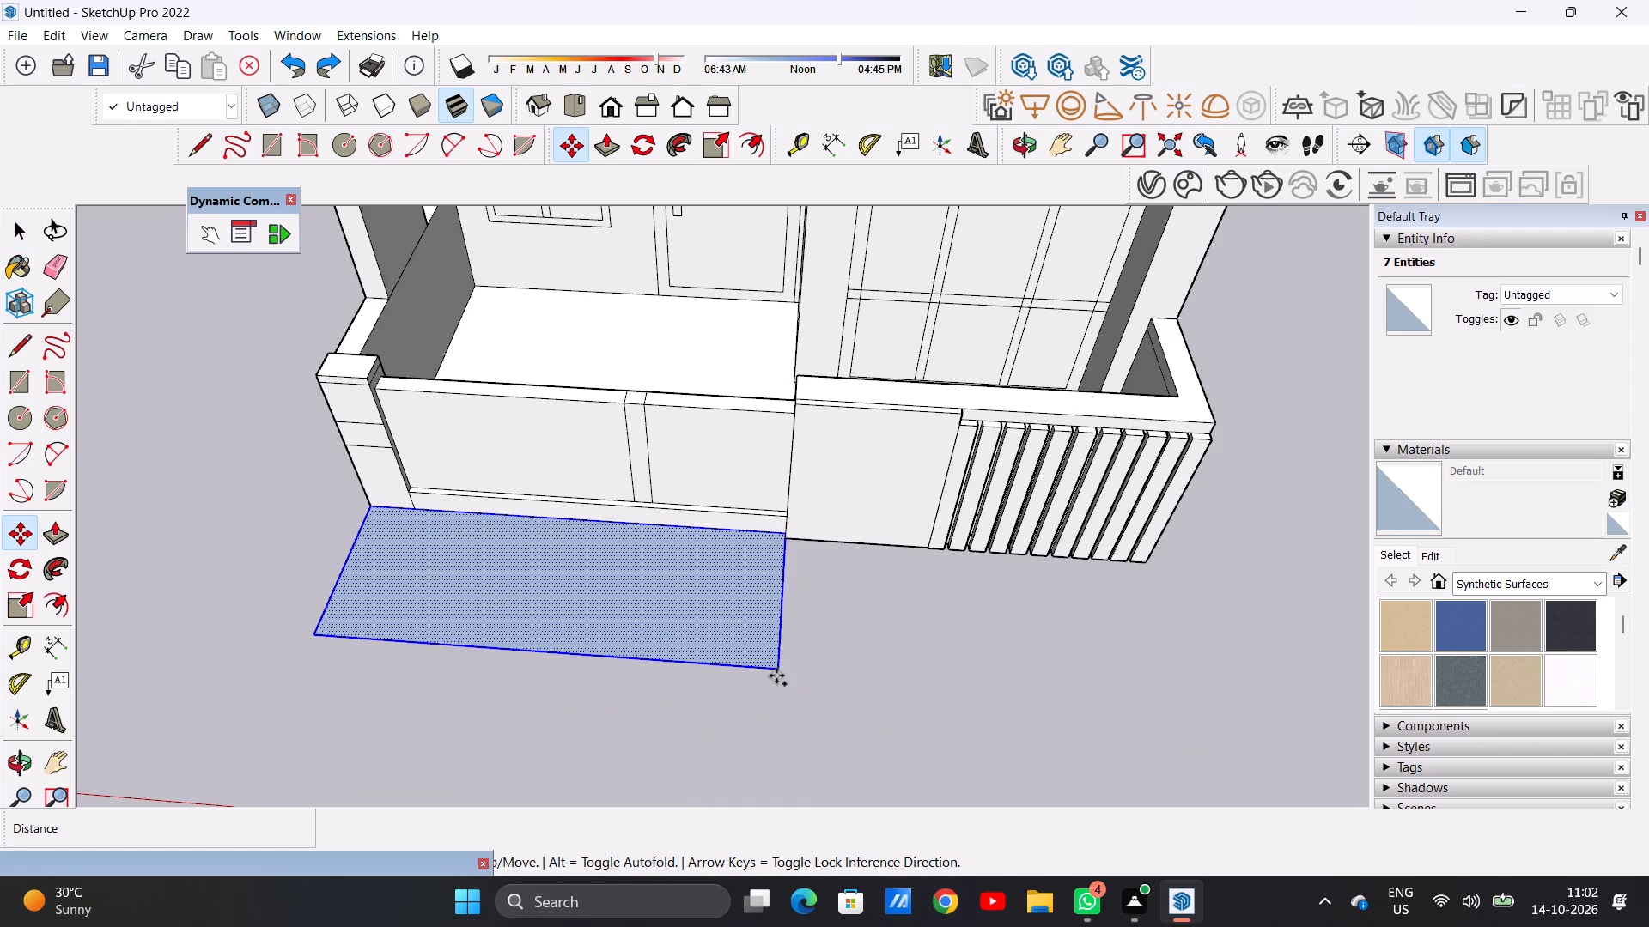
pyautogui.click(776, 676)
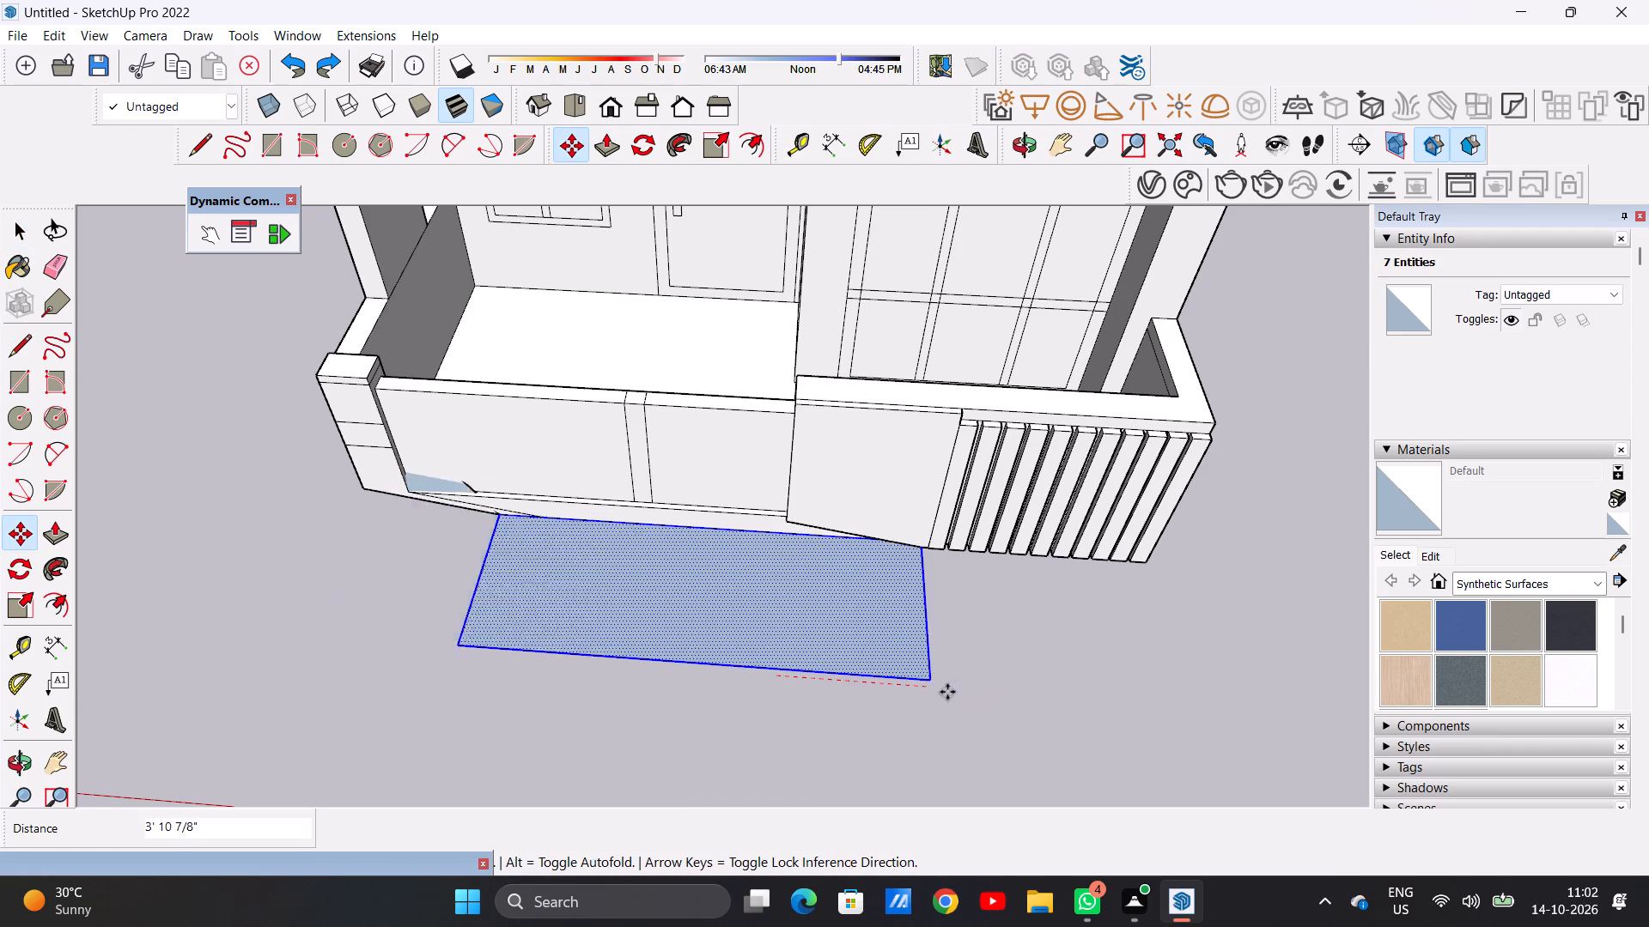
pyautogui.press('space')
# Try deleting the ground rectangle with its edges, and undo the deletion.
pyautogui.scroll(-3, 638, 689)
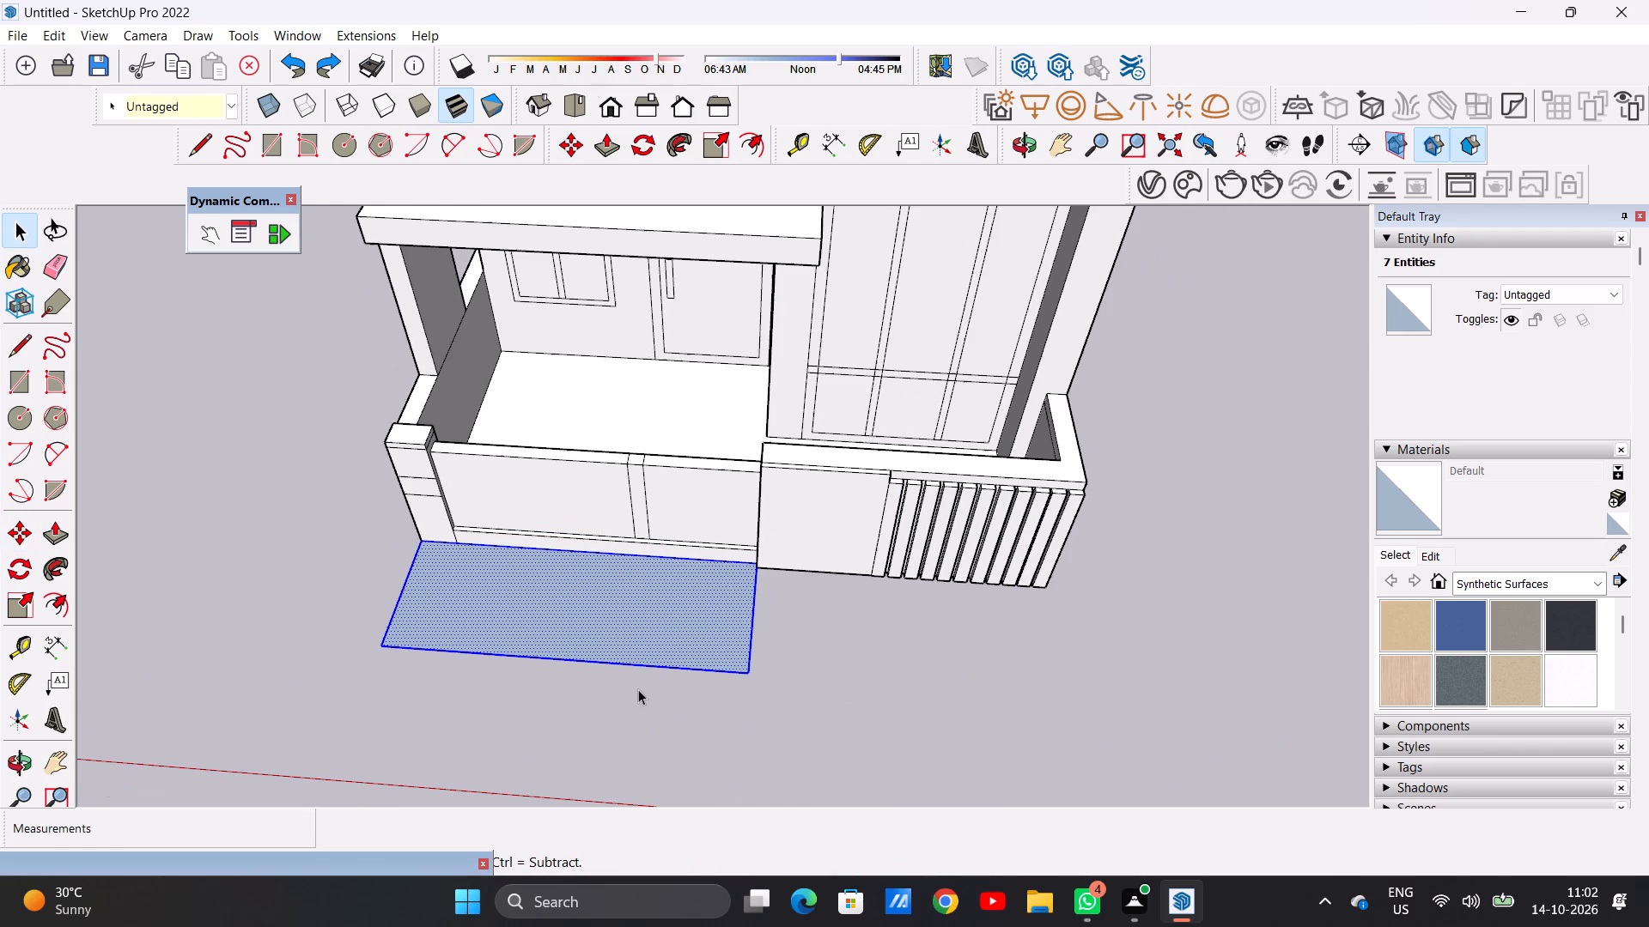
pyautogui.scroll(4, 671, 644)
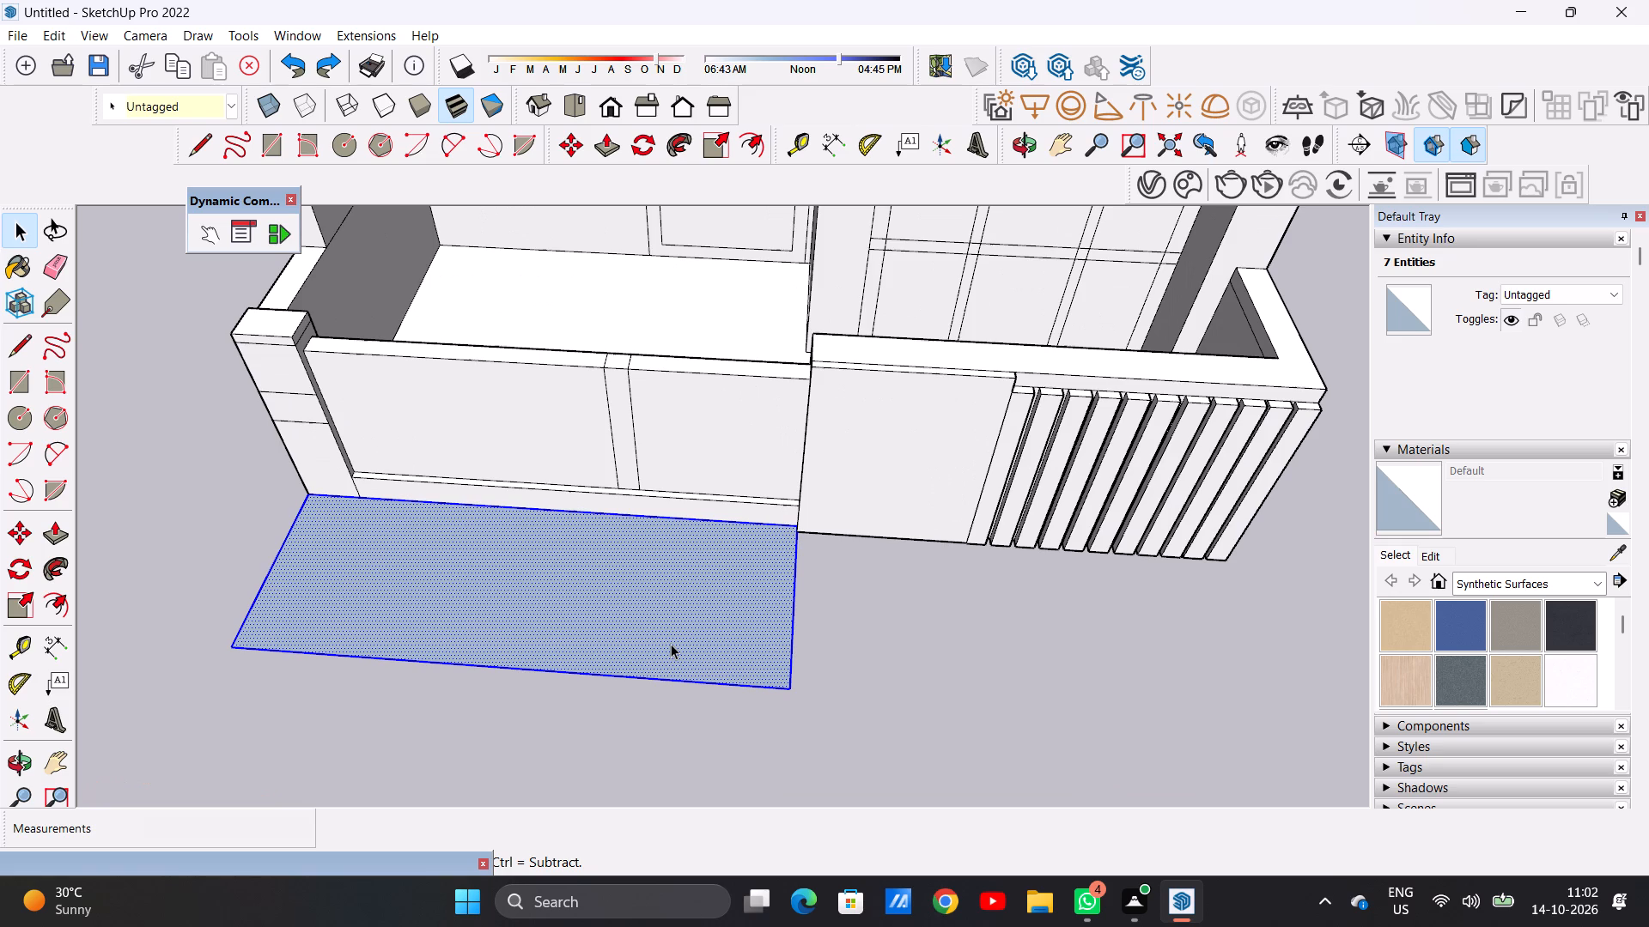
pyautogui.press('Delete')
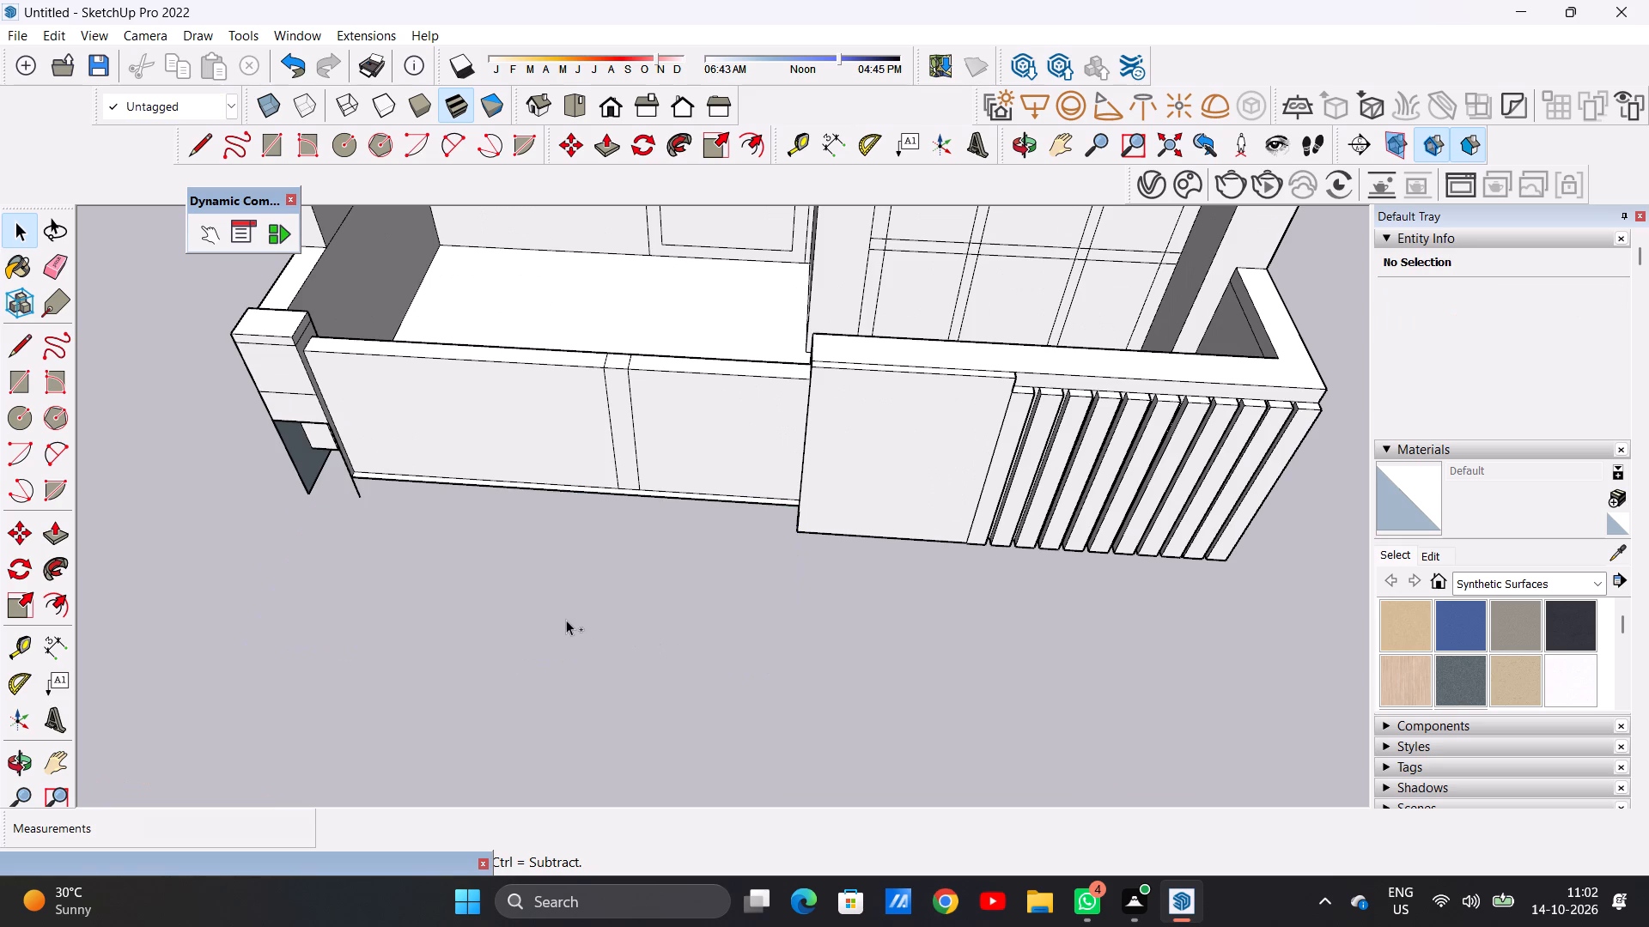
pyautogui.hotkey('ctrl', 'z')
# Copy the ground rectangle about 27' 10 15/16" sideways onto the open ground beyond the boundary wall's slatted section.
pyautogui.scroll(-6, 565, 605)
pyautogui.moveTo(589, 632); pyautogui.dragTo(596, 648, button='middle')
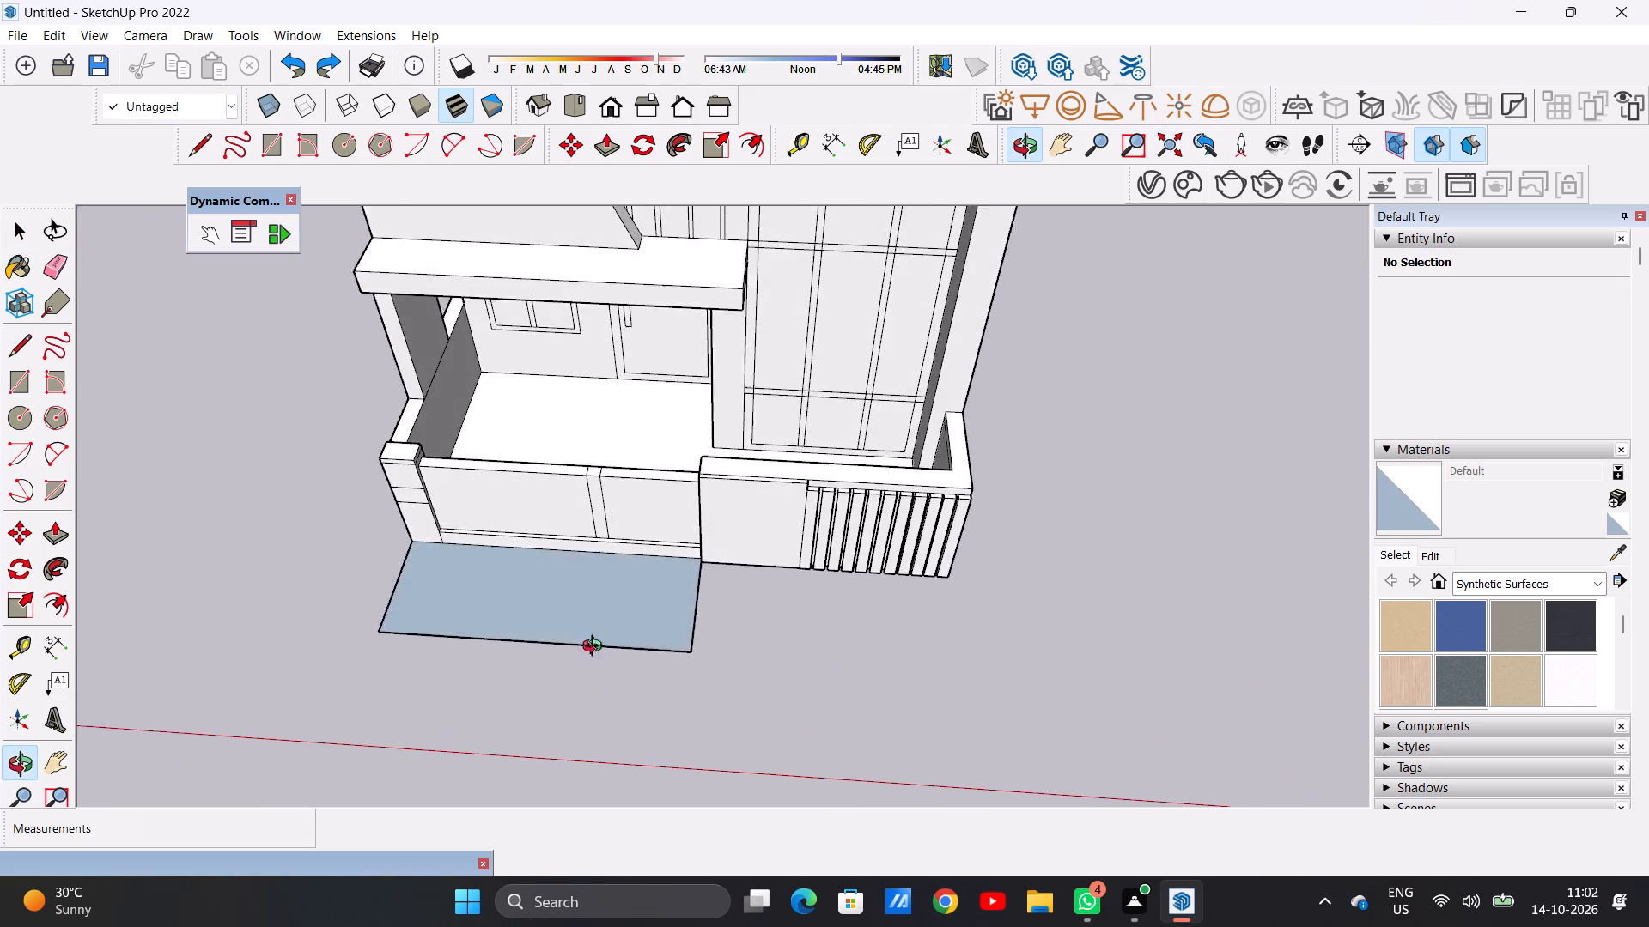
pyautogui.moveTo(596, 648); pyautogui.dragTo(598, 658, button='middle')
pyautogui.scroll(-10, 564, 603)
pyautogui.scroll(4, 986, 587)
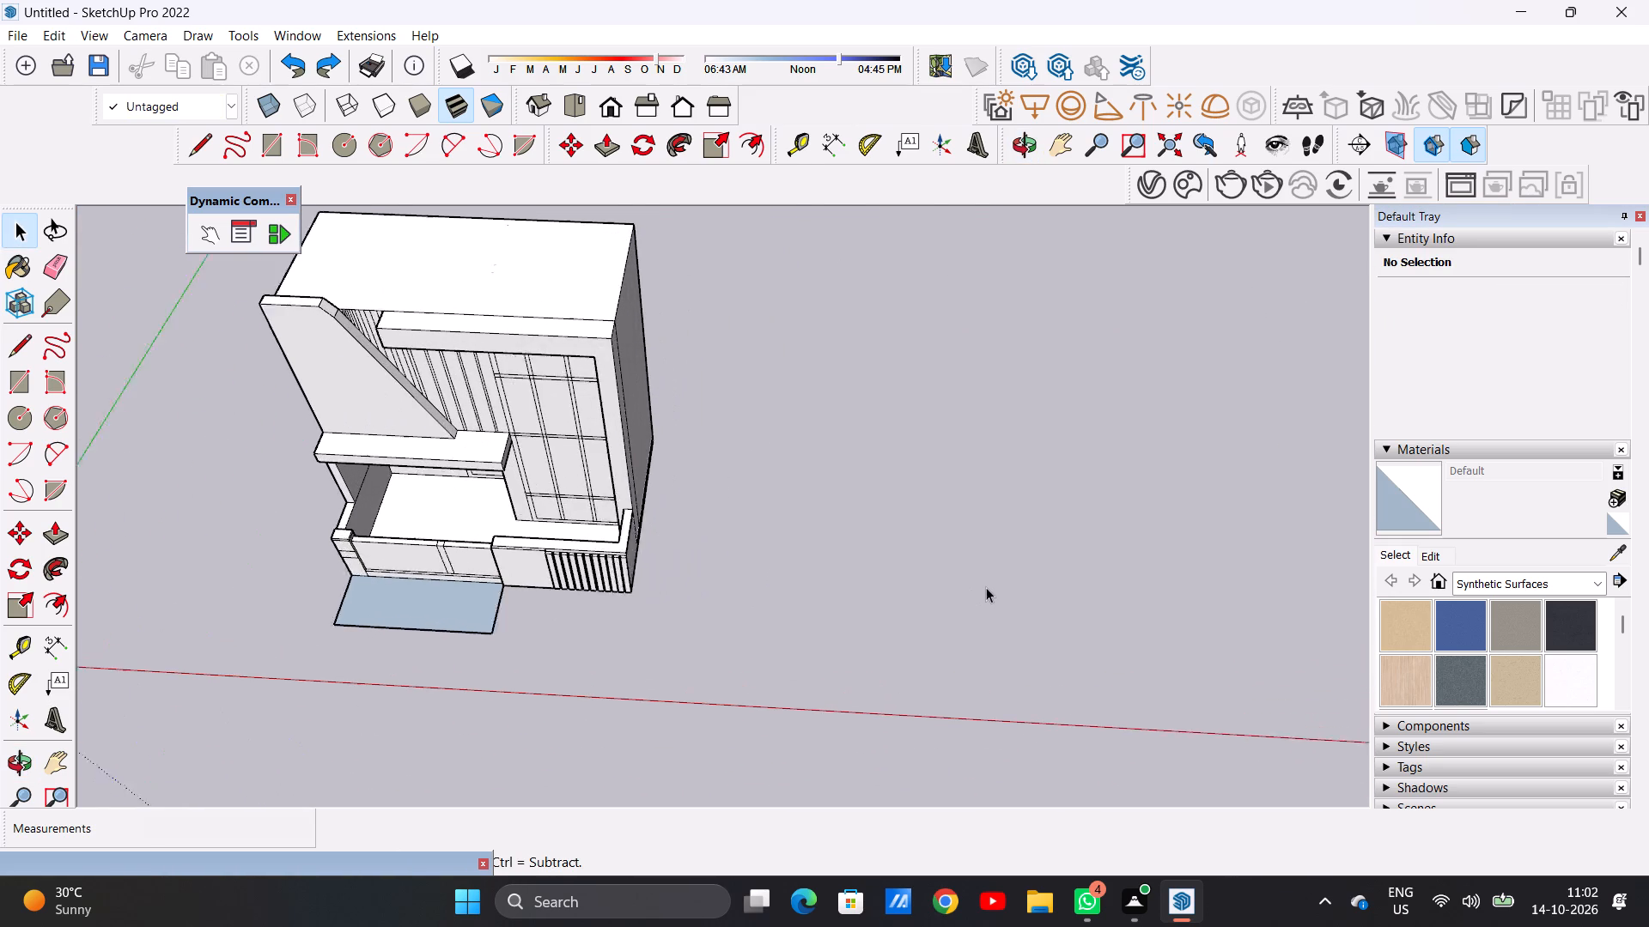
pyautogui.scroll(1, 986, 587)
pyautogui.doubleClick(410, 620)
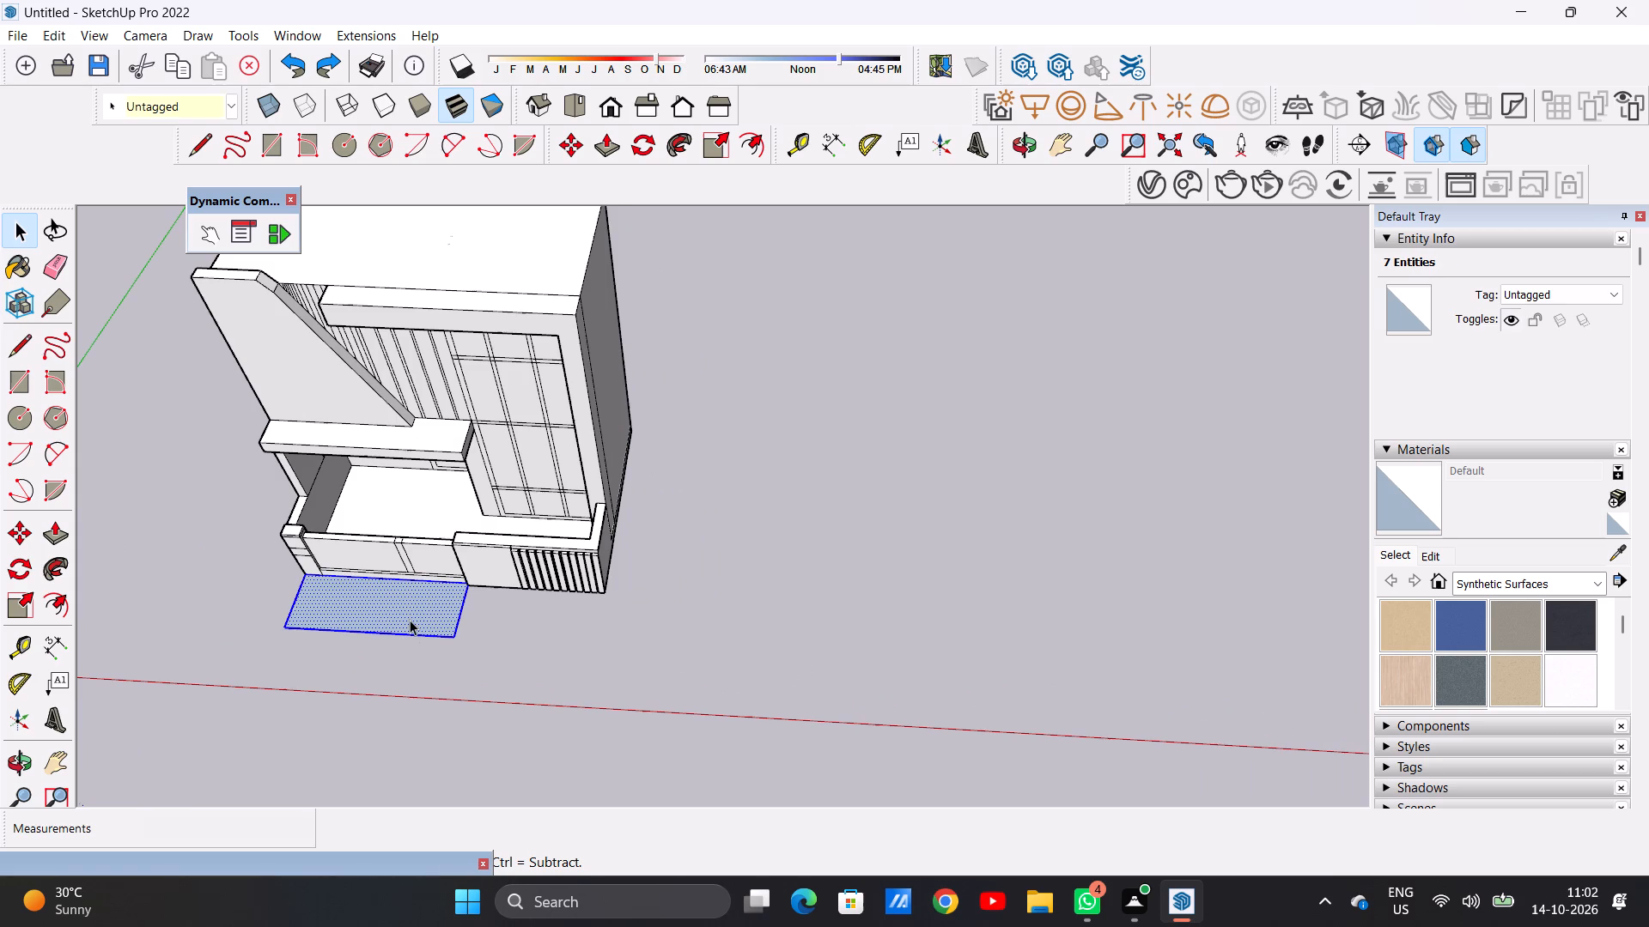
pyautogui.press('m')
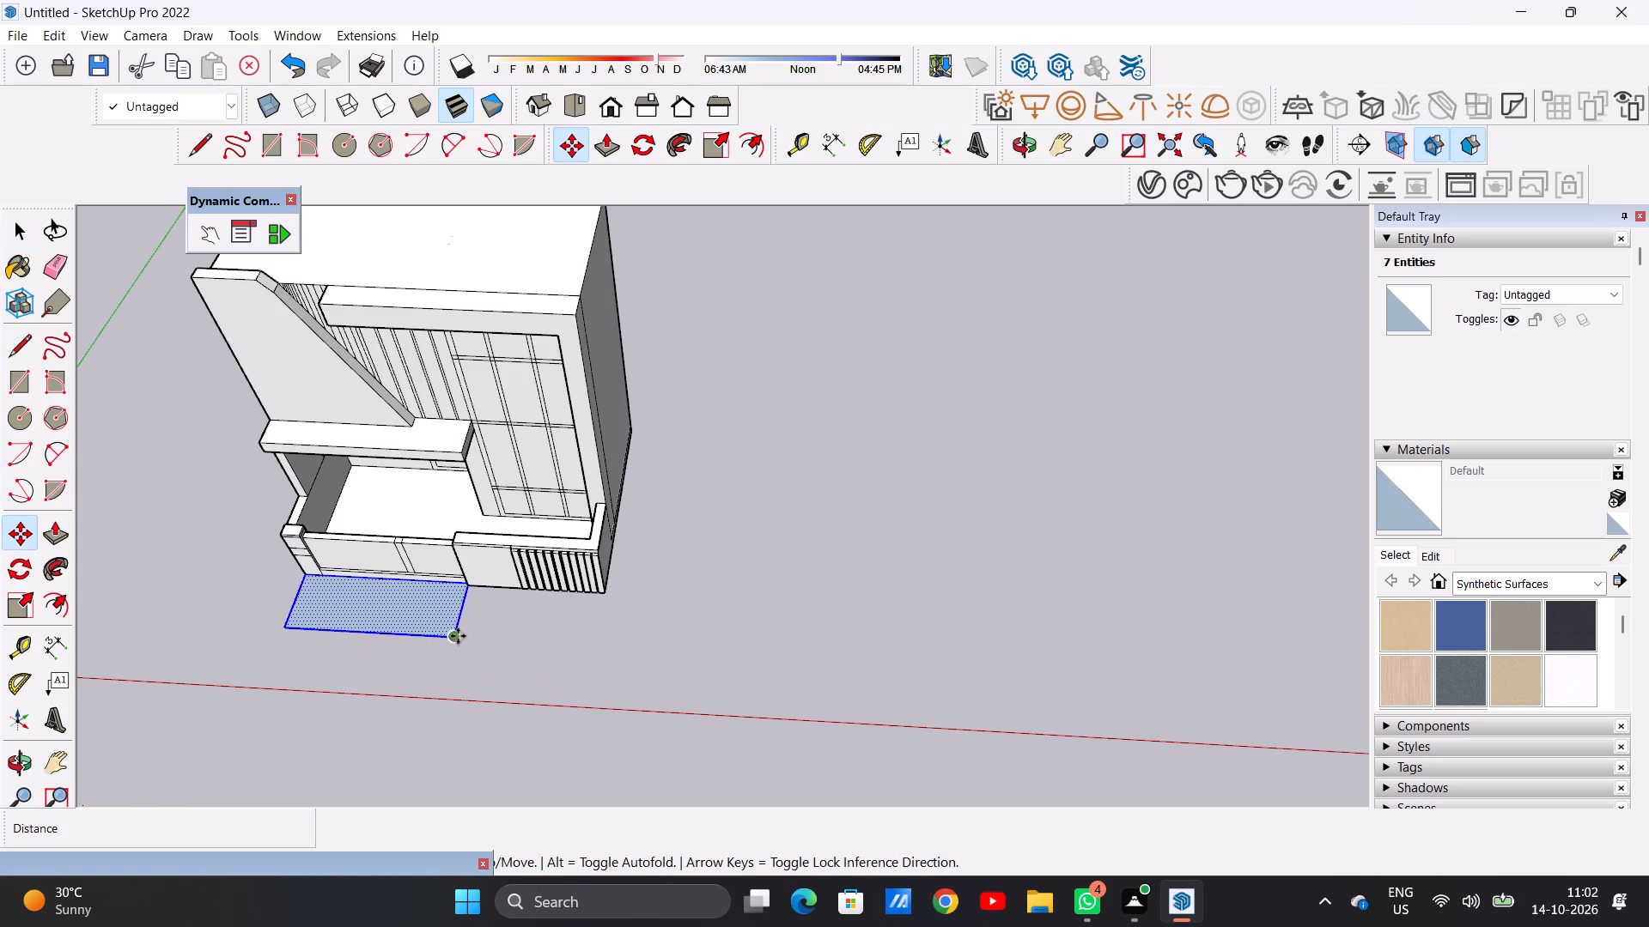
pyautogui.click(458, 636)
pyautogui.click(846, 661)
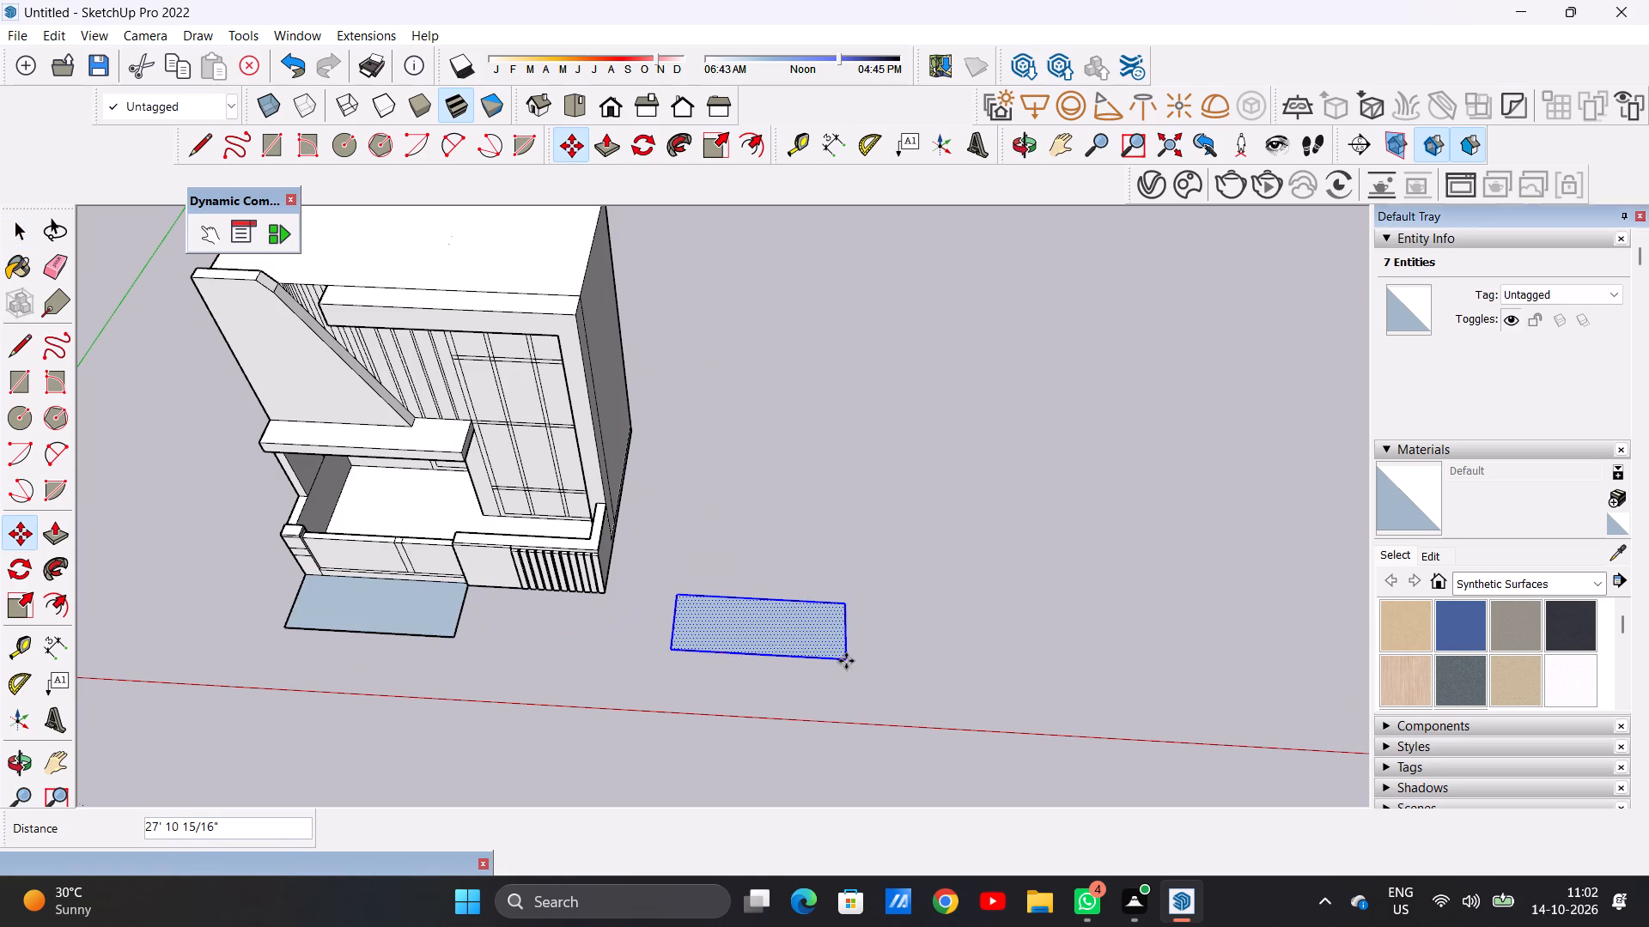
pyautogui.press('space')
pyautogui.click(947, 586)
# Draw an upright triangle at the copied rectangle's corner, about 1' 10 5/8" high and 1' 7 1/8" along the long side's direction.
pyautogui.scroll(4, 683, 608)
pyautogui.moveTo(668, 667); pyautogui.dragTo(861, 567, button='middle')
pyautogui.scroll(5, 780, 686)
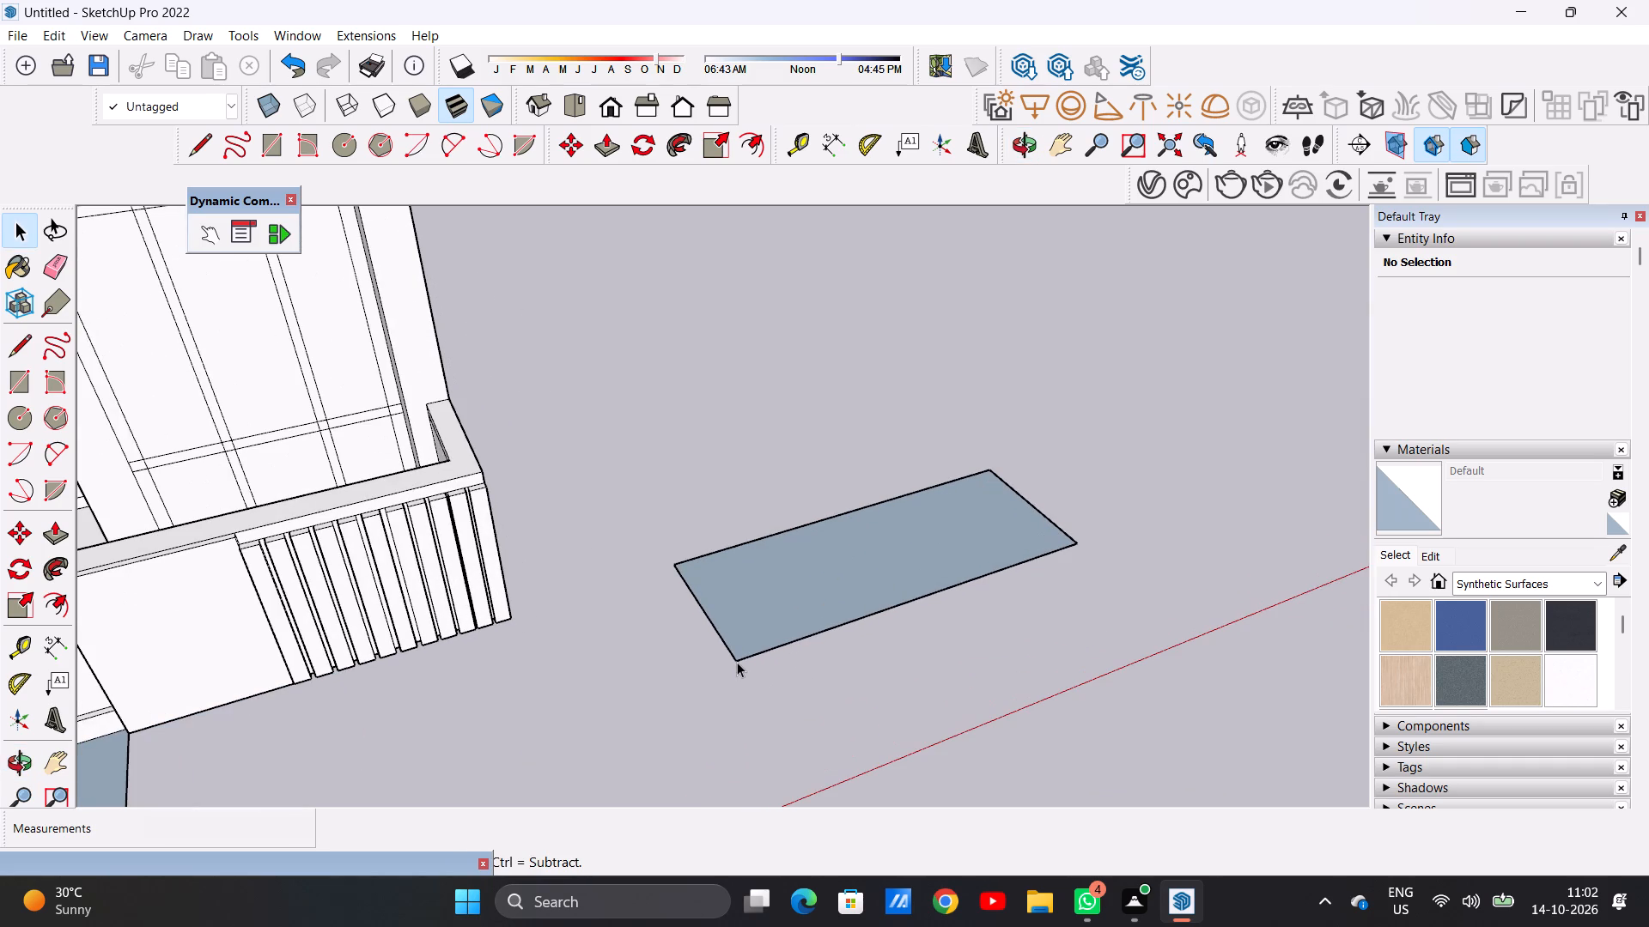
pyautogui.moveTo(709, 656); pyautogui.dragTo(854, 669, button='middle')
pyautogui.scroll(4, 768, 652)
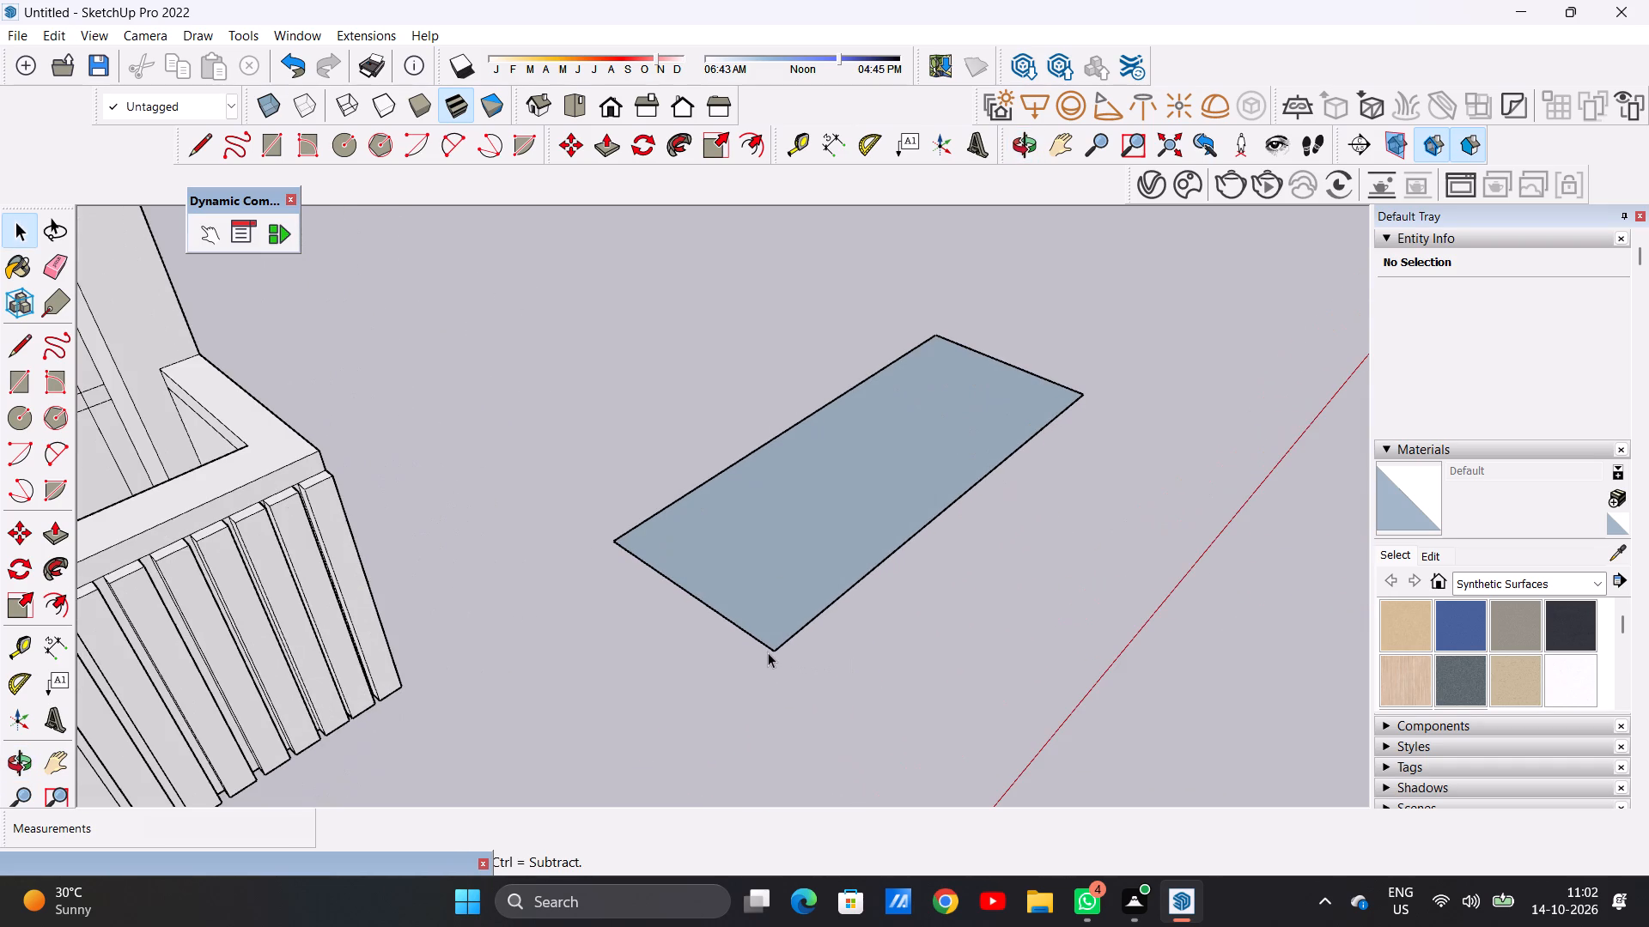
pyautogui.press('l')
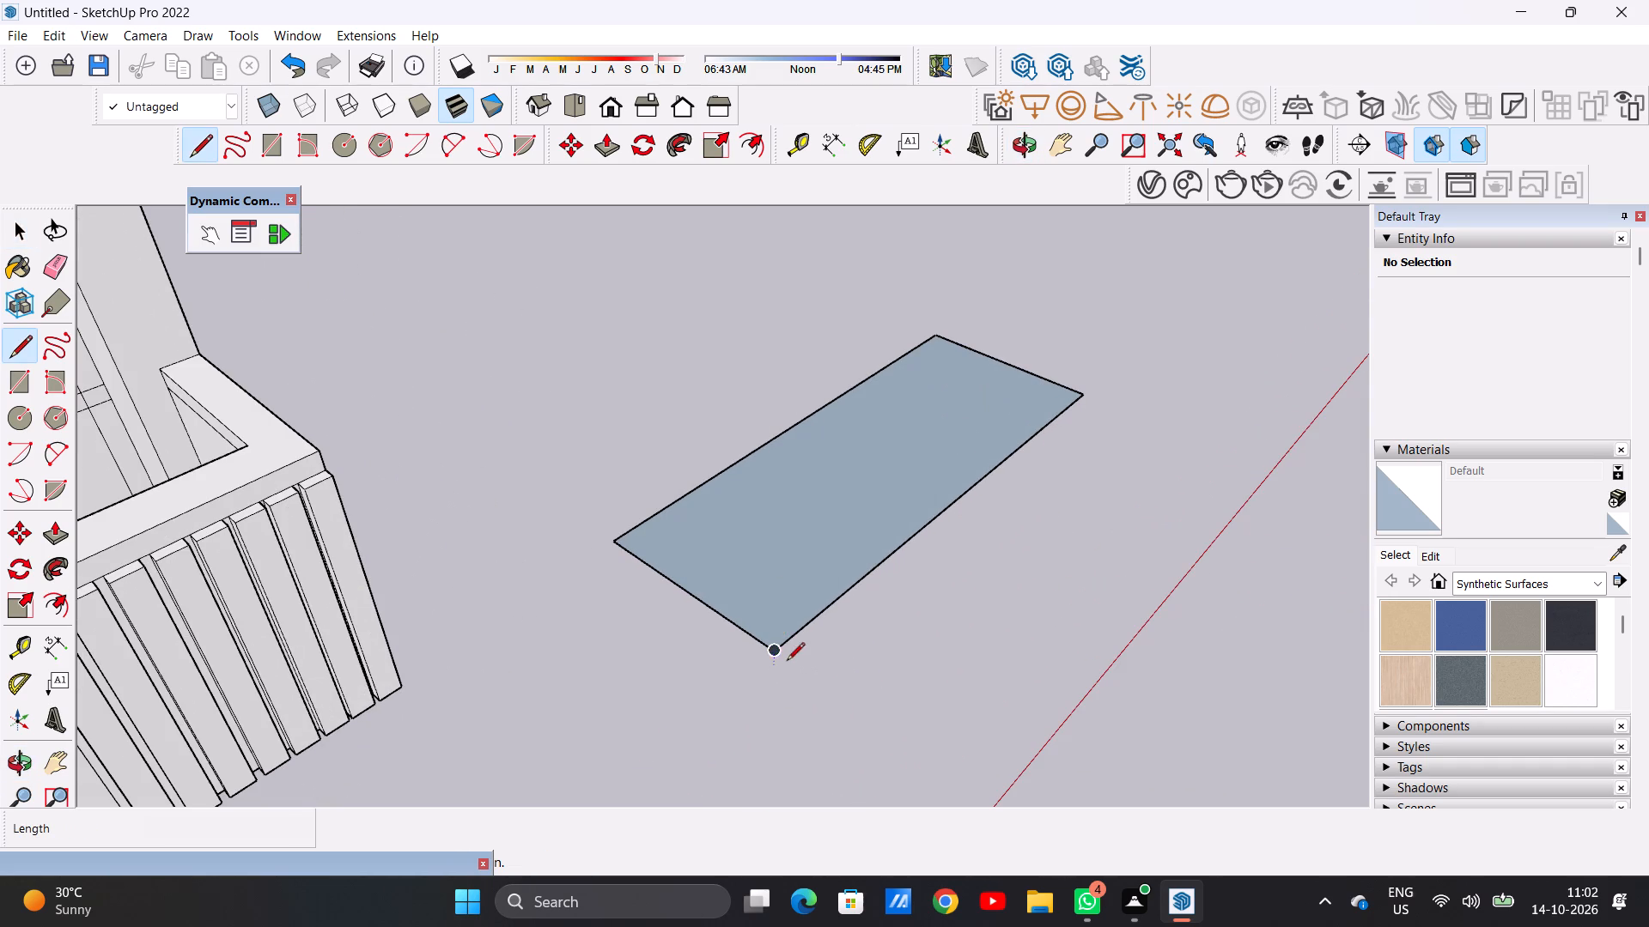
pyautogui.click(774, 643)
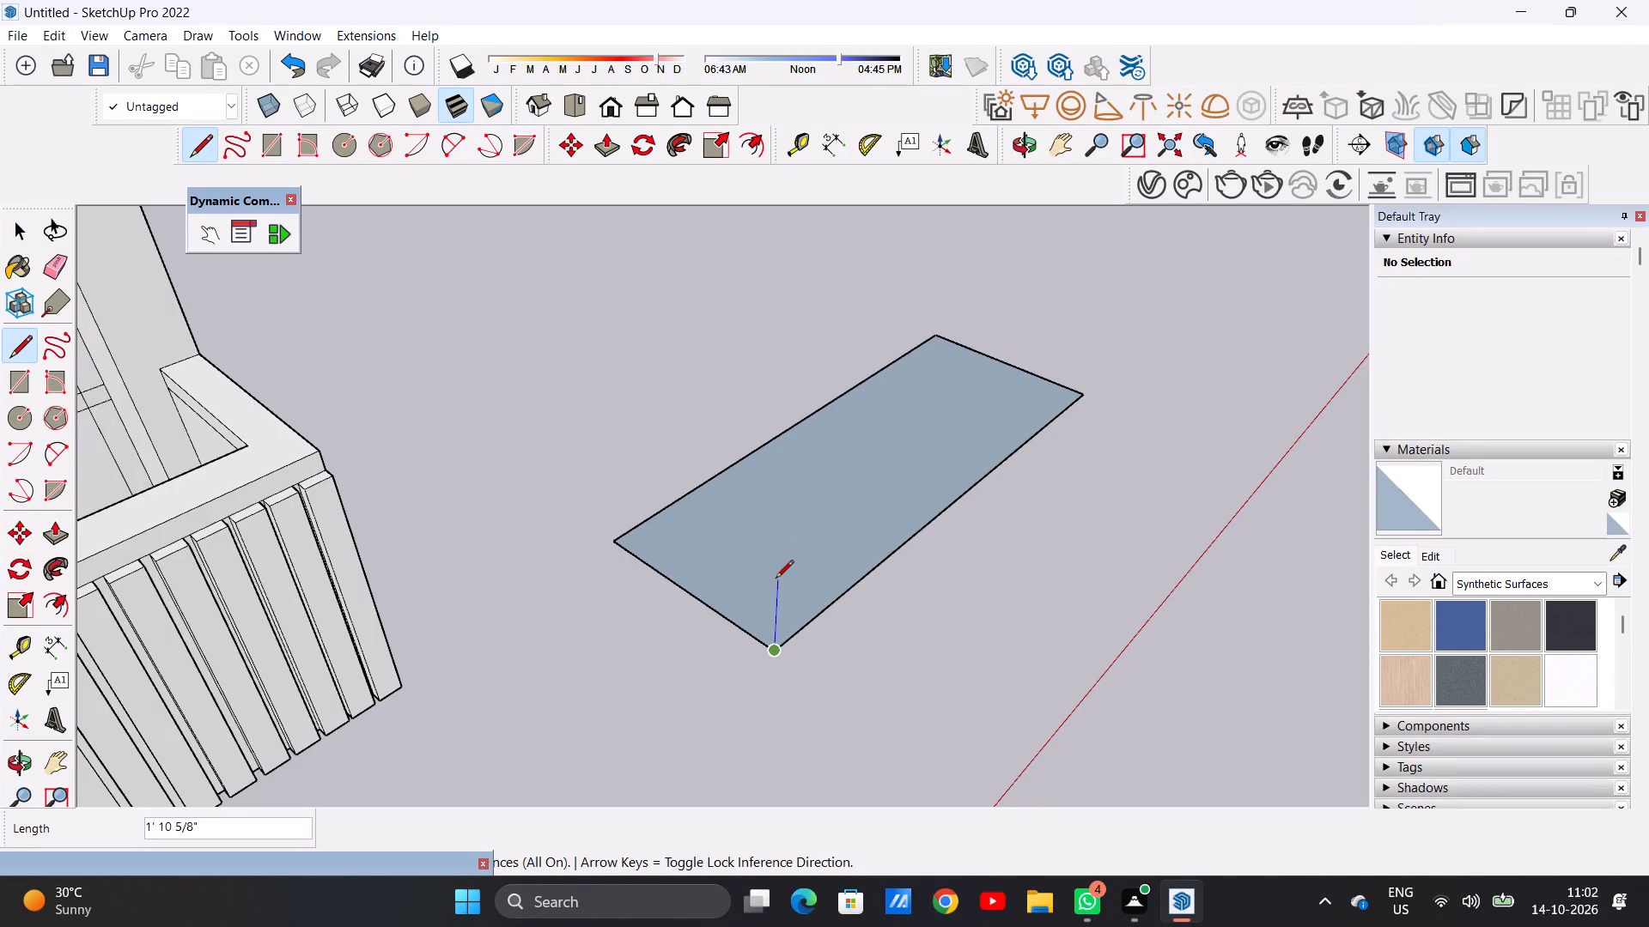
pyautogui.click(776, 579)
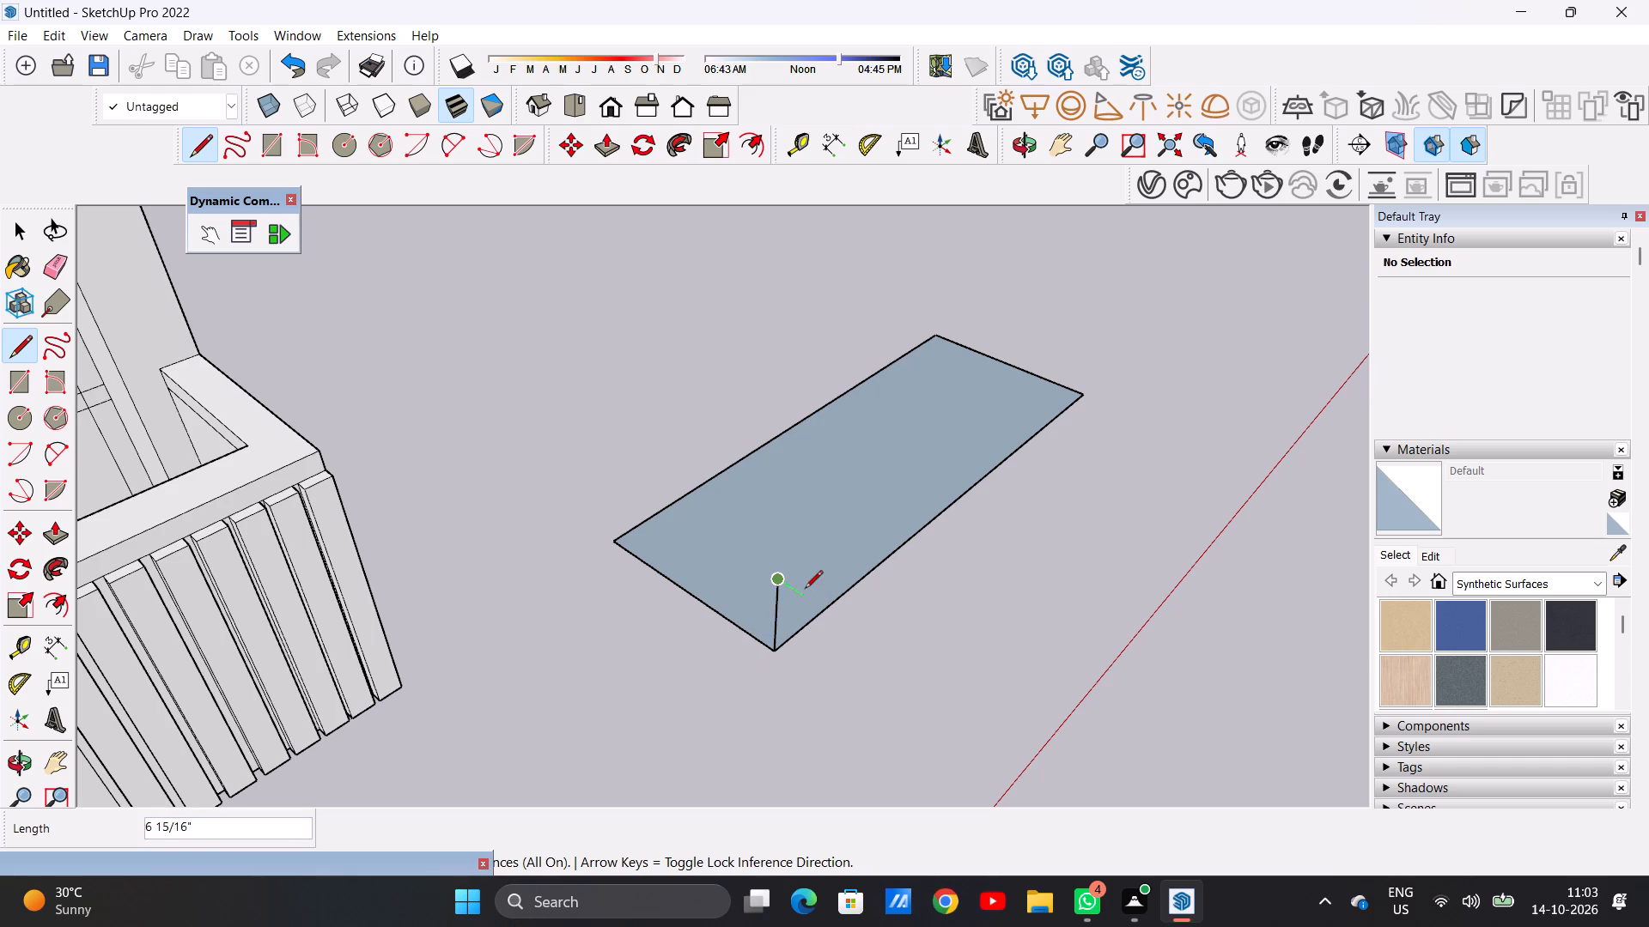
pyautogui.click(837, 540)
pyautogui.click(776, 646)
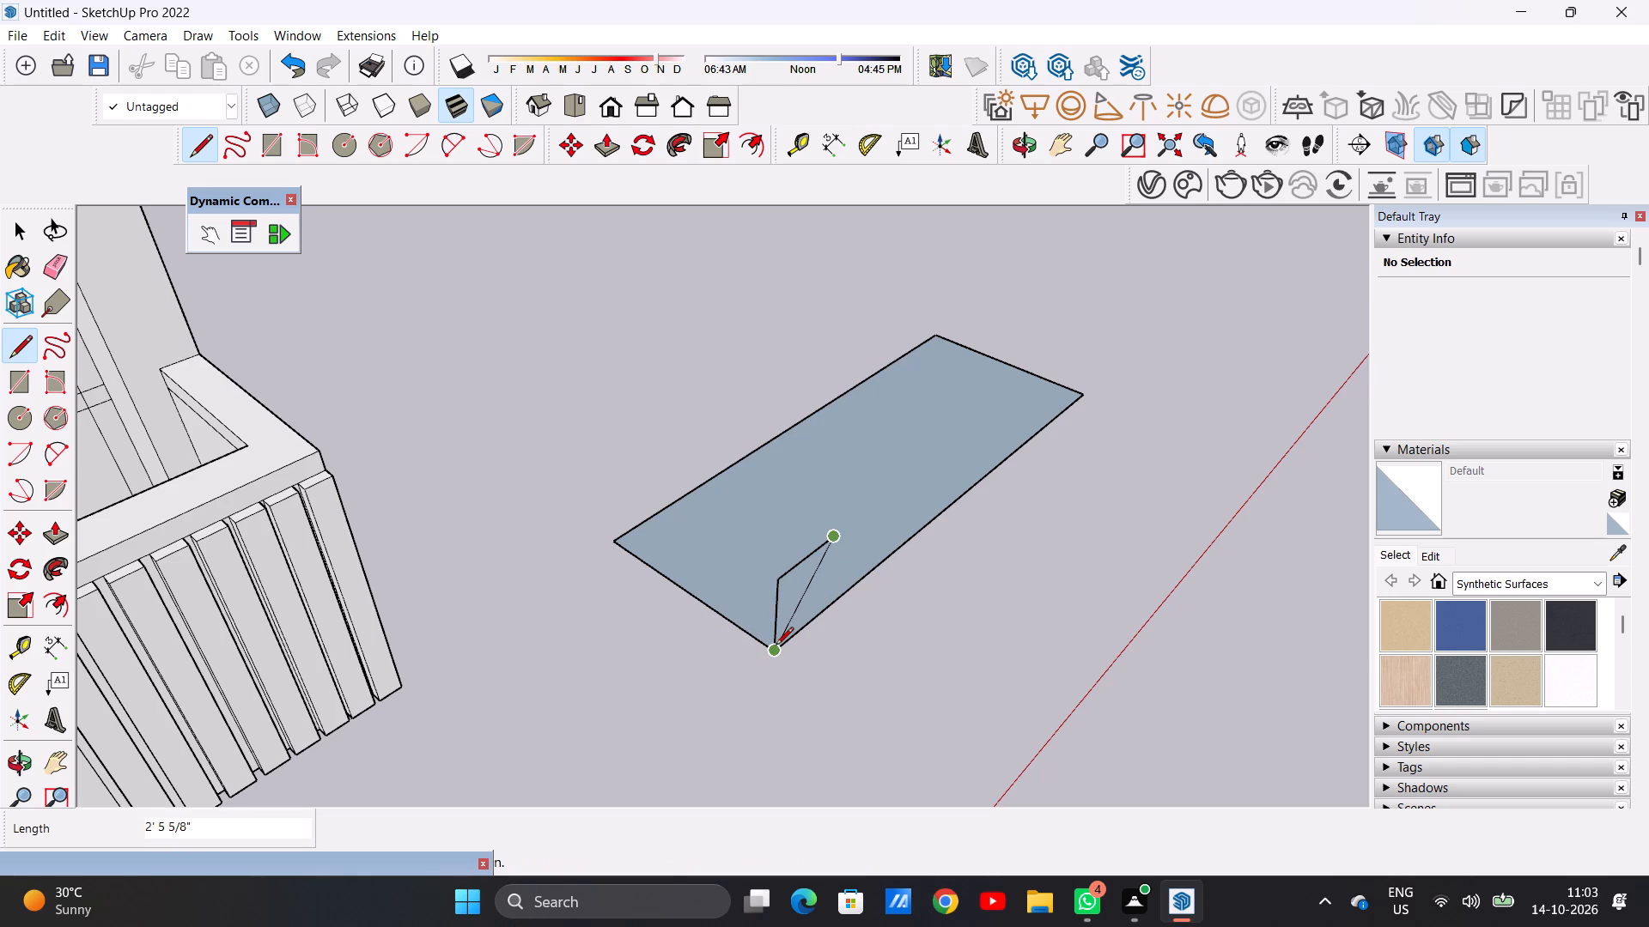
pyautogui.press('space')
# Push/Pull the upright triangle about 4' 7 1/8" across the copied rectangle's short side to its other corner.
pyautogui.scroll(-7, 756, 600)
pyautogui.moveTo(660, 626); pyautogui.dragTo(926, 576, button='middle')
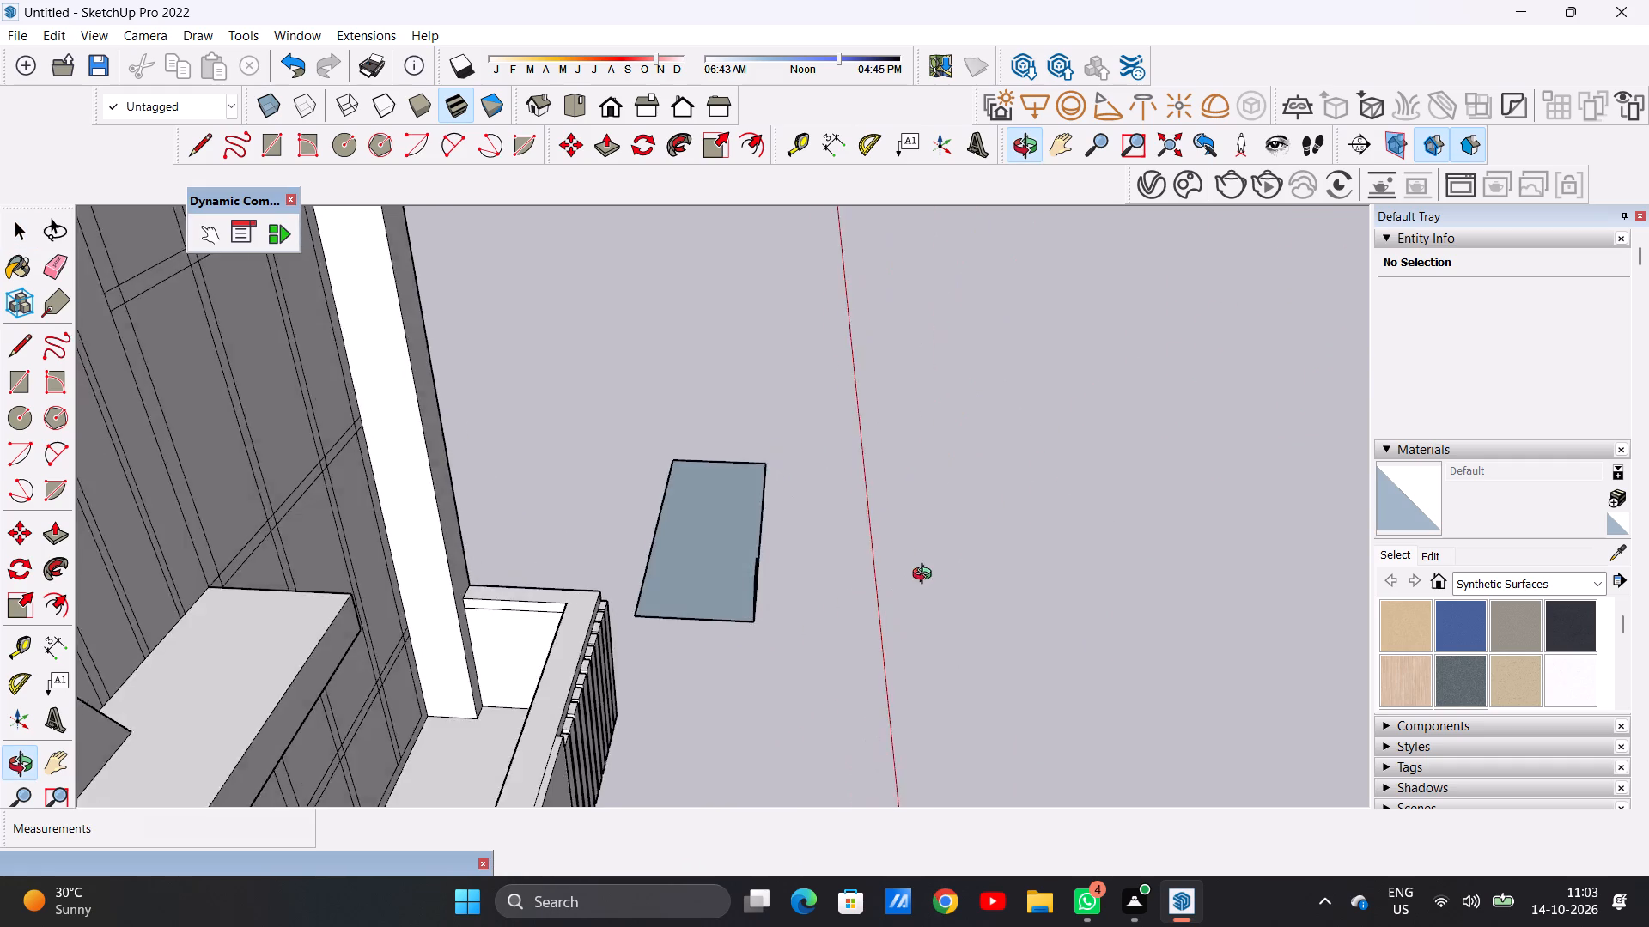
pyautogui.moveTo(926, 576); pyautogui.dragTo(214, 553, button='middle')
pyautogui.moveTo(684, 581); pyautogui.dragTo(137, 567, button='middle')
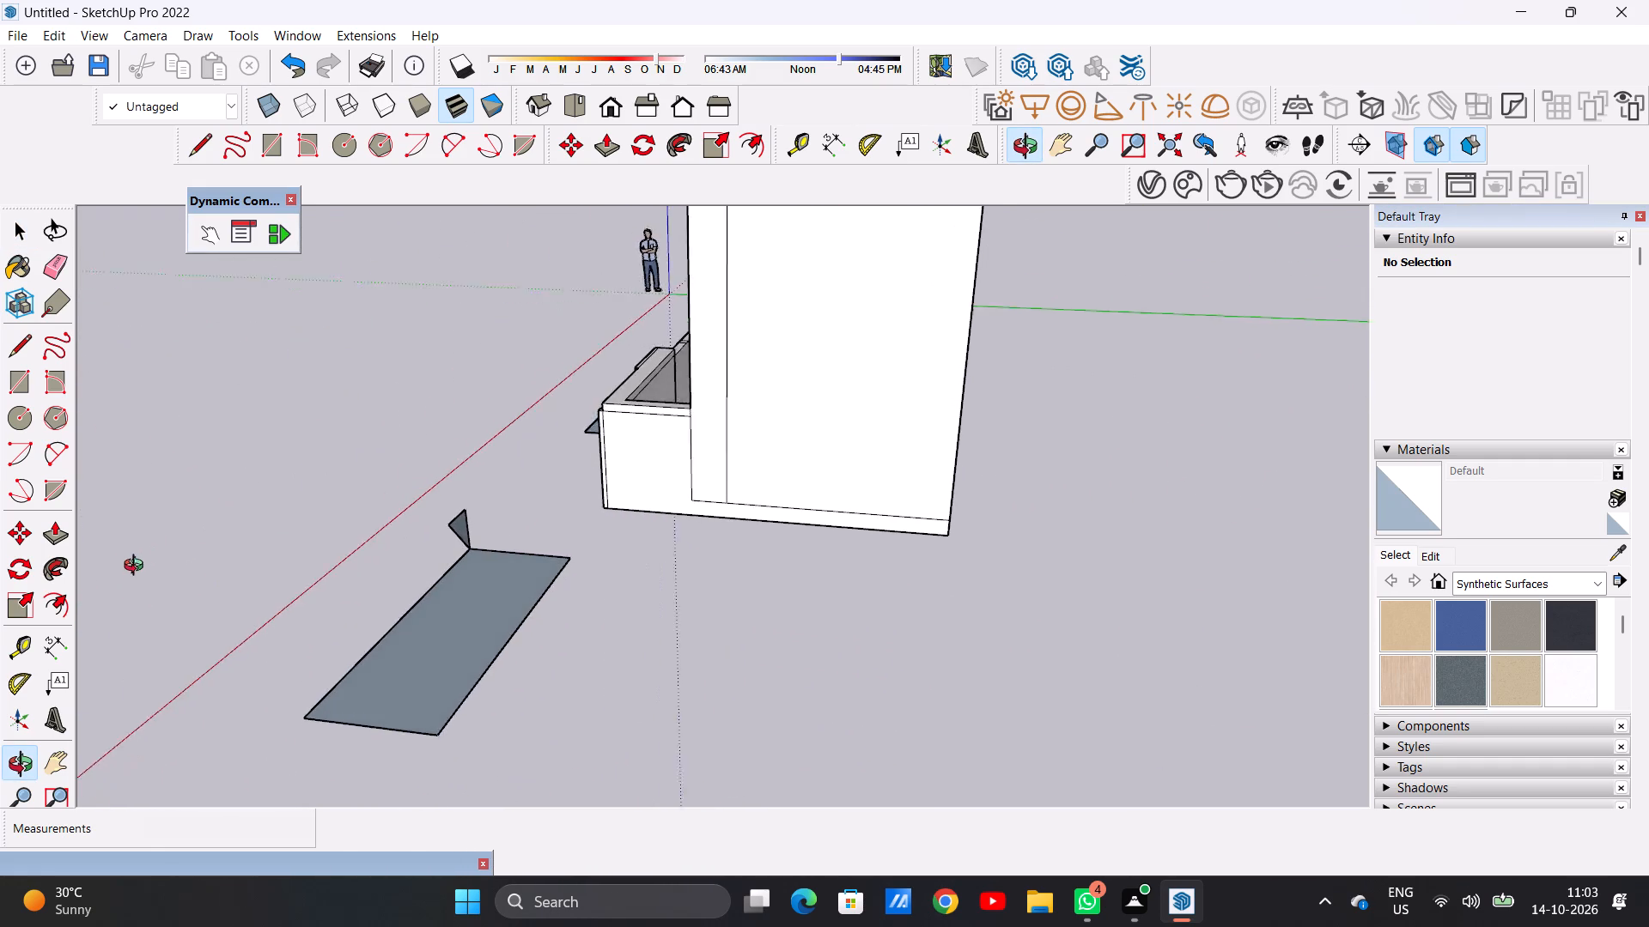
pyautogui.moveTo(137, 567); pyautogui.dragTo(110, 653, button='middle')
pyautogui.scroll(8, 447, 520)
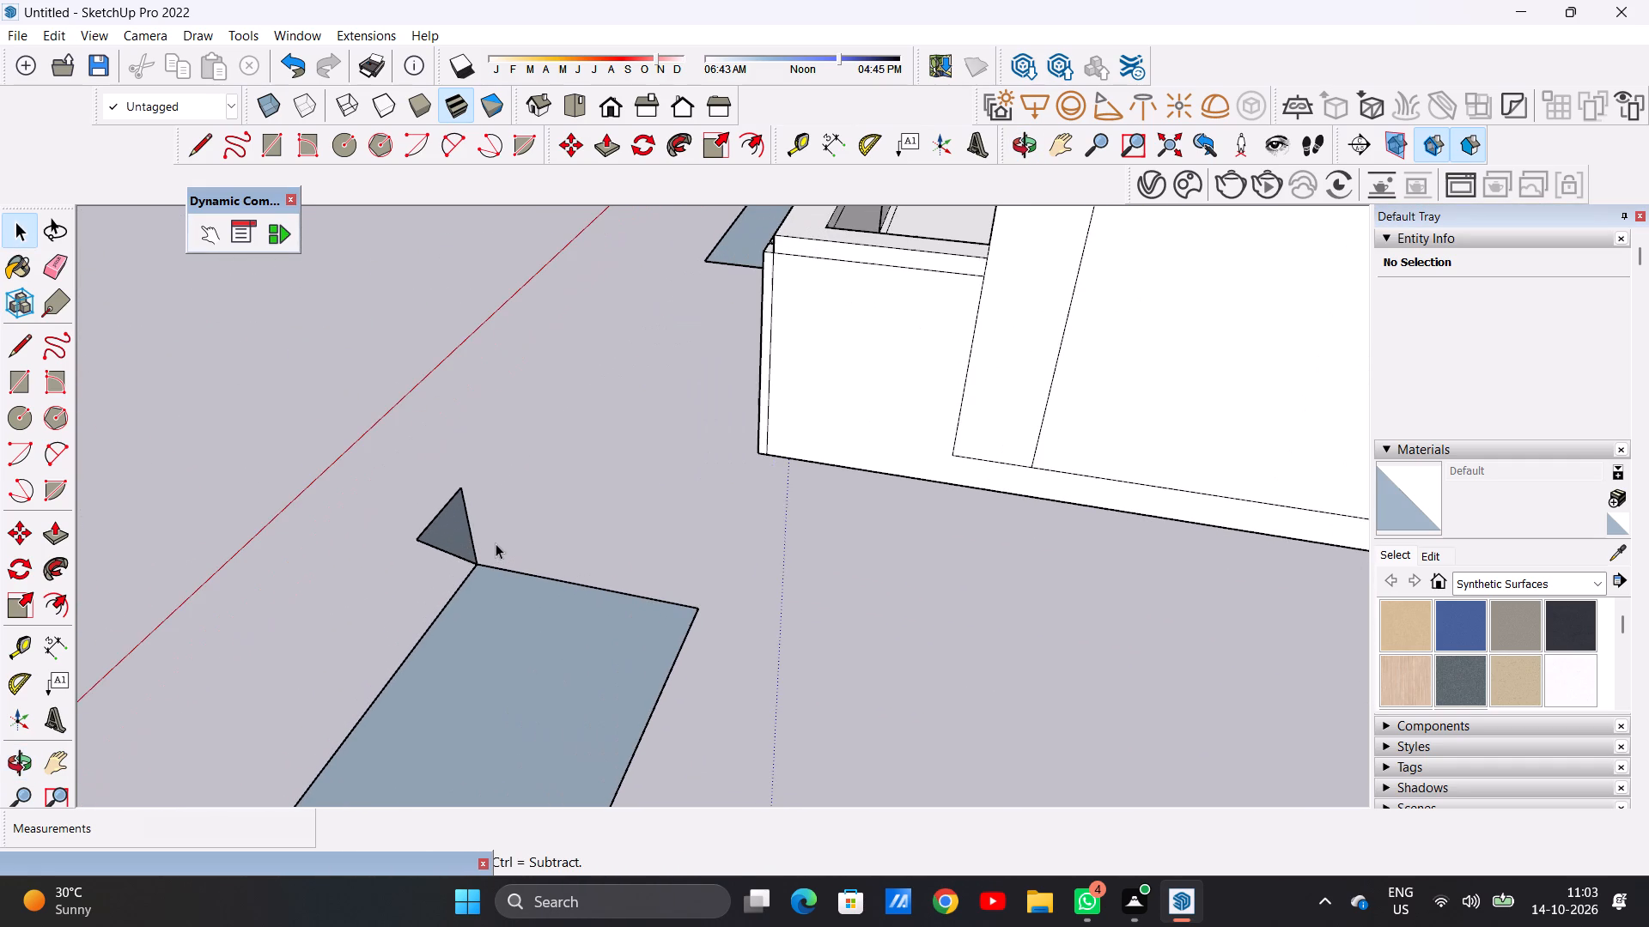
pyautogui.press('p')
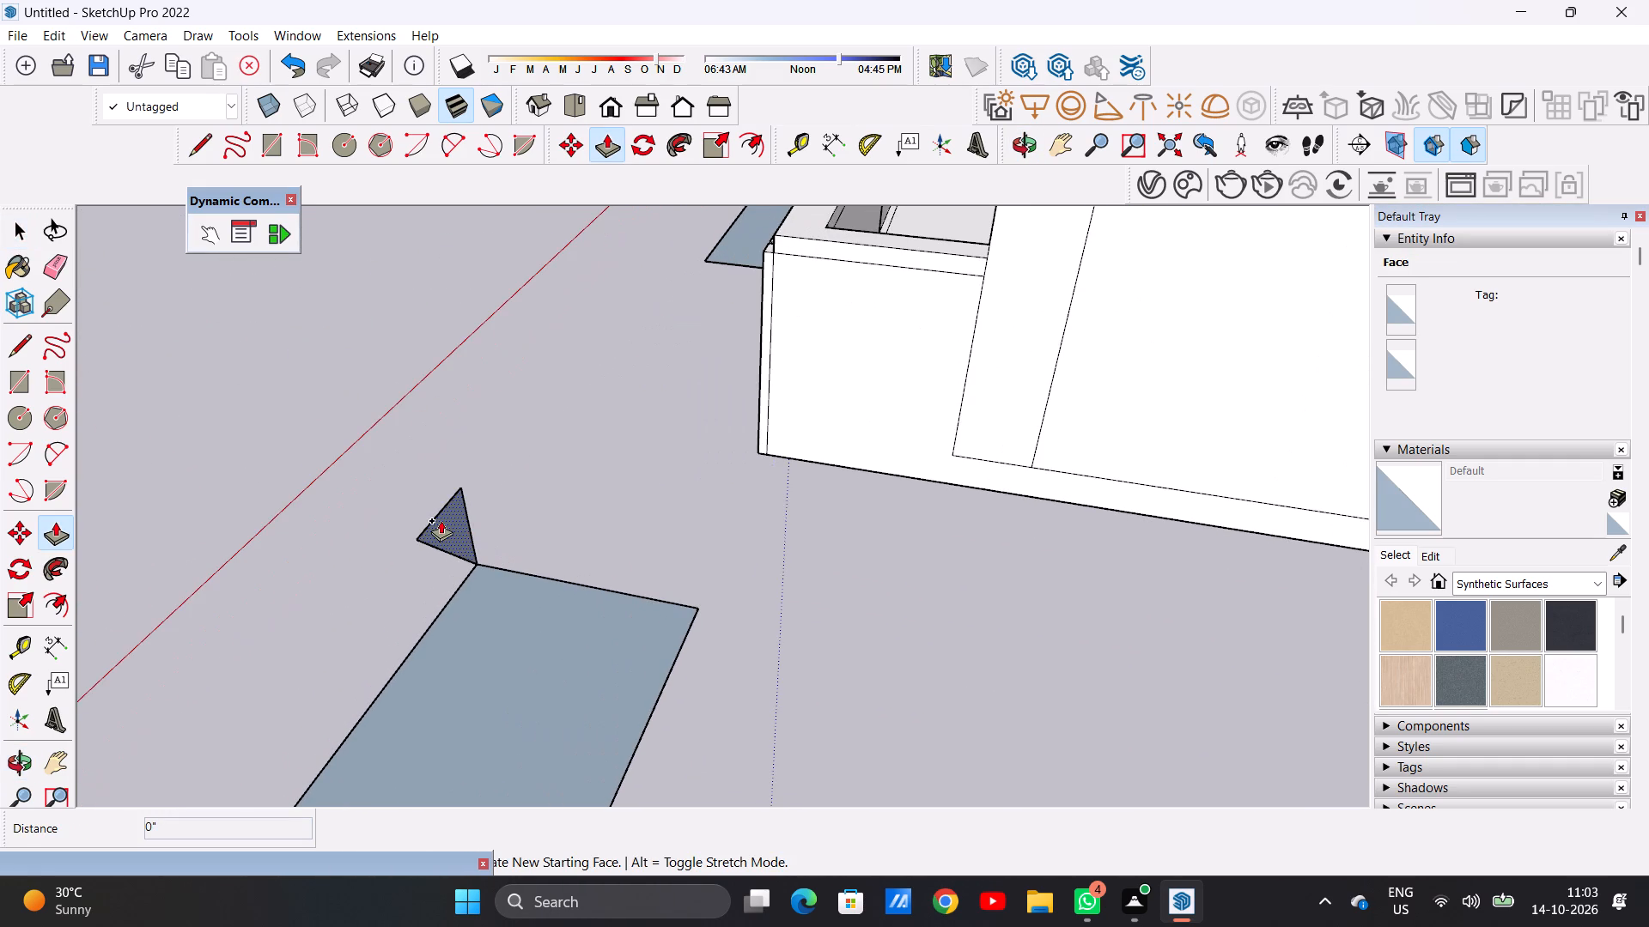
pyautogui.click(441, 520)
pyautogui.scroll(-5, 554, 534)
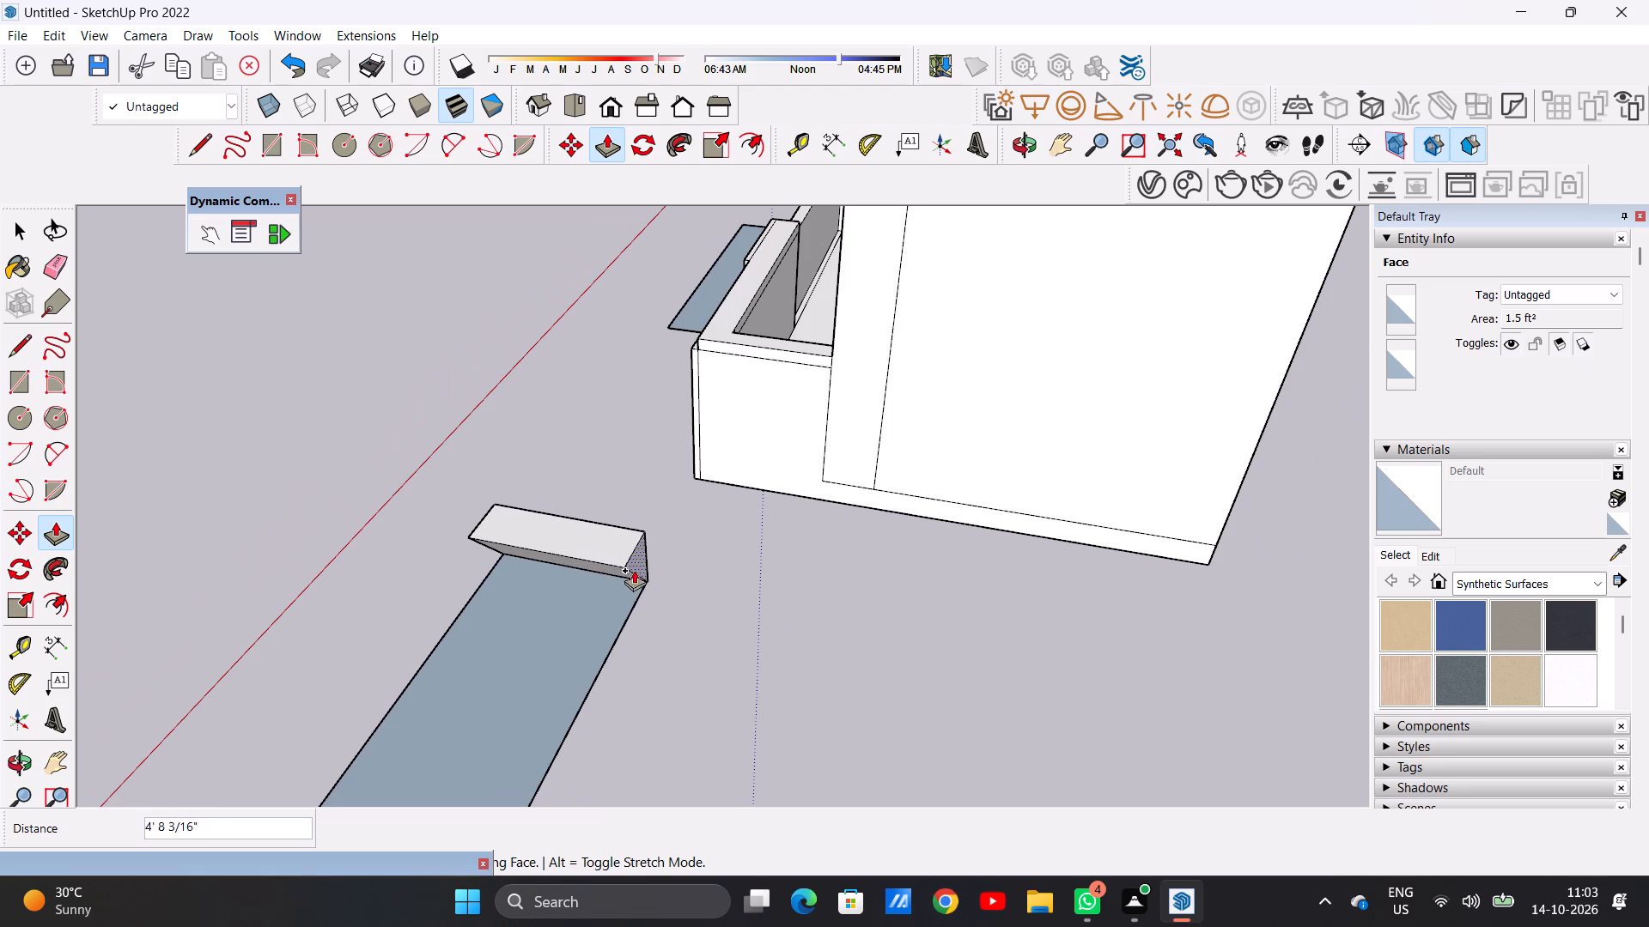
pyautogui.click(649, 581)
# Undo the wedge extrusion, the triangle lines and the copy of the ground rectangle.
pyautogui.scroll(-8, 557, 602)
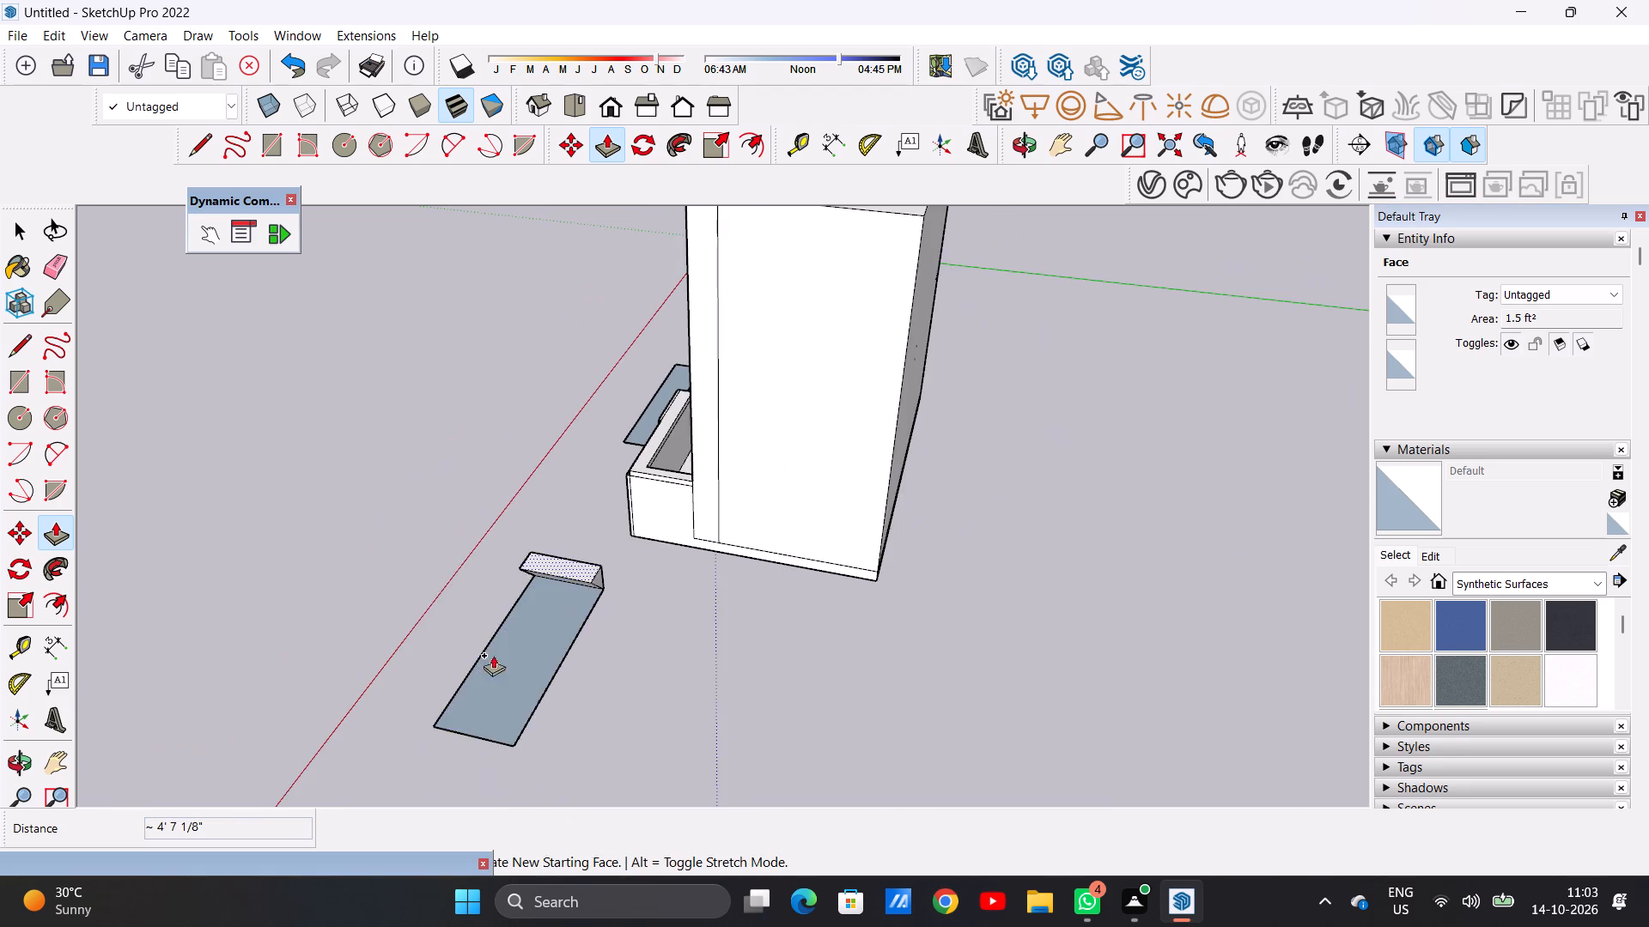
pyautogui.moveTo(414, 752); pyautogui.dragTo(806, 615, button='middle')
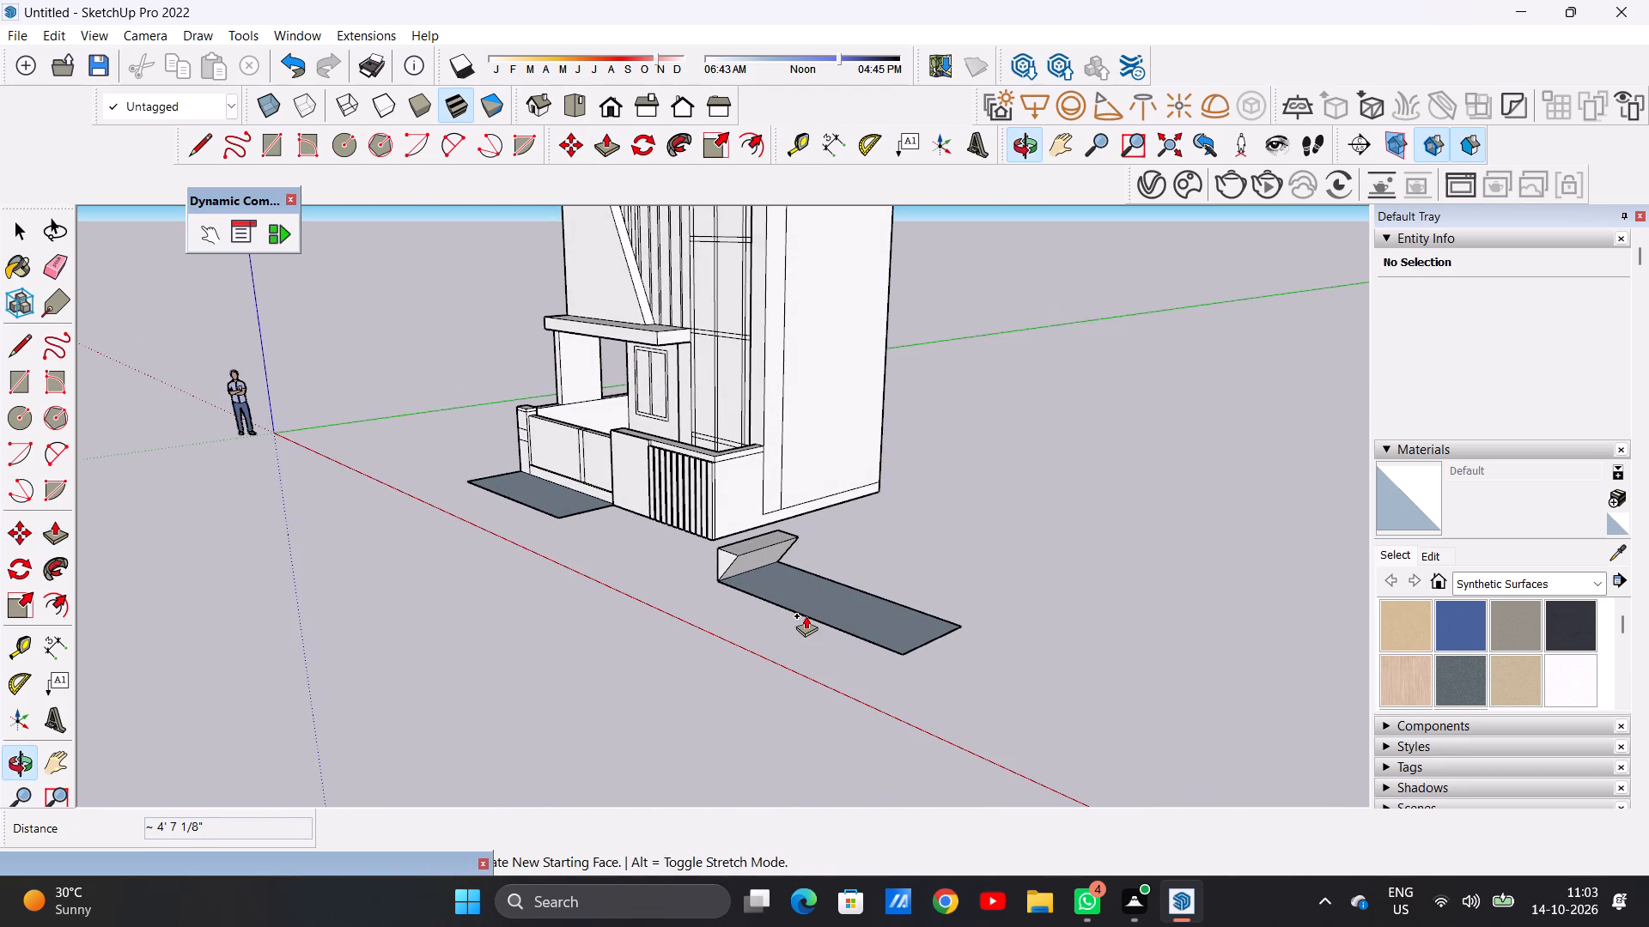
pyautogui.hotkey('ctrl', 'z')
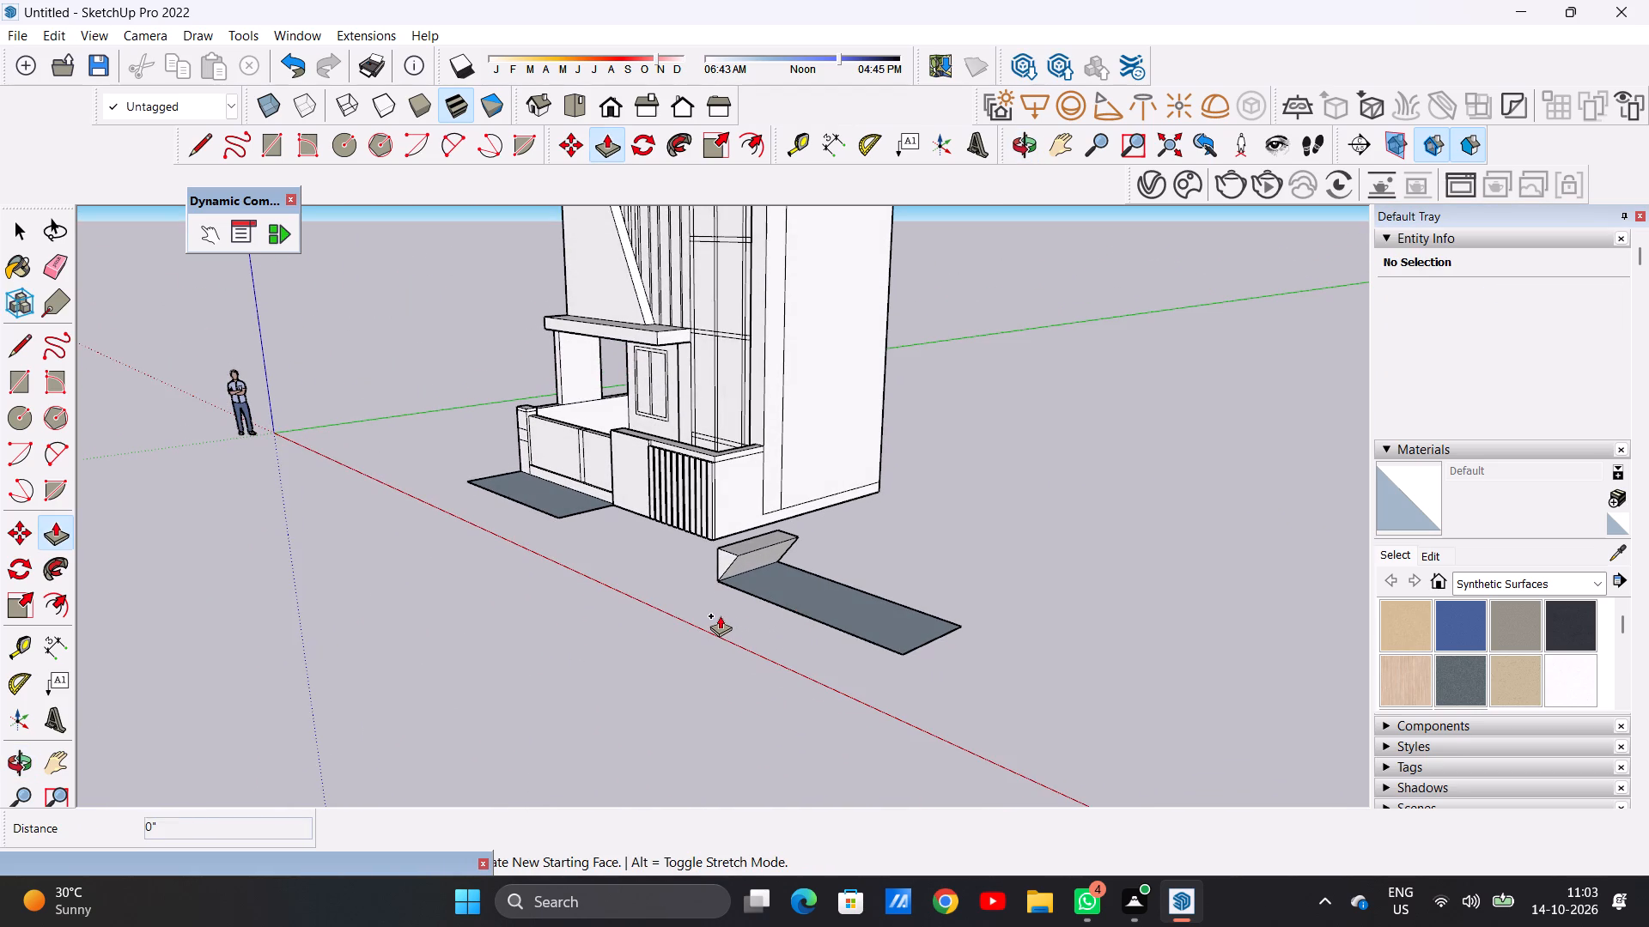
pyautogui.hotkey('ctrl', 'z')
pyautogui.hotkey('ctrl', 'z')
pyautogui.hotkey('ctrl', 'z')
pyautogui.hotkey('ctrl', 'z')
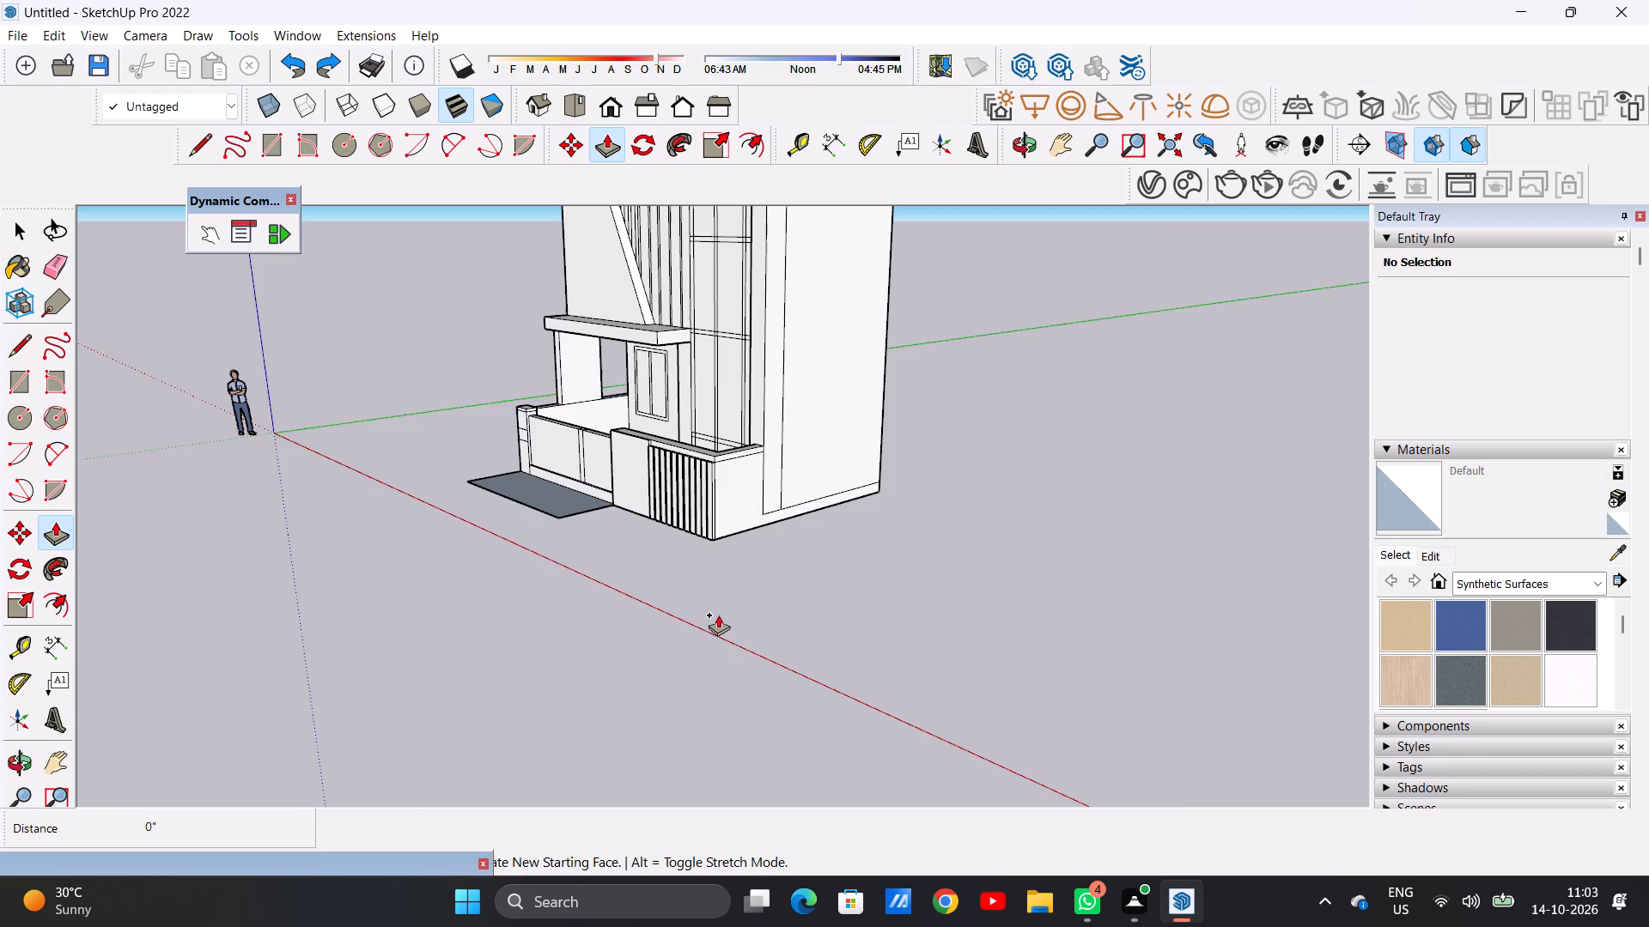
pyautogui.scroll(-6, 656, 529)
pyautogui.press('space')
# Examine the ground rectangle and the front boundary wall's panel and slatted sections from several angles.
pyautogui.moveTo(601, 470); pyautogui.dragTo(745, 664, button='middle')
pyautogui.scroll(6, 630, 570)
pyautogui.scroll(-1, 615, 534)
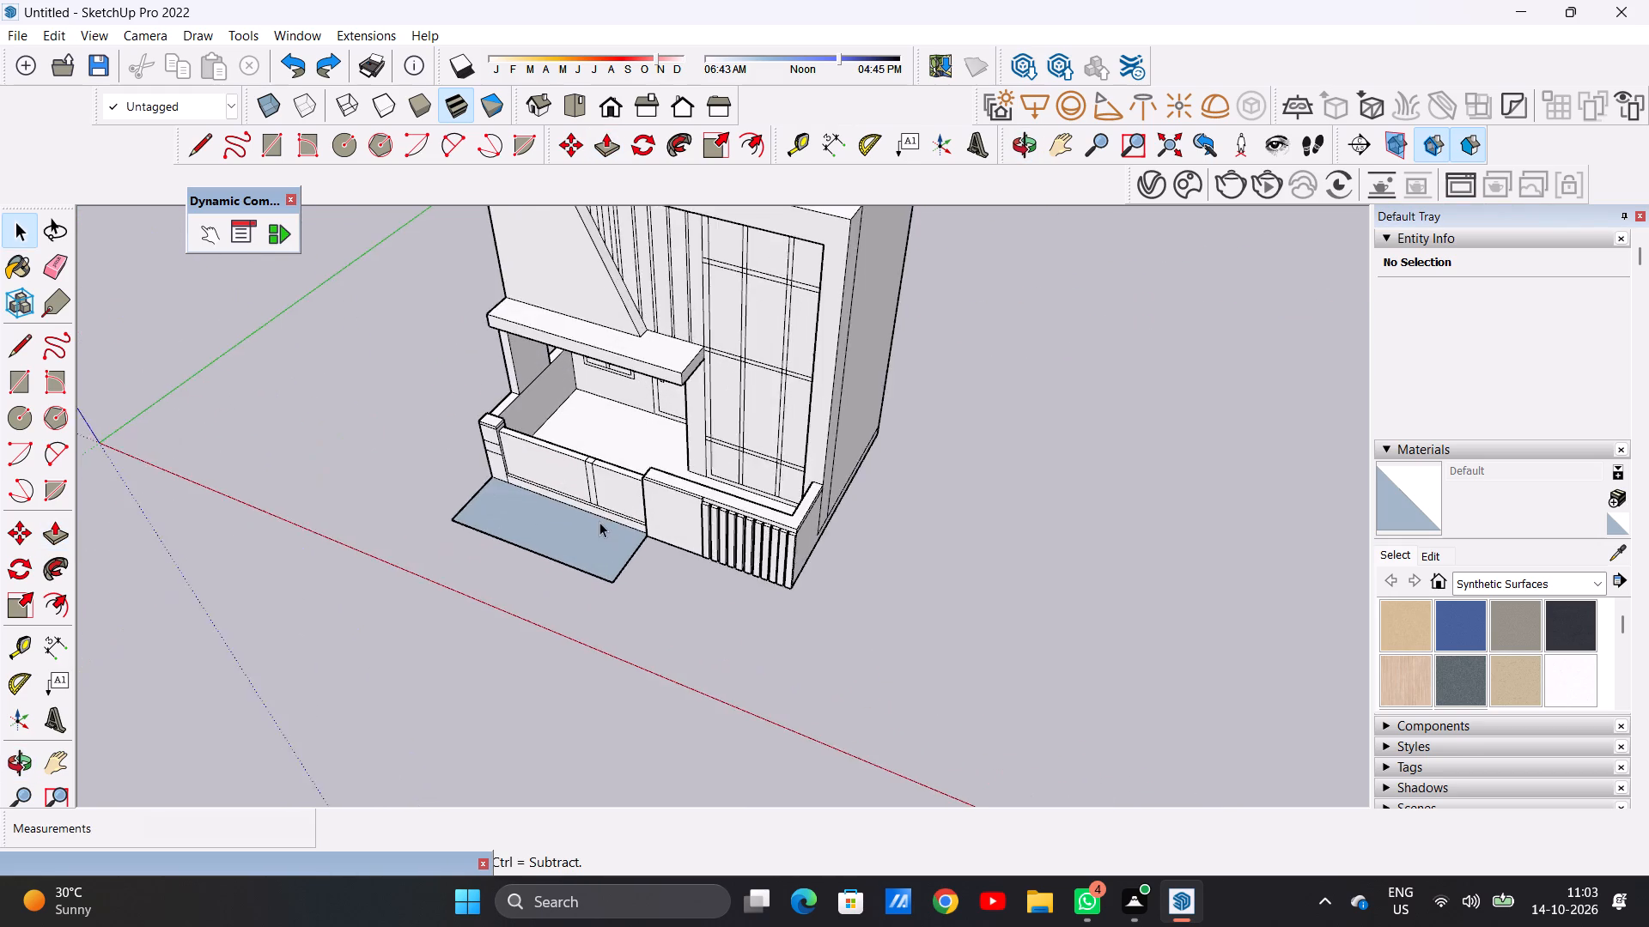
pyautogui.scroll(5, 582, 529)
pyautogui.moveTo(612, 560); pyautogui.dragTo(588, 474, button='middle')
pyautogui.scroll(6, 588, 474)
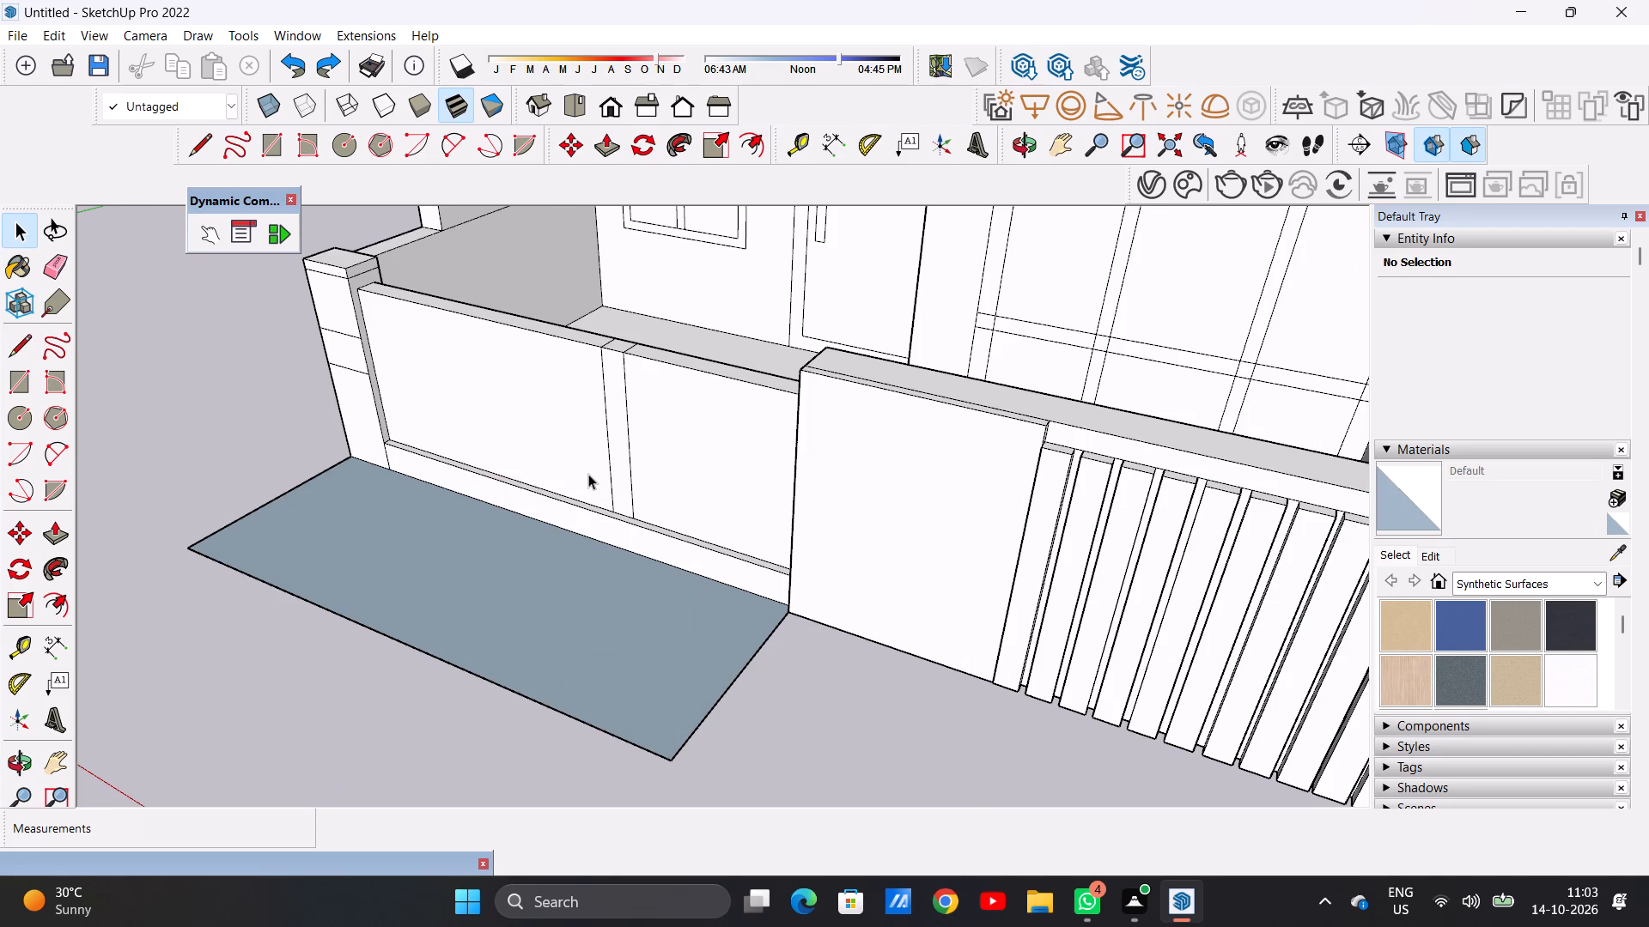
pyautogui.scroll(-15, 533, 627)
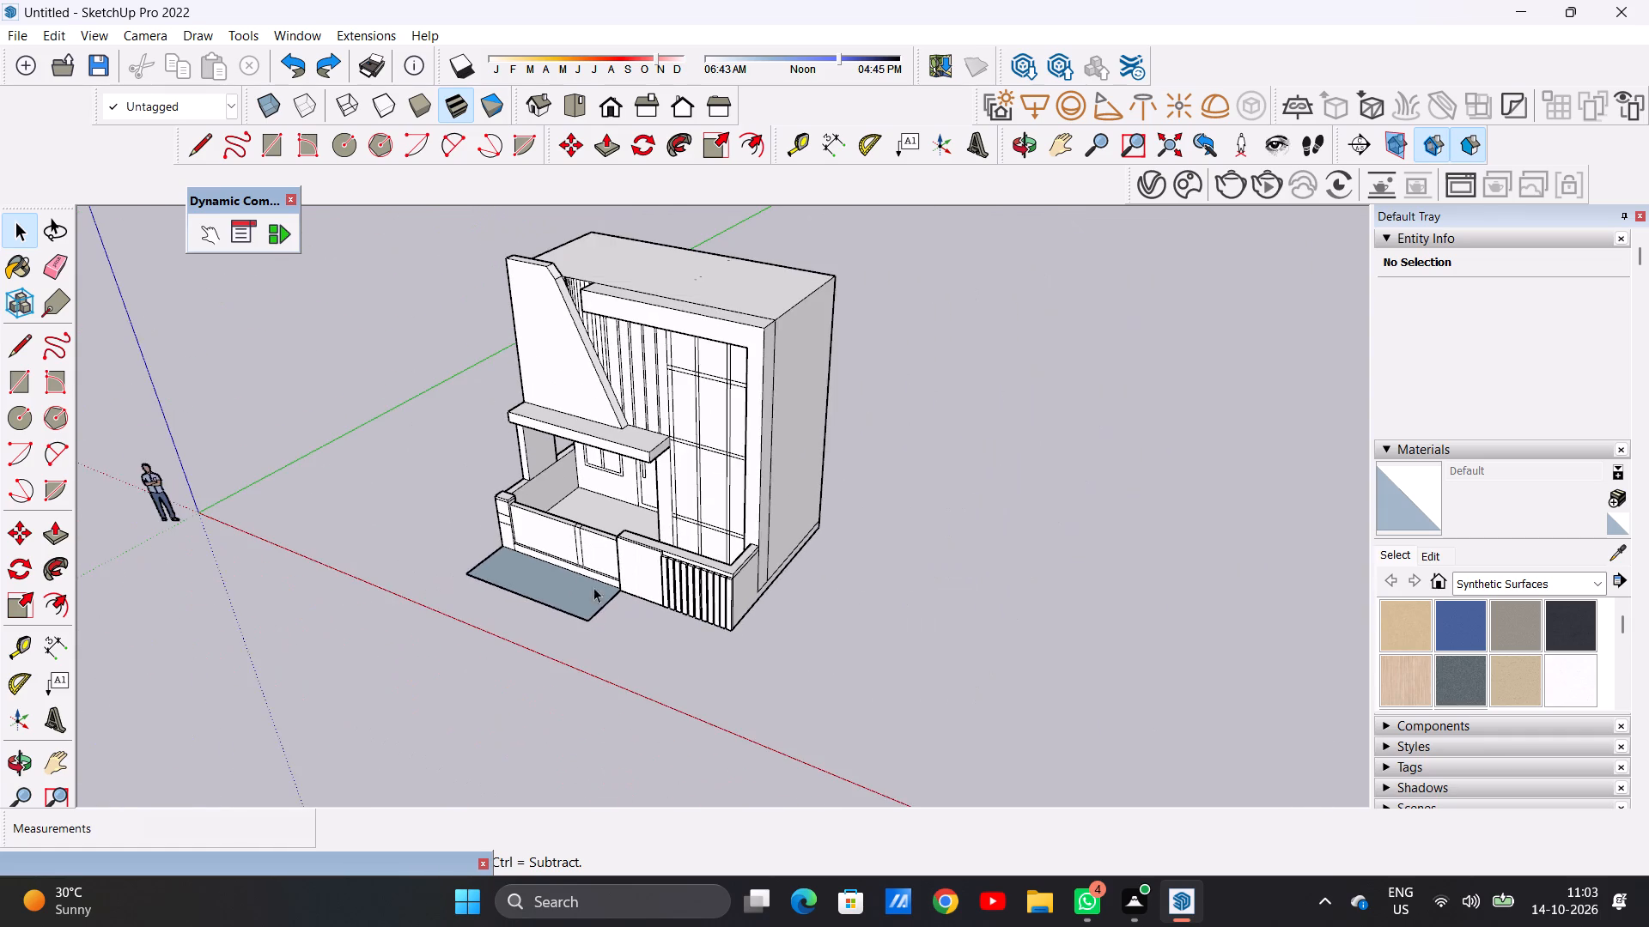
pyautogui.moveTo(605, 609); pyautogui.dragTo(726, 609, button='middle')
pyautogui.scroll(-4, 569, 521)
pyautogui.scroll(6, 746, 580)
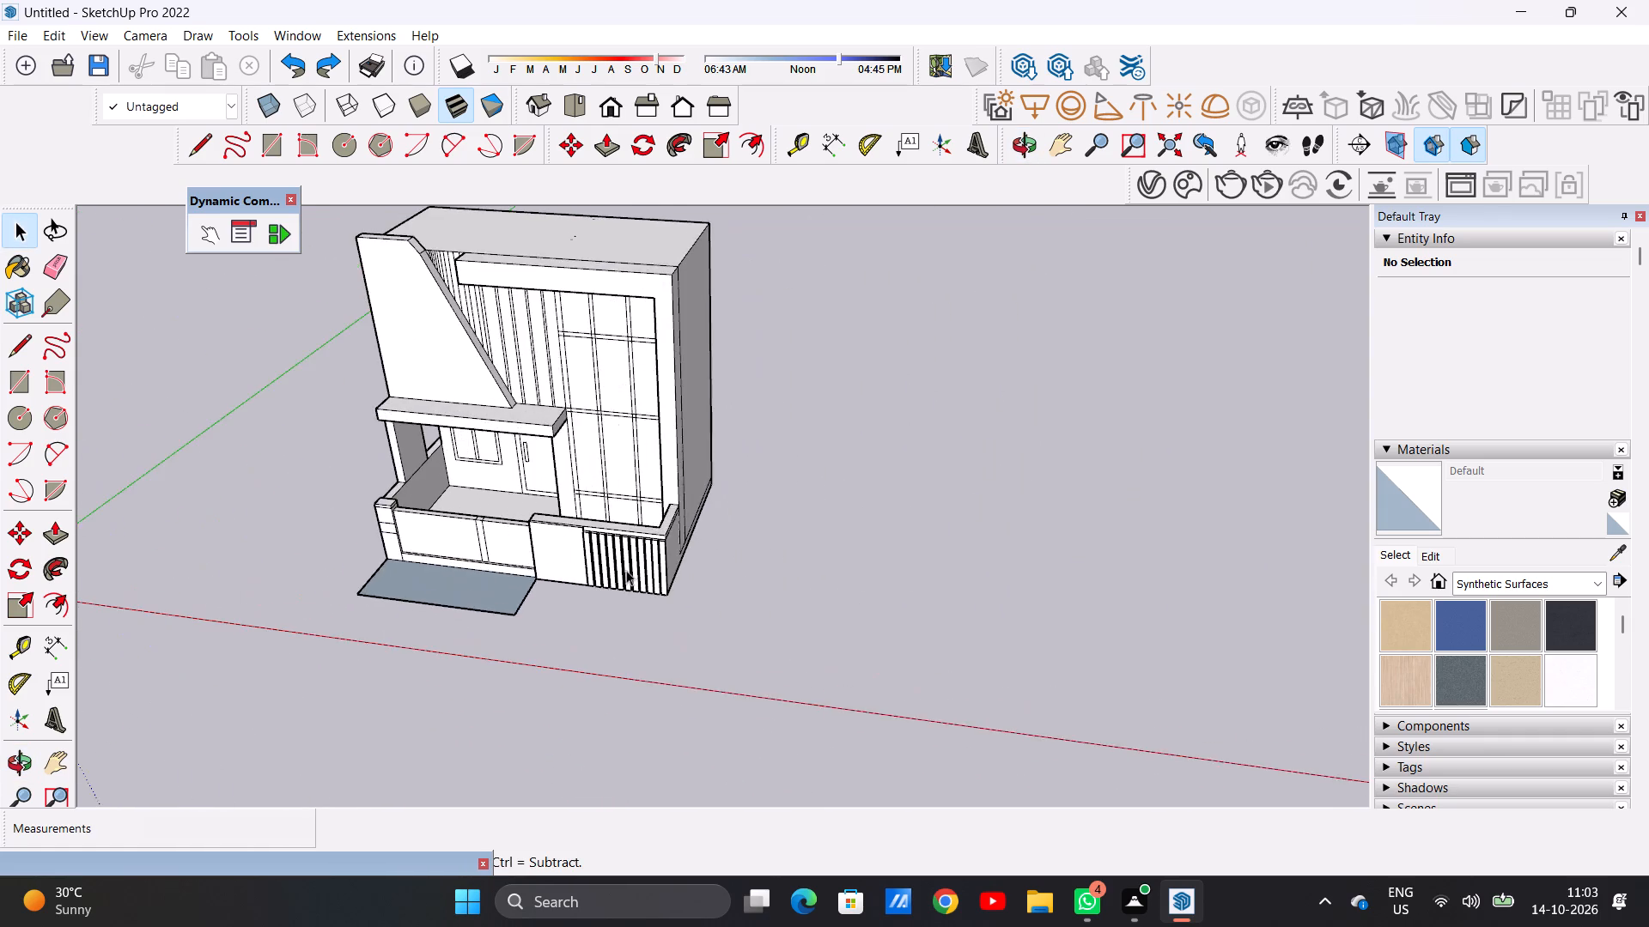
pyautogui.scroll(6, 502, 574)
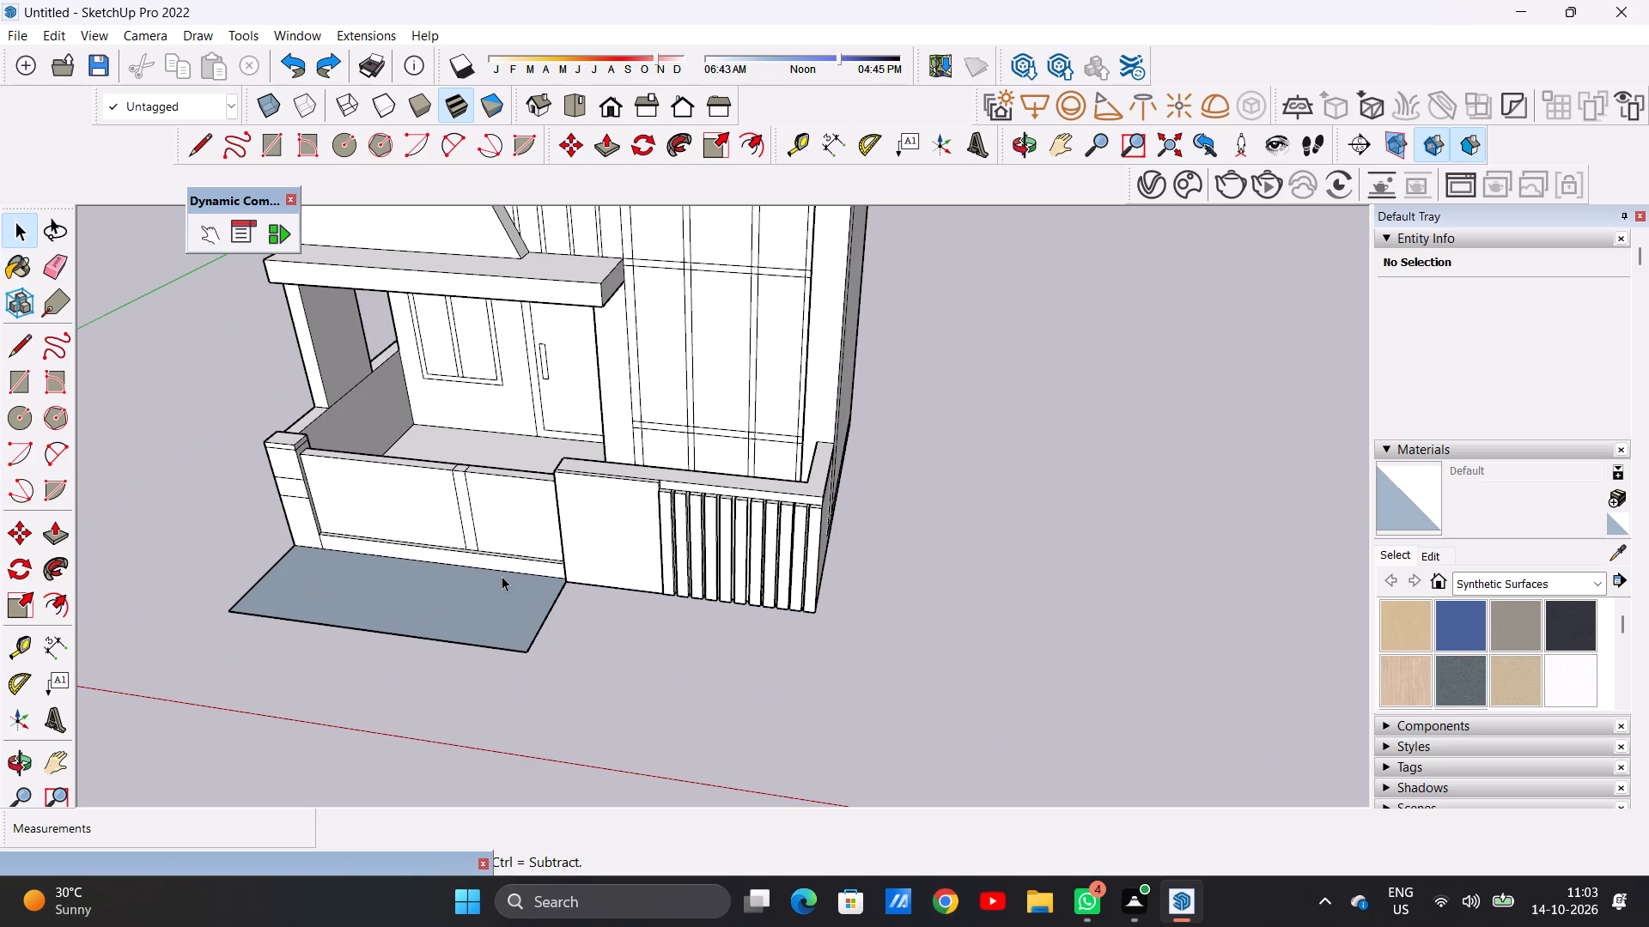
pyautogui.scroll(-5, 425, 673)
pyautogui.scroll(1, 425, 646)
pyautogui.scroll(-6, 506, 419)
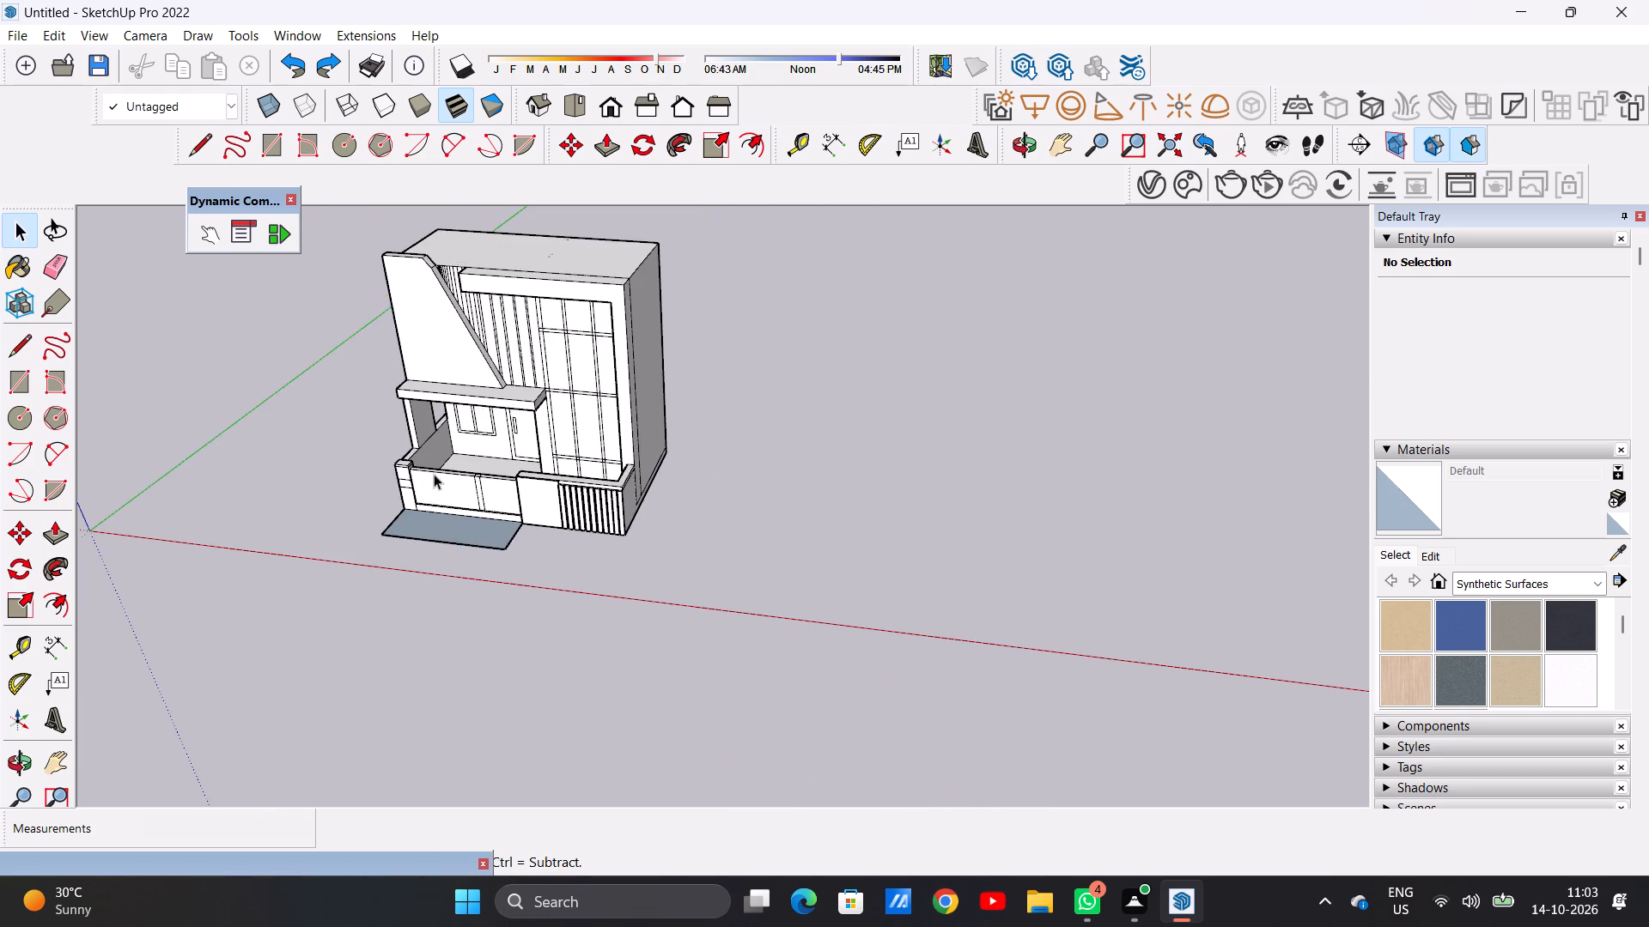
# Copy the ground rectangle with its edges about 31' 2 9/16" sideways onto the open ground beyond the slatted wall section.
pyautogui.moveTo(447, 491); pyautogui.dragTo(551, 603, button='middle')
pyautogui.scroll(1, 551, 603)
pyautogui.scroll(13, 479, 599)
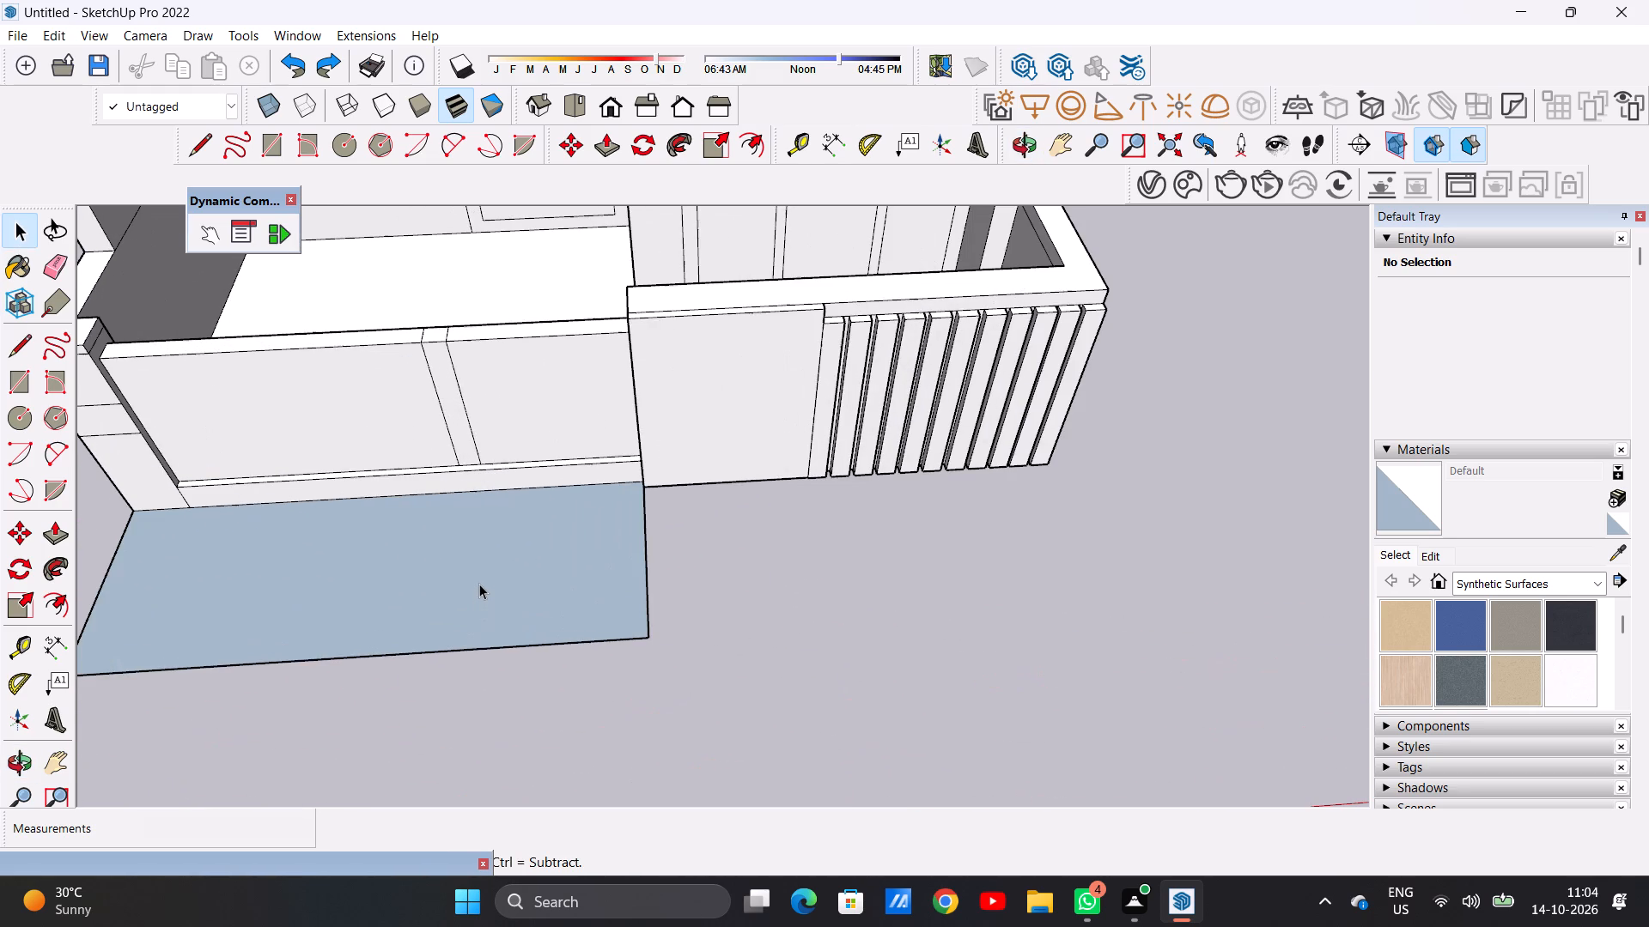
pyautogui.doubleClick(479, 584)
pyautogui.press('m')
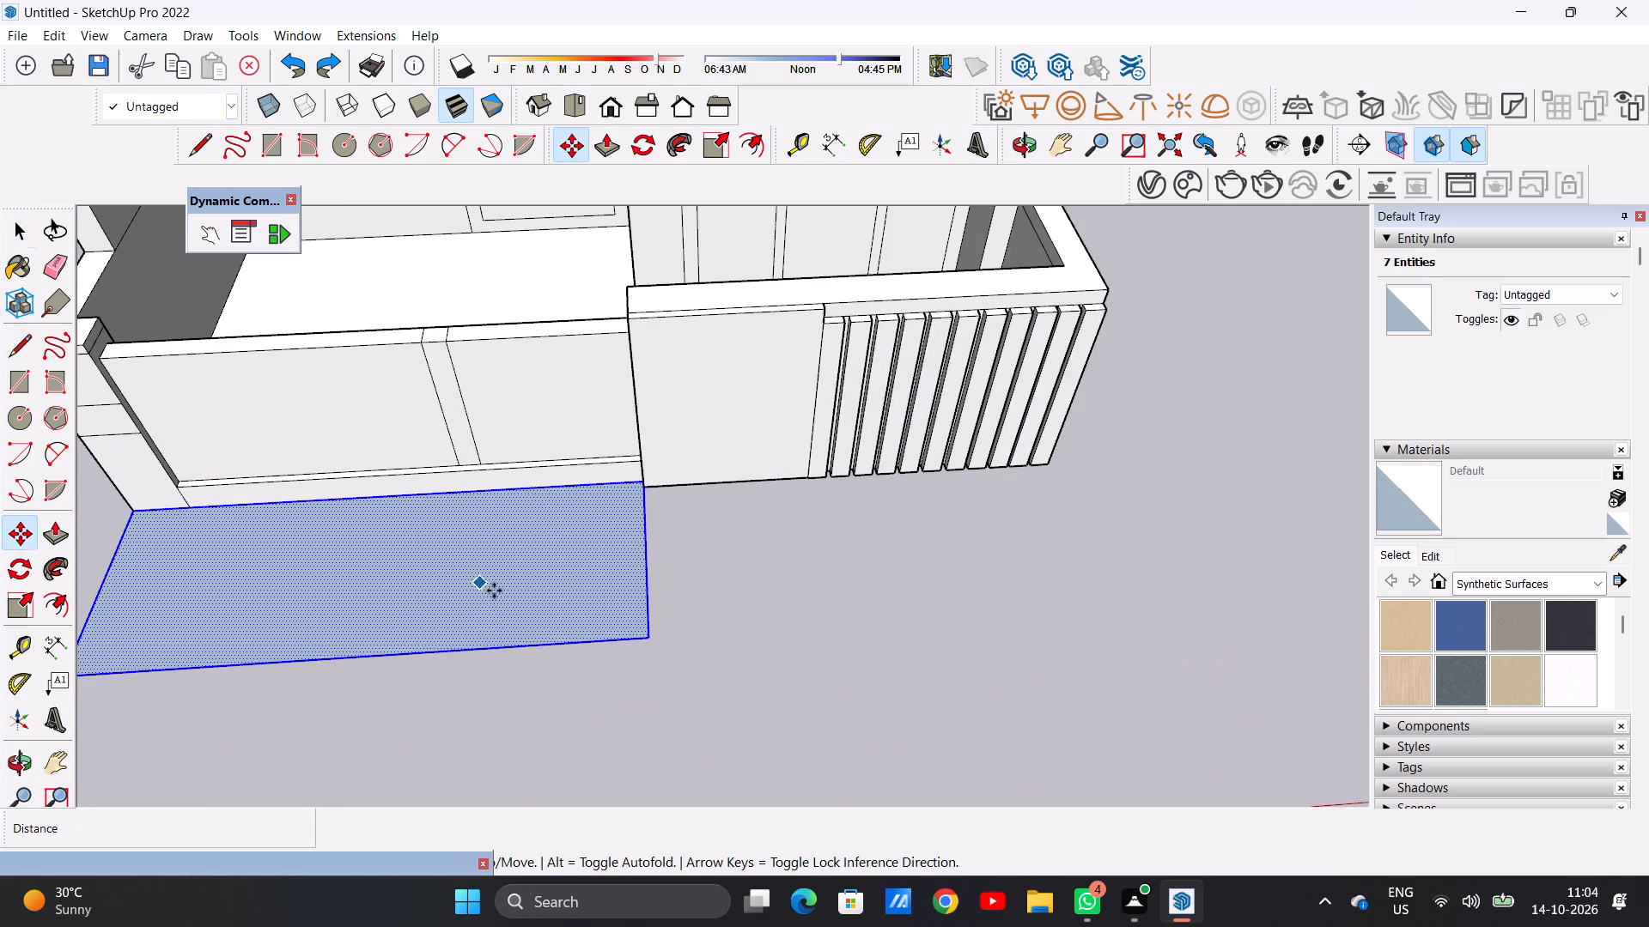
pyautogui.click(646, 639)
pyautogui.scroll(-13, 296, 633)
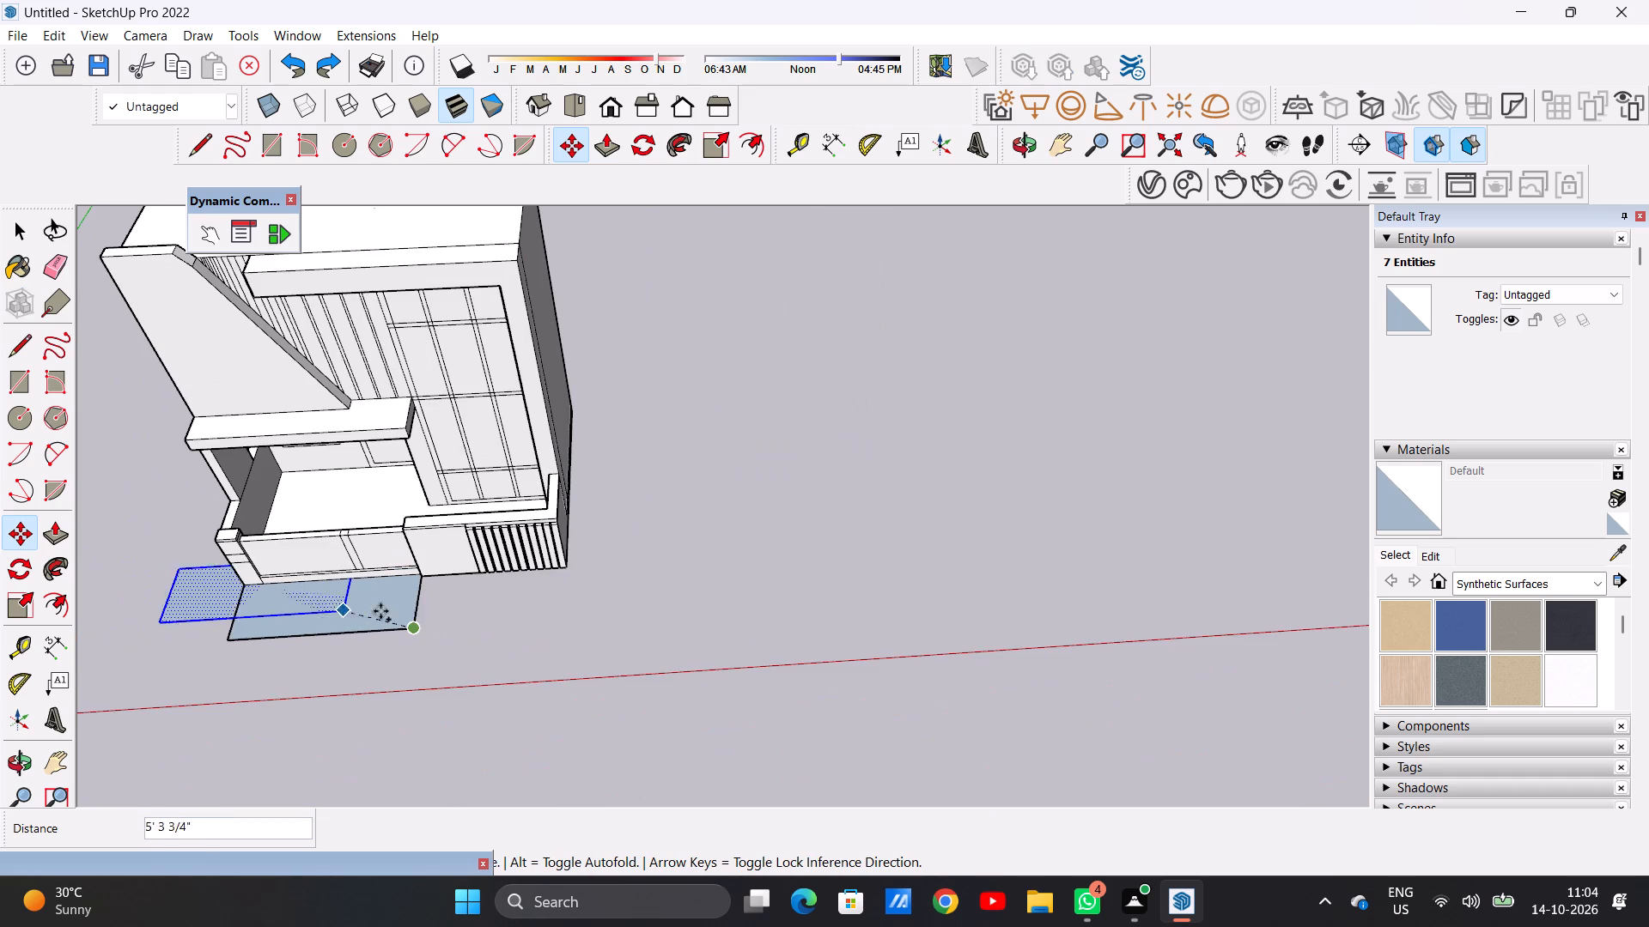
pyautogui.click(865, 587)
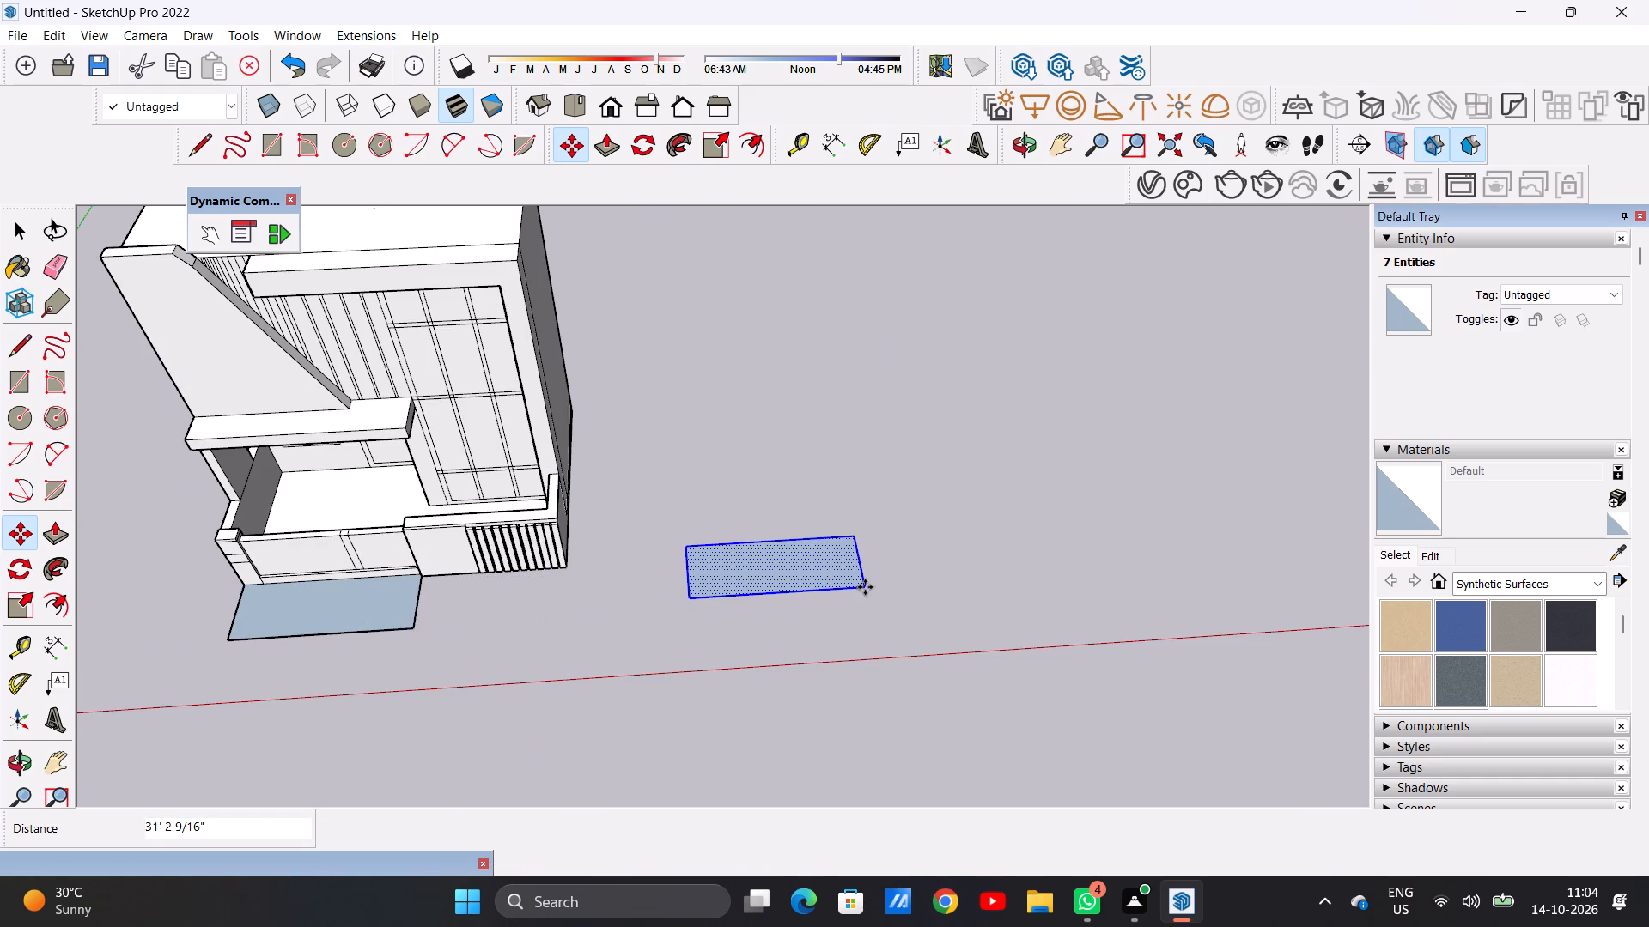
pyautogui.press('space')
pyautogui.click(1019, 399)
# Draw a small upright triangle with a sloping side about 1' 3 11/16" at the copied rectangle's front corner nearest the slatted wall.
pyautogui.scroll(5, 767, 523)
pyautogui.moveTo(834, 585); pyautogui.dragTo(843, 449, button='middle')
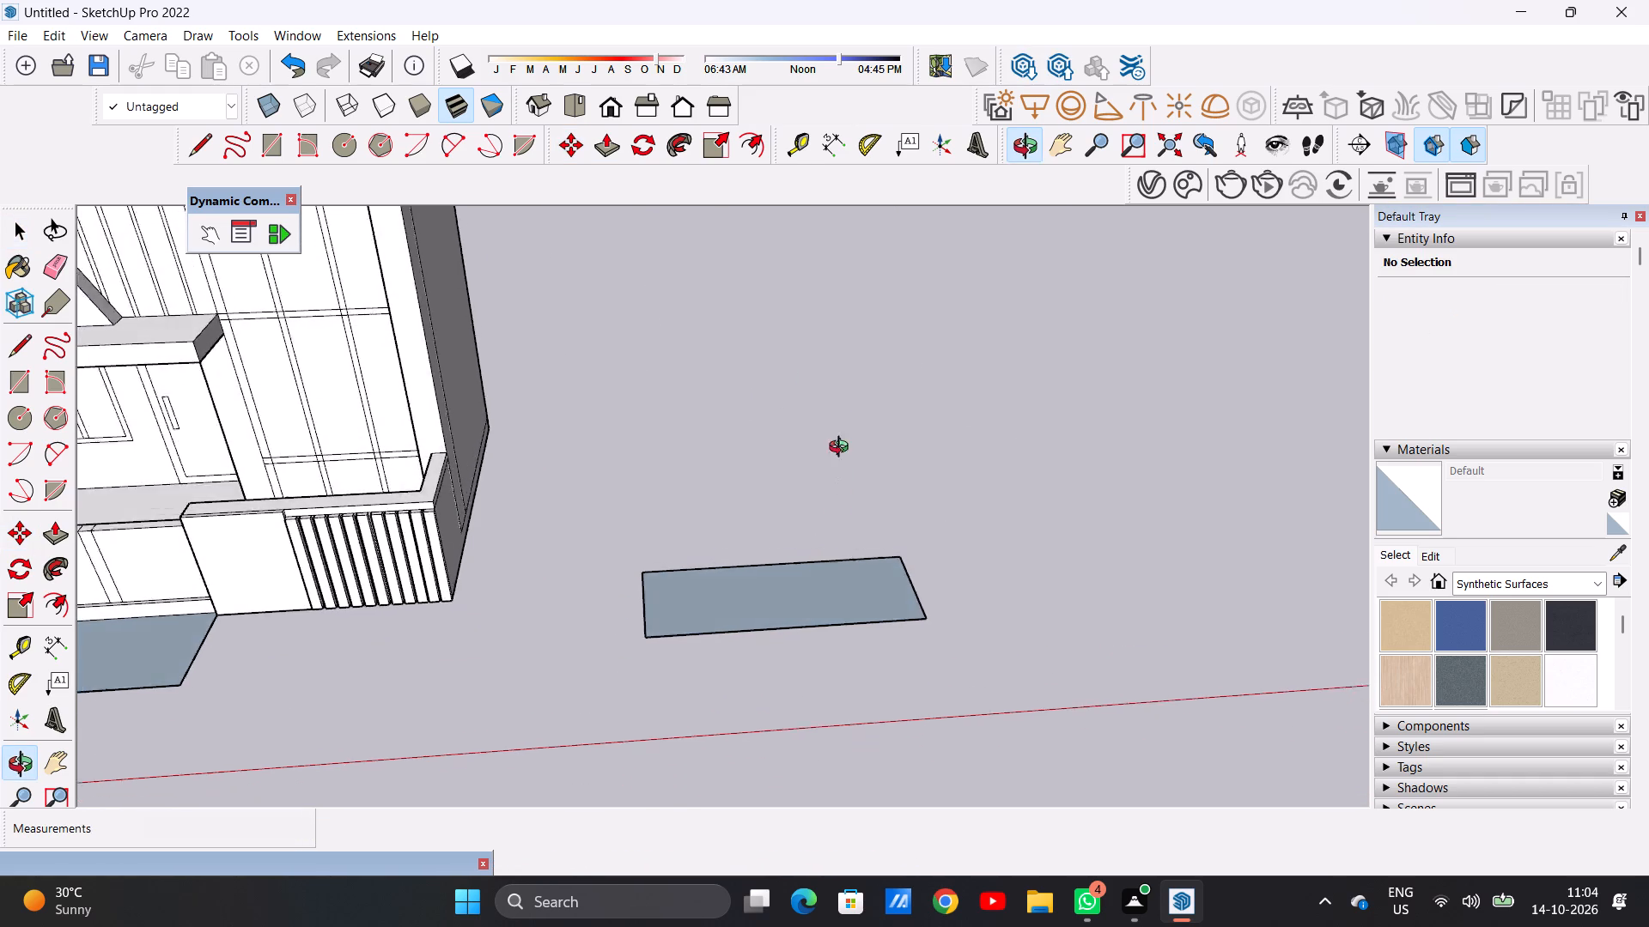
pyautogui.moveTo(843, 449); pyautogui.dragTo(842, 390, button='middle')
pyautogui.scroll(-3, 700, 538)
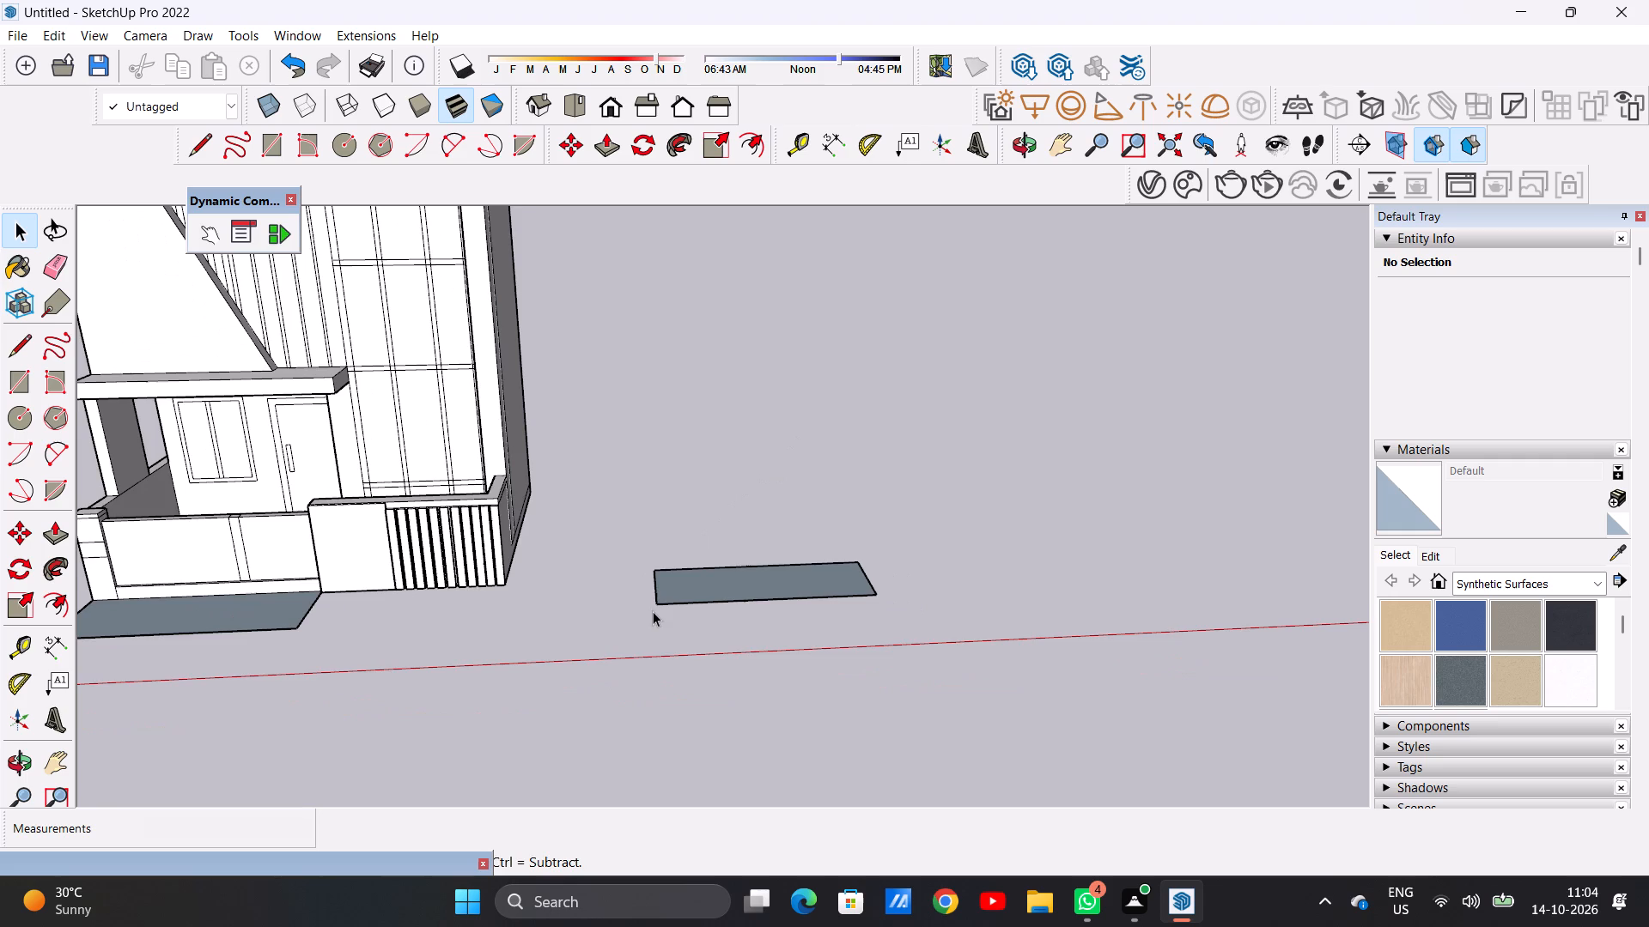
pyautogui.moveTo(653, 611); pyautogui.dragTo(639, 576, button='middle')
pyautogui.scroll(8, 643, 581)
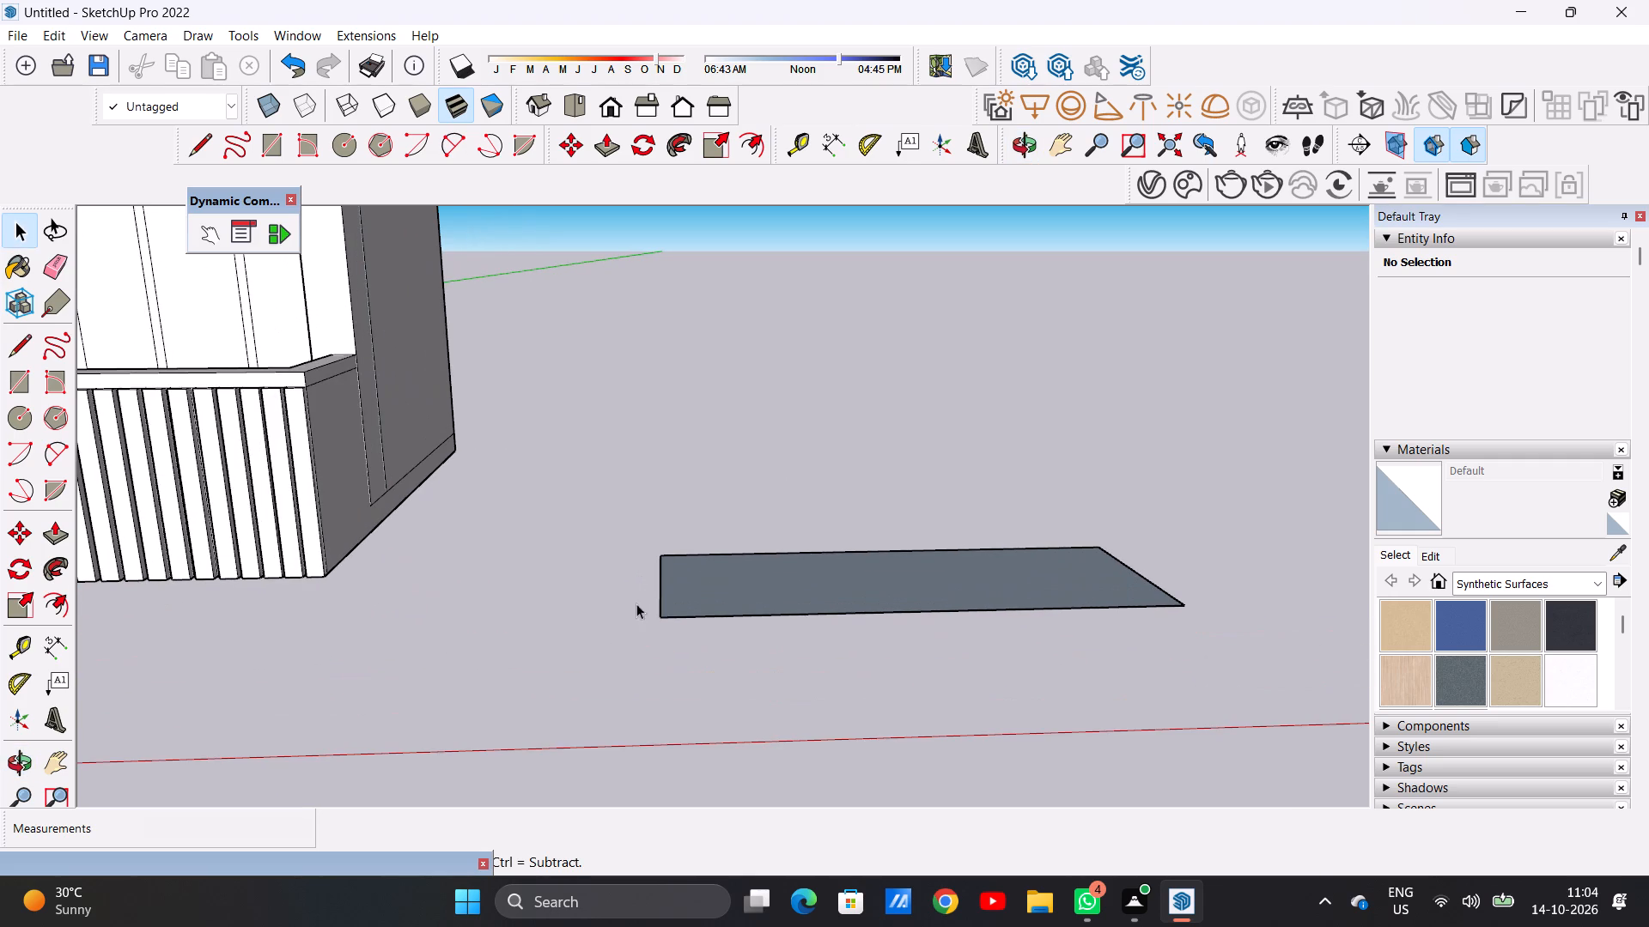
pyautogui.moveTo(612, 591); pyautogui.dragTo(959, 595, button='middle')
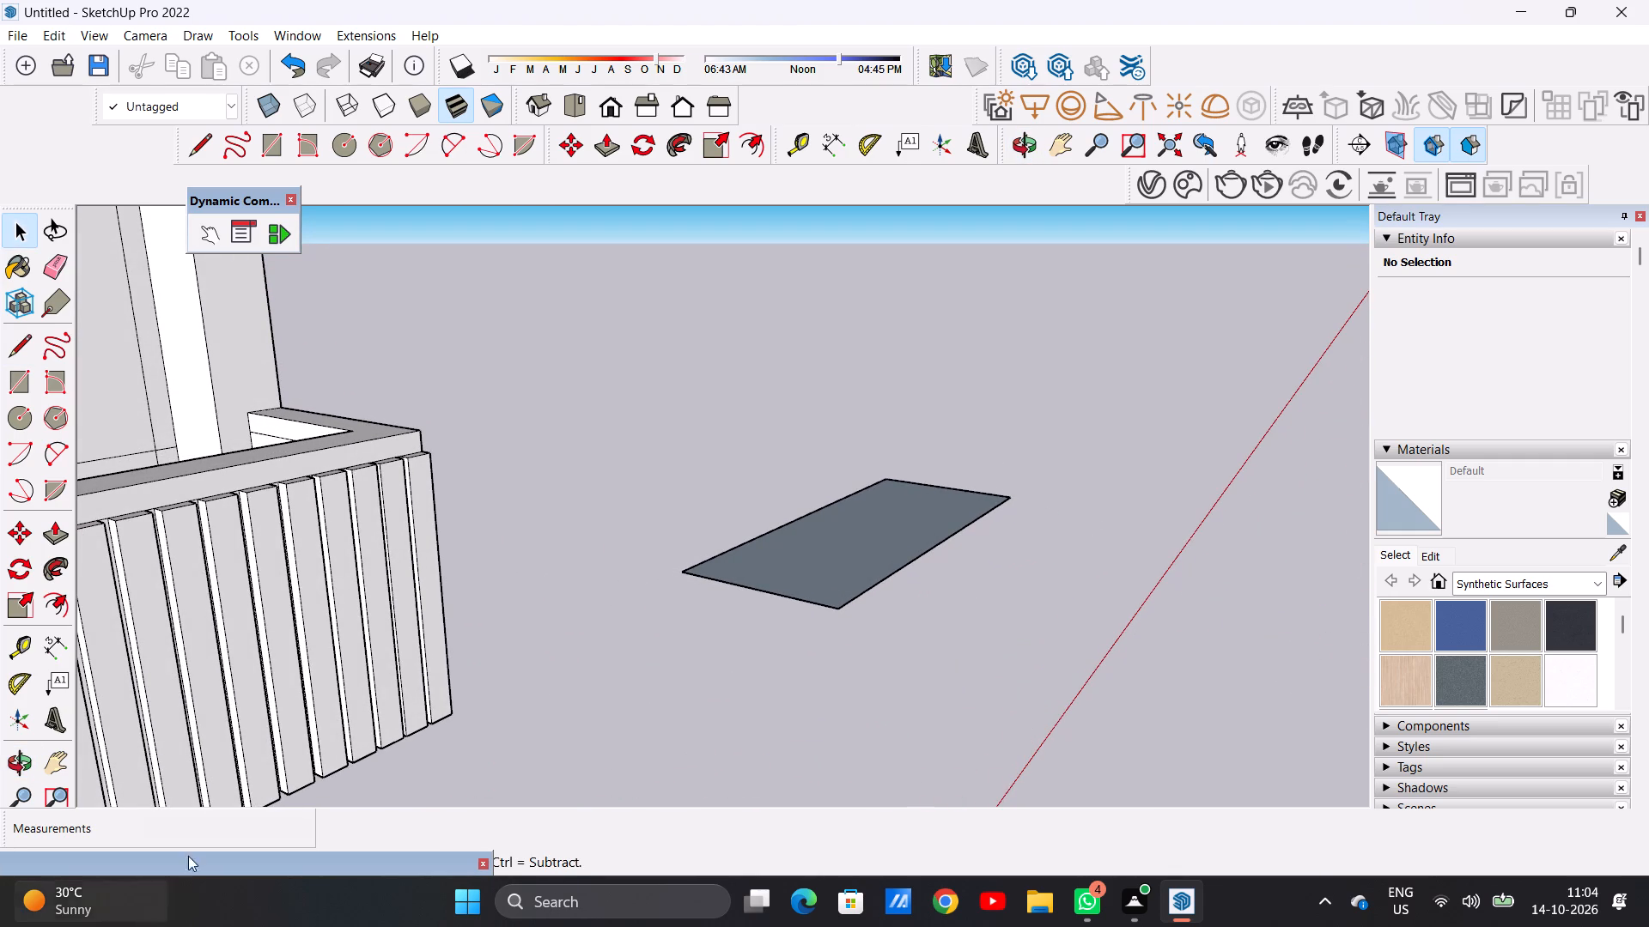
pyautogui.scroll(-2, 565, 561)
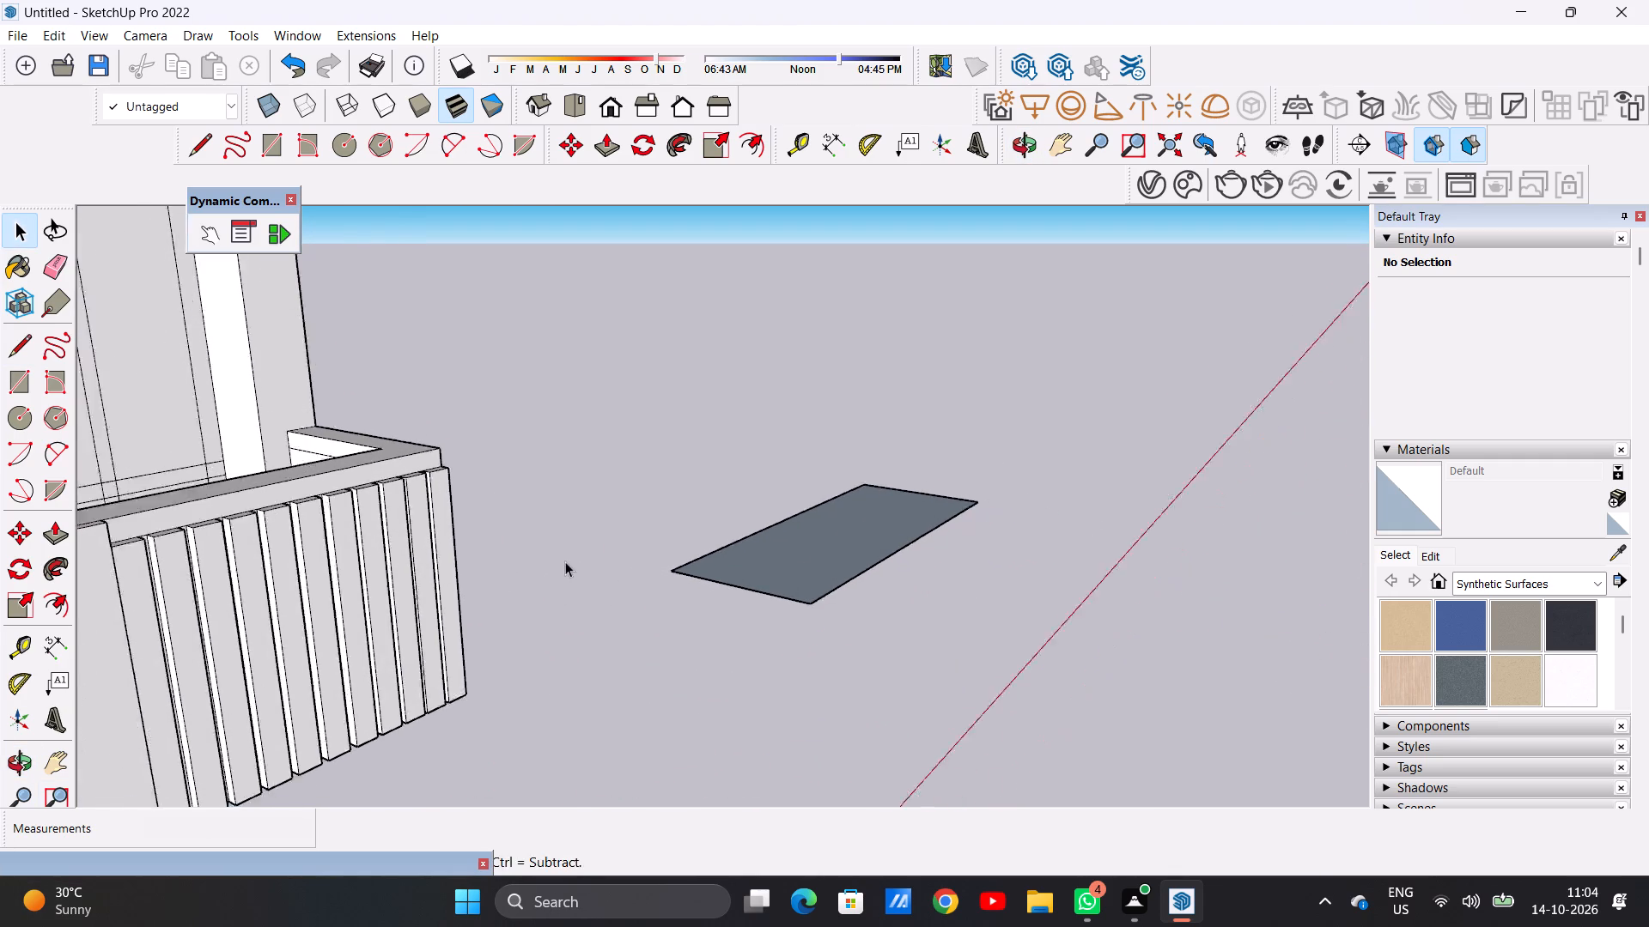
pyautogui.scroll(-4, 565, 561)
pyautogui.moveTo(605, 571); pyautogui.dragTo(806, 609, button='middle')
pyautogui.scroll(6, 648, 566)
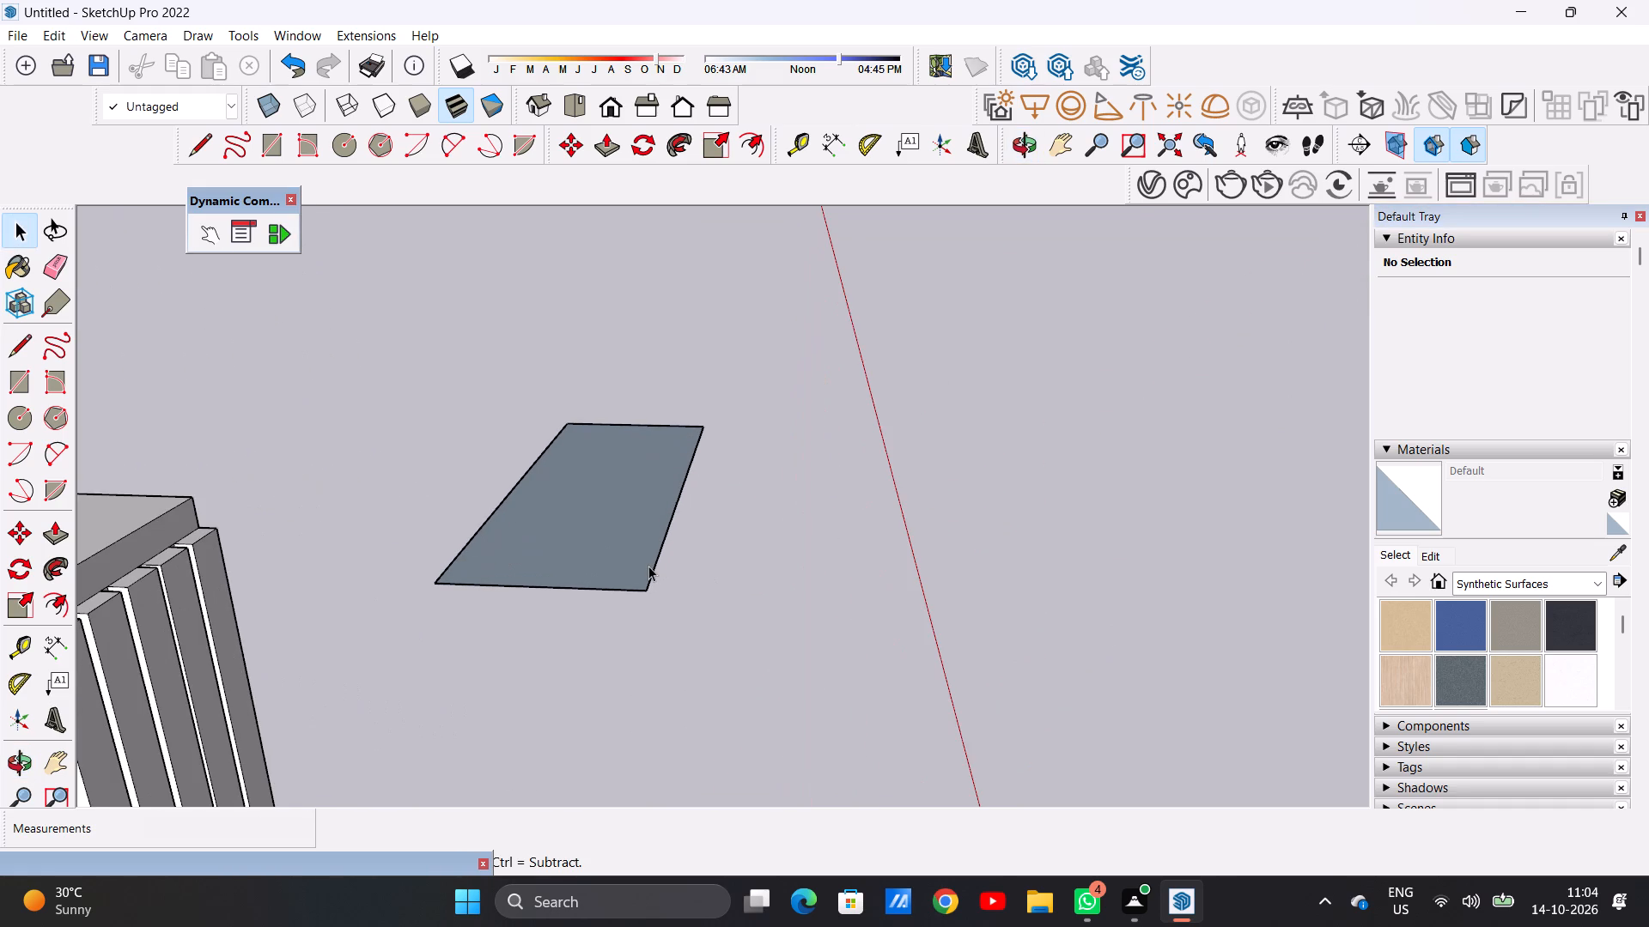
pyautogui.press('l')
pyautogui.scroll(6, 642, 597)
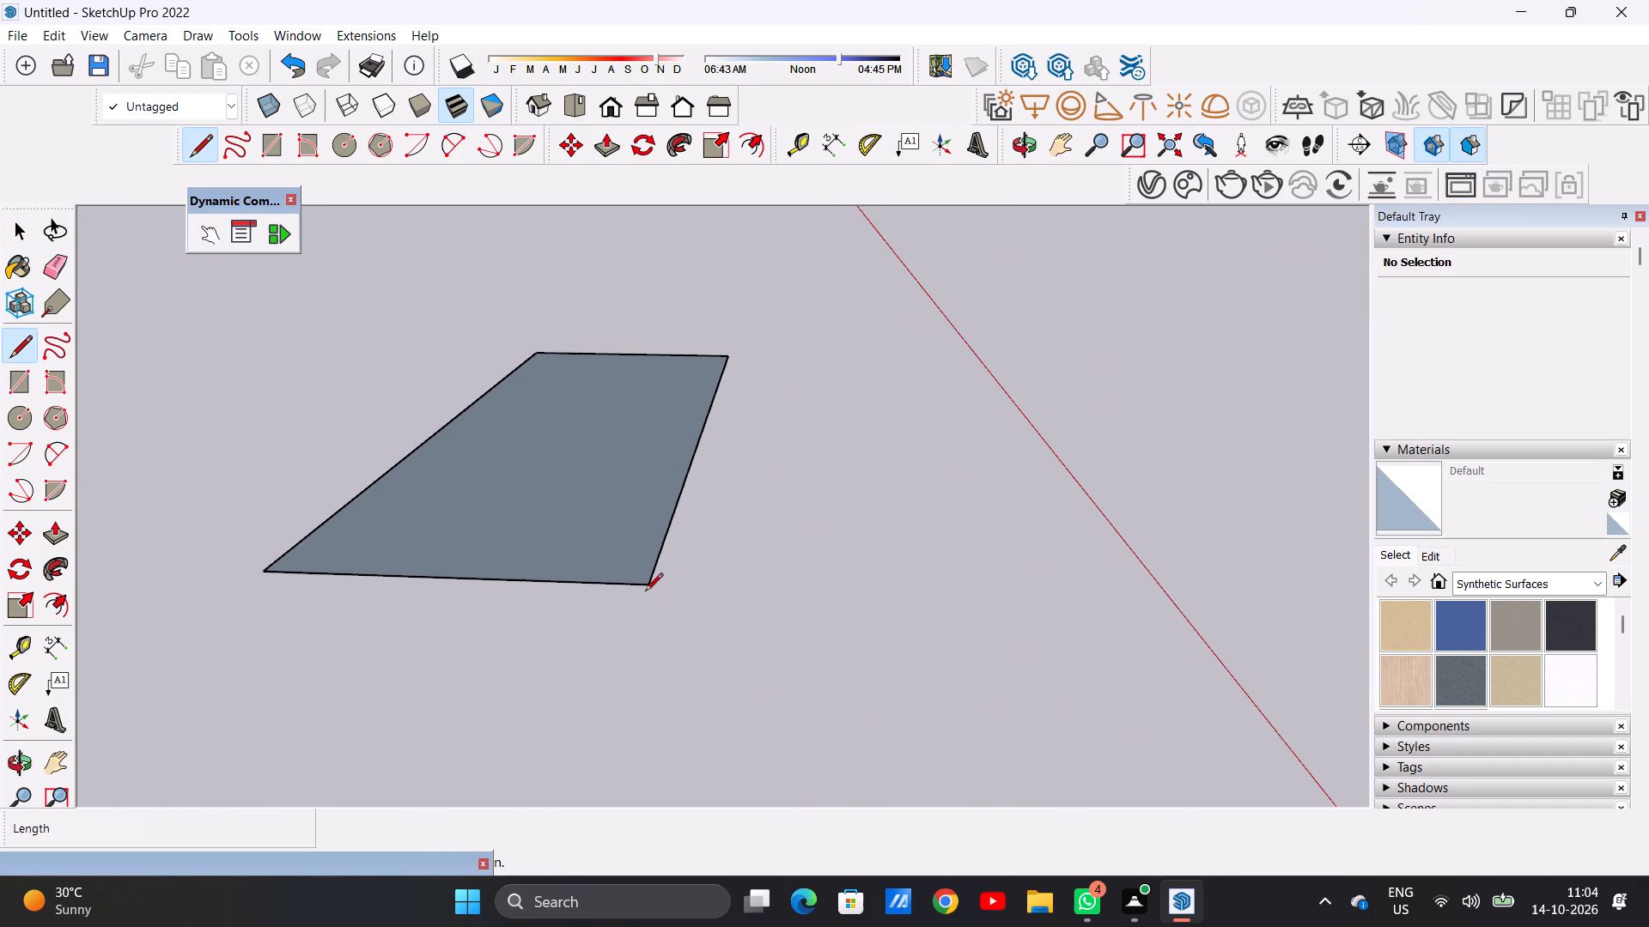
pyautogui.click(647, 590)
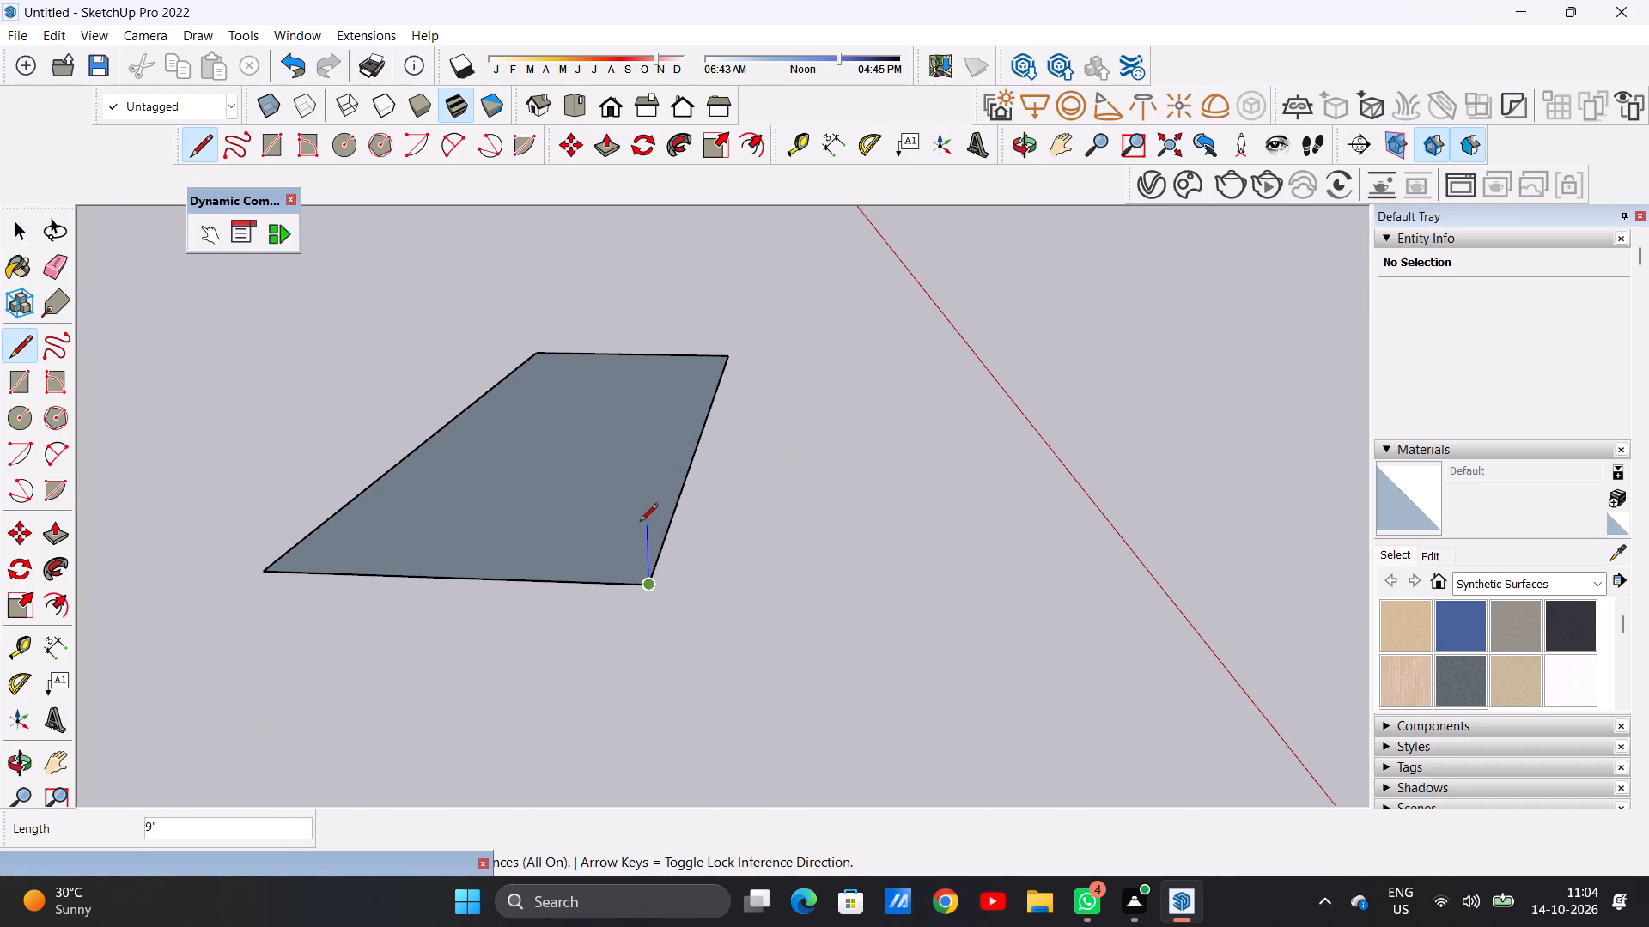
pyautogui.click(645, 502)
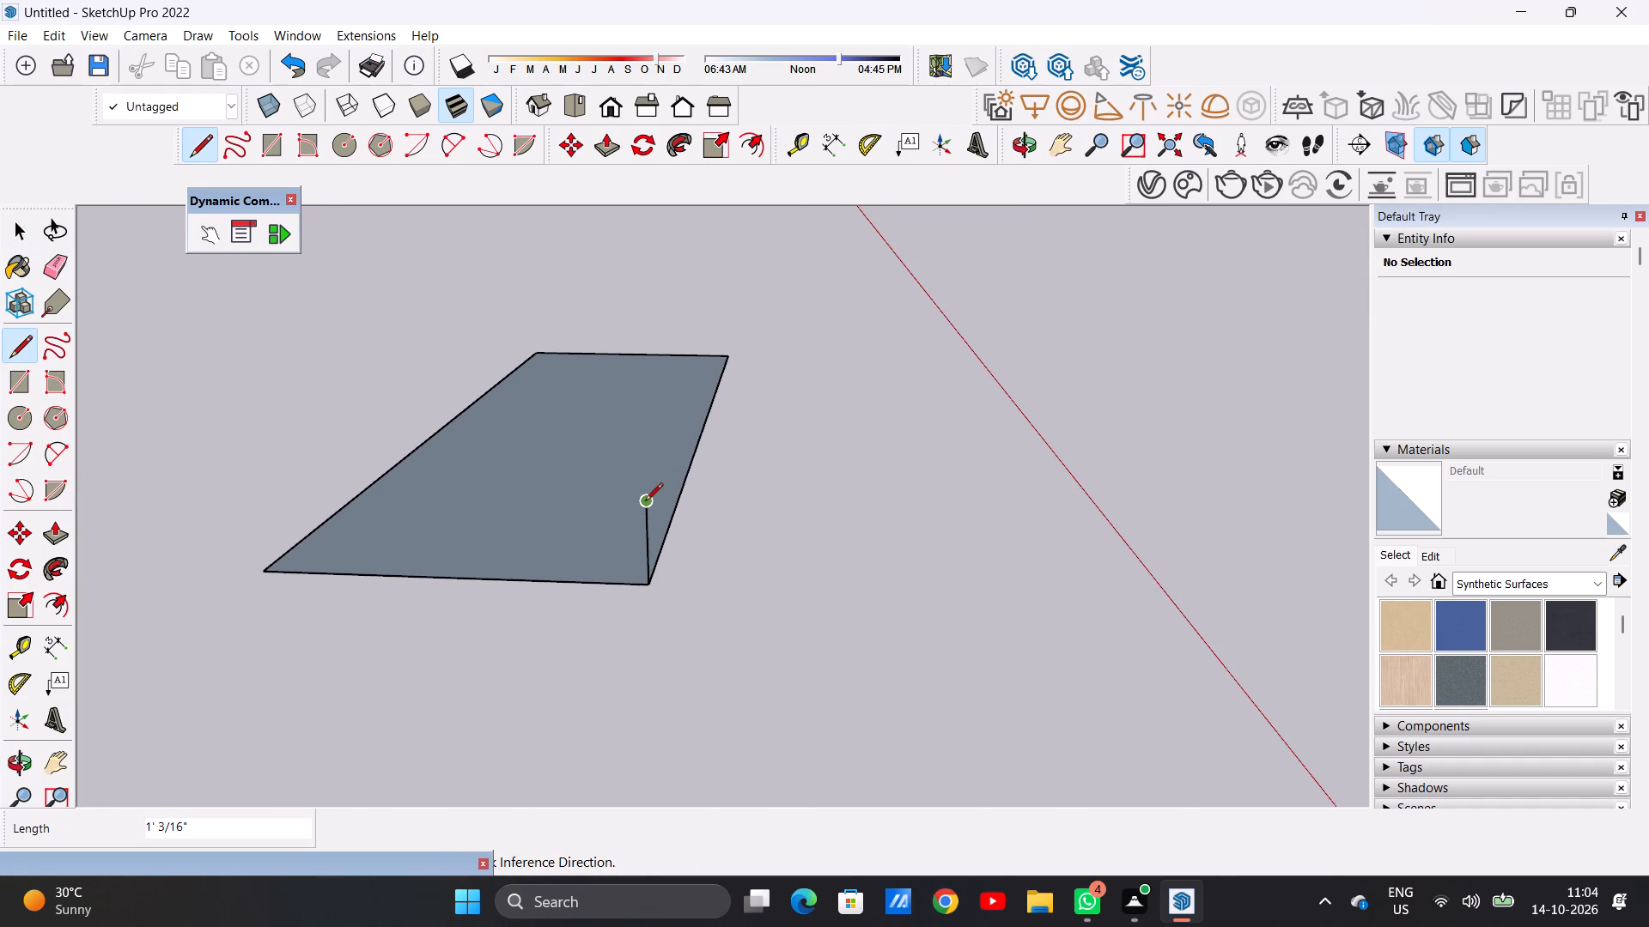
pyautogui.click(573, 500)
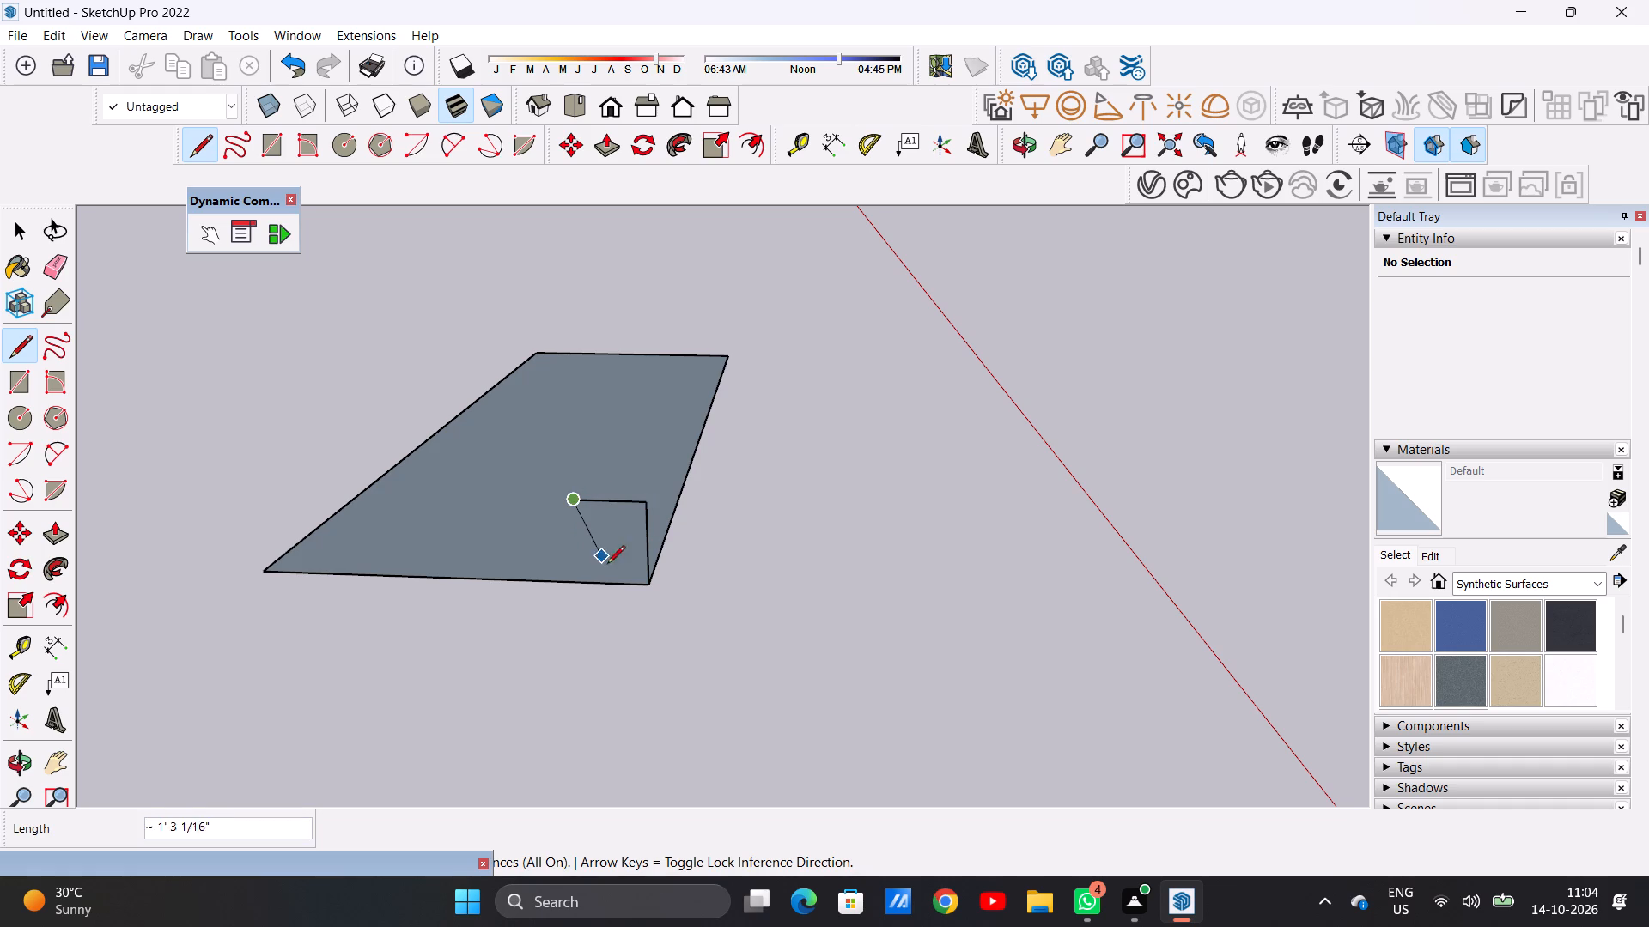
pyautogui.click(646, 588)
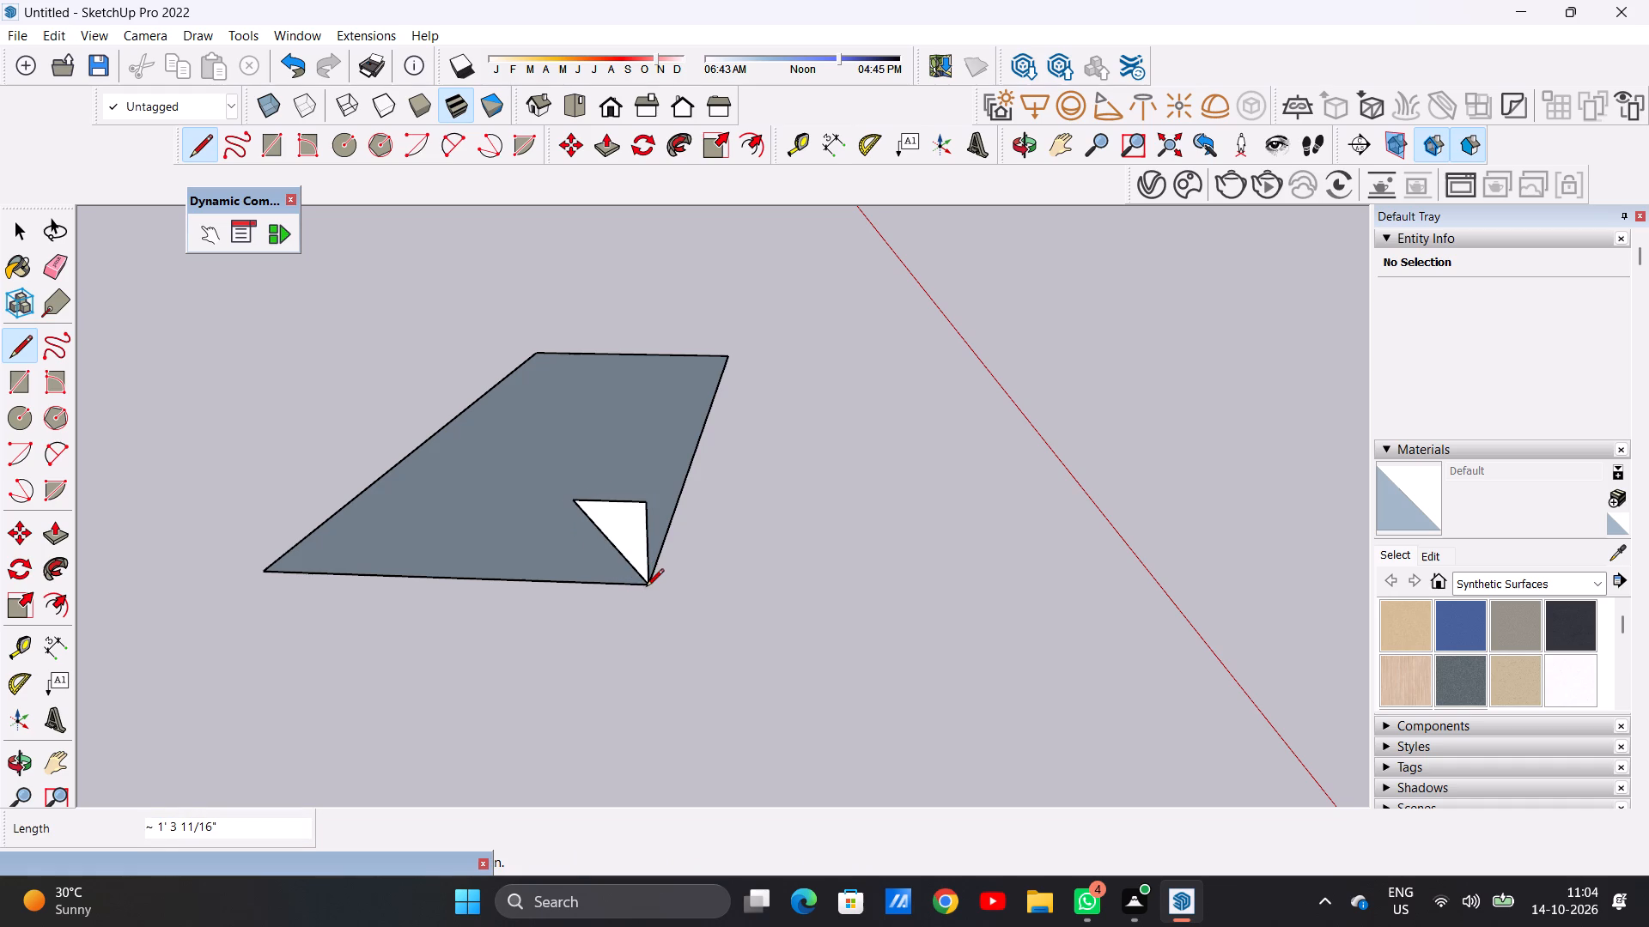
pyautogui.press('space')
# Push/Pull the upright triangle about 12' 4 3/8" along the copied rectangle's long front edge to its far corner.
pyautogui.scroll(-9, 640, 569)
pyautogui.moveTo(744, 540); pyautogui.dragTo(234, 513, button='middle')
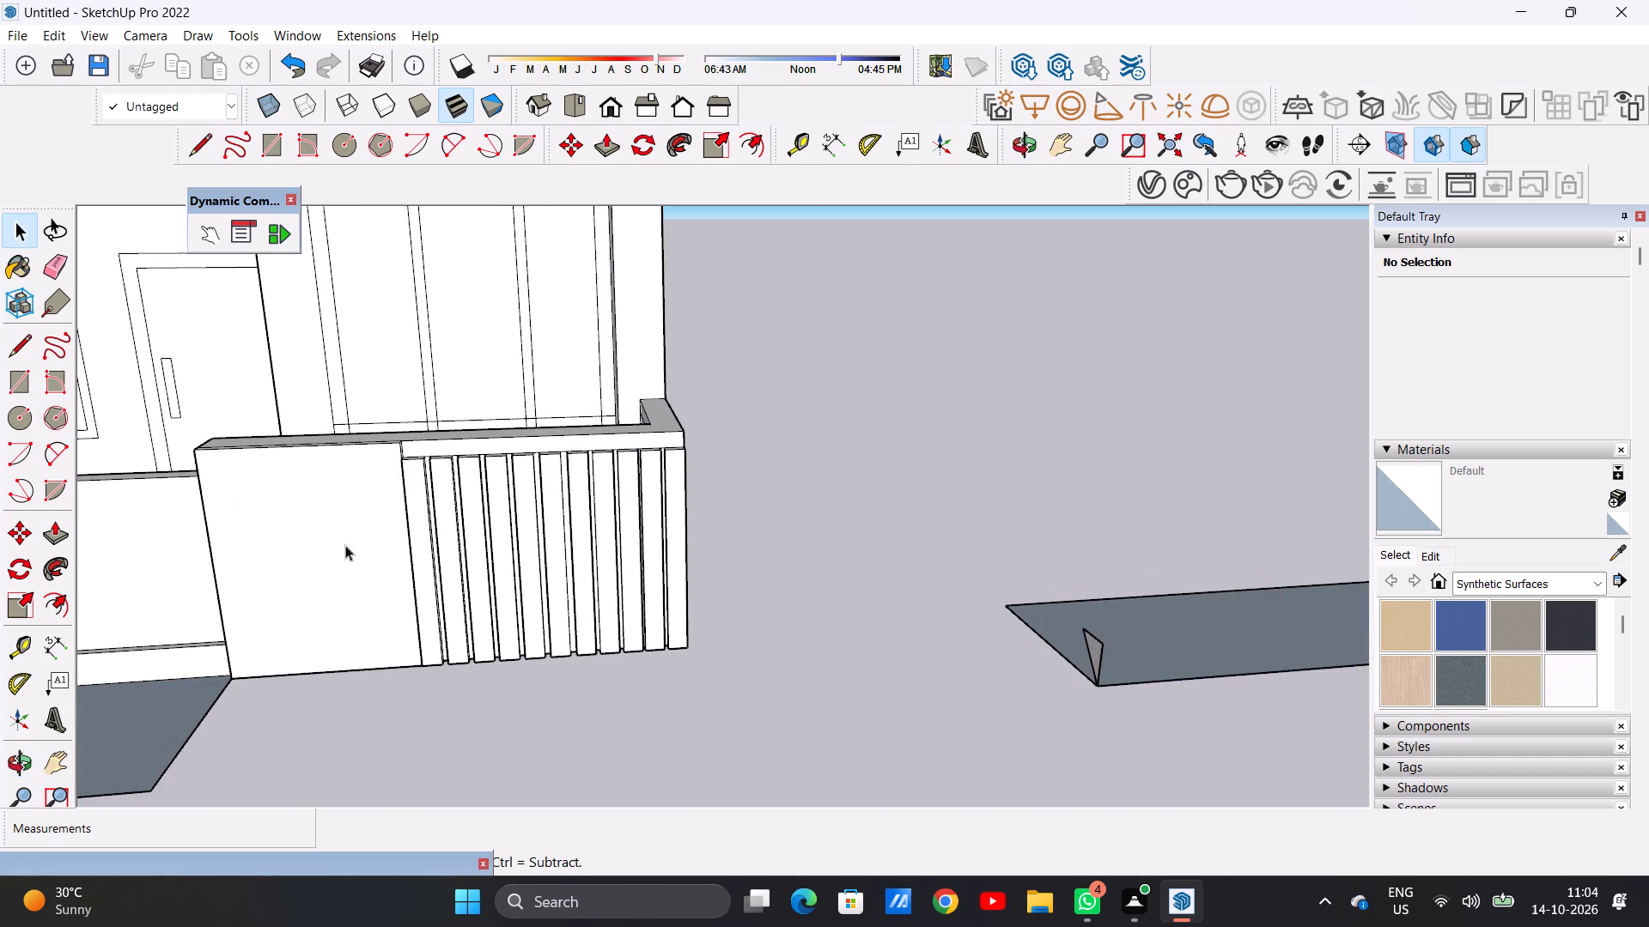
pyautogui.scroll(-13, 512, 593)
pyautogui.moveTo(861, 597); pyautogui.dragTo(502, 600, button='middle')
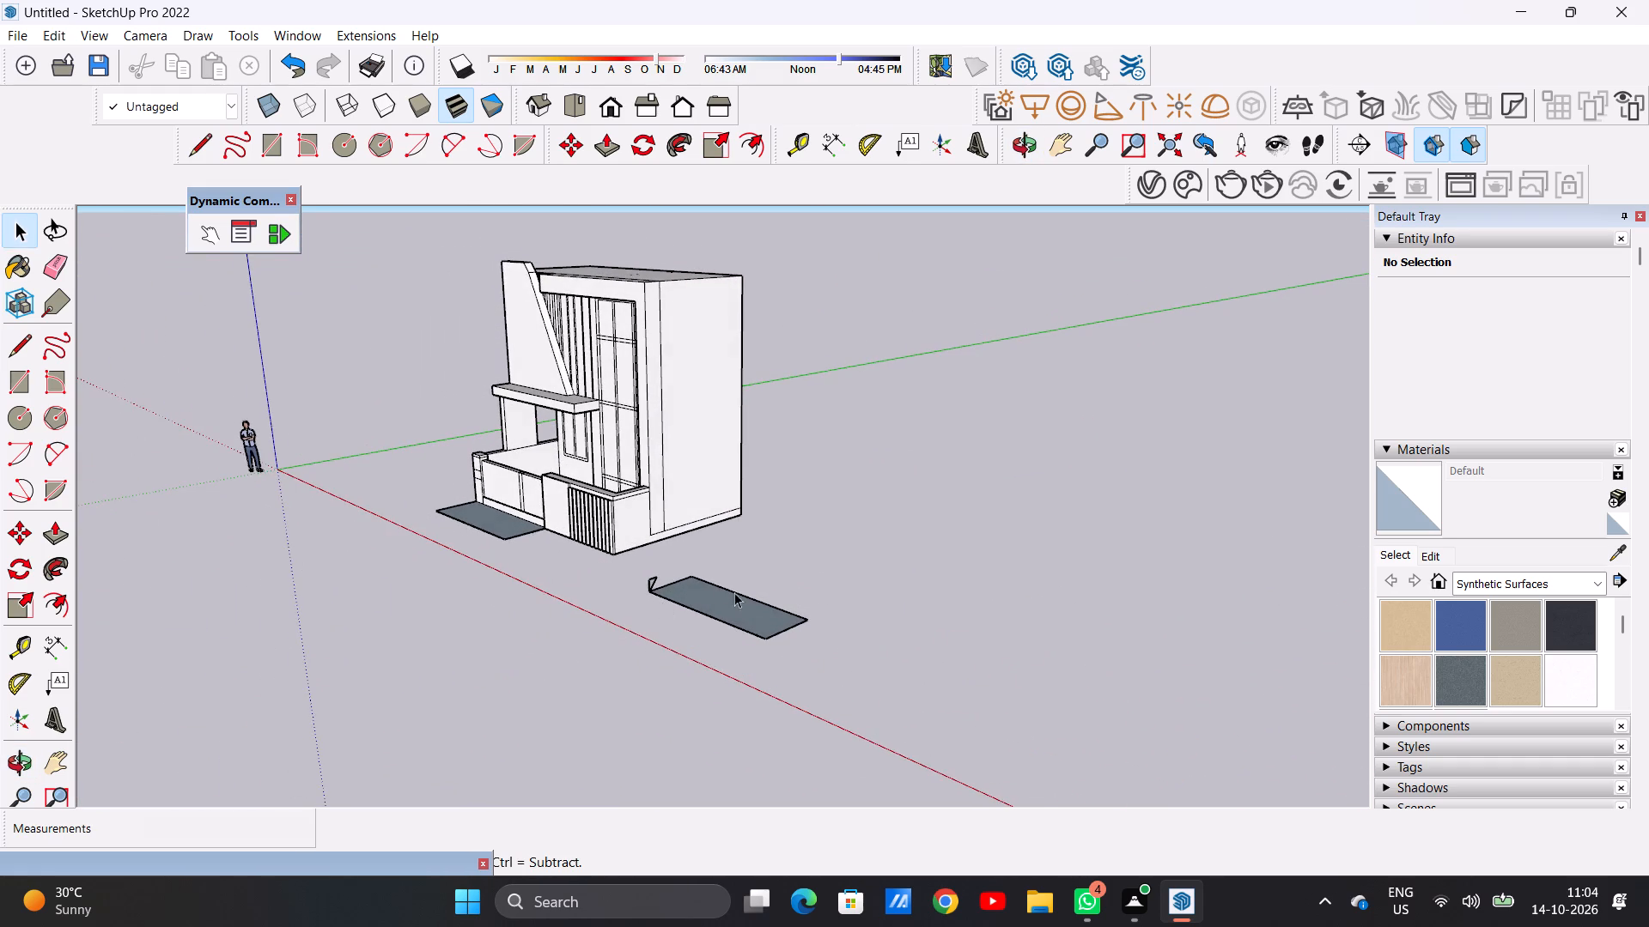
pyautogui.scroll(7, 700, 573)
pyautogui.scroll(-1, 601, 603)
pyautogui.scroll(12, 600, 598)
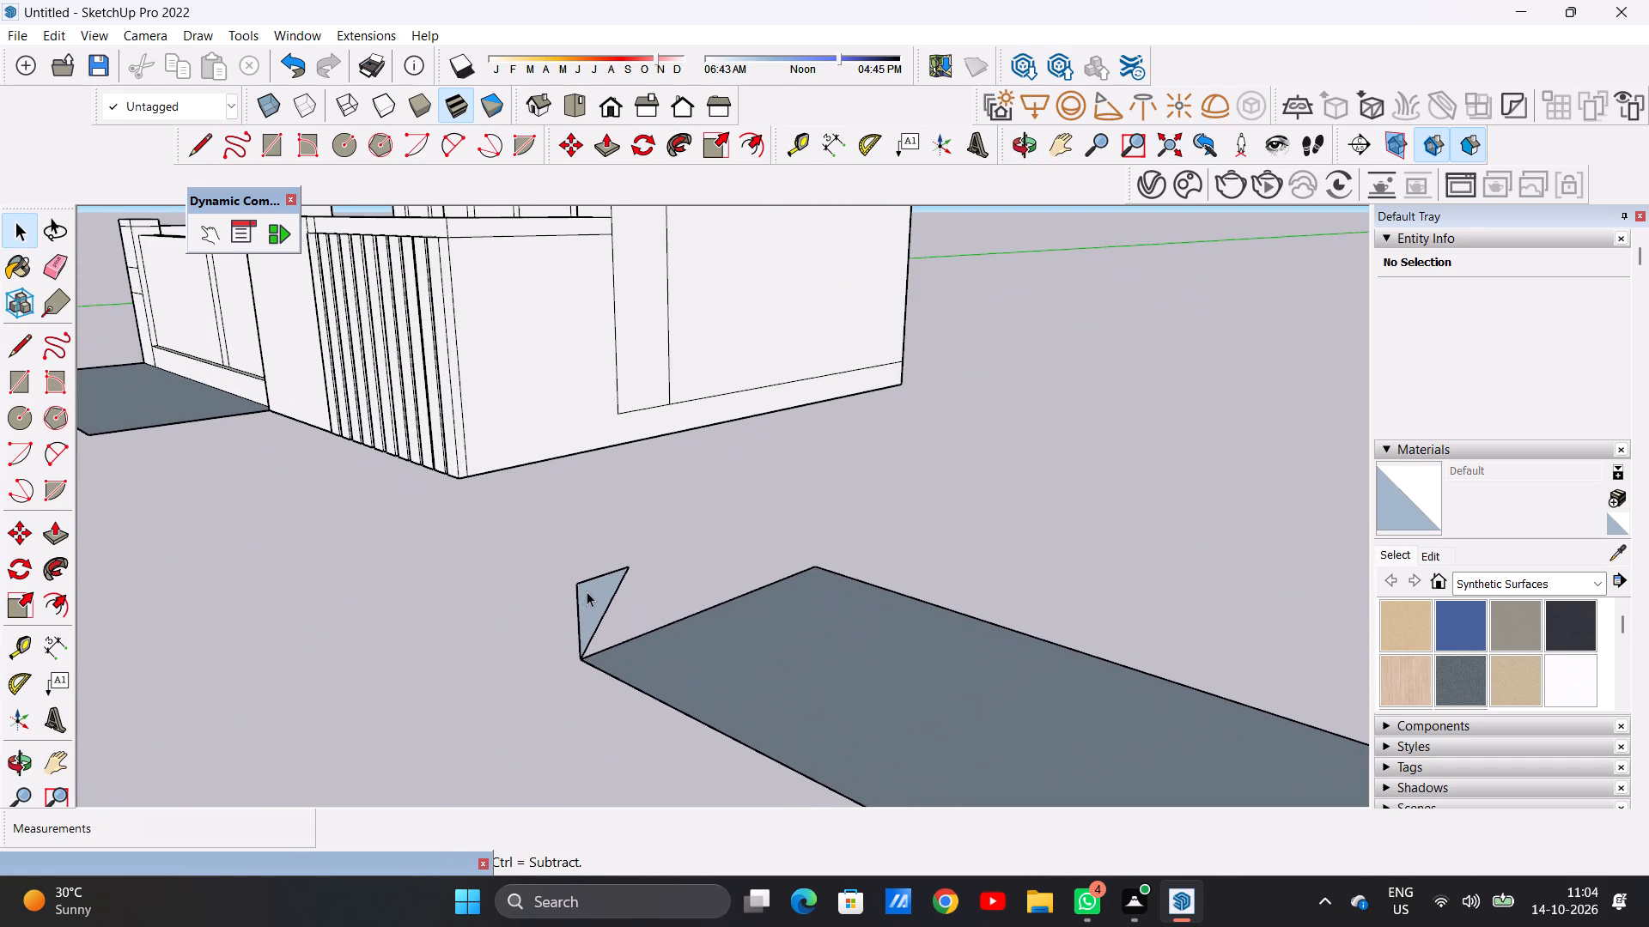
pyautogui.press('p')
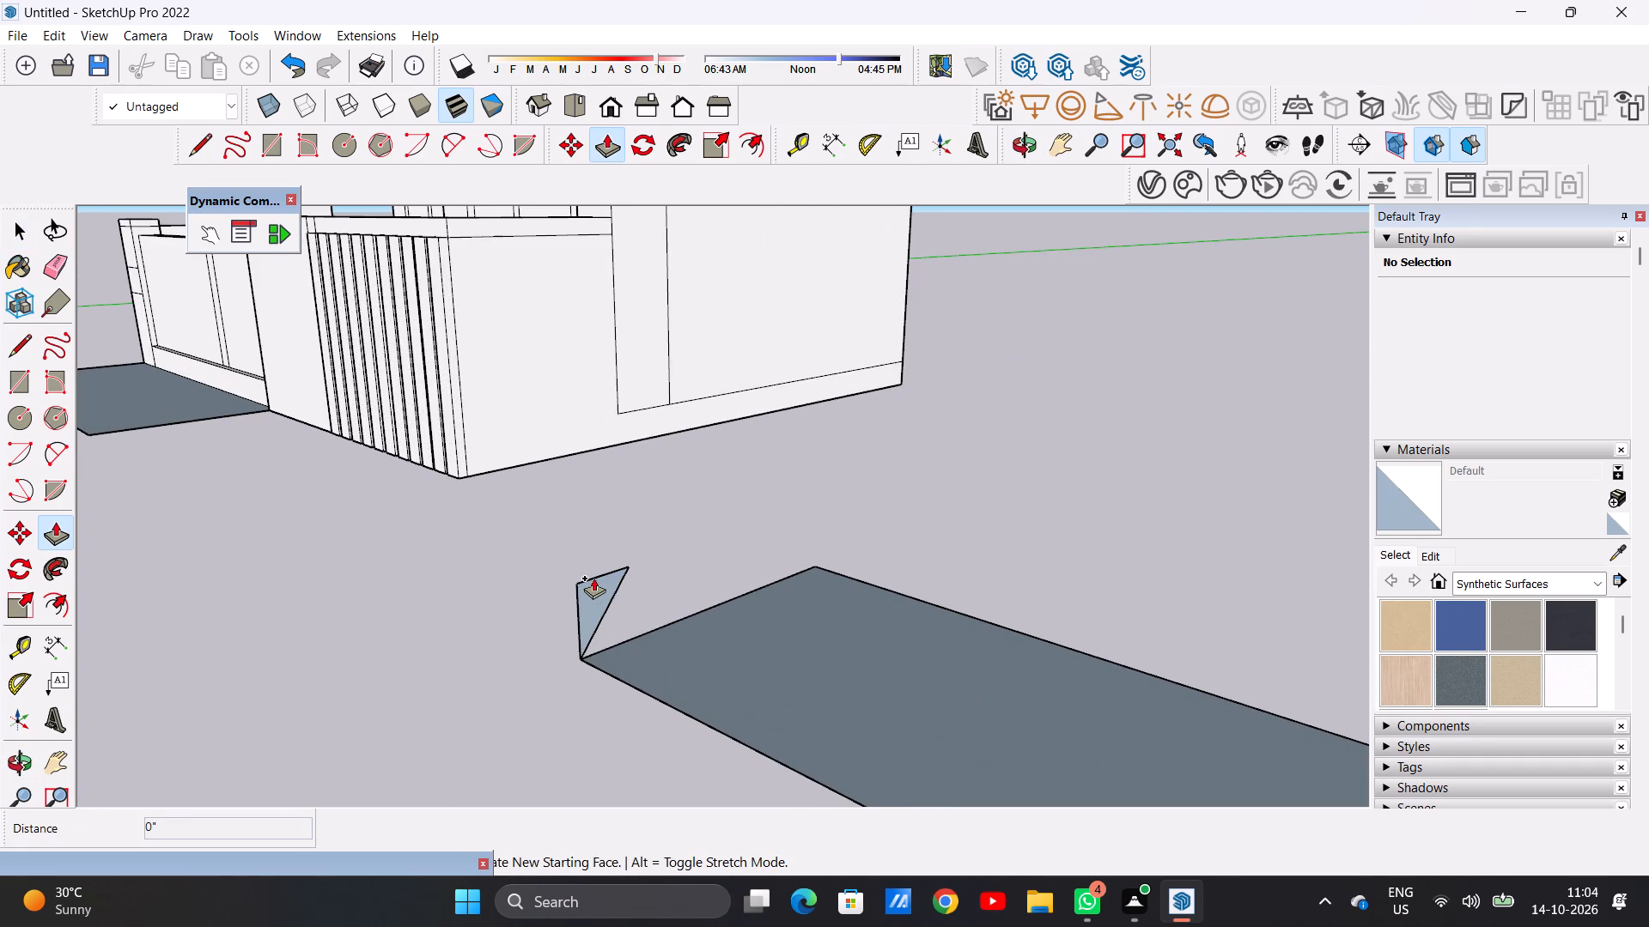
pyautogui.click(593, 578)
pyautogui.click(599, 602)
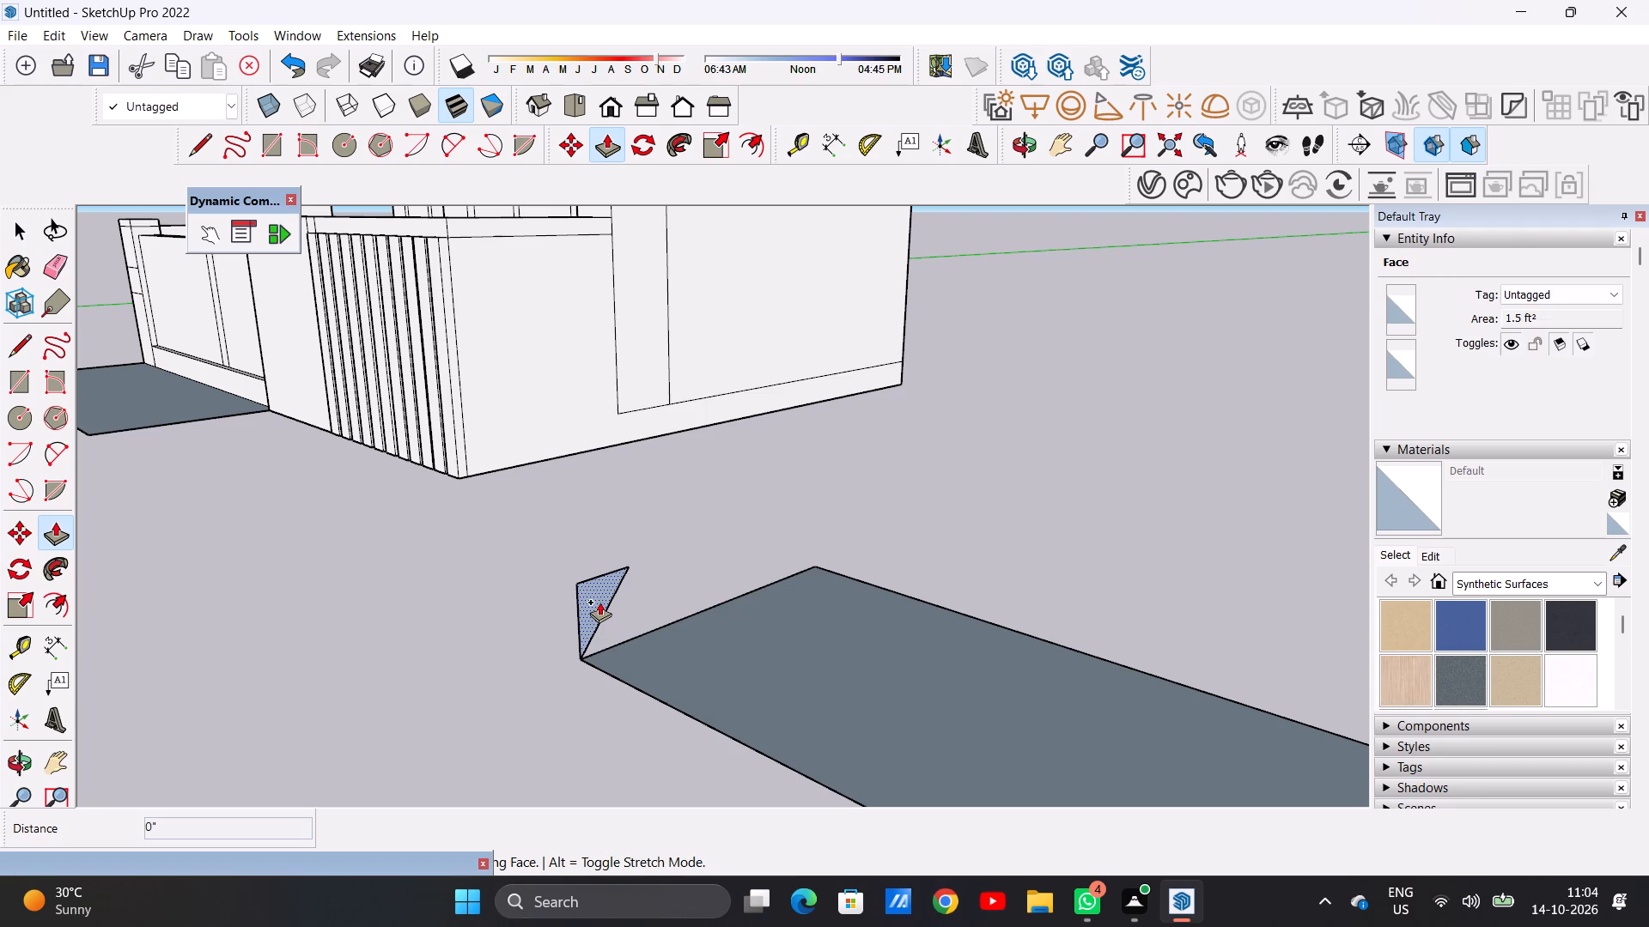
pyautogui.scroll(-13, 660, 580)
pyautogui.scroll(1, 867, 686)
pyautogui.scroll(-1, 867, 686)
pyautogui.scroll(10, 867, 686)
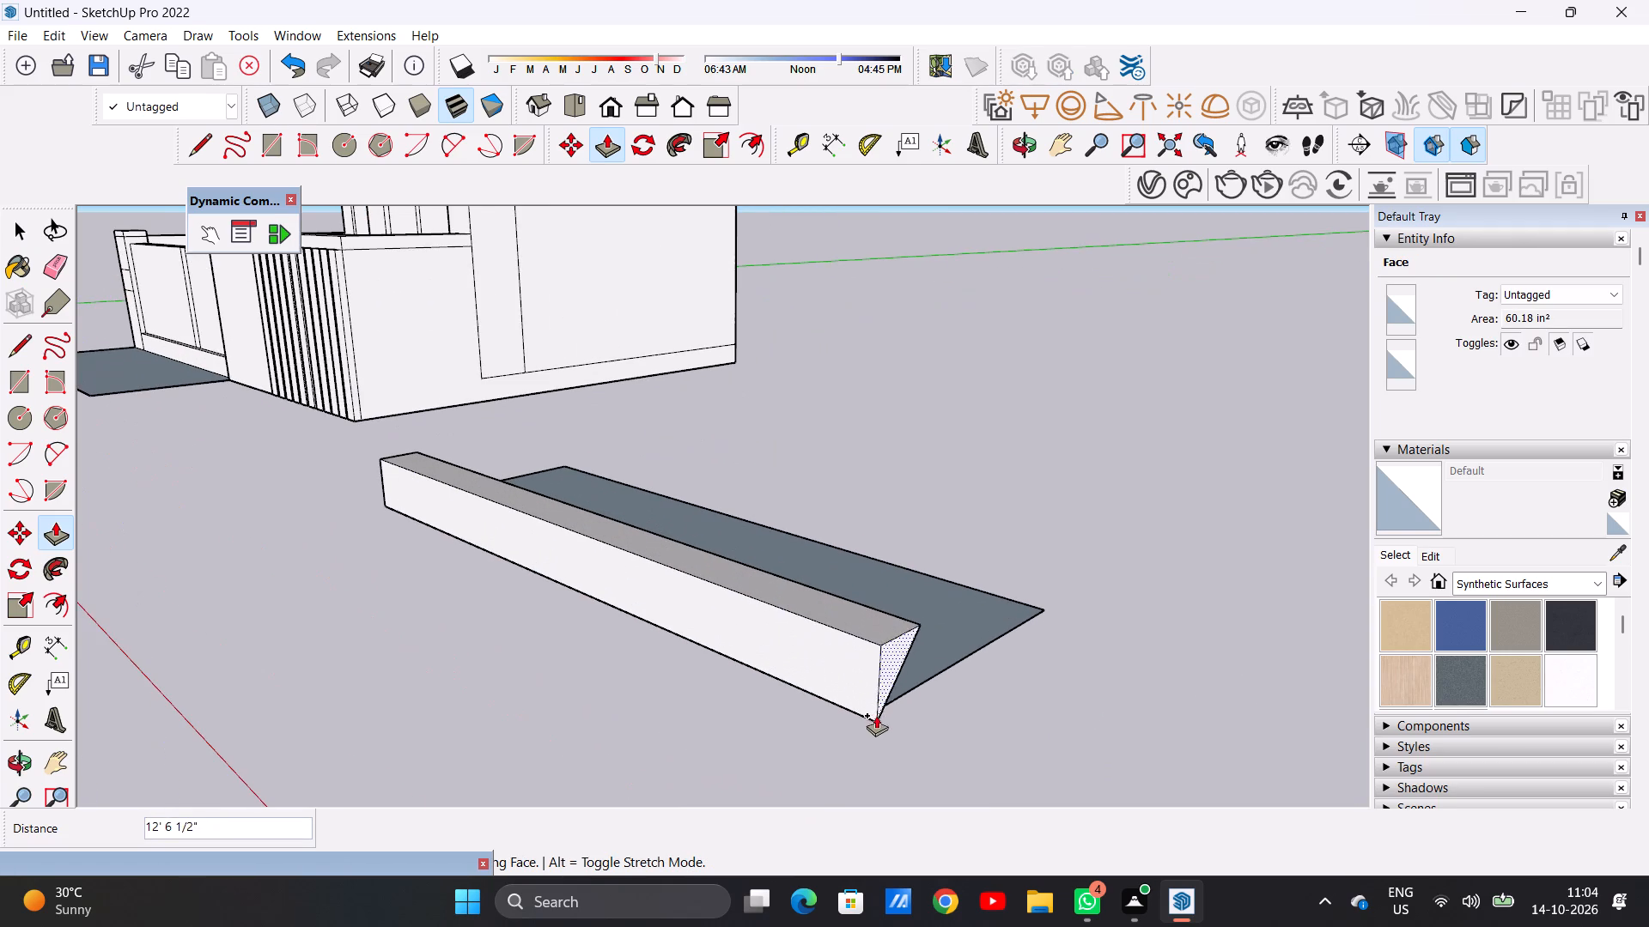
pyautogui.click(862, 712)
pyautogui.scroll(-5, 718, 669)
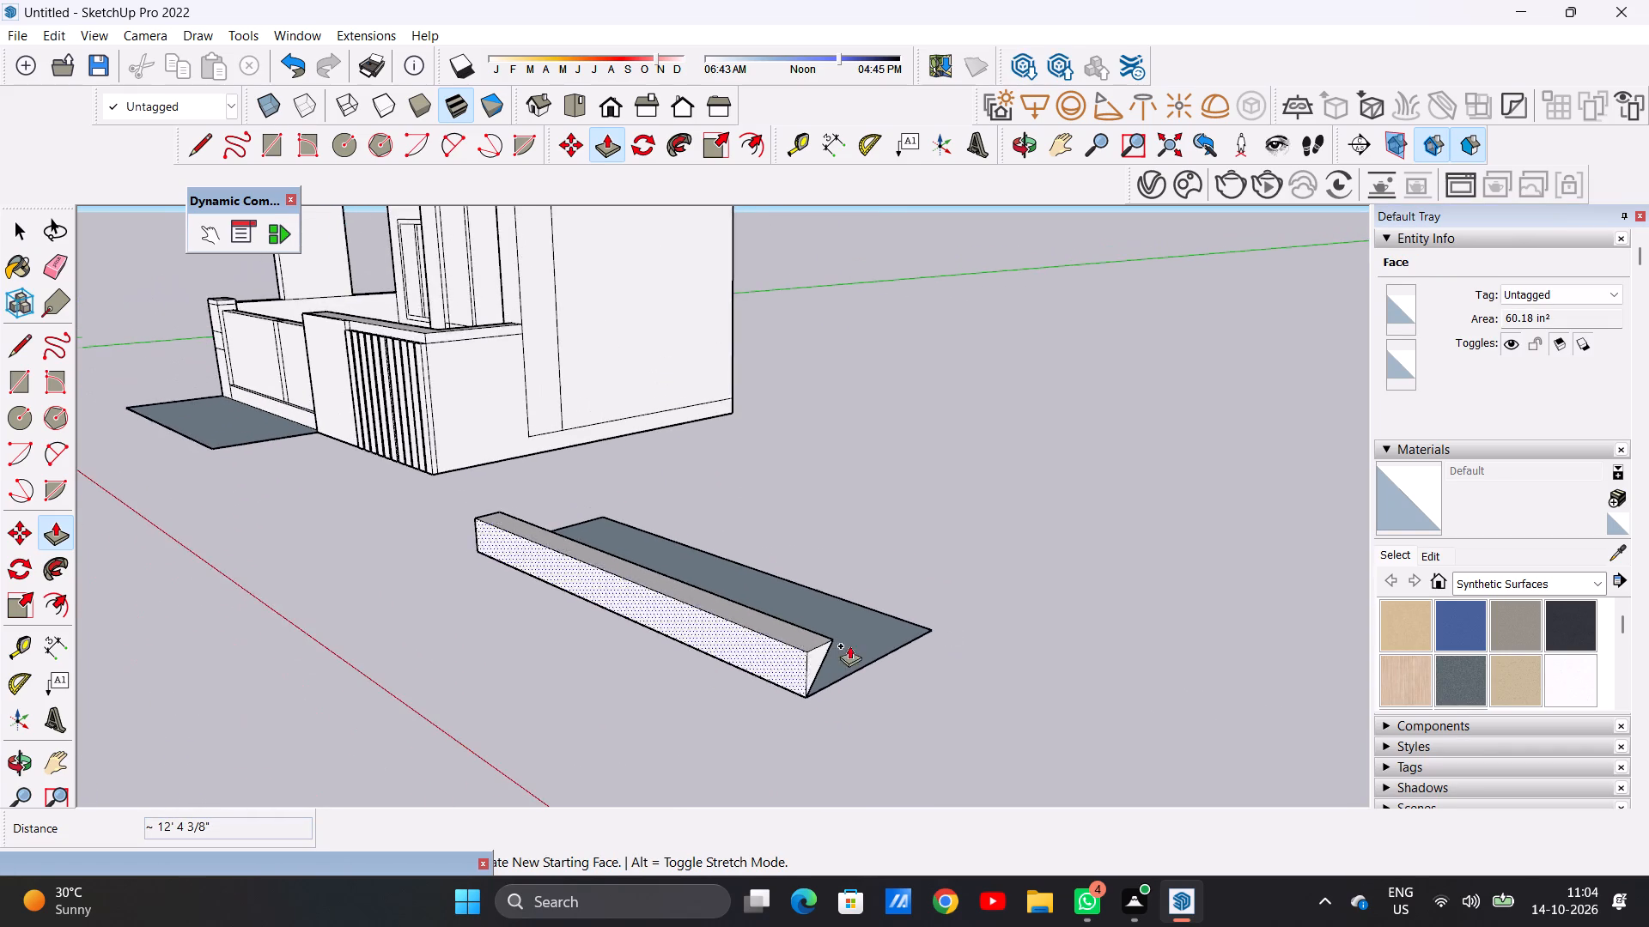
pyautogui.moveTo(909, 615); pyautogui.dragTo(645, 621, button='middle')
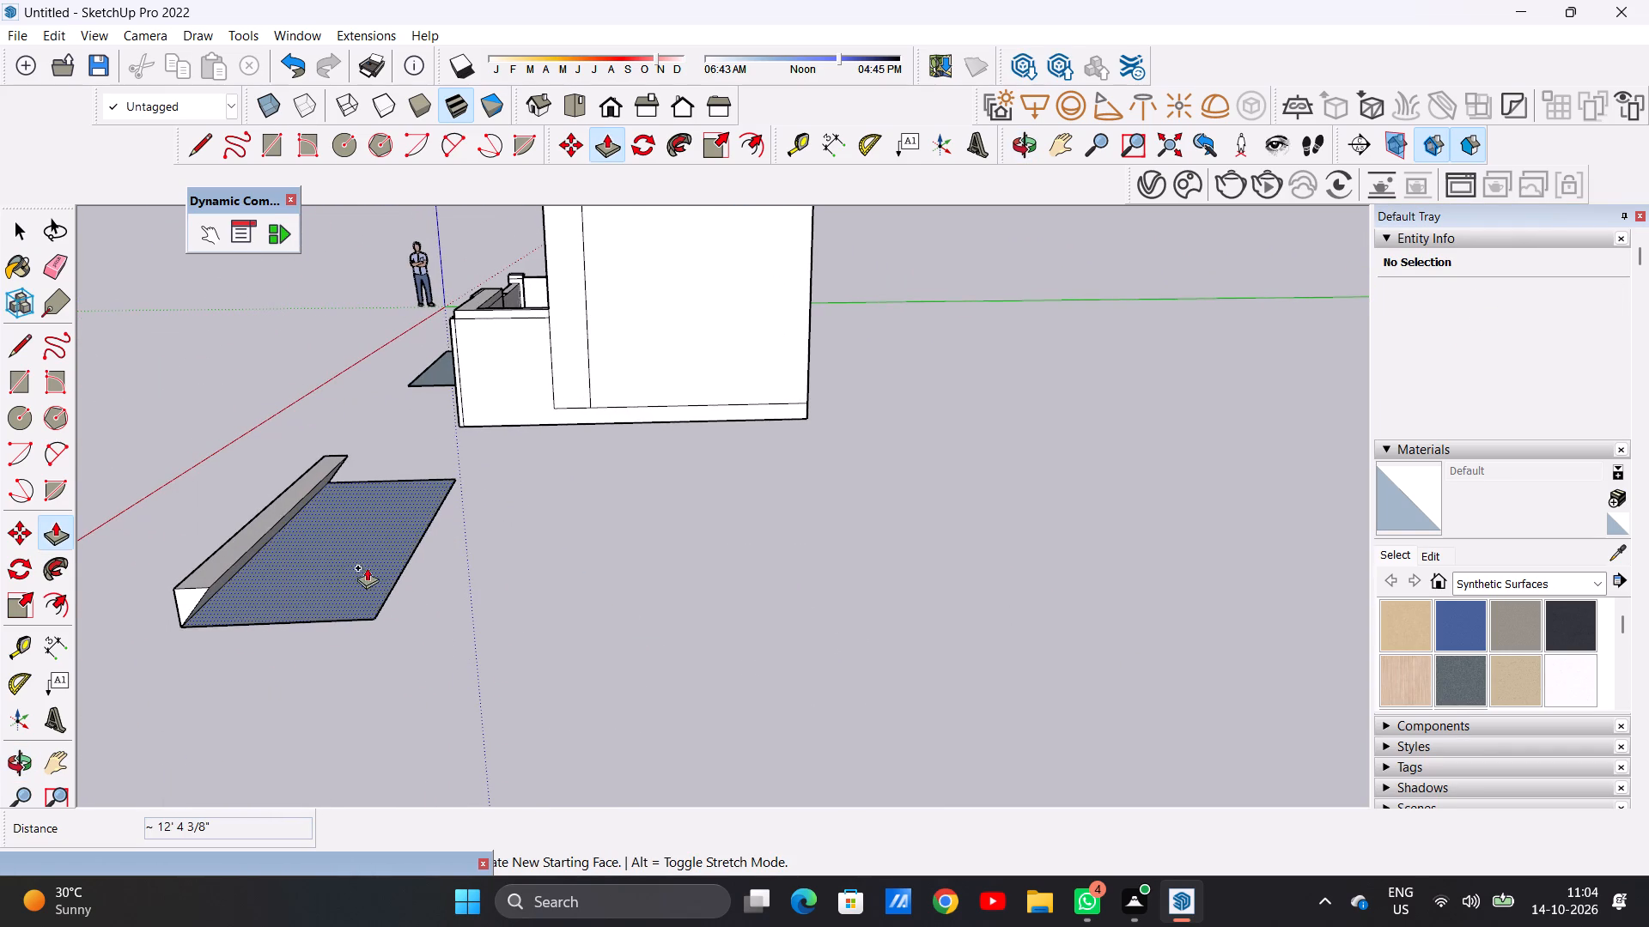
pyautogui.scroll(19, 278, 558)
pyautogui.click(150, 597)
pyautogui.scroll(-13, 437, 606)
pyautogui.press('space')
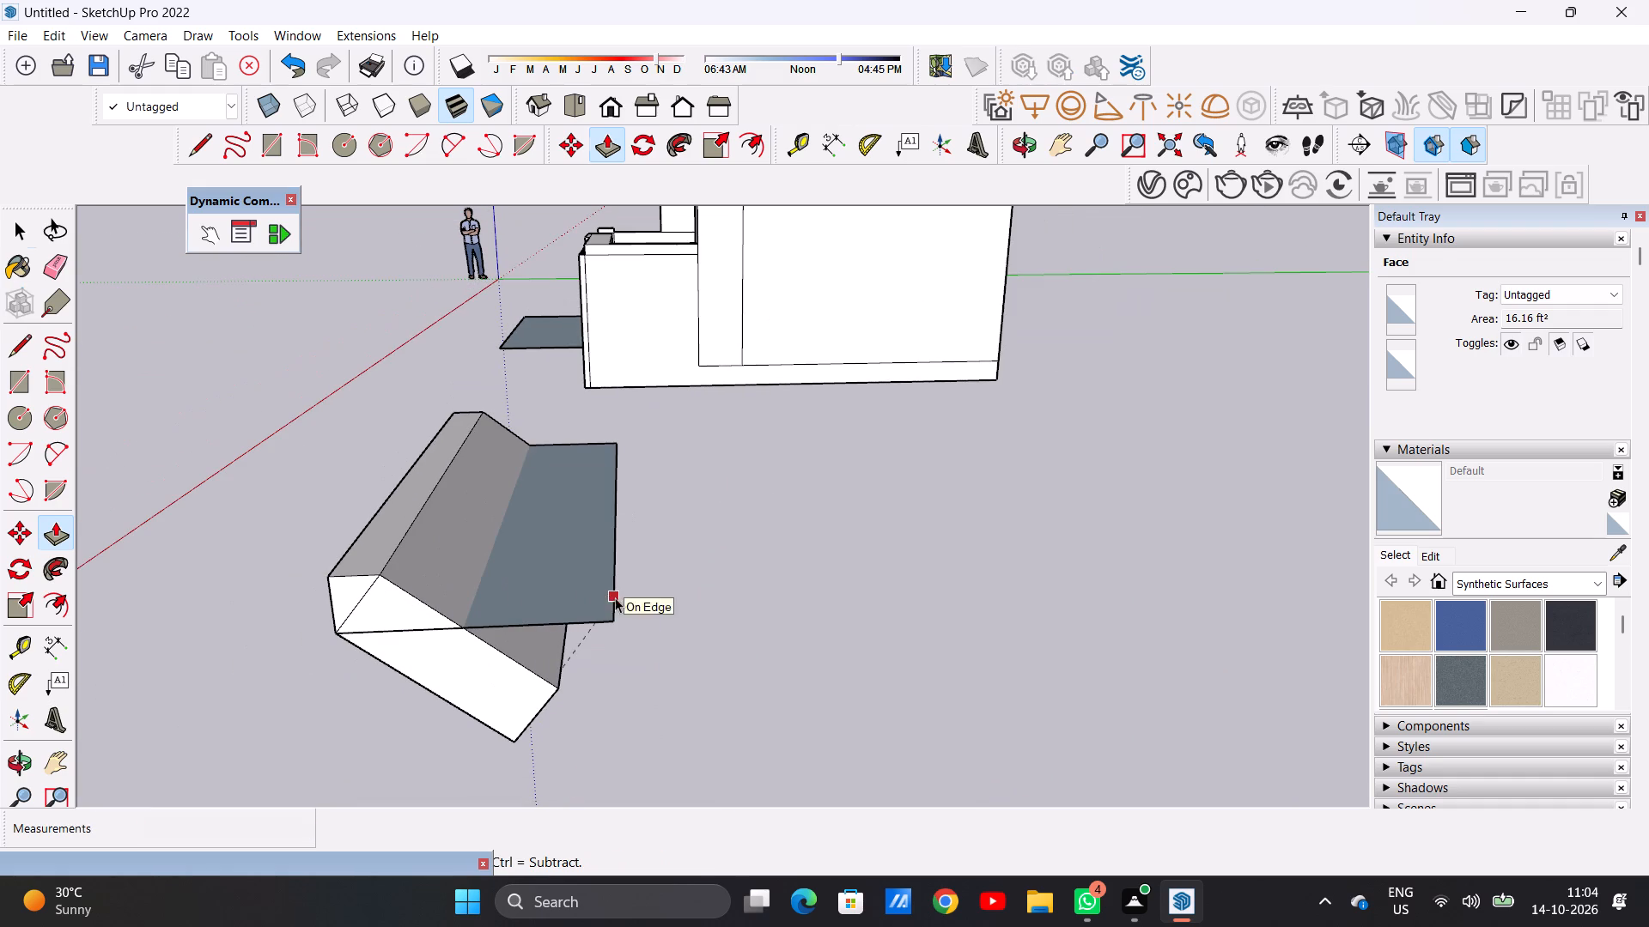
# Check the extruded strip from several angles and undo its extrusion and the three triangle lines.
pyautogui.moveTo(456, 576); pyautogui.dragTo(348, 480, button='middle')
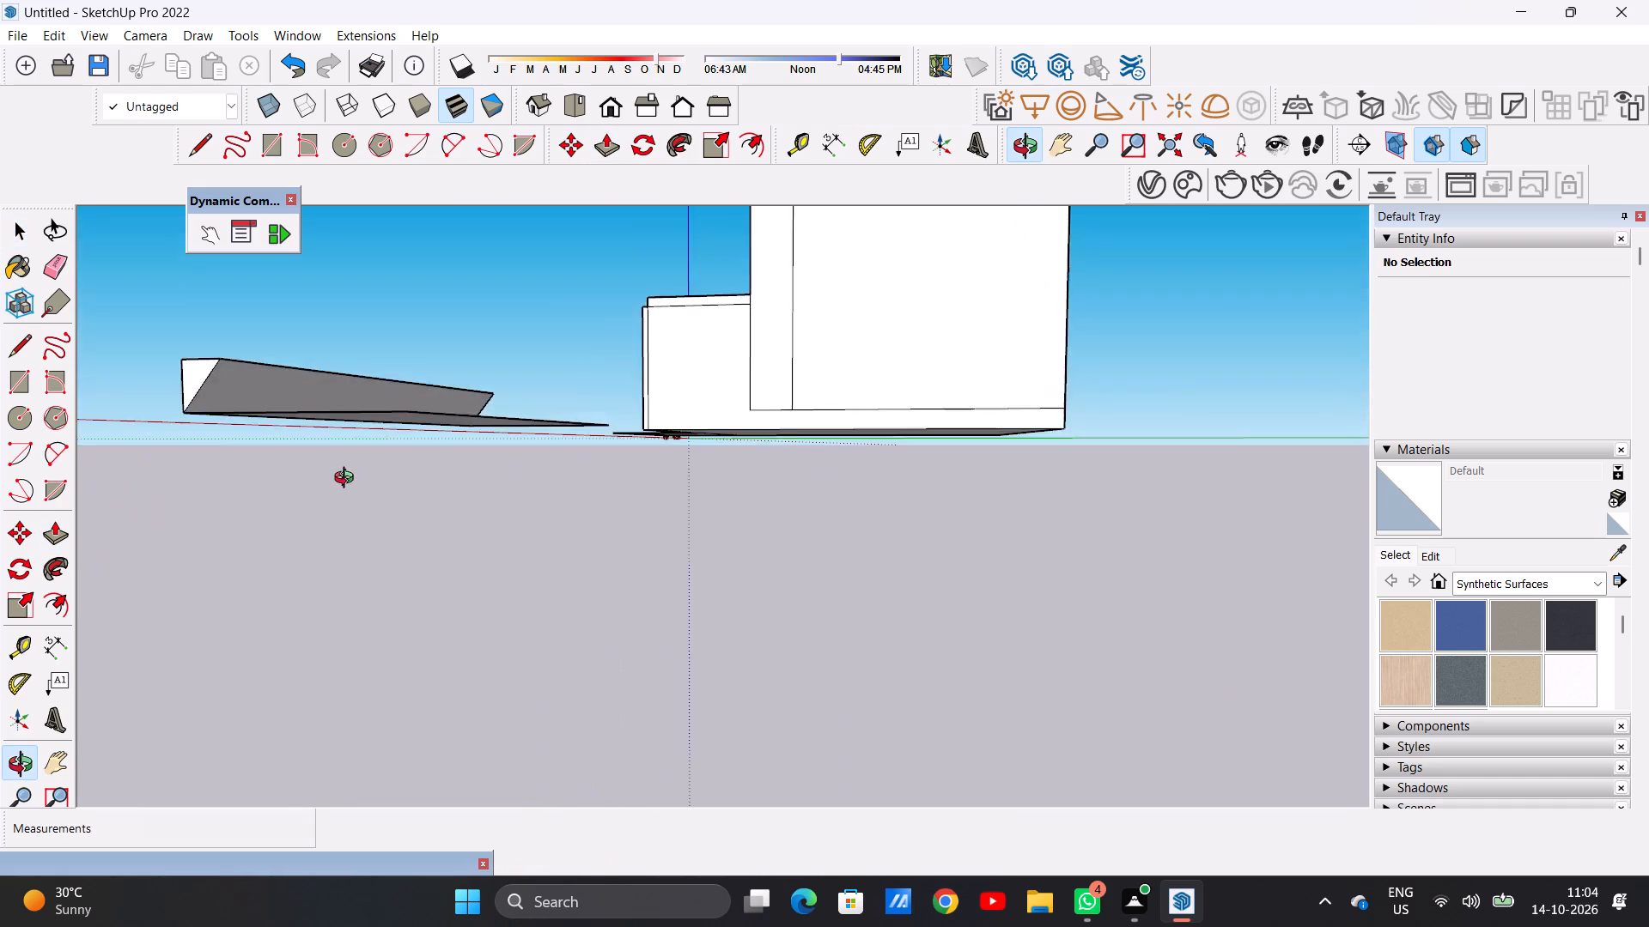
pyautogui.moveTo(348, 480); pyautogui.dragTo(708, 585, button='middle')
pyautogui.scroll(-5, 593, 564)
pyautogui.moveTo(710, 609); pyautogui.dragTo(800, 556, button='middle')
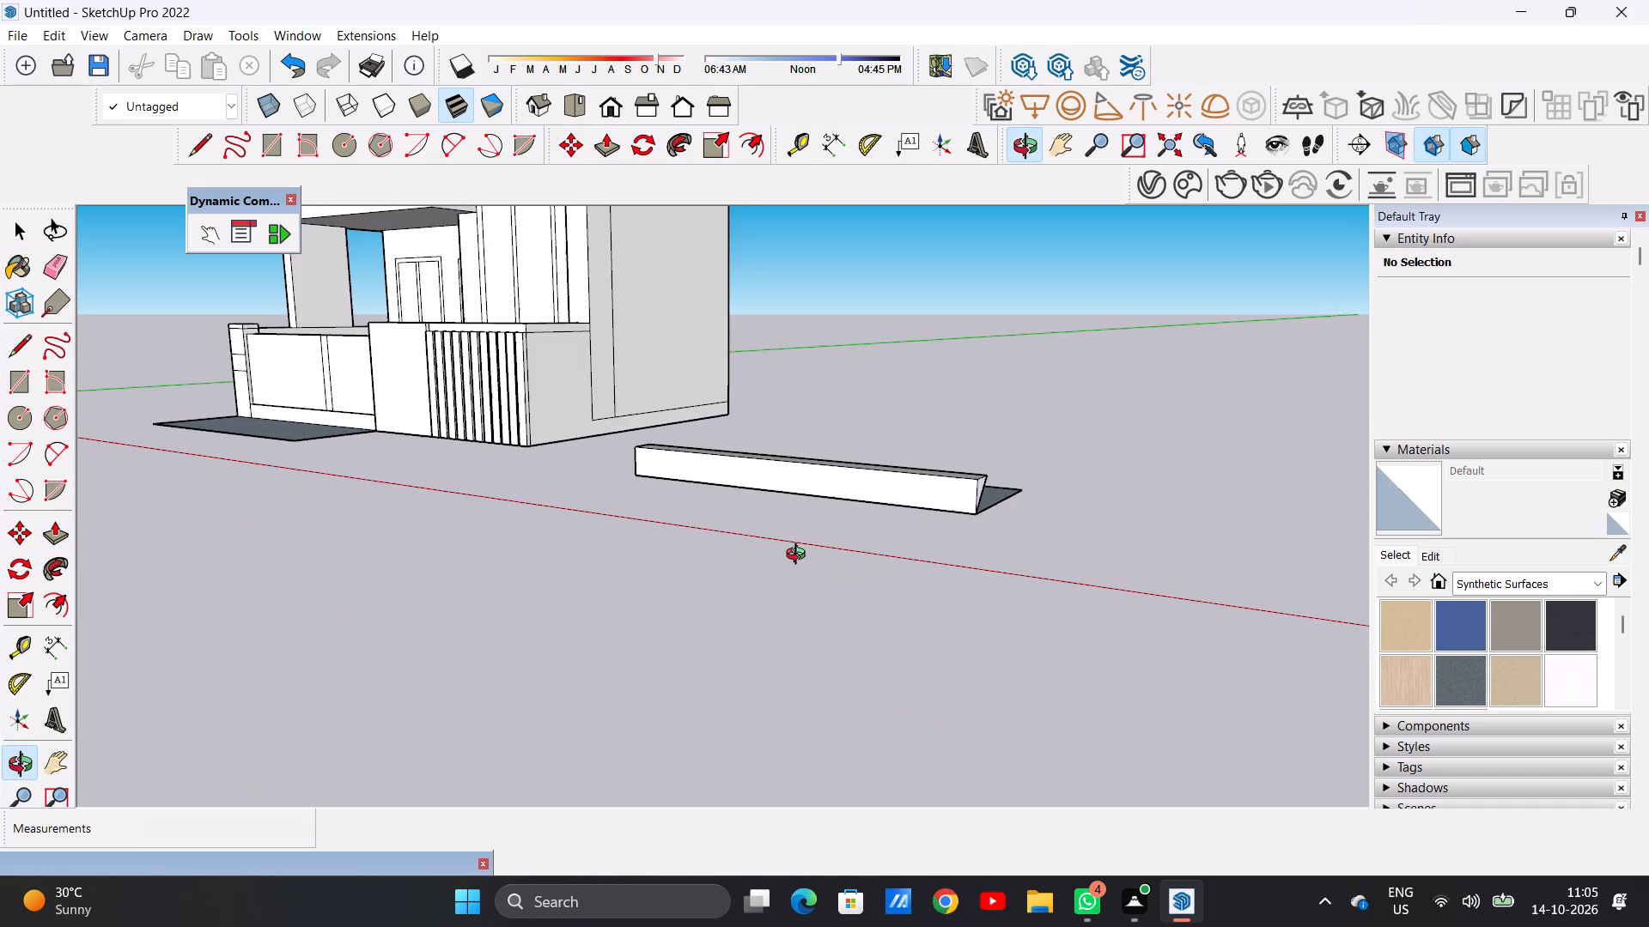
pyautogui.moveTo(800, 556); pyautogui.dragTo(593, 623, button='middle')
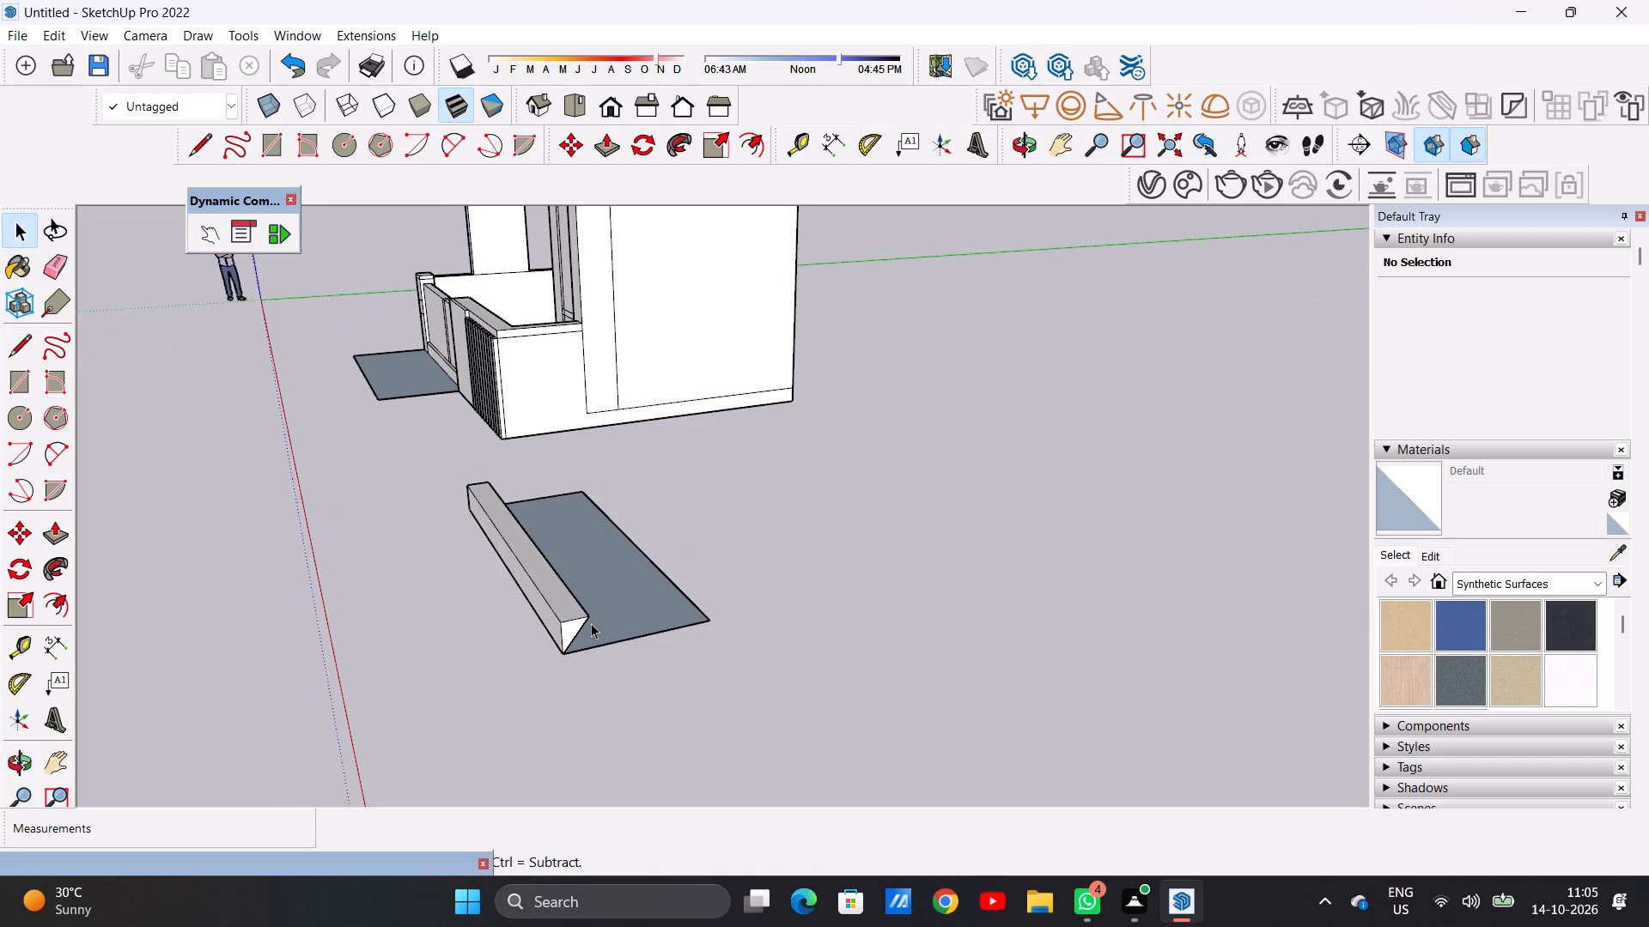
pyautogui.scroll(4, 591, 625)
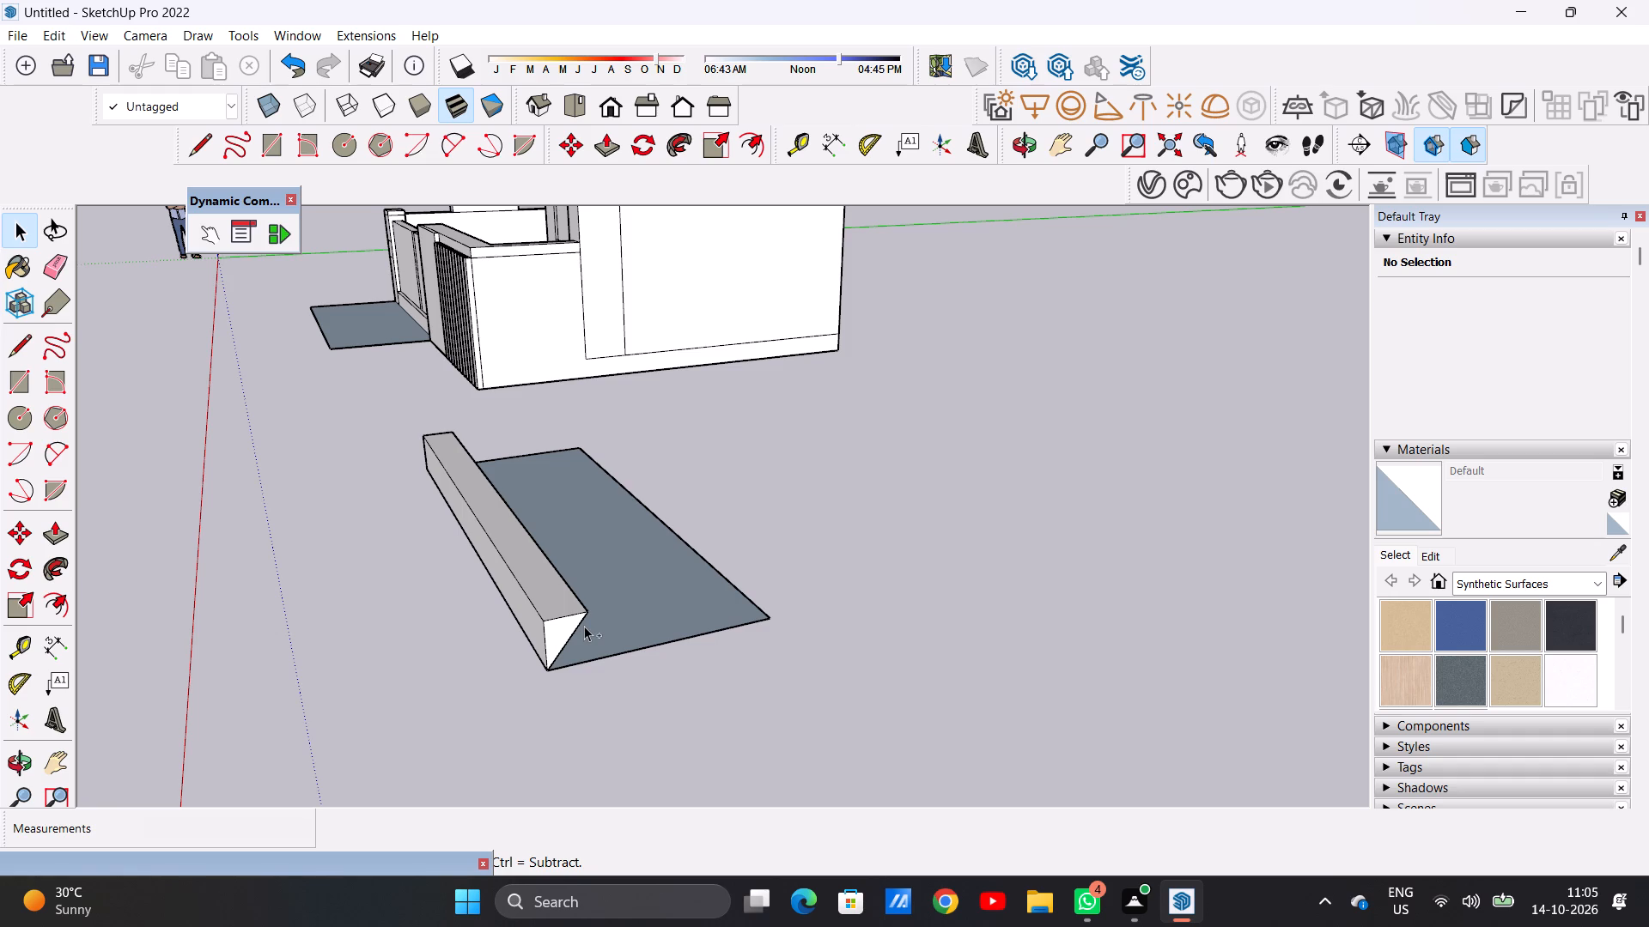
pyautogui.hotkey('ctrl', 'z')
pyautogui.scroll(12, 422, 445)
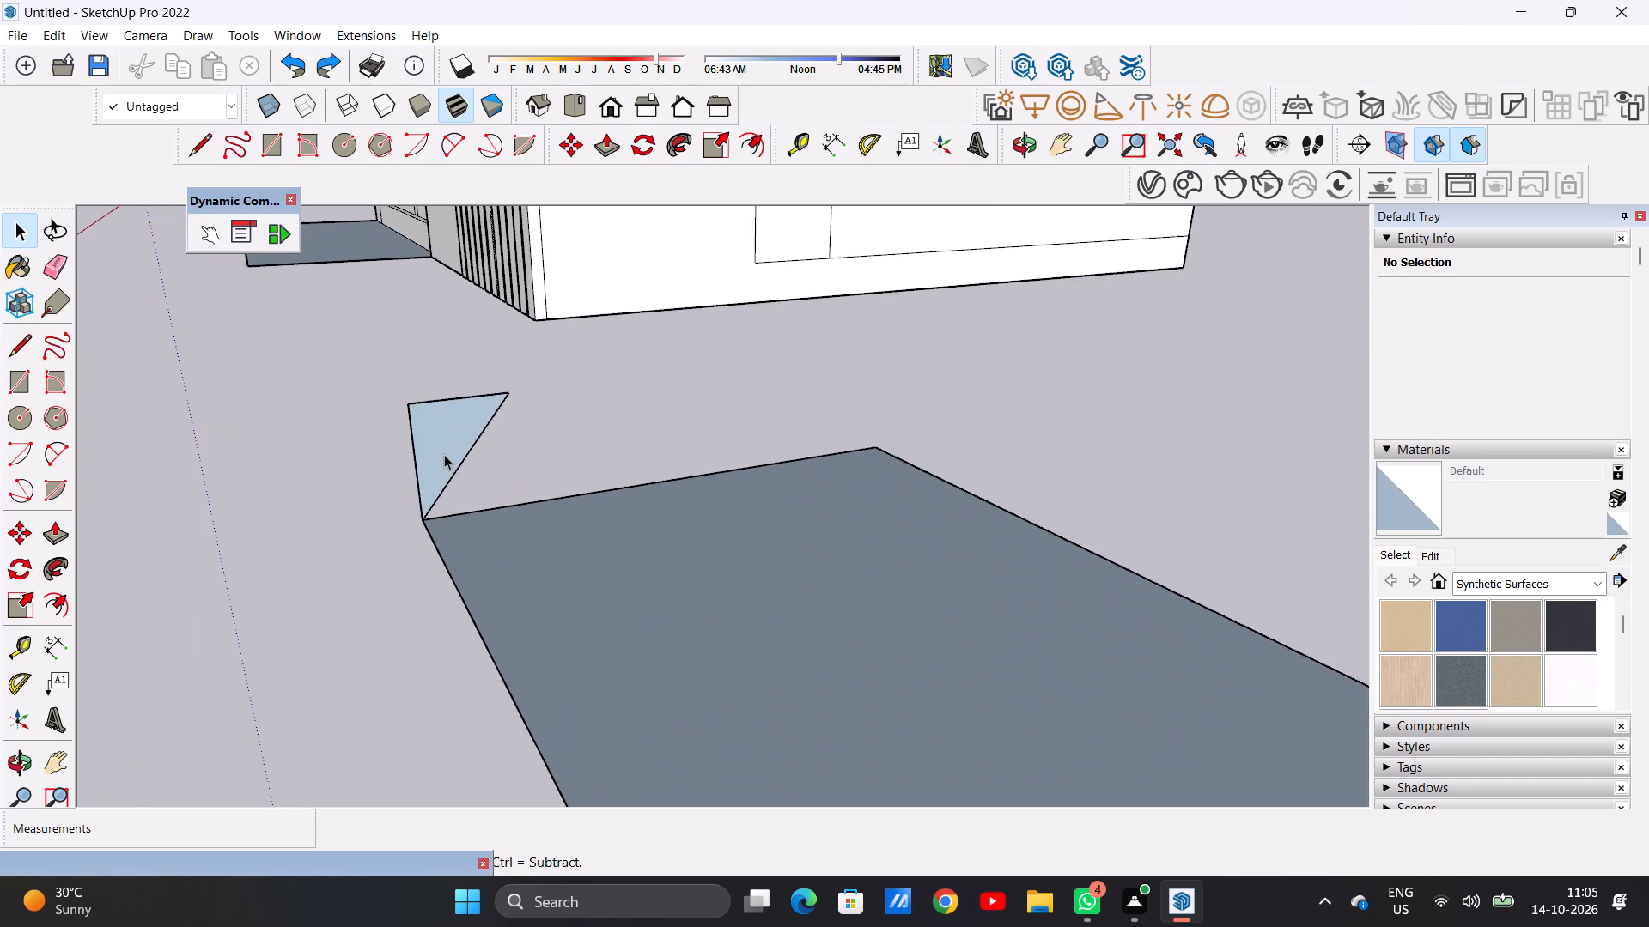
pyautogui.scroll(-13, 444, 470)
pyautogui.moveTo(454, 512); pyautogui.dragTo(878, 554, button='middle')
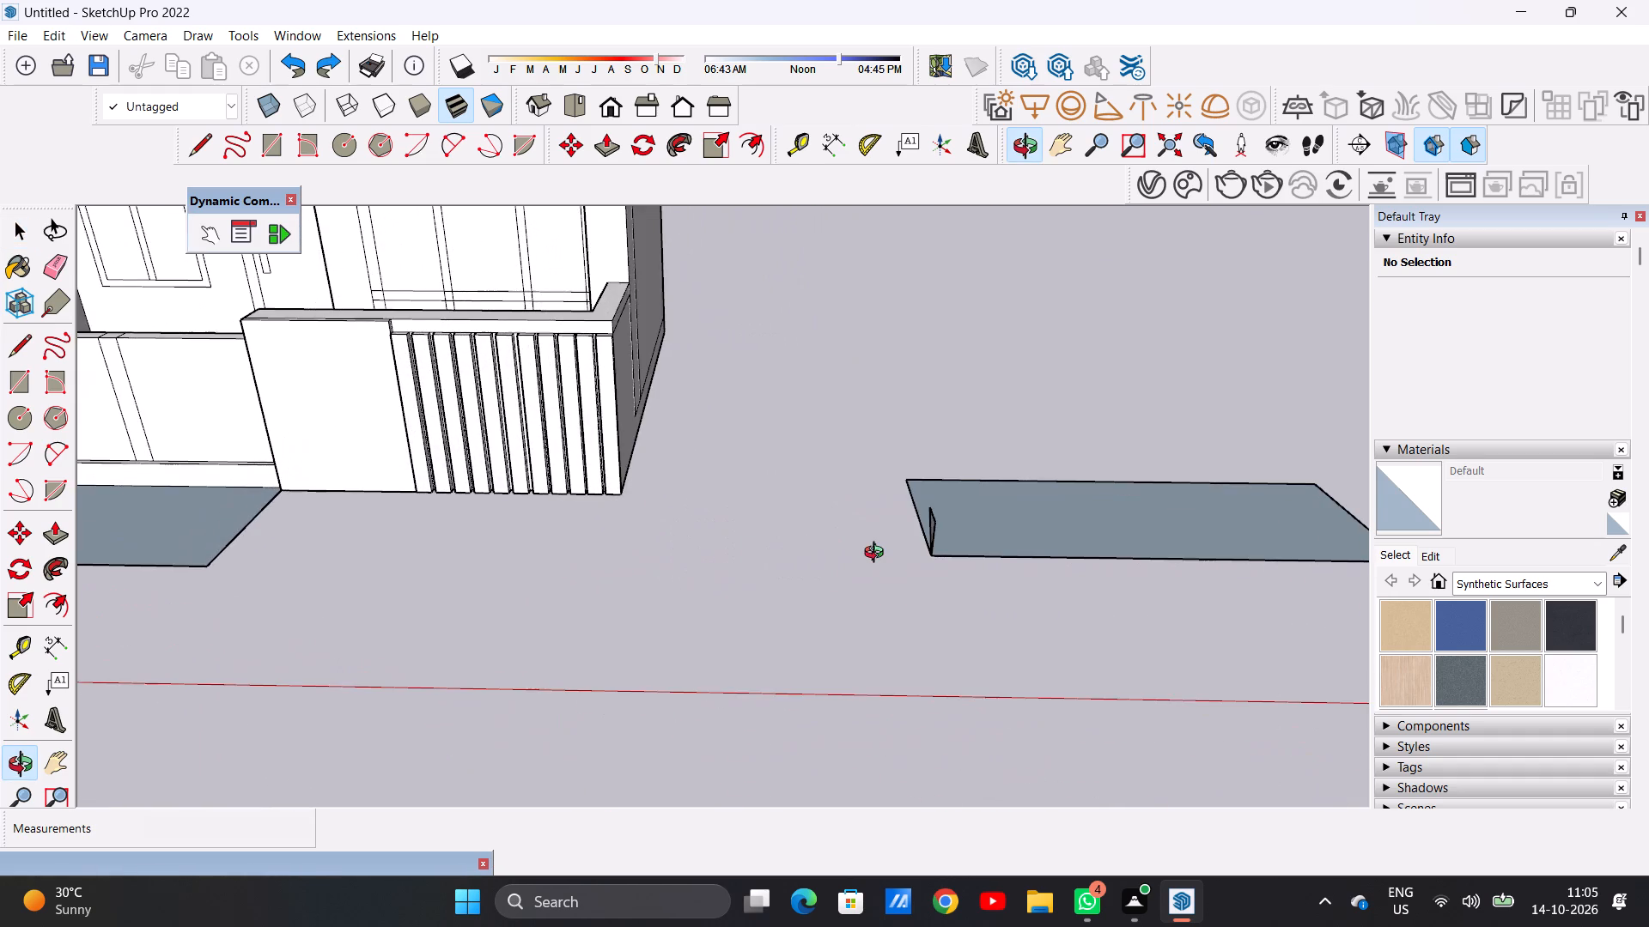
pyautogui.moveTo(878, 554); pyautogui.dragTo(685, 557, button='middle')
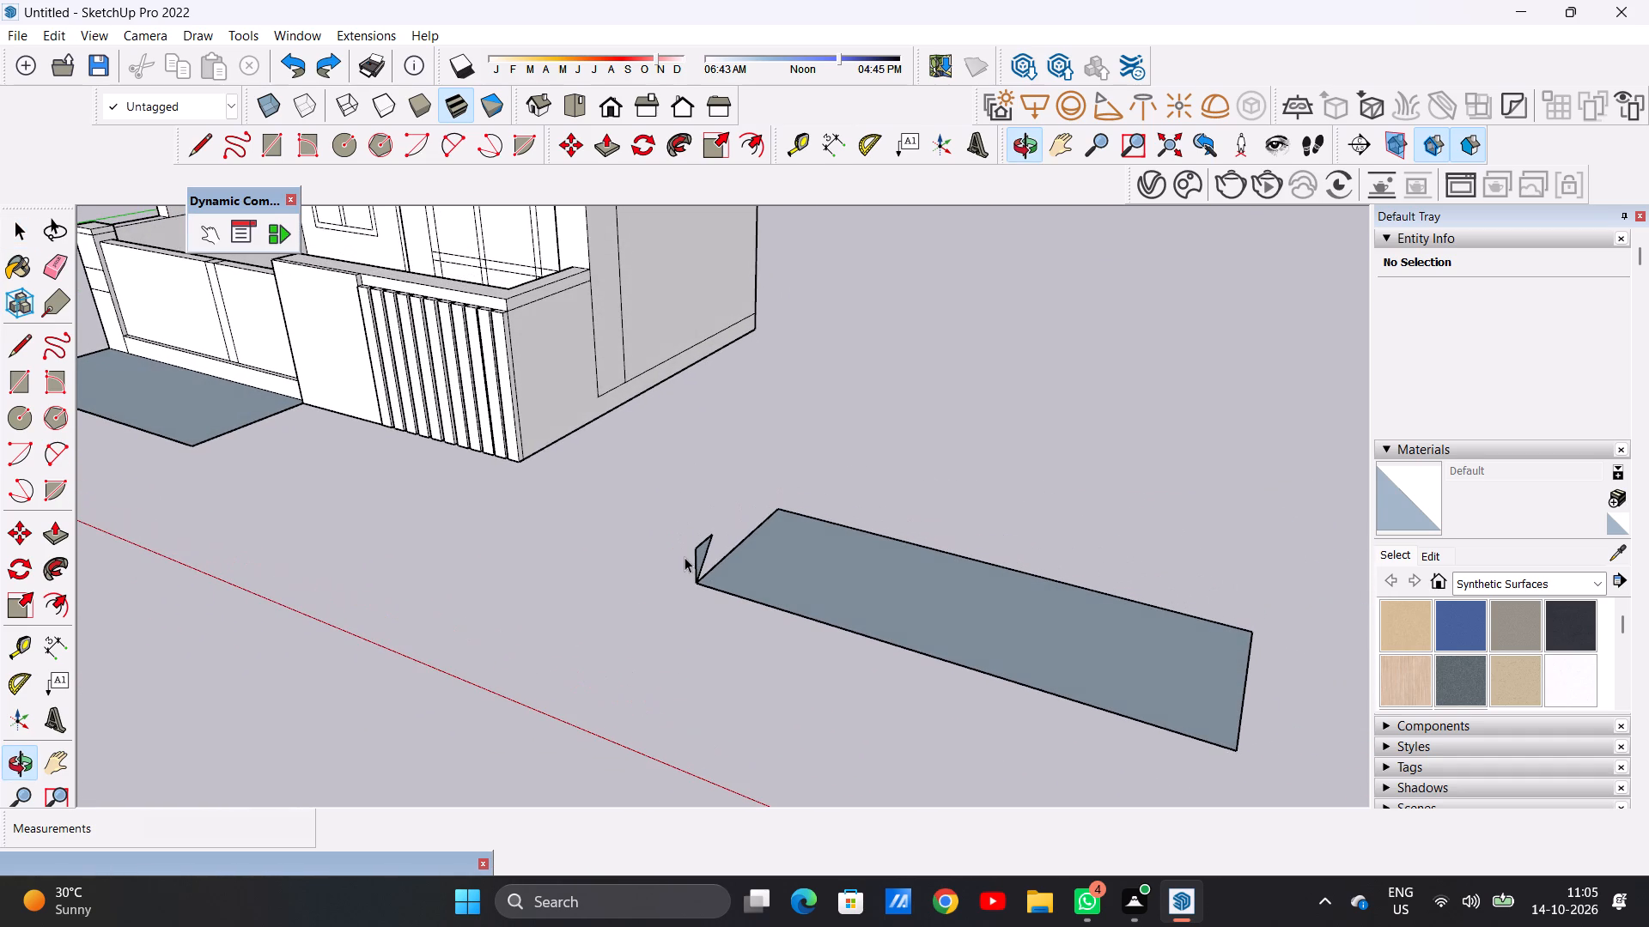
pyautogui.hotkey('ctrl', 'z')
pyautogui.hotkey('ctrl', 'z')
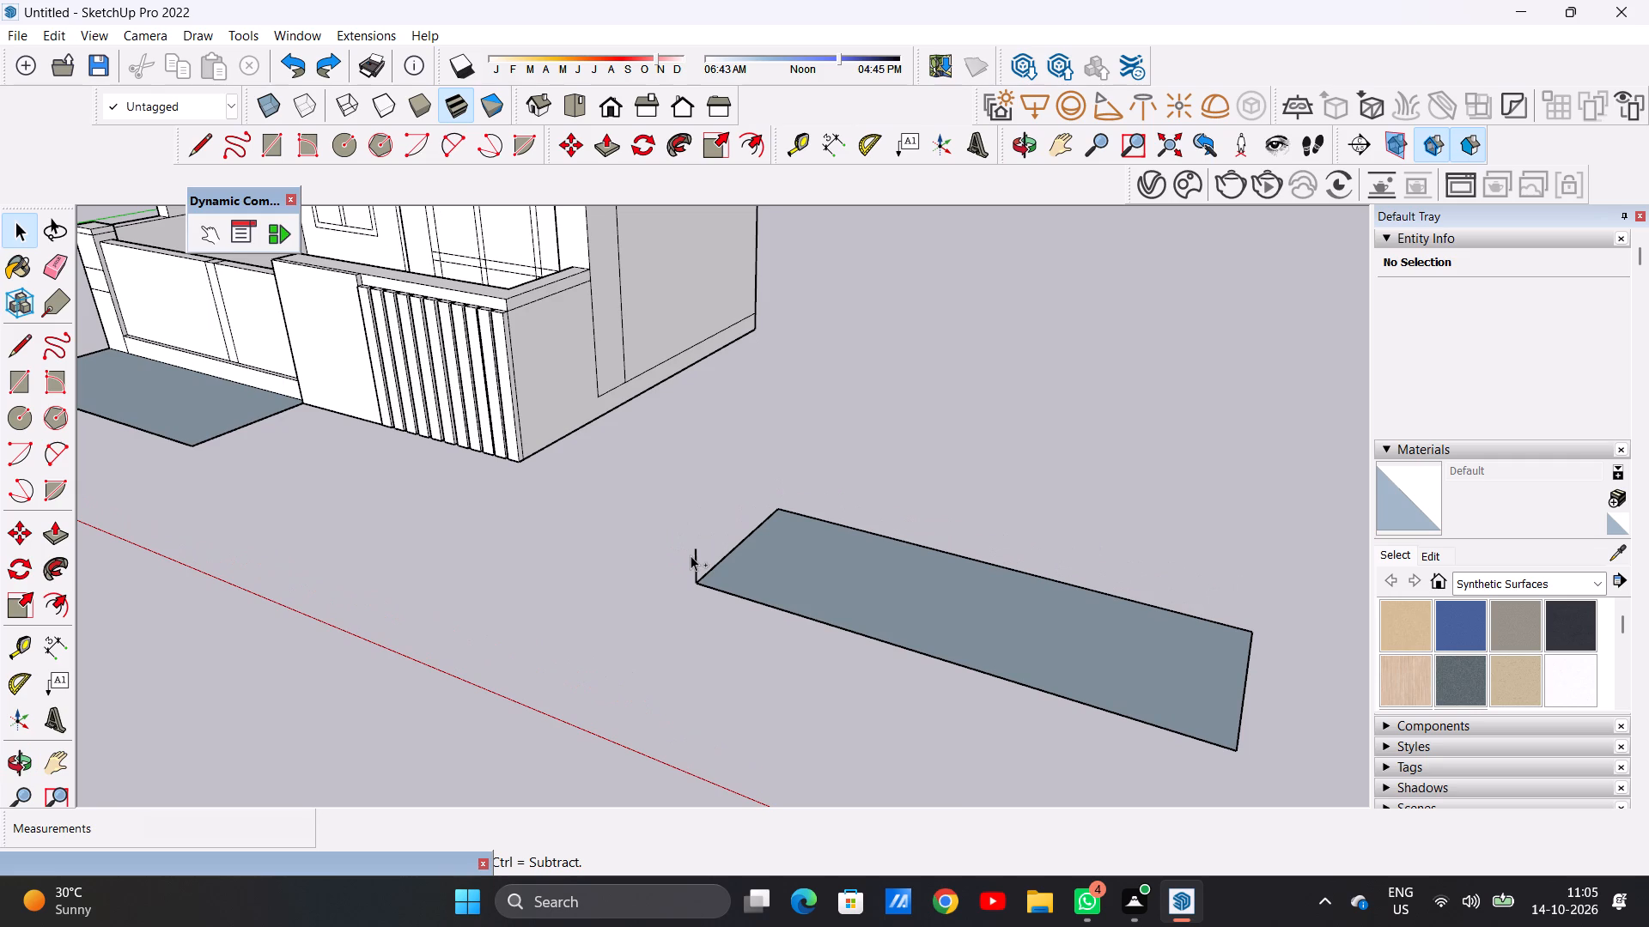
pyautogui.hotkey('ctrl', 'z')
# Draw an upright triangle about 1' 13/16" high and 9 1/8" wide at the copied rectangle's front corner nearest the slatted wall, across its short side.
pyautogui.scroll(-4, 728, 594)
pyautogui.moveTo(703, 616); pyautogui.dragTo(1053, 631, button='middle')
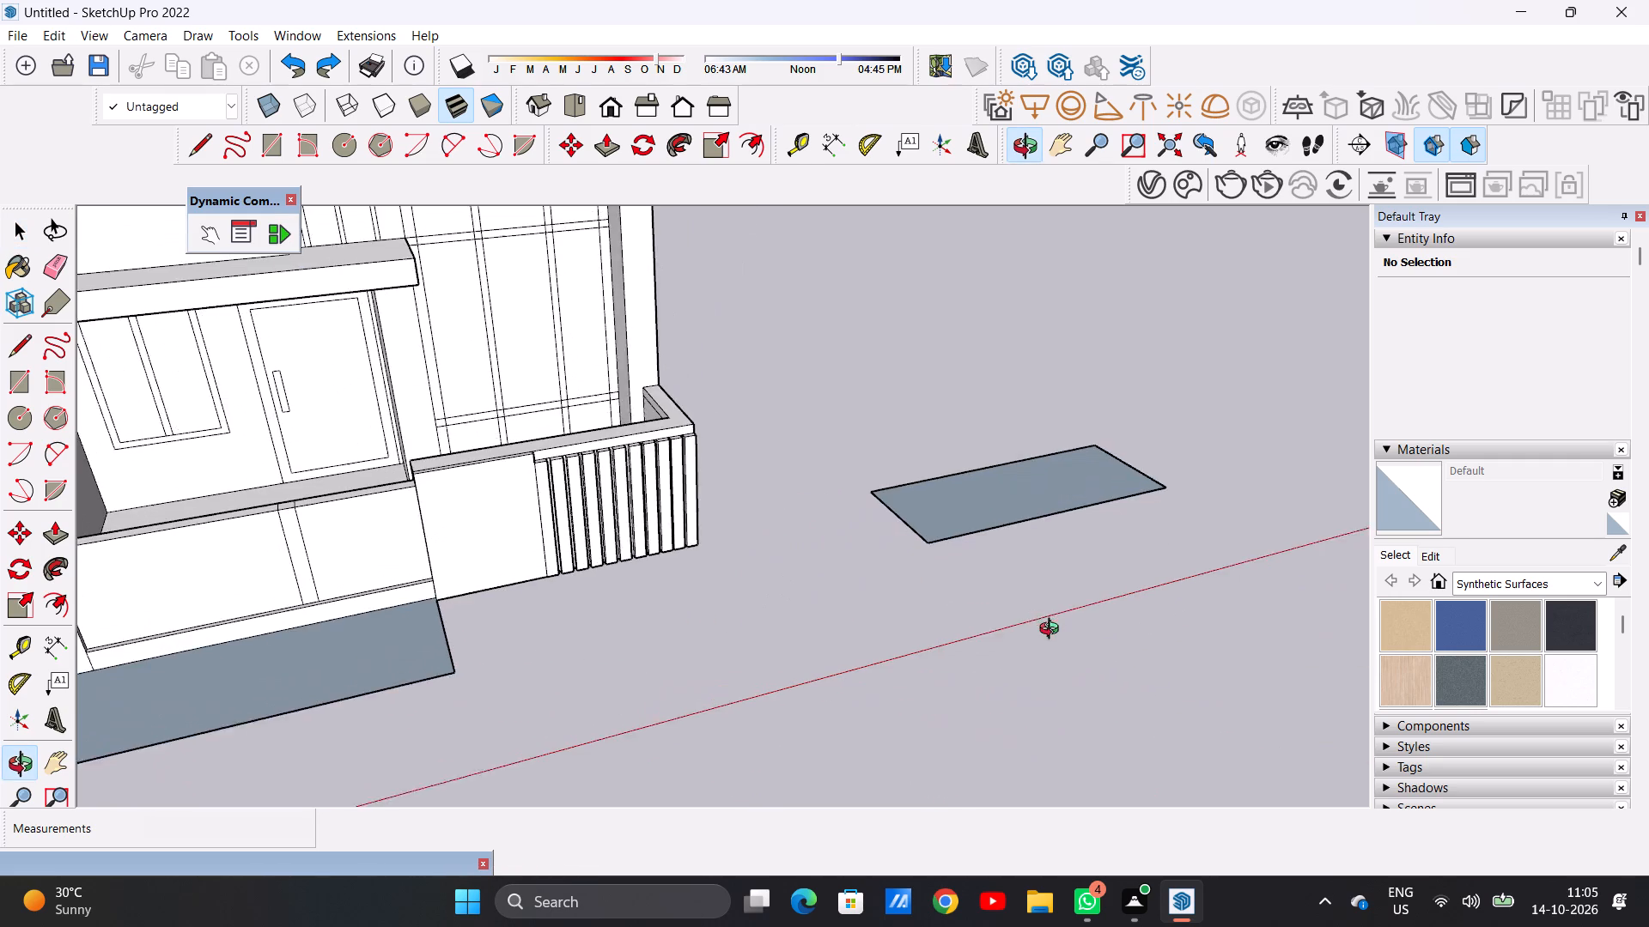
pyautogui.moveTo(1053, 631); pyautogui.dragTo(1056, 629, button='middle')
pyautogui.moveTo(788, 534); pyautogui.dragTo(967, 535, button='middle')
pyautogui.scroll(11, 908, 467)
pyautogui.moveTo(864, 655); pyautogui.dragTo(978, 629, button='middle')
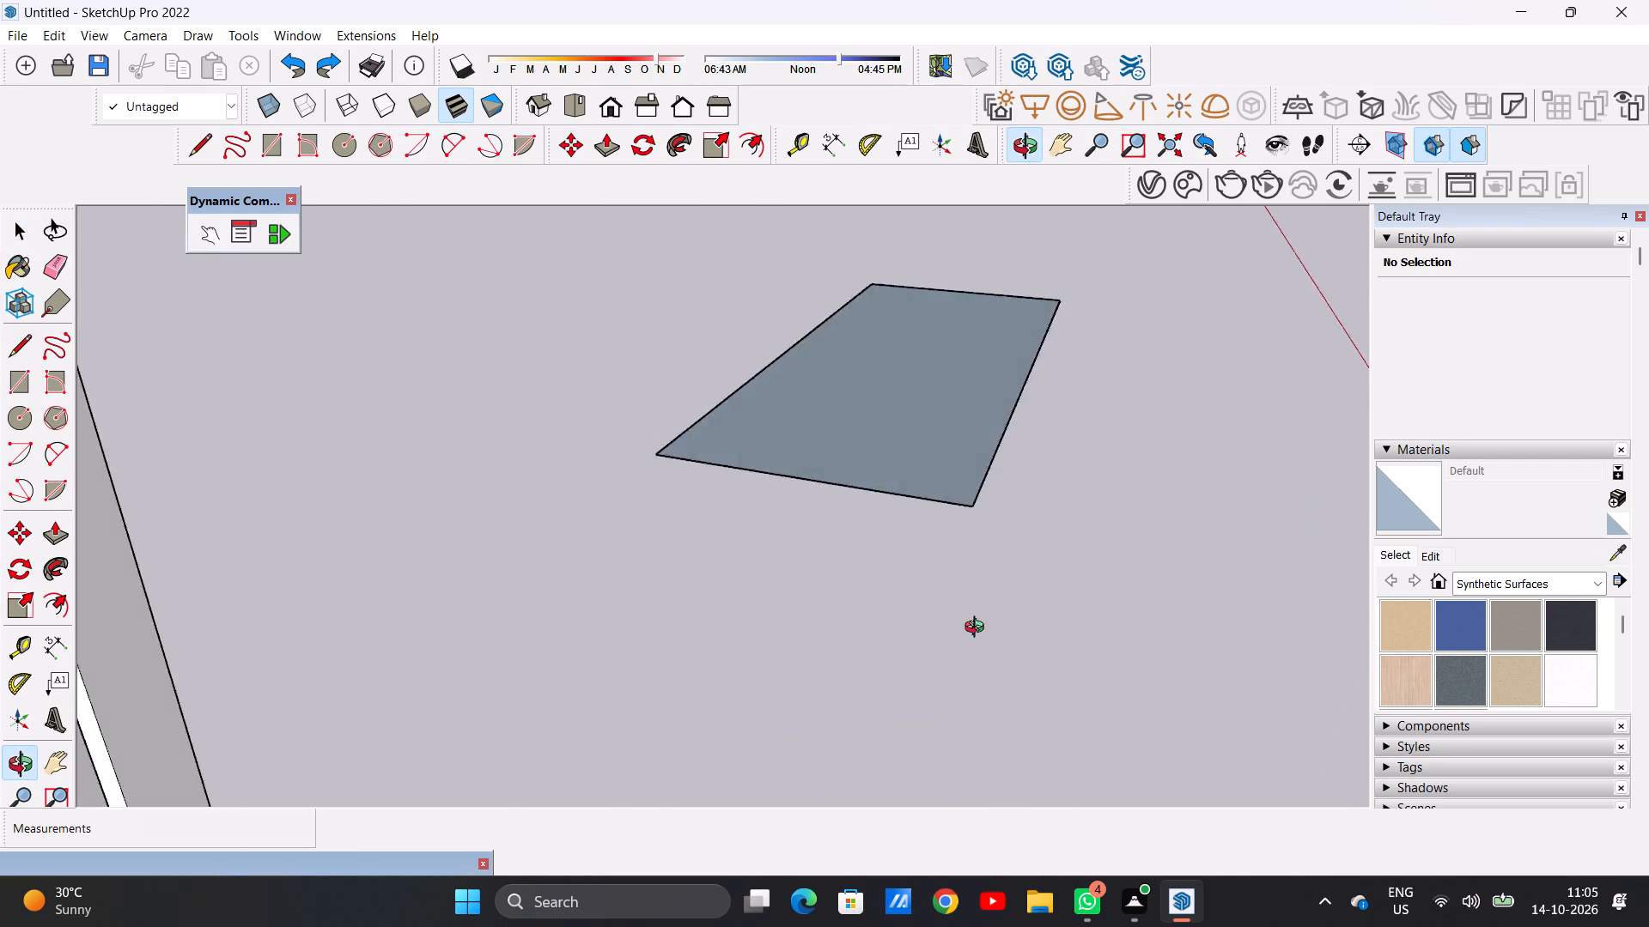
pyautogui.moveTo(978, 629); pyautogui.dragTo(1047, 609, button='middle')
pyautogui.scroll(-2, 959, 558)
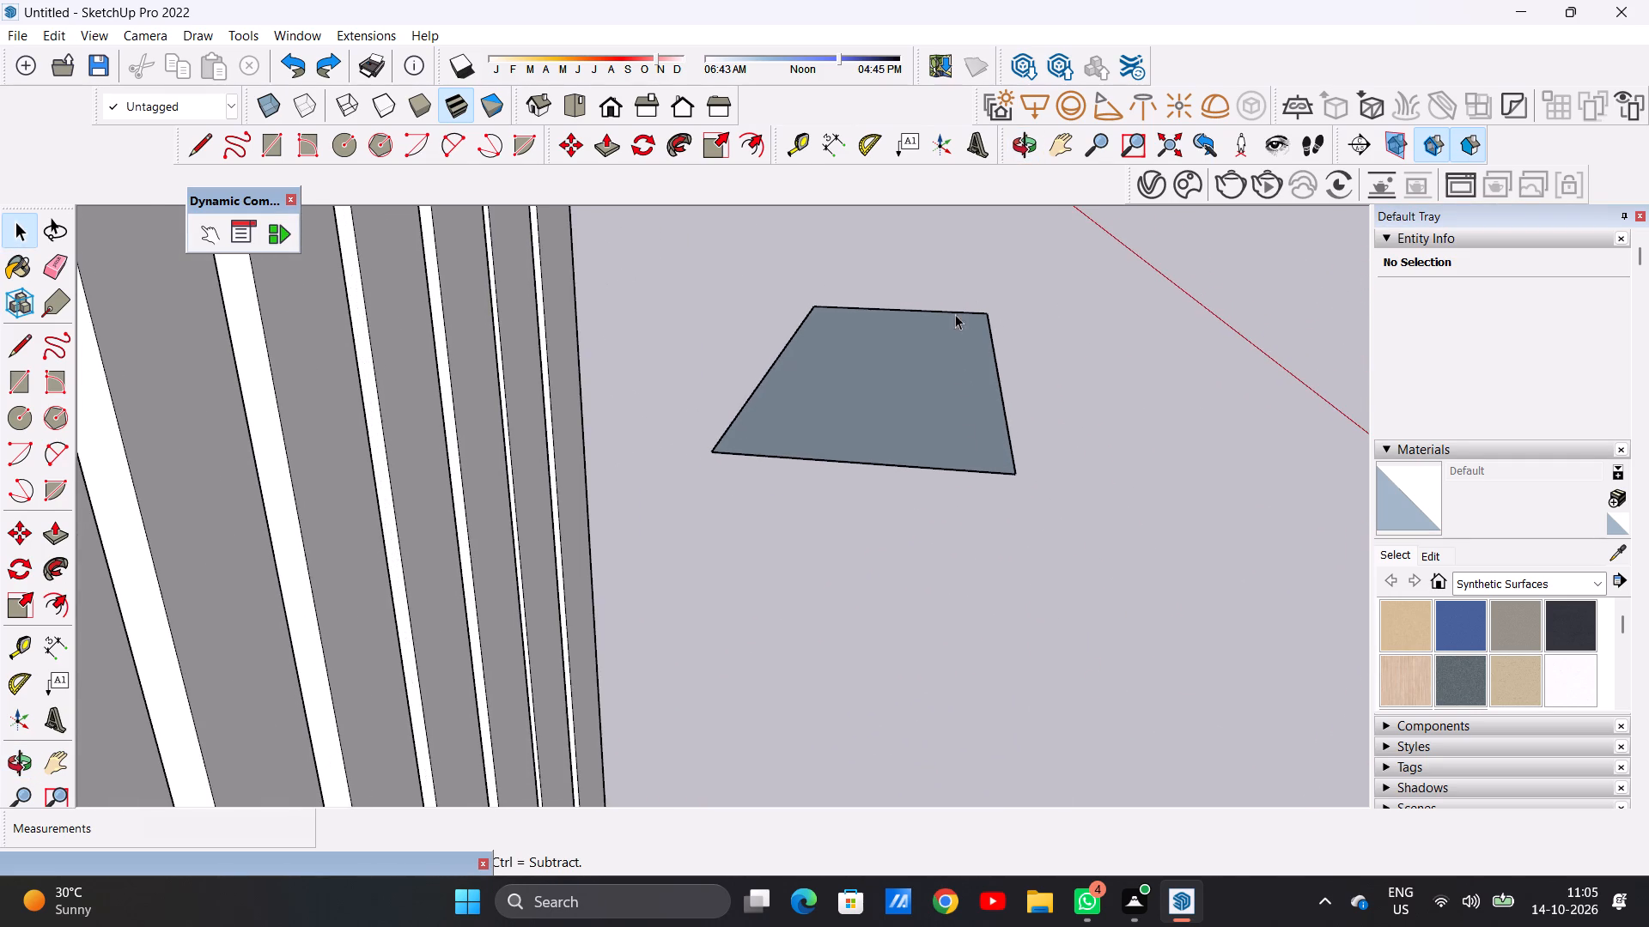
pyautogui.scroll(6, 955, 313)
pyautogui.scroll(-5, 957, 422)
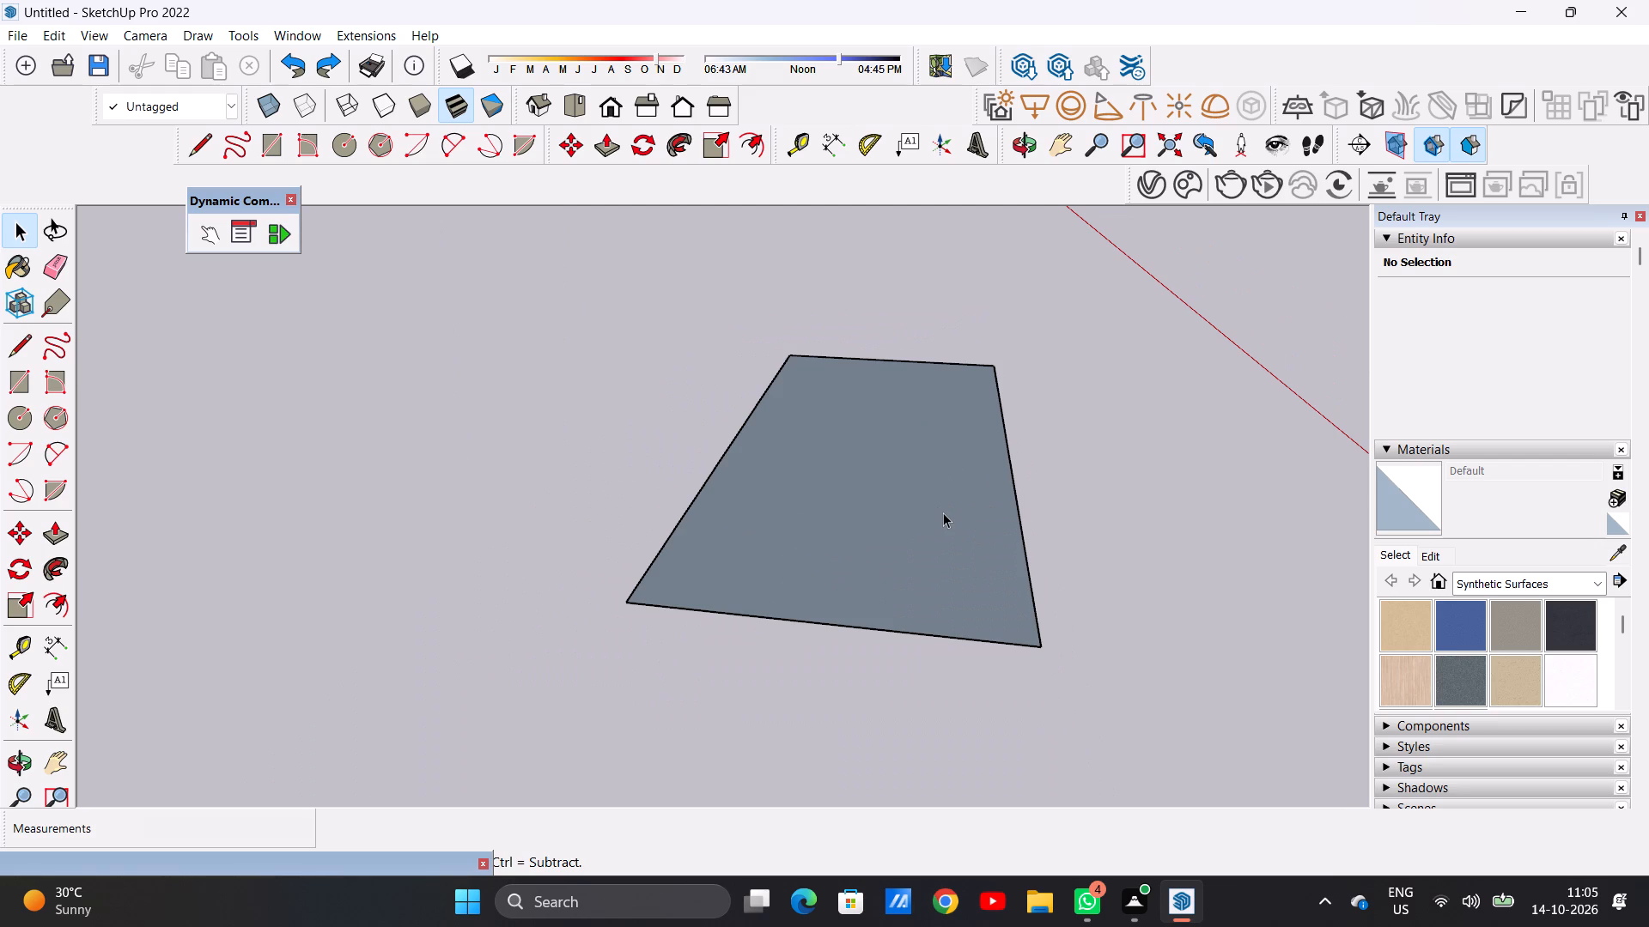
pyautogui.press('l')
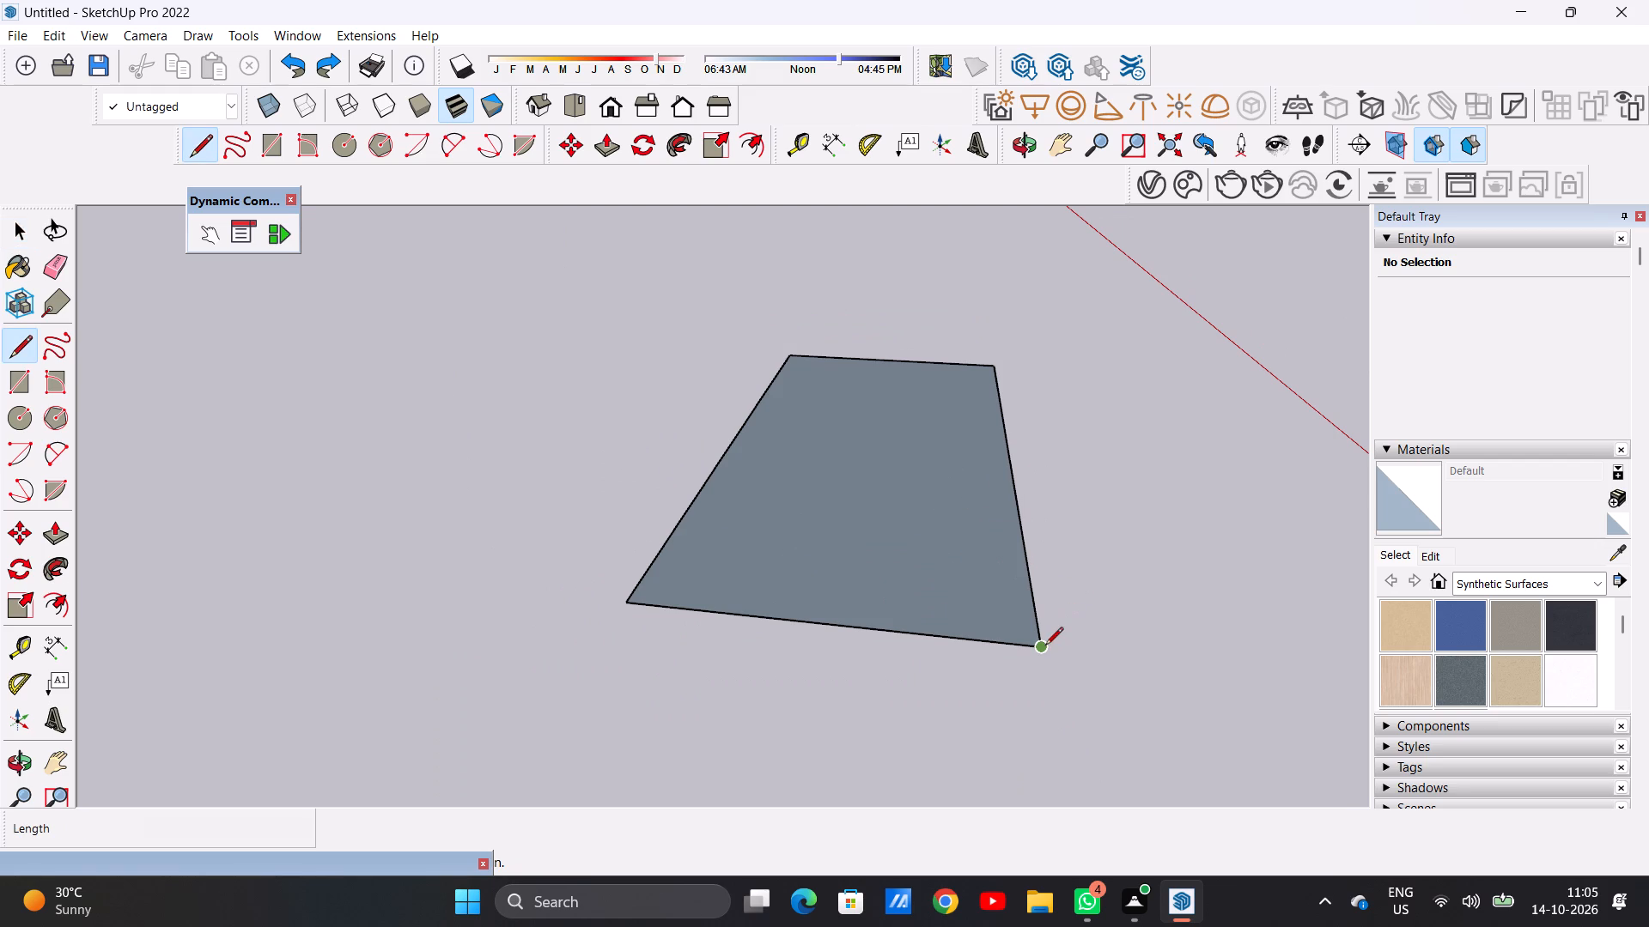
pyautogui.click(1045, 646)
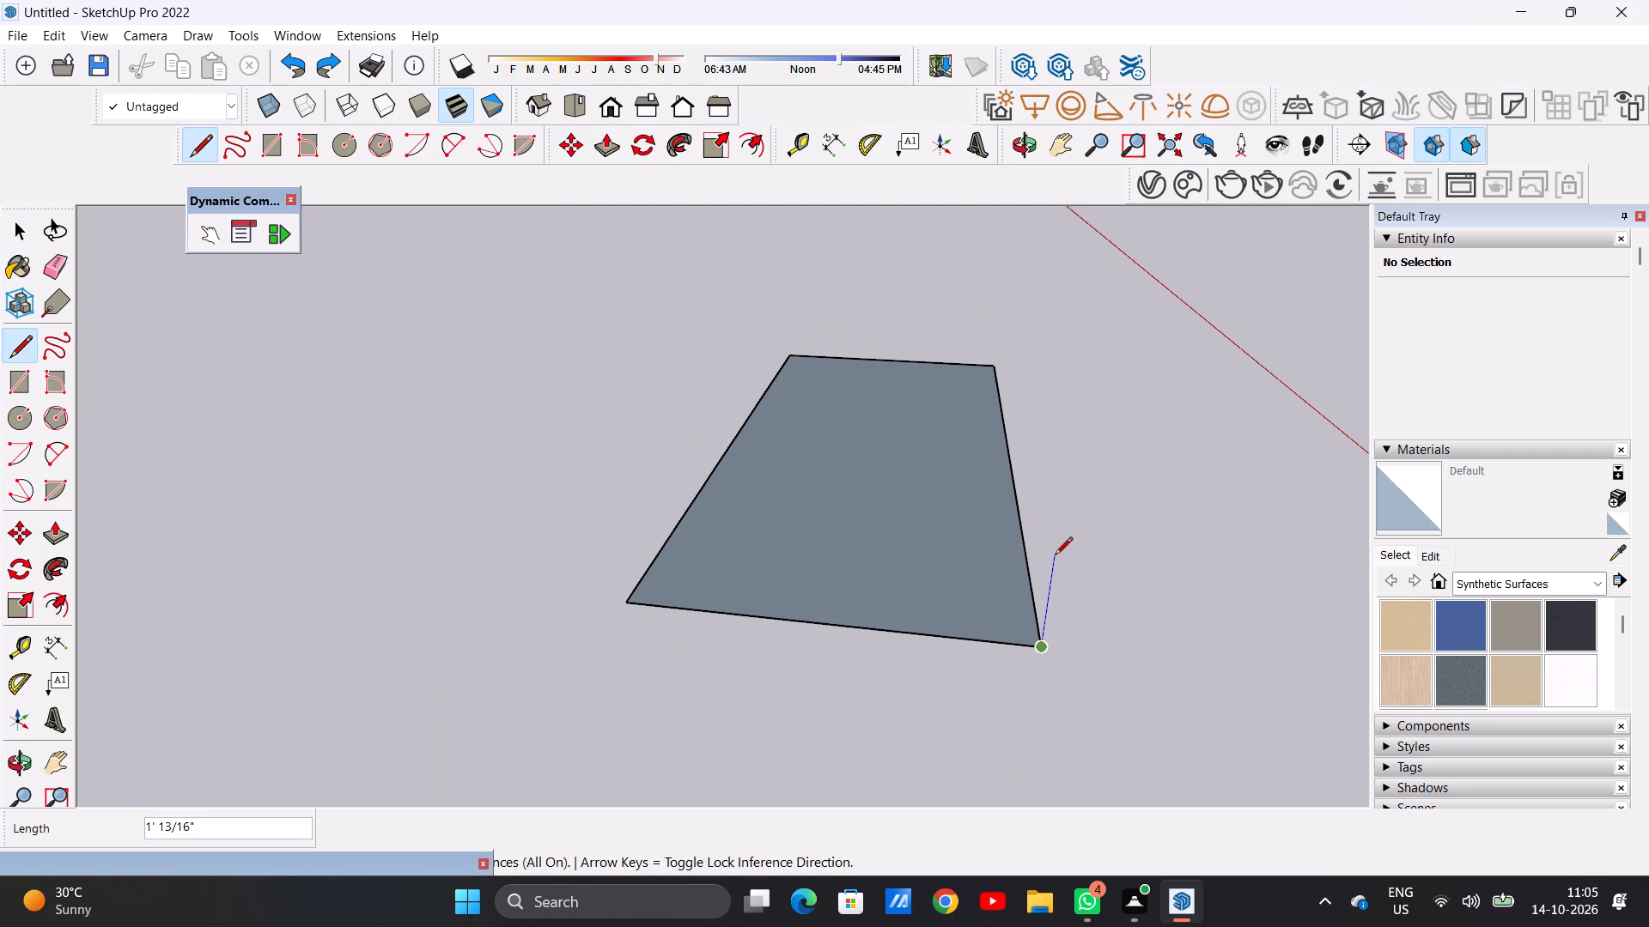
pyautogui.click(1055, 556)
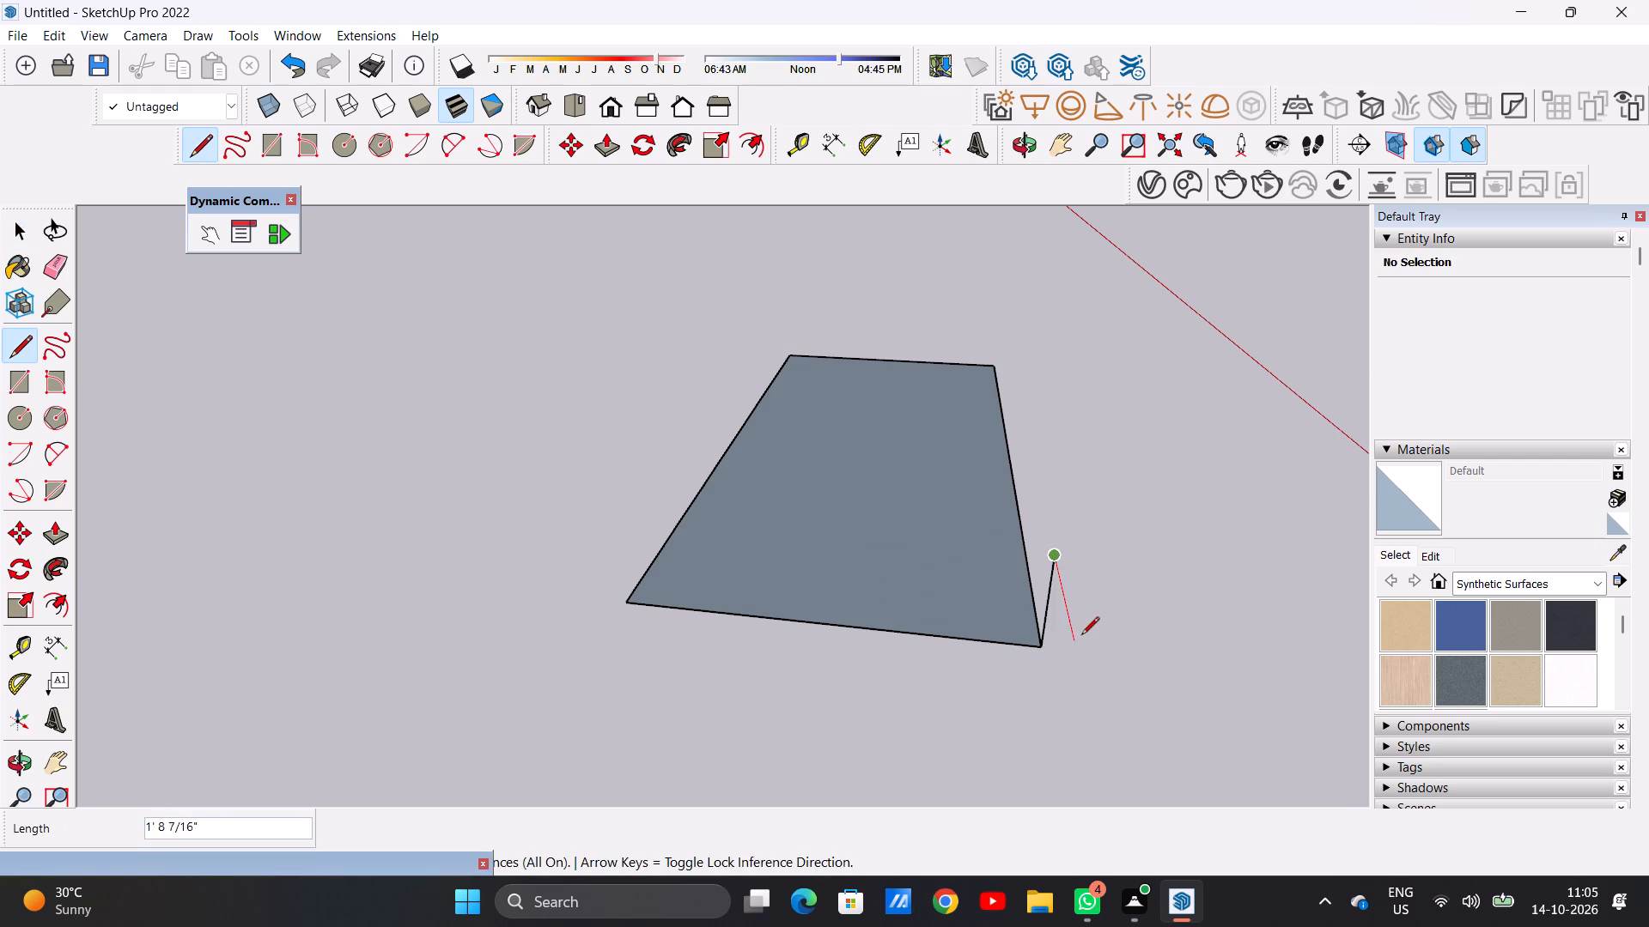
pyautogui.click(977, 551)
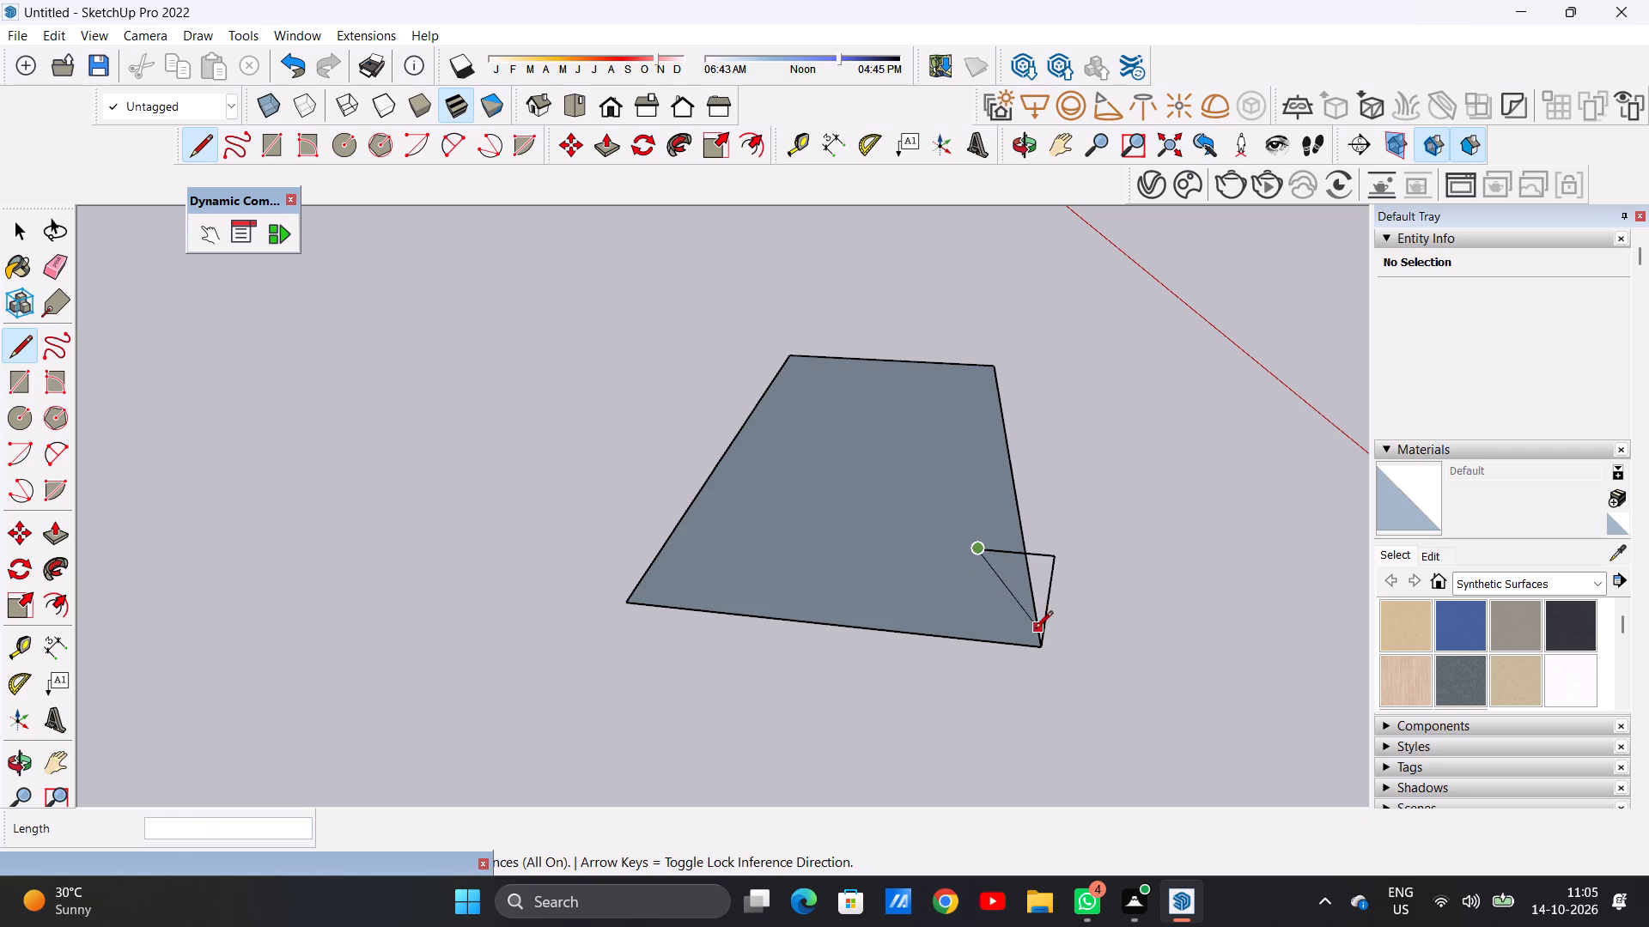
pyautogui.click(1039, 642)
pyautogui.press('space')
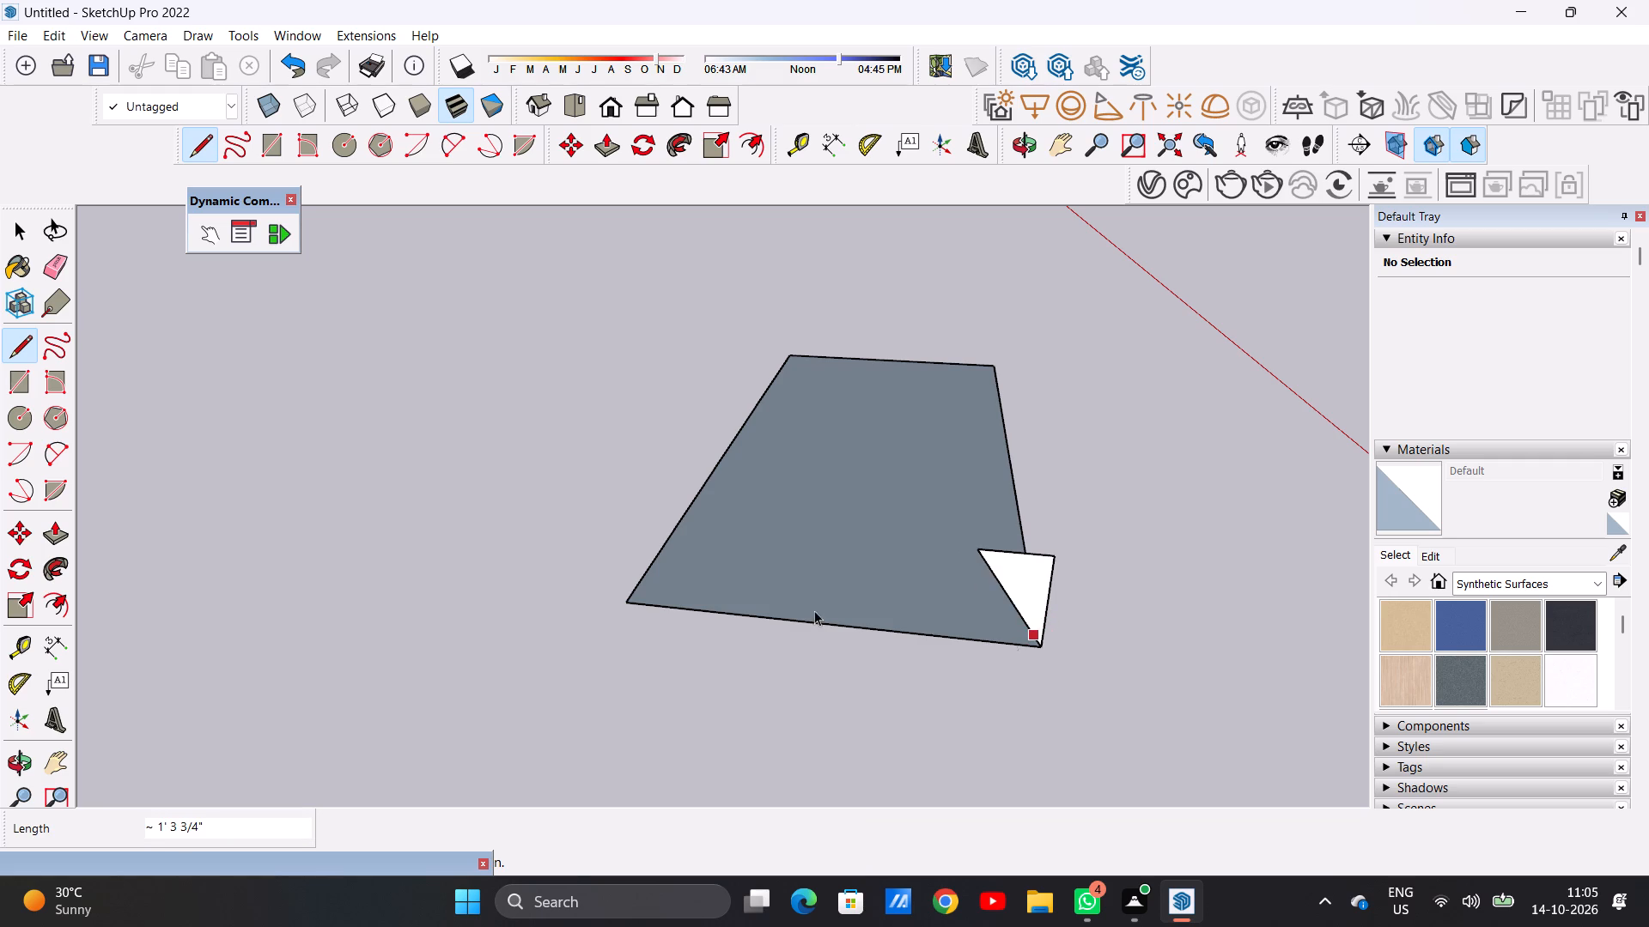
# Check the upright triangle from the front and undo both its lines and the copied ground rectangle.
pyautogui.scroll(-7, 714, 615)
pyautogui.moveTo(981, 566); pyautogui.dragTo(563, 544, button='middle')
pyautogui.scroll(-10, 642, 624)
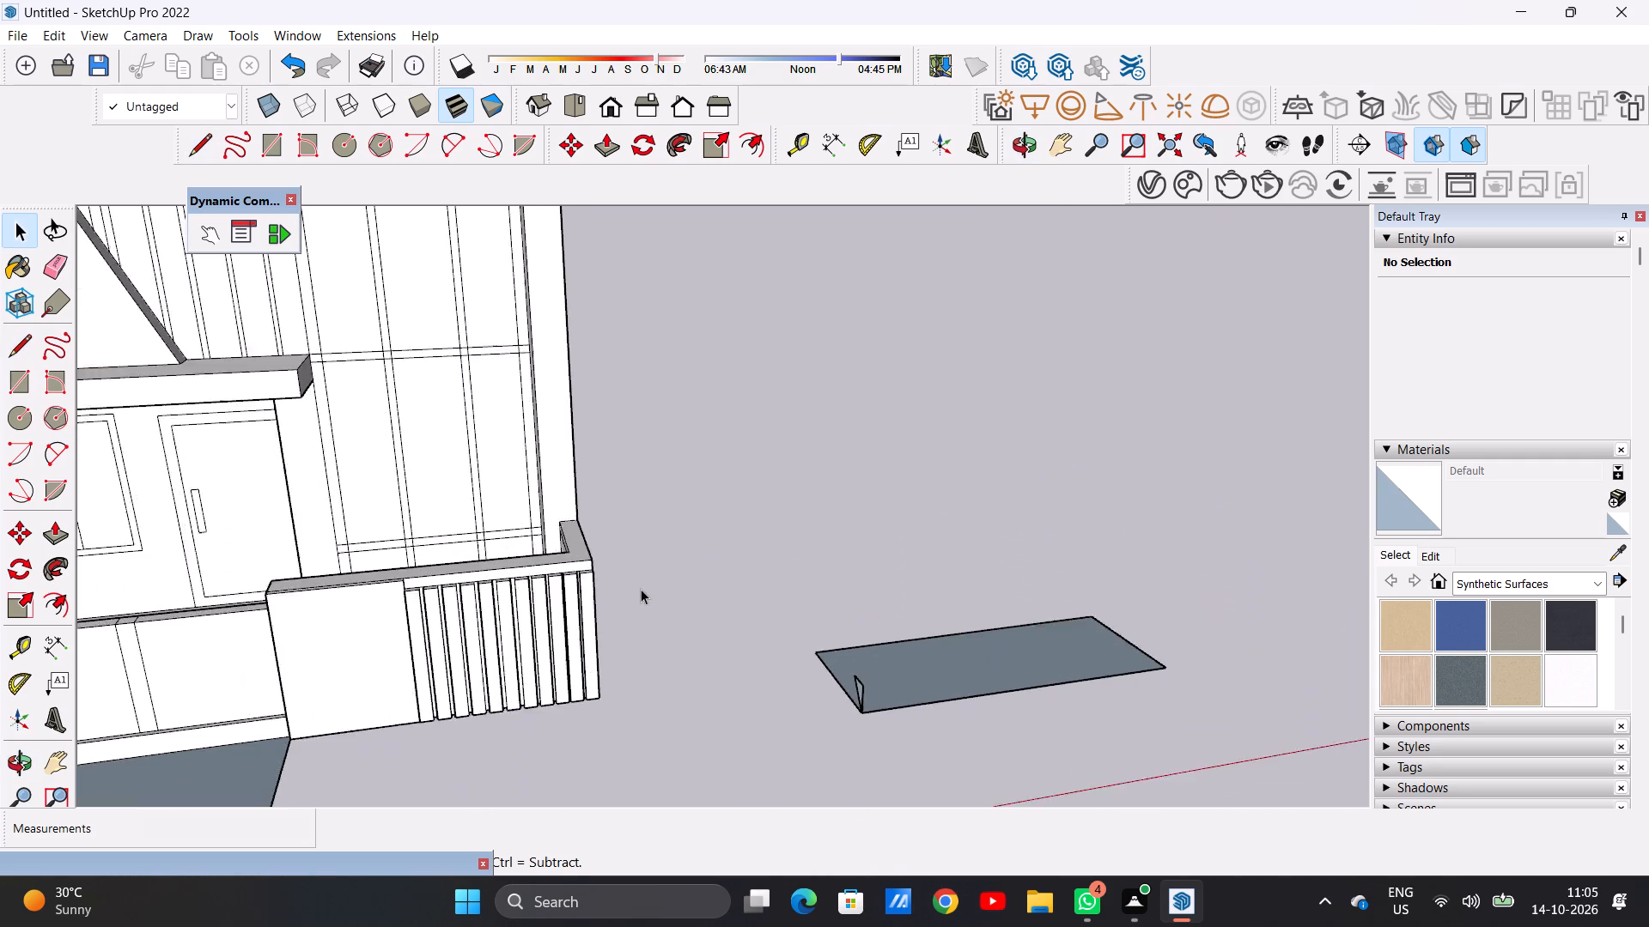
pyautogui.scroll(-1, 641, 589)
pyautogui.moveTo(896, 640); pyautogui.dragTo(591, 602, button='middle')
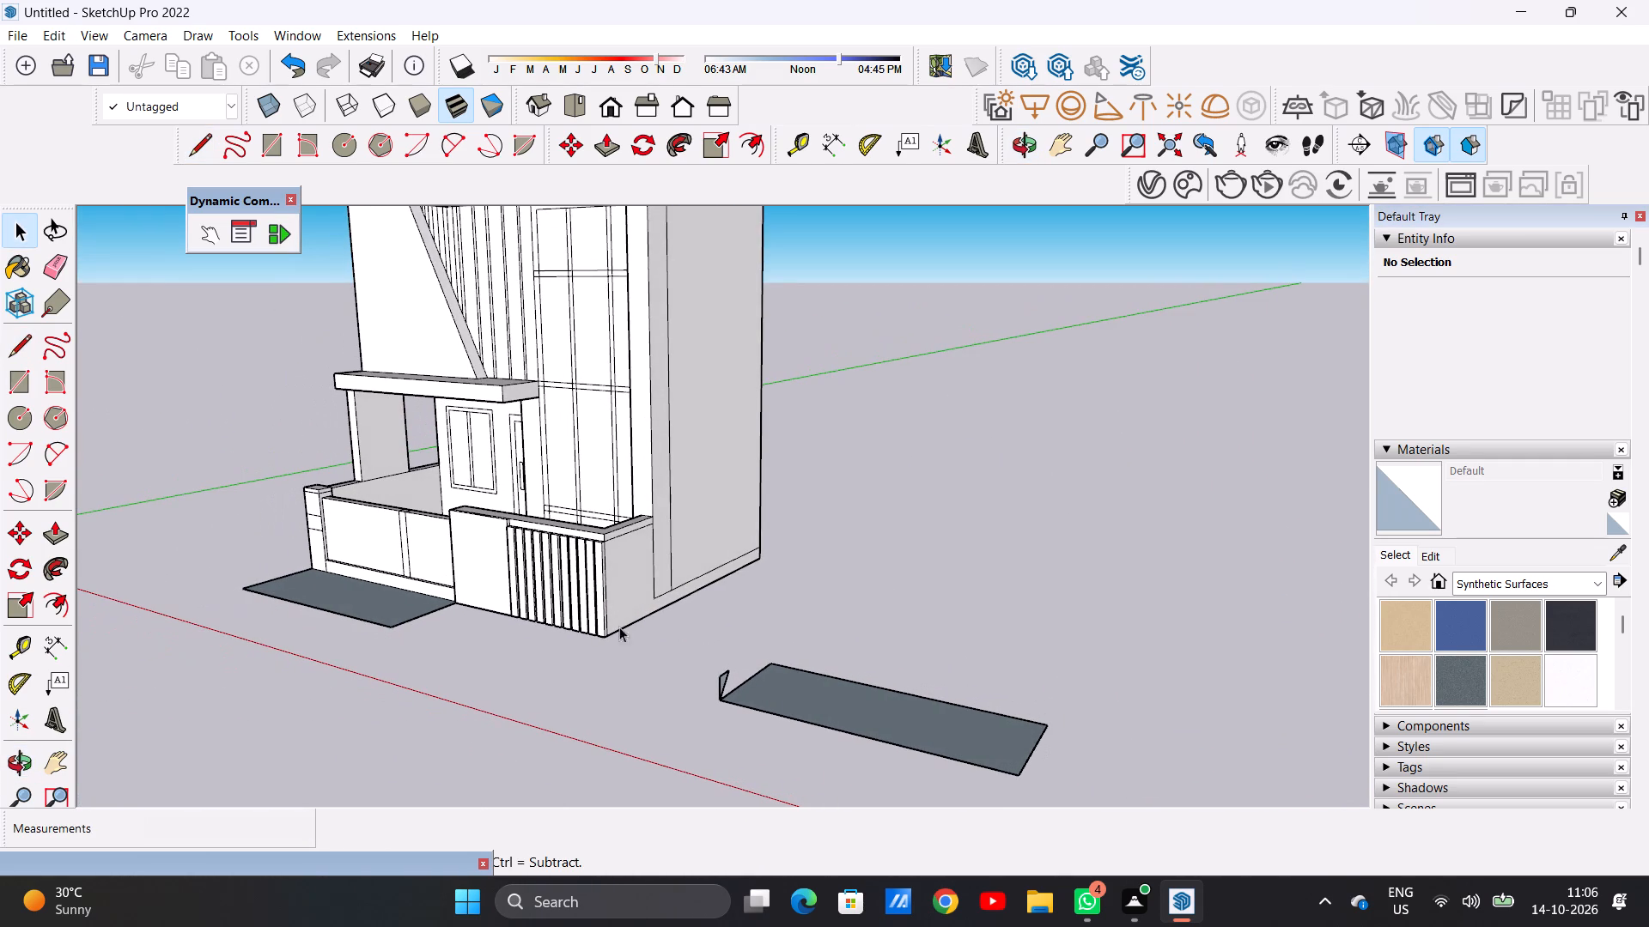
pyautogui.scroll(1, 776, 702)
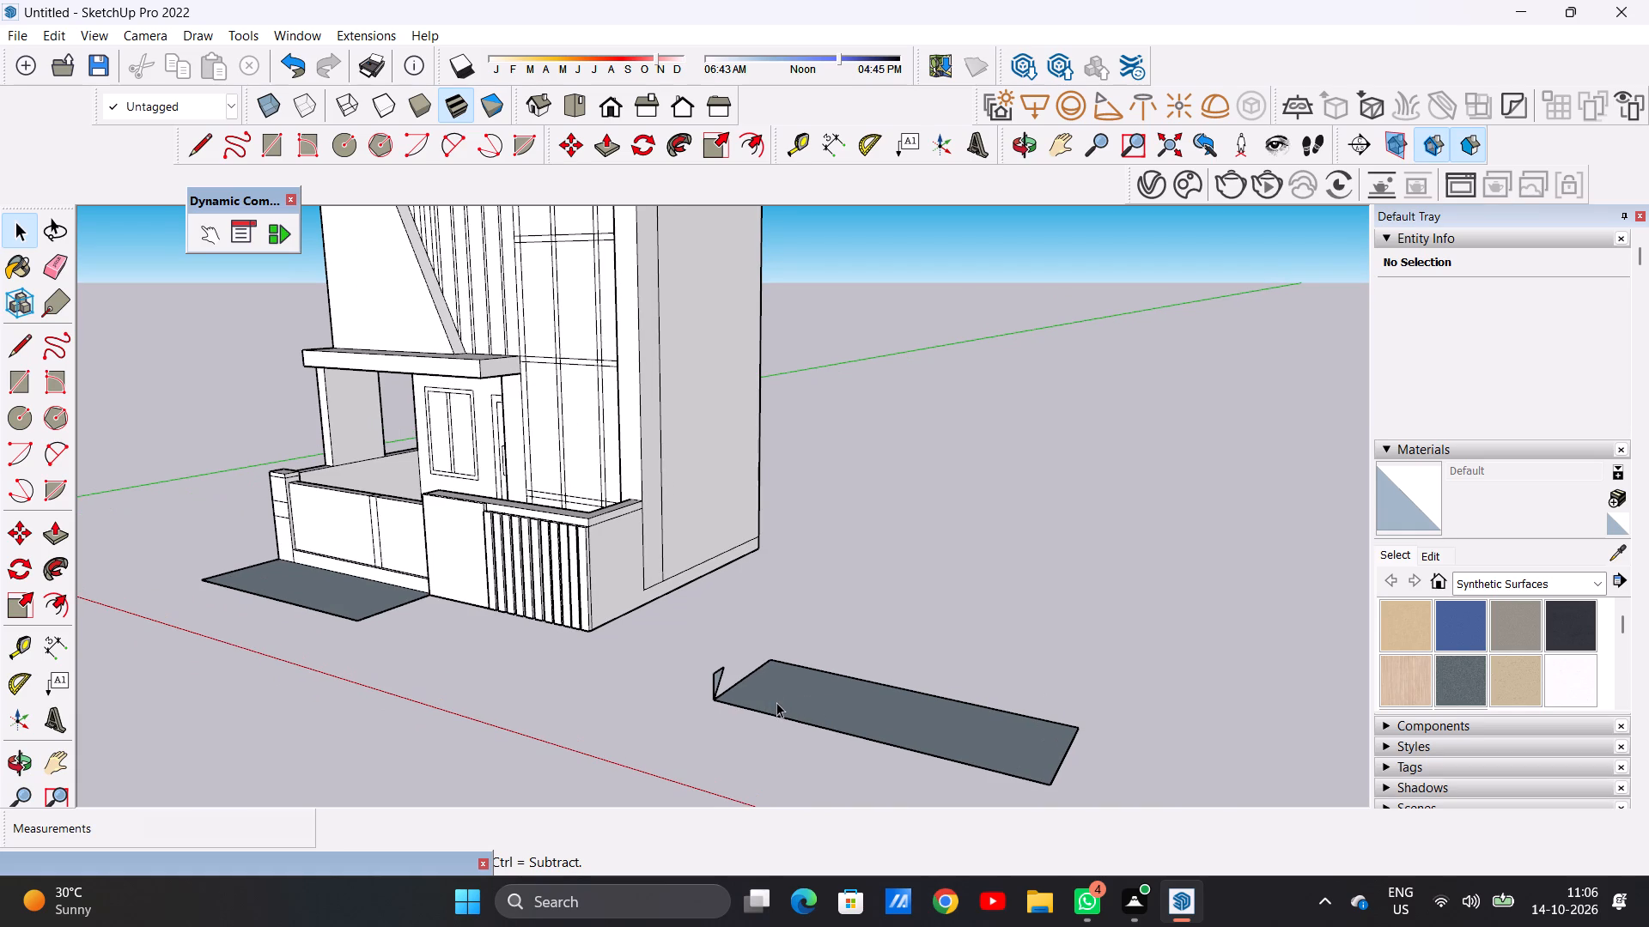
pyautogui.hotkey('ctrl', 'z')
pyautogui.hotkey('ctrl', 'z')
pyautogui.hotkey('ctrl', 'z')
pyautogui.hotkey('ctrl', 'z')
# Copy the ground rectangle before the panel section, with its edges, sideways onto the open ground beyond the slatted wall section.
pyautogui.moveTo(749, 545); pyautogui.dragTo(768, 605, button='middle')
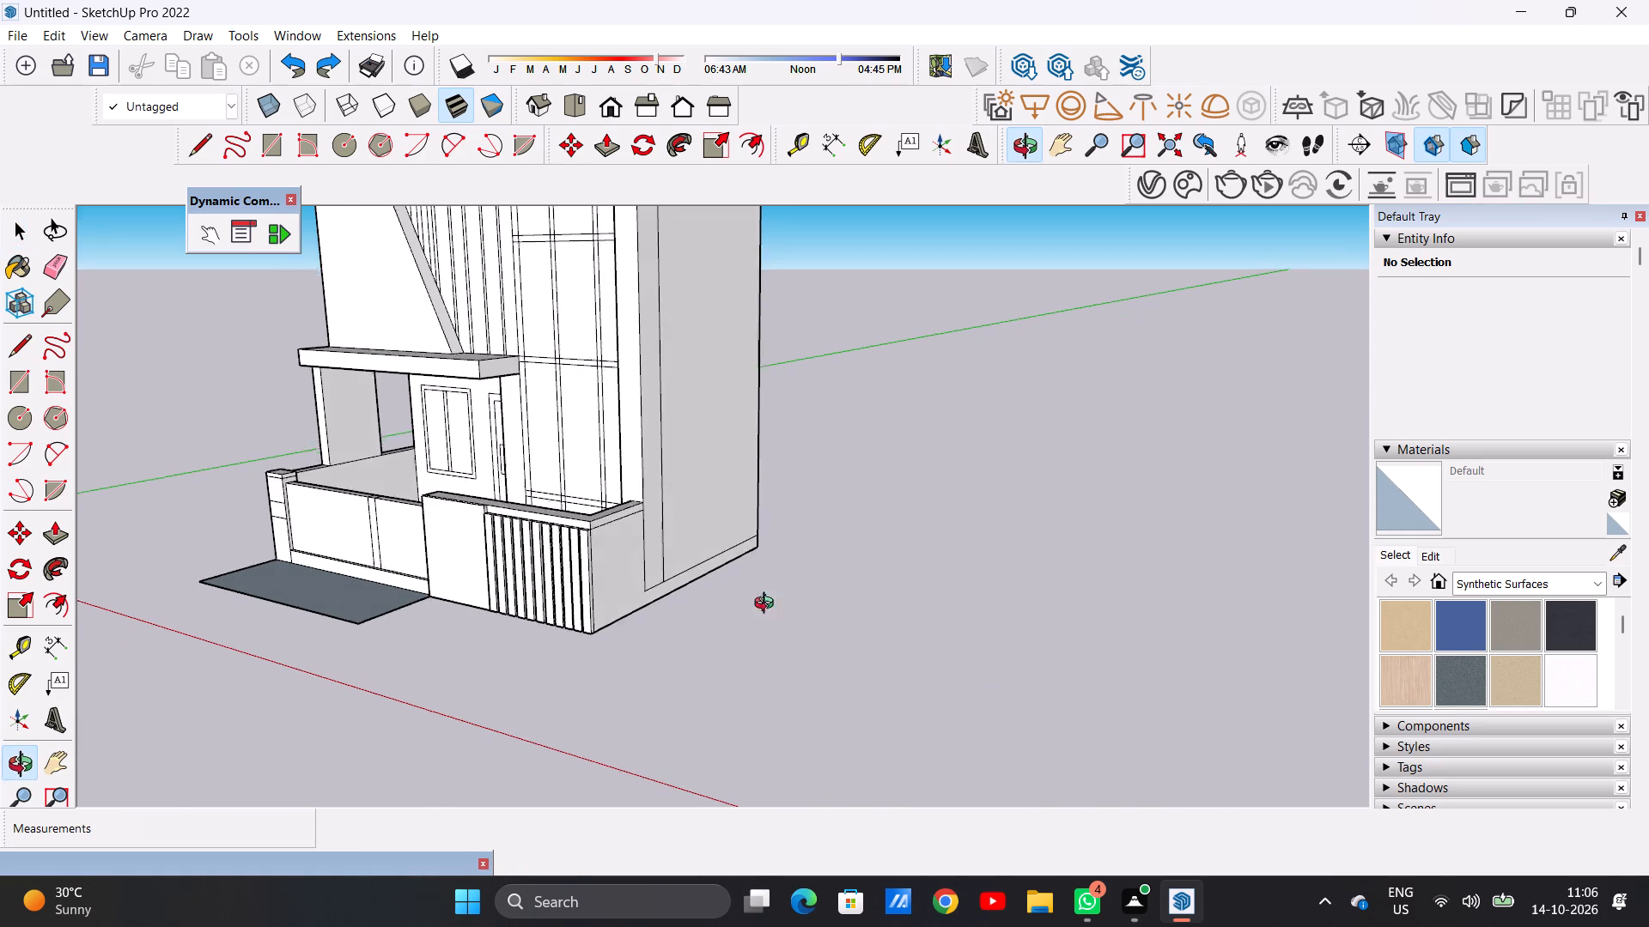
pyautogui.moveTo(768, 605); pyautogui.dragTo(797, 733, button='middle')
pyautogui.scroll(-6, 771, 536)
pyautogui.scroll(7, 516, 619)
pyautogui.scroll(-1, 541, 611)
pyautogui.scroll(4, 541, 611)
pyautogui.doubleClick(542, 611)
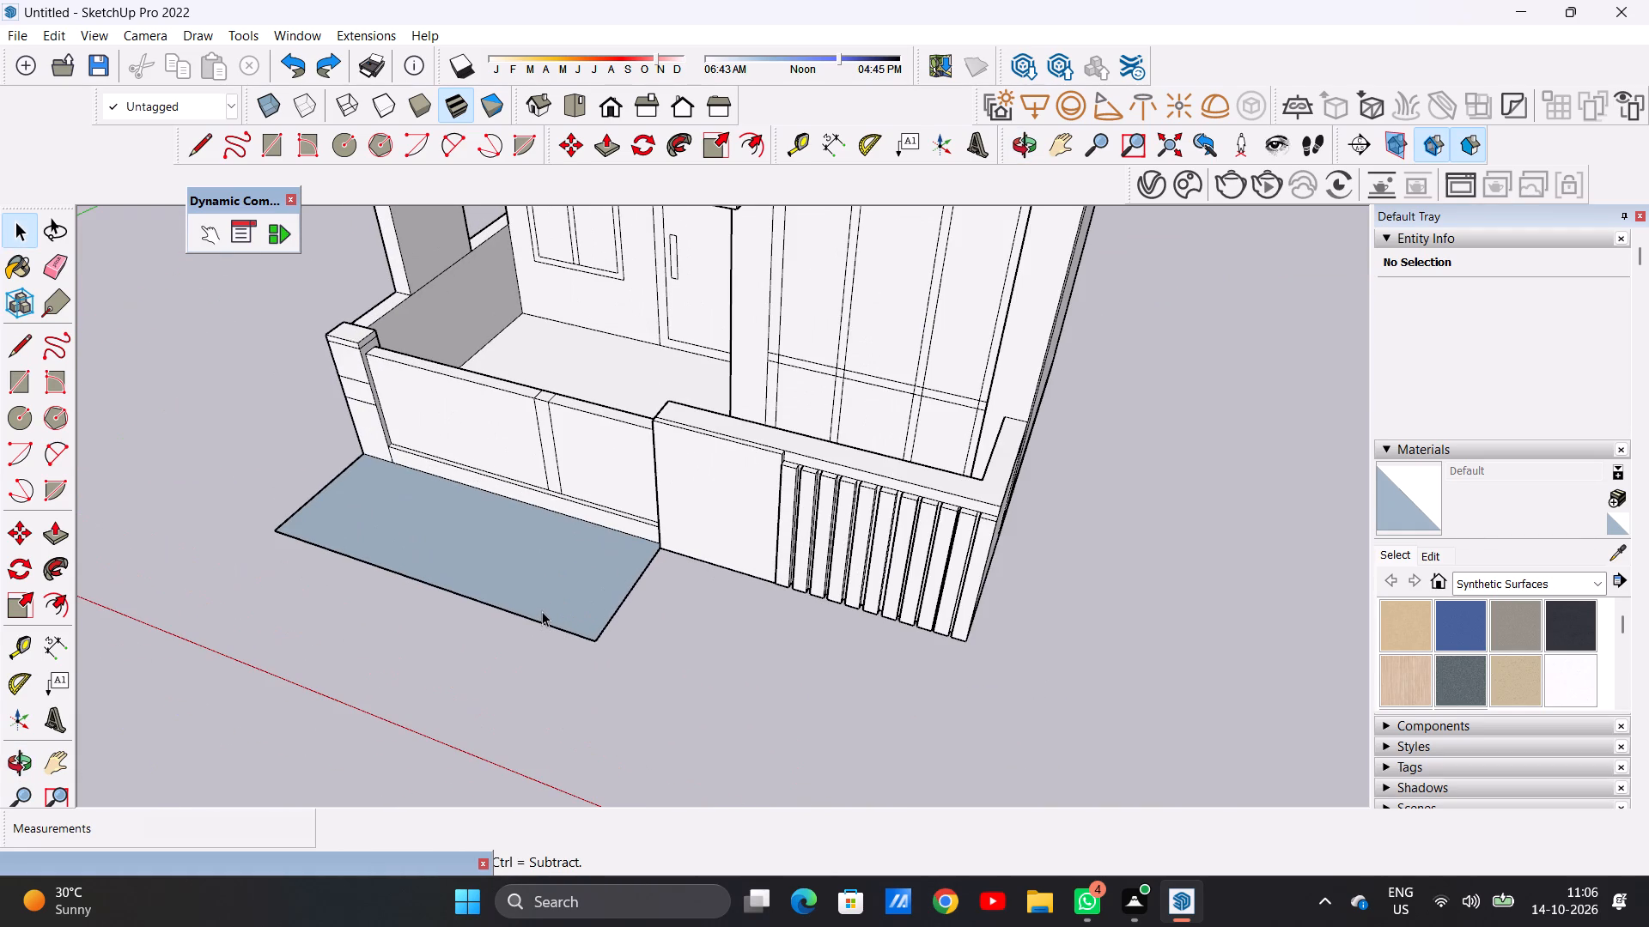
pyautogui.press('m')
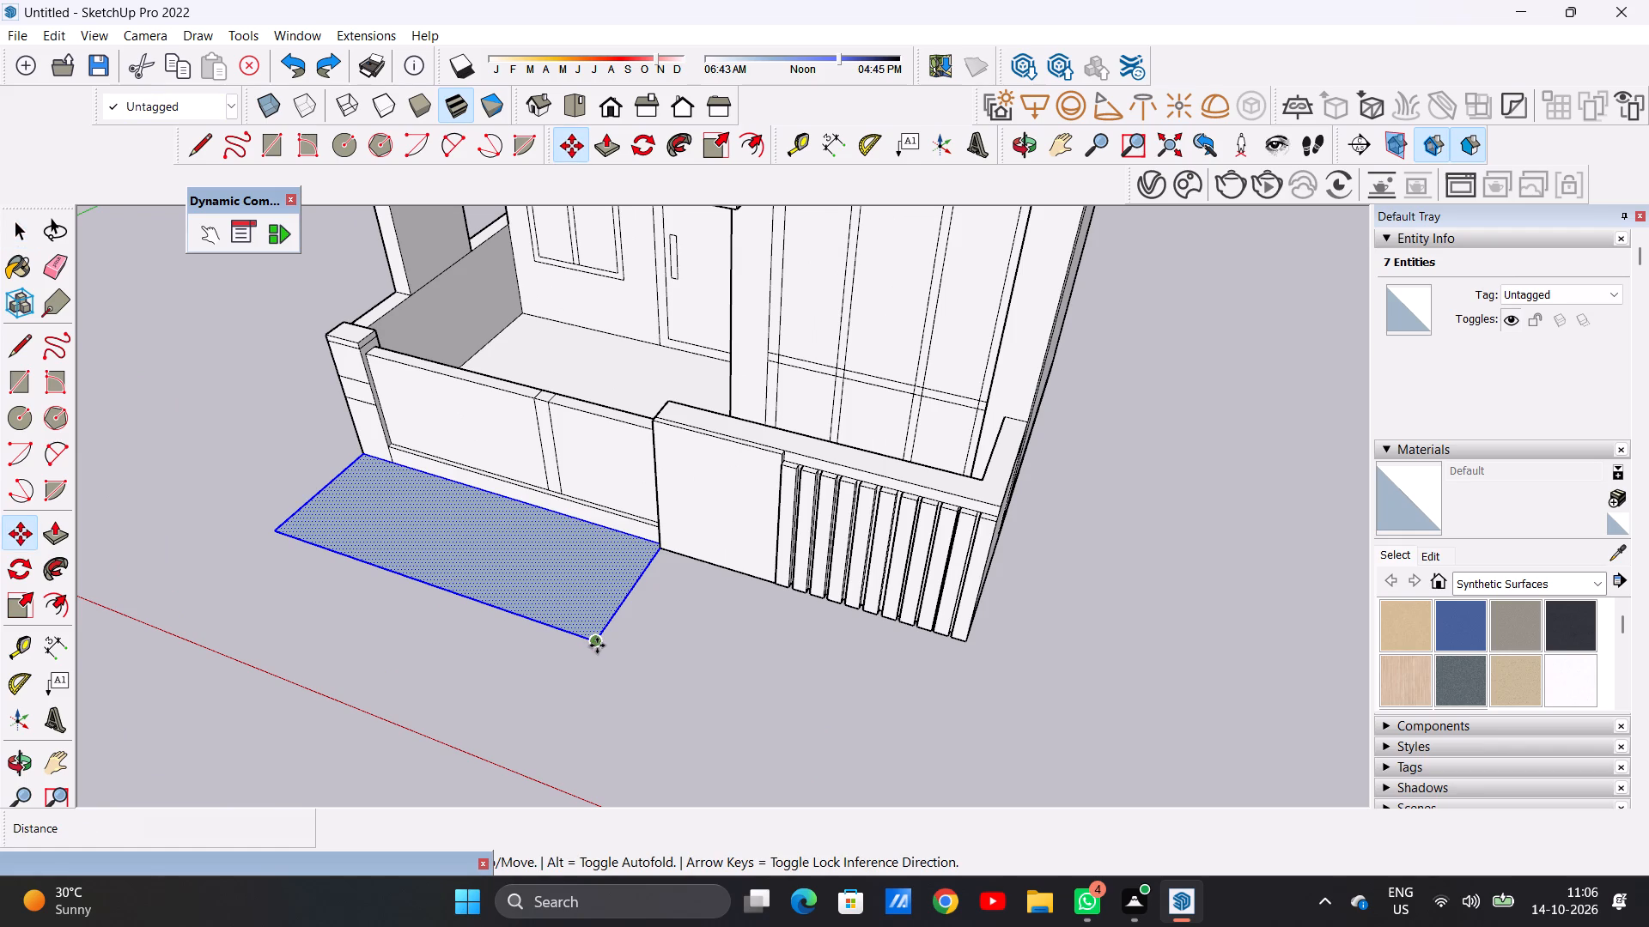
pyautogui.click(597, 645)
pyautogui.scroll(-10, 634, 650)
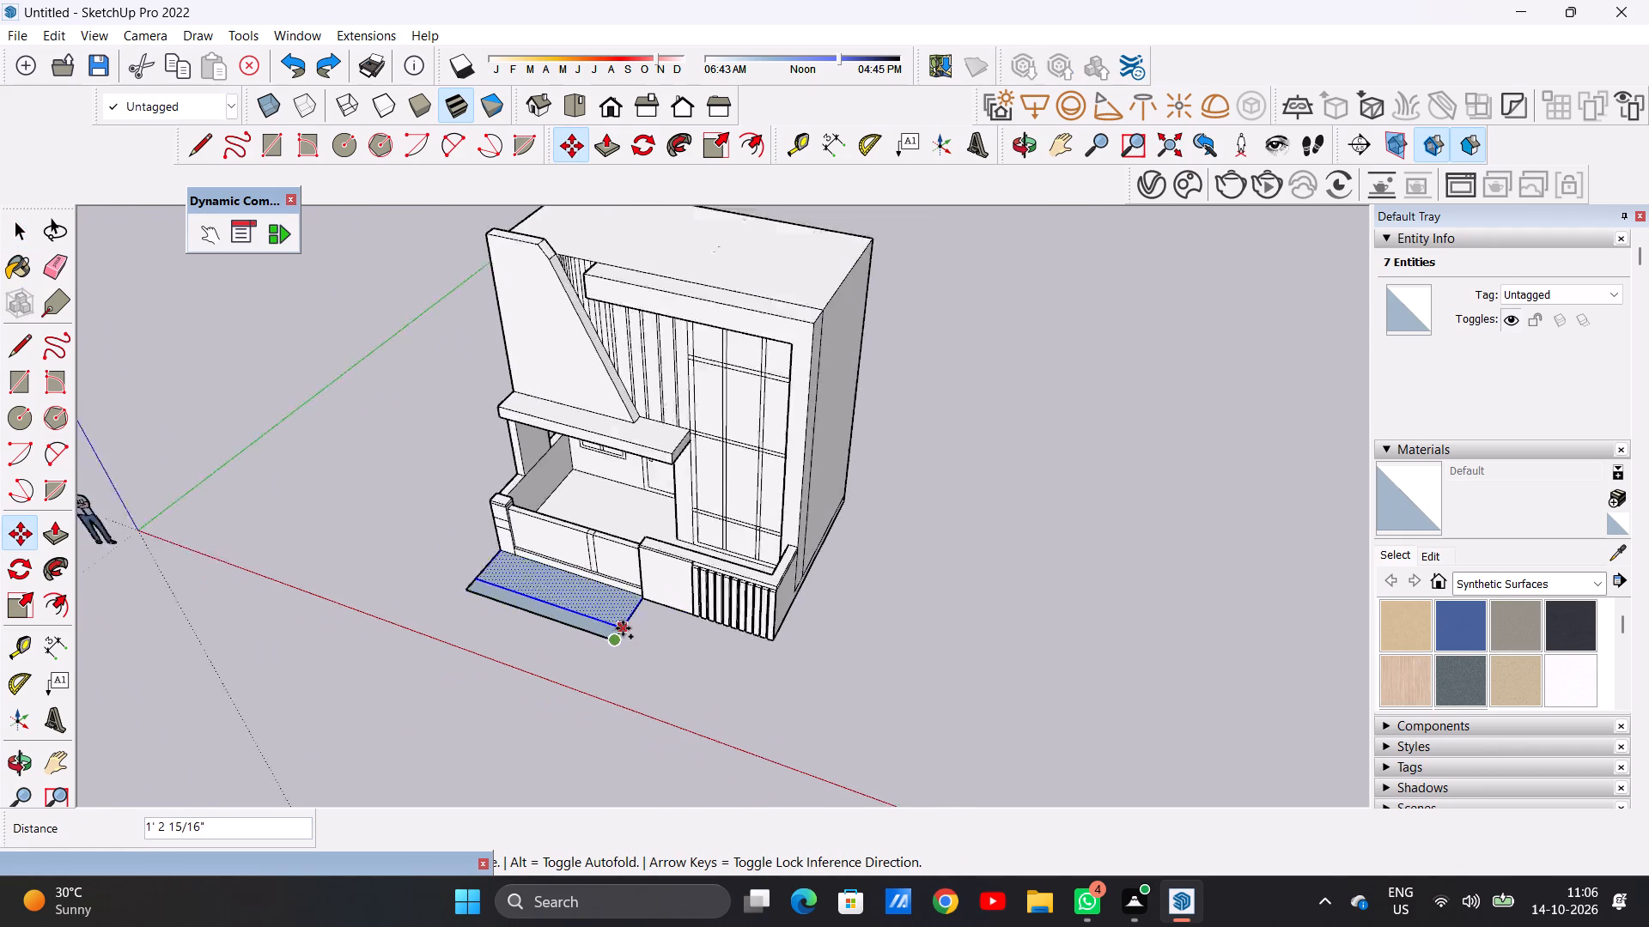
pyautogui.scroll(-2, 623, 628)
pyautogui.click(875, 724)
pyautogui.press('space')
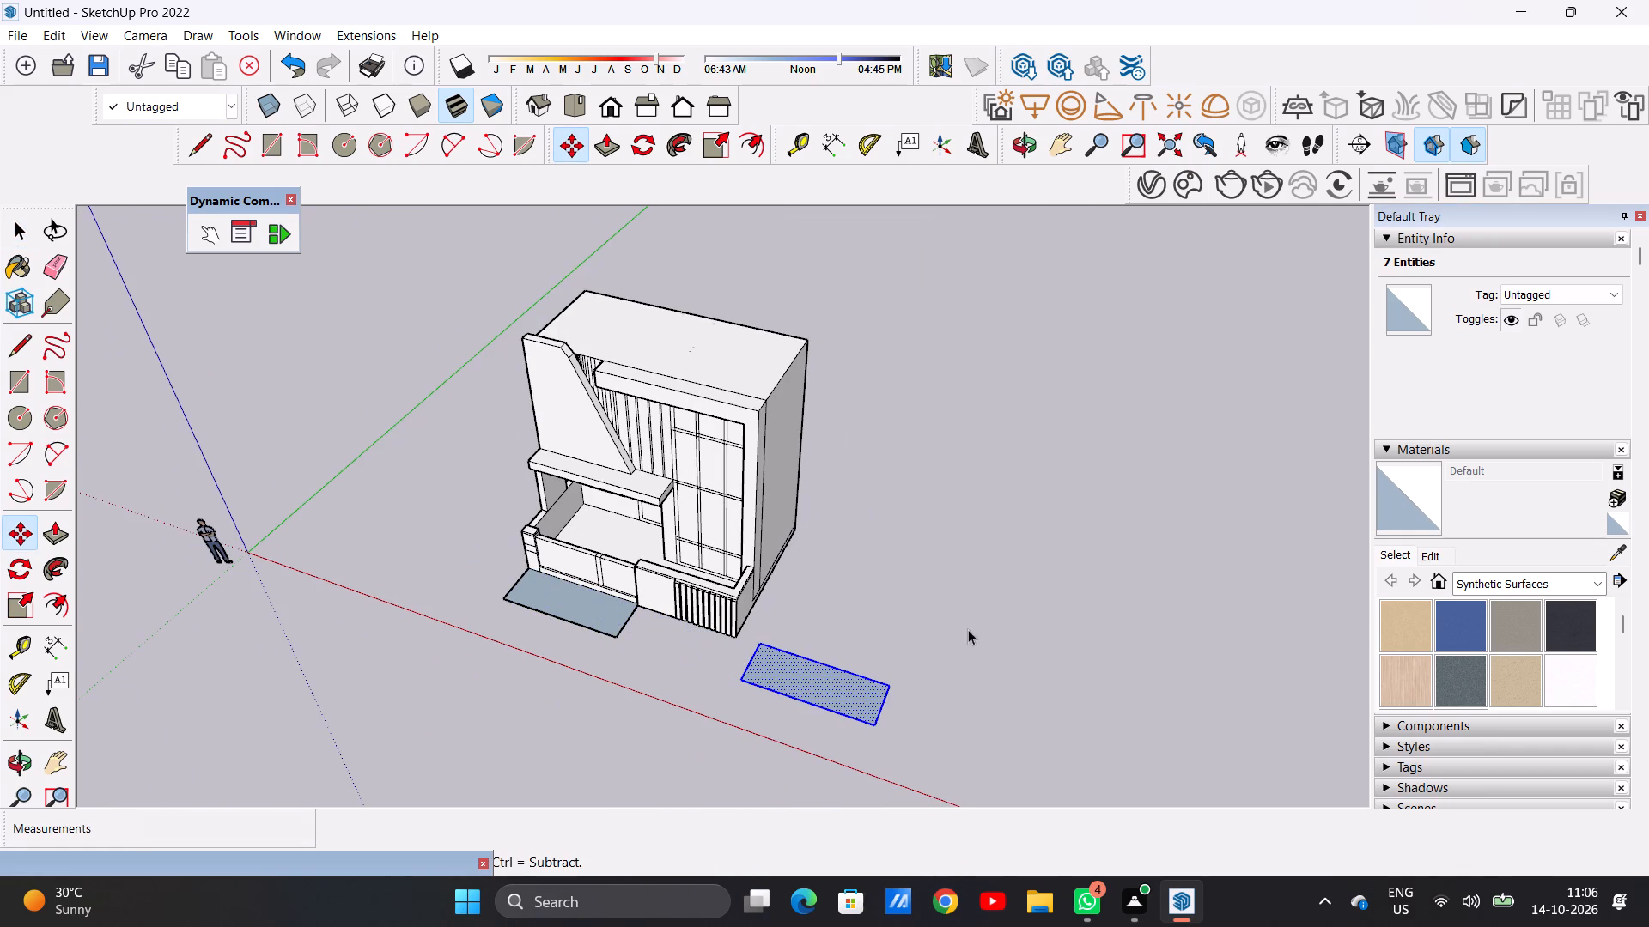
pyautogui.click(1017, 544)
# Draw an upright triangle at the copied rectangle's front corner nearest the slatted wall, with an 11 3/4" top along the long edge and a 1' 10 15/16" slope.
pyautogui.scroll(-4, 764, 644)
pyautogui.moveTo(745, 669); pyautogui.dragTo(931, 527, button='middle')
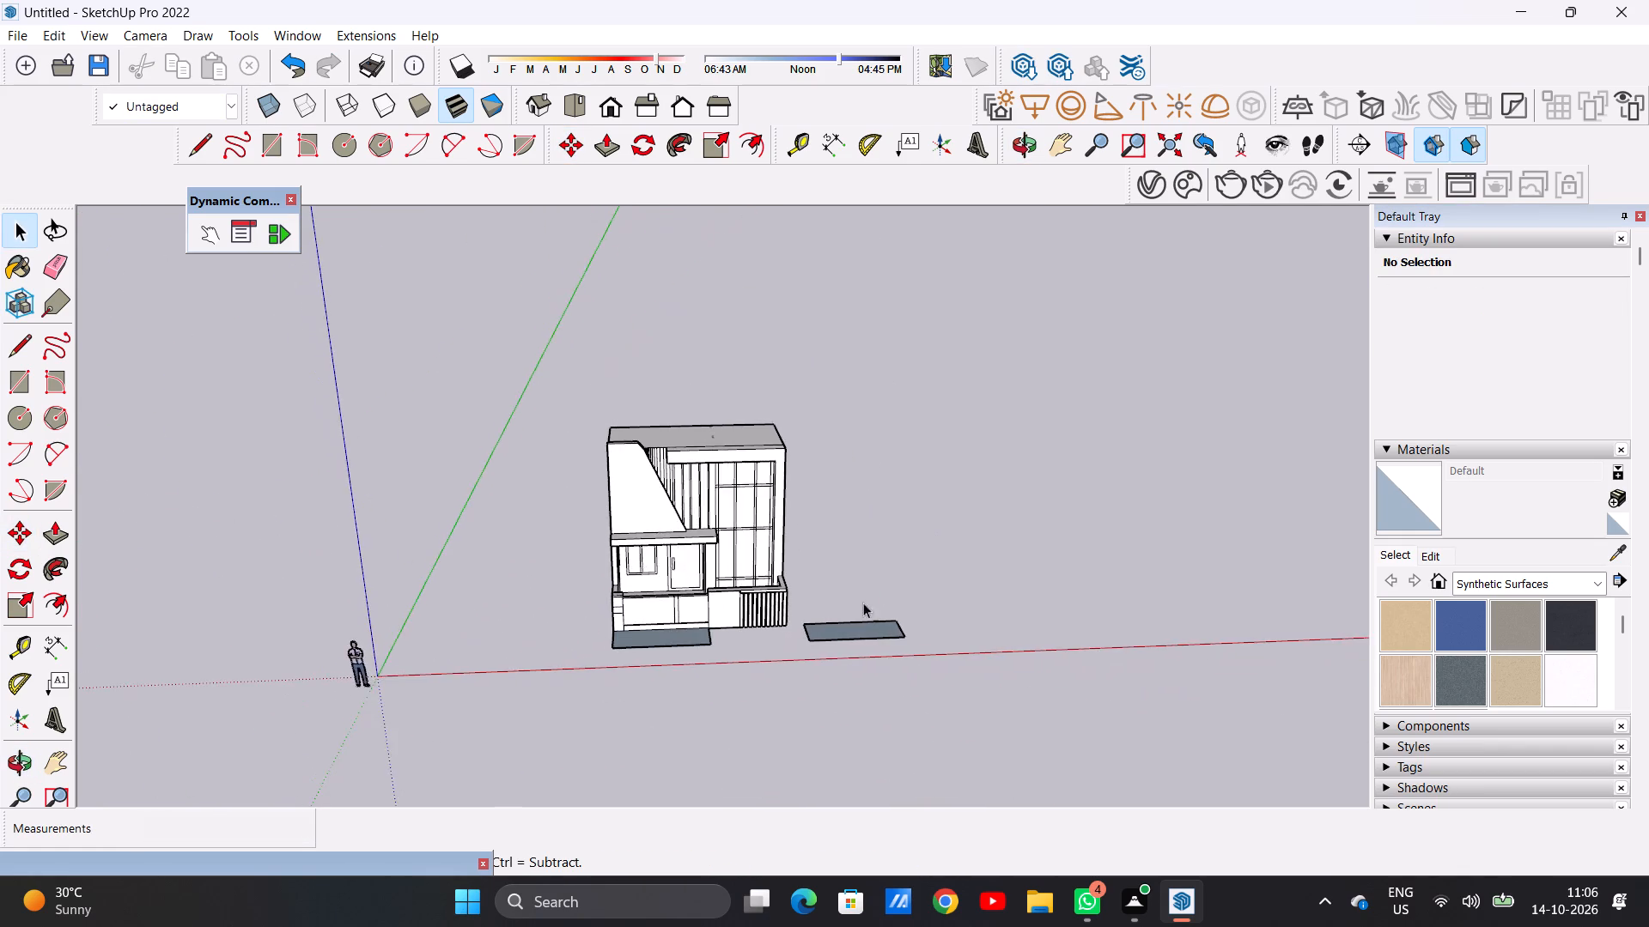
pyautogui.scroll(6, 859, 611)
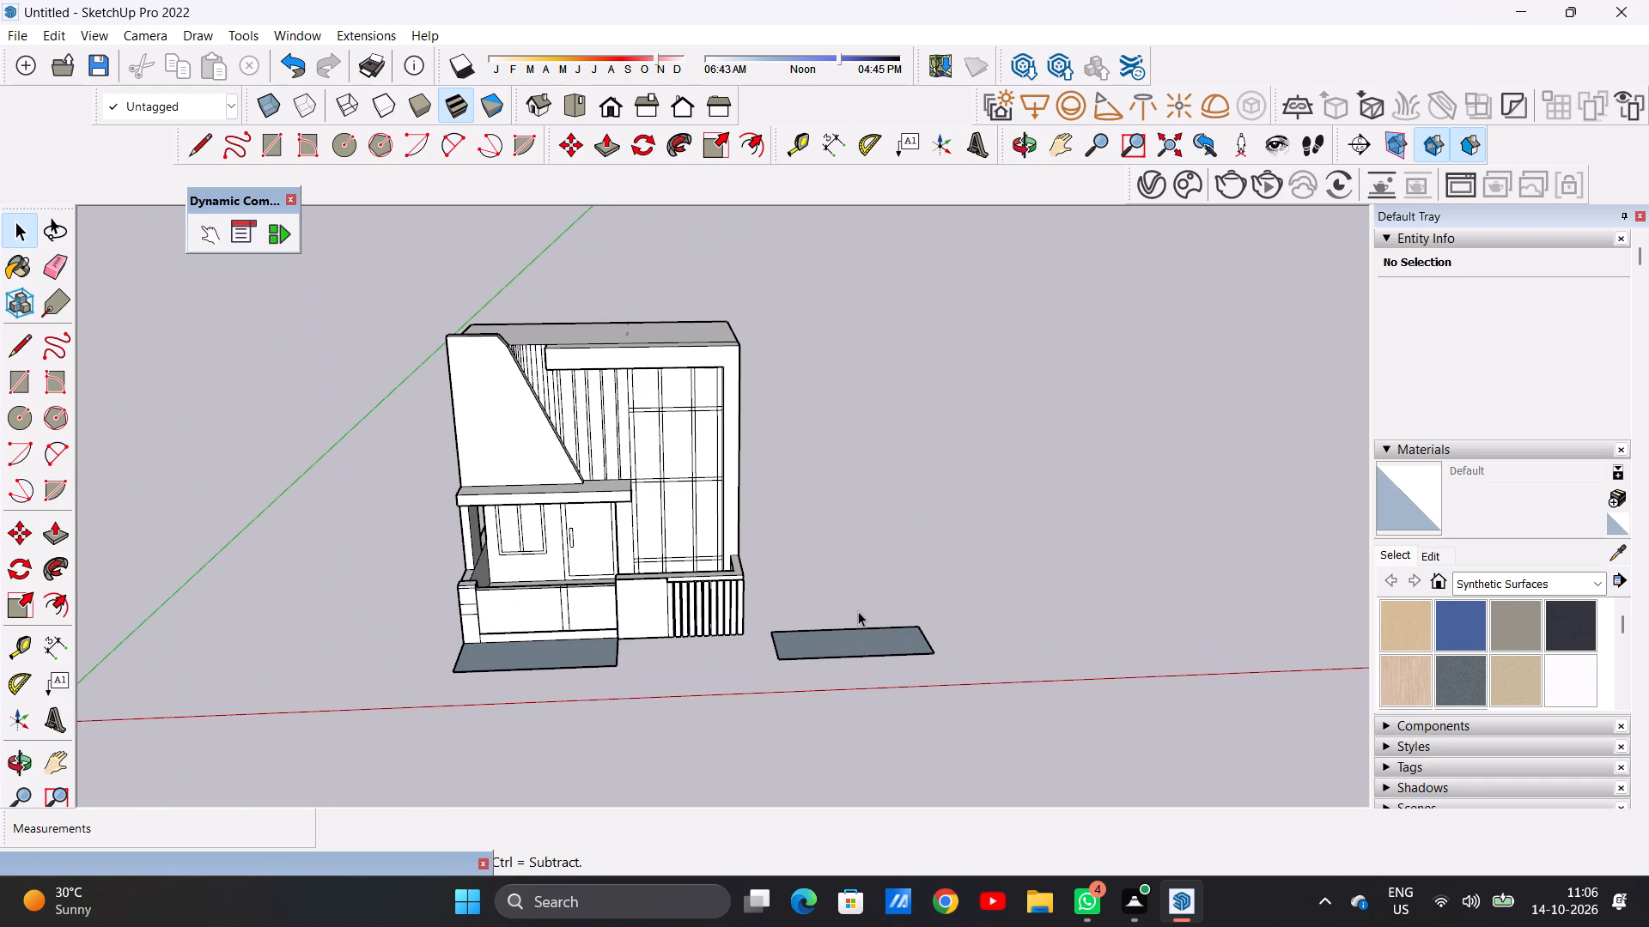
pyautogui.scroll(6, 845, 674)
pyautogui.moveTo(788, 579); pyautogui.dragTo(759, 605, button='middle')
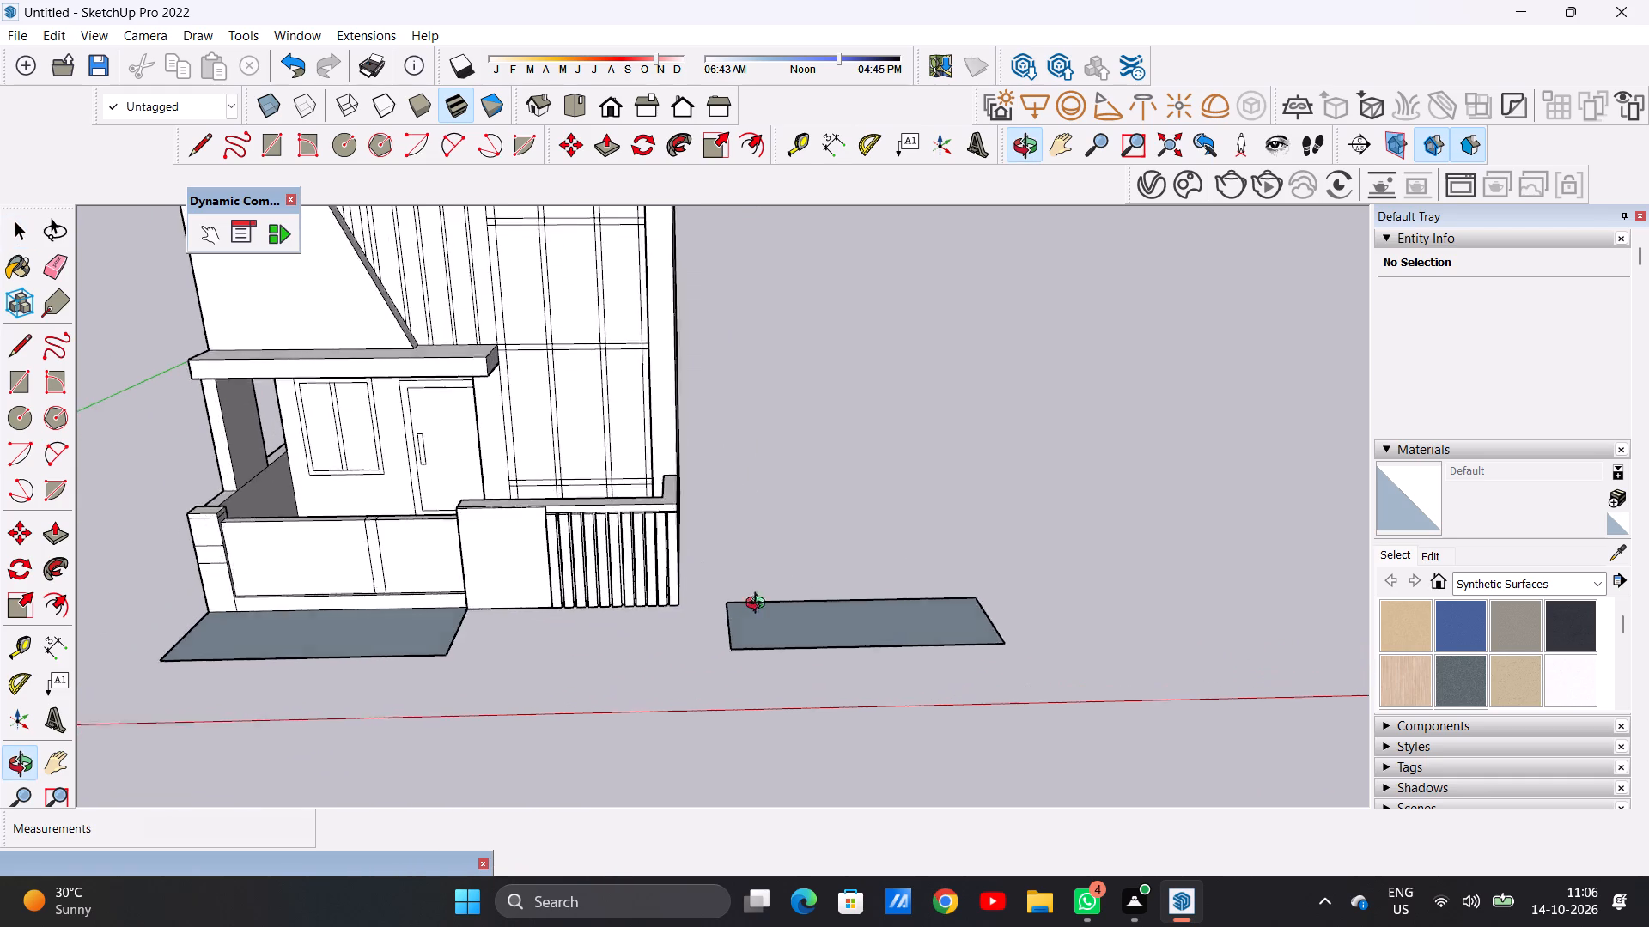
pyautogui.moveTo(759, 605); pyautogui.dragTo(758, 785, button='middle')
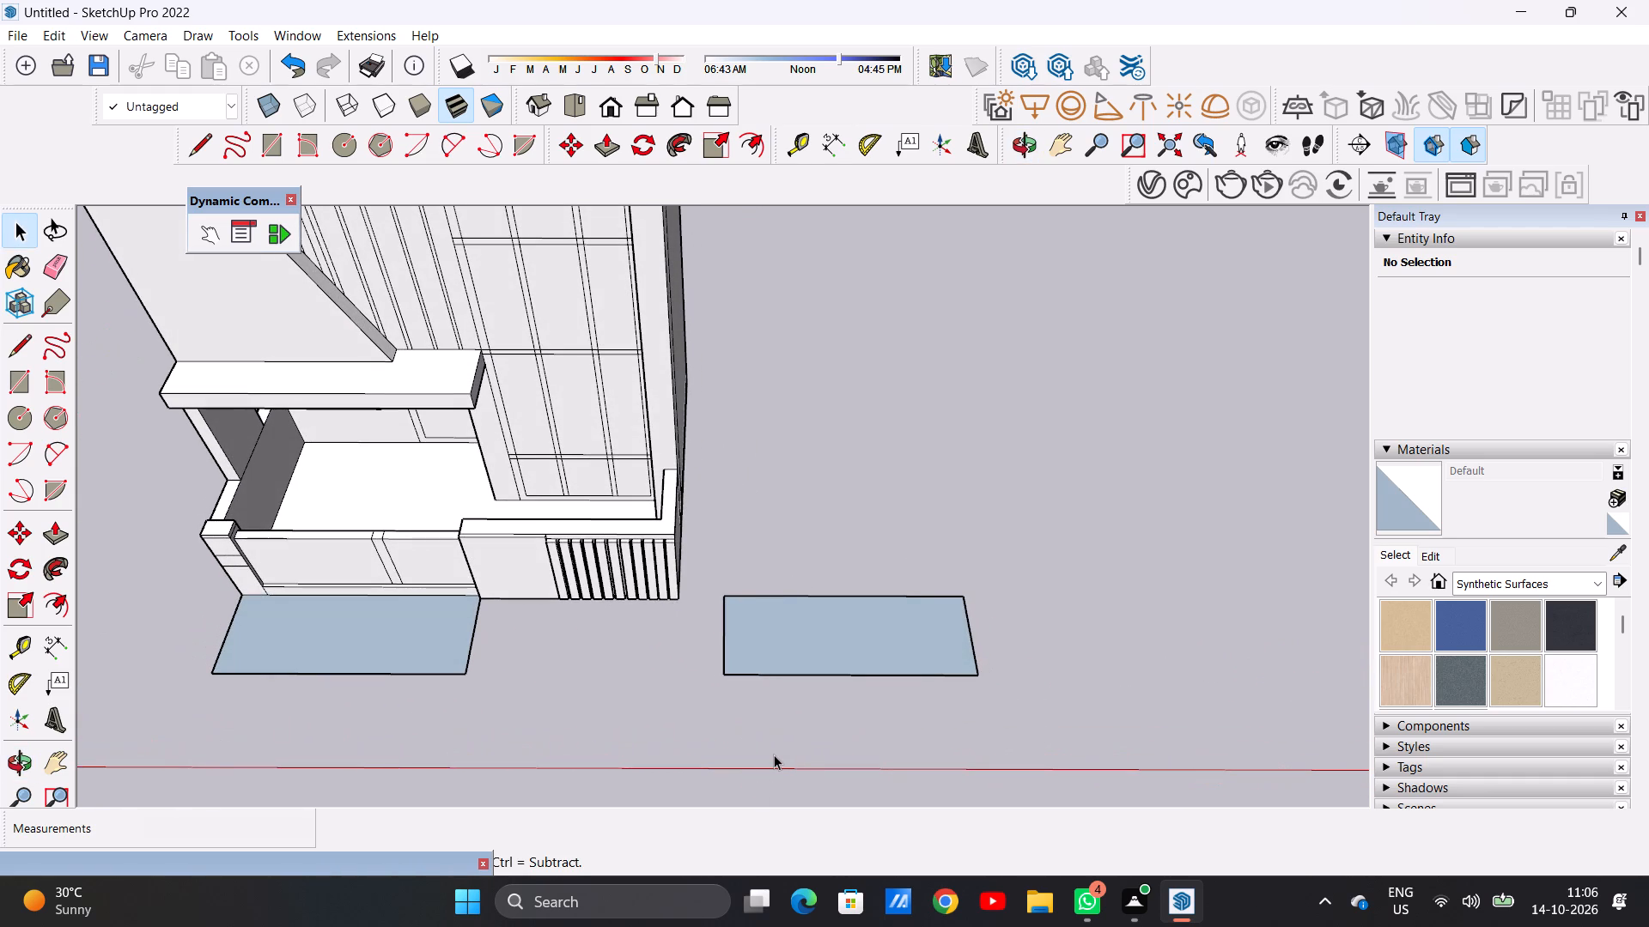
pyautogui.scroll(7, 861, 638)
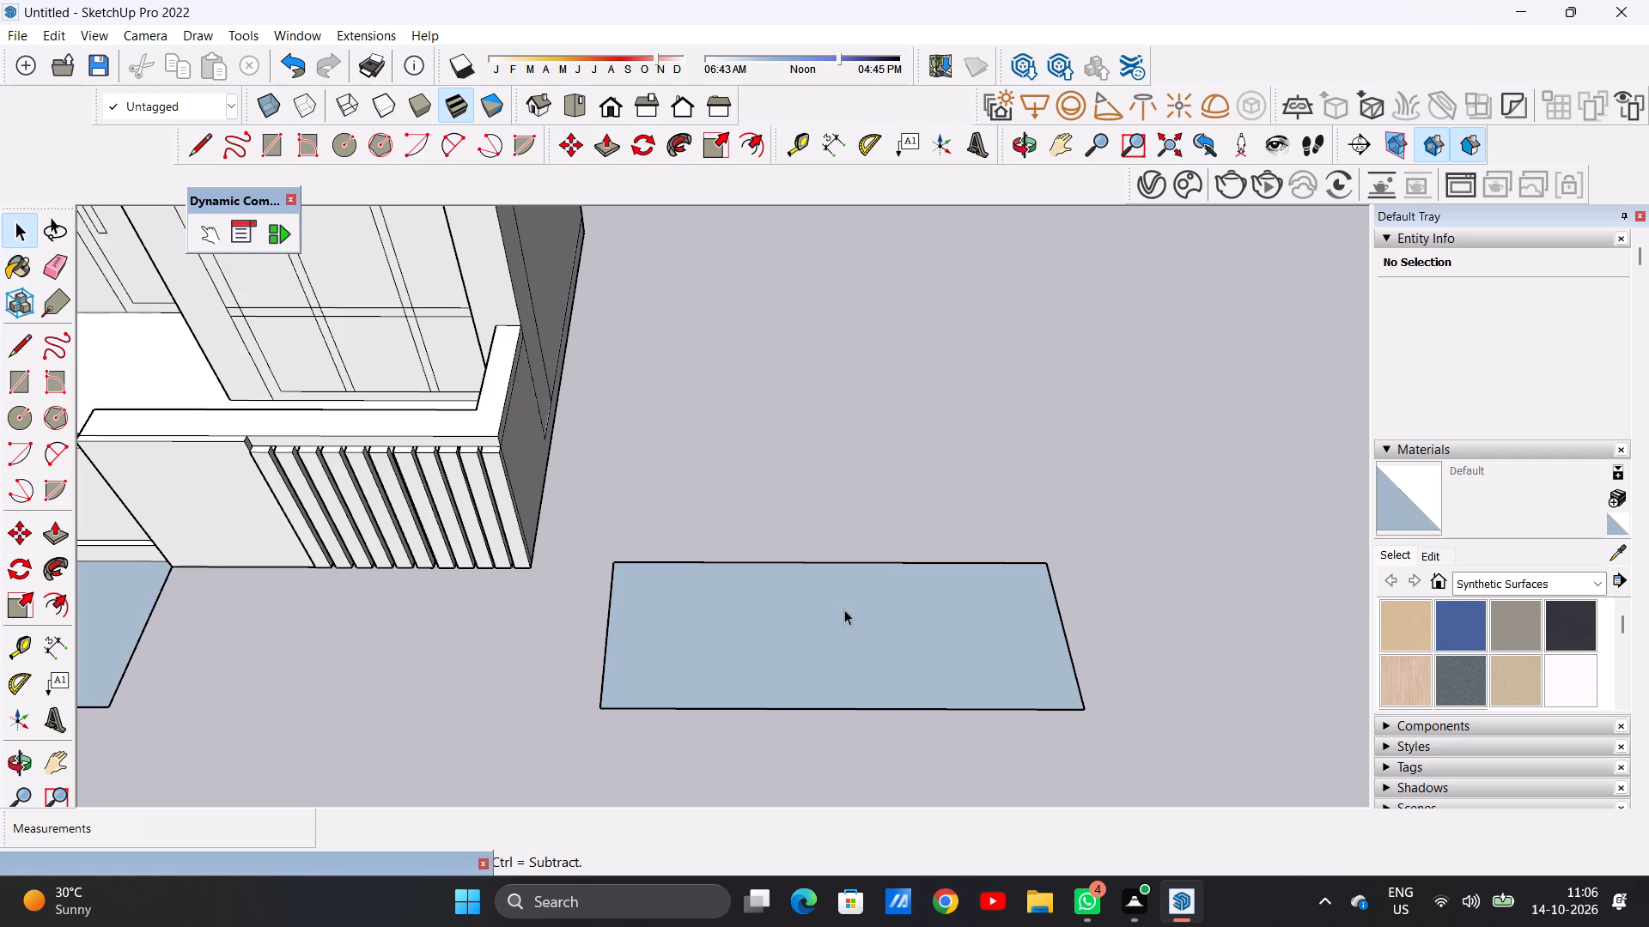
pyautogui.scroll(-5, 845, 614)
pyautogui.moveTo(788, 650); pyautogui.dragTo(945, 626, button='middle')
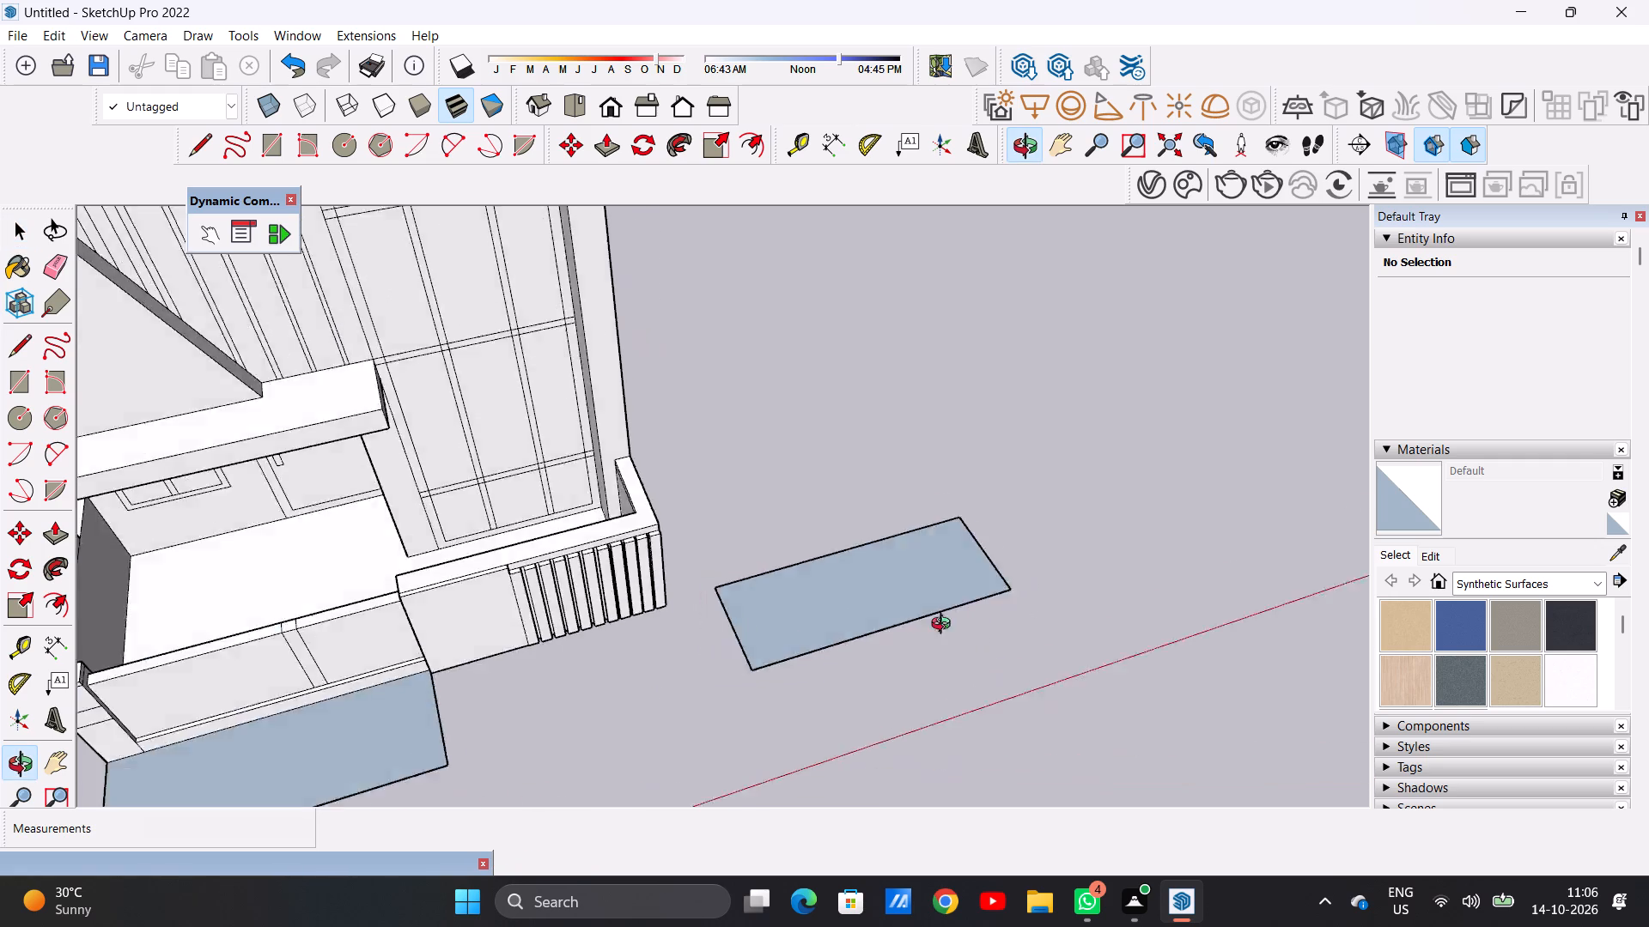
pyautogui.moveTo(945, 626); pyautogui.dragTo(1014, 553, button='middle')
pyautogui.scroll(7, 821, 577)
pyautogui.moveTo(800, 656); pyautogui.dragTo(798, 581, button='middle')
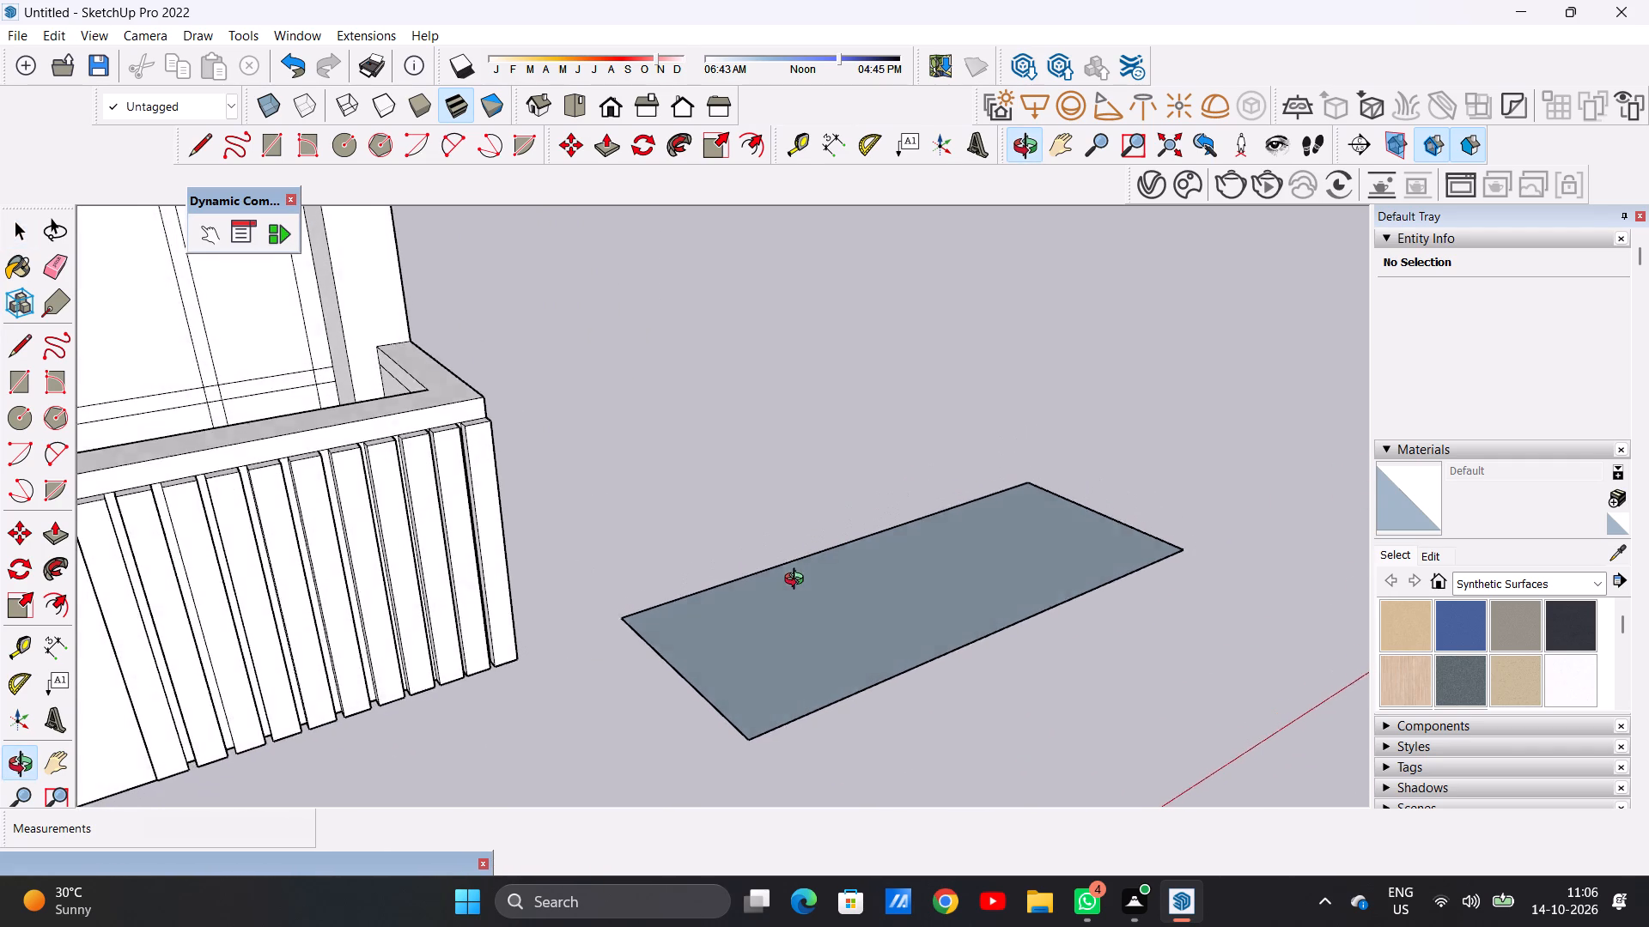
pyautogui.moveTo(798, 581); pyautogui.dragTo(757, 577, button='middle')
pyautogui.scroll(-3, 757, 598)
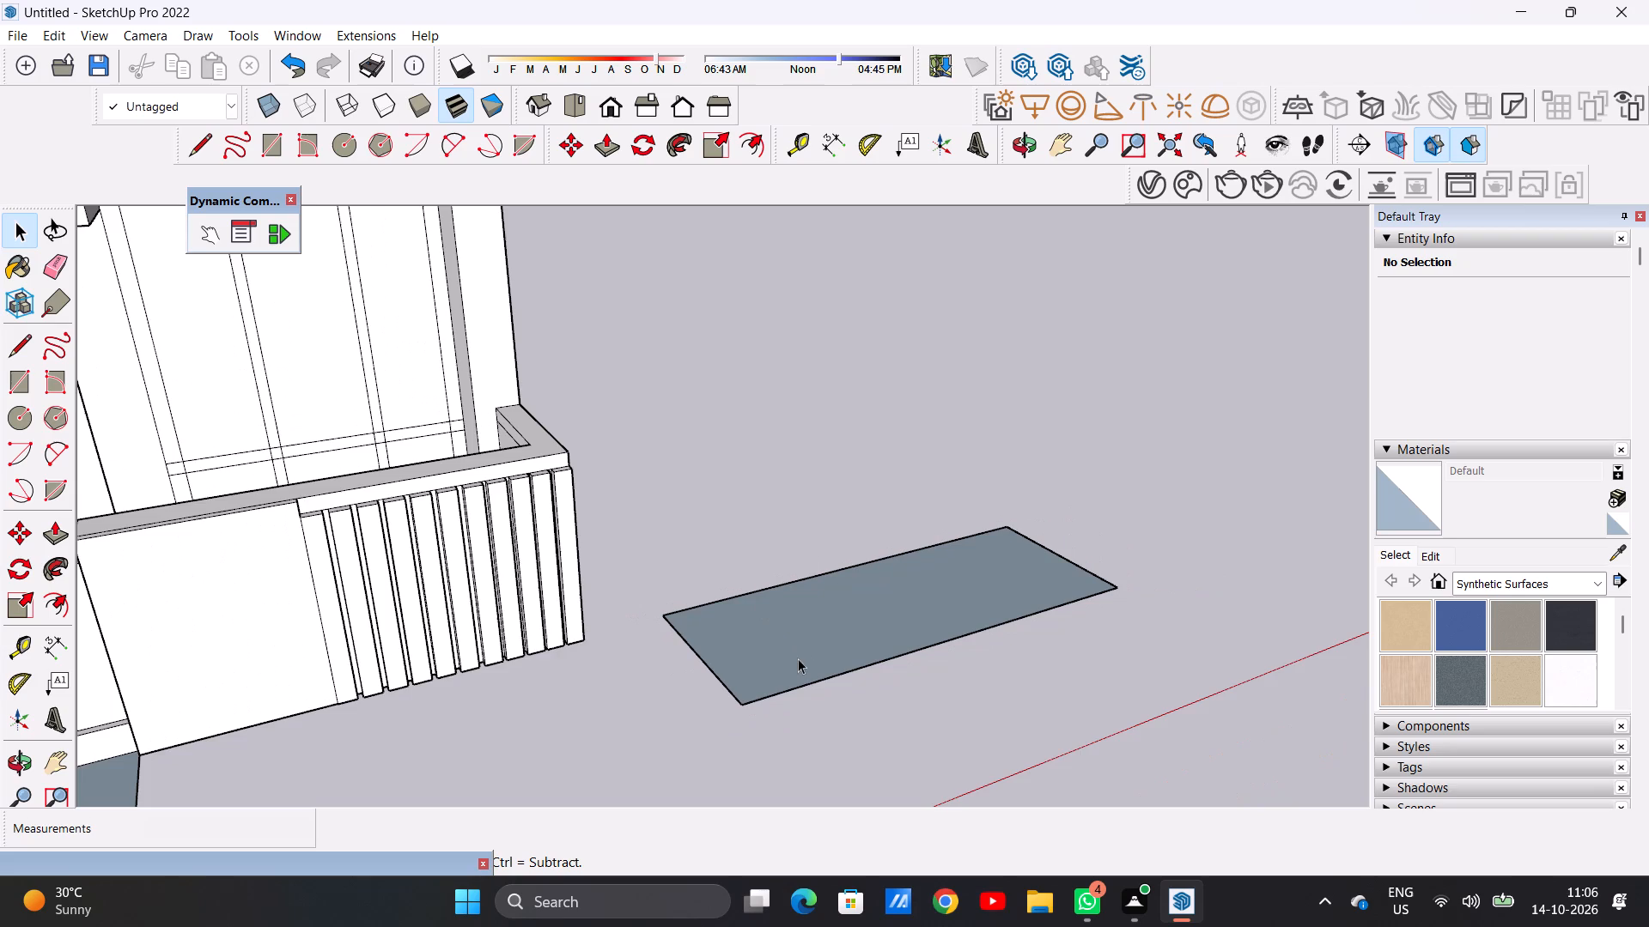
pyautogui.scroll(4, 739, 691)
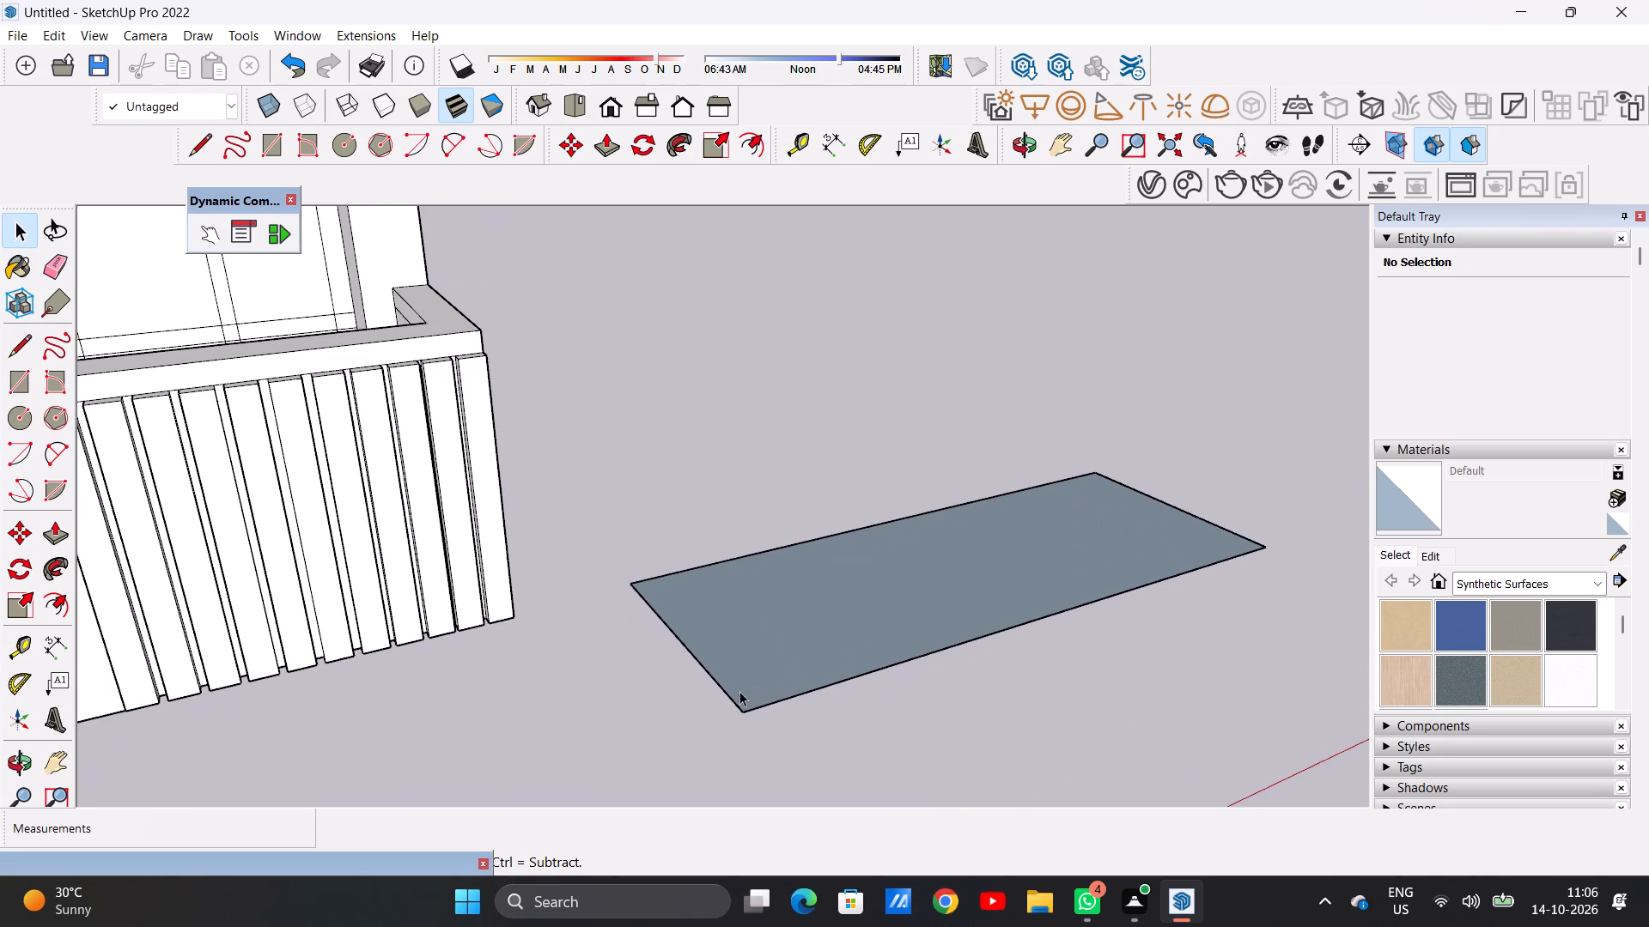
pyautogui.press('l')
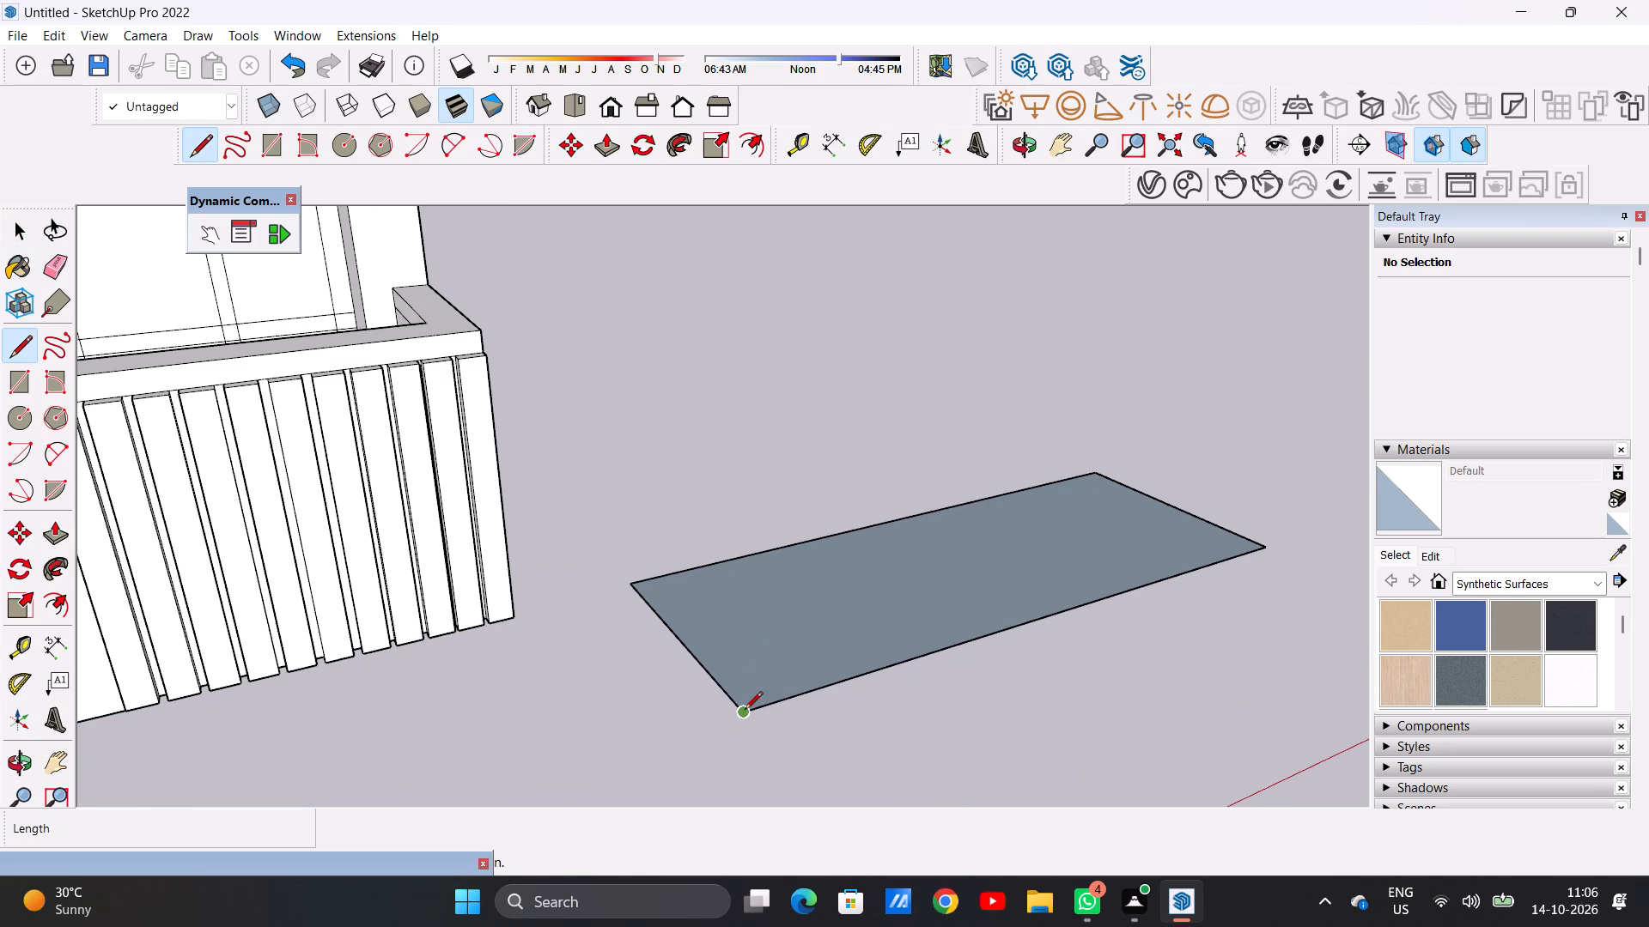
pyautogui.click(745, 711)
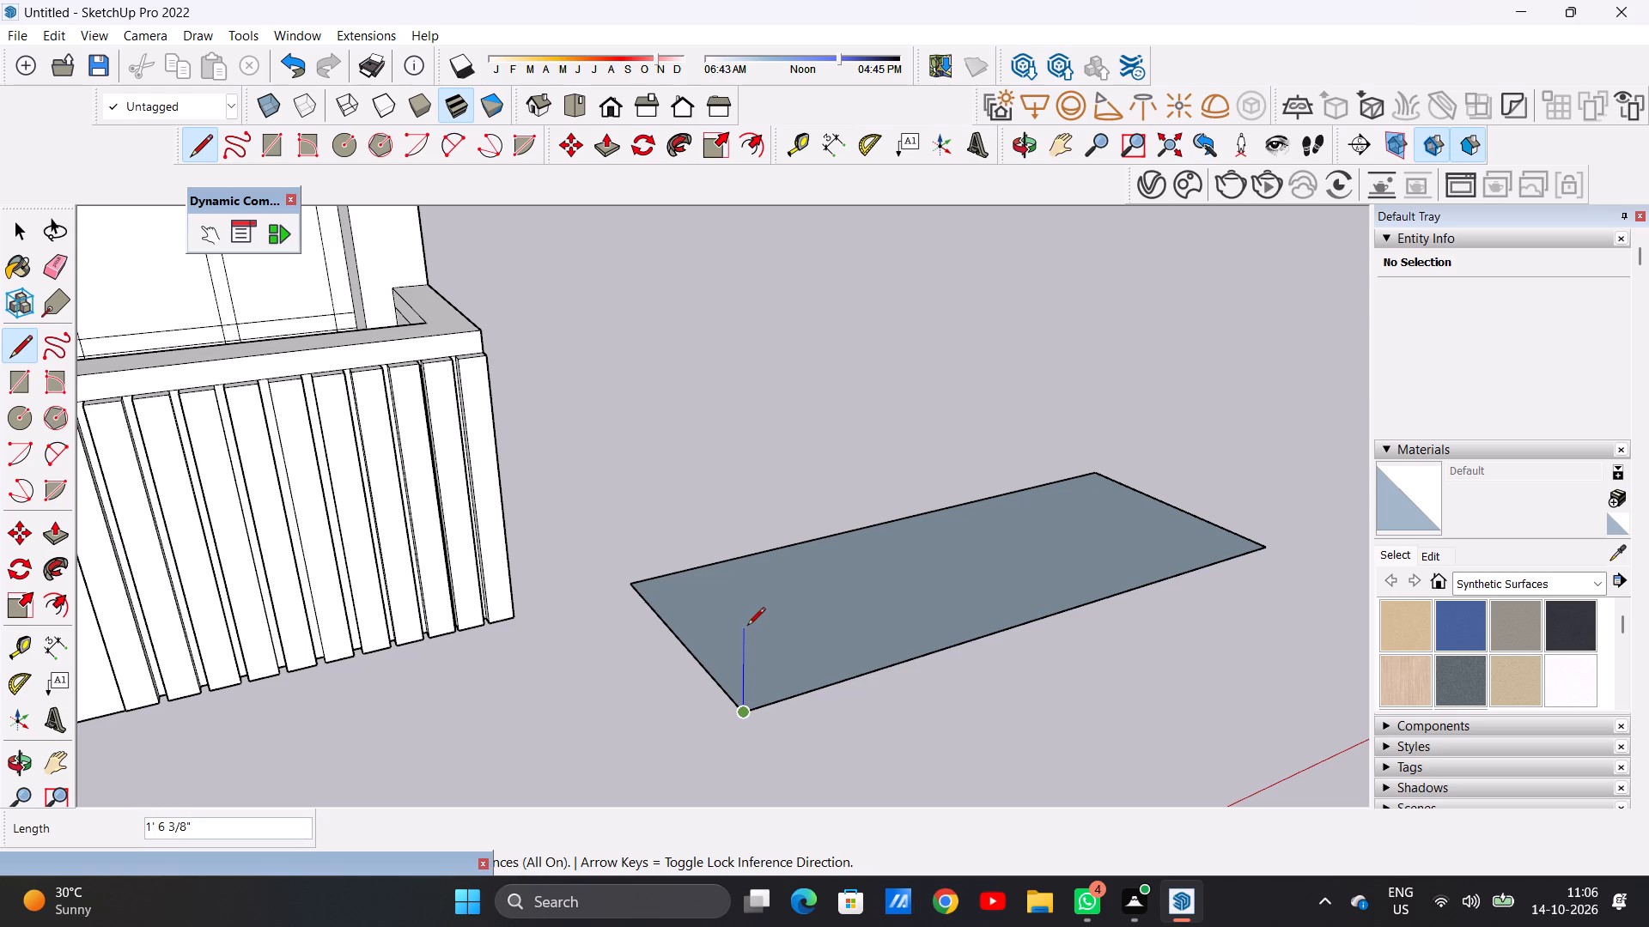
pyautogui.click(746, 623)
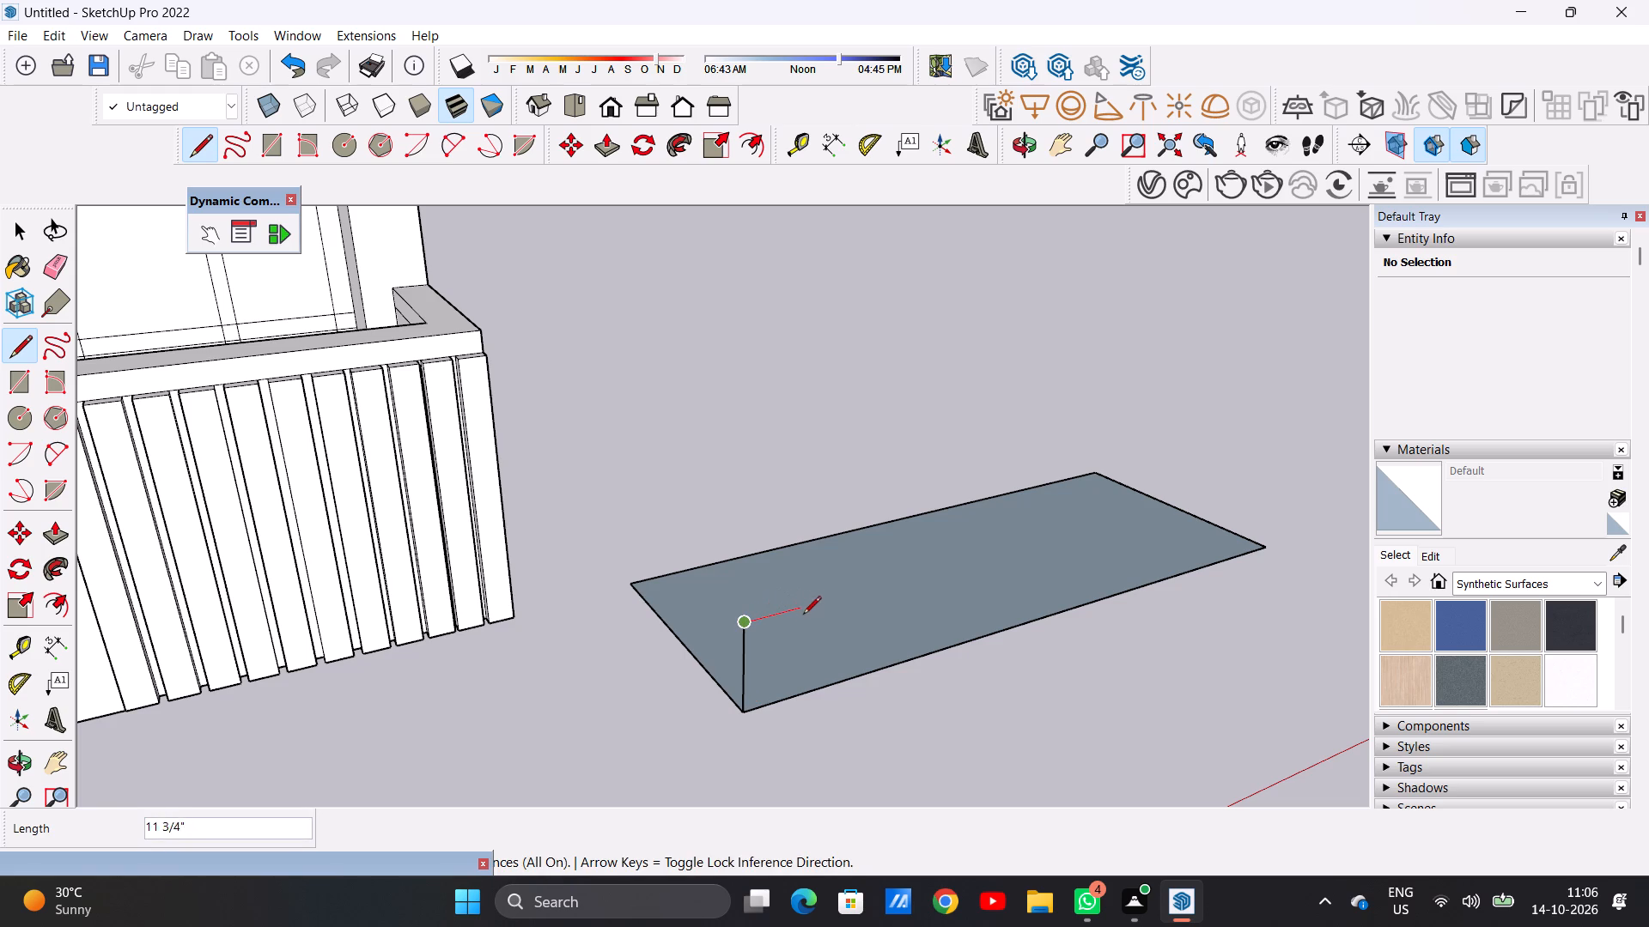
pyautogui.click(806, 614)
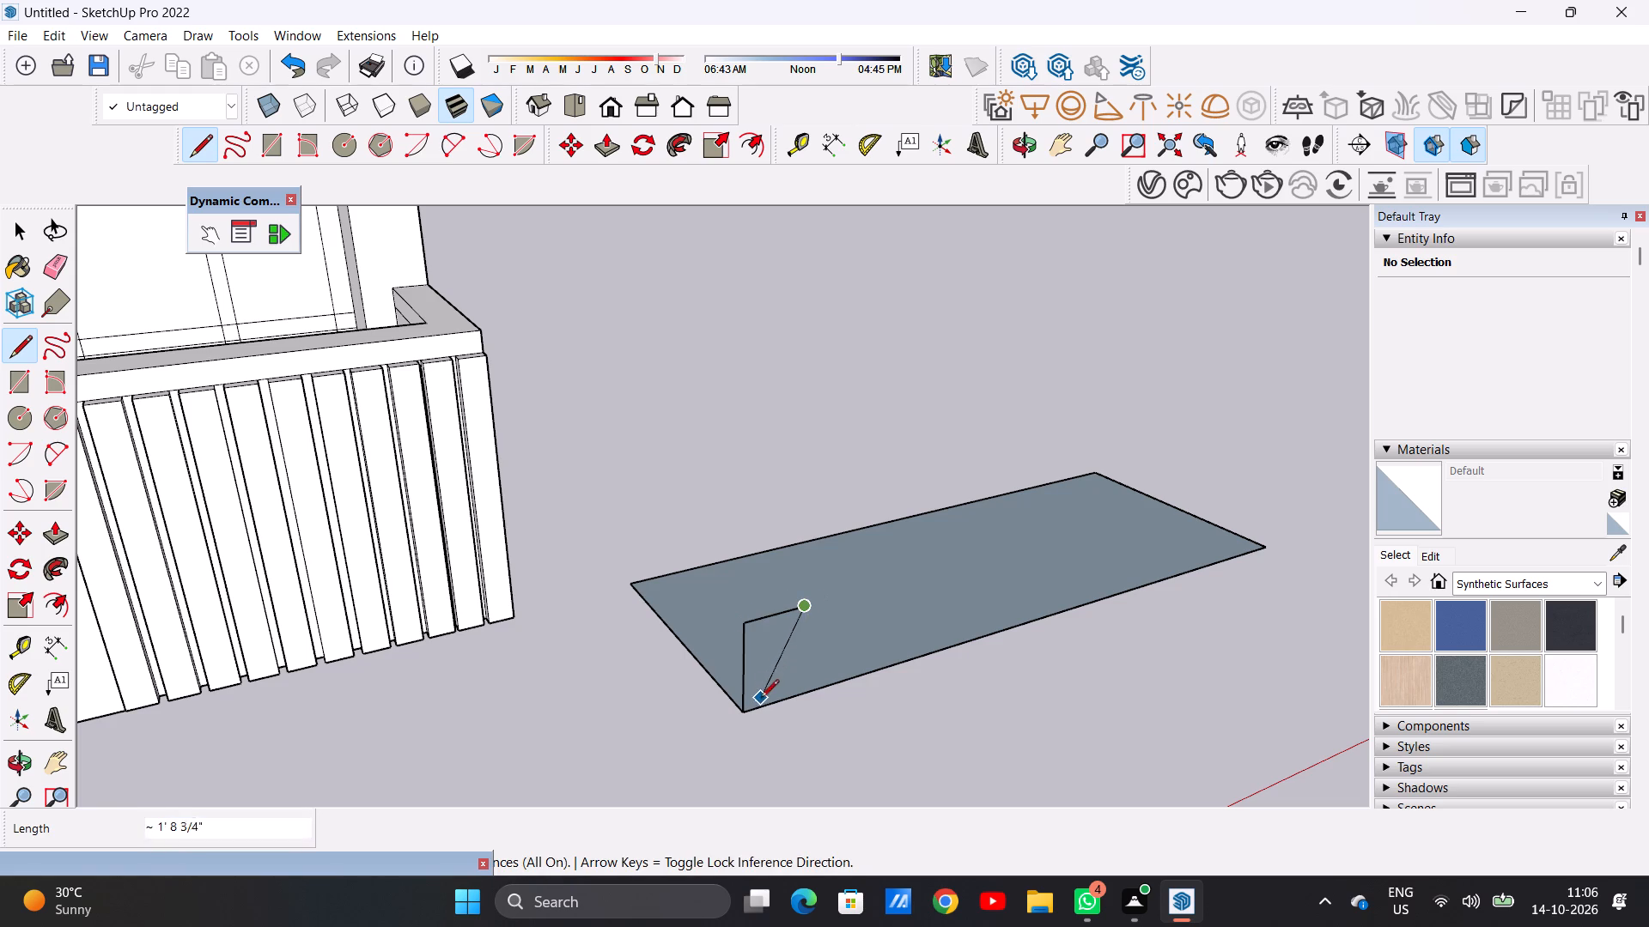
pyautogui.click(751, 709)
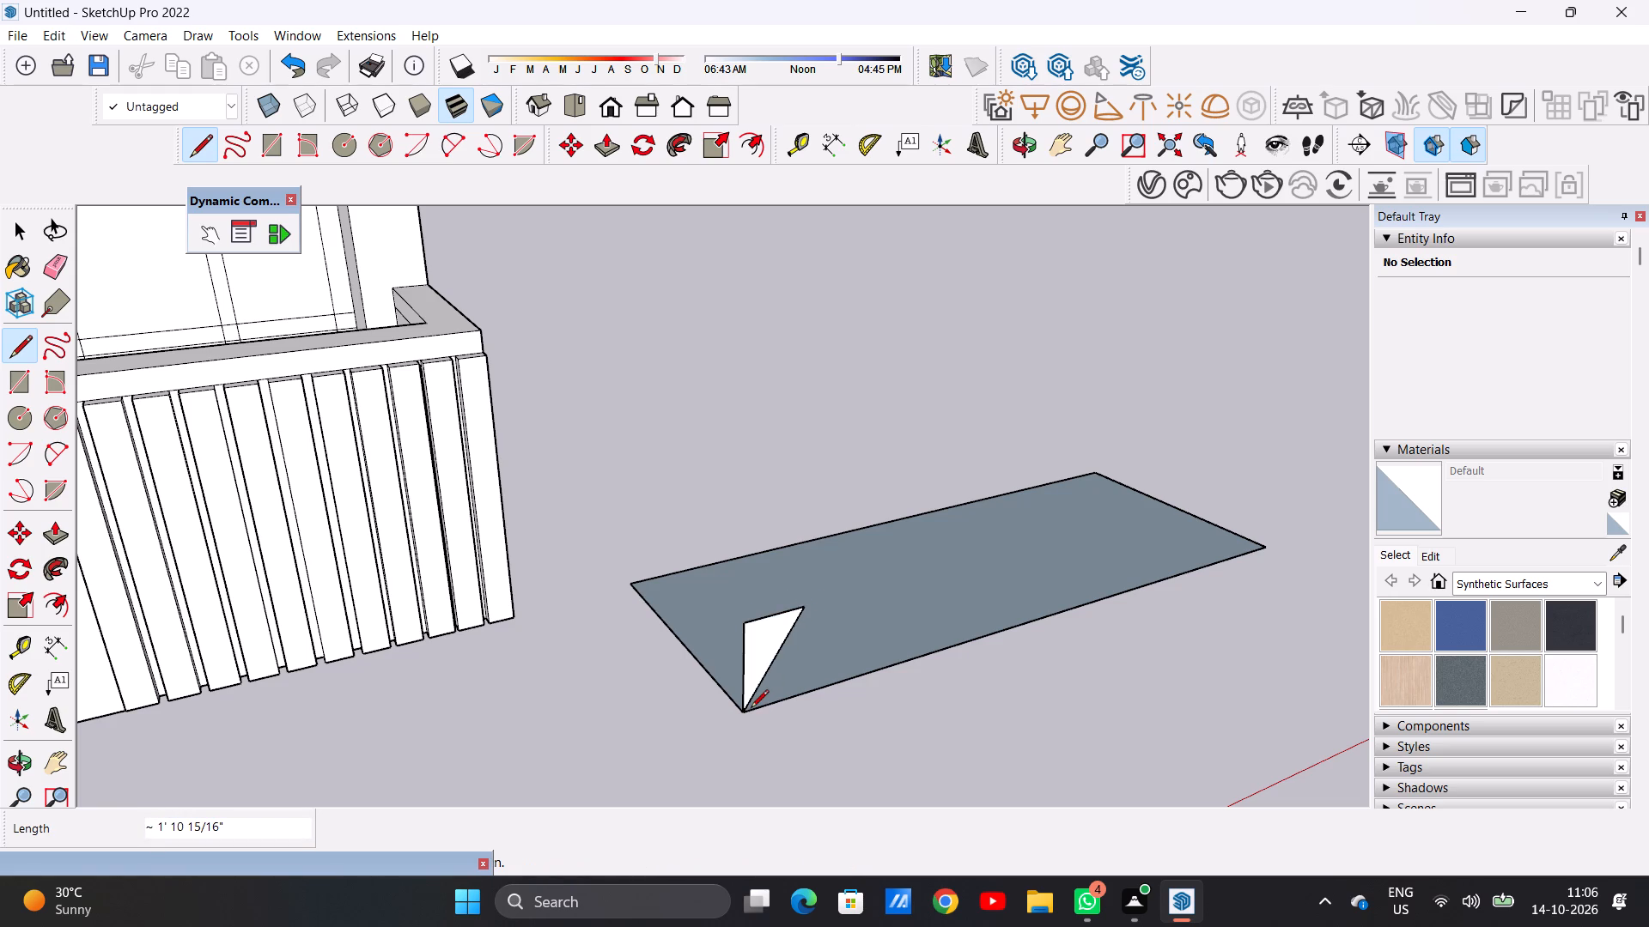
pyautogui.press('space')
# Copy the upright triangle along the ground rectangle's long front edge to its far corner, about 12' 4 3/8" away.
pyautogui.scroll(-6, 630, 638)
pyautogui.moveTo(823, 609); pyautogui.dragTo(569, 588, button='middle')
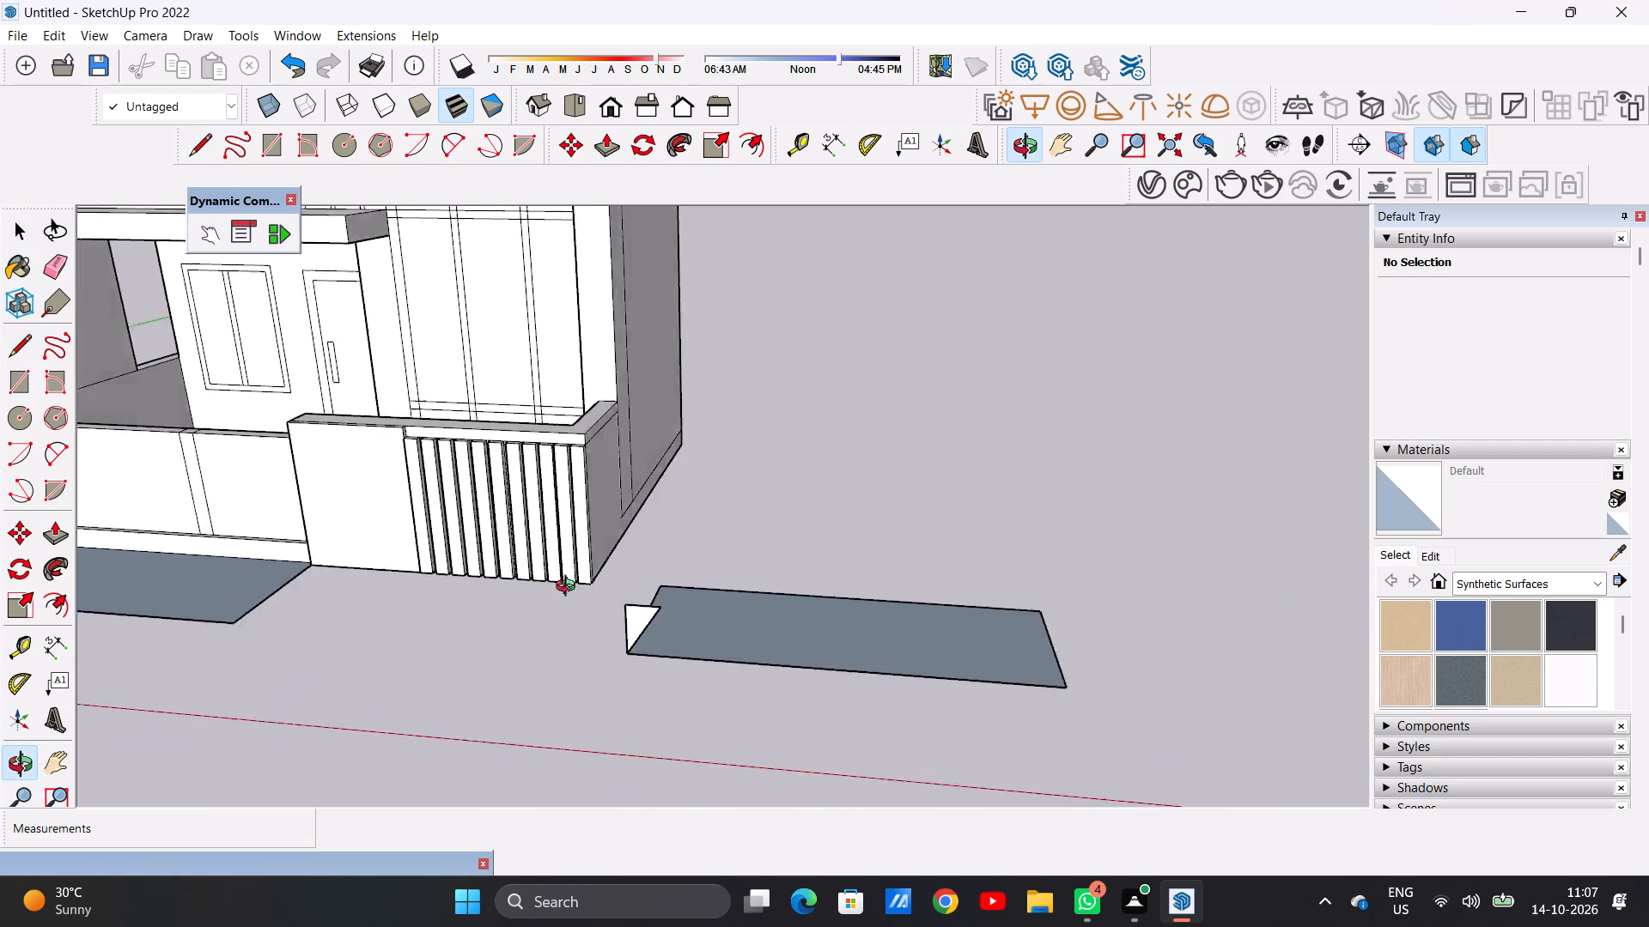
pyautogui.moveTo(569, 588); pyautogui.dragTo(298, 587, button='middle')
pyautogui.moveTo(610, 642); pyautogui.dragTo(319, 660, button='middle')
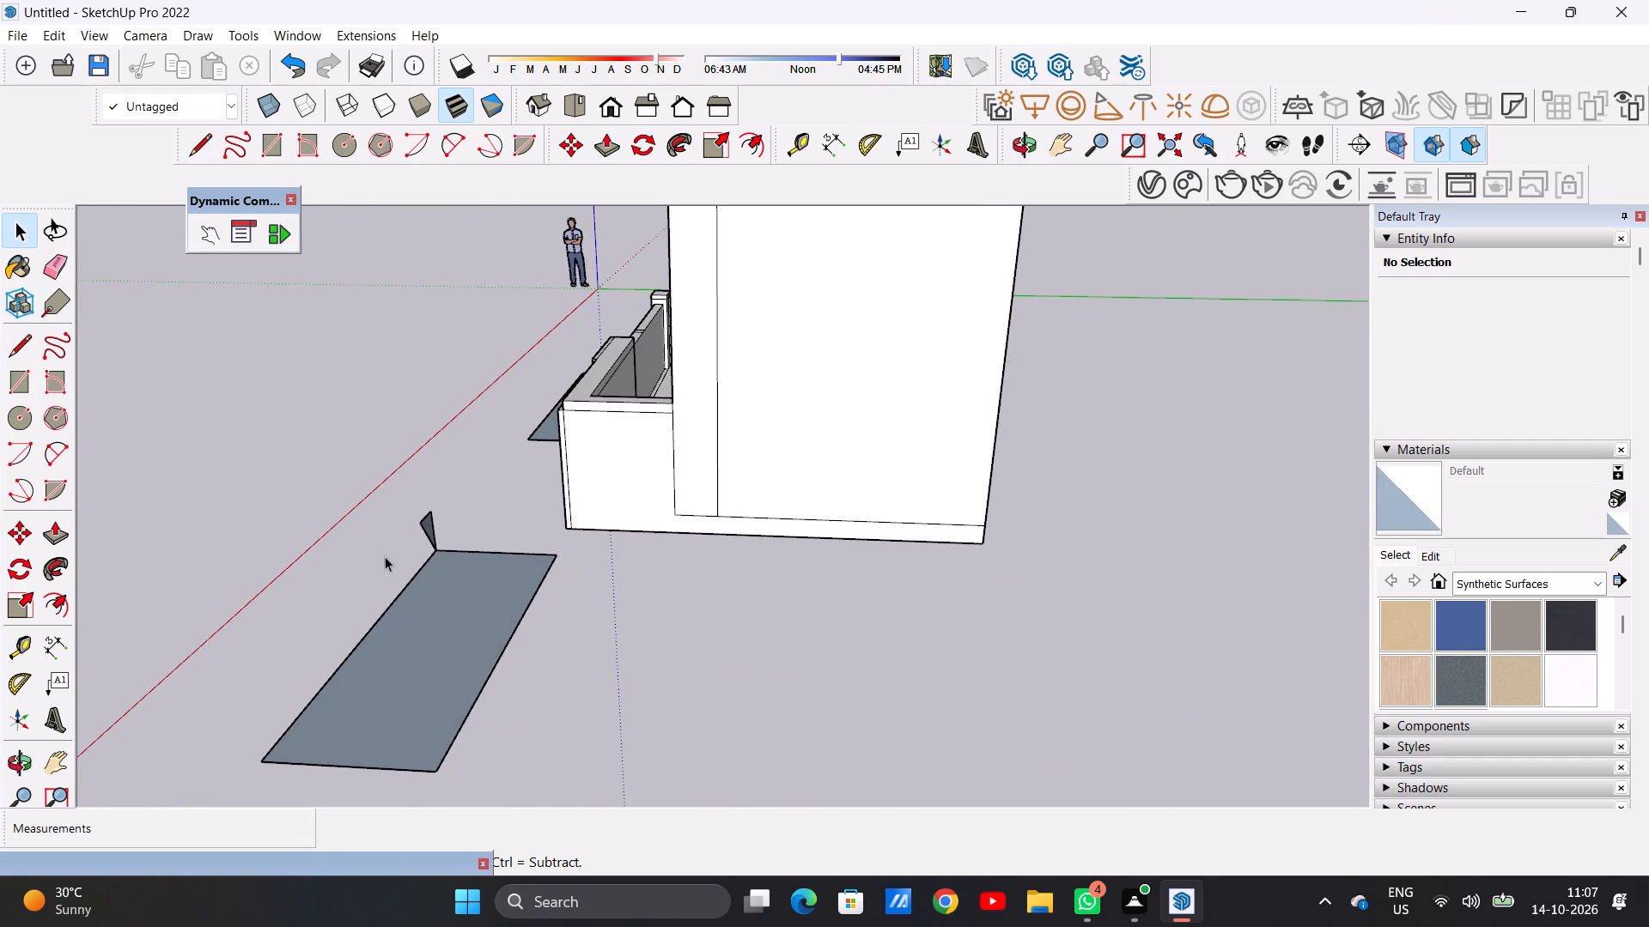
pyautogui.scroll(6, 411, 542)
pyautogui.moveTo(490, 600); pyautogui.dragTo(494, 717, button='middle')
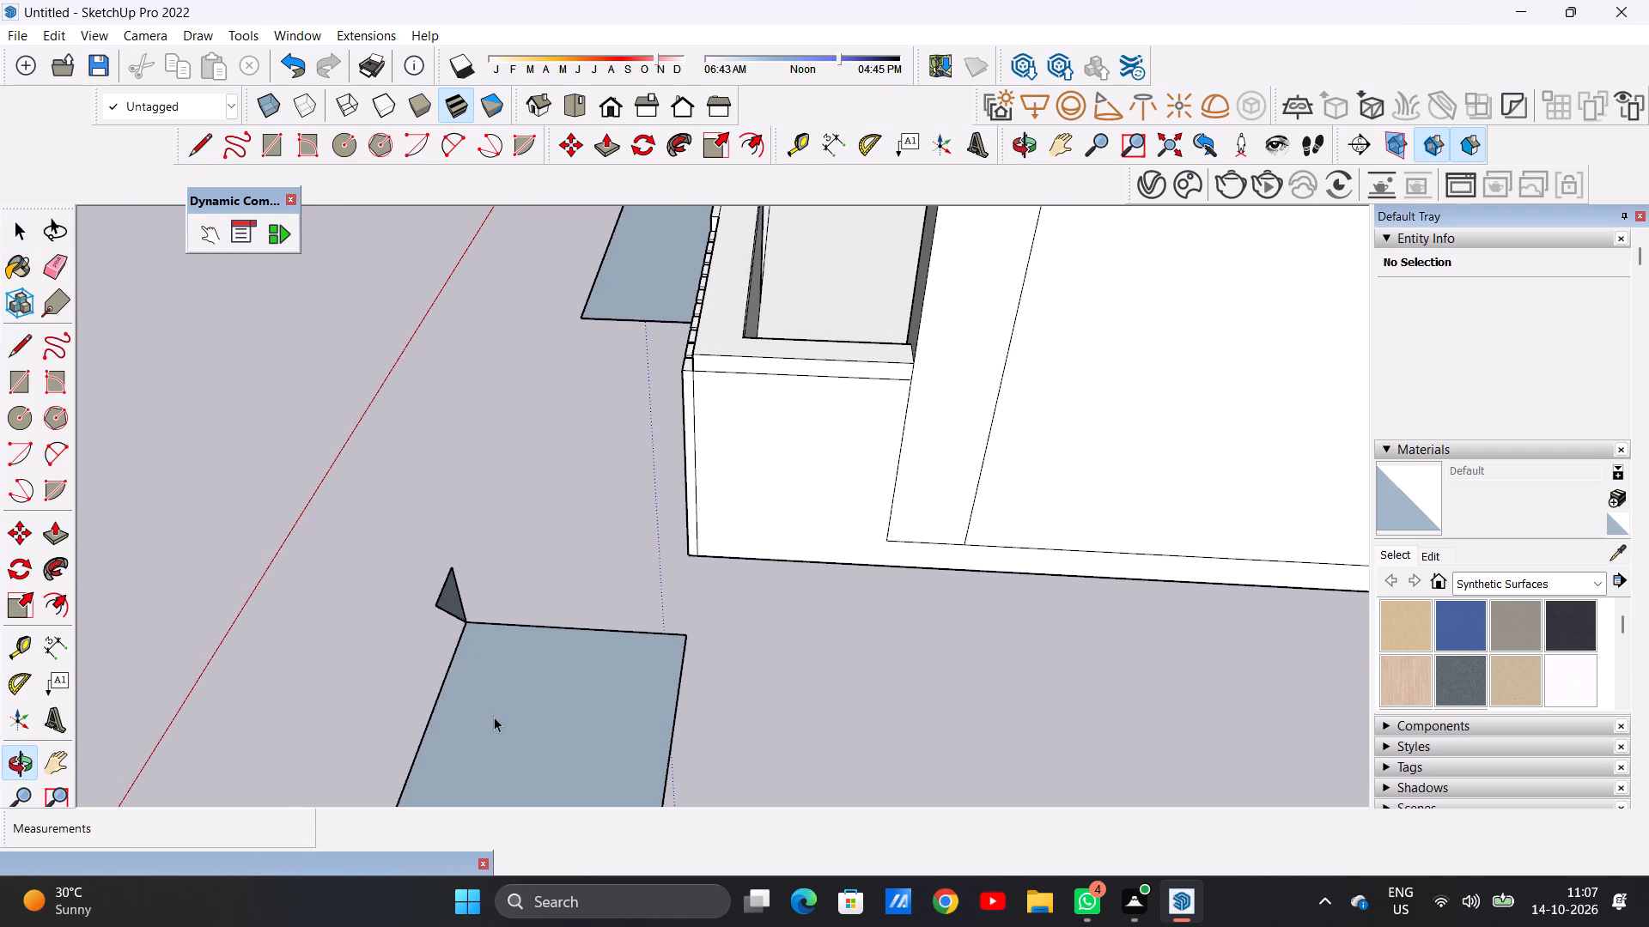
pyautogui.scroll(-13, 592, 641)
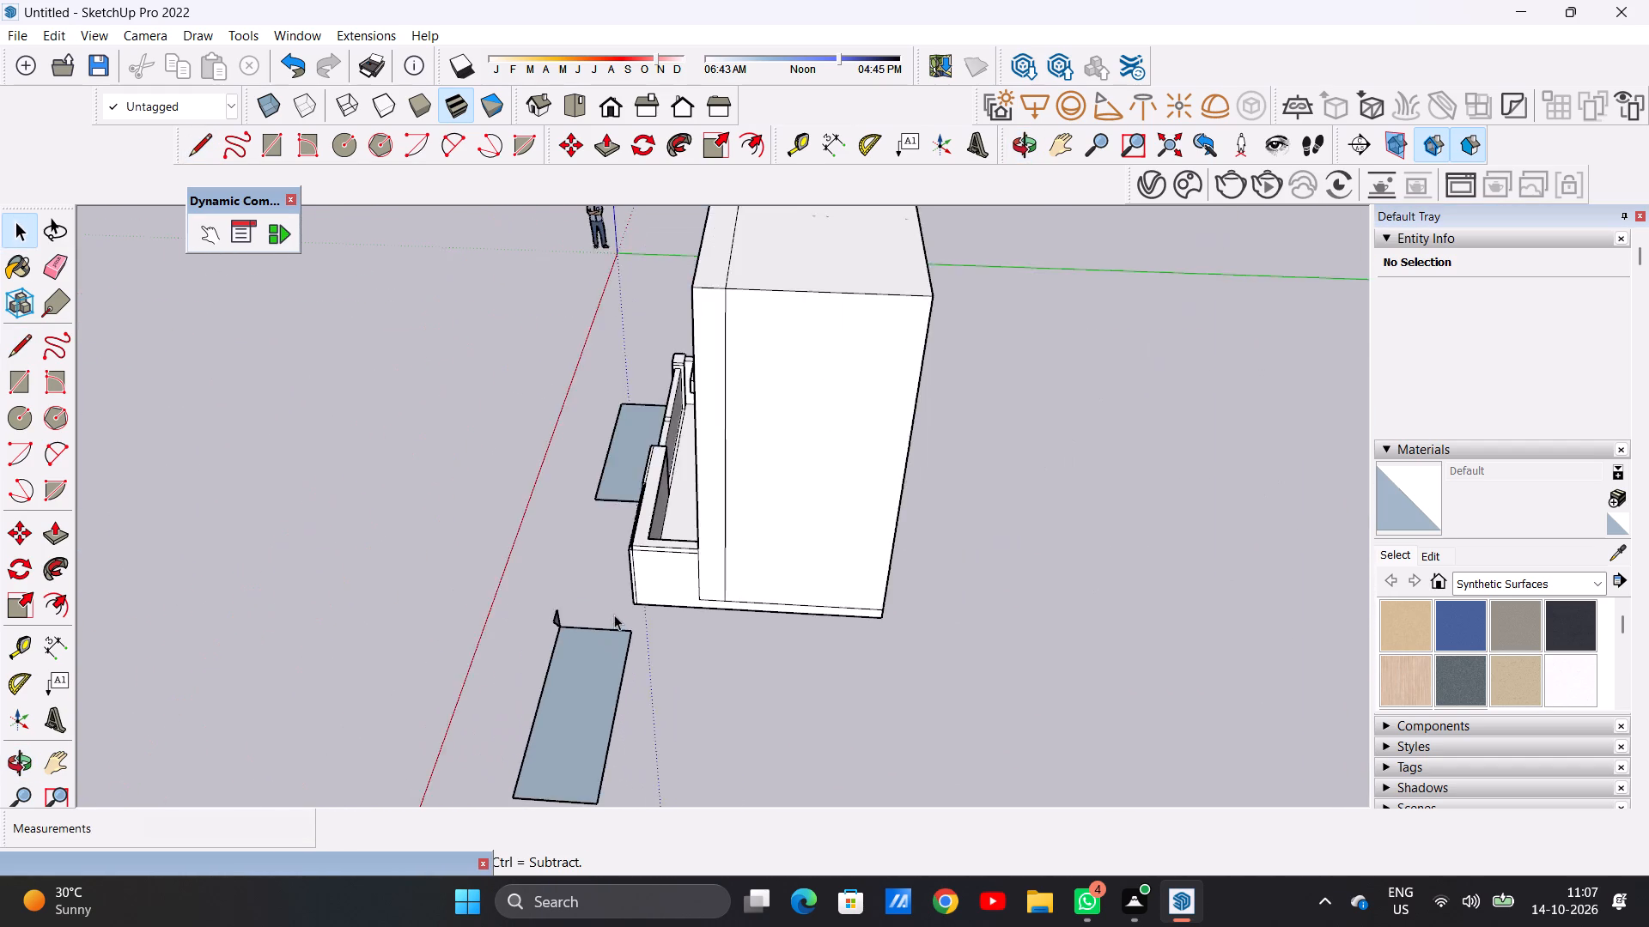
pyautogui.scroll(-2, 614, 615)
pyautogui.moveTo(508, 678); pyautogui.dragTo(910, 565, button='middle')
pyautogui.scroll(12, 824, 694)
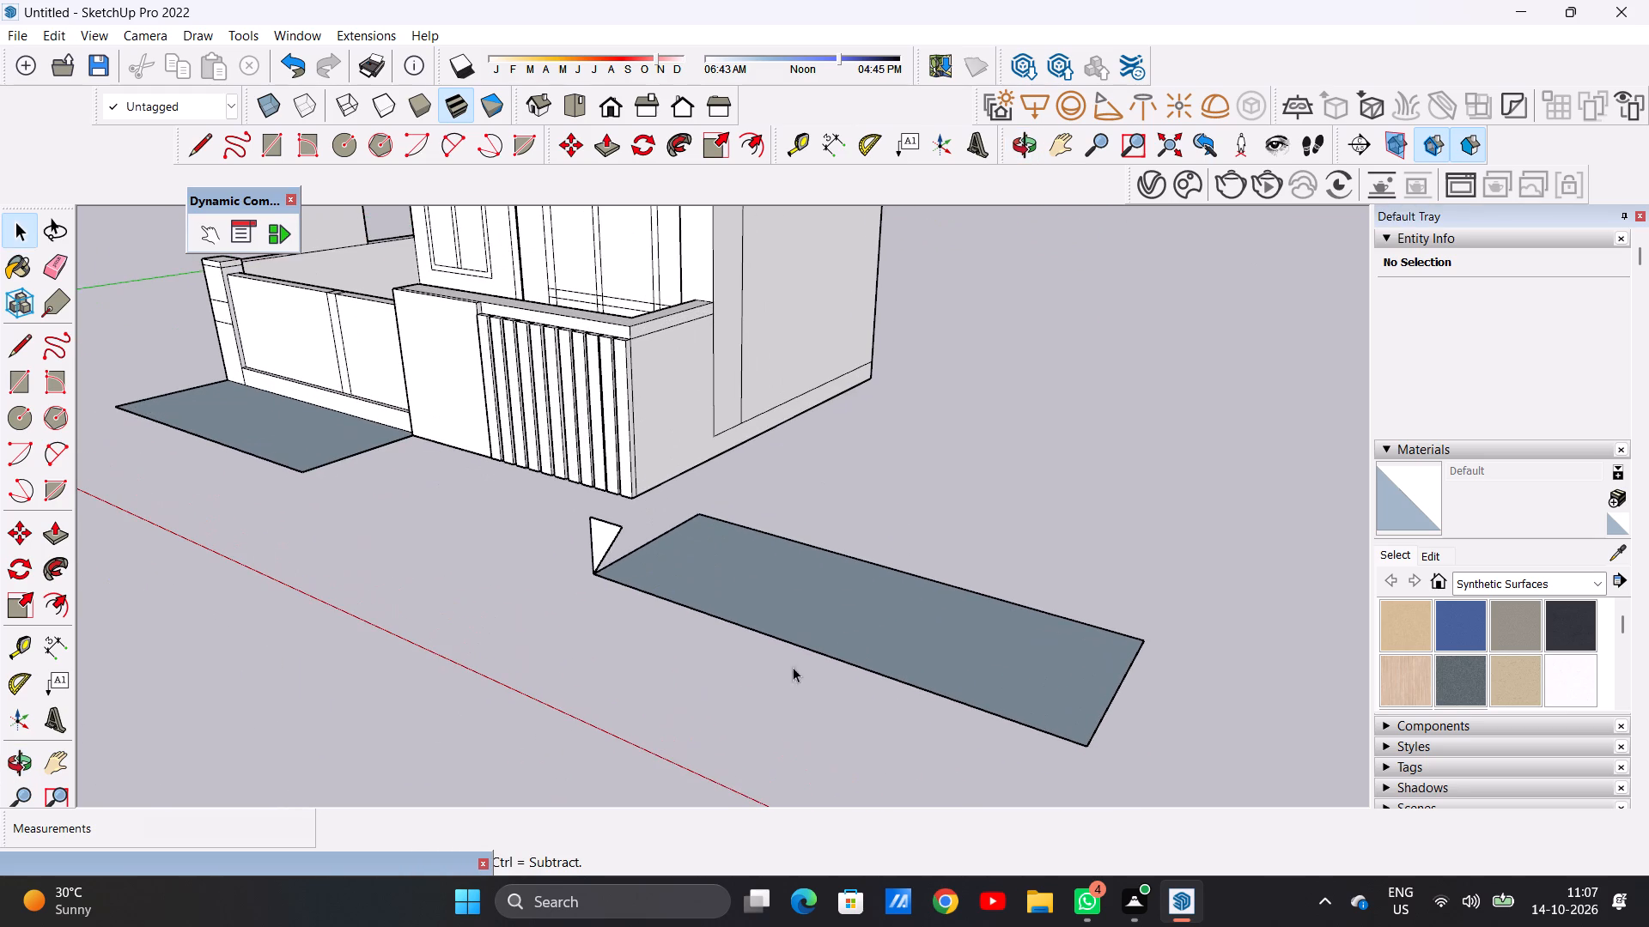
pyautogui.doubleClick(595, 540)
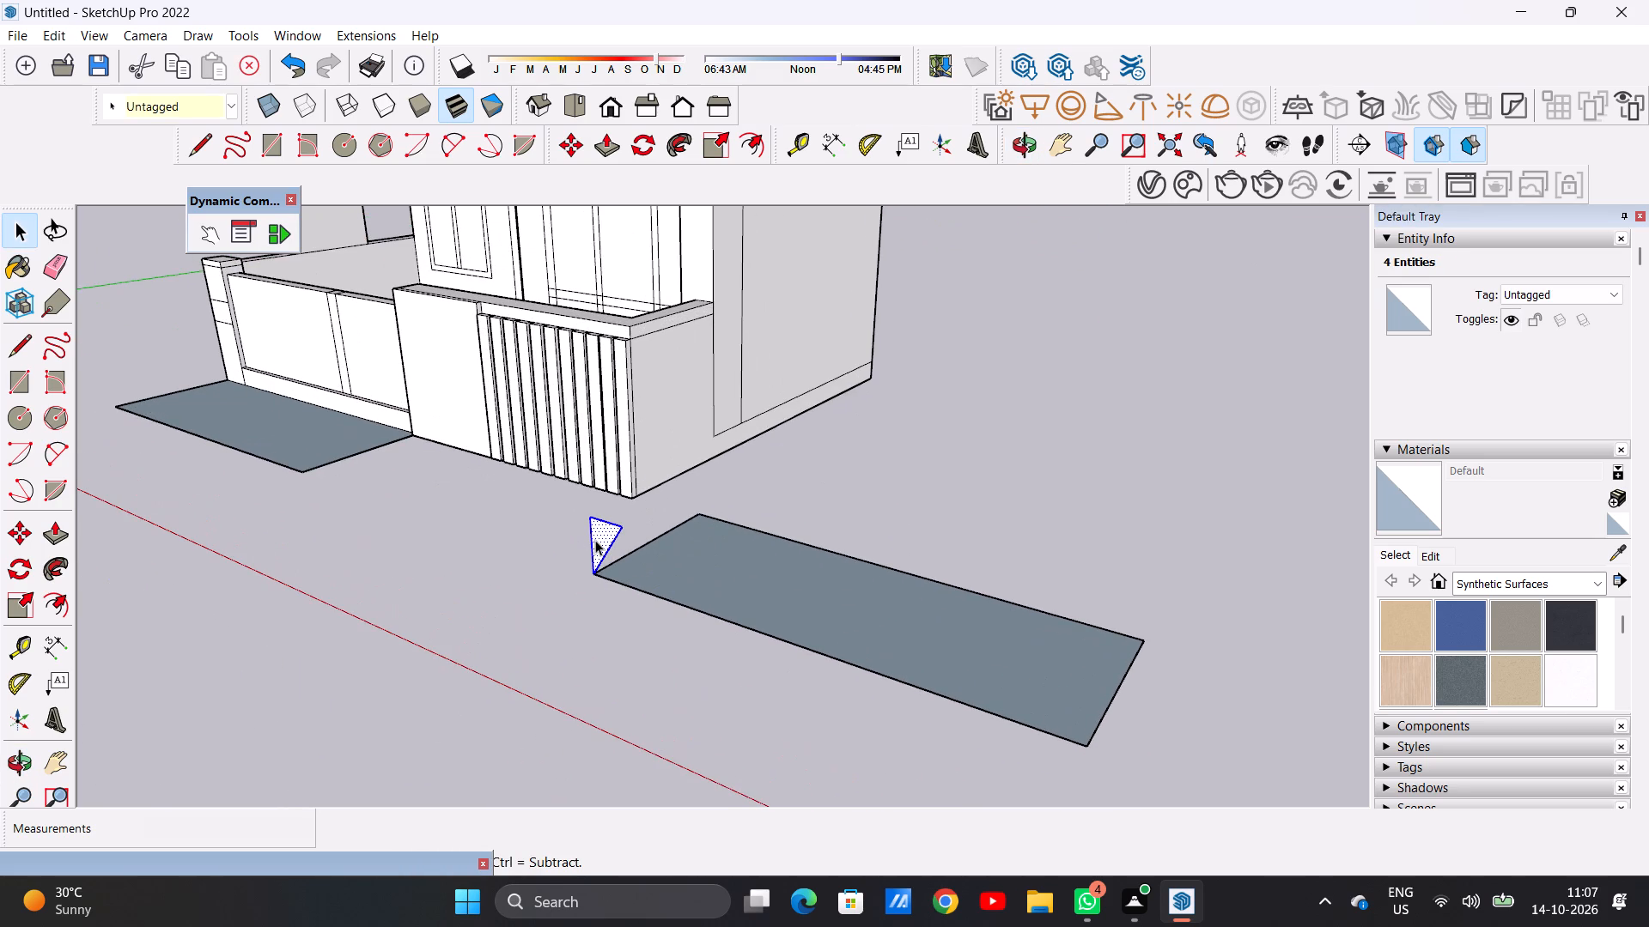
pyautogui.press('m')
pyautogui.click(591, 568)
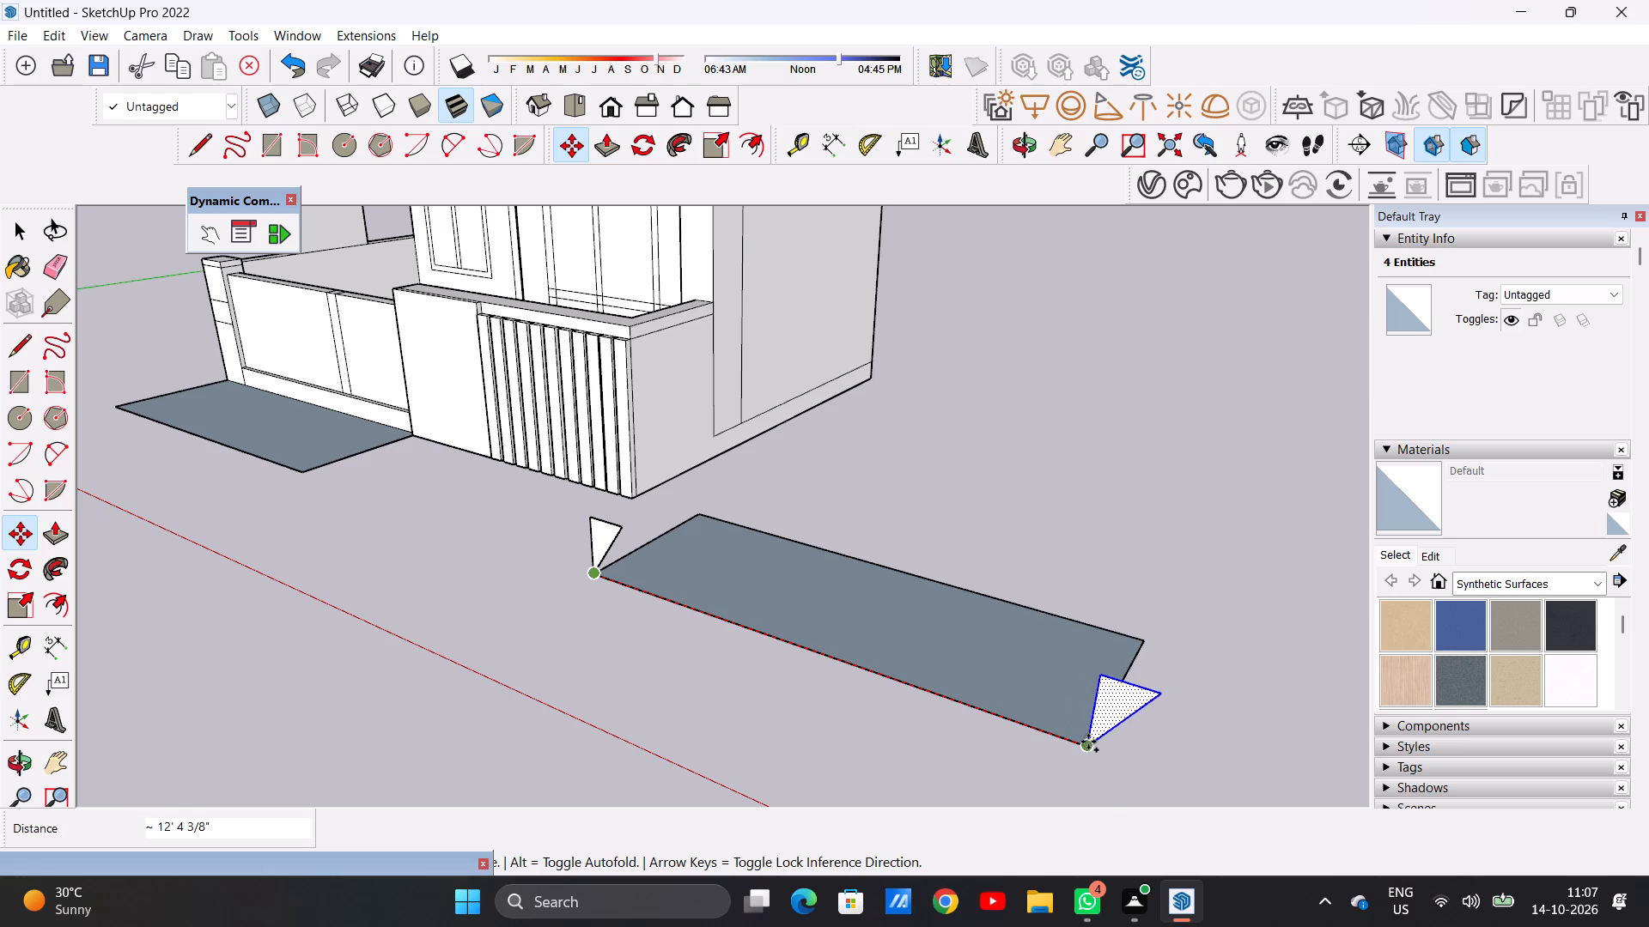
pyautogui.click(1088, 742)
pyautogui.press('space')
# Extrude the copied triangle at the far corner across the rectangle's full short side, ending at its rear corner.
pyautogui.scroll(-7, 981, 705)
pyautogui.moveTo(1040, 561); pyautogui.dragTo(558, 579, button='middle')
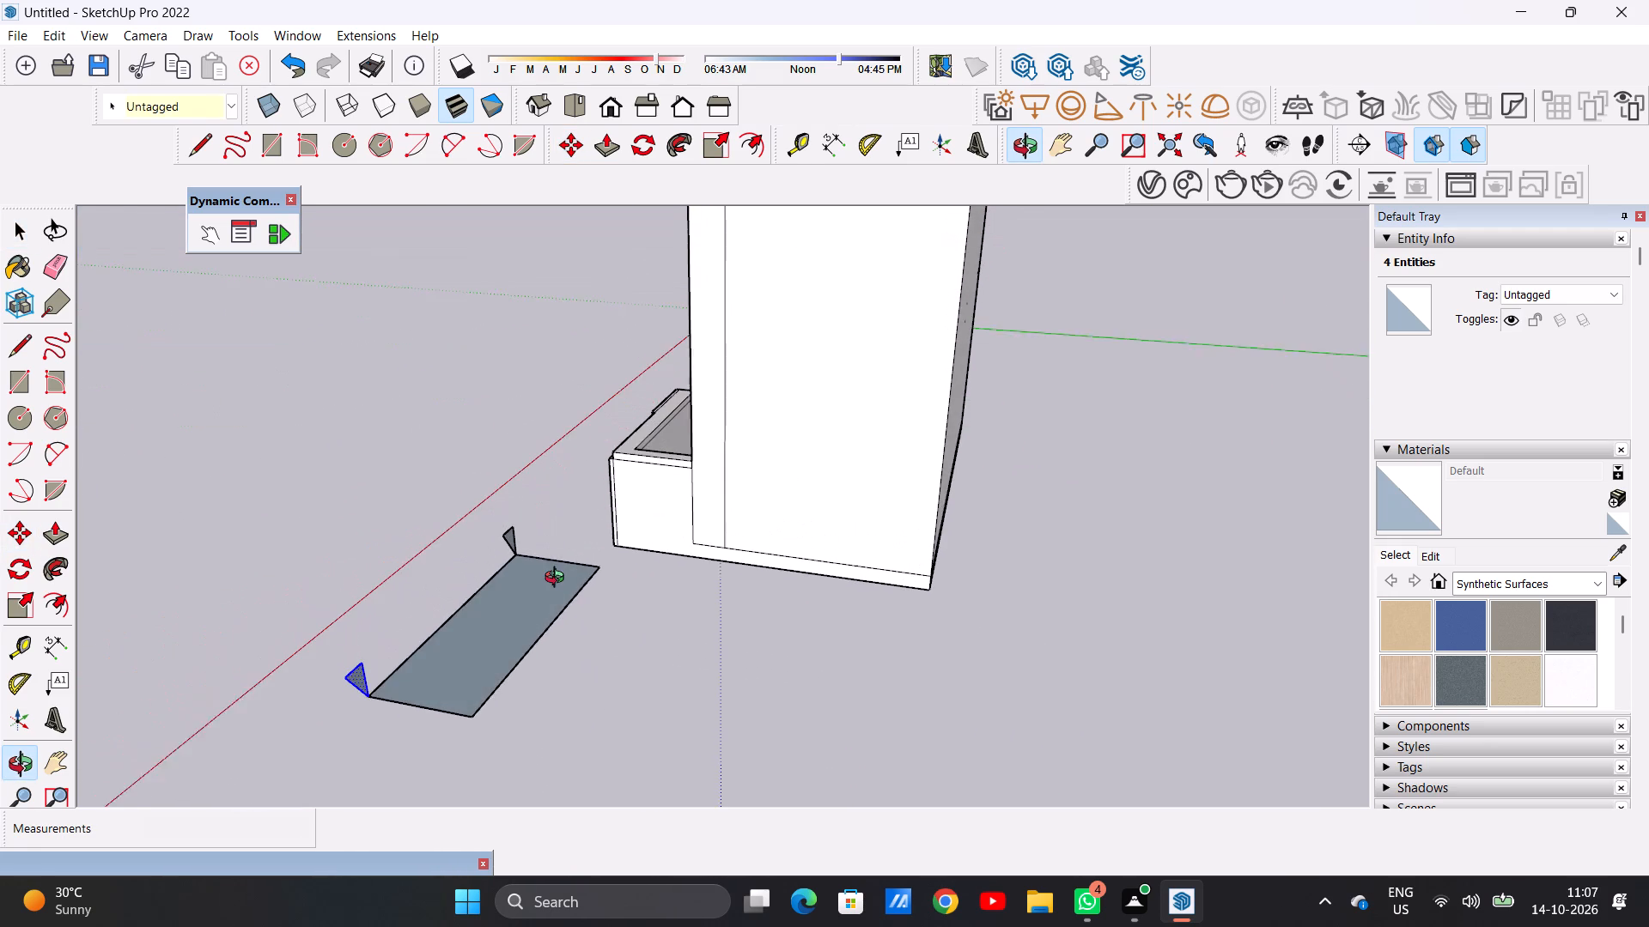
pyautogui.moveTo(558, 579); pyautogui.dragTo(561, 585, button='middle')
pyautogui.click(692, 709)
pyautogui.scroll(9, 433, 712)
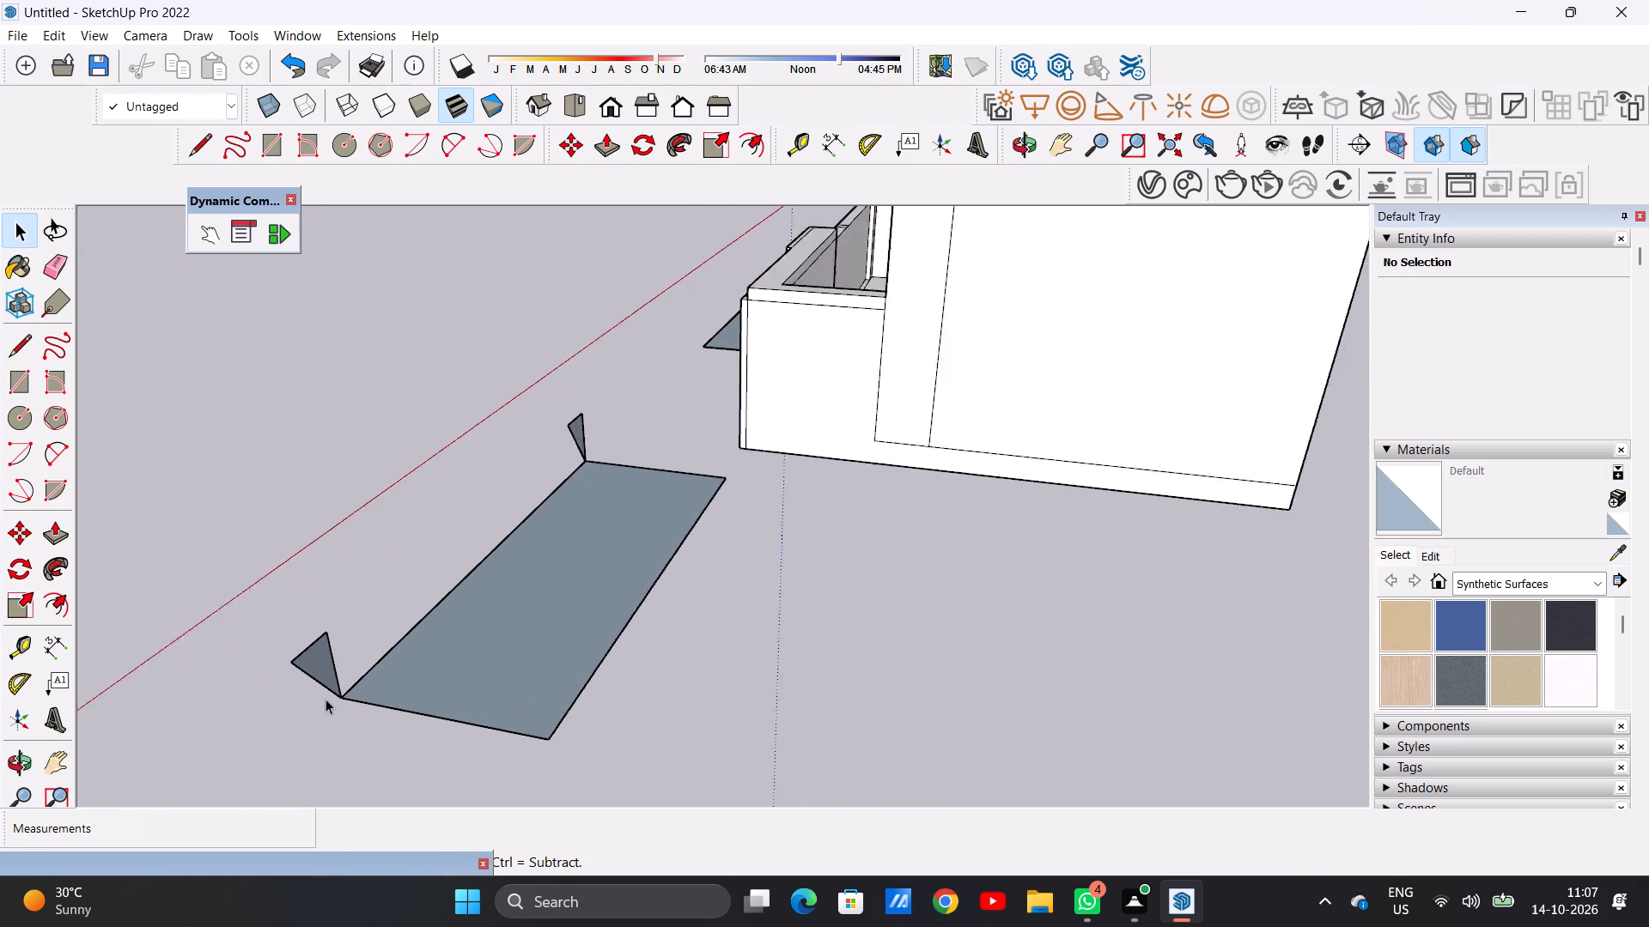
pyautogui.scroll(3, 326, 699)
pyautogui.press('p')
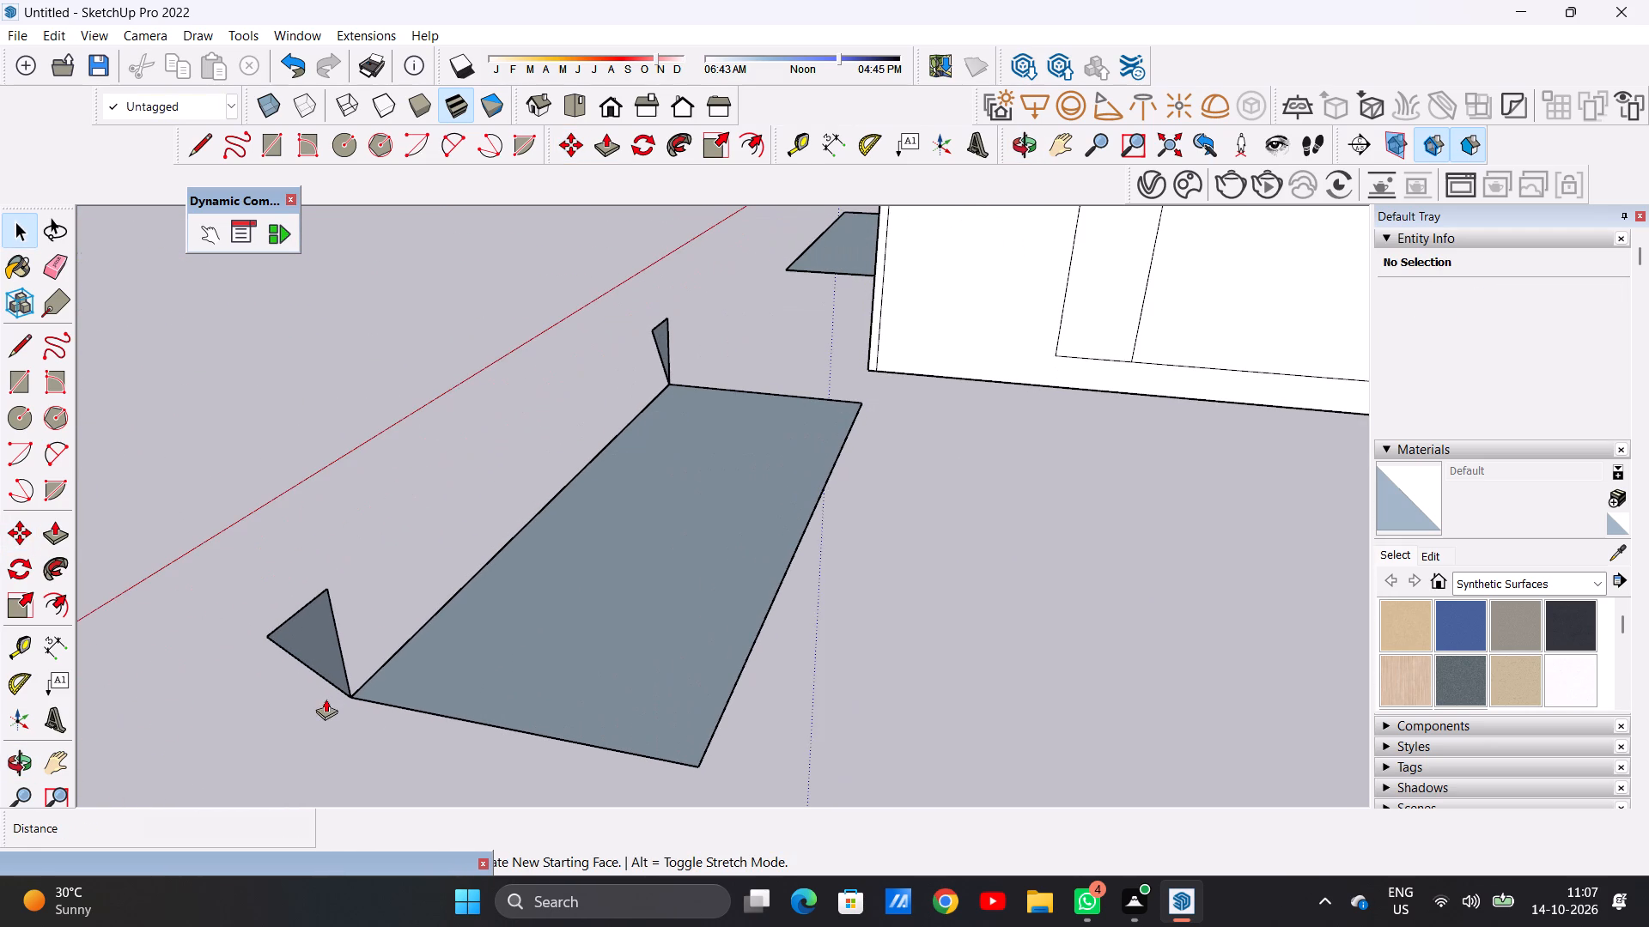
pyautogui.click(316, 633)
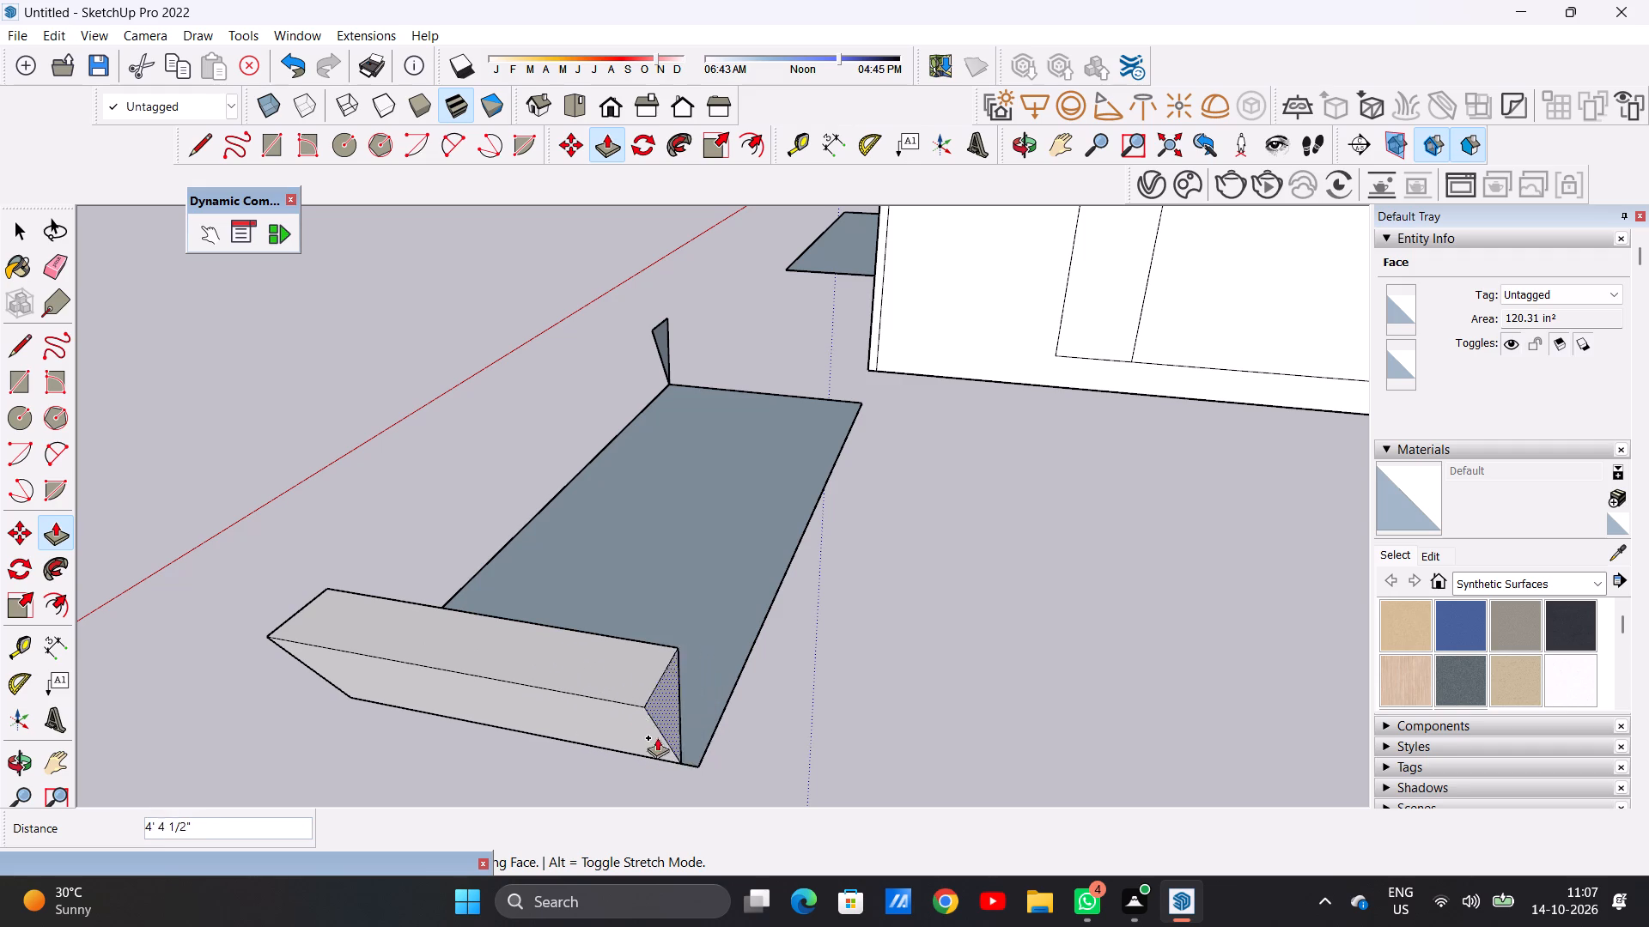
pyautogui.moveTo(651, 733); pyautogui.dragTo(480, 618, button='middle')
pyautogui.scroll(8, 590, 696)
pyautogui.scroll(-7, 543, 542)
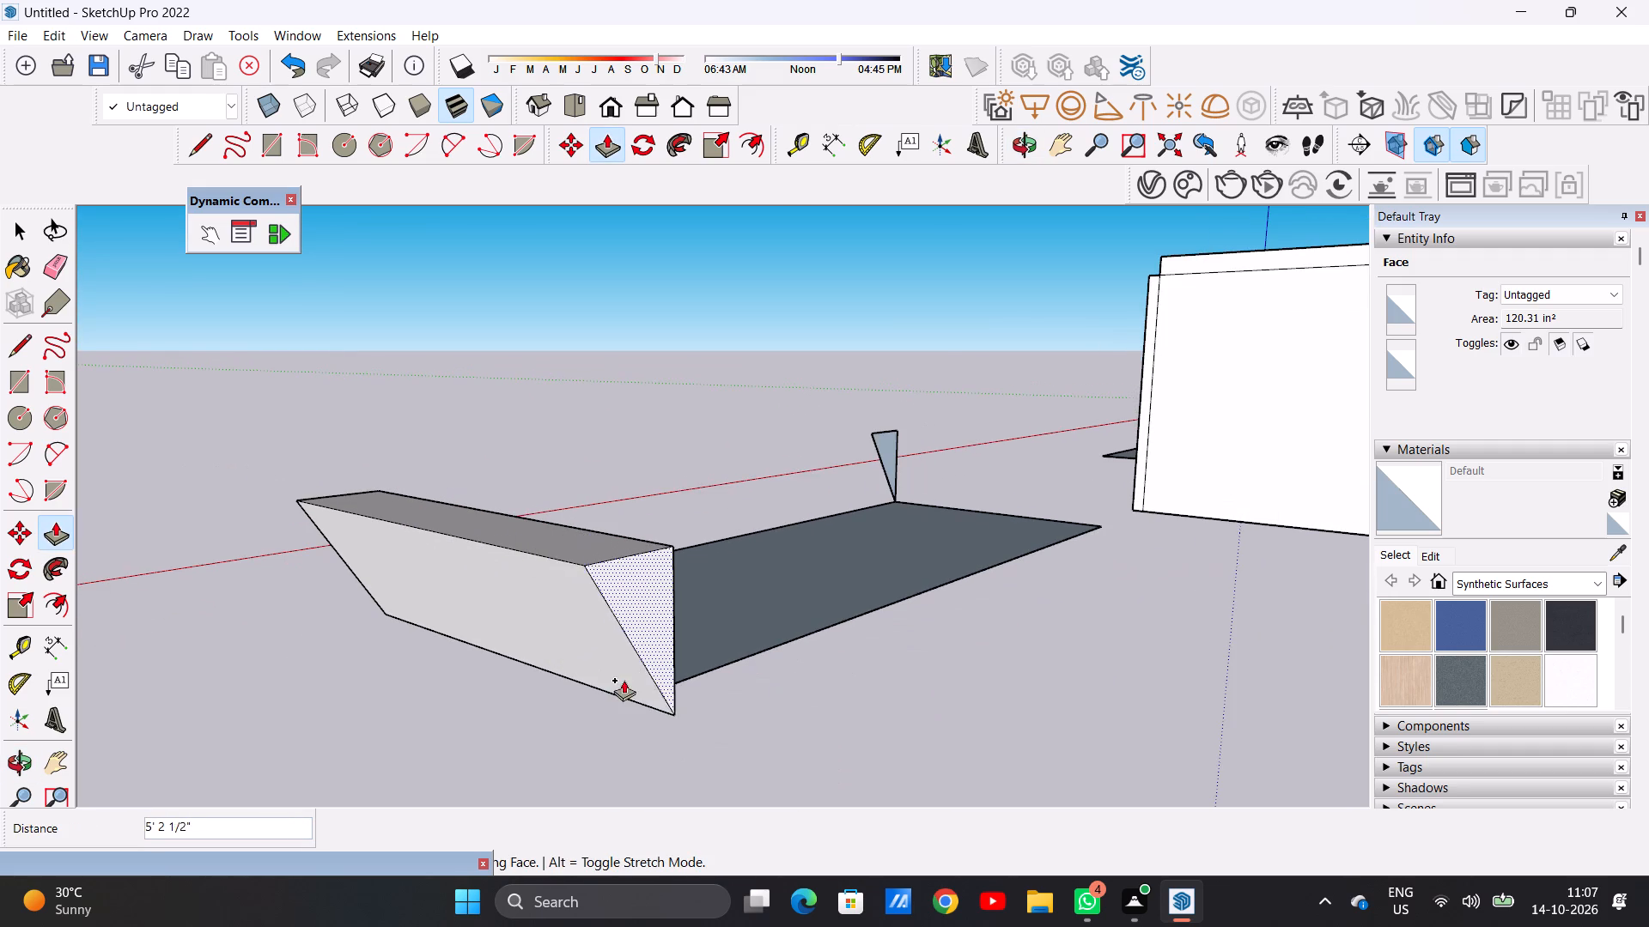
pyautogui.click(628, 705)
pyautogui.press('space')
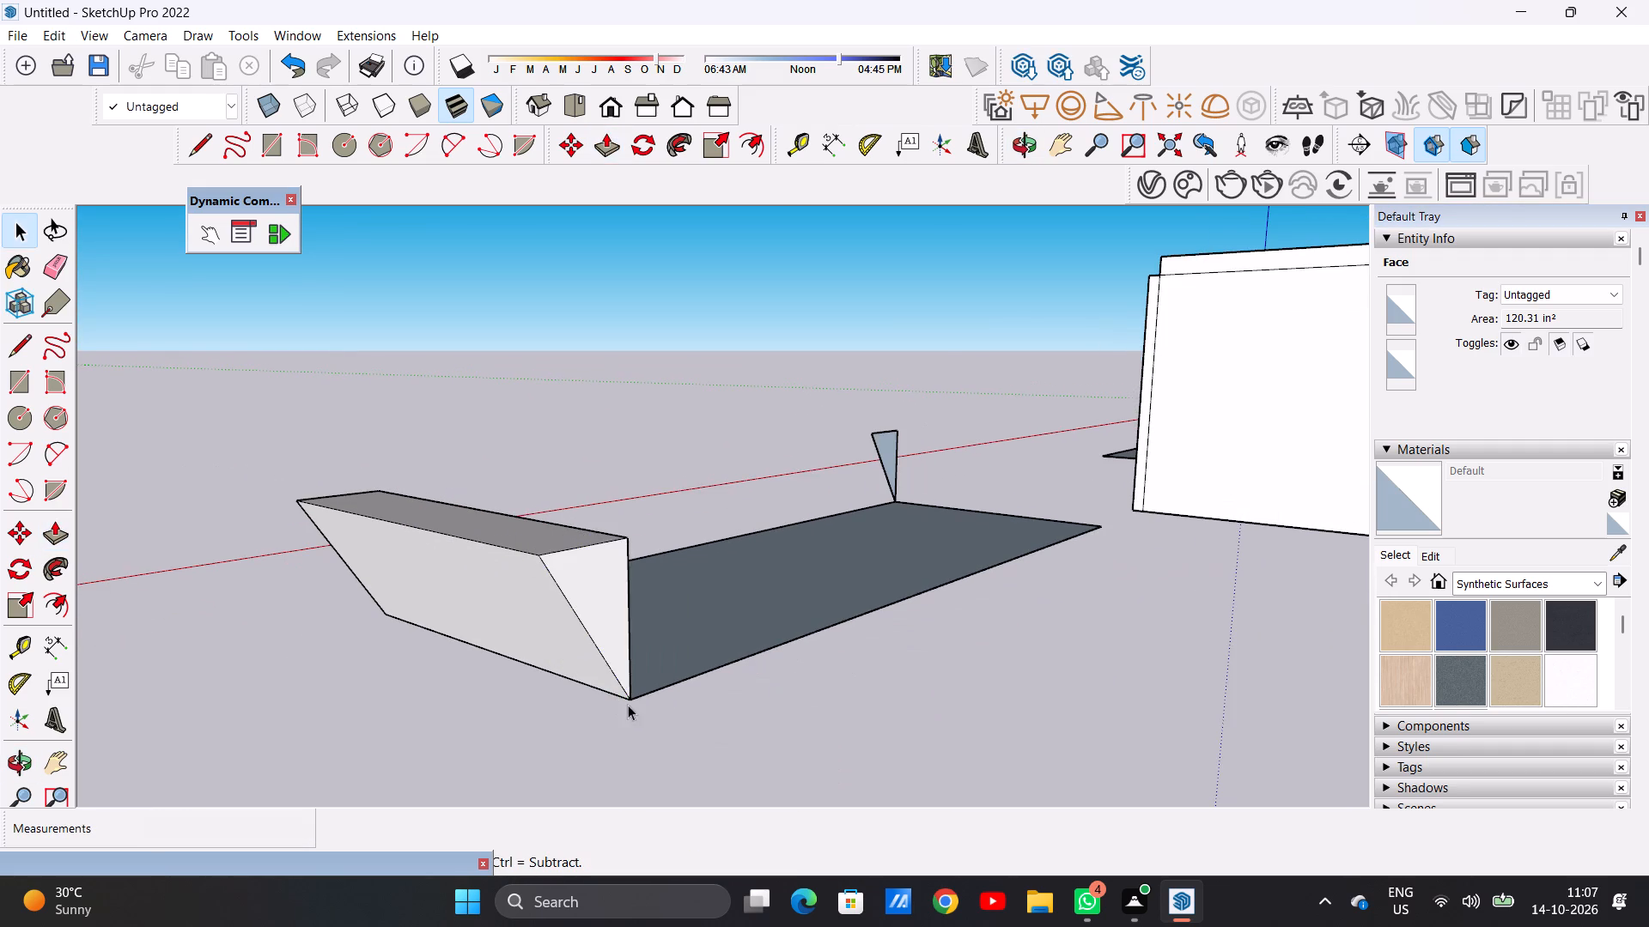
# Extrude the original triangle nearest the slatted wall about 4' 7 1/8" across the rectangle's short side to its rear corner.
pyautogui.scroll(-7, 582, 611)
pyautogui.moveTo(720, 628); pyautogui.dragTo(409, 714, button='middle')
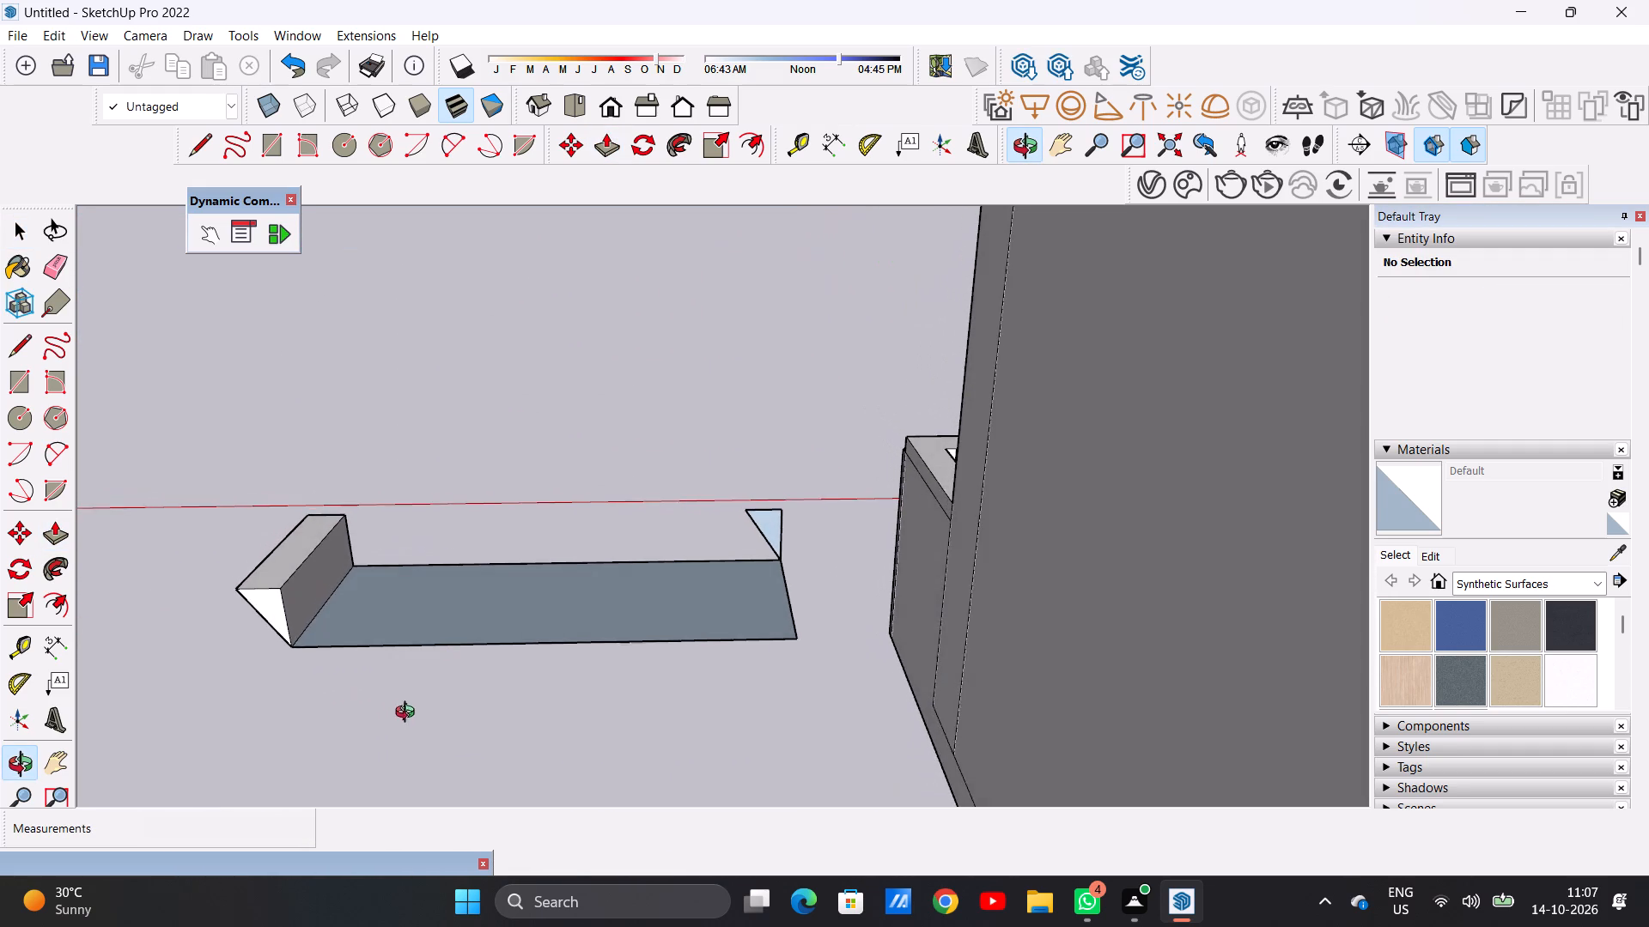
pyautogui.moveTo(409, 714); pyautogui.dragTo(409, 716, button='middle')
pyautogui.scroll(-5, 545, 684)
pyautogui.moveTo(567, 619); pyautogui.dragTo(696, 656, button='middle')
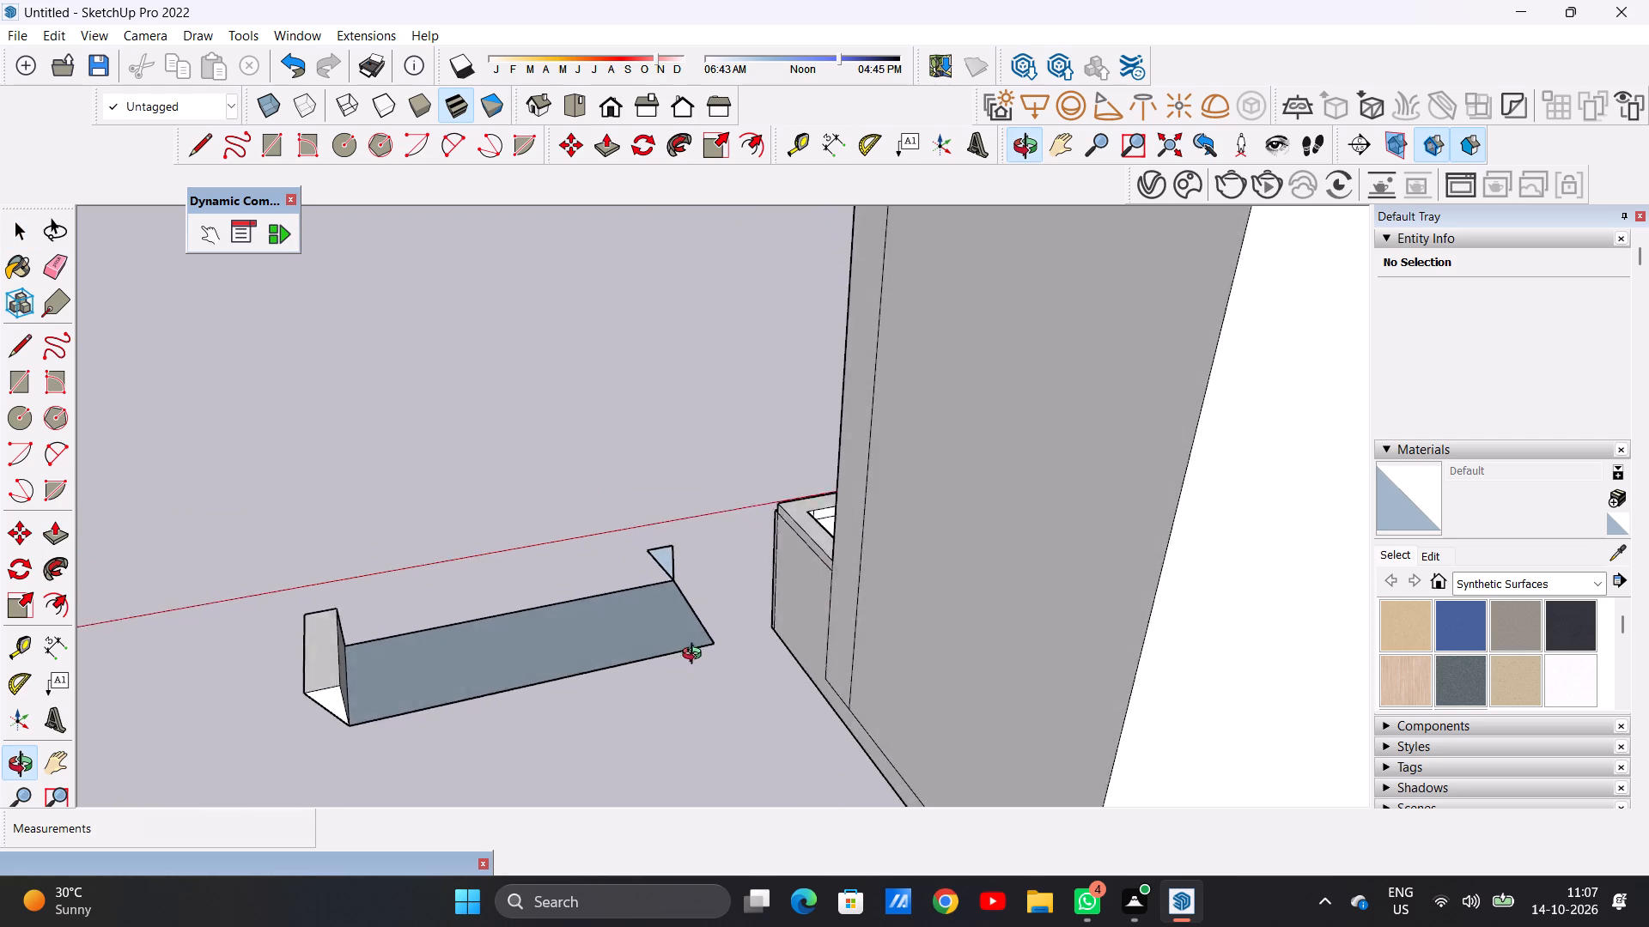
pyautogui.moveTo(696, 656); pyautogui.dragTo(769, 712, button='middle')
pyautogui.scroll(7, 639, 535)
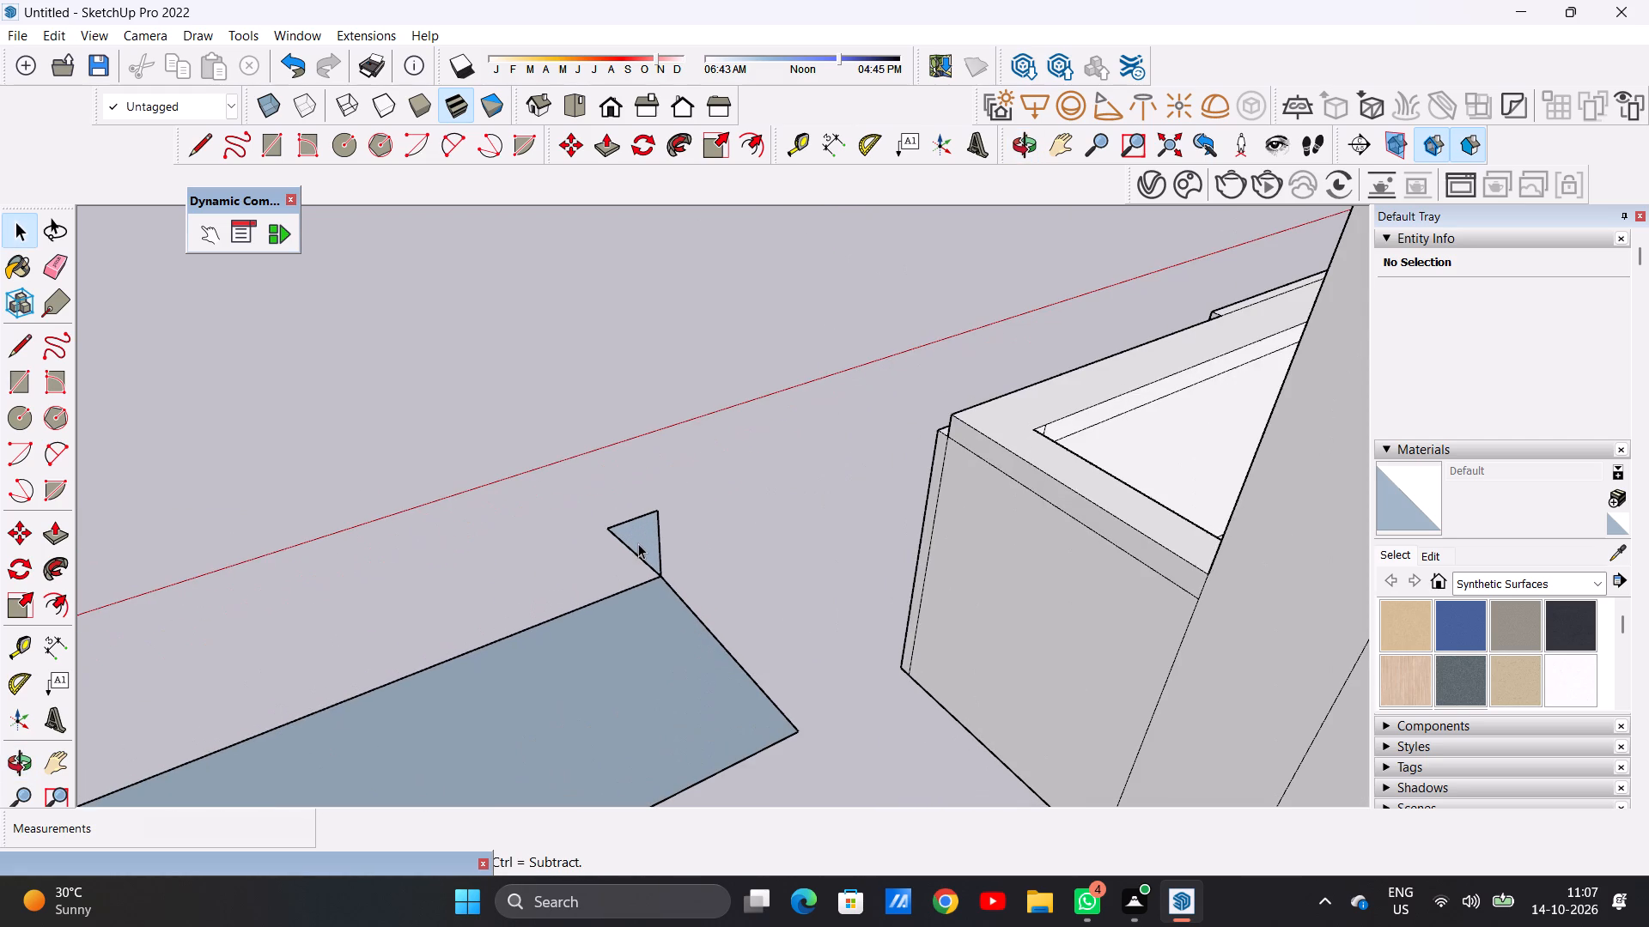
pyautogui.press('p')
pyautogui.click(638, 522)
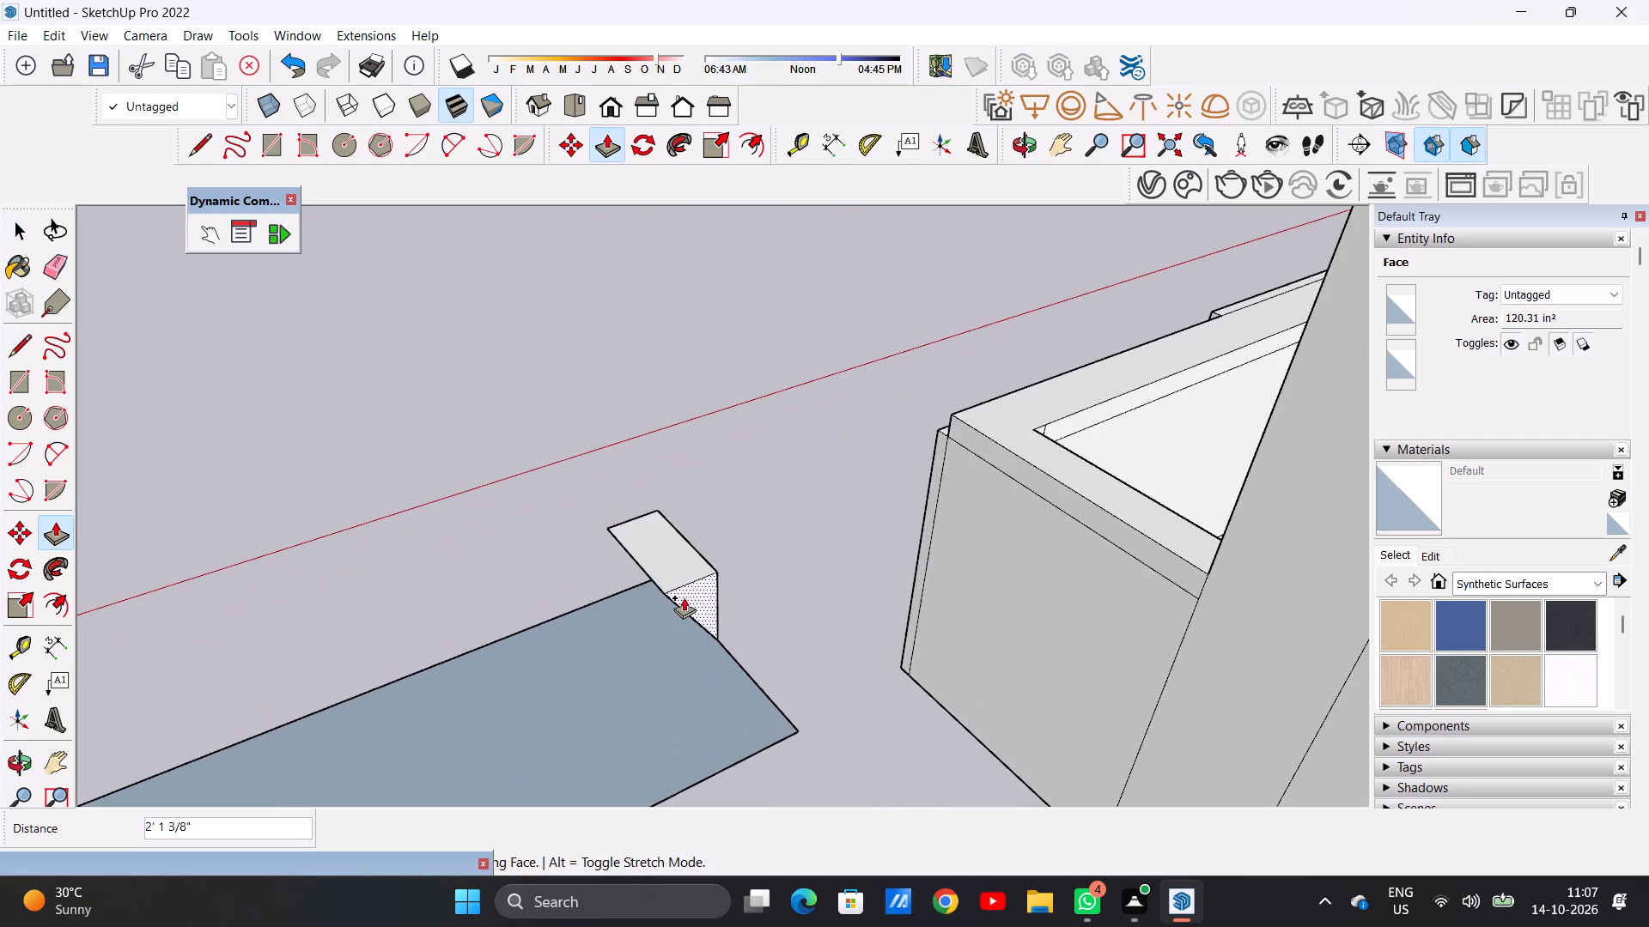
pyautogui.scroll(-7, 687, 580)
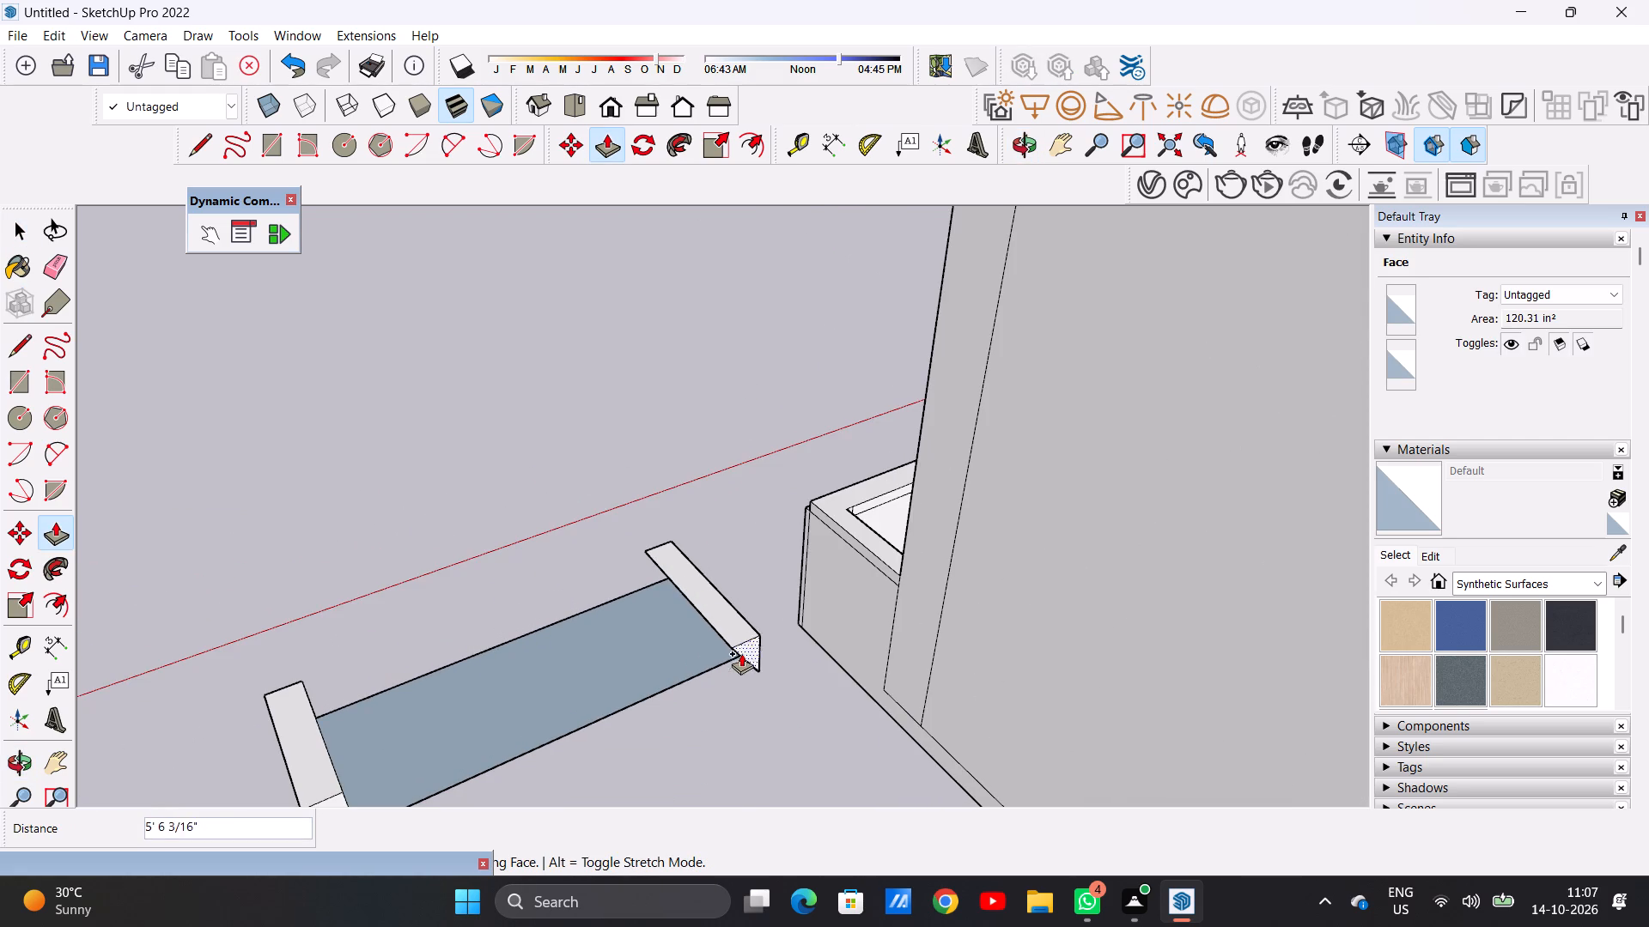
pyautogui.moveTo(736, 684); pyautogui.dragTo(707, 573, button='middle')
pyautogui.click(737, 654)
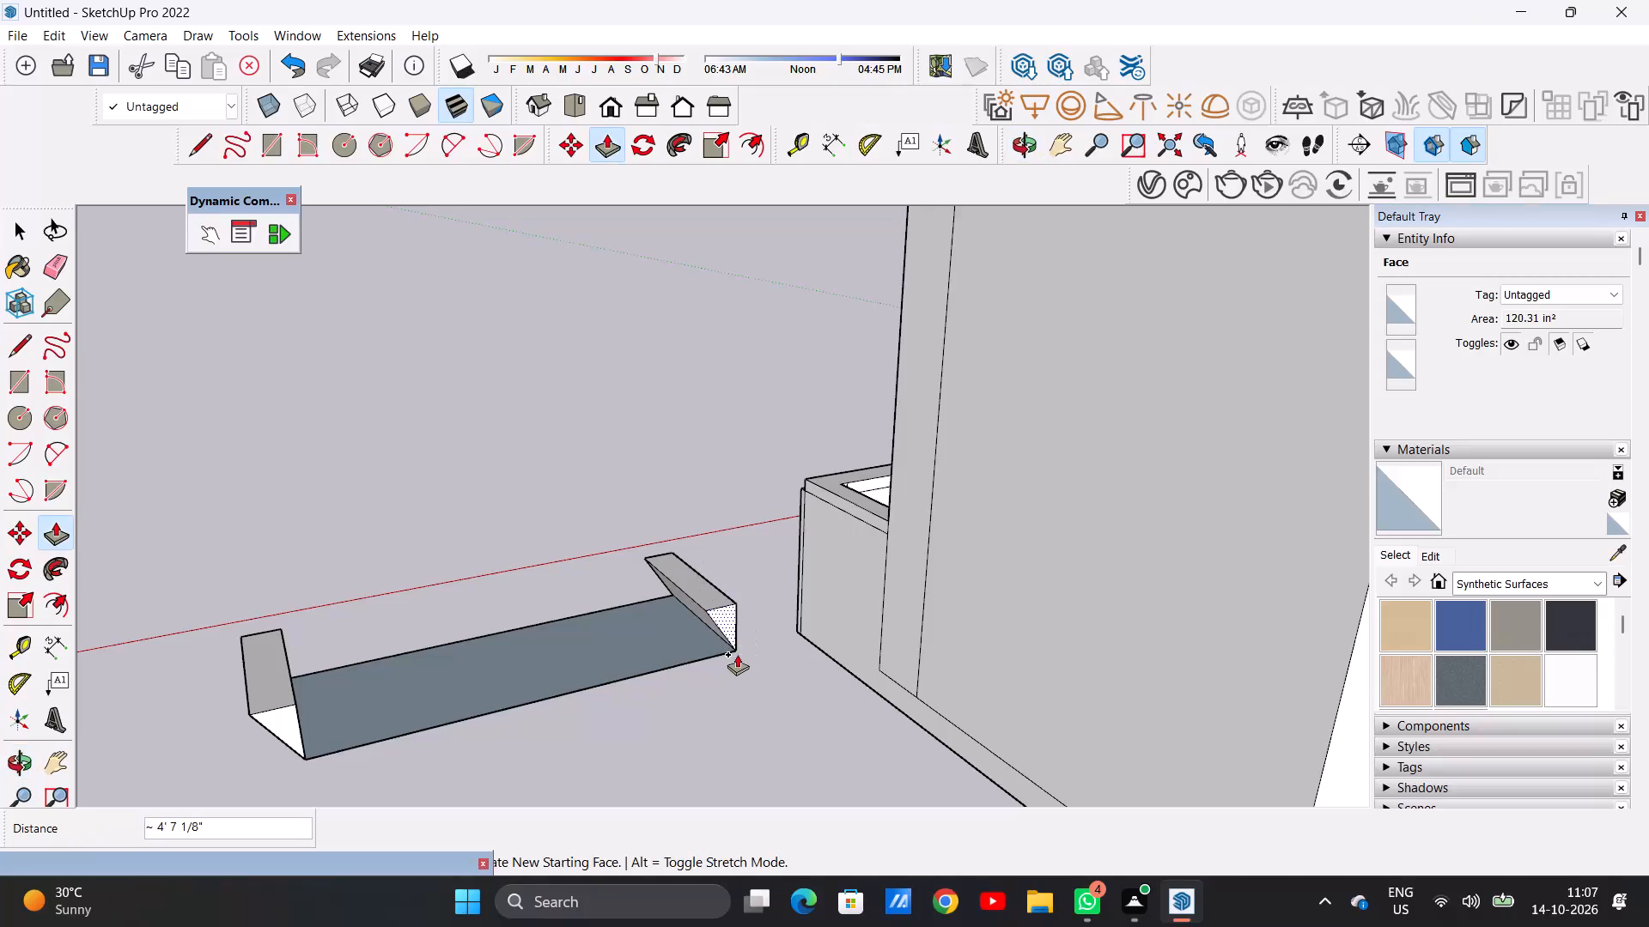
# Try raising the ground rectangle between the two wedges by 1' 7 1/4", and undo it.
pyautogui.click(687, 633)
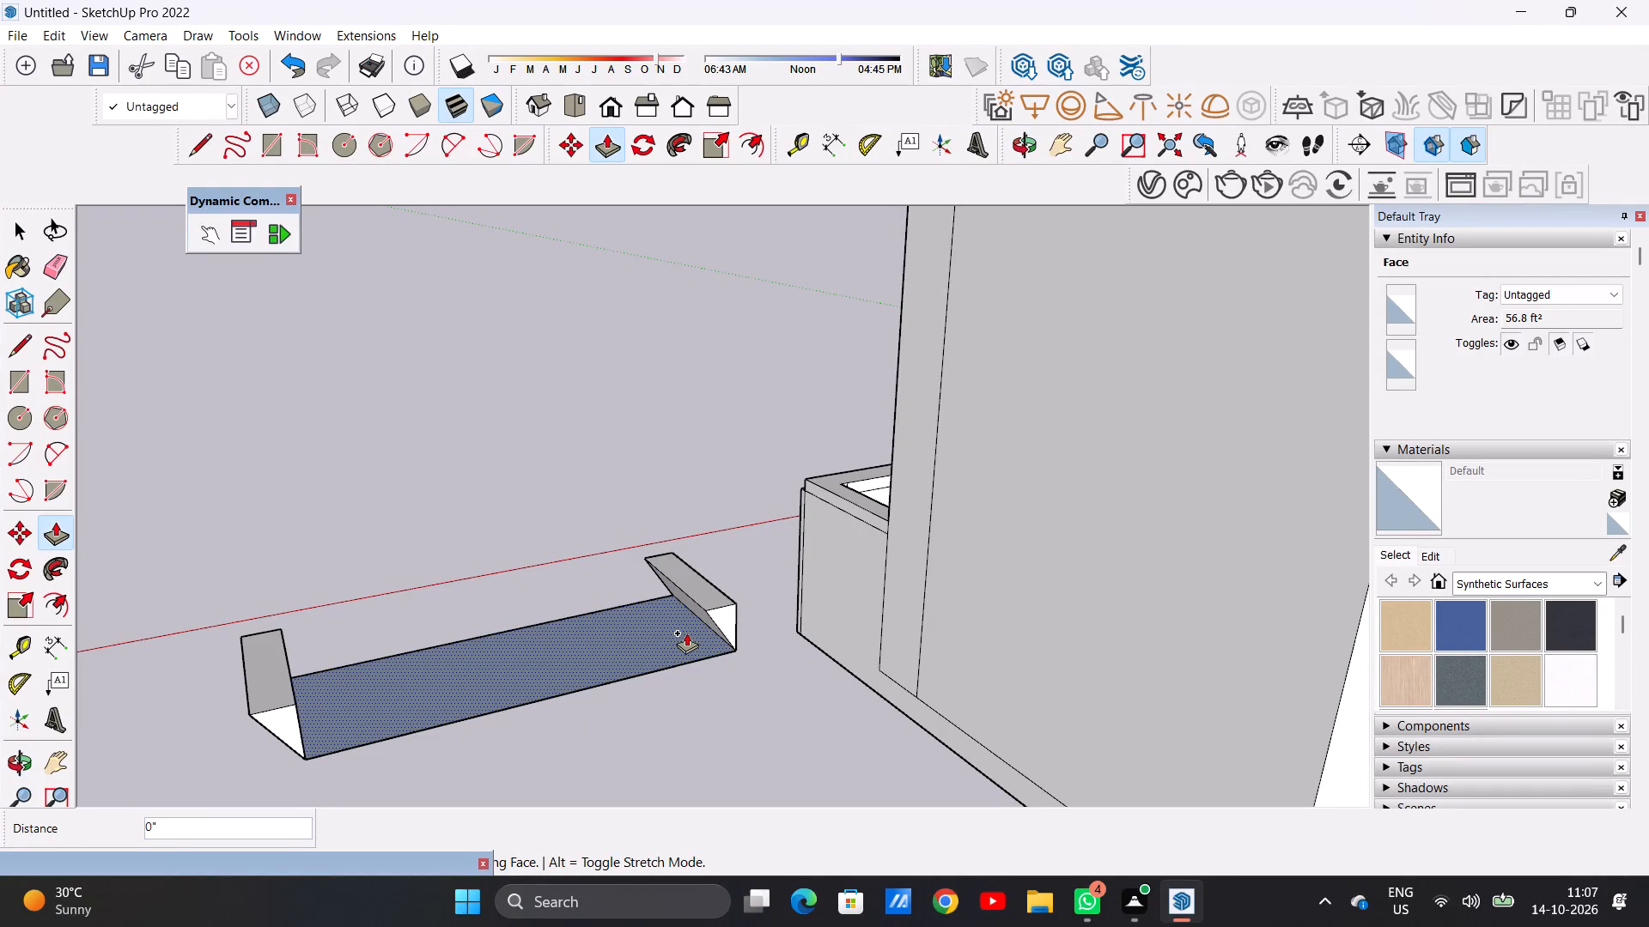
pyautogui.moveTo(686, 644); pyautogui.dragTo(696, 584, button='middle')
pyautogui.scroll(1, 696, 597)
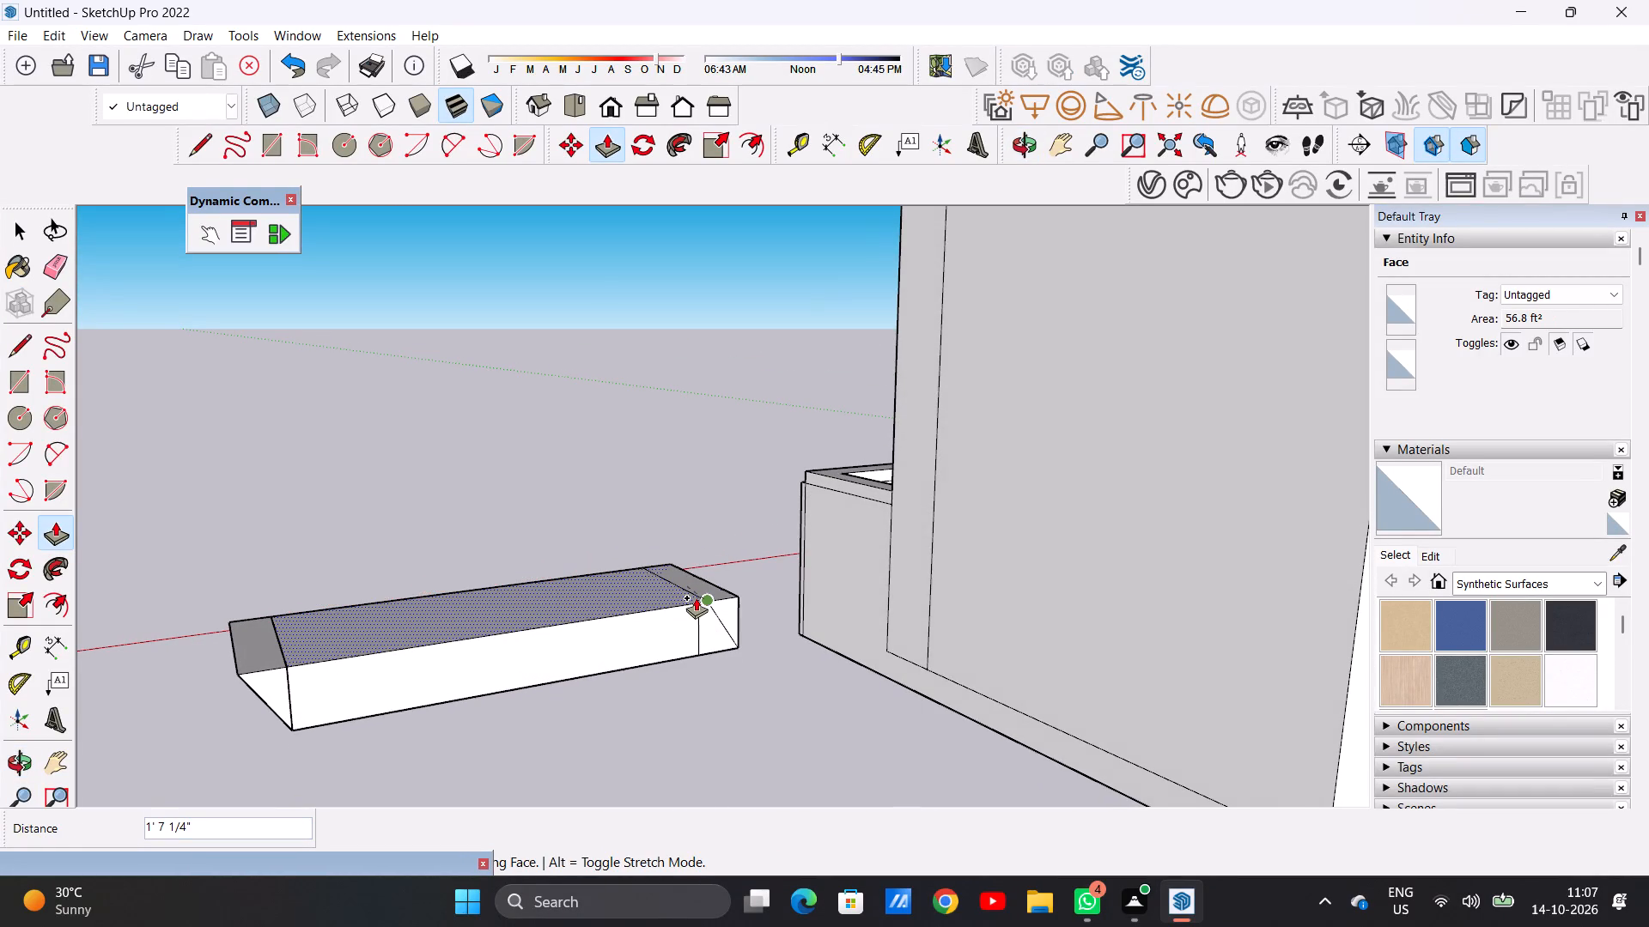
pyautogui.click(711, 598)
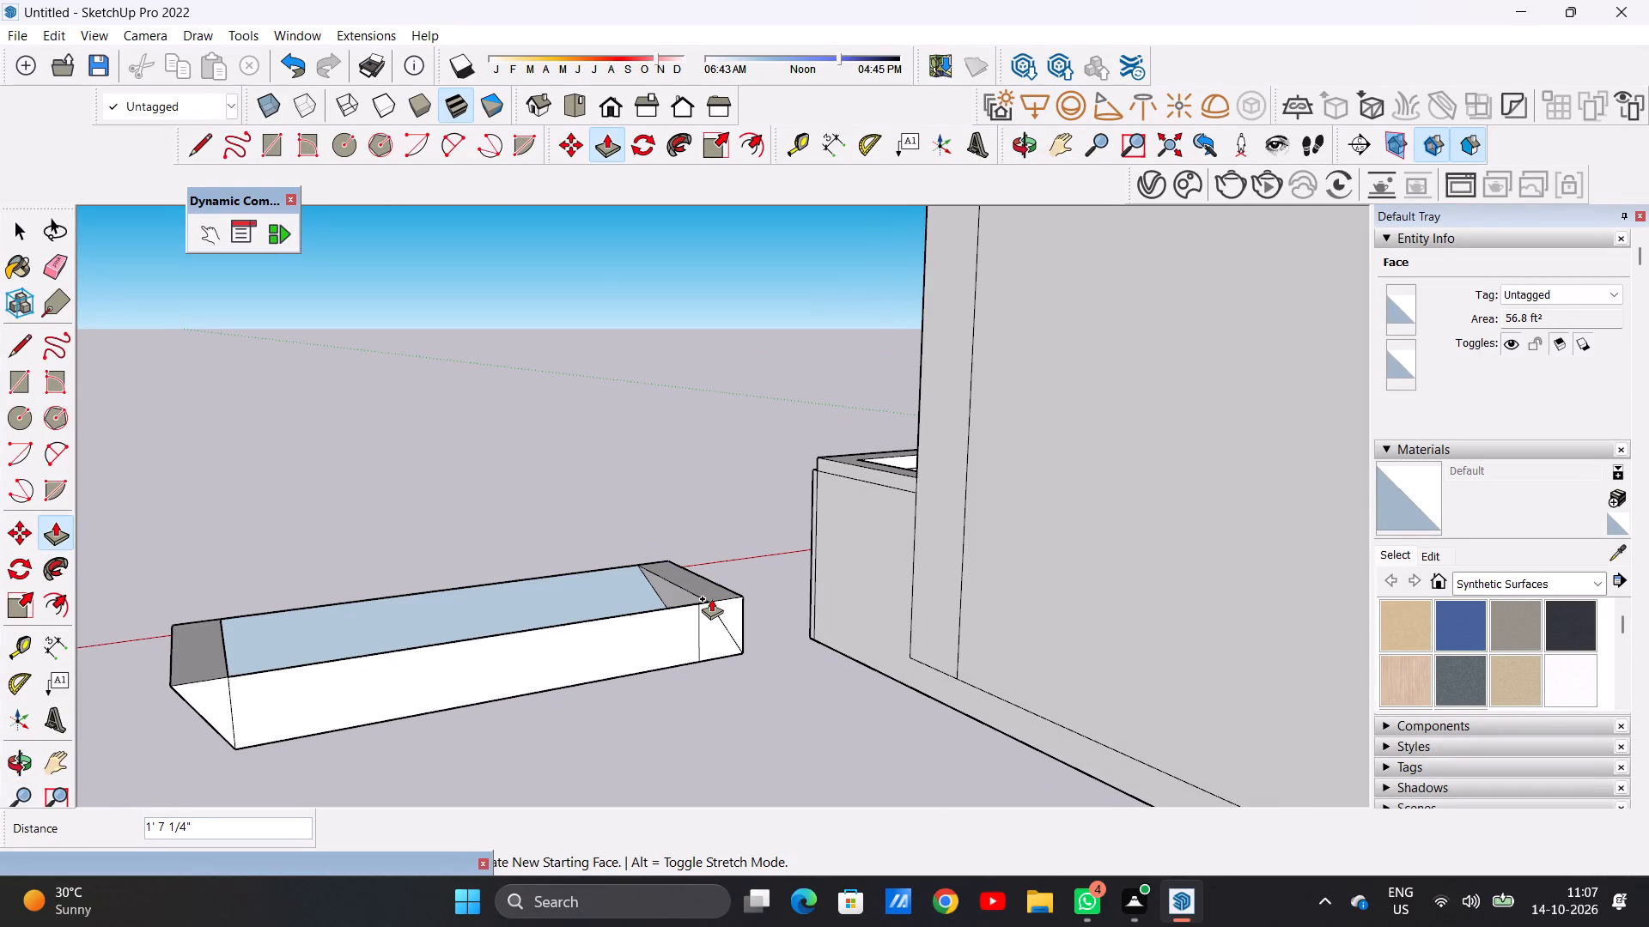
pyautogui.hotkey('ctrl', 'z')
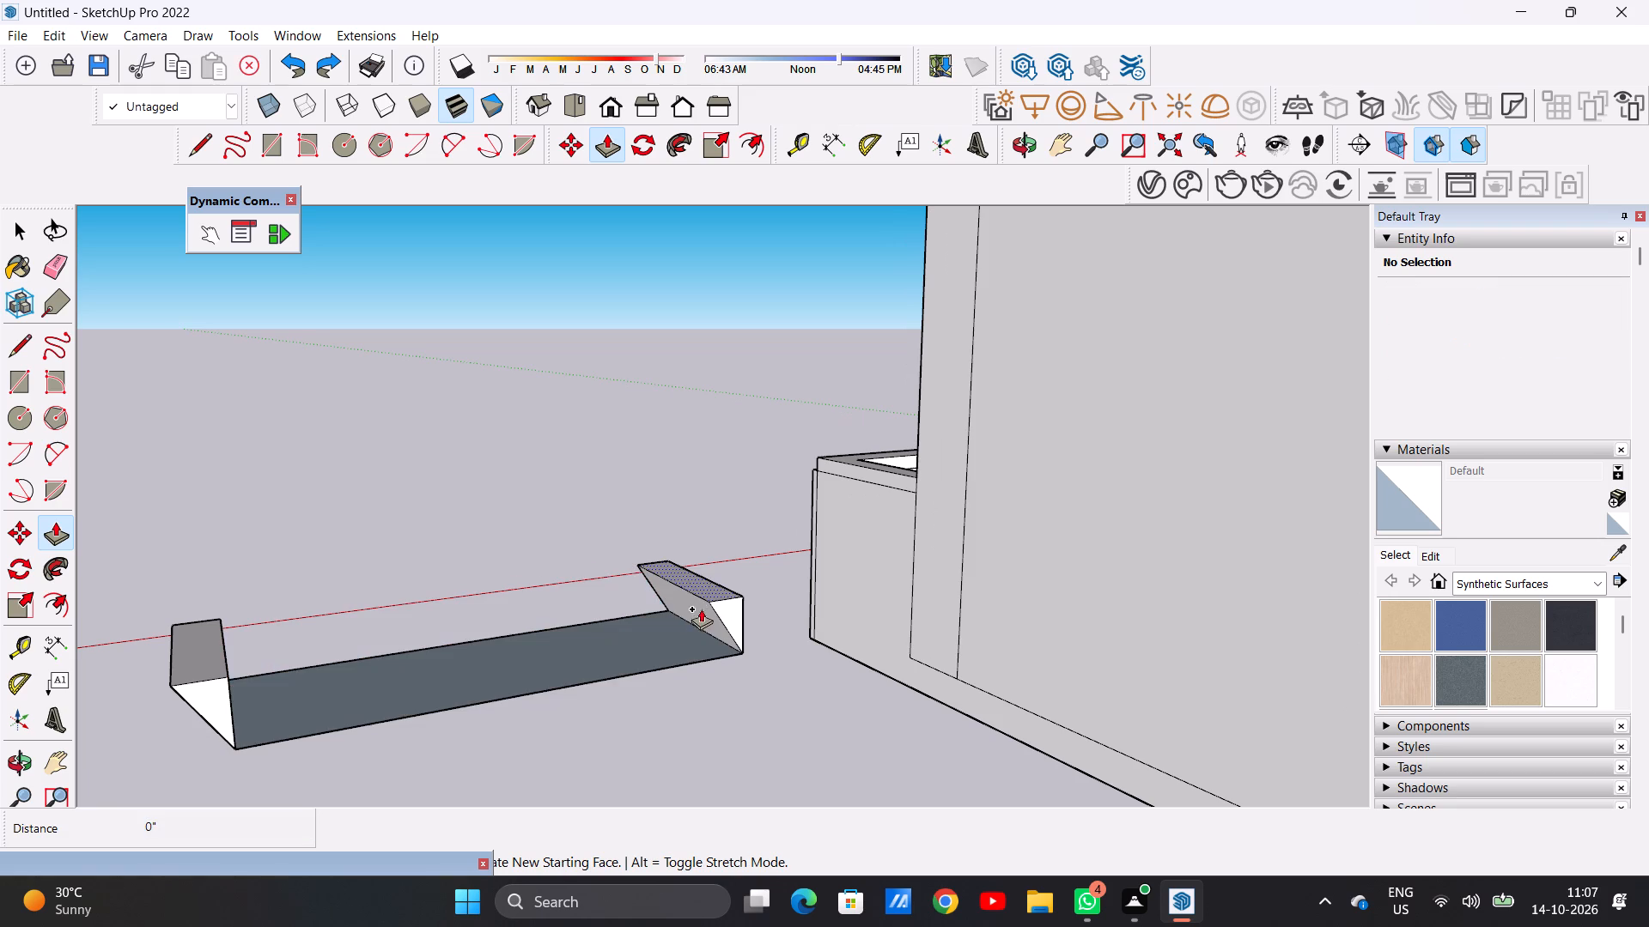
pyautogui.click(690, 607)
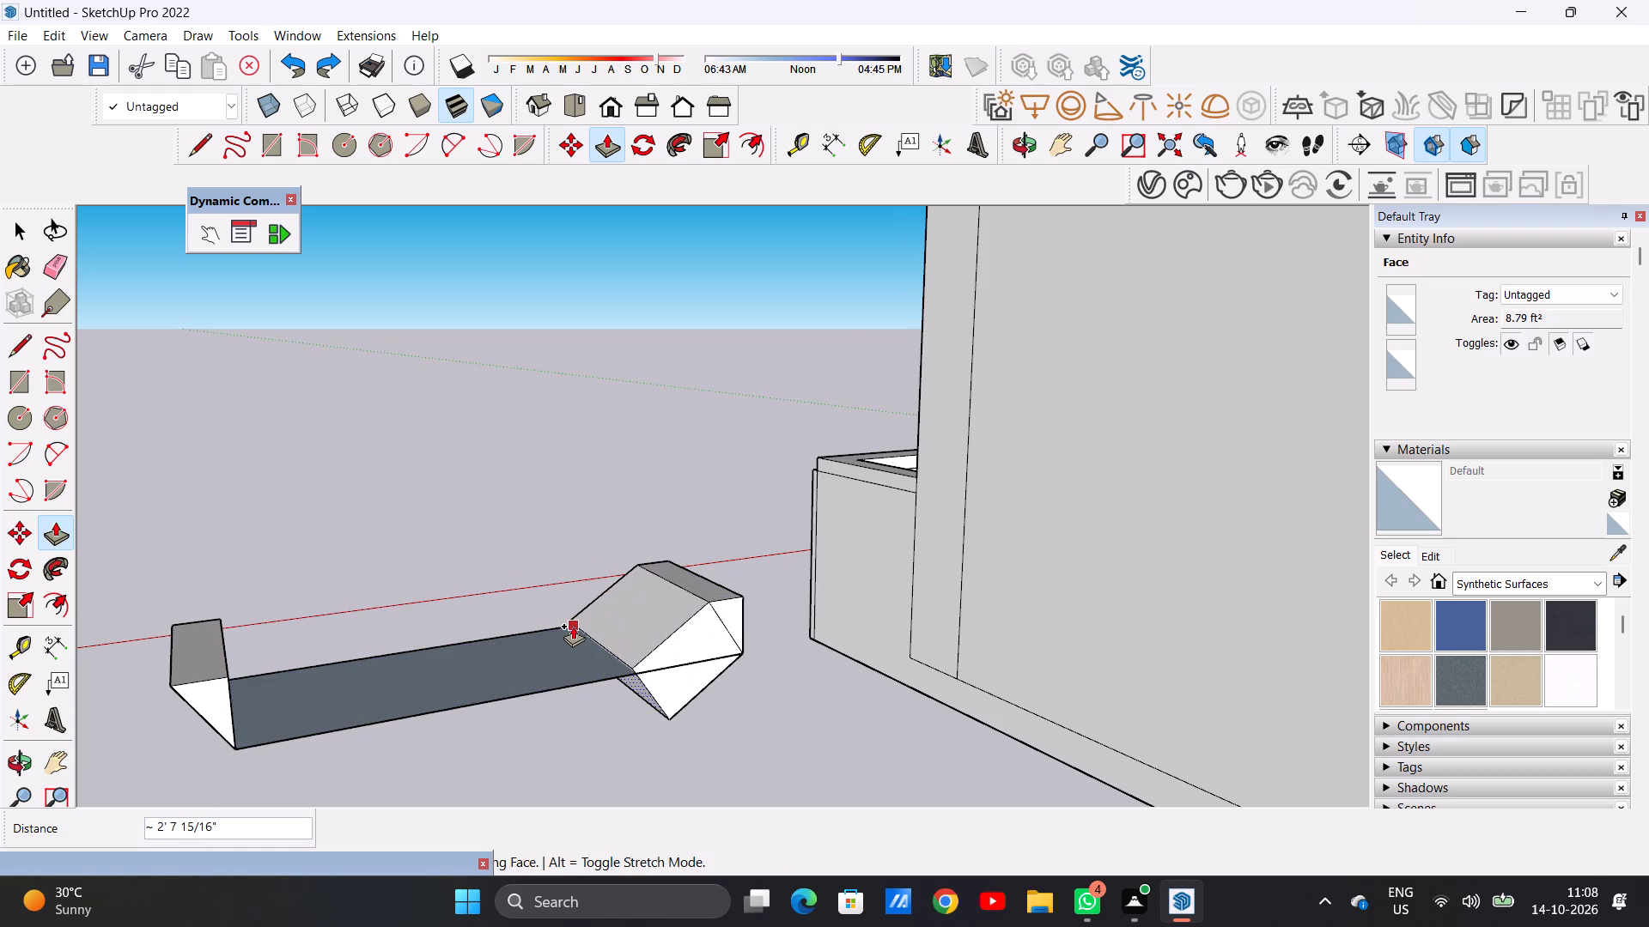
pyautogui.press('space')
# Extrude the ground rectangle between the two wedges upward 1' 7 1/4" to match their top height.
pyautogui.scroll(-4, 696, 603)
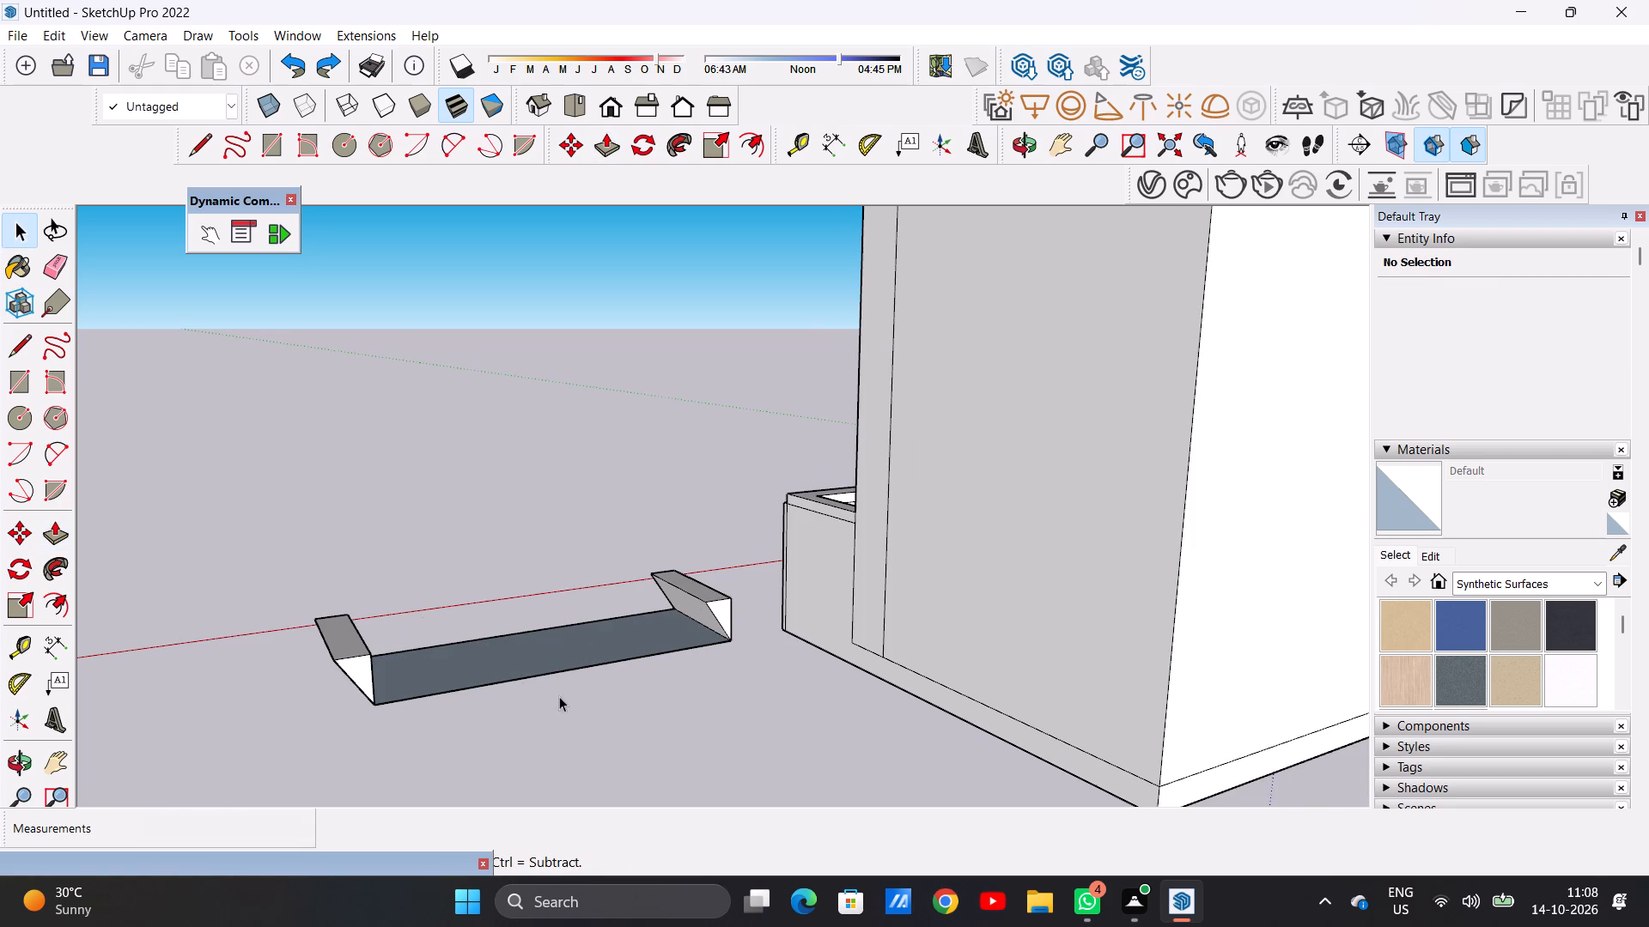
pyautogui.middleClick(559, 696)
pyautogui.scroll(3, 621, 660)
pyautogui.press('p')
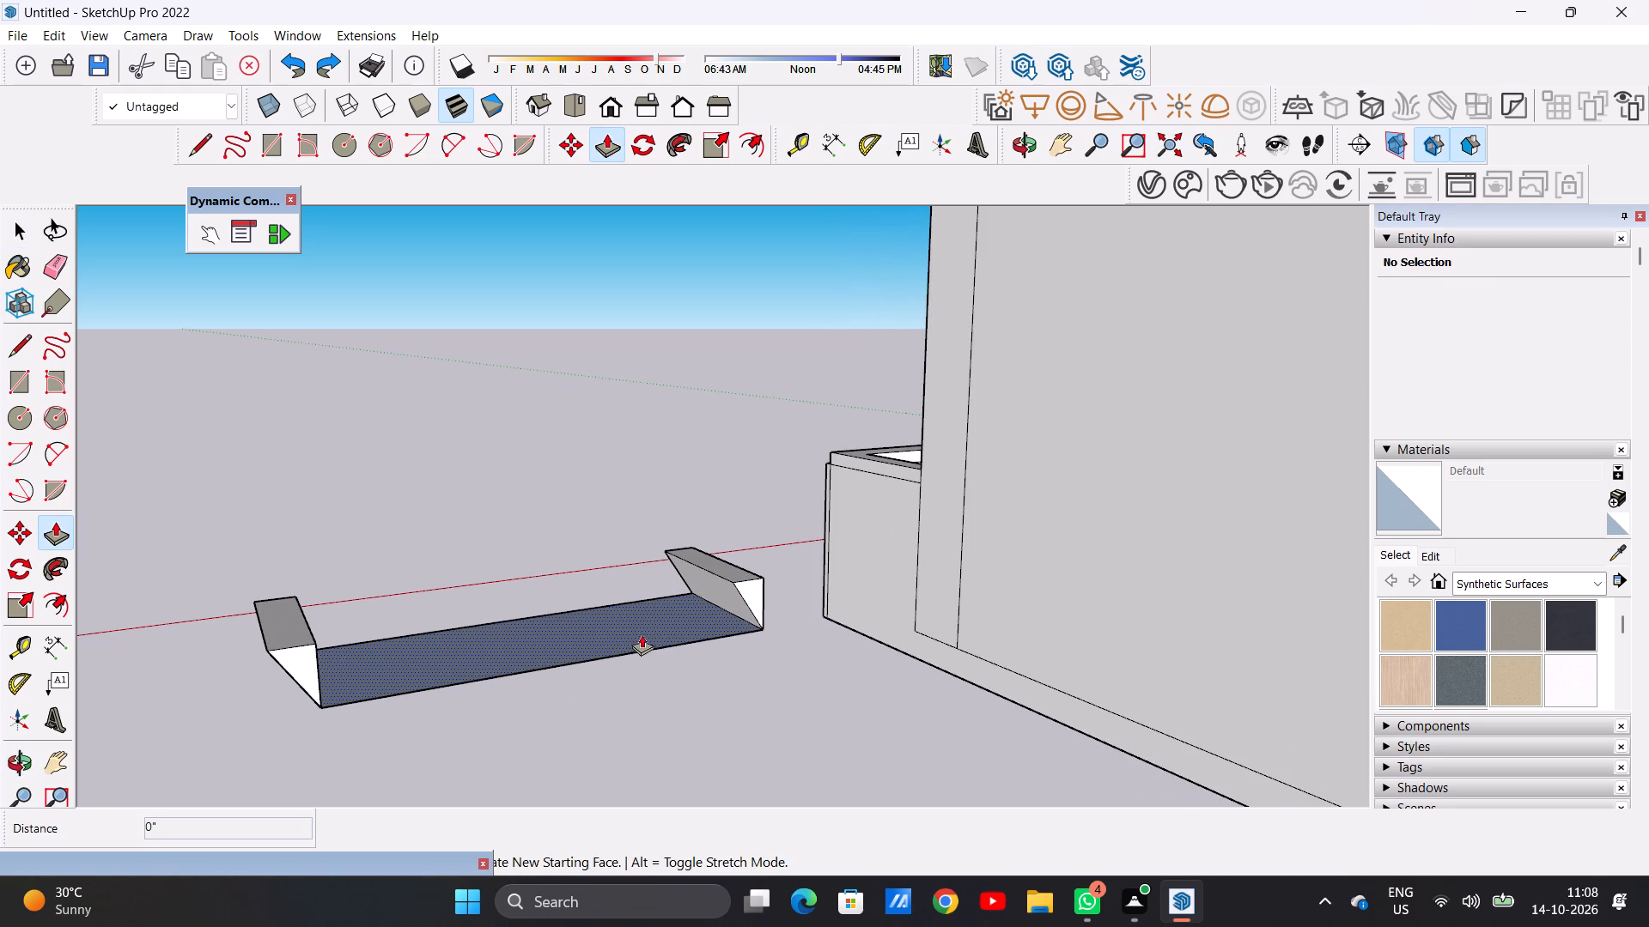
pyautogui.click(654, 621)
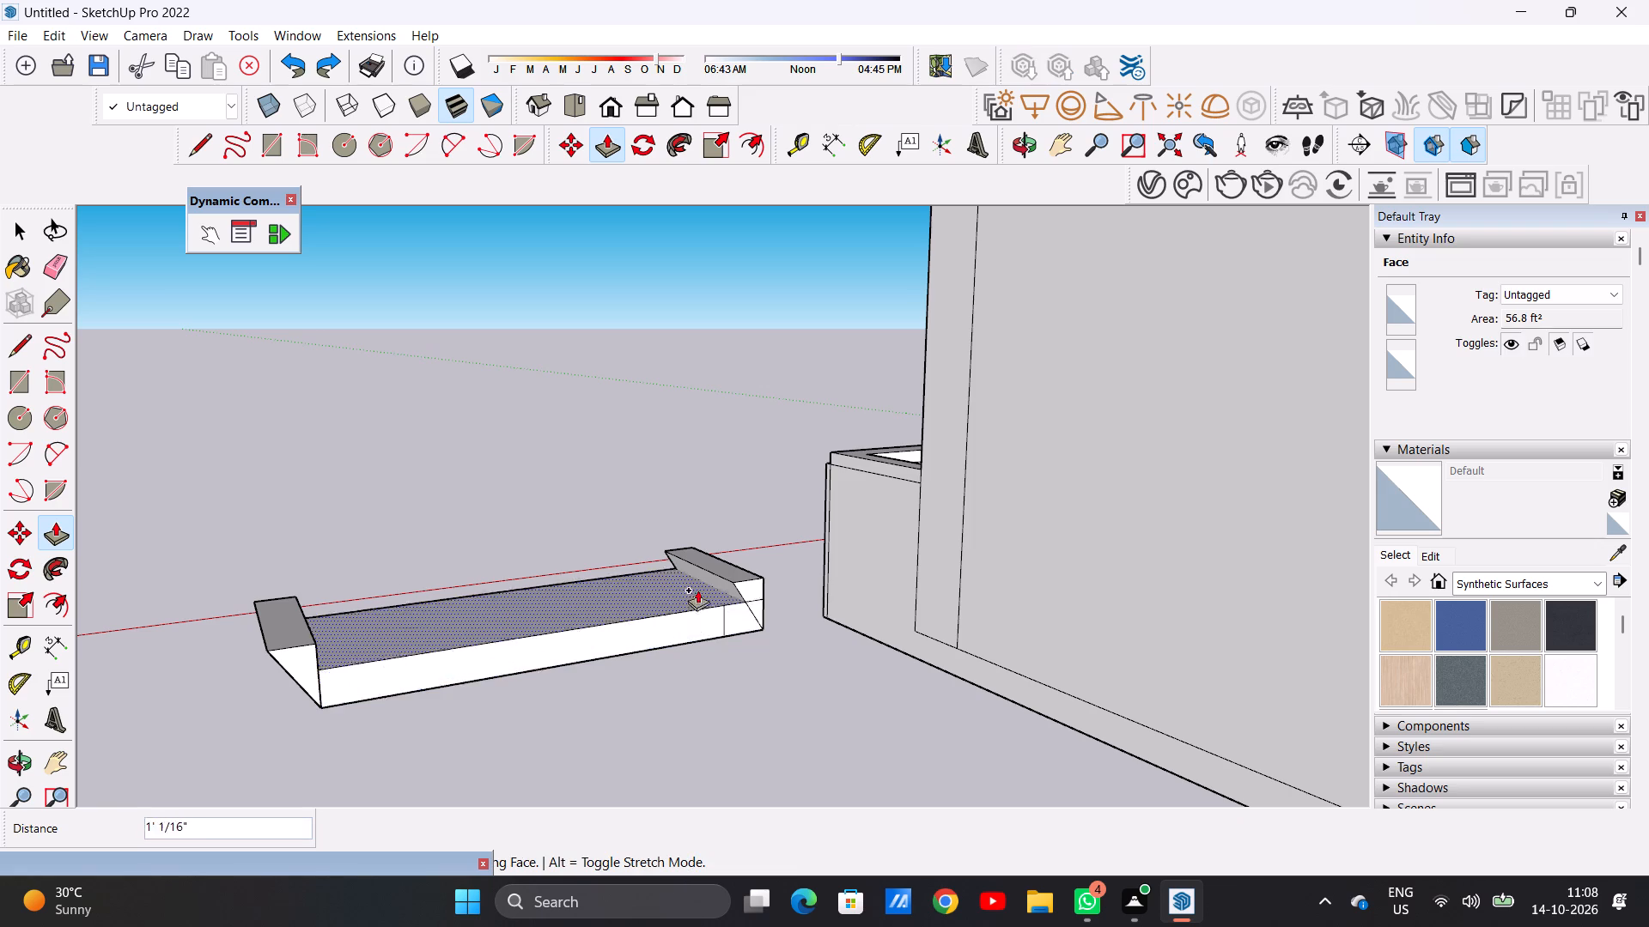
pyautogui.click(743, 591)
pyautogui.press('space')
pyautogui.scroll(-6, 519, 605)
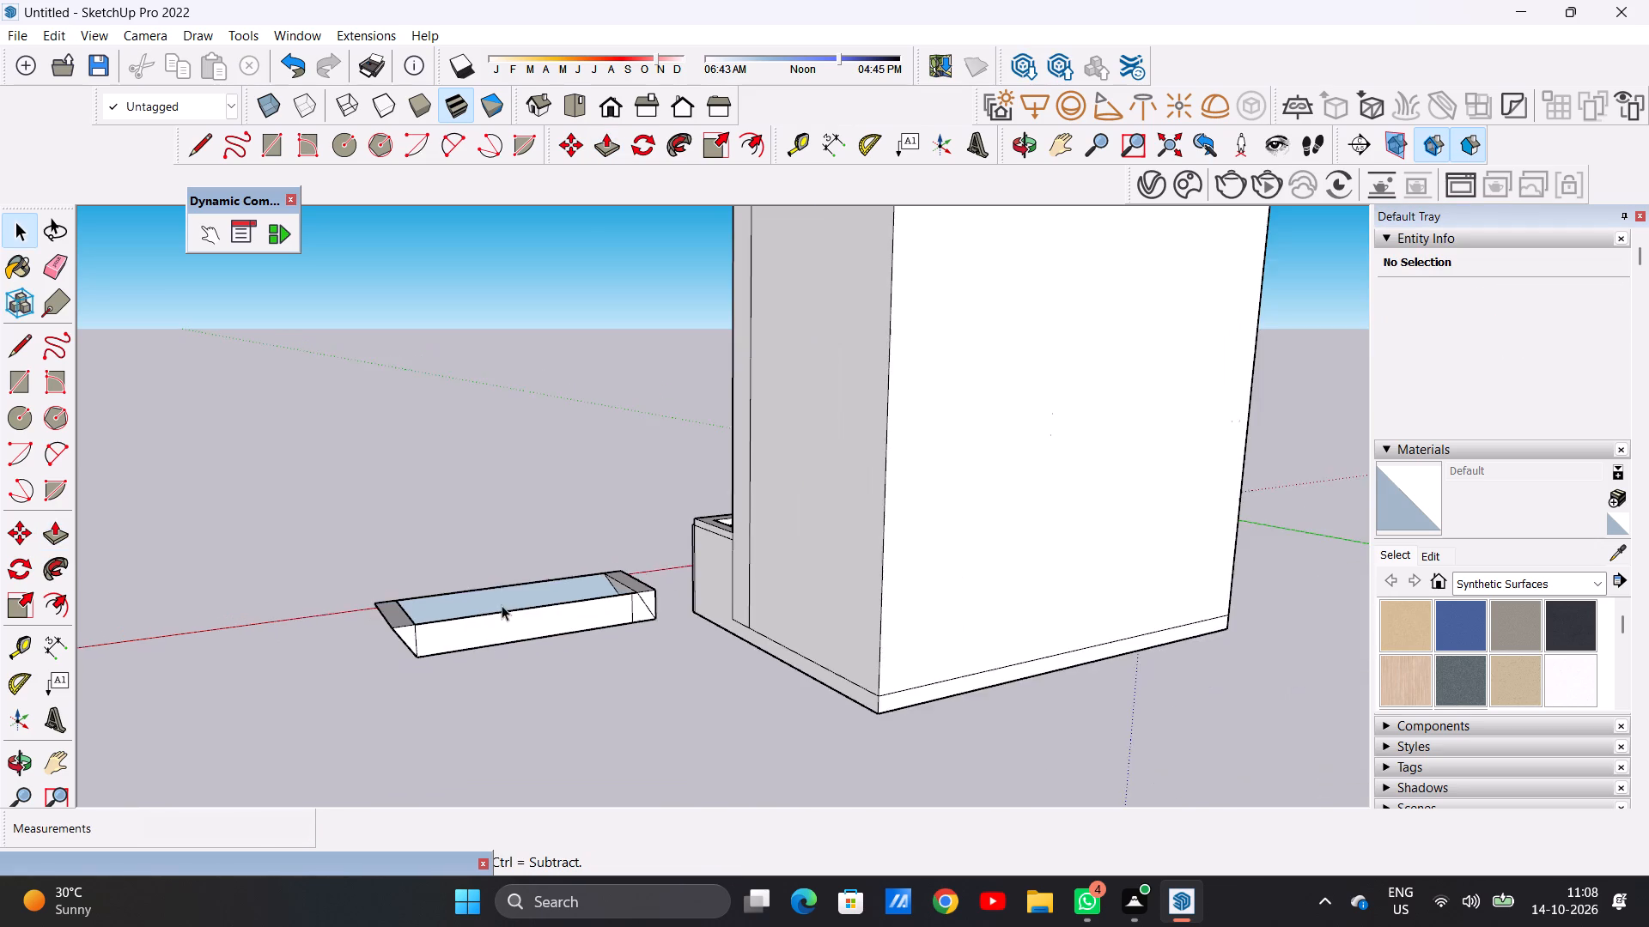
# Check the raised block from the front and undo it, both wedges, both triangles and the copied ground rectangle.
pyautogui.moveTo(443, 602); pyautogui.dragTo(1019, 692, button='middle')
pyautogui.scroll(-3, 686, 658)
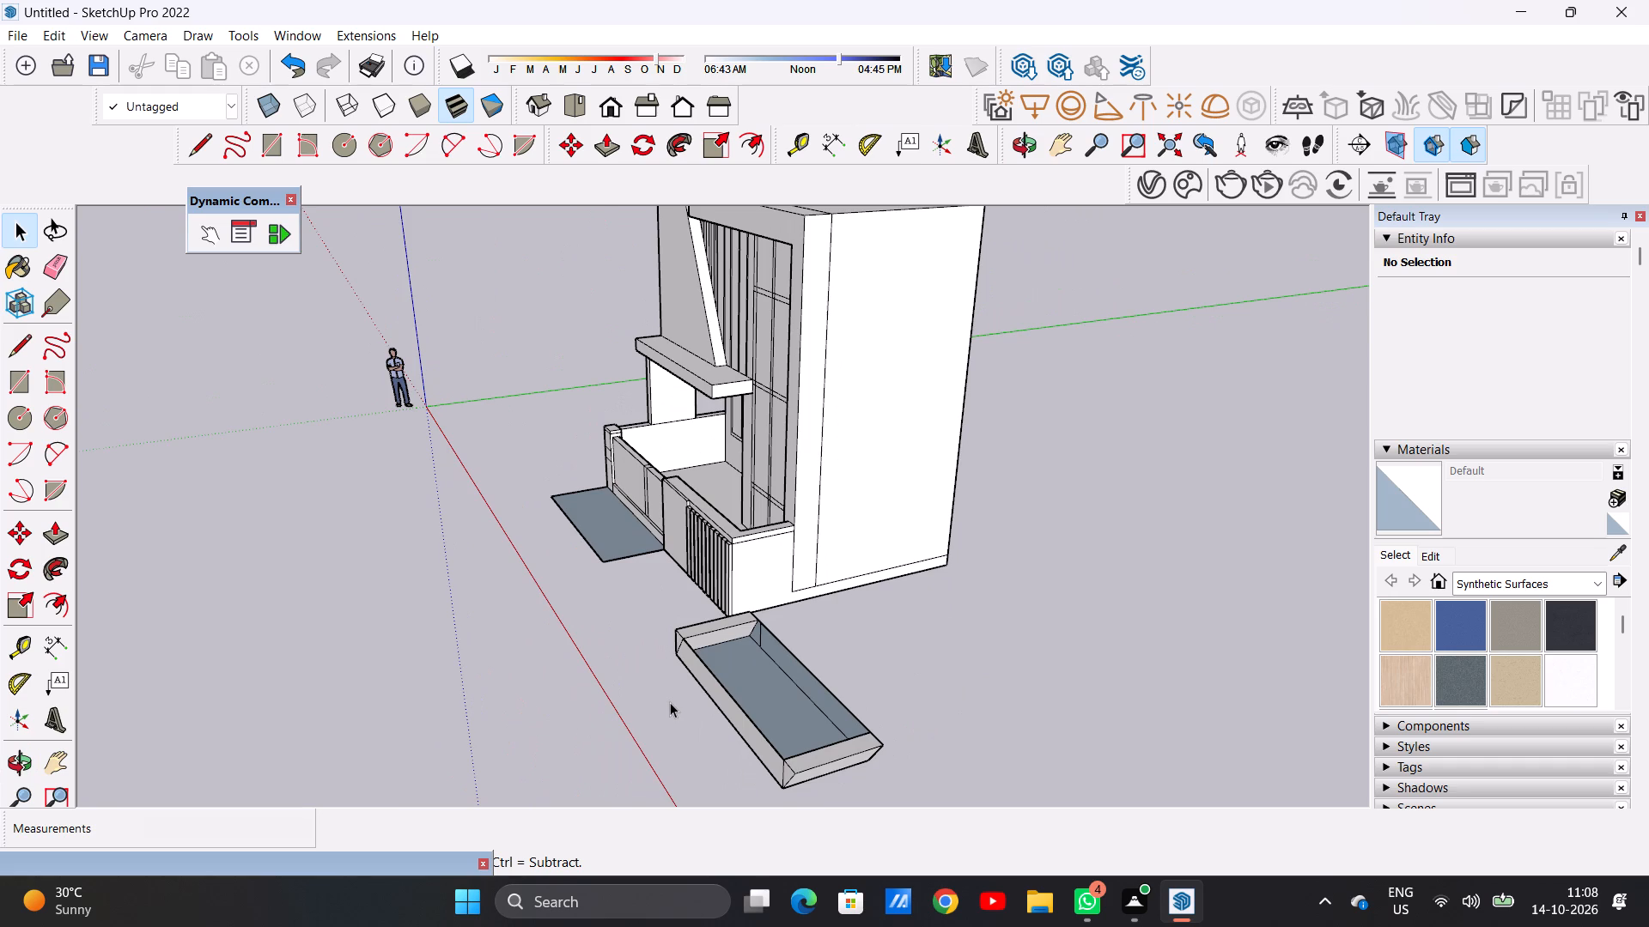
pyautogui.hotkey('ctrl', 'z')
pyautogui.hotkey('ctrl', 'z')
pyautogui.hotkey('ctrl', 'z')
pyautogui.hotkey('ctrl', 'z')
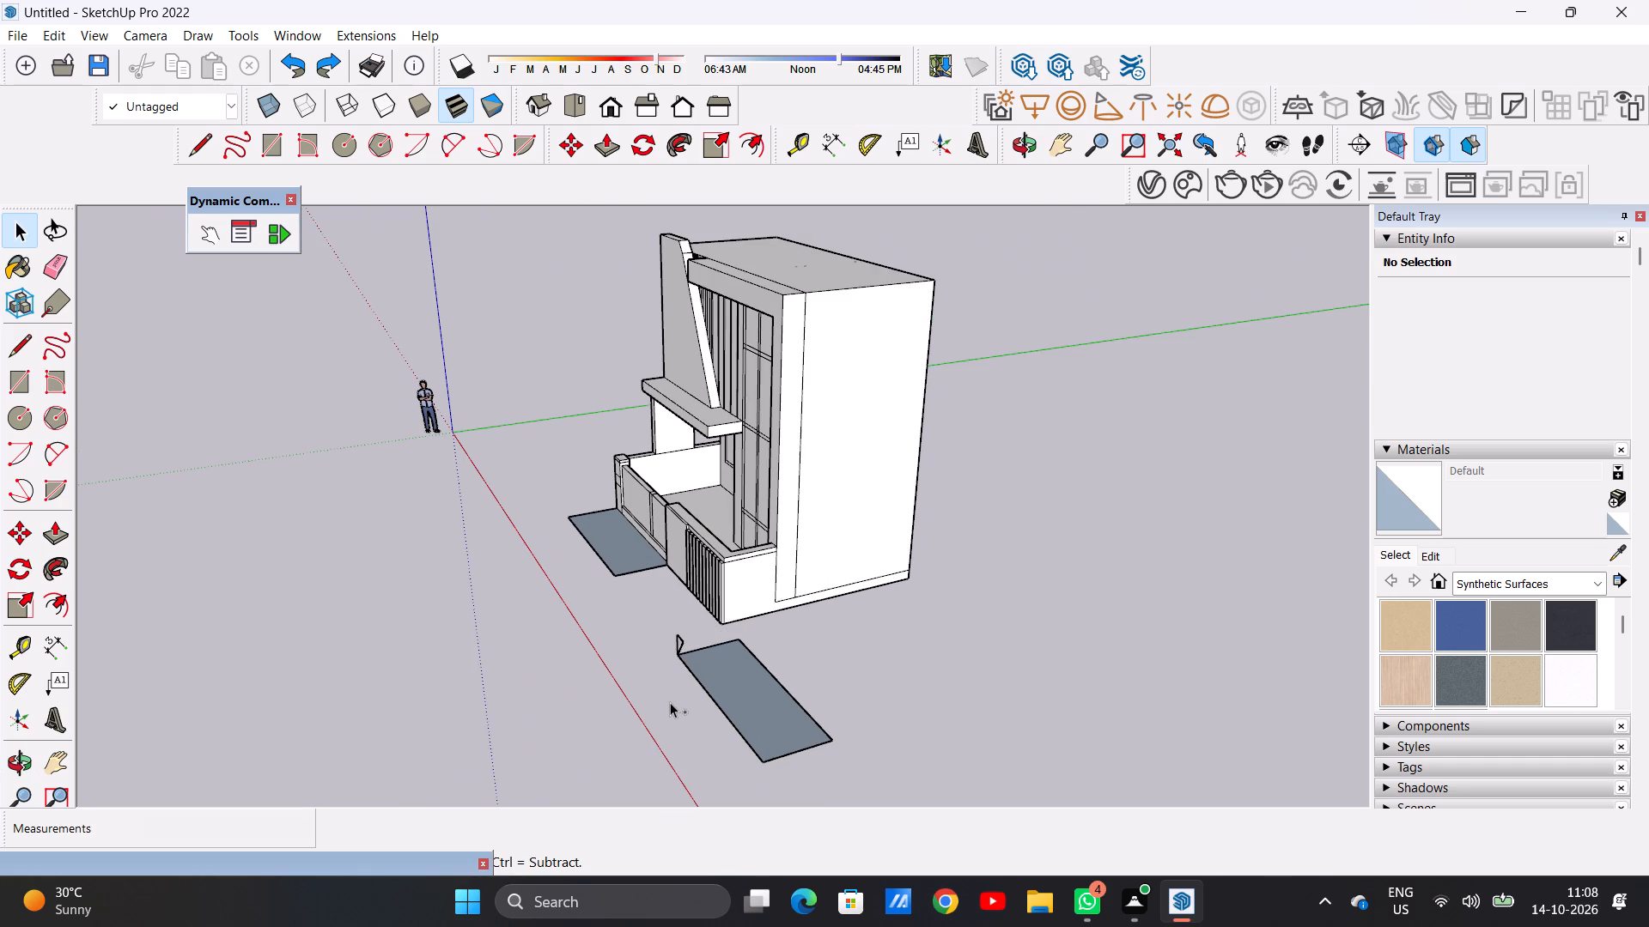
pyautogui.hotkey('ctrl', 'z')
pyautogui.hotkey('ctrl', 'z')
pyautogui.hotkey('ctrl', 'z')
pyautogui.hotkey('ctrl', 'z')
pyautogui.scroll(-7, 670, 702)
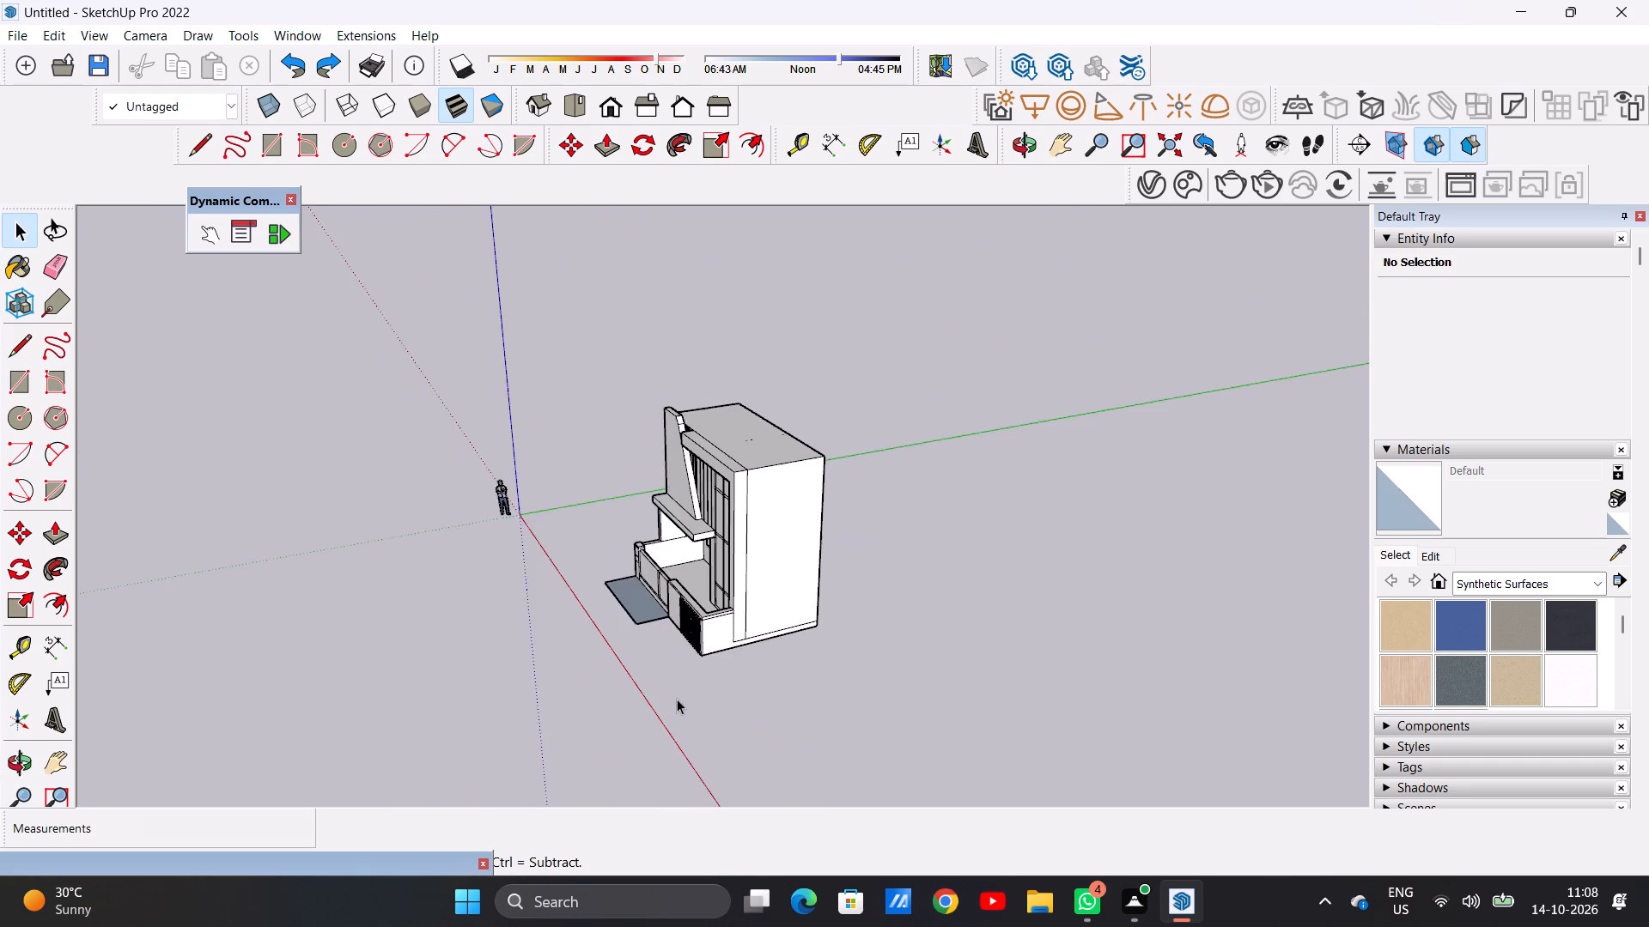
# Copy the ground rectangle in front of the boundary wall about 27' 8" along the red axis, beyond the slatted wall.
pyautogui.moveTo(674, 699); pyautogui.dragTo(935, 639, button='middle')
pyautogui.moveTo(627, 639); pyautogui.dragTo(704, 766, button='middle')
pyautogui.scroll(-4, 645, 601)
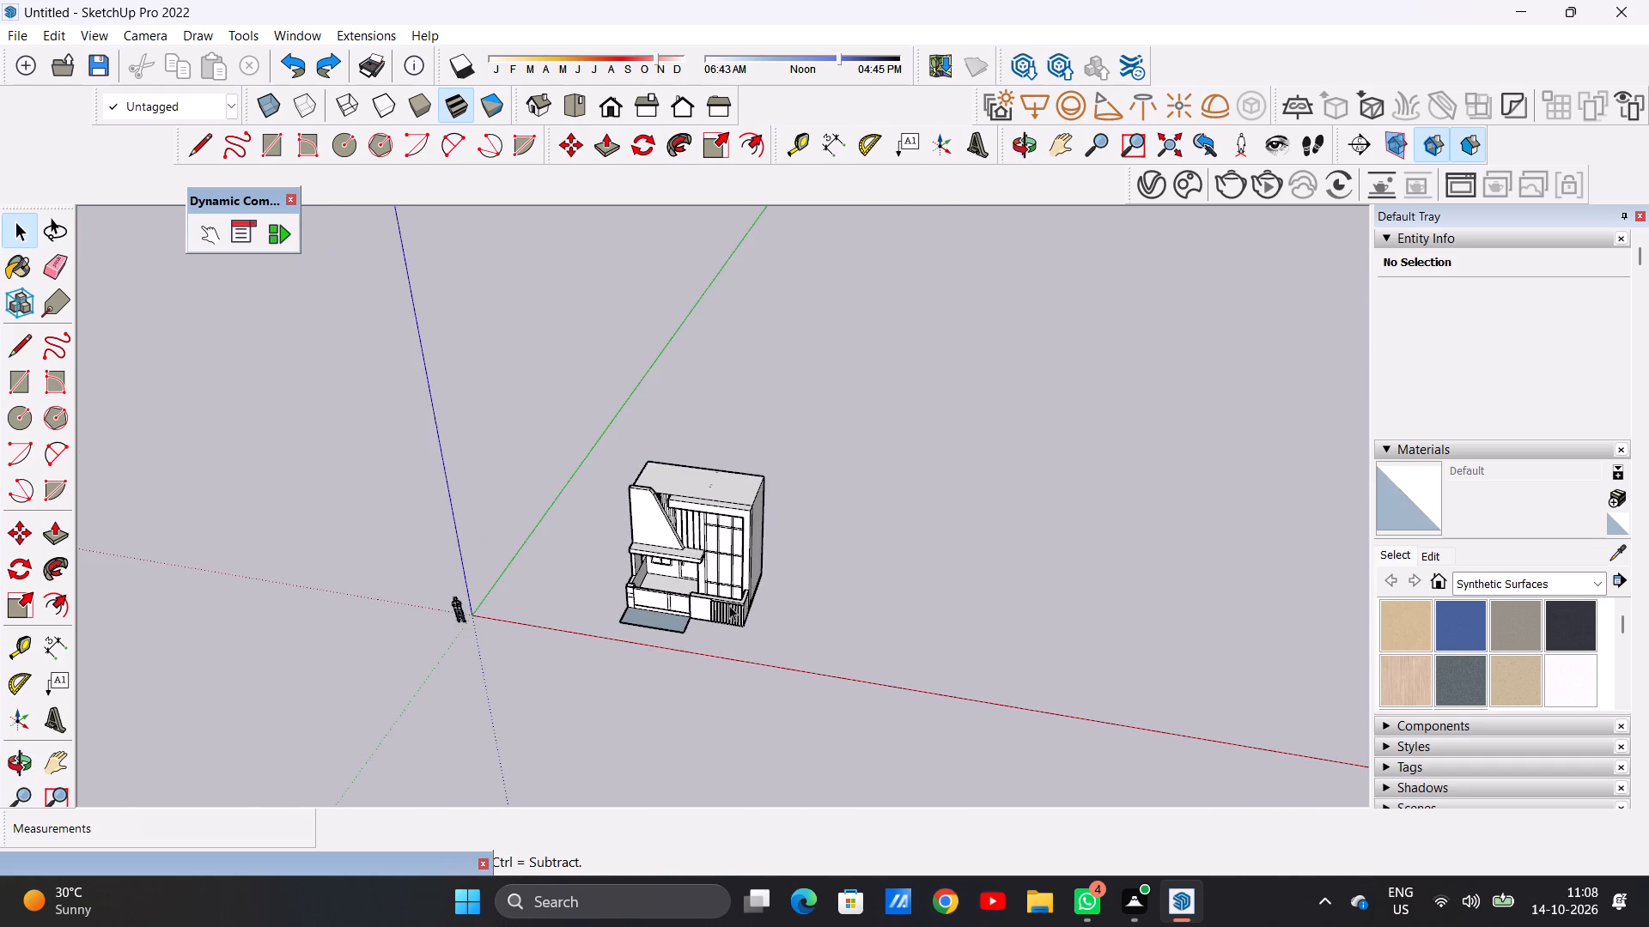
pyautogui.scroll(12, 772, 605)
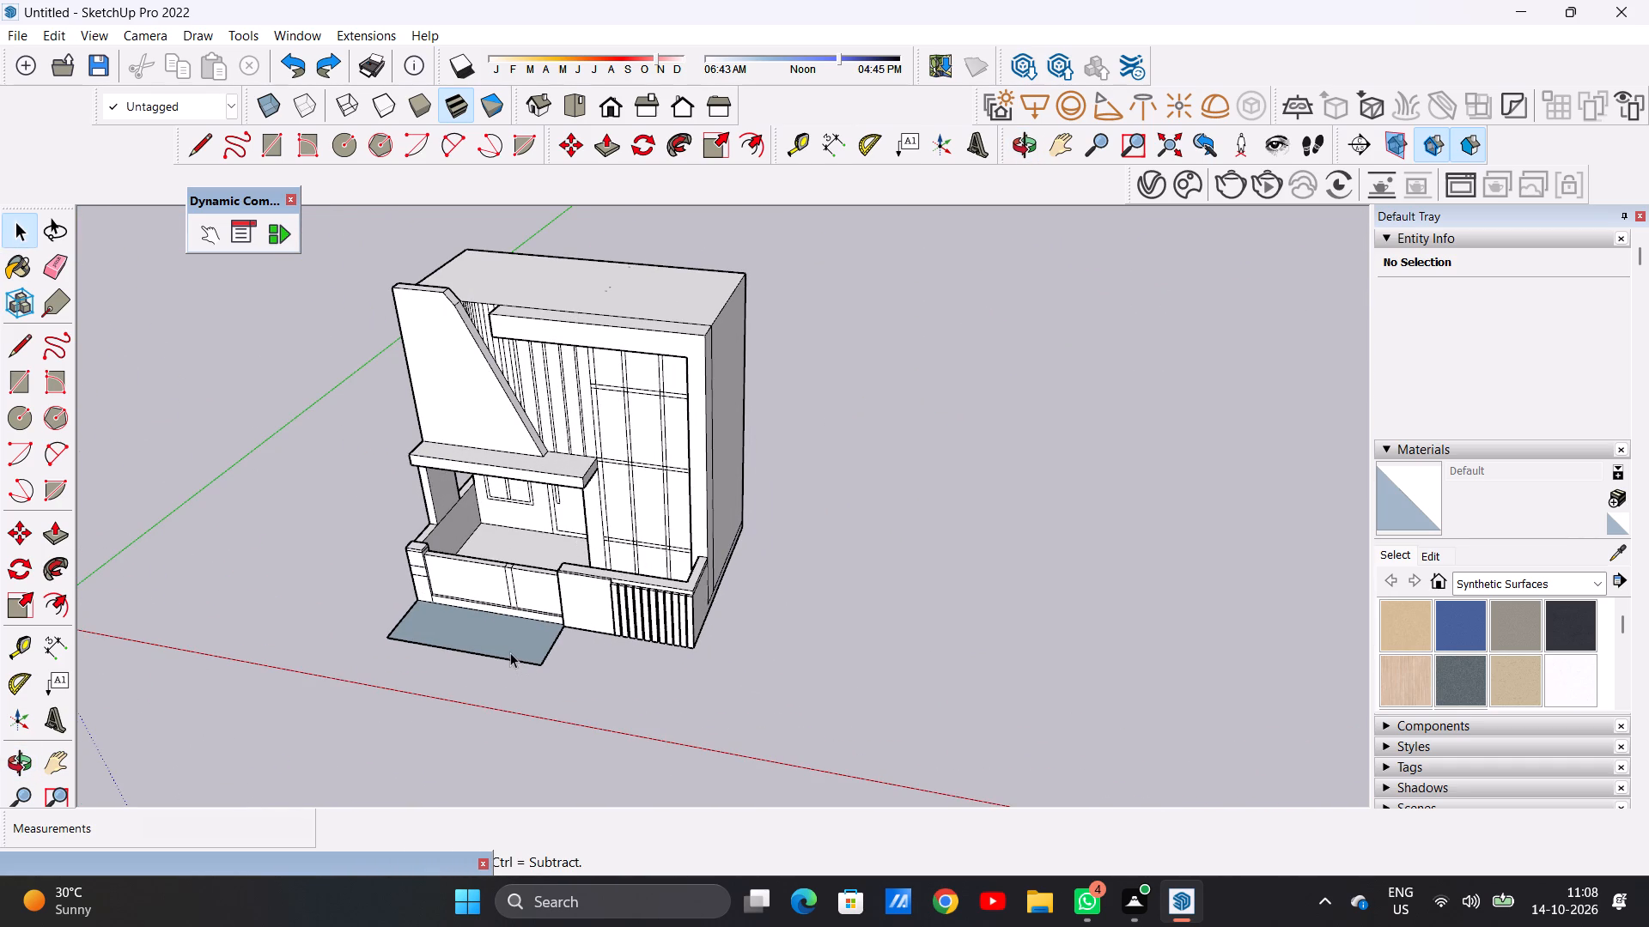
pyautogui.doubleClick(510, 652)
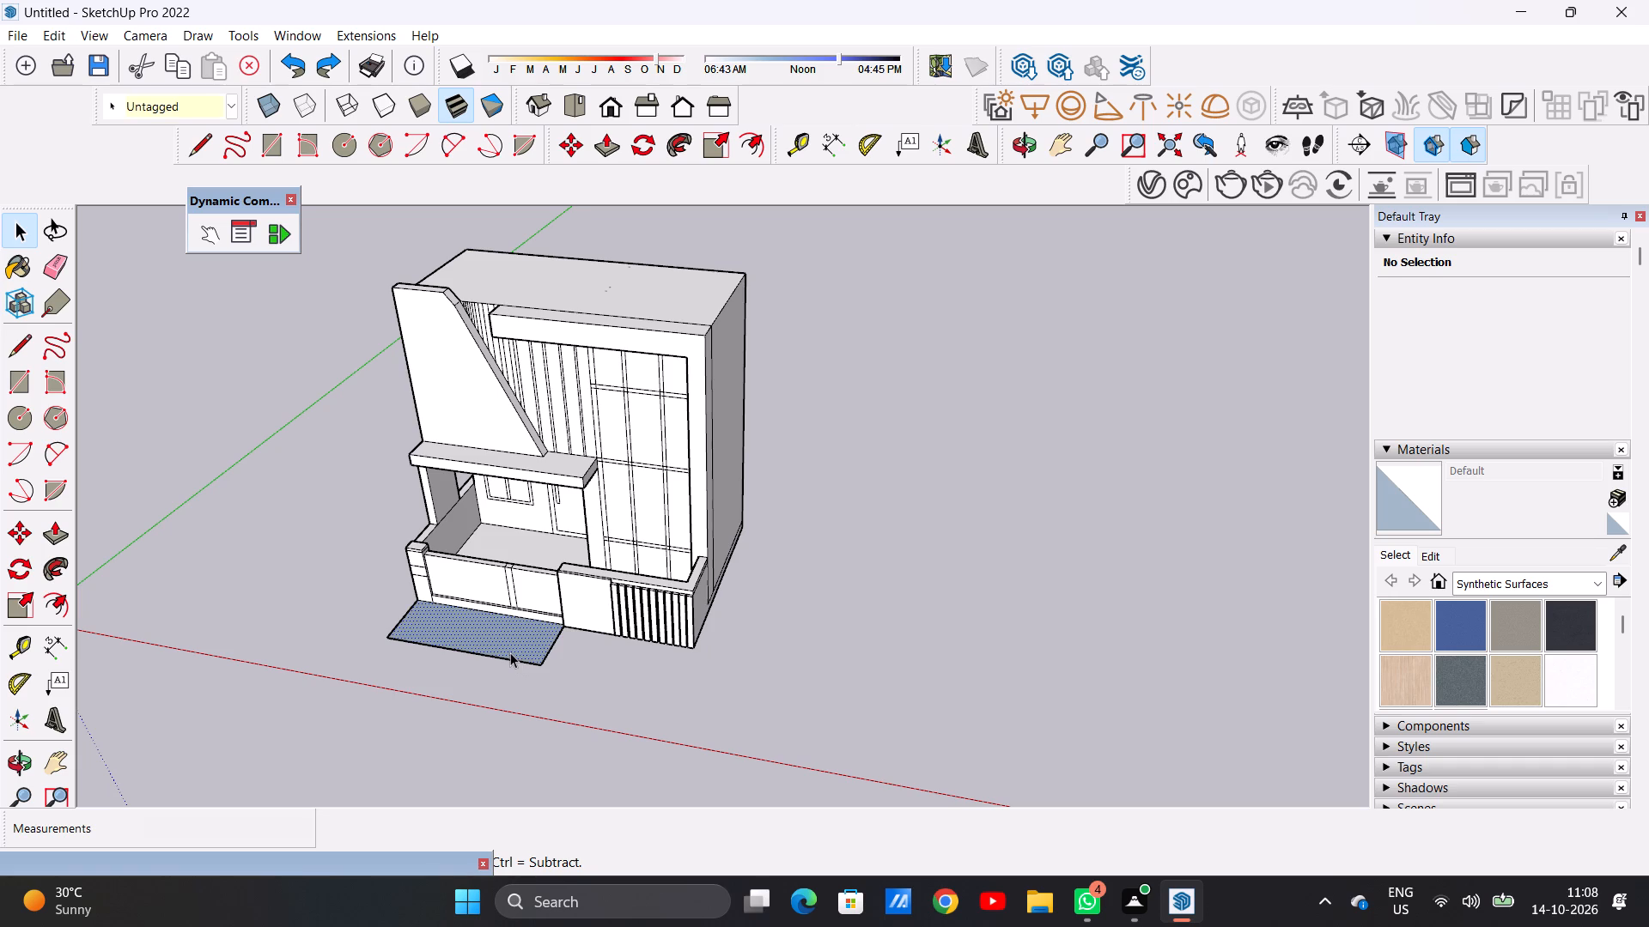
pyautogui.press('m')
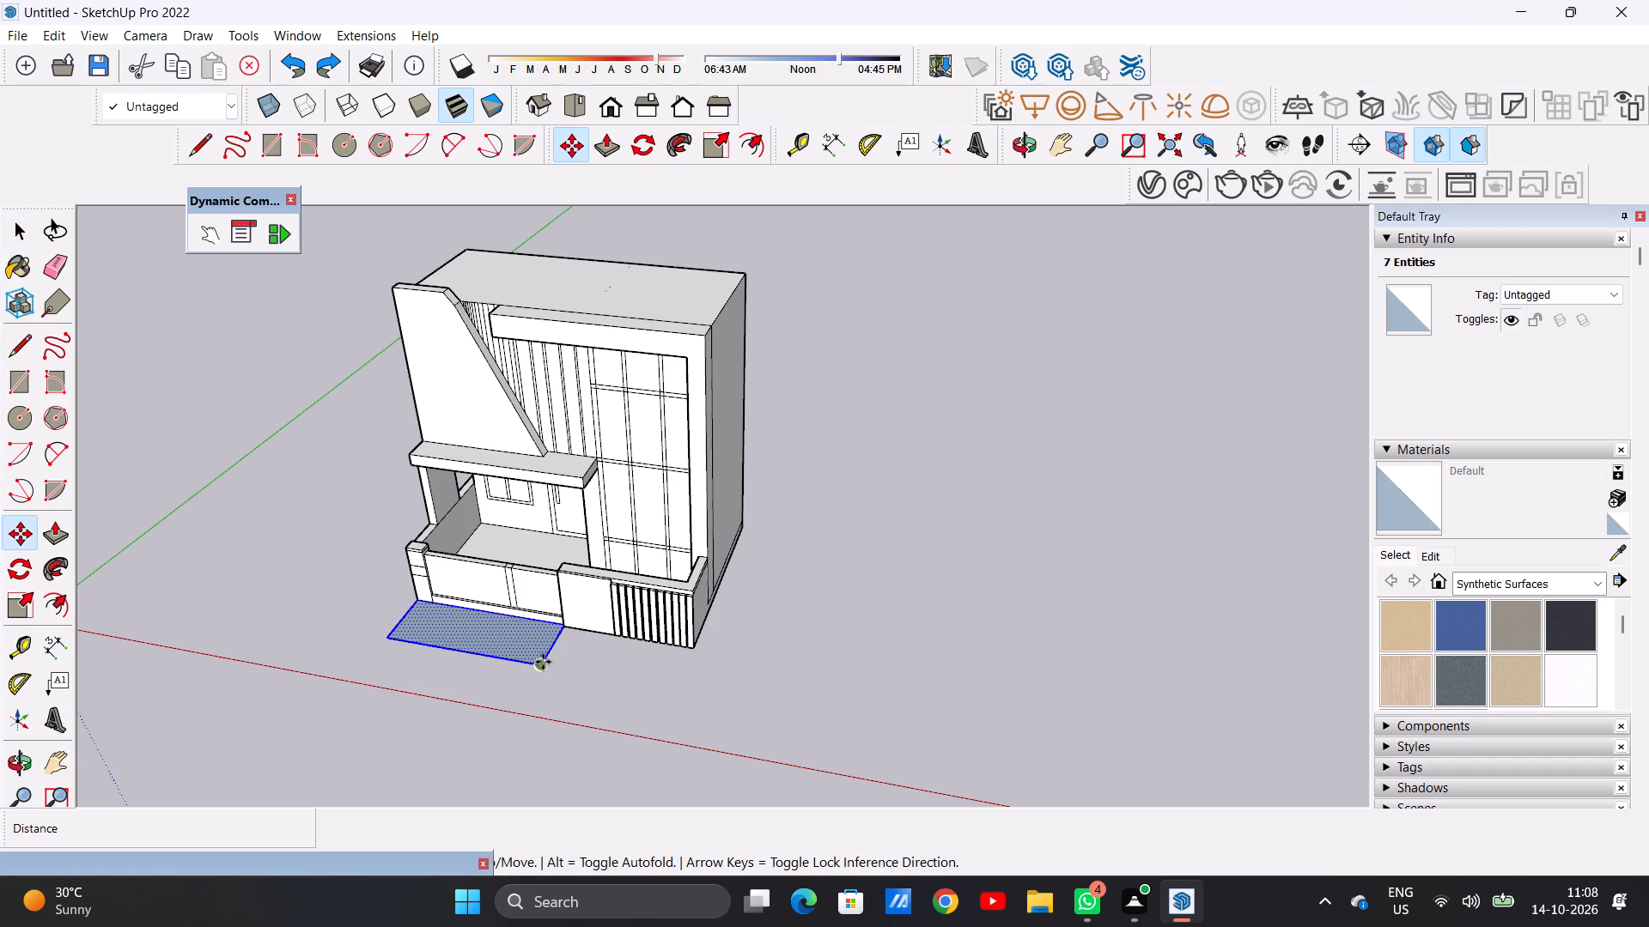
pyautogui.click(540, 661)
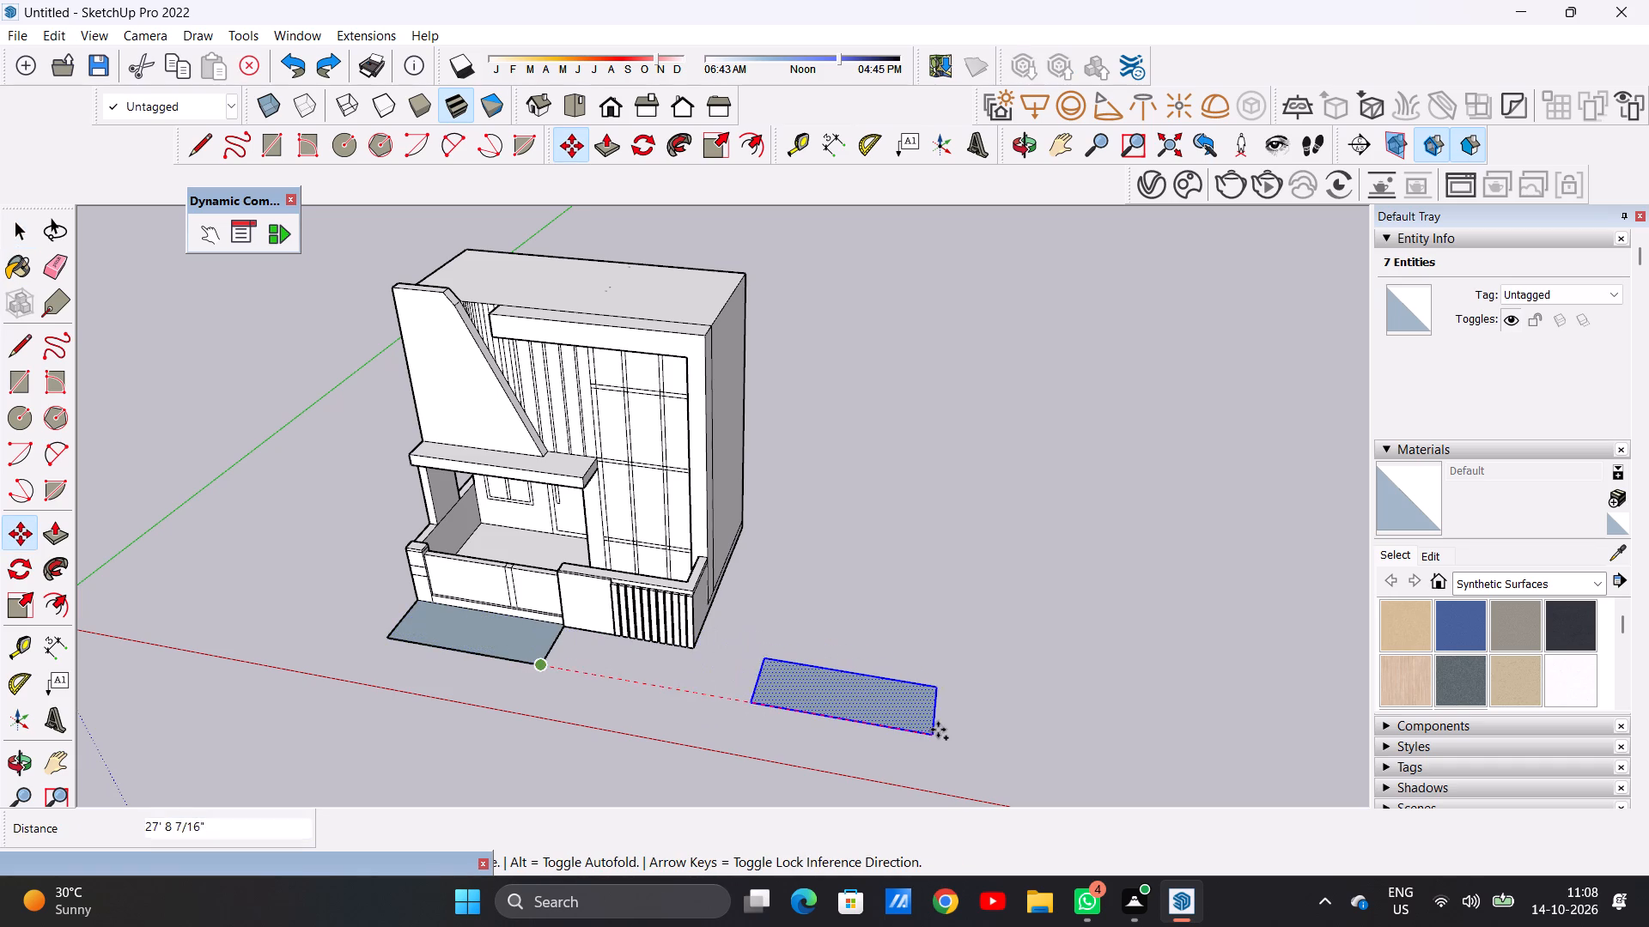
pyautogui.click(945, 736)
pyautogui.press('space')
pyautogui.click(956, 538)
# Examine the boundary wall, the ground rectangle in front of it and the copied rectangle from several sides.
pyautogui.scroll(-5, 793, 621)
pyautogui.moveTo(901, 659); pyautogui.dragTo(898, 659, button='middle')
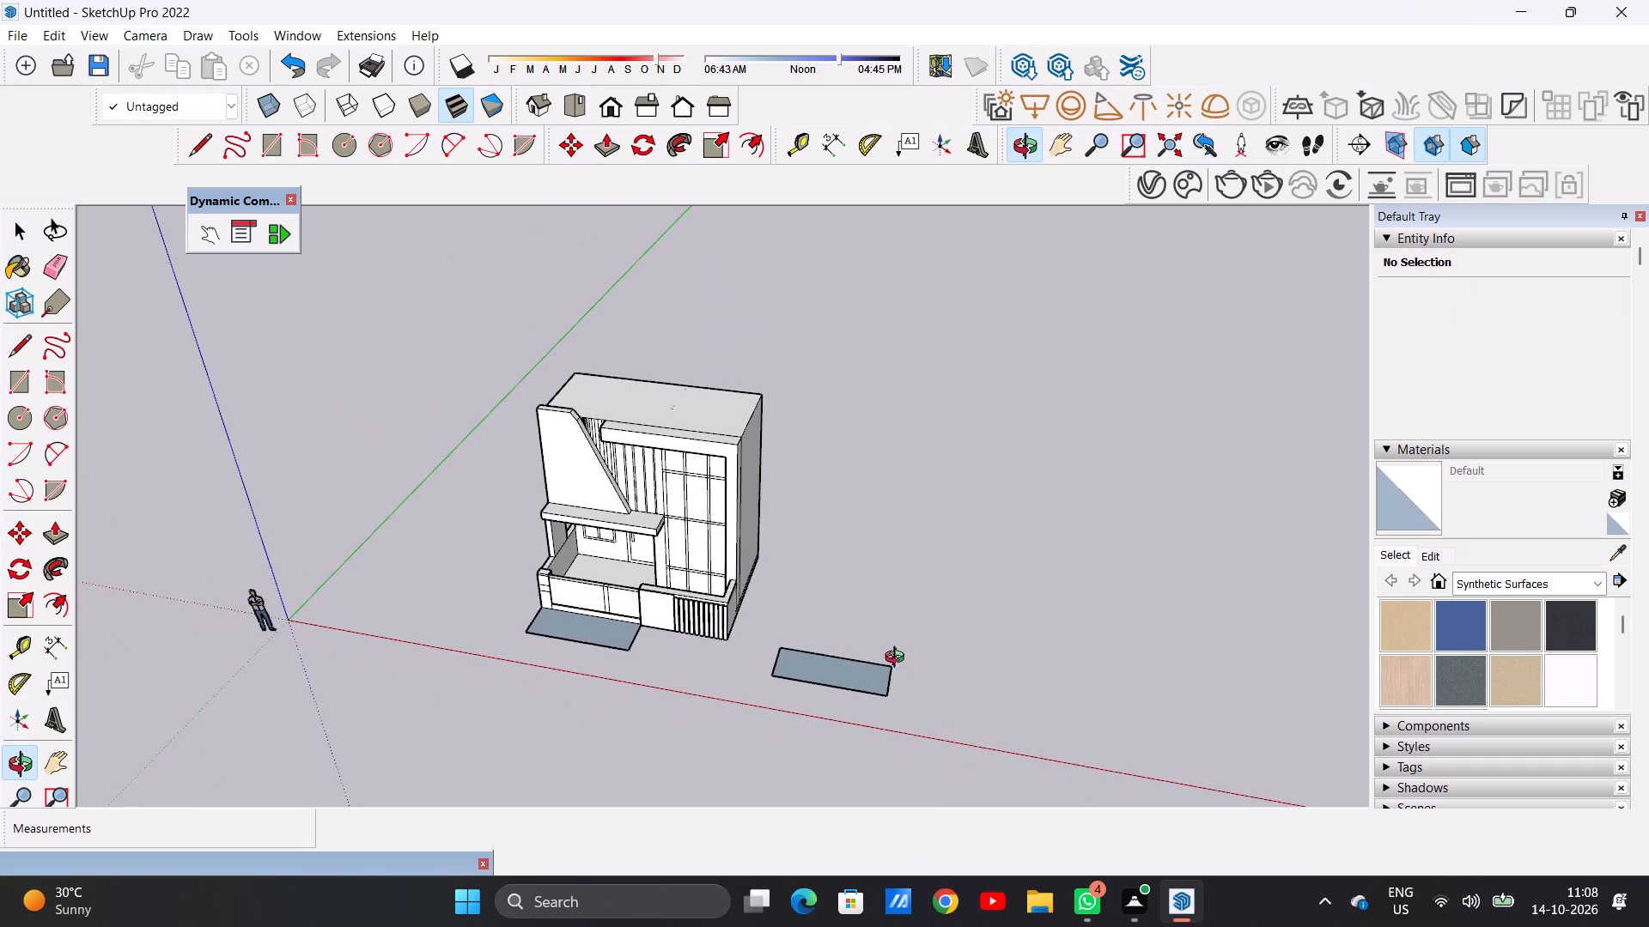
pyautogui.moveTo(898, 659); pyautogui.dragTo(347, 586, button='middle')
pyautogui.scroll(-8, 581, 576)
pyautogui.scroll(10, 605, 604)
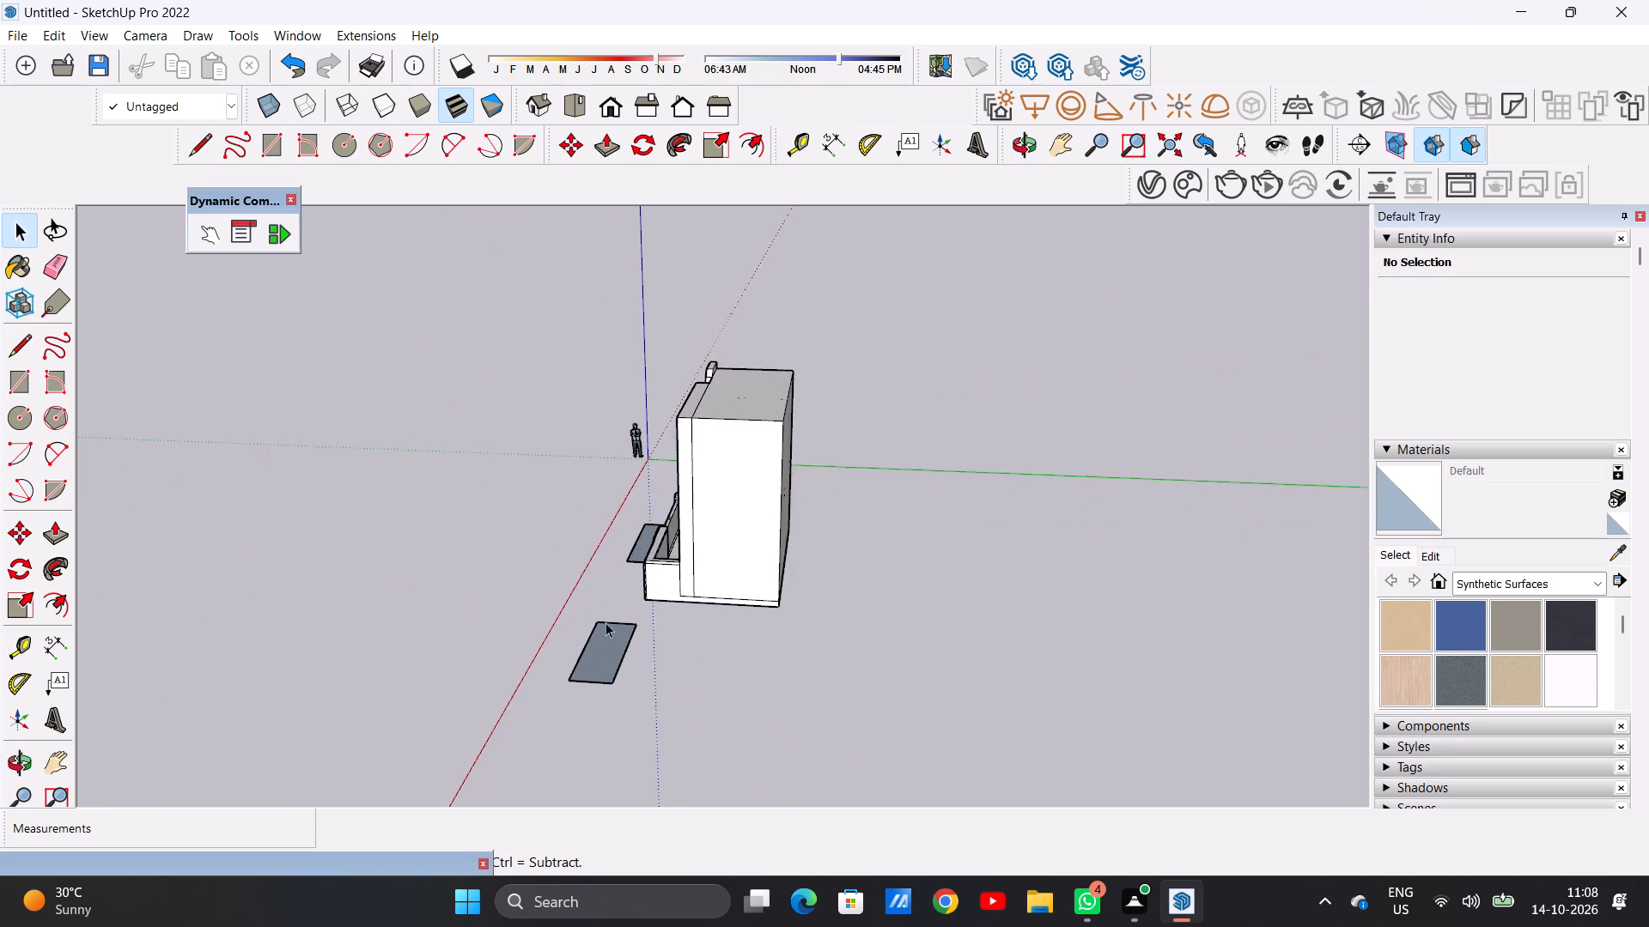
pyautogui.scroll(4, 605, 622)
pyautogui.scroll(-1, 613, 638)
pyautogui.moveTo(574, 615); pyautogui.dragTo(873, 621, button='middle')
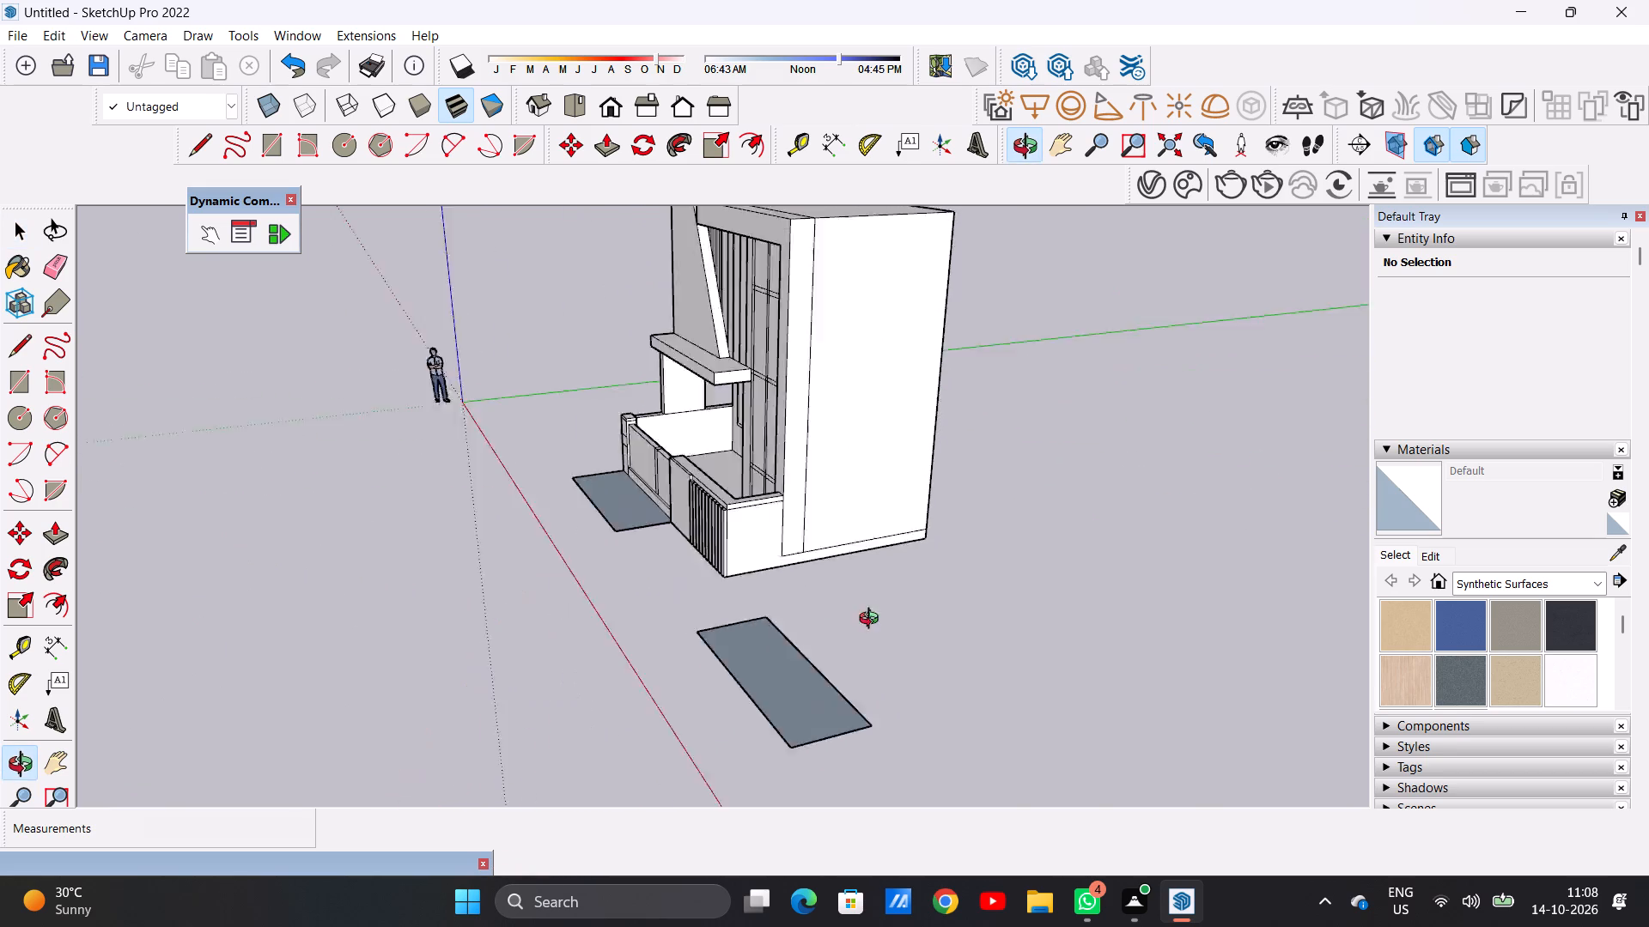
pyautogui.moveTo(873, 621); pyautogui.dragTo(977, 614, button='middle')
pyautogui.moveTo(791, 582); pyautogui.dragTo(1013, 648, button='middle')
pyautogui.scroll(-4, 751, 664)
pyautogui.scroll(4, 806, 513)
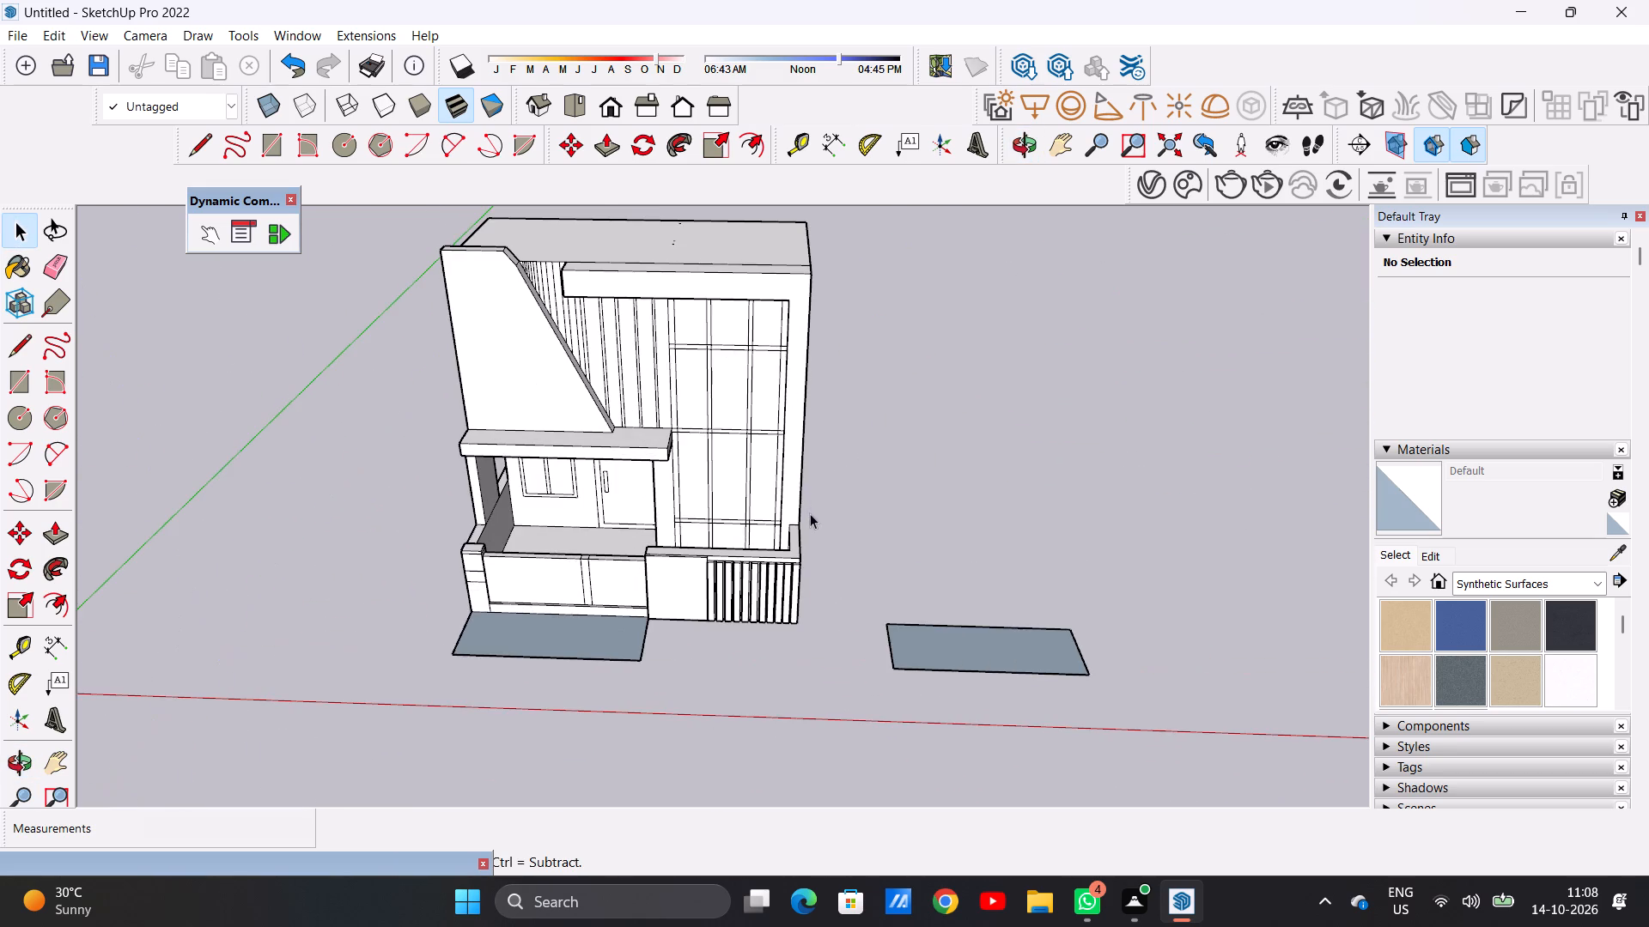
pyautogui.moveTo(776, 507); pyautogui.dragTo(742, 640, button='middle')
pyautogui.scroll(7, 886, 626)
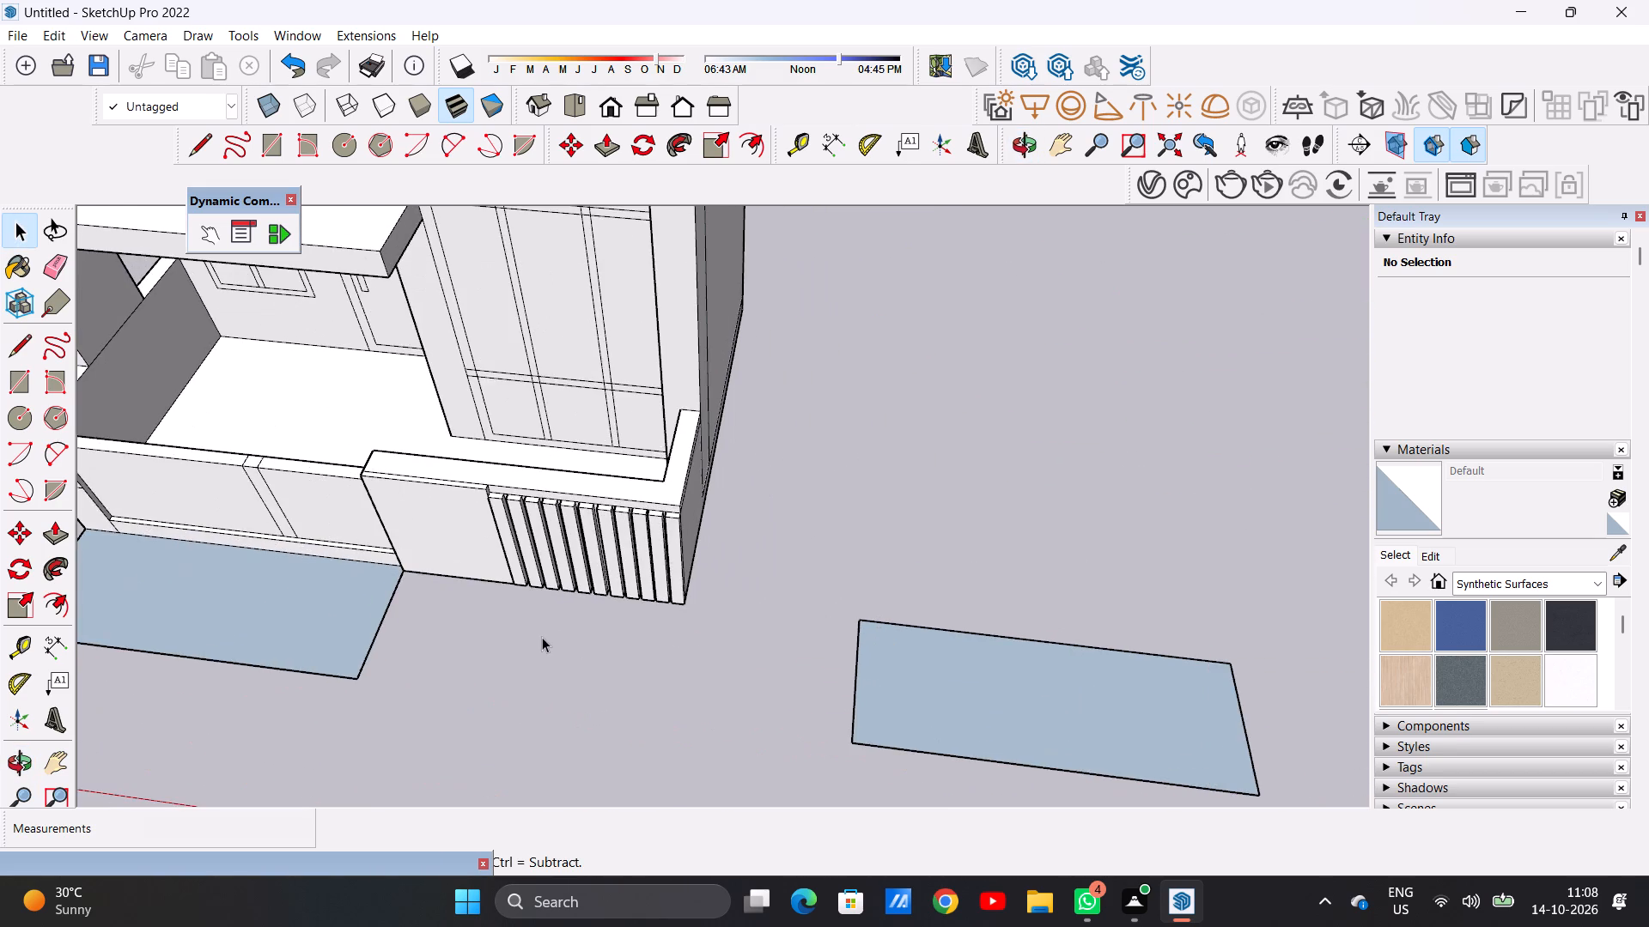
pyautogui.scroll(-4, 542, 638)
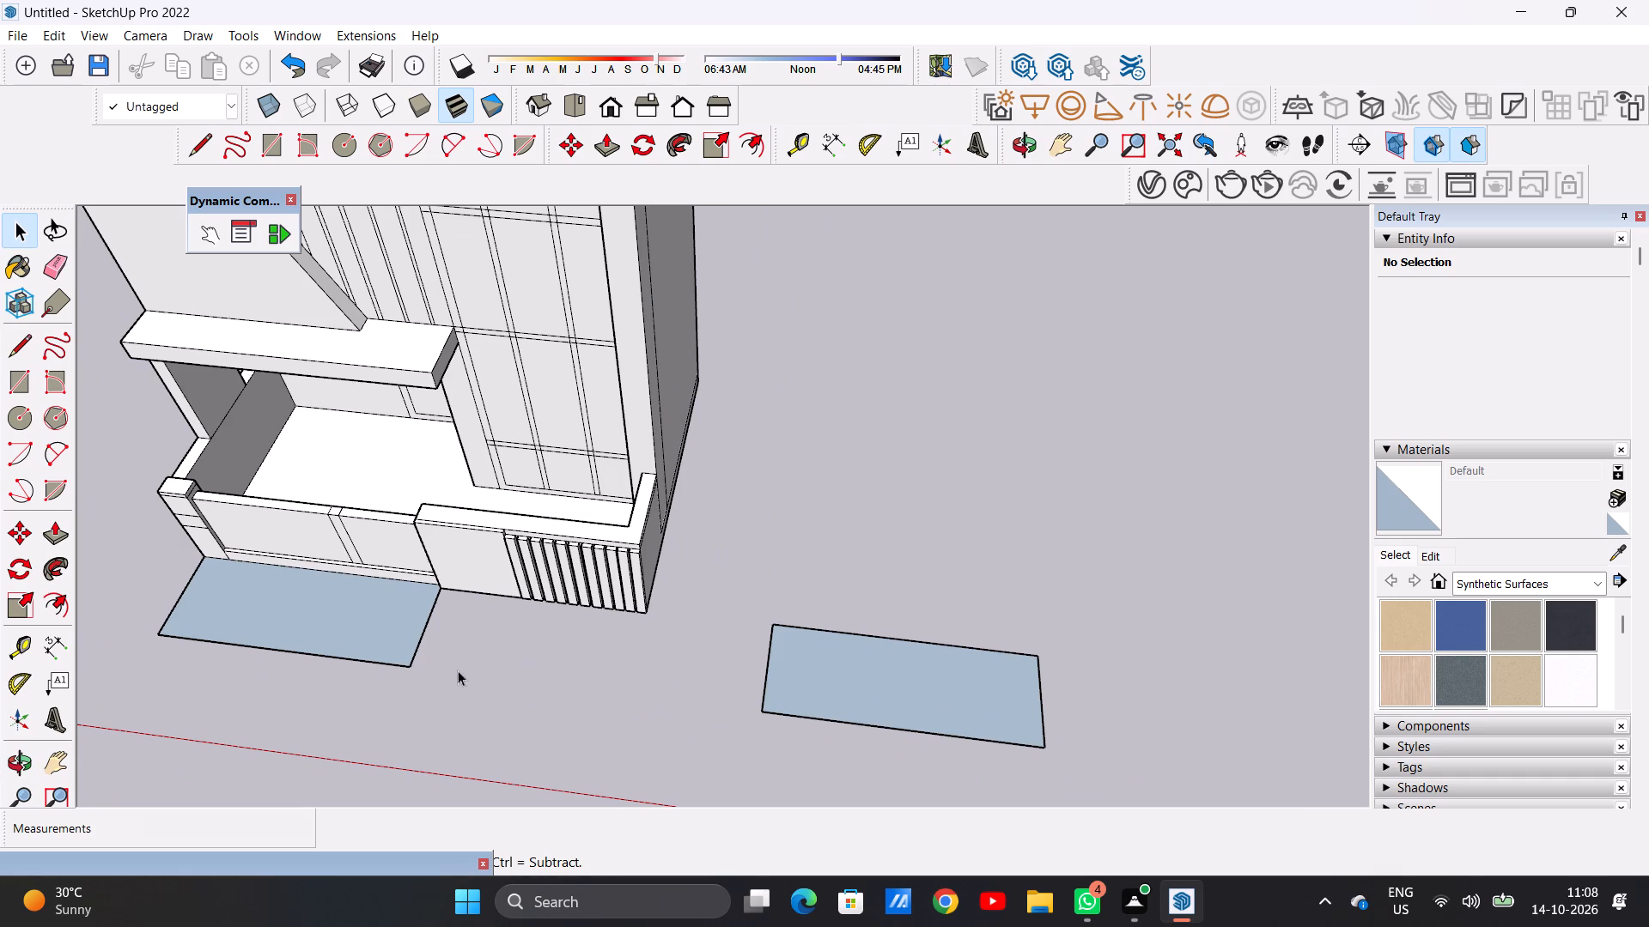
pyautogui.moveTo(428, 676); pyautogui.dragTo(283, 537, button='middle')
pyautogui.scroll(7, 363, 572)
pyautogui.scroll(-2, 368, 593)
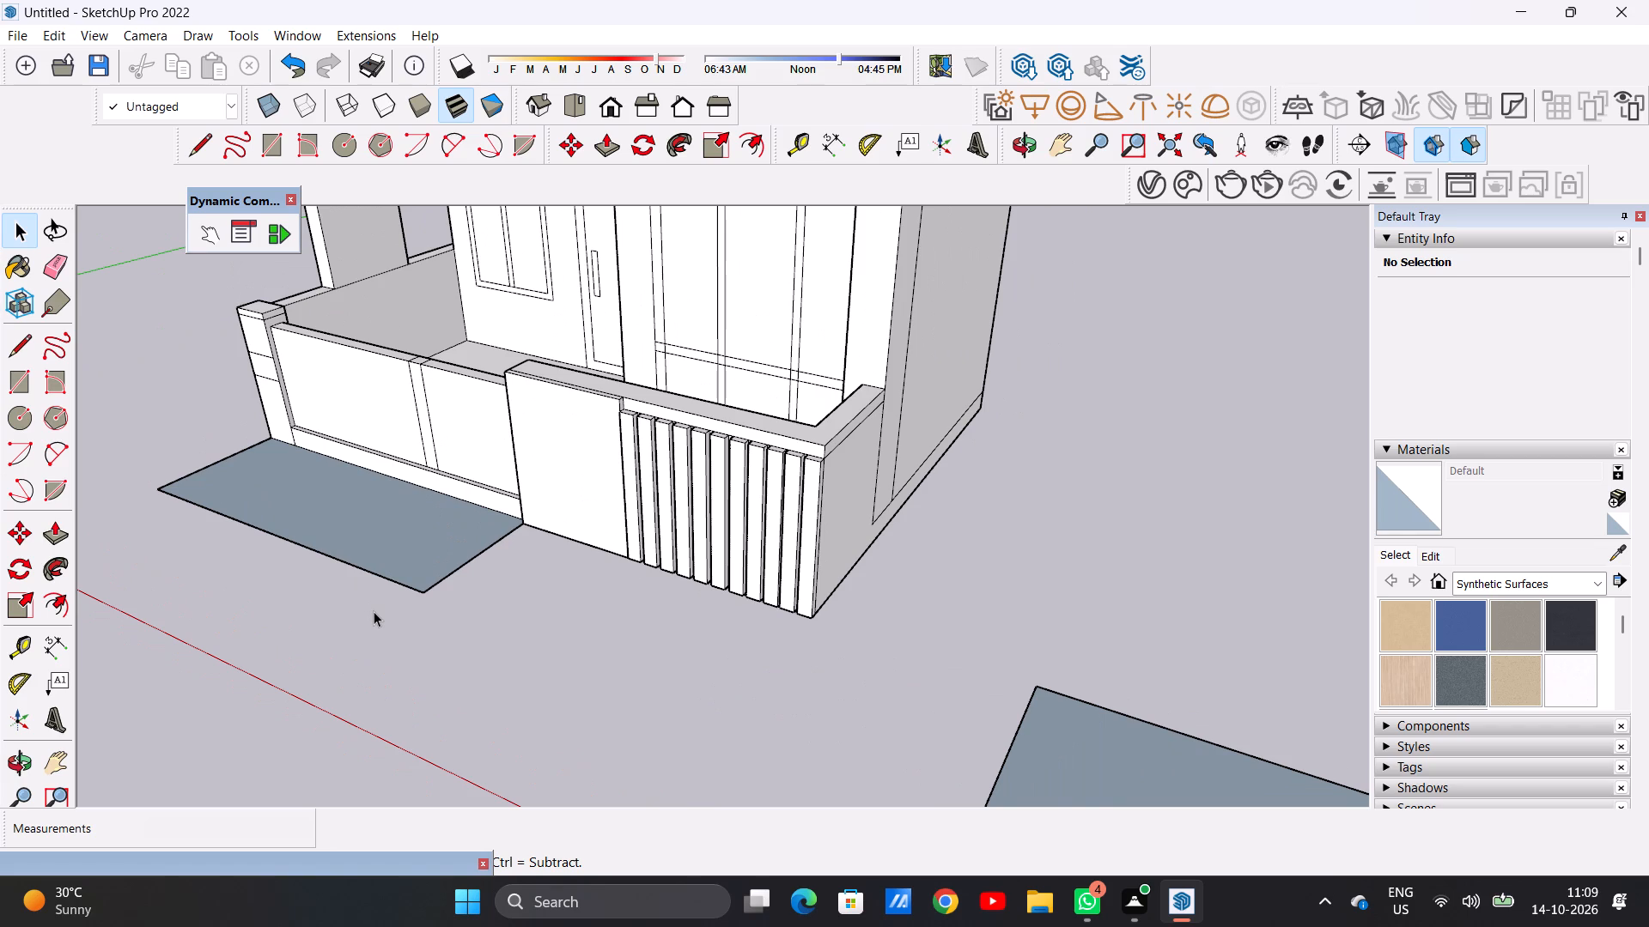
pyautogui.press('space')
pyautogui.press('space')
pyautogui.scroll(-10, 390, 516)
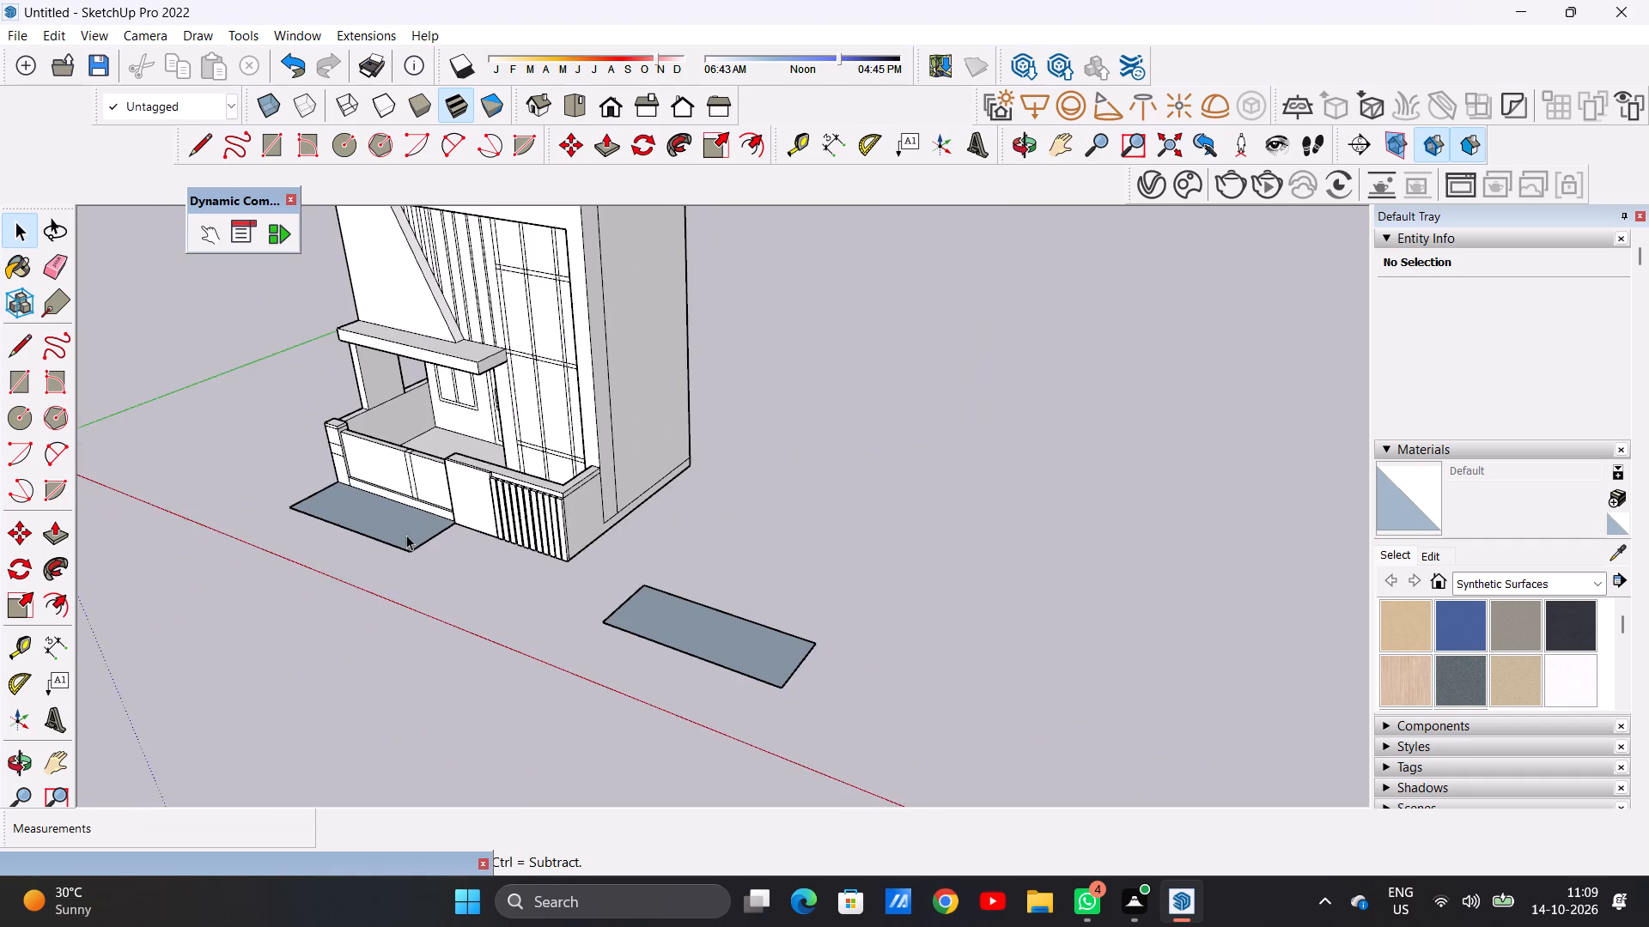
pyautogui.moveTo(406, 535); pyautogui.dragTo(610, 560, button='middle')
pyautogui.scroll(-5, 461, 336)
pyautogui.scroll(8, 411, 475)
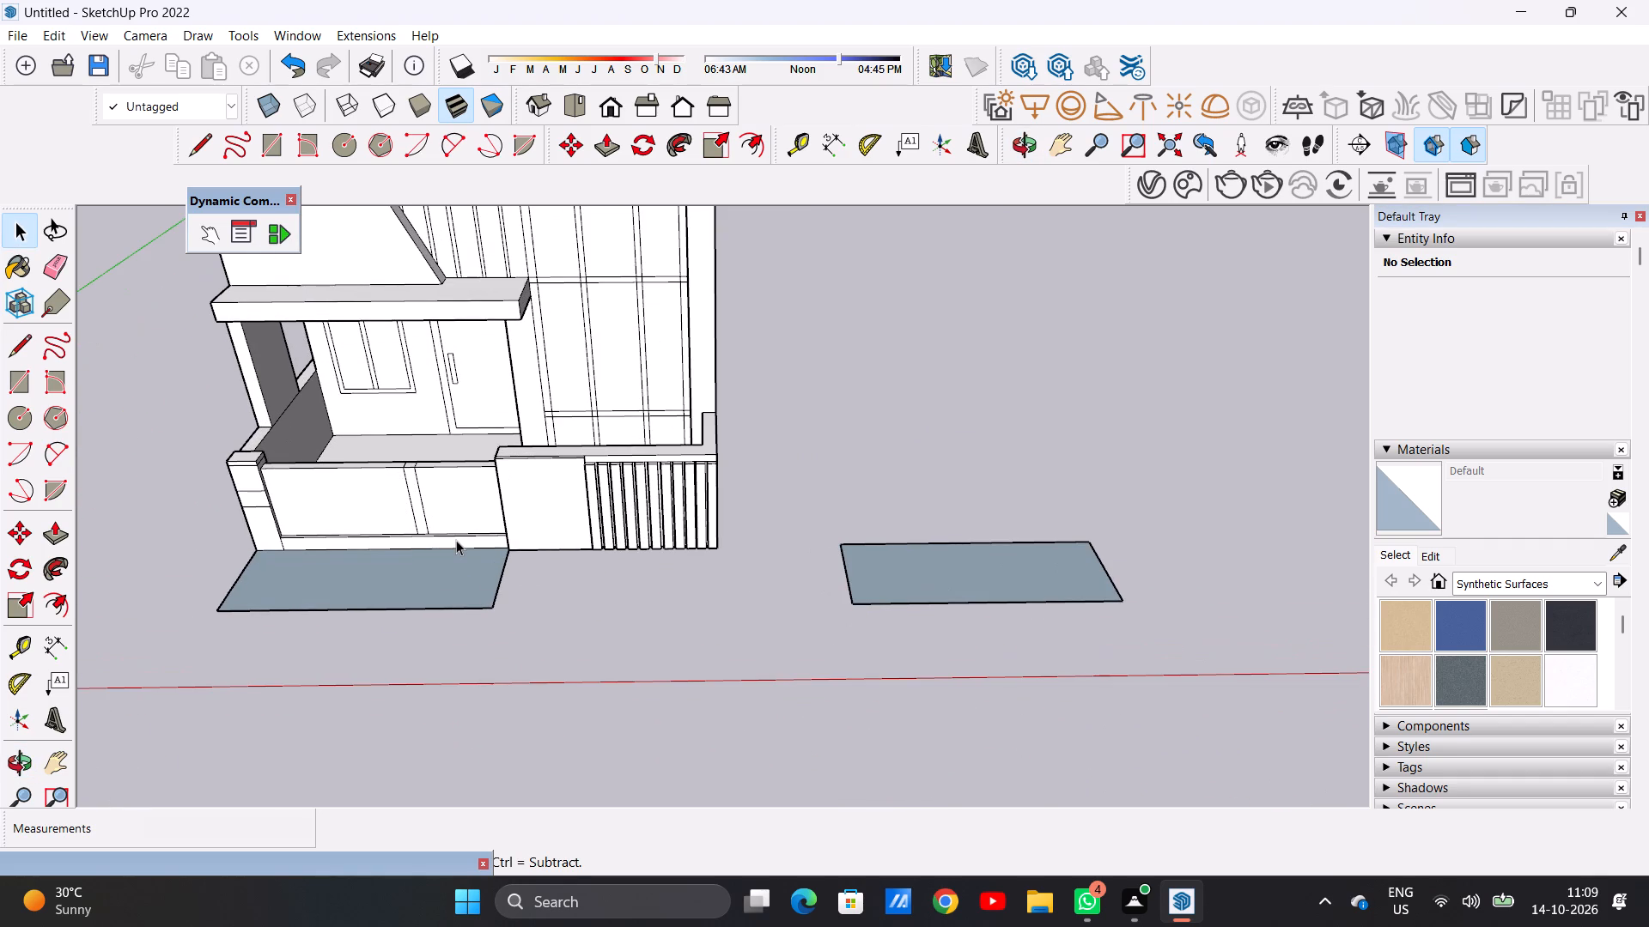
pyautogui.scroll(5, 484, 585)
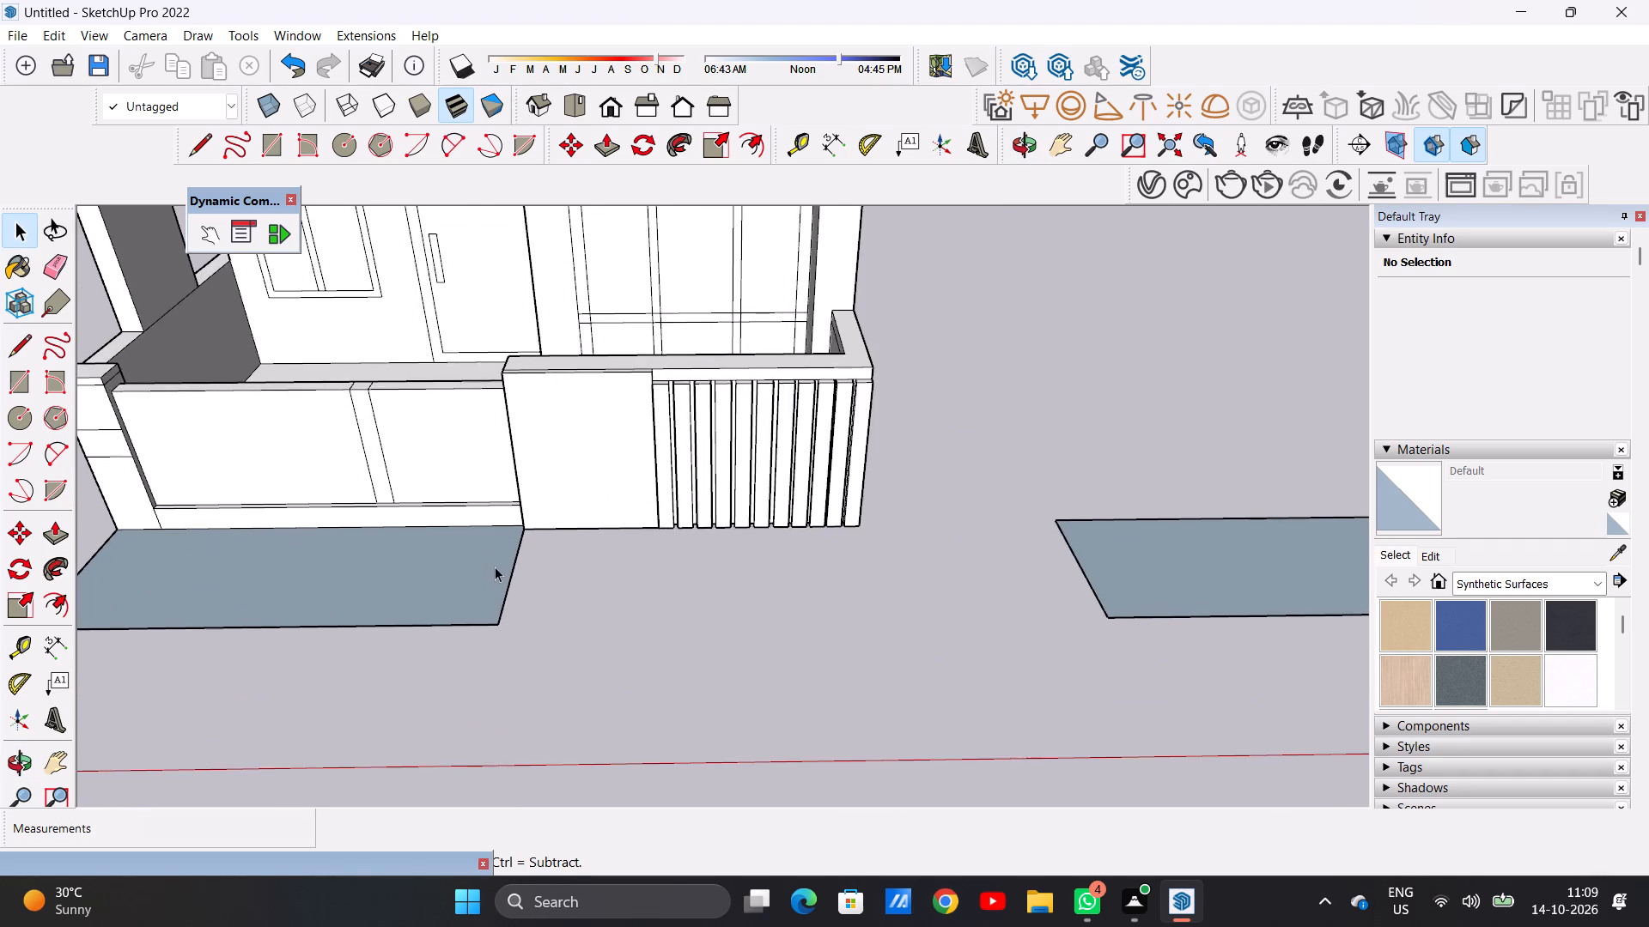
pyautogui.scroll(-4, 501, 556)
pyautogui.moveTo(514, 566); pyautogui.dragTo(418, 479, button='middle')
pyautogui.scroll(4, 386, 512)
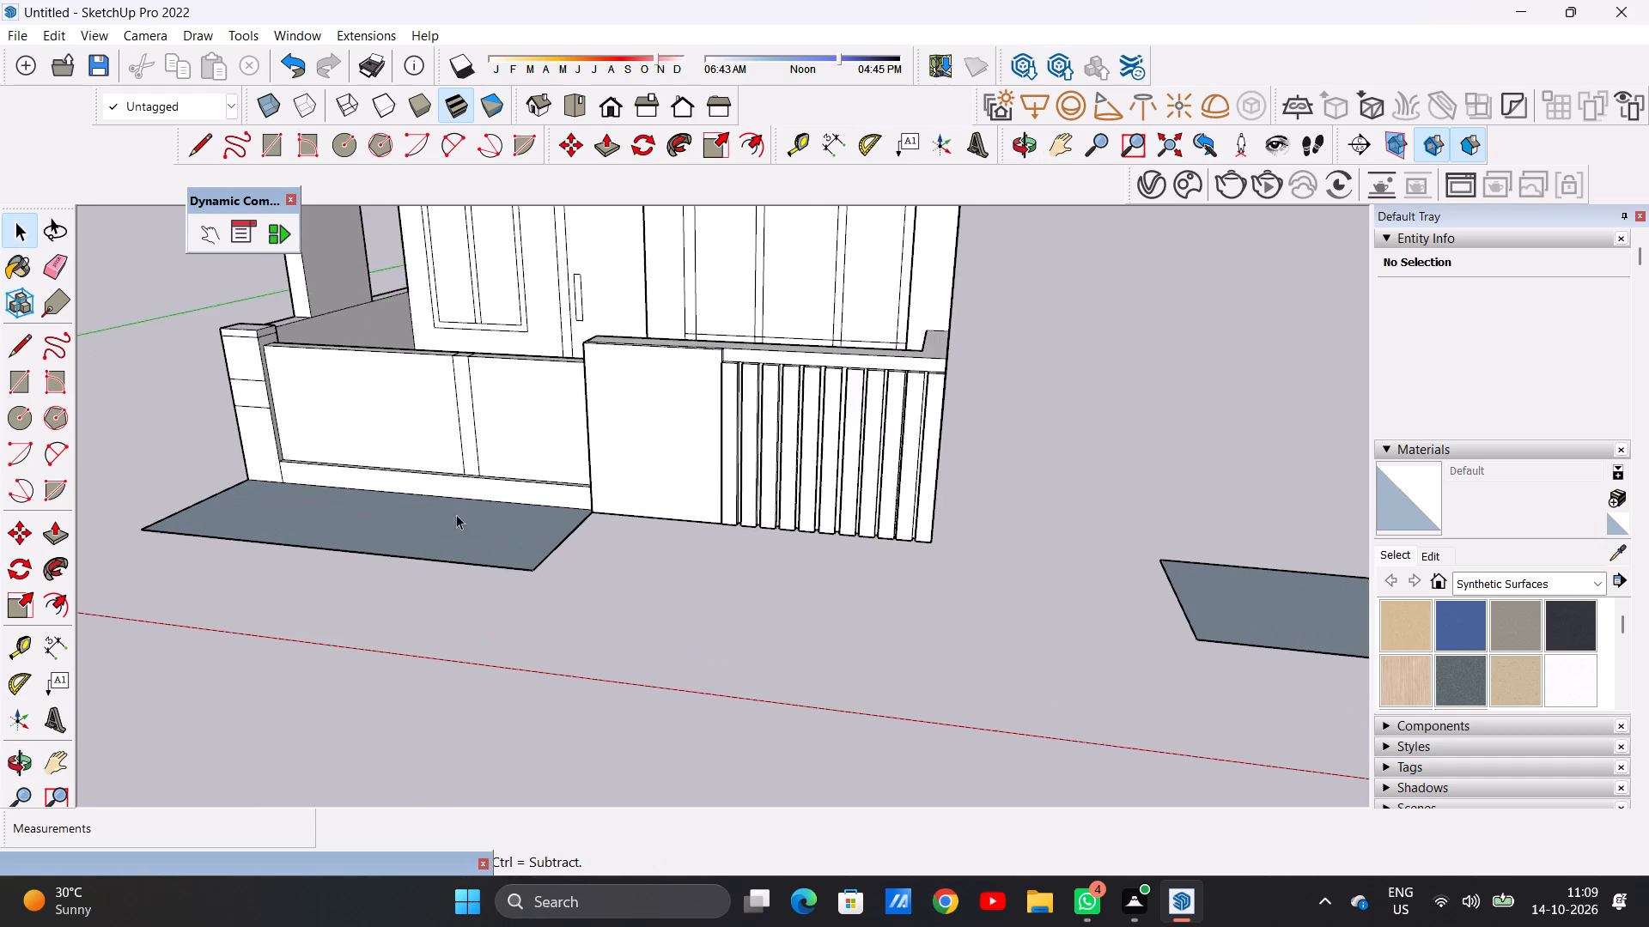
# Draw a 1' vertical line up from the copied rectangle's rear corner at the end farthest from the house.
pyautogui.scroll(-8, 575, 529)
pyautogui.moveTo(917, 486); pyautogui.dragTo(721, 713, button='middle')
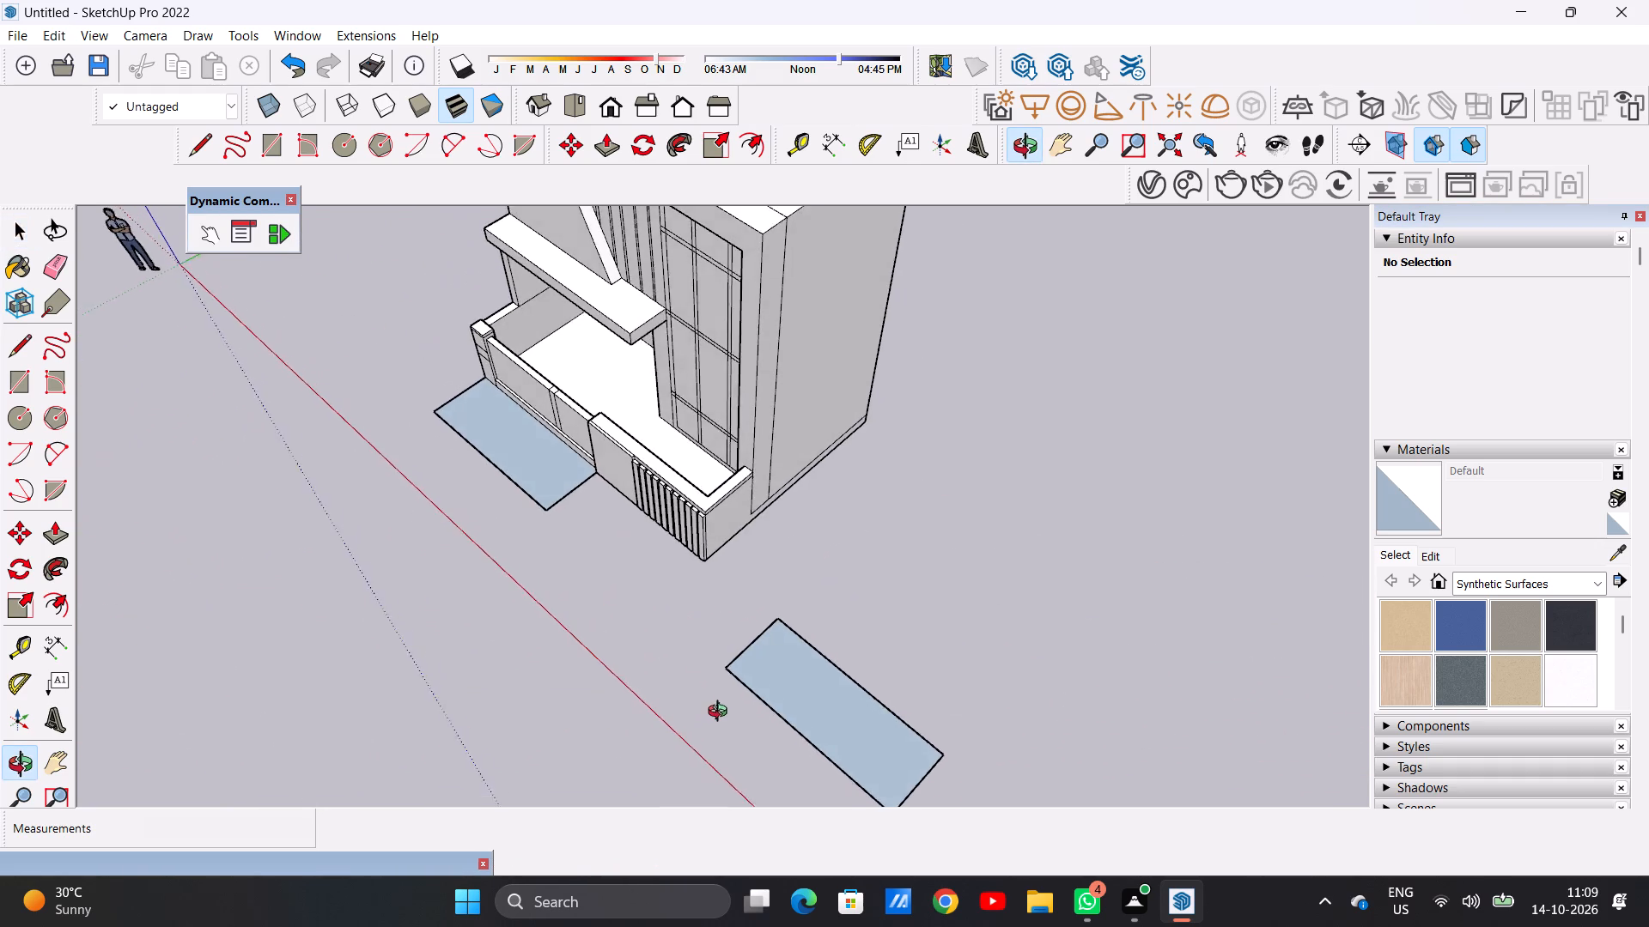
pyautogui.moveTo(721, 713); pyautogui.dragTo(727, 705, button='middle')
pyautogui.scroll(-4, 735, 597)
pyautogui.scroll(3, 787, 658)
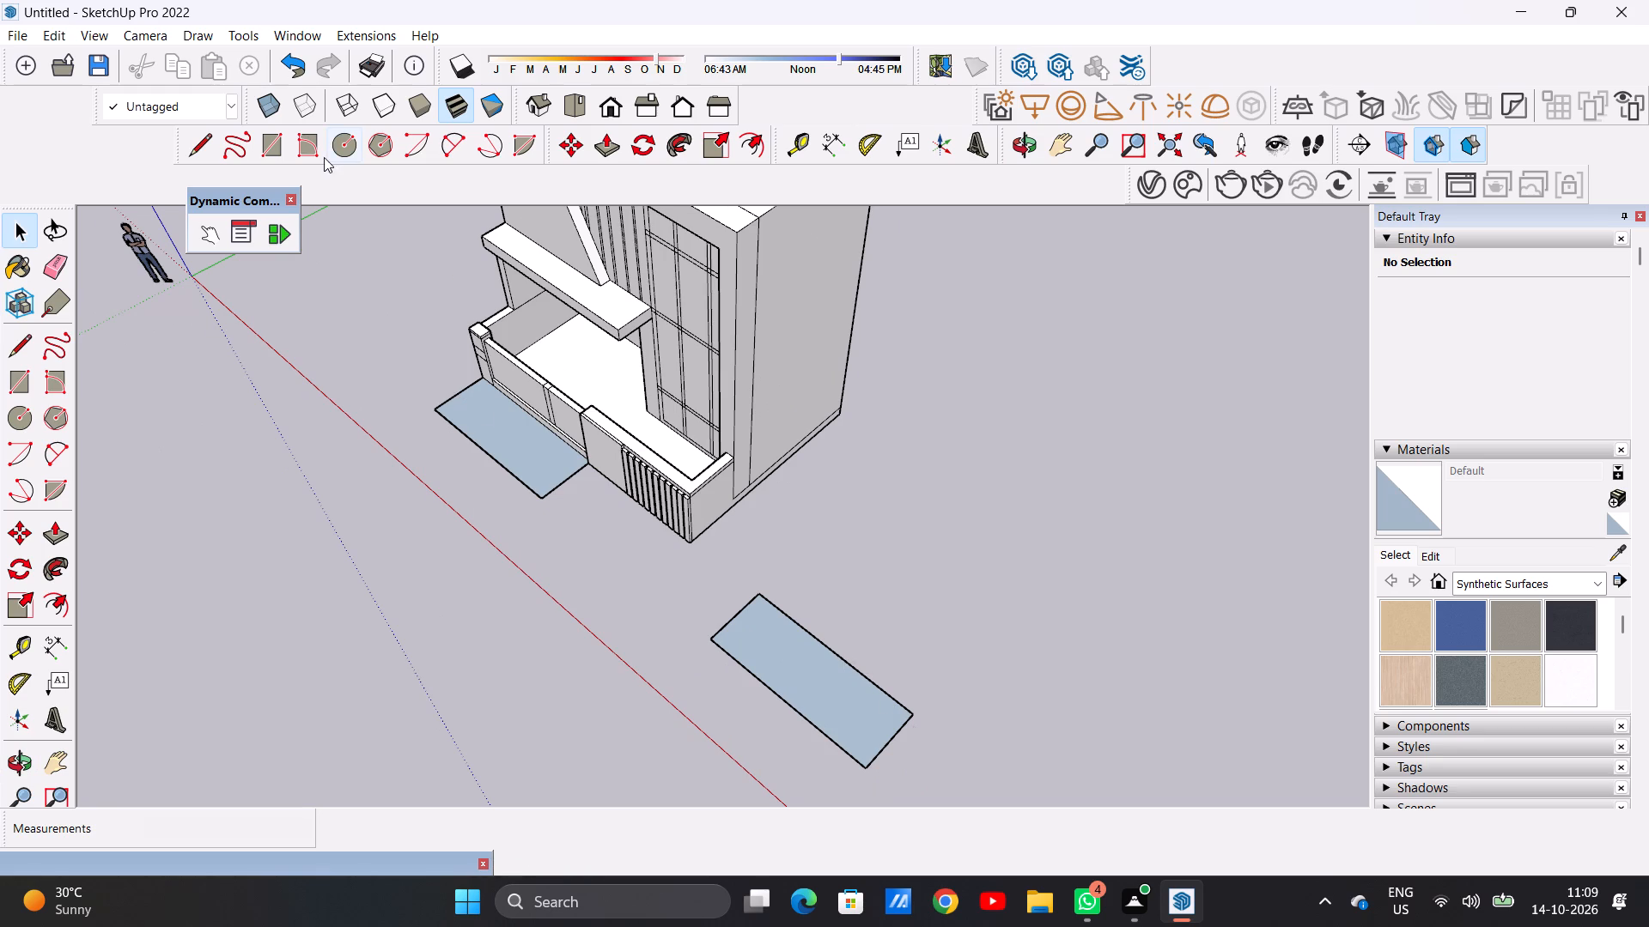
pyautogui.click(196, 148)
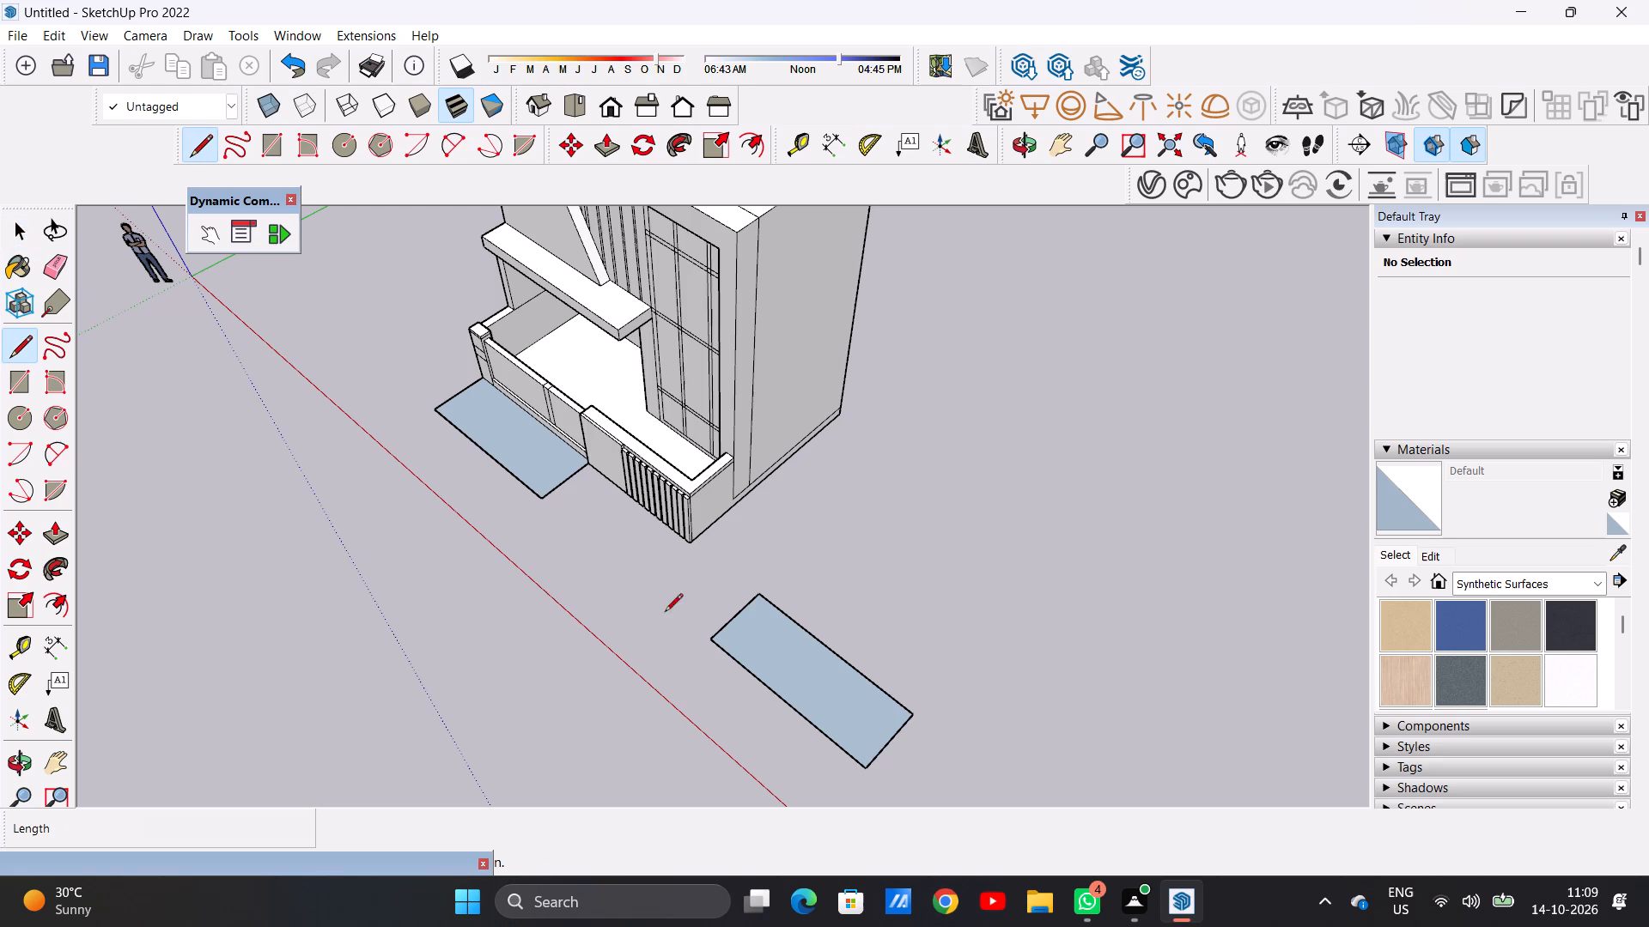
pyautogui.moveTo(910, 715); pyautogui.dragTo(937, 651)
pyautogui.press('1')
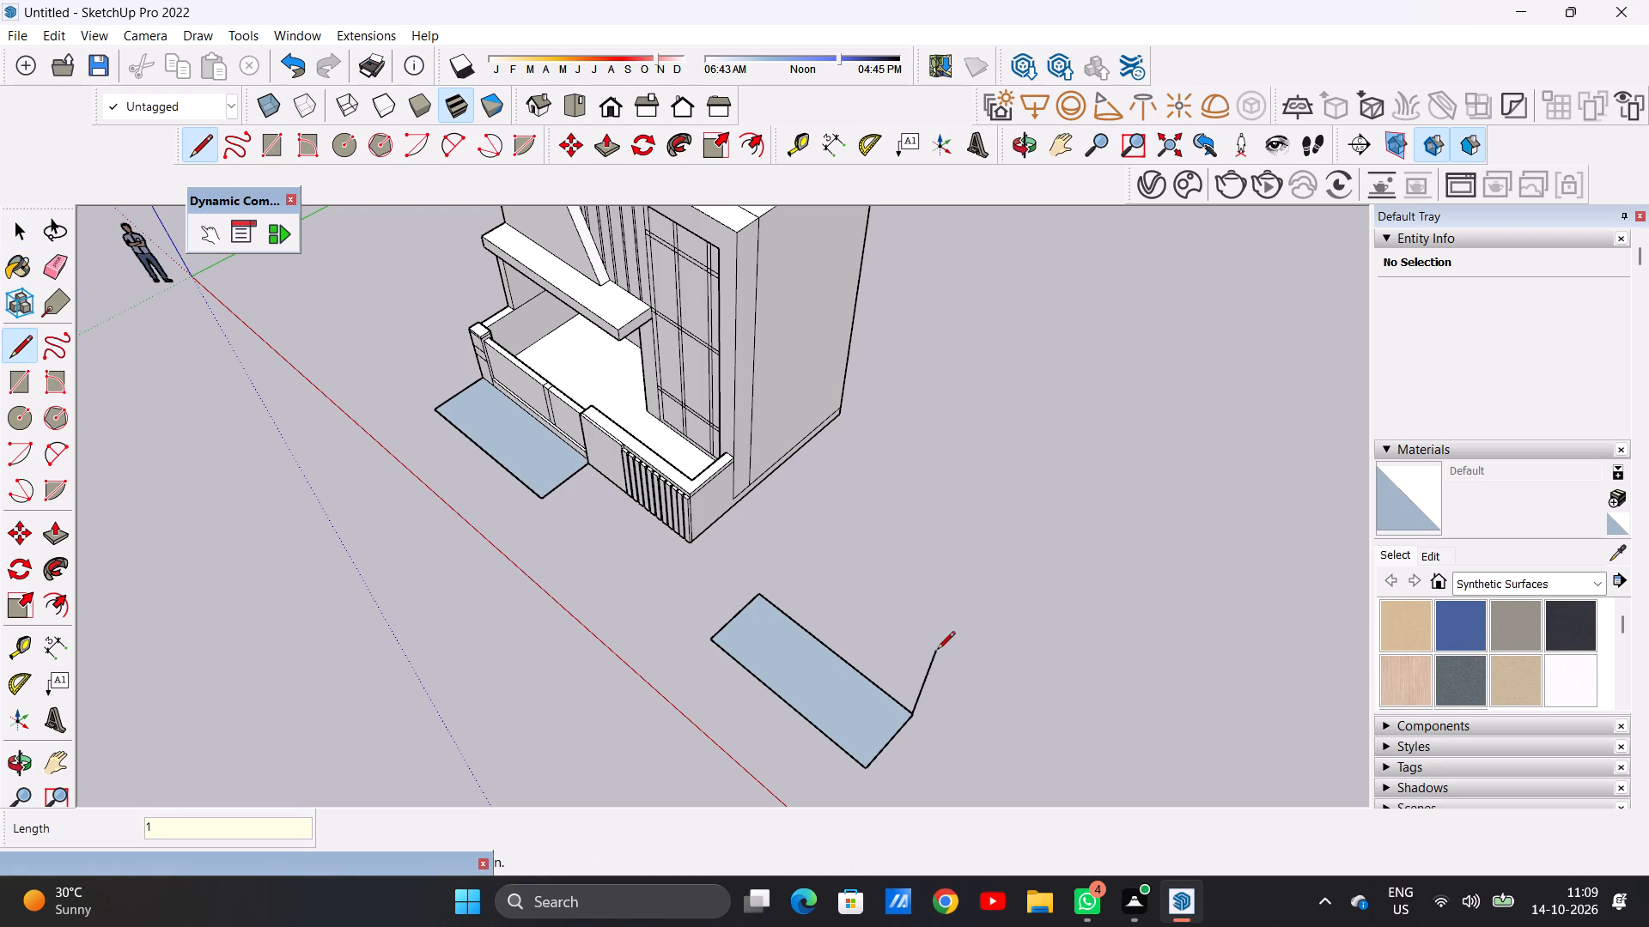
pyautogui.press("'")
pyautogui.press('Return')
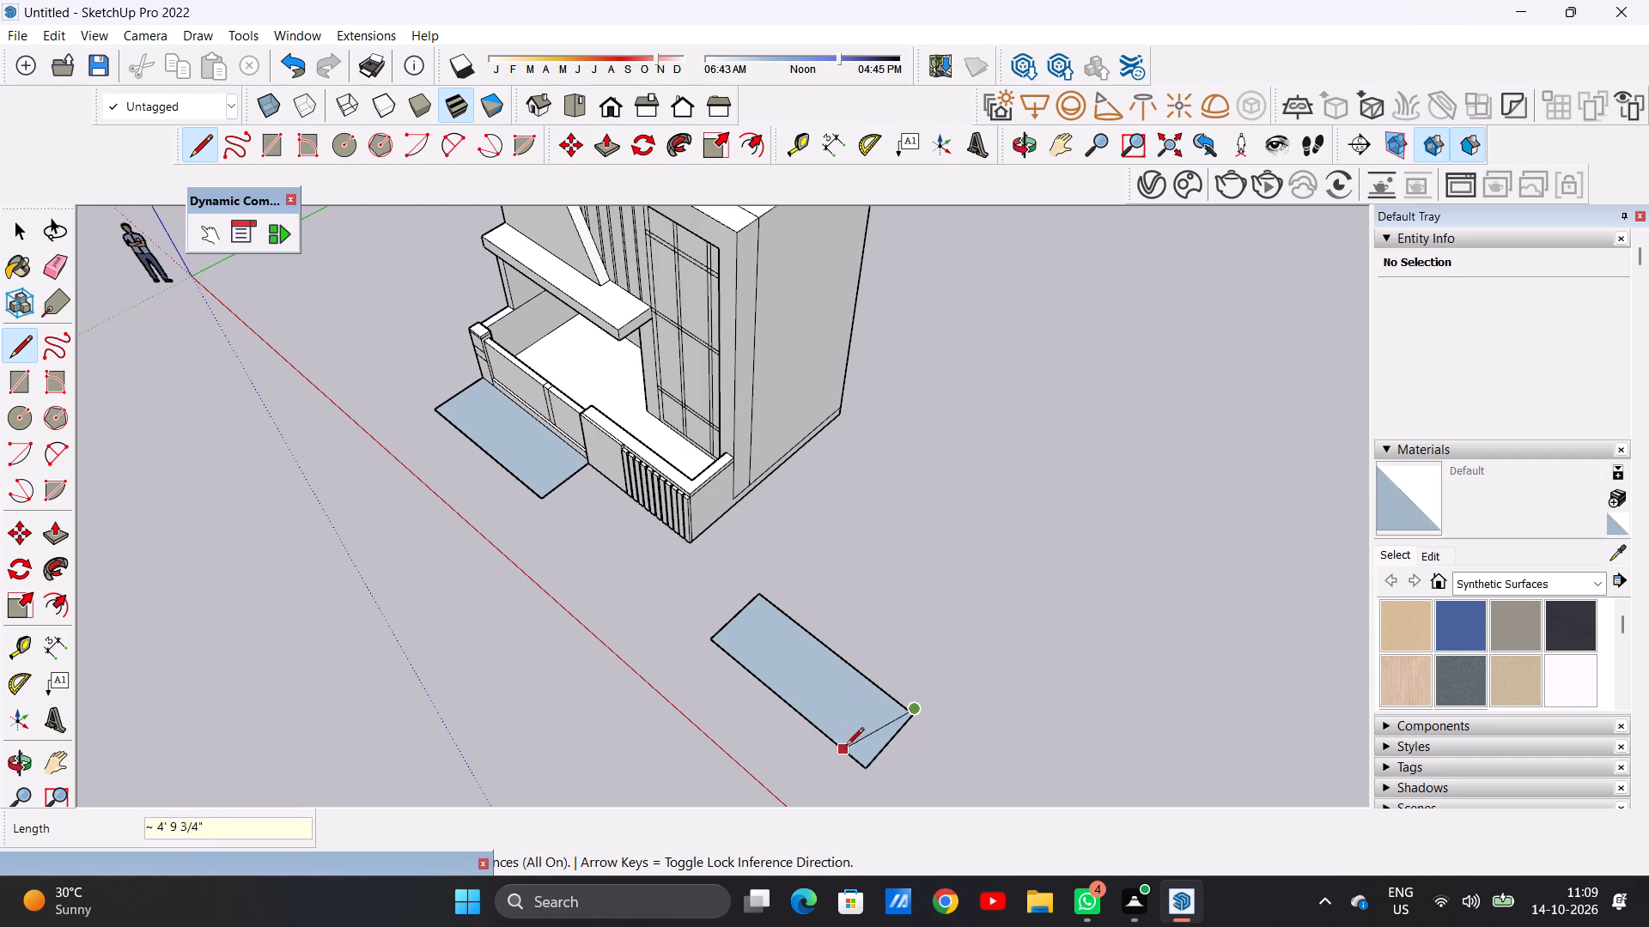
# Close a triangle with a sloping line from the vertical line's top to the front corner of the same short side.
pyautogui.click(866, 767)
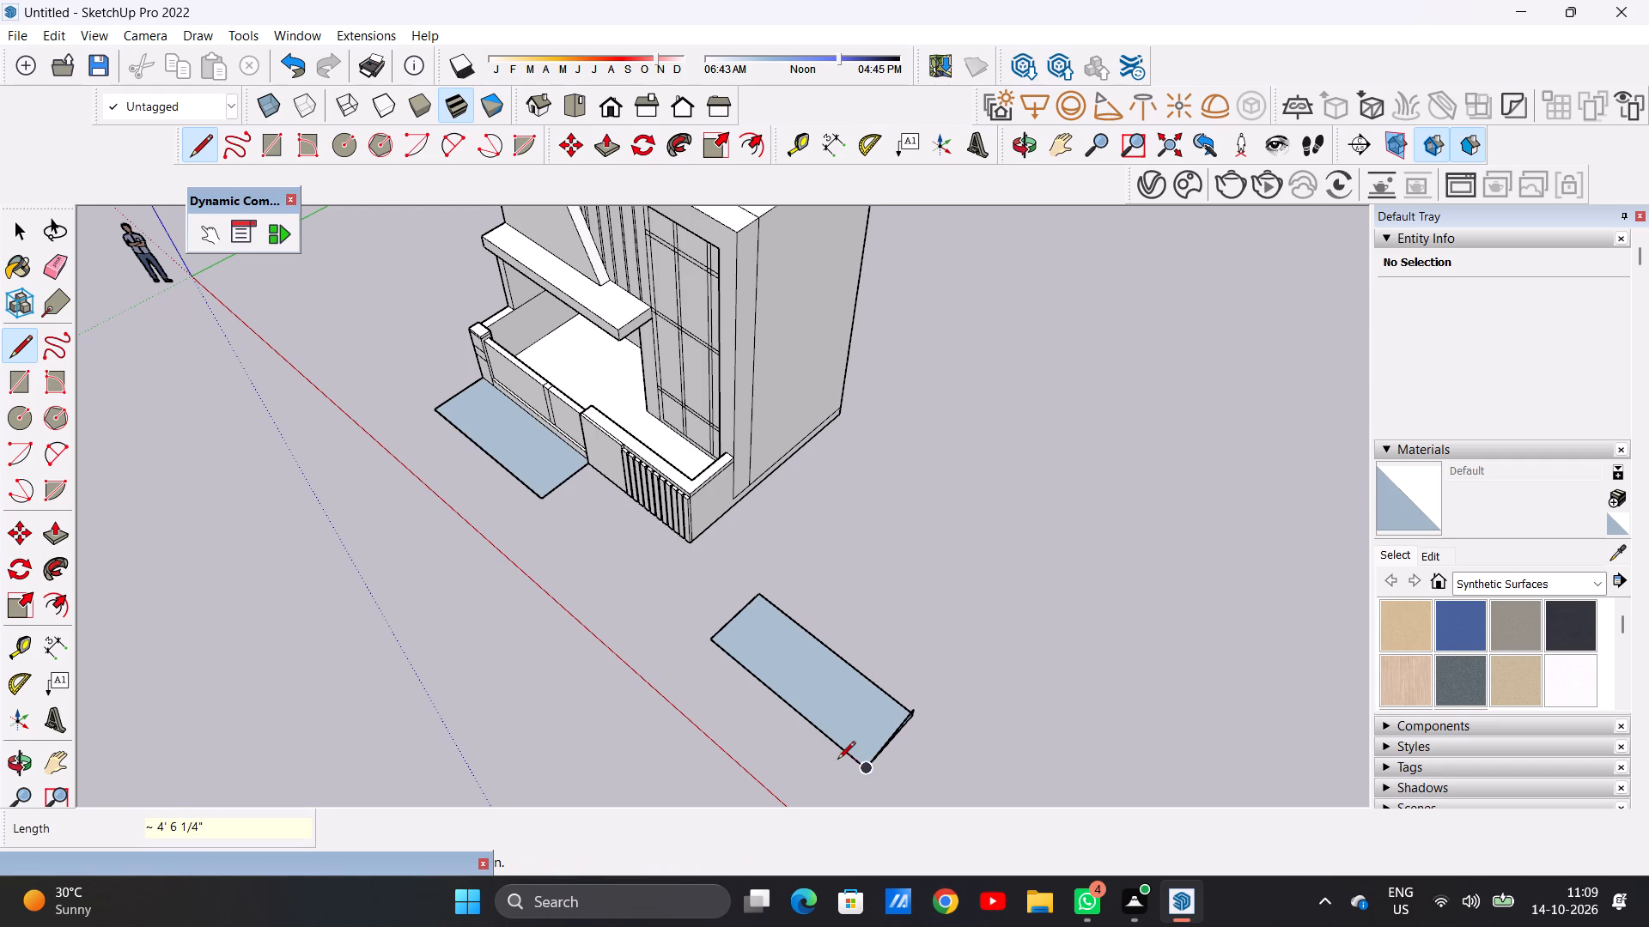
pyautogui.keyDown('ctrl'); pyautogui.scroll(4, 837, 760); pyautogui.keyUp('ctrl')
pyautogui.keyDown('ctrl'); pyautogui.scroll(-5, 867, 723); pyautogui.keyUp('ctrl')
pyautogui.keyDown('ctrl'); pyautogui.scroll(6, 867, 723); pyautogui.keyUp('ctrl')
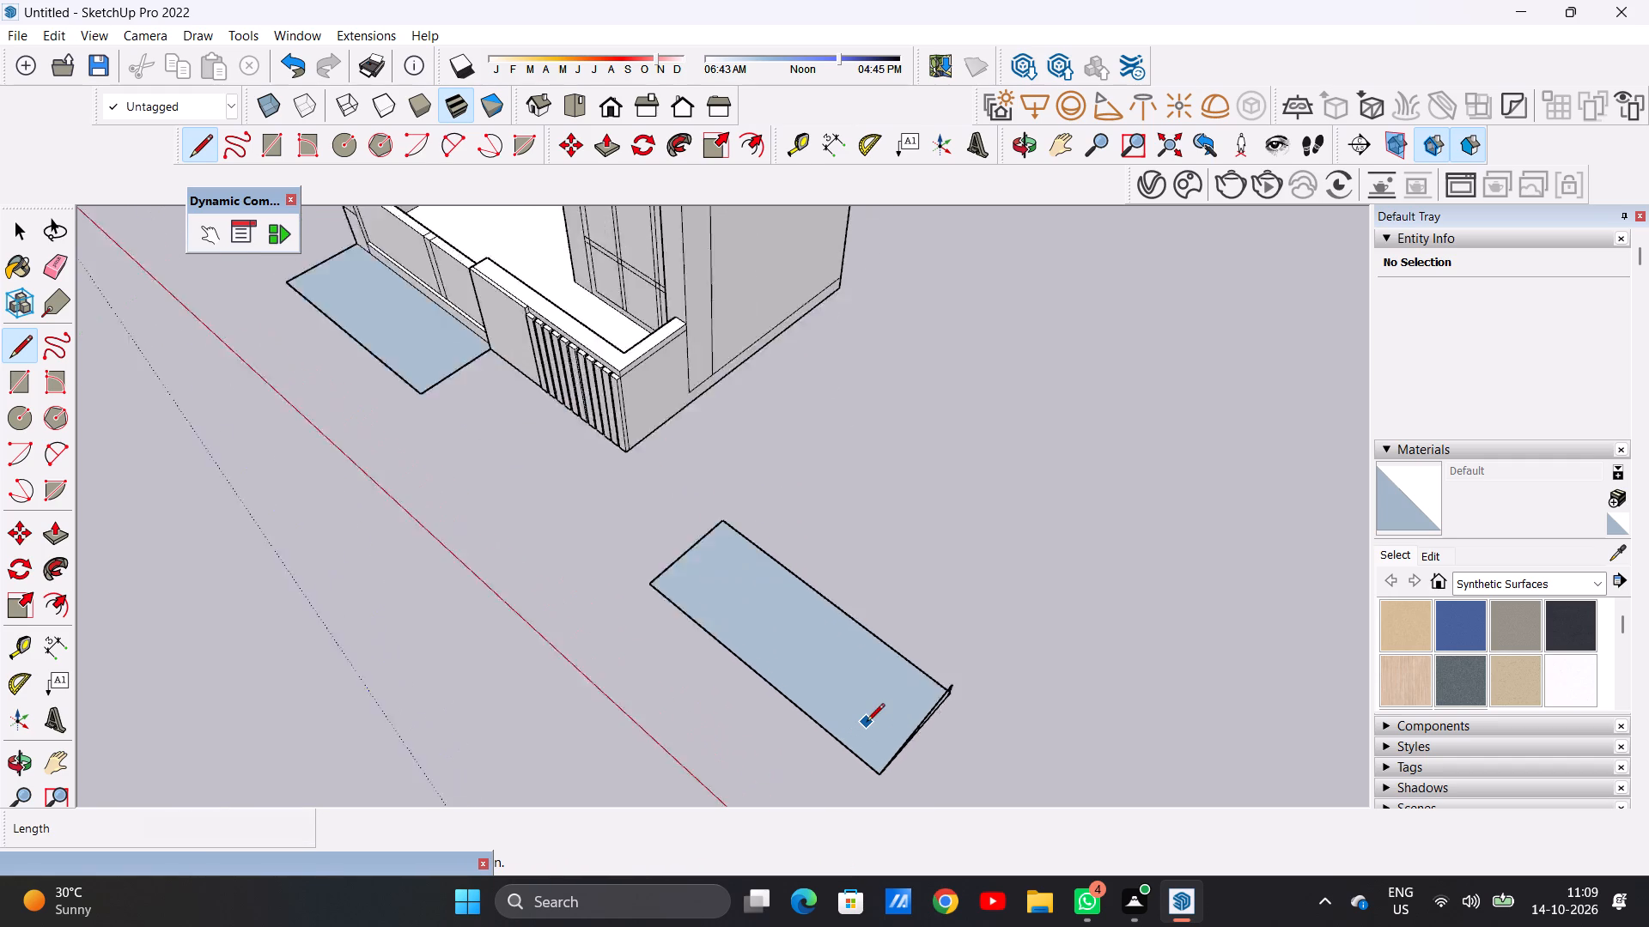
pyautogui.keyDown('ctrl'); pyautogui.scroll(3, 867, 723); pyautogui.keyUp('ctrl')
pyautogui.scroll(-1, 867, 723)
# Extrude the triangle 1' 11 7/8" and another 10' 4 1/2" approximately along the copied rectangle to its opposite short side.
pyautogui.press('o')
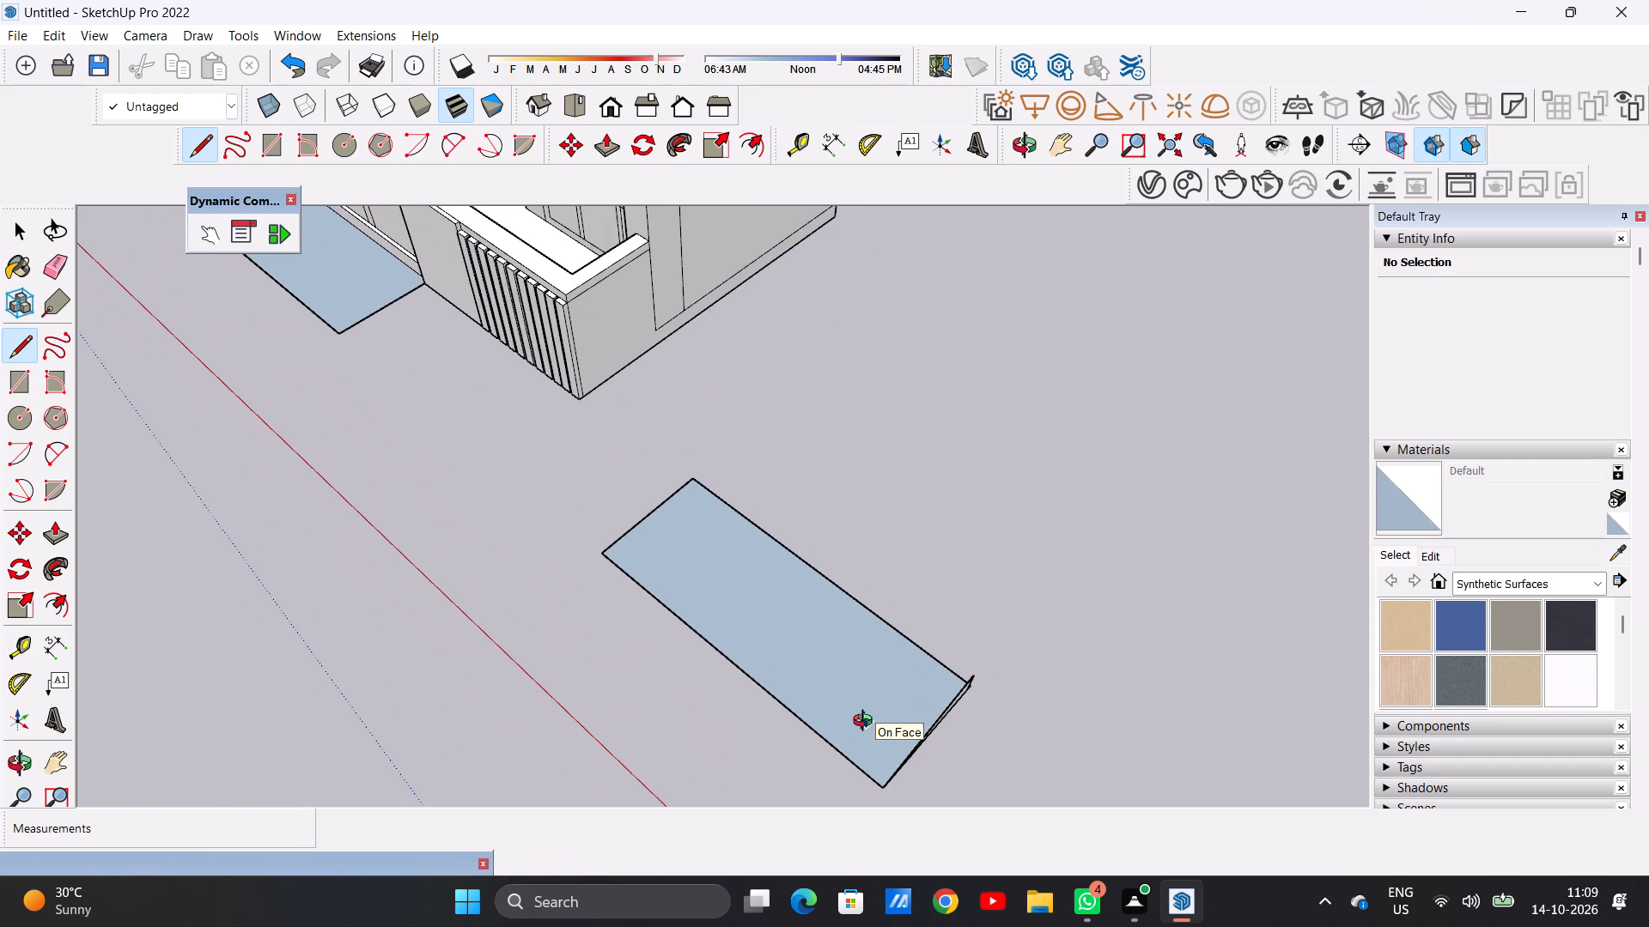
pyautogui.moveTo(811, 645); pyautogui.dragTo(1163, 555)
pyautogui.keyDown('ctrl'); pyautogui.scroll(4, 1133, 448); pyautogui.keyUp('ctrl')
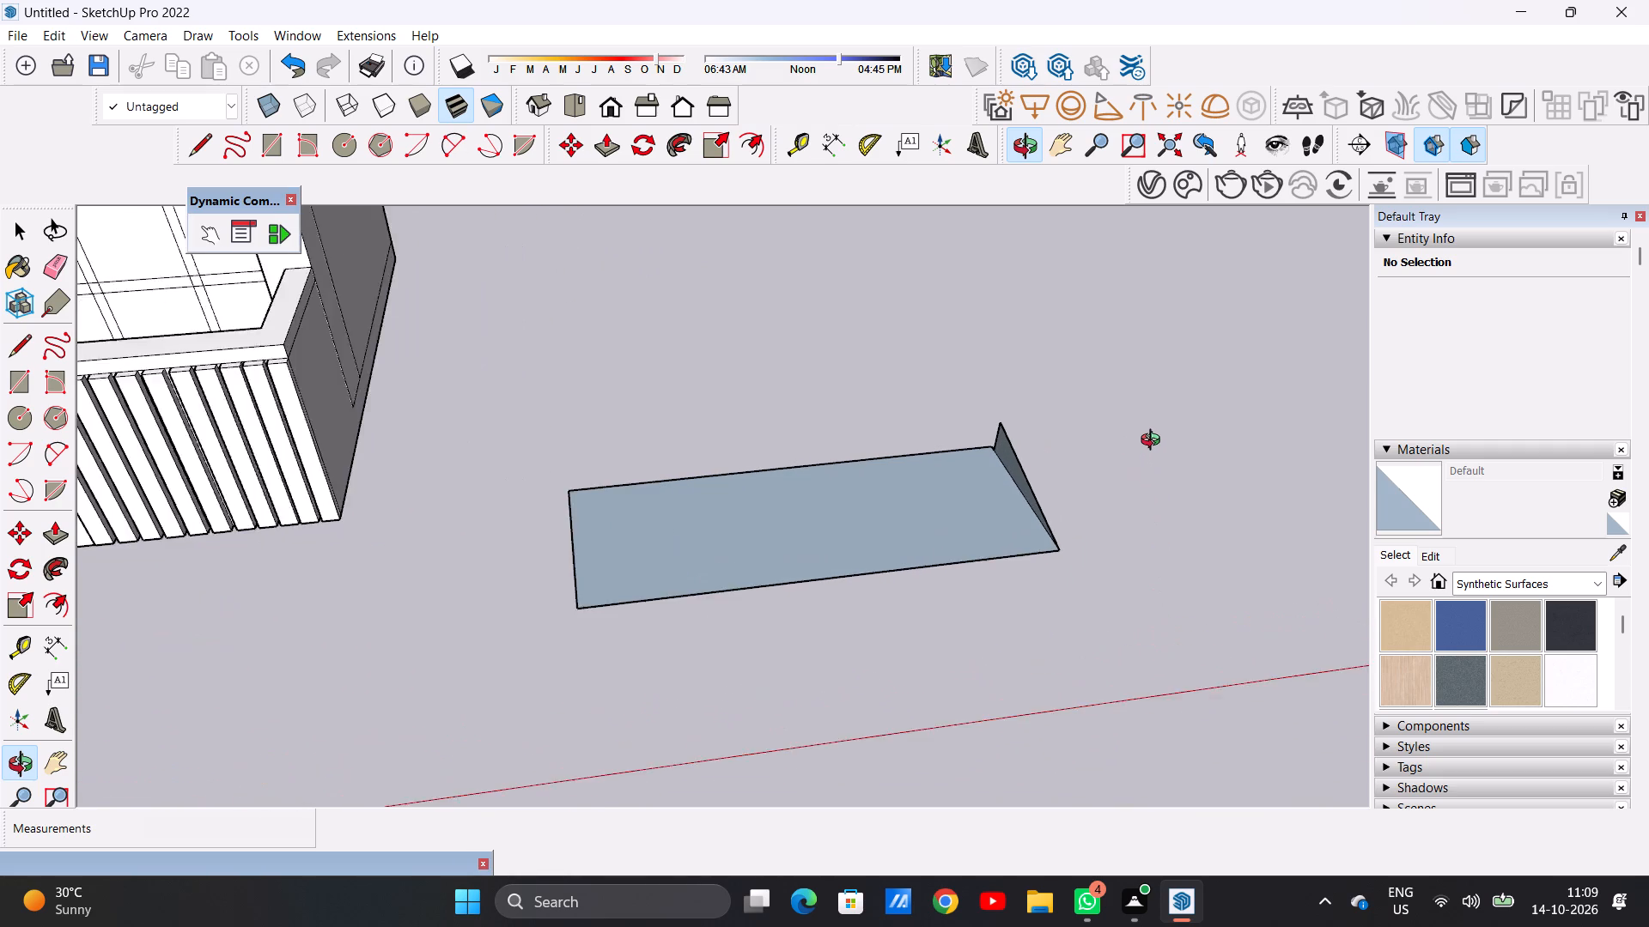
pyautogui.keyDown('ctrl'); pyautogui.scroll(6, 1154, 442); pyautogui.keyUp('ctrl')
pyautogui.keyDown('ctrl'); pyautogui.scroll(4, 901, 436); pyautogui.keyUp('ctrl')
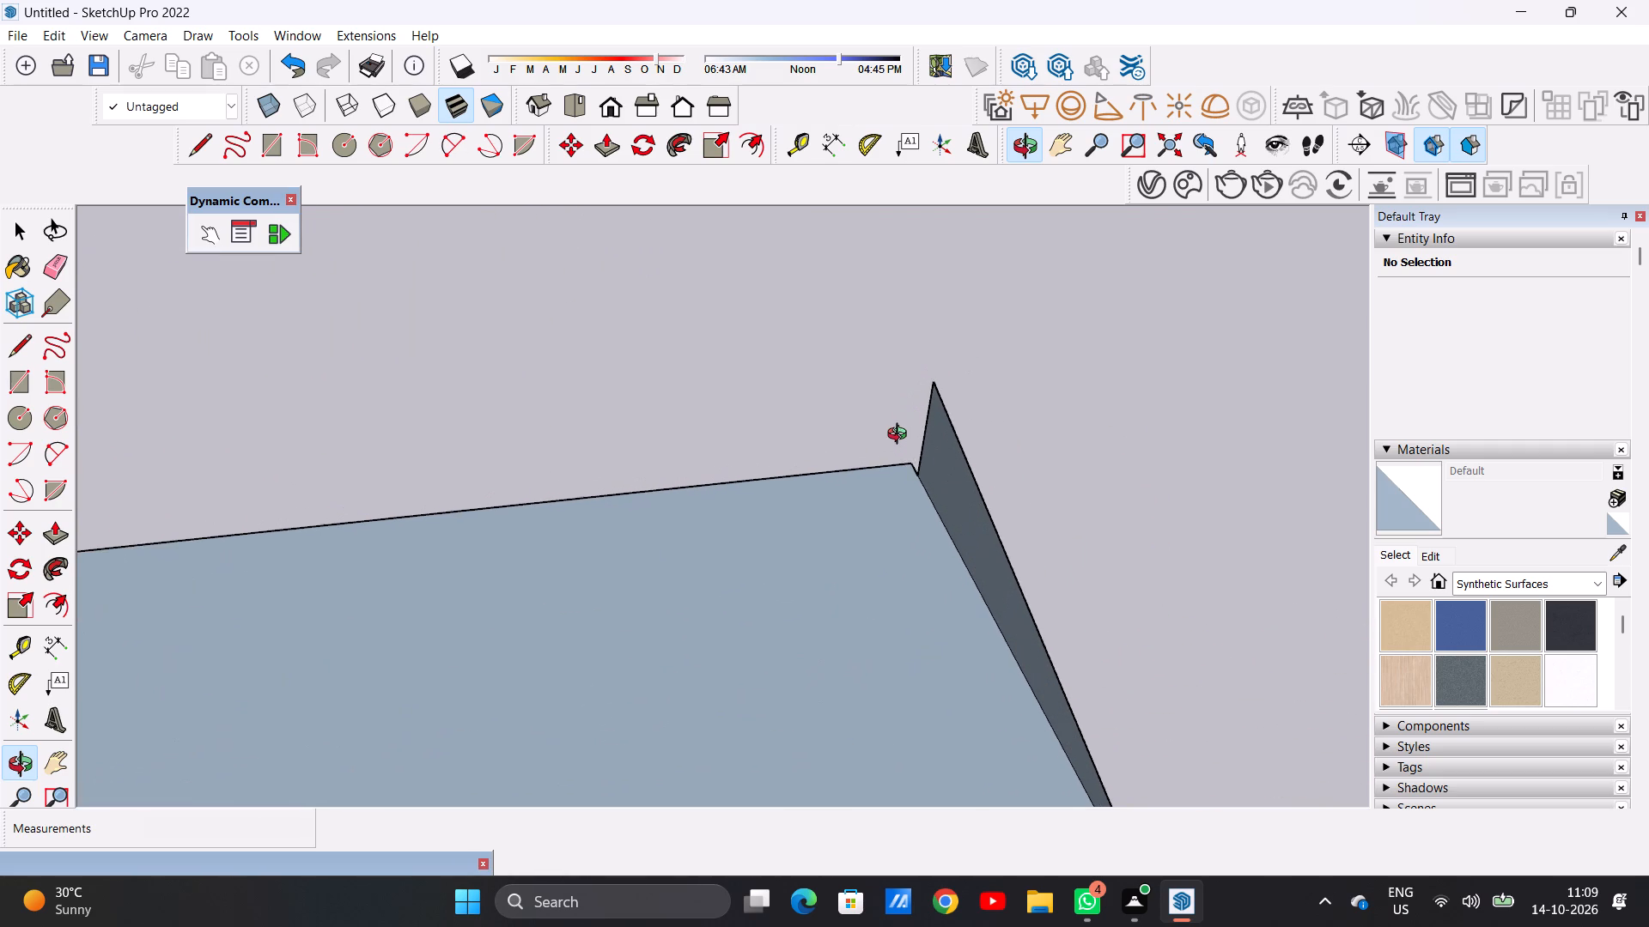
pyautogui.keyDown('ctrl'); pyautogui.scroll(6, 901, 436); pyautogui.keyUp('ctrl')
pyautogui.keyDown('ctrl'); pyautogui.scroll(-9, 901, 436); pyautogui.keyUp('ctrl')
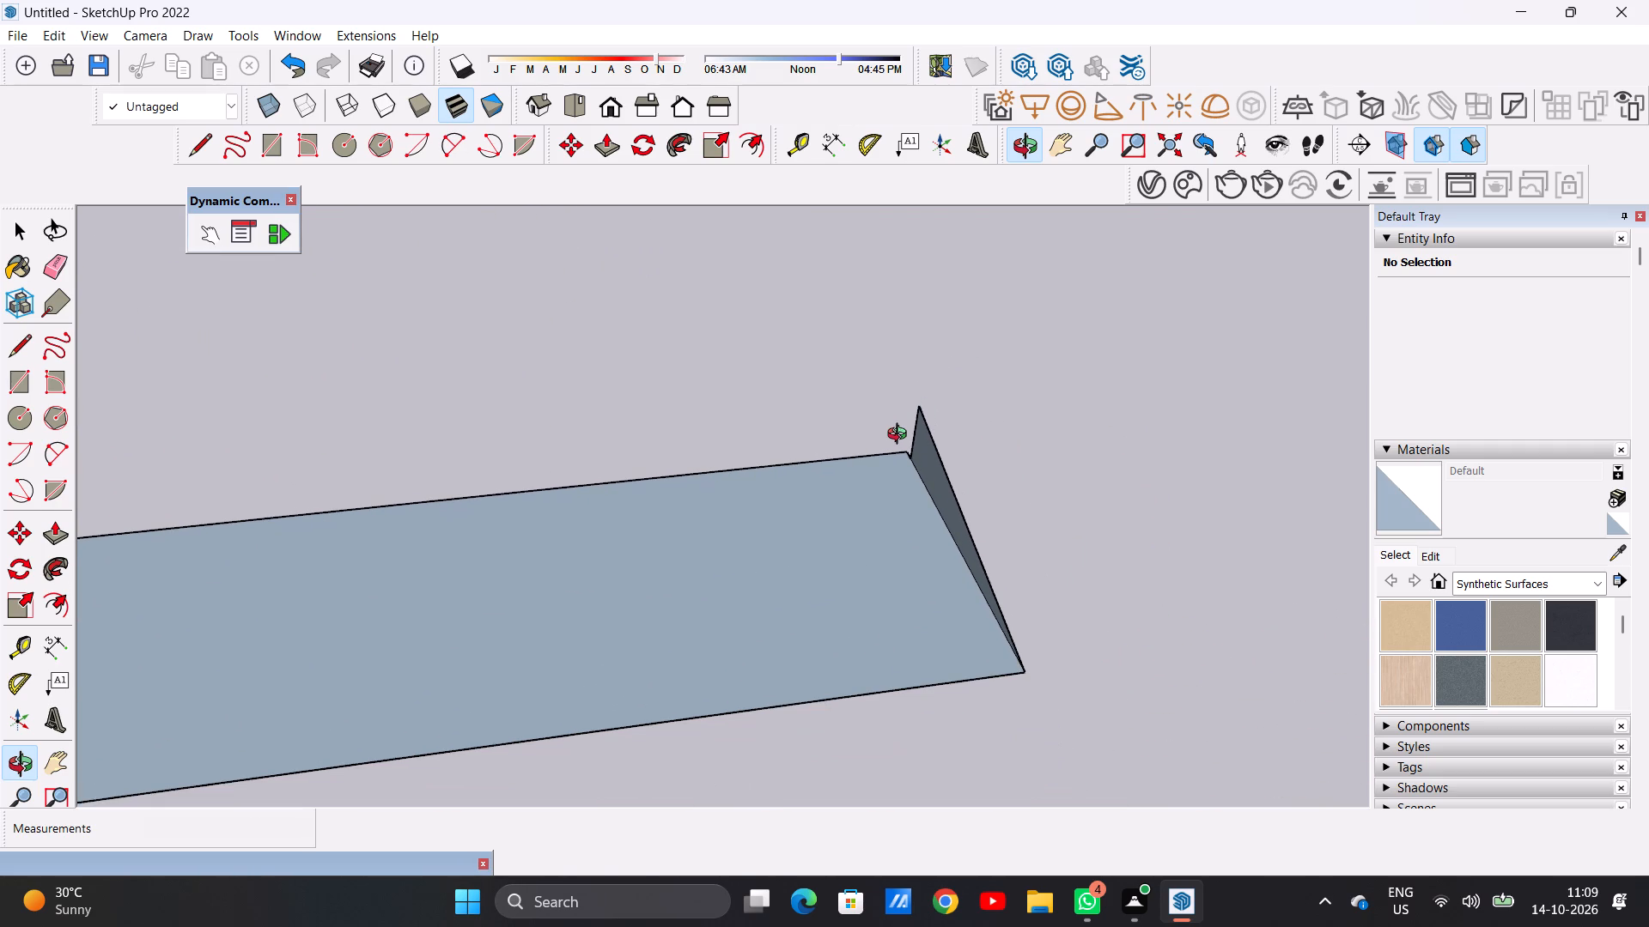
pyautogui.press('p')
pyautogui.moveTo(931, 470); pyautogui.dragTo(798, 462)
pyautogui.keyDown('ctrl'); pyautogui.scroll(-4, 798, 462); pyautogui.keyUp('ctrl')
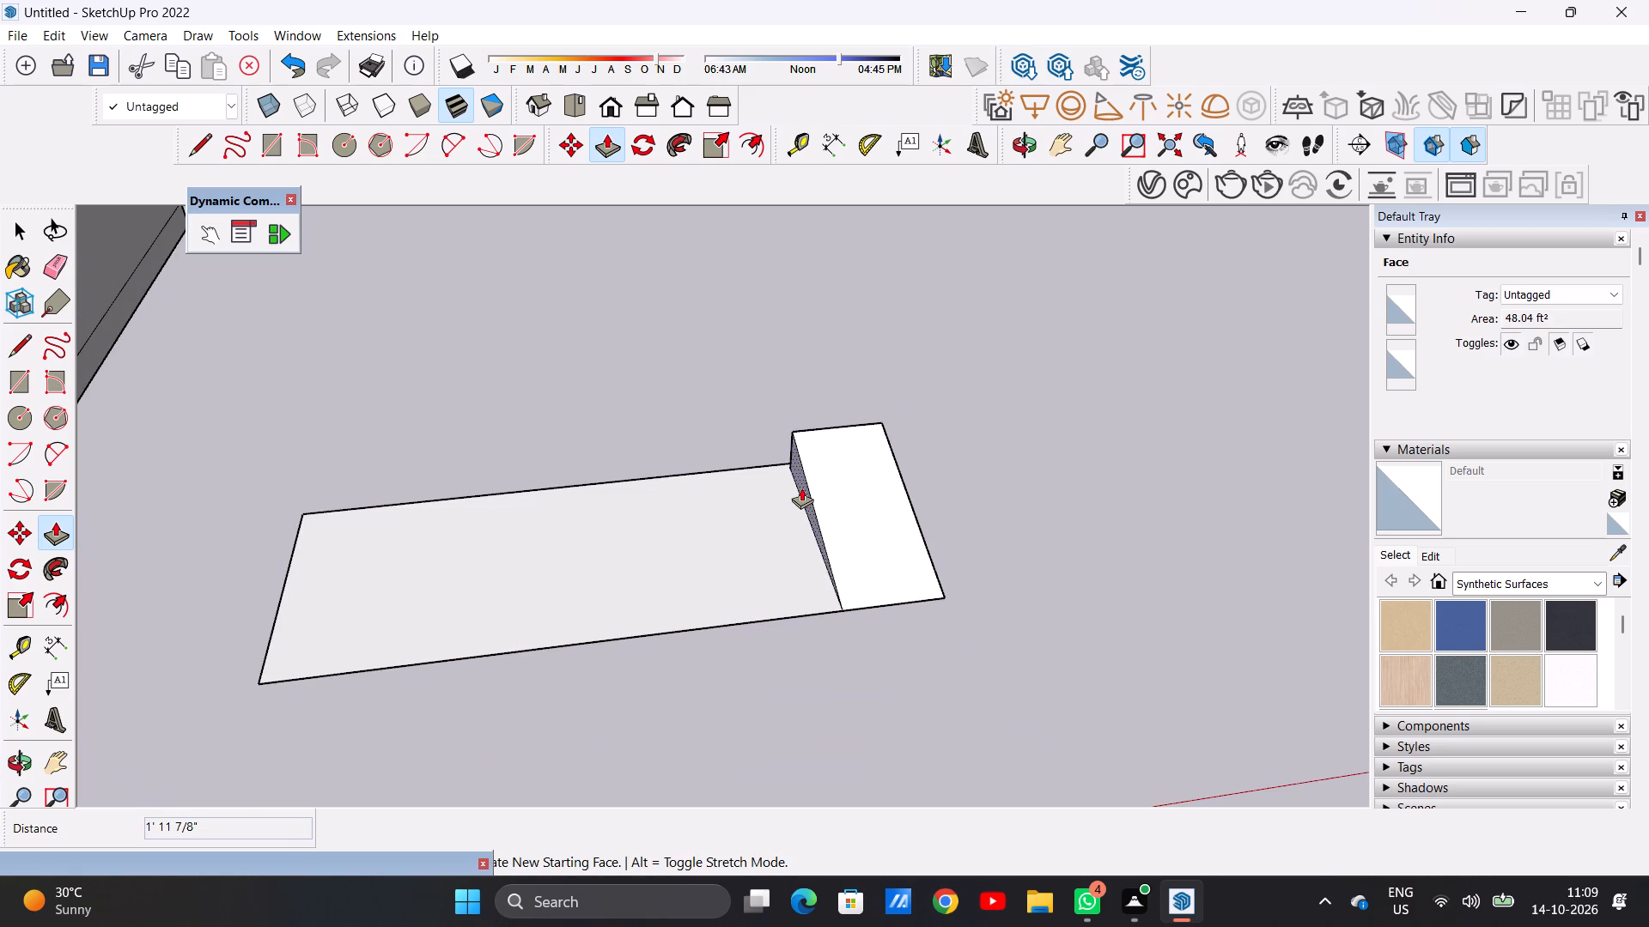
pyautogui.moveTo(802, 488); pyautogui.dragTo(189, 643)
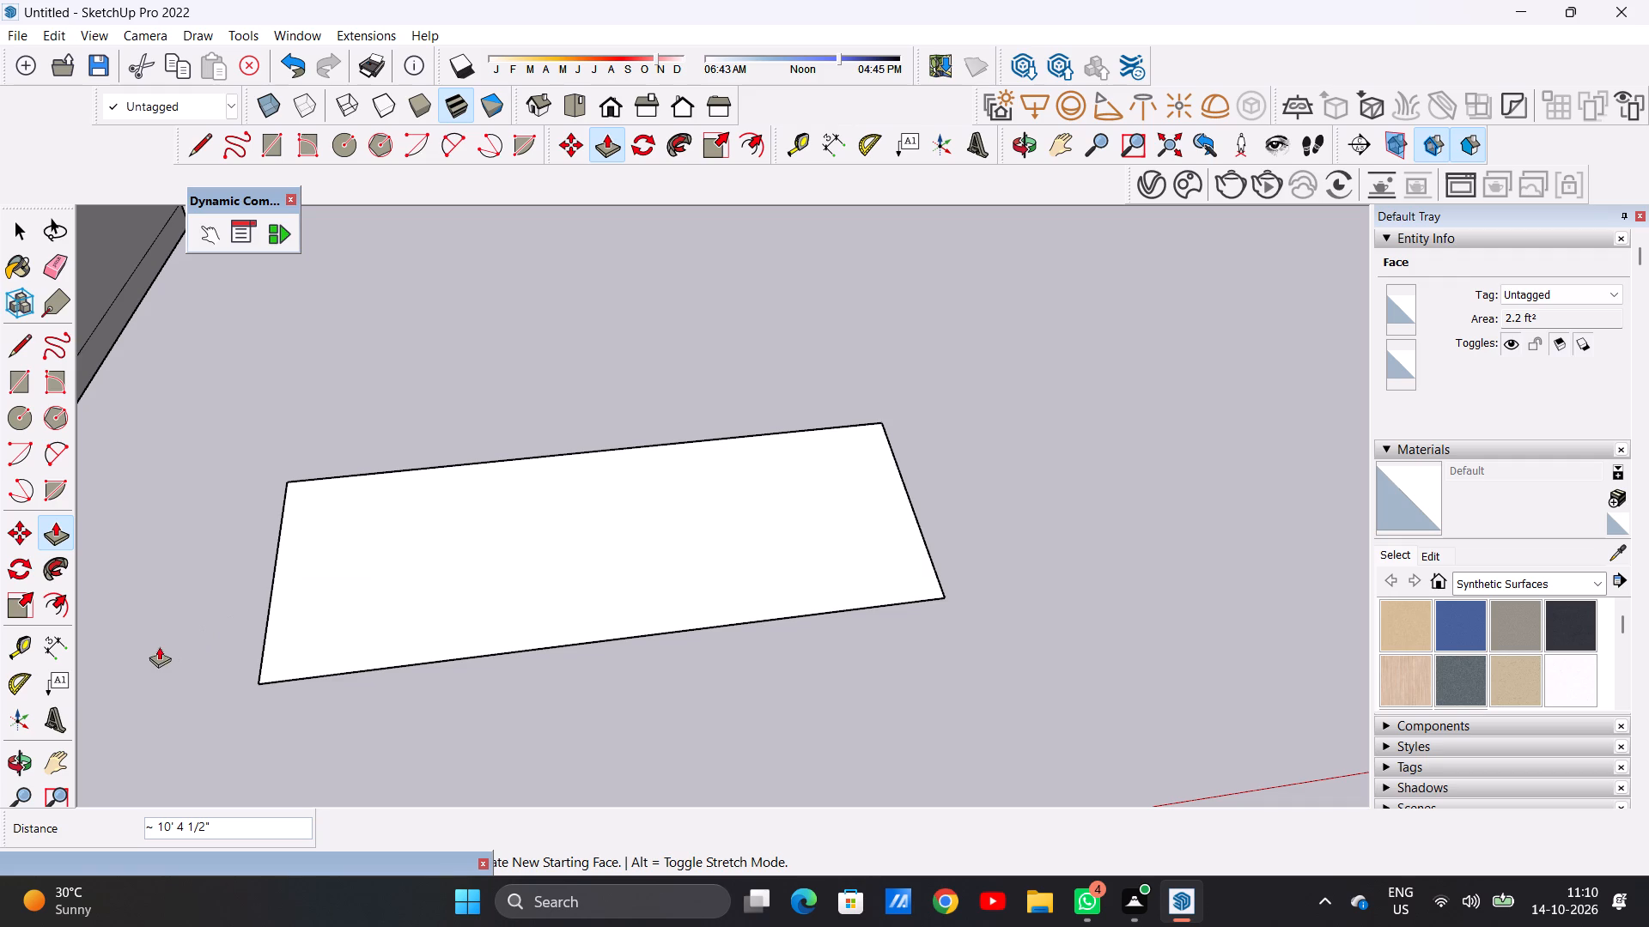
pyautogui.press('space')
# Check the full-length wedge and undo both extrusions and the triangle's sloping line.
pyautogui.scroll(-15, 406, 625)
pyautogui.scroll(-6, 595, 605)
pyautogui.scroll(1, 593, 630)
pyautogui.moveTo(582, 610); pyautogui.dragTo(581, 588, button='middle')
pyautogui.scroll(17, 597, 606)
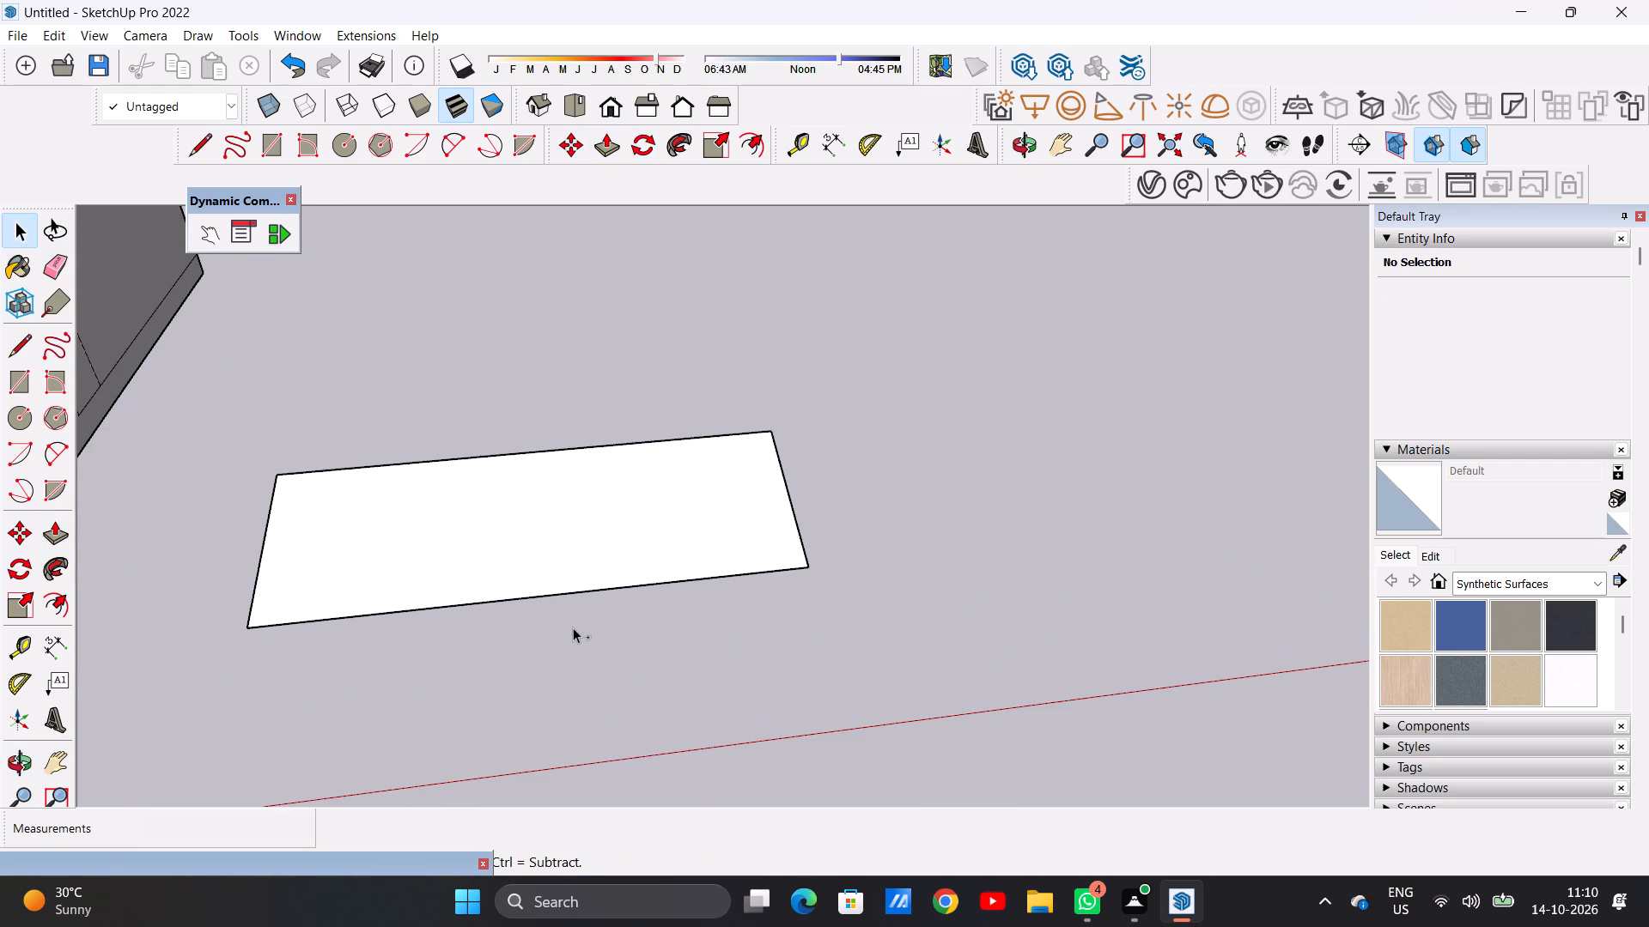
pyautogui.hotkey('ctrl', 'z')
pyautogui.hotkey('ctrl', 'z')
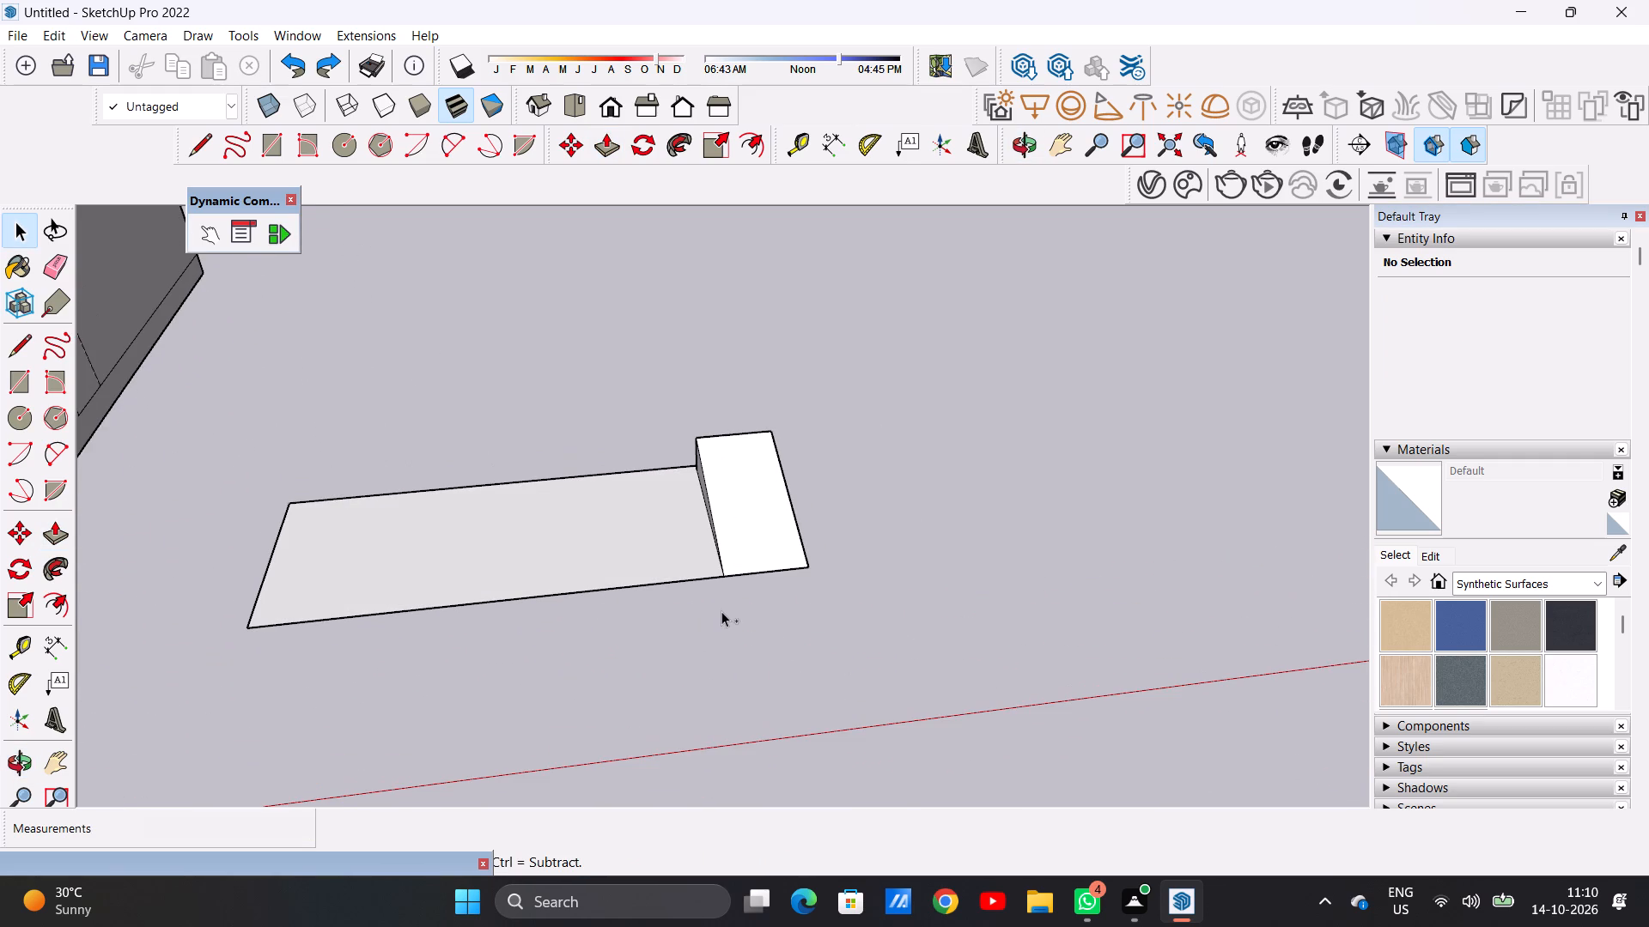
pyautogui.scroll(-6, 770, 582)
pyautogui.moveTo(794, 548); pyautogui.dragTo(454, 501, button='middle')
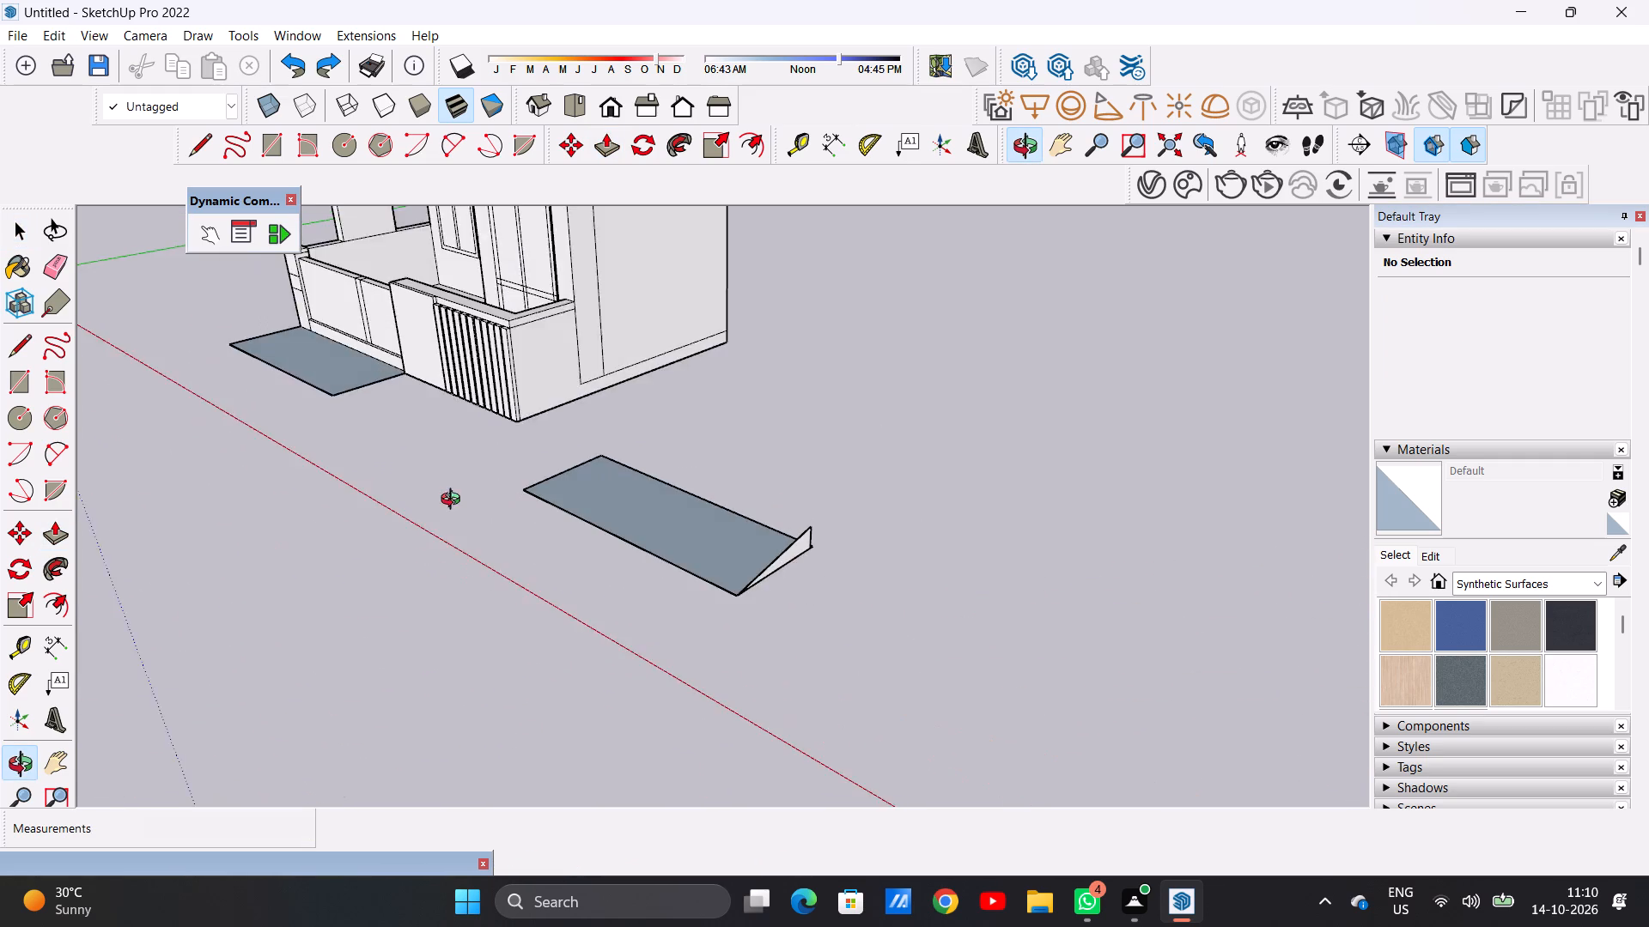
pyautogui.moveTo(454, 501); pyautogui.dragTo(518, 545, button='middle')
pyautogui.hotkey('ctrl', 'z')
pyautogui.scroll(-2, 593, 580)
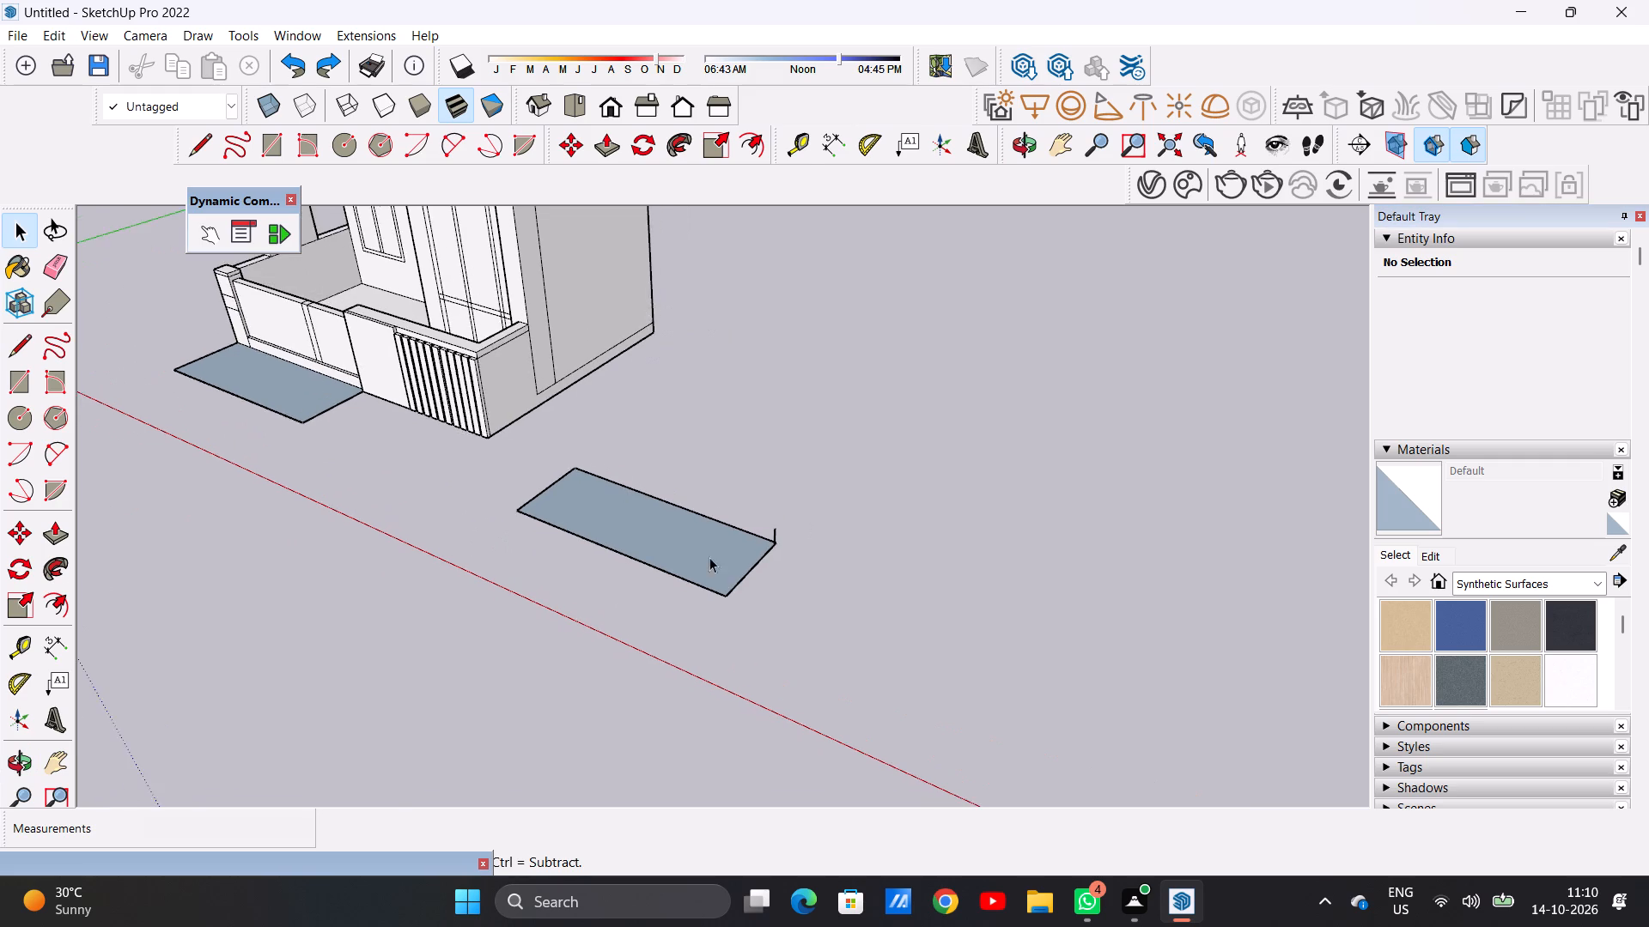
# Undo the 1' vertical line at the copied rectangle's rear corner farthest from the house.
pyautogui.scroll(8, 733, 533)
pyautogui.moveTo(782, 657); pyautogui.dragTo(762, 627, button='middle')
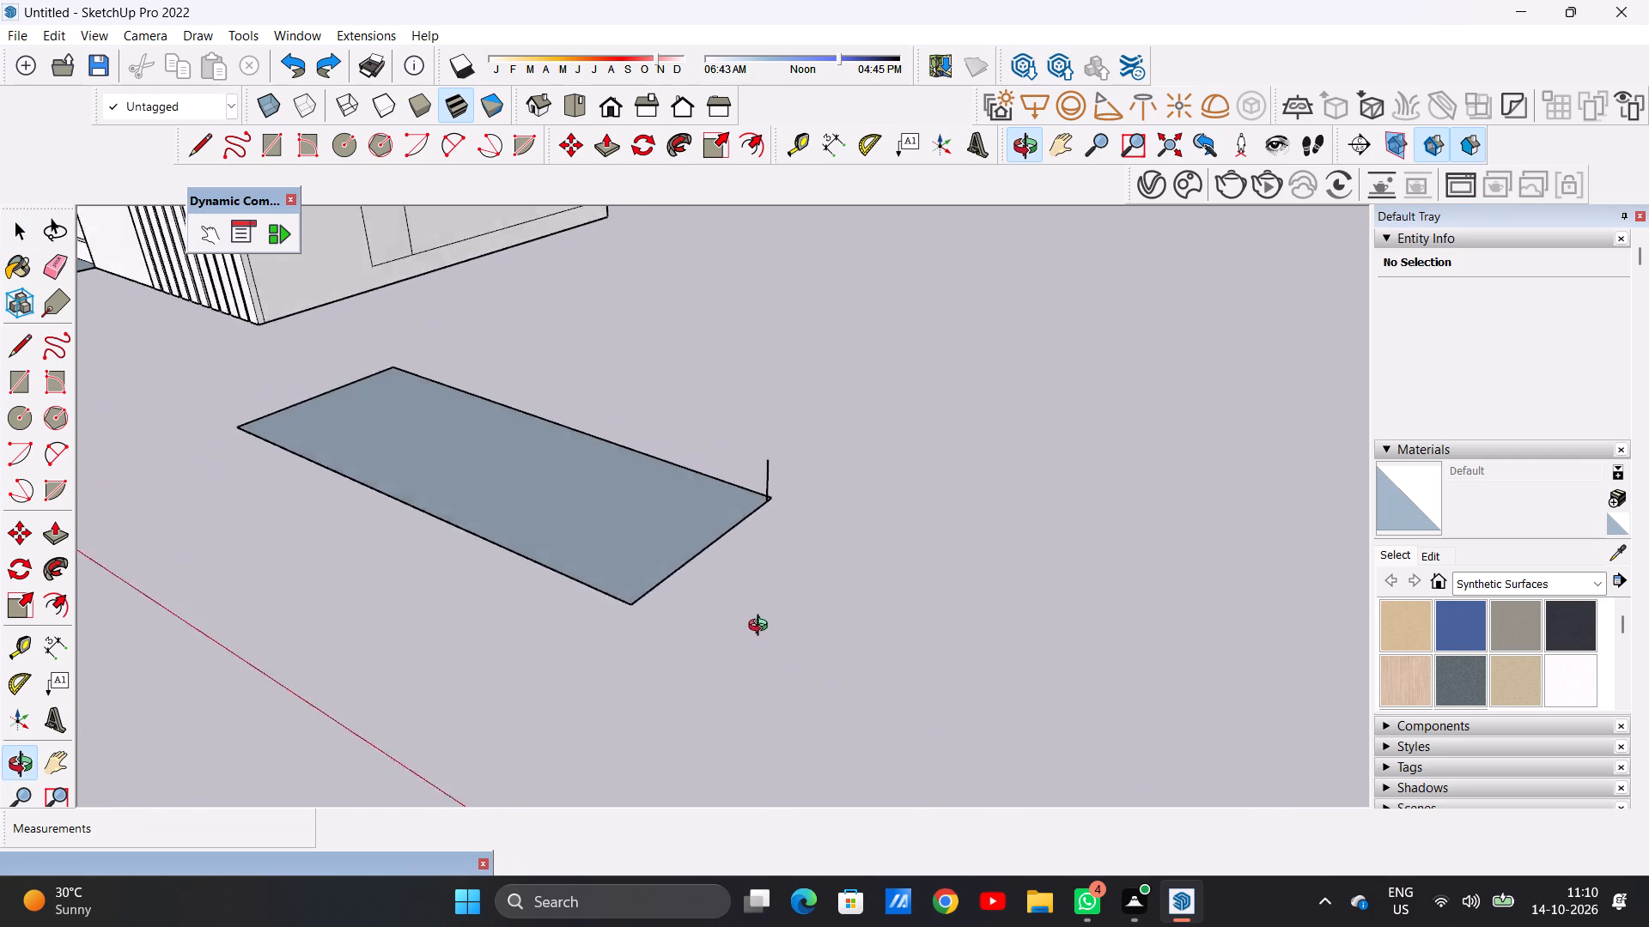
pyautogui.moveTo(762, 627); pyautogui.dragTo(791, 654, button='middle')
pyautogui.scroll(1, 791, 654)
pyautogui.scroll(-5, 800, 535)
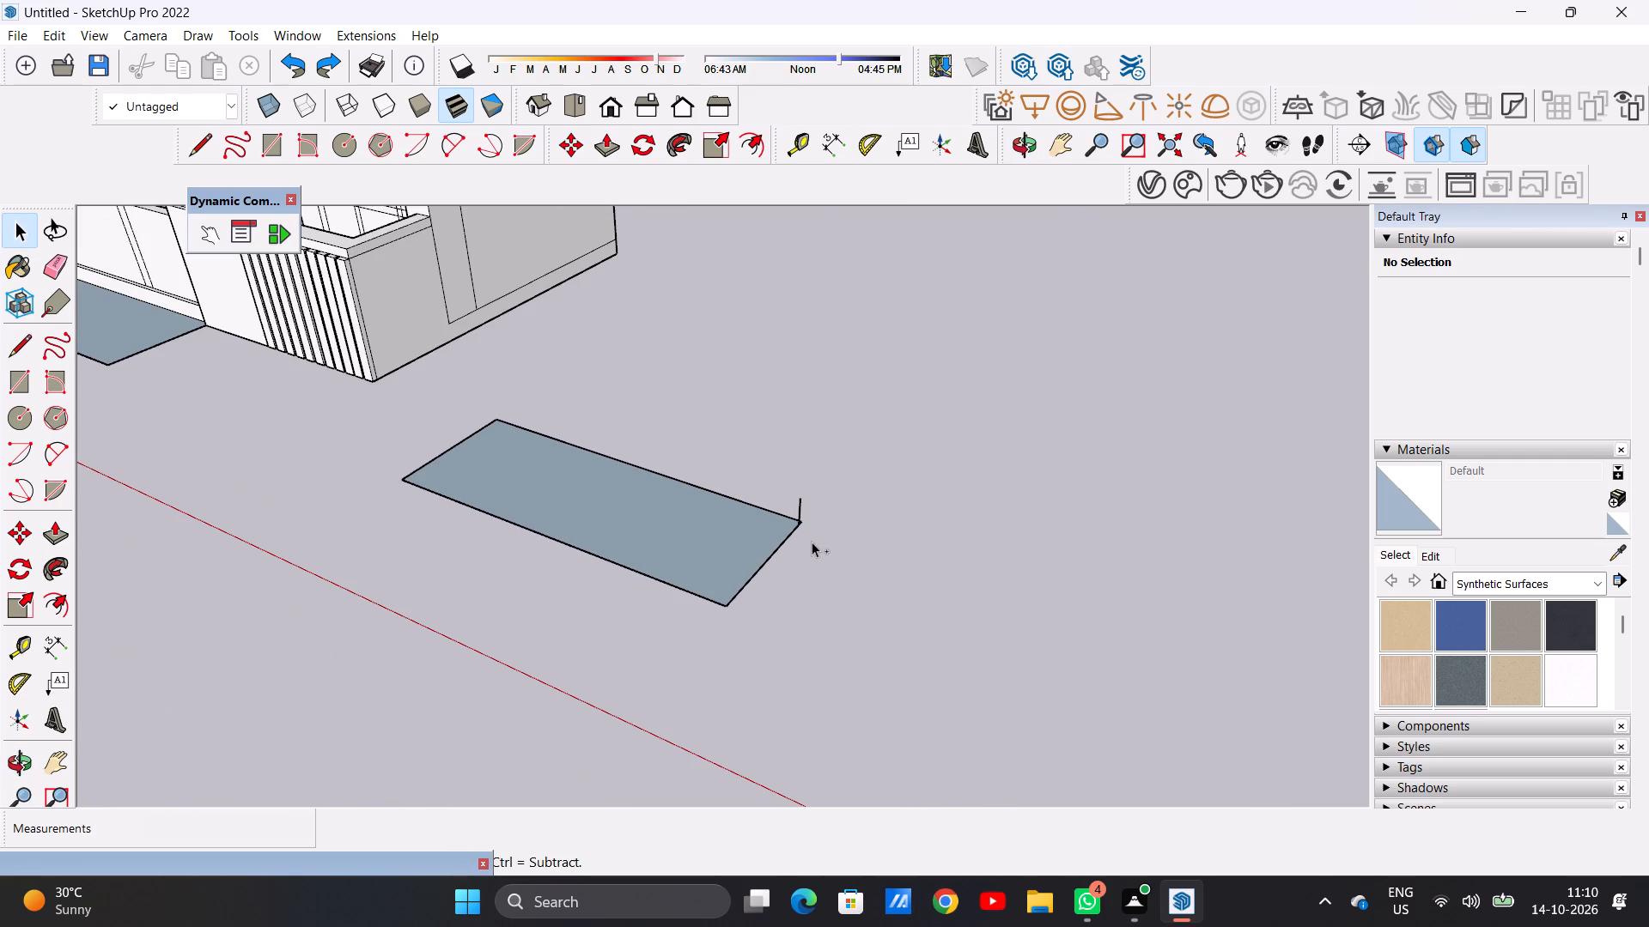
pyautogui.hotkey('ctrl', 'z')
pyautogui.scroll(-4, 812, 542)
pyautogui.scroll(4, 818, 510)
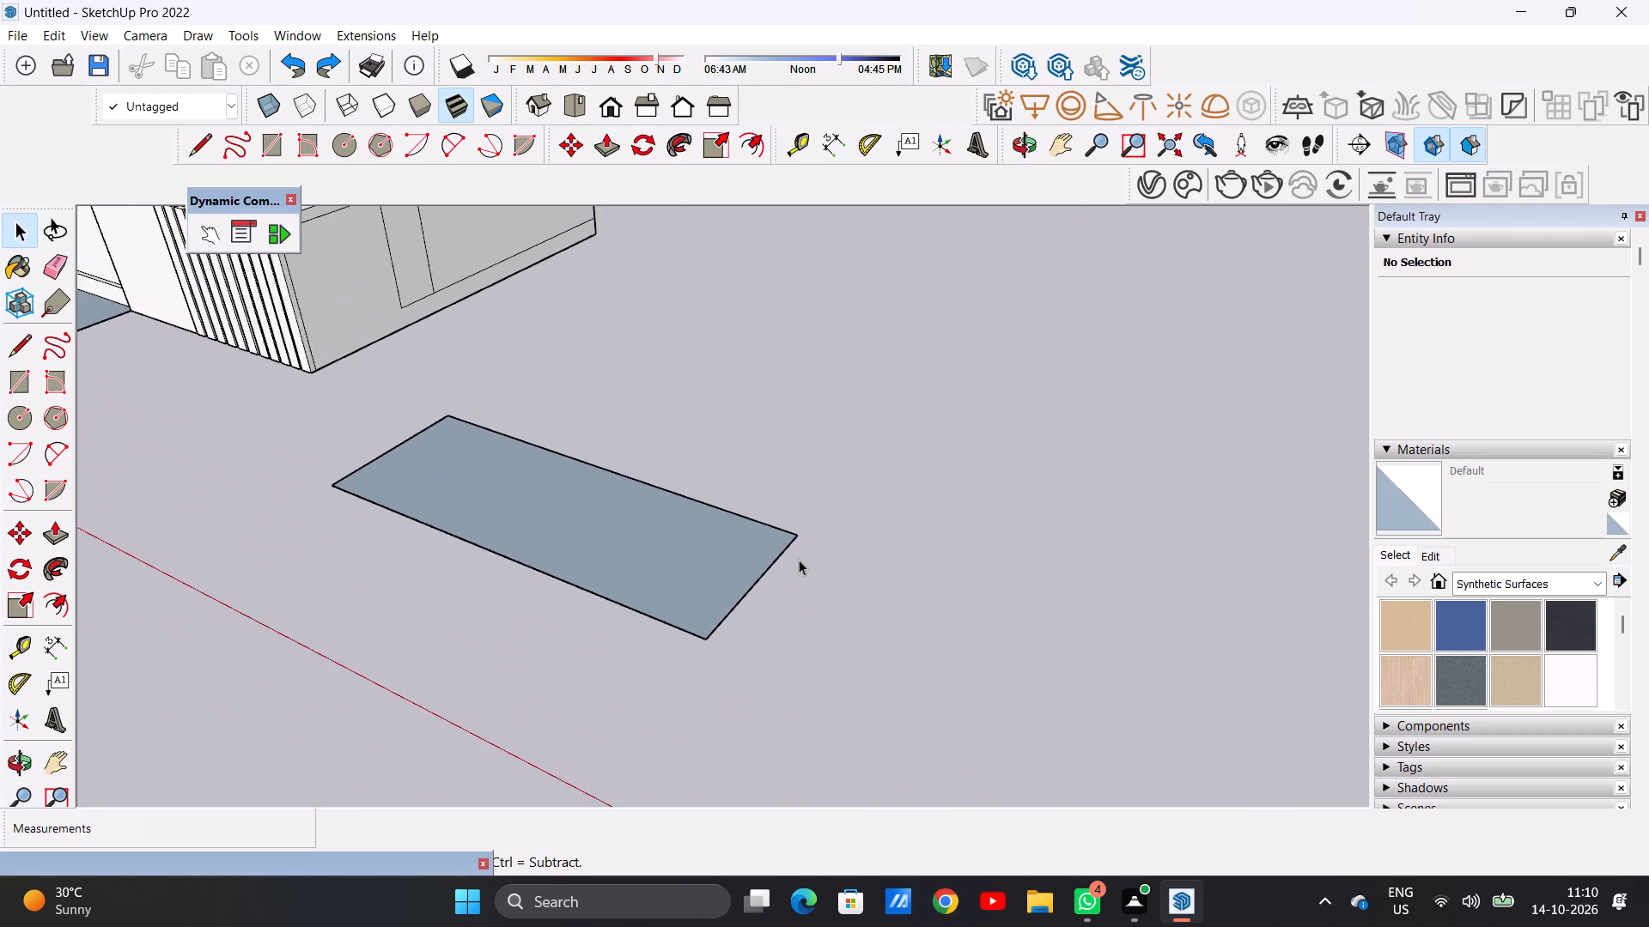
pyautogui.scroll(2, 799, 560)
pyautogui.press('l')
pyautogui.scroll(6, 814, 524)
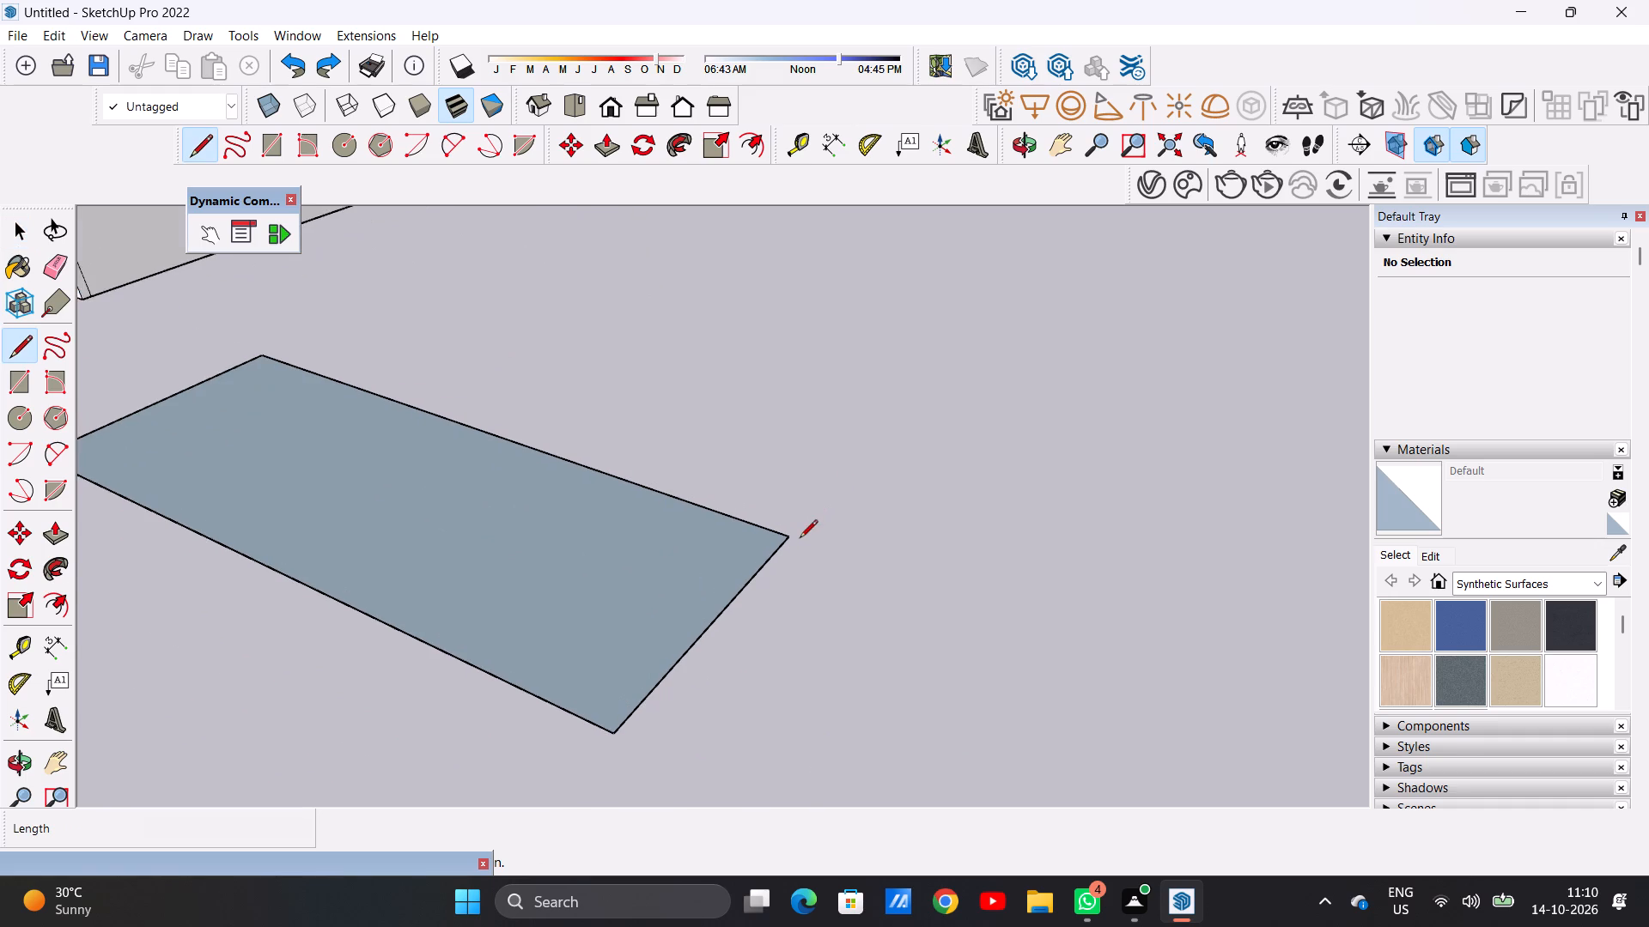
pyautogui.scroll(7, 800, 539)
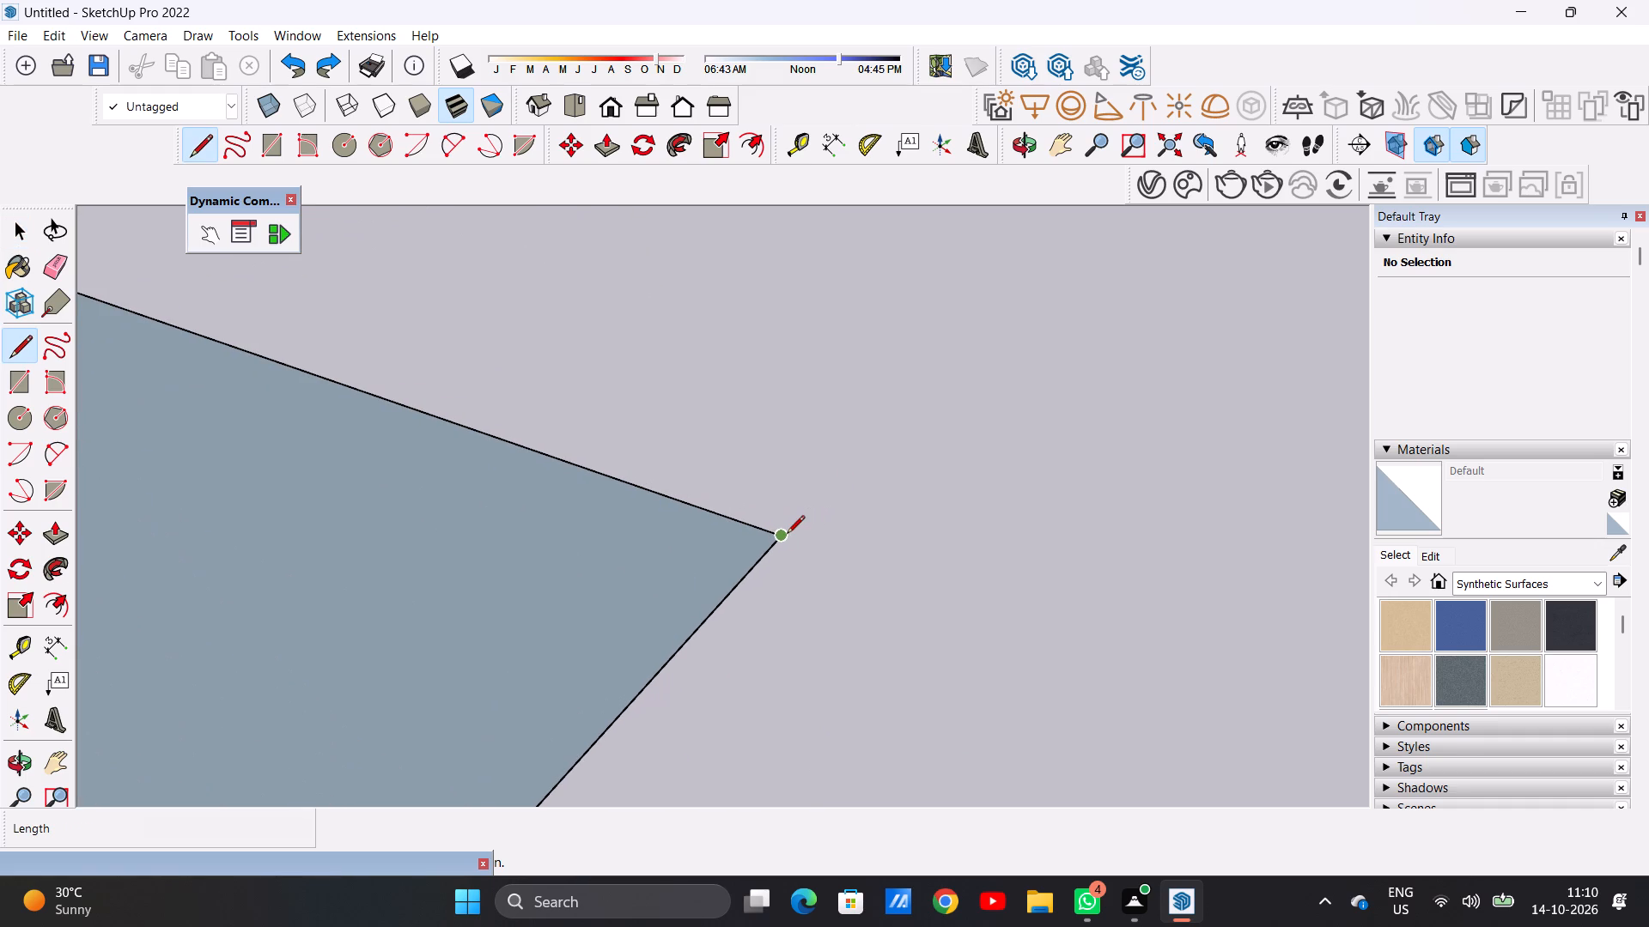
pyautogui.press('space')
# Measure the height of the boundary wall's bottom strip above the ground rectangle at the strip's end beside the plain panel.
pyautogui.scroll(-8, 891, 570)
pyautogui.scroll(1, 896, 579)
pyautogui.scroll(-17, 898, 583)
pyautogui.scroll(3, 364, 390)
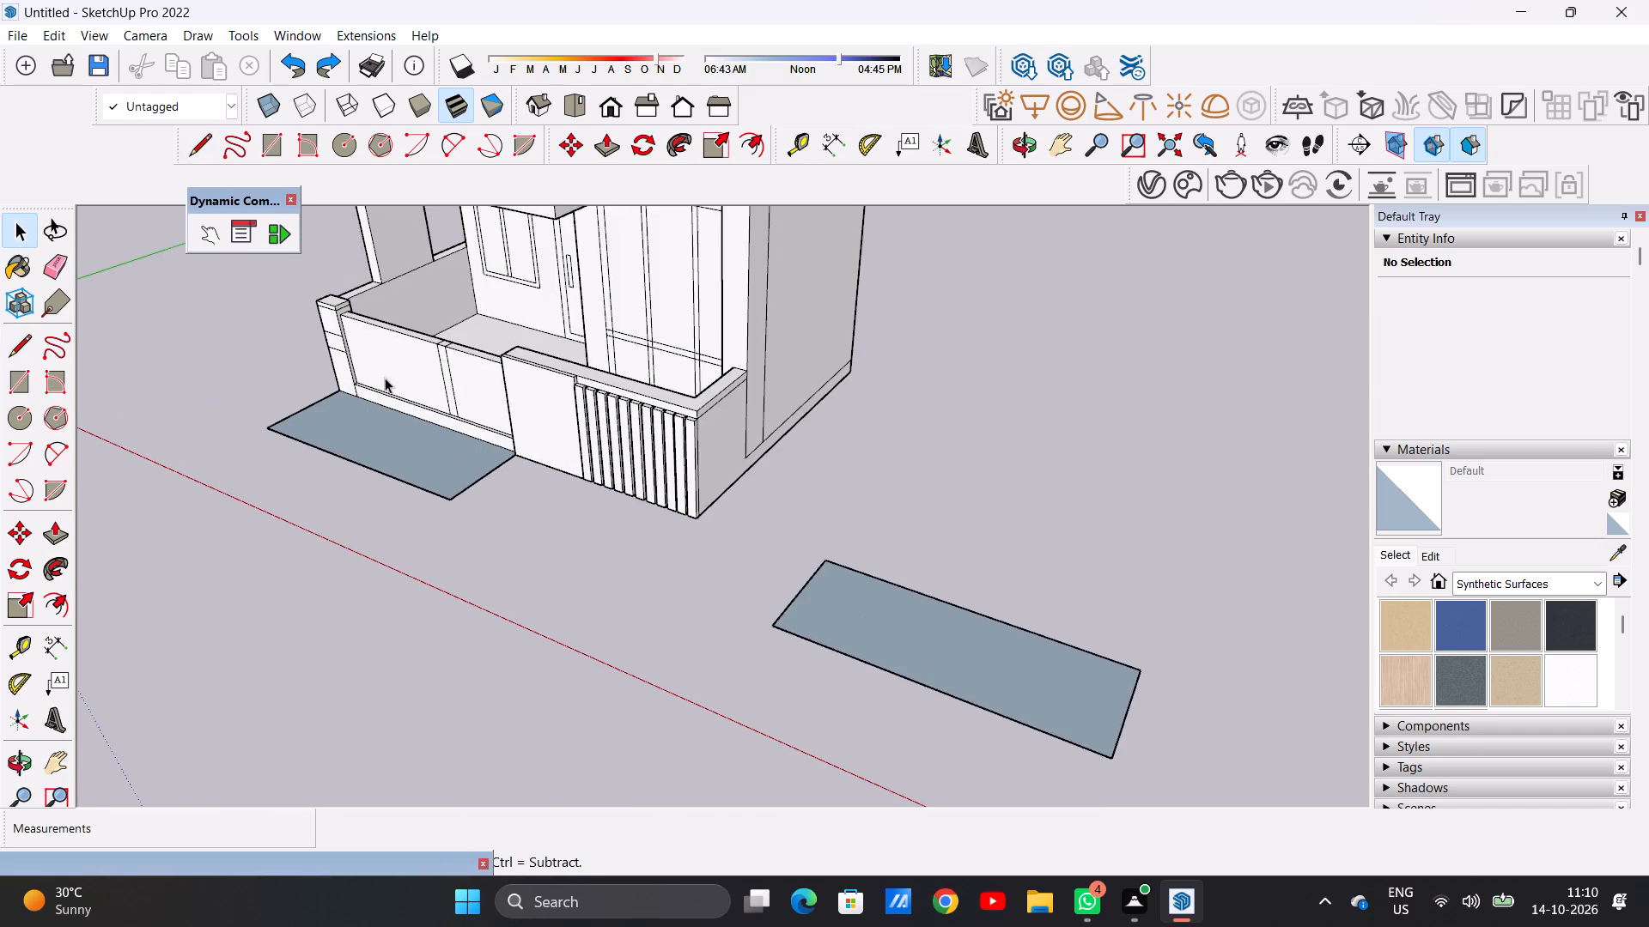
pyautogui.scroll(3, 379, 374)
pyautogui.scroll(-1, 348, 386)
pyautogui.scroll(10, 348, 386)
pyautogui.moveTo(951, 652); pyautogui.dragTo(1034, 633, button='middle')
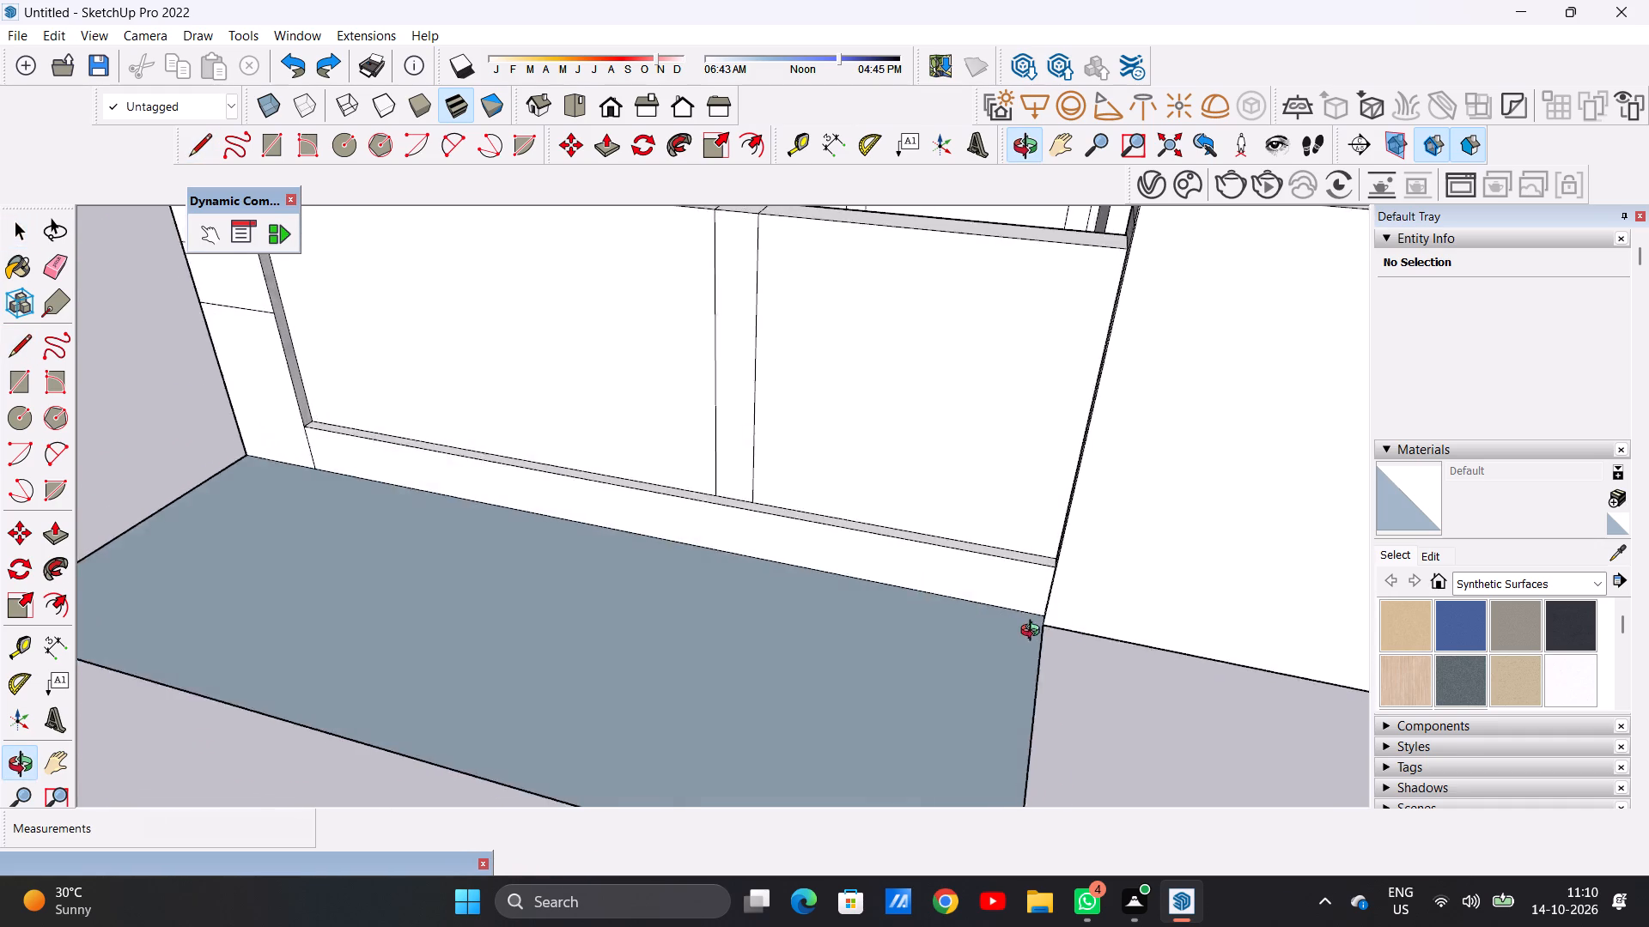
pyautogui.moveTo(1034, 633); pyautogui.dragTo(1164, 606, button='middle')
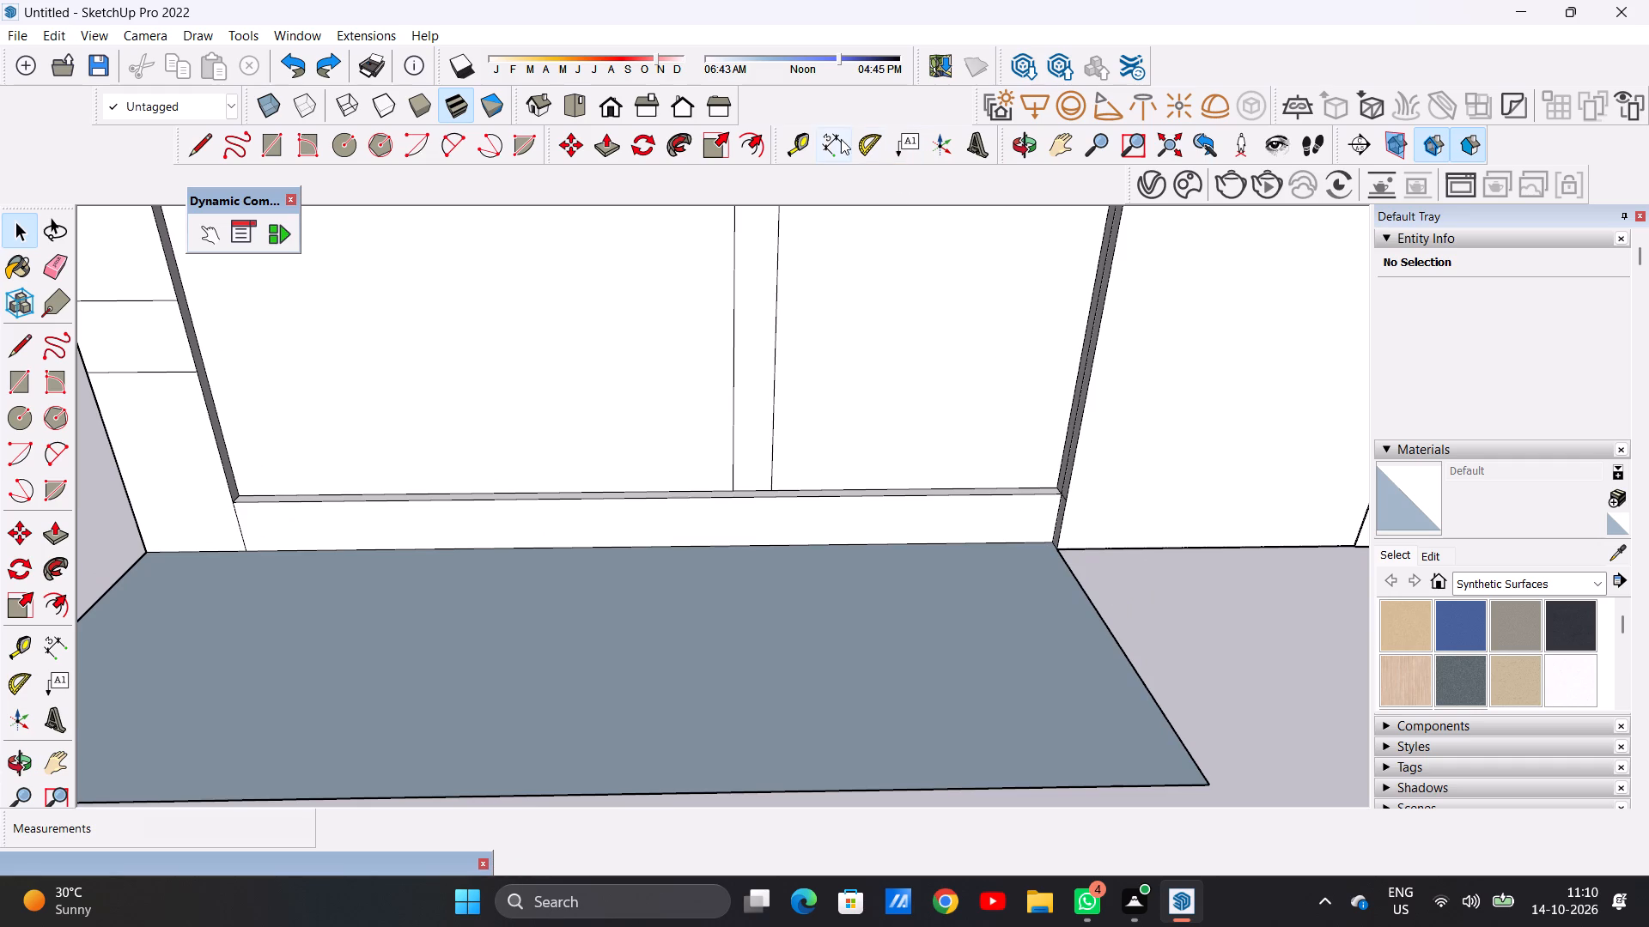
pyautogui.click(827, 141)
pyautogui.scroll(11, 1033, 592)
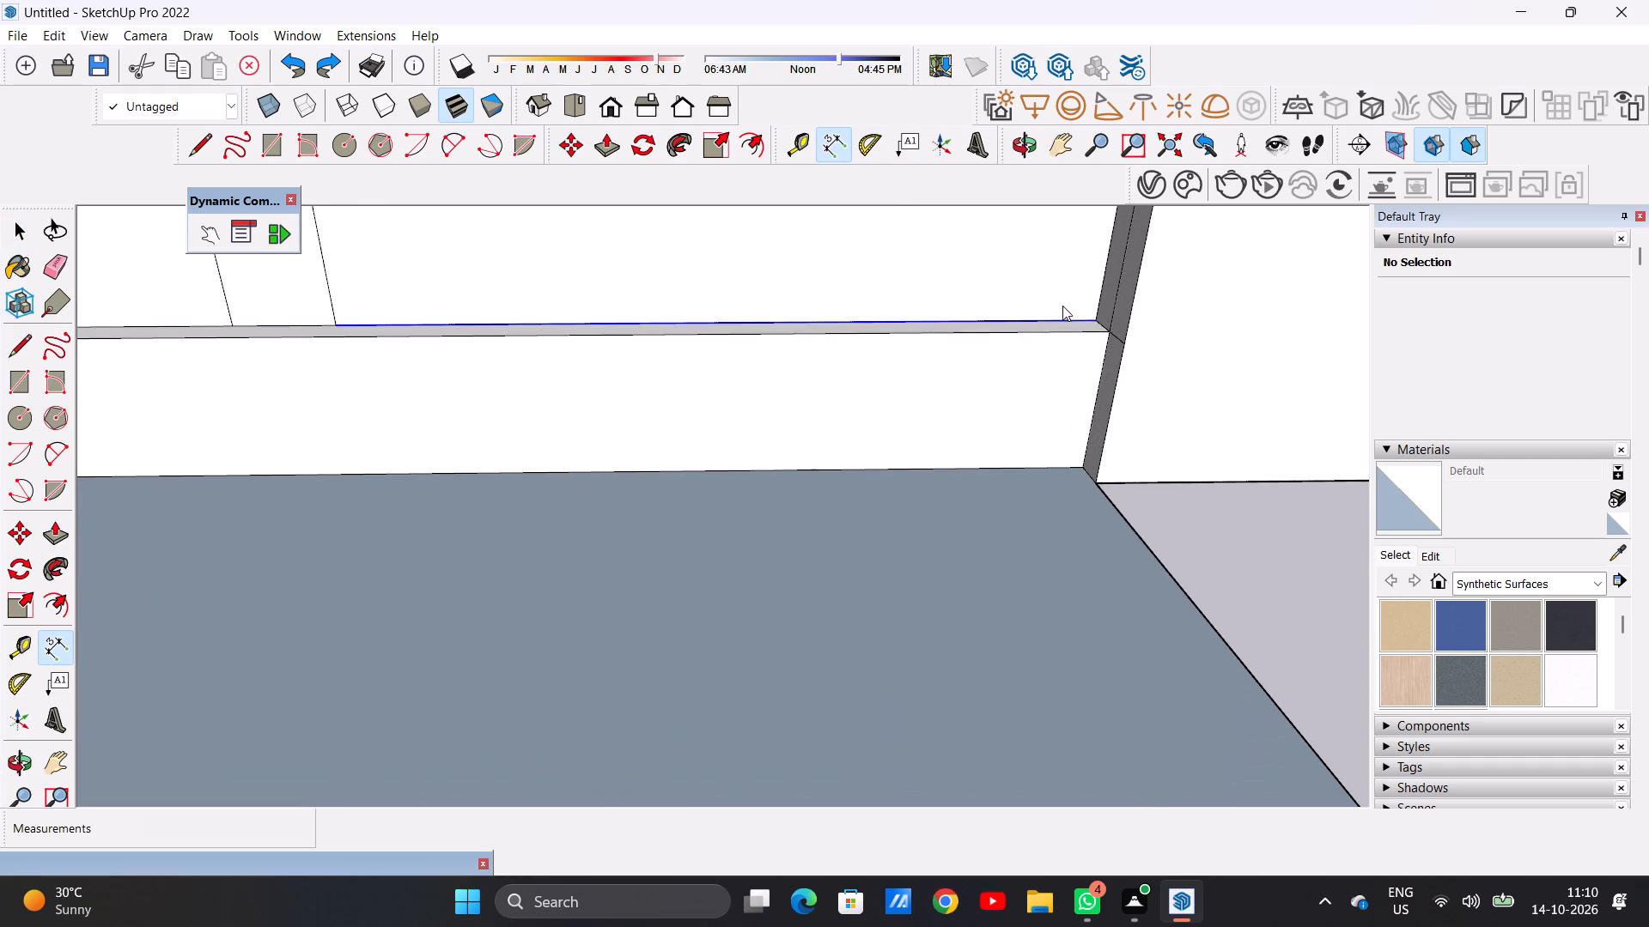
pyautogui.click(1110, 338)
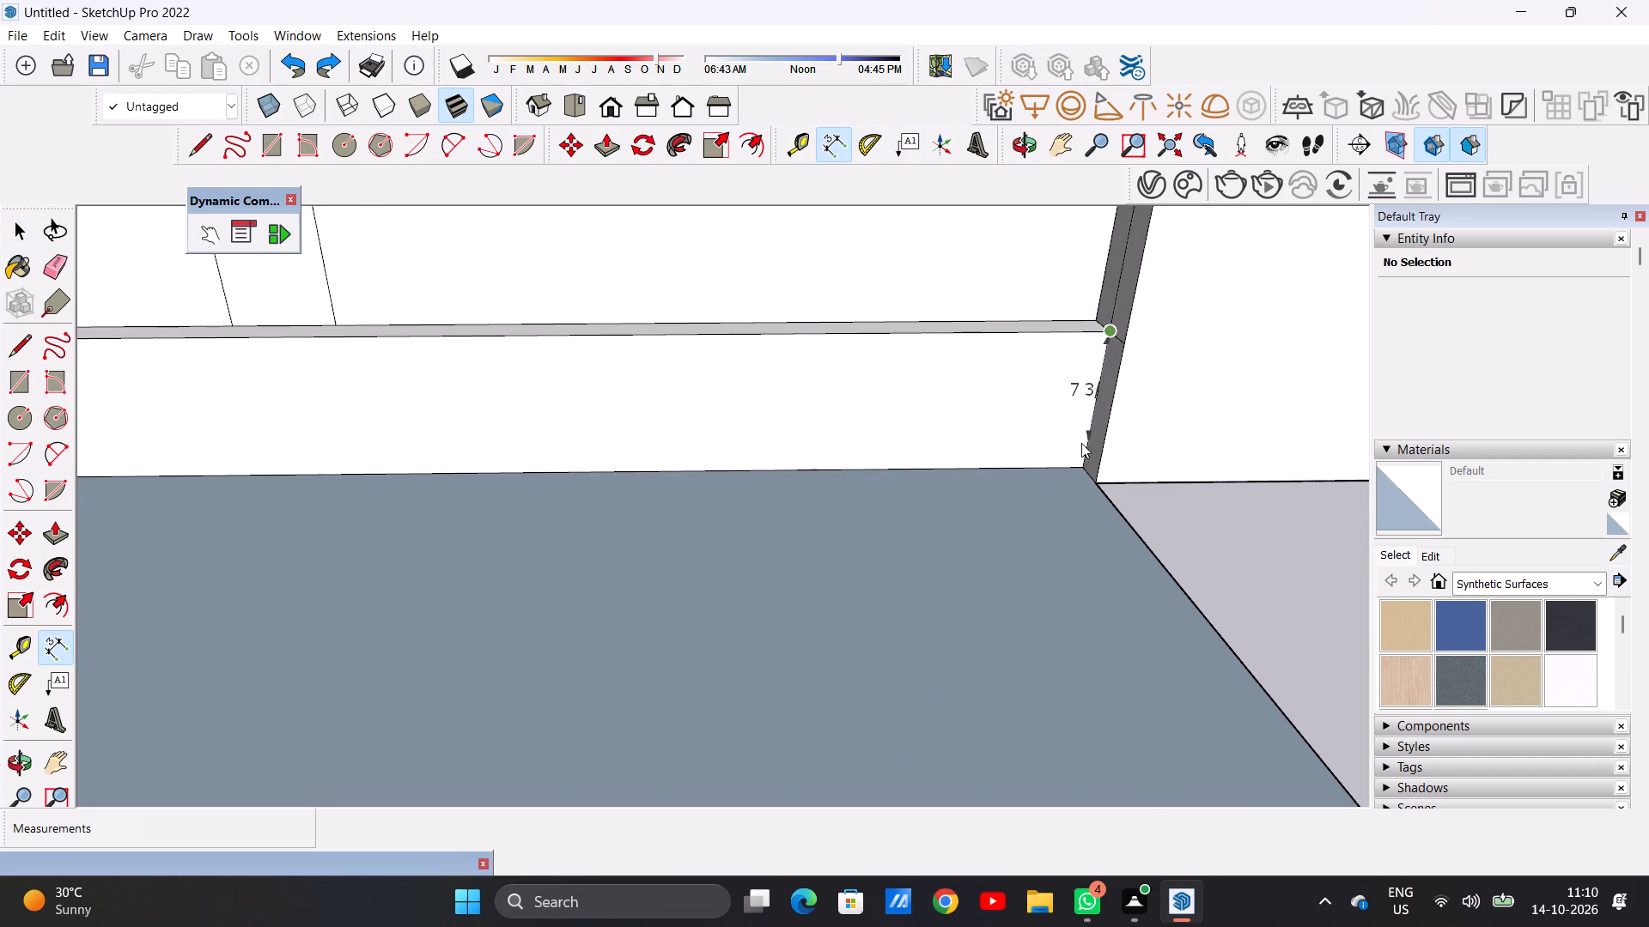
pyautogui.click(1083, 470)
pyautogui.press('space')
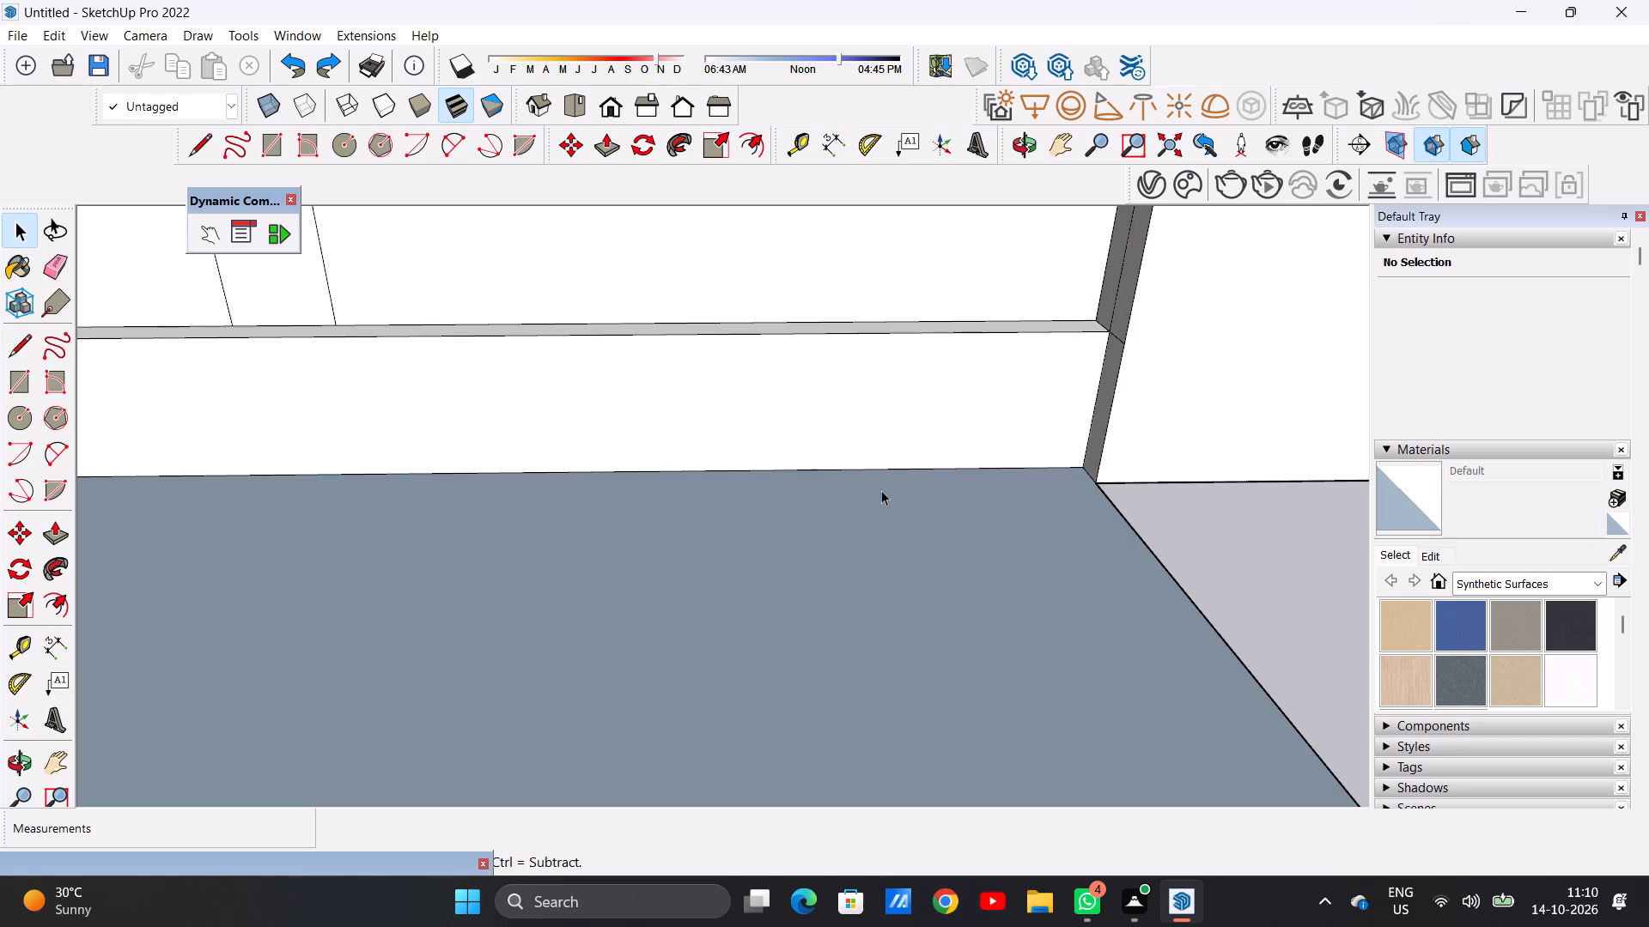
# Draw a triangle on the copied rectangle's far short side: a 9" vertical at the rear corner and a sloping line to the front corner.
pyautogui.scroll(-8, 866, 491)
pyautogui.scroll(-20, 854, 501)
pyautogui.scroll(-3, 854, 501)
pyautogui.moveTo(1184, 514); pyautogui.dragTo(1132, 506, button='middle')
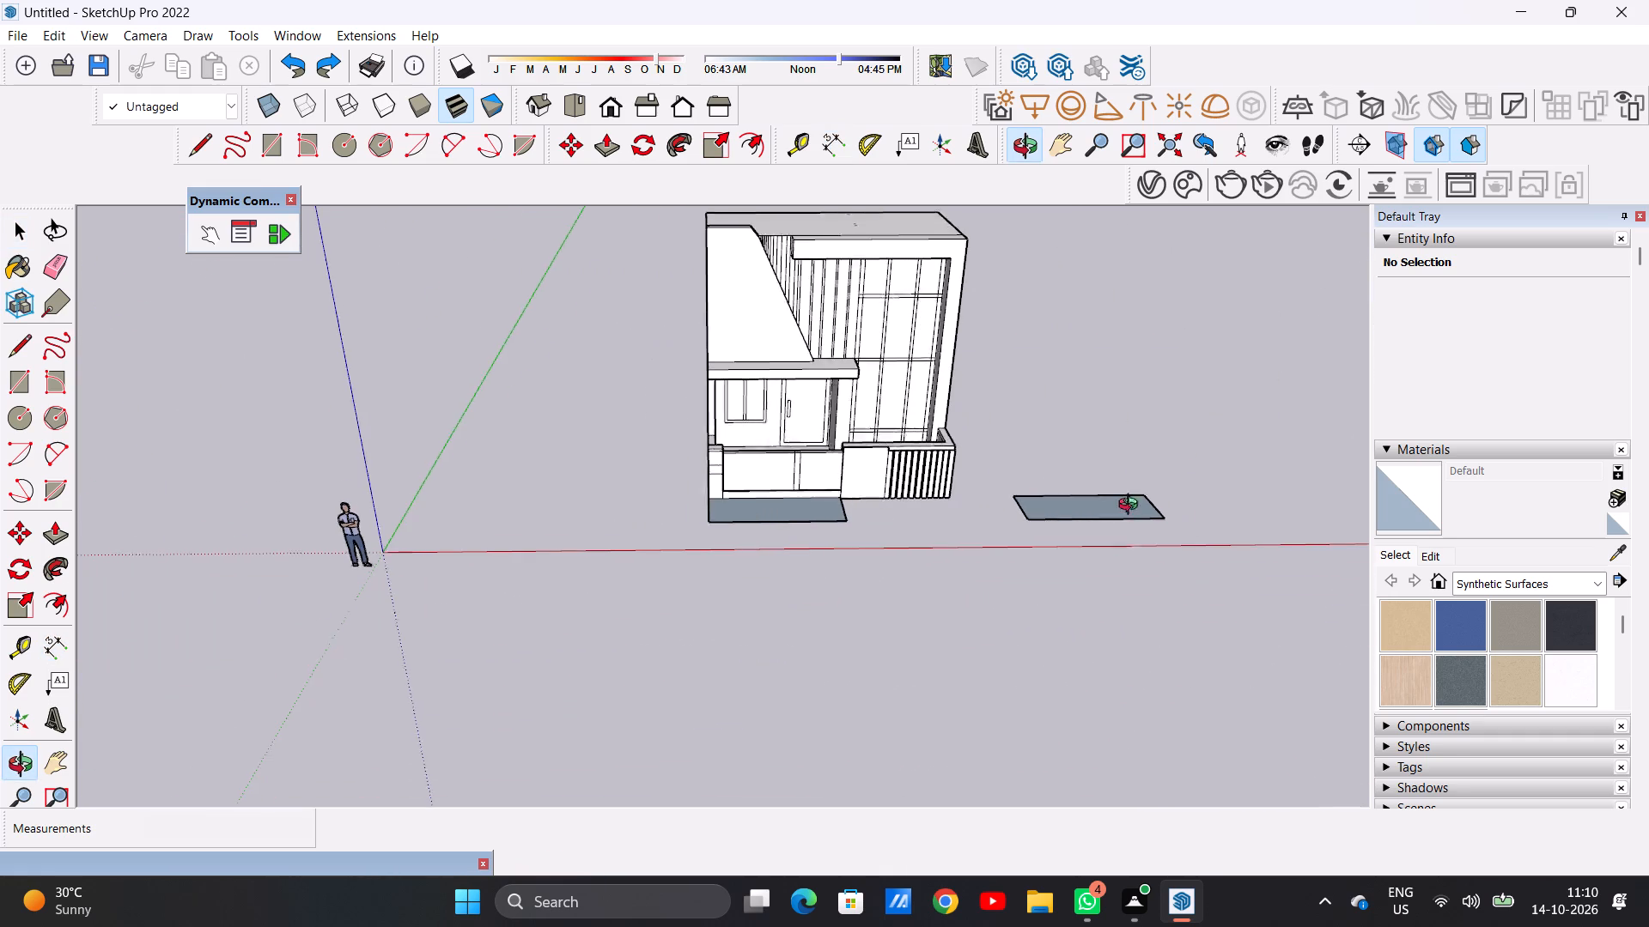
pyautogui.moveTo(1132, 506); pyautogui.dragTo(778, 512, button='middle')
pyautogui.scroll(-6, 770, 457)
pyautogui.scroll(13, 892, 593)
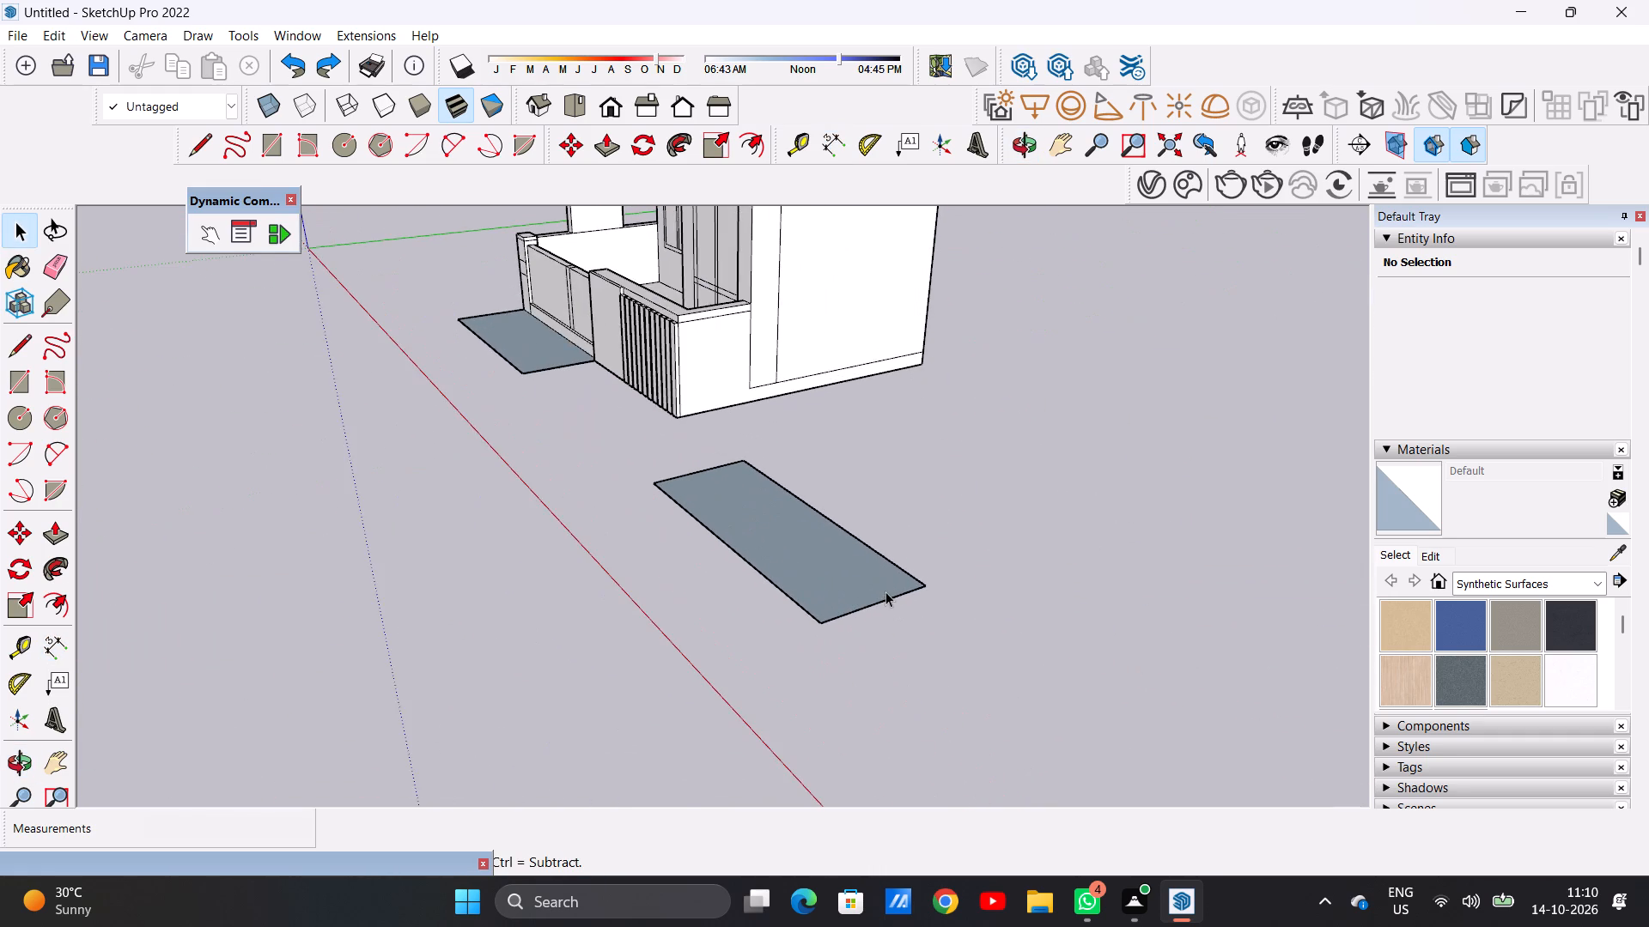
pyautogui.scroll(3, 885, 591)
pyautogui.press('l')
pyautogui.scroll(8, 944, 583)
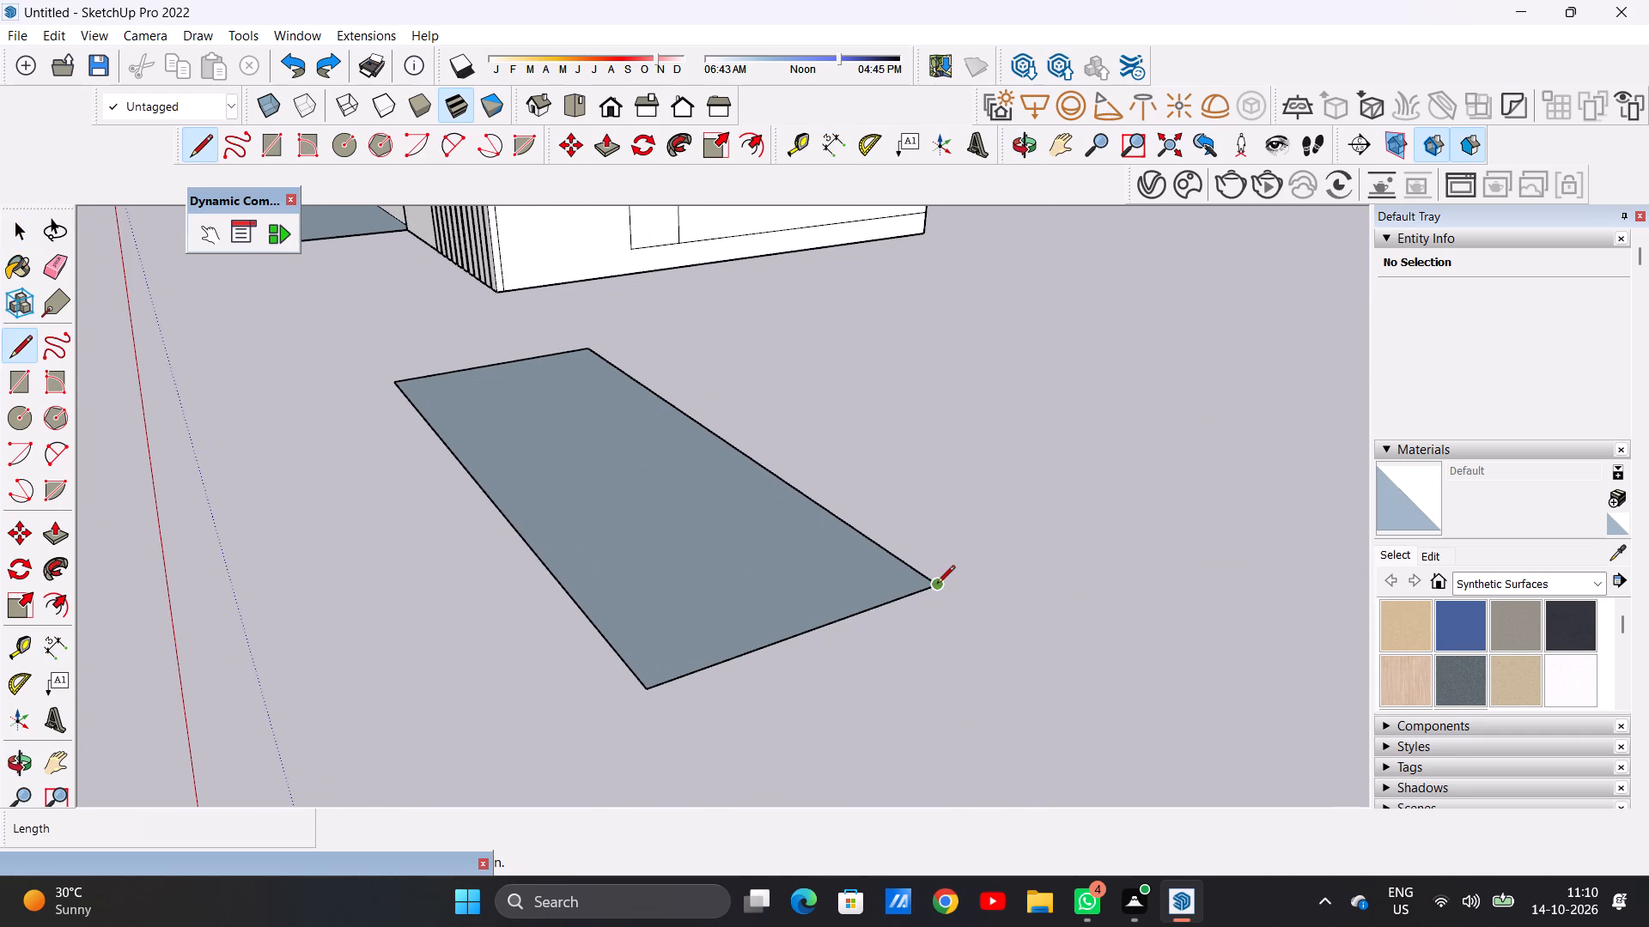
pyautogui.click(937, 585)
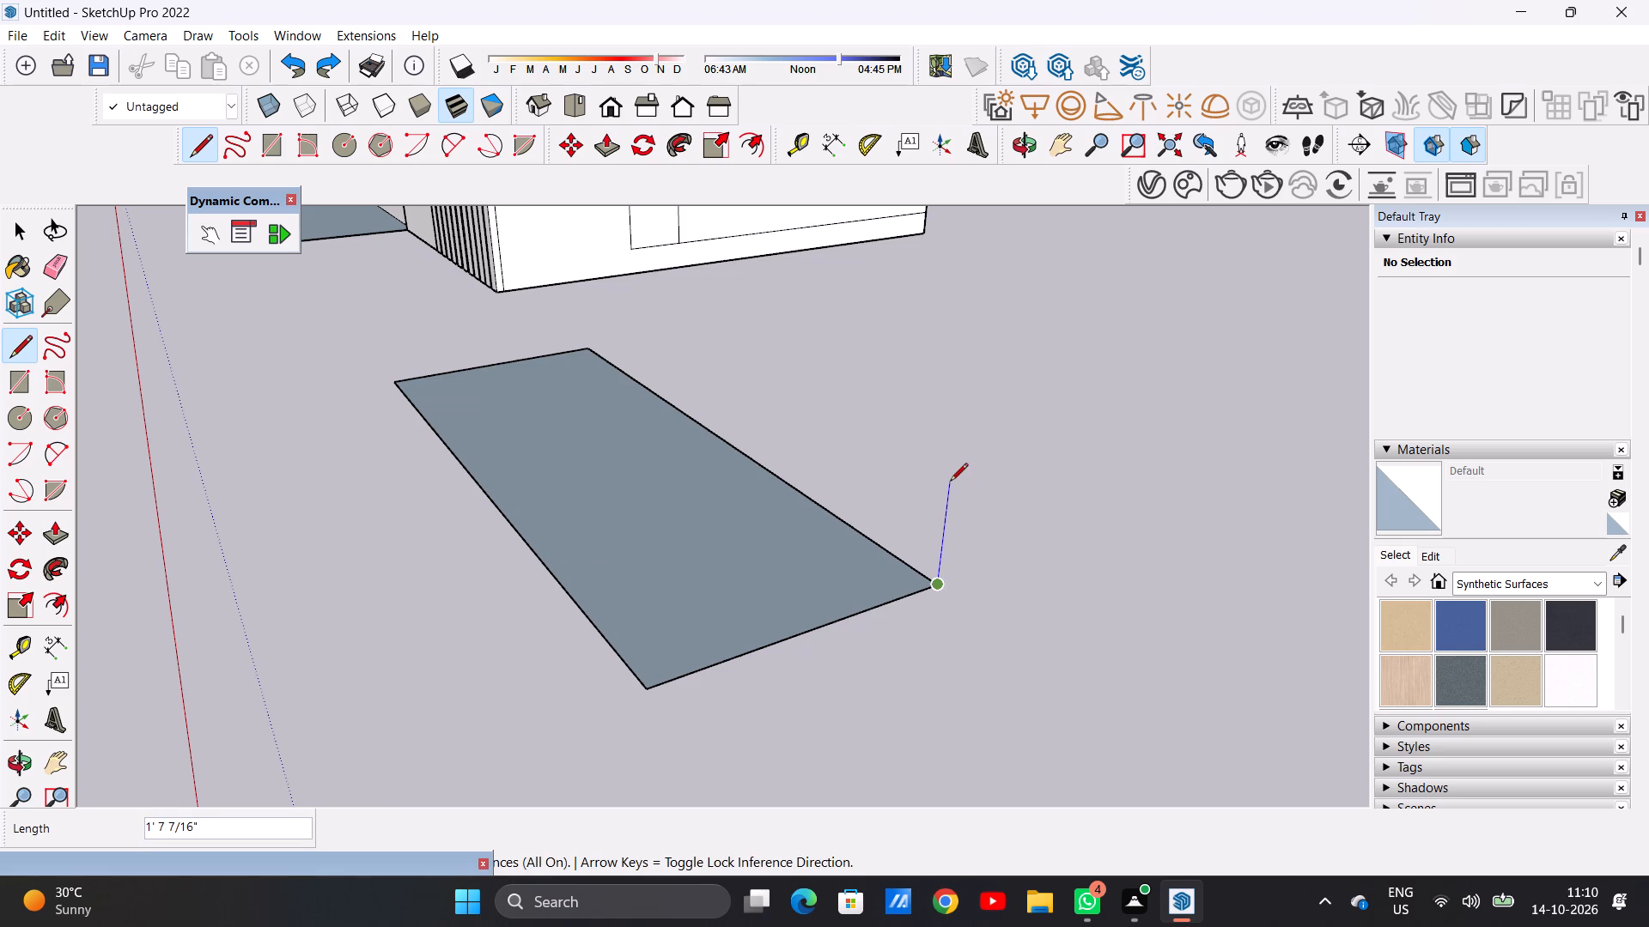
pyautogui.press('9')
pyautogui.hotkey('shift', '"')
pyautogui.press('Return')
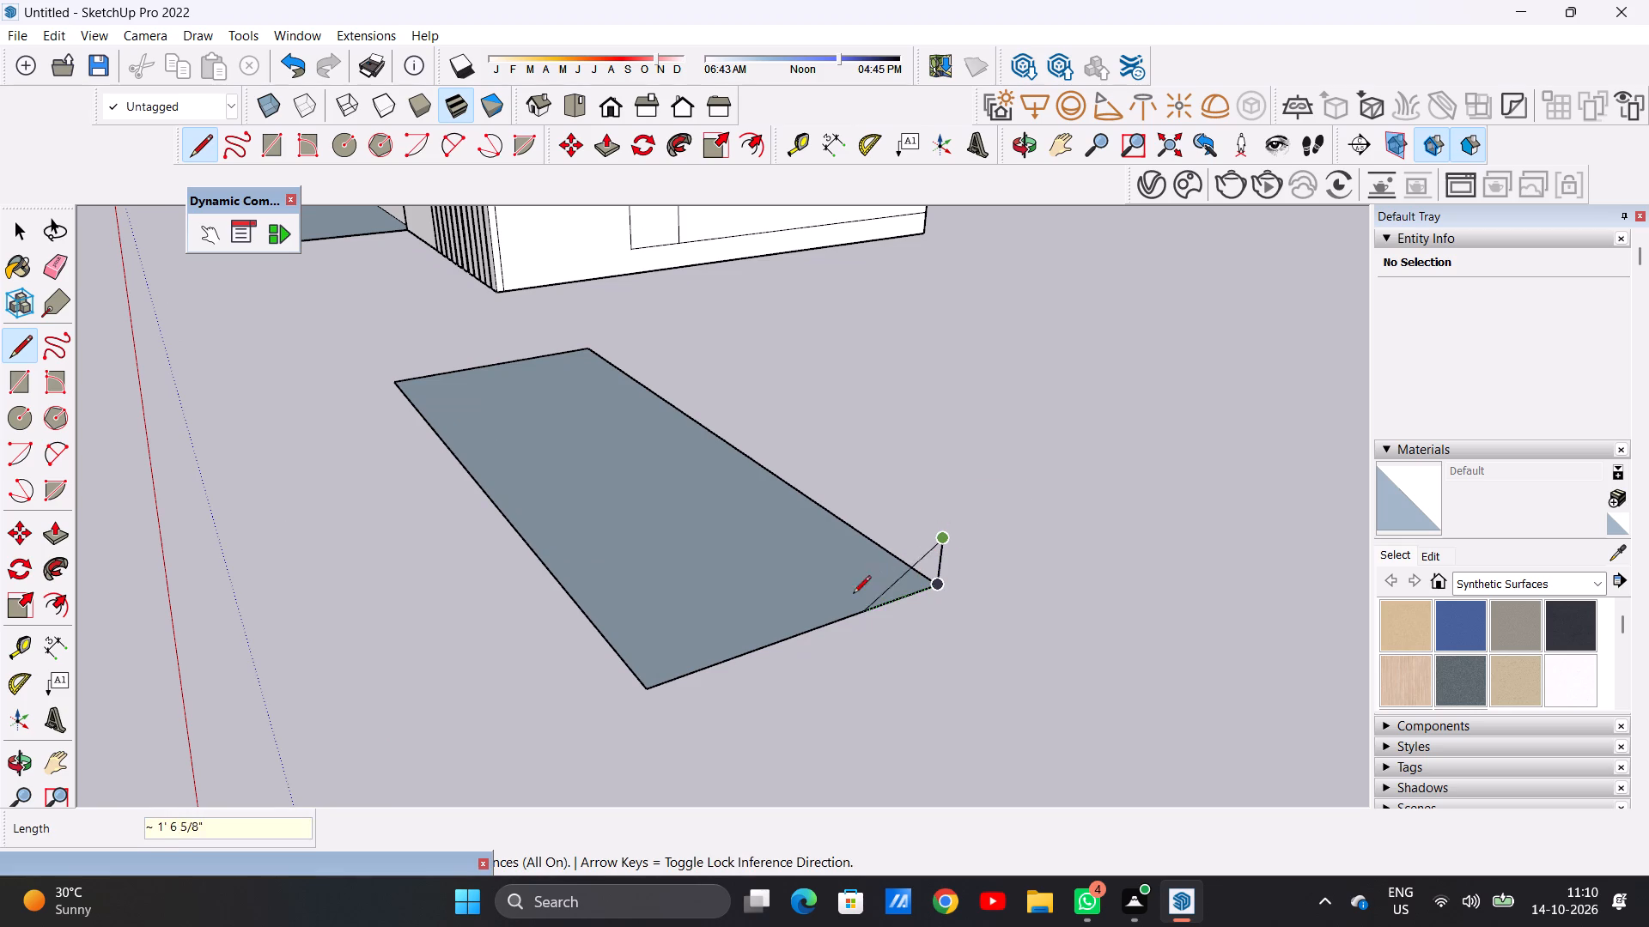
pyautogui.click(641, 685)
pyautogui.press('space')
# Extrude the triangle about 12' 4 3/8" along the copied rectangle to its opposite short side.
pyautogui.scroll(-13, 786, 651)
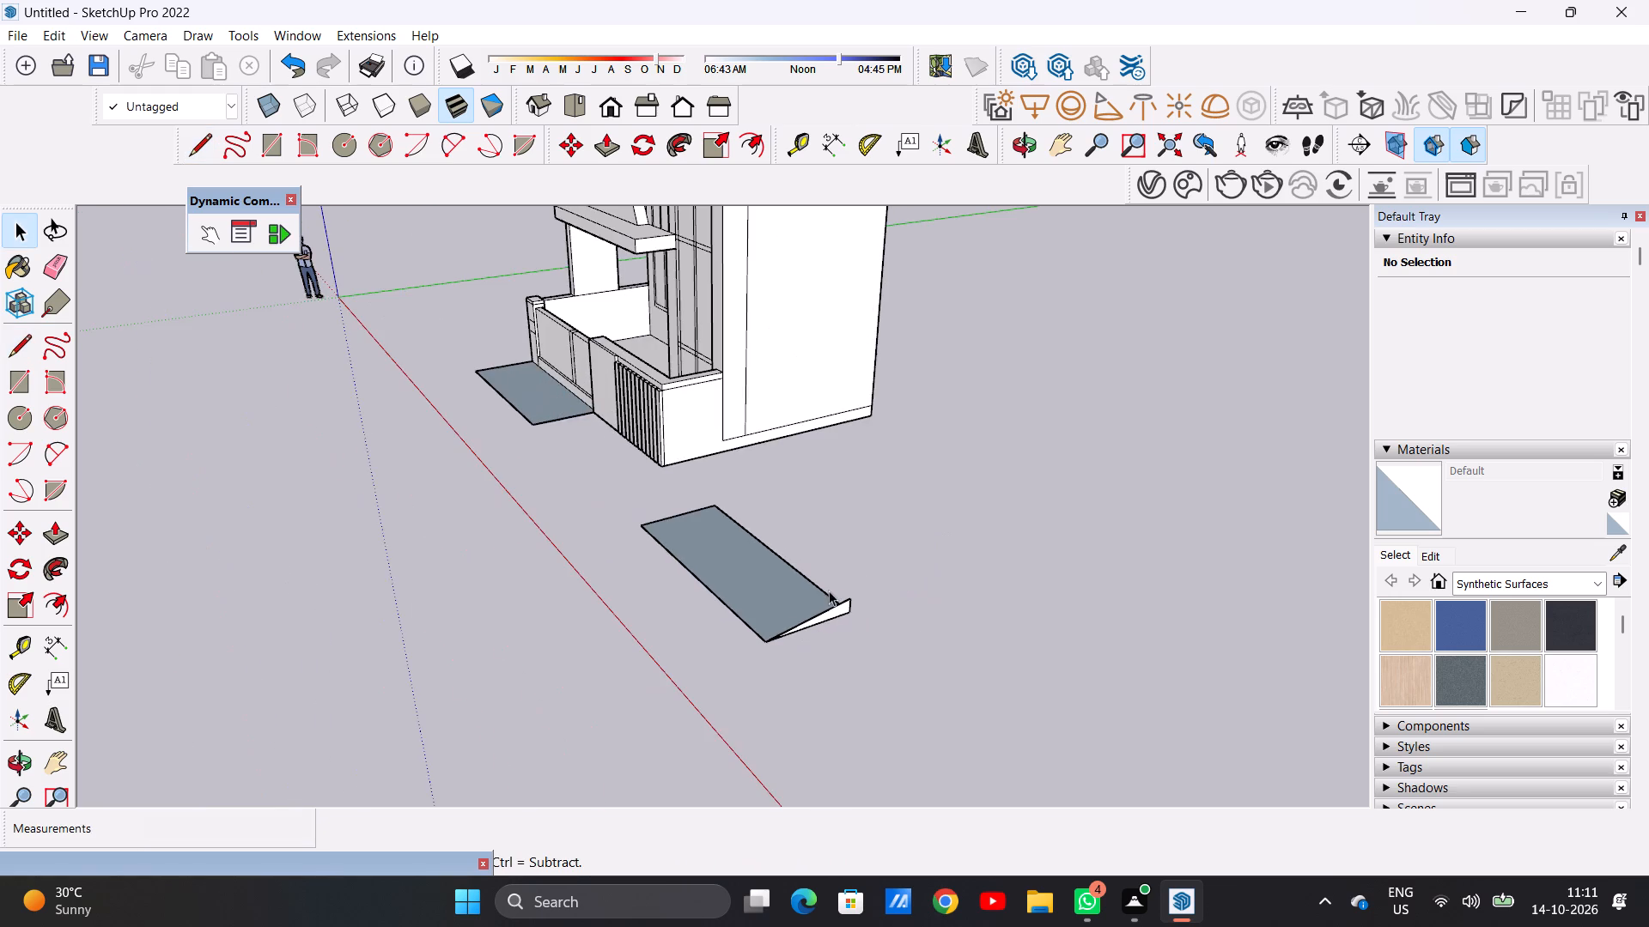
pyautogui.moveTo(712, 568); pyautogui.dragTo(1042, 572, button='middle')
pyautogui.moveTo(879, 542); pyautogui.dragTo(998, 541, button='middle')
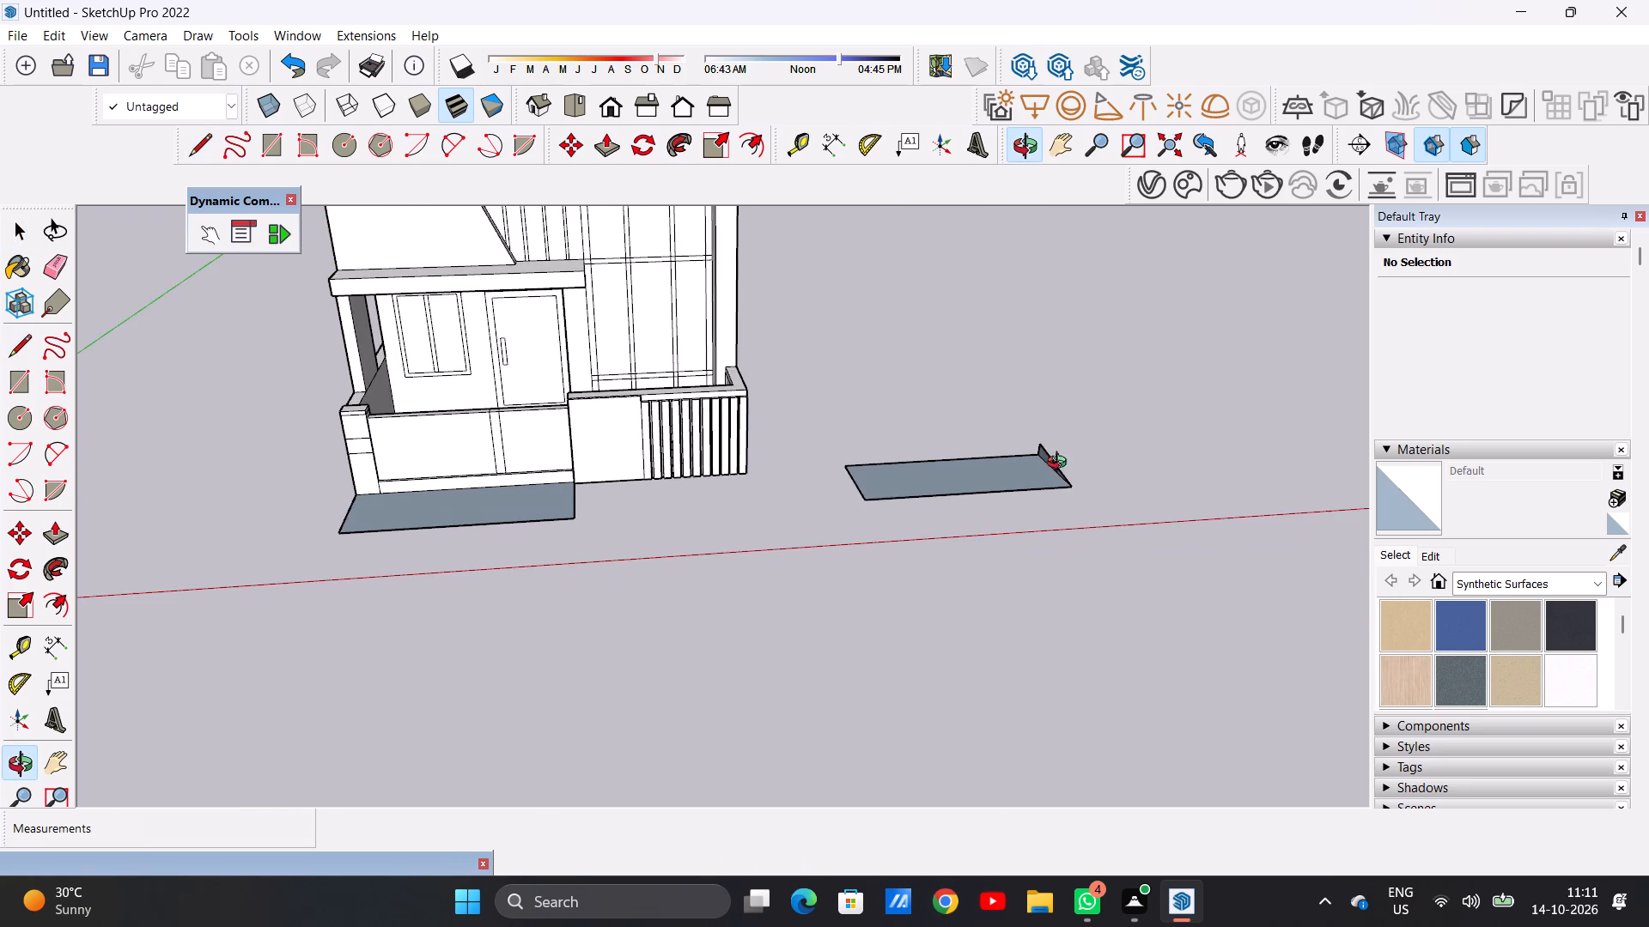
pyautogui.scroll(20, 1062, 458)
pyautogui.scroll(1, 1062, 458)
pyautogui.press('p')
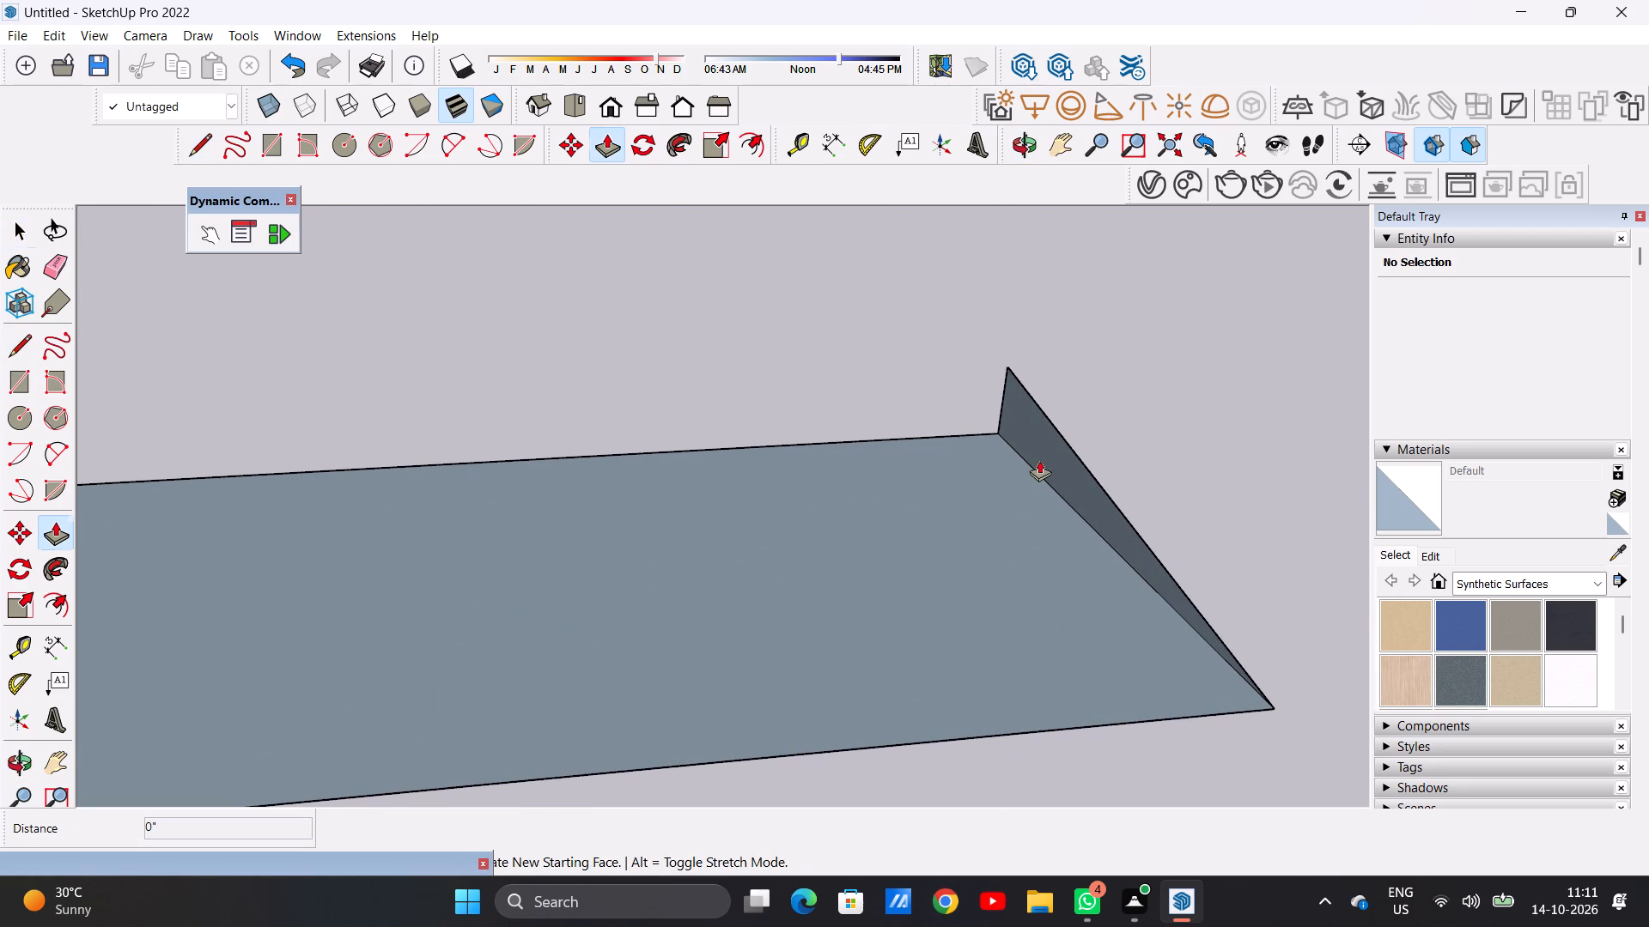
pyautogui.scroll(4, 1086, 460)
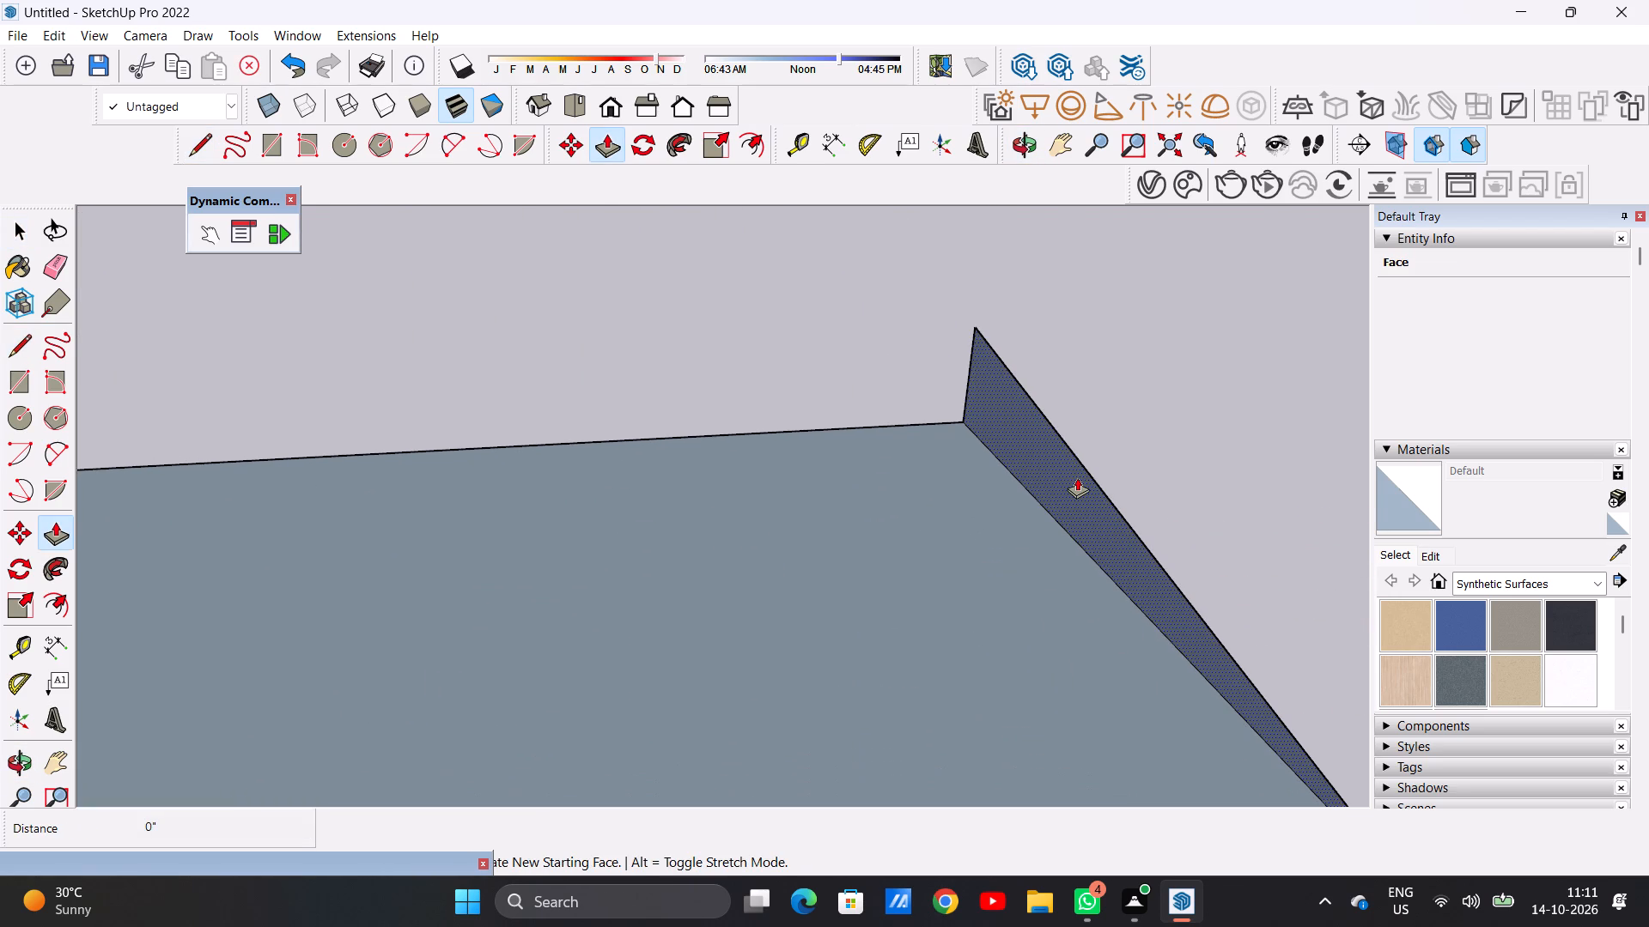
pyautogui.click(1077, 477)
pyautogui.scroll(-14, 915, 476)
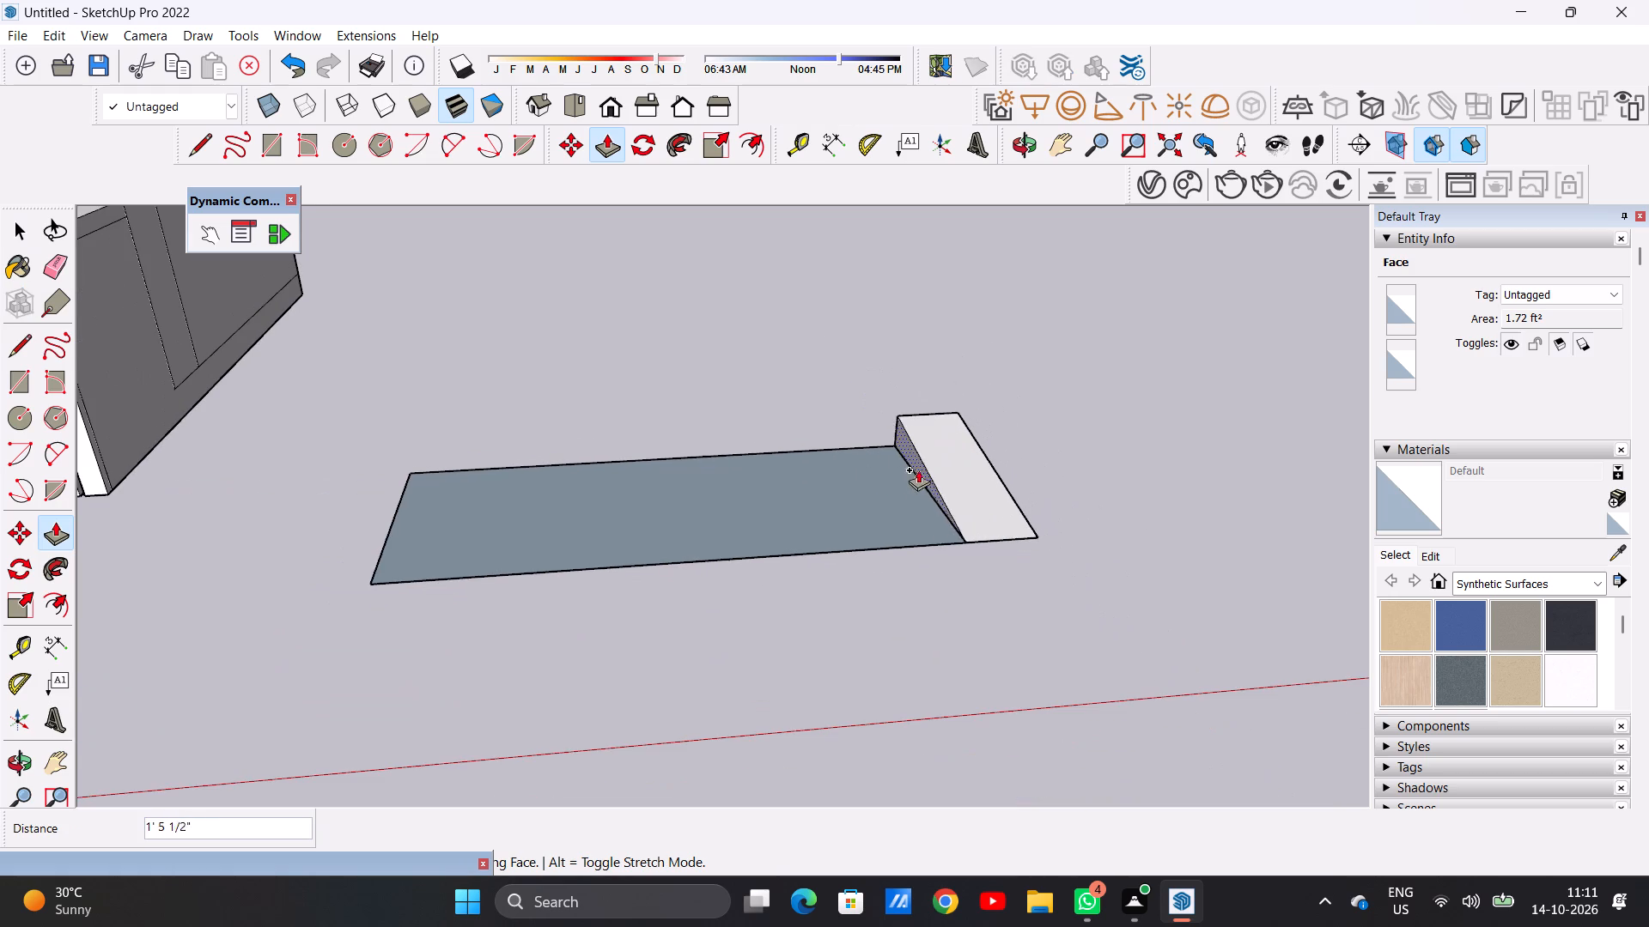
pyautogui.click(370, 586)
pyautogui.press('space')
# Examine the full-length wedge from several sides and compare it with the house and its ground rectangle.
pyautogui.scroll(-7, 622, 497)
pyautogui.moveTo(677, 557); pyautogui.dragTo(675, 306, button='middle')
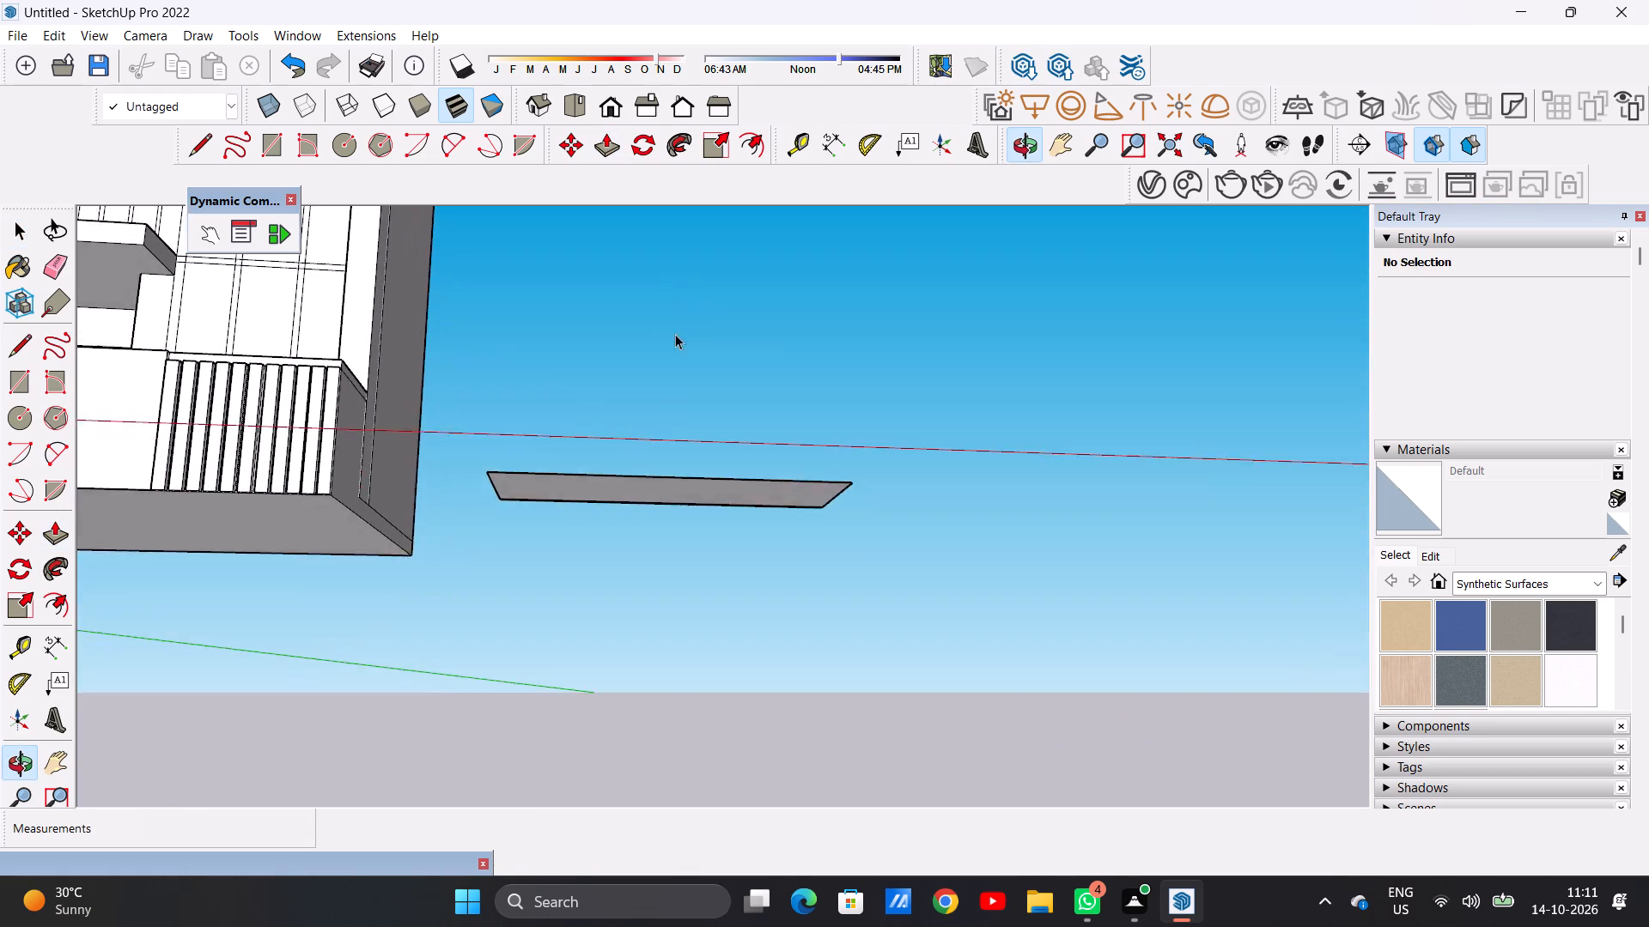
pyautogui.moveTo(722, 542); pyautogui.dragTo(642, 694, button='middle')
pyautogui.scroll(-12, 678, 653)
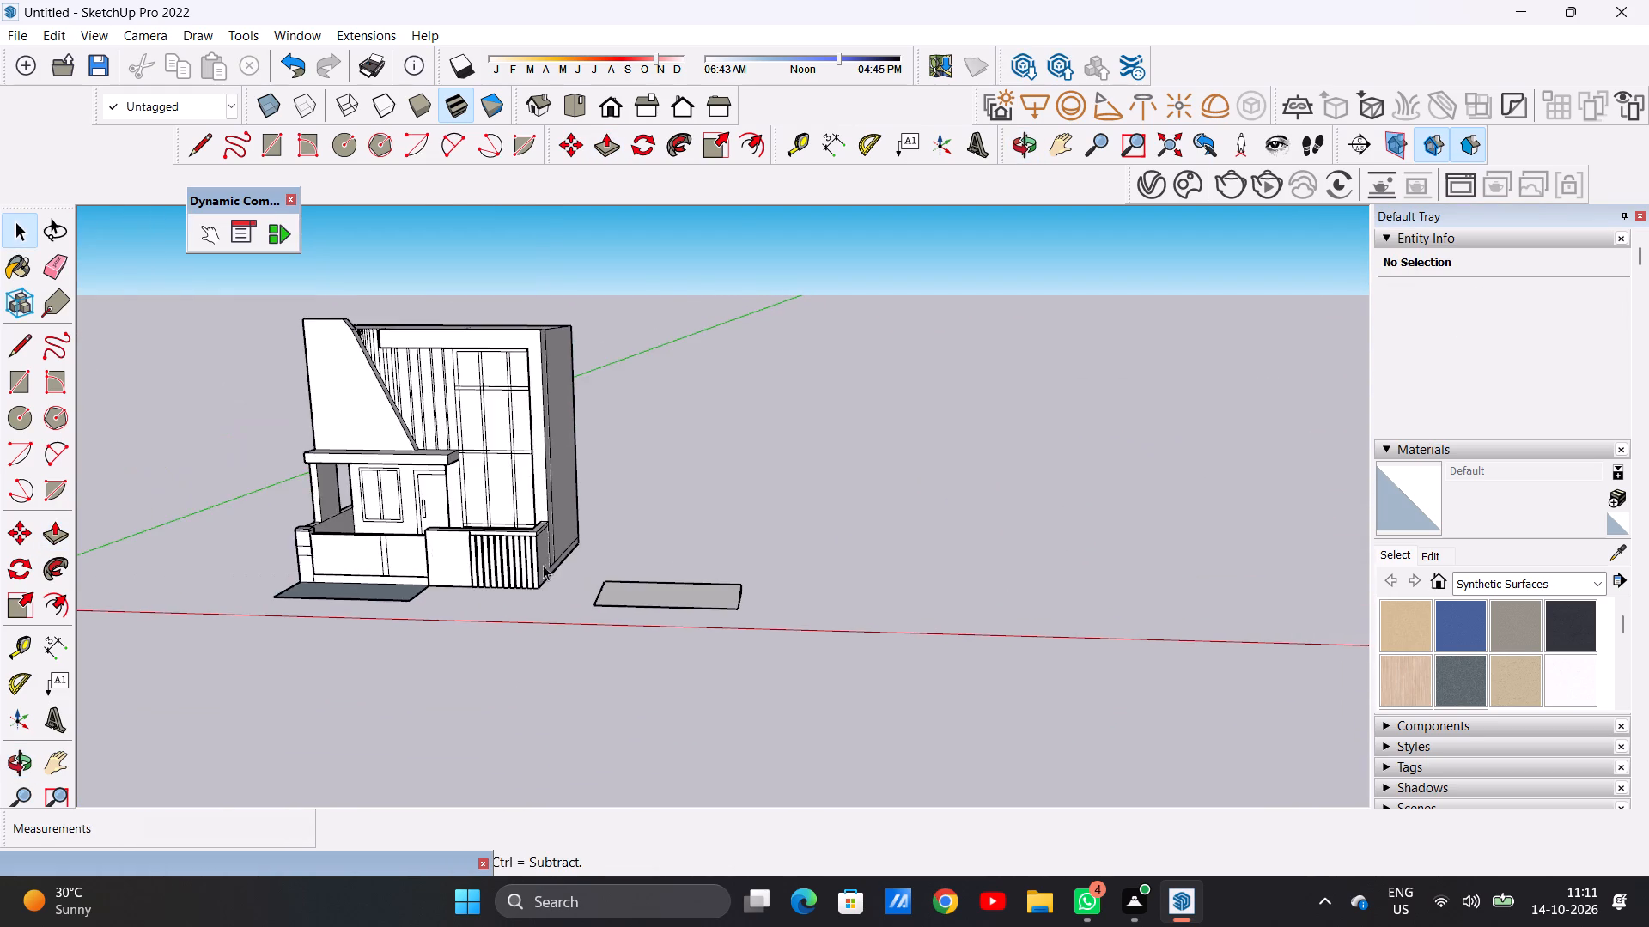
pyautogui.moveTo(534, 554); pyautogui.dragTo(296, 695, button='middle')
pyautogui.scroll(7, 675, 633)
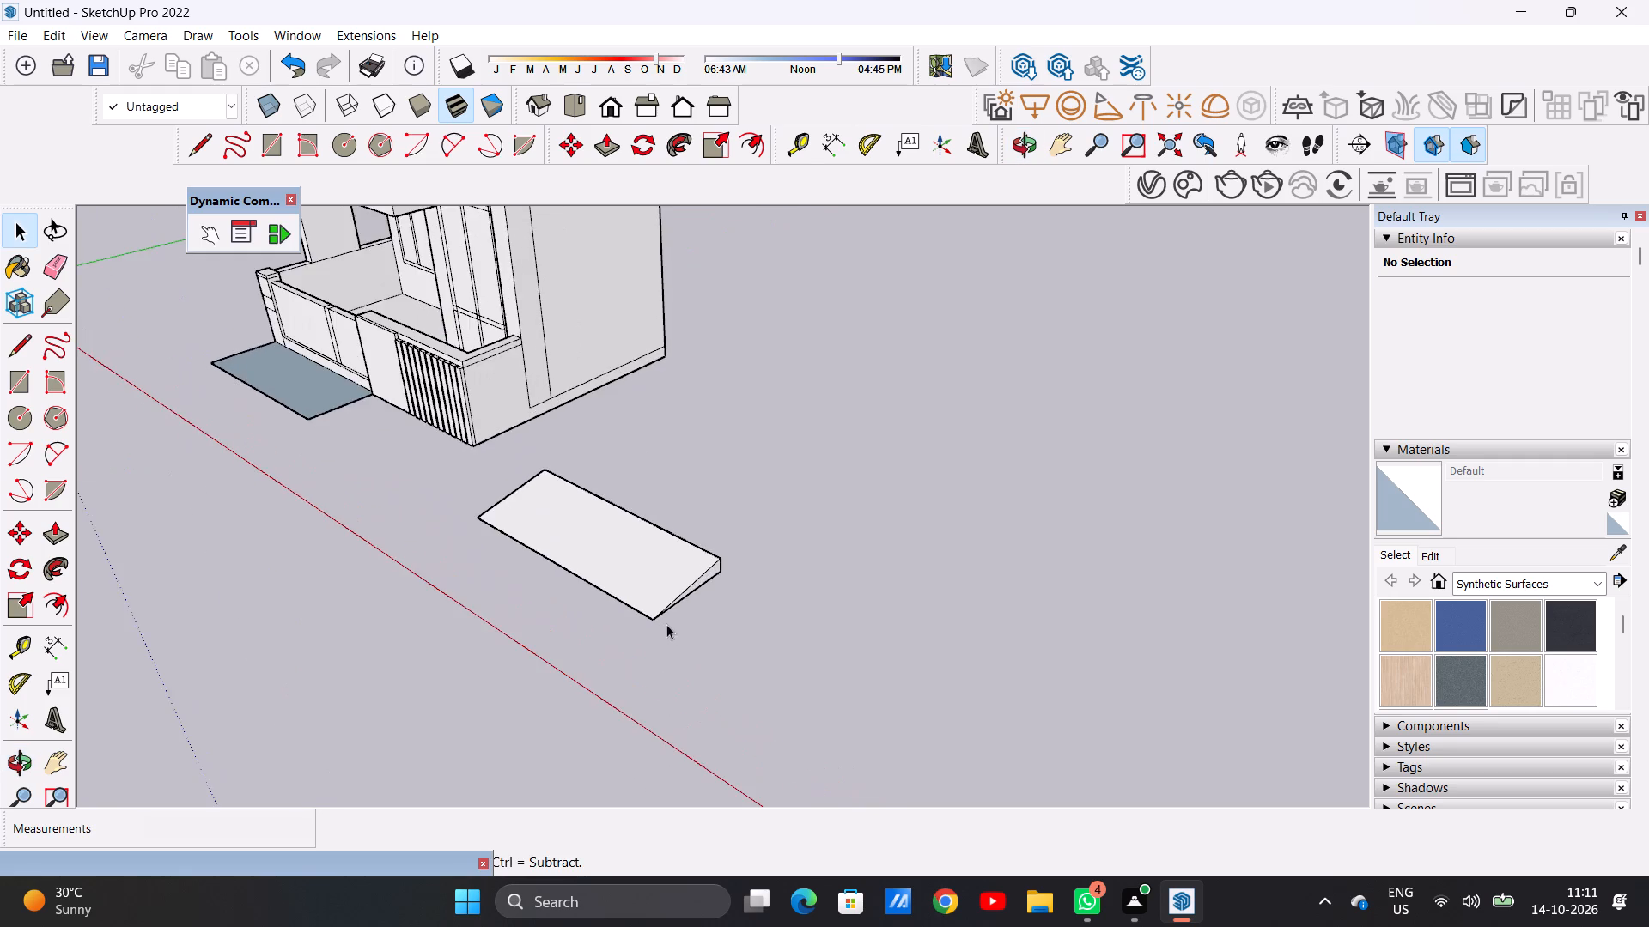
pyautogui.scroll(-6, 666, 628)
pyautogui.moveTo(579, 594); pyautogui.dragTo(821, 633, button='middle')
pyautogui.scroll(3, 780, 617)
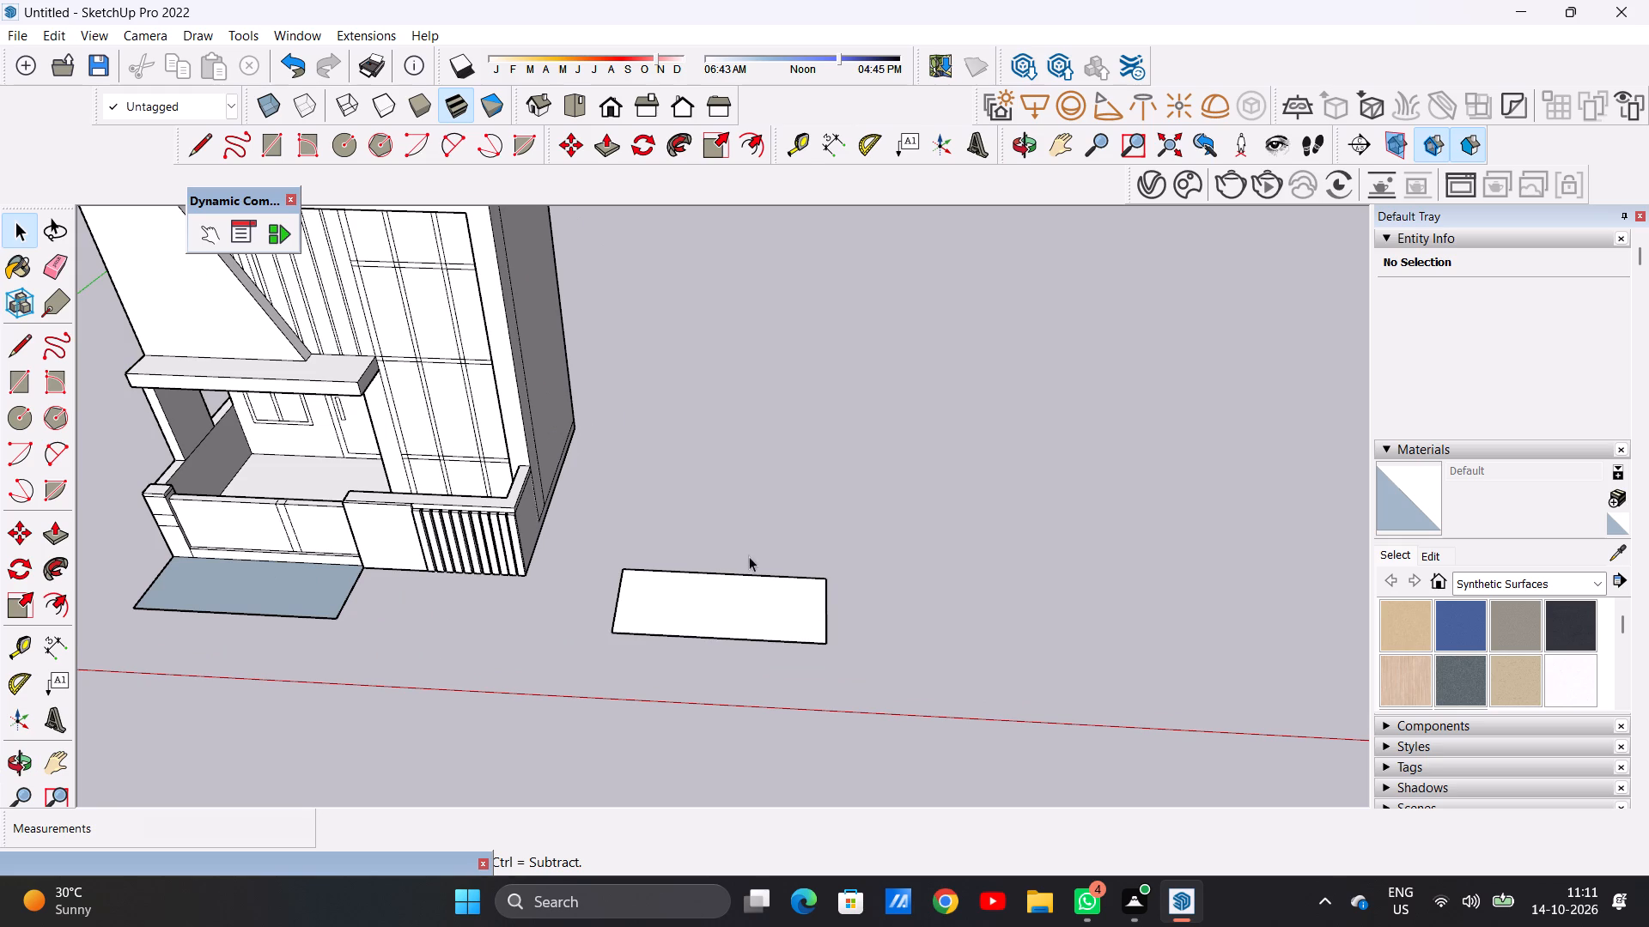
pyautogui.scroll(6, 721, 605)
pyautogui.moveTo(732, 575); pyautogui.dragTo(756, 711, button='middle')
pyautogui.scroll(-5, 719, 577)
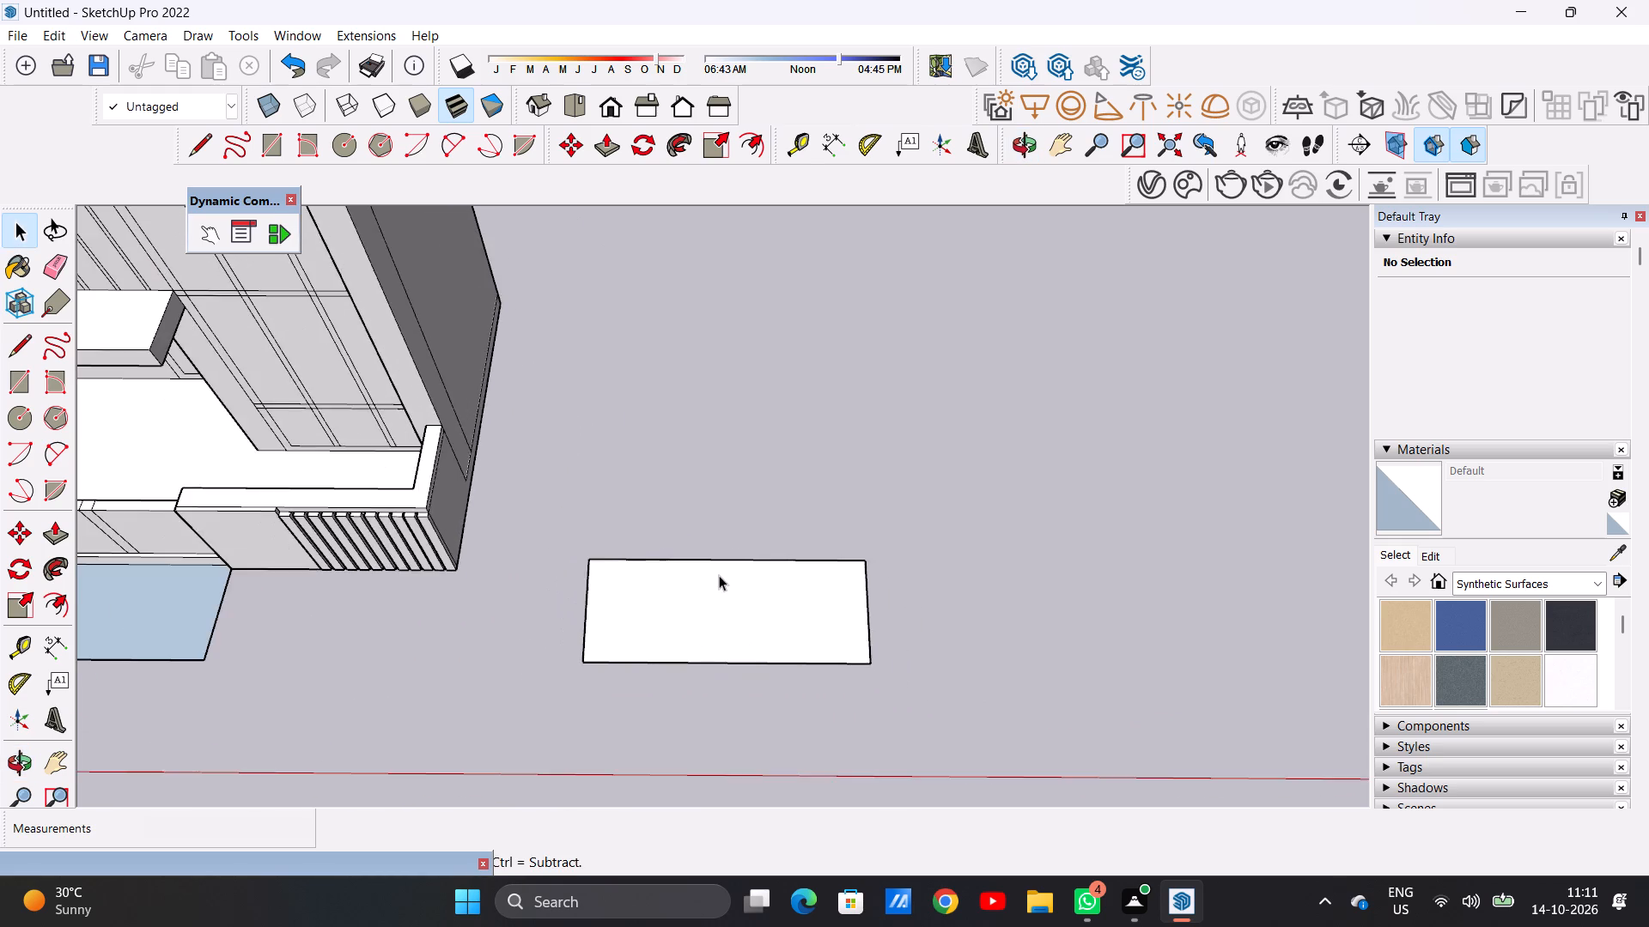
pyautogui.moveTo(731, 589); pyautogui.dragTo(715, 557, button='middle')
pyautogui.moveTo(862, 574); pyautogui.dragTo(233, 560, button='middle')
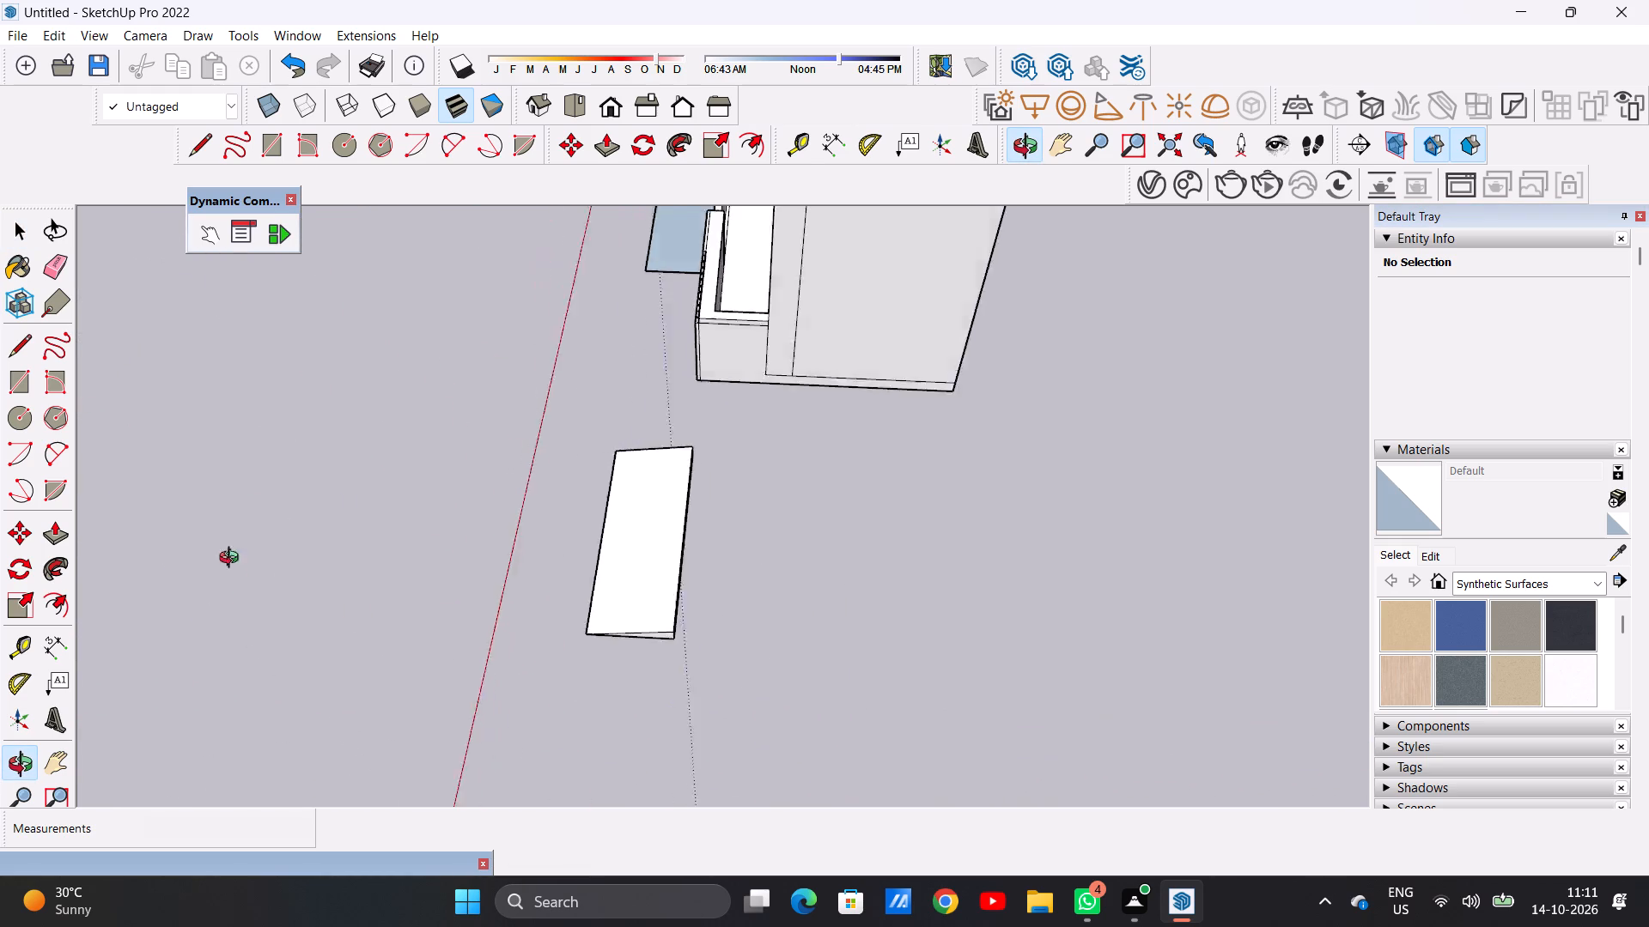
pyautogui.moveTo(233, 560); pyautogui.dragTo(890, 574, button='middle')
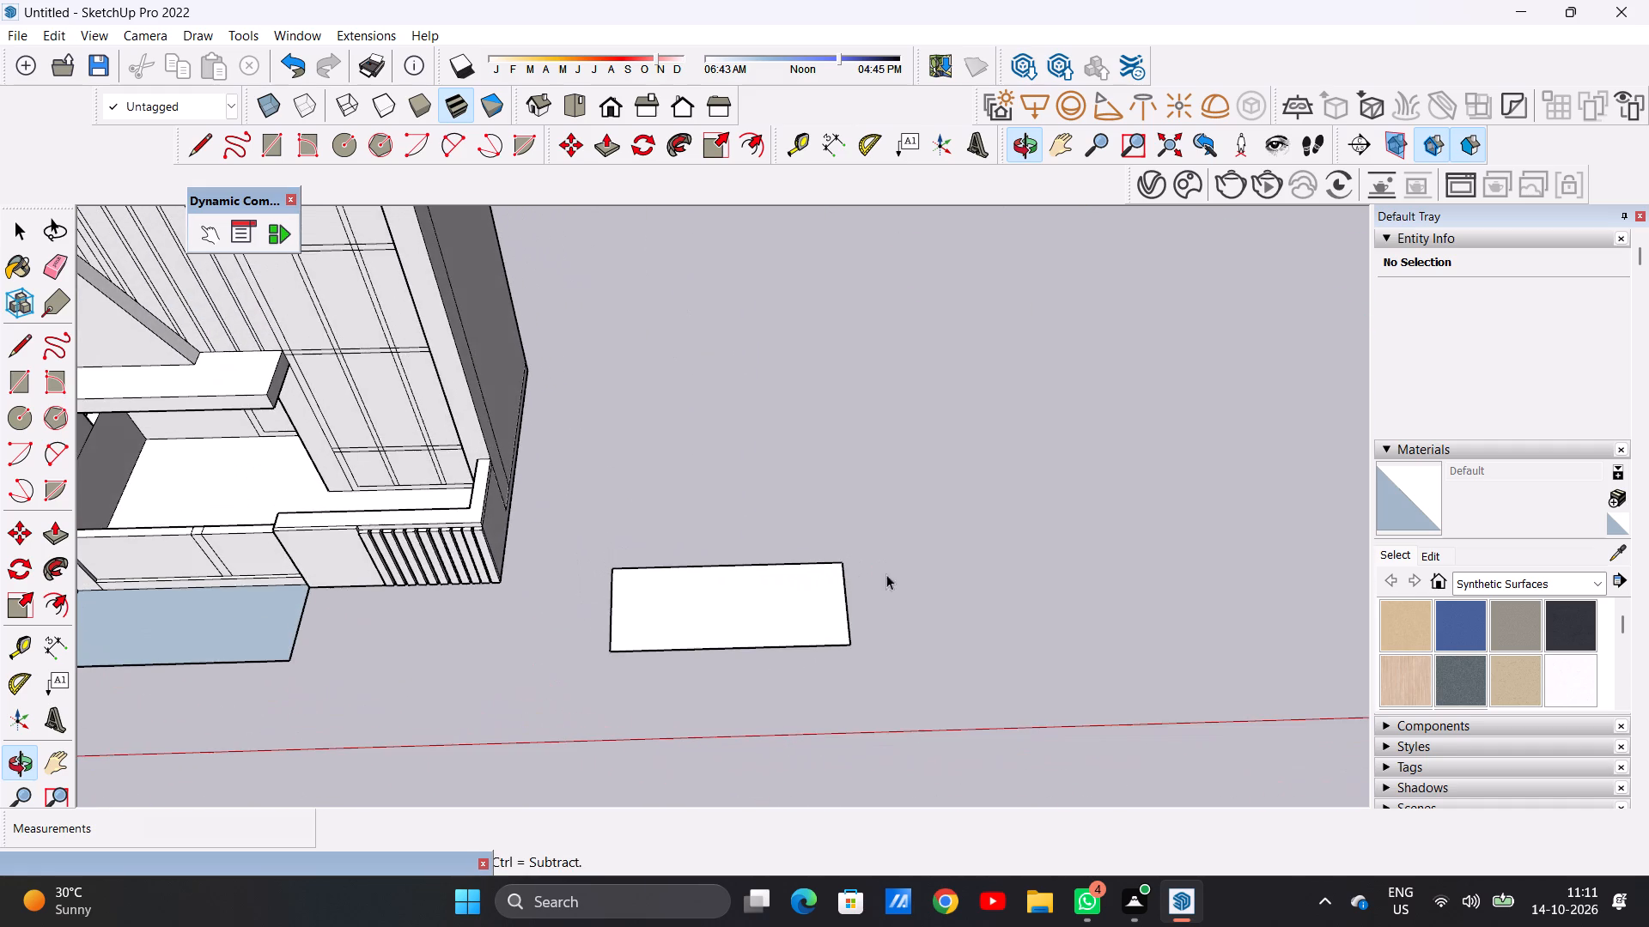
pyautogui.scroll(-7, 760, 556)
pyautogui.moveTo(766, 627); pyautogui.dragTo(765, 646, button='middle')
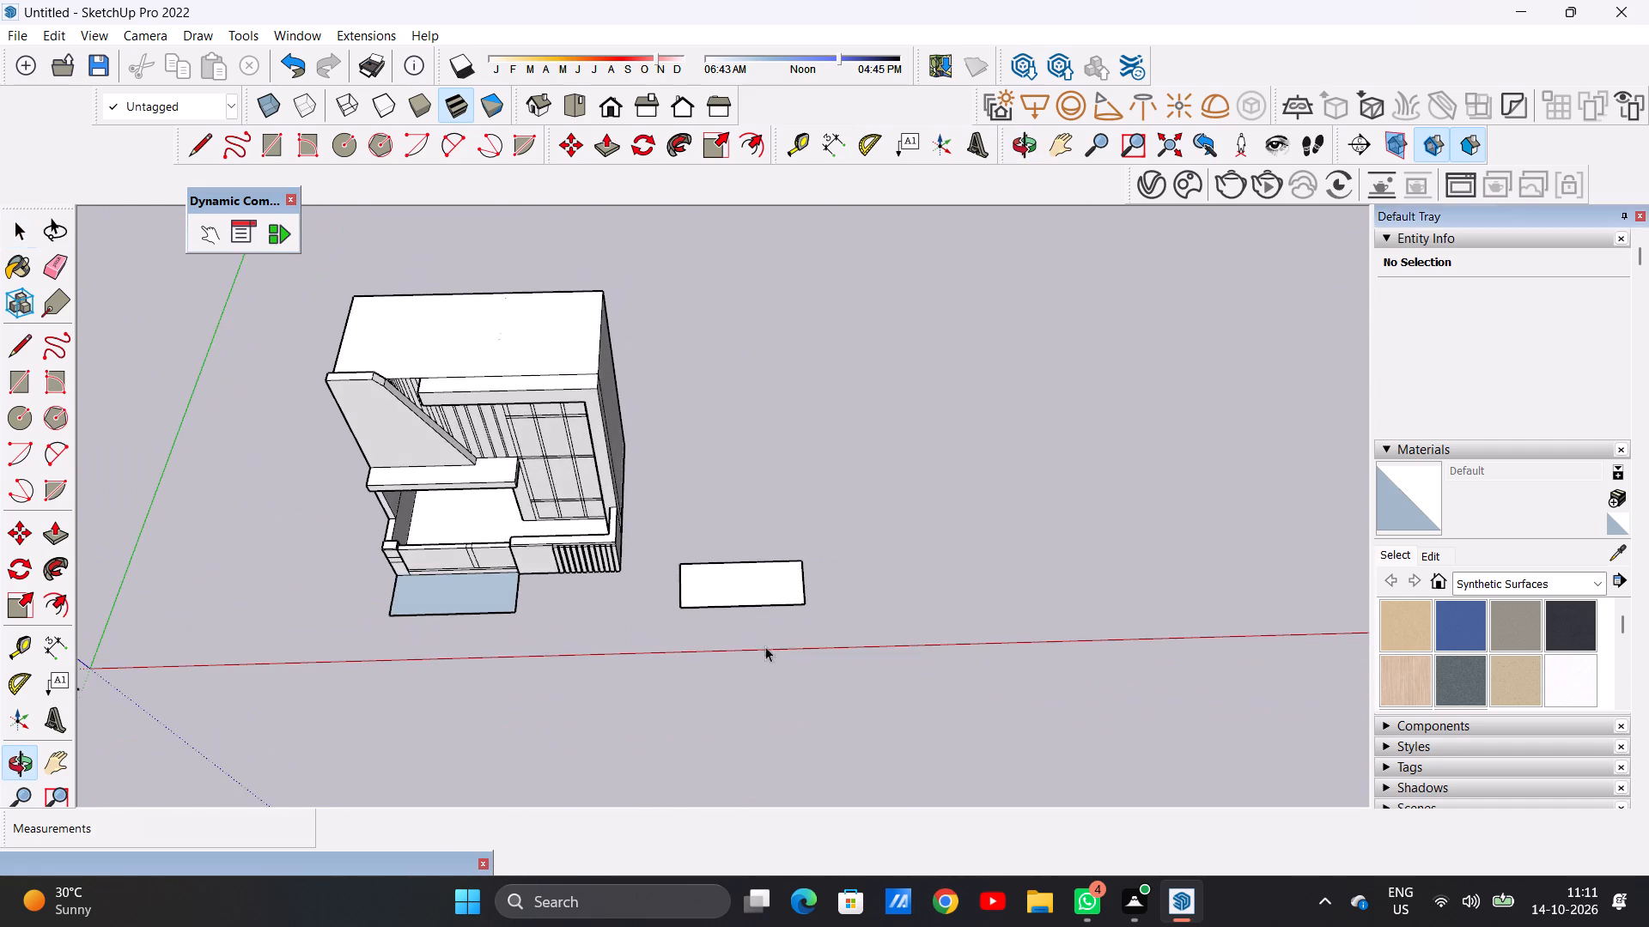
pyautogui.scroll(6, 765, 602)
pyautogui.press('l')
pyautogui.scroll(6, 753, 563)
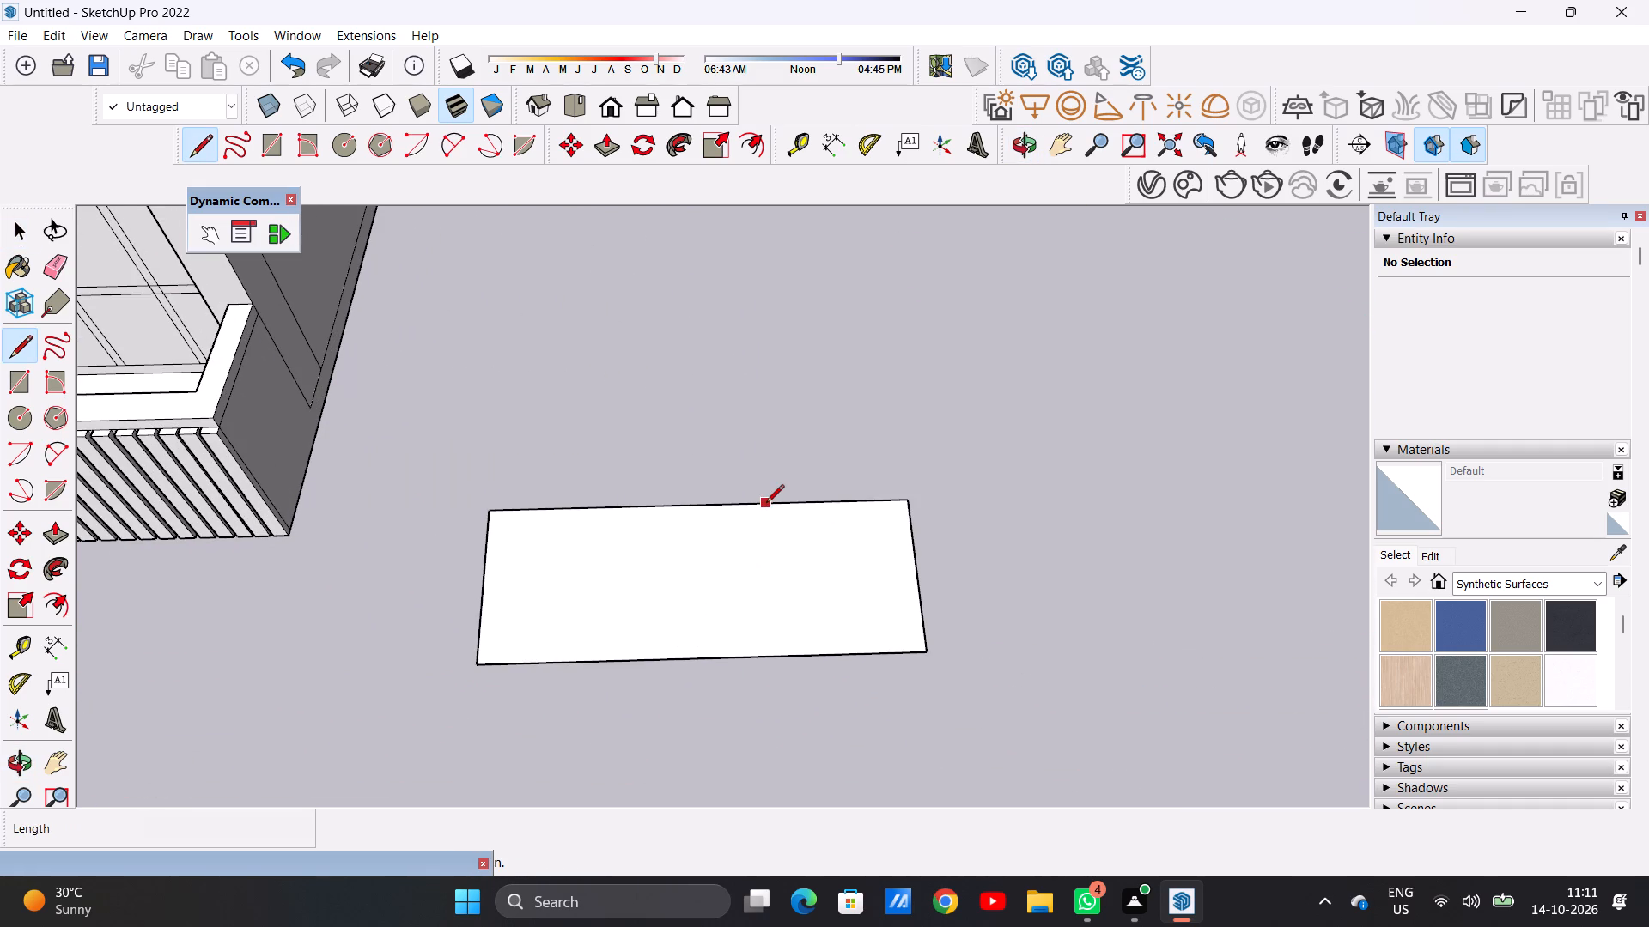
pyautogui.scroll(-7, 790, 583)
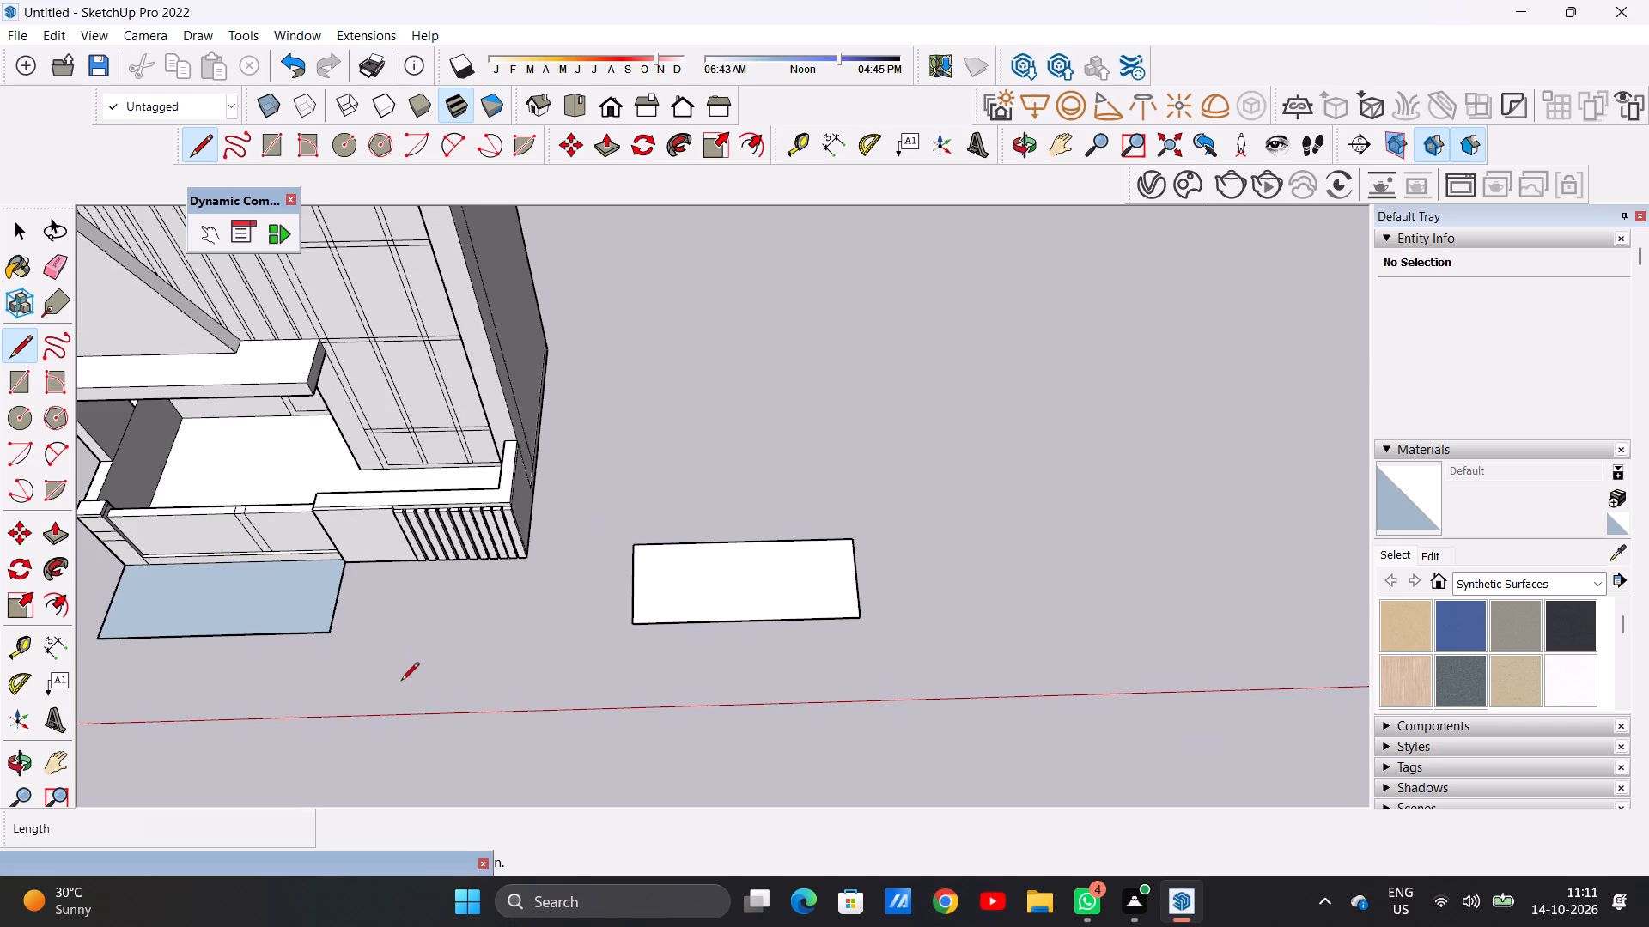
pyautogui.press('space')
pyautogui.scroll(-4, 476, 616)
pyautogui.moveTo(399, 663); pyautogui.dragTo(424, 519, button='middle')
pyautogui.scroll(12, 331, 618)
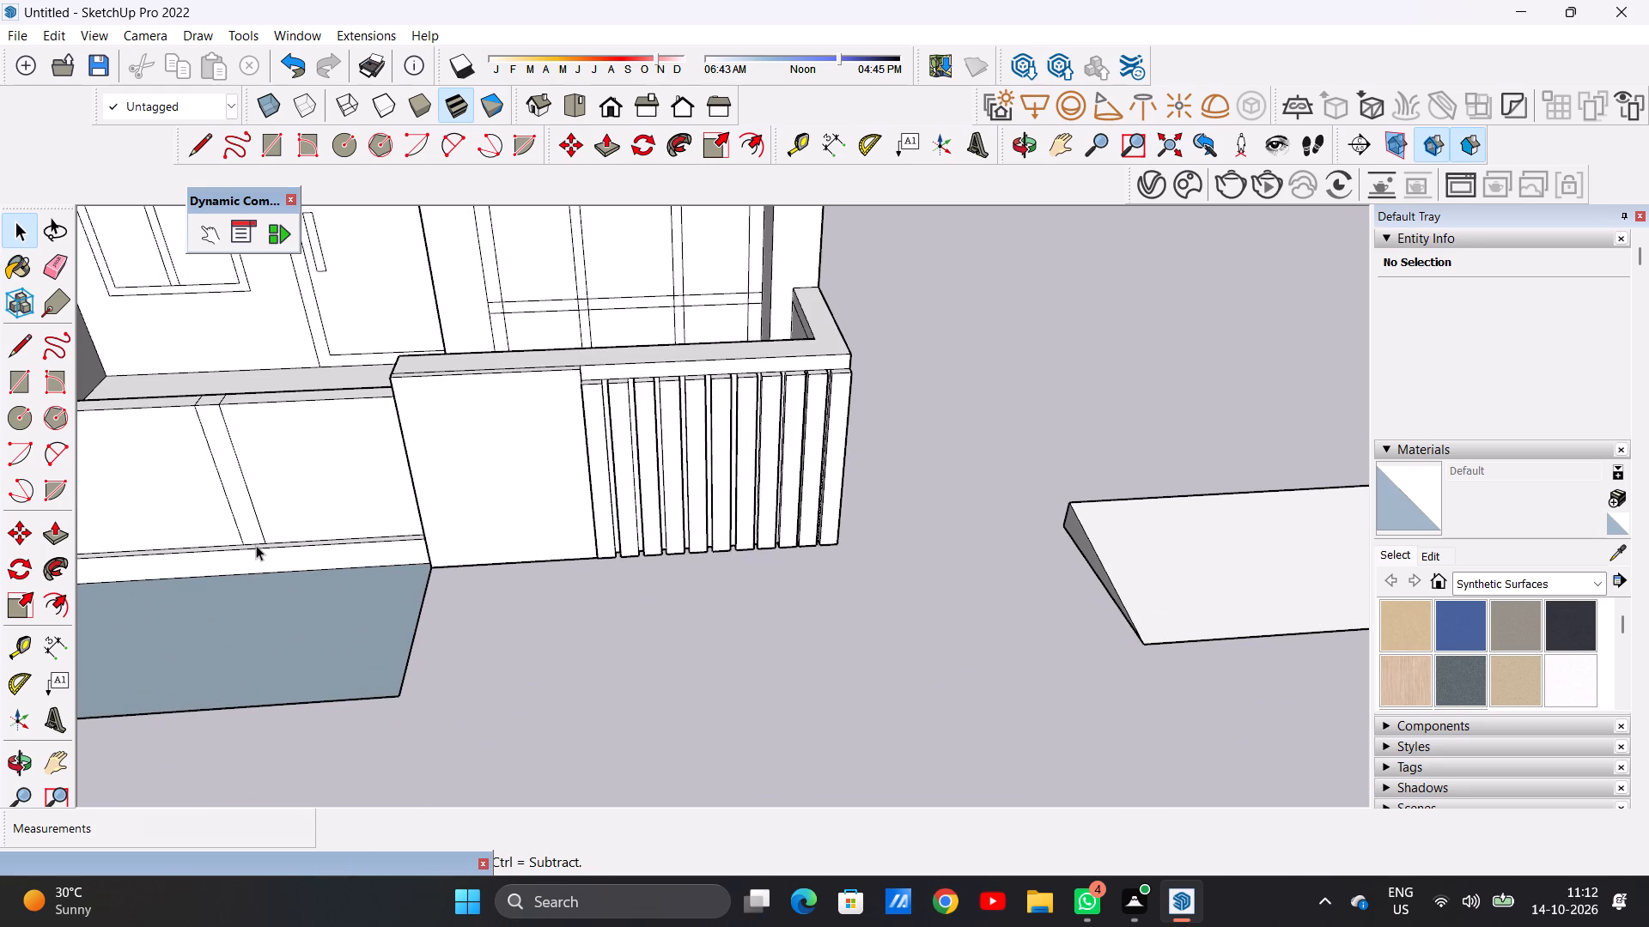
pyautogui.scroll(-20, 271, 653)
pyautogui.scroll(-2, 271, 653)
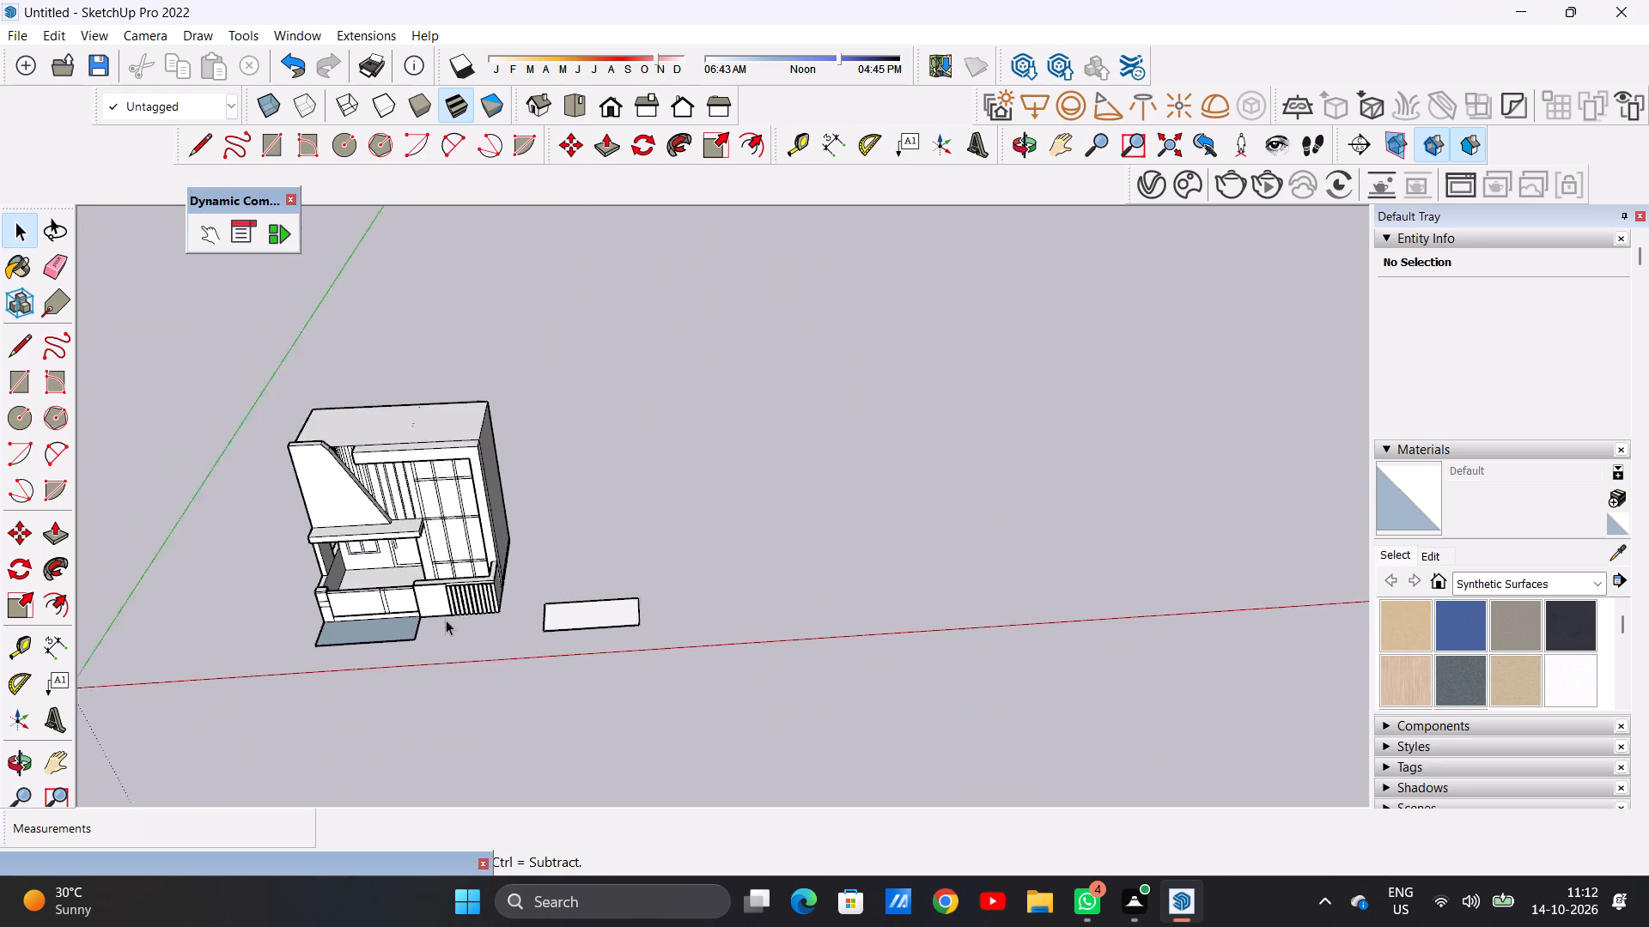
# Draw a crosswise line about 4' 7 7/8" long over the wedge's sloping face, between its long edges slightly past the middle.
pyautogui.scroll(-2, 446, 620)
pyautogui.scroll(2, 589, 622)
pyautogui.scroll(-1, 590, 622)
pyautogui.scroll(1, 590, 622)
pyautogui.scroll(-1, 590, 622)
pyautogui.scroll(9, 590, 622)
pyautogui.moveTo(557, 593); pyautogui.dragTo(554, 663, button='middle')
pyautogui.scroll(6, 556, 611)
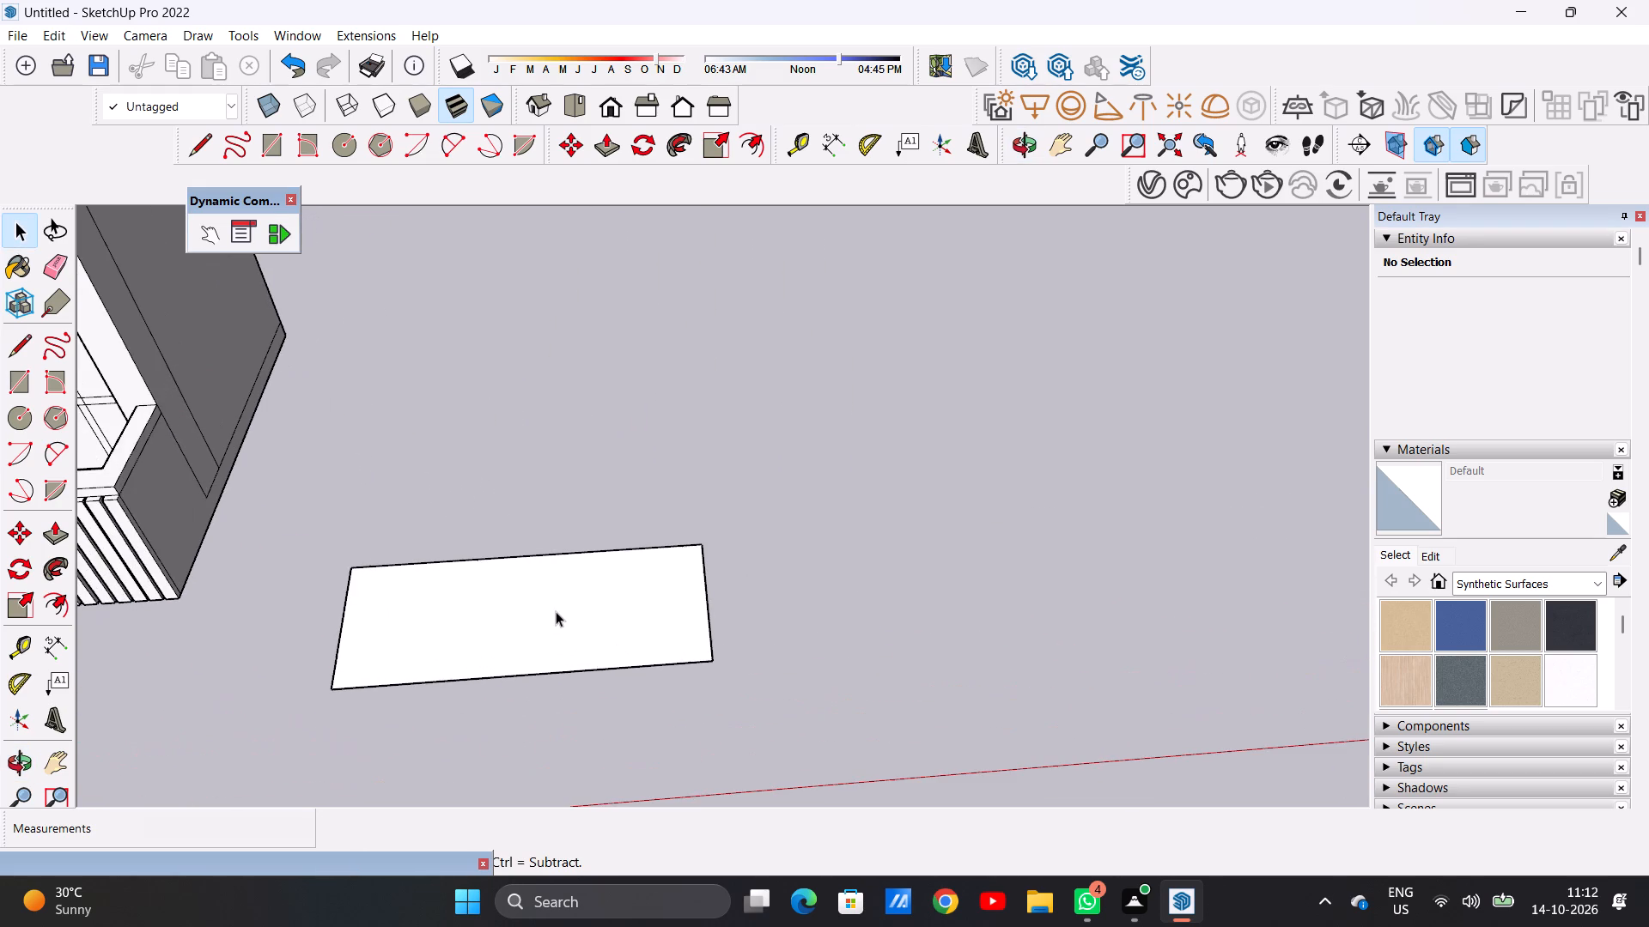
pyautogui.press('l')
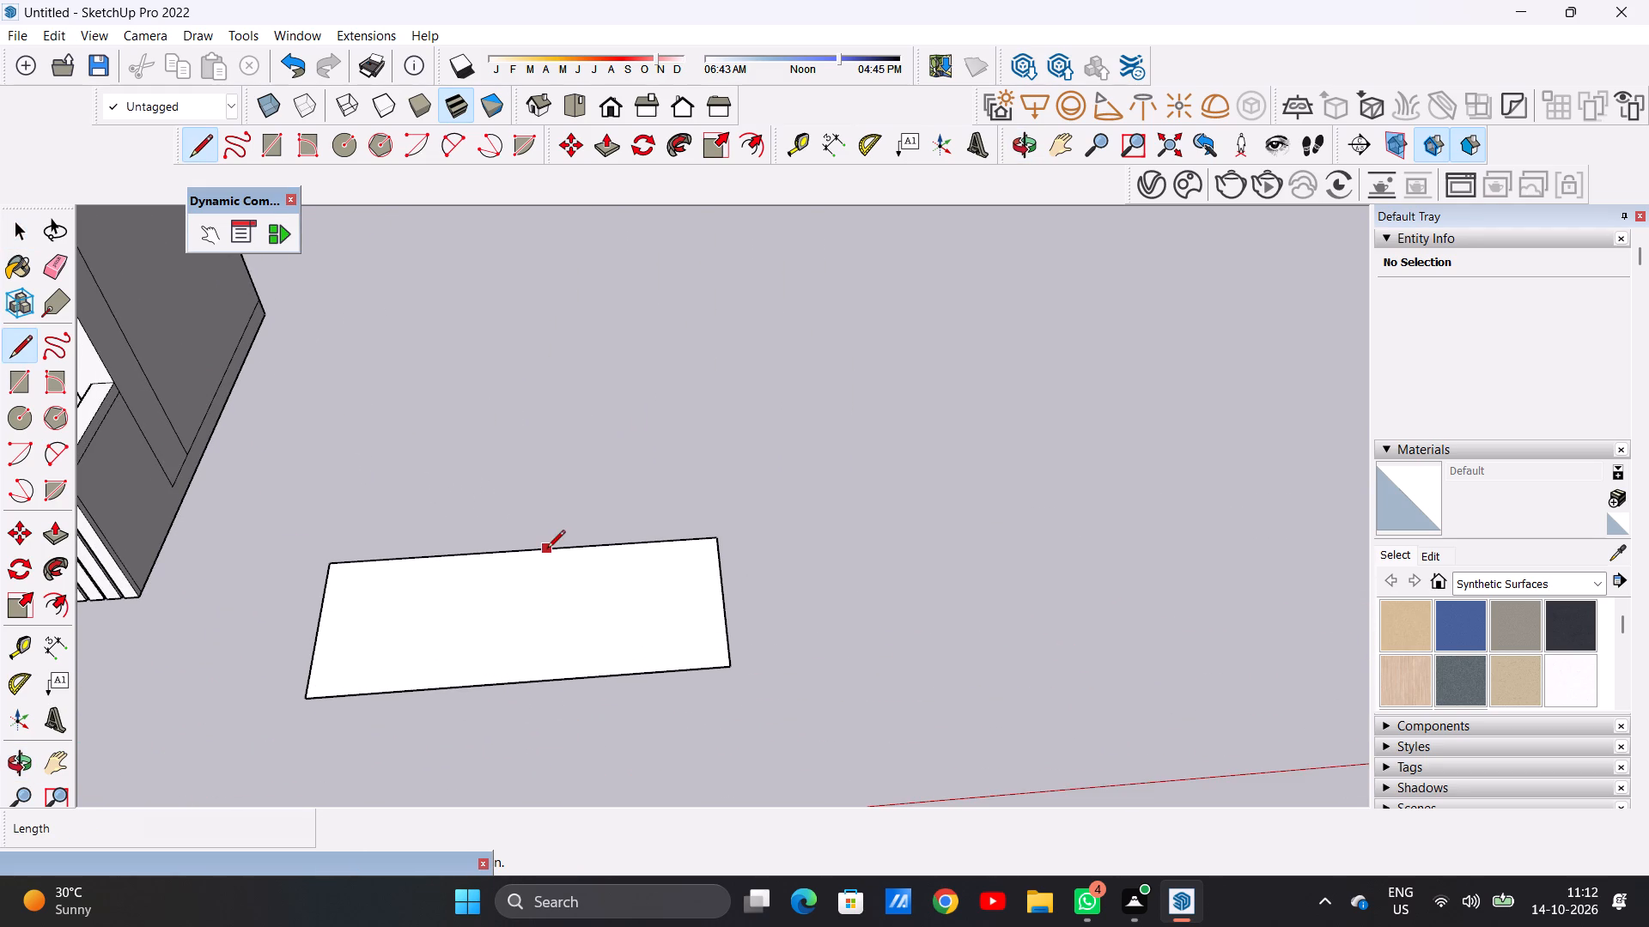
pyautogui.click(551, 553)
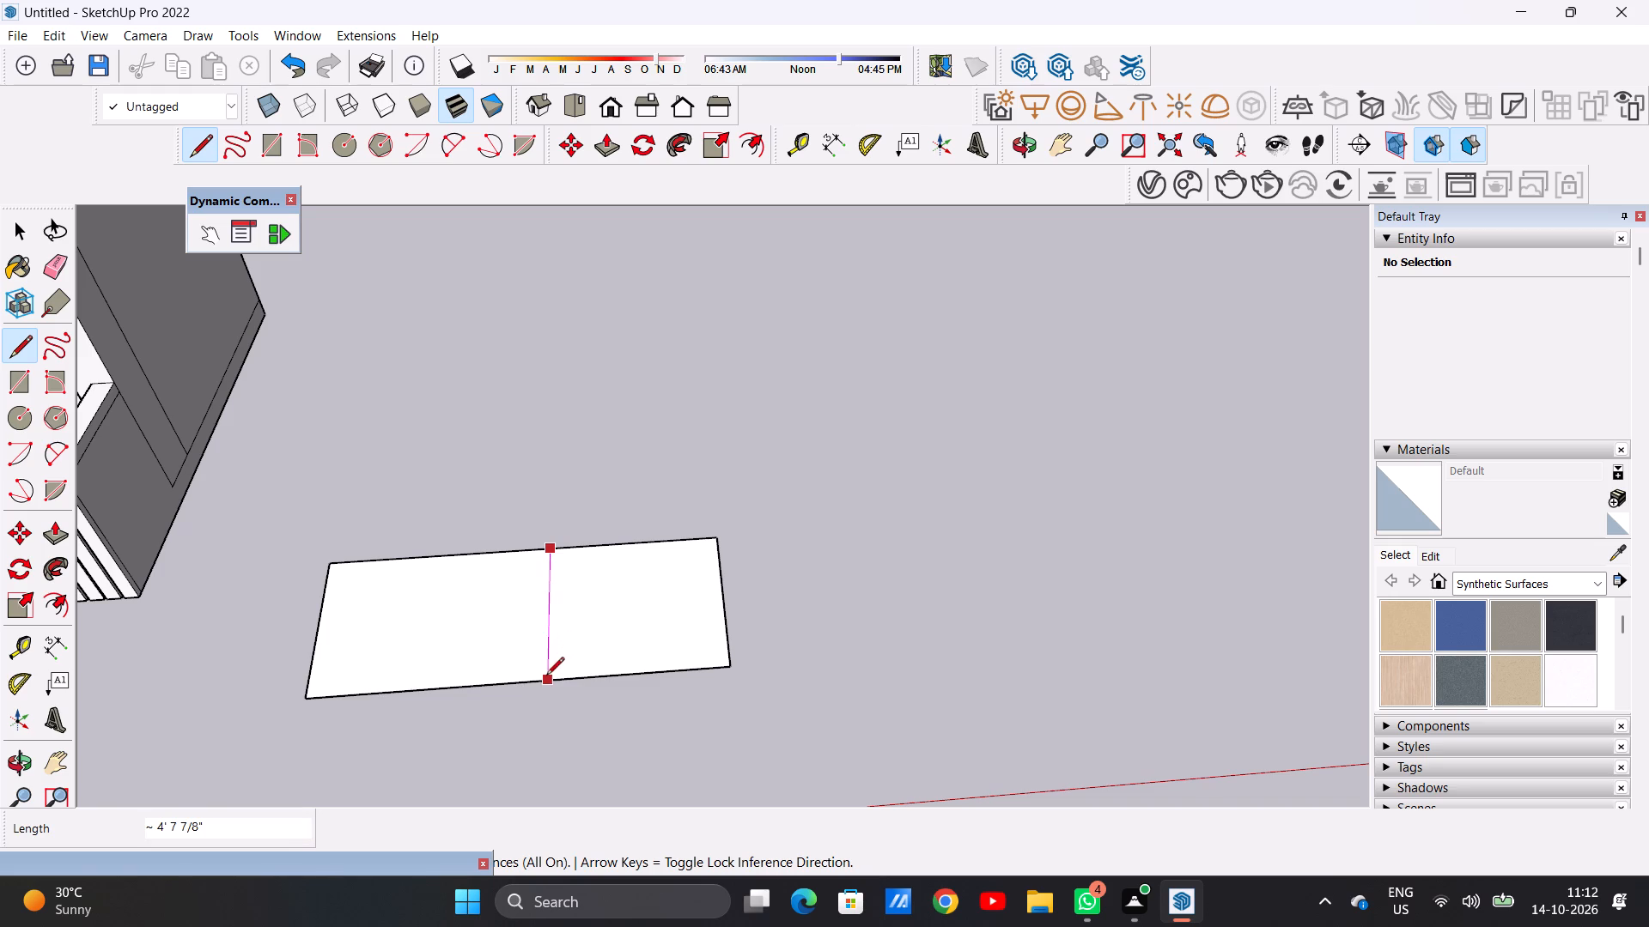
pyautogui.click(540, 685)
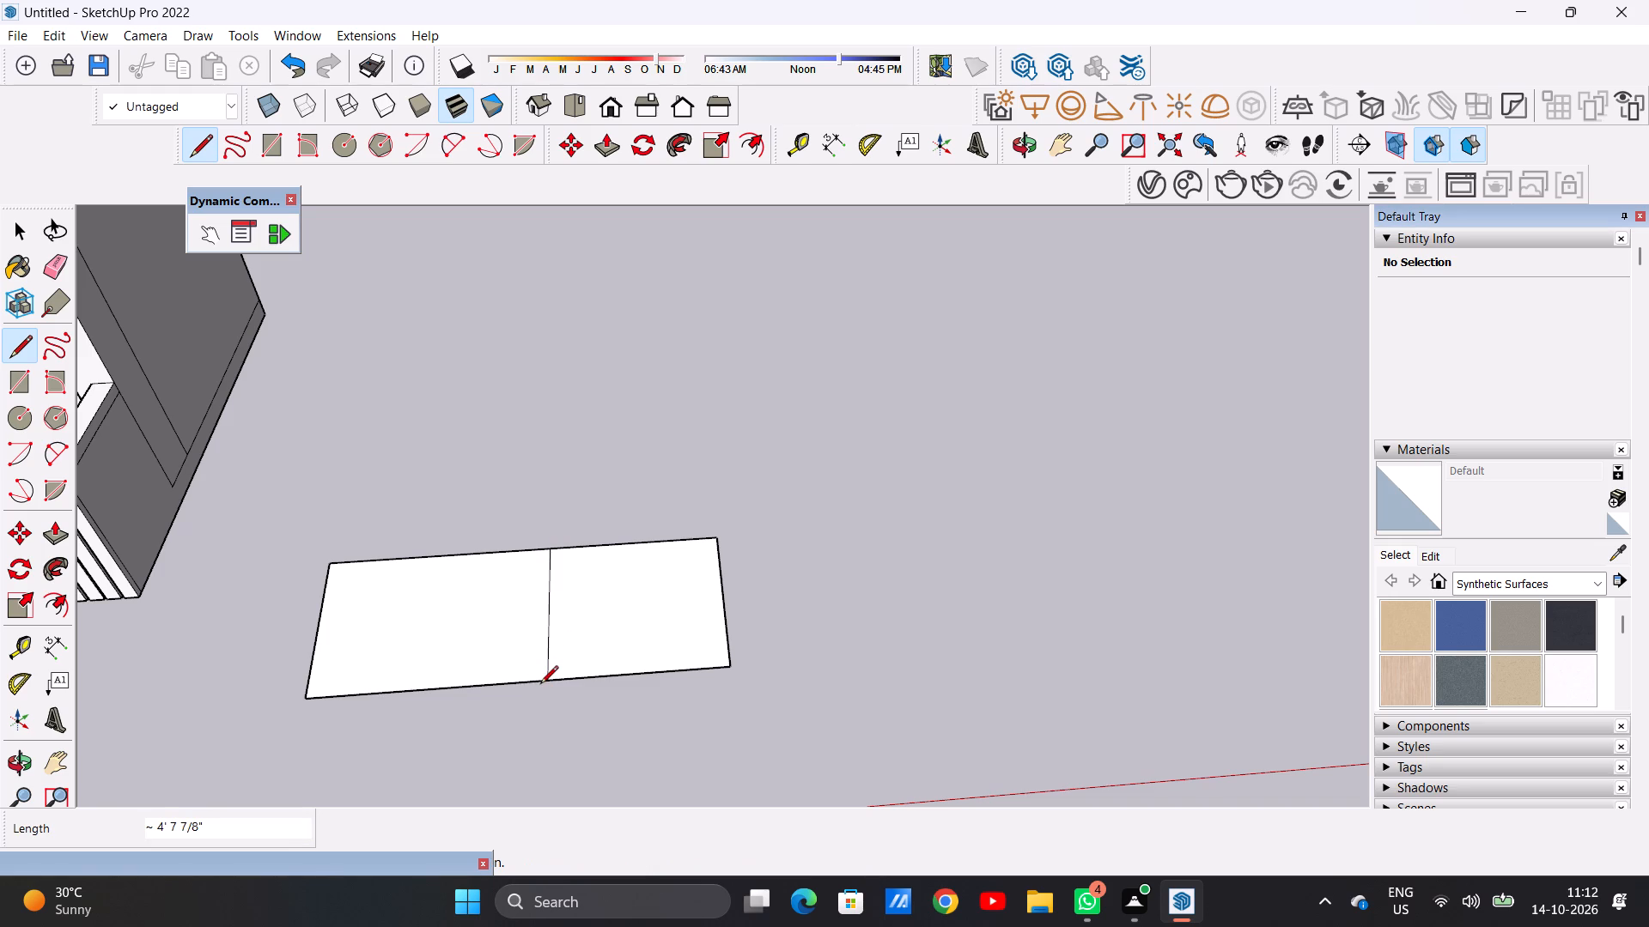
pyautogui.press('space')
# Draw a second crosswise line about 4' 7 7/8" long over the slope, close to the short side farther from the house.
pyautogui.scroll(-6, 606, 643)
pyautogui.moveTo(596, 686); pyautogui.dragTo(593, 324, button='middle')
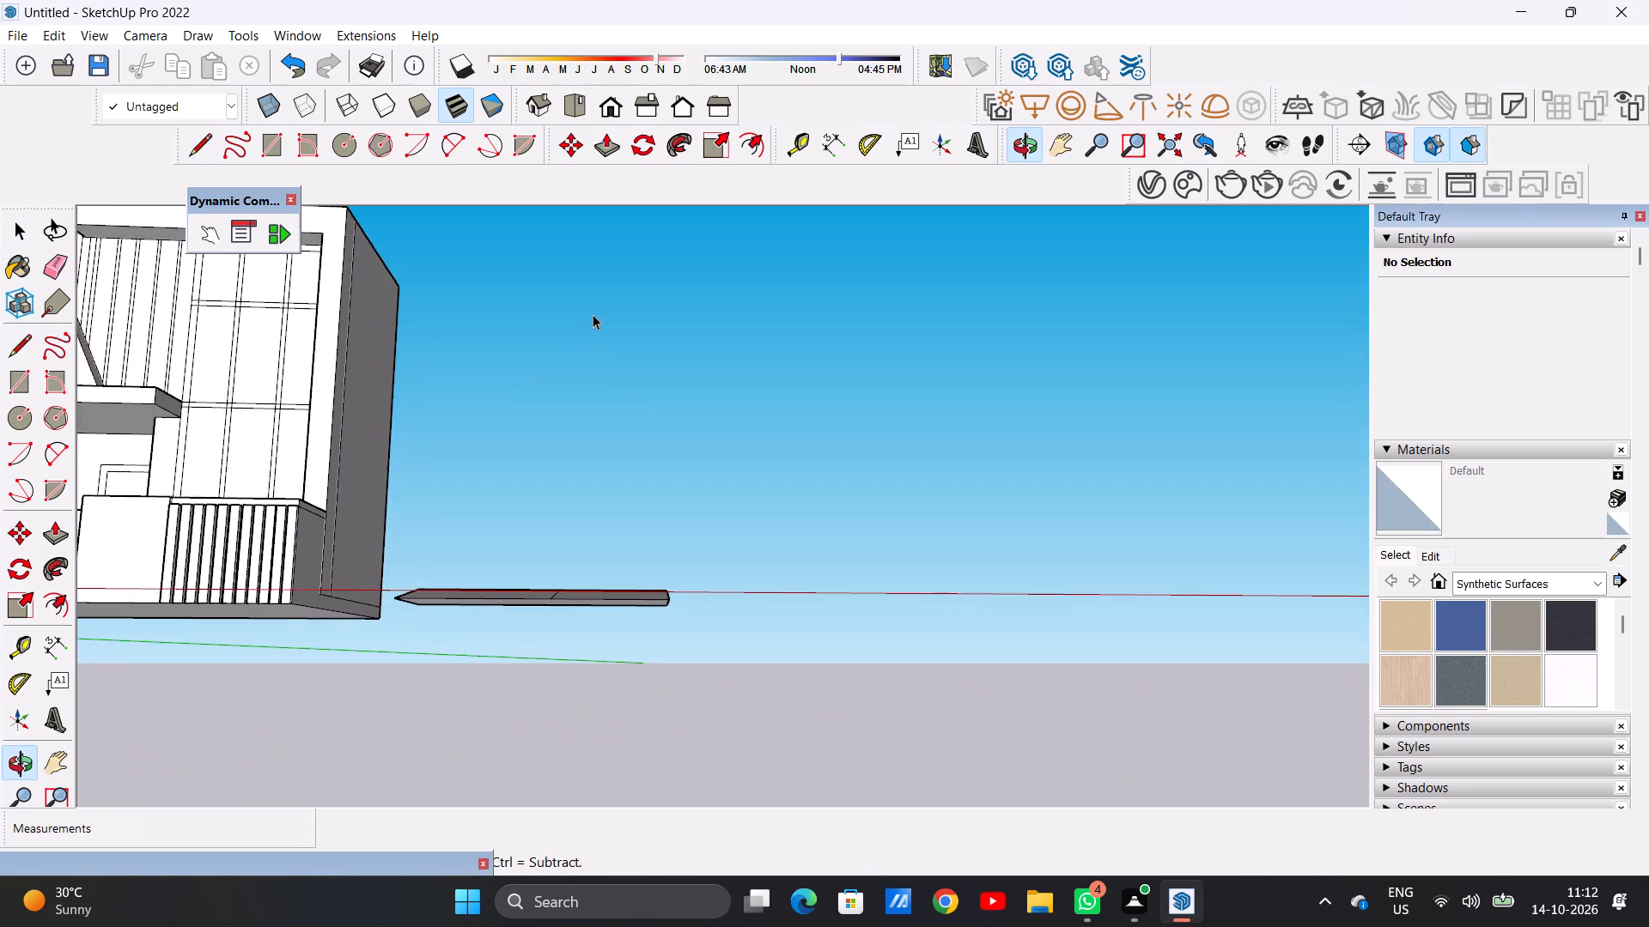
pyautogui.moveTo(593, 487); pyautogui.dragTo(602, 691, button='middle')
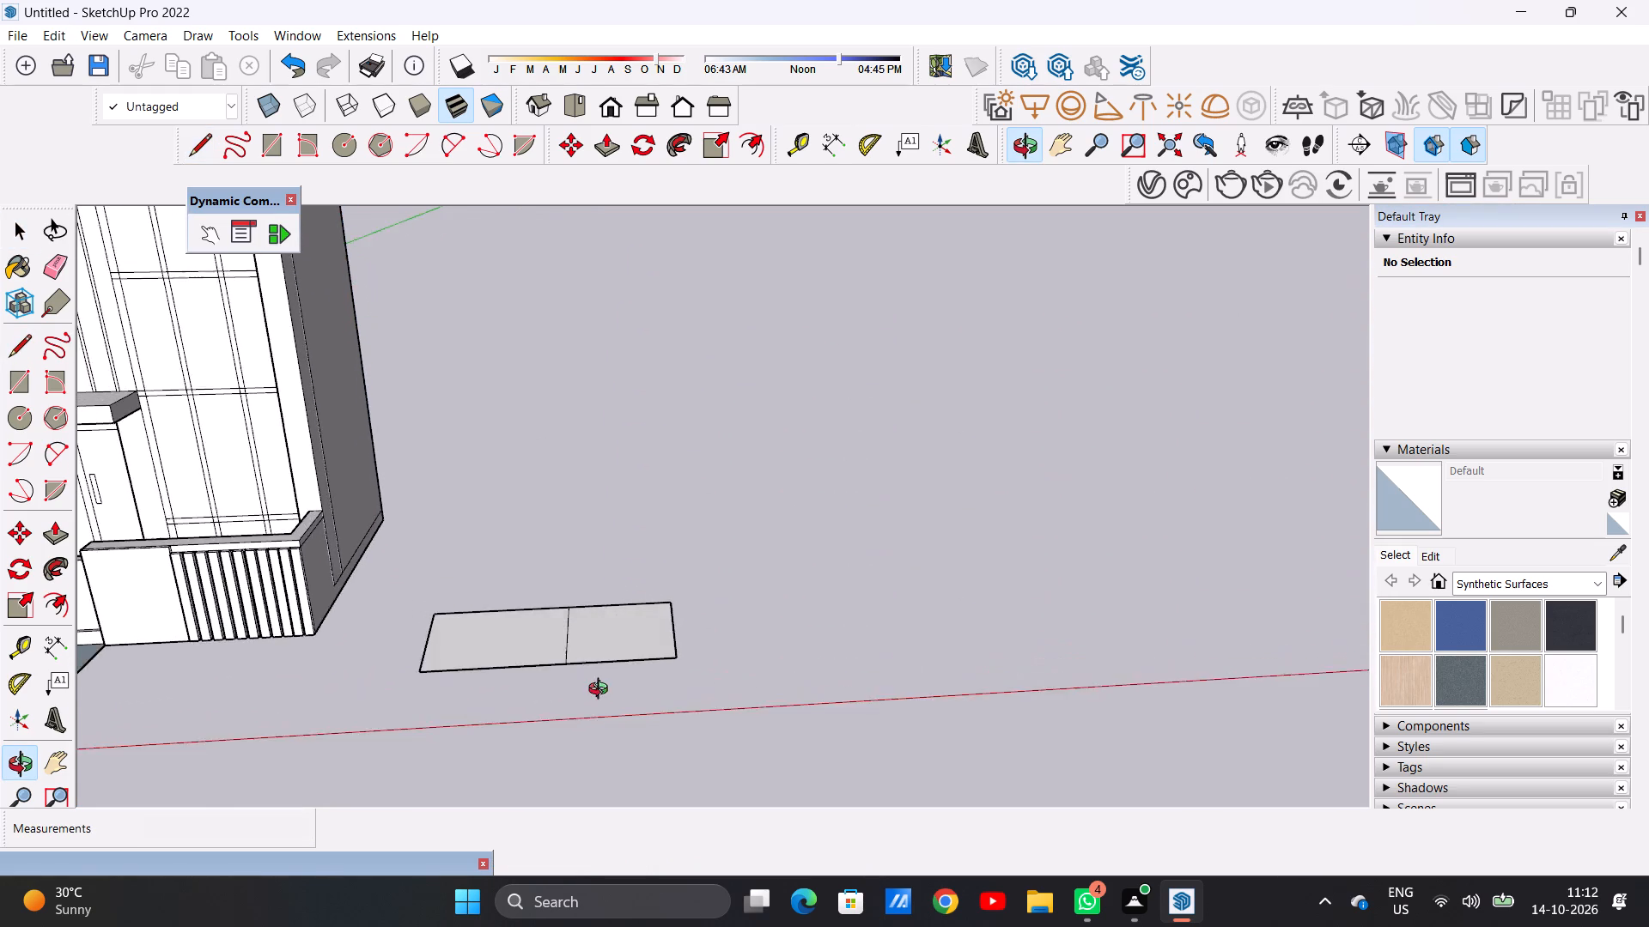
pyautogui.moveTo(602, 691); pyautogui.dragTo(598, 759, button='middle')
pyautogui.scroll(6, 614, 625)
pyautogui.moveTo(678, 593); pyautogui.dragTo(636, 748, button='middle')
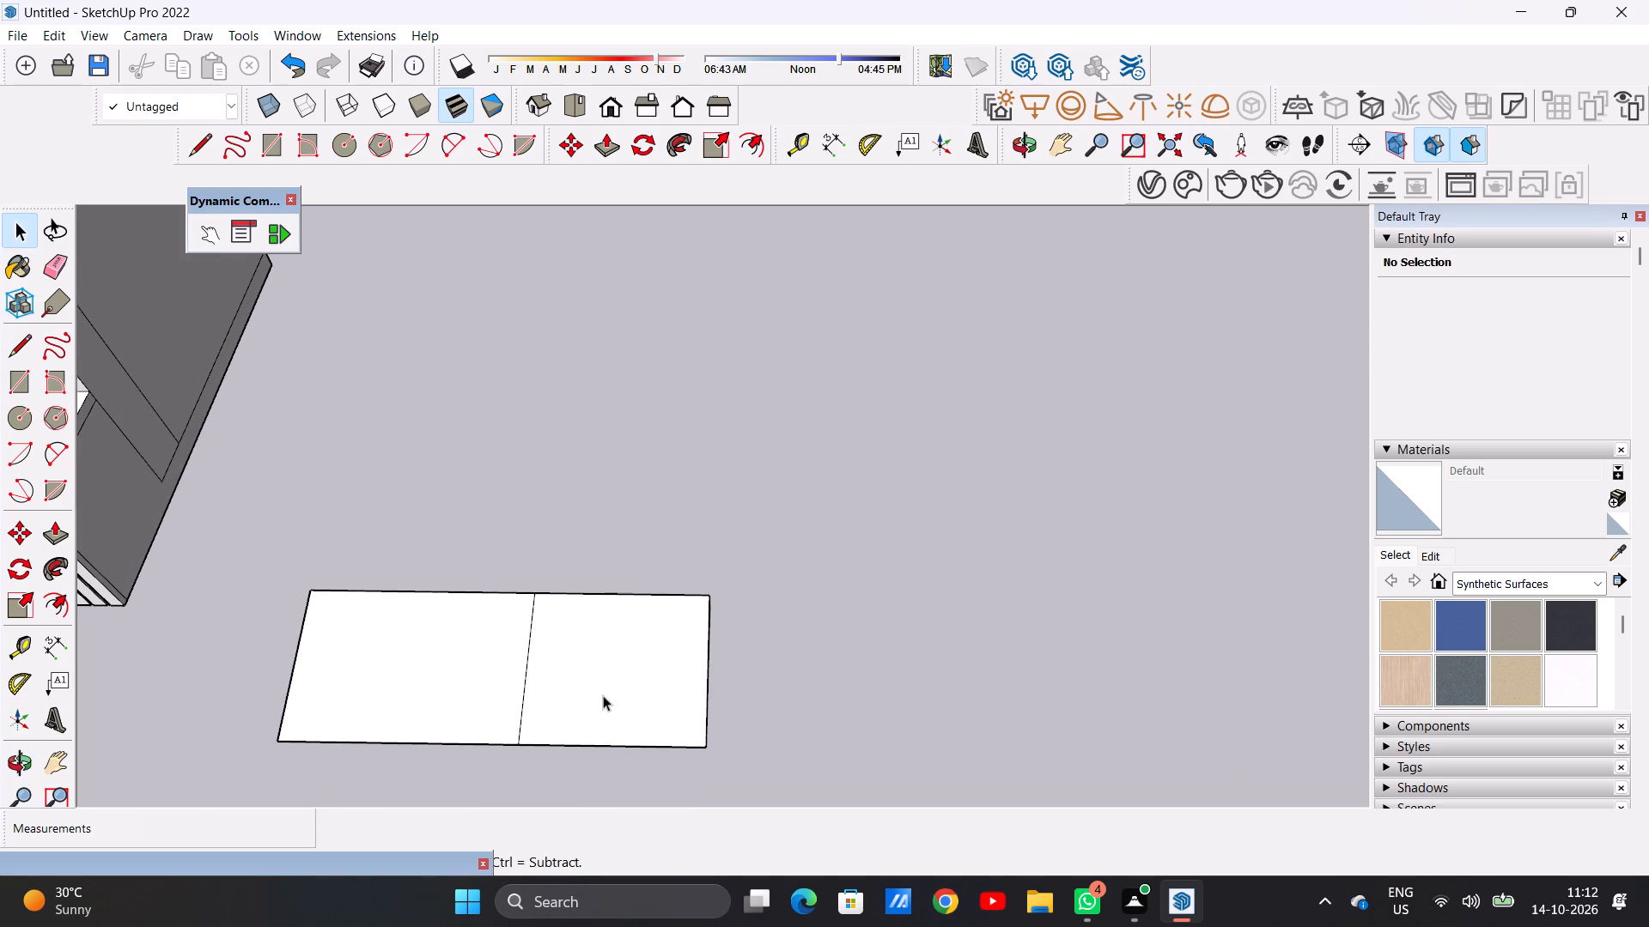
pyautogui.press('l')
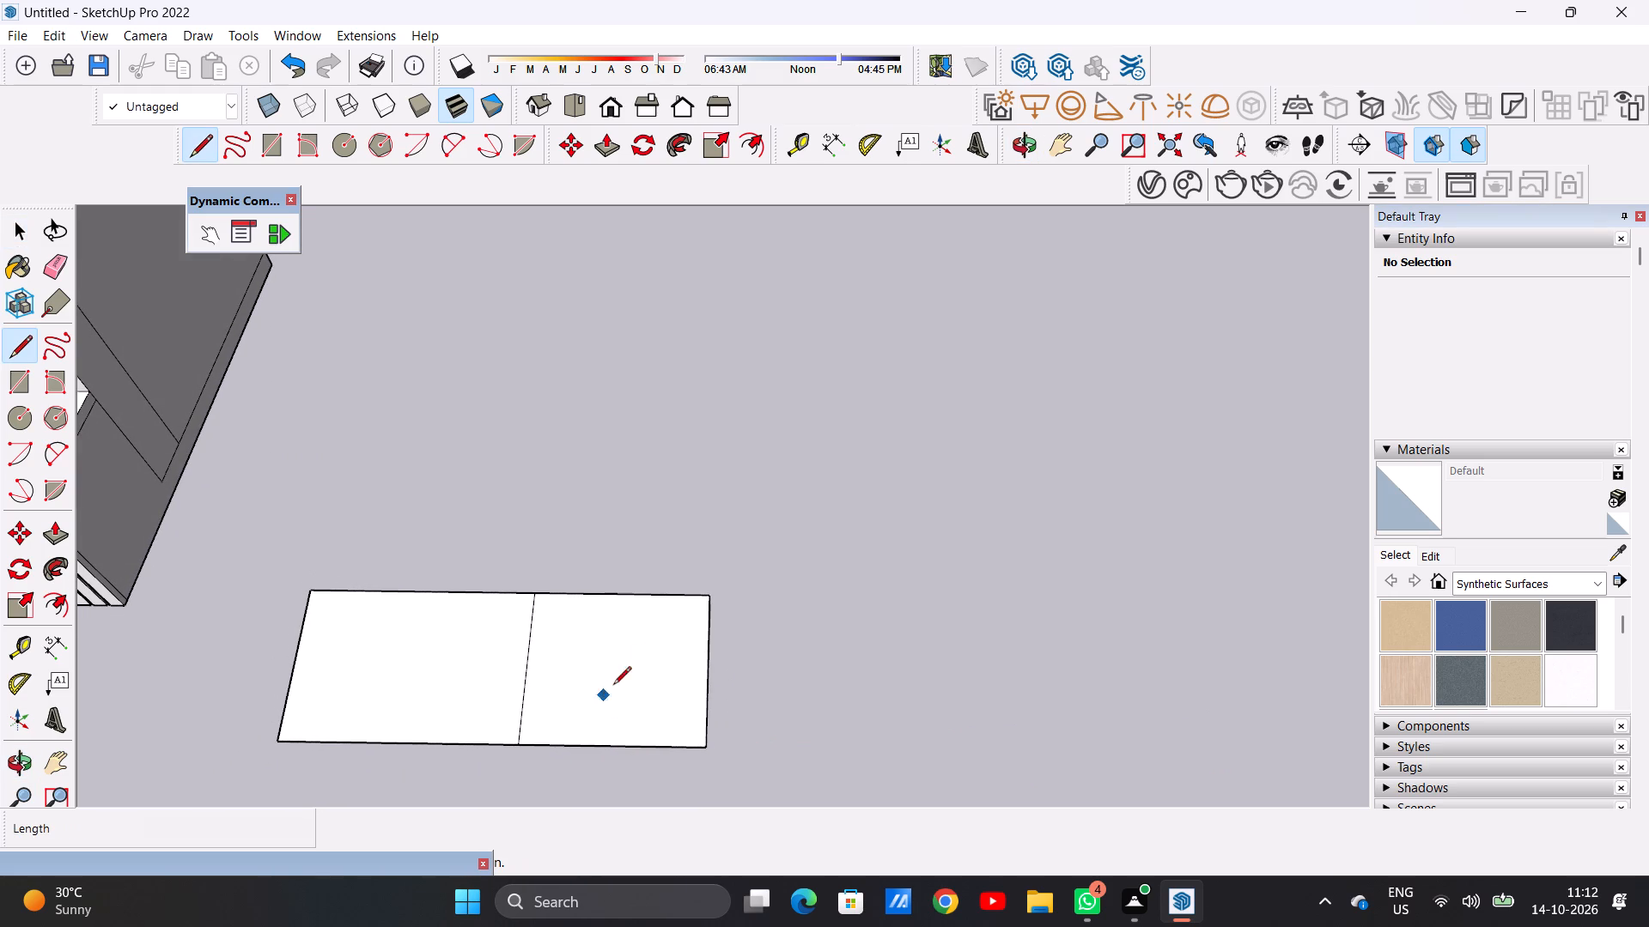
pyautogui.click(669, 600)
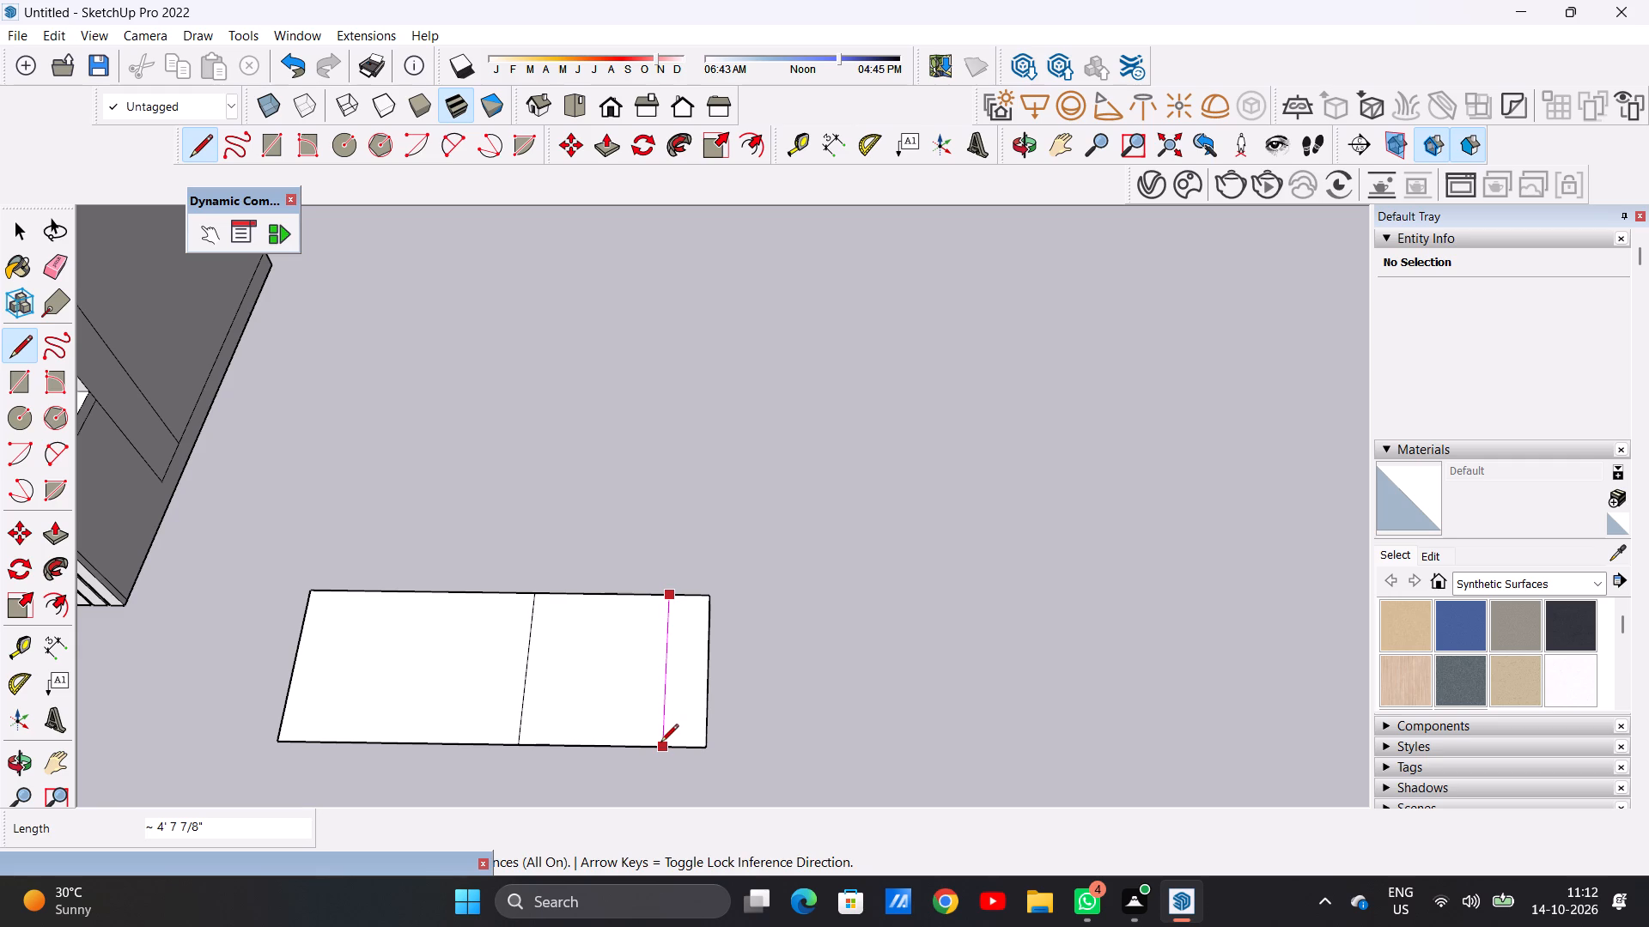
pyautogui.click(660, 746)
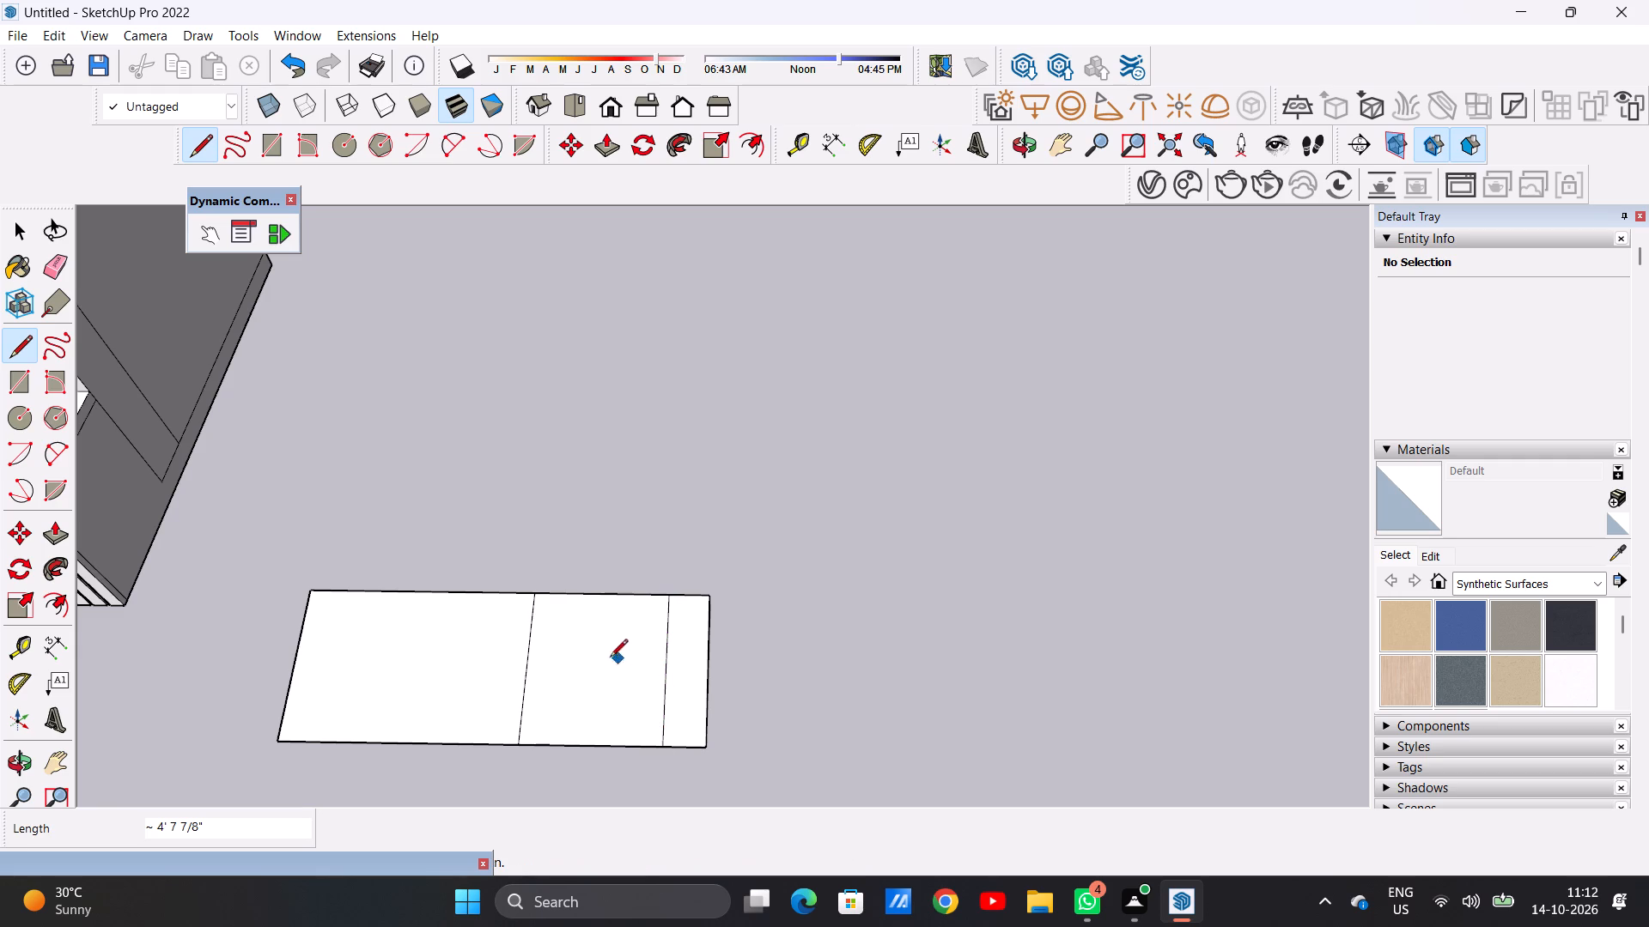
# Divide the band between the two crosswise lines into four strips with three parallel lines, each about 4' 1 7/8" long.
pyautogui.click(533, 632)
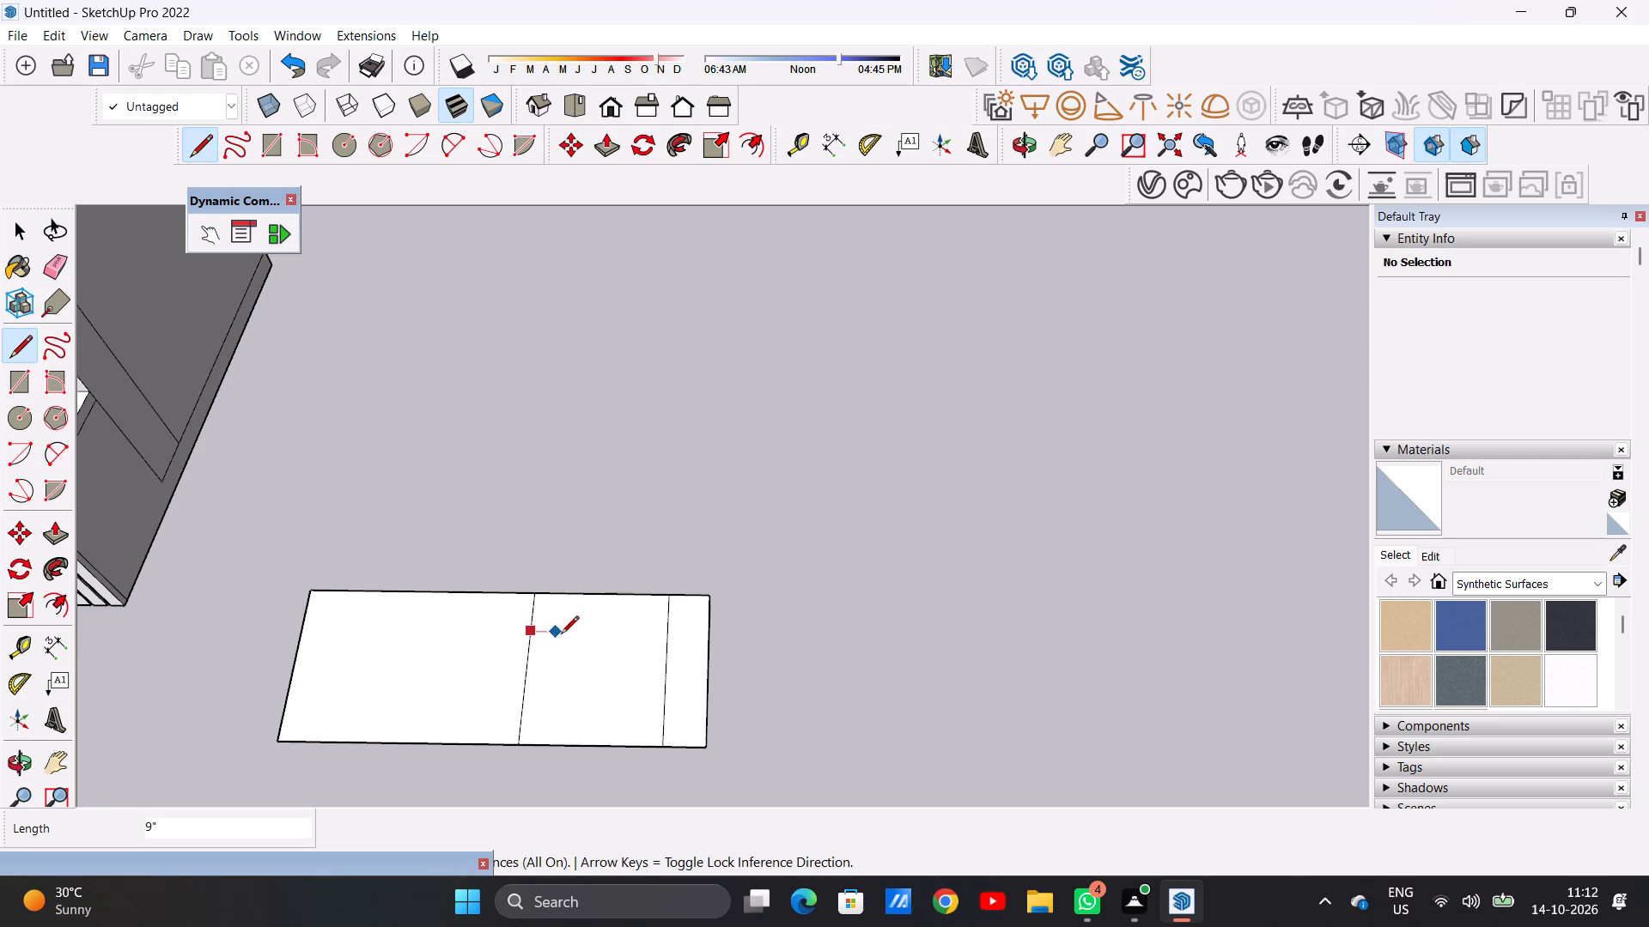
pyautogui.click(666, 635)
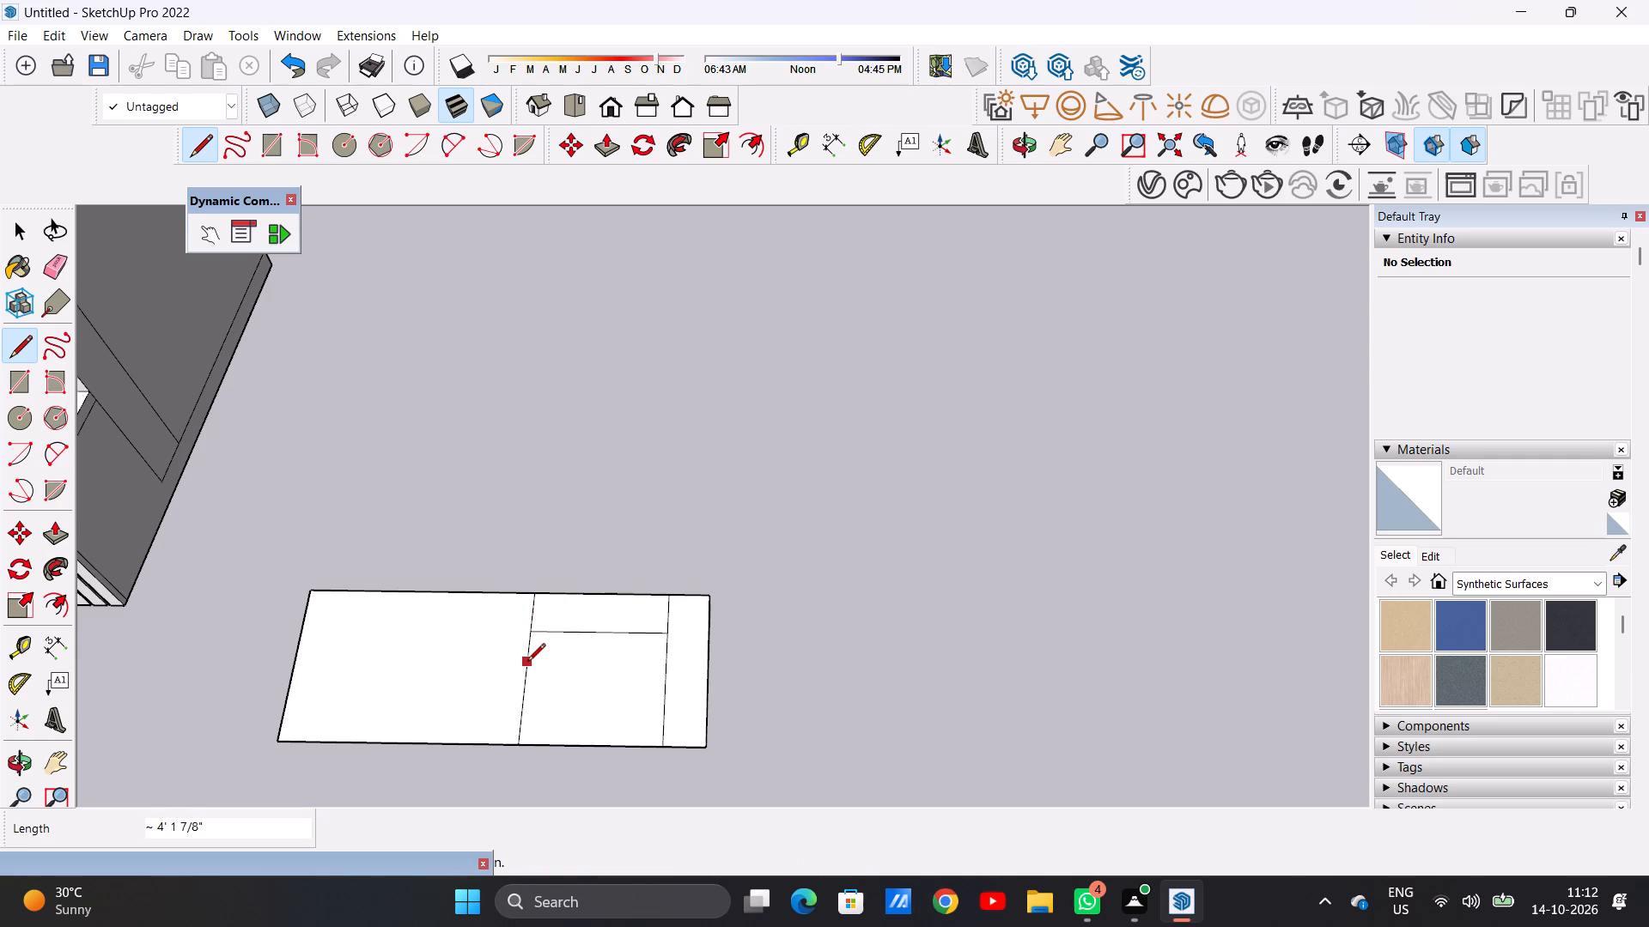
pyautogui.click(530, 669)
pyautogui.click(660, 669)
pyautogui.click(528, 712)
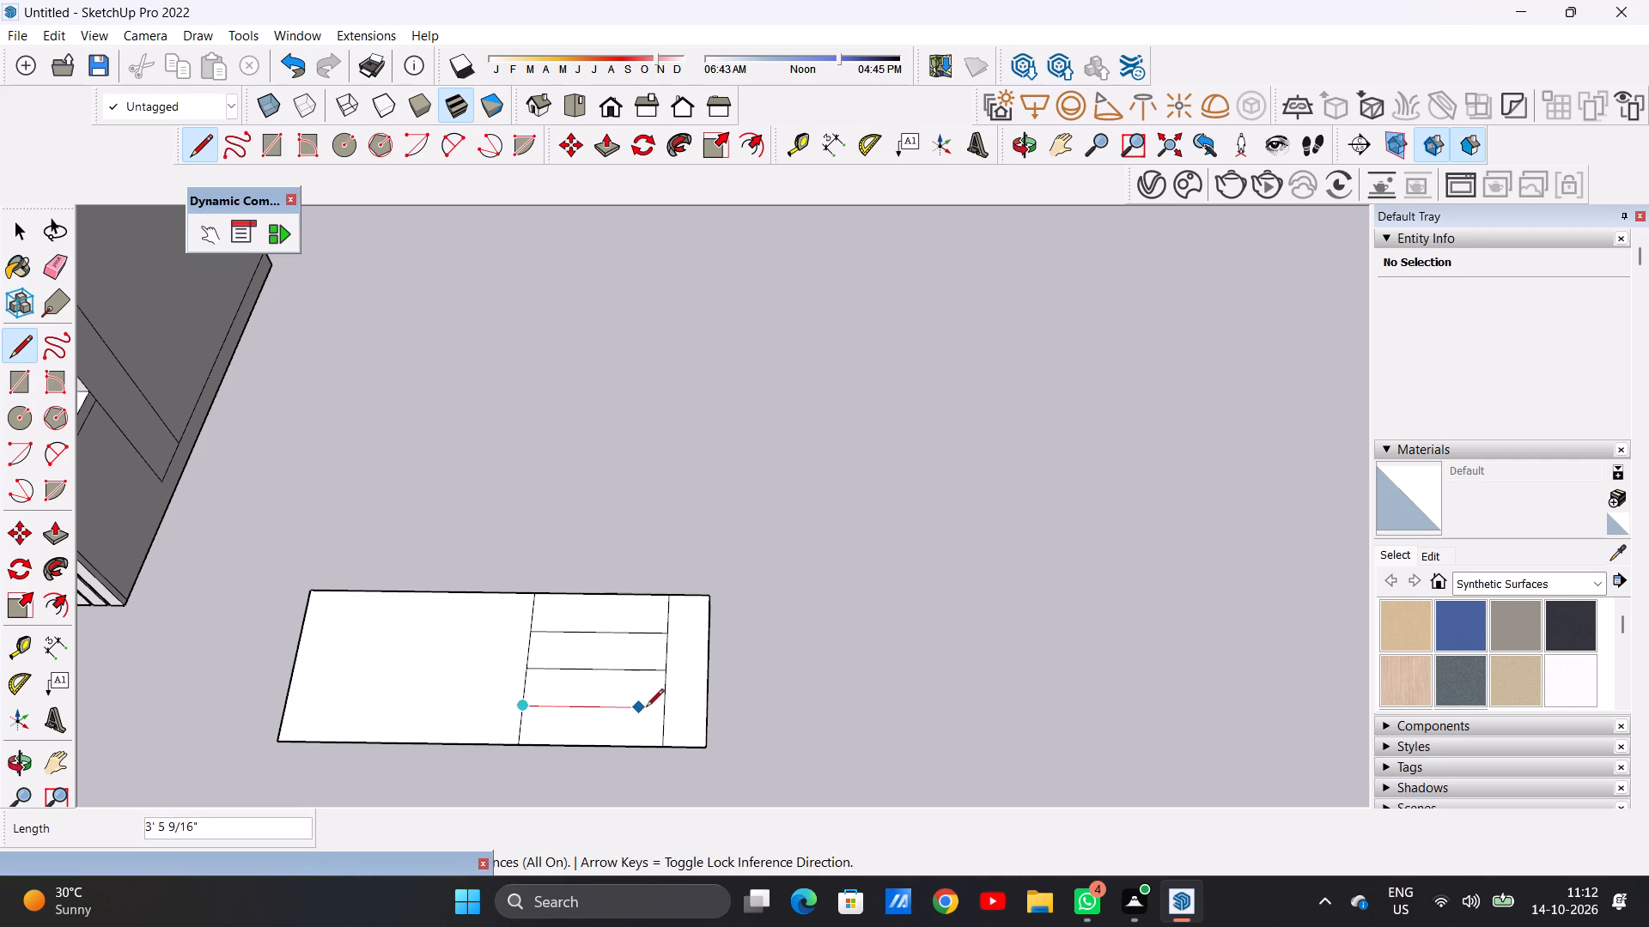
pyautogui.click(663, 708)
pyautogui.press('space')
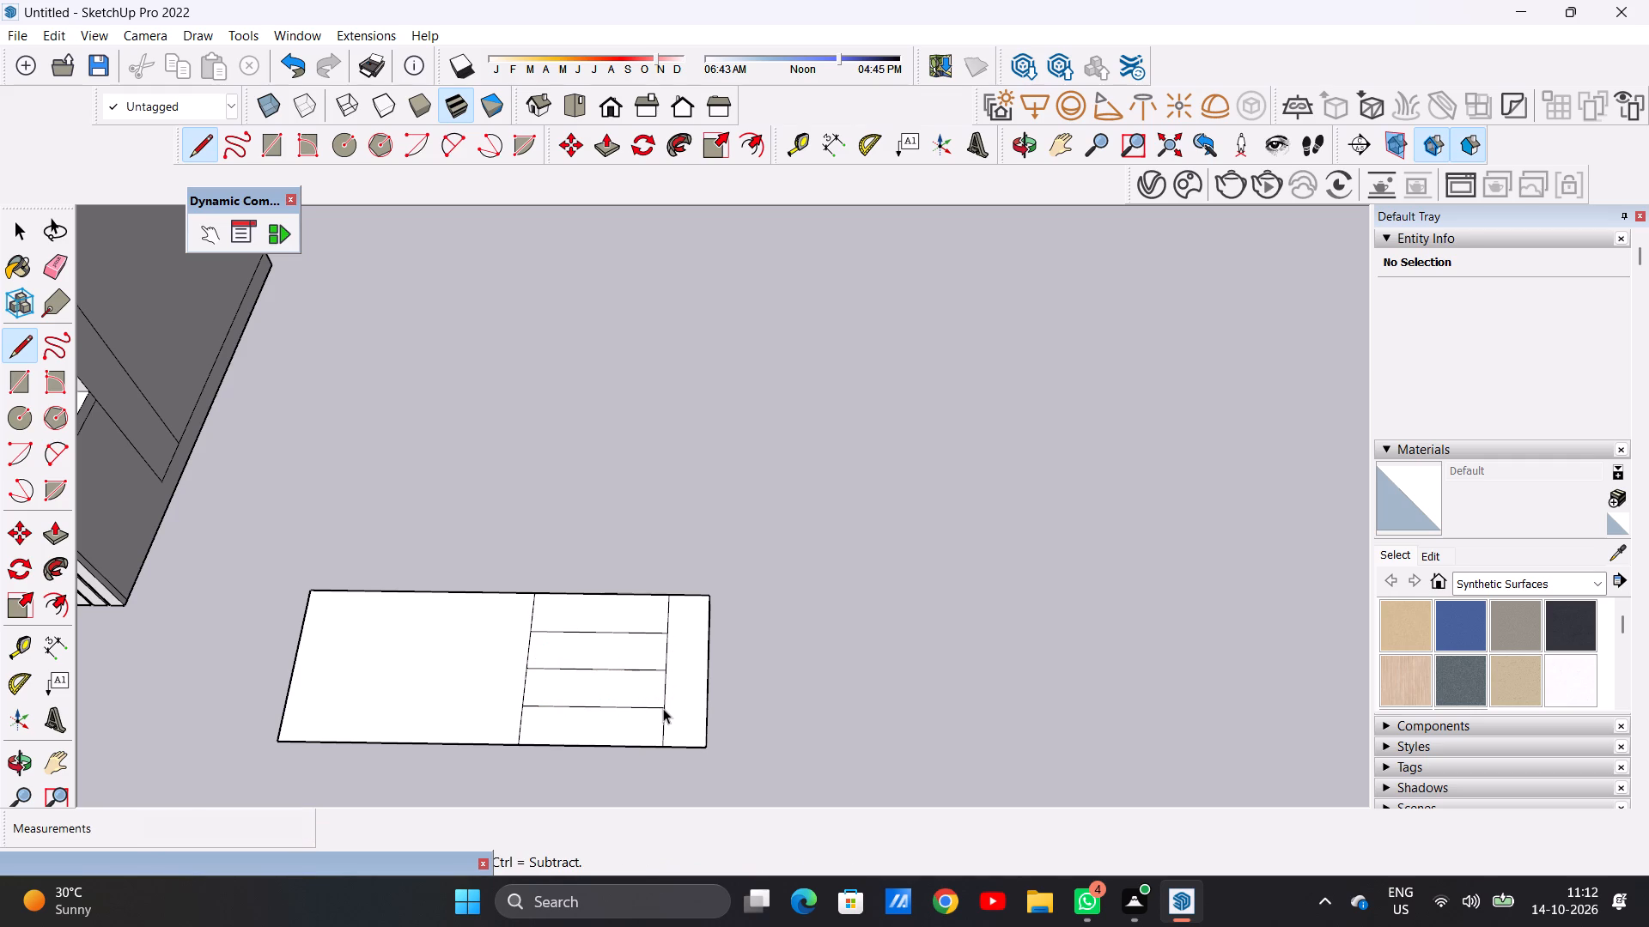
# Examine the divided sloping face from above and from the side, in relation to the house.
pyautogui.scroll(-5, 604, 754)
pyautogui.moveTo(619, 688); pyautogui.dragTo(591, 651, button='middle')
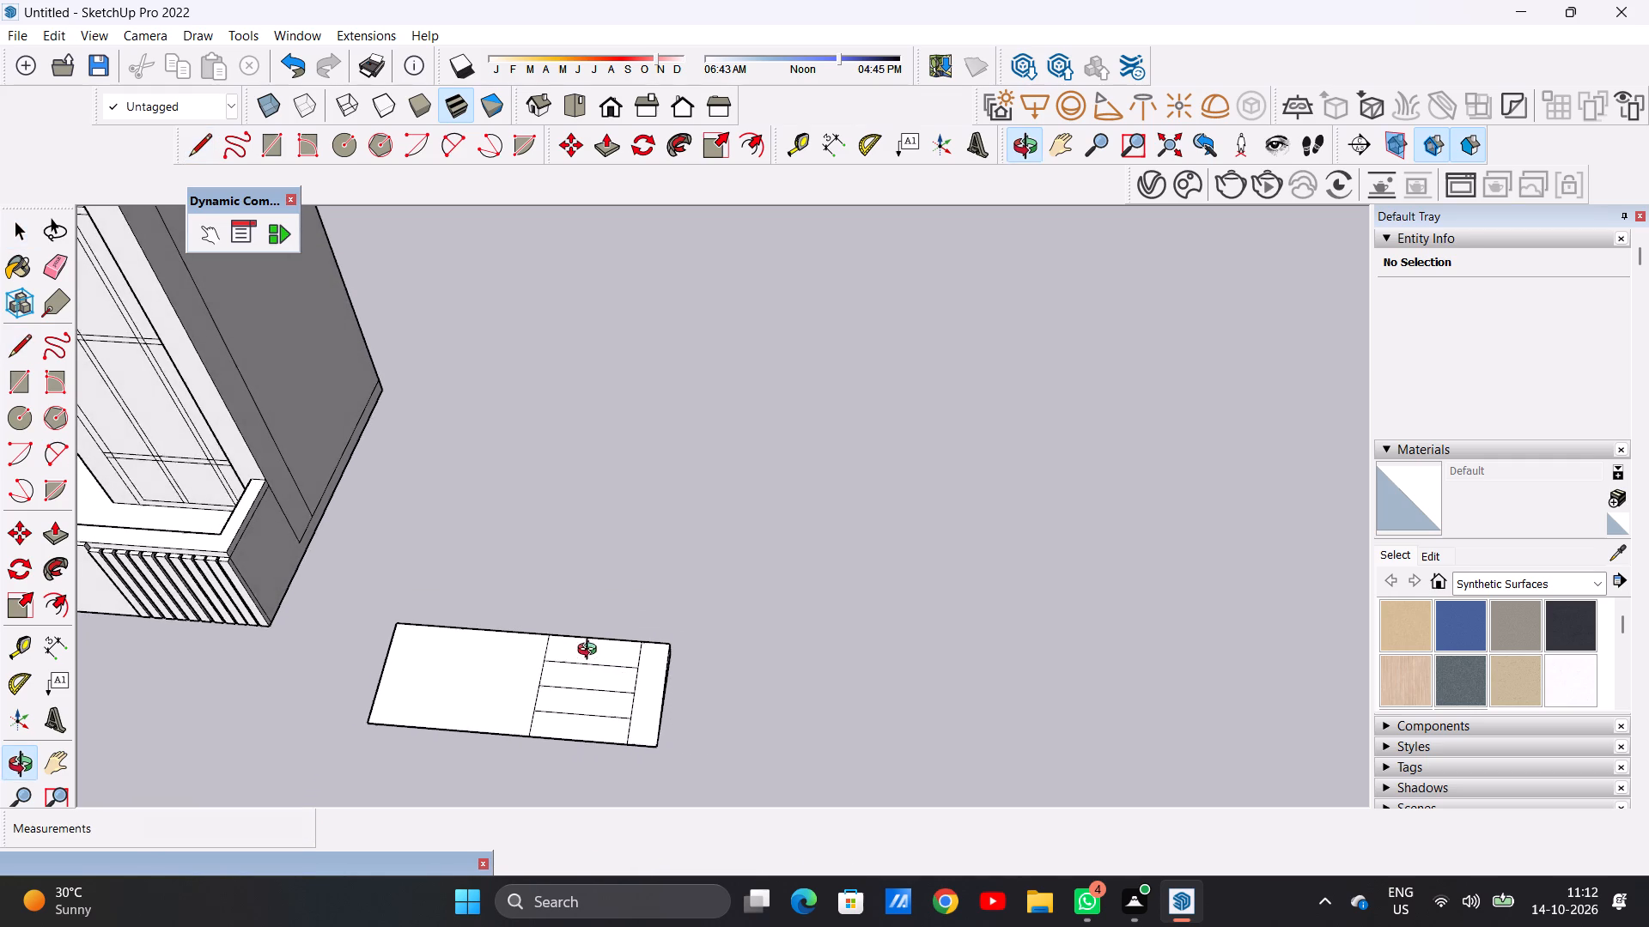
pyautogui.moveTo(591, 651); pyautogui.dragTo(591, 651, button='middle')
pyautogui.scroll(3, 622, 642)
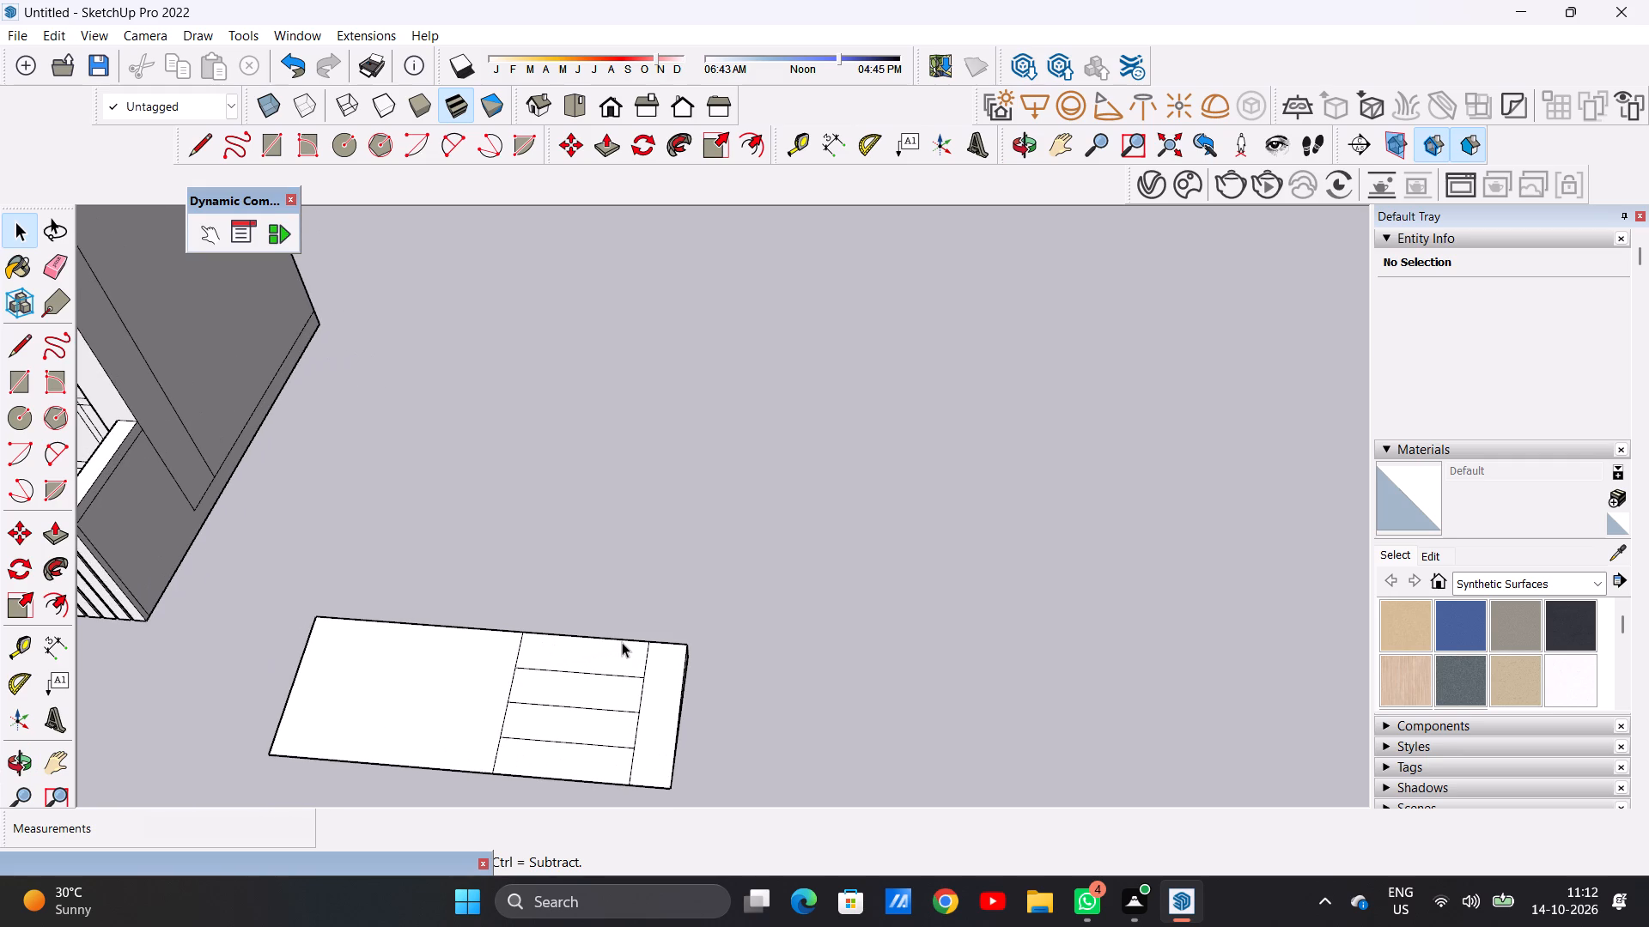
pyautogui.scroll(-9, 622, 672)
pyautogui.moveTo(624, 696); pyautogui.dragTo(517, 626, button='middle')
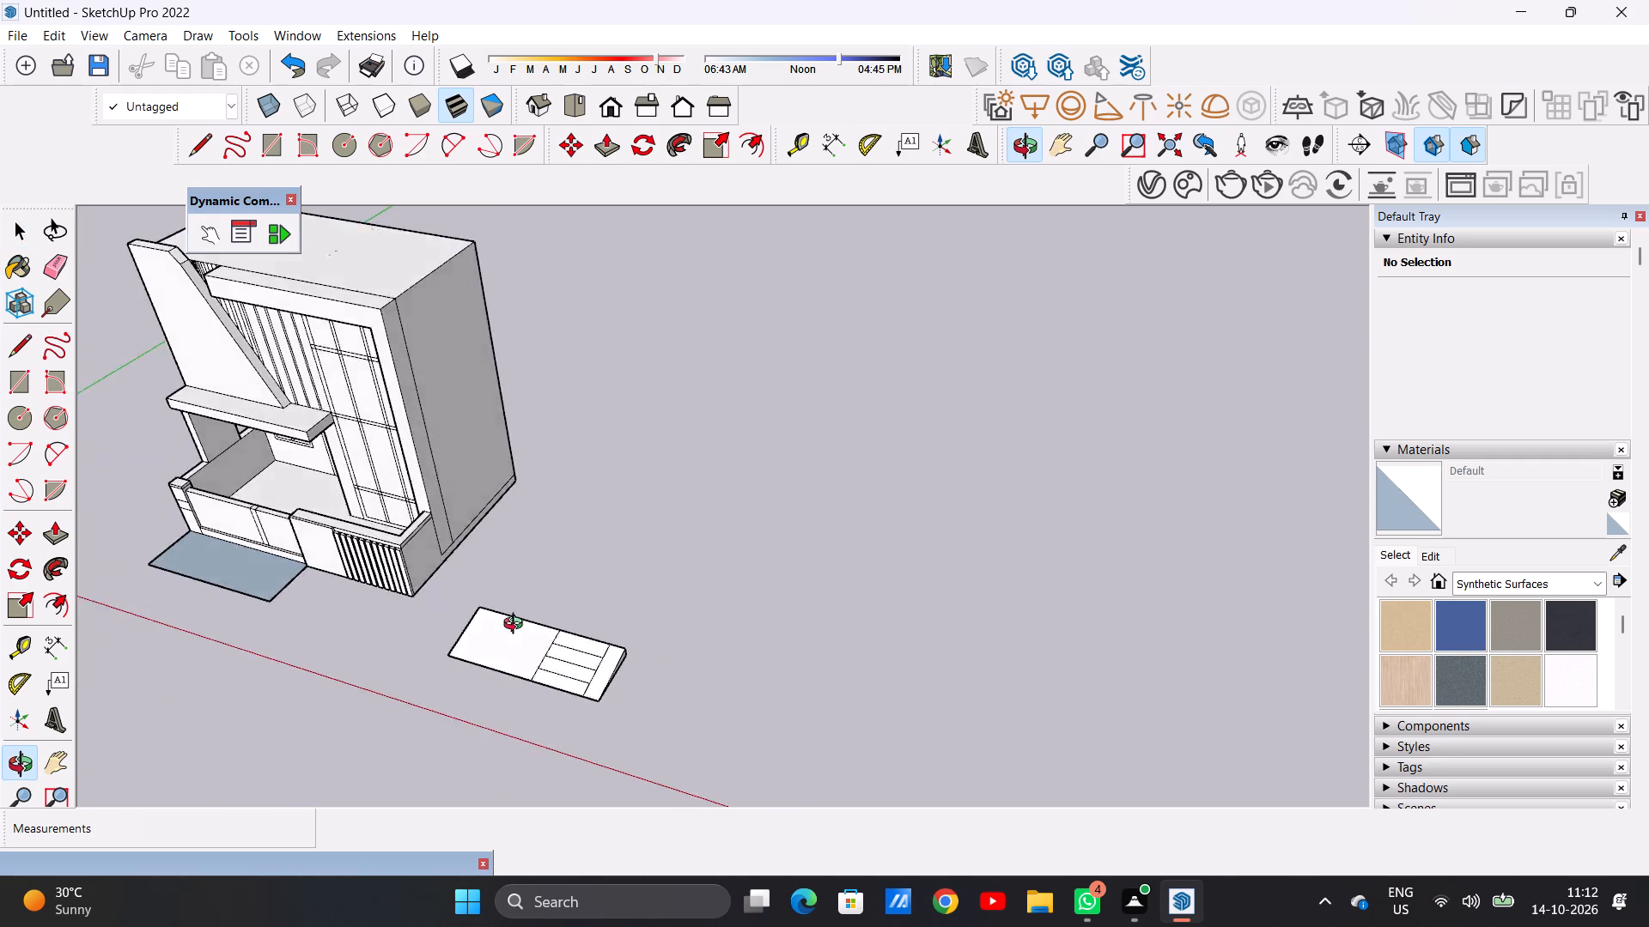
pyautogui.moveTo(517, 626); pyautogui.dragTo(314, 579, button='middle')
pyautogui.scroll(5, 525, 579)
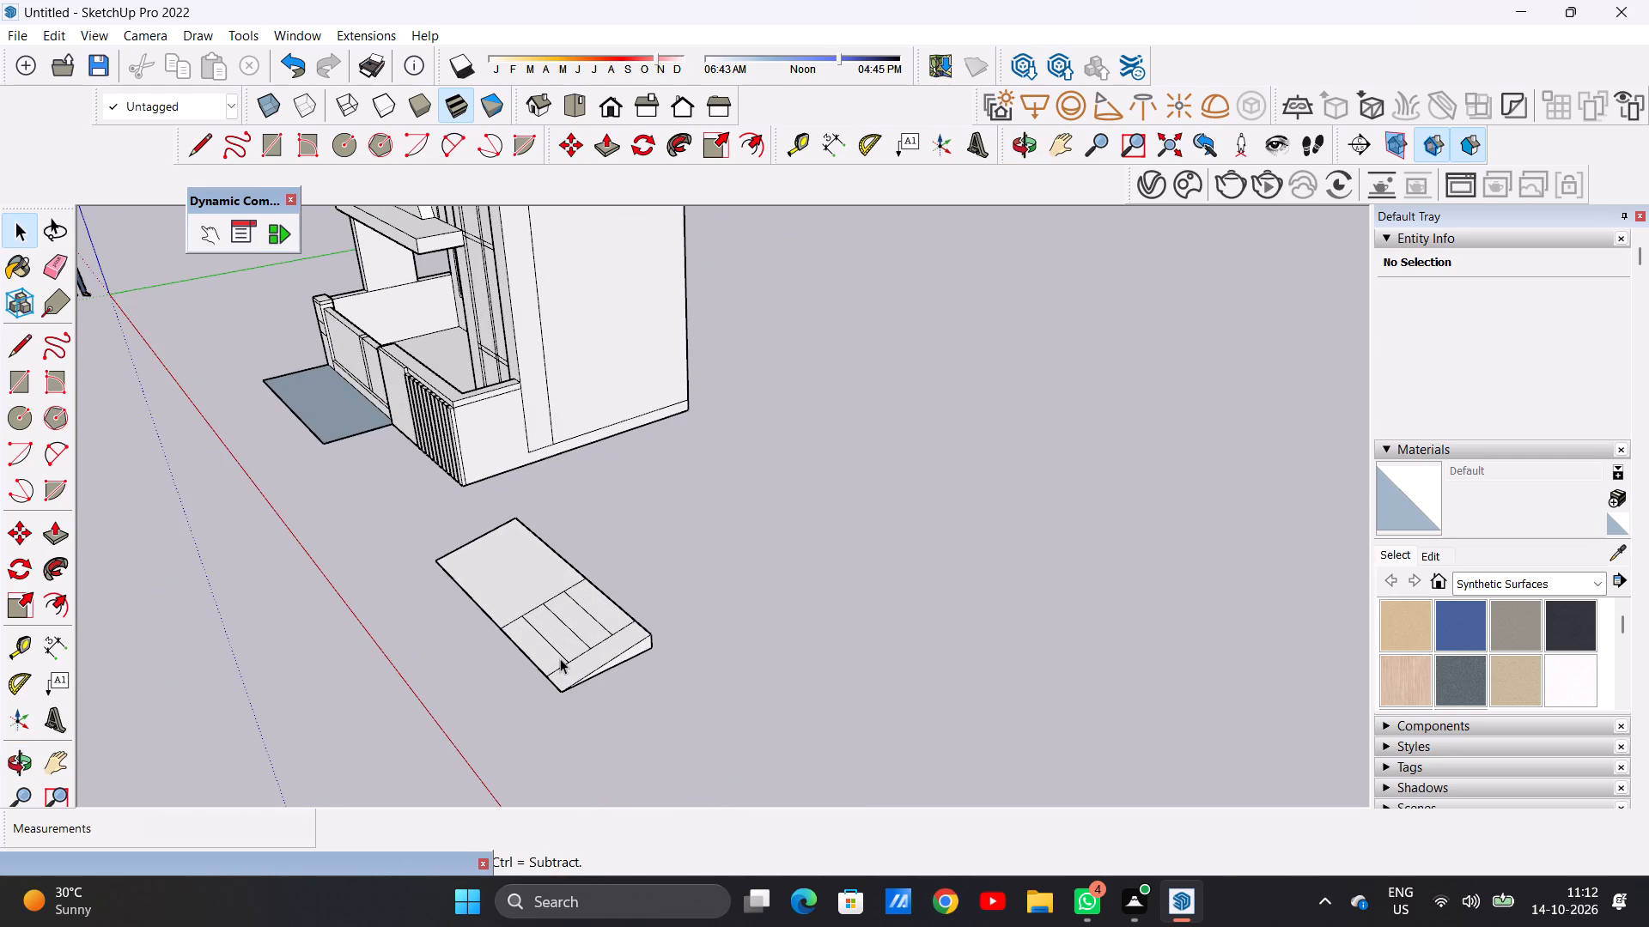
pyautogui.scroll(-11, 597, 701)
pyautogui.moveTo(575, 673); pyautogui.dragTo(606, 609, button='middle')
pyautogui.scroll(10, 621, 659)
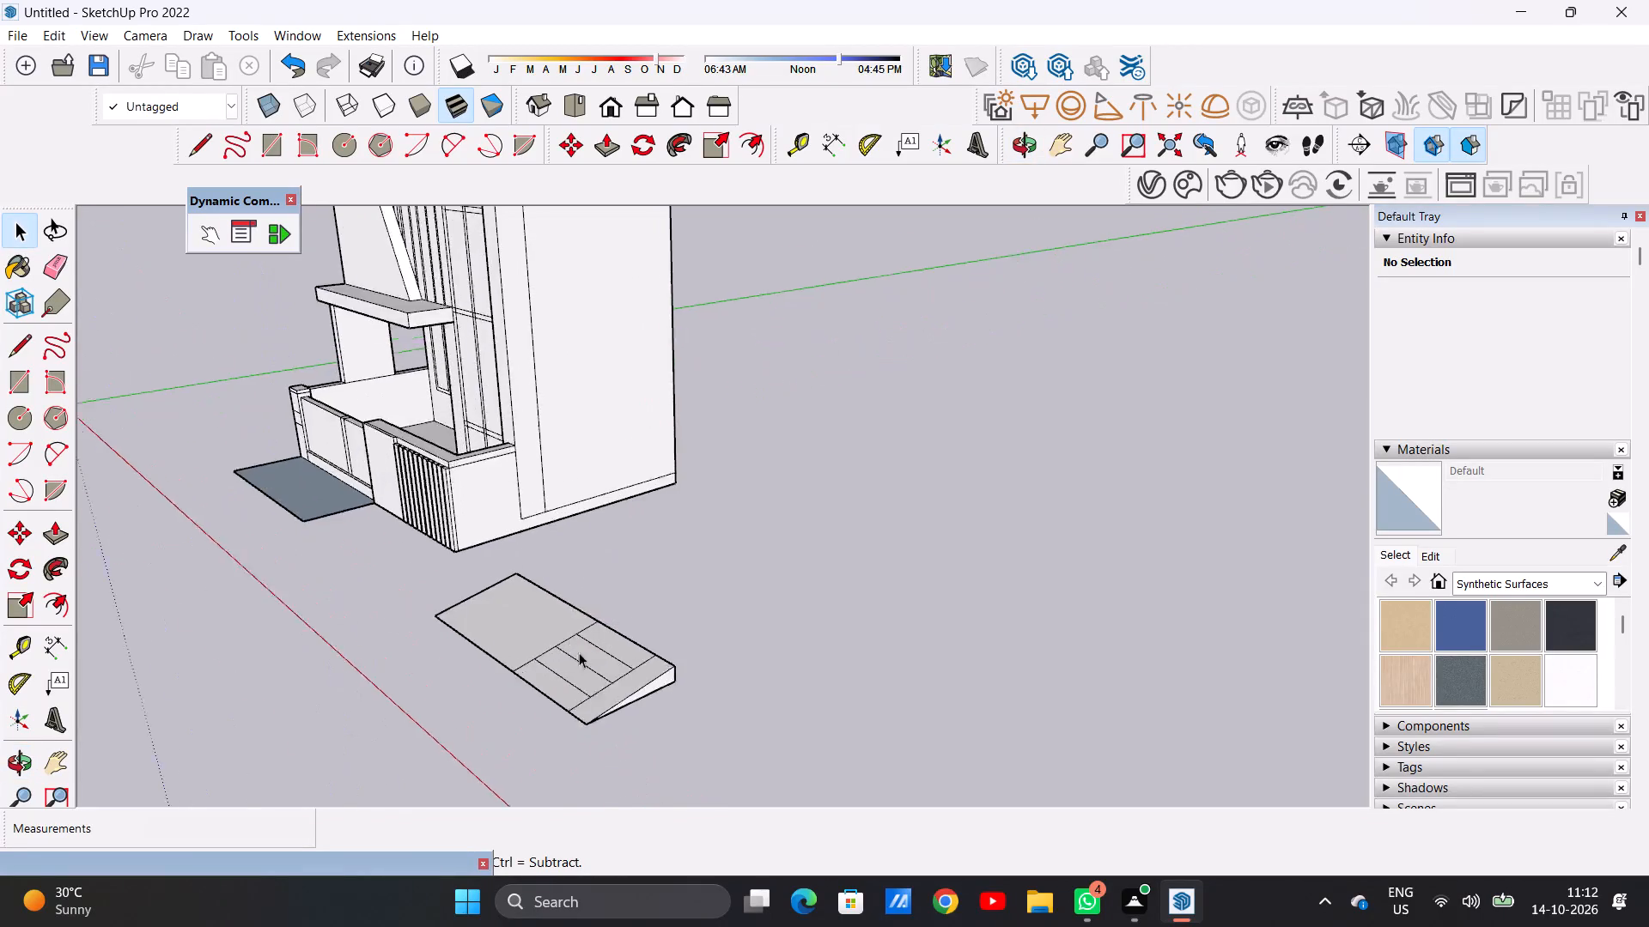
pyautogui.scroll(9, 579, 652)
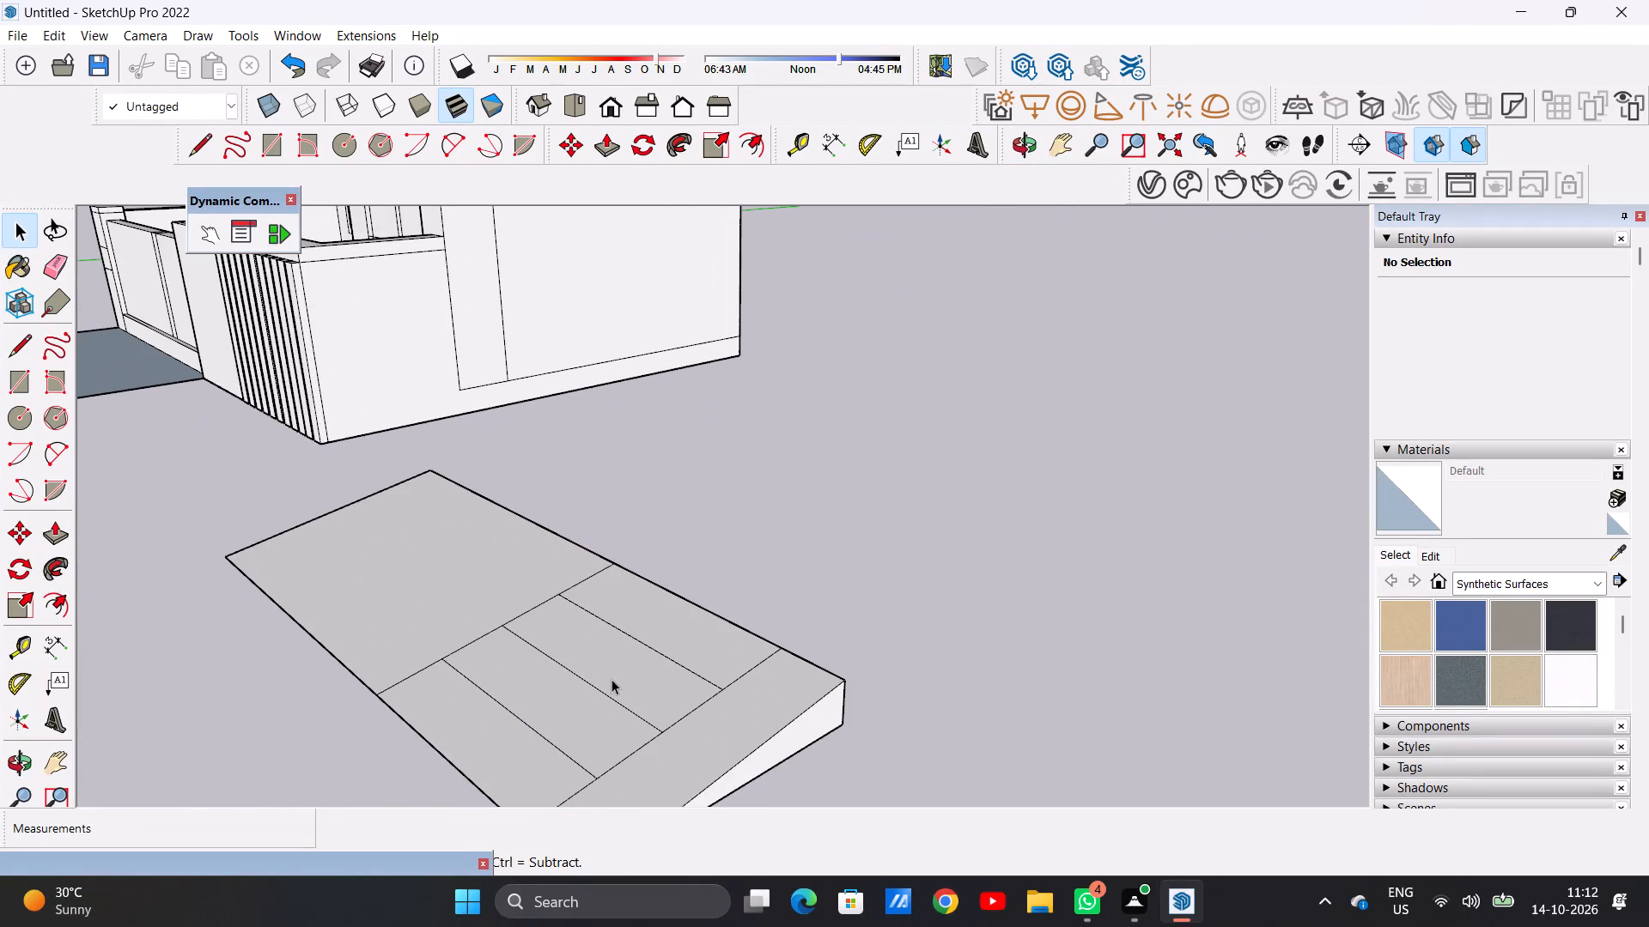
pyautogui.scroll(-5, 598, 695)
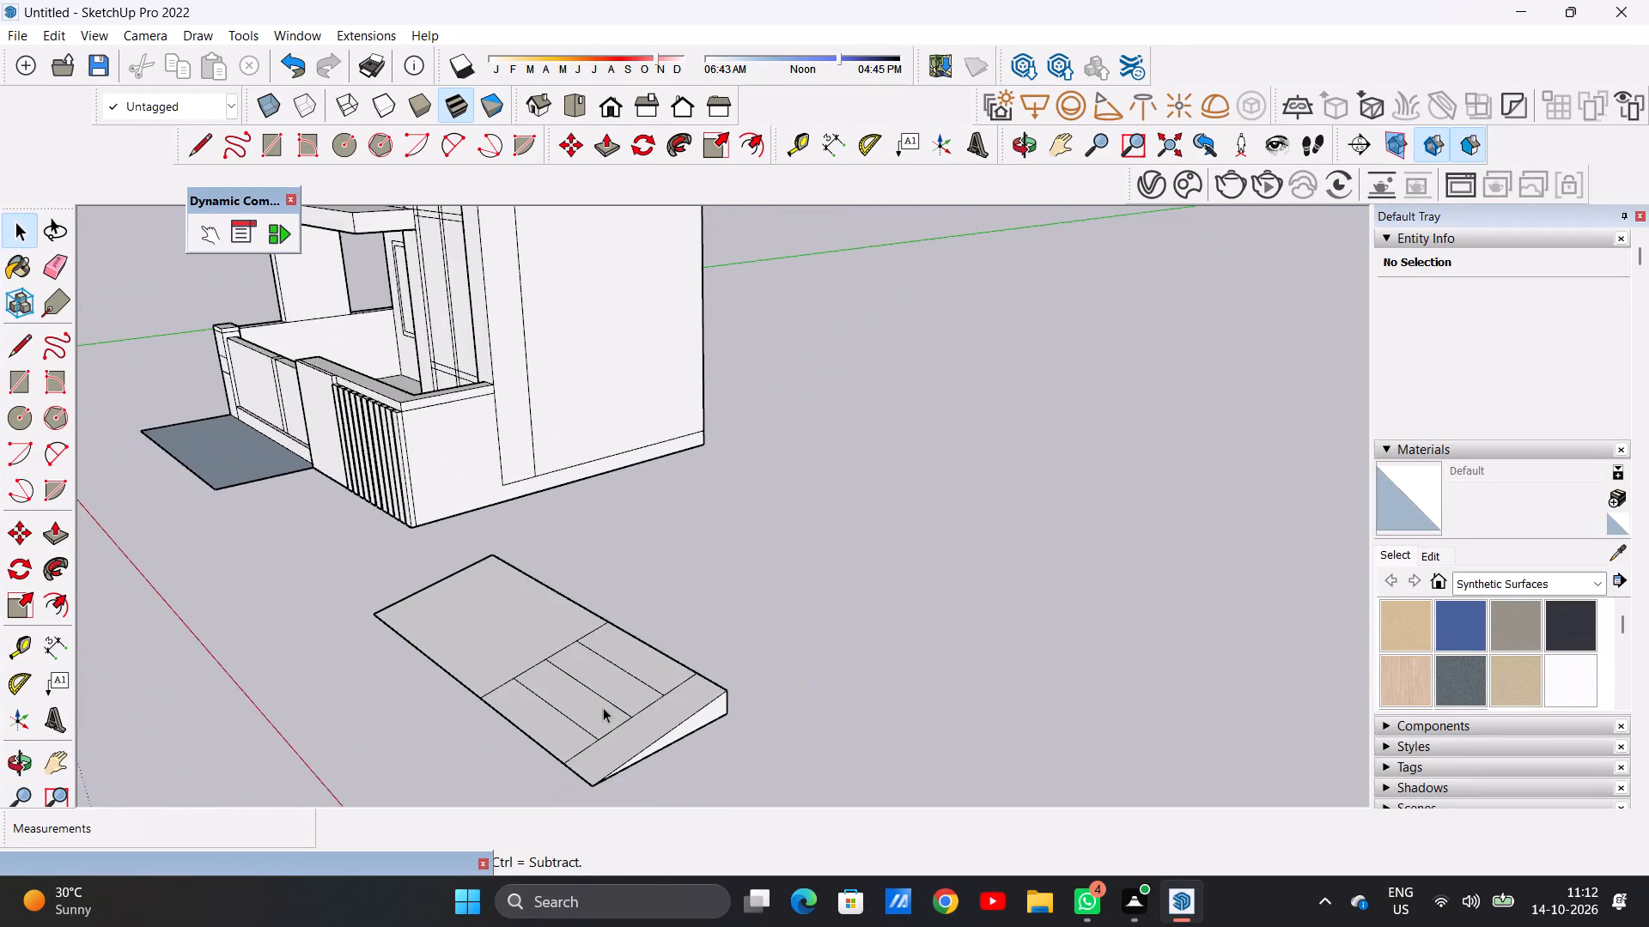
pyautogui.scroll(-10, 603, 707)
pyautogui.moveTo(581, 712); pyautogui.dragTo(661, 687, button='middle')
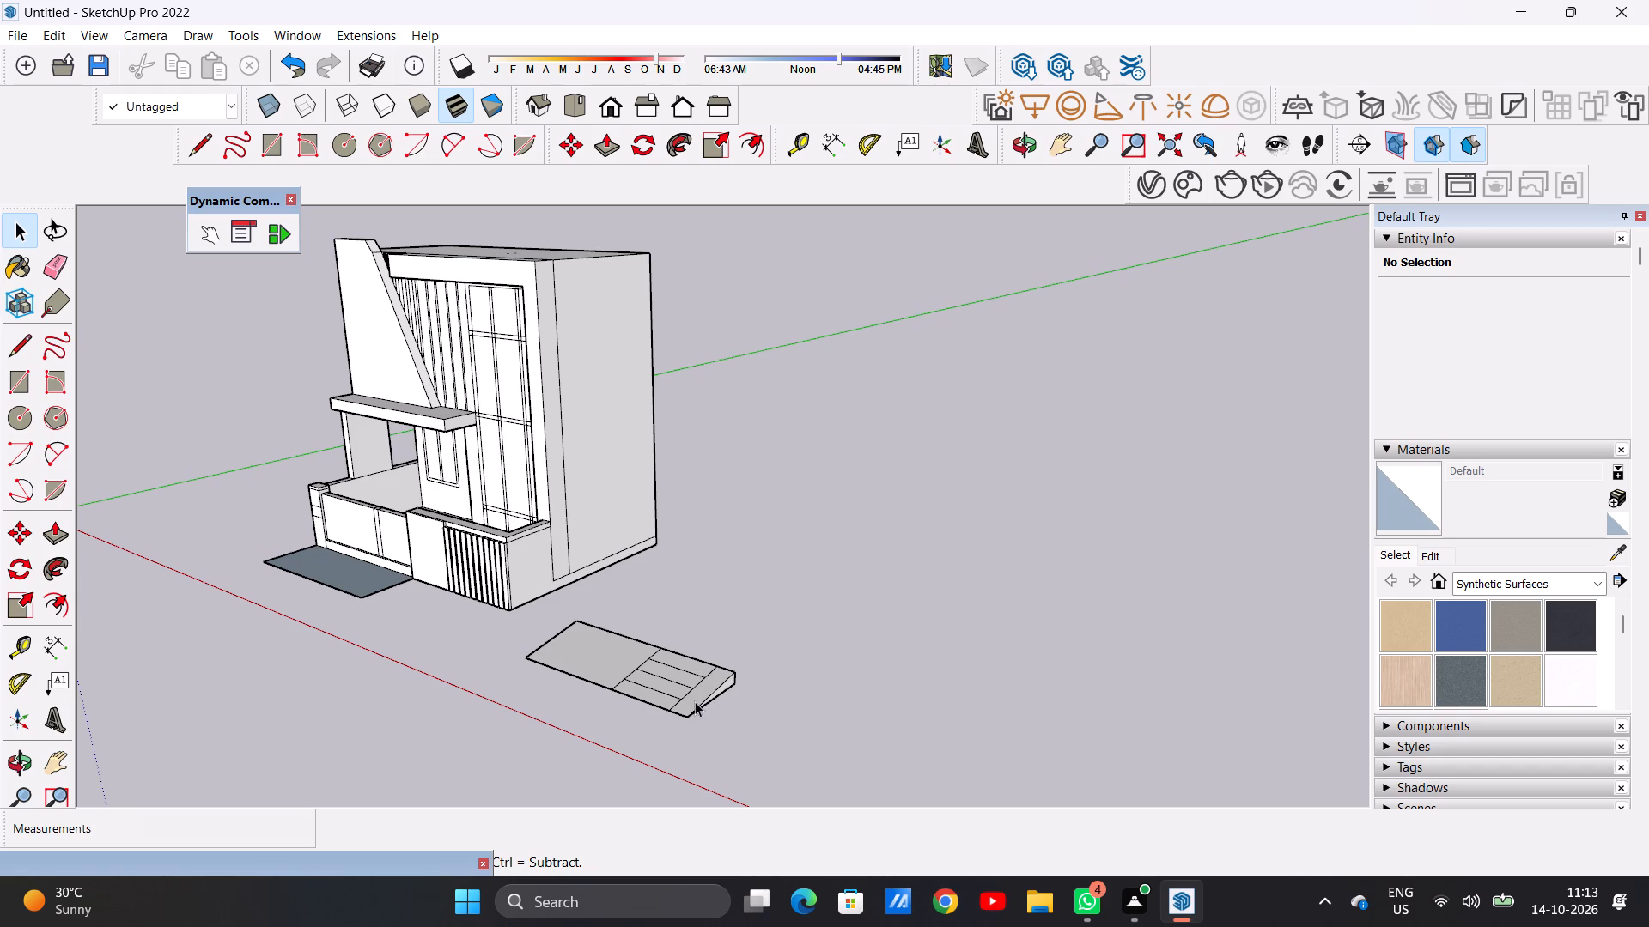
# Push/Pull the three highest strips of the slope upward, from the rear forward, by about 3 1/4", 1 7/16" and 7/16".
pyautogui.scroll(11, 700, 646)
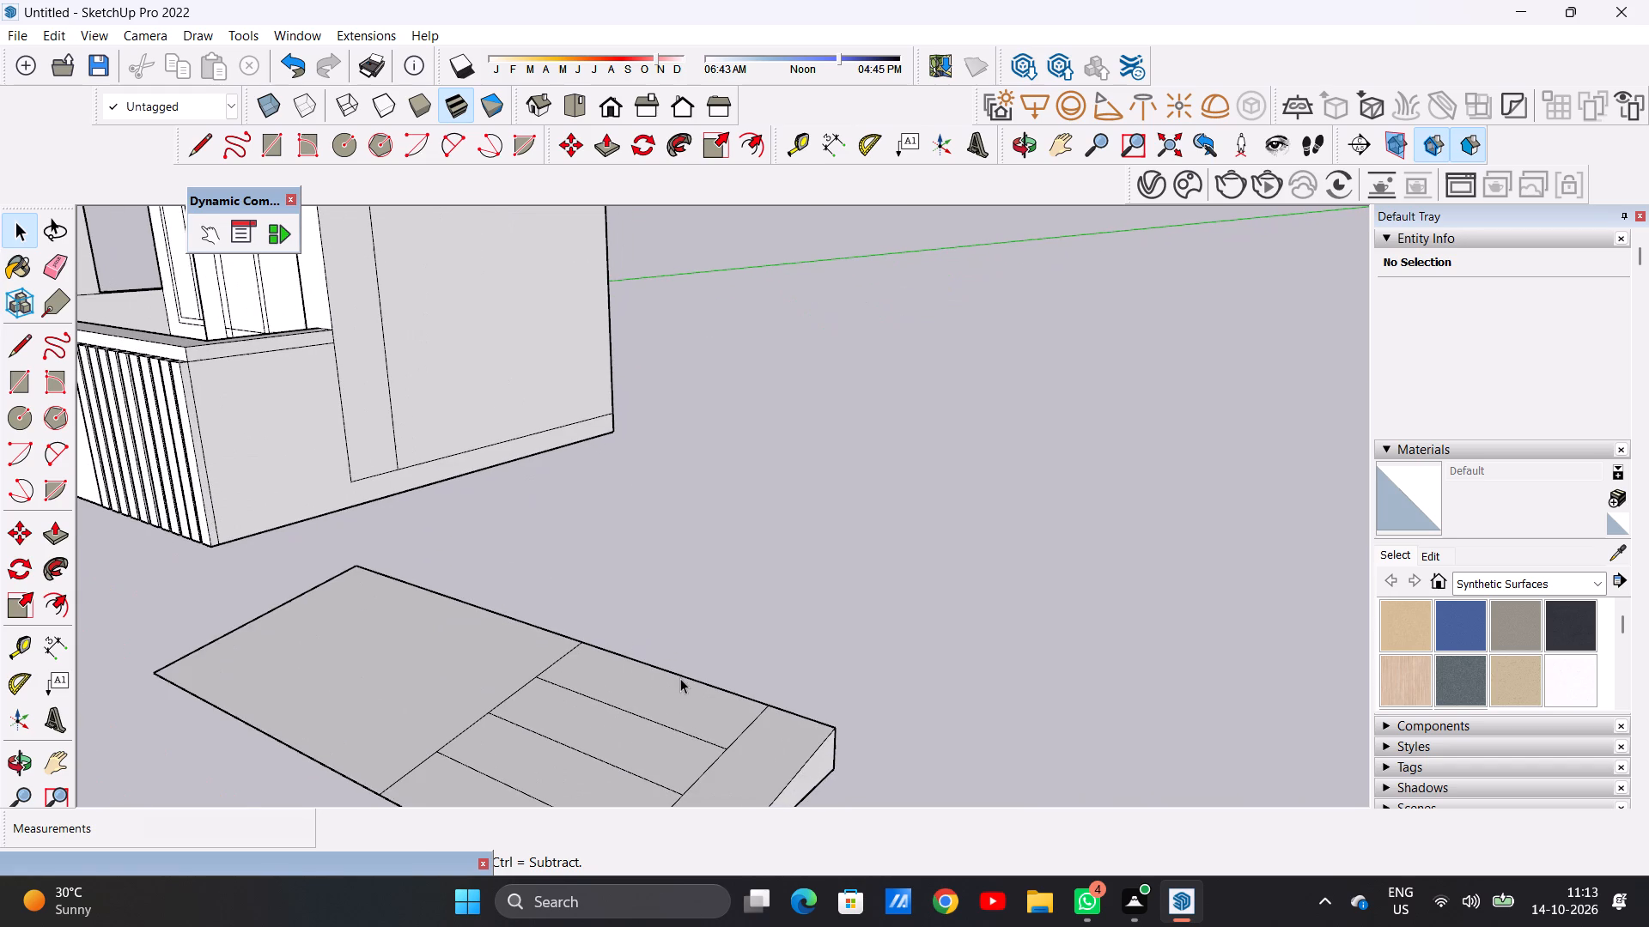
pyautogui.press('p')
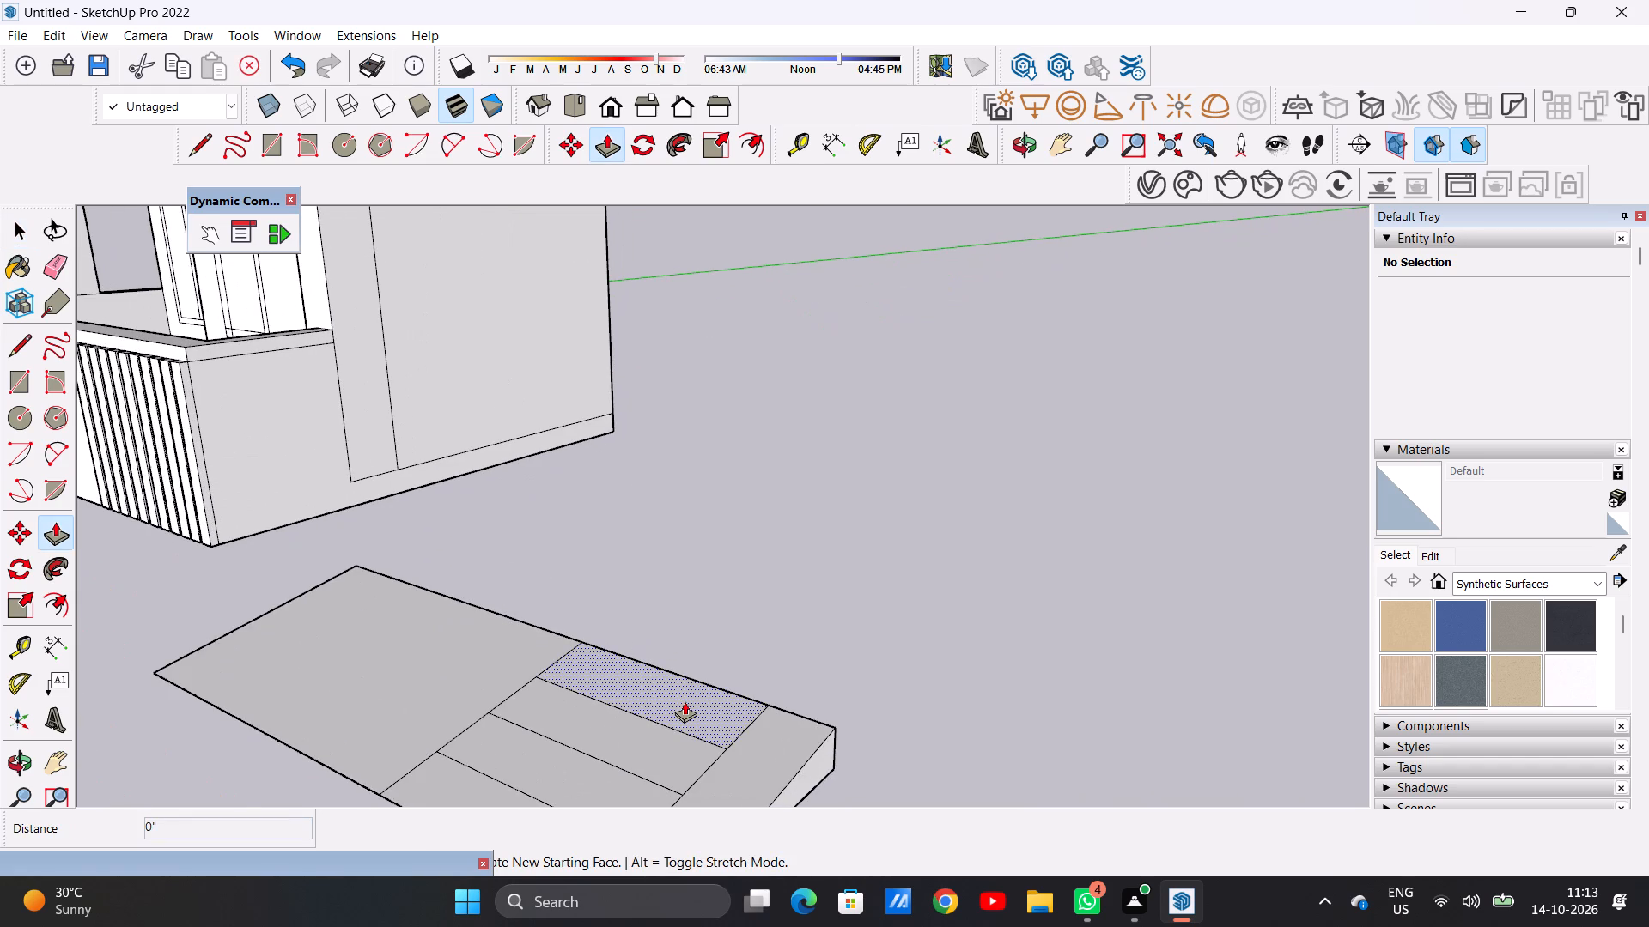
pyautogui.click(685, 701)
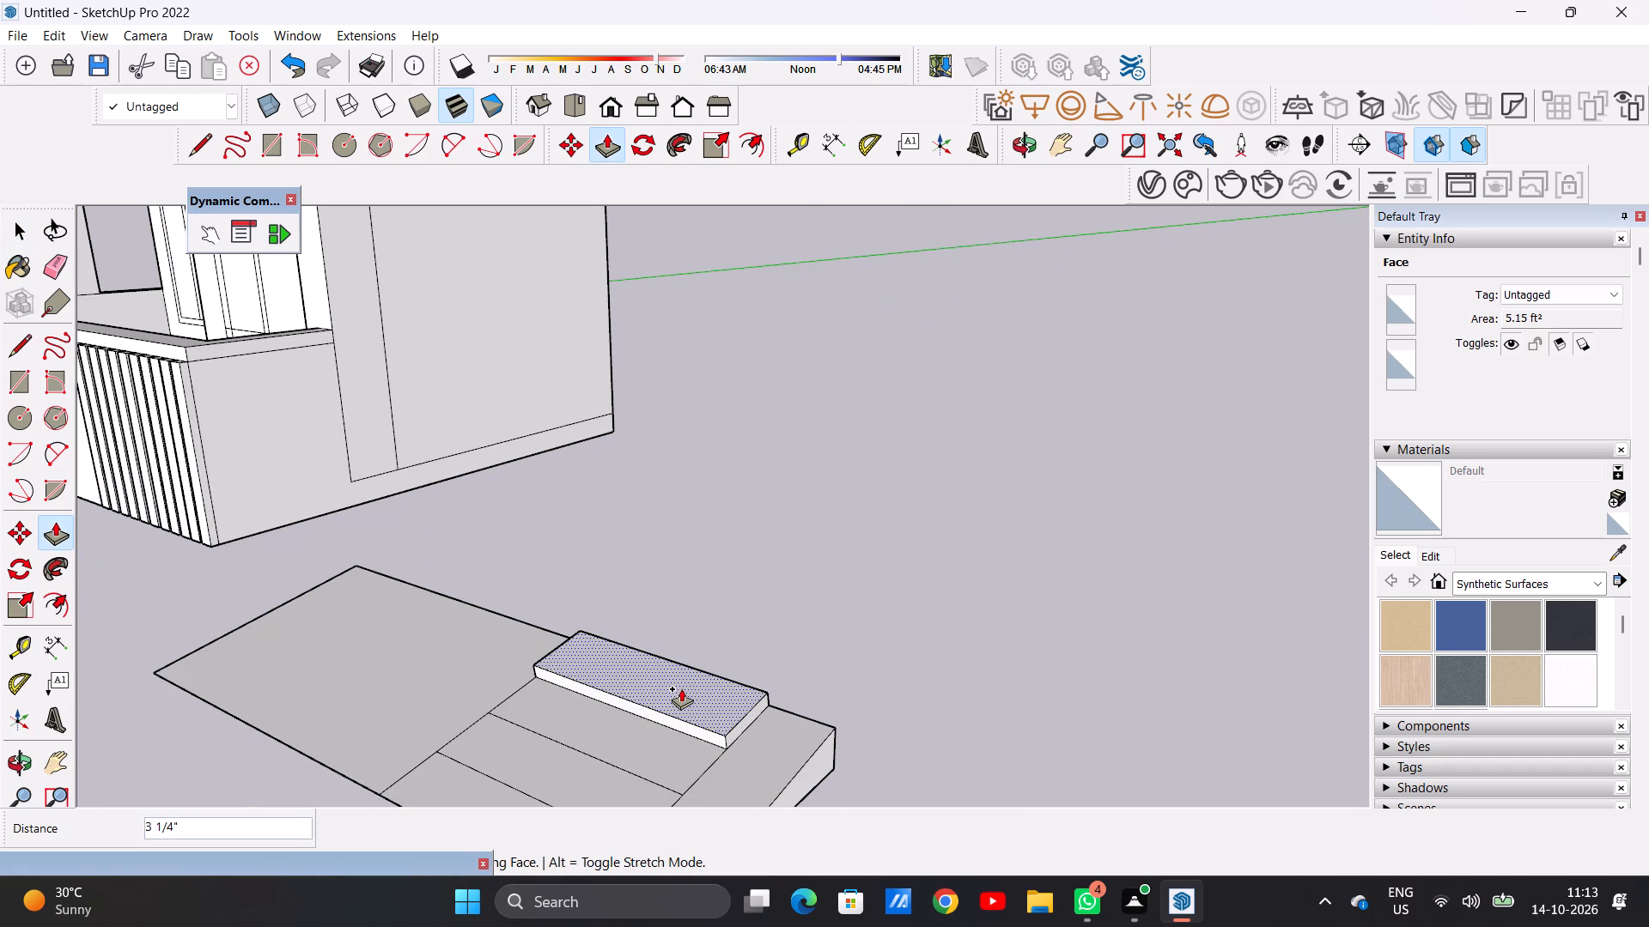
pyautogui.click(681, 688)
pyautogui.click(674, 760)
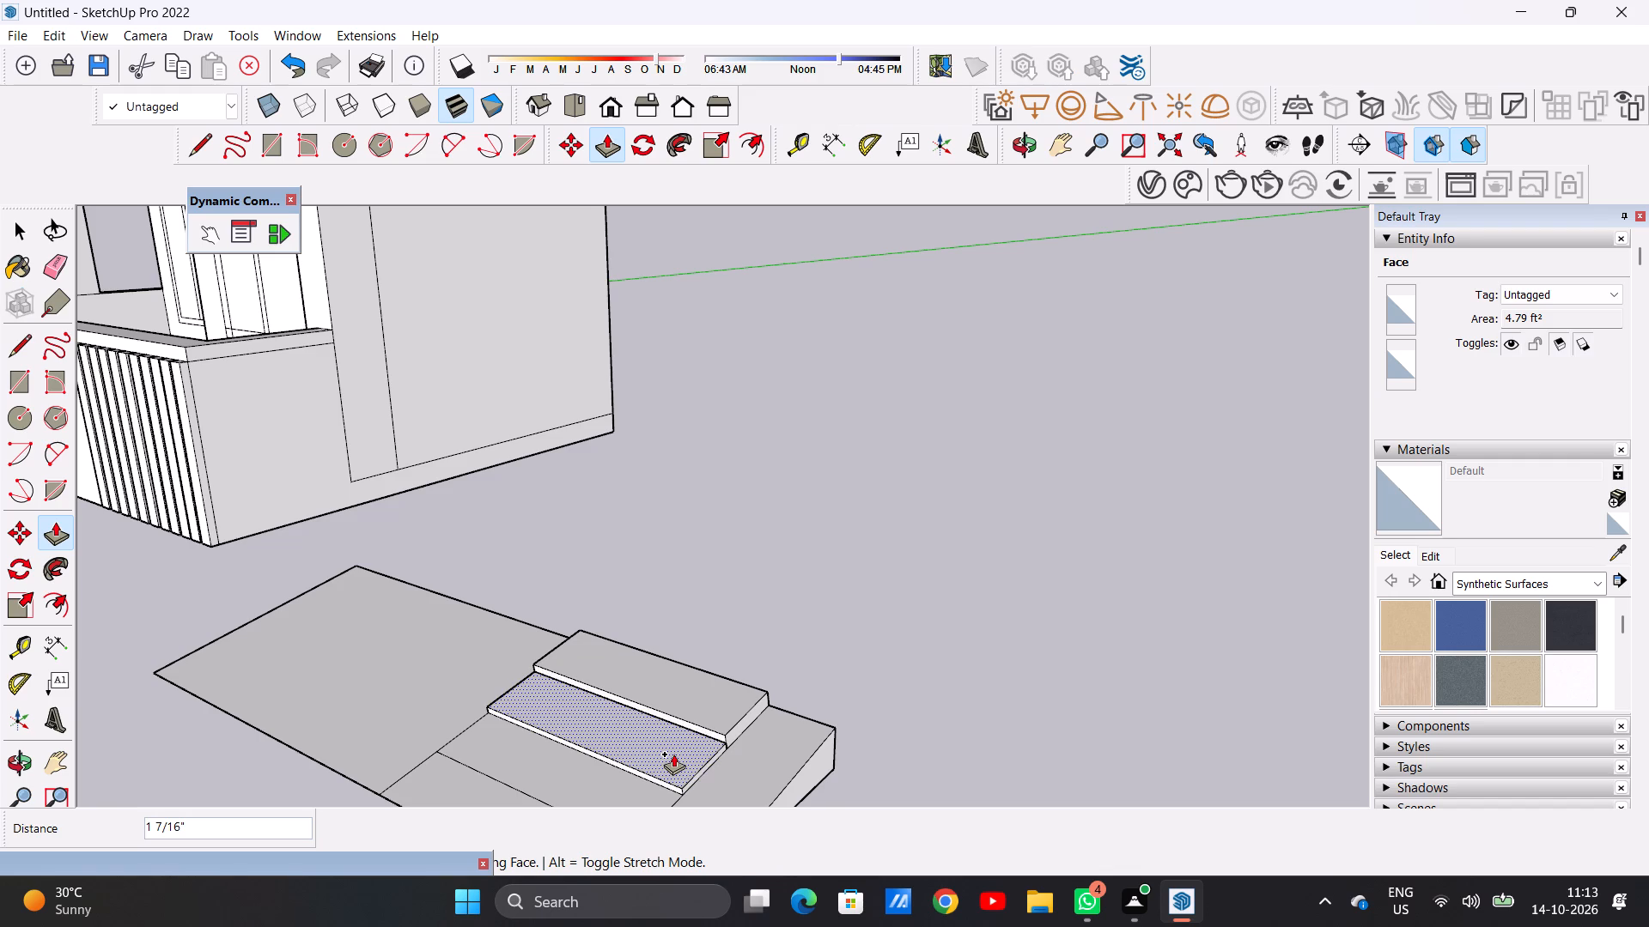
pyautogui.click(673, 754)
pyautogui.scroll(-5, 610, 658)
pyautogui.scroll(6, 610, 732)
pyautogui.scroll(-1, 610, 736)
pyautogui.scroll(4, 610, 736)
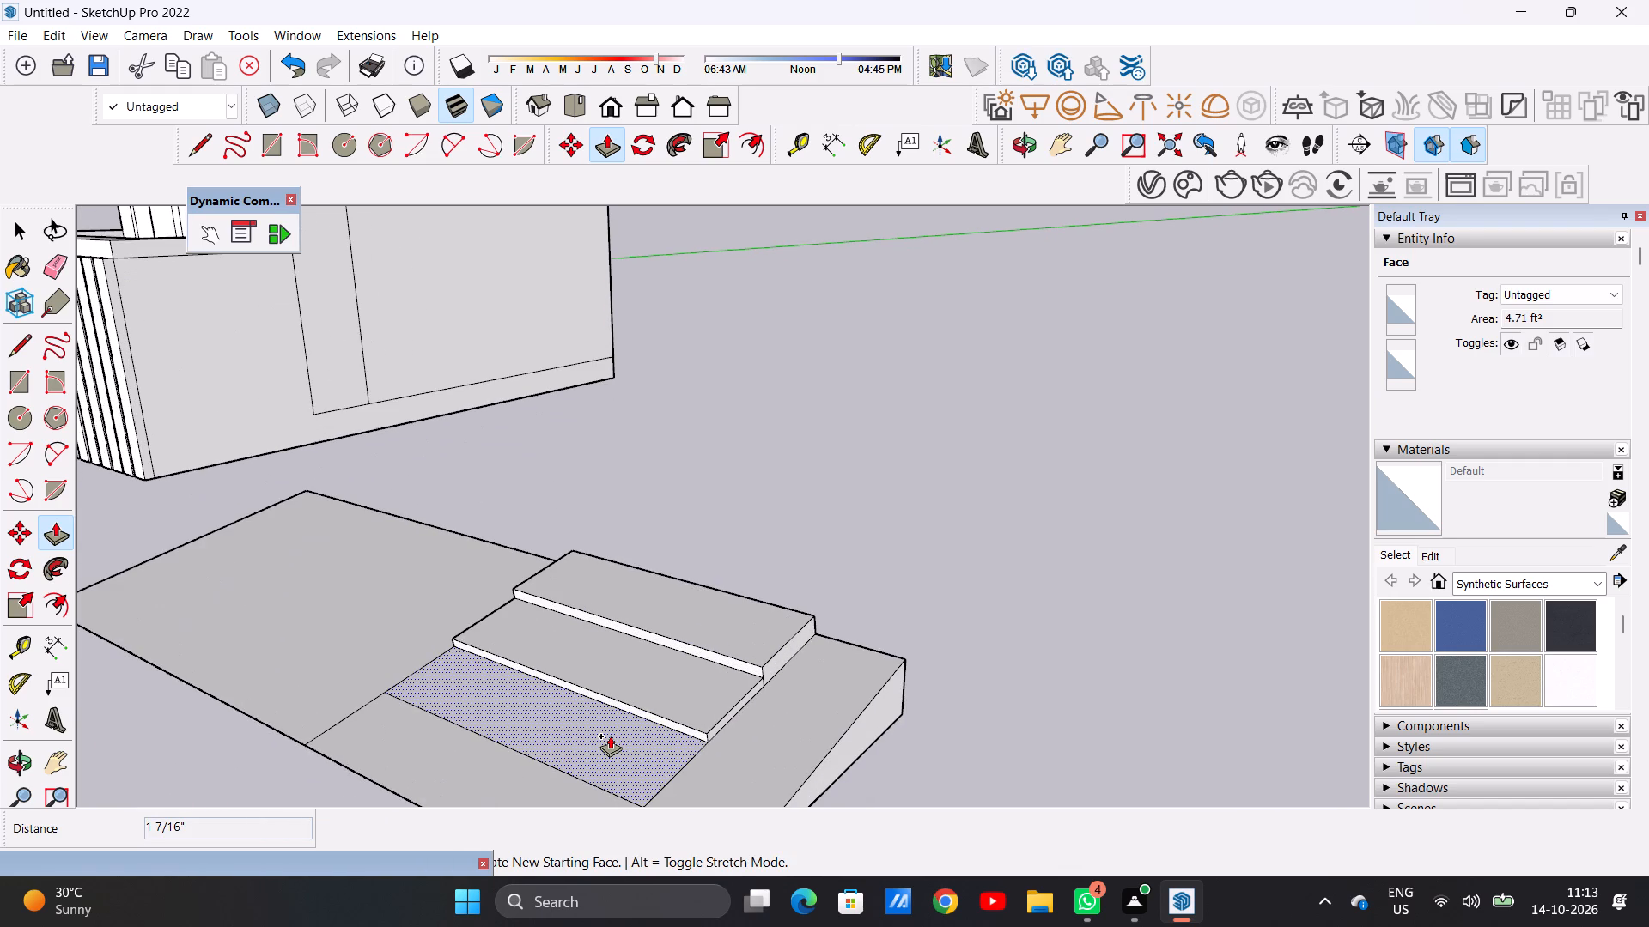
pyautogui.click(610, 736)
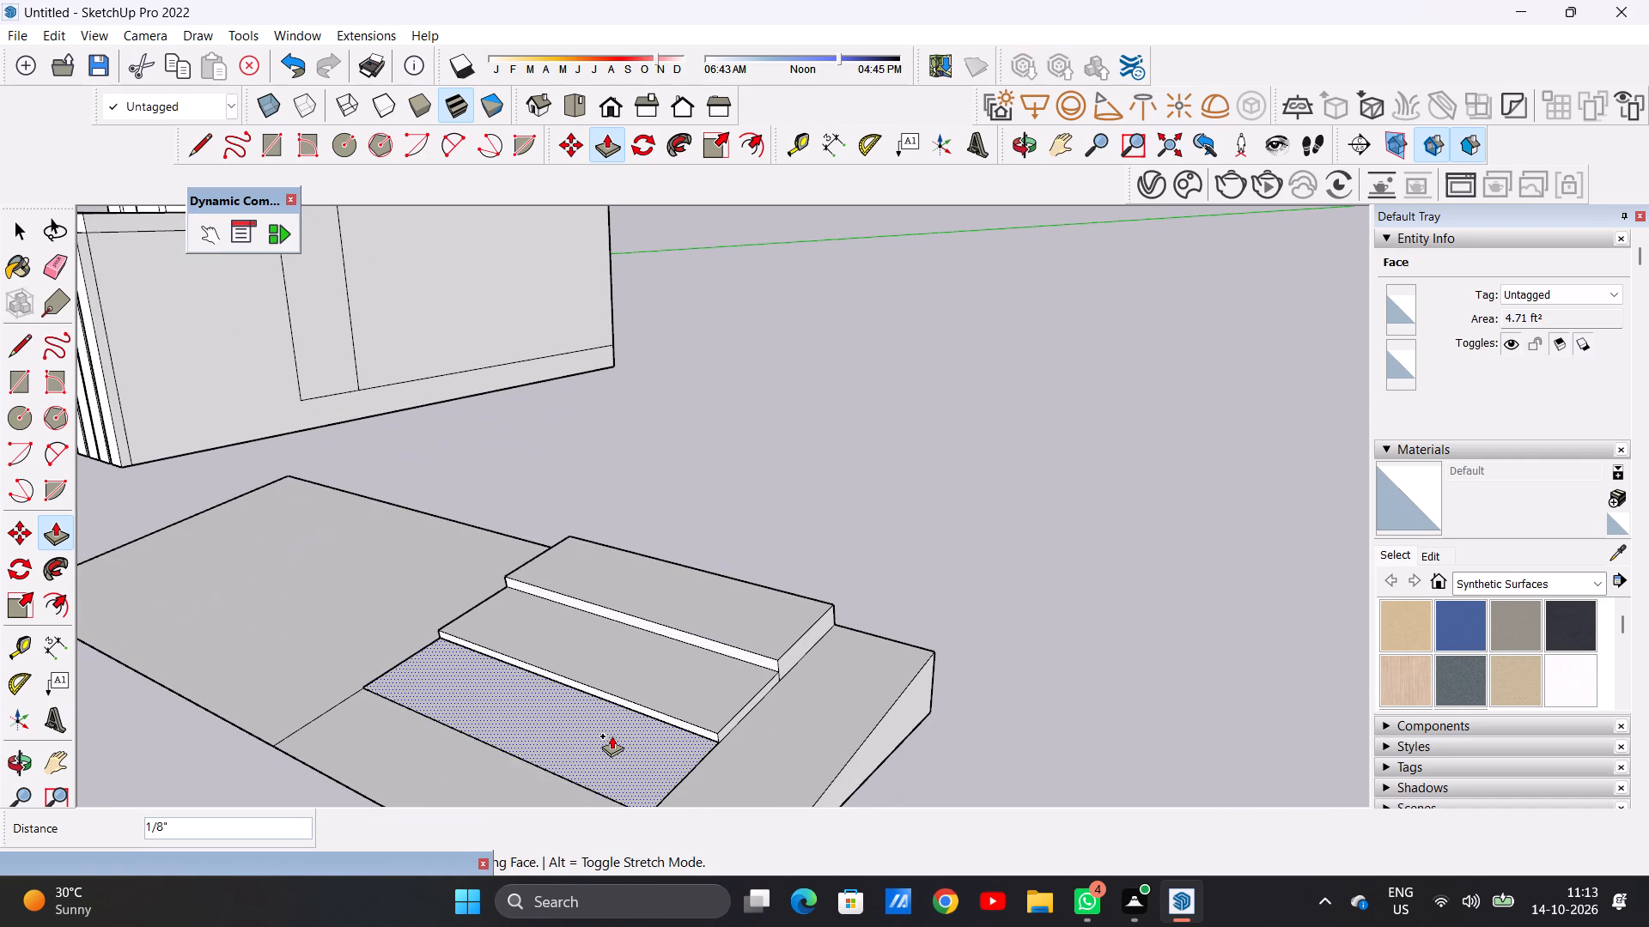
pyautogui.click(612, 732)
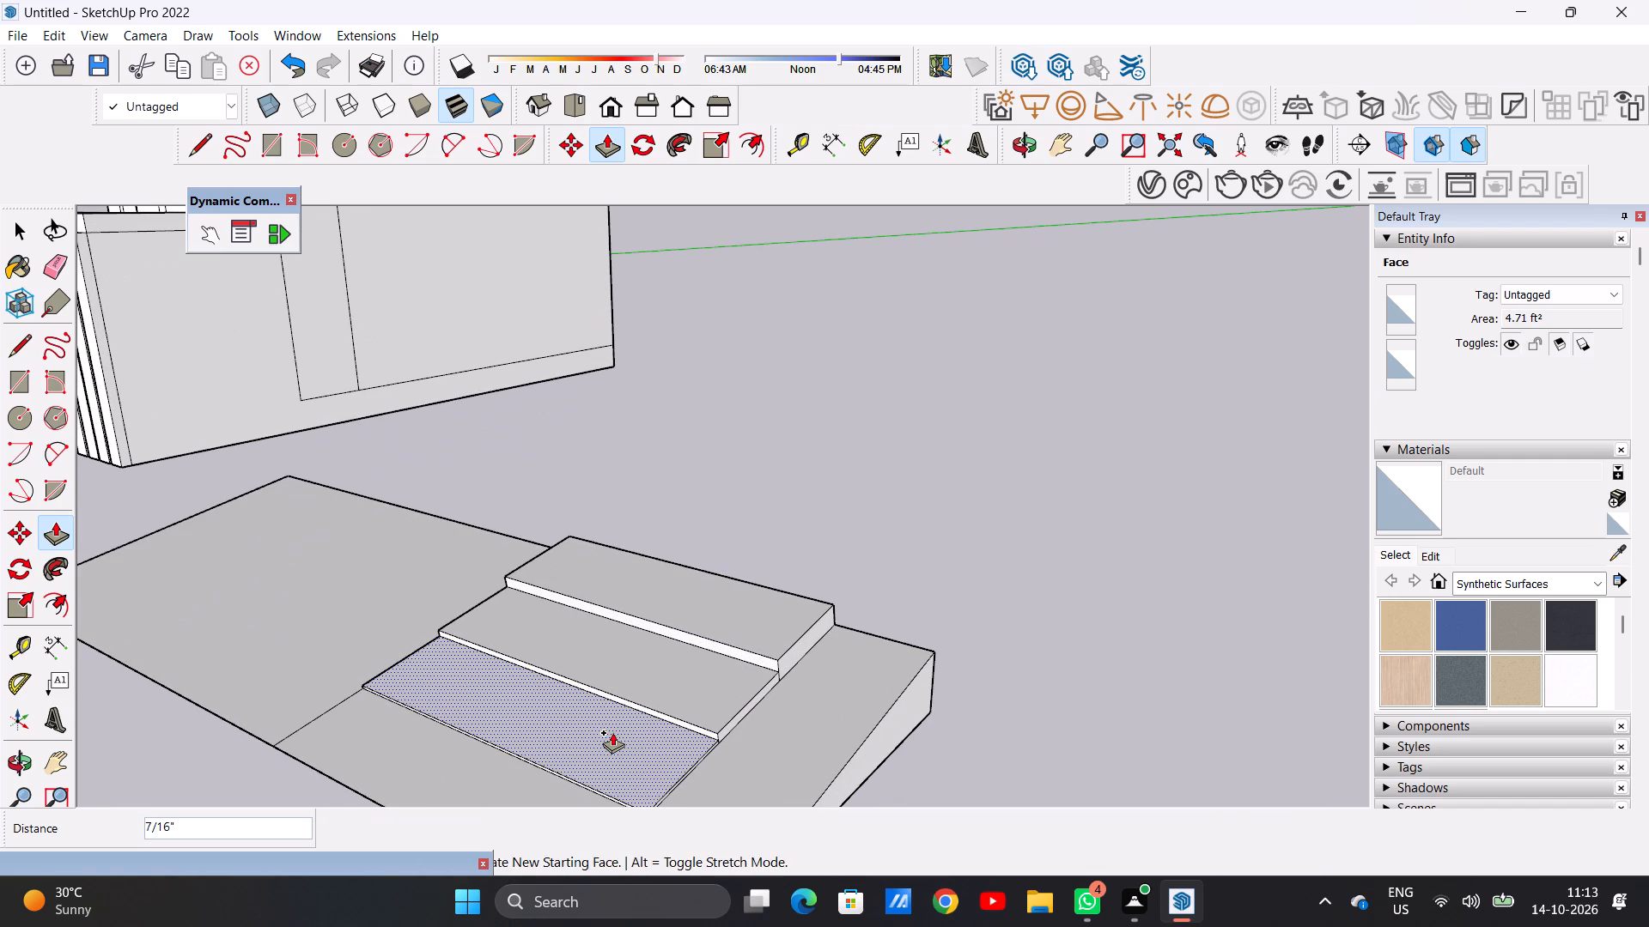
pyautogui.press('space')
# Examine the raised strips on the wedge from several sides and compare them with the house entrance.
pyautogui.scroll(-19, 618, 766)
pyautogui.moveTo(638, 652); pyautogui.dragTo(481, 644, button='middle')
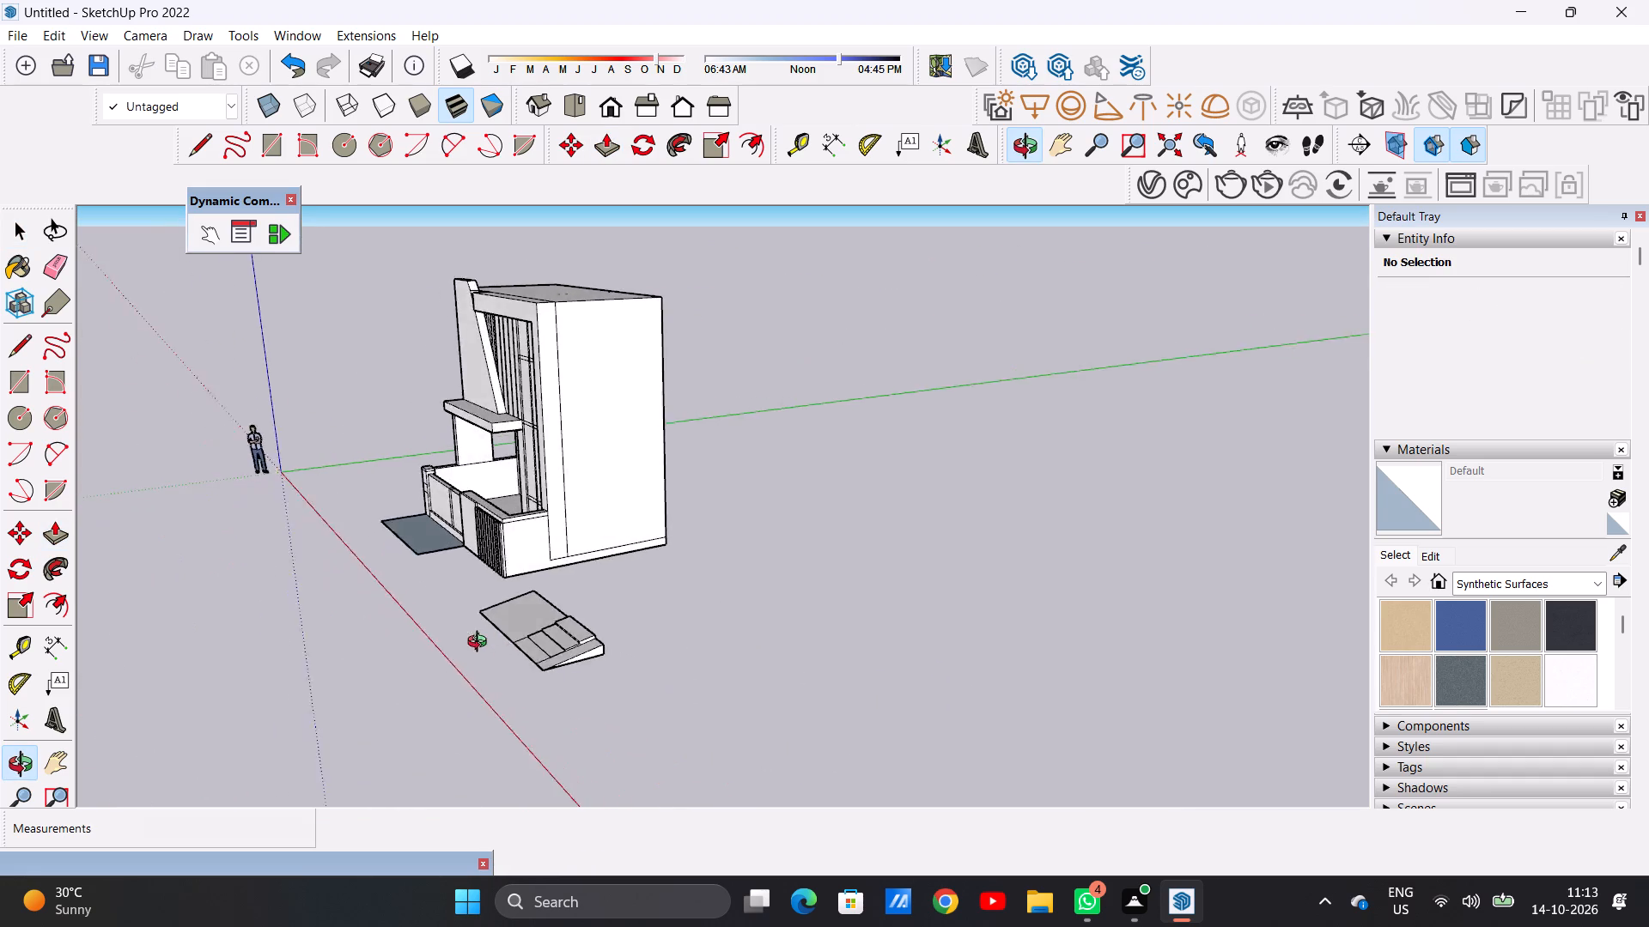
pyautogui.moveTo(481, 644); pyautogui.dragTo(352, 657, button='middle')
pyautogui.scroll(7, 491, 518)
pyautogui.moveTo(503, 637); pyautogui.dragTo(523, 636, button='middle')
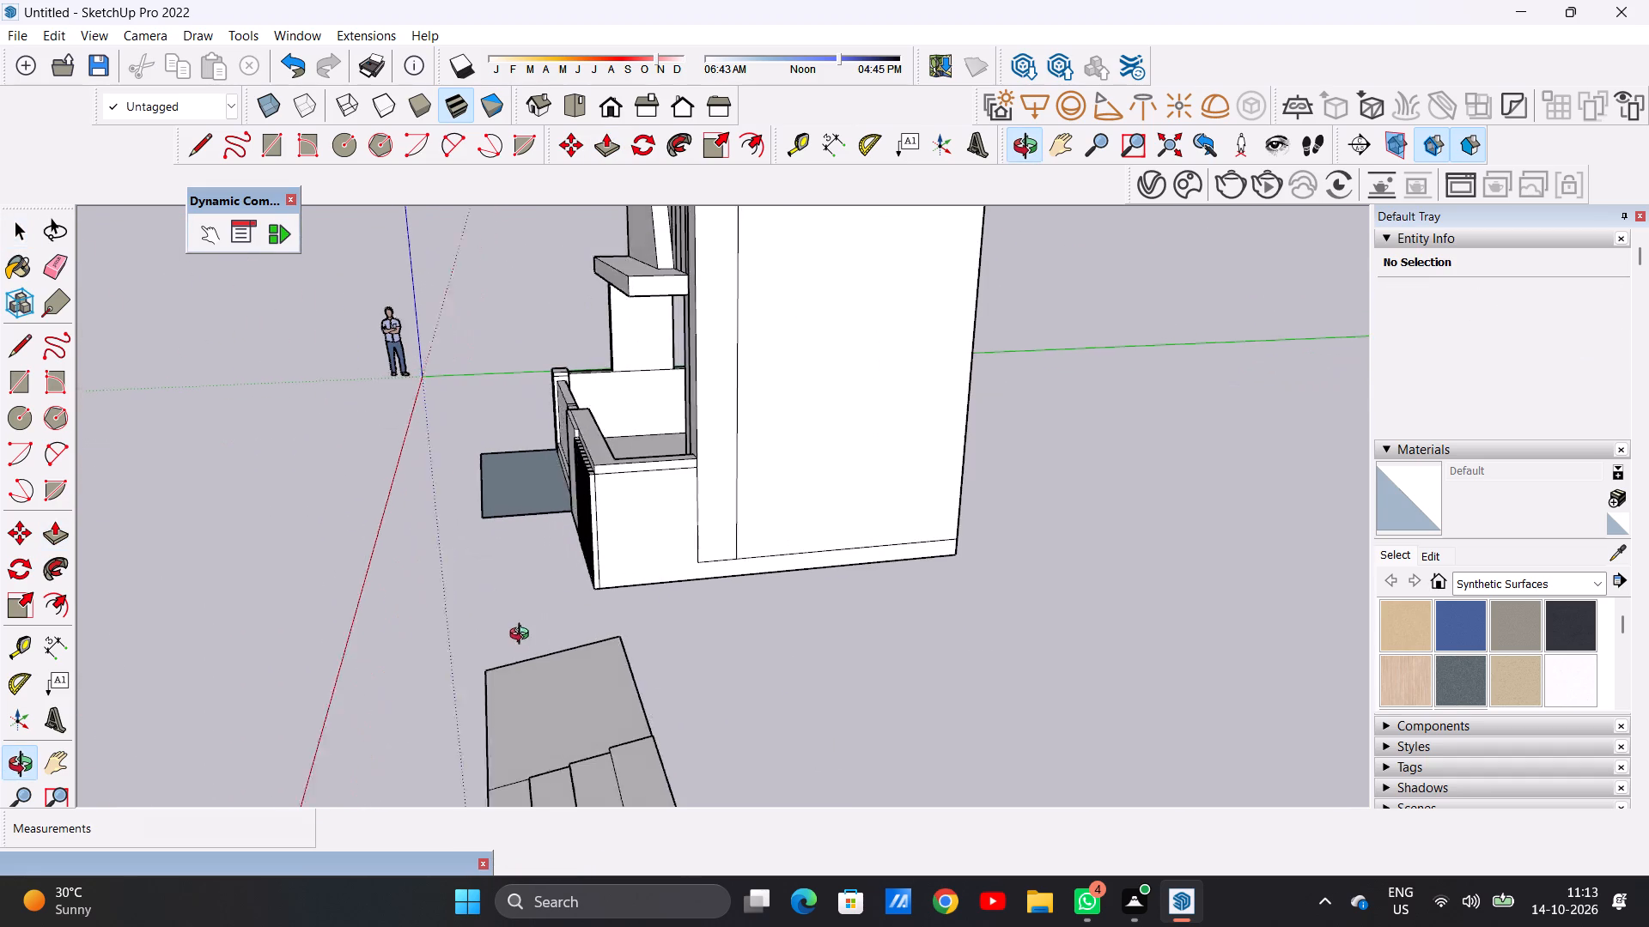
pyautogui.moveTo(523, 636); pyautogui.dragTo(610, 625, button='middle')
pyautogui.scroll(-10, 585, 609)
pyautogui.scroll(18, 706, 671)
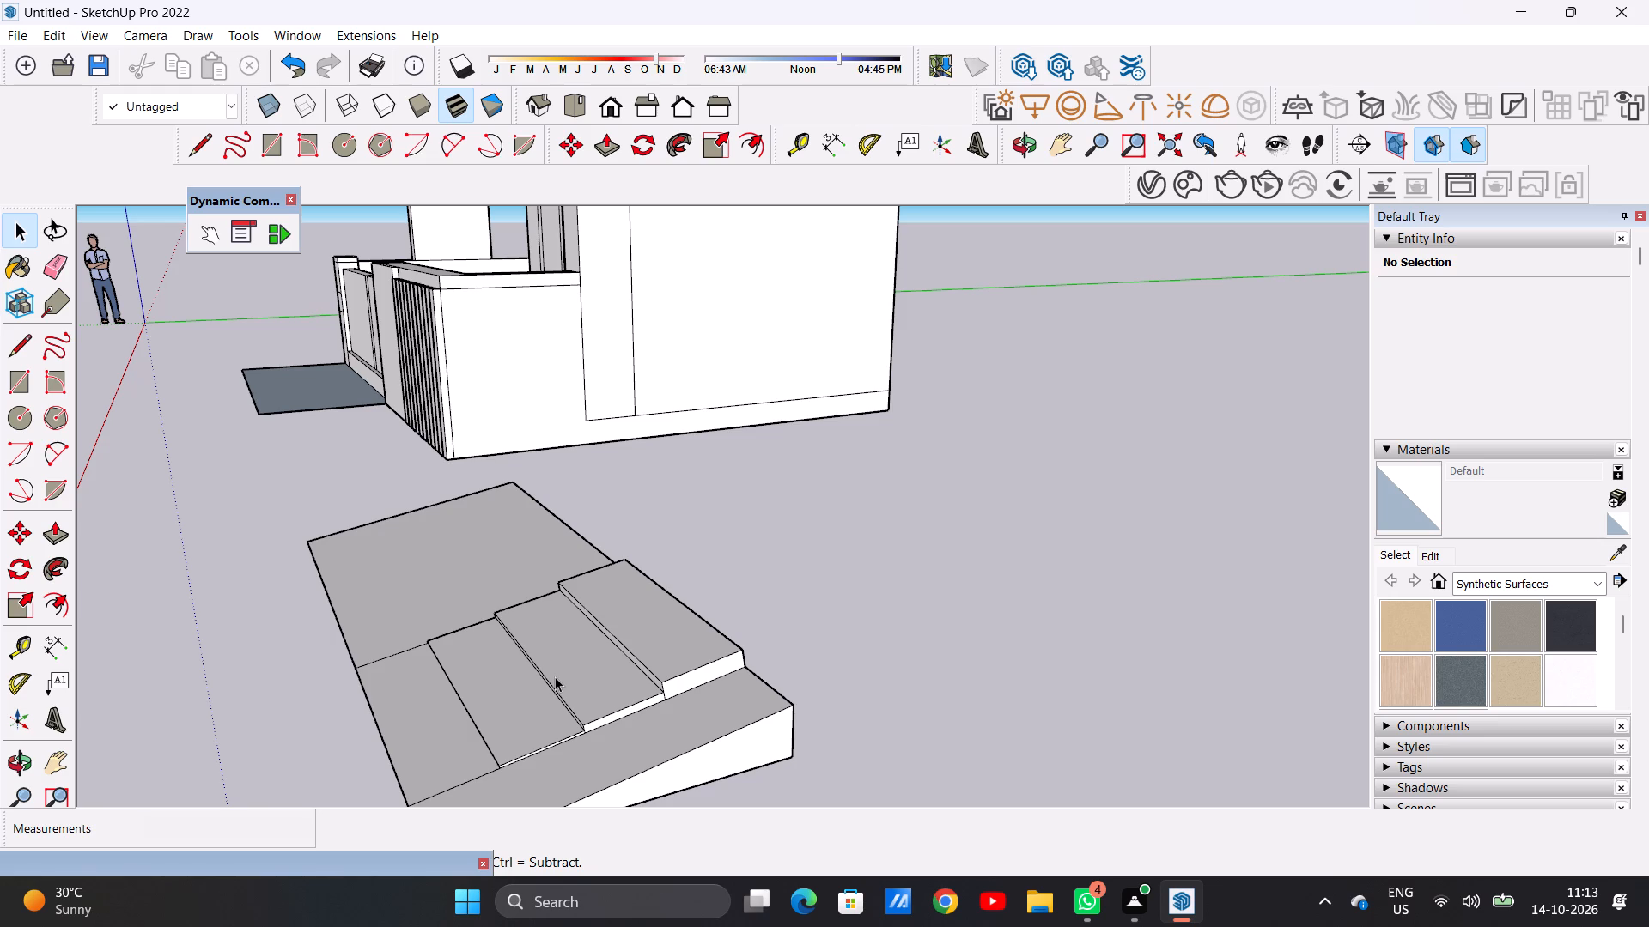
pyautogui.scroll(-8, 586, 664)
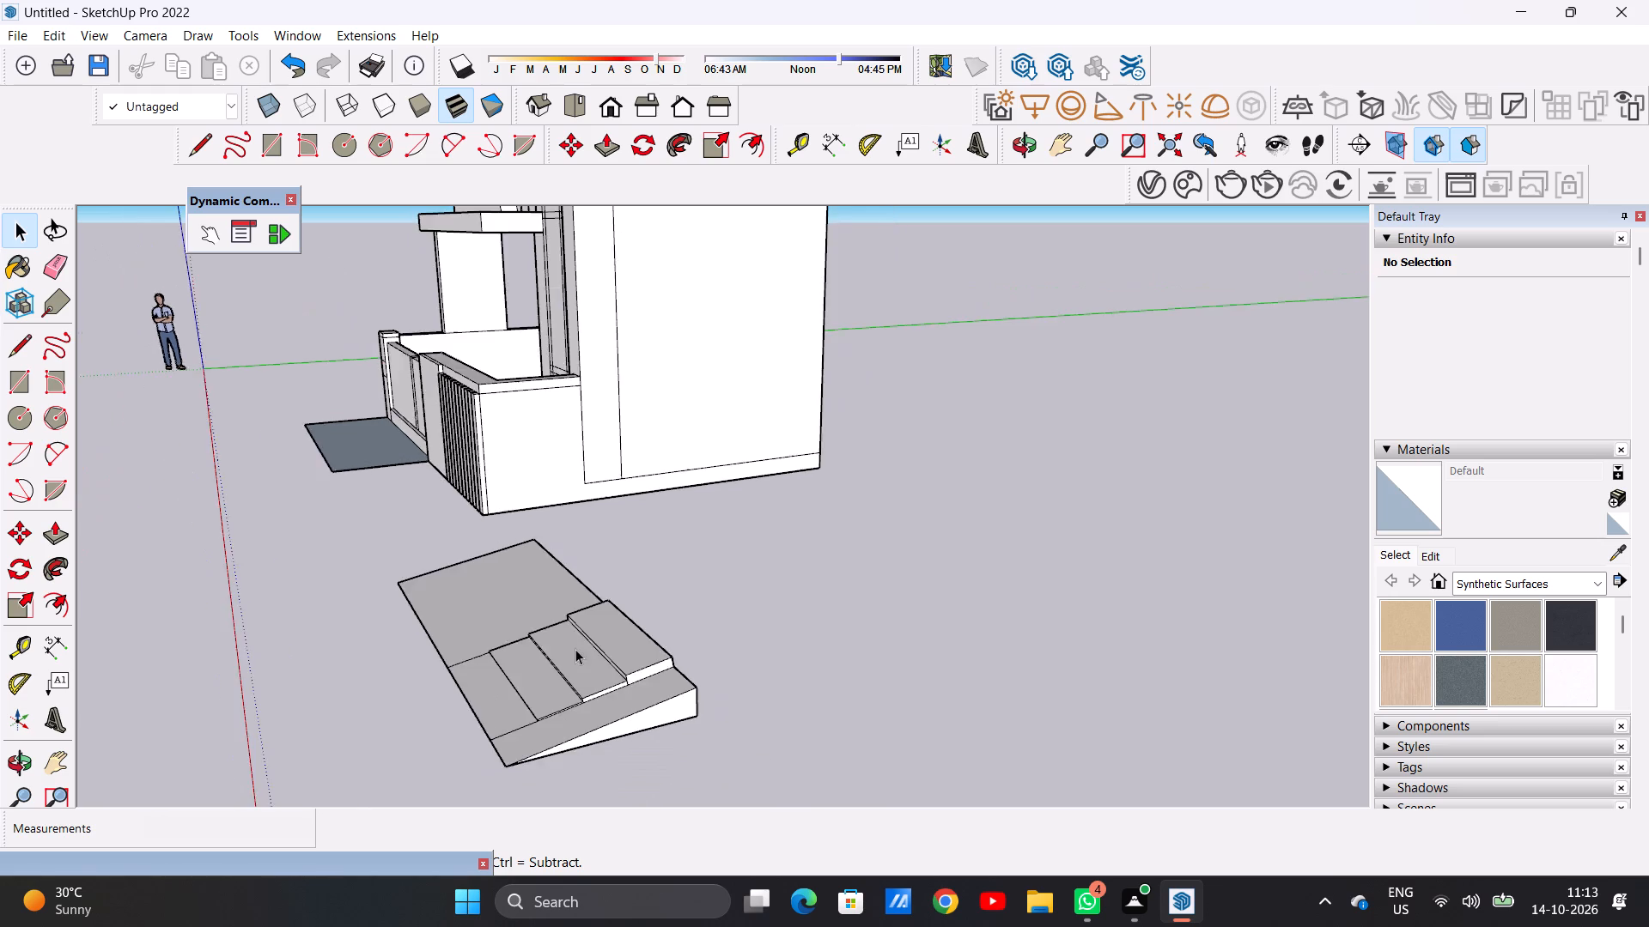
pyautogui.scroll(-6, 575, 649)
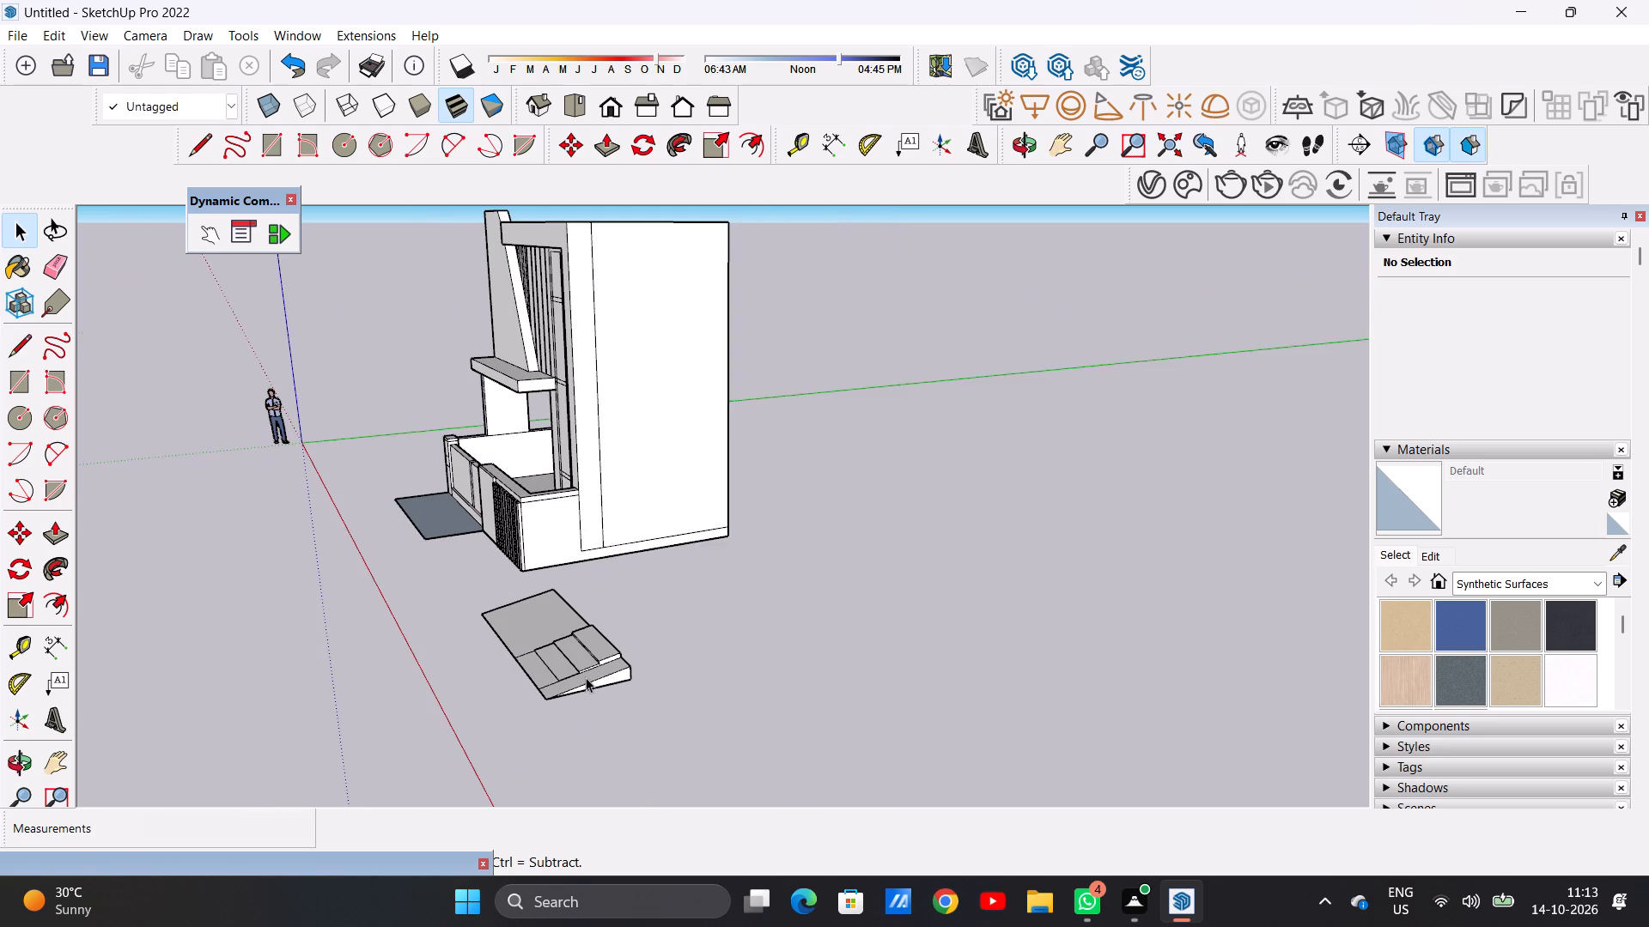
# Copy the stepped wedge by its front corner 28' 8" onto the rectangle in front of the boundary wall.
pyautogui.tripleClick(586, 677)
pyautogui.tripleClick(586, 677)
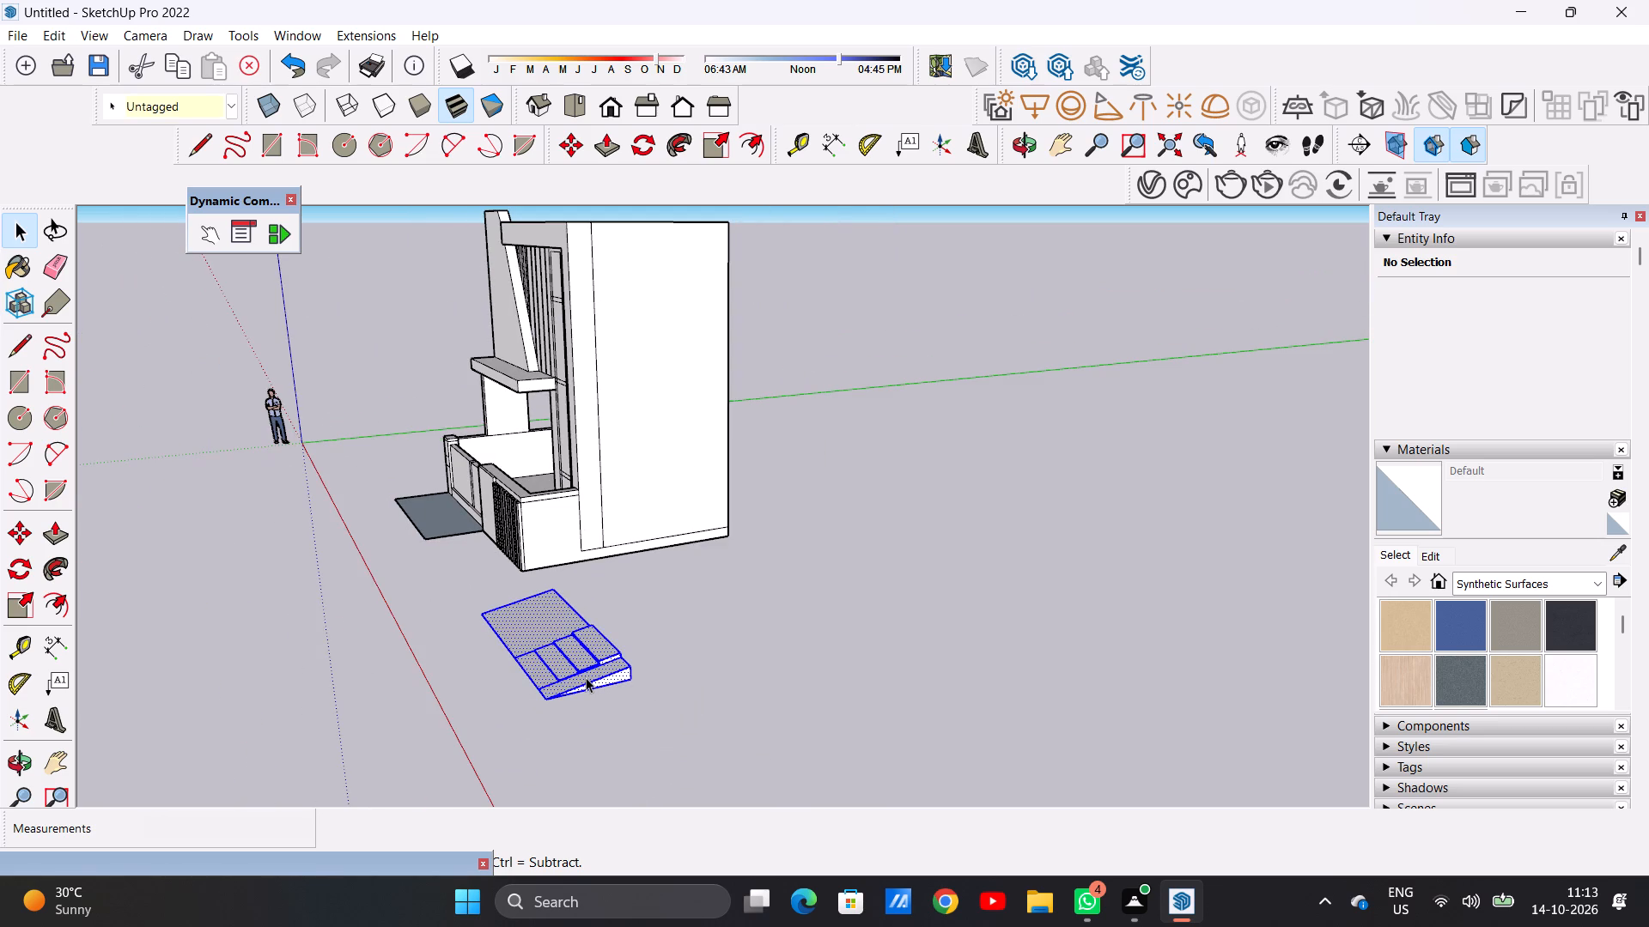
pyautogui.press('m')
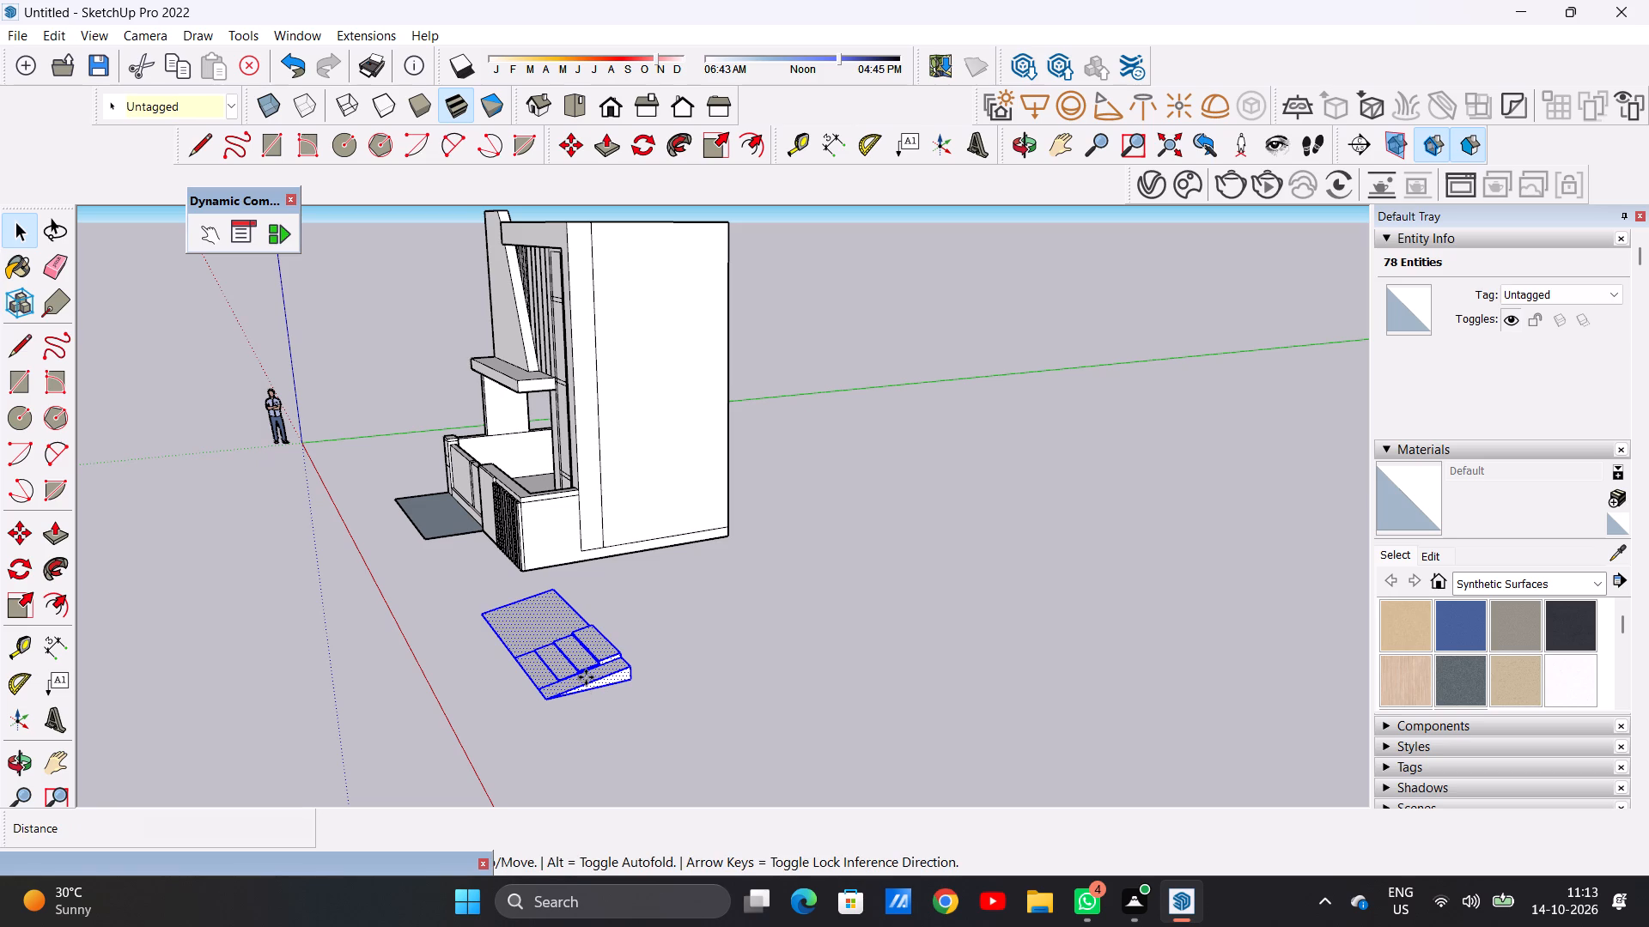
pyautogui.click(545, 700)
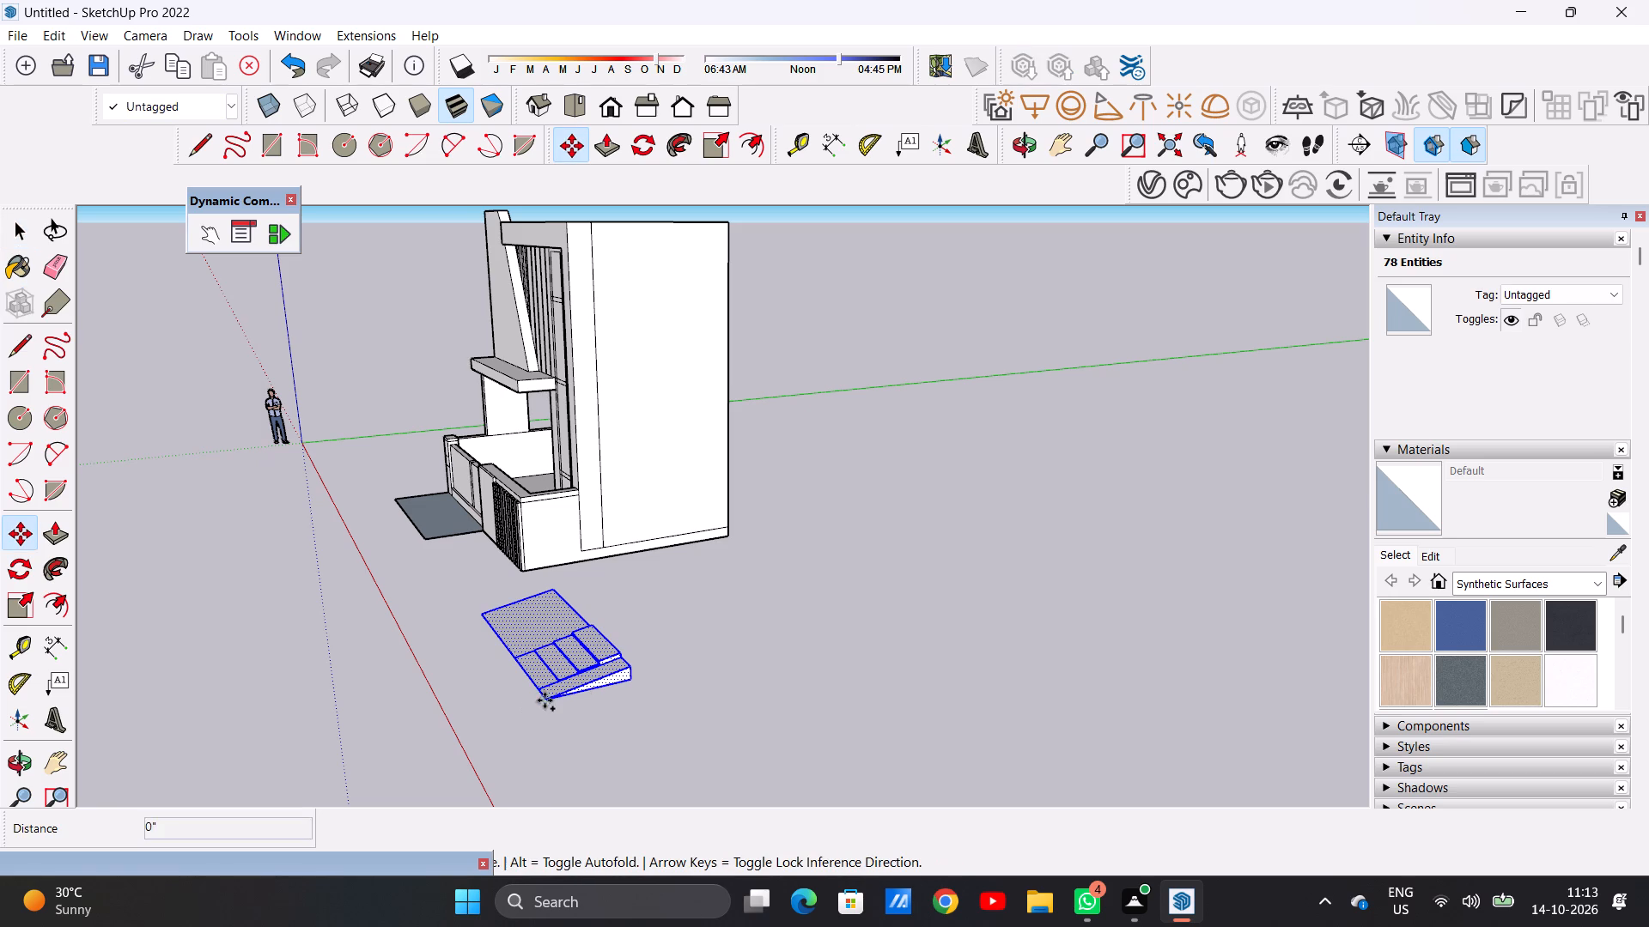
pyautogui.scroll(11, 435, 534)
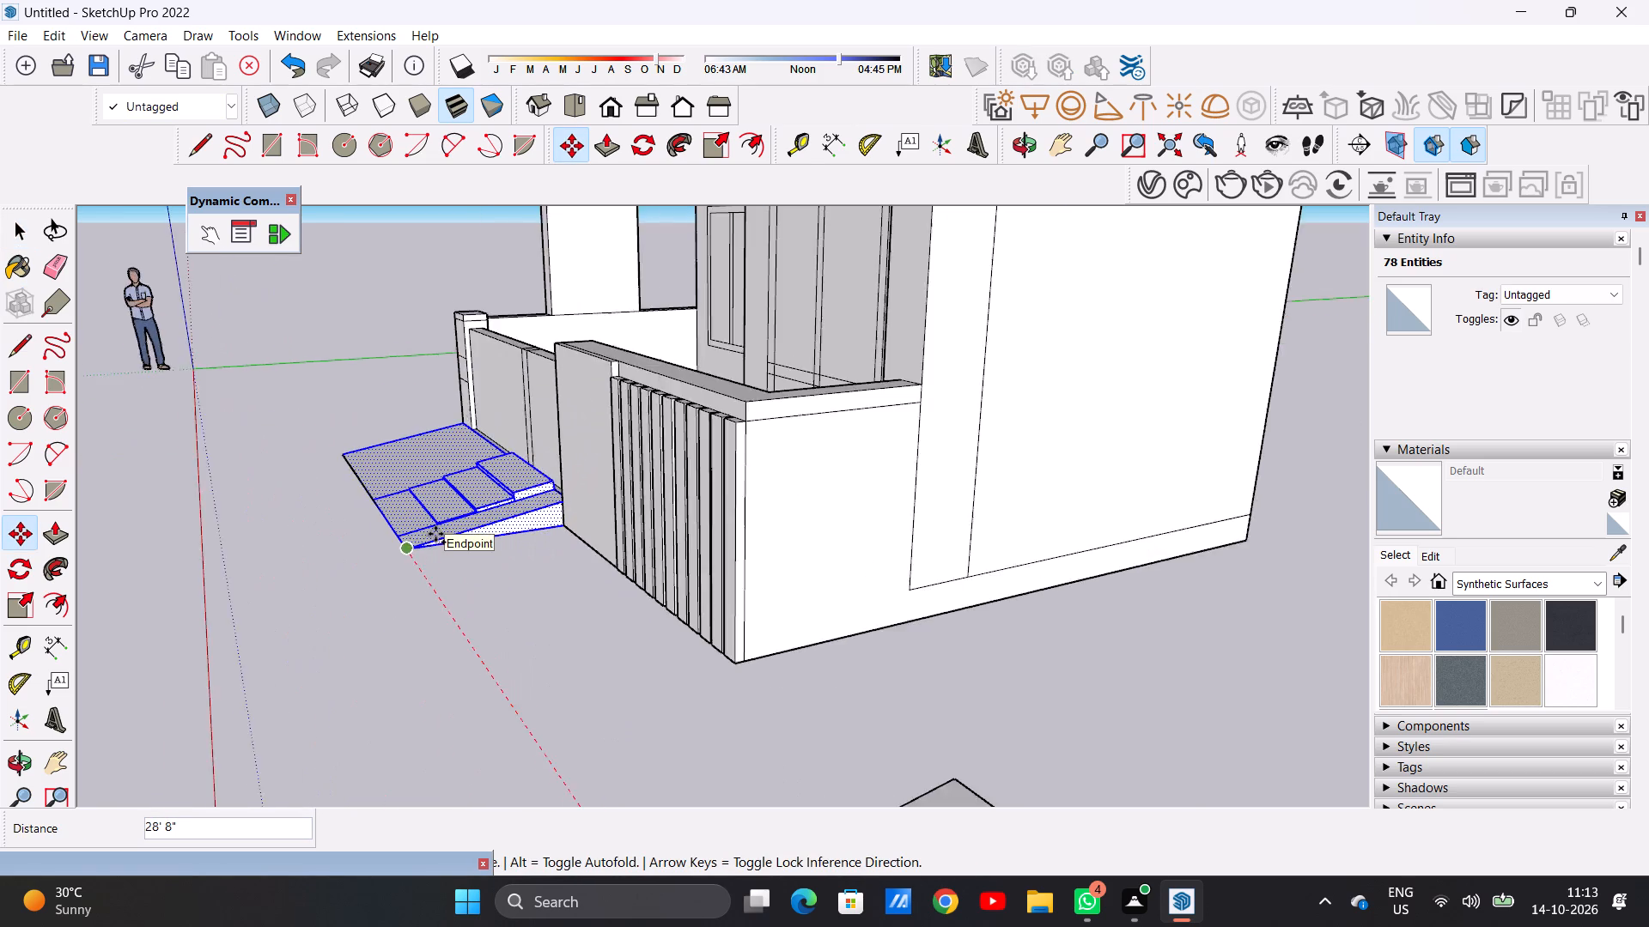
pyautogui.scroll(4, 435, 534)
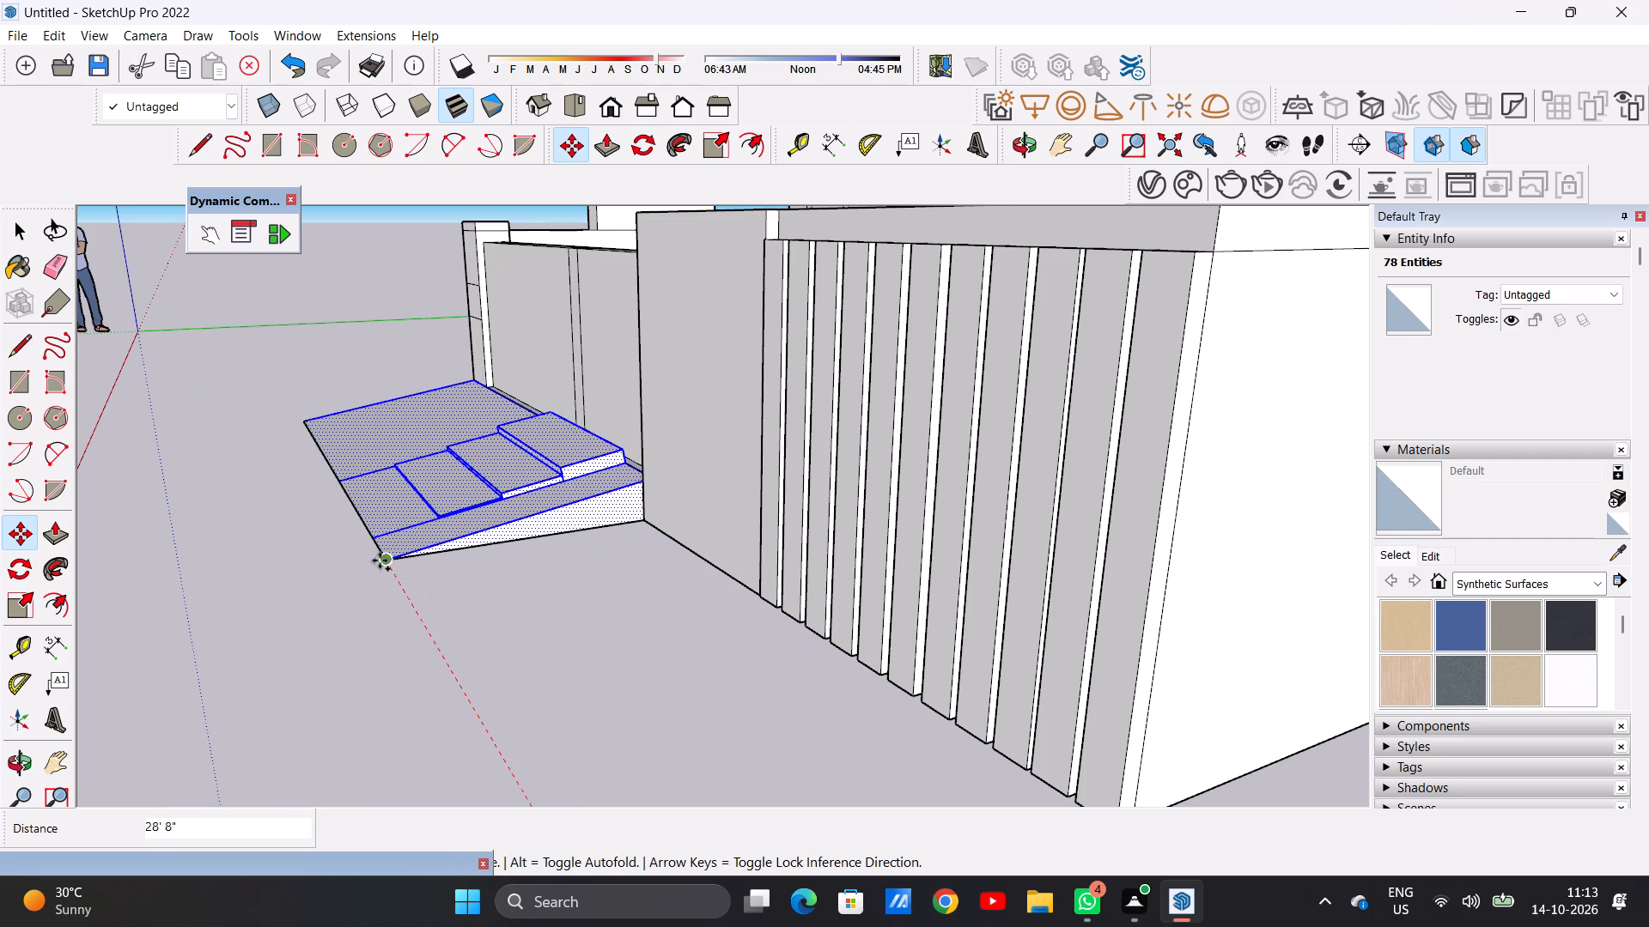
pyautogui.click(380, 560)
# Examine how the copied stepped wedge meets the boundary wall and the house entrance from several sides.
pyautogui.scroll(-6, 406, 634)
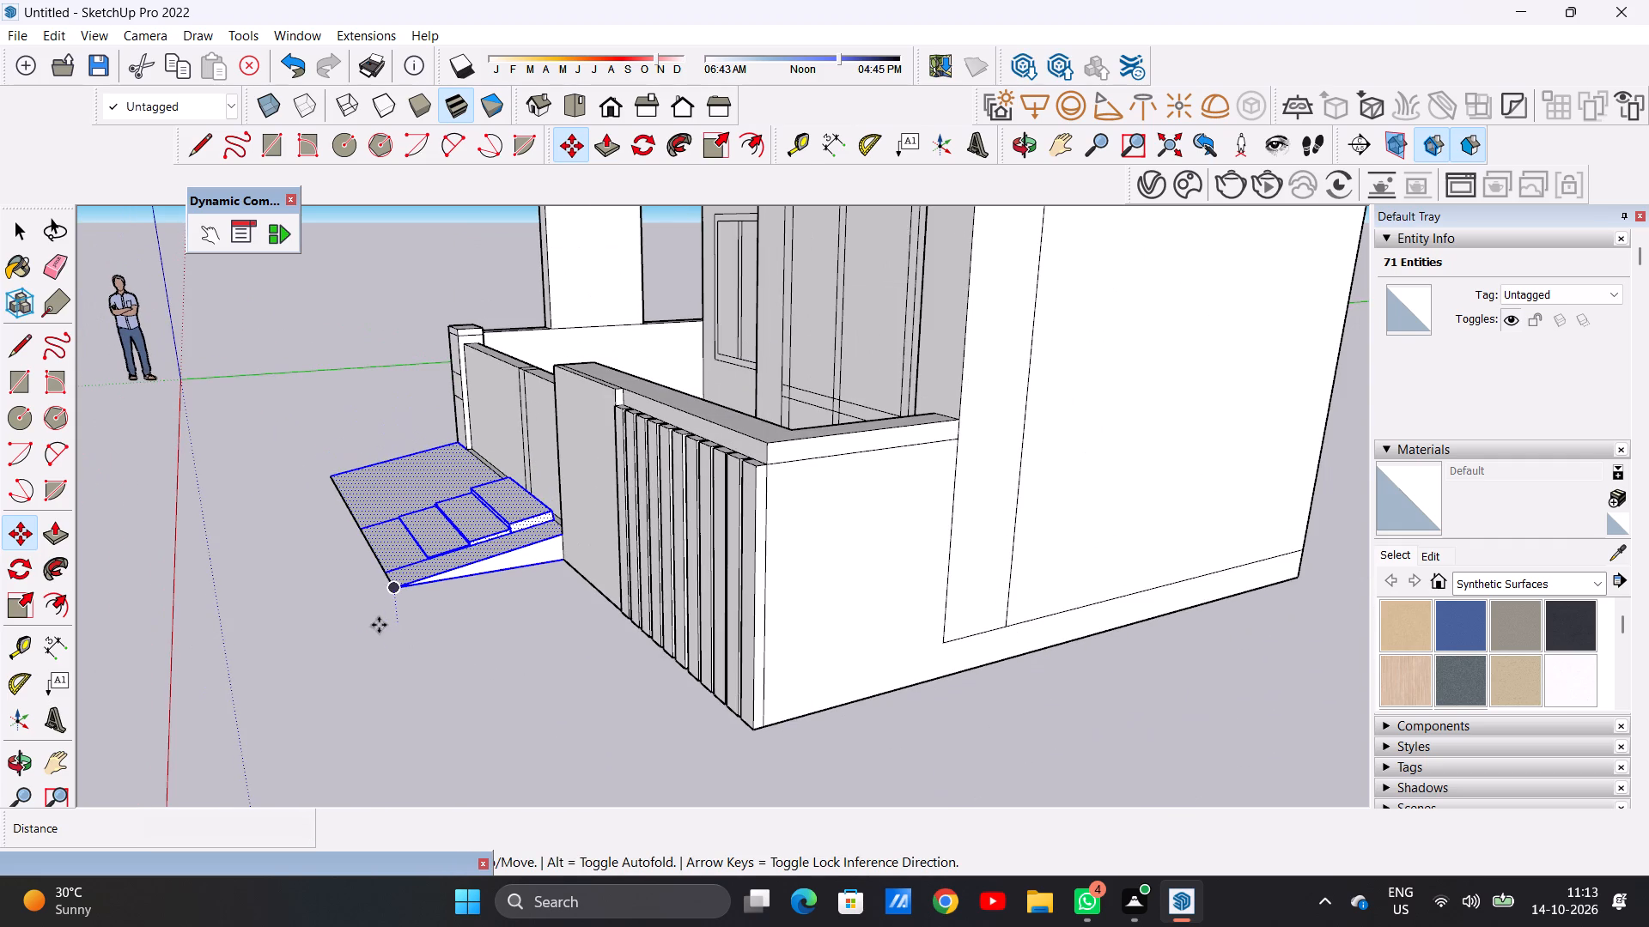
pyautogui.moveTo(379, 625); pyautogui.dragTo(624, 725, button='middle')
pyautogui.scroll(5, 459, 524)
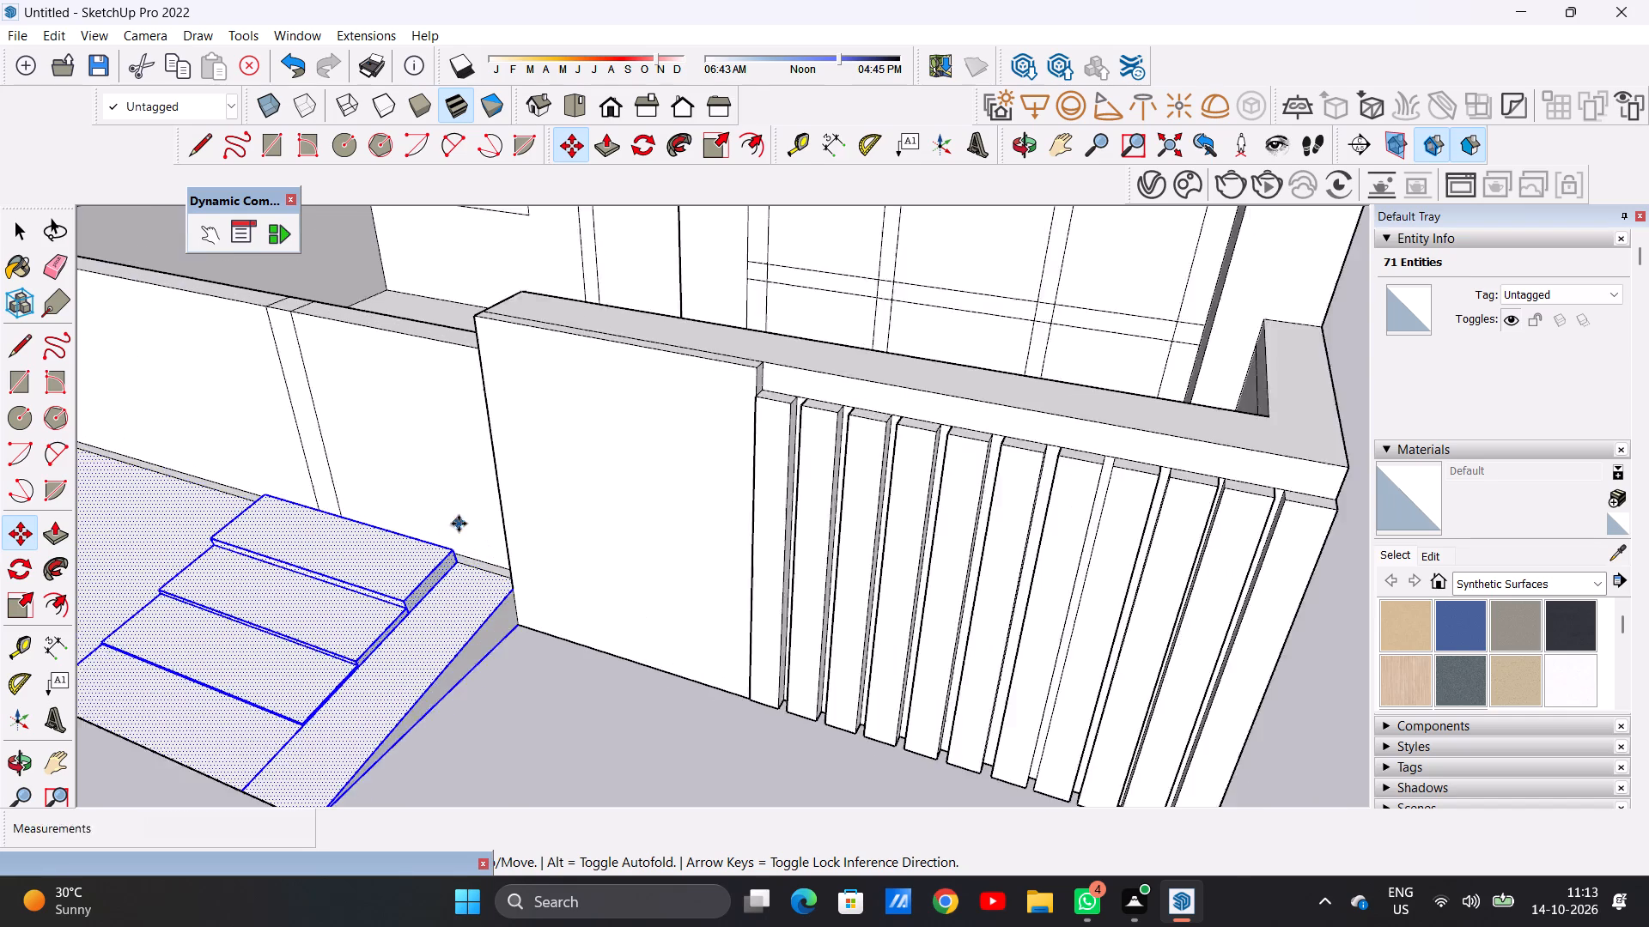
pyautogui.scroll(6, 459, 524)
pyautogui.scroll(-15, 570, 672)
pyautogui.moveTo(104, 616); pyautogui.dragTo(301, 609, button='middle')
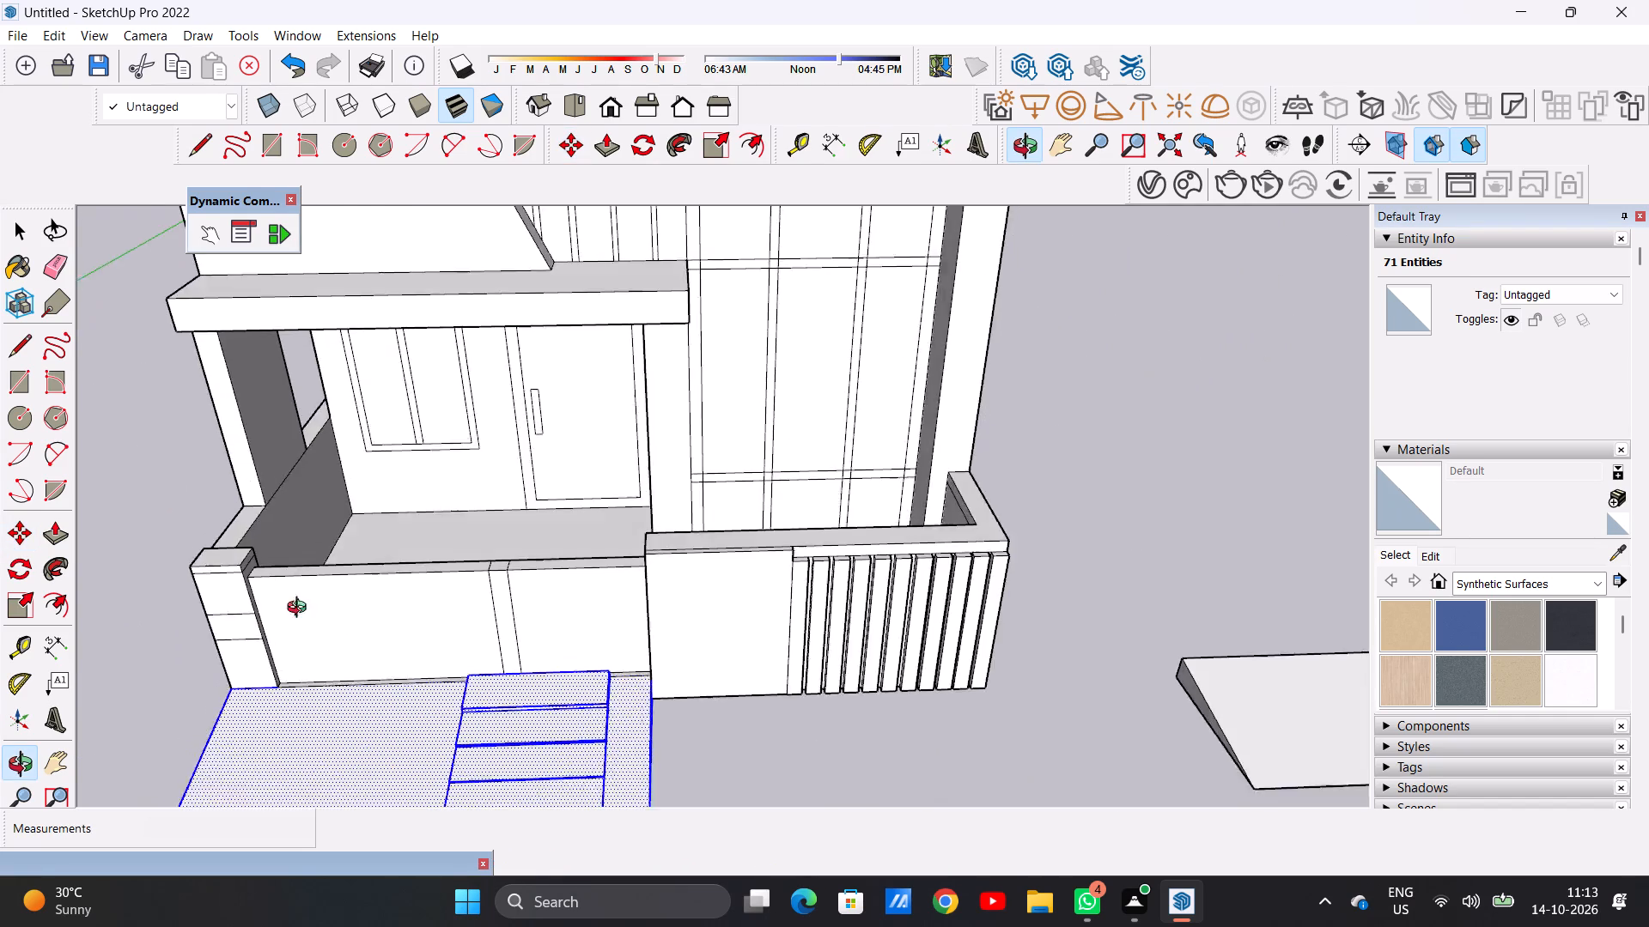
pyautogui.moveTo(301, 609); pyautogui.dragTo(612, 561, button='middle')
pyautogui.scroll(-13, 633, 618)
pyautogui.scroll(7, 685, 690)
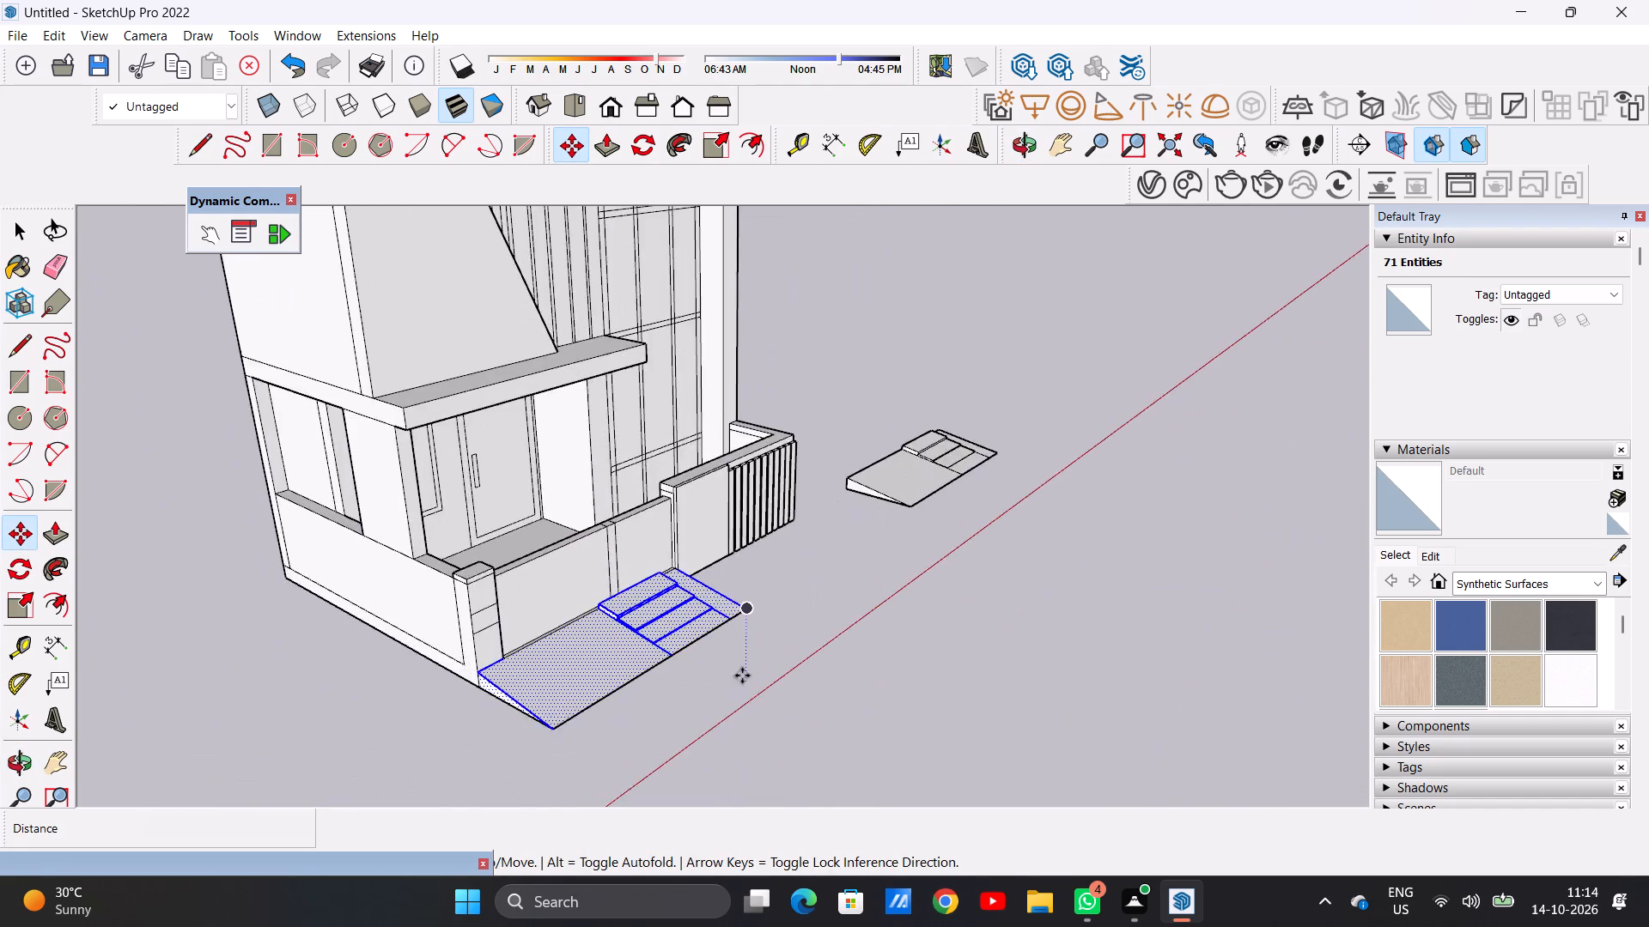
pyautogui.moveTo(742, 676); pyautogui.dragTo(391, 729, button='middle')
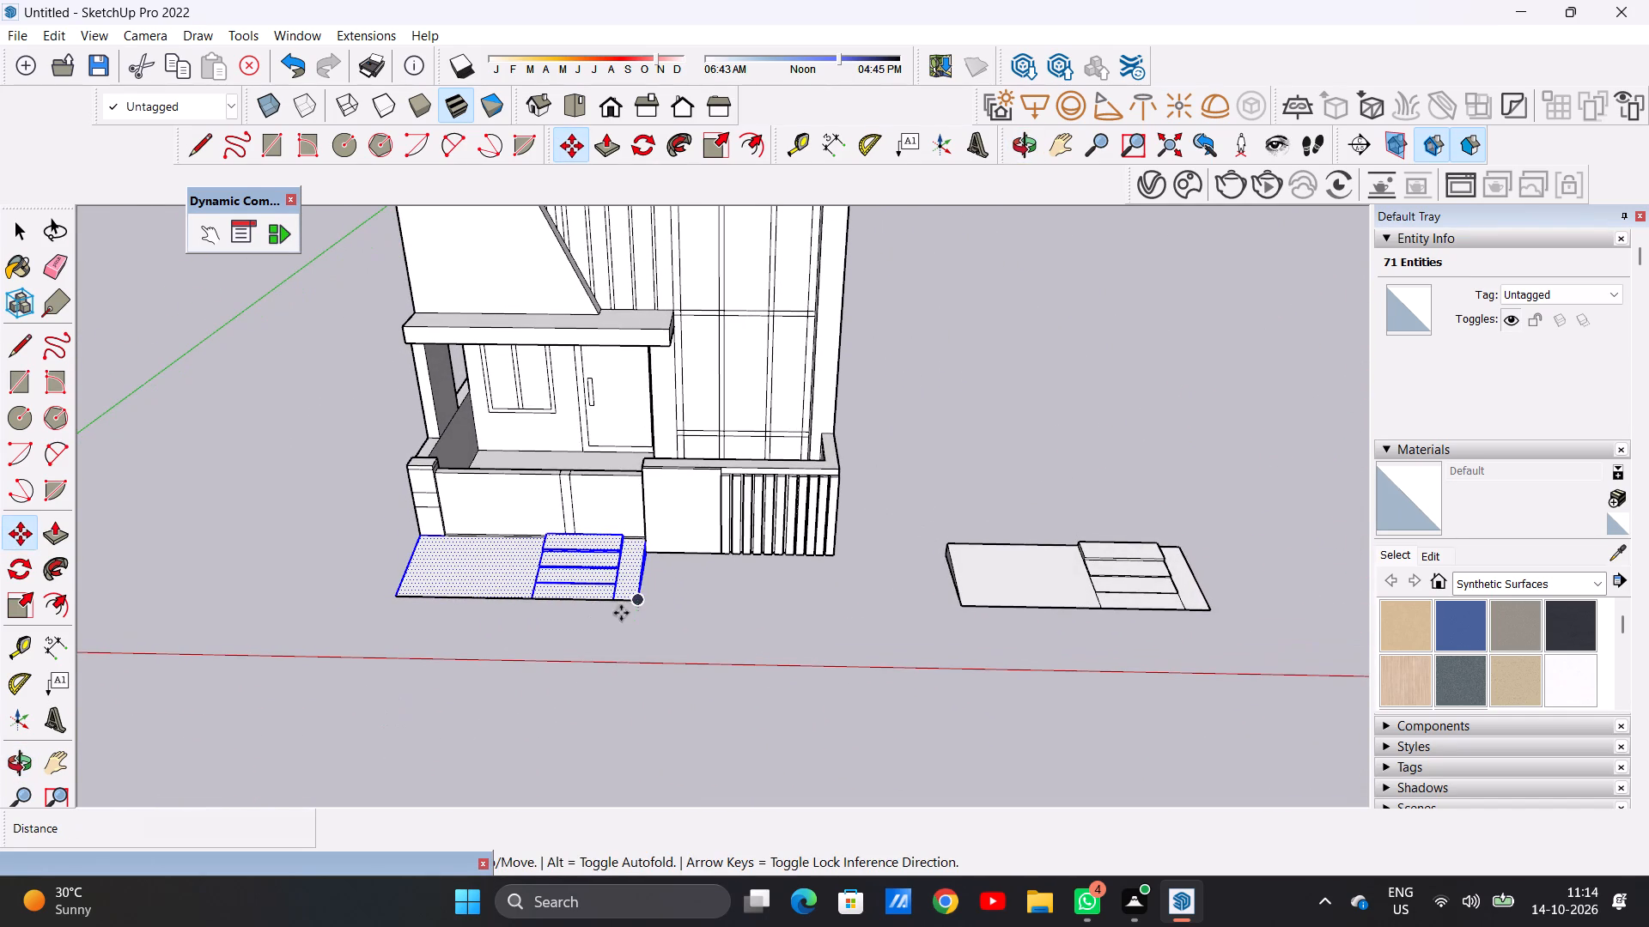
pyautogui.scroll(4, 611, 572)
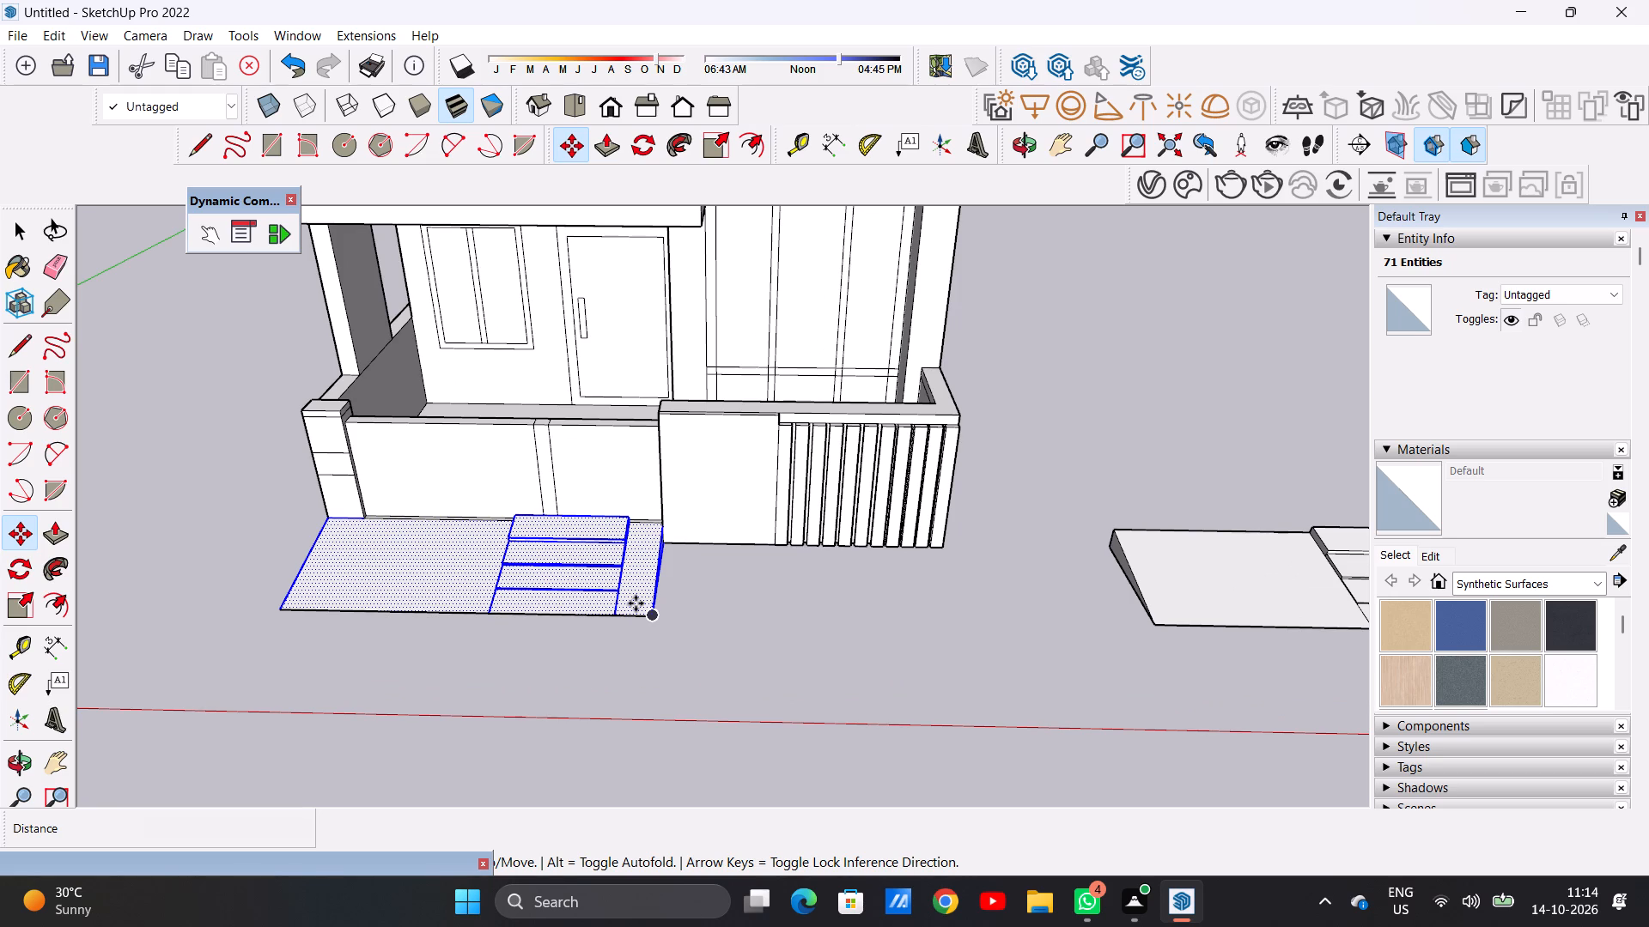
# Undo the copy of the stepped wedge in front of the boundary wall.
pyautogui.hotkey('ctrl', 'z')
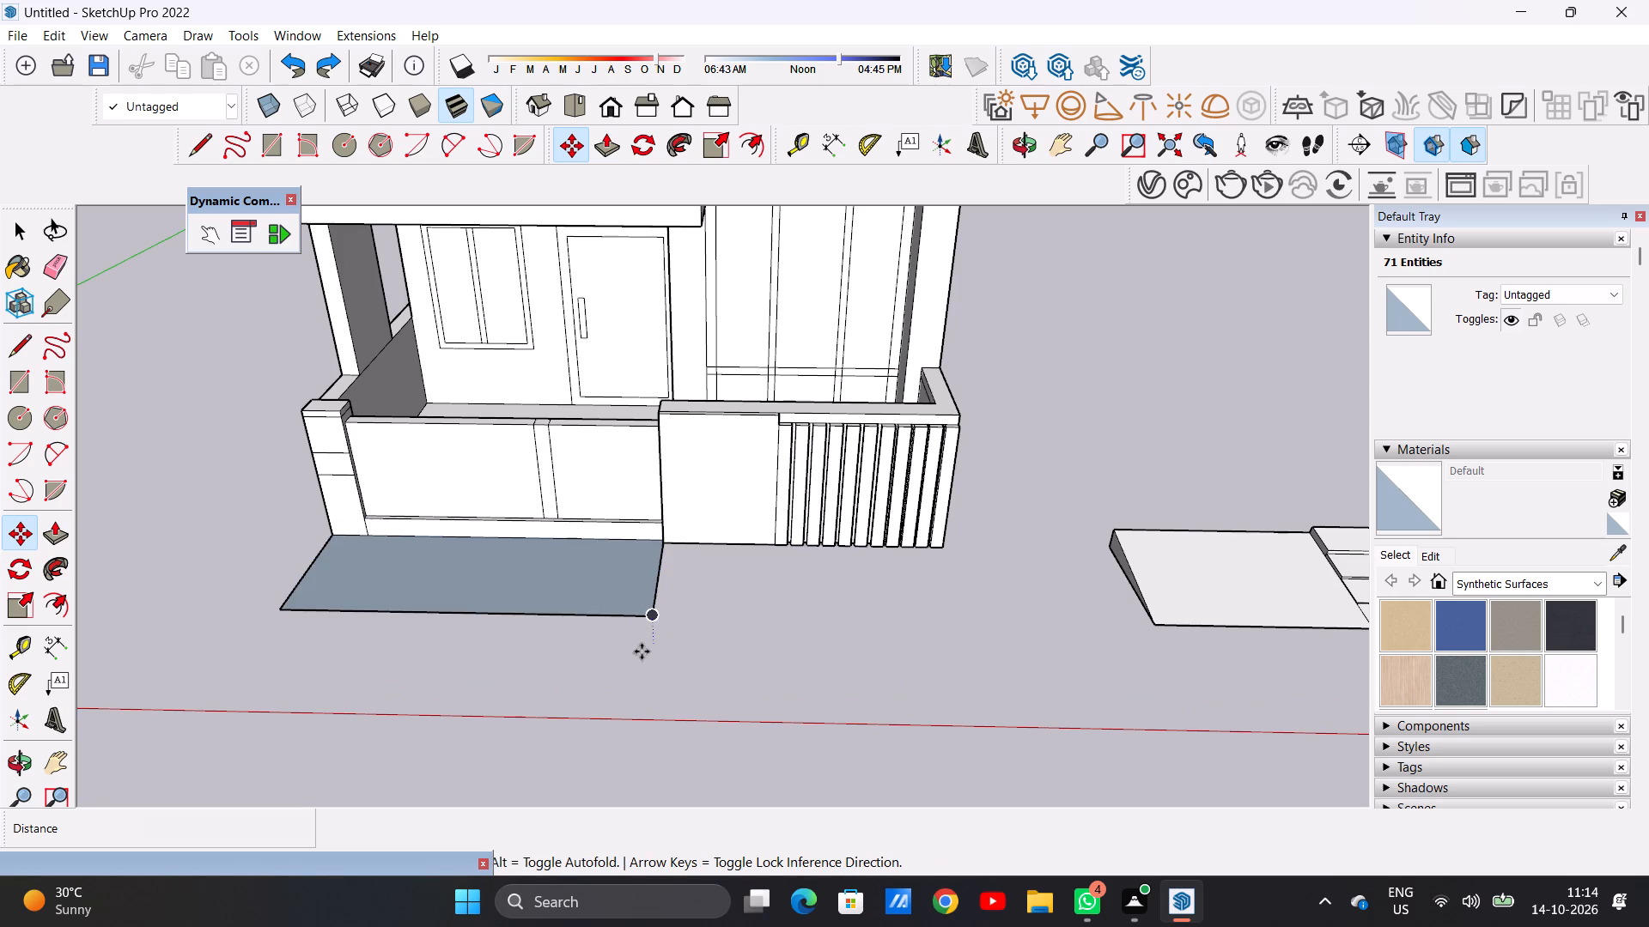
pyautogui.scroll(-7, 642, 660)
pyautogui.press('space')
# Undo the three raised strips, their dividing lines and both crosswise lines on the wedge, leaving its sloping face plain.
pyautogui.scroll(5, 1093, 605)
pyautogui.moveTo(995, 598); pyautogui.dragTo(816, 607, button='middle')
pyautogui.scroll(1, 816, 607)
pyautogui.scroll(-9, 871, 584)
pyautogui.scroll(15, 941, 669)
pyautogui.moveTo(920, 632); pyautogui.dragTo(900, 686, button='middle')
pyautogui.hotkey('ctrl', 'z')
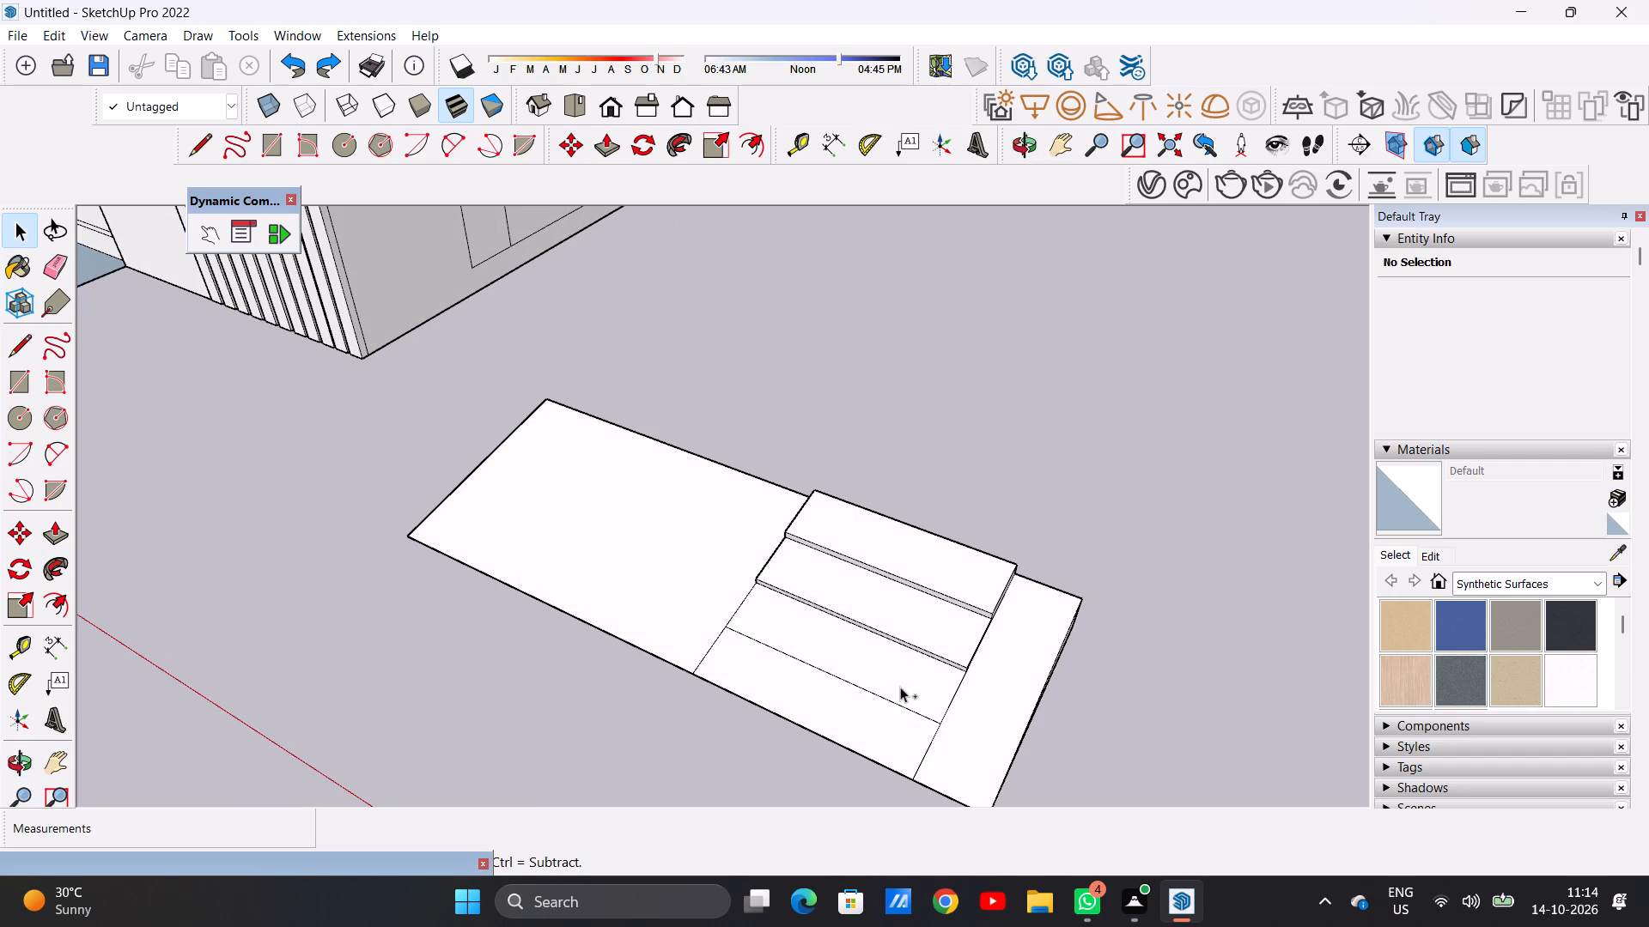
pyautogui.hotkey('ctrl', 'z')
pyautogui.hotkey('ctrl', 'z')
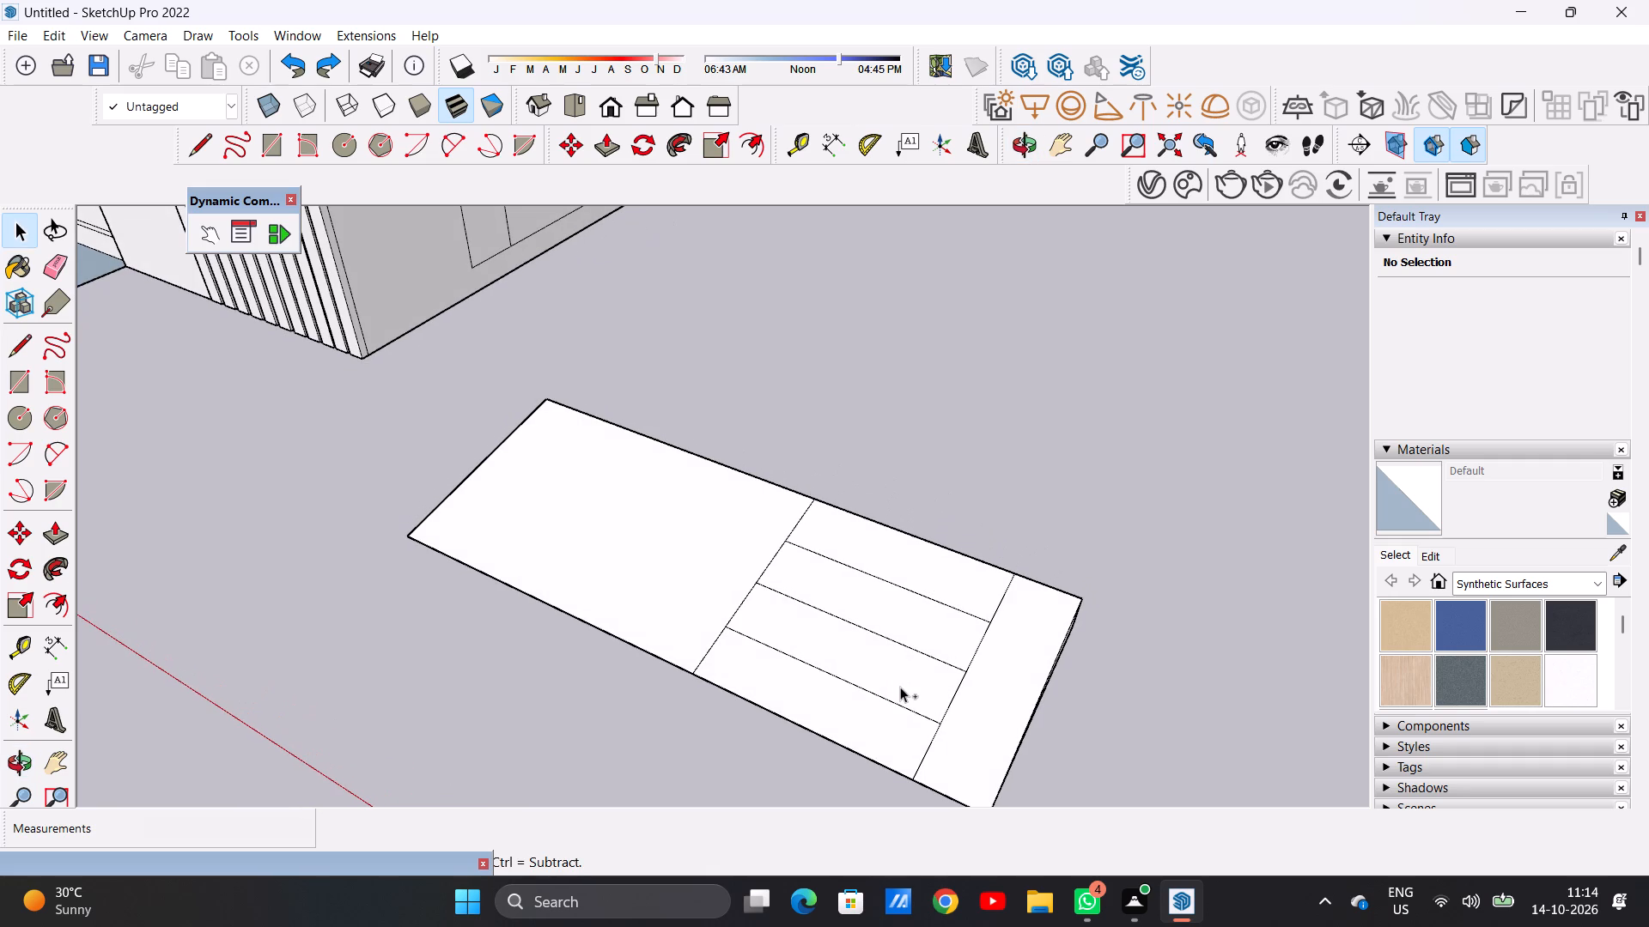
pyautogui.hotkey('ctrl', 'z')
pyautogui.hotkey('ctrl', 'z')
pyautogui.hotkey('ctrl', 'z')
pyautogui.hotkey('ctrl', 'z')
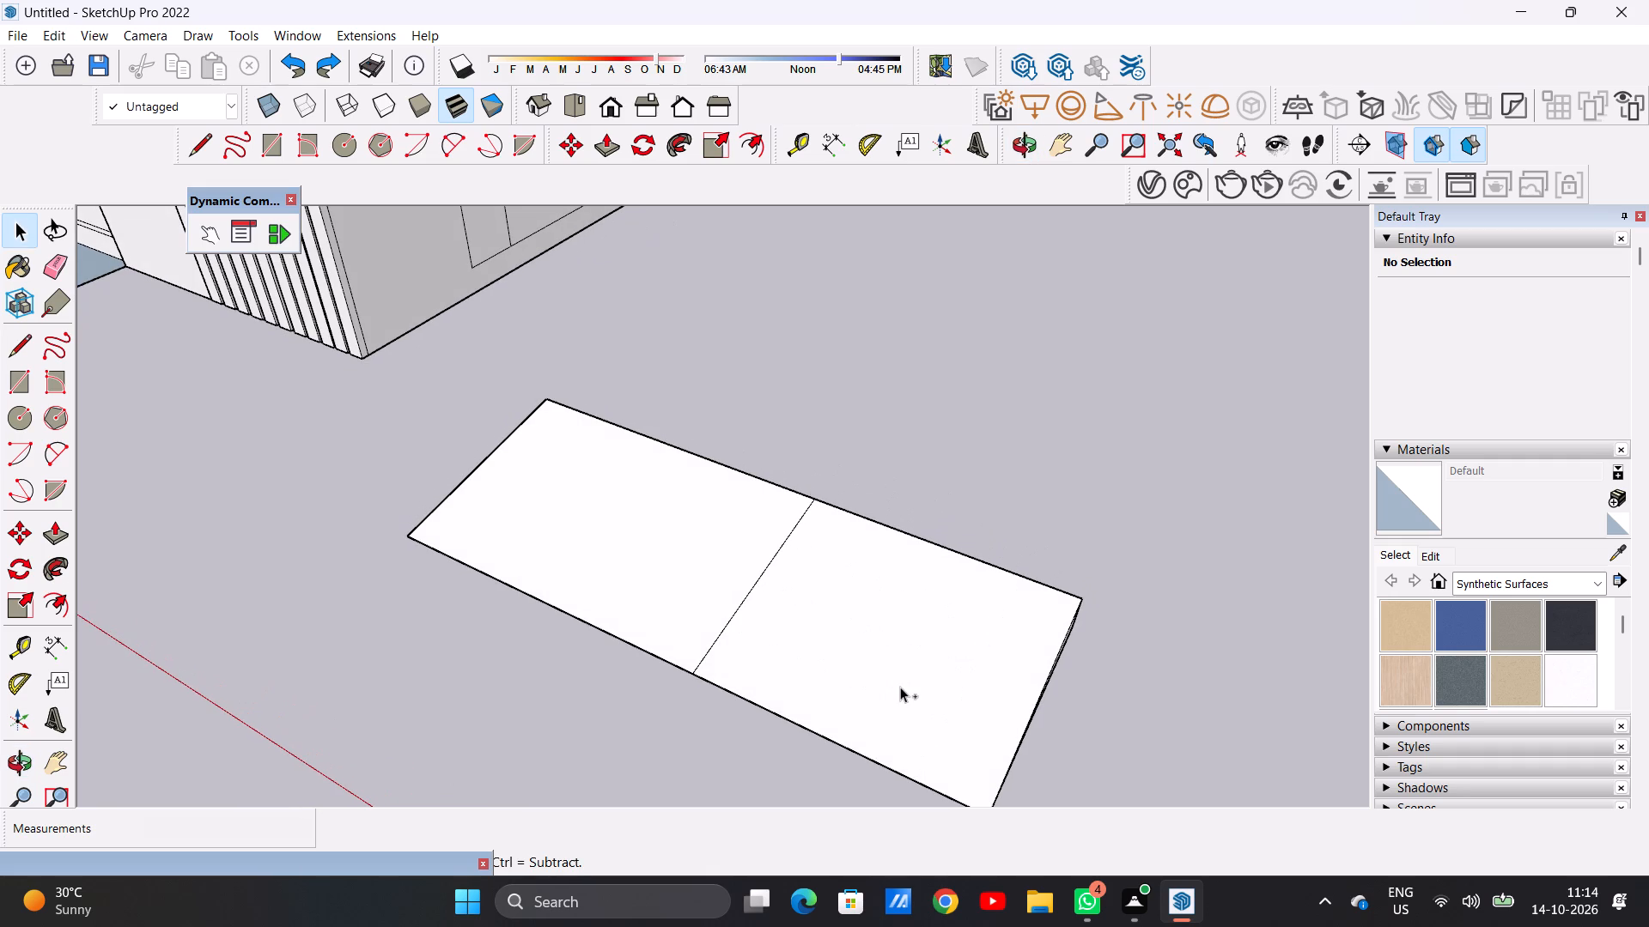
pyautogui.hotkey('ctrl', 'z')
# Draw a crosswise line about 4' 7 7/8" long on the sloping face, nearer the end away from the house.
pyautogui.press('l')
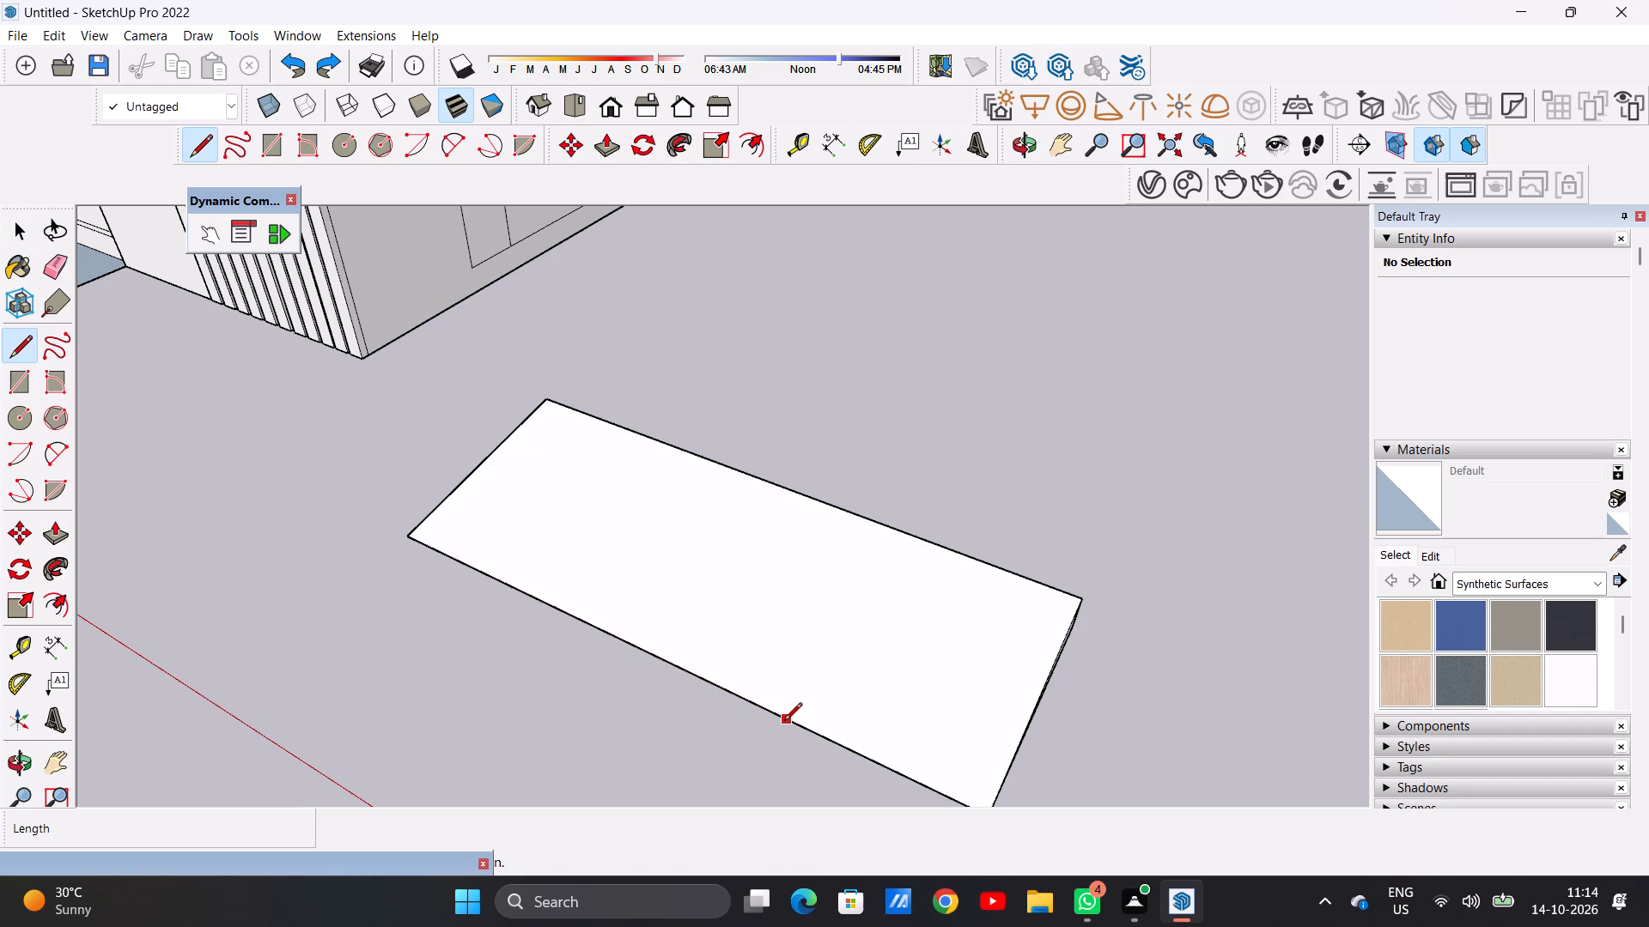
pyautogui.click(782, 715)
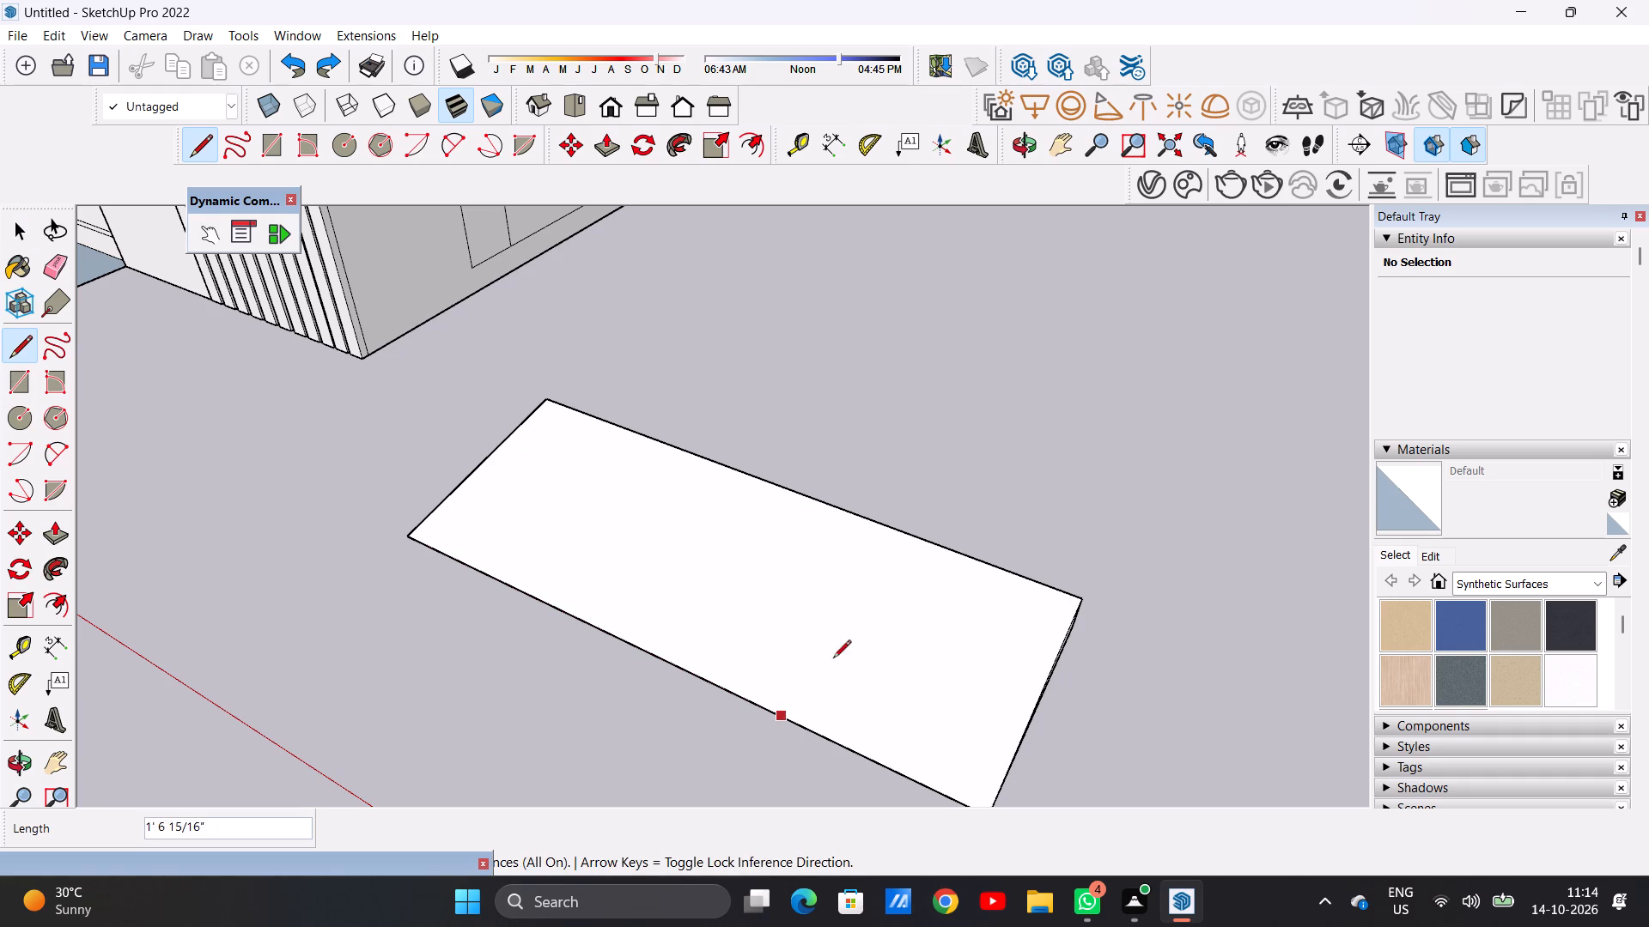
pyautogui.click(900, 525)
pyautogui.press('space')
# Move the whole wedge parallel to the house front, try it against the boundary wall, and set it down clear of the house.
pyautogui.scroll(-12, 894, 585)
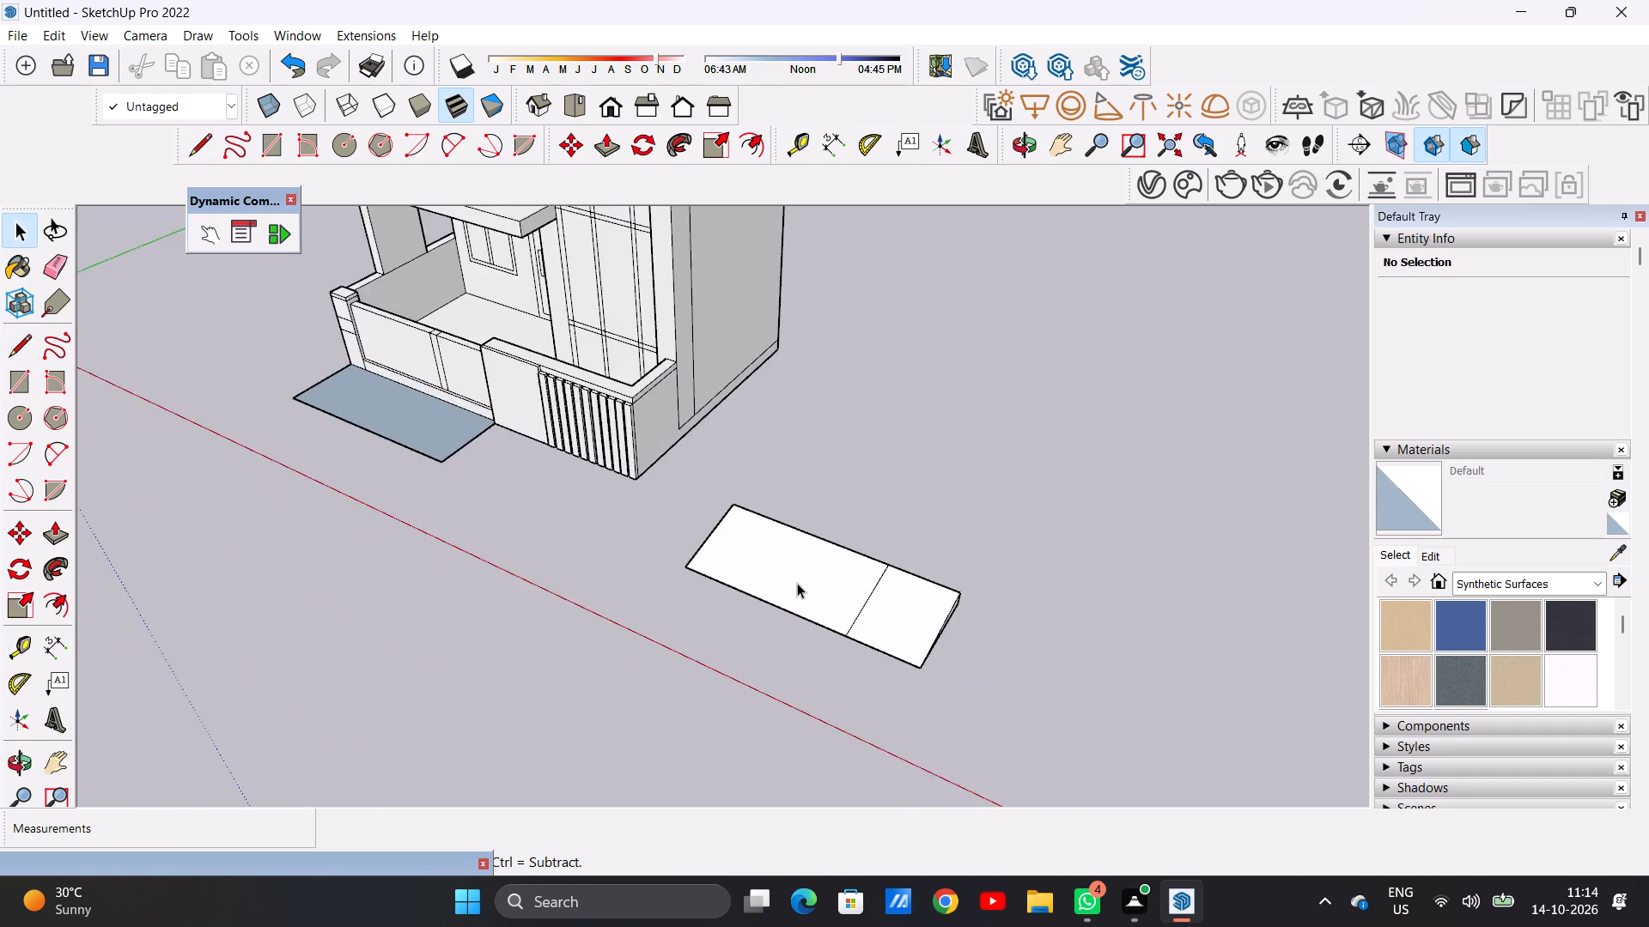
pyautogui.moveTo(797, 583); pyautogui.dragTo(894, 570, button='middle')
pyautogui.doubleClick(928, 600)
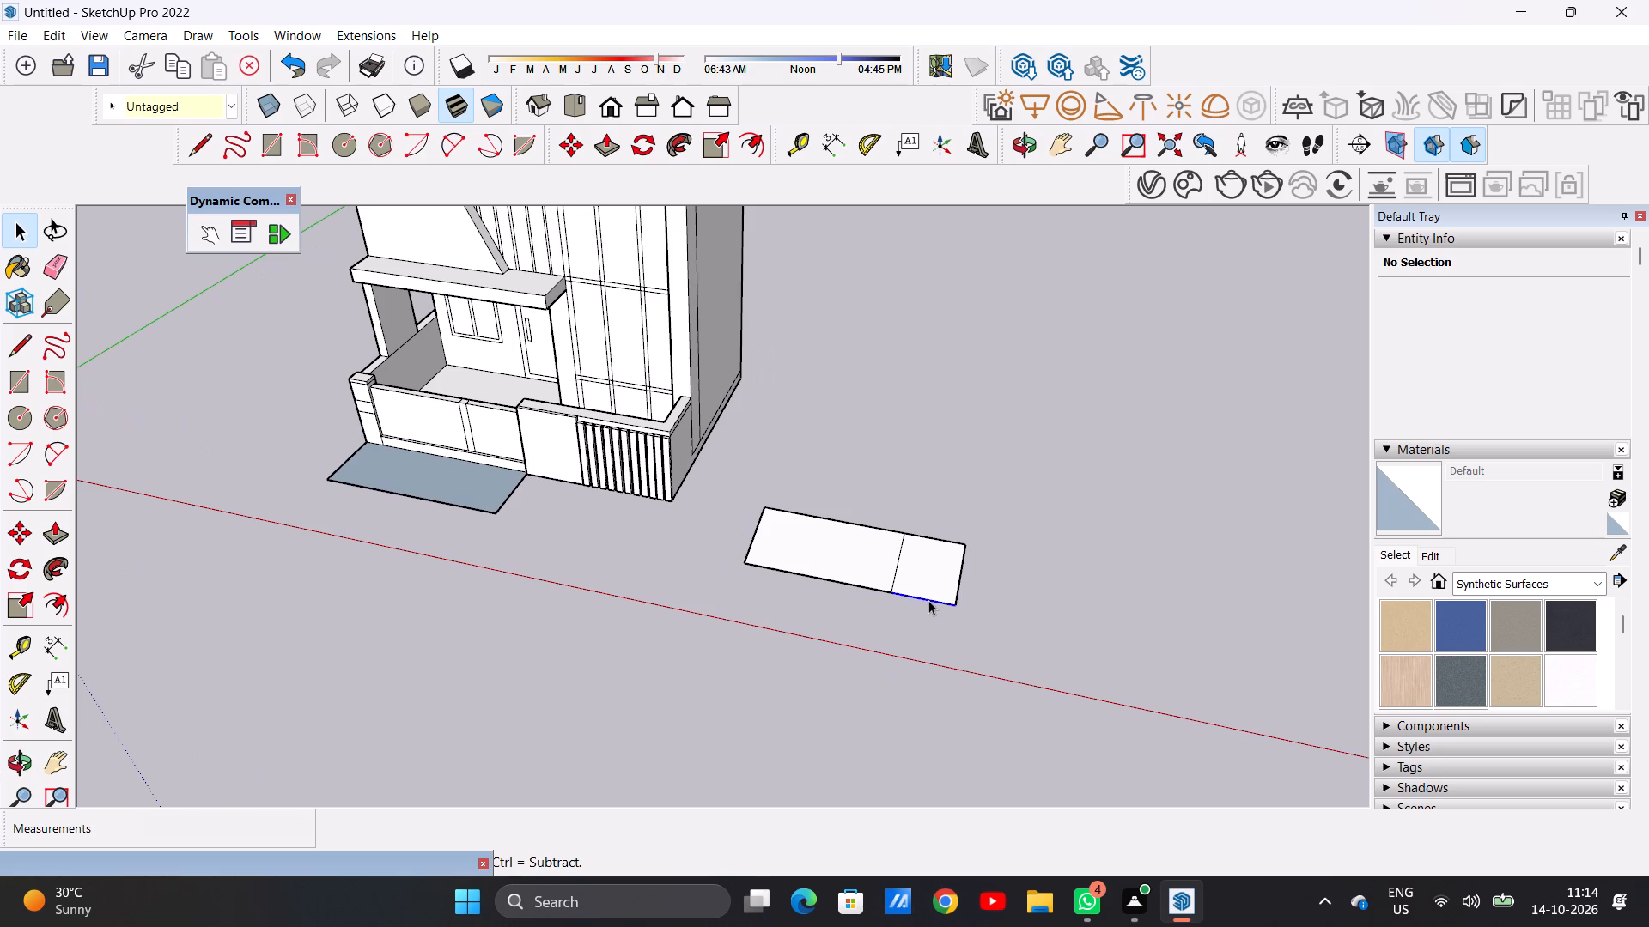
pyautogui.doubleClick(928, 600)
pyautogui.press('m')
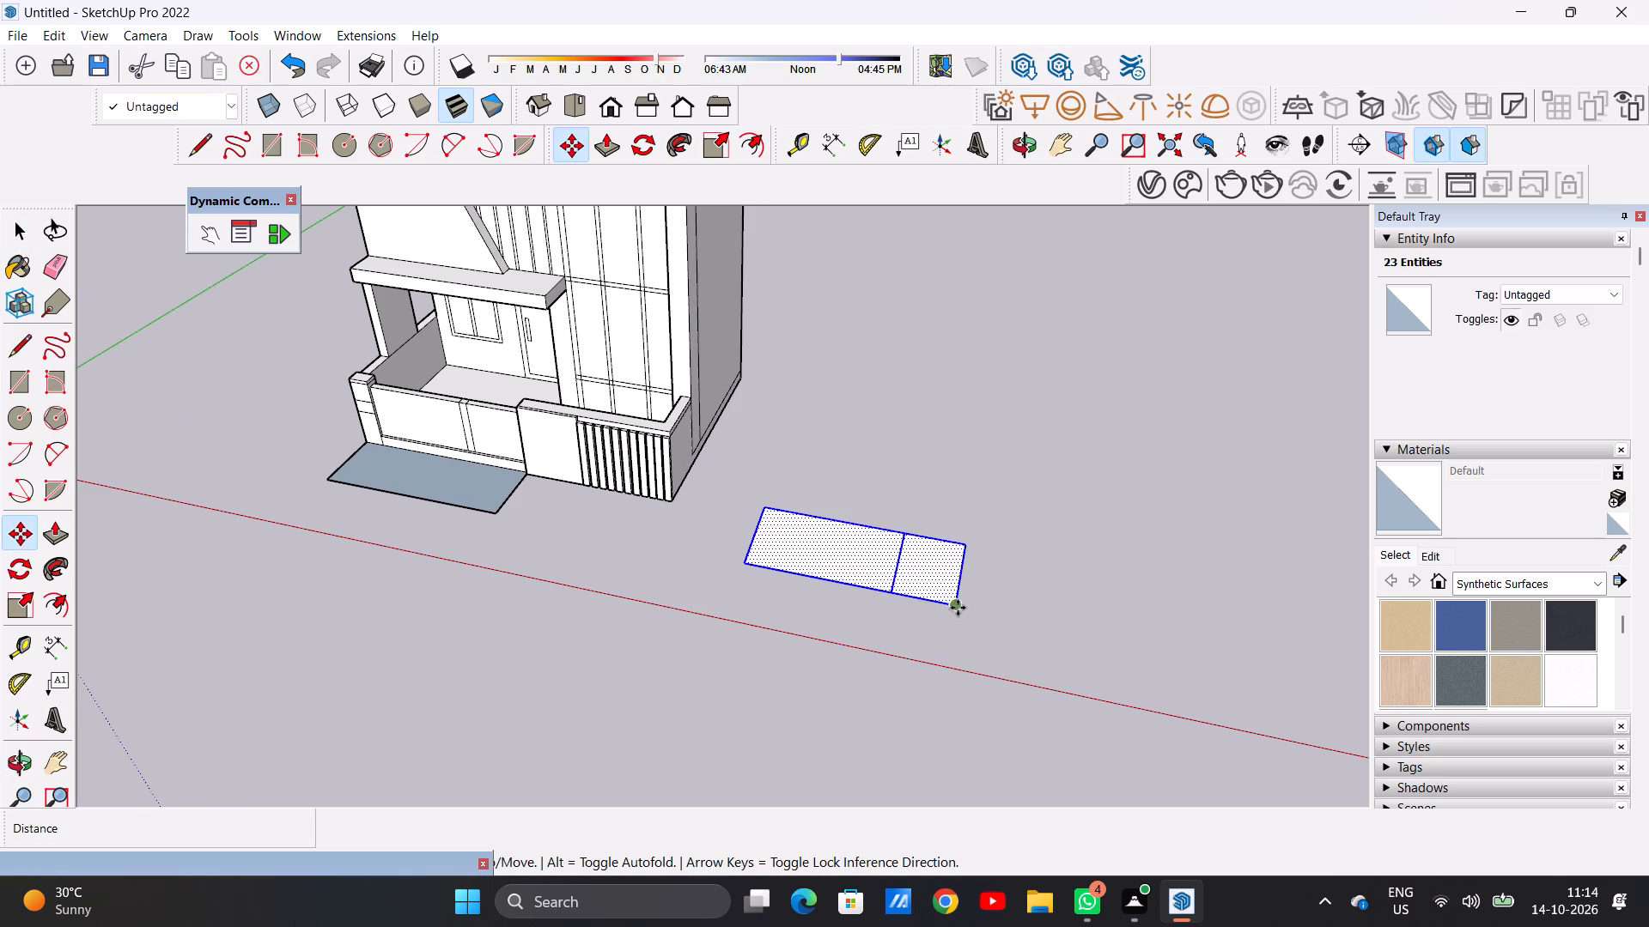
pyautogui.click(958, 608)
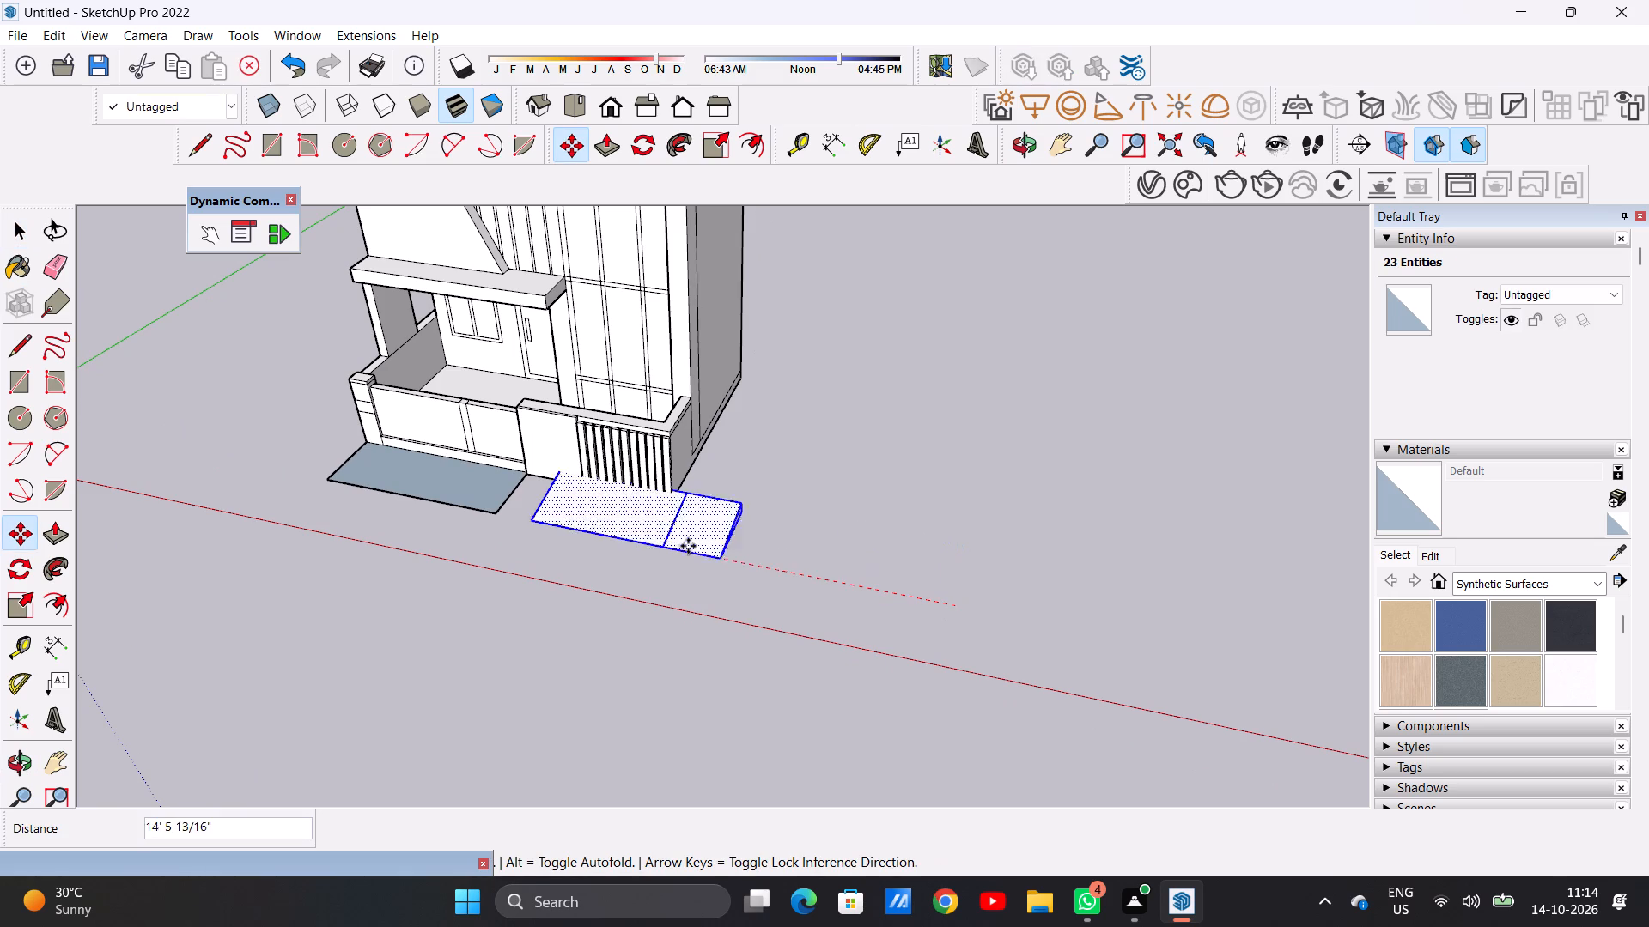
pyautogui.scroll(9, 496, 506)
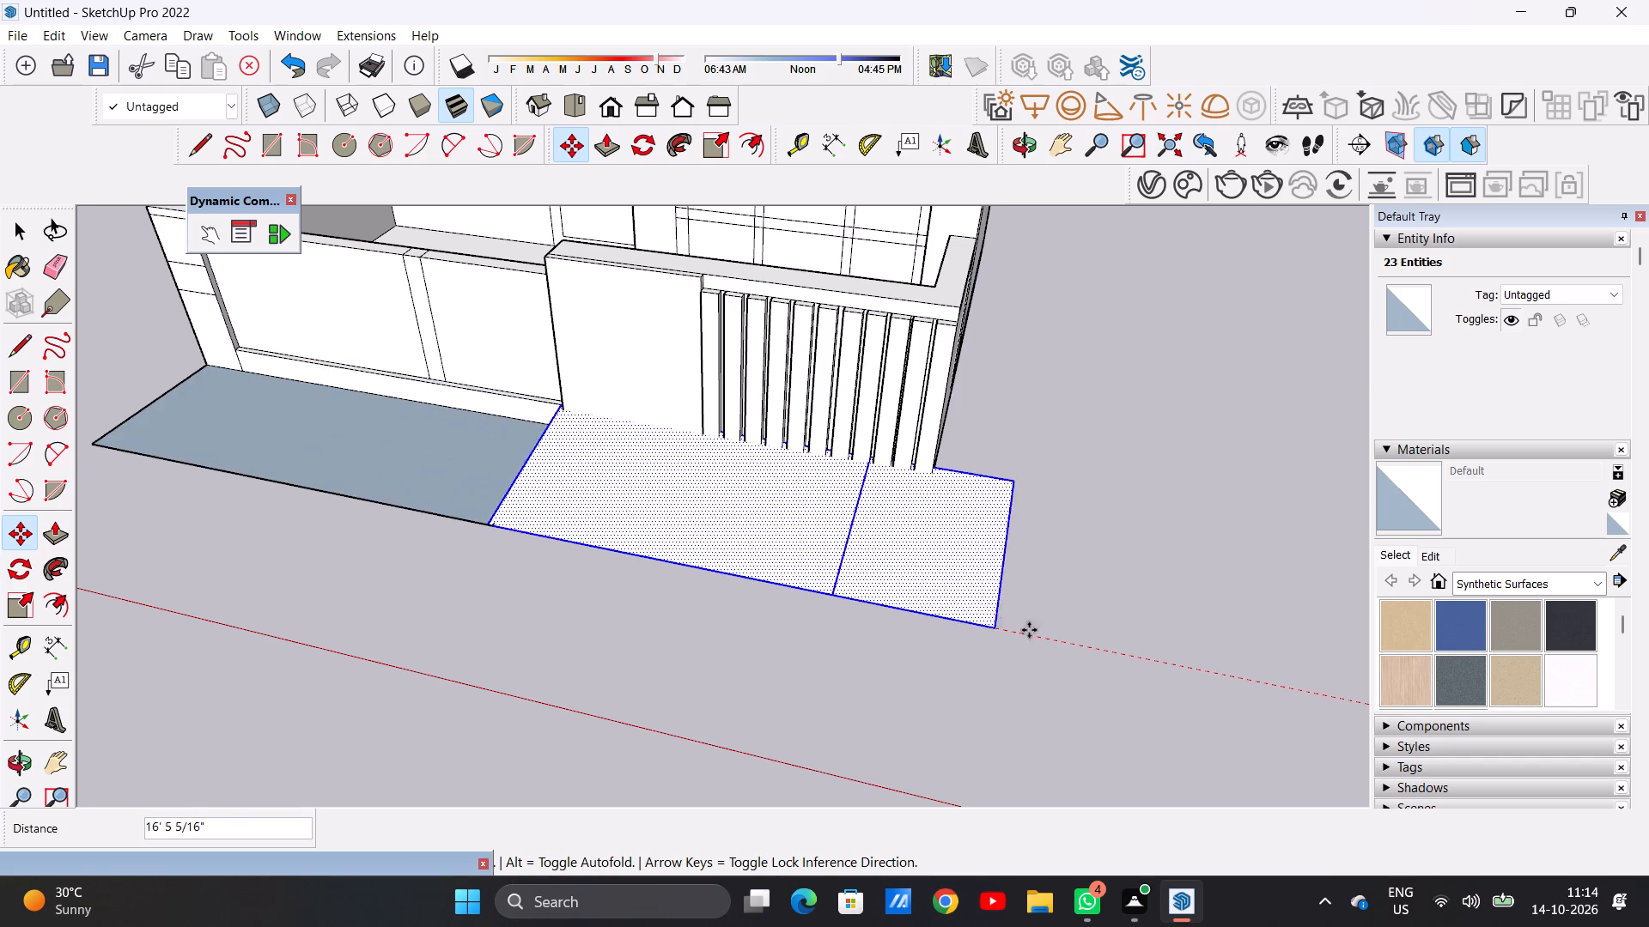
pyautogui.scroll(-9, 731, 567)
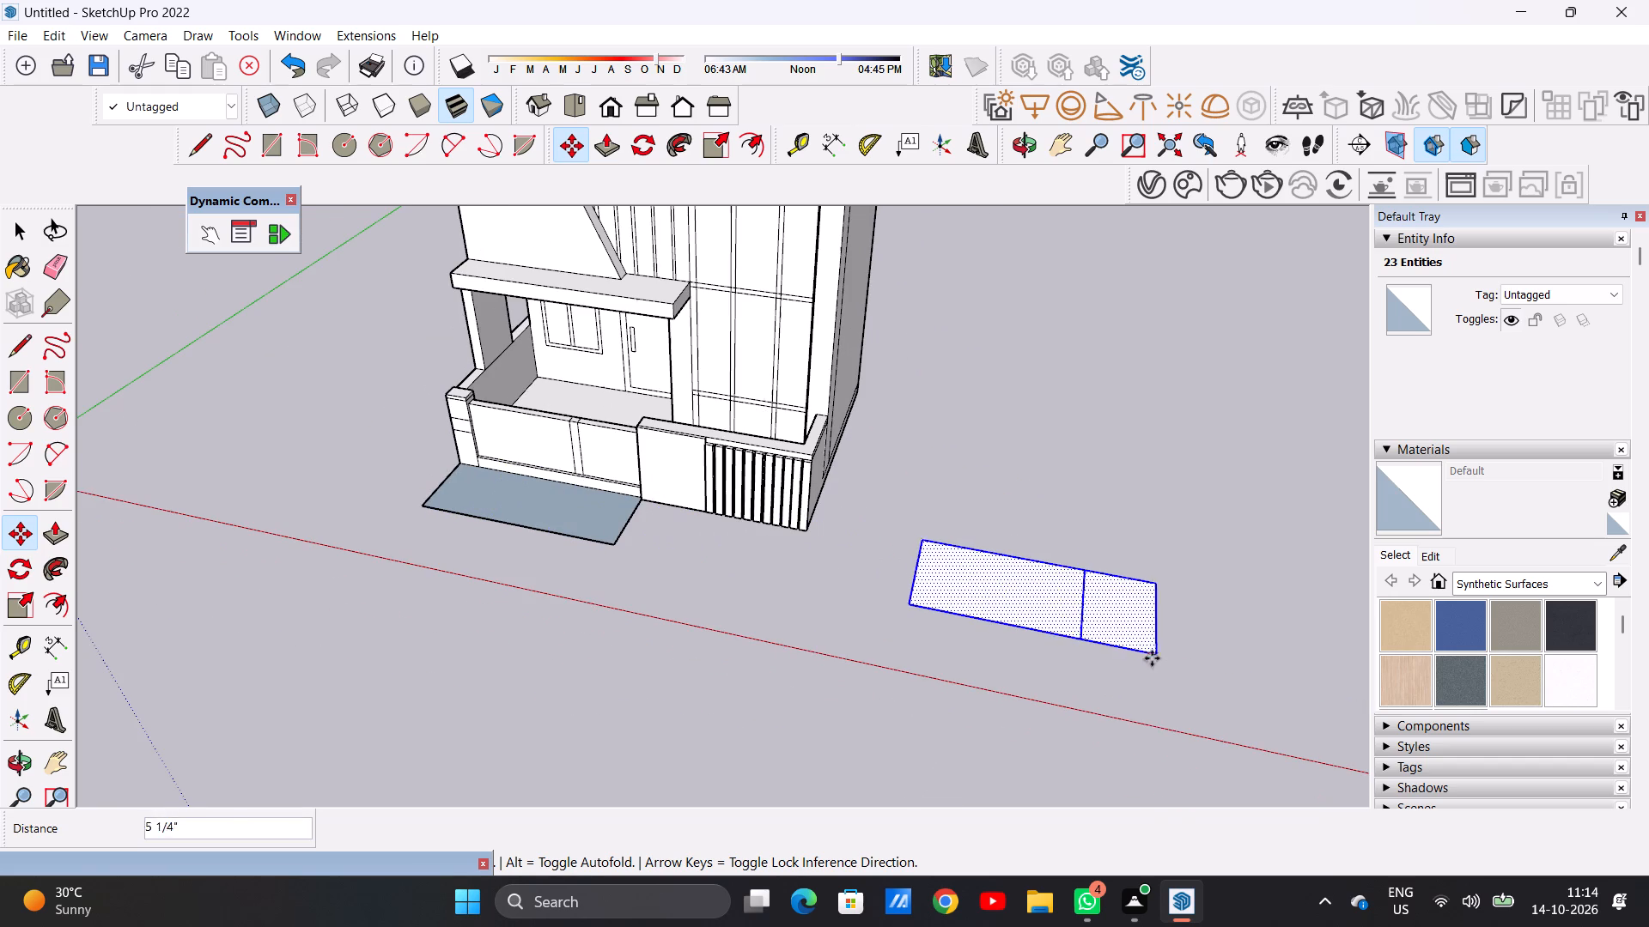
pyautogui.click(1121, 660)
pyautogui.press('space')
pyautogui.scroll(-3, 545, 559)
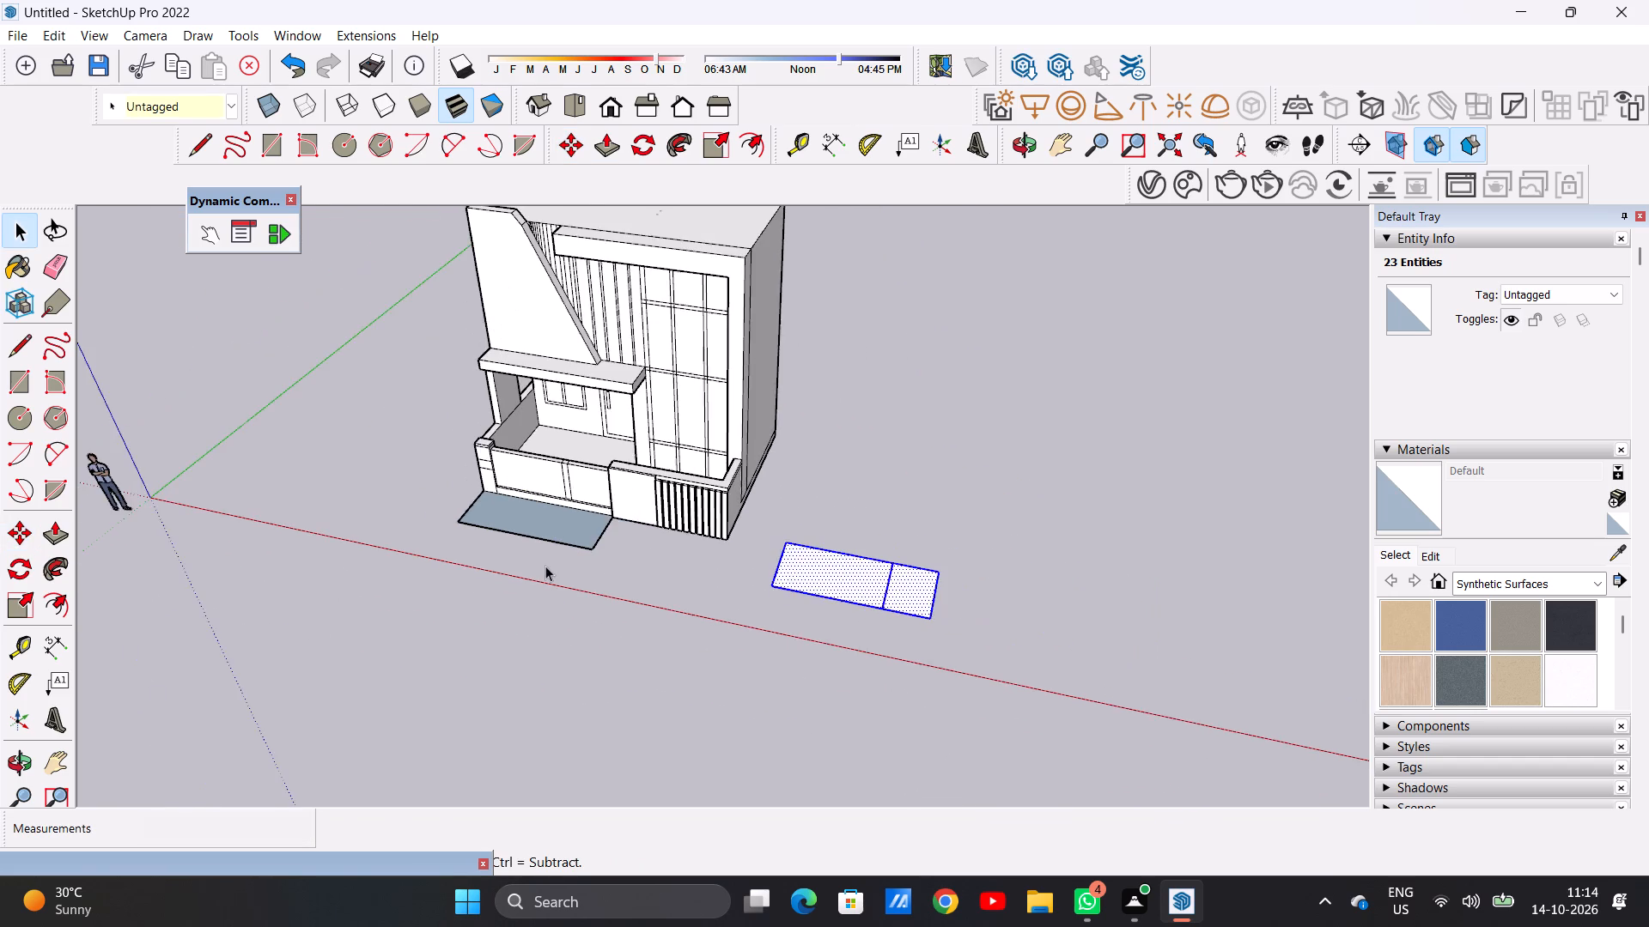
pyautogui.scroll(-1, 545, 566)
pyautogui.scroll(6, 930, 523)
pyautogui.click(929, 515)
# Draw a second crosswise line about 4' 7 7/8" long close to the sloping face's end farthest from the house.
pyautogui.moveTo(910, 644); pyautogui.dragTo(867, 644, button='middle')
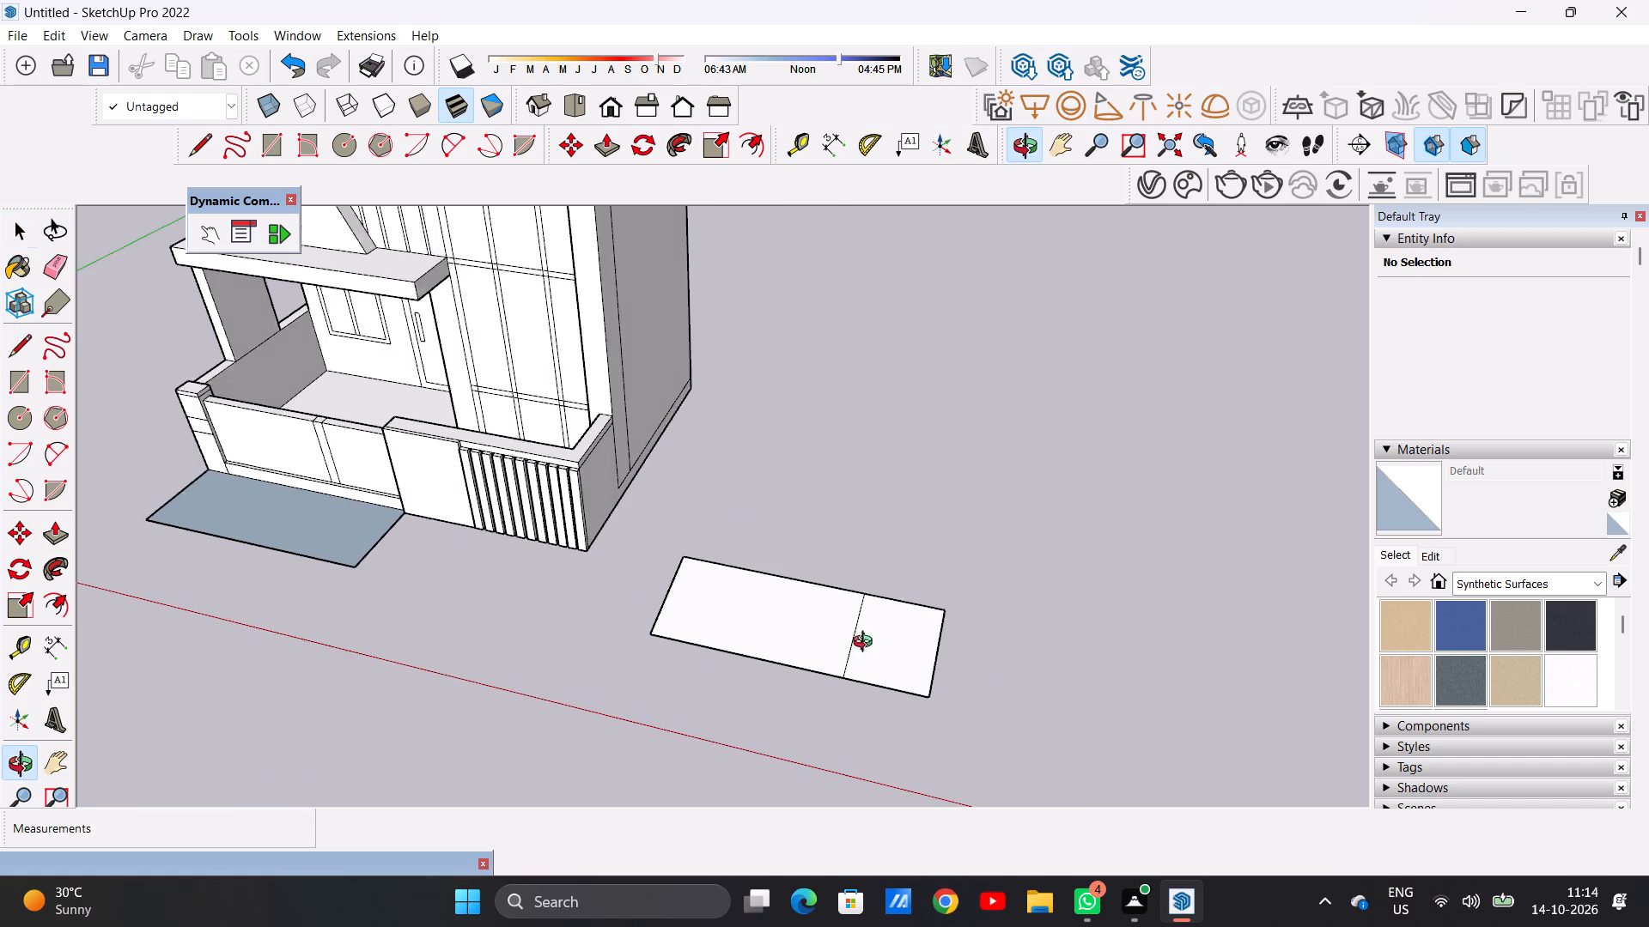
pyautogui.moveTo(867, 644); pyautogui.dragTo(827, 669, button='middle')
pyautogui.scroll(7, 793, 700)
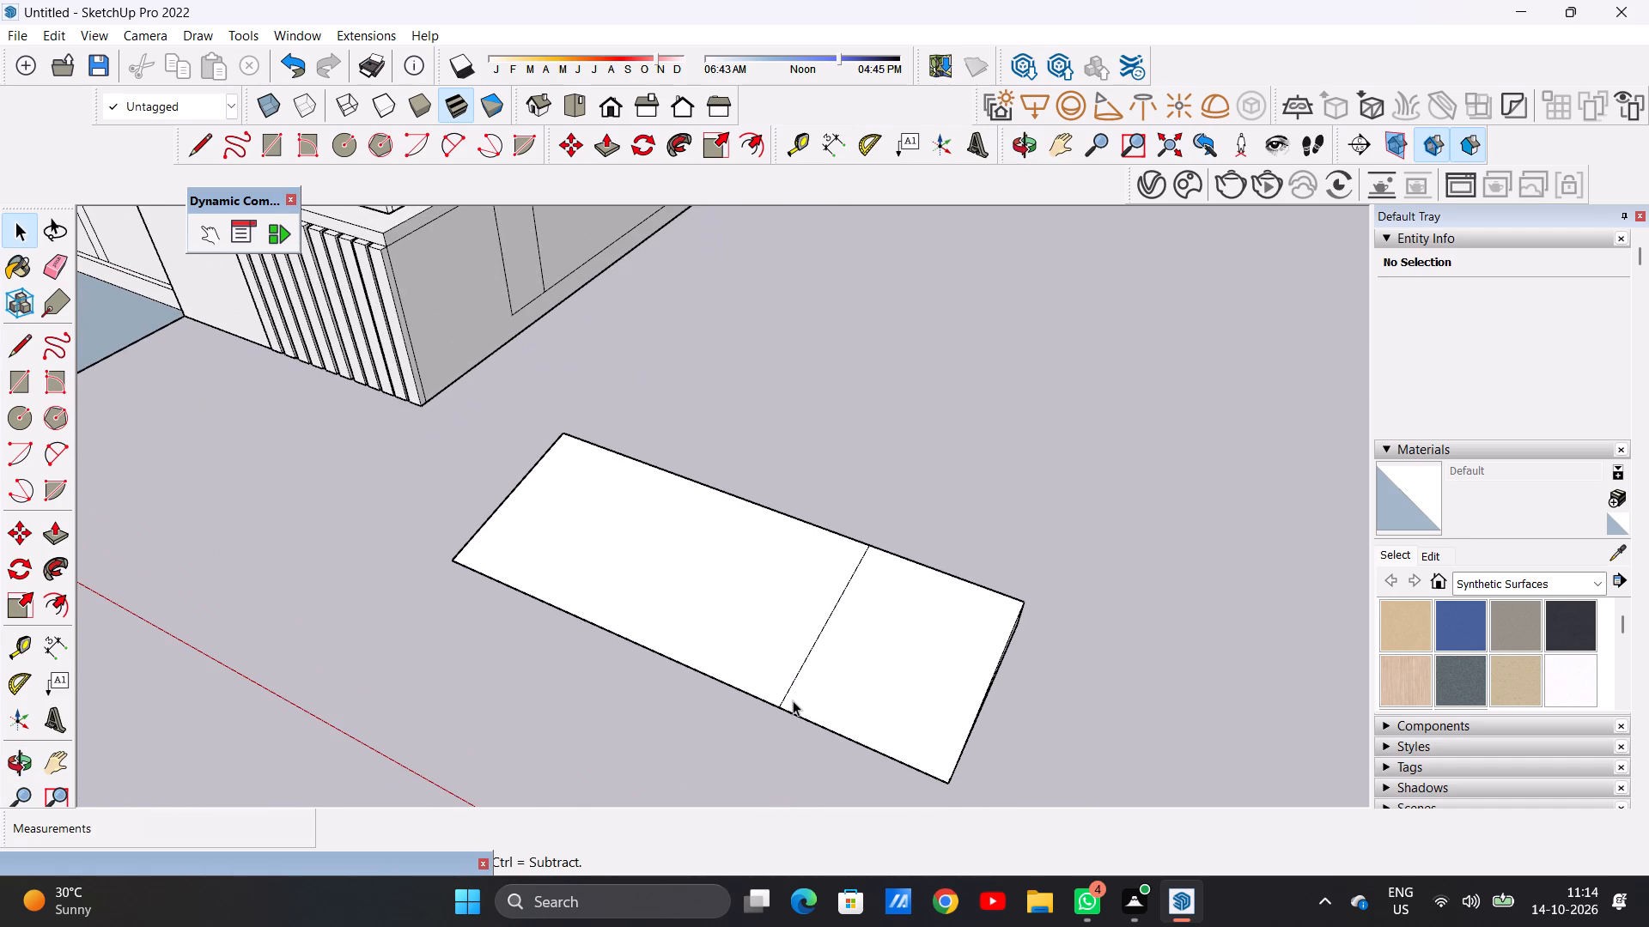
pyautogui.press('l')
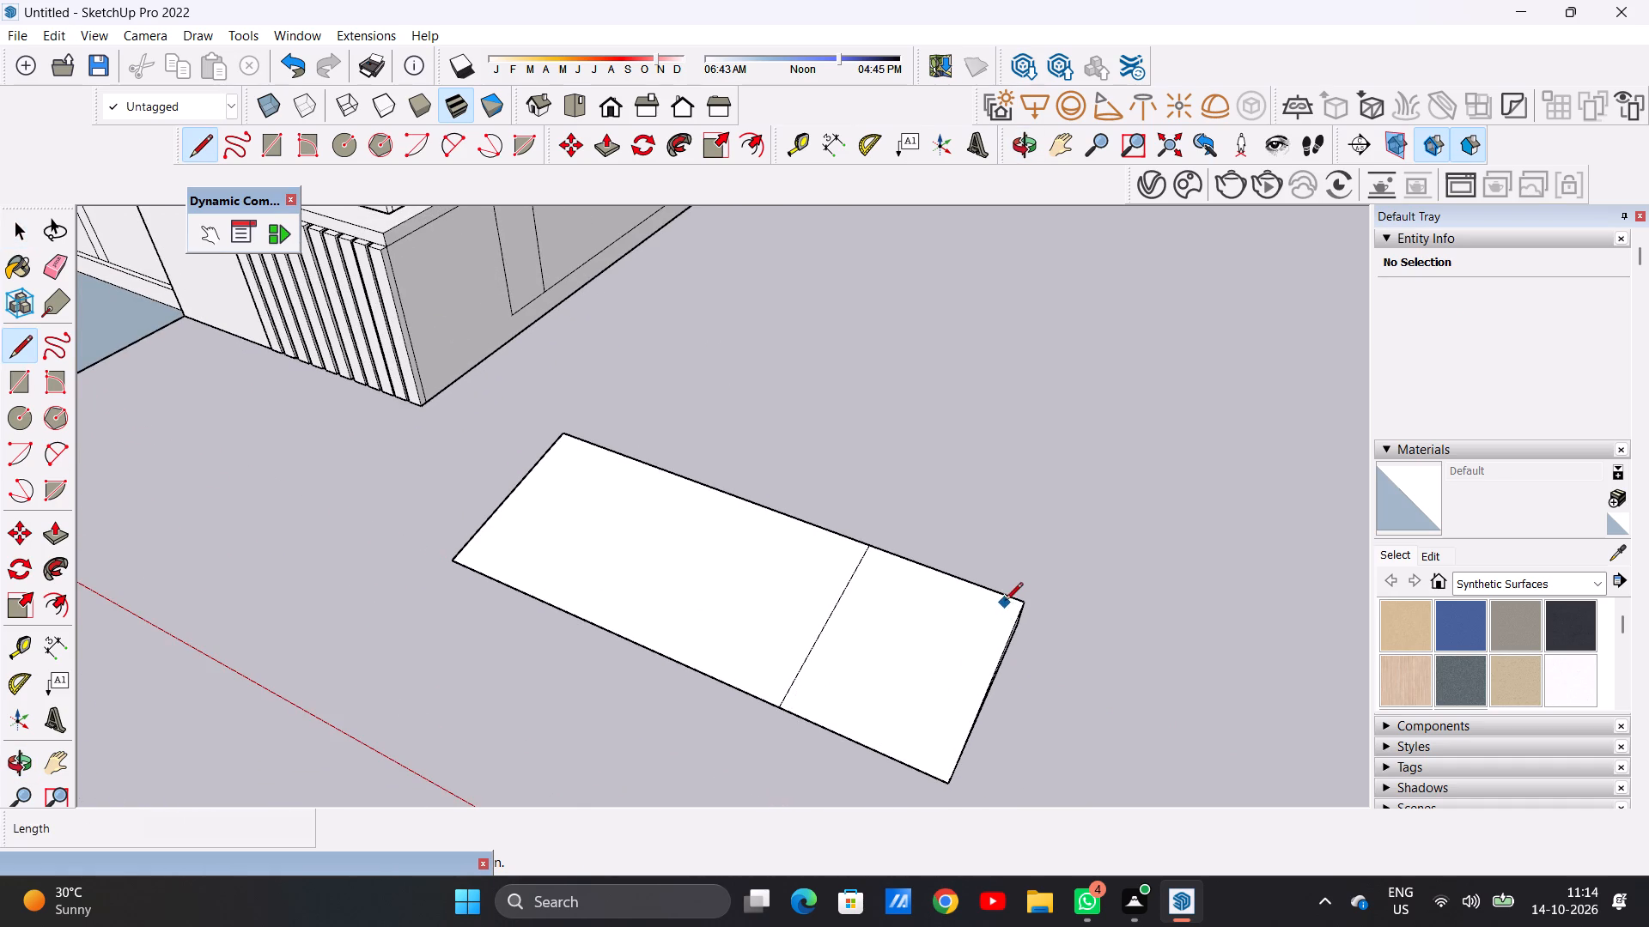
pyautogui.click(1001, 600)
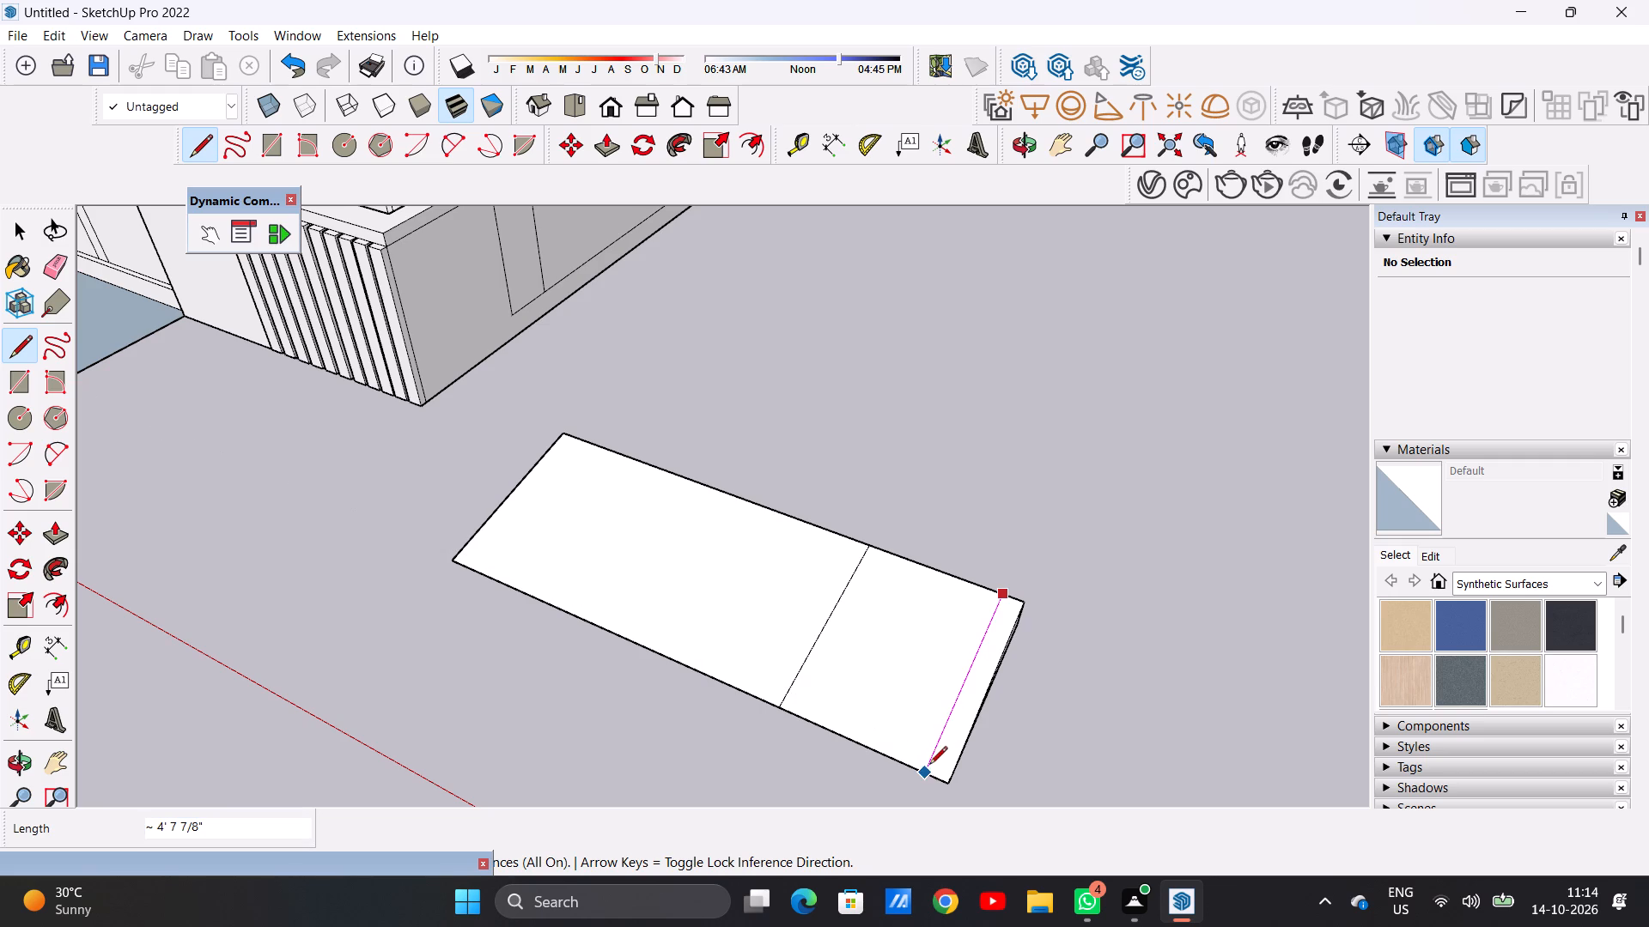
pyautogui.click(923, 768)
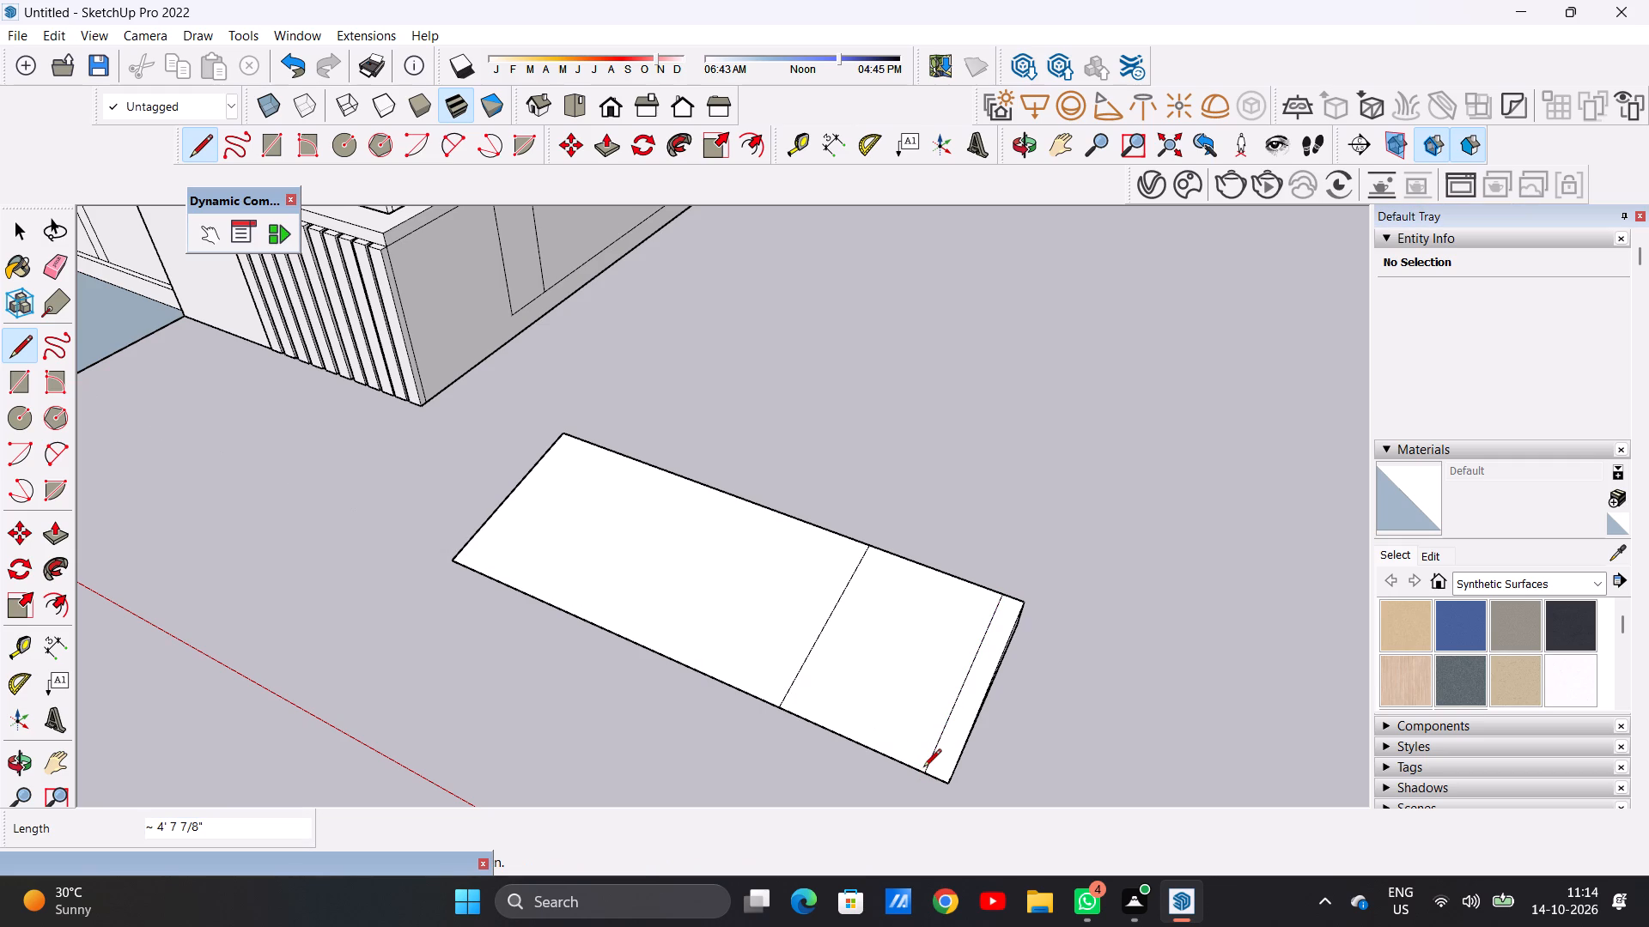
# Divide the band between the two crosswise lines with three parallel lines, each about 3' 1 13/16" long.
pyautogui.click(849, 582)
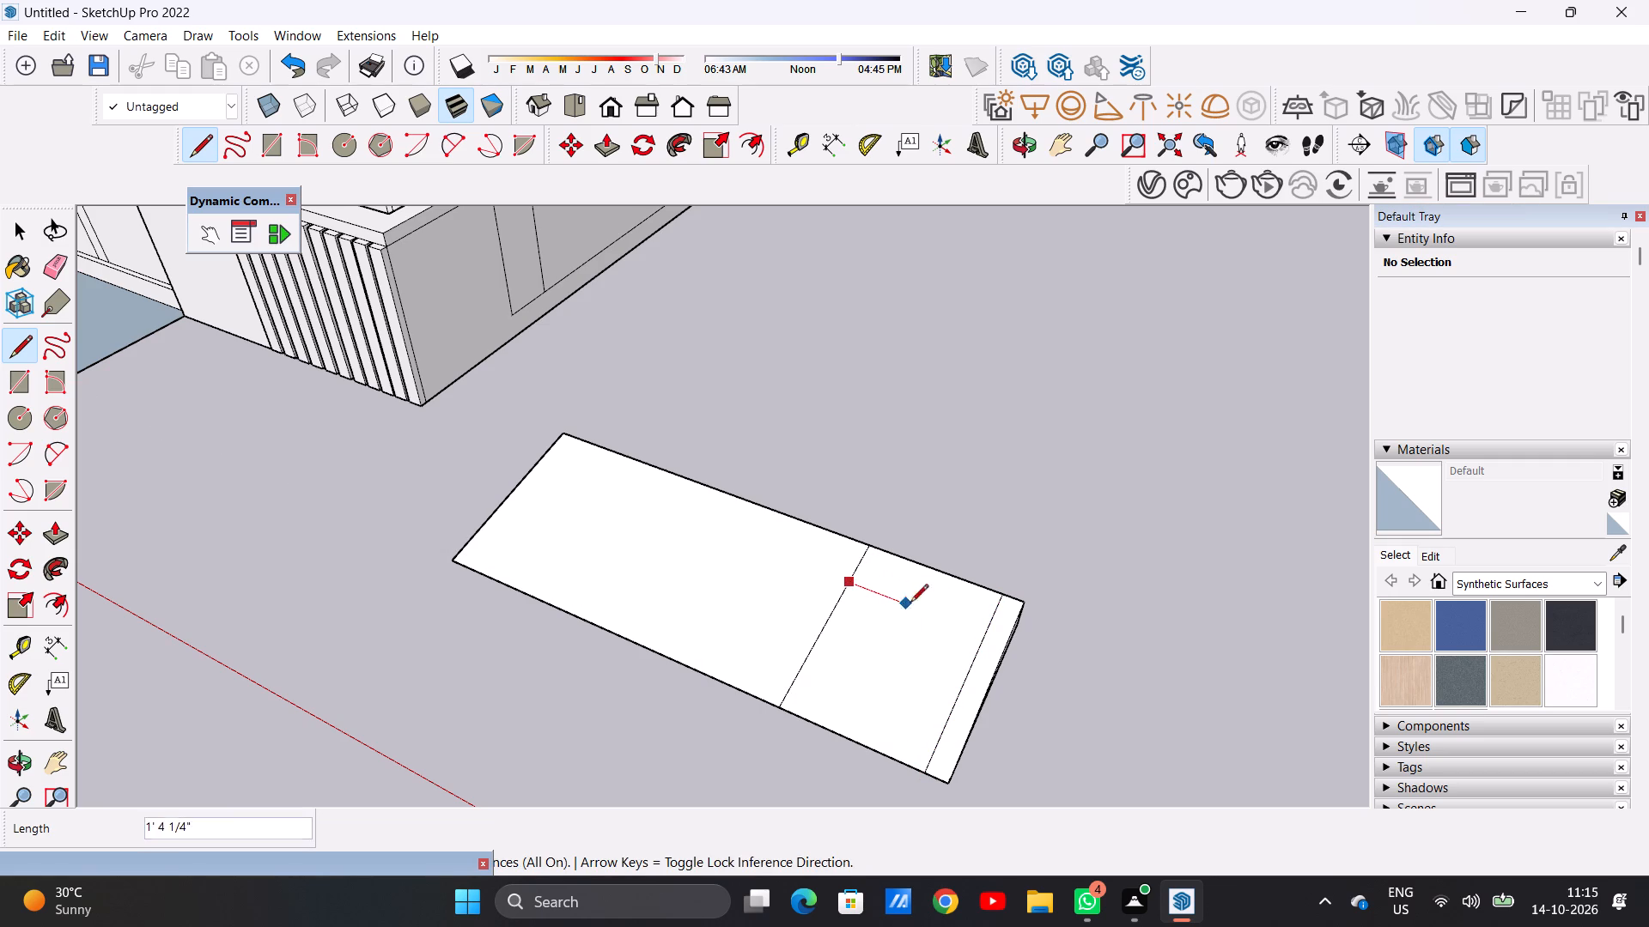
pyautogui.click(988, 629)
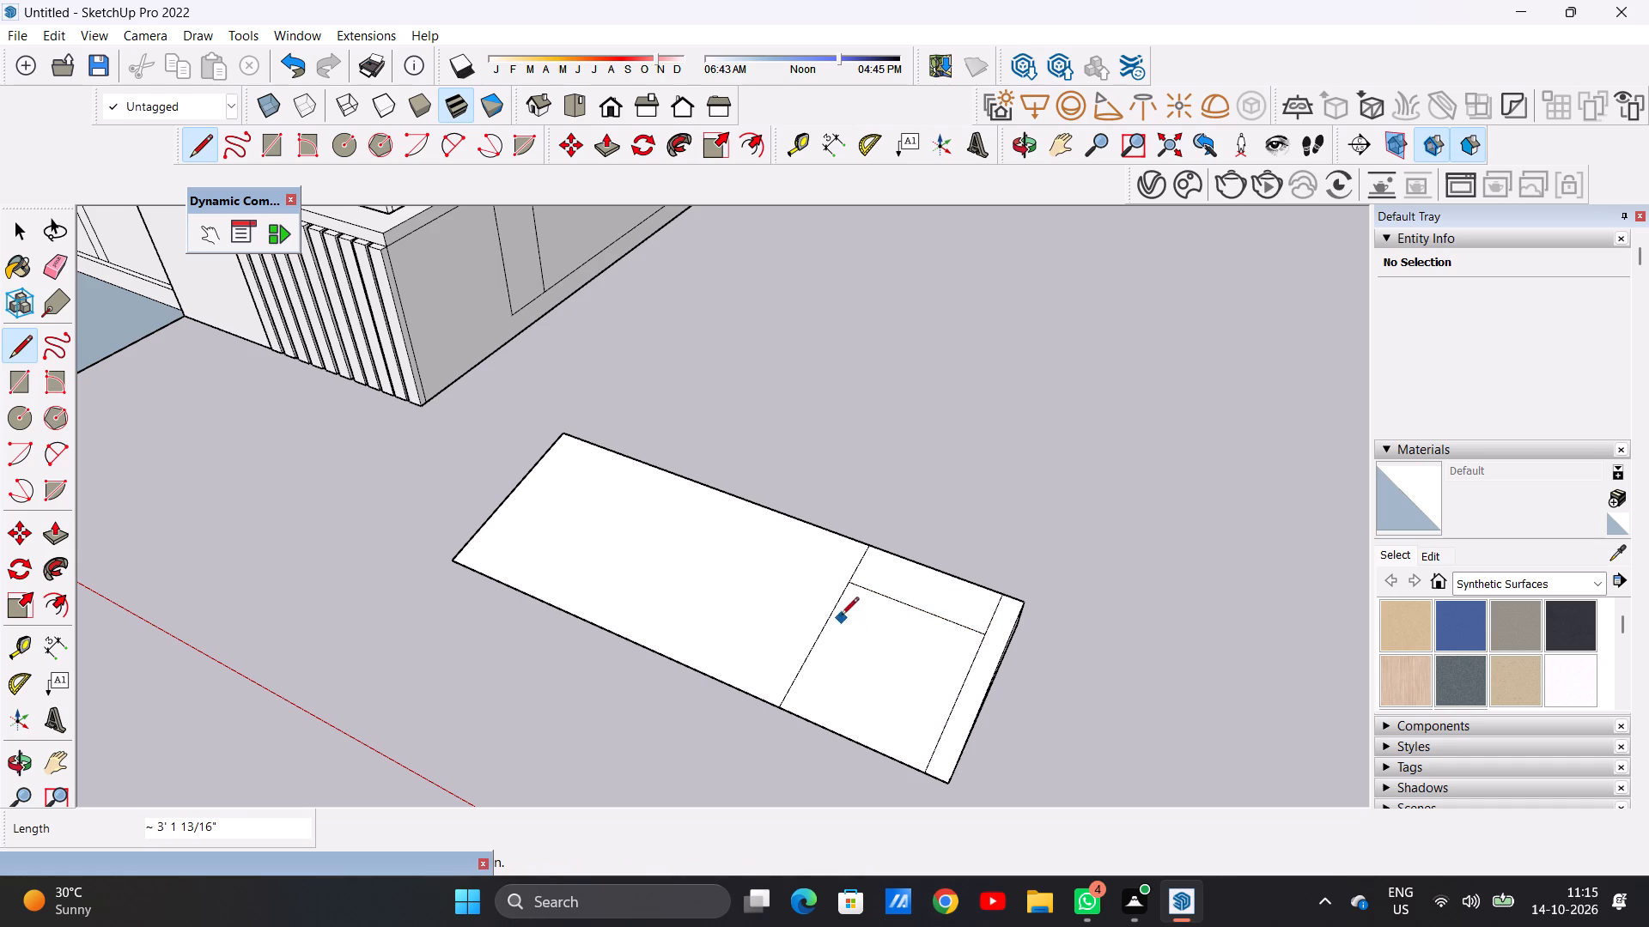
pyautogui.click(830, 617)
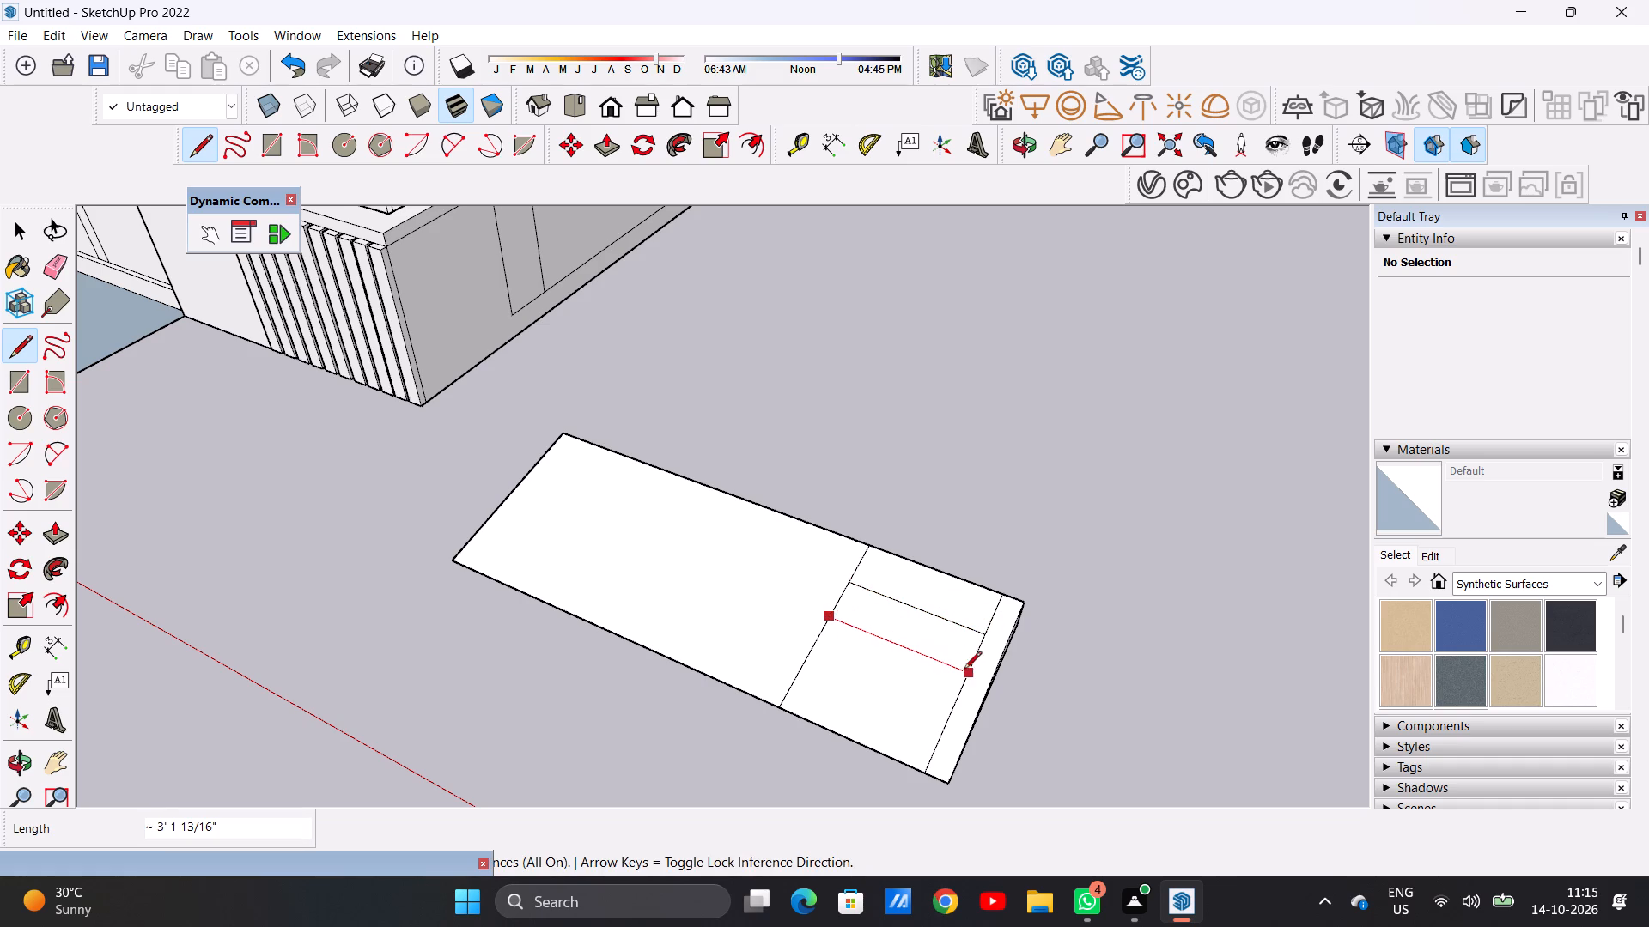
pyautogui.click(968, 670)
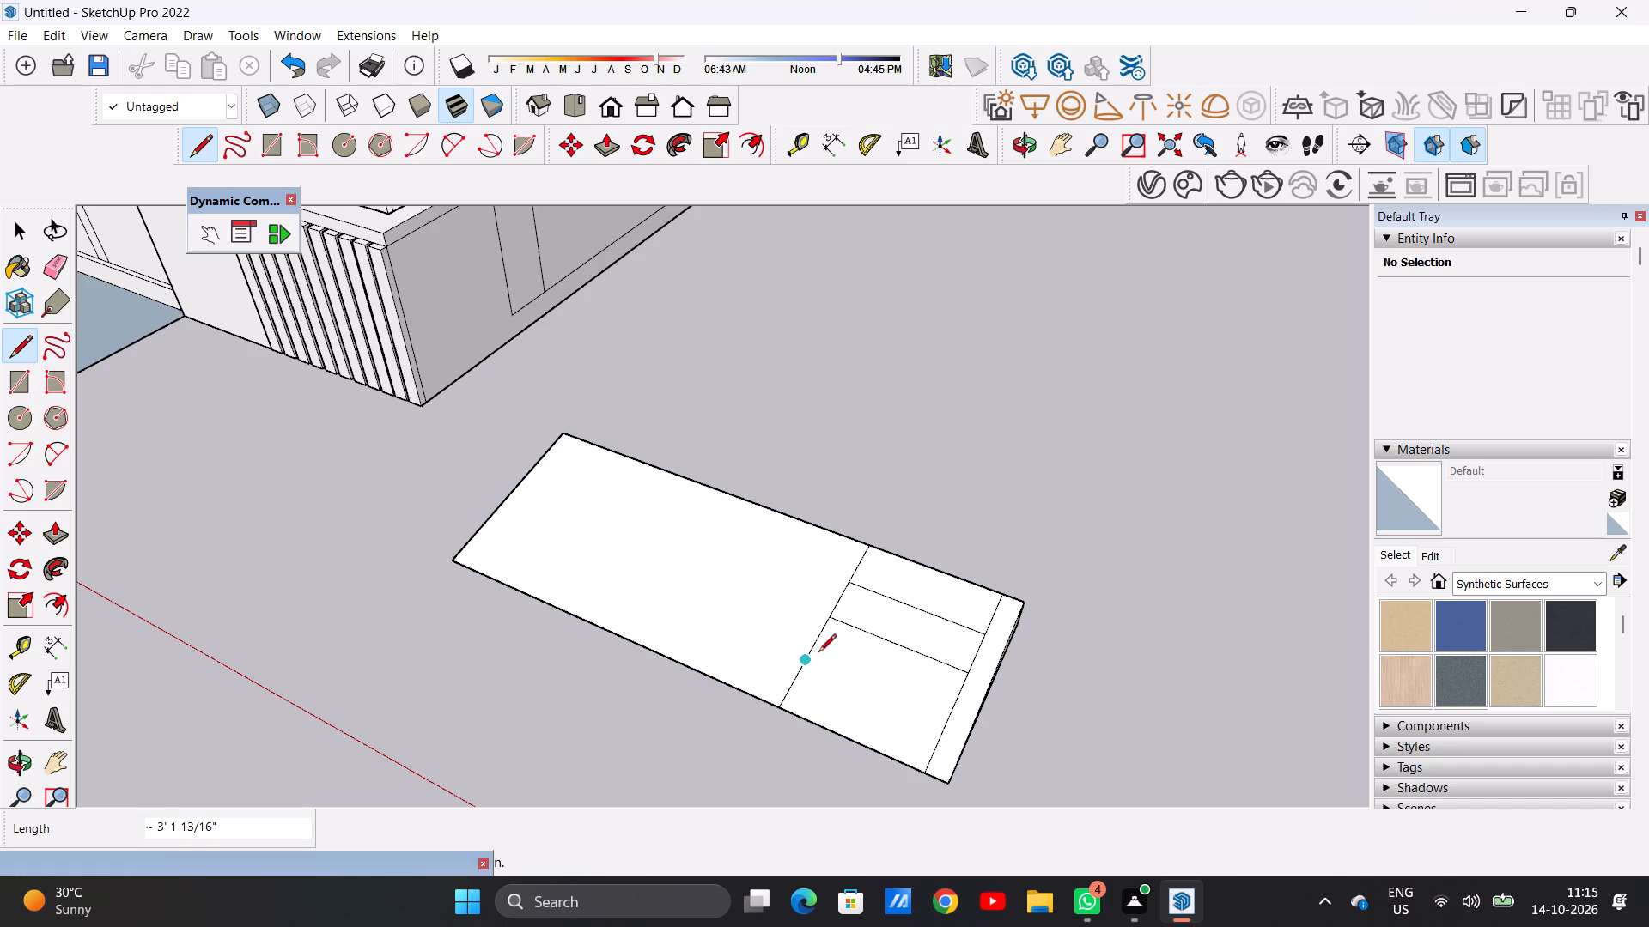
pyautogui.click(818, 653)
pyautogui.click(948, 706)
# Draw a fourth dividing line across the band, splitting the wide strip nearest the sloping face's low edge.
pyautogui.press('space')
pyautogui.scroll(-6, 901, 688)
pyautogui.moveTo(931, 691); pyautogui.dragTo(918, 684, button='middle')
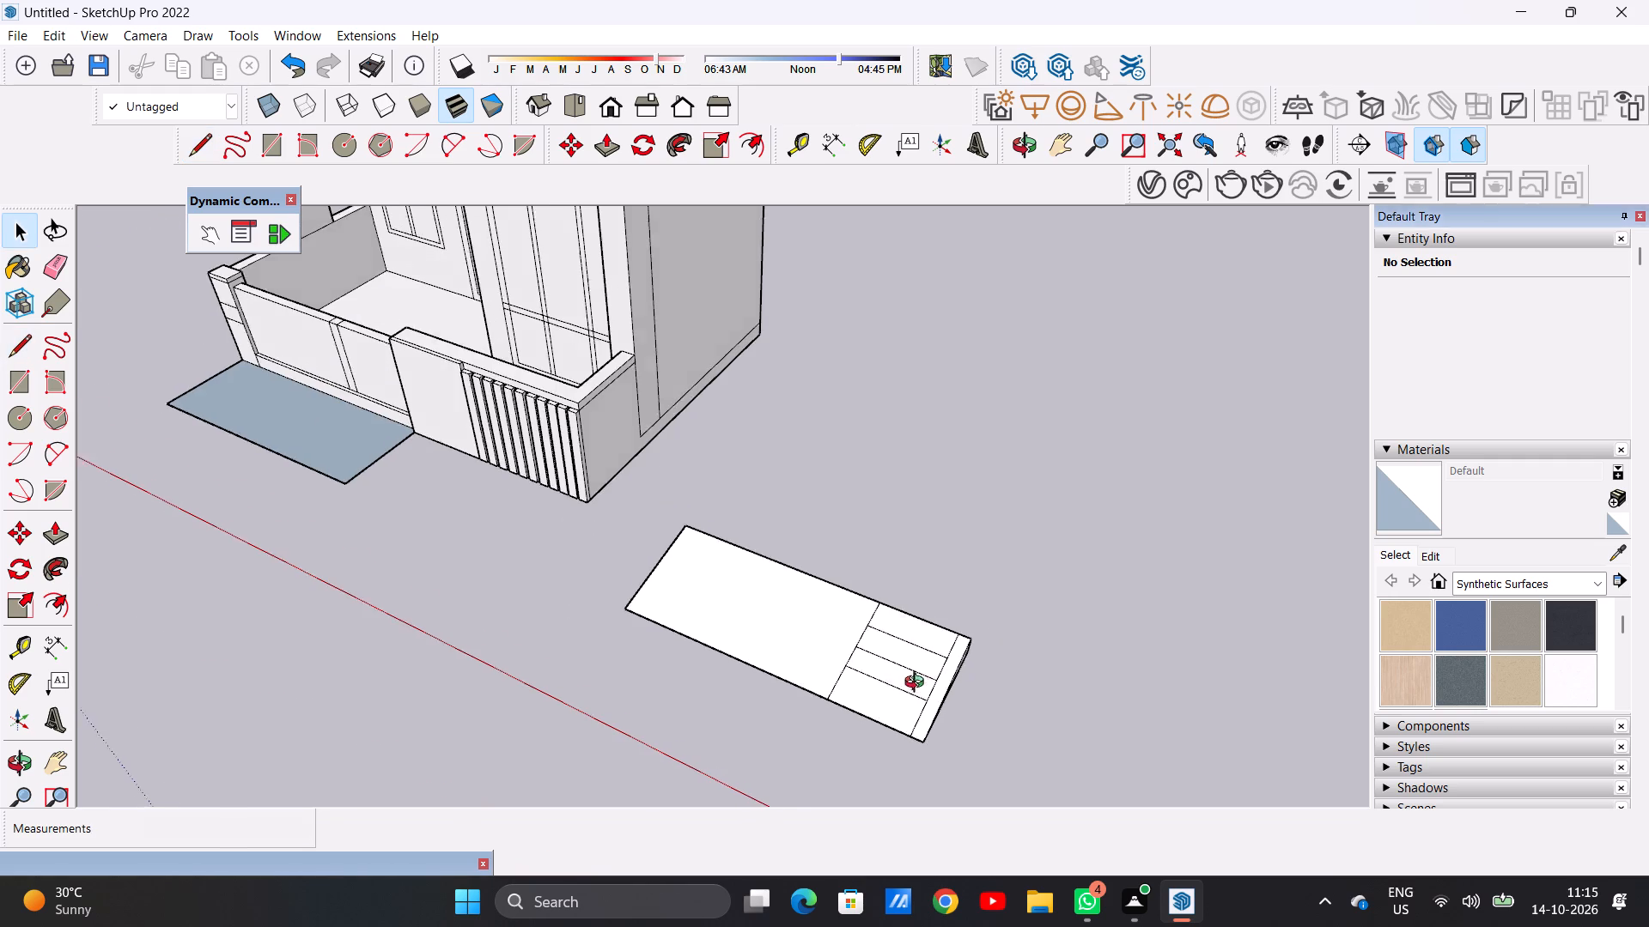
pyautogui.moveTo(918, 684); pyautogui.dragTo(843, 613, button='middle')
pyautogui.scroll(2, 867, 630)
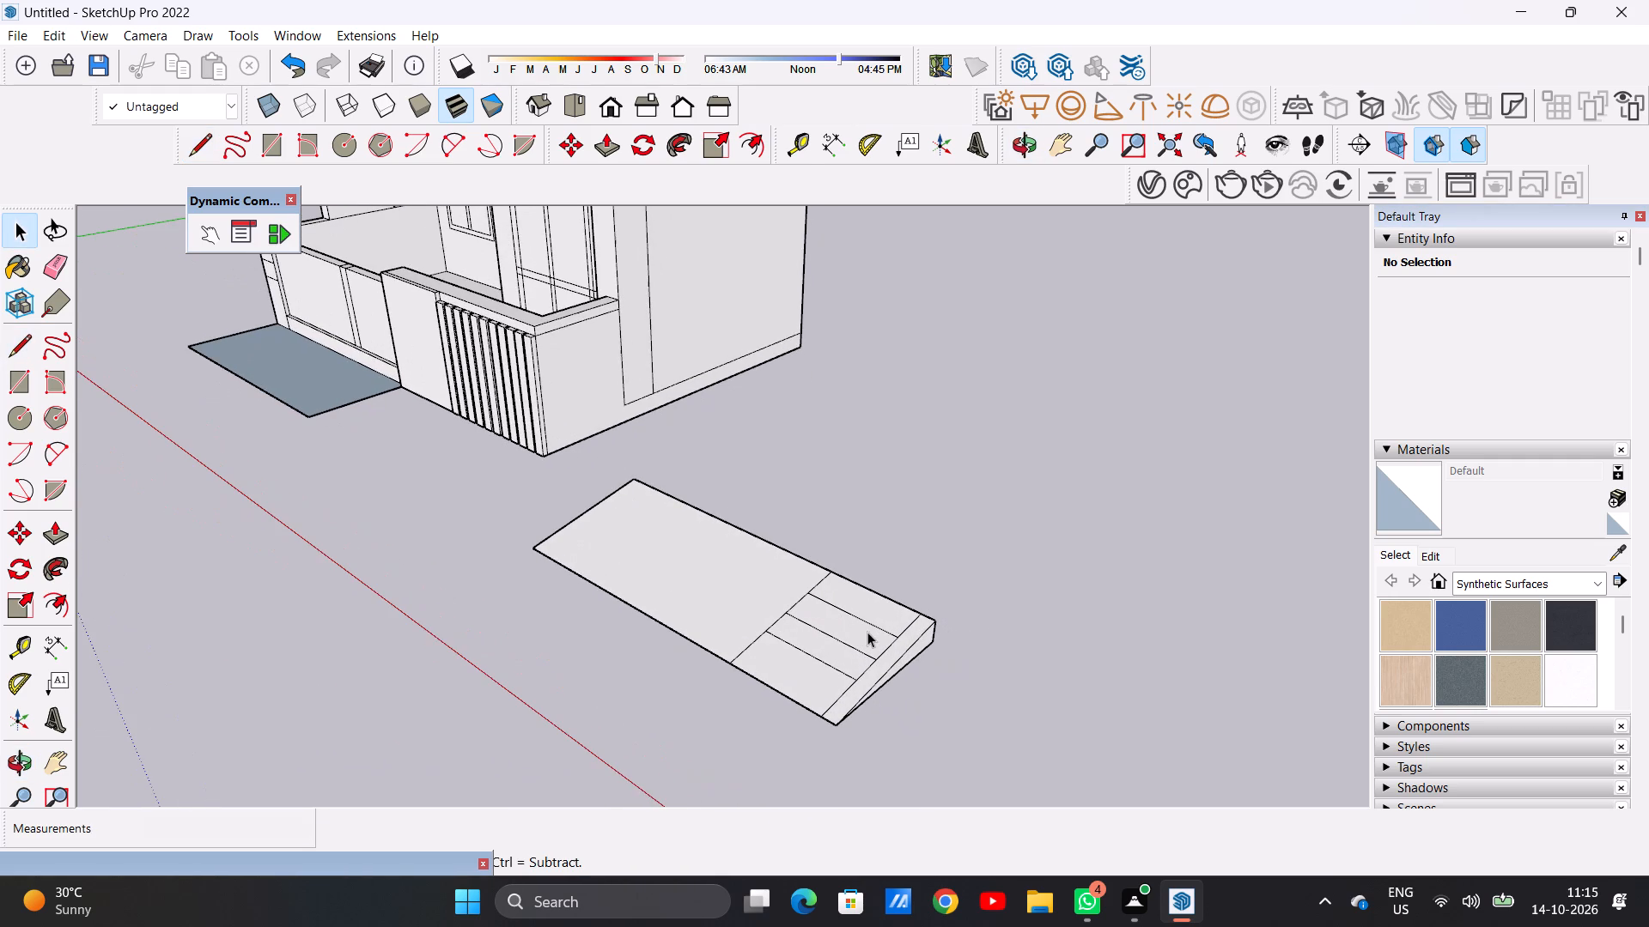
pyautogui.scroll(4, 818, 675)
pyautogui.press('l')
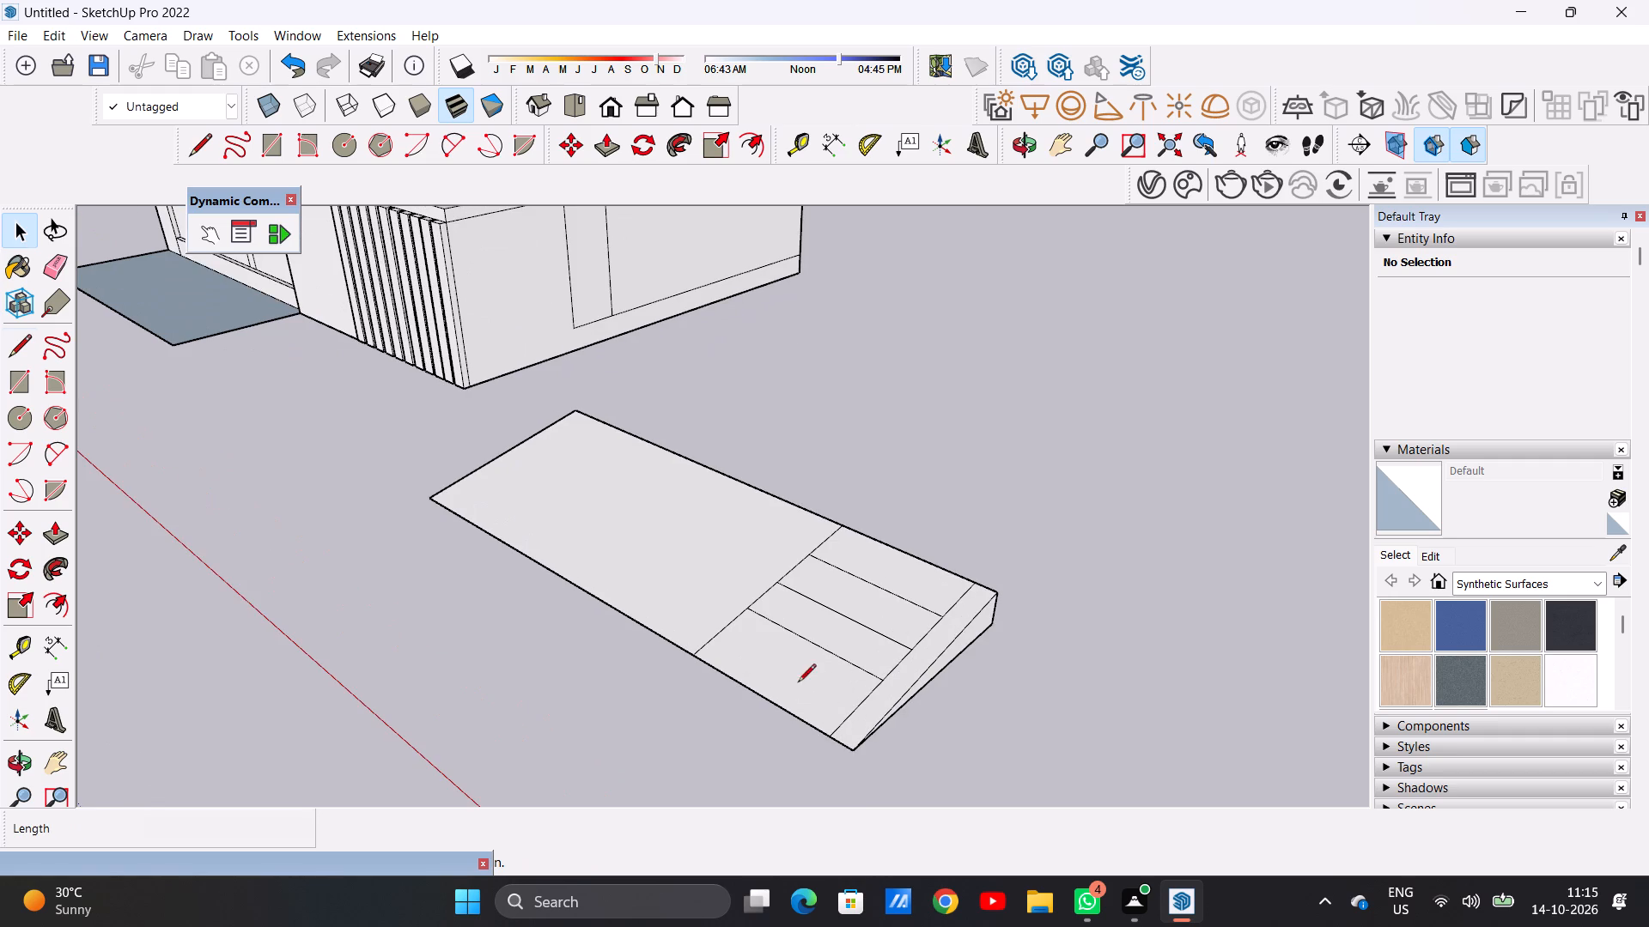
pyautogui.click(715, 633)
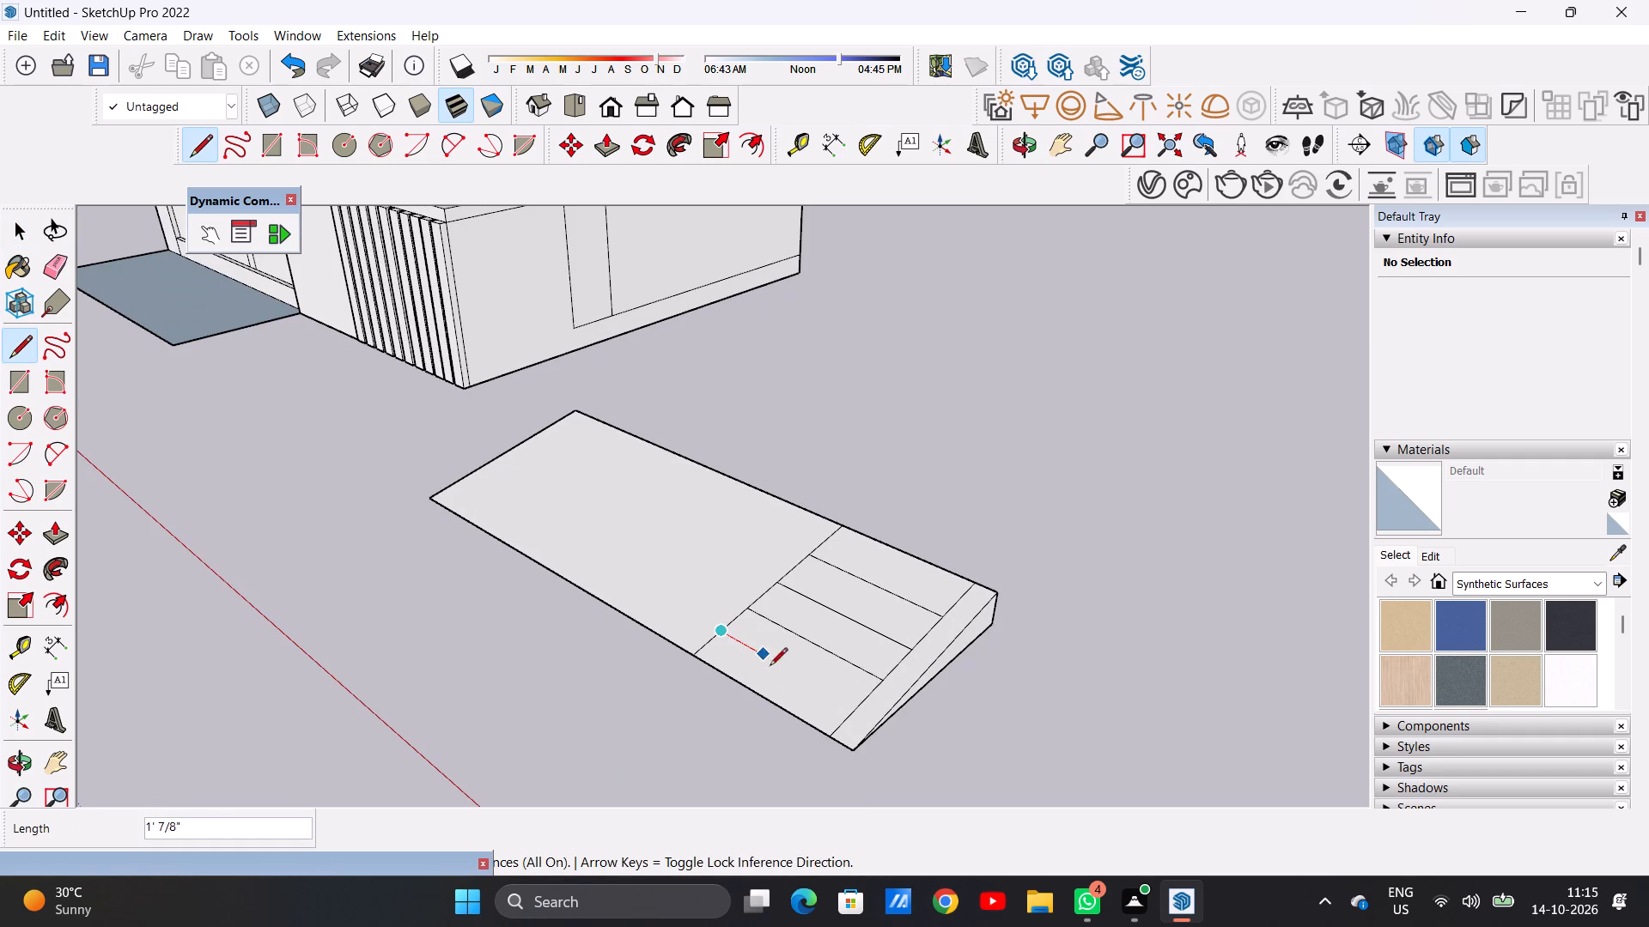
pyautogui.click(855, 711)
pyautogui.press('space')
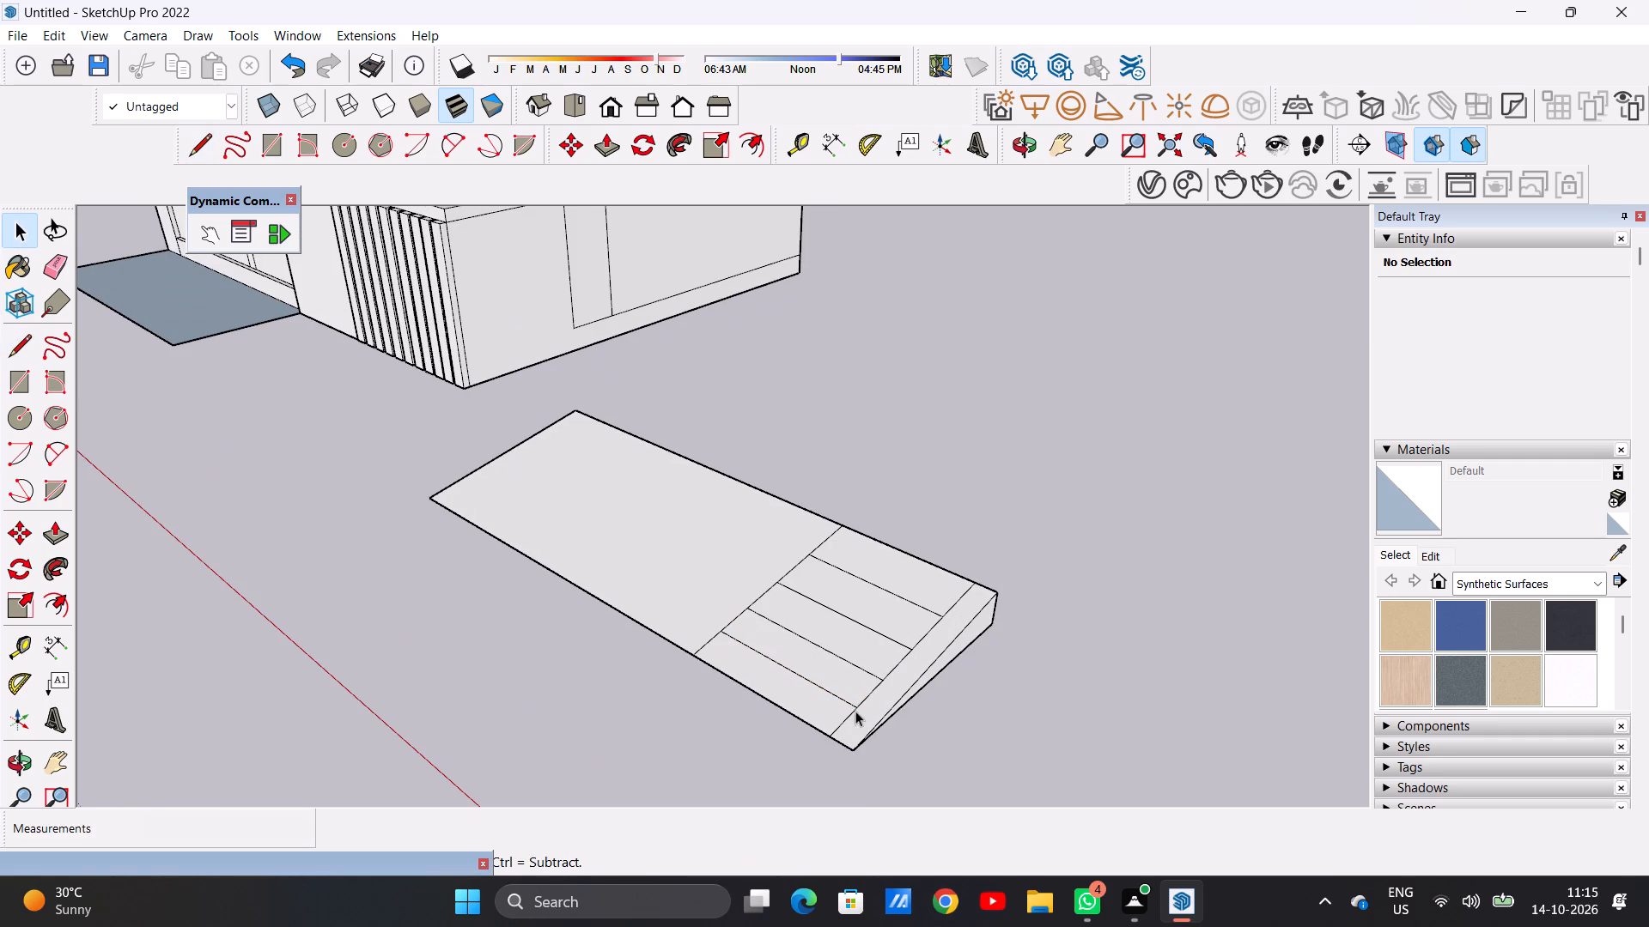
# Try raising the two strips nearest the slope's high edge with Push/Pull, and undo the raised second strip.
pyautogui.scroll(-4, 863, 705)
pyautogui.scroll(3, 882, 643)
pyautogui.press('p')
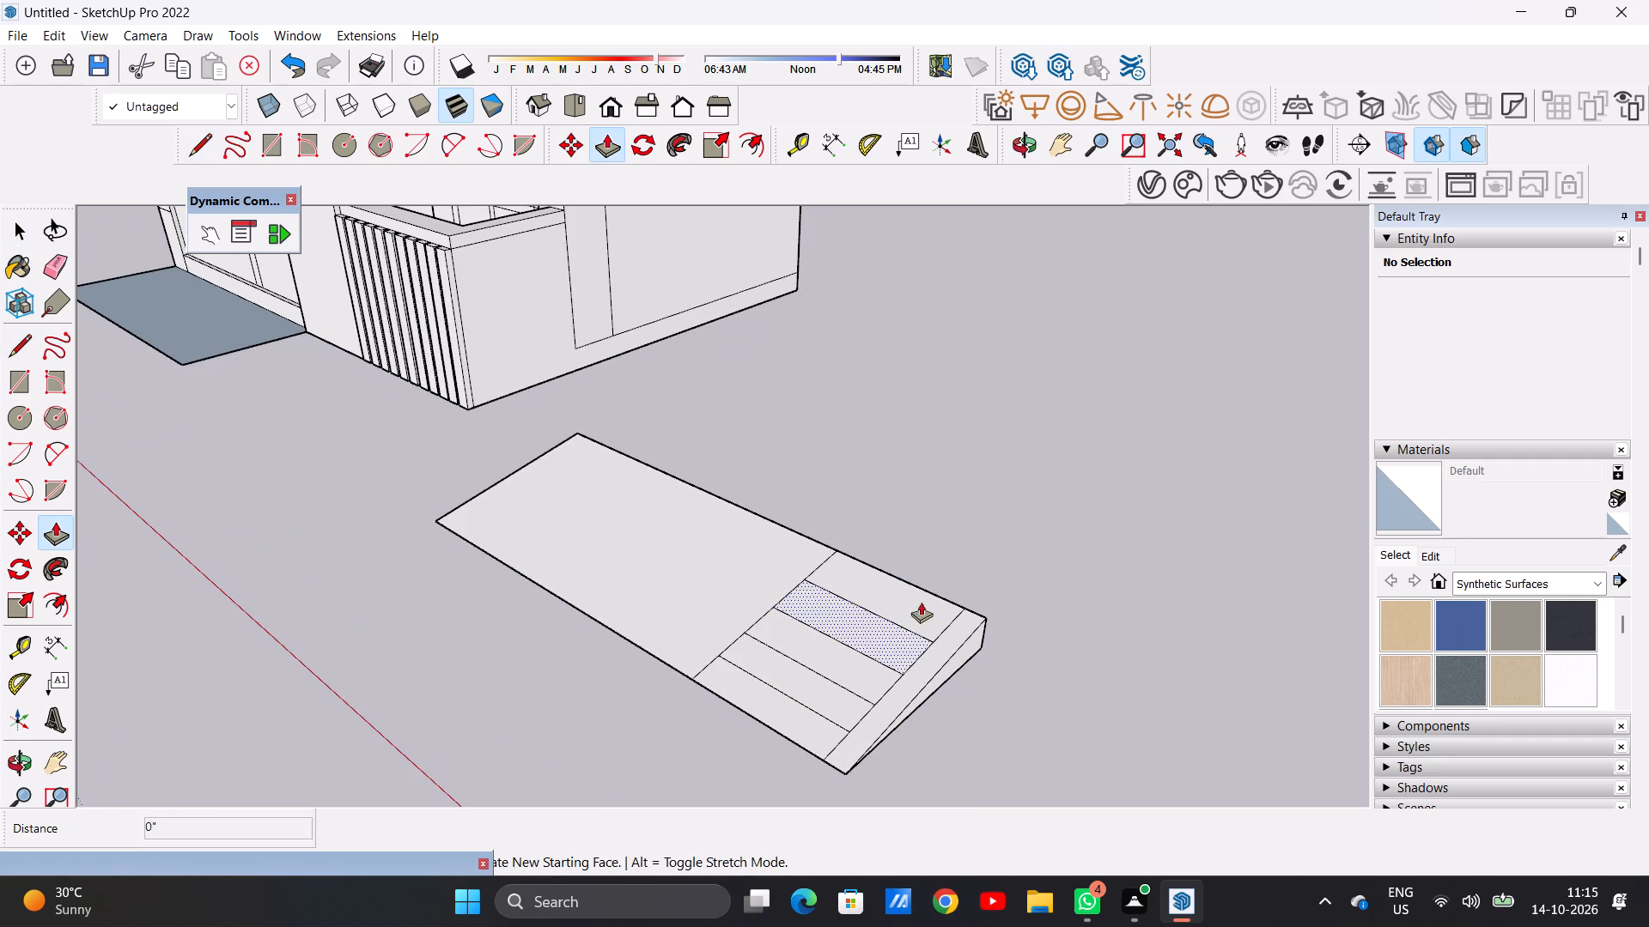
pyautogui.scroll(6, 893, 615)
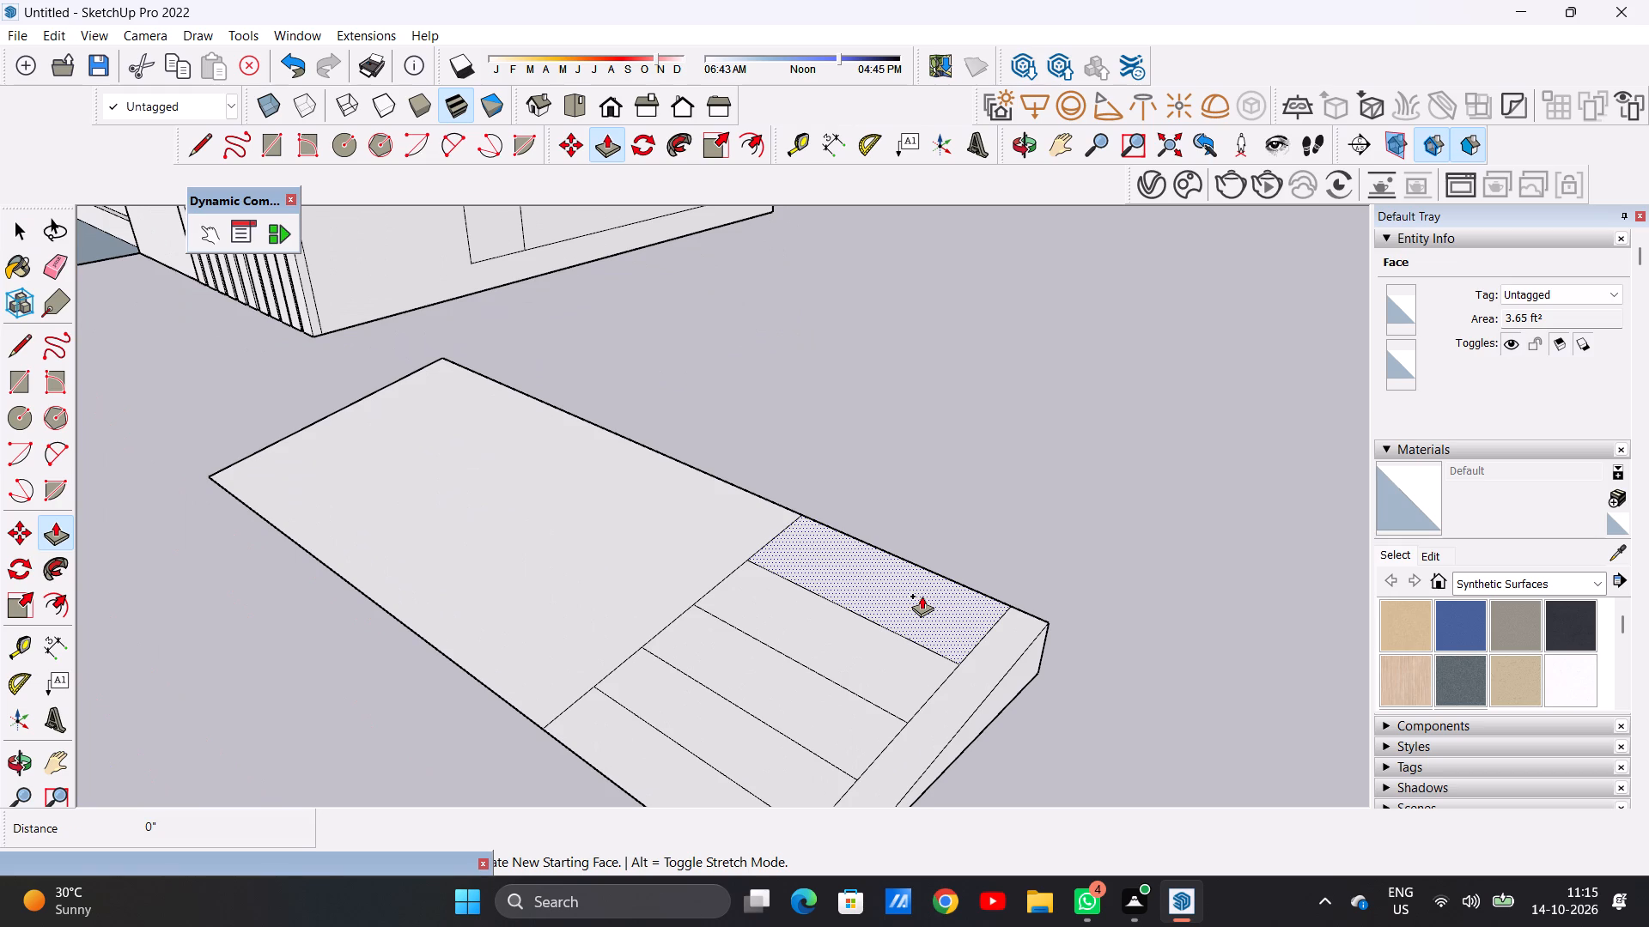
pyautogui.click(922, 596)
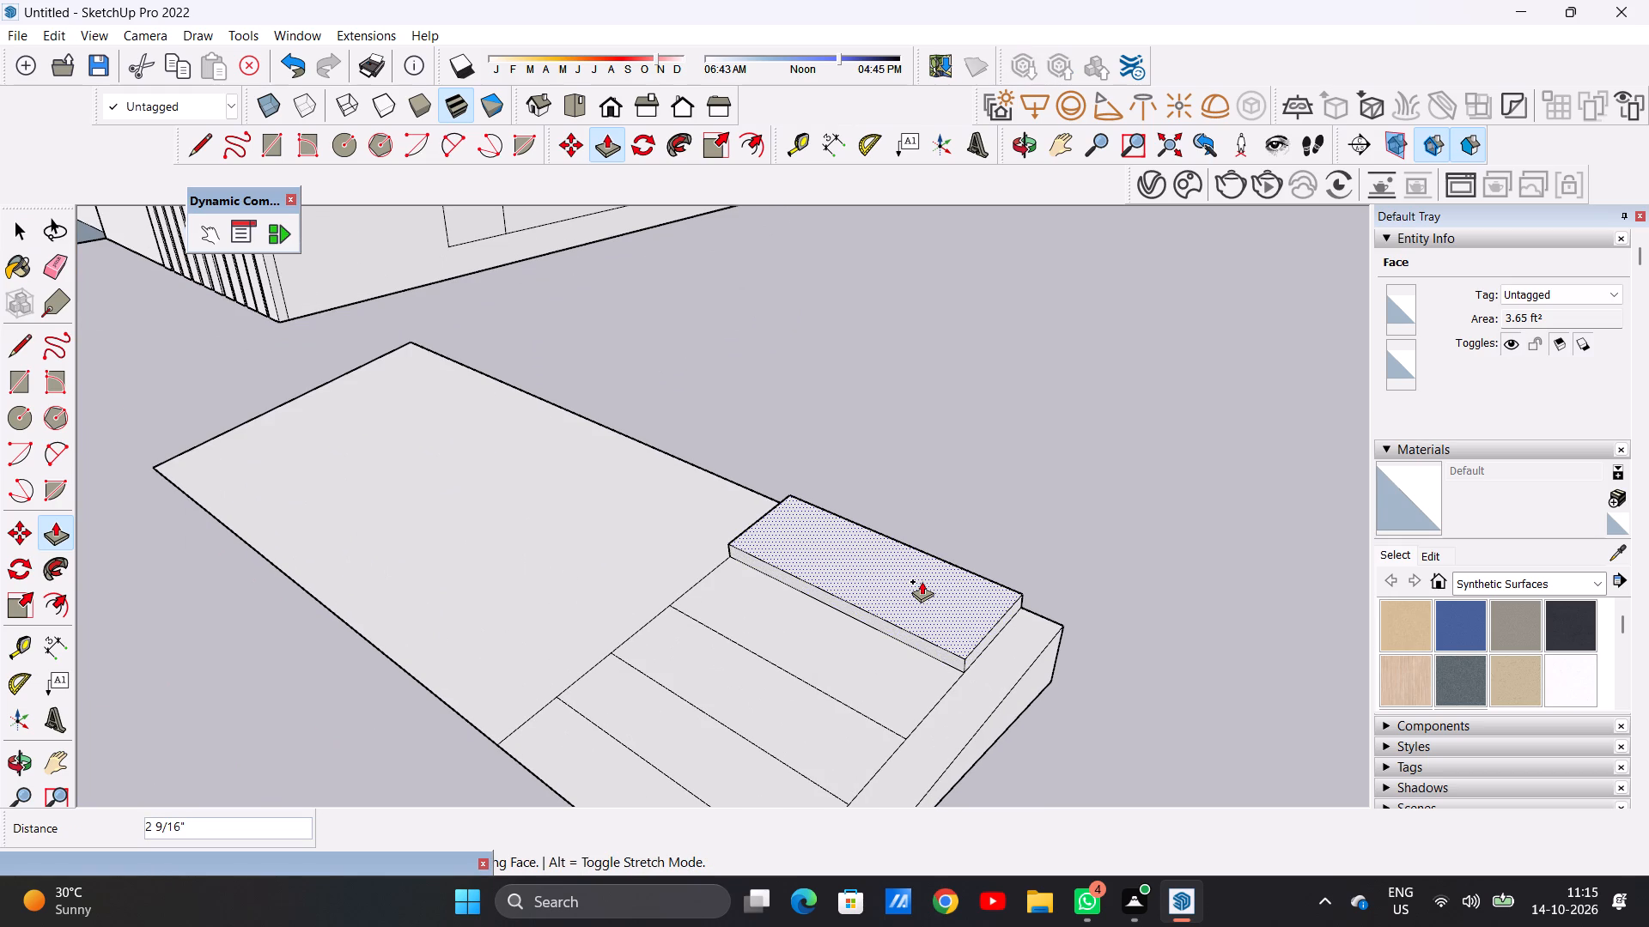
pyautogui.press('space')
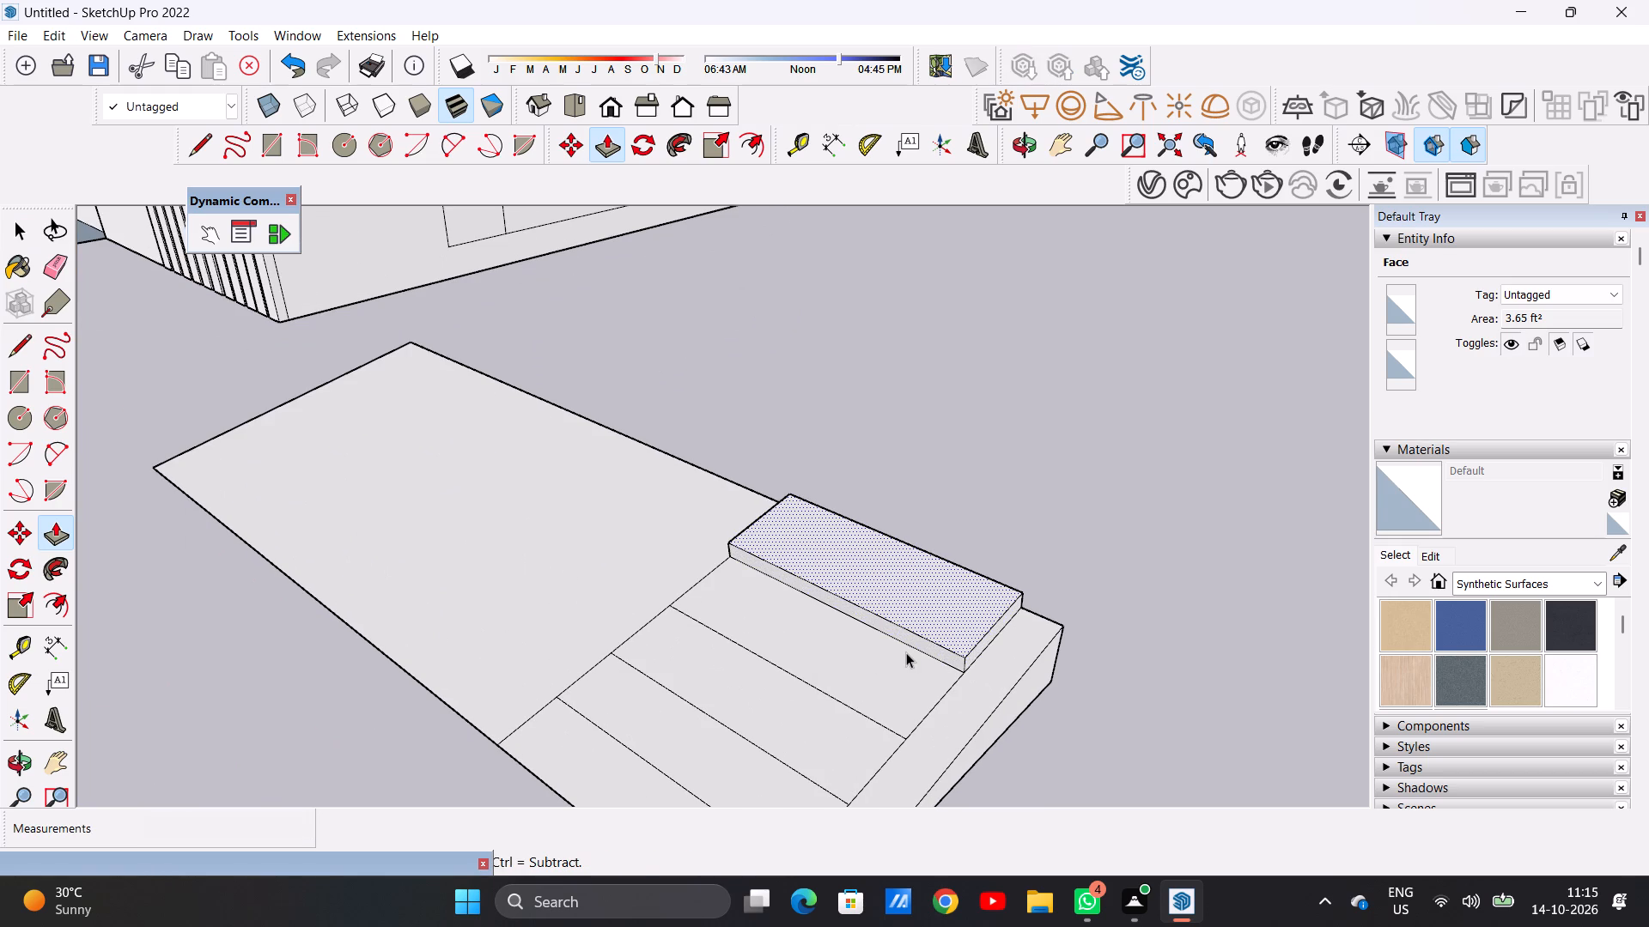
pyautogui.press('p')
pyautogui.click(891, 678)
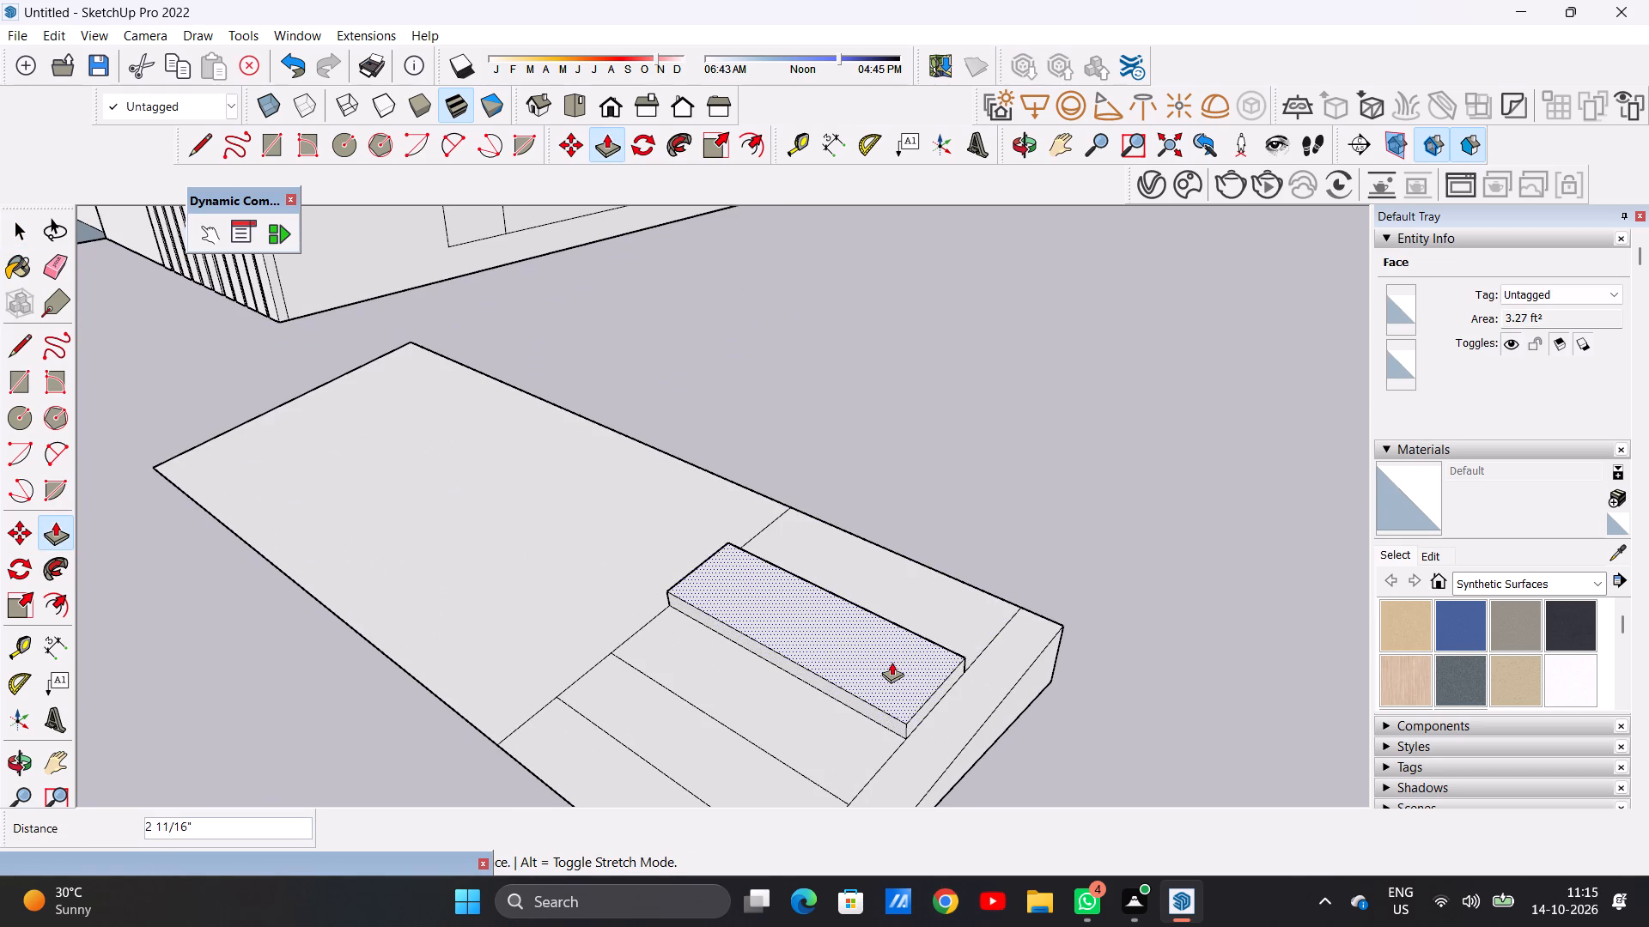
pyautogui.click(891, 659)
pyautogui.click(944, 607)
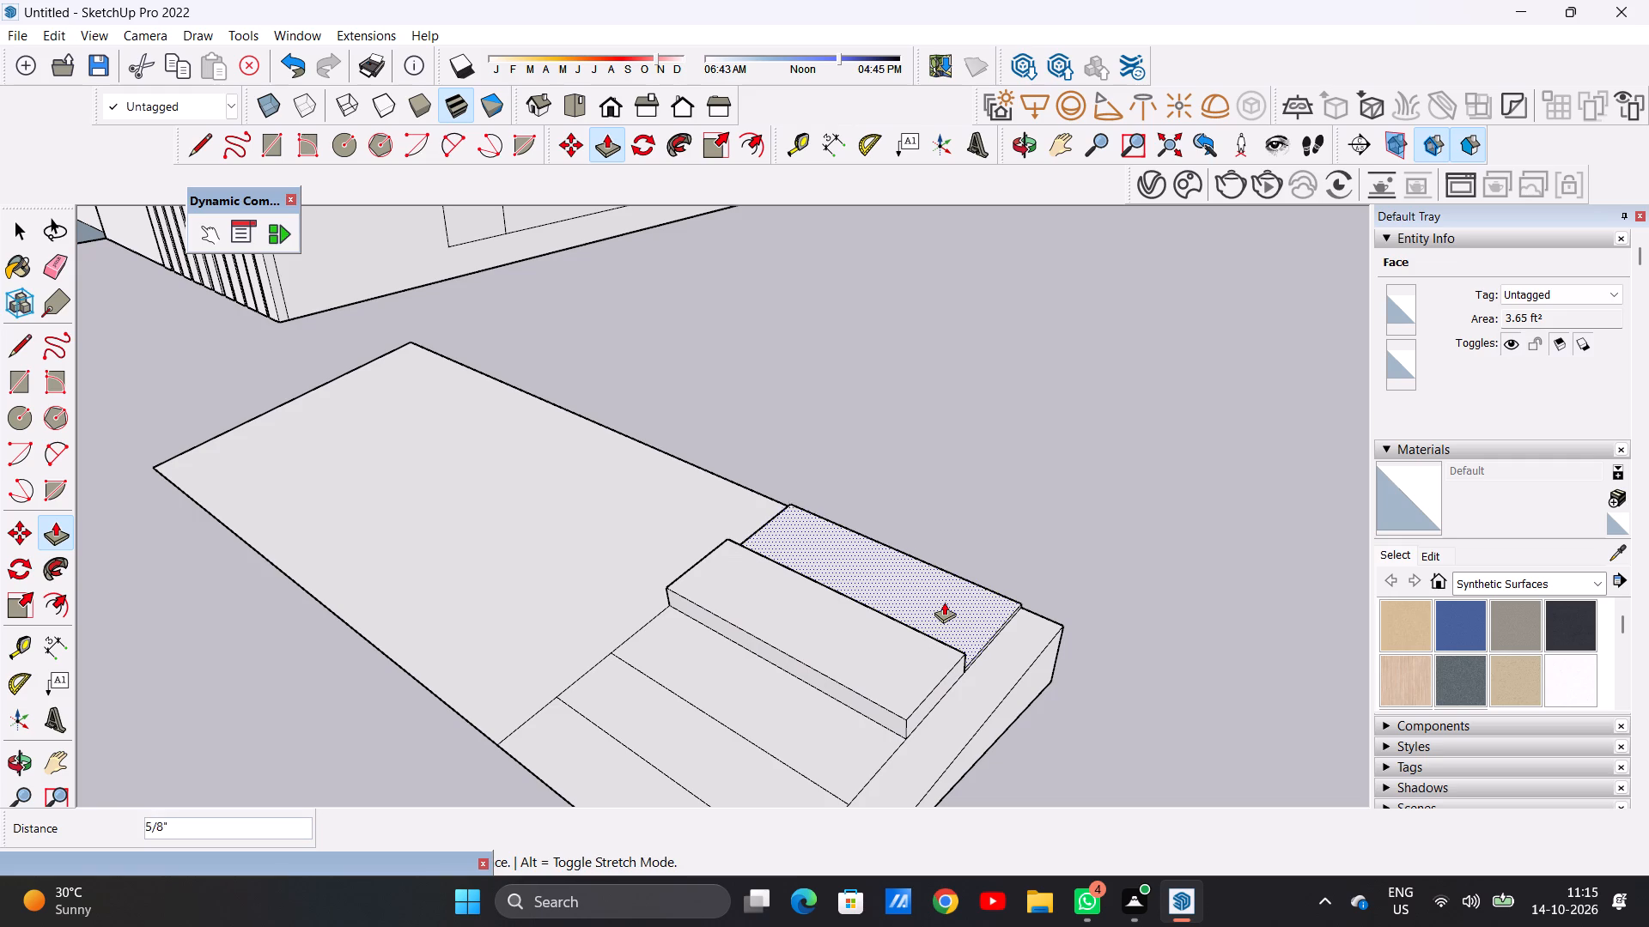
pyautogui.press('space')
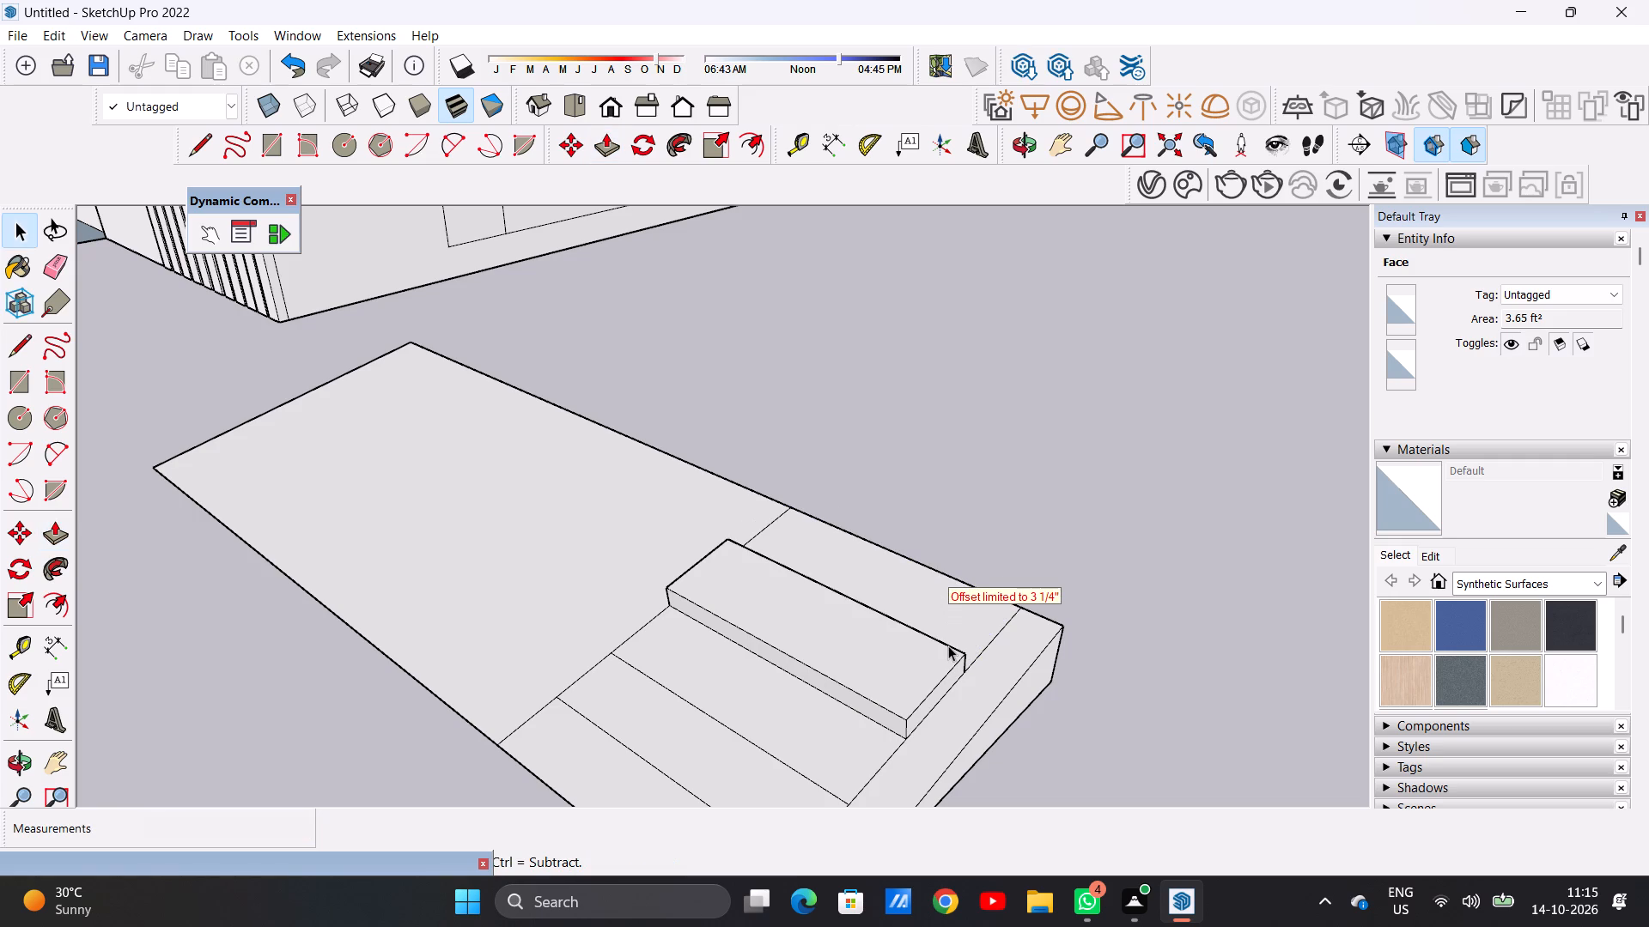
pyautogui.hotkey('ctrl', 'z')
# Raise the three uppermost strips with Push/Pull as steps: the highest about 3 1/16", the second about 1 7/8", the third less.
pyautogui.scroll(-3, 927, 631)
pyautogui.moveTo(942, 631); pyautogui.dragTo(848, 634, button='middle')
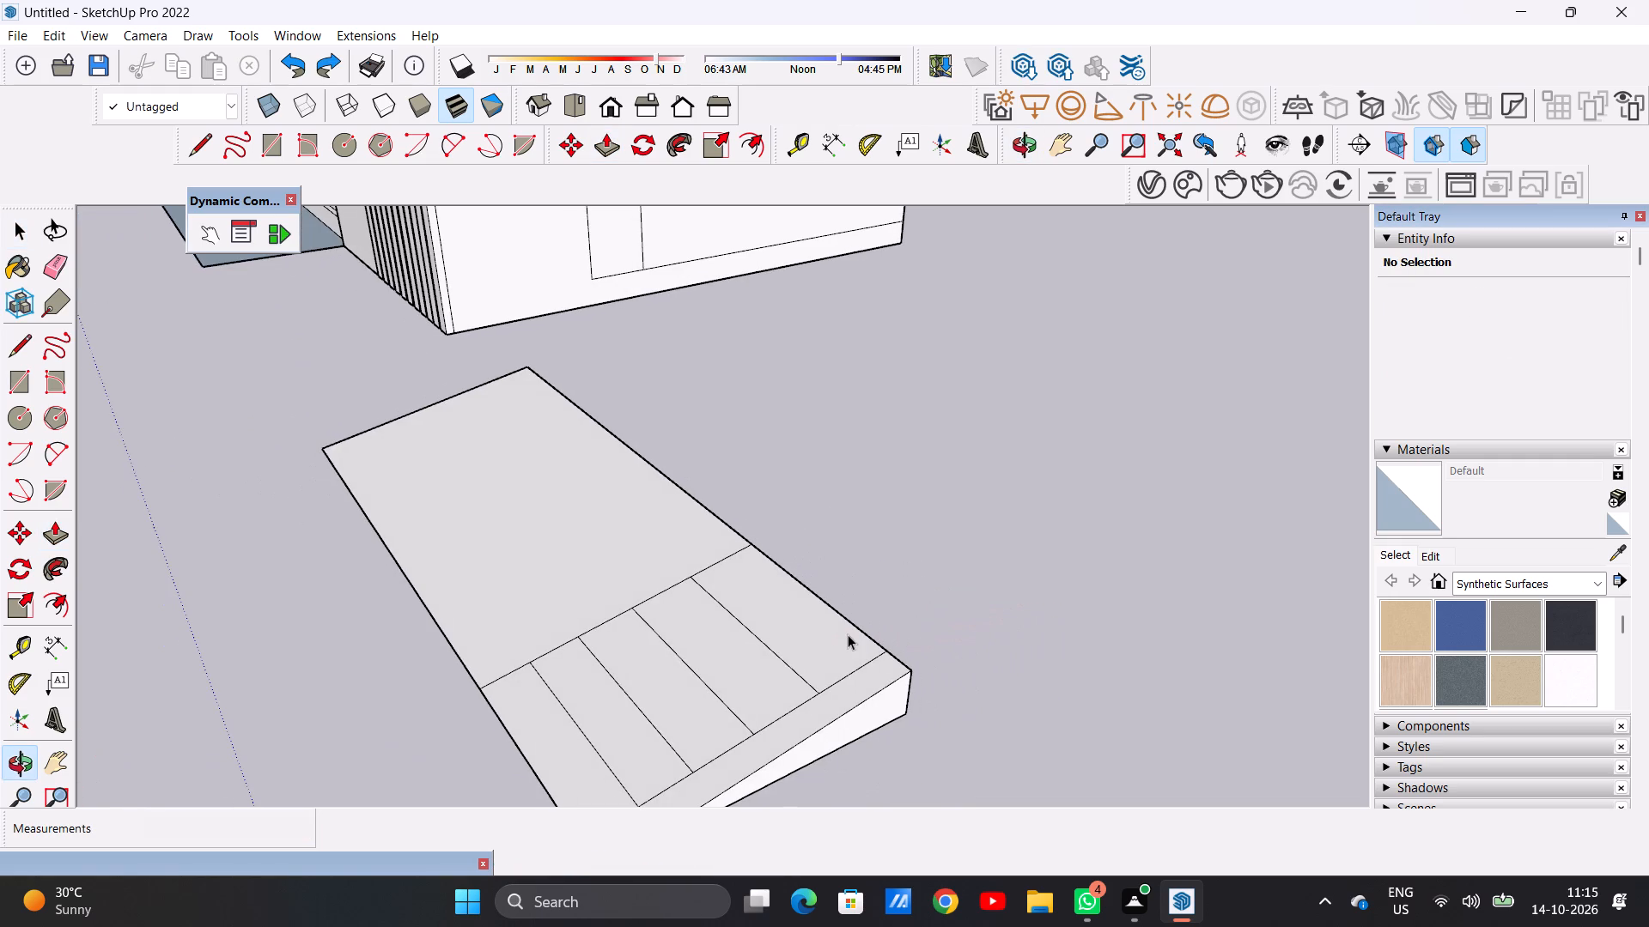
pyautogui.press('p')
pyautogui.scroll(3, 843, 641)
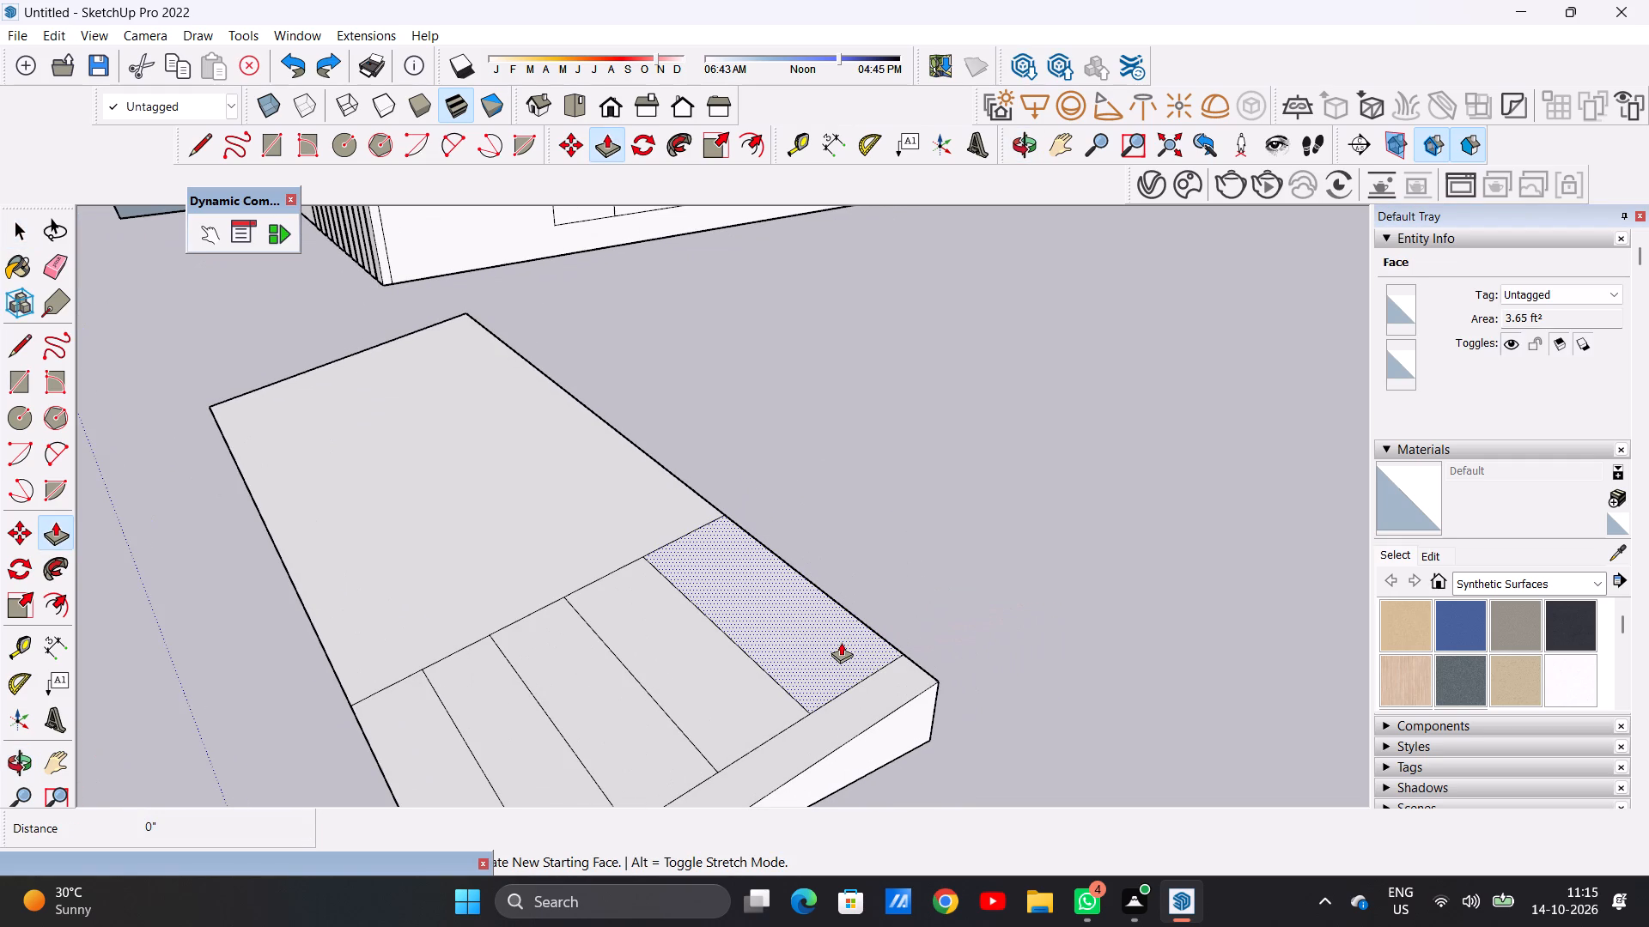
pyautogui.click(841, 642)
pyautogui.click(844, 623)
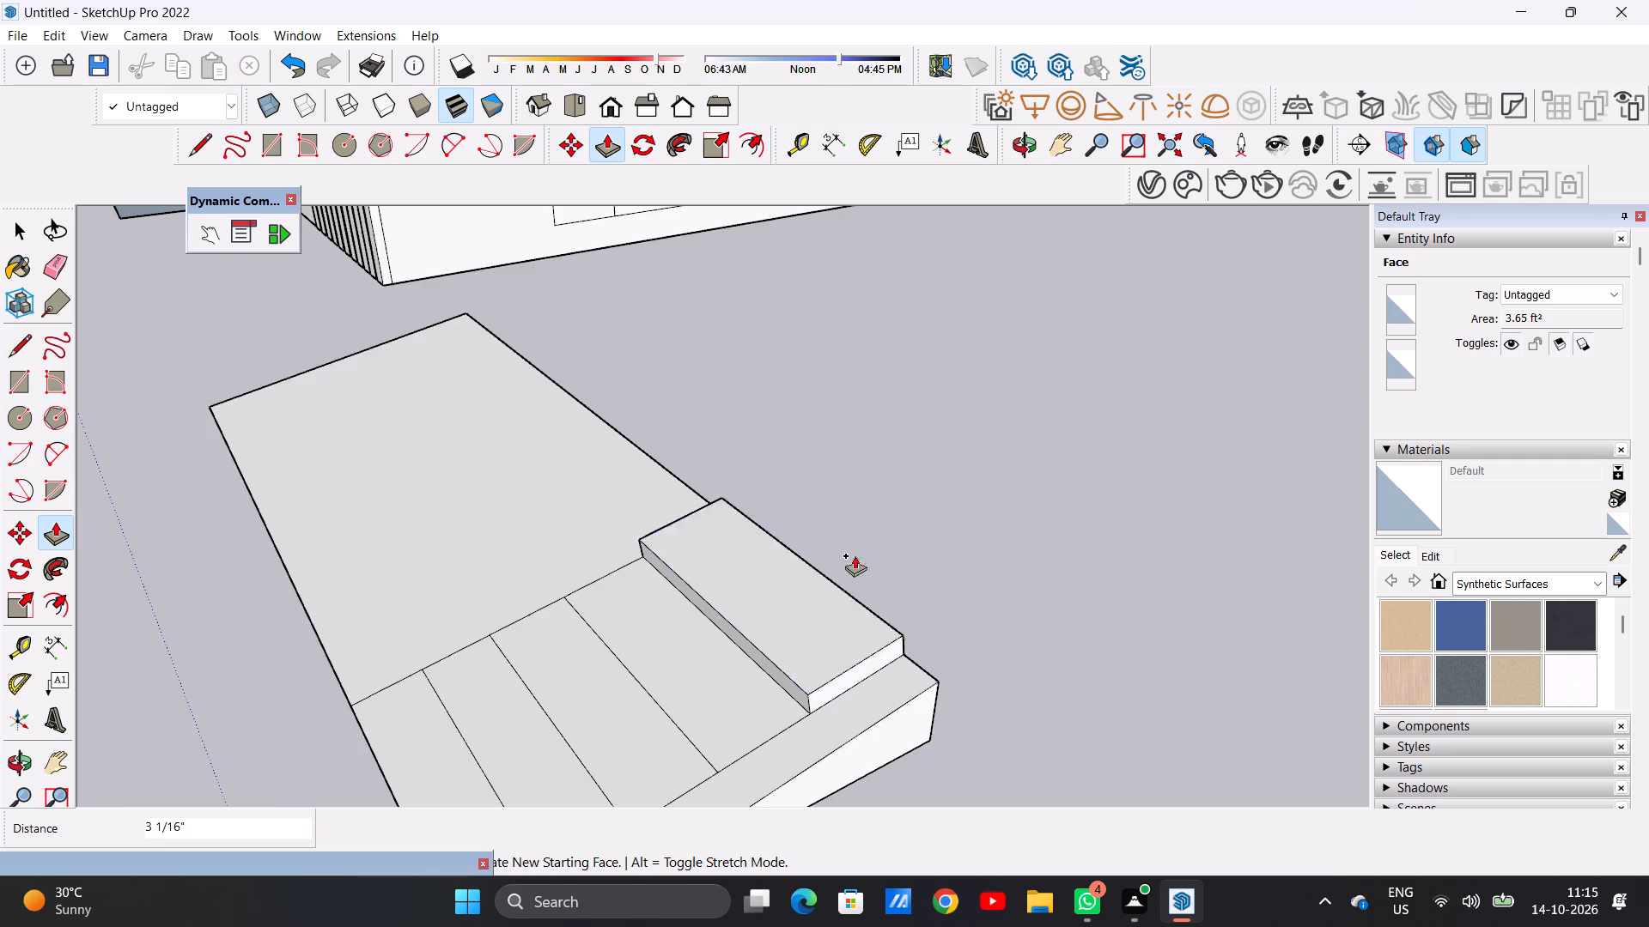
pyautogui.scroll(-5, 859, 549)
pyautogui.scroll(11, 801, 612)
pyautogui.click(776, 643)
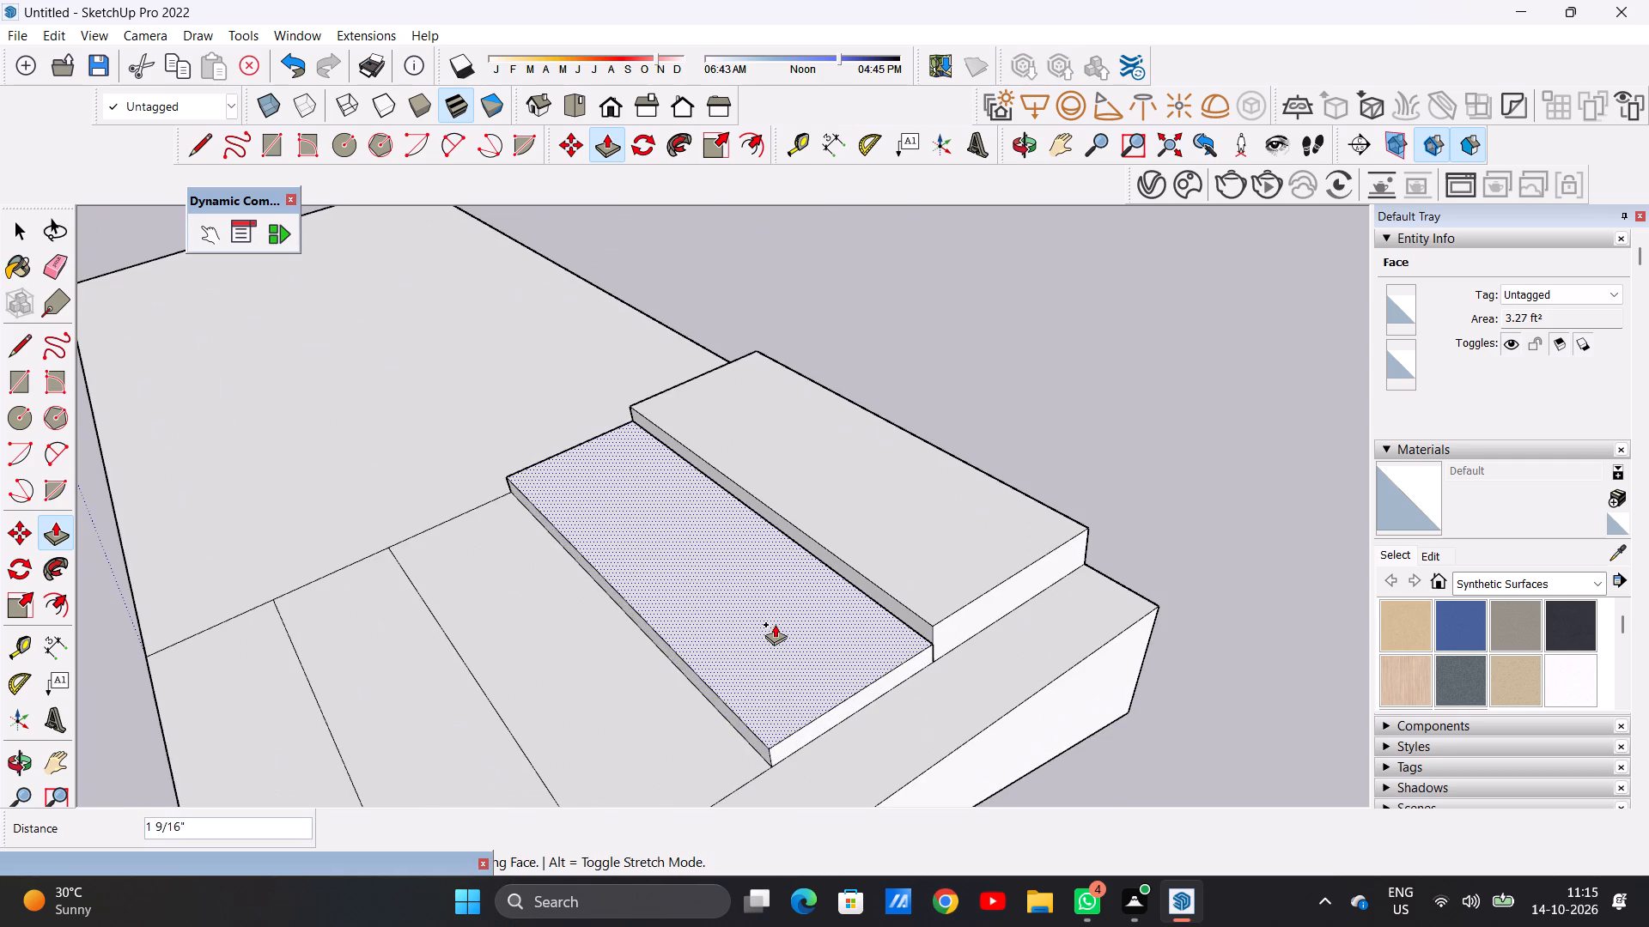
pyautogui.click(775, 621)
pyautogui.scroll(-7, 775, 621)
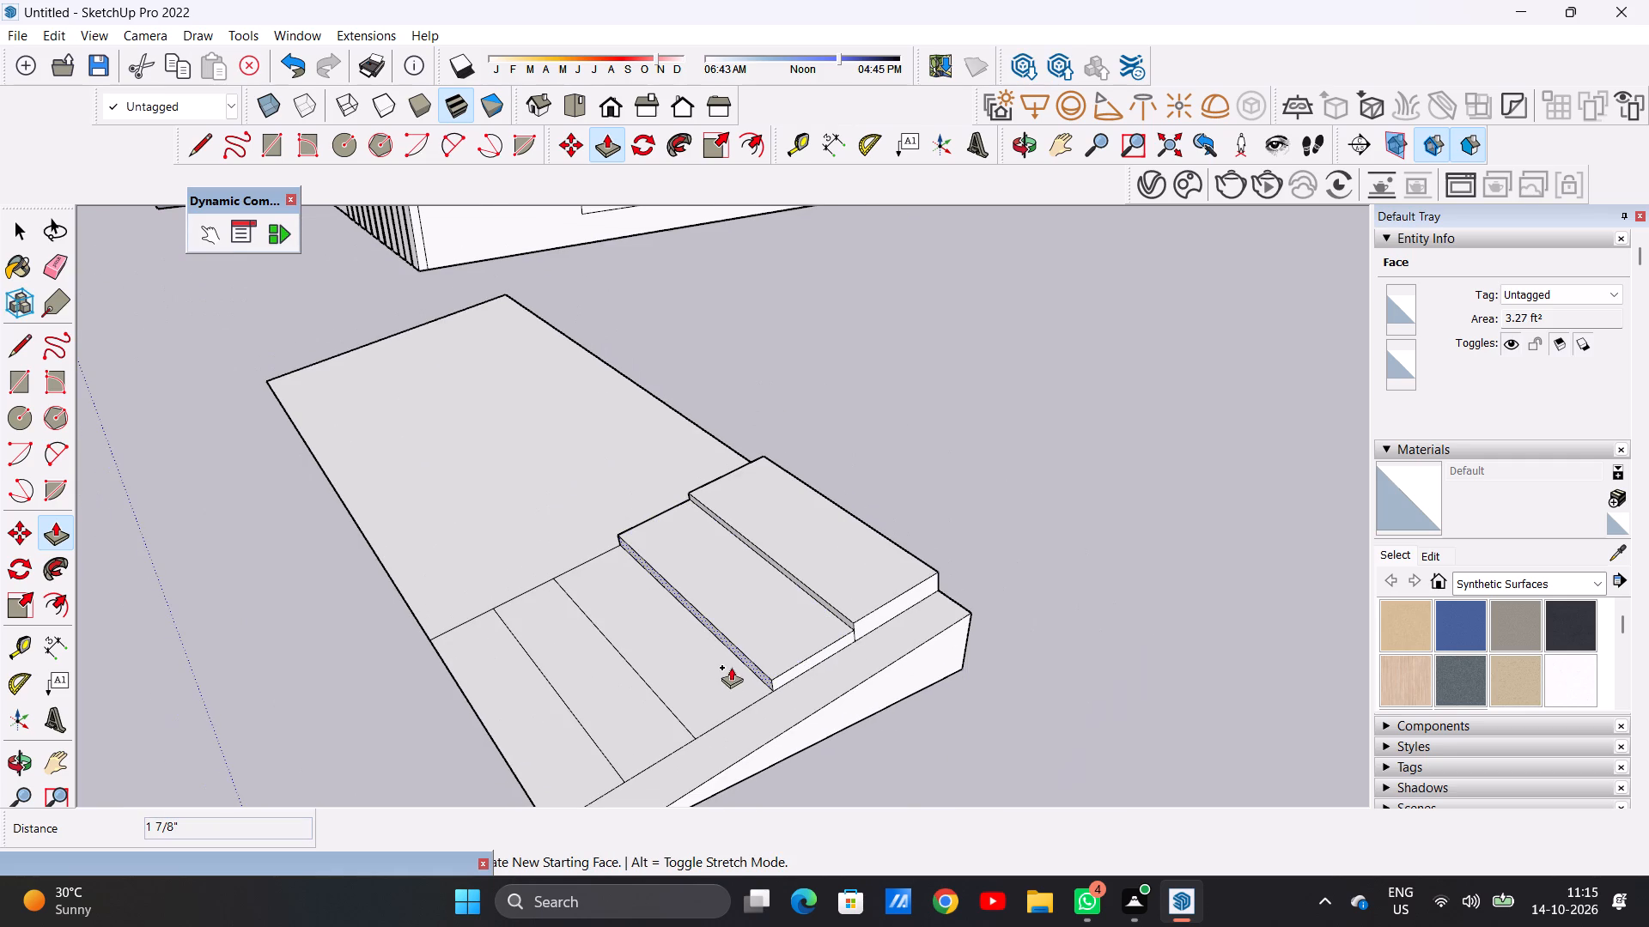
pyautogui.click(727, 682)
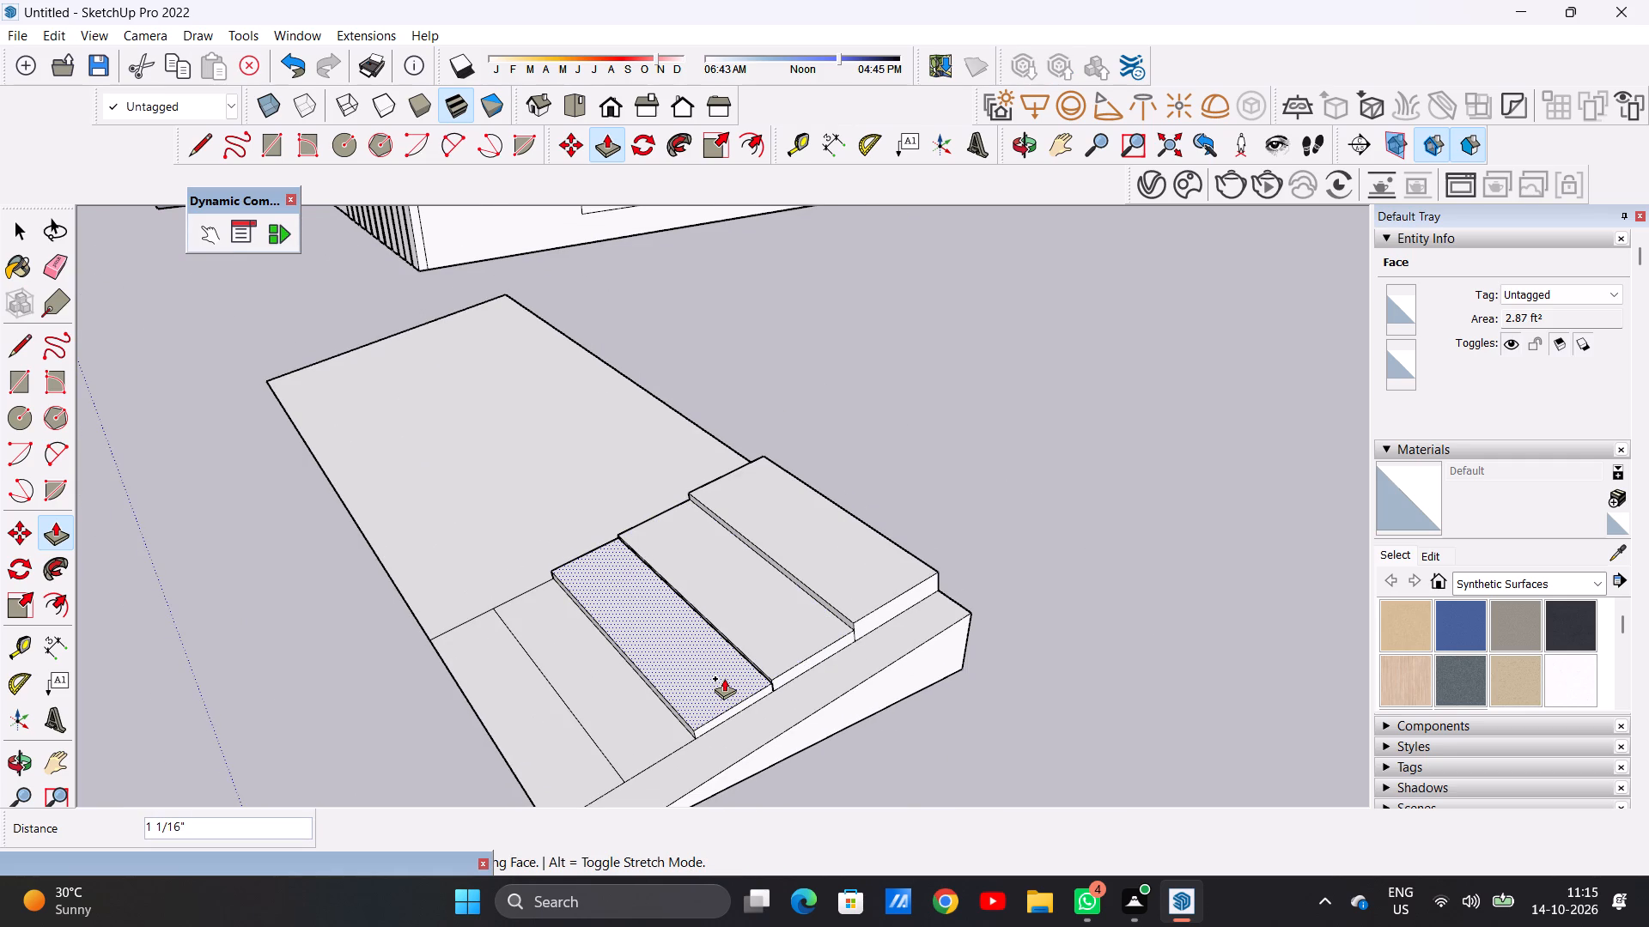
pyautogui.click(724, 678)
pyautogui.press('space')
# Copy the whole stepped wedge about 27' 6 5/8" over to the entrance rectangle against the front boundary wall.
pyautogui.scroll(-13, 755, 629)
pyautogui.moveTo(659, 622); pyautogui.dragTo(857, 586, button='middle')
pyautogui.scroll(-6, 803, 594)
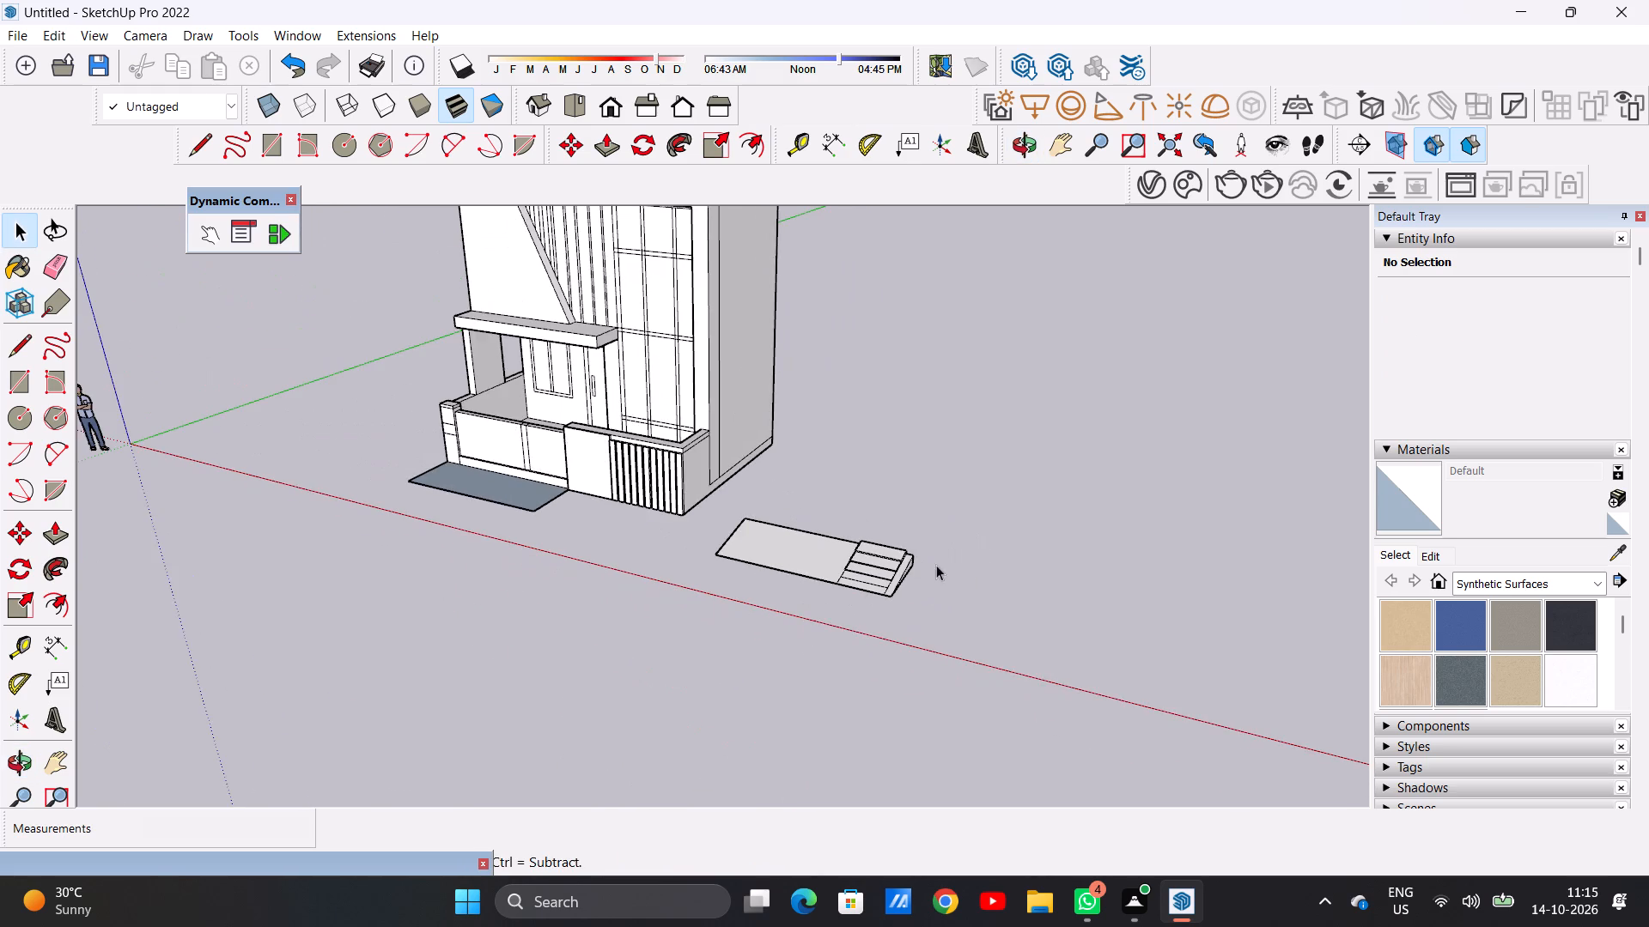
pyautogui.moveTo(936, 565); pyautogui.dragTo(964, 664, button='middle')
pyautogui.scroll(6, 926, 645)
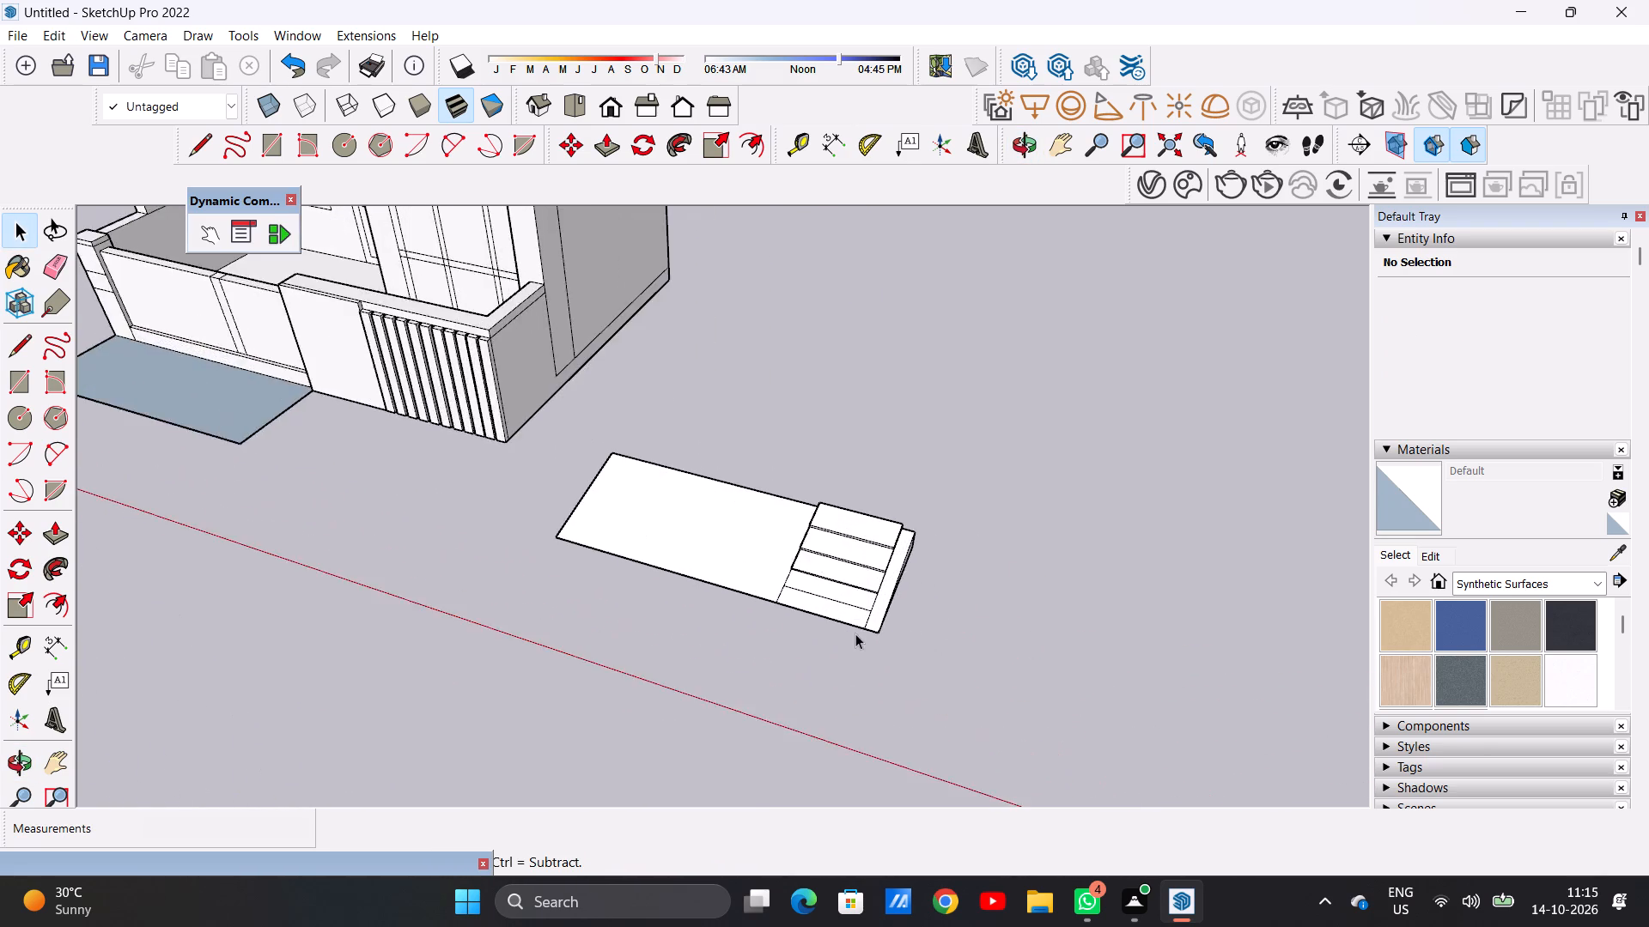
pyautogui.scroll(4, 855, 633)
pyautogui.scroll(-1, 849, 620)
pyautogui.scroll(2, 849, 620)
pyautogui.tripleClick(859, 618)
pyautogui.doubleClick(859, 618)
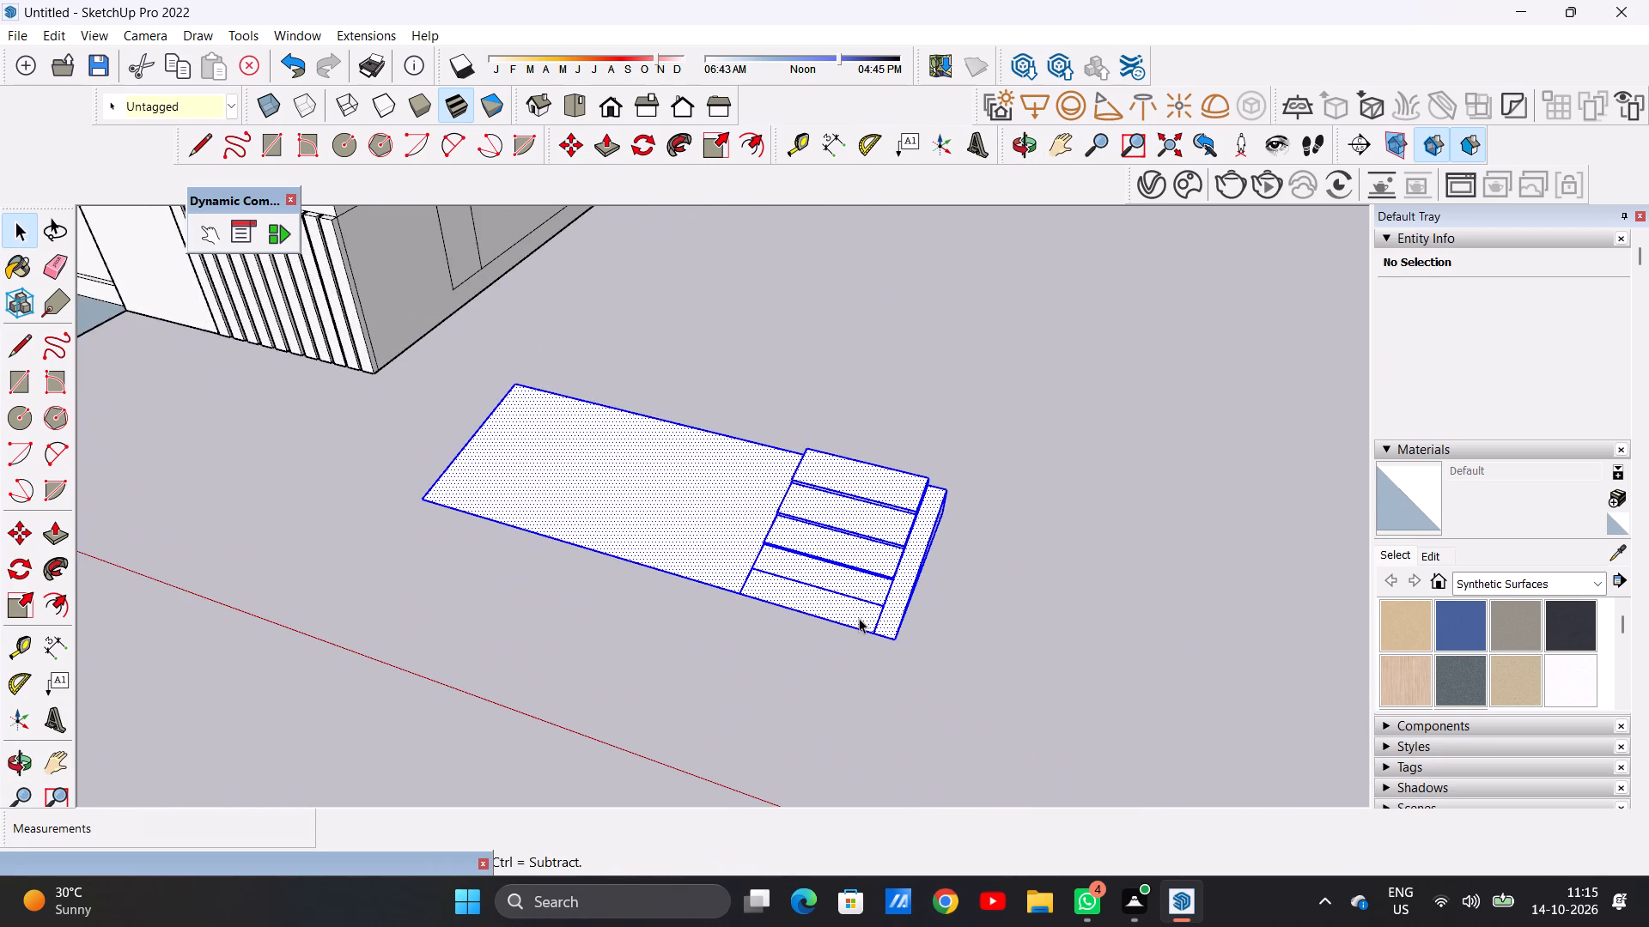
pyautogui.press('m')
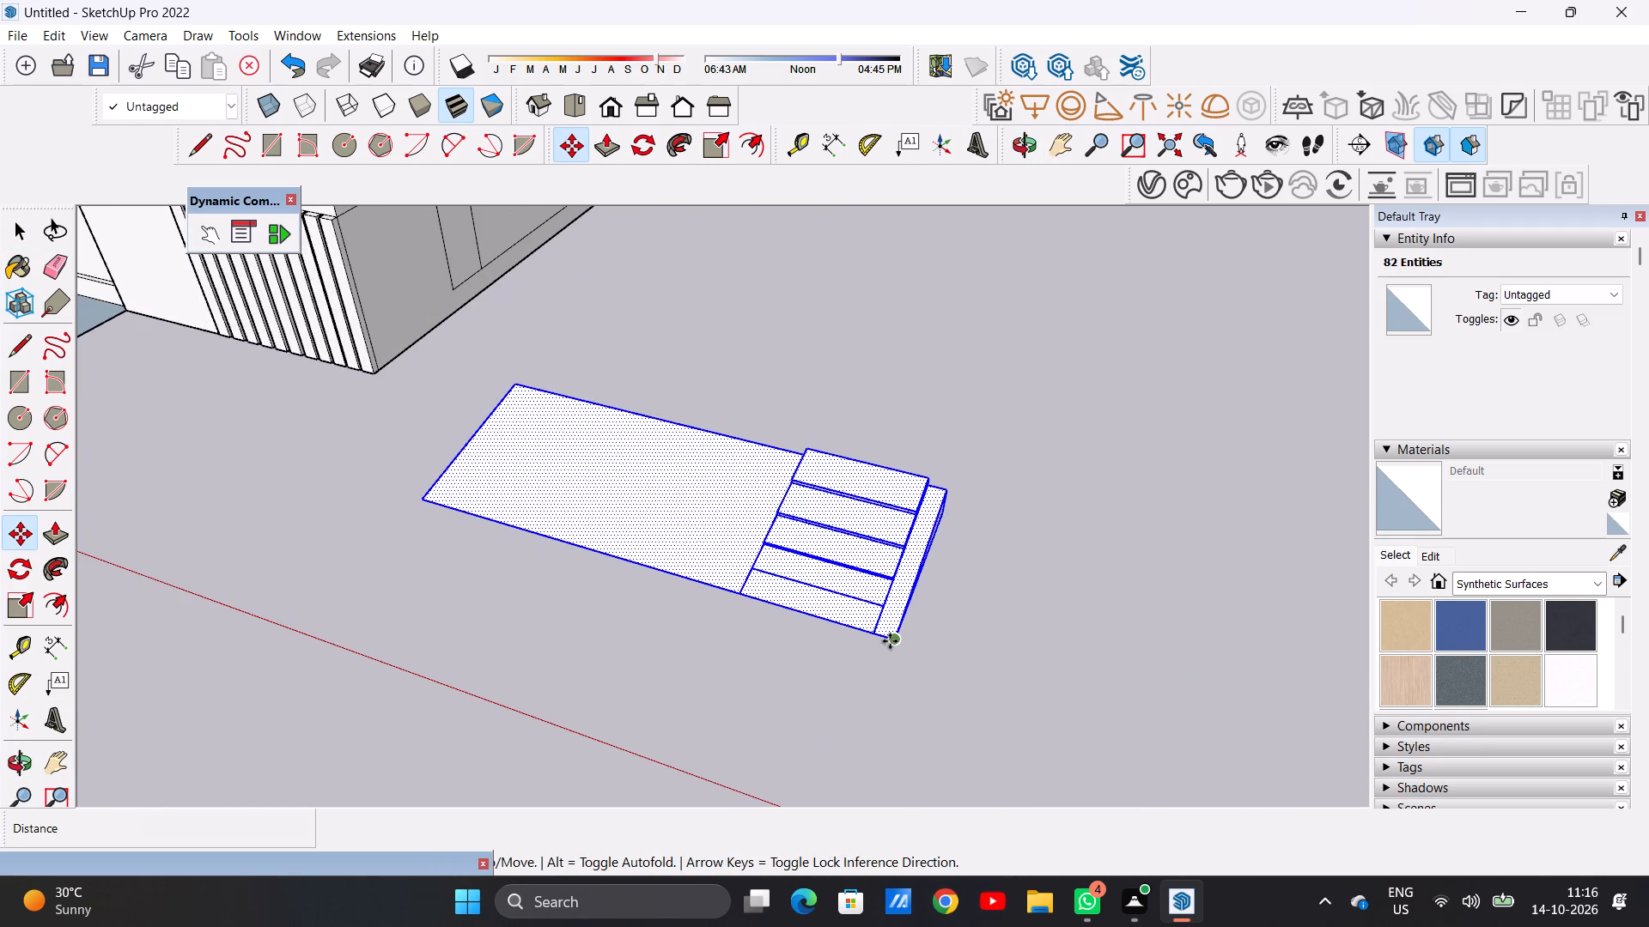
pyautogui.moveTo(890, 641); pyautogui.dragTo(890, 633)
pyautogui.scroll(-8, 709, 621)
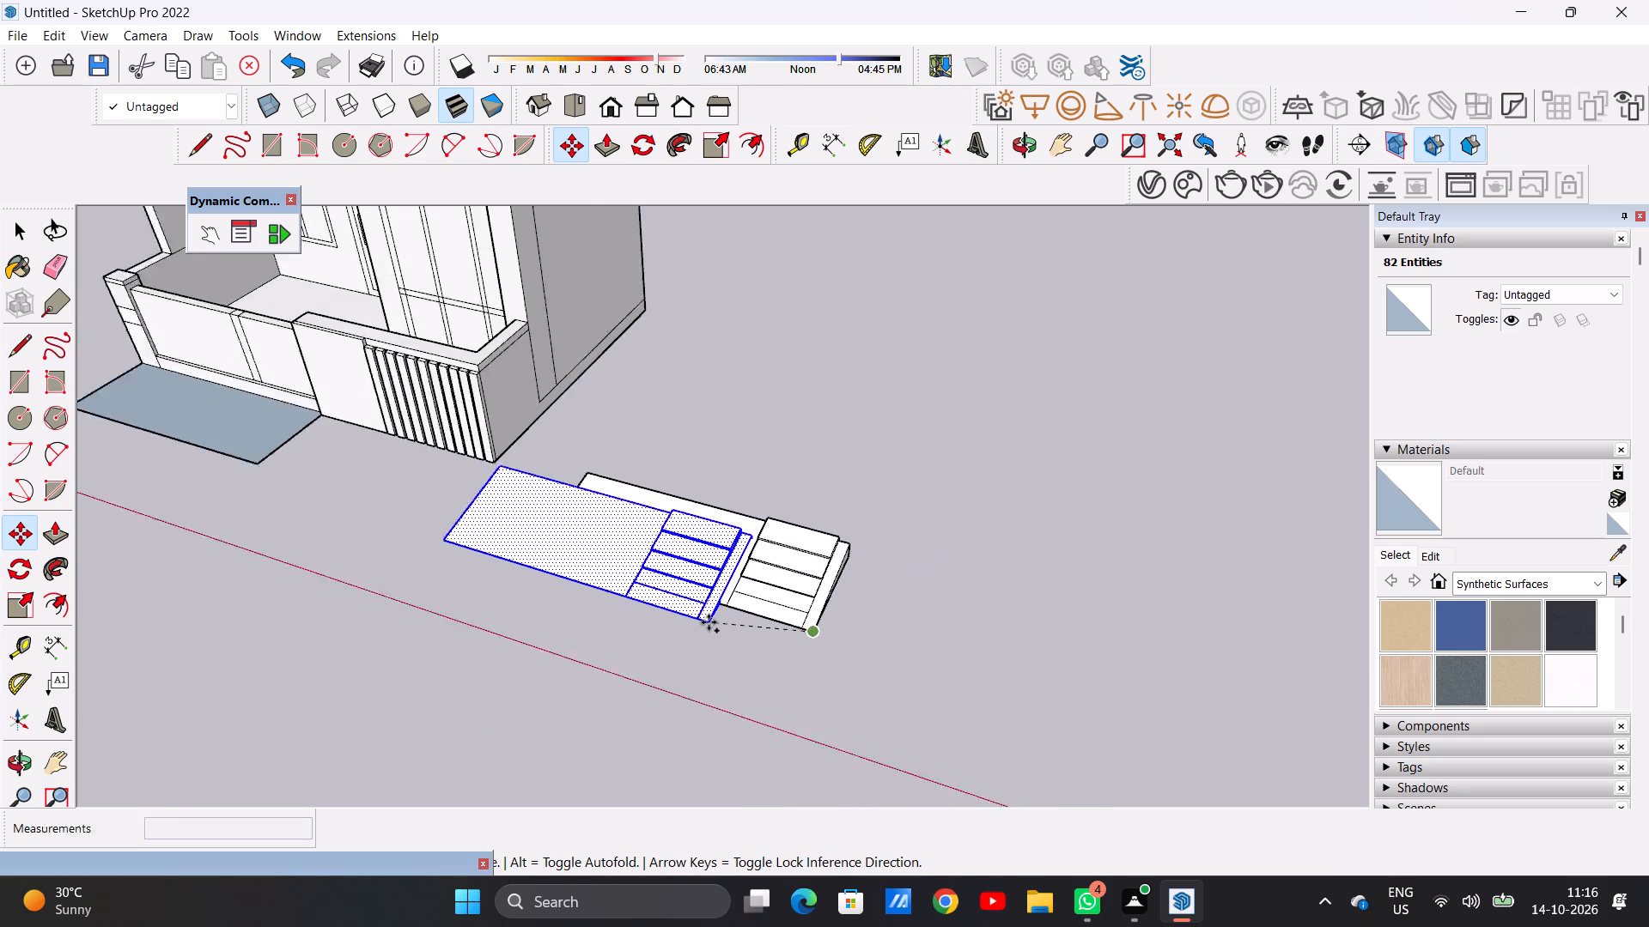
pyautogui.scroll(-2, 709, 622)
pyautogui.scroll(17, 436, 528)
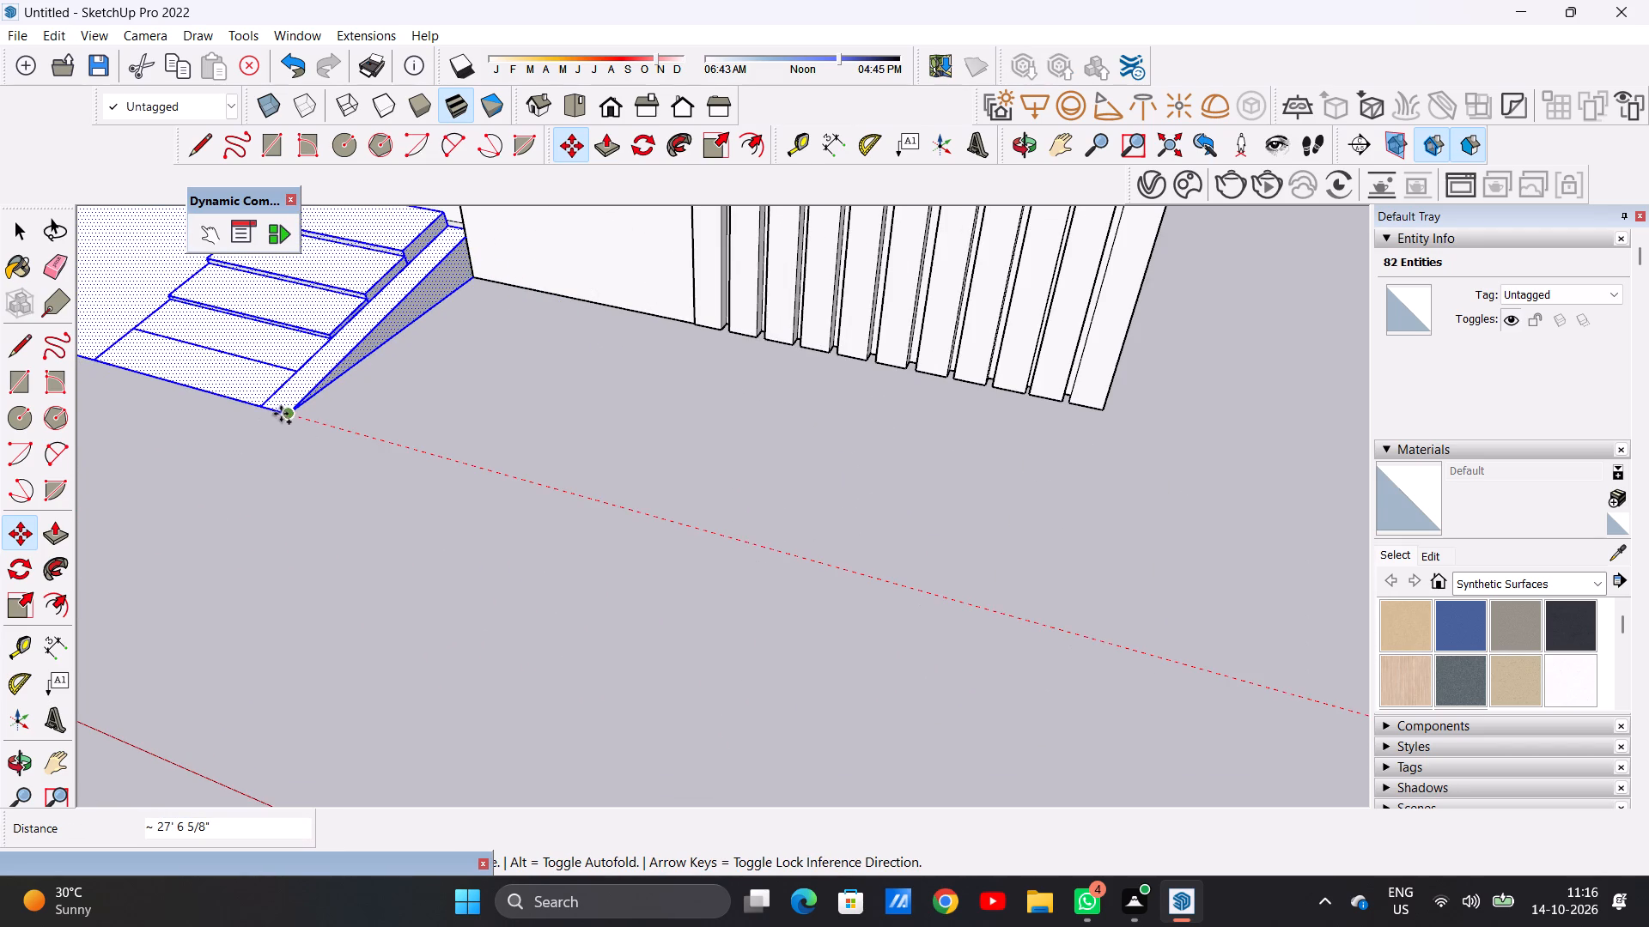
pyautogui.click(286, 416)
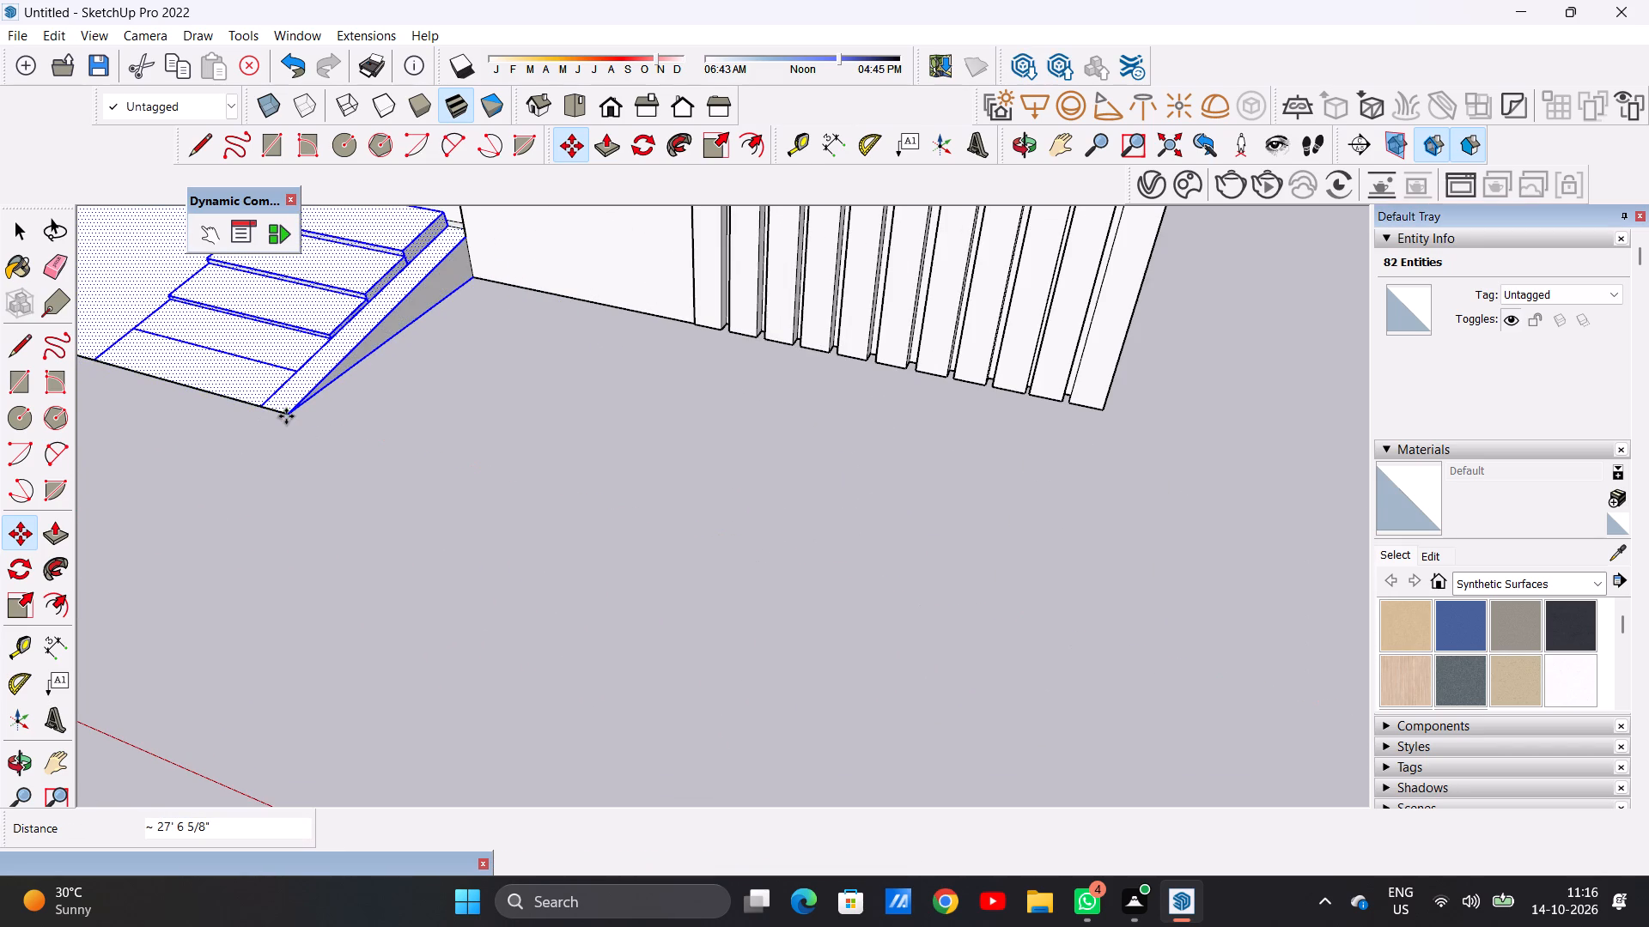
# Examine how the copied ramp and its steps fit against the front boundary wall from both ends.
pyautogui.scroll(-18, 500, 545)
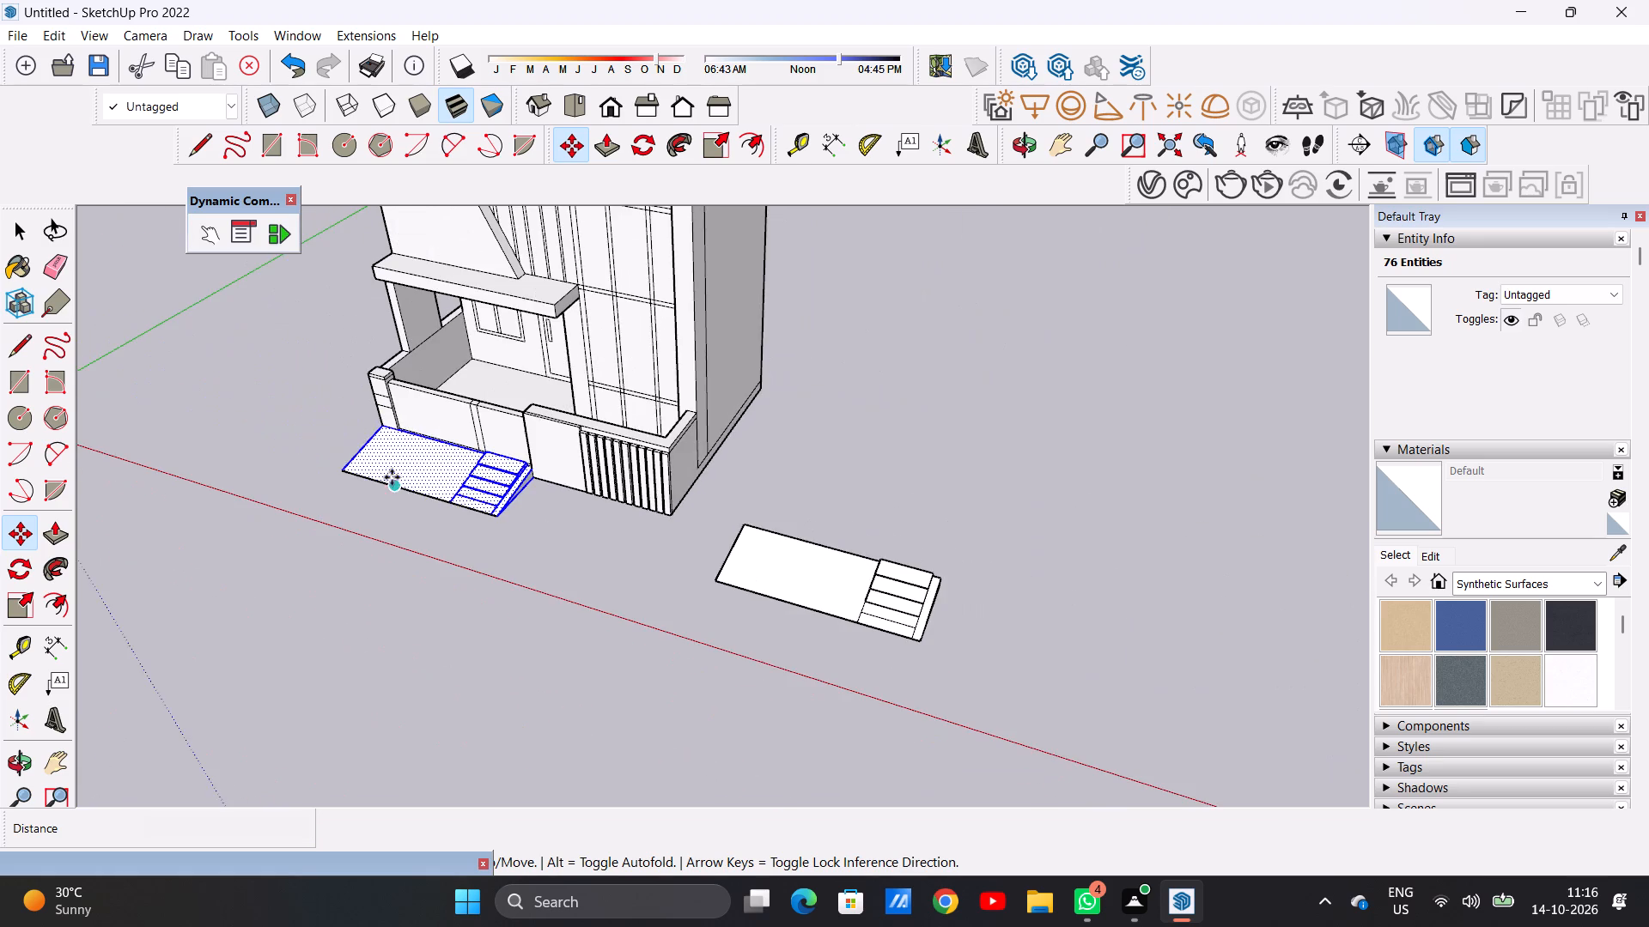
pyautogui.moveTo(374, 471); pyautogui.dragTo(707, 487, button='middle')
pyautogui.scroll(-4, 709, 470)
pyautogui.moveTo(462, 536); pyautogui.dragTo(697, 465, button='middle')
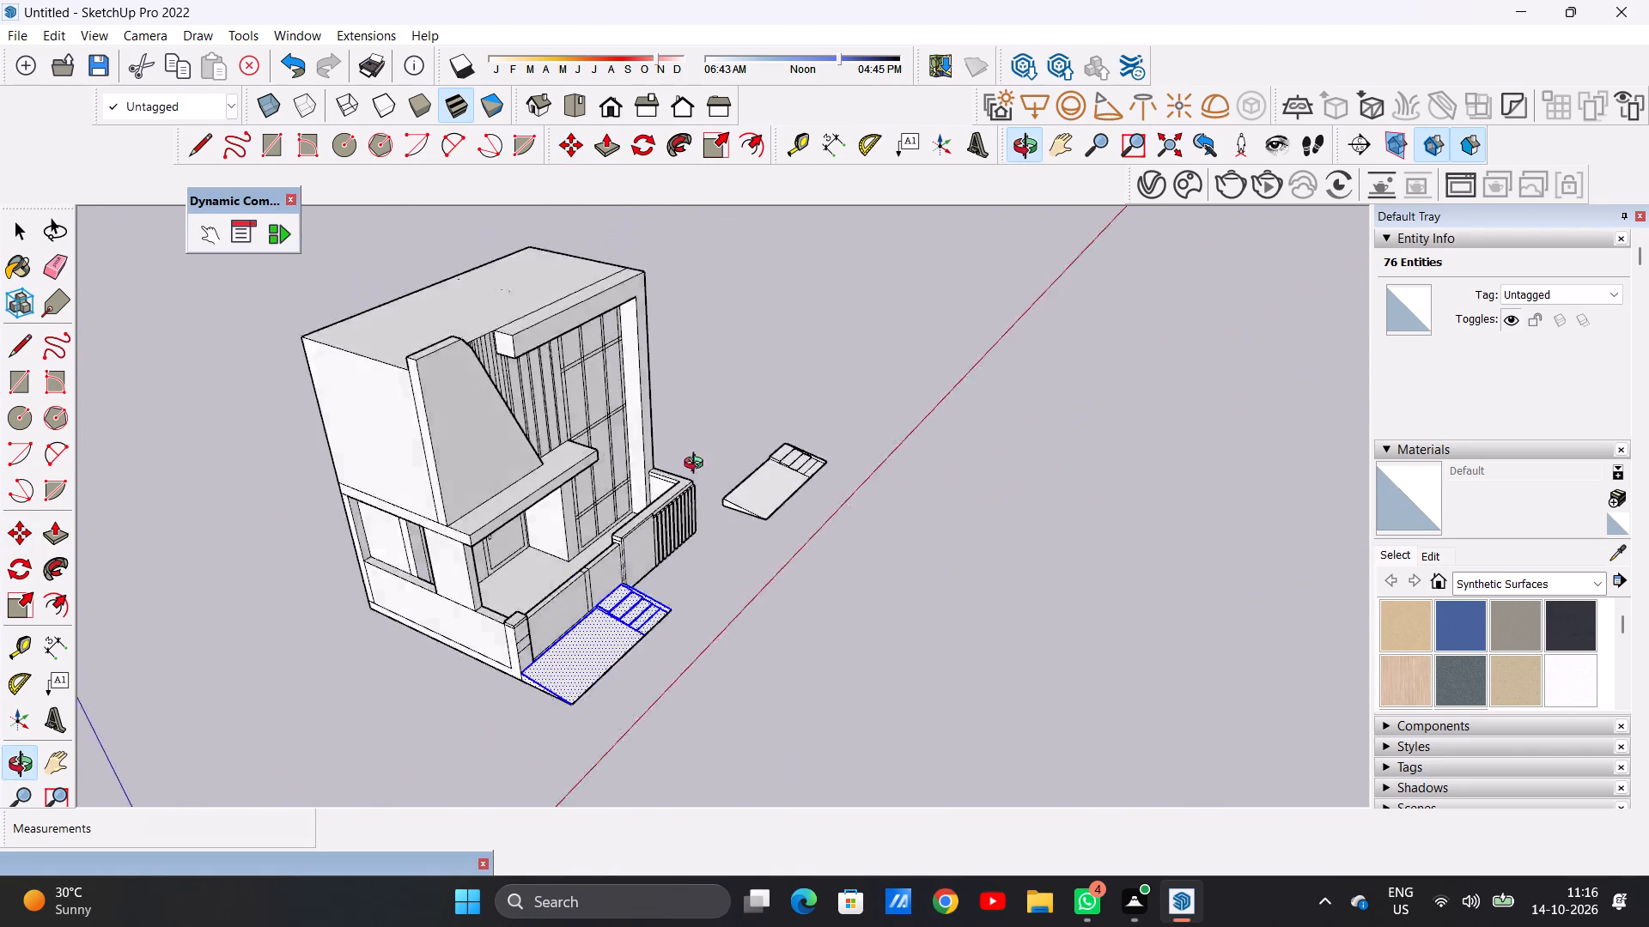
pyautogui.moveTo(697, 465); pyautogui.dragTo(767, 418, button='middle')
pyautogui.scroll(14, 622, 675)
pyautogui.moveTo(756, 551); pyautogui.dragTo(606, 588, button='middle')
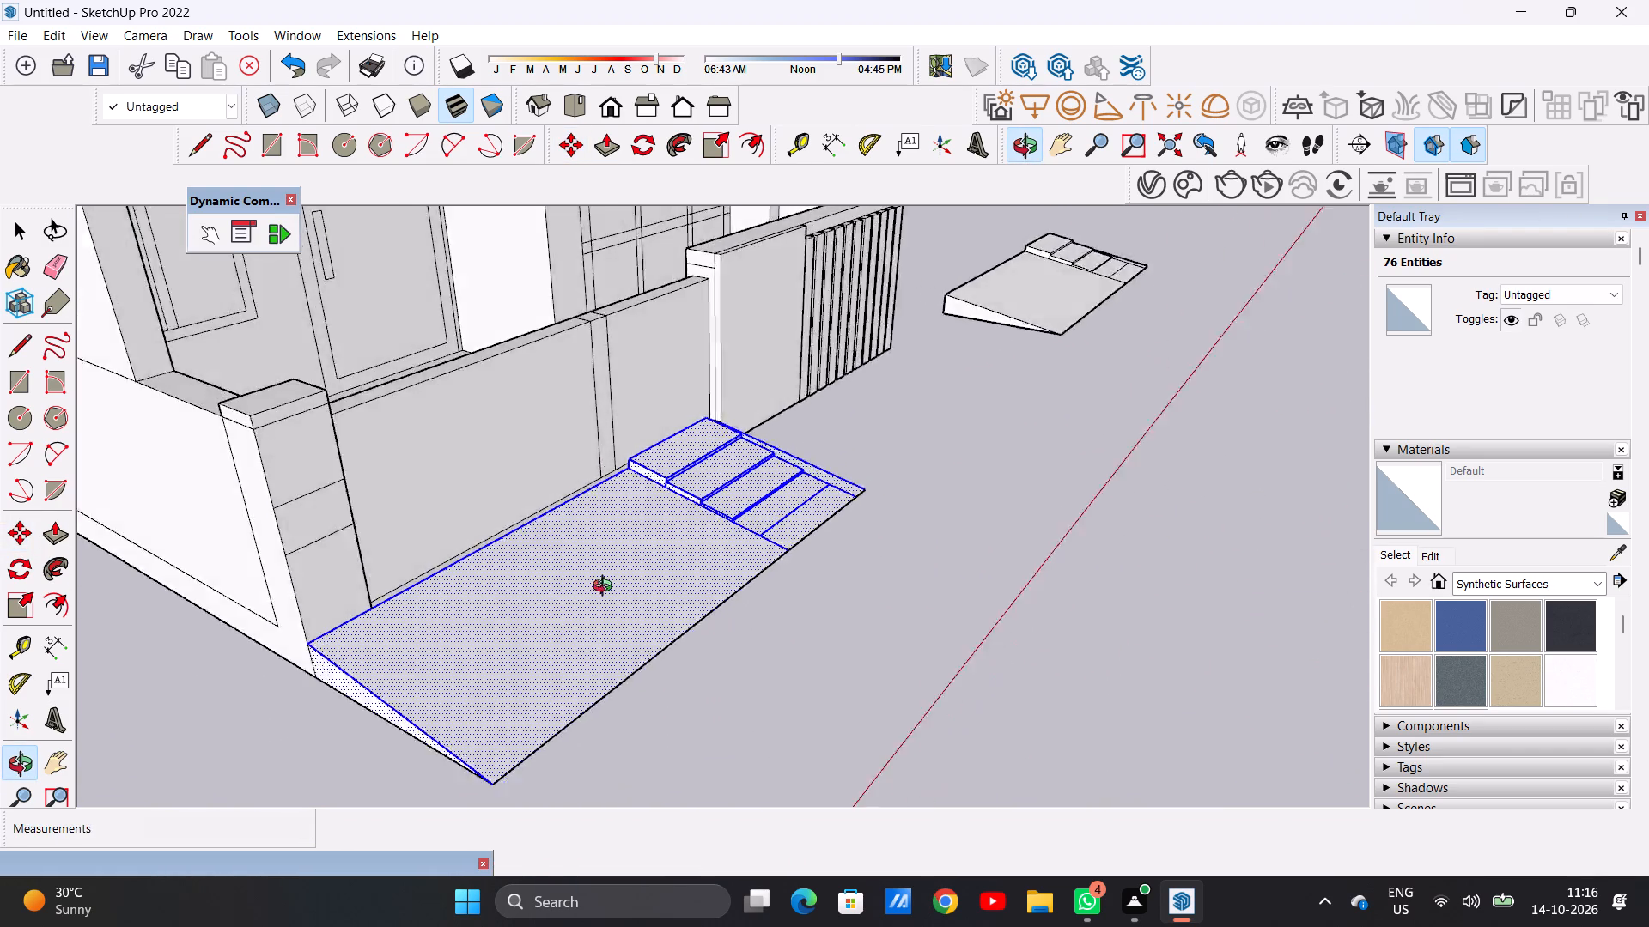
pyautogui.moveTo(606, 588); pyautogui.dragTo(436, 612, button='middle')
pyautogui.moveTo(882, 542); pyautogui.dragTo(399, 546, button='middle')
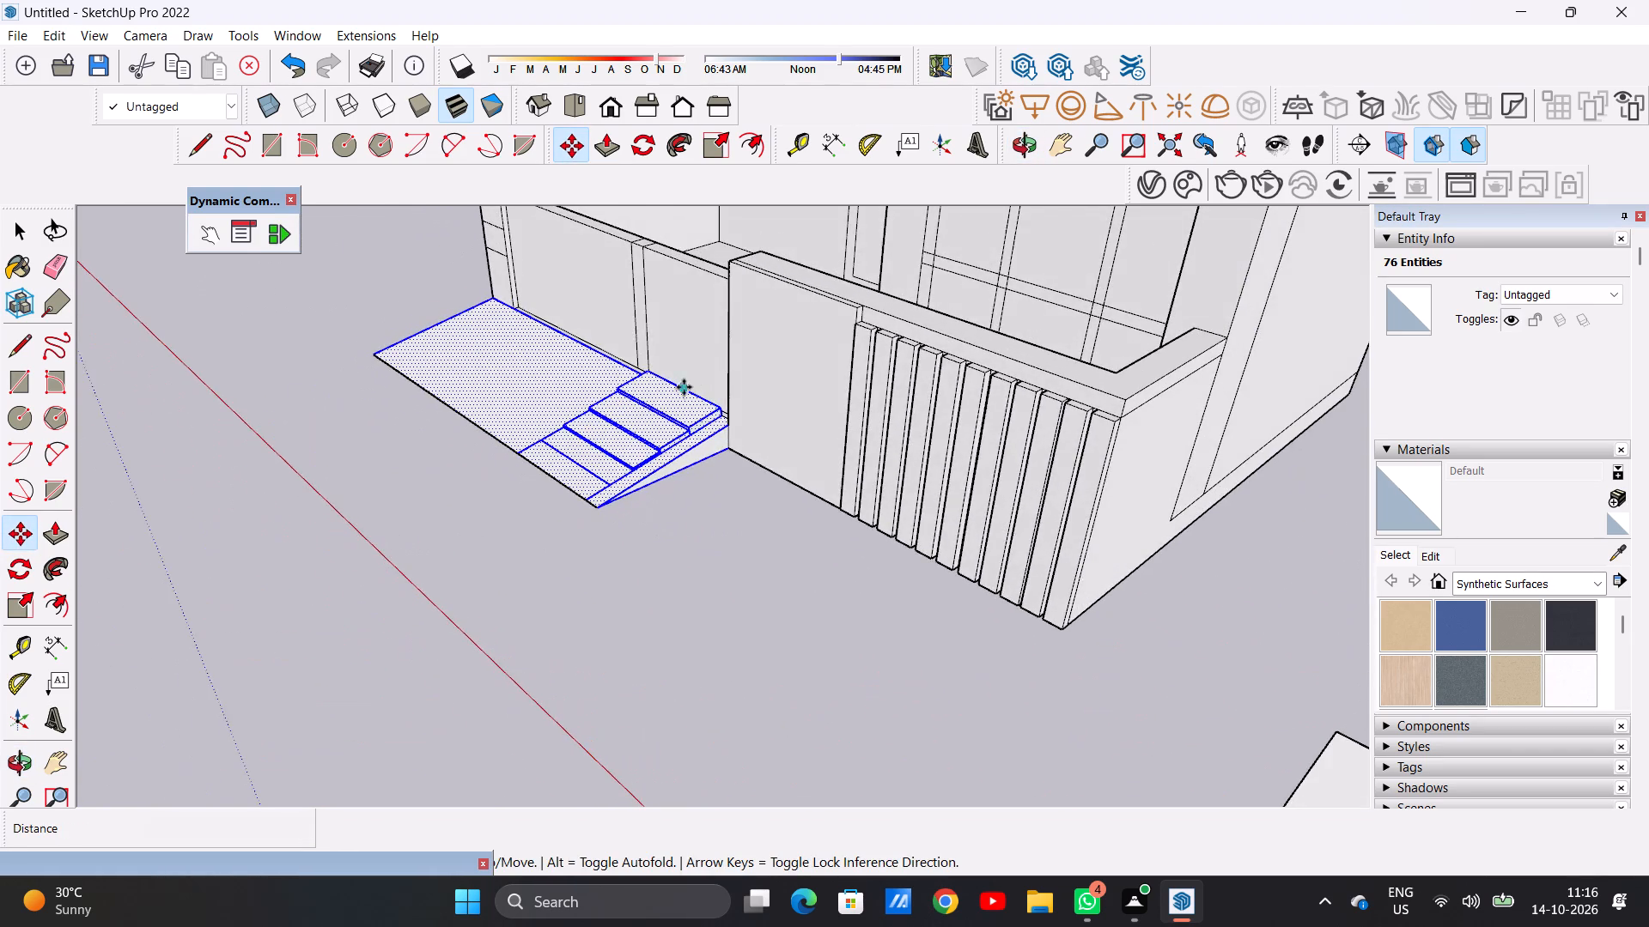
pyautogui.scroll(16, 694, 385)
pyautogui.scroll(-16, 753, 528)
pyautogui.scroll(-5, 716, 516)
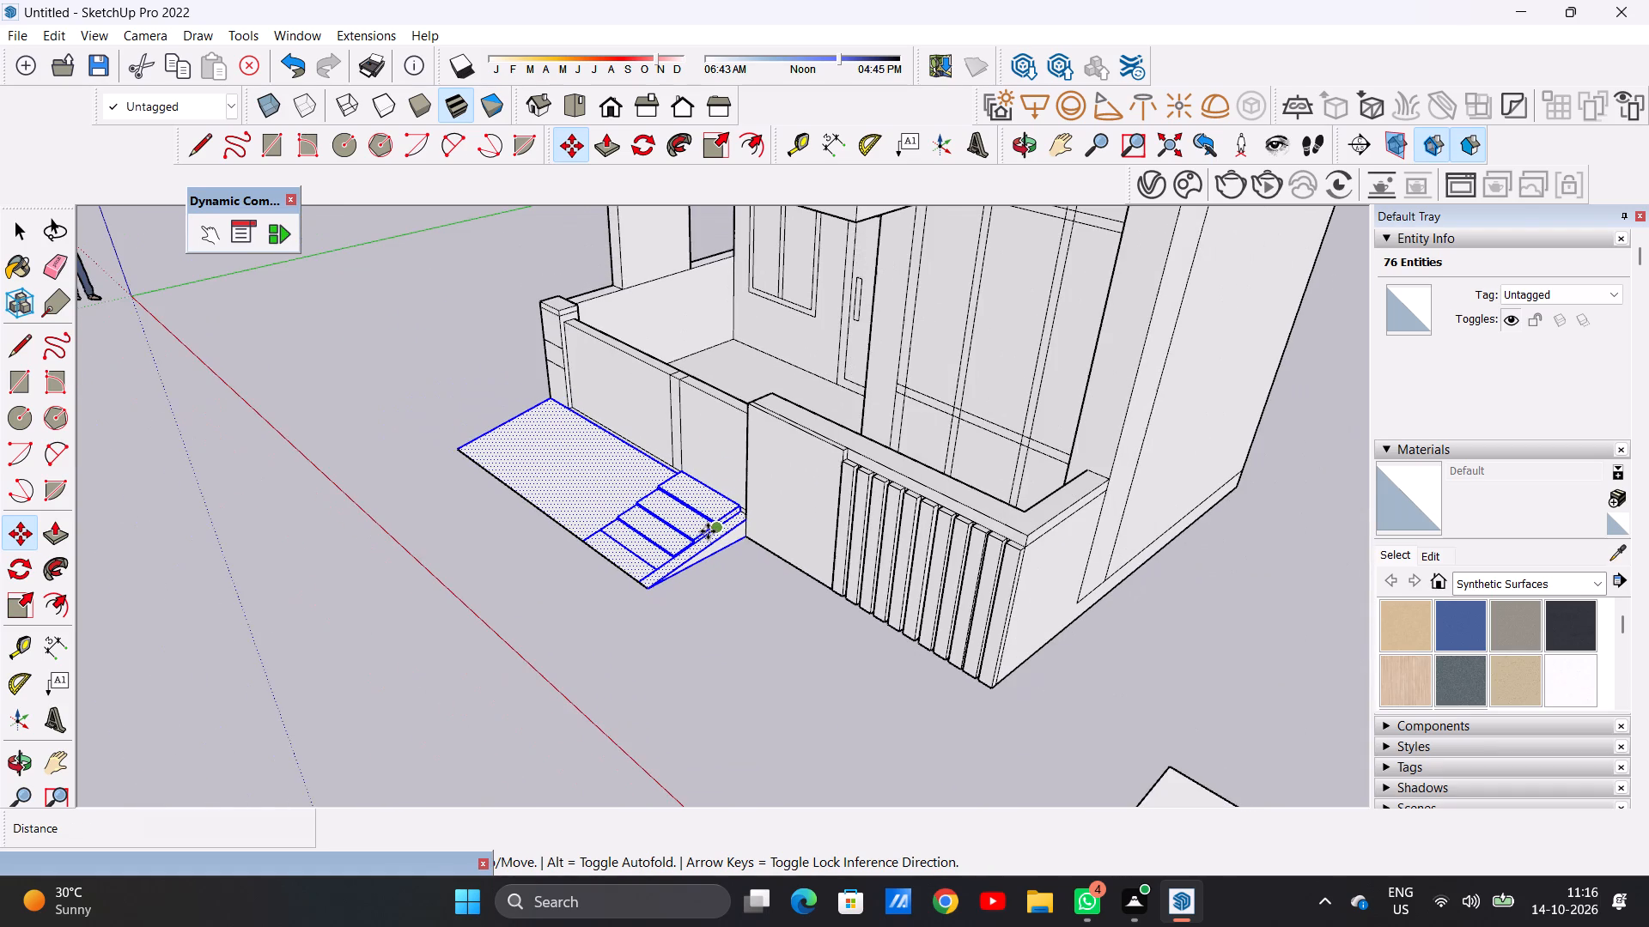
pyautogui.scroll(5, 716, 559)
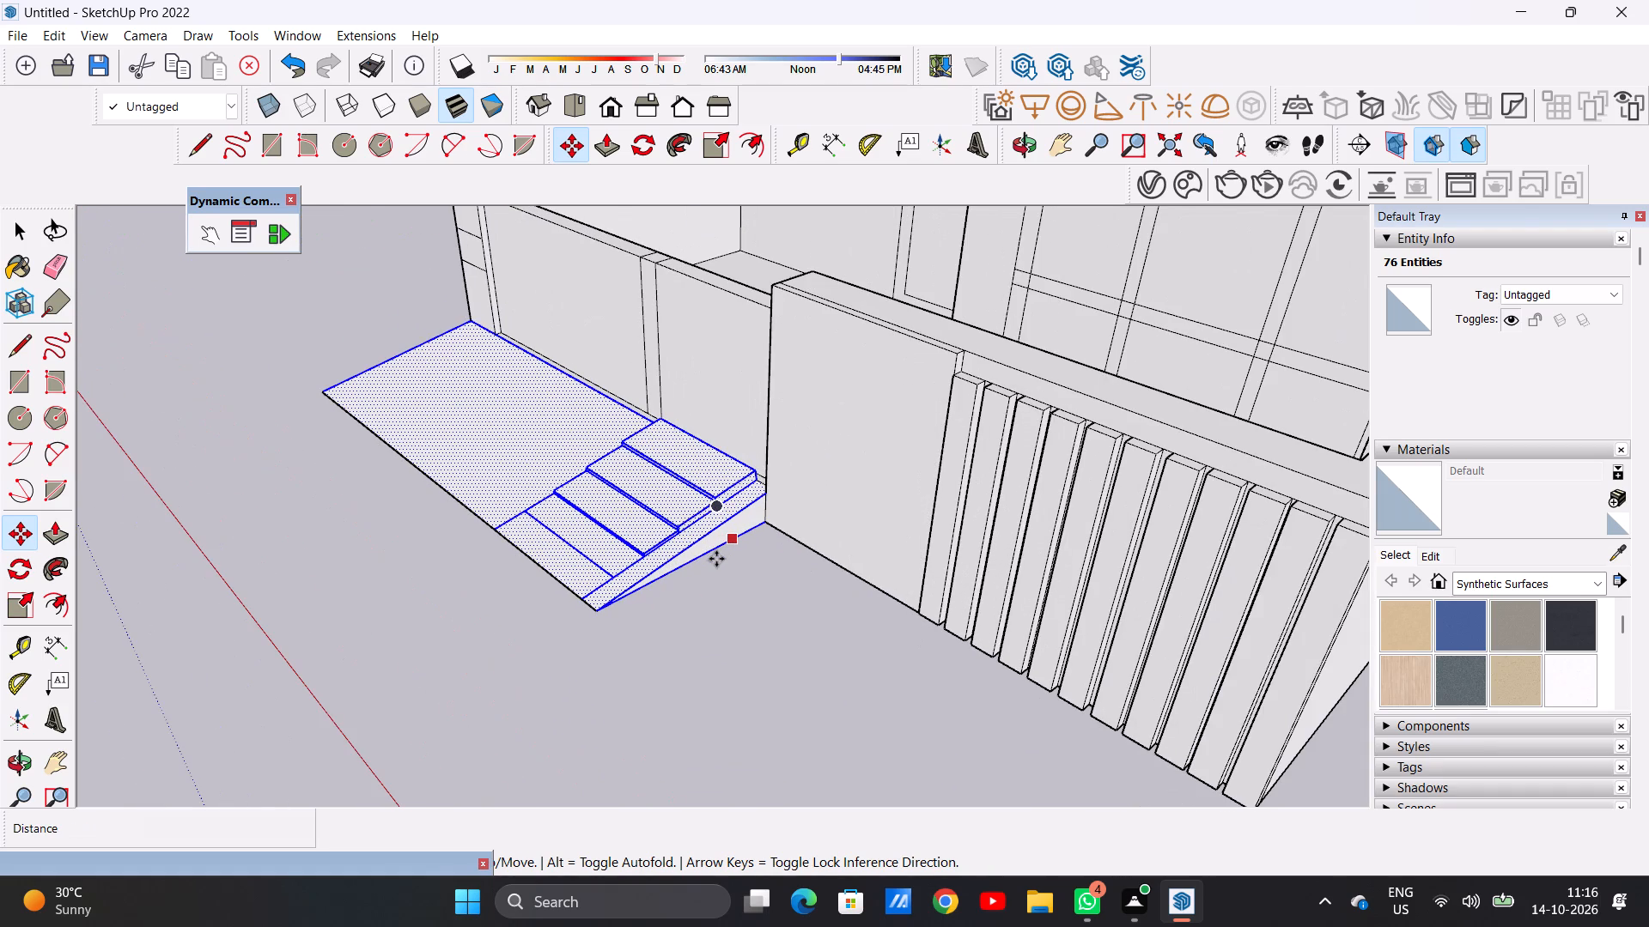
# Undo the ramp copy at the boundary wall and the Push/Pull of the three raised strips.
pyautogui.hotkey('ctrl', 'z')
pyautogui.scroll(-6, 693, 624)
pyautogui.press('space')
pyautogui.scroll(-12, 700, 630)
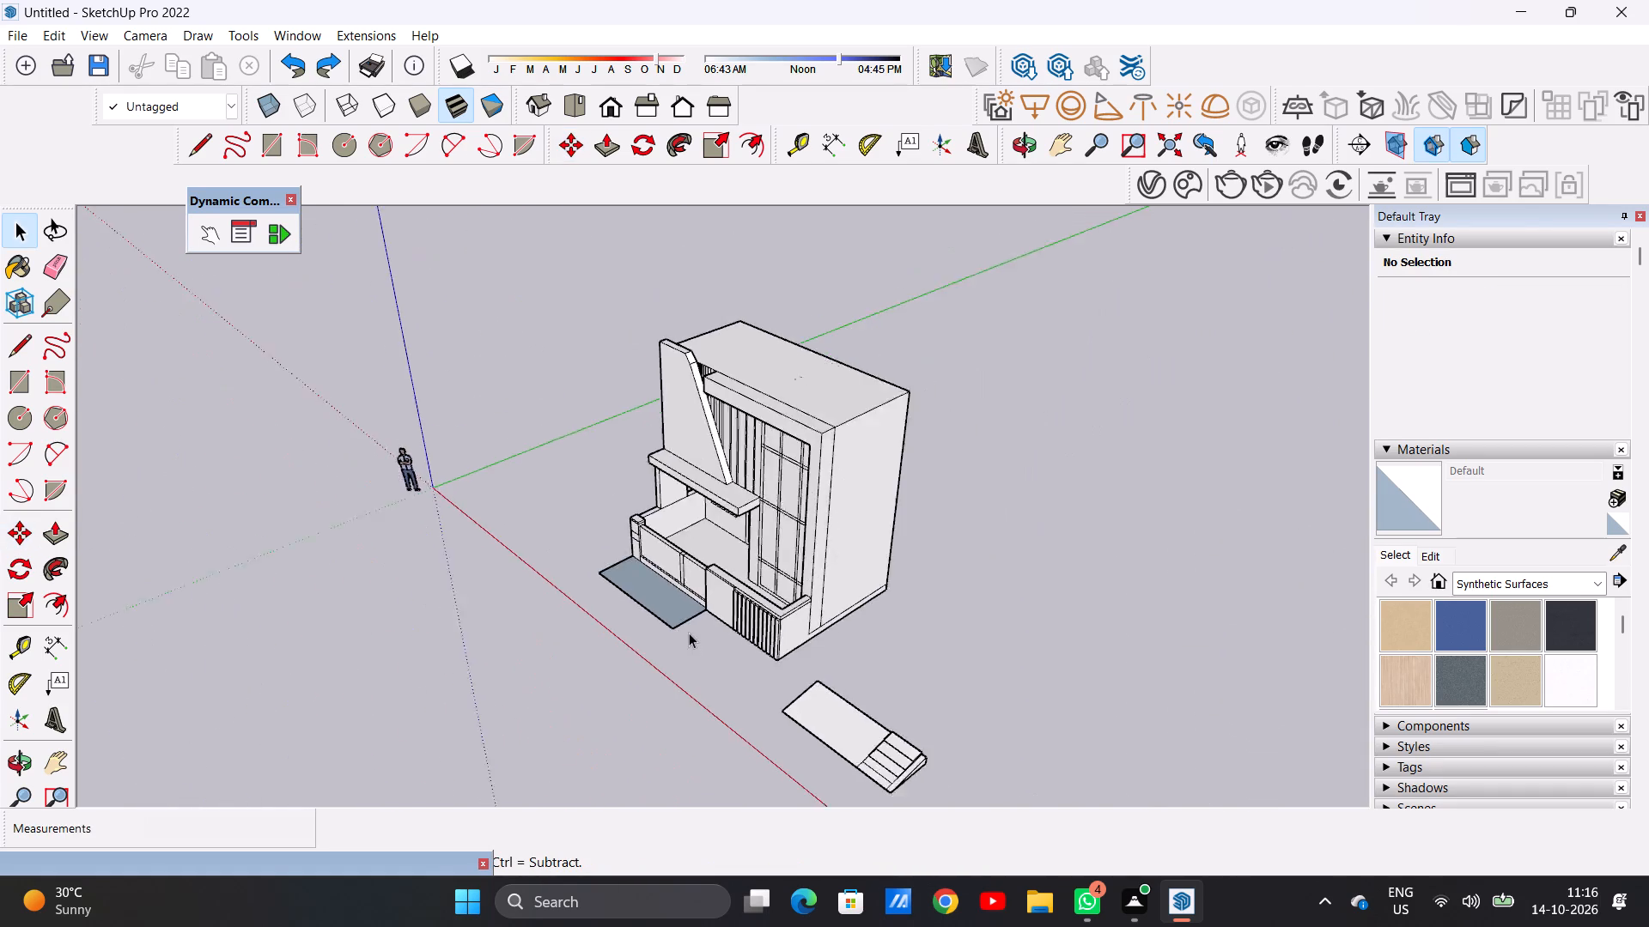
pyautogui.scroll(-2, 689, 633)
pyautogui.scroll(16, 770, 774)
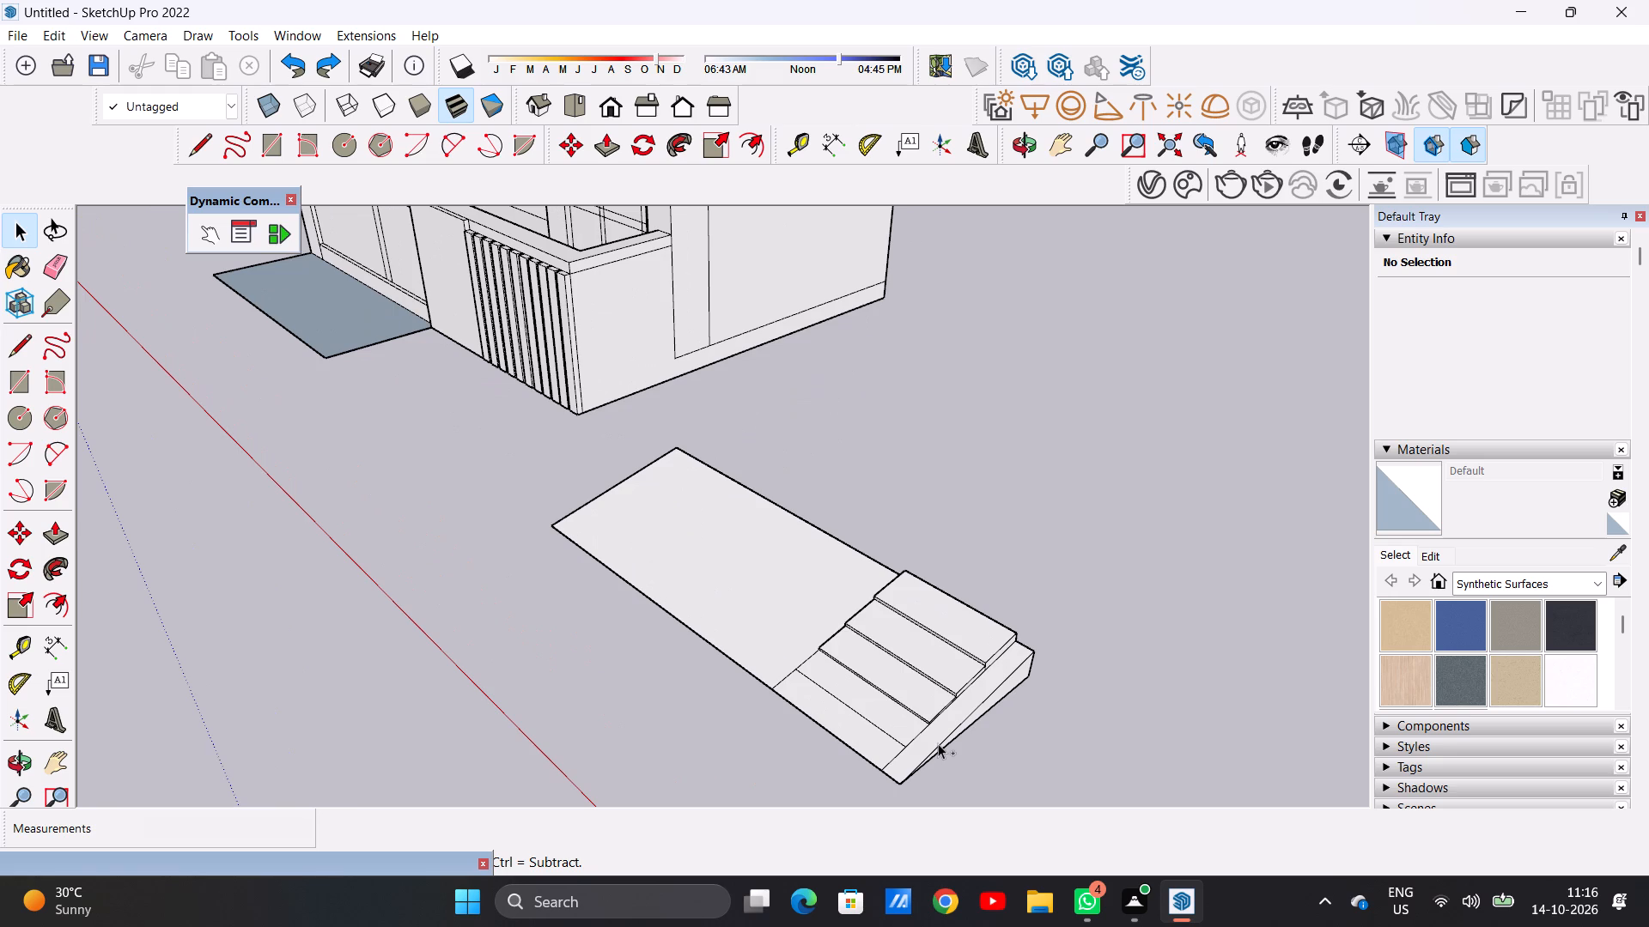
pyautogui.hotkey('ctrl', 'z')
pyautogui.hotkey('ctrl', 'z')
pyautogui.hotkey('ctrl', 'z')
# Select the whole ramp wedge with its strip outlines and make it a group.
pyautogui.scroll(5, 948, 650)
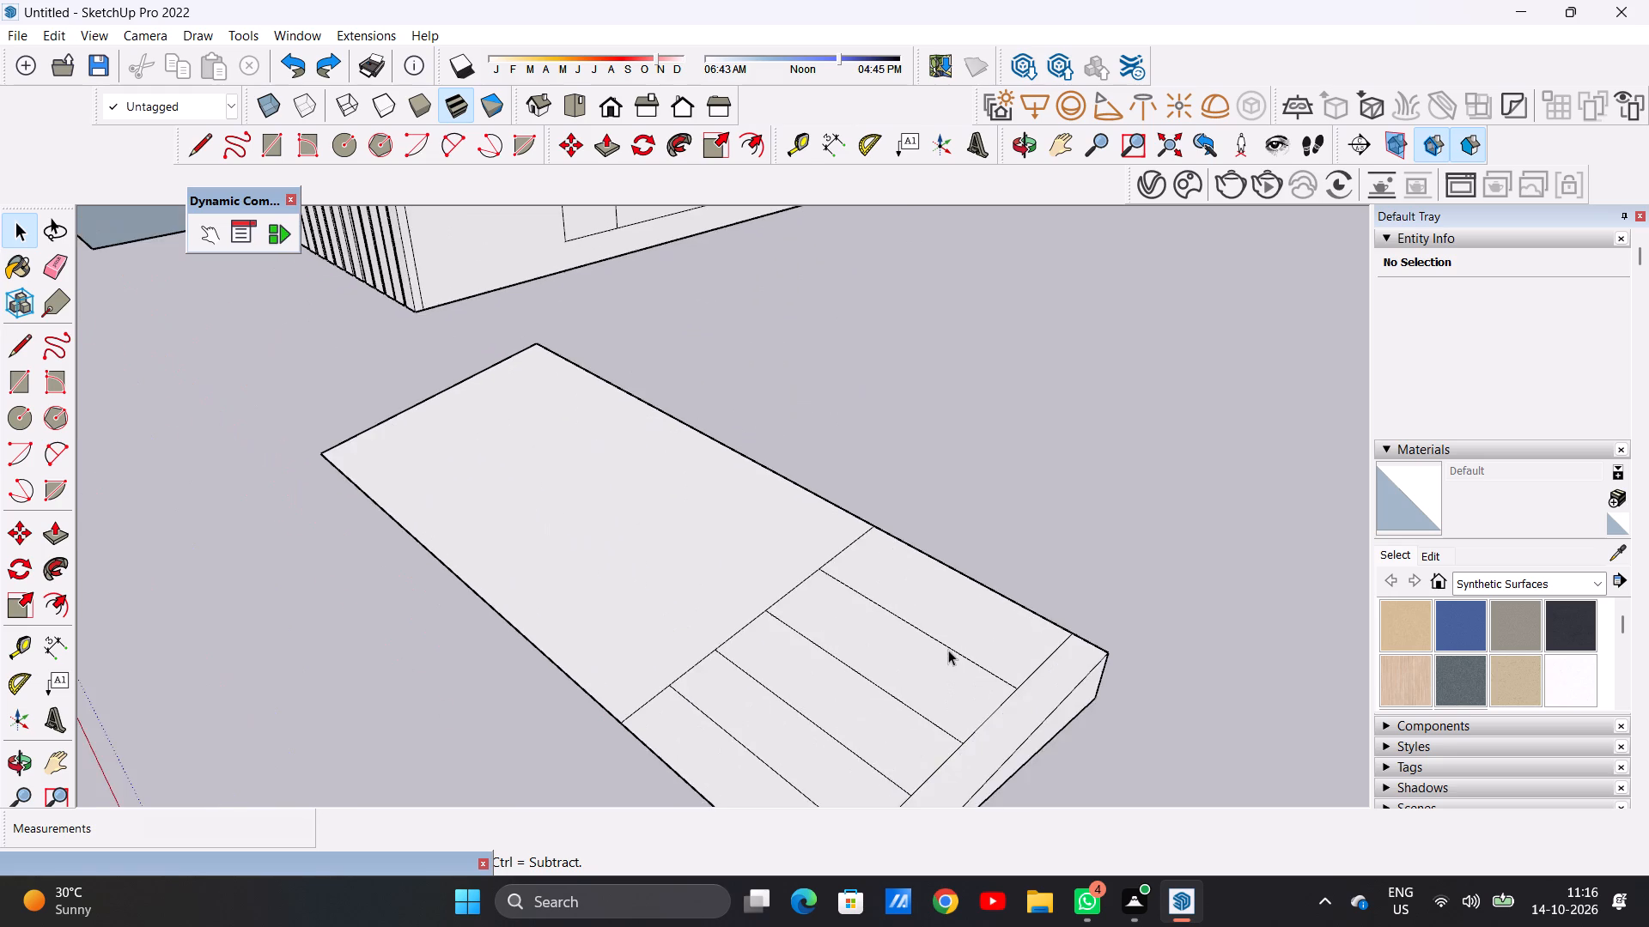
pyautogui.scroll(5, 948, 650)
pyautogui.scroll(-15, 948, 653)
pyautogui.tripleClick(922, 711)
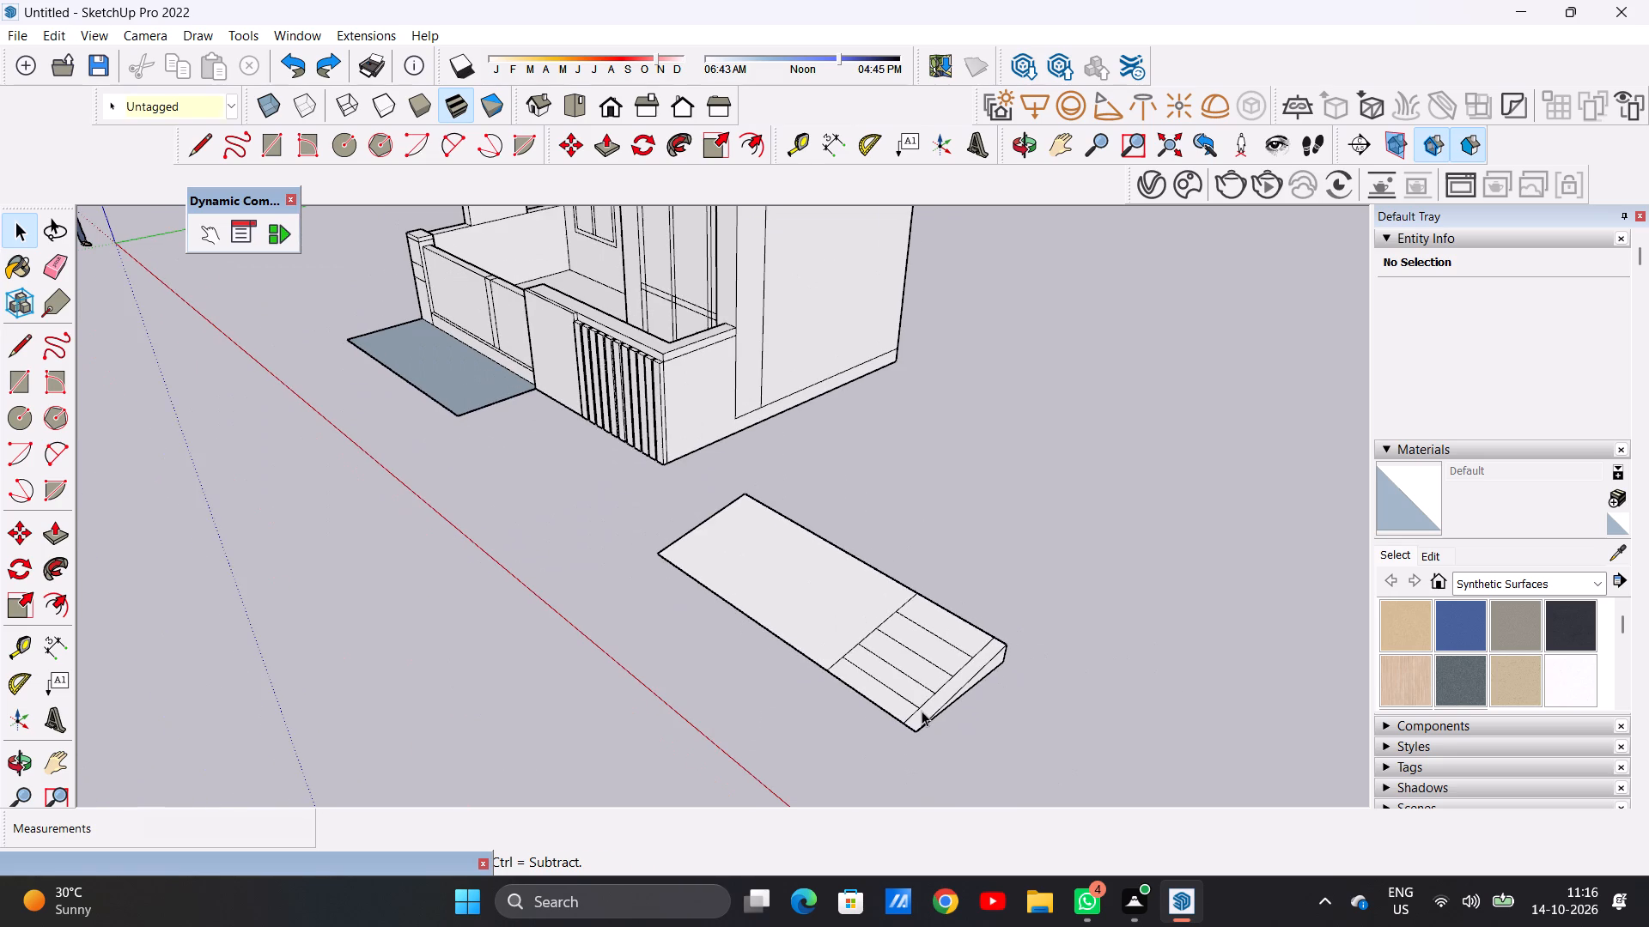
pyautogui.tripleClick(922, 711)
pyautogui.click(922, 711)
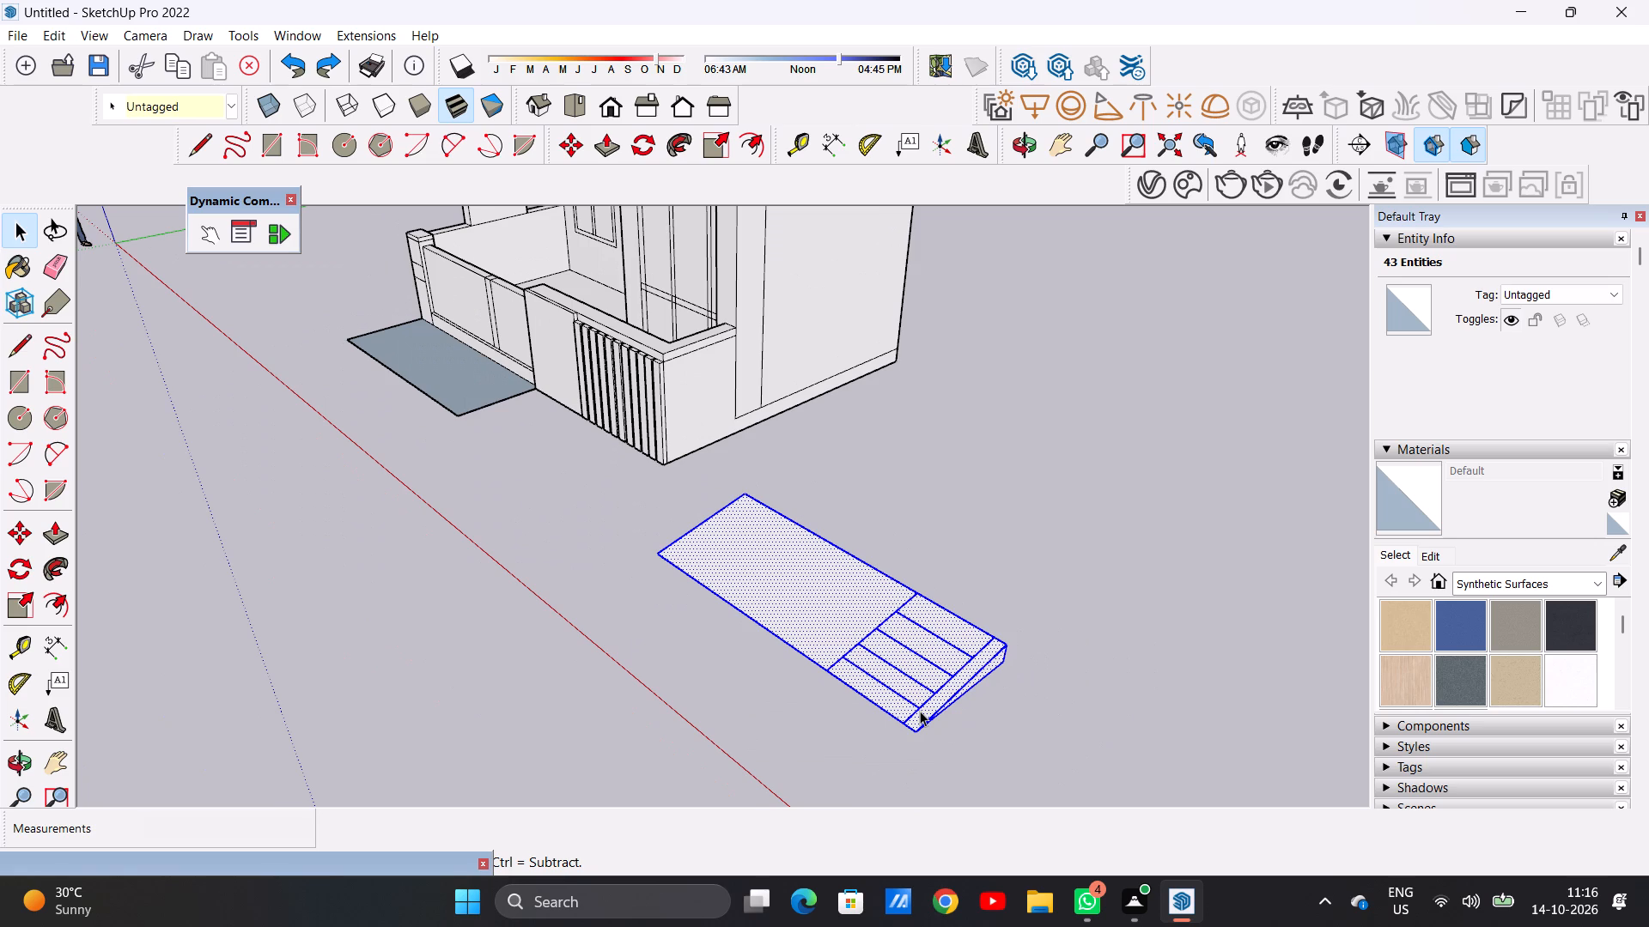
pyautogui.rightClick(920, 711)
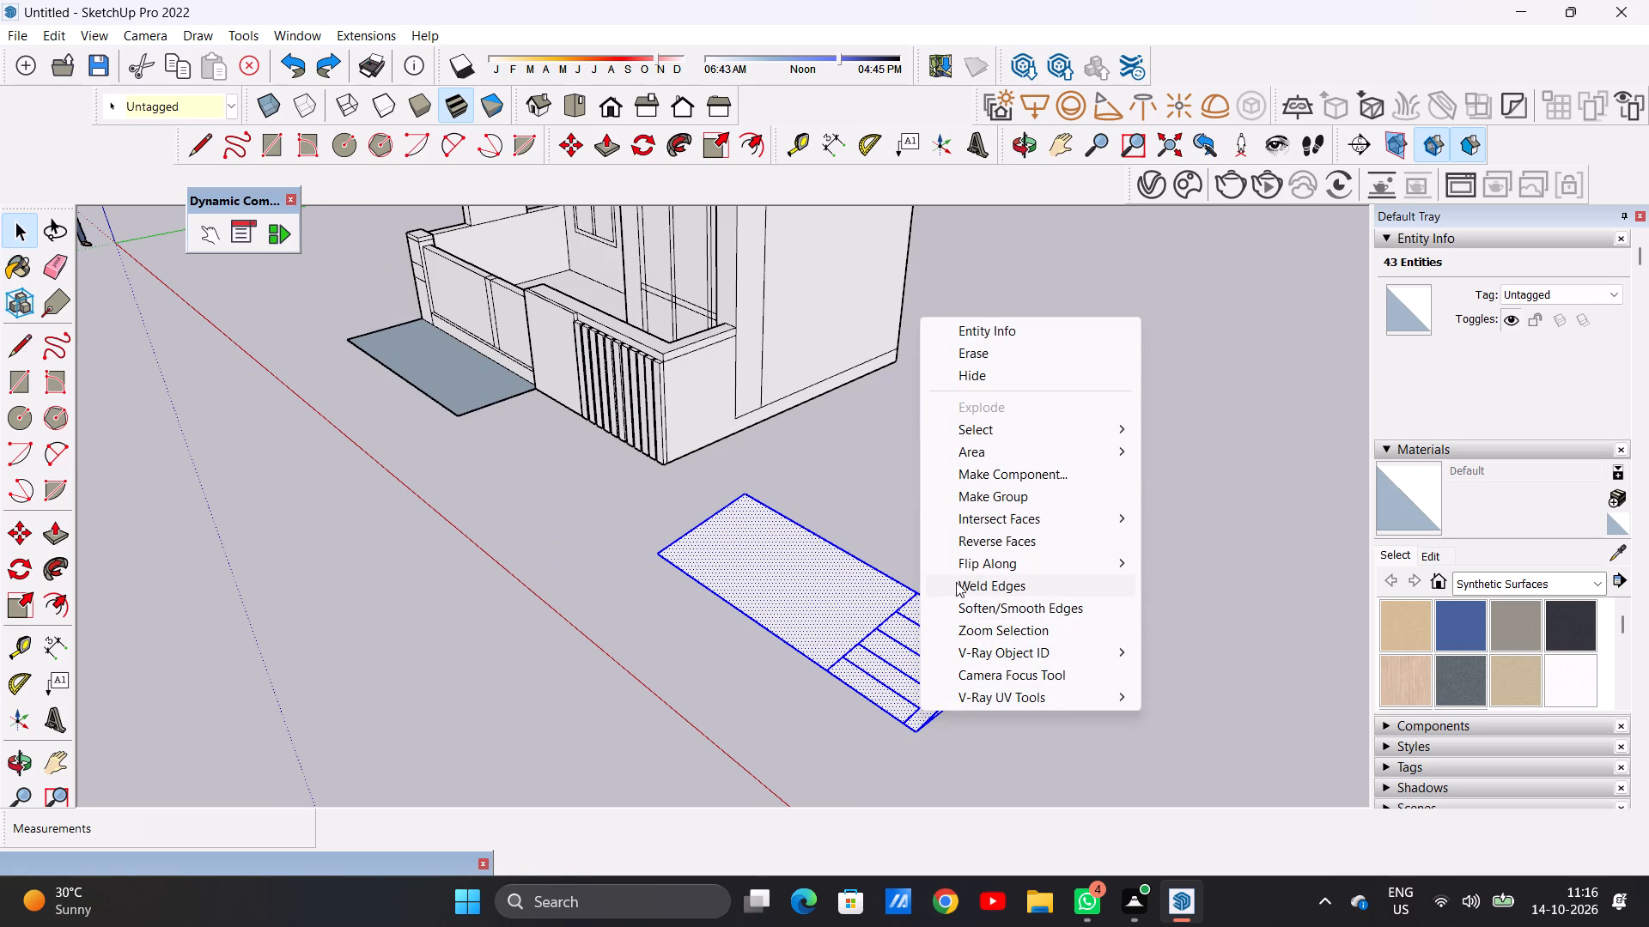
pyautogui.click(962, 497)
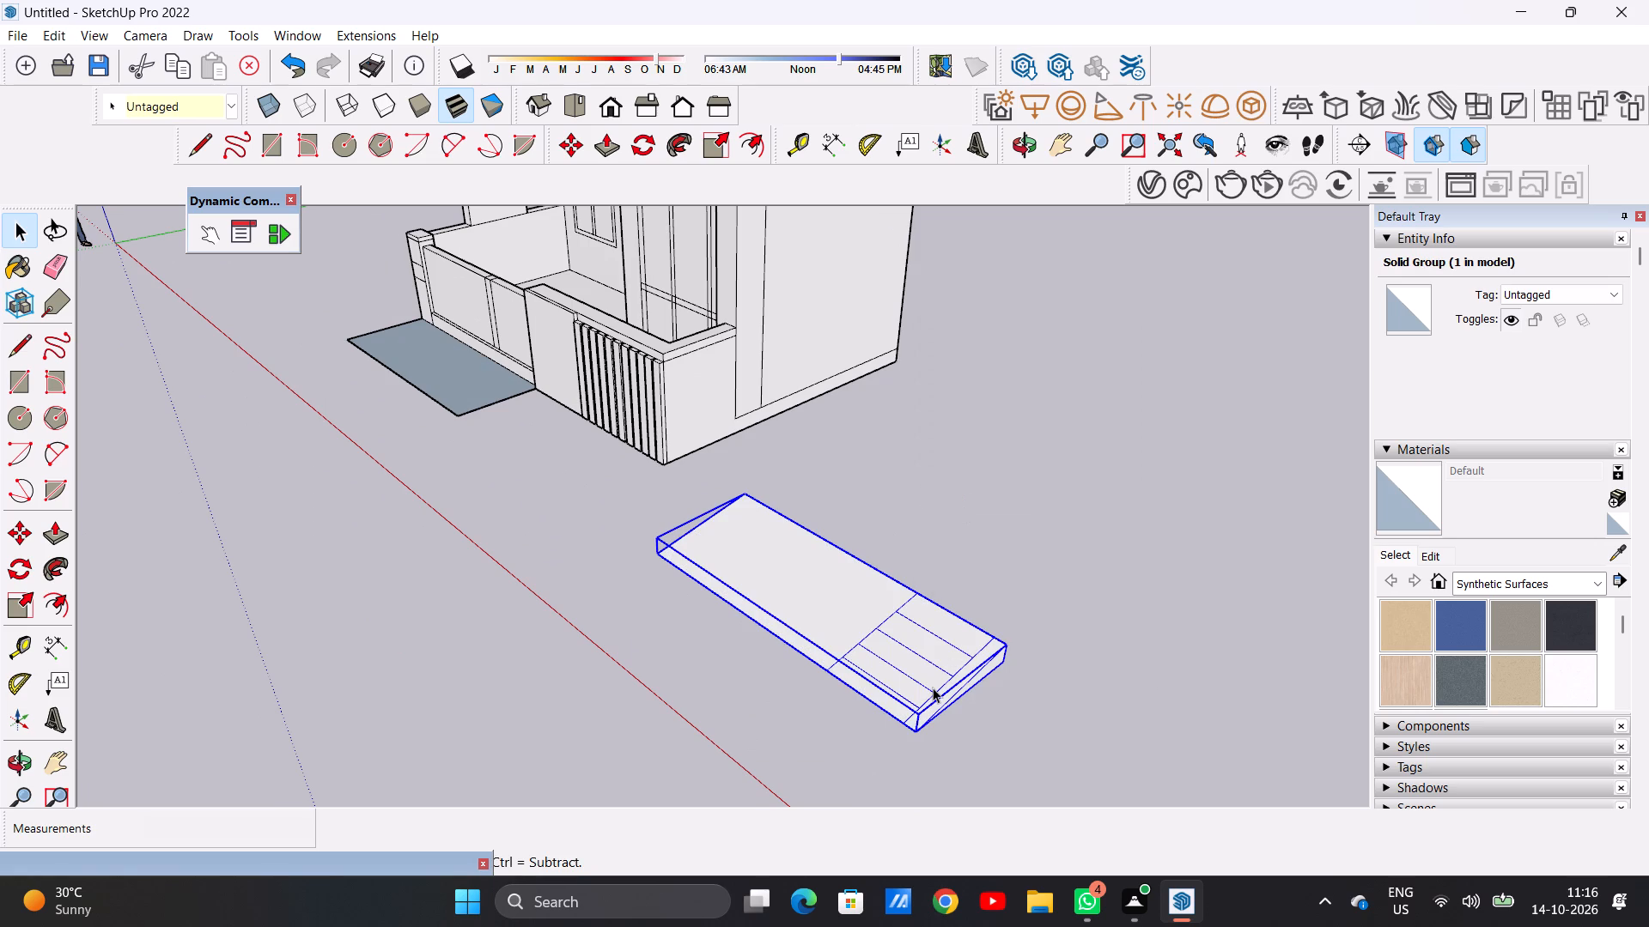
# Move the ramp group about 27' 6 5/8" onto the entrance rectangle, against the front boundary wall.
pyautogui.press('m')
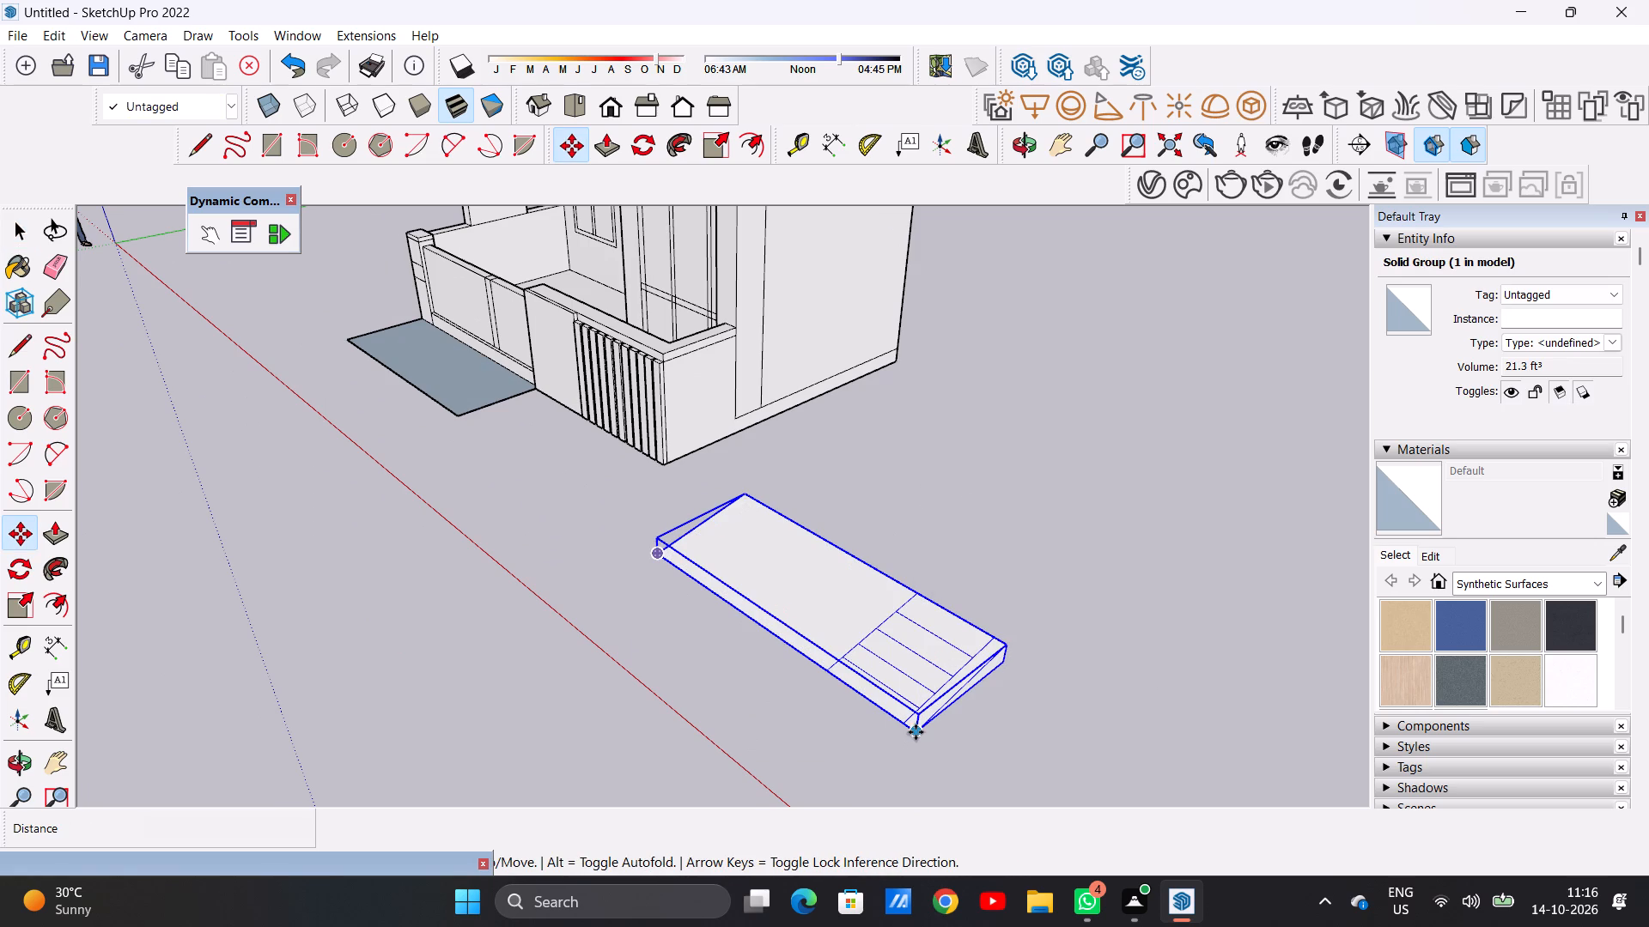
pyautogui.click(916, 732)
pyautogui.scroll(6, 482, 437)
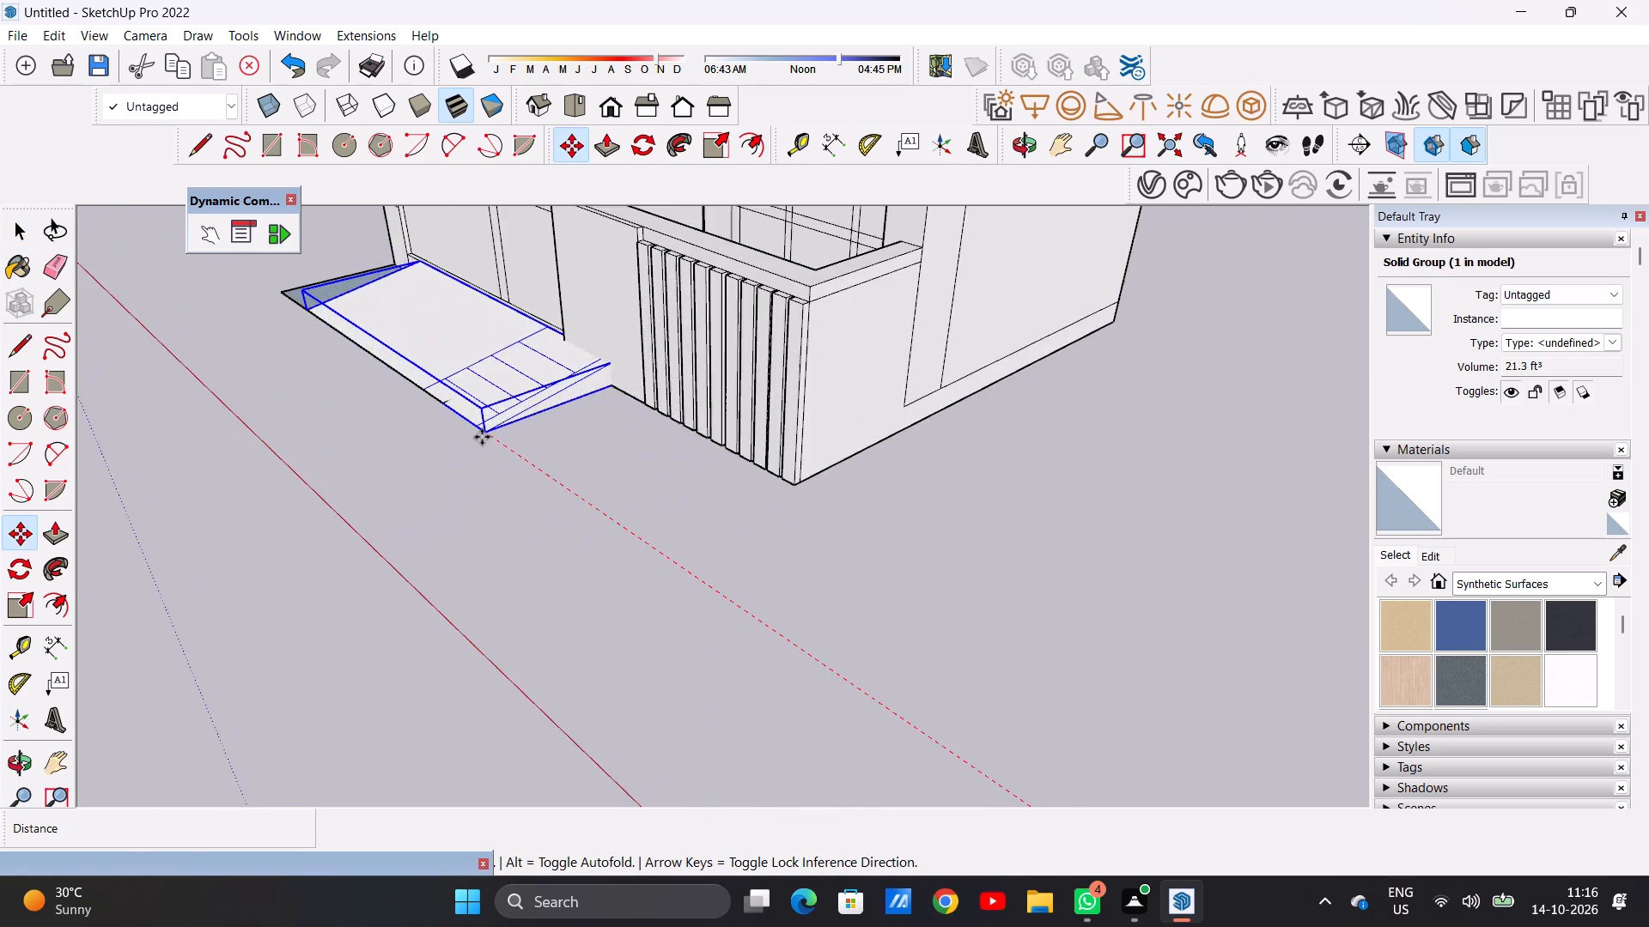
pyautogui.scroll(4, 482, 437)
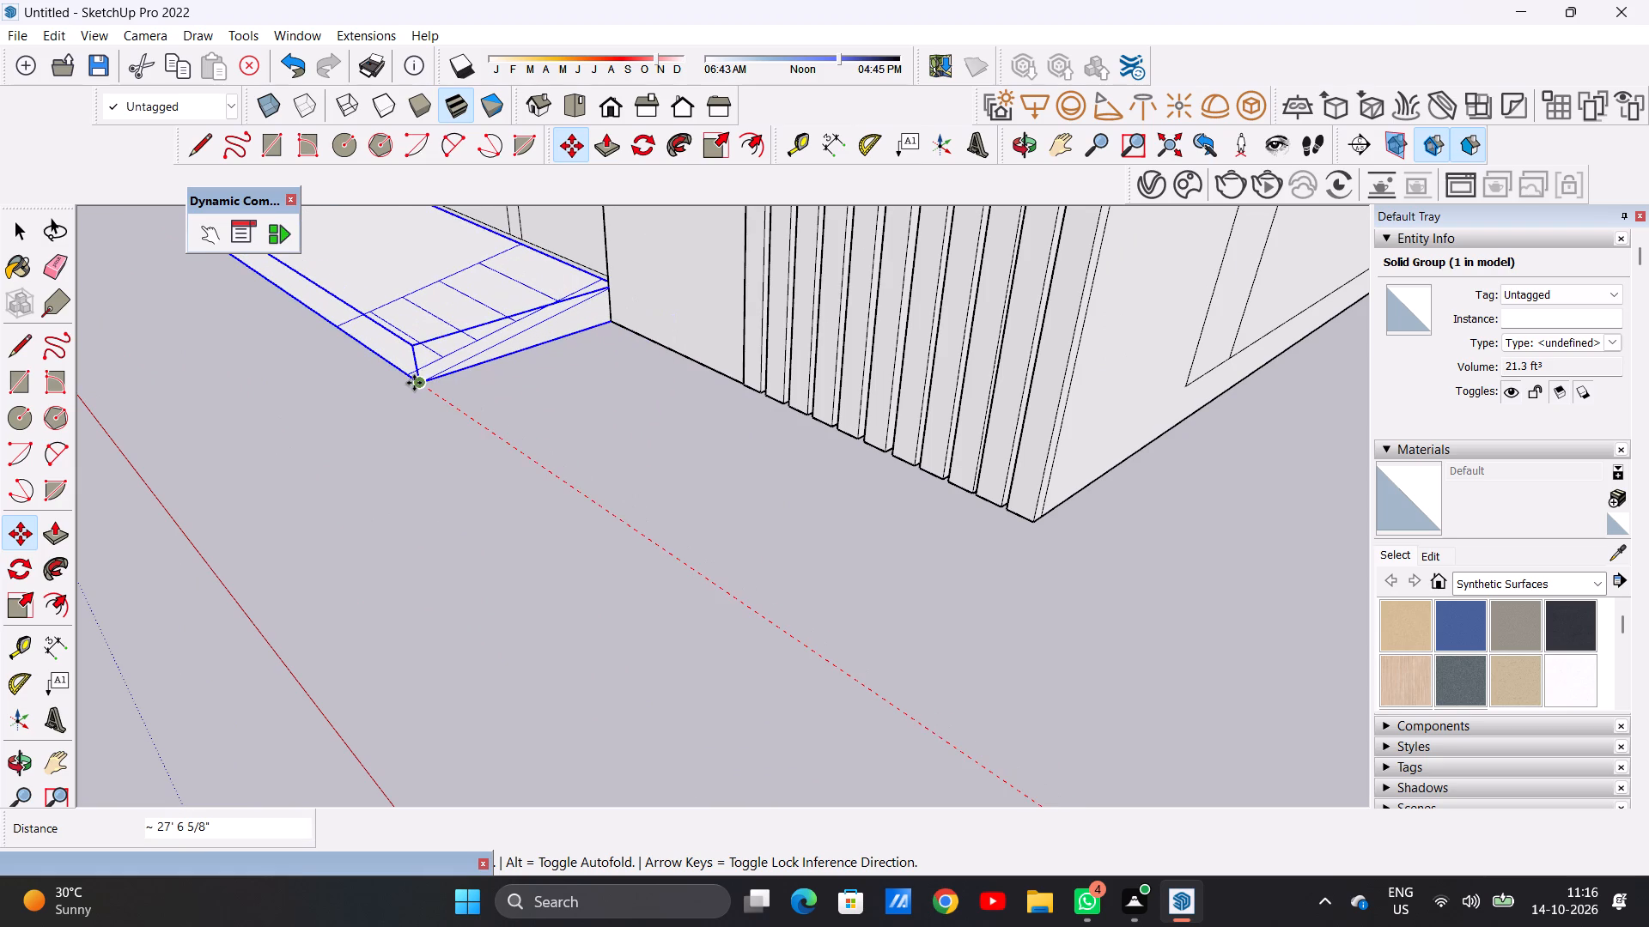
pyautogui.click(414, 383)
pyautogui.press('space')
pyautogui.click(552, 489)
# Examine how the moved ramp group meets the front boundary wall, especially at its upper corner beside the taller wall section.
pyautogui.scroll(-3, 575, 552)
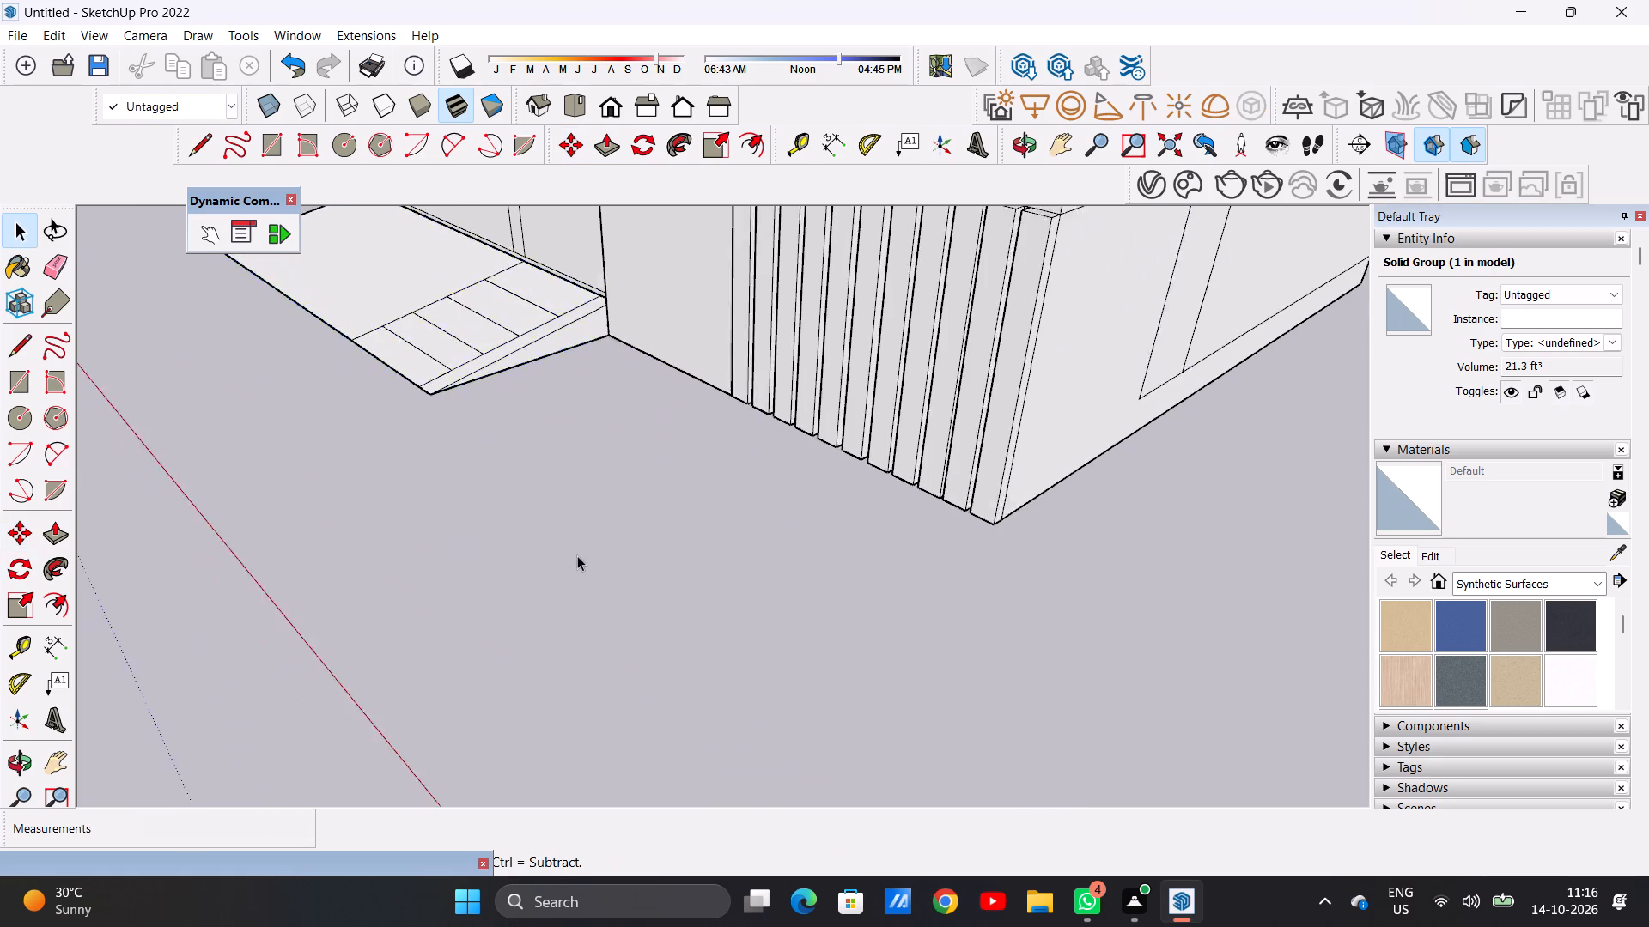
pyautogui.scroll(-8, 577, 555)
pyautogui.moveTo(448, 465); pyautogui.dragTo(837, 501, button='middle')
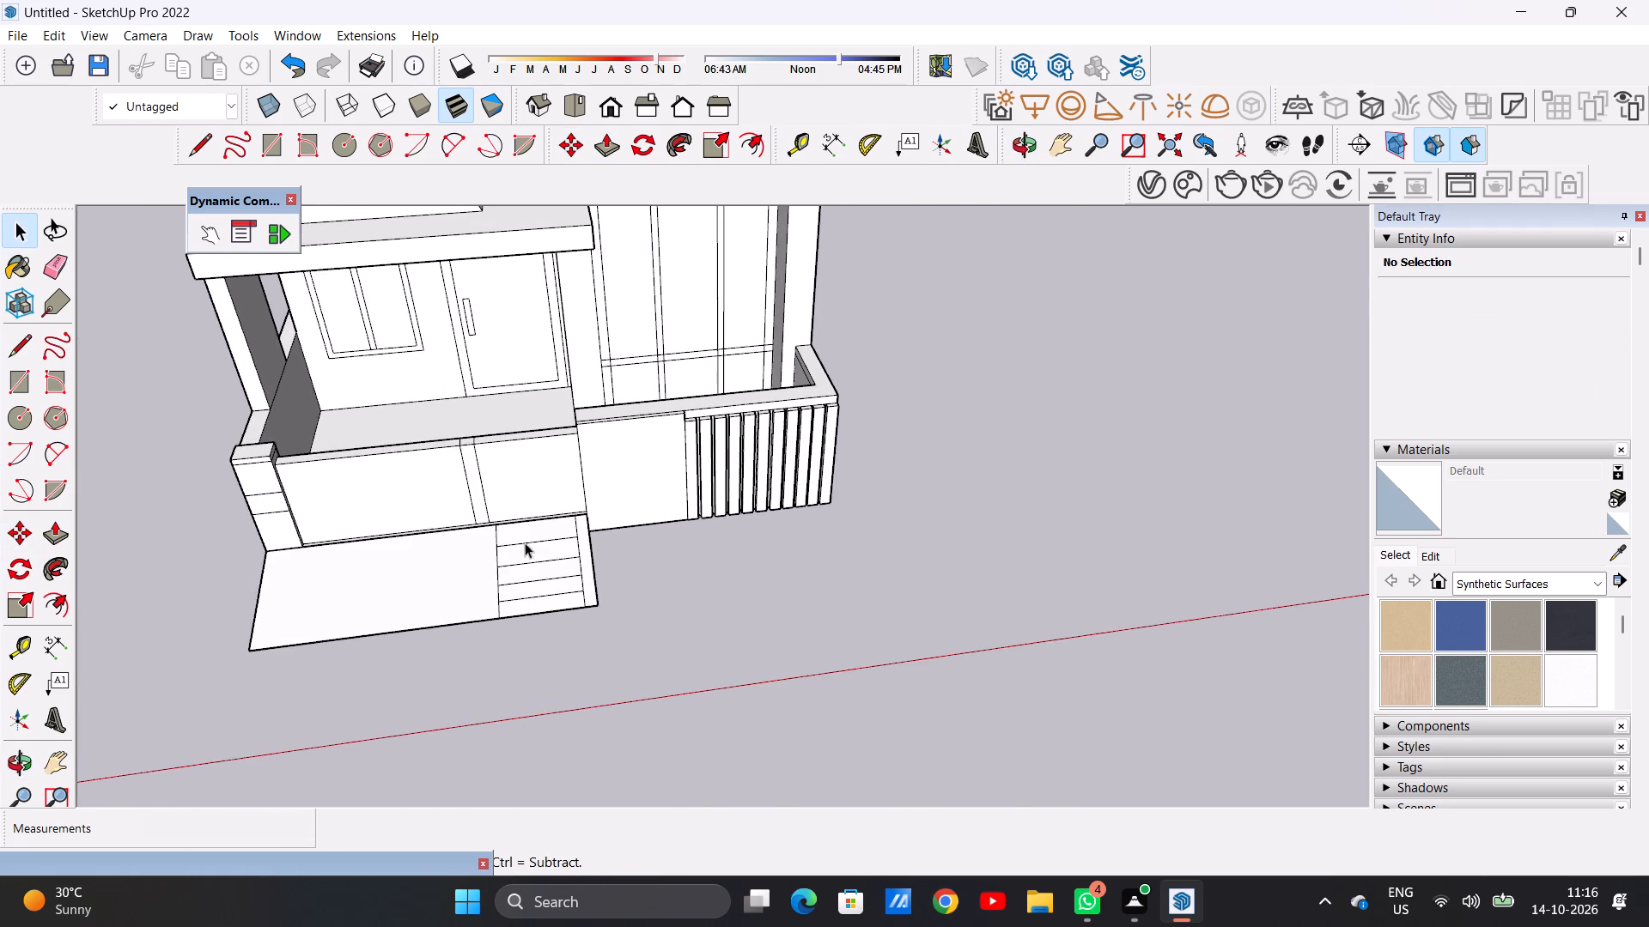
pyautogui.scroll(7, 508, 551)
pyautogui.scroll(-12, 709, 564)
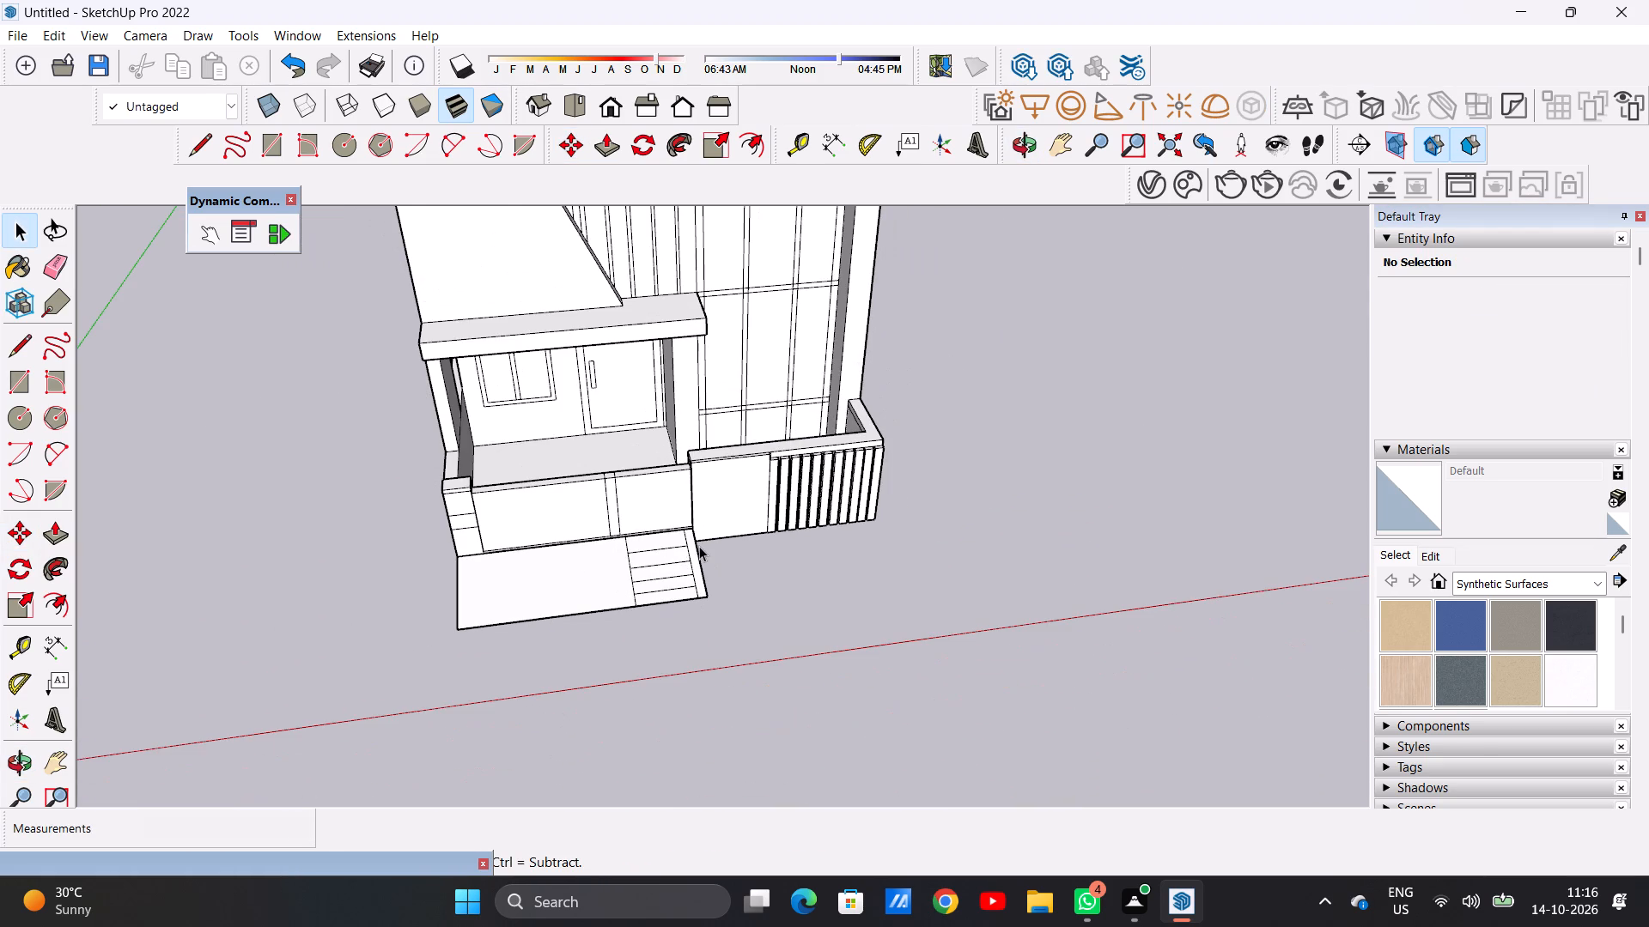
pyautogui.scroll(-2, 617, 552)
pyautogui.moveTo(626, 571); pyautogui.dragTo(569, 476, button='middle')
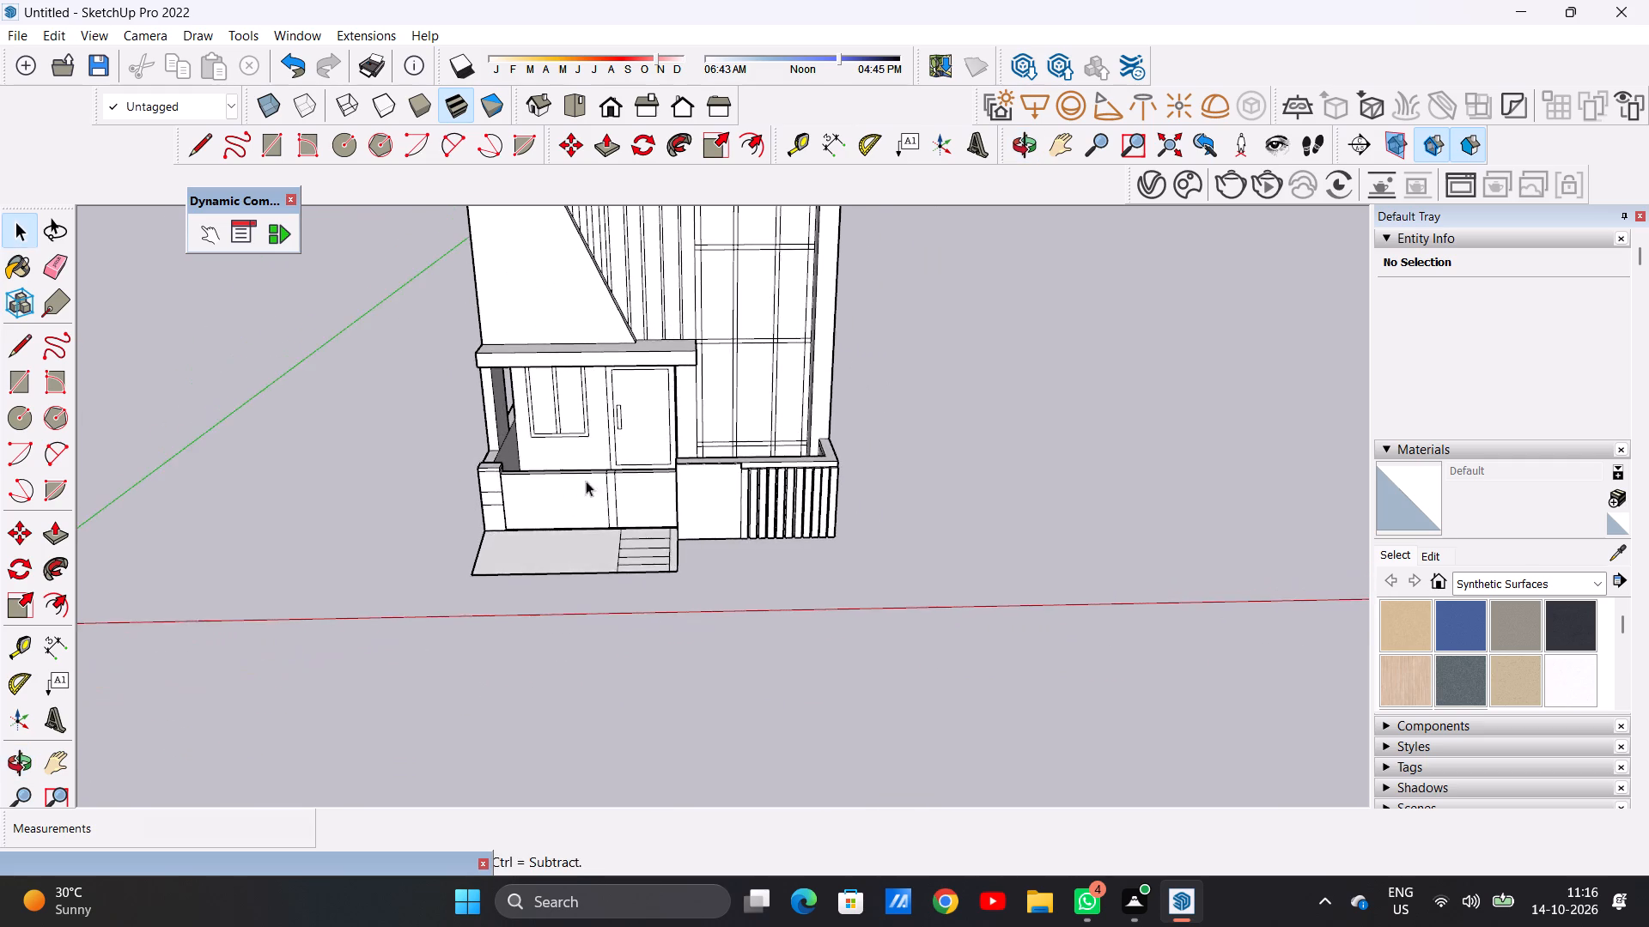
pyautogui.scroll(6, 690, 543)
pyautogui.moveTo(715, 579); pyautogui.dragTo(501, 490, button='middle')
pyautogui.scroll(5, 721, 540)
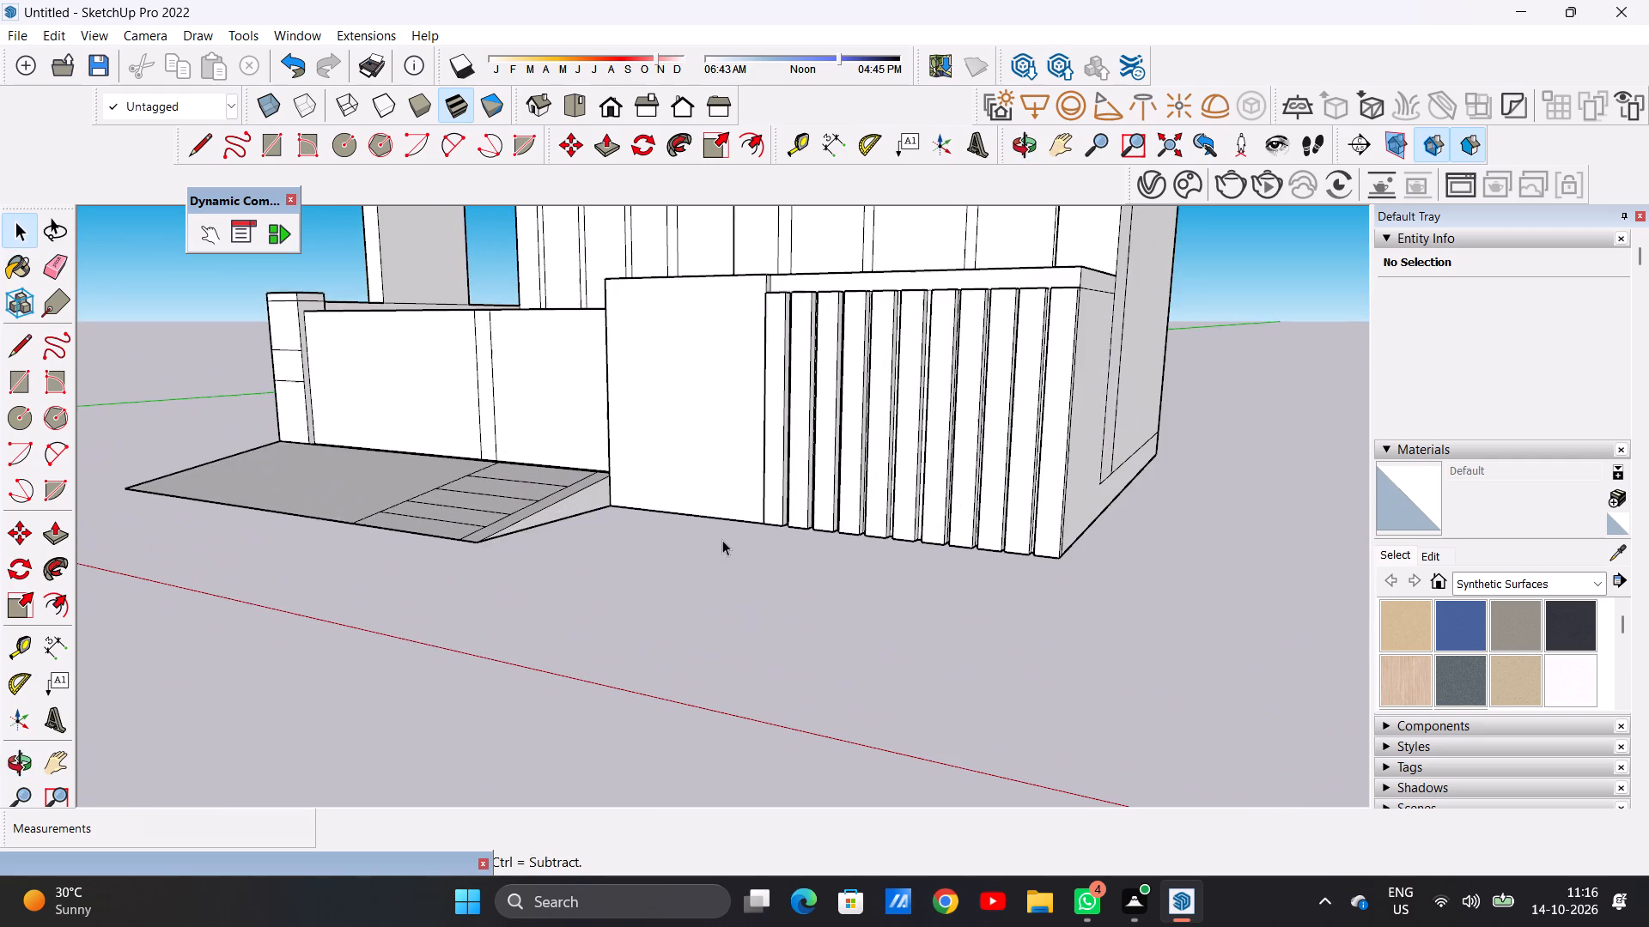
pyautogui.moveTo(669, 530); pyautogui.dragTo(675, 574, button='middle')
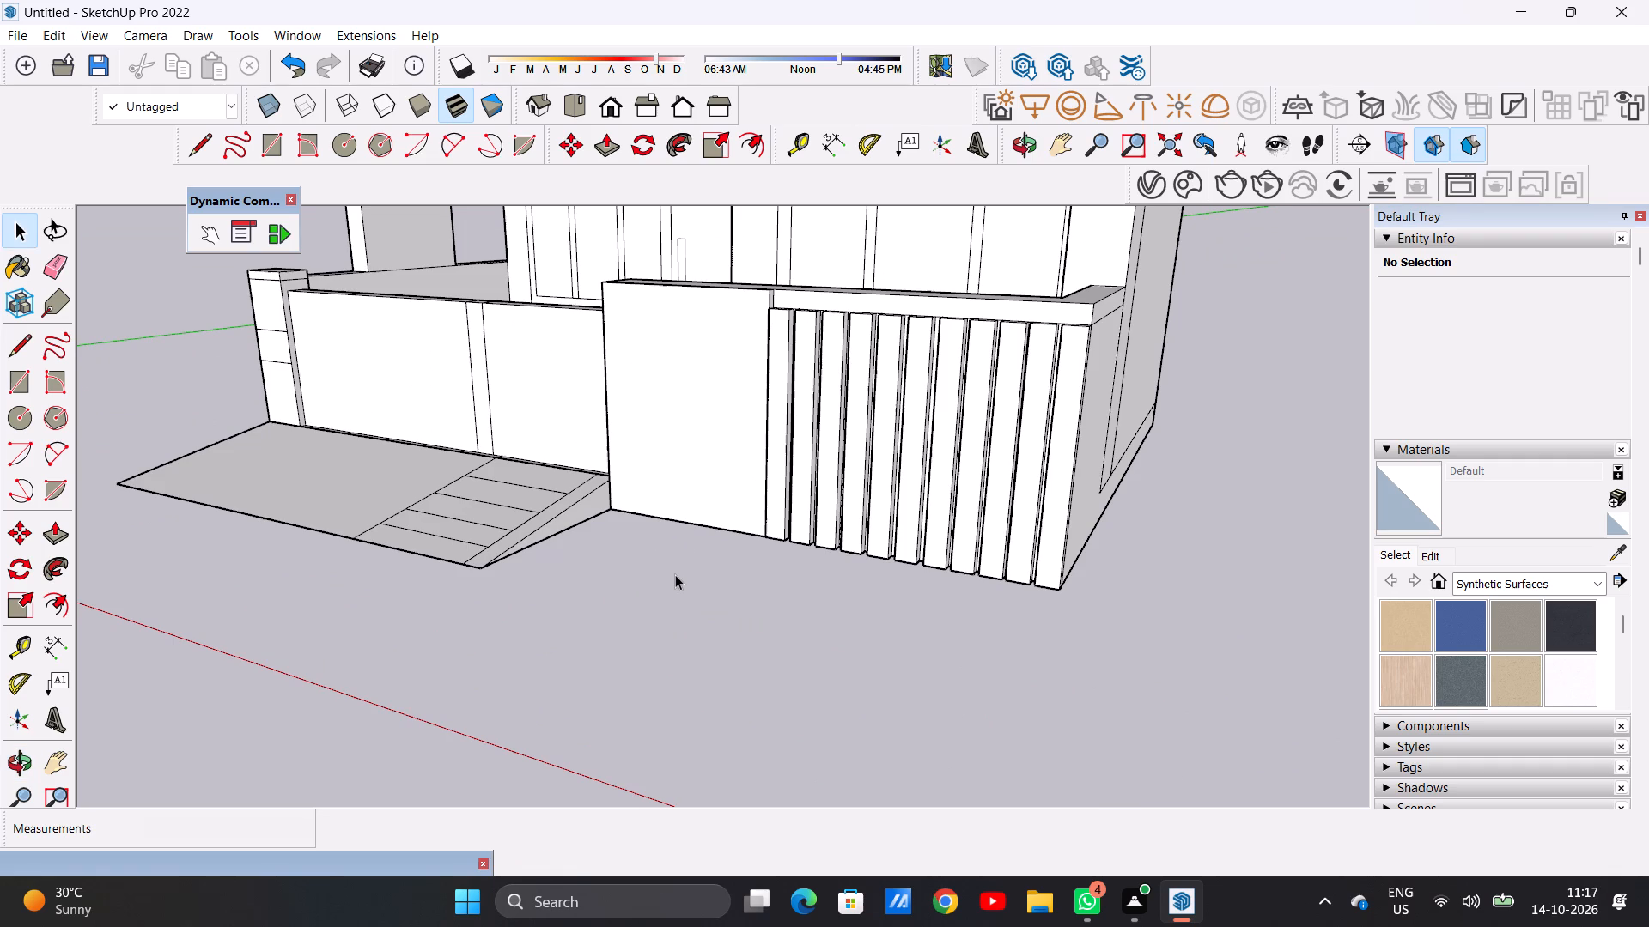
pyautogui.moveTo(551, 481); pyautogui.dragTo(575, 630, button='middle')
pyautogui.scroll(7, 593, 486)
pyautogui.scroll(-1, 591, 487)
pyautogui.scroll(9, 591, 487)
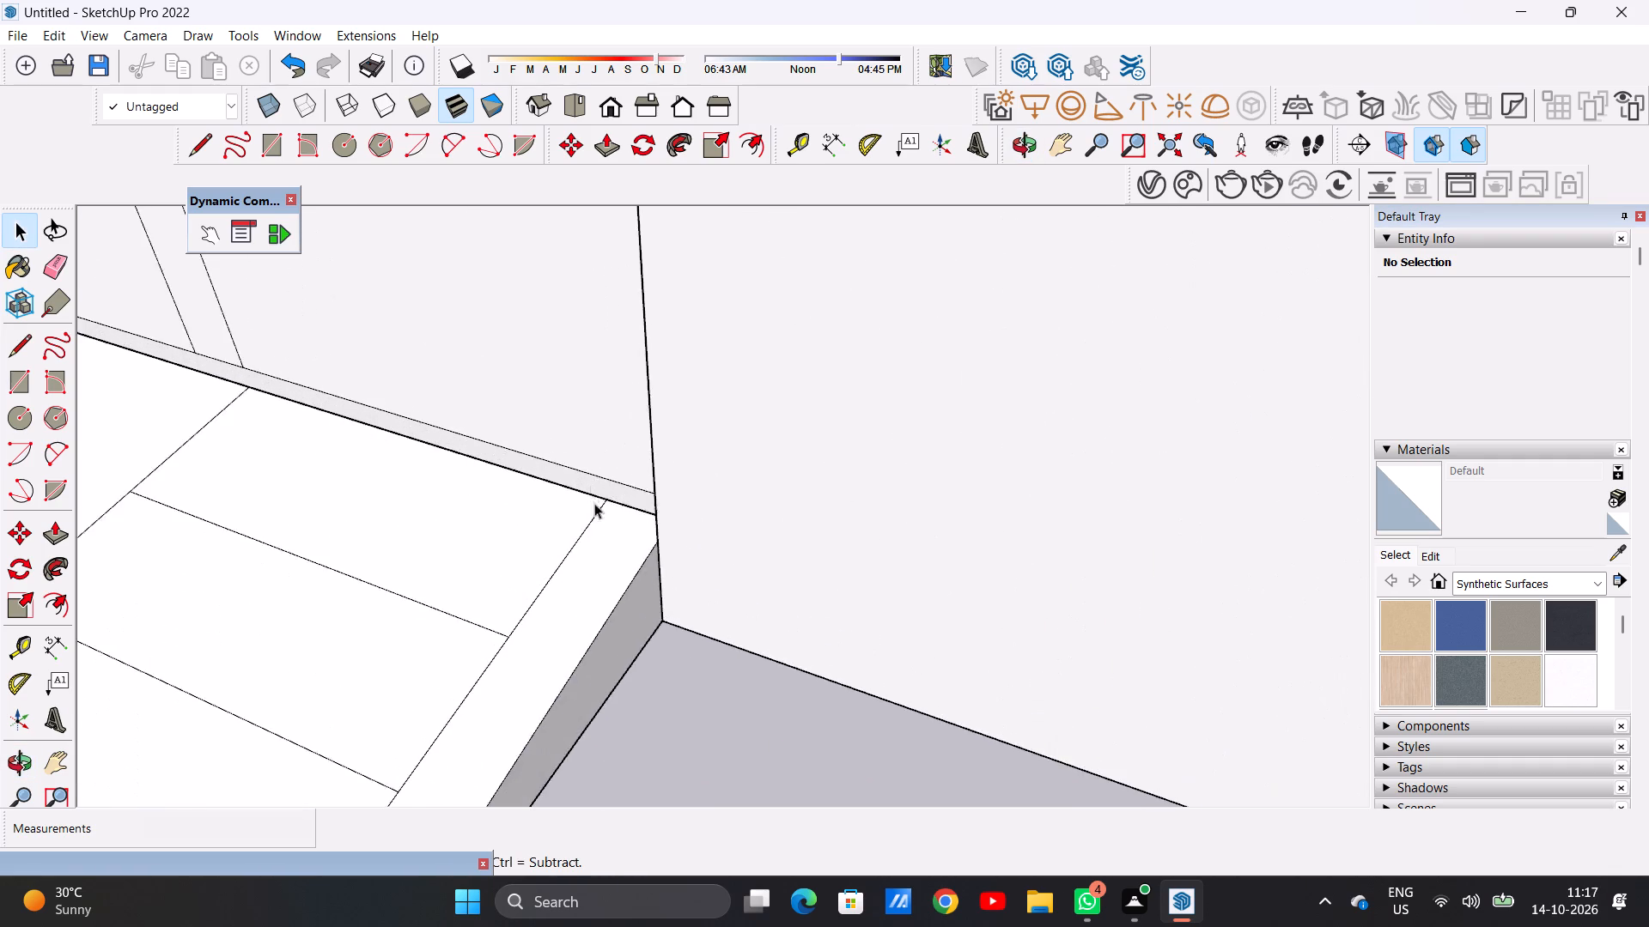
pyautogui.scroll(5, 594, 503)
pyautogui.moveTo(597, 526); pyautogui.dragTo(867, 601, button='middle')
pyautogui.scroll(8, 820, 530)
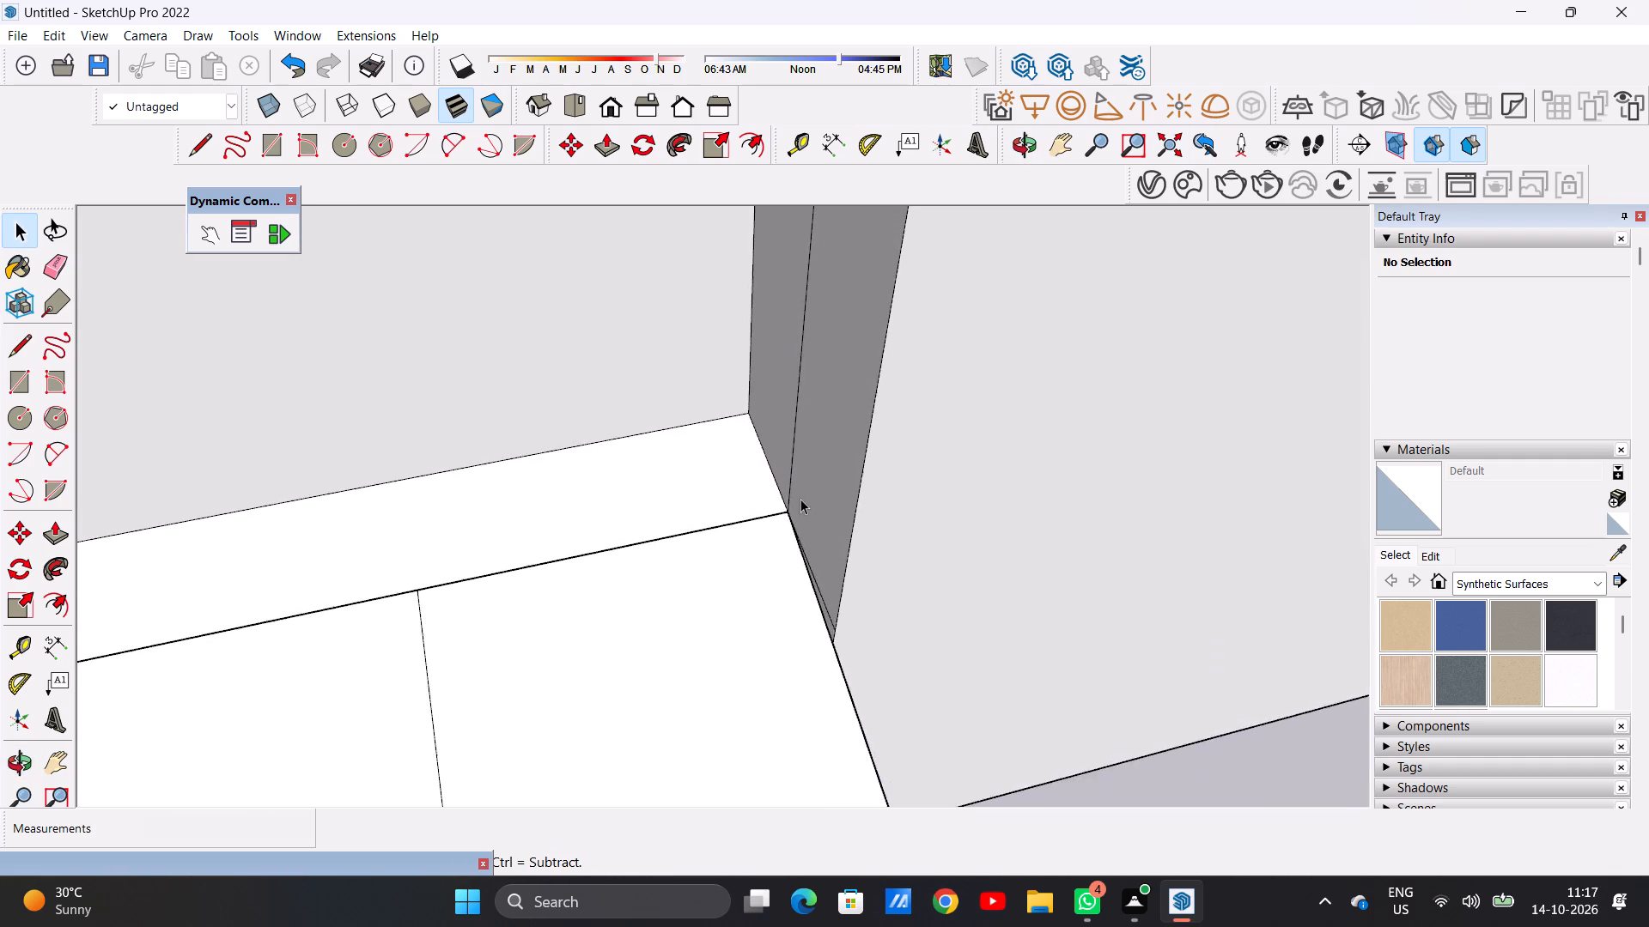
pyautogui.scroll(13, 800, 499)
pyautogui.scroll(-20, 738, 587)
pyautogui.scroll(-10, 738, 587)
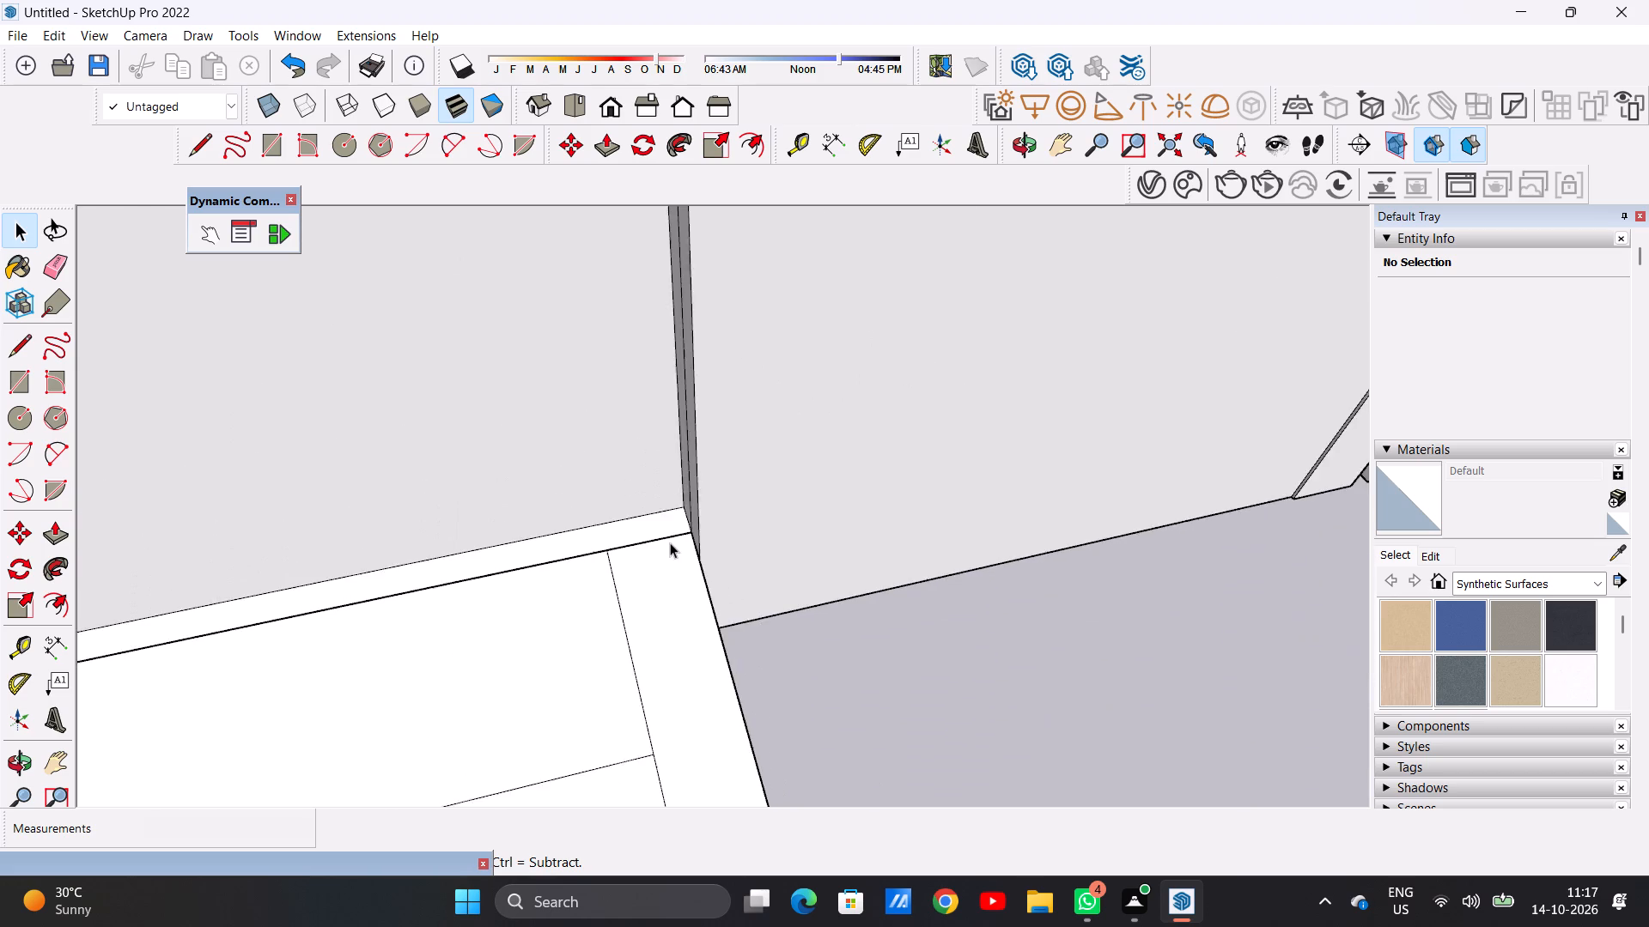
pyautogui.scroll(-19, 670, 542)
pyautogui.moveTo(929, 574); pyautogui.dragTo(545, 481, button='middle')
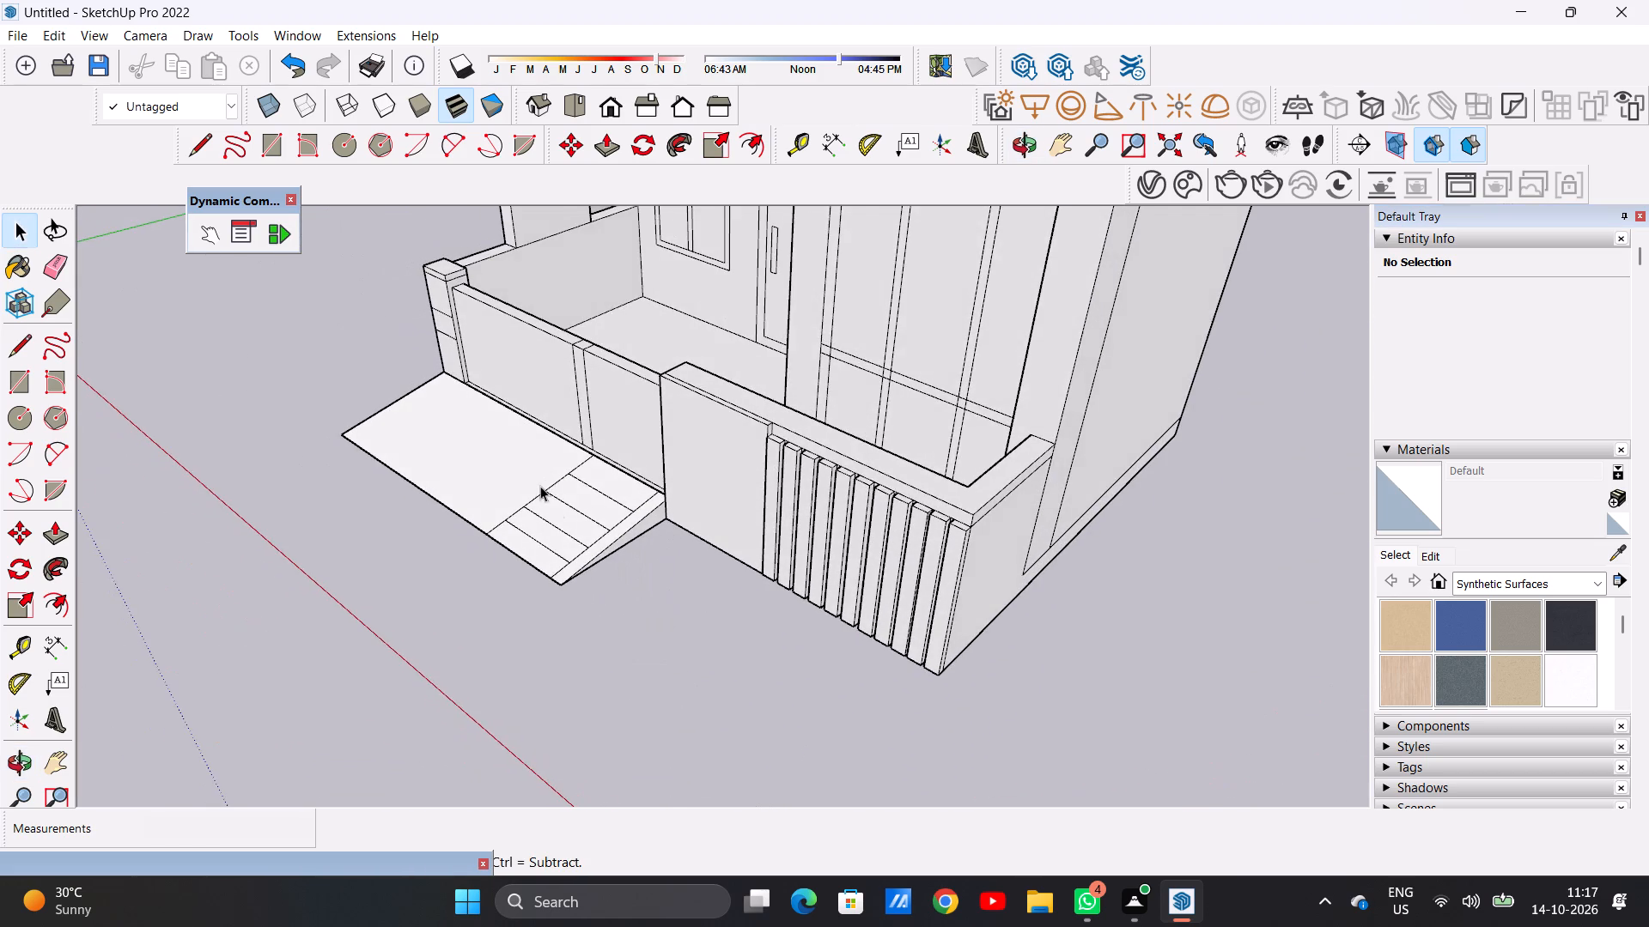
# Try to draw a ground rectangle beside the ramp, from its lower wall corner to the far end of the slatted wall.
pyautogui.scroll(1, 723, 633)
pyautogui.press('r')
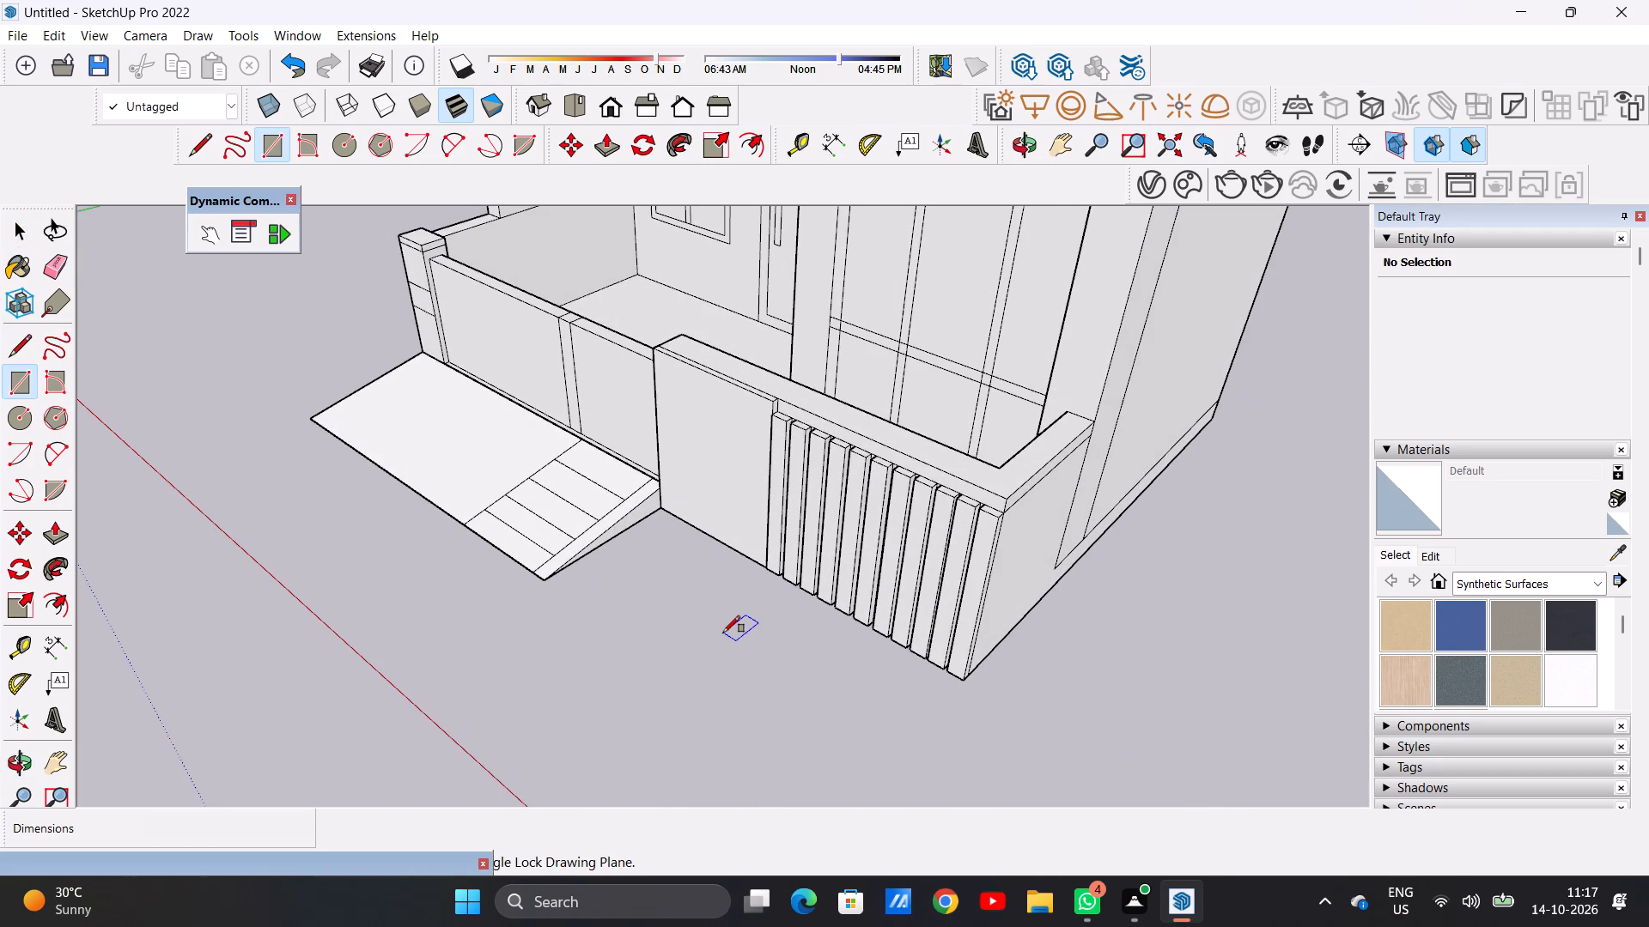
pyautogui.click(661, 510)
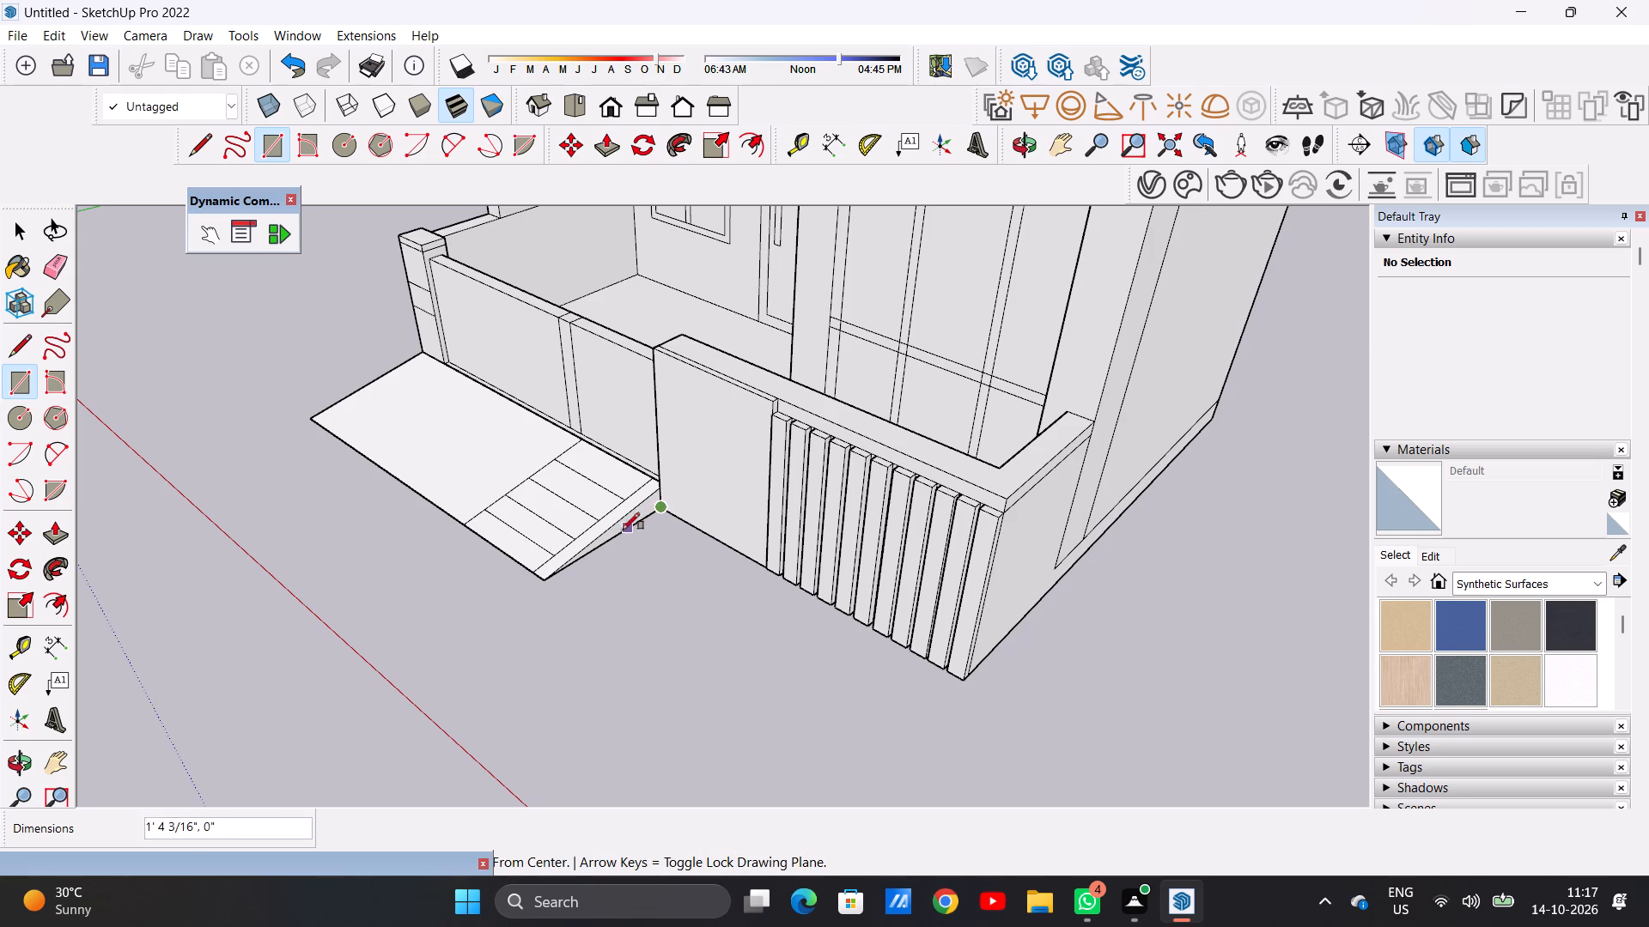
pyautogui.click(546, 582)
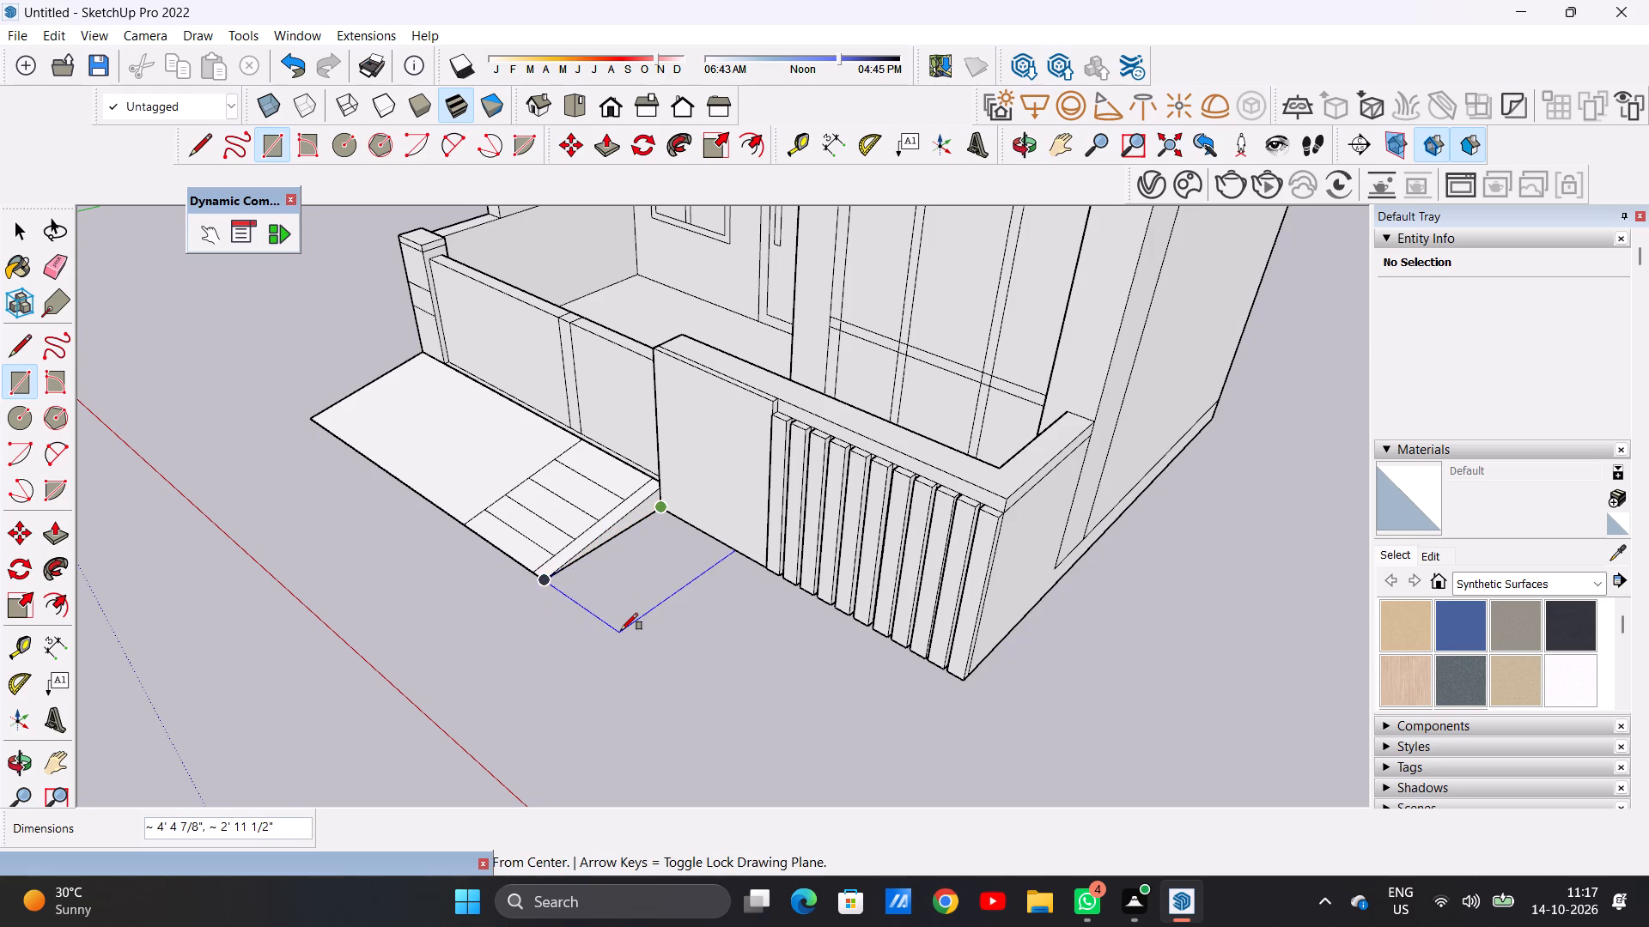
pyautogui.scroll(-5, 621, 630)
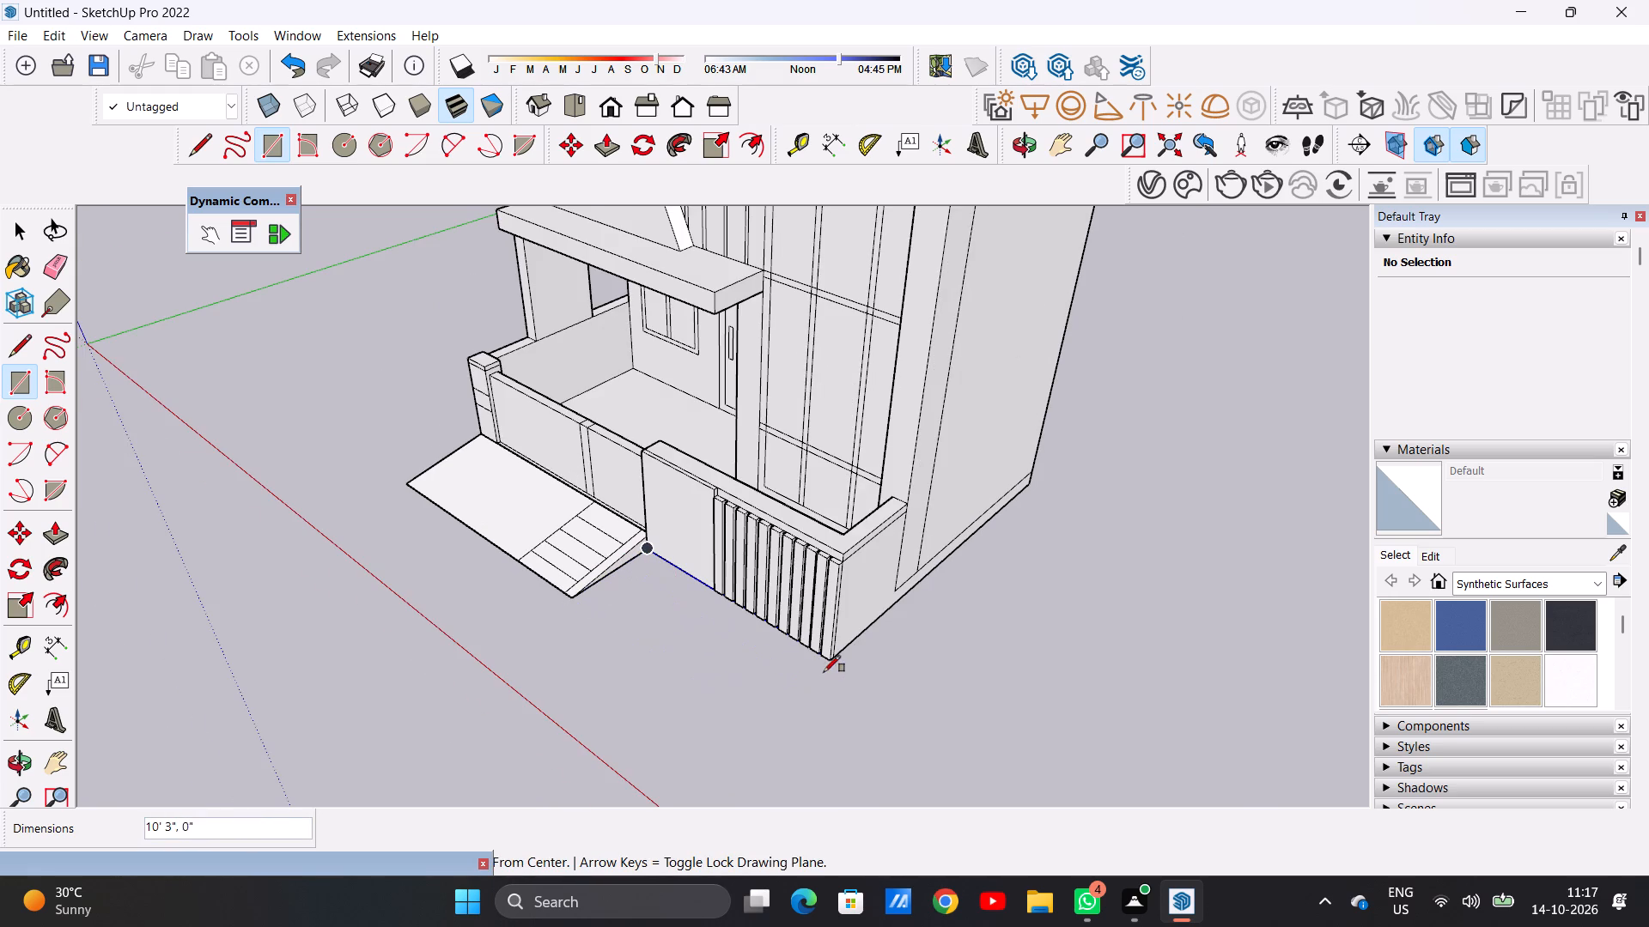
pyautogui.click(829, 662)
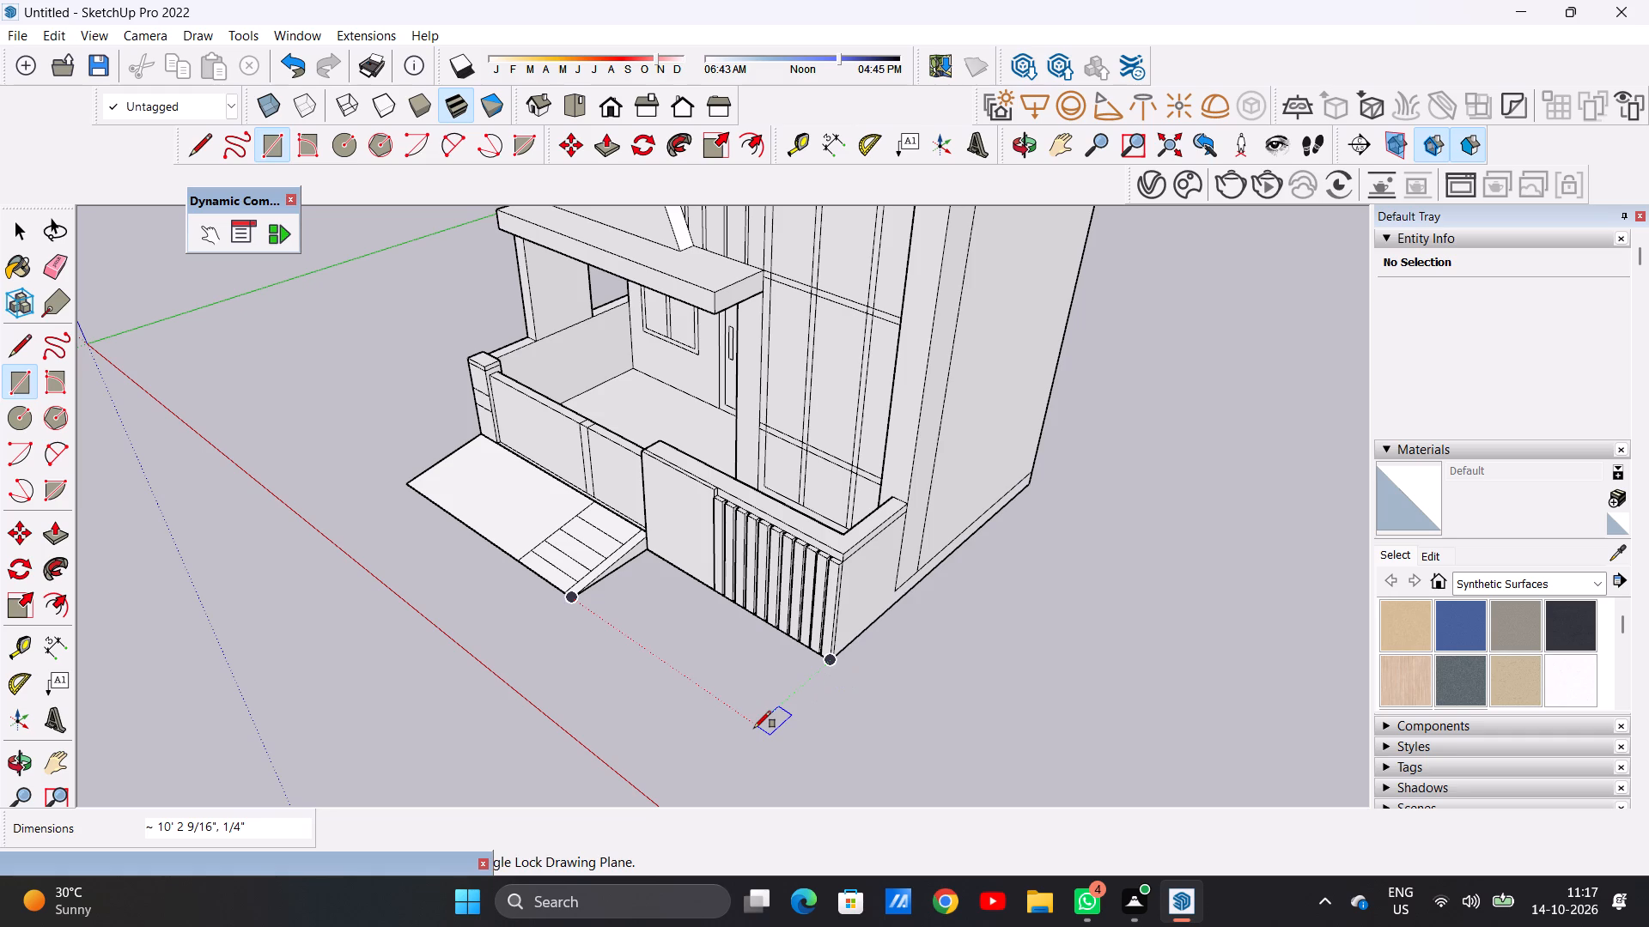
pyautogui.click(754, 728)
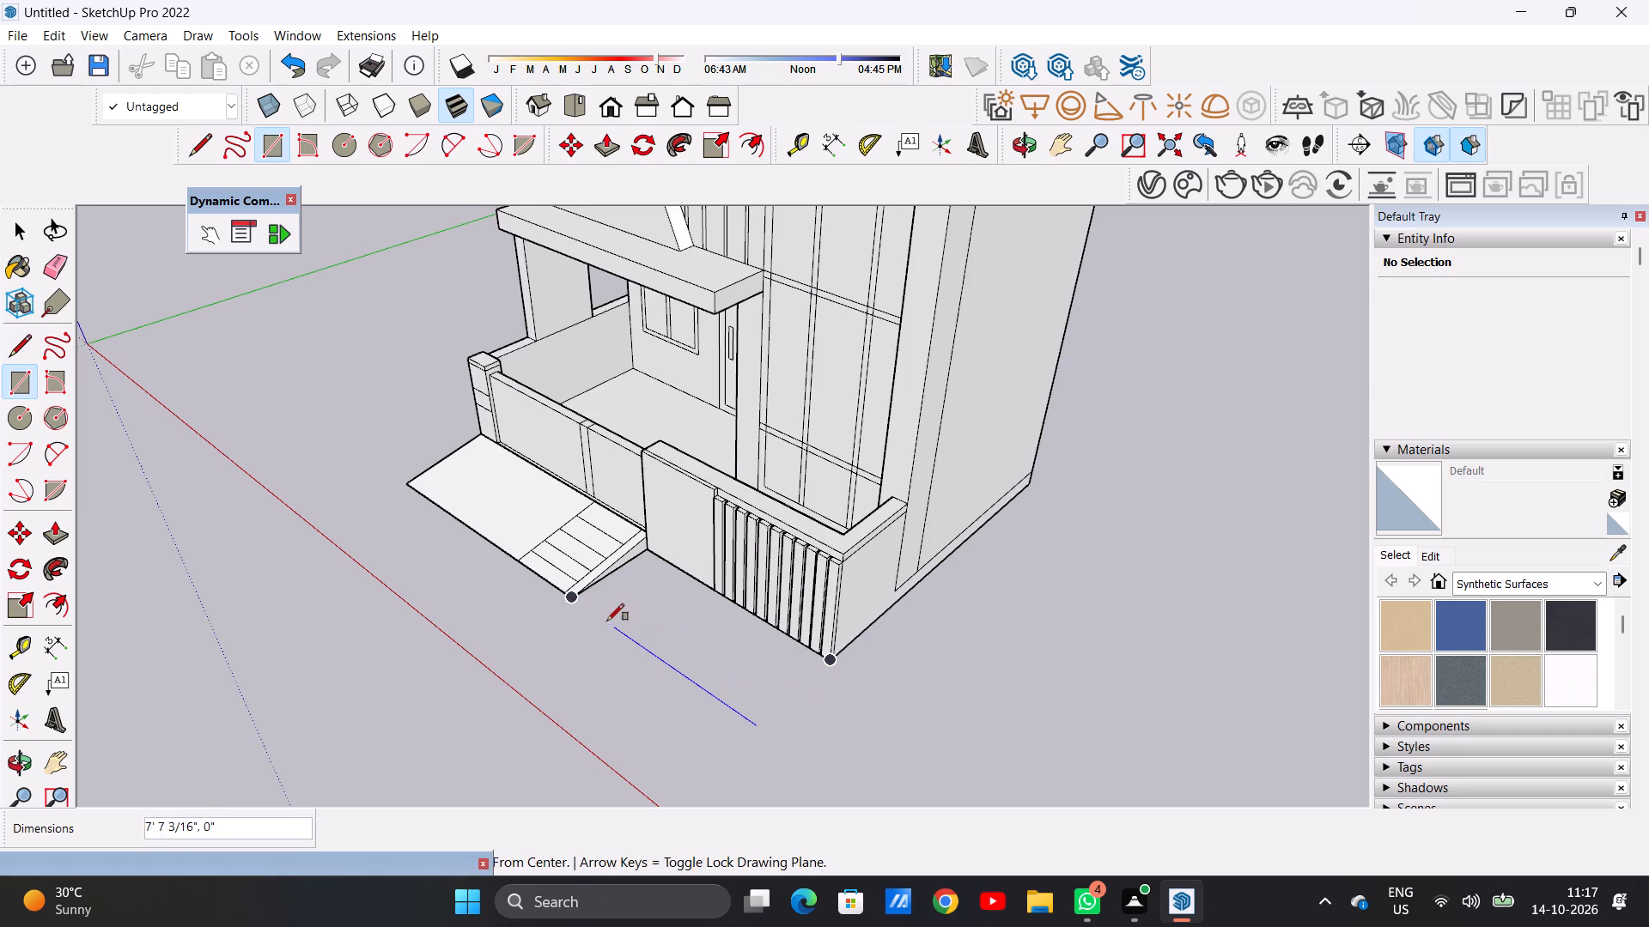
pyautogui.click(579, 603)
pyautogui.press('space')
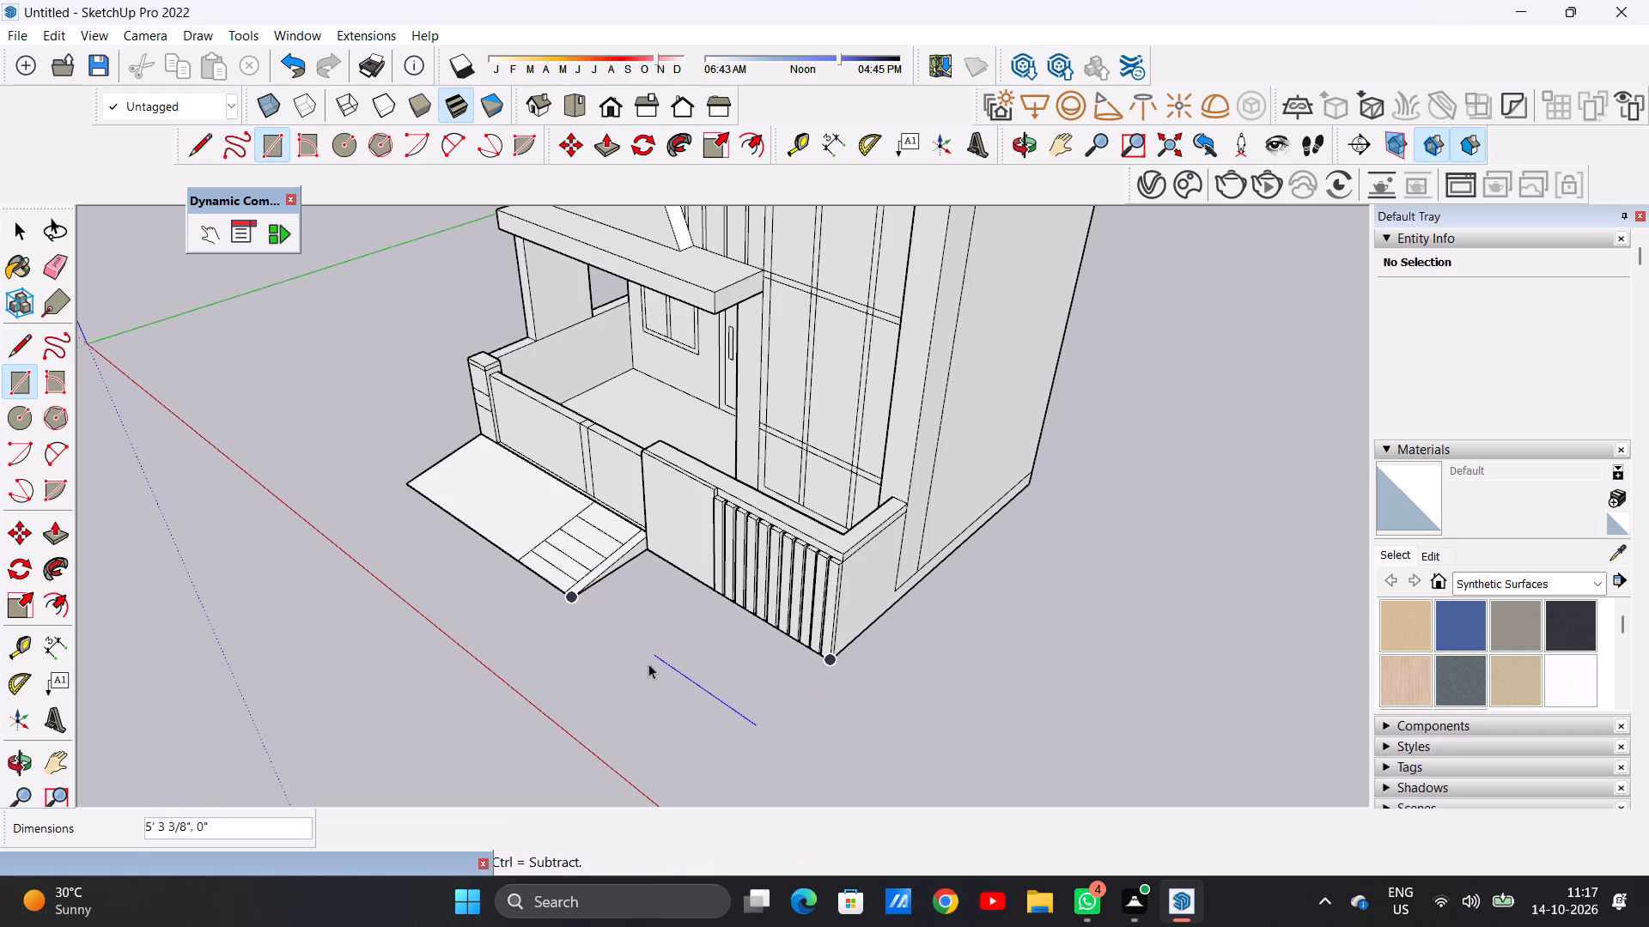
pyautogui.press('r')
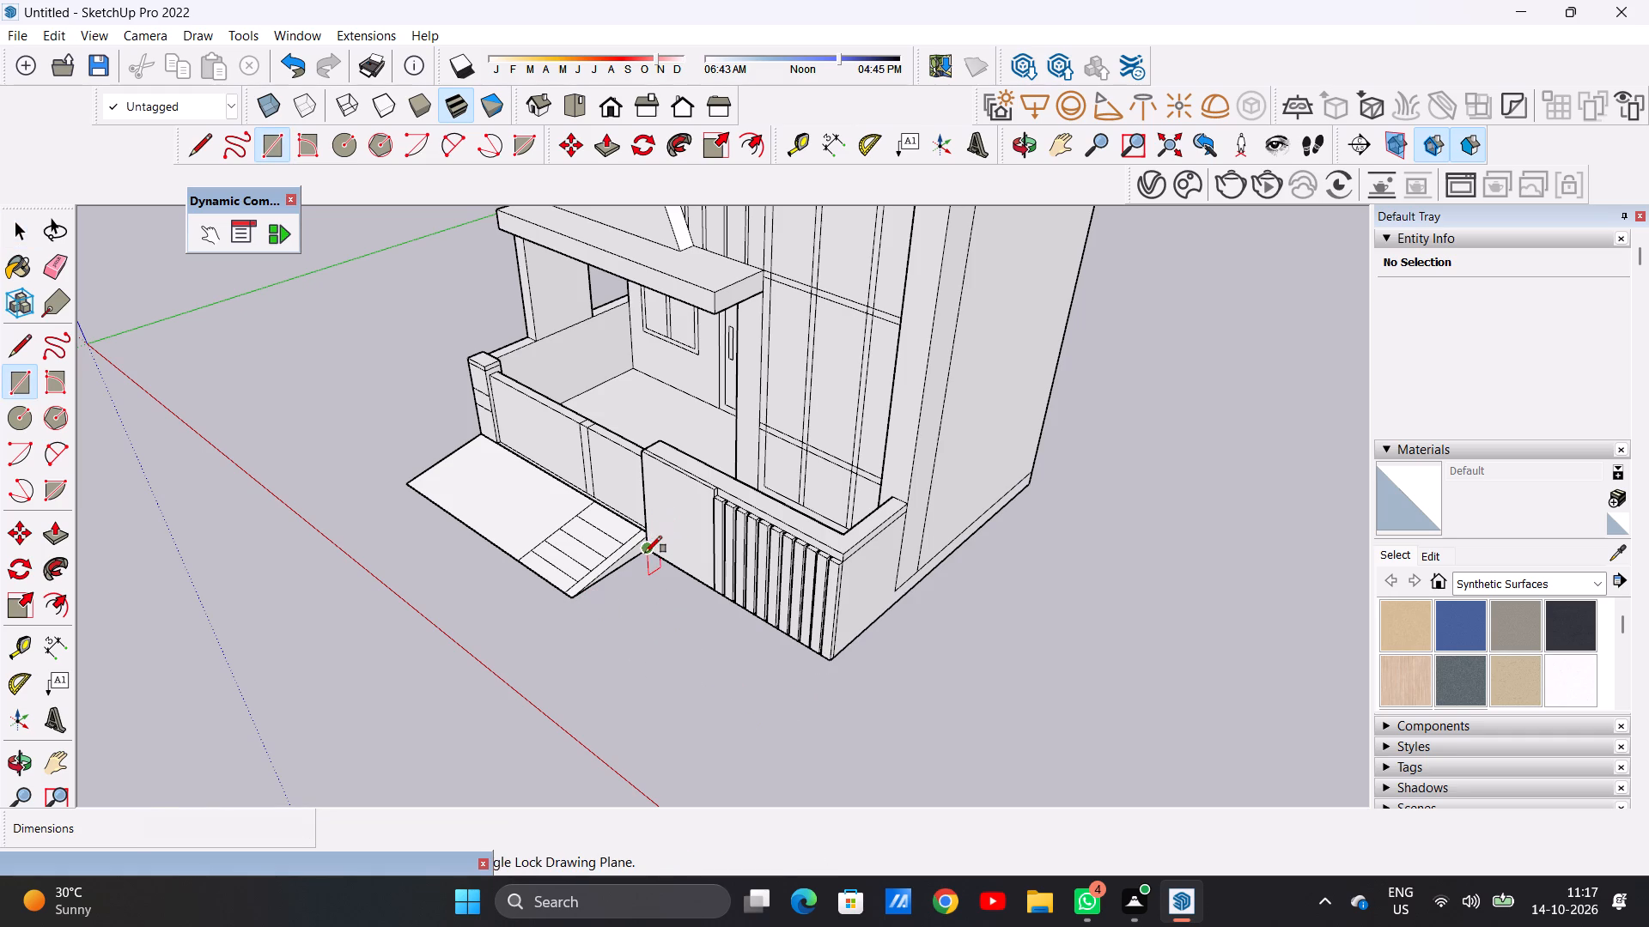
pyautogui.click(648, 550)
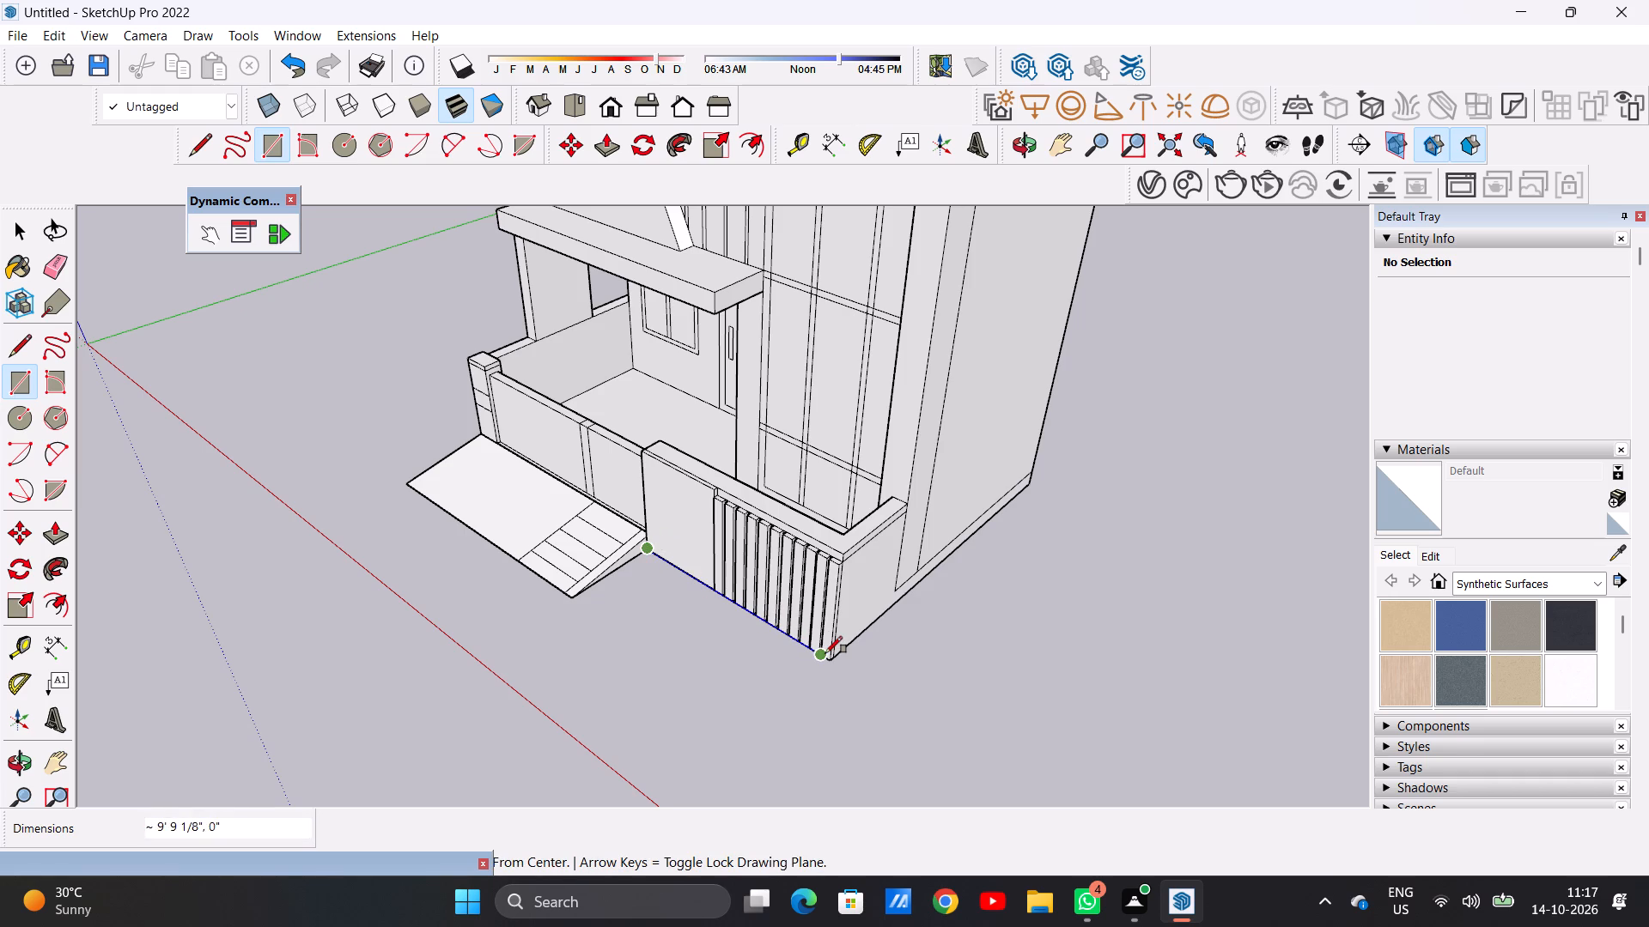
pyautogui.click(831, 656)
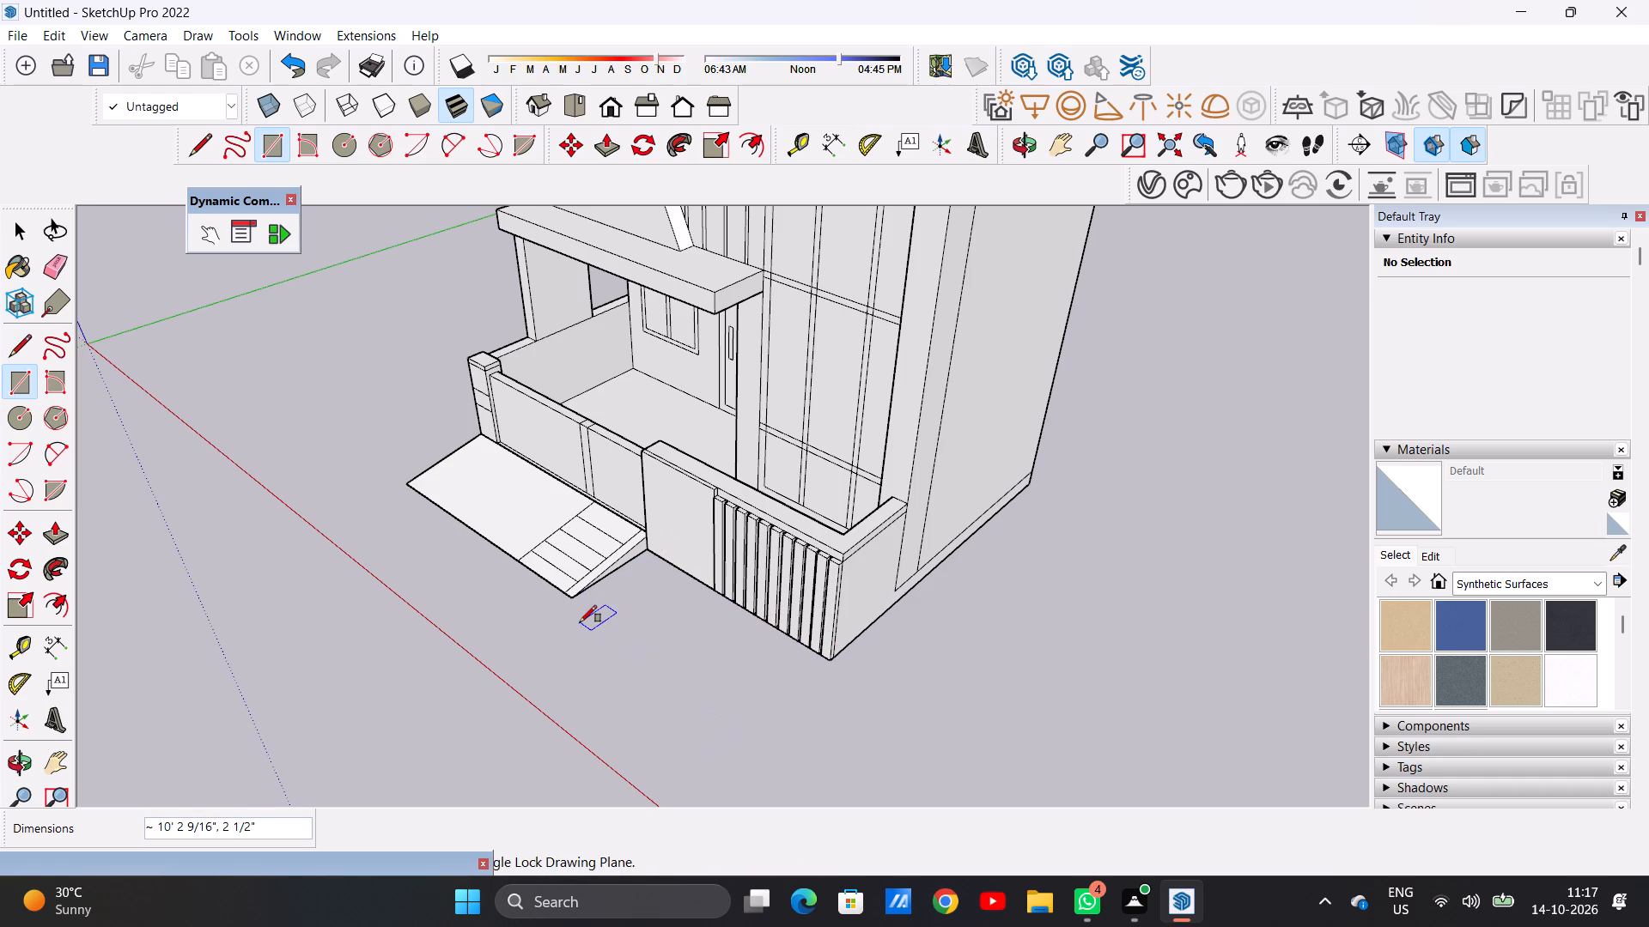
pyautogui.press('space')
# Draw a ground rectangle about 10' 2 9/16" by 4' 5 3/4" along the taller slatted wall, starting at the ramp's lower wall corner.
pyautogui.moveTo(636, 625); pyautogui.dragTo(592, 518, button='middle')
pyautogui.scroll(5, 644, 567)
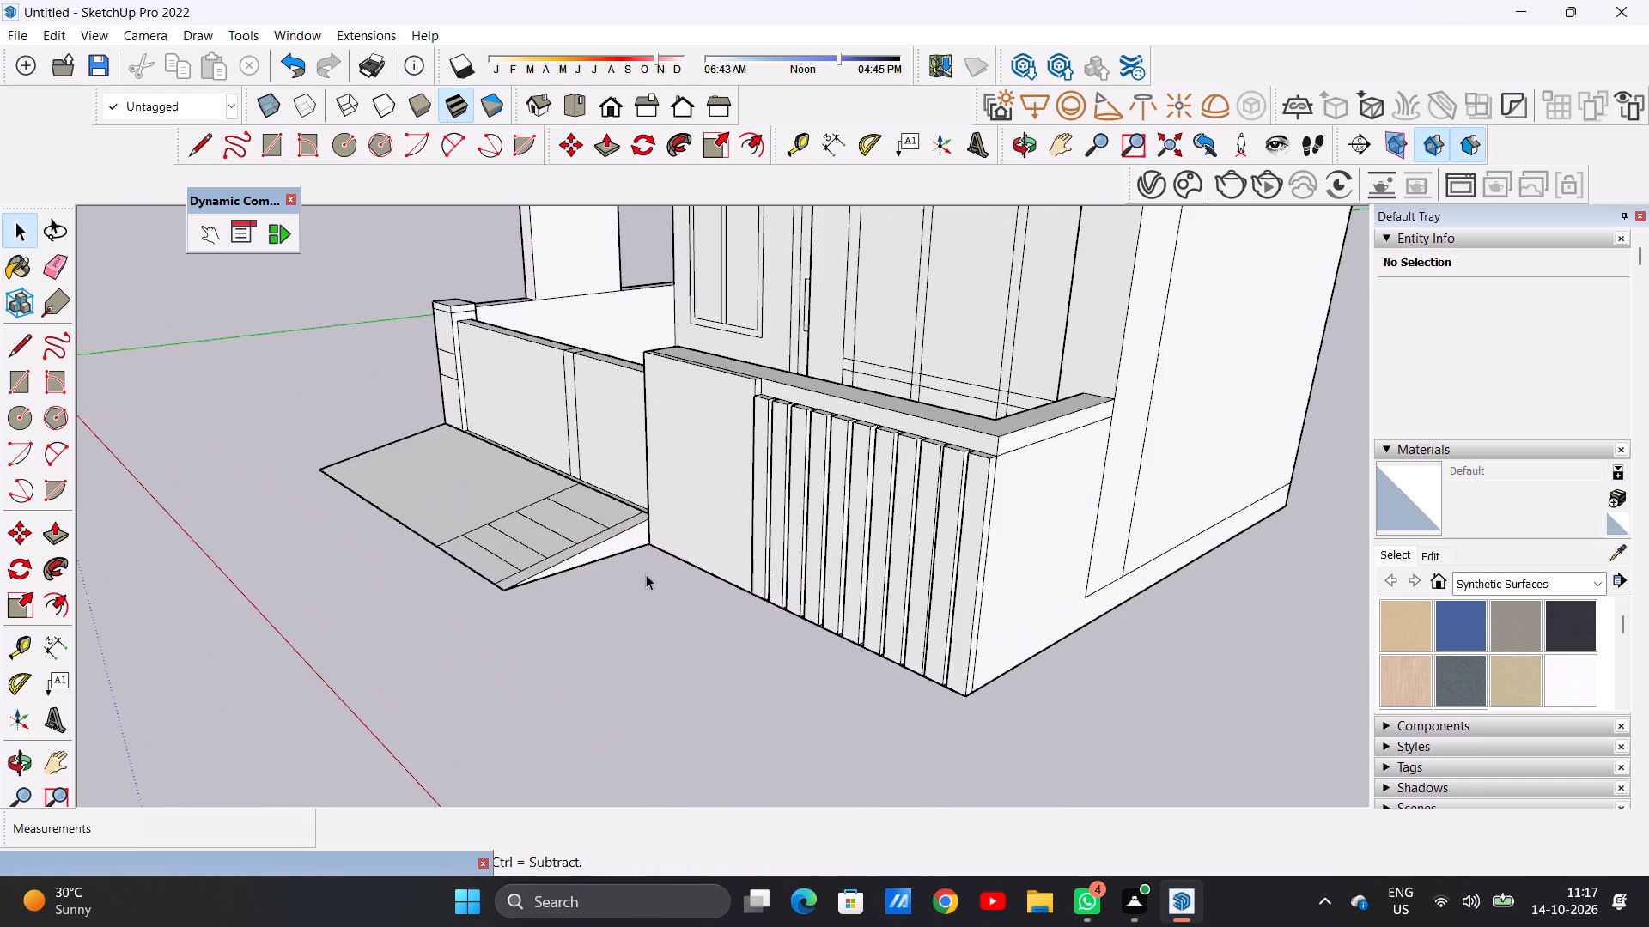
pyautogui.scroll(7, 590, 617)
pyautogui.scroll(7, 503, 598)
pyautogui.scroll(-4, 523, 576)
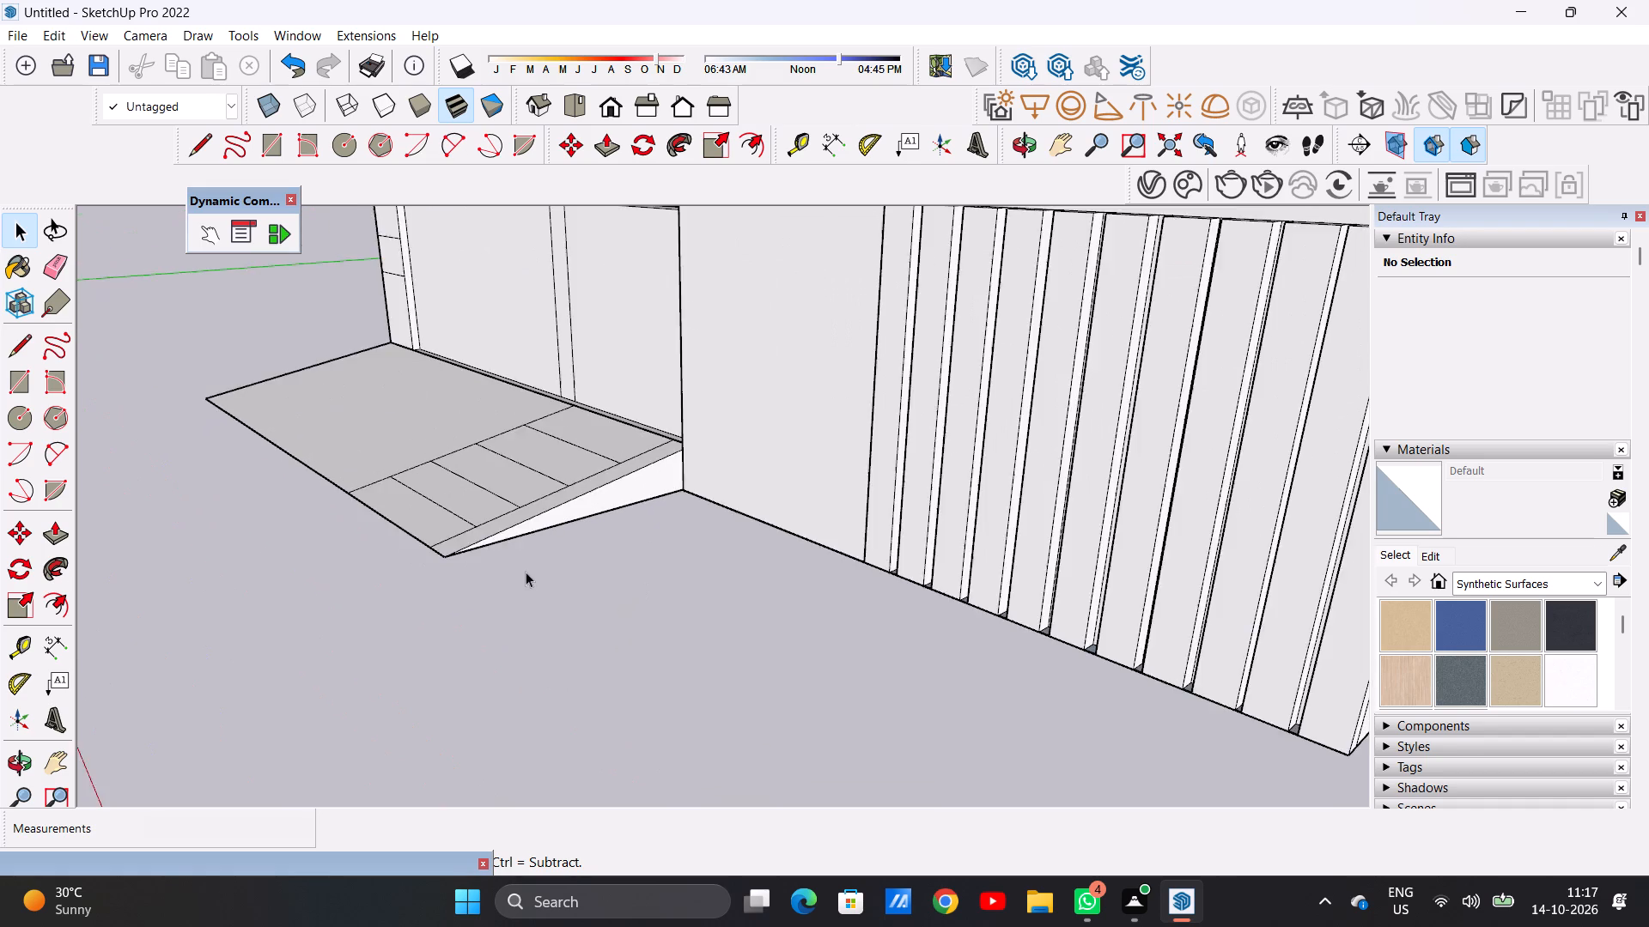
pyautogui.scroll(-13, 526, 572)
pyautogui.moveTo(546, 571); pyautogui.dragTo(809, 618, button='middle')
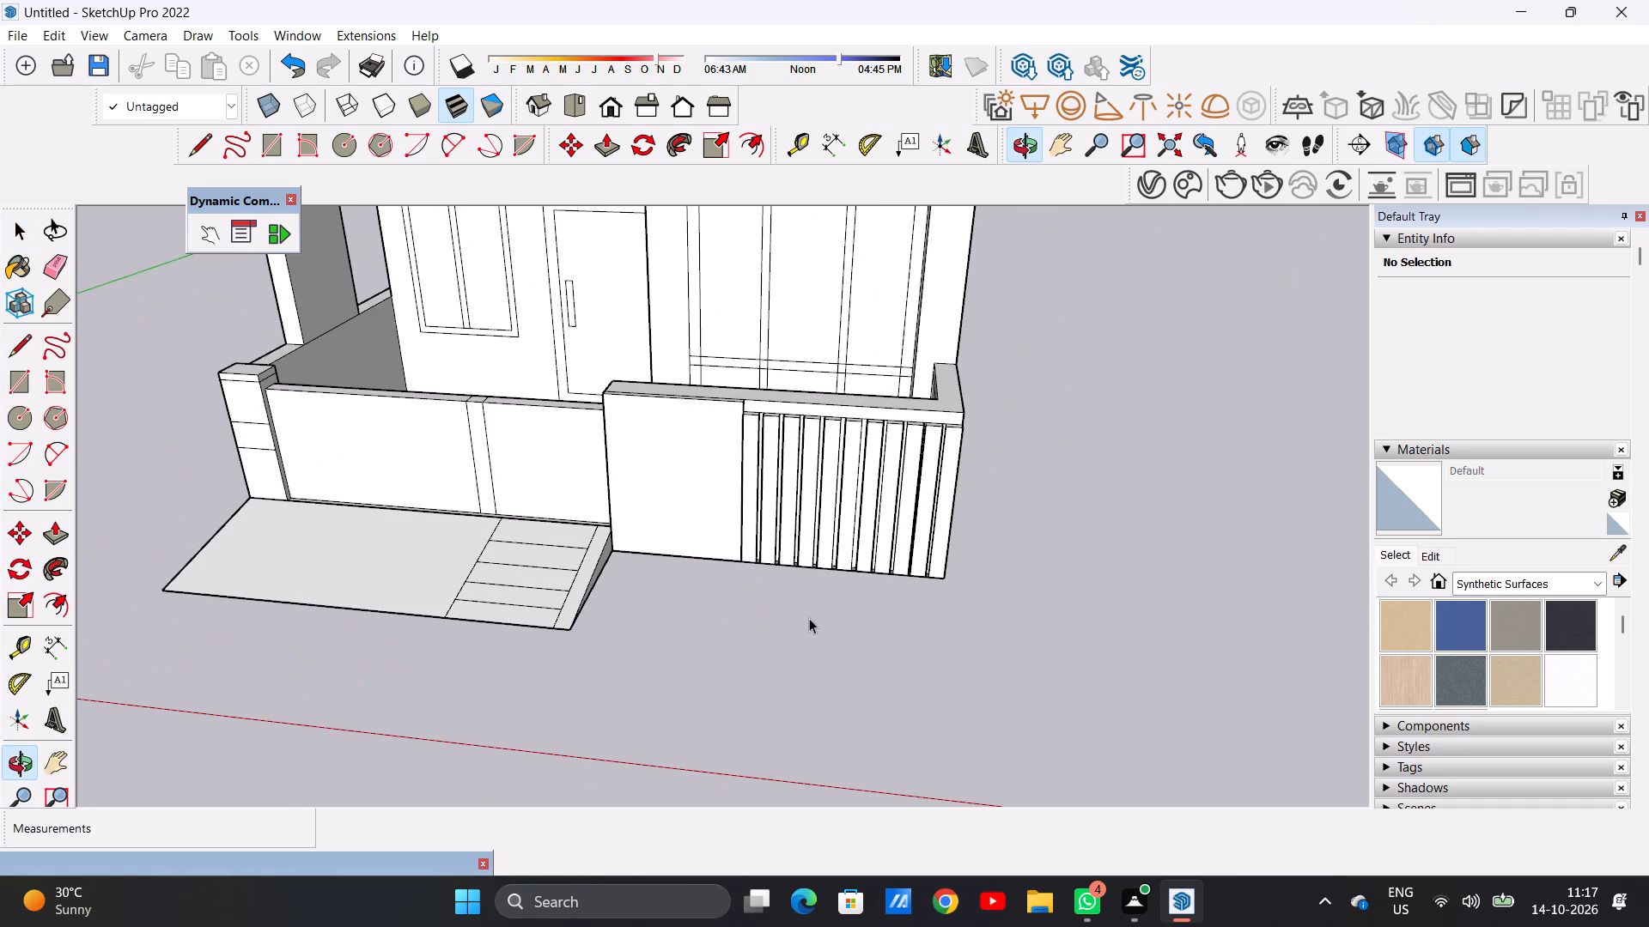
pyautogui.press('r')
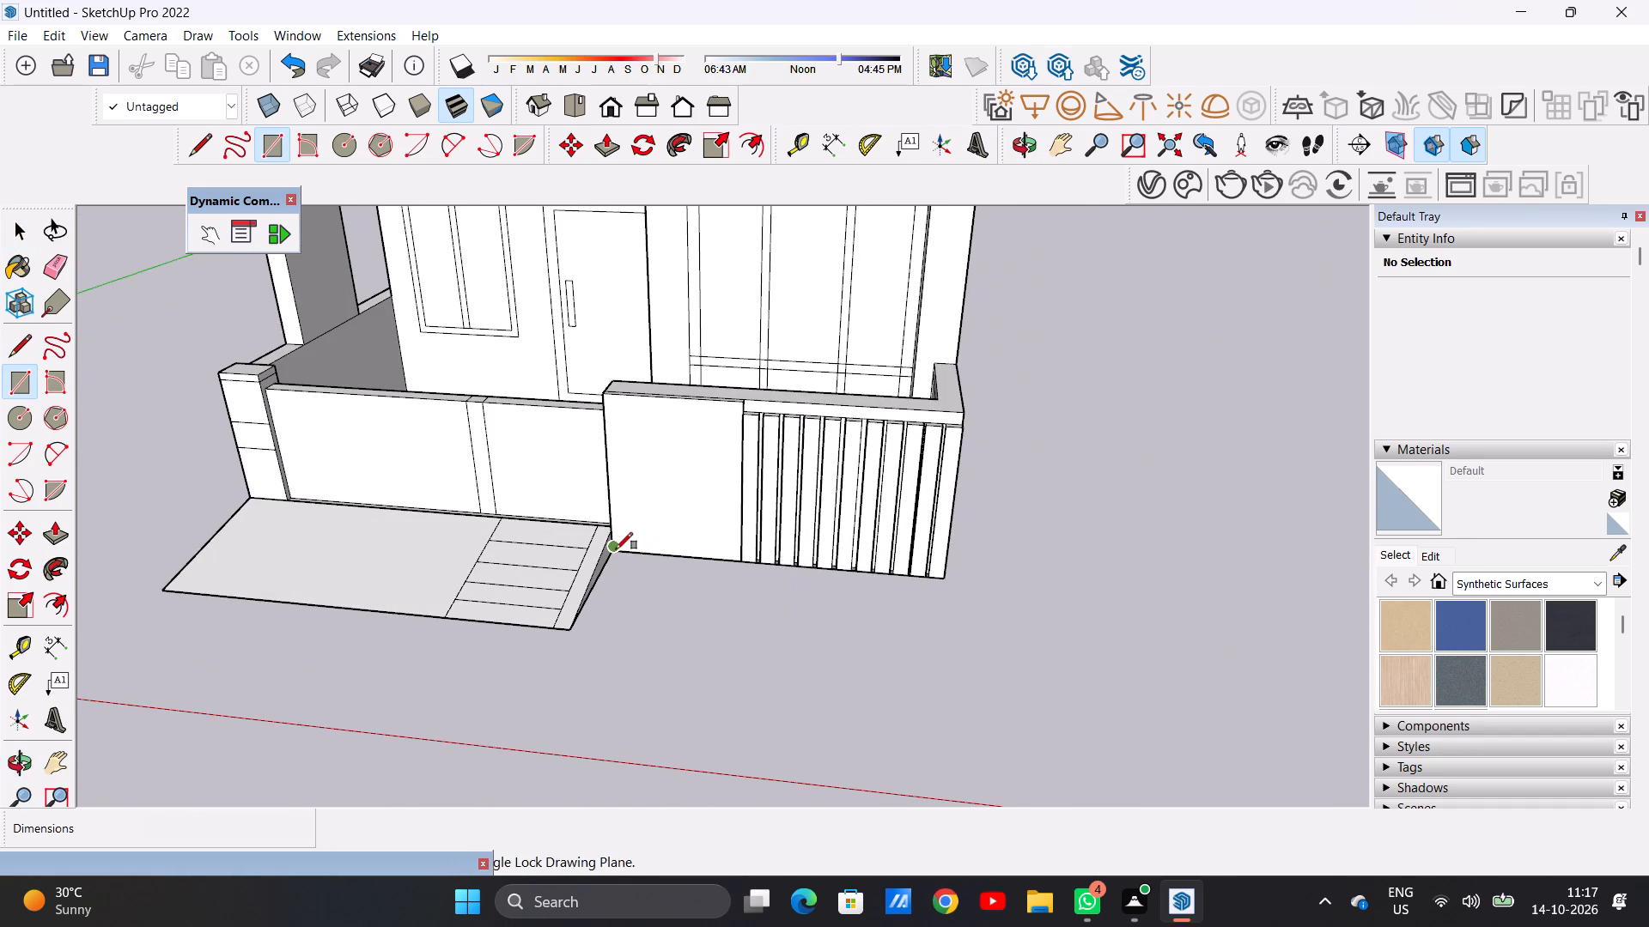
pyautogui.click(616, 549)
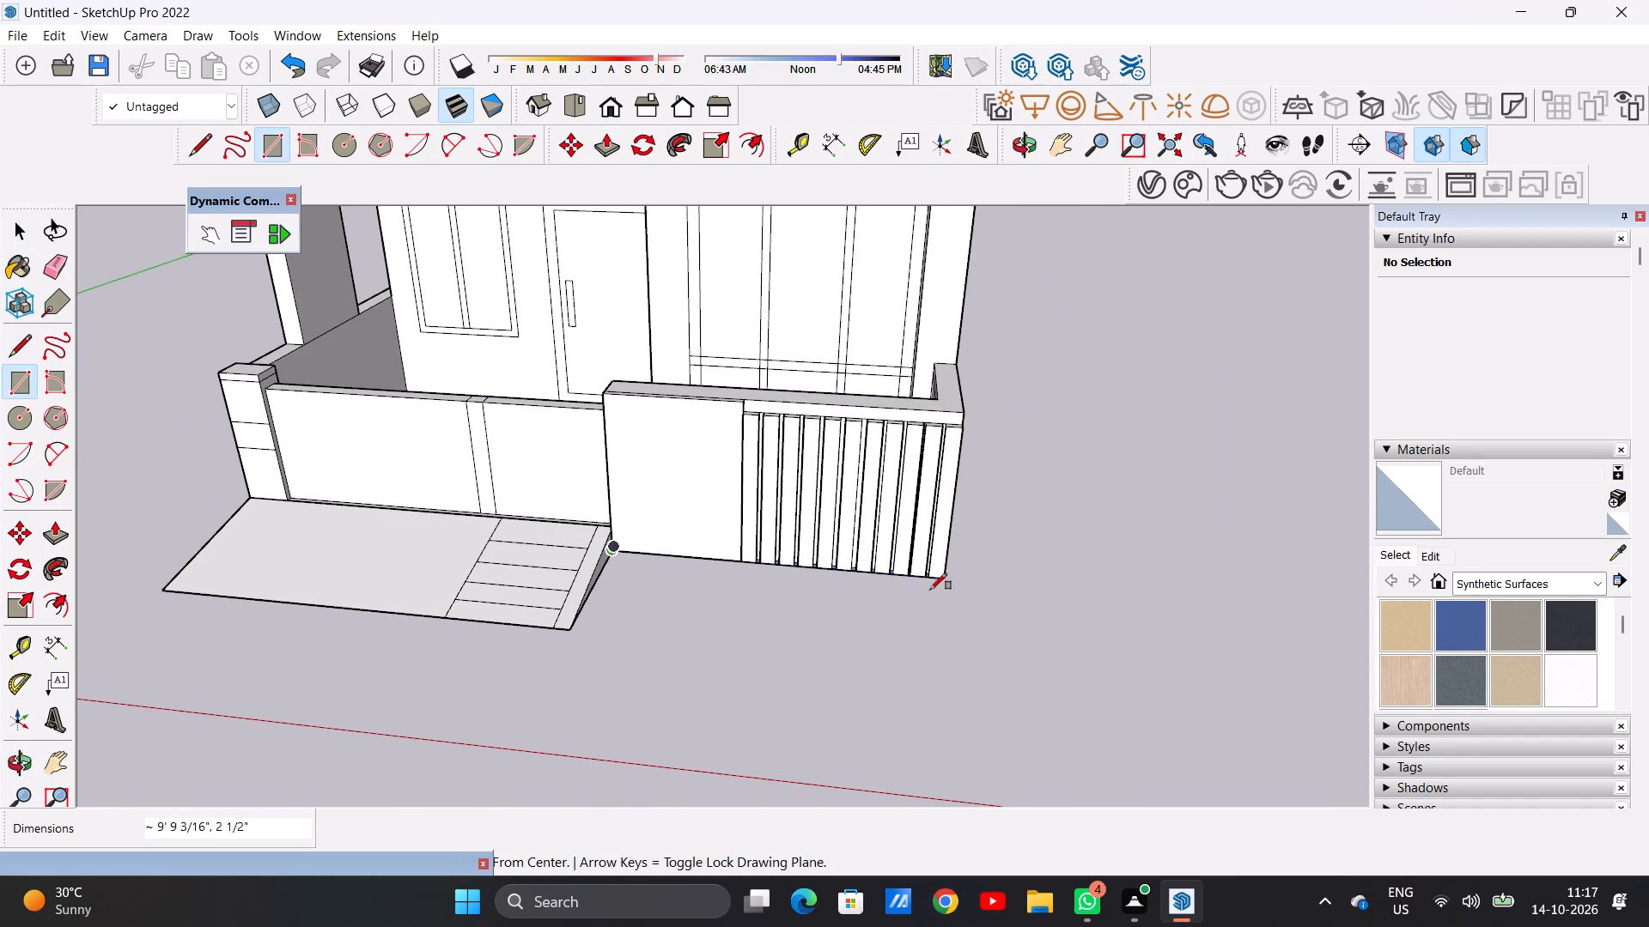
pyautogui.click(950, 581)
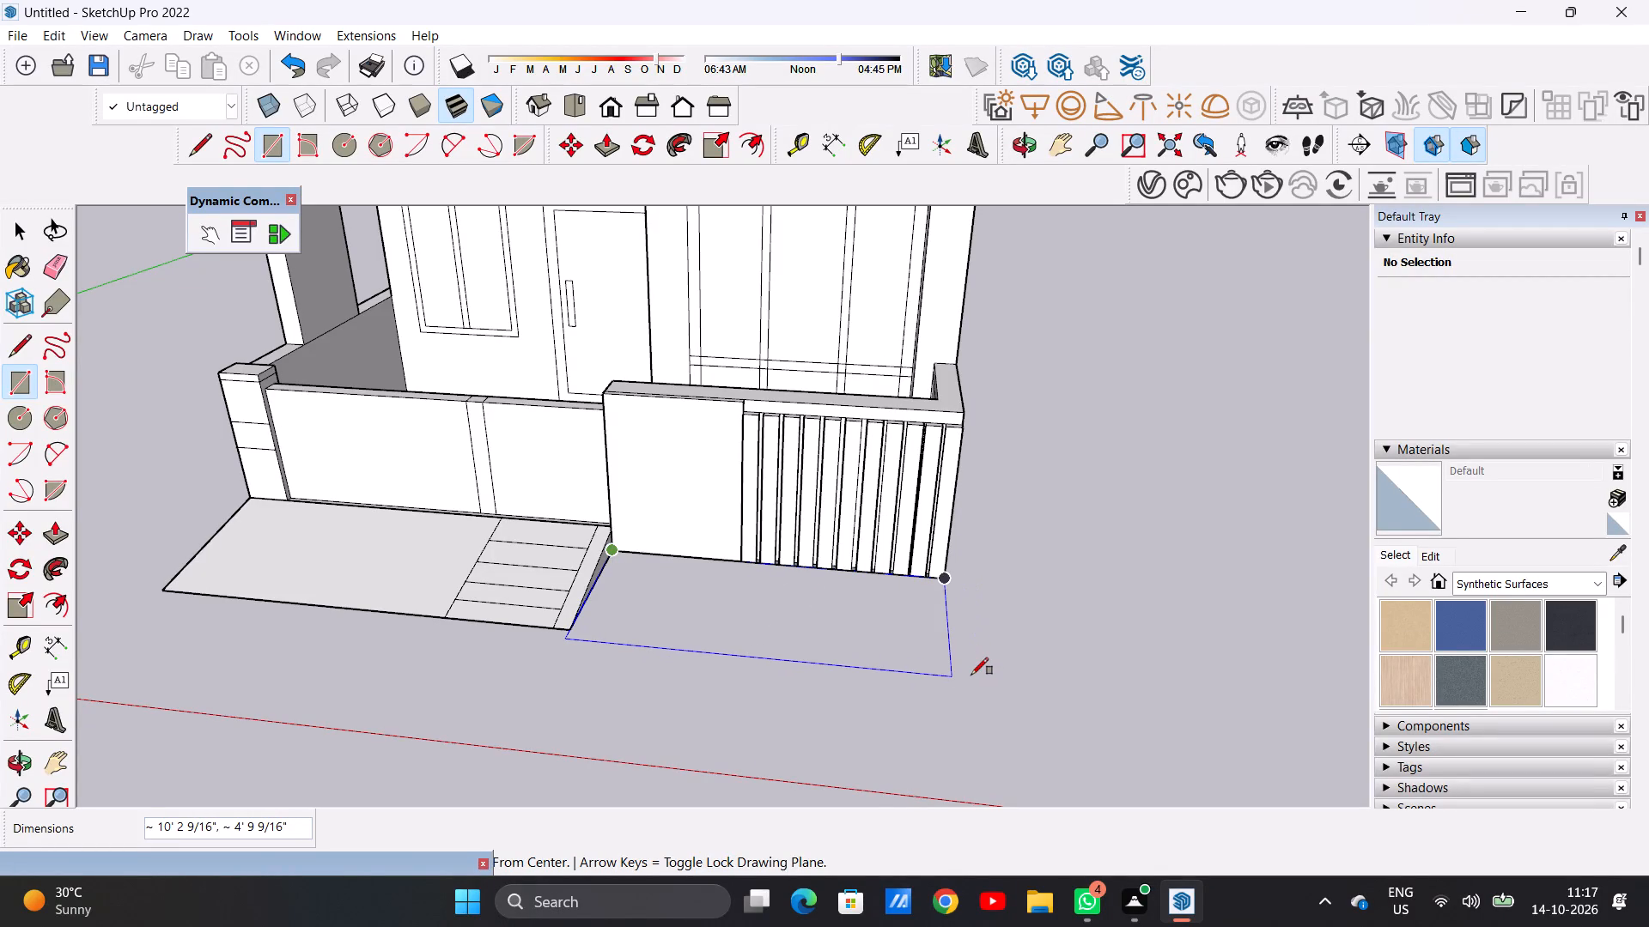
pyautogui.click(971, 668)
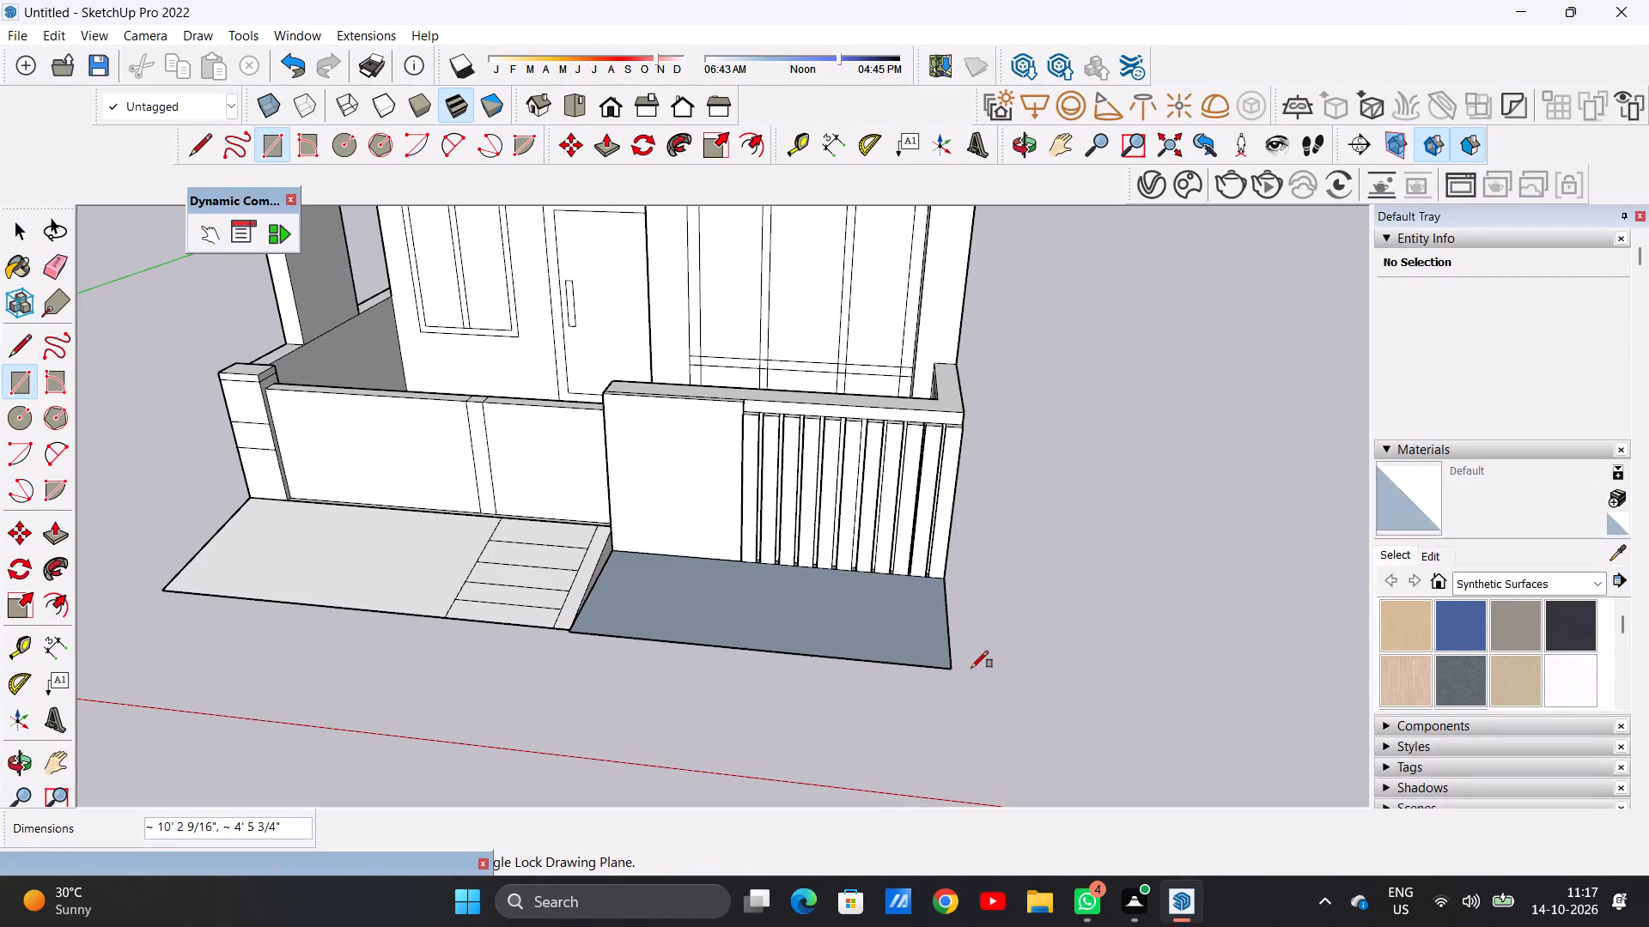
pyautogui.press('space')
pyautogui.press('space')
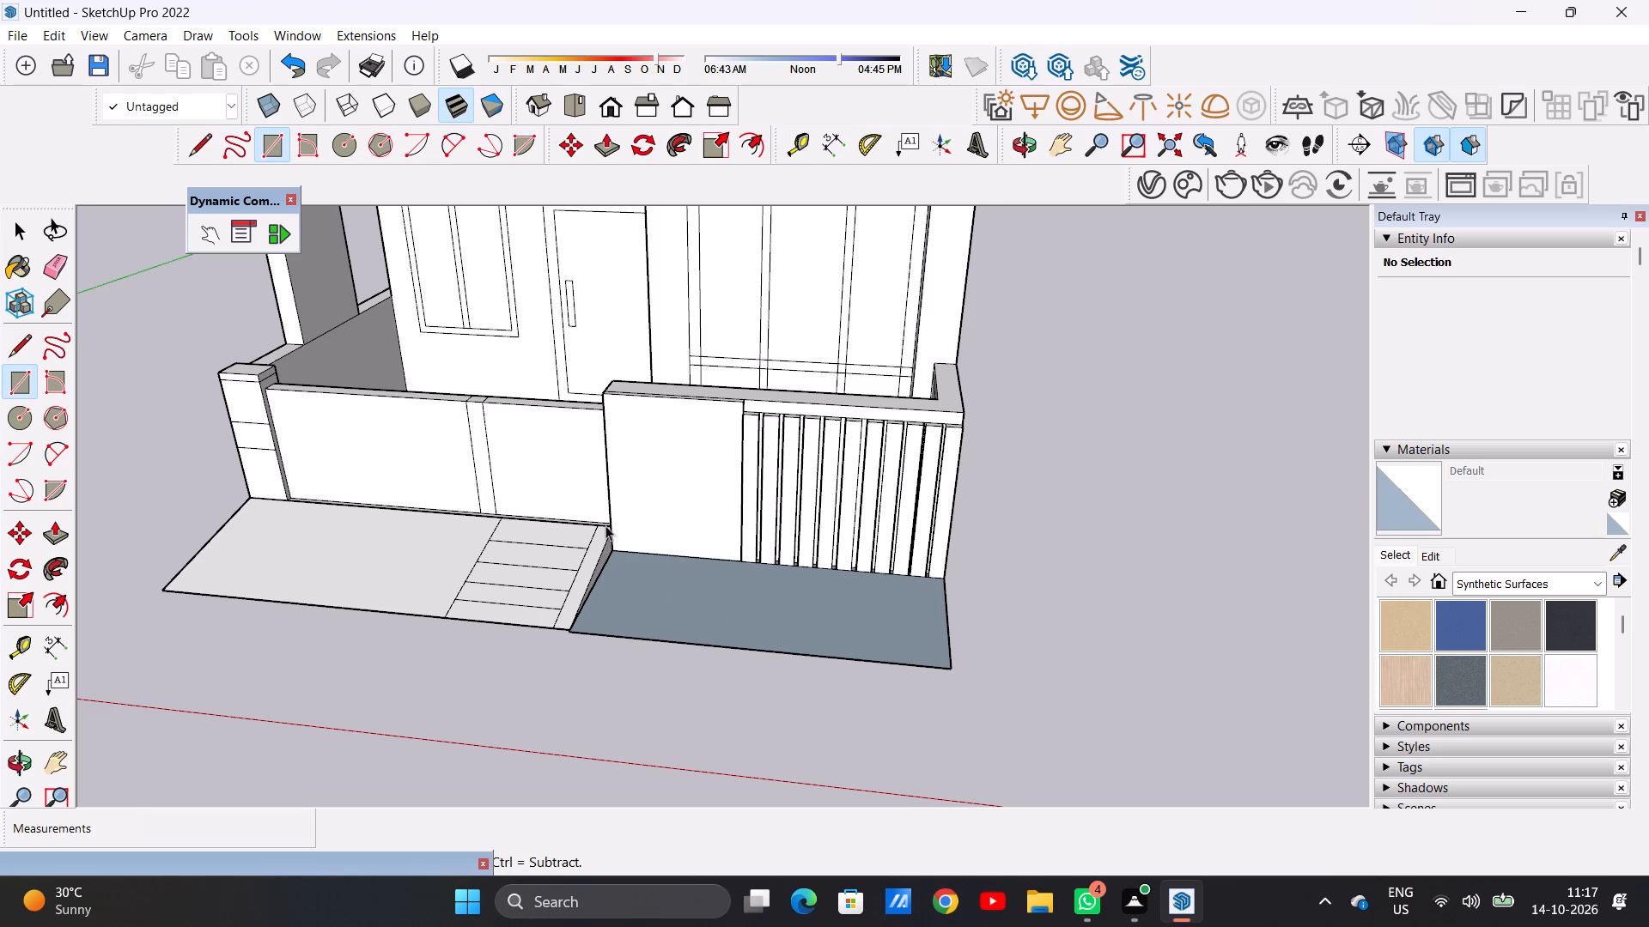
# Examine from below and from the side how the ground rectangle meets the slatted wall's base and the ramp.
pyautogui.scroll(-4, 642, 530)
pyautogui.moveTo(831, 597); pyautogui.dragTo(508, 227, button='middle')
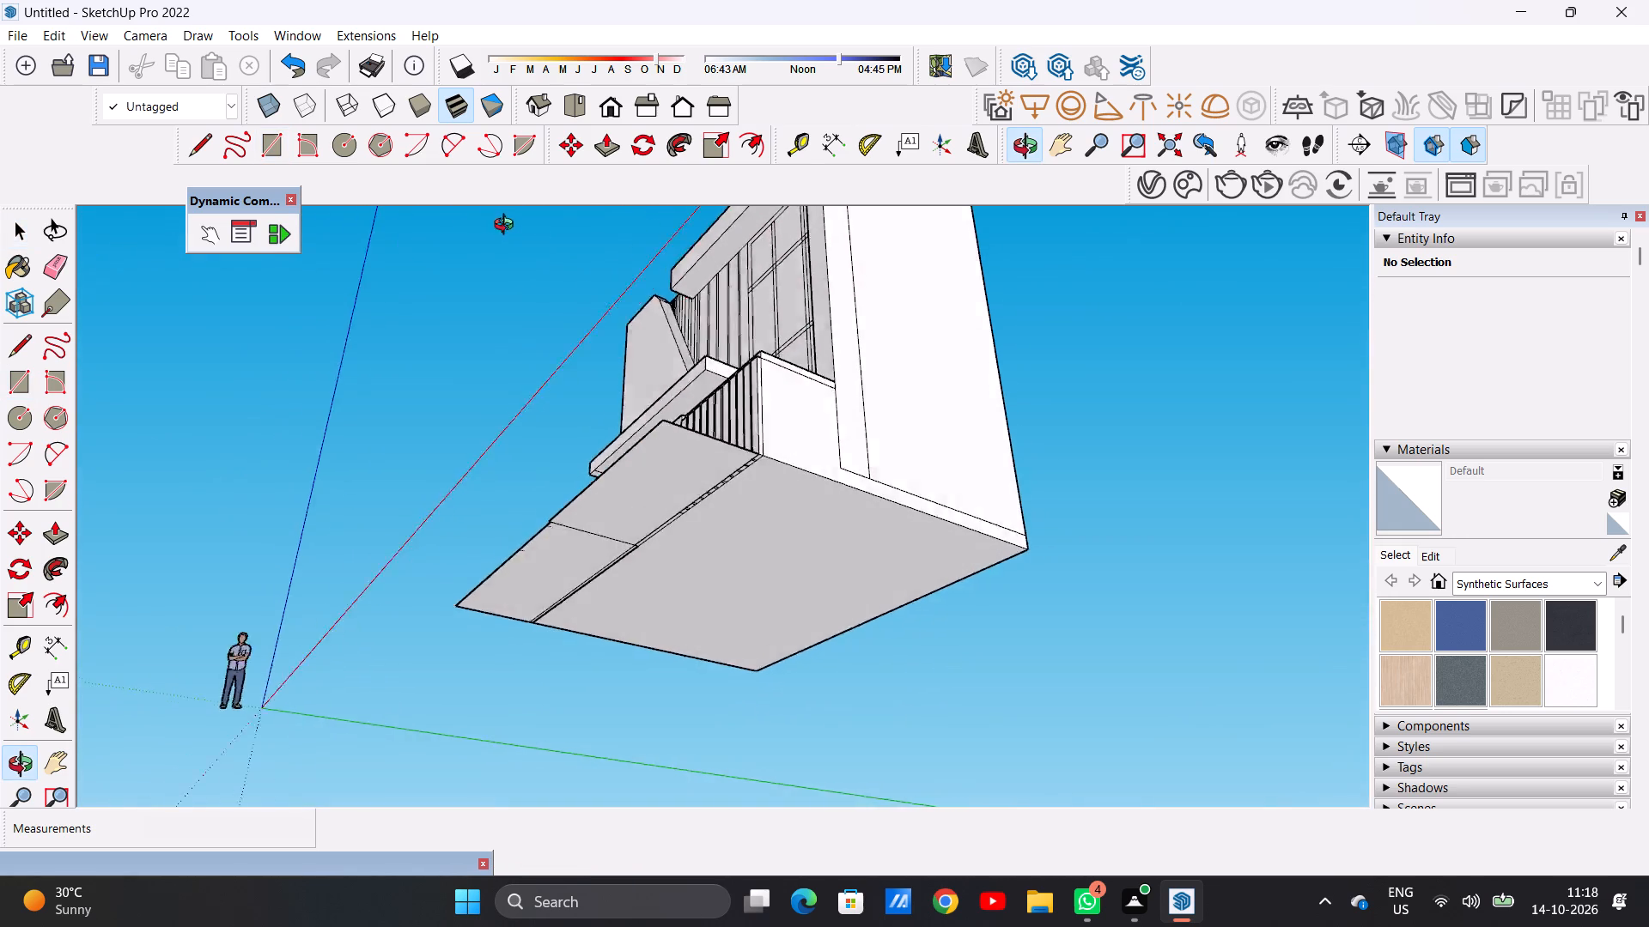
pyautogui.moveTo(508, 227); pyautogui.dragTo(471, 232, button='middle')
pyautogui.scroll(17, 742, 482)
pyautogui.moveTo(598, 439); pyautogui.dragTo(611, 509, button='middle')
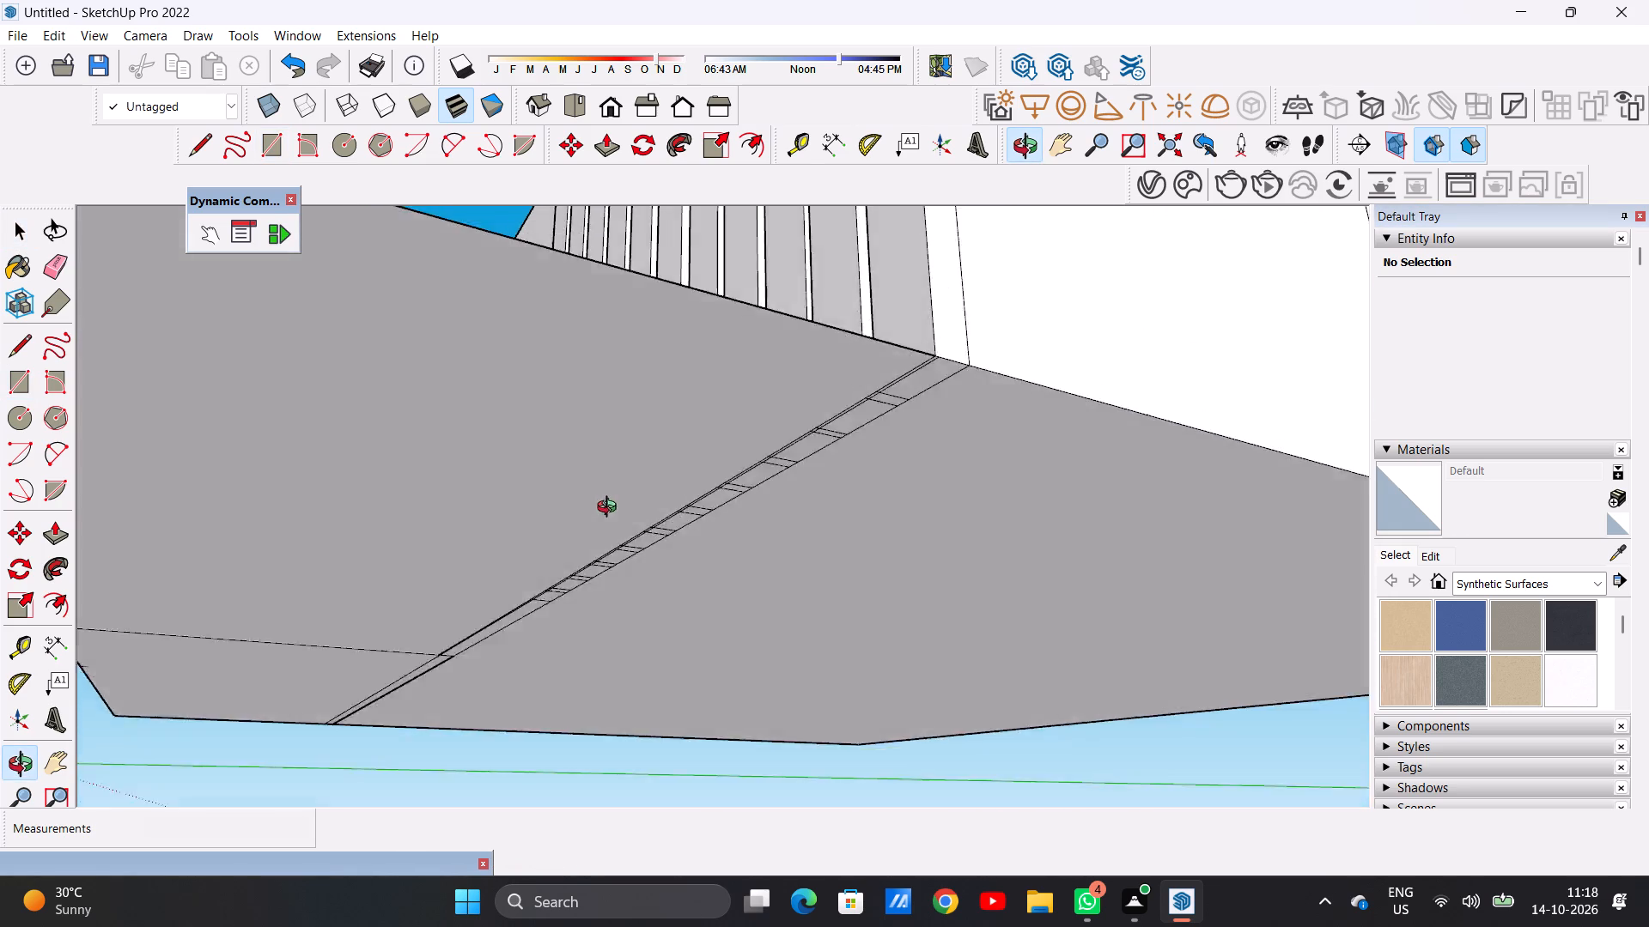
pyautogui.moveTo(611, 509); pyautogui.dragTo(624, 560, button='middle')
pyautogui.scroll(6, 748, 566)
pyautogui.scroll(-17, 747, 534)
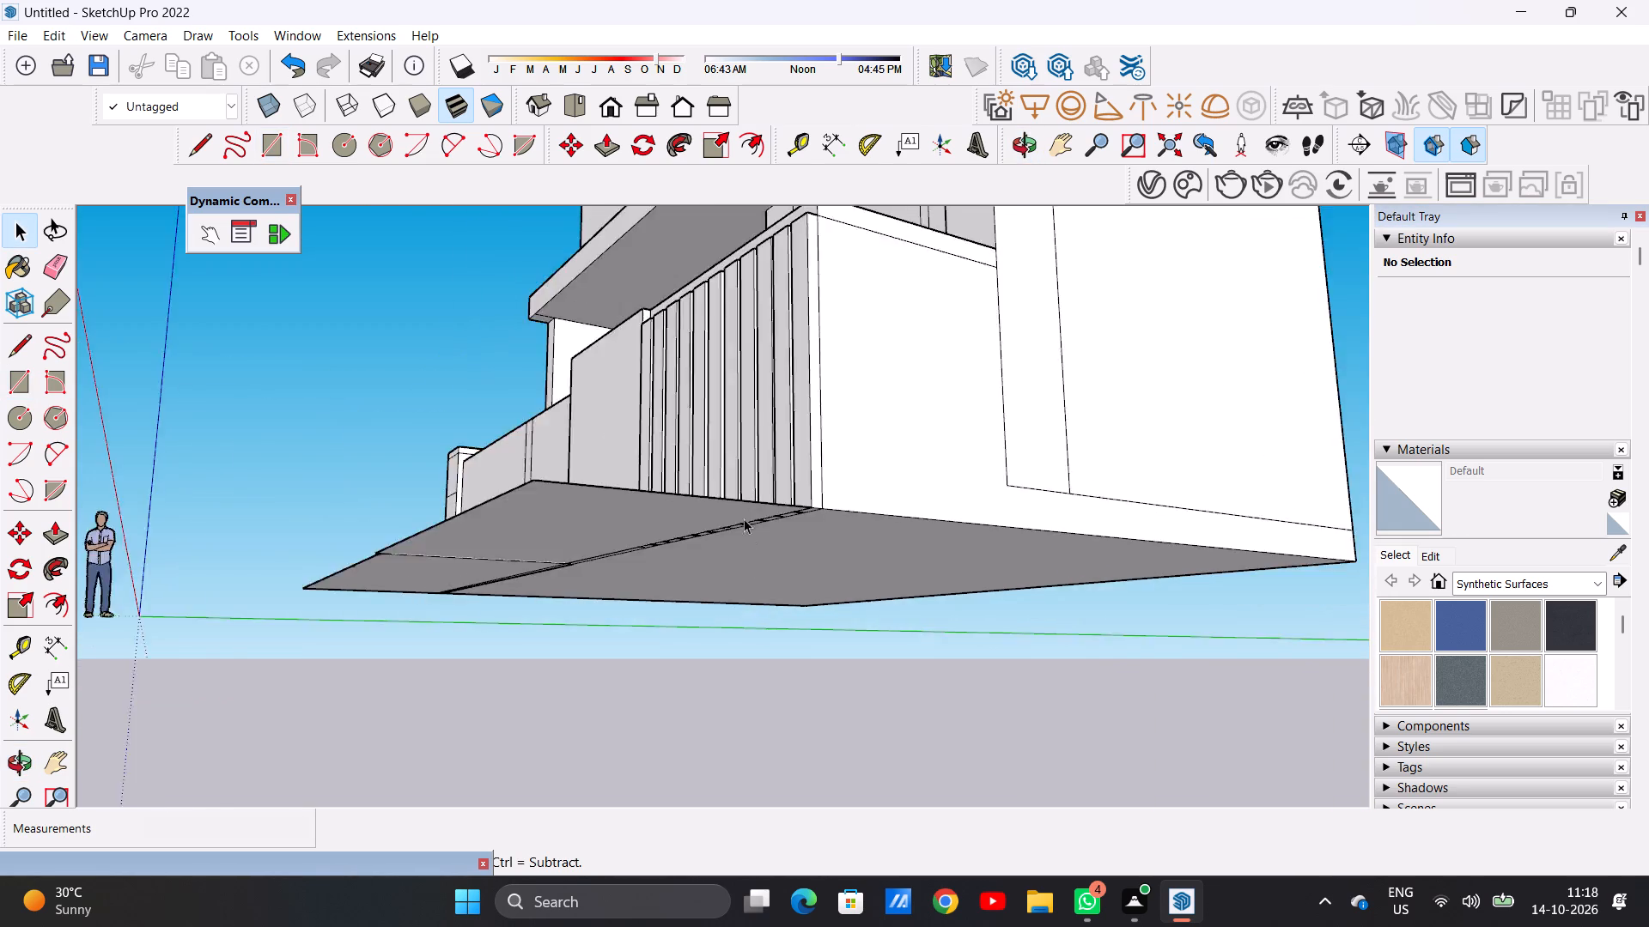
pyautogui.scroll(-6, 744, 518)
pyautogui.moveTo(694, 448); pyautogui.dragTo(744, 736, button='middle')
pyautogui.scroll(14, 768, 742)
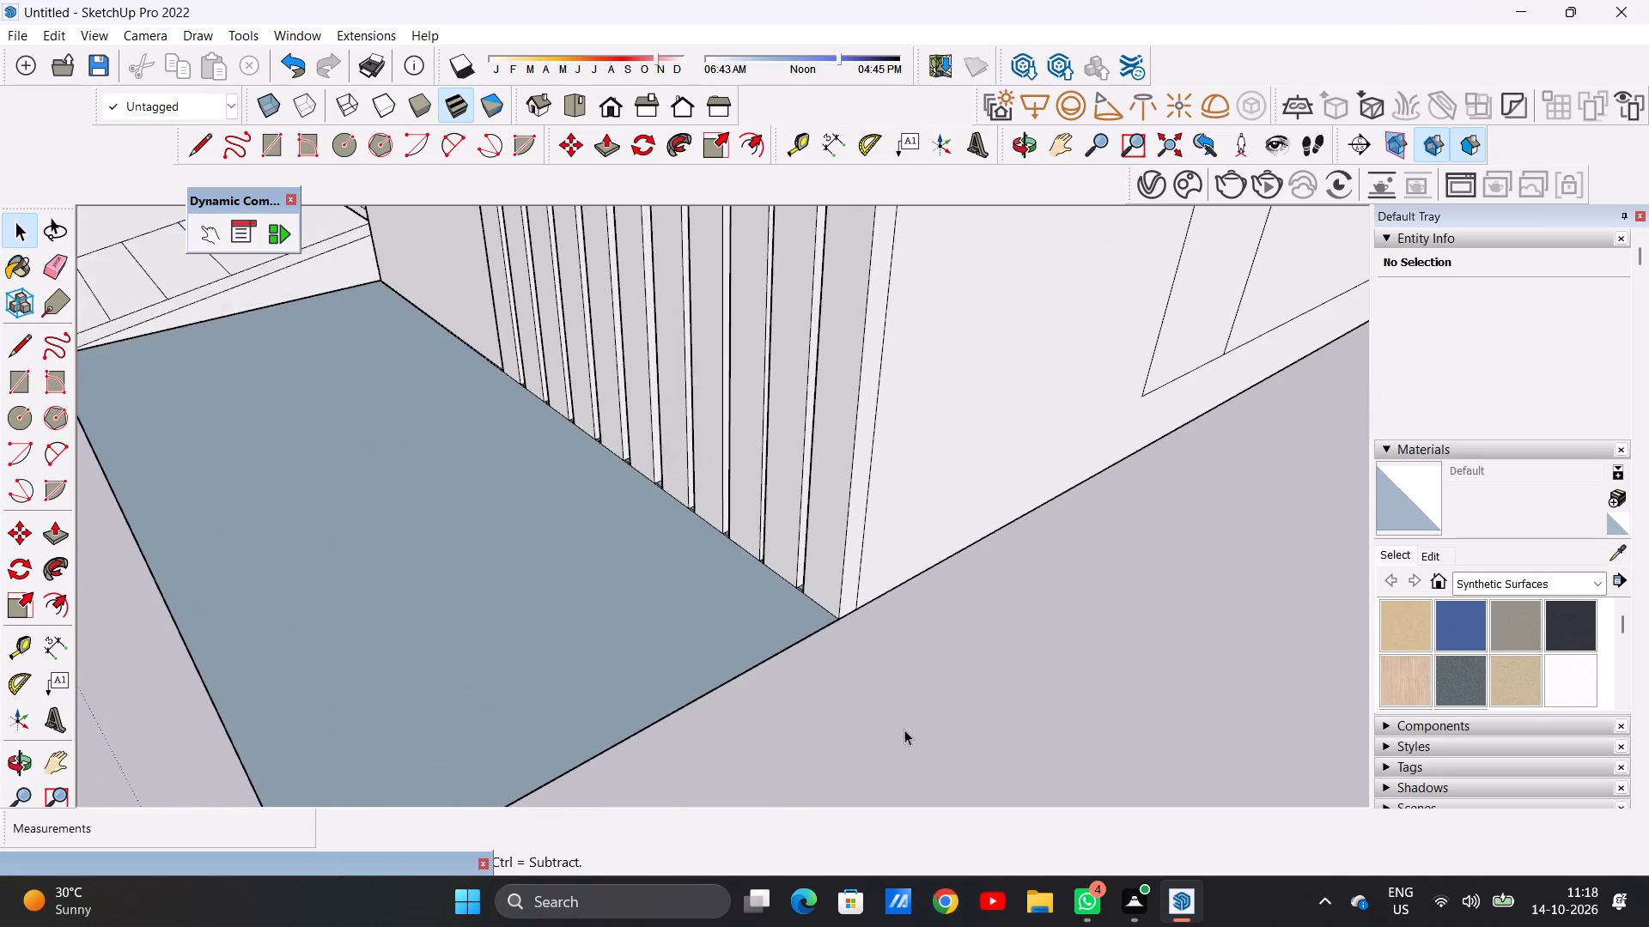
pyautogui.moveTo(880, 713); pyautogui.dragTo(796, 628, button='middle')
pyautogui.scroll(1, 798, 629)
pyautogui.scroll(-6, 818, 639)
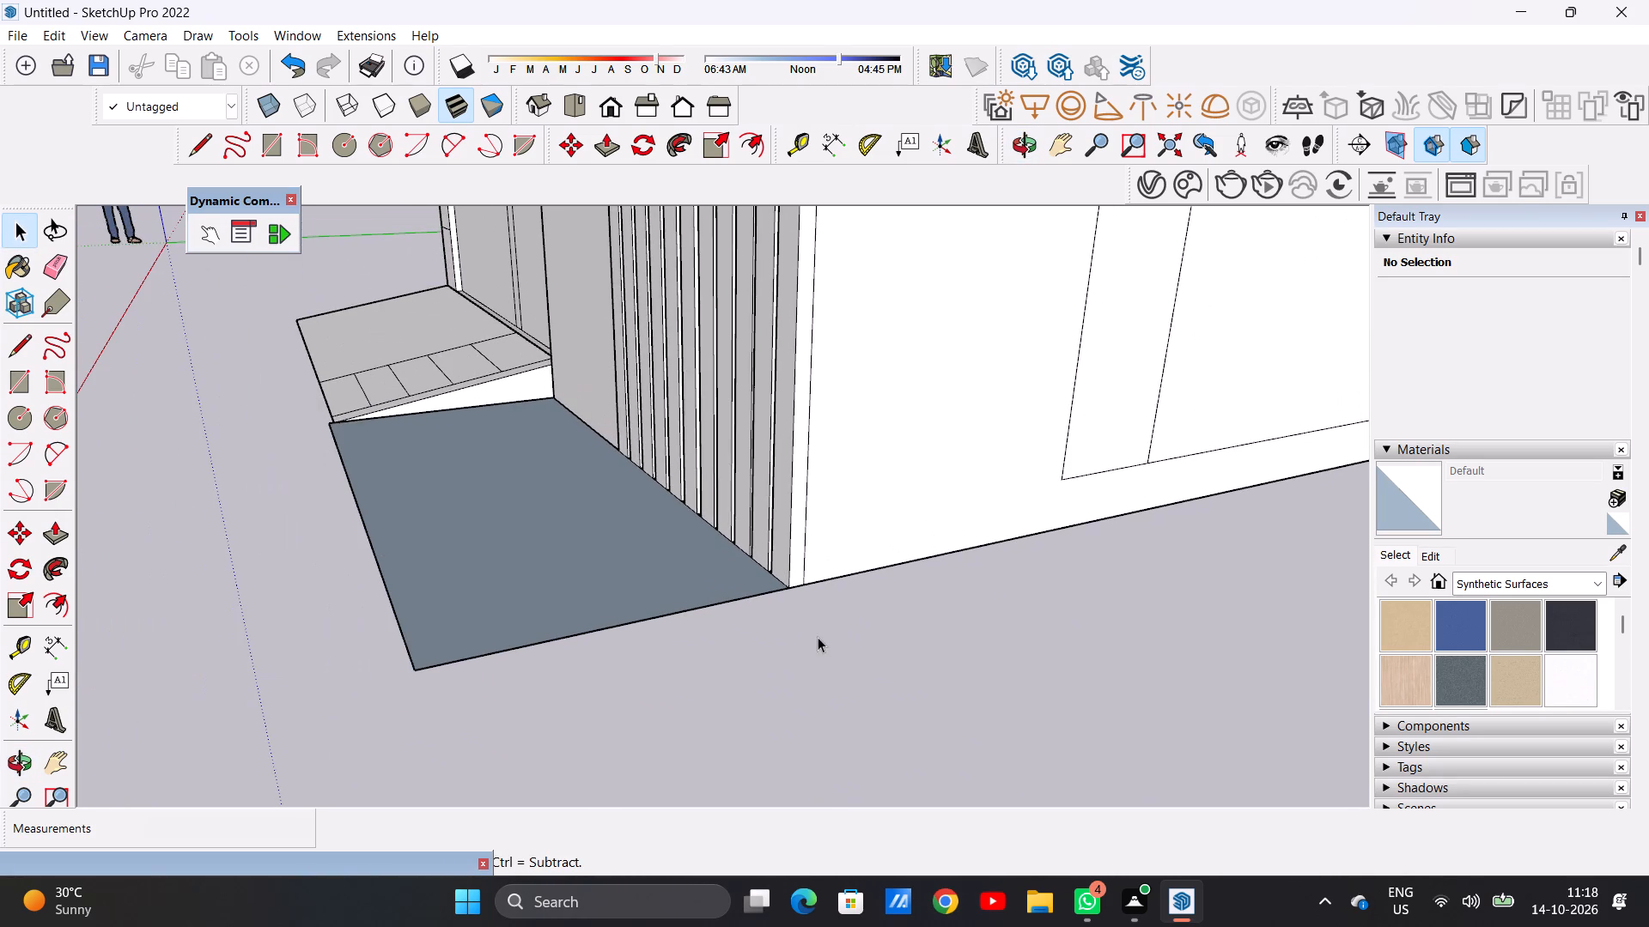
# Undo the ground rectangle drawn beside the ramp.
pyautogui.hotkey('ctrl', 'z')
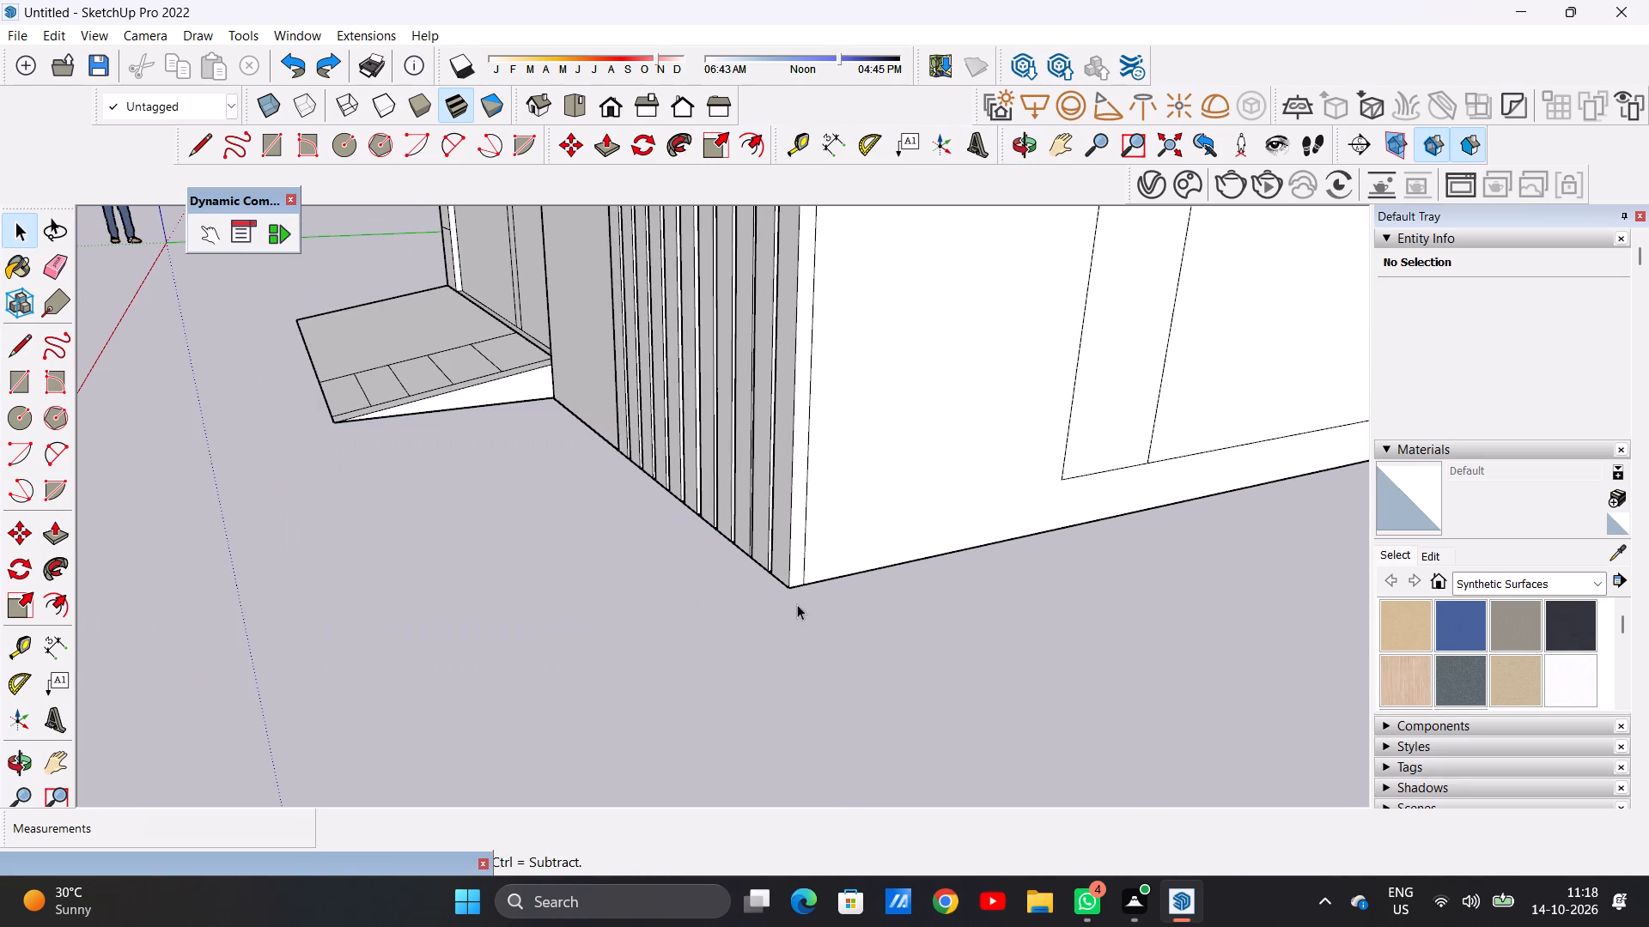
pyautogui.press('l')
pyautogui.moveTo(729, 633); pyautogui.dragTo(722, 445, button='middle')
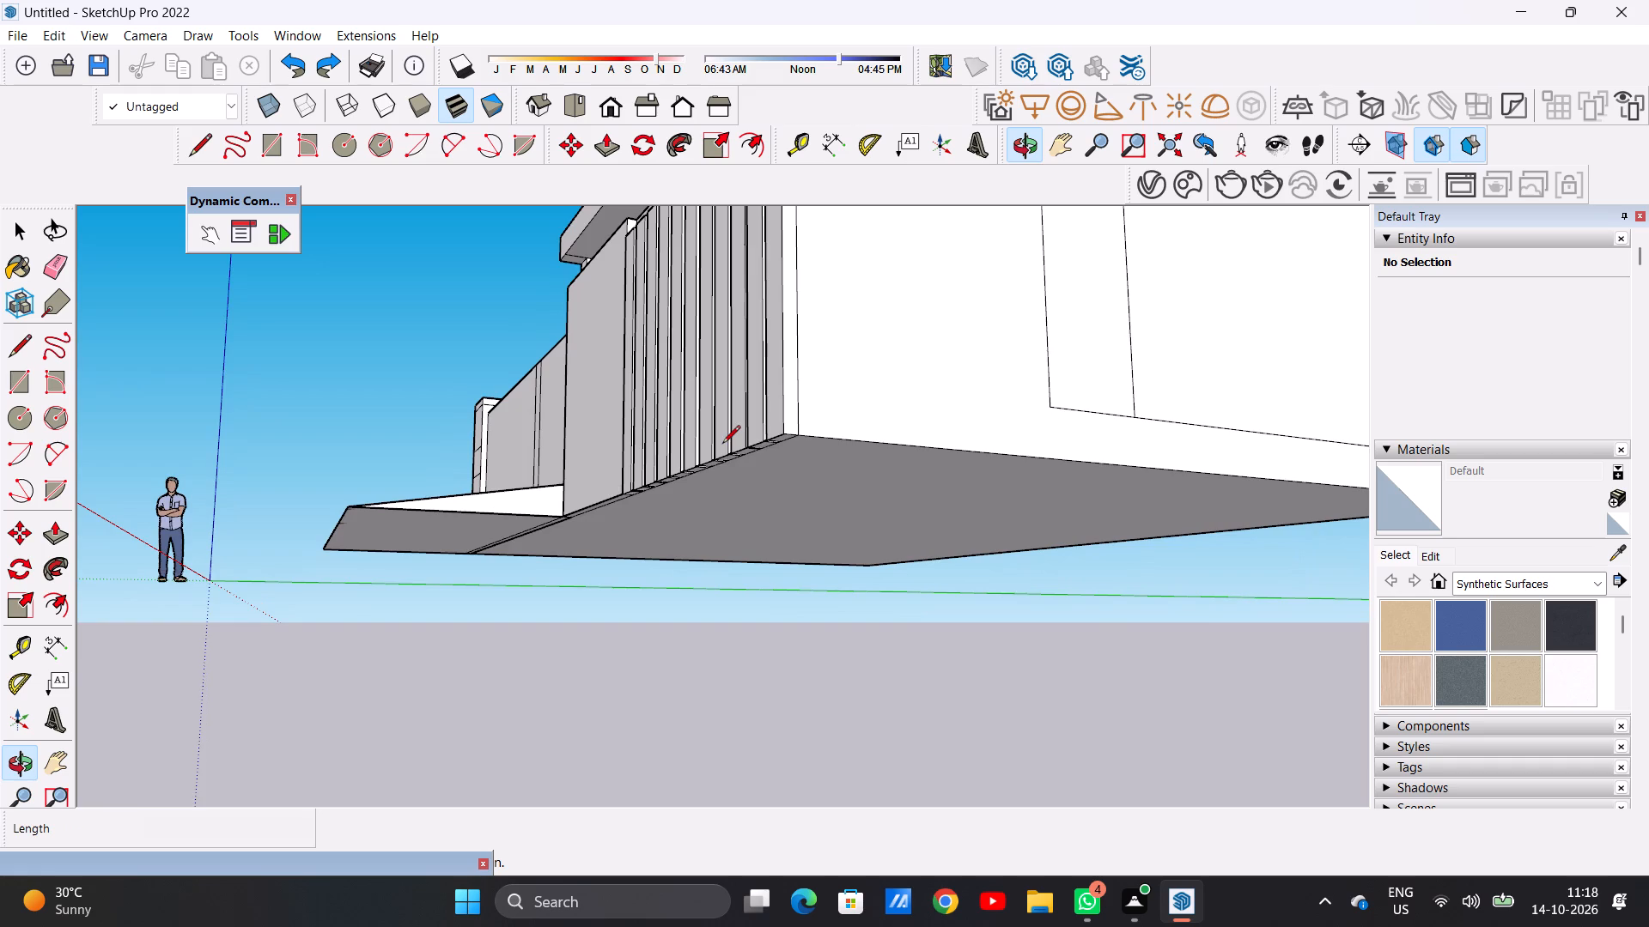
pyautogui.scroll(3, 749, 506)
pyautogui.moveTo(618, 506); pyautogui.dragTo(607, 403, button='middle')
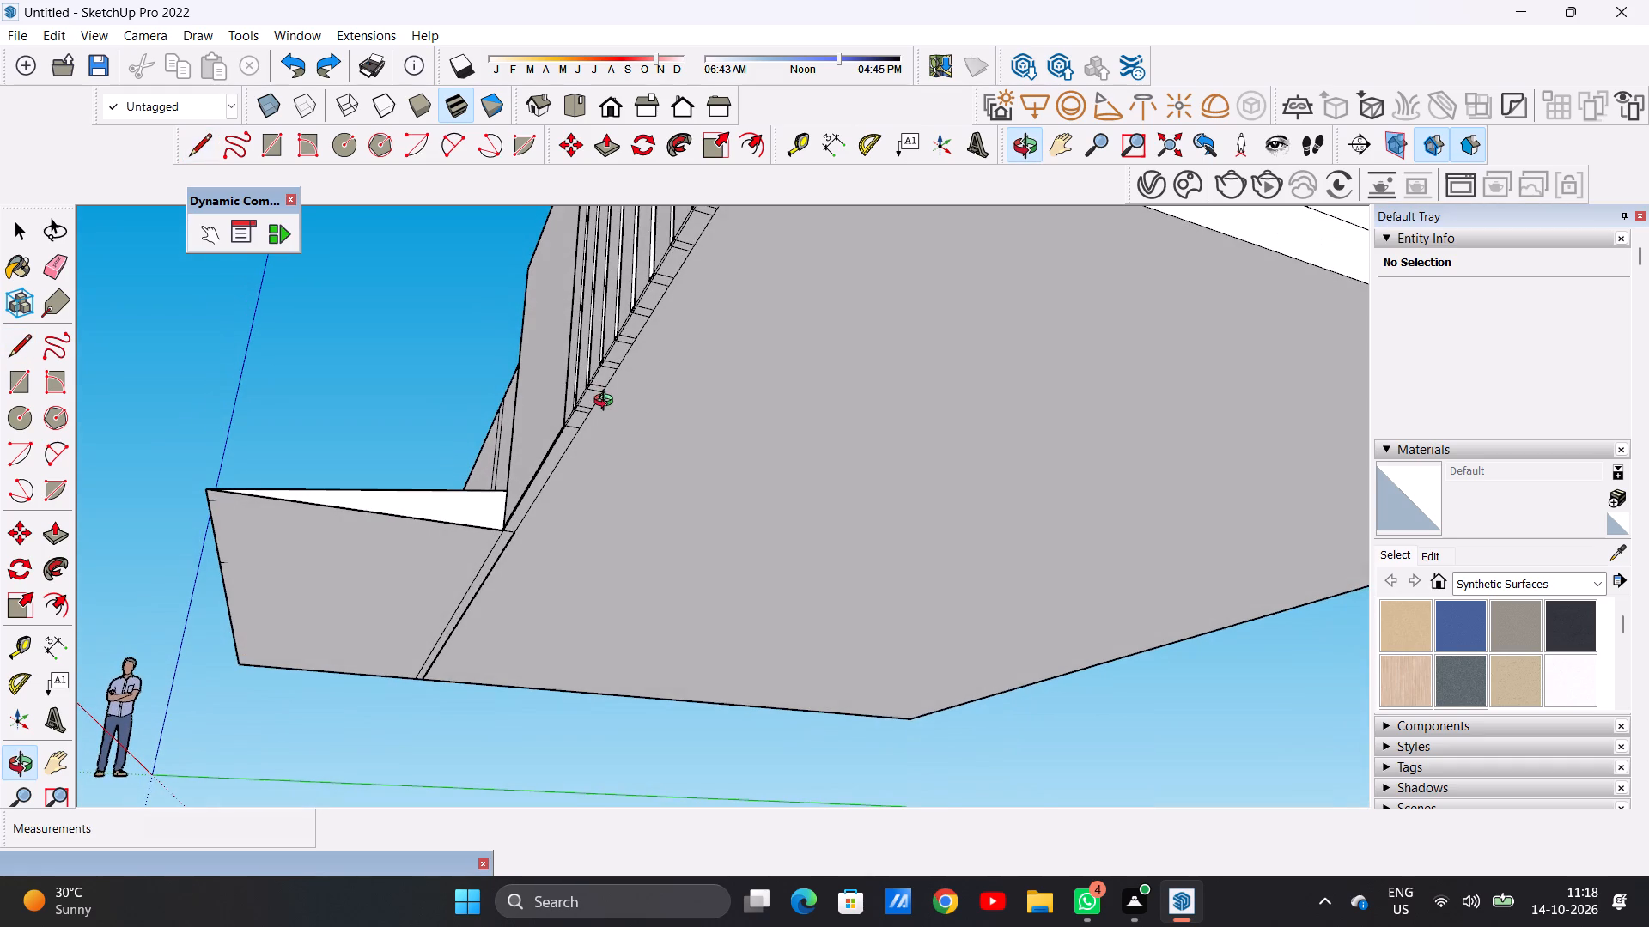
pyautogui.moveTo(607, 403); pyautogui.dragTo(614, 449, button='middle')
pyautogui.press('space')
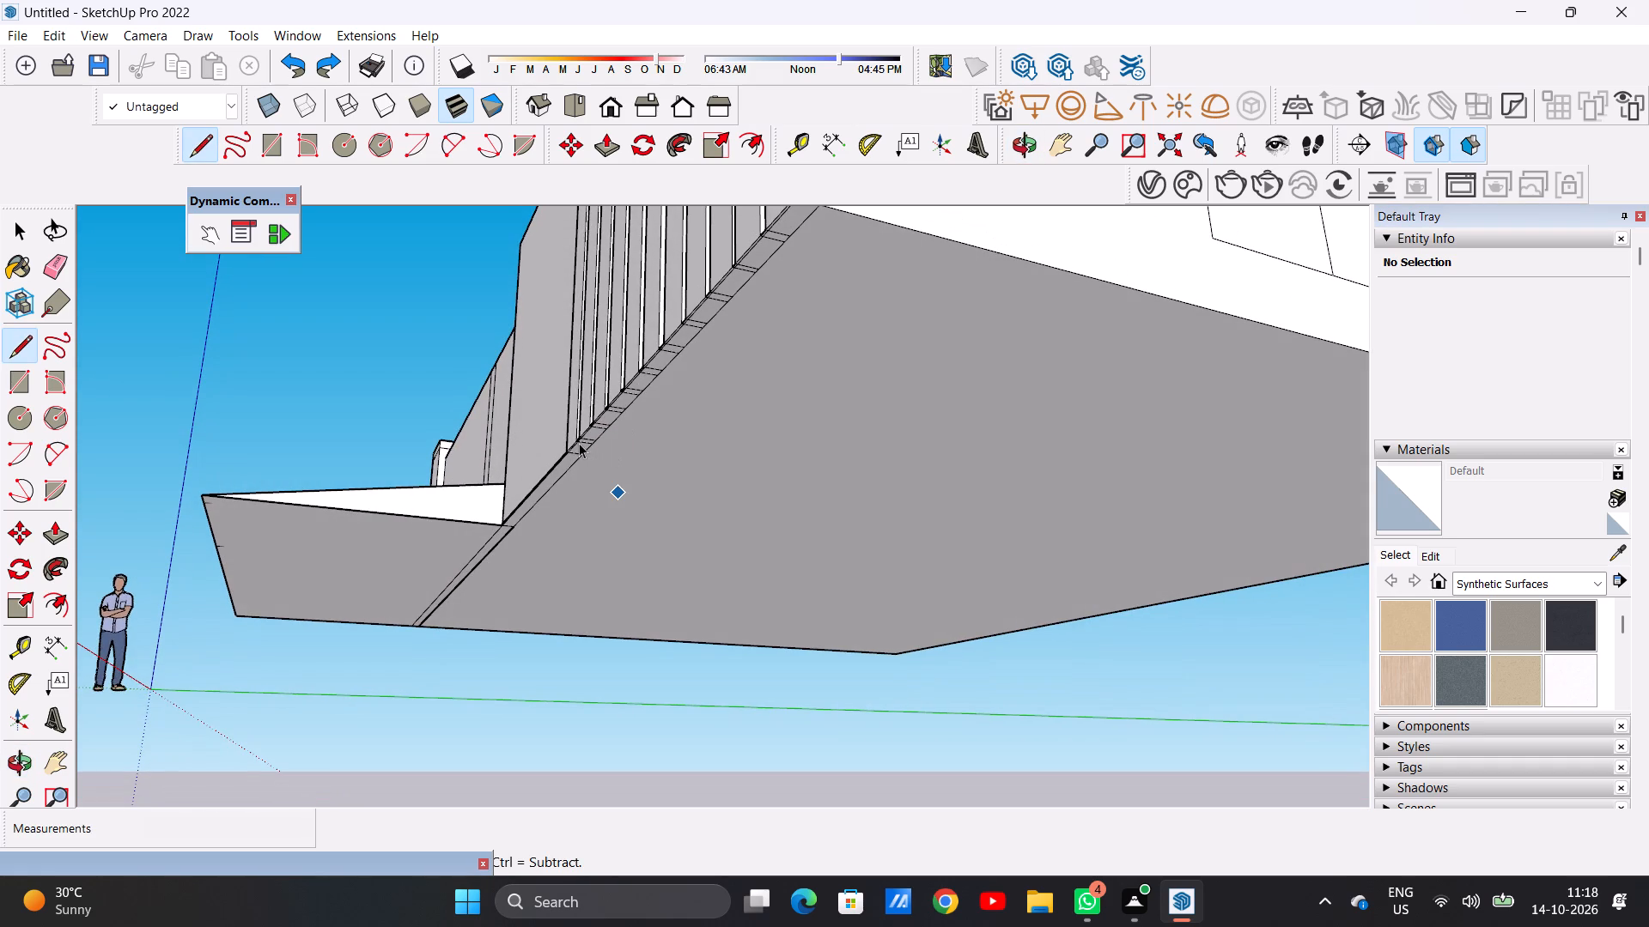
# Draw a ground rectangle about 10' 2 9/16" by 4' 5 5/16" from the ramp's lower wall corner, aligned with the slatted wall's end and ramp's front corner.
pyautogui.moveTo(584, 435); pyautogui.dragTo(565, 561, button='middle')
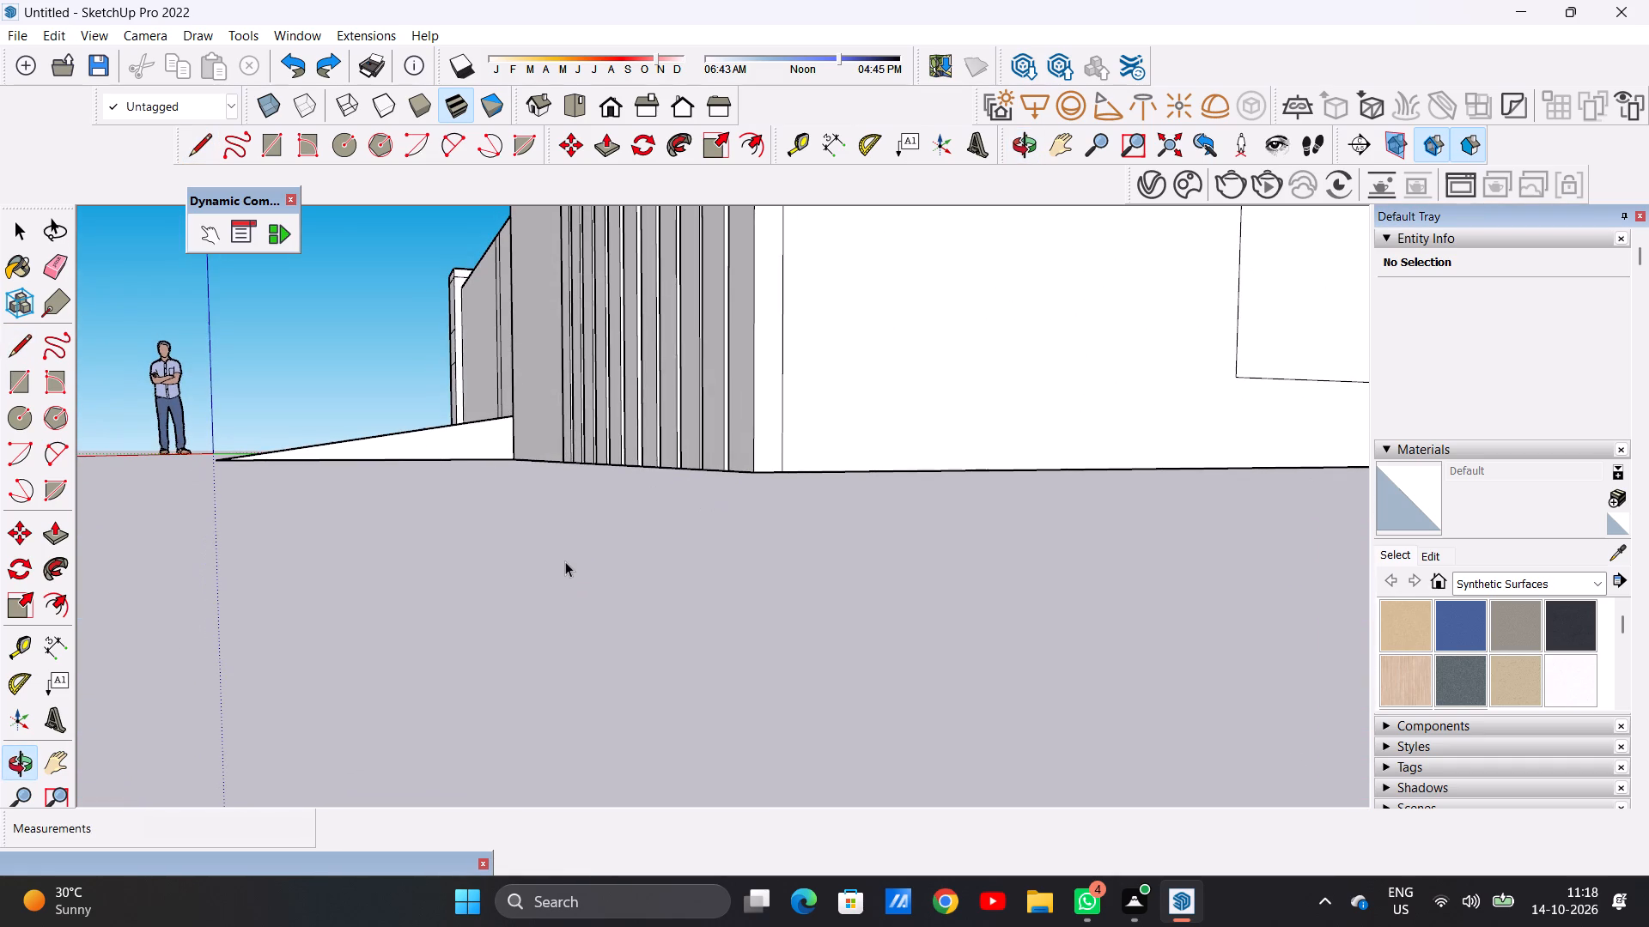
pyautogui.press('r')
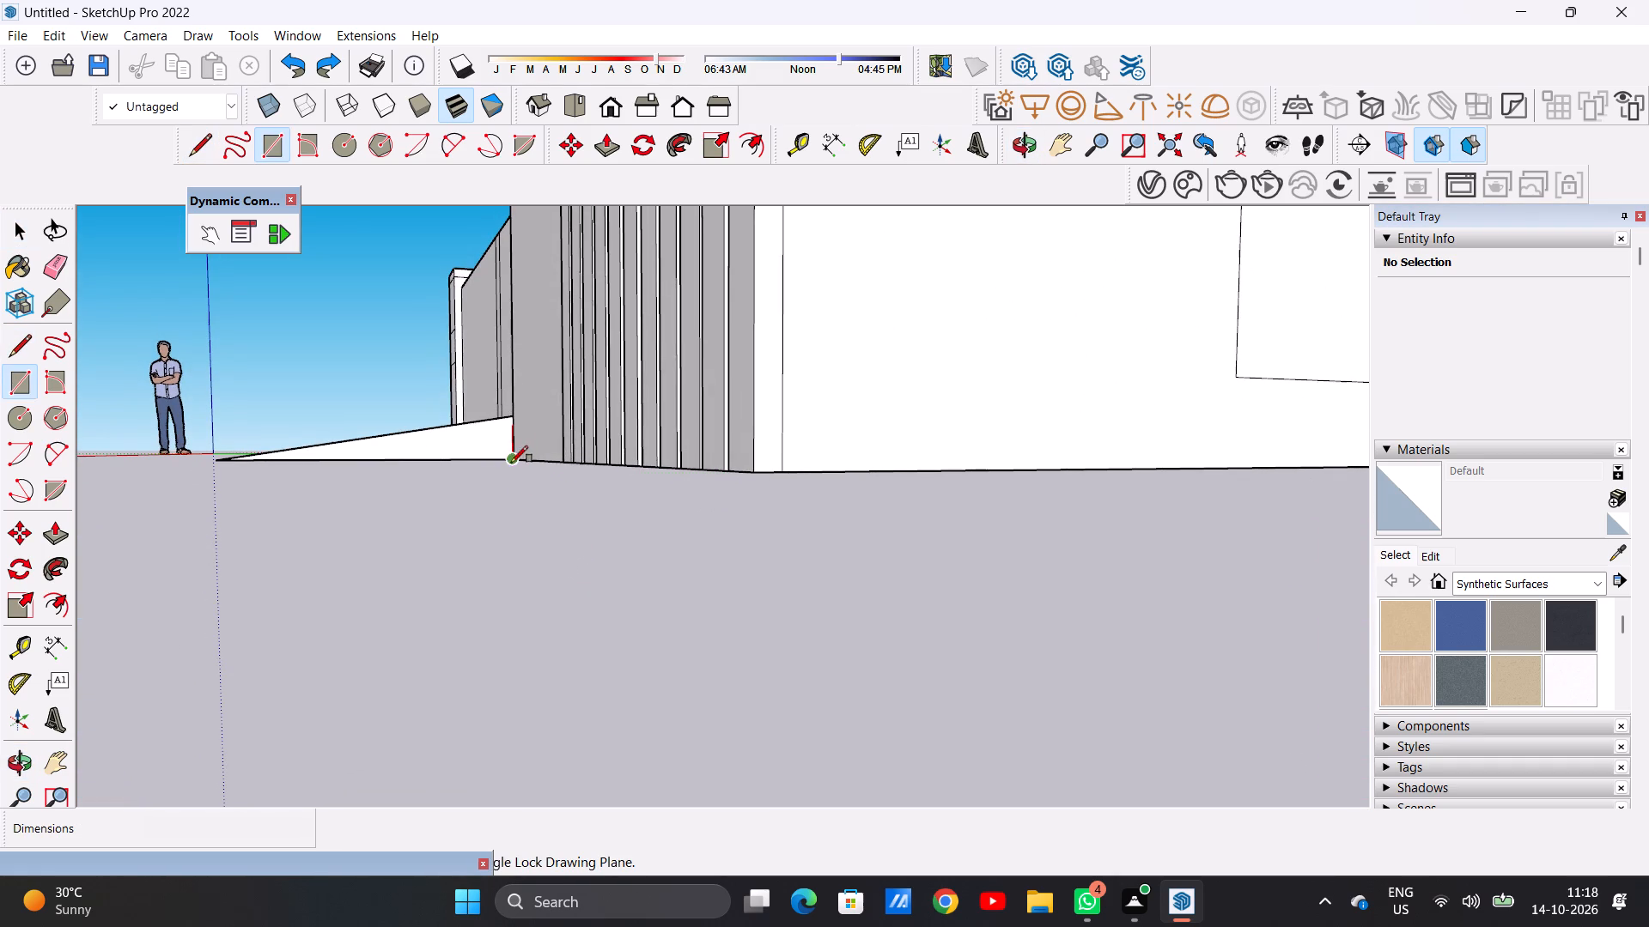
pyautogui.click(511, 460)
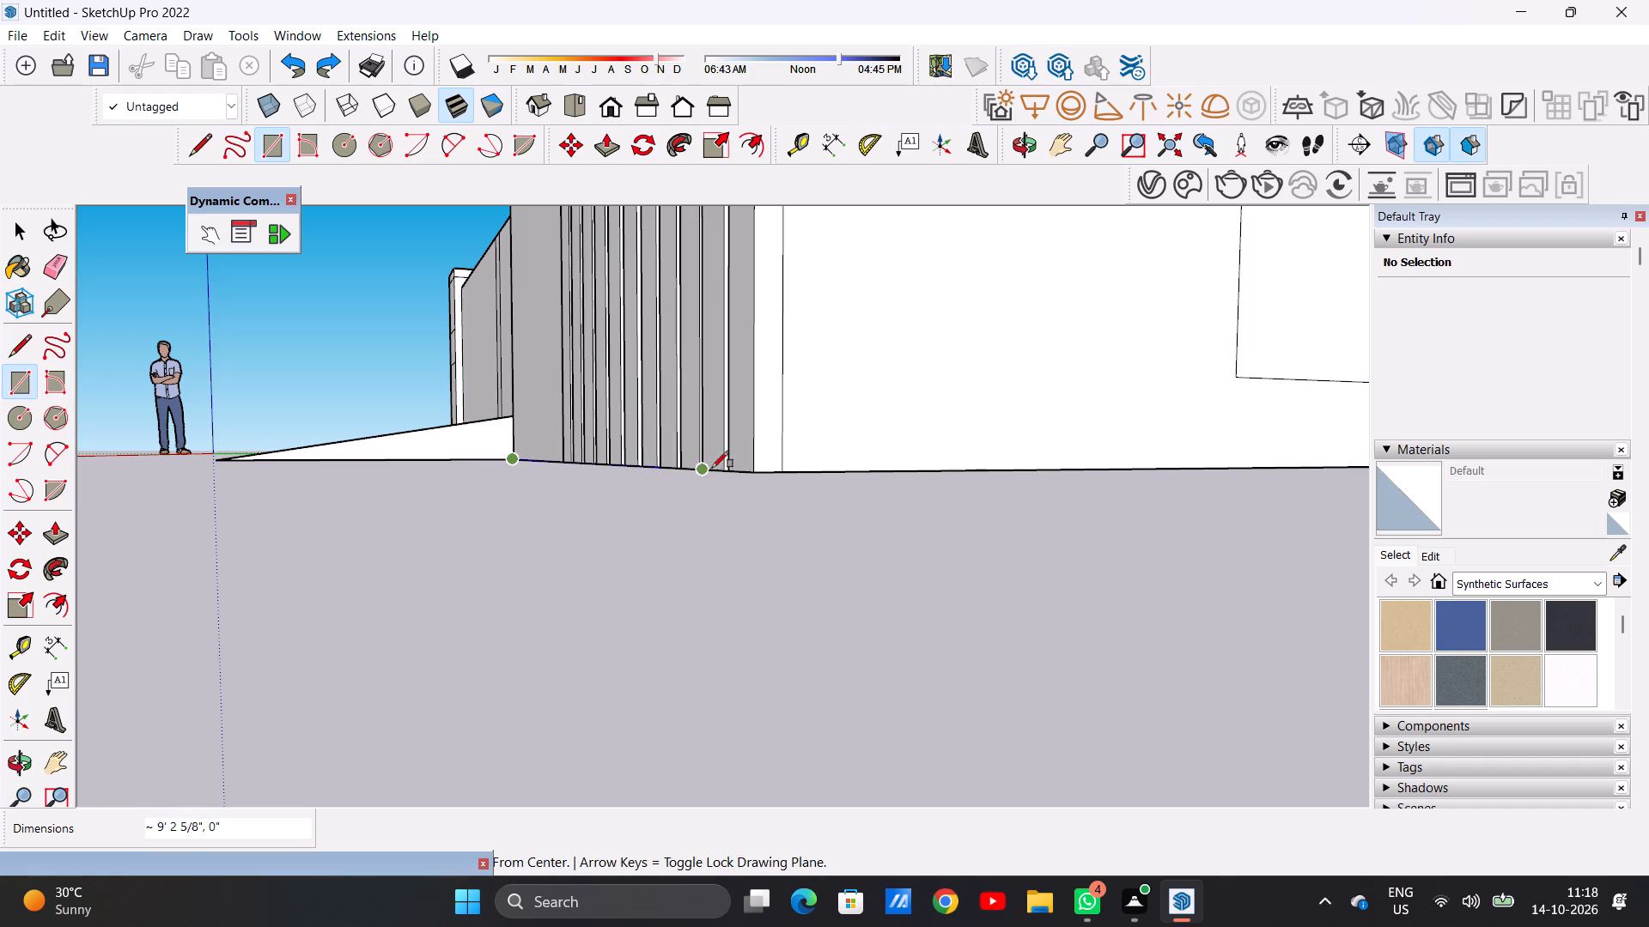
pyautogui.click(753, 473)
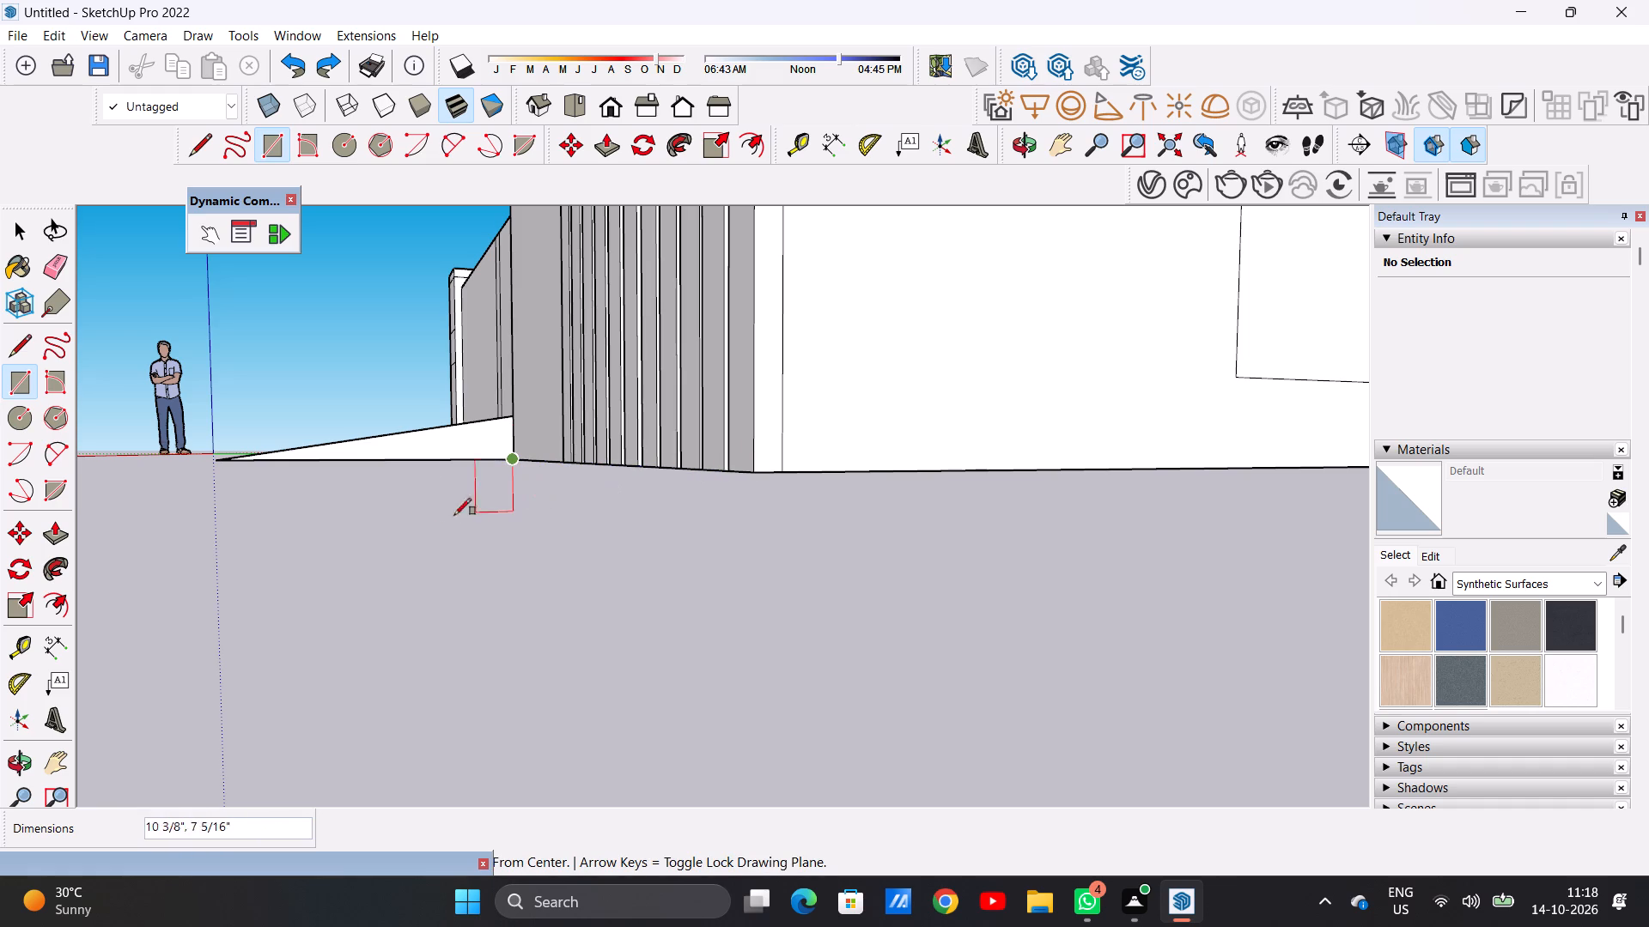
pyautogui.moveTo(463, 513); pyautogui.dragTo(503, 675, button='middle')
pyautogui.scroll(-10, 551, 560)
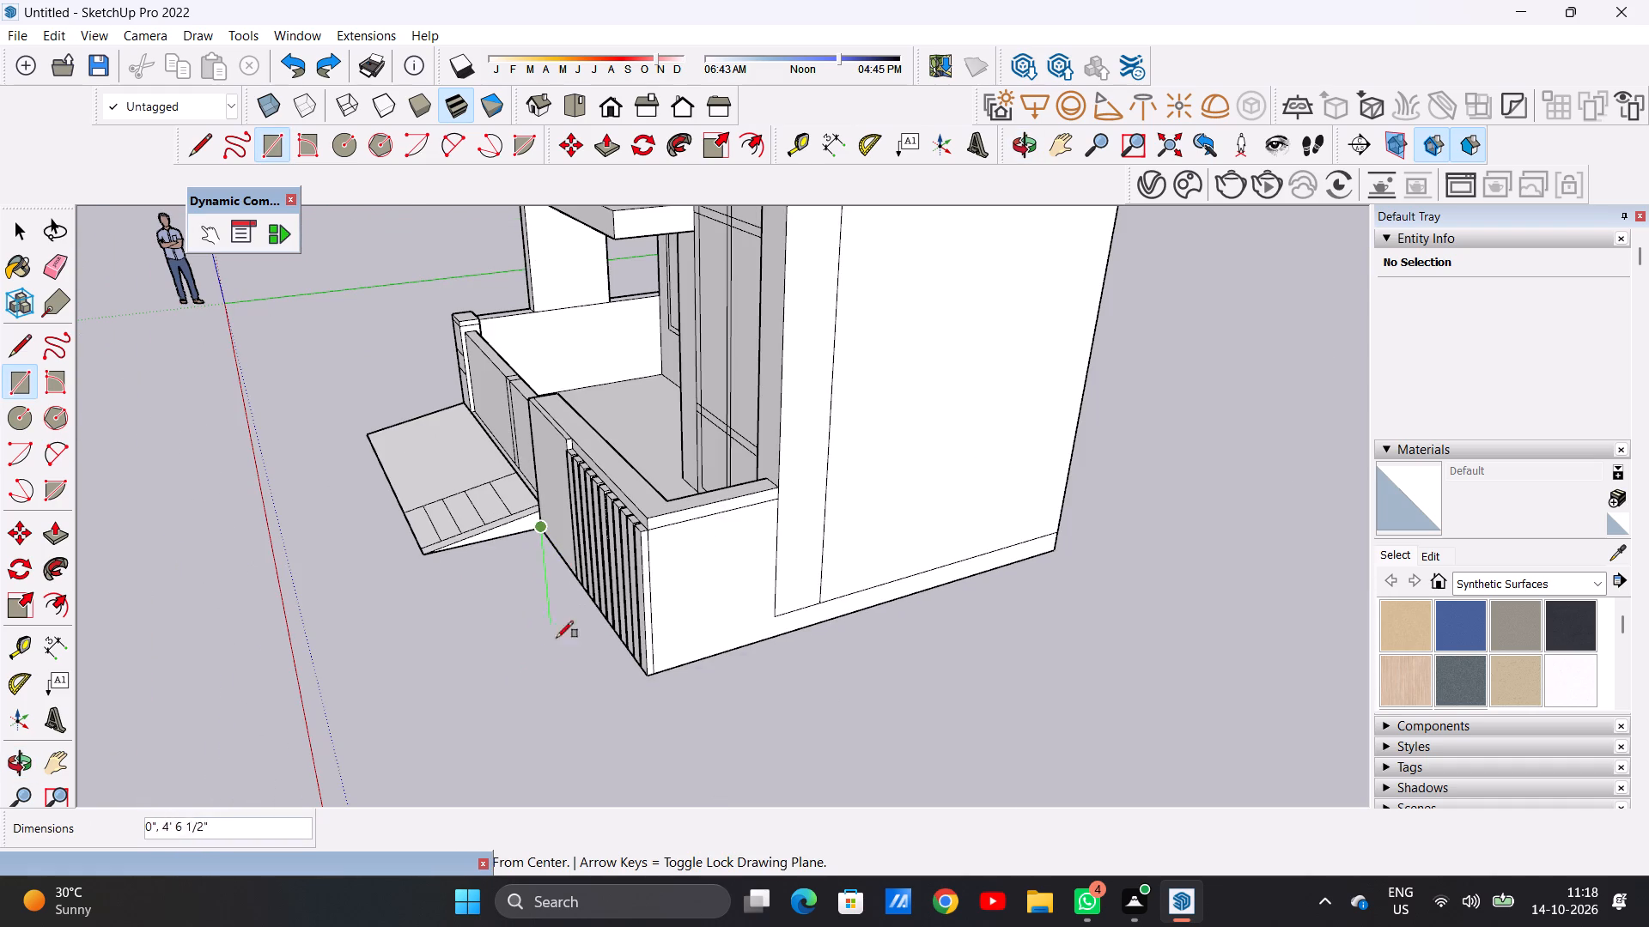
pyautogui.click(504, 732)
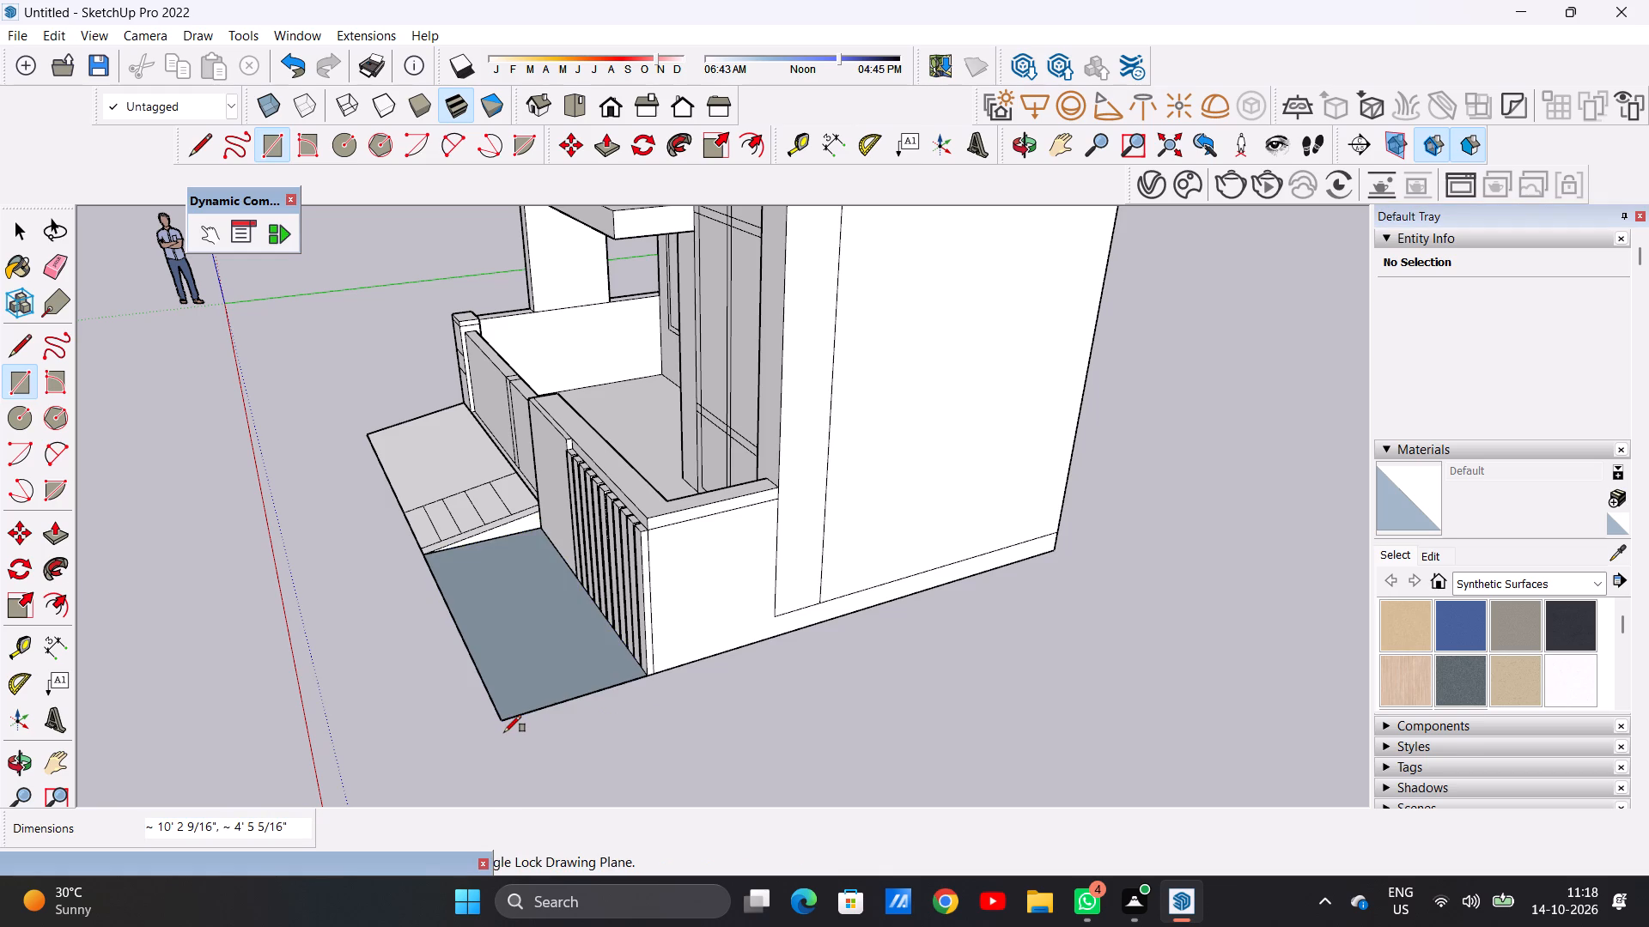
pyautogui.press('space')
# Examine the new ground rectangle from below and all around, especially where it meets the ramp's front corner and the slatted wall.
pyautogui.scroll(-2, 519, 591)
pyautogui.moveTo(516, 621); pyautogui.dragTo(526, 347, button='middle')
pyautogui.moveTo(405, 552); pyautogui.dragTo(467, 431, button='middle')
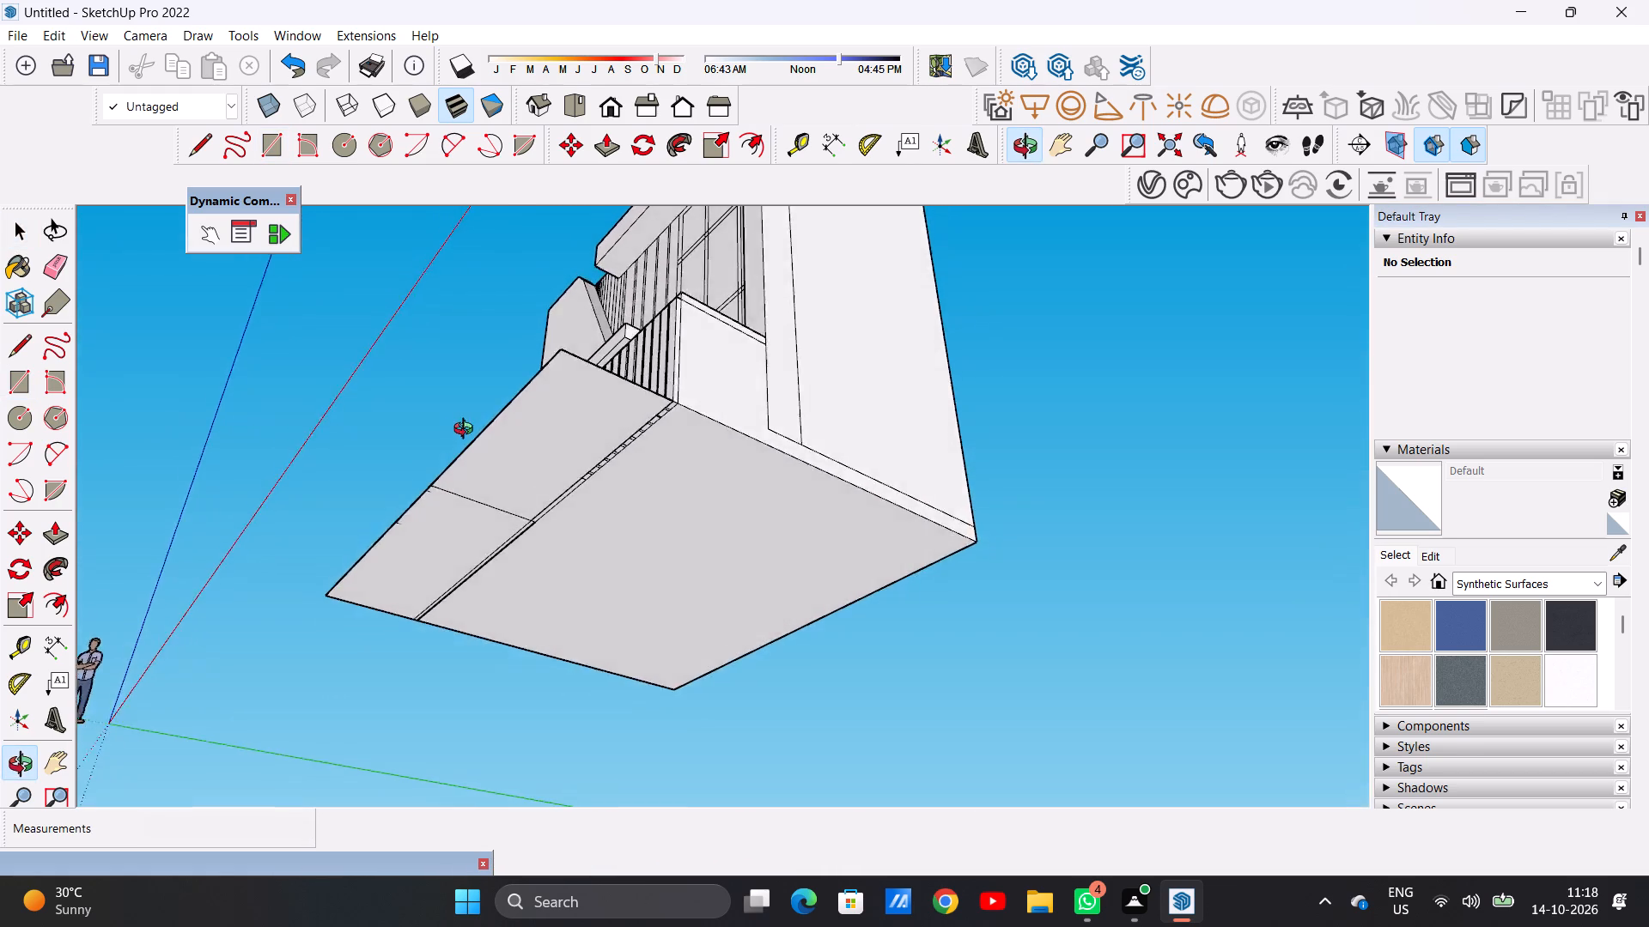
pyautogui.moveTo(467, 431); pyautogui.dragTo(711, 505, button='middle')
pyautogui.scroll(17, 581, 472)
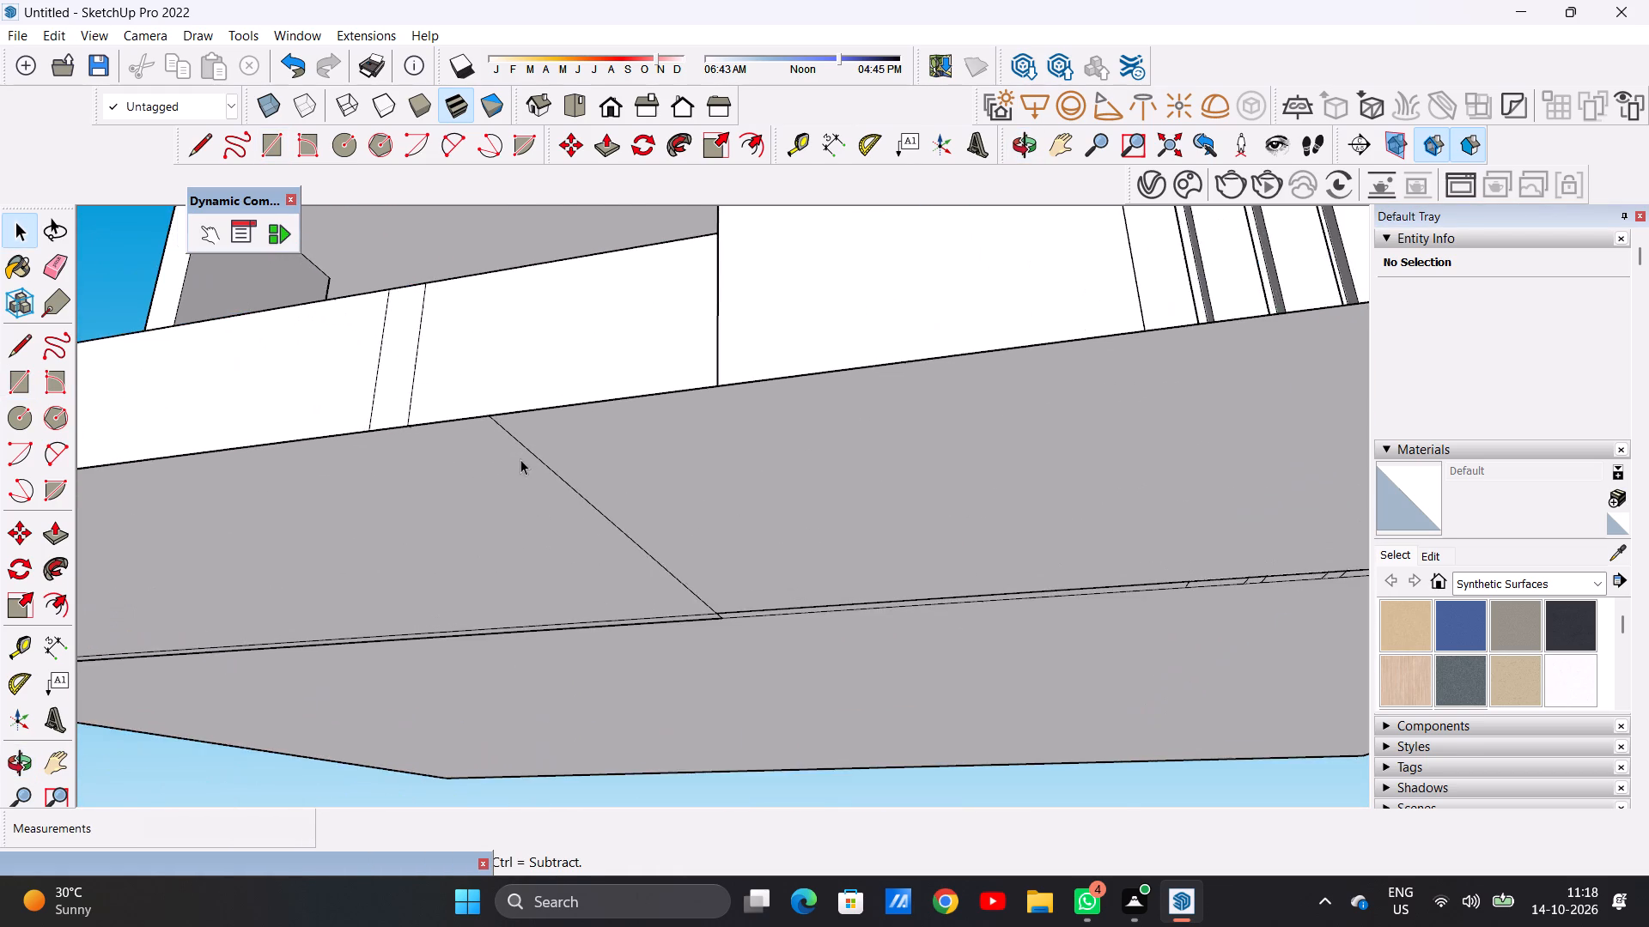
pyautogui.scroll(-15, 530, 531)
pyautogui.moveTo(767, 551); pyautogui.dragTo(835, 926, button='middle')
pyautogui.scroll(-4, 672, 651)
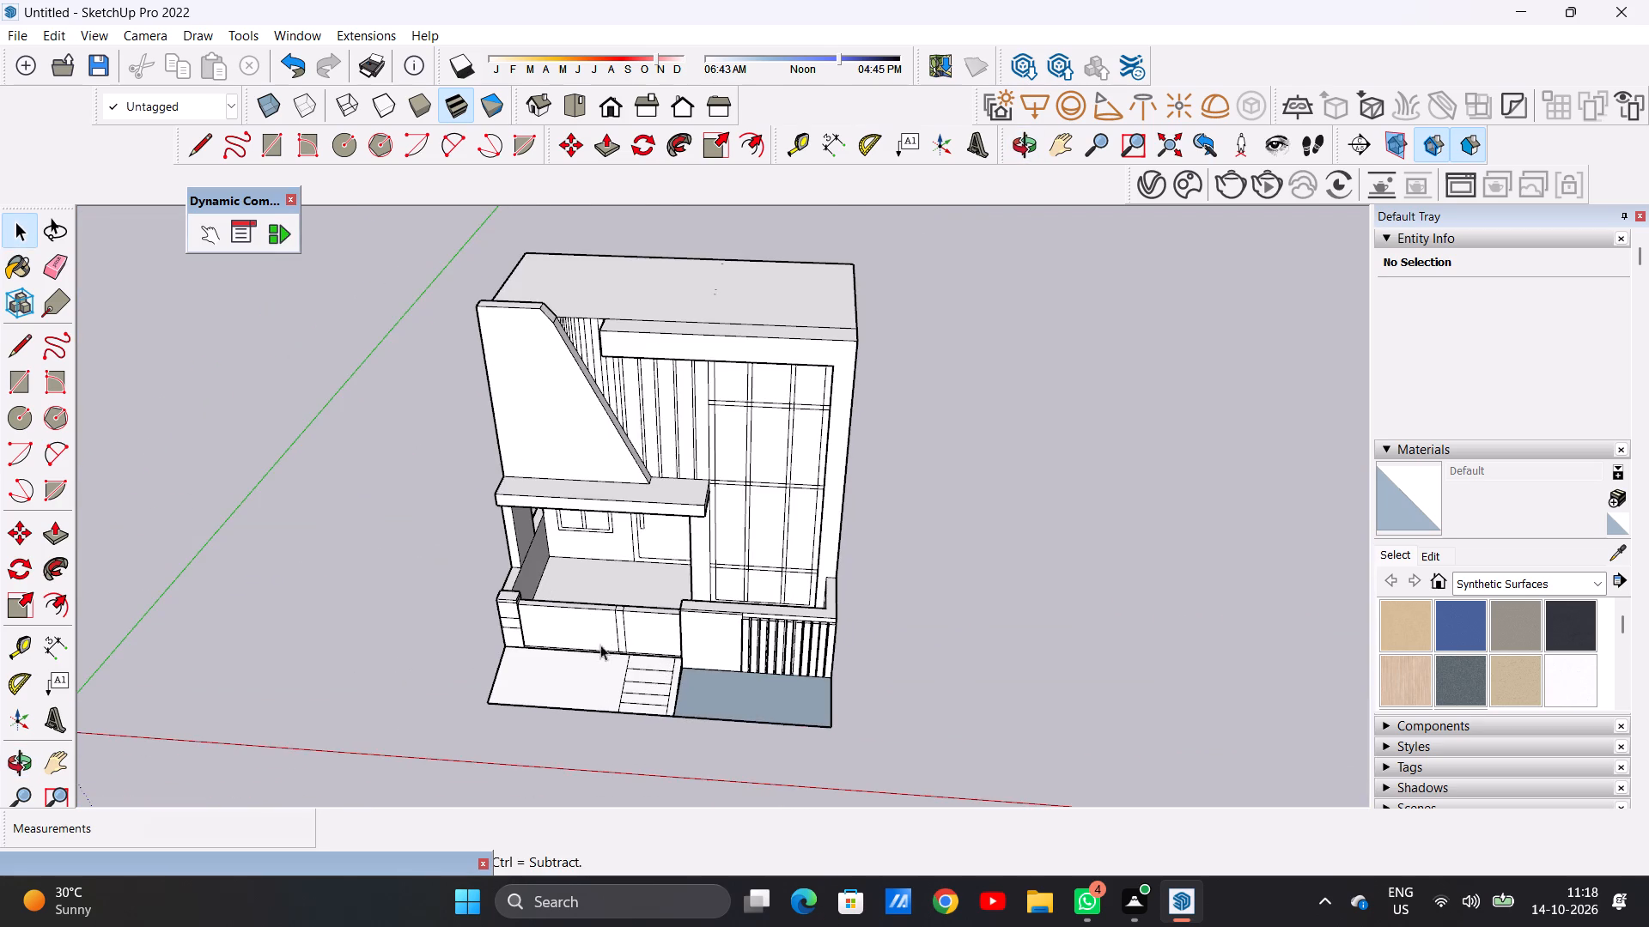
pyautogui.moveTo(677, 677); pyautogui.dragTo(461, 625, button='middle')
pyautogui.scroll(9, 706, 678)
pyautogui.moveTo(472, 667); pyautogui.dragTo(385, 650, button='middle')
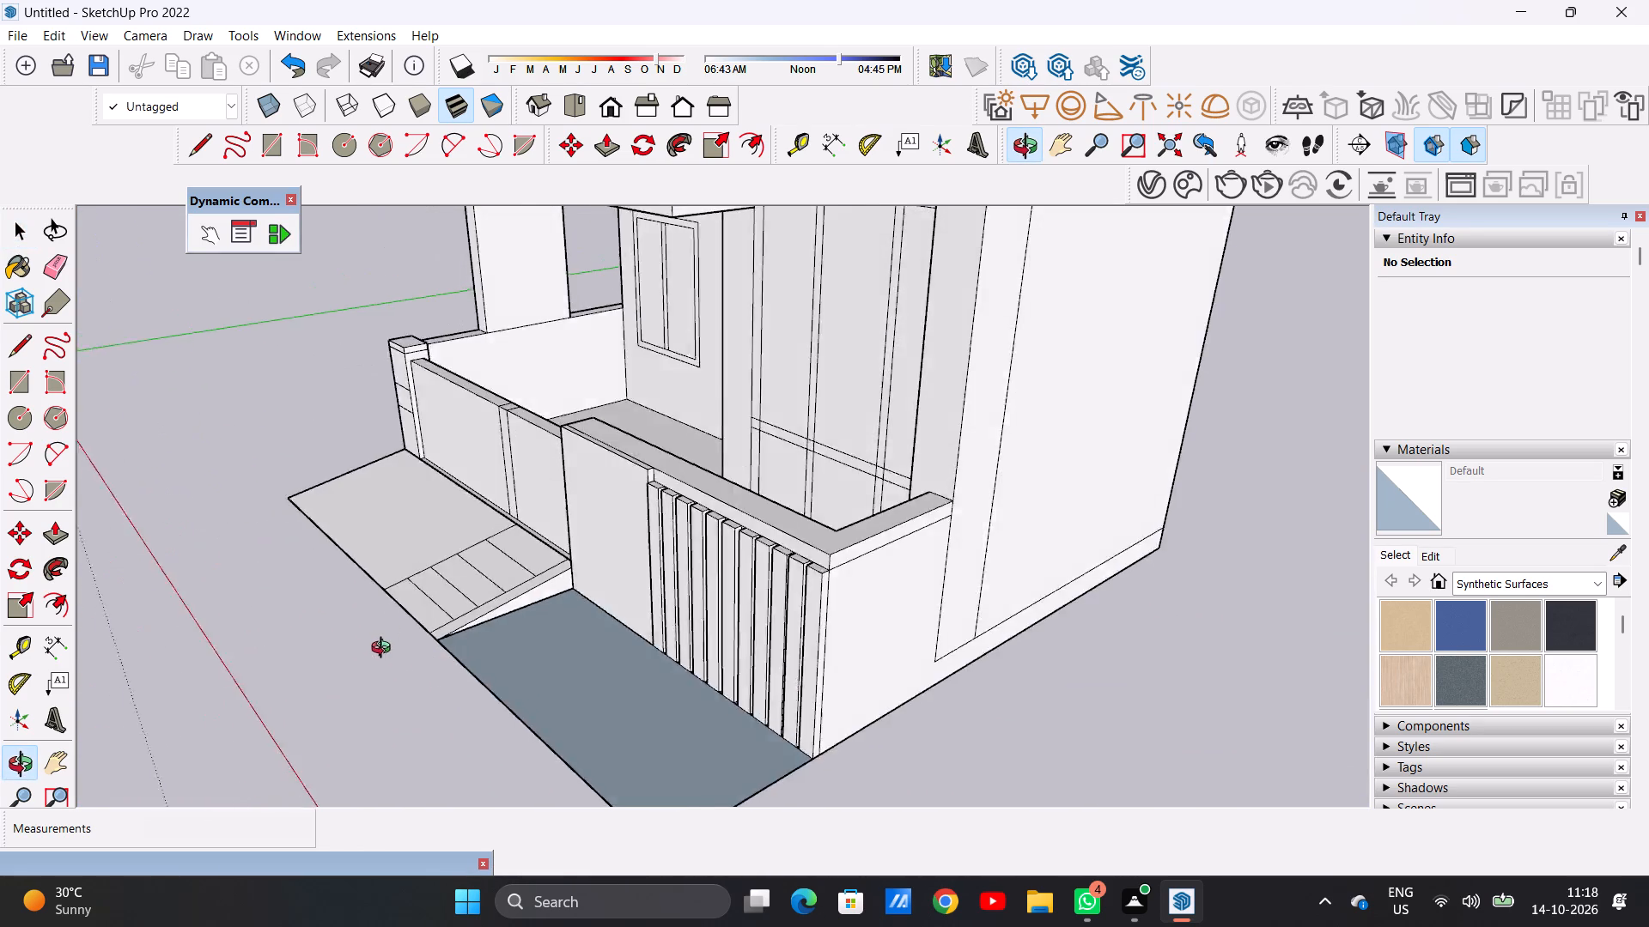
pyautogui.moveTo(385, 650); pyautogui.dragTo(284, 632, button='middle')
pyautogui.scroll(18, 468, 606)
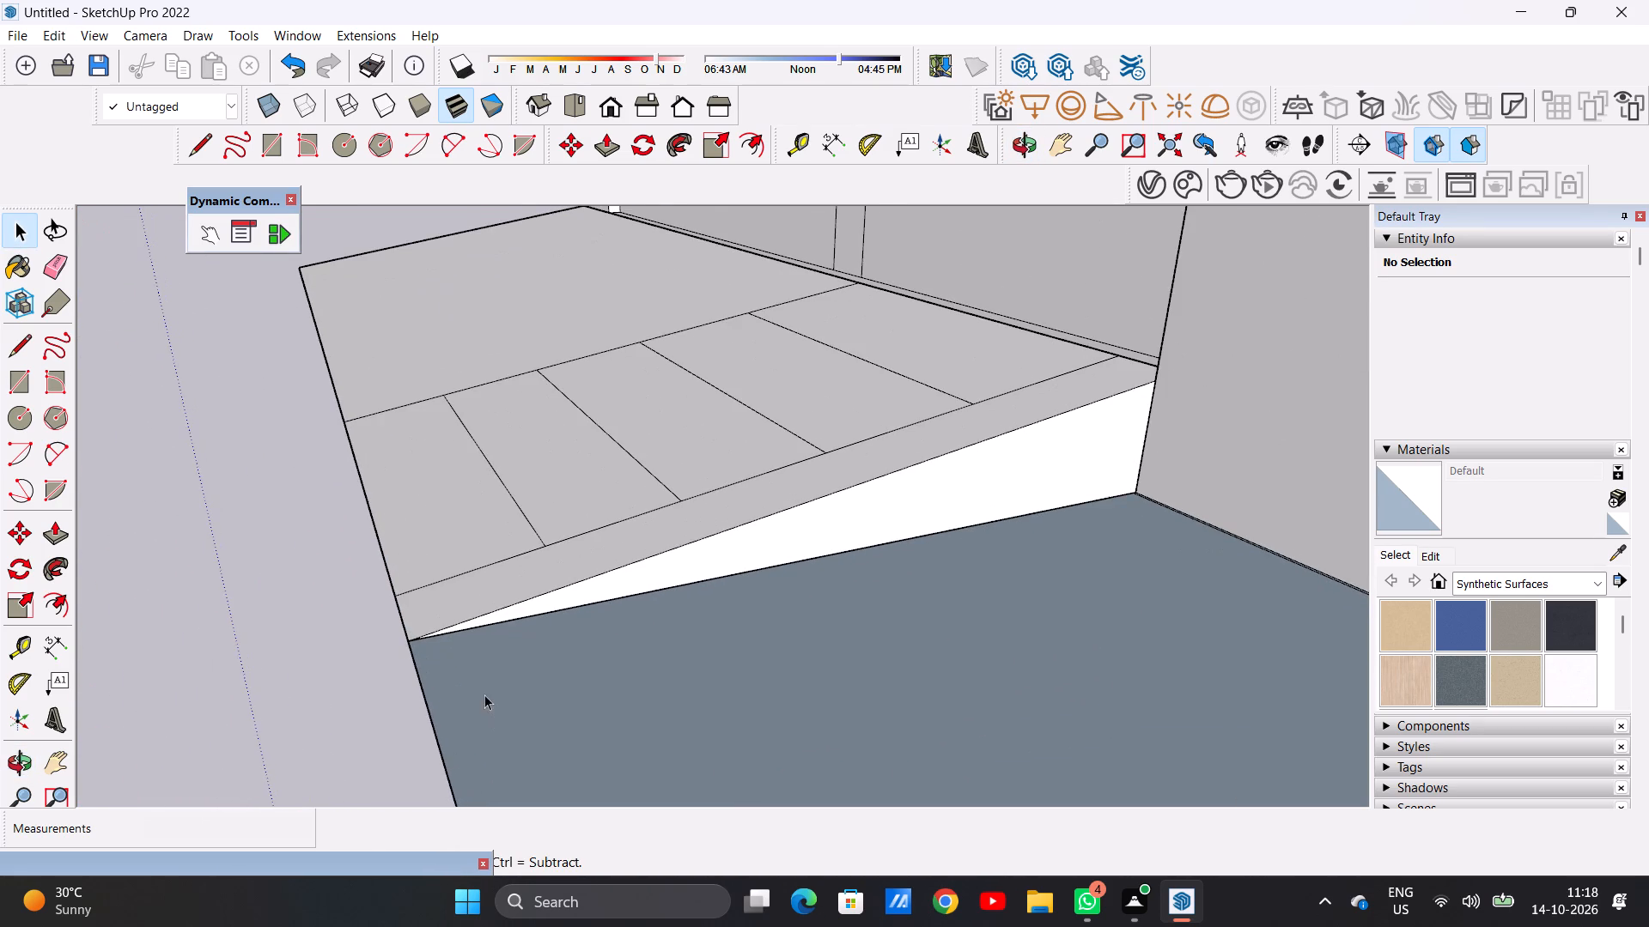
pyautogui.moveTo(429, 683); pyautogui.dragTo(476, 584, button='middle')
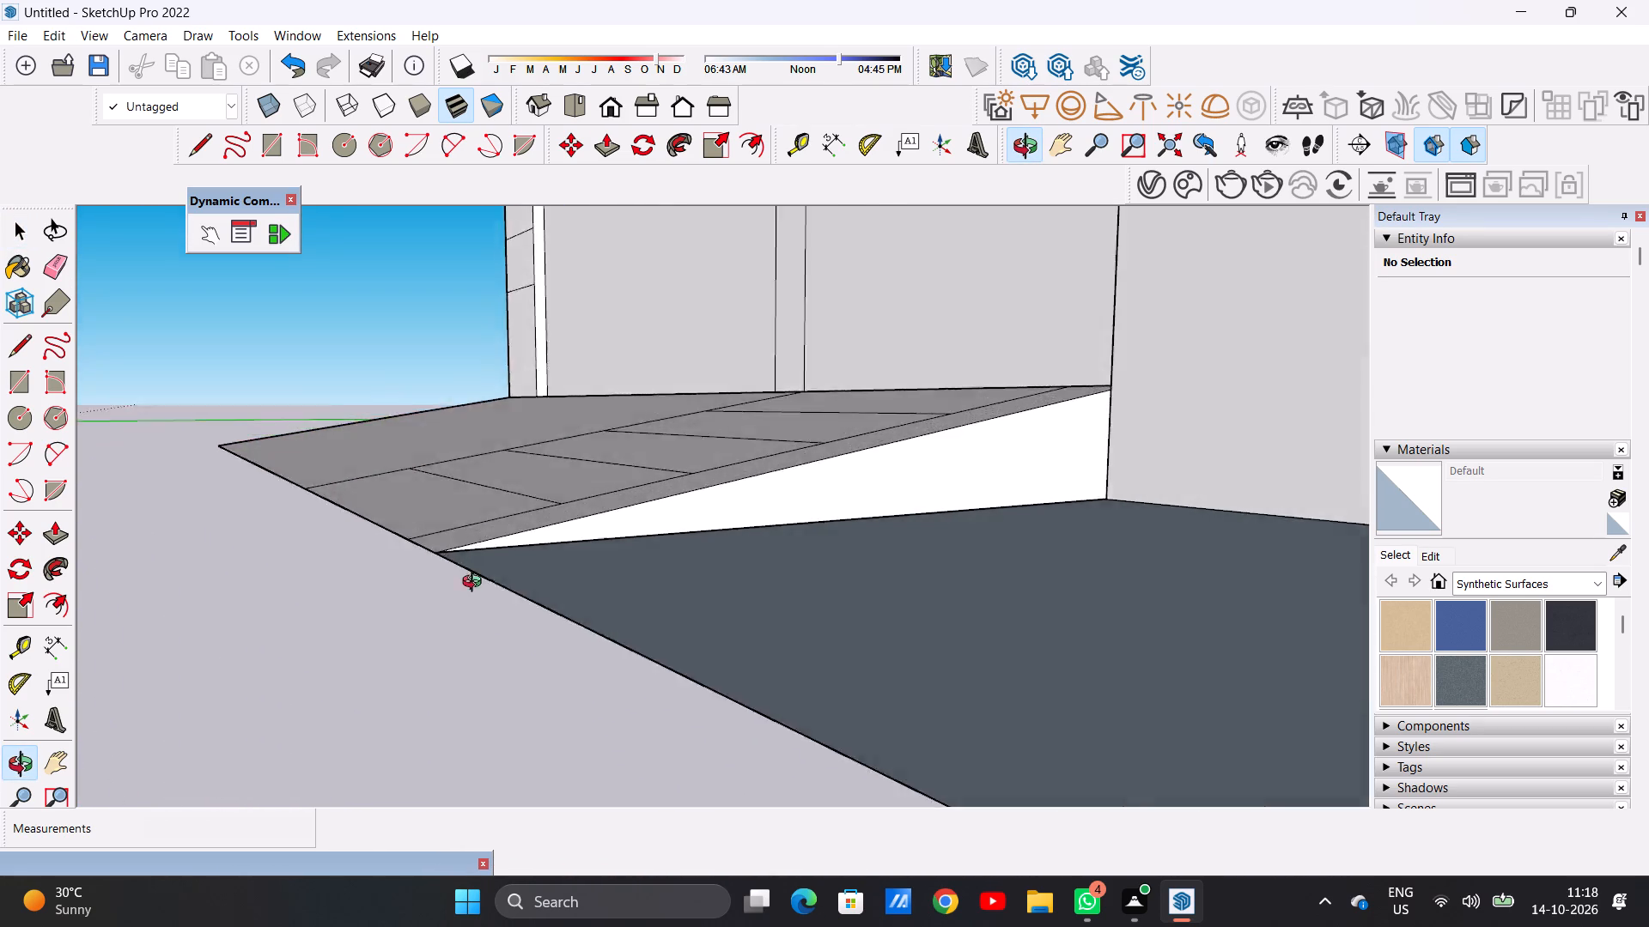
pyautogui.moveTo(476, 584); pyautogui.dragTo(473, 682, button='middle')
pyautogui.scroll(-20, 459, 647)
pyautogui.scroll(-8, 459, 647)
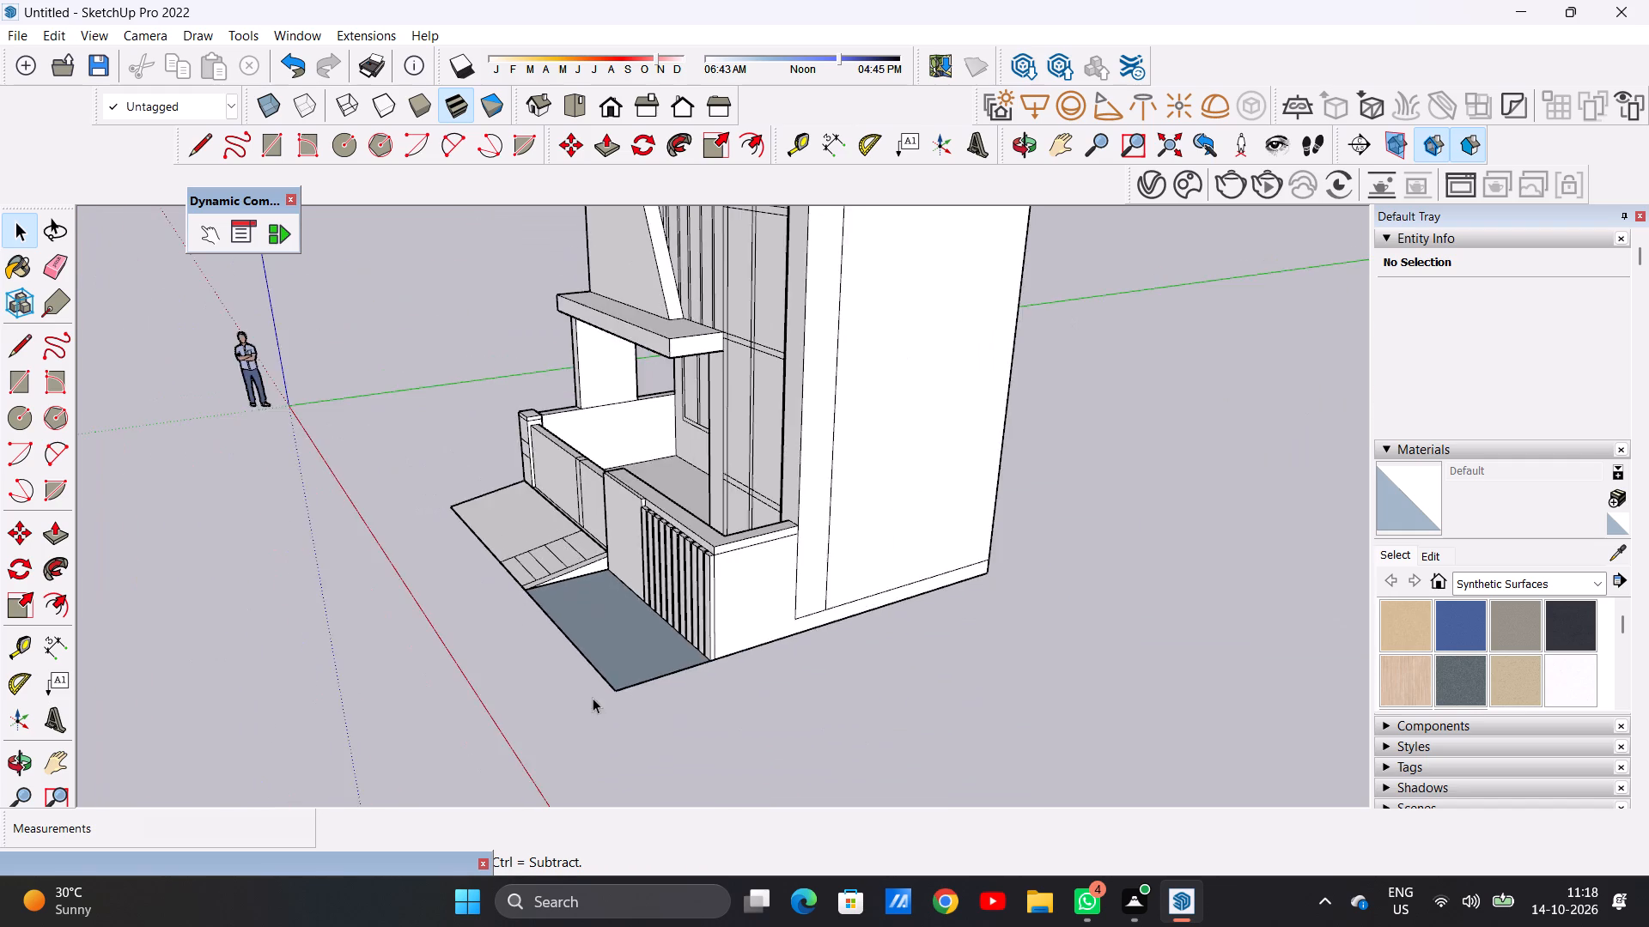
pyautogui.moveTo(603, 700); pyautogui.dragTo(1016, 832, button='middle')
pyautogui.scroll(5, 830, 669)
pyautogui.moveTo(806, 757); pyautogui.dragTo(757, 527, button='middle')
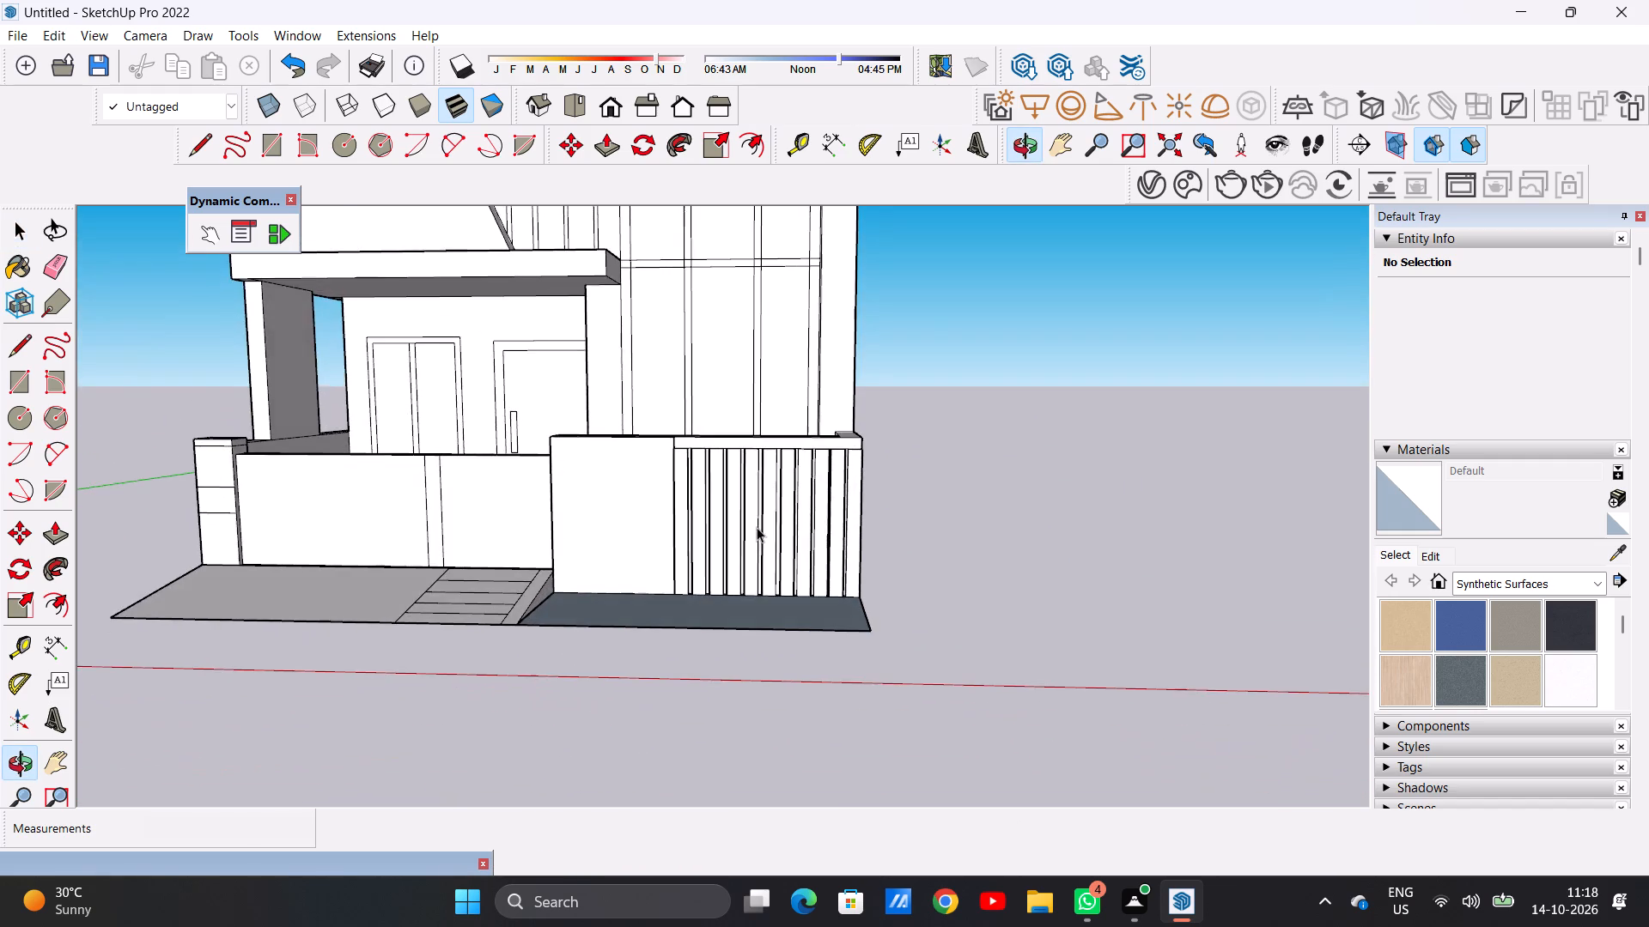
pyautogui.moveTo(757, 527); pyautogui.dragTo(758, 527, button='middle')
pyautogui.scroll(6, 752, 532)
pyautogui.moveTo(872, 472); pyautogui.dragTo(872, 789, button='middle')
pyautogui.scroll(-12, 834, 531)
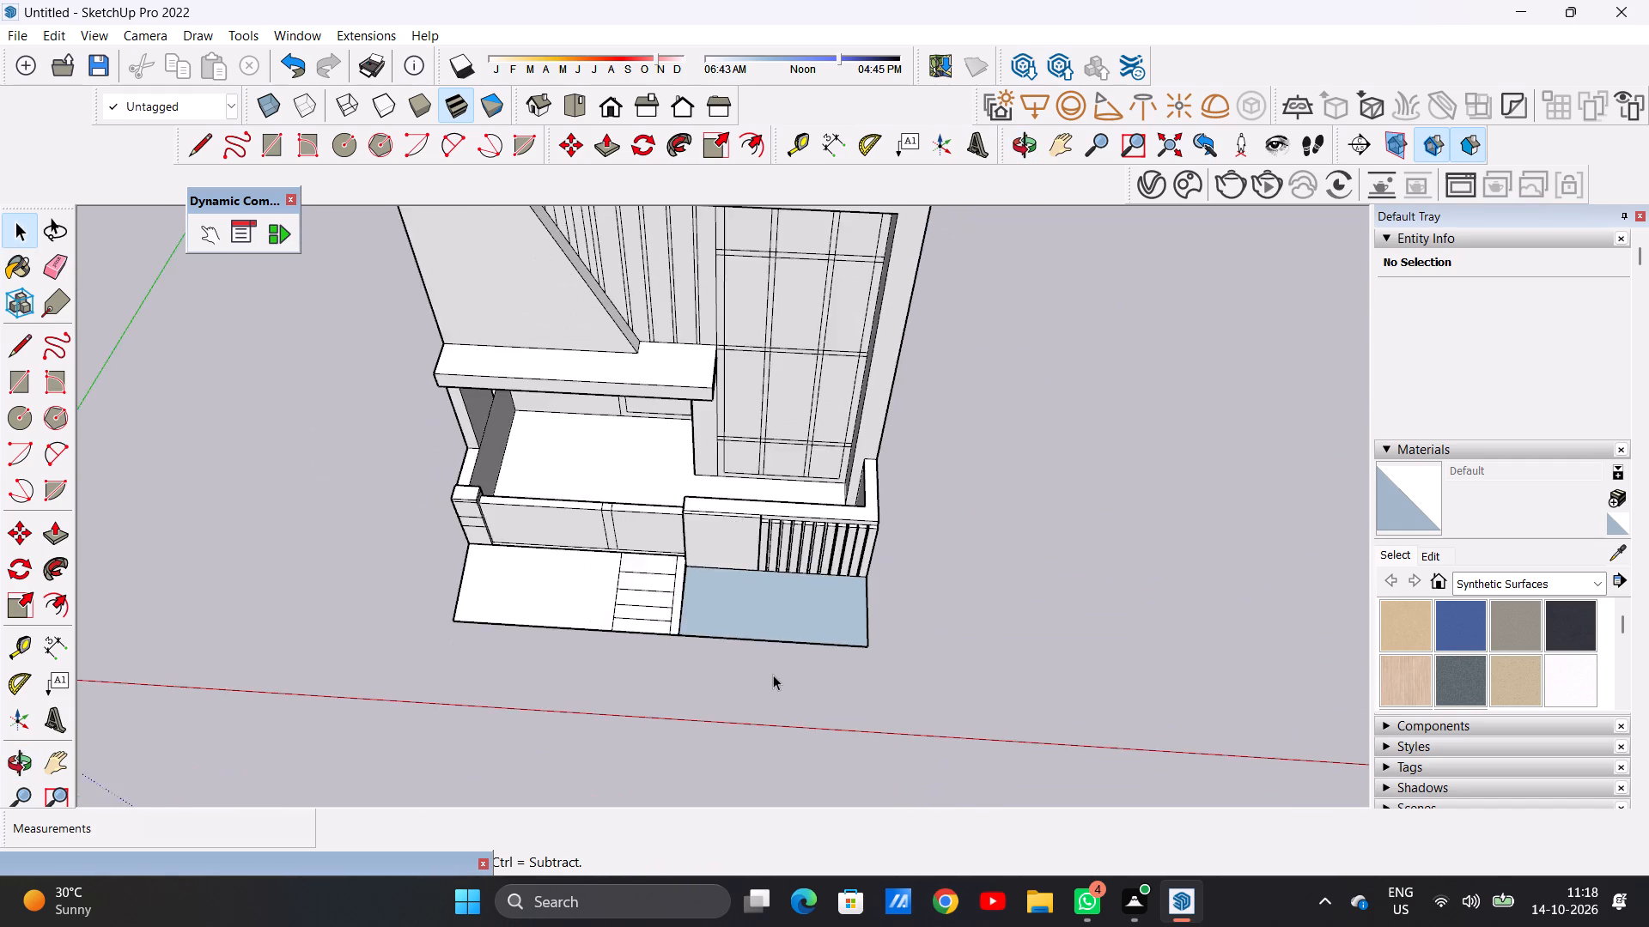
# Offset the ground rectangle's outline inward by about 5 7/16" to form a border beside the ramp.
pyautogui.scroll(6, 773, 675)
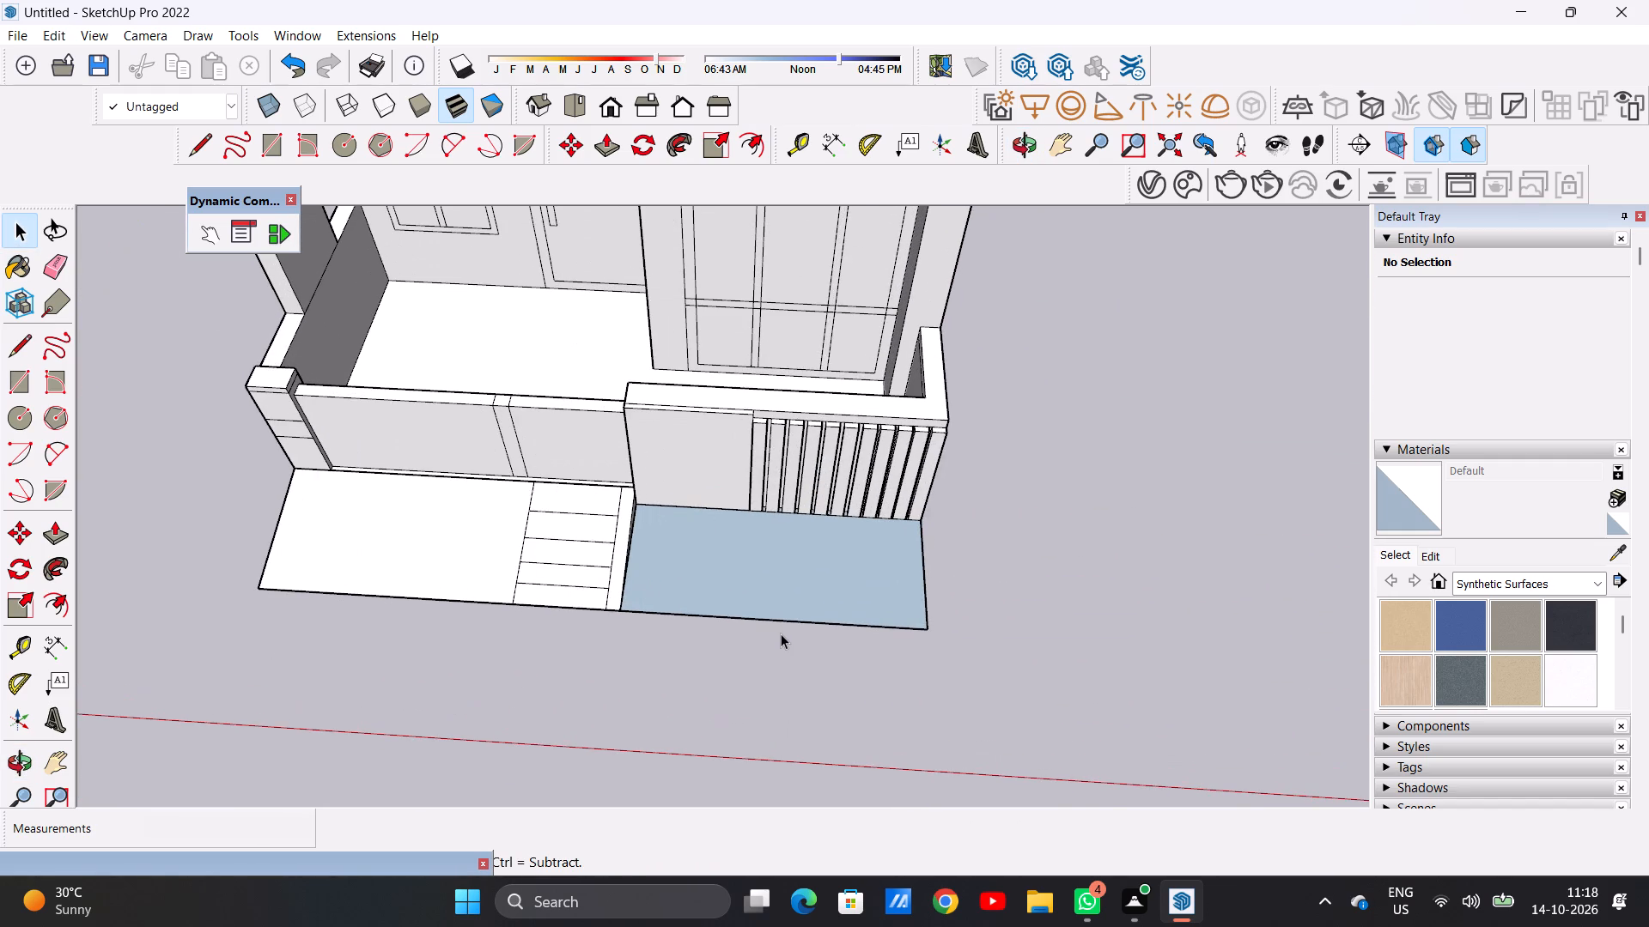
pyautogui.scroll(2, 781, 633)
pyautogui.press('o')
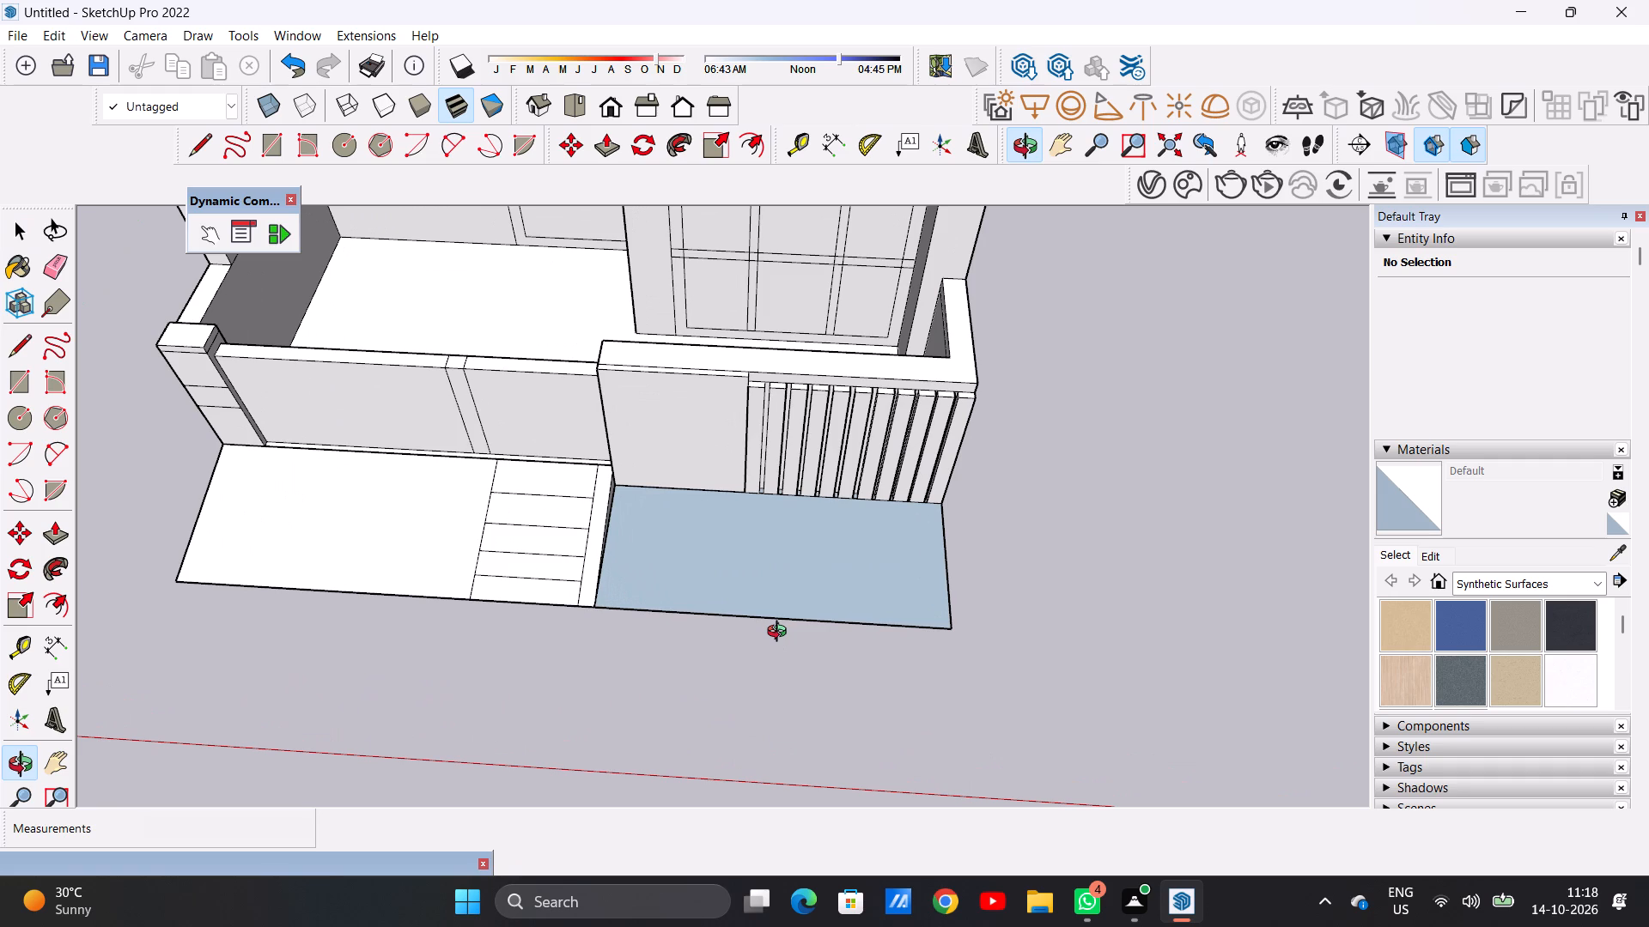
pyautogui.press('f')
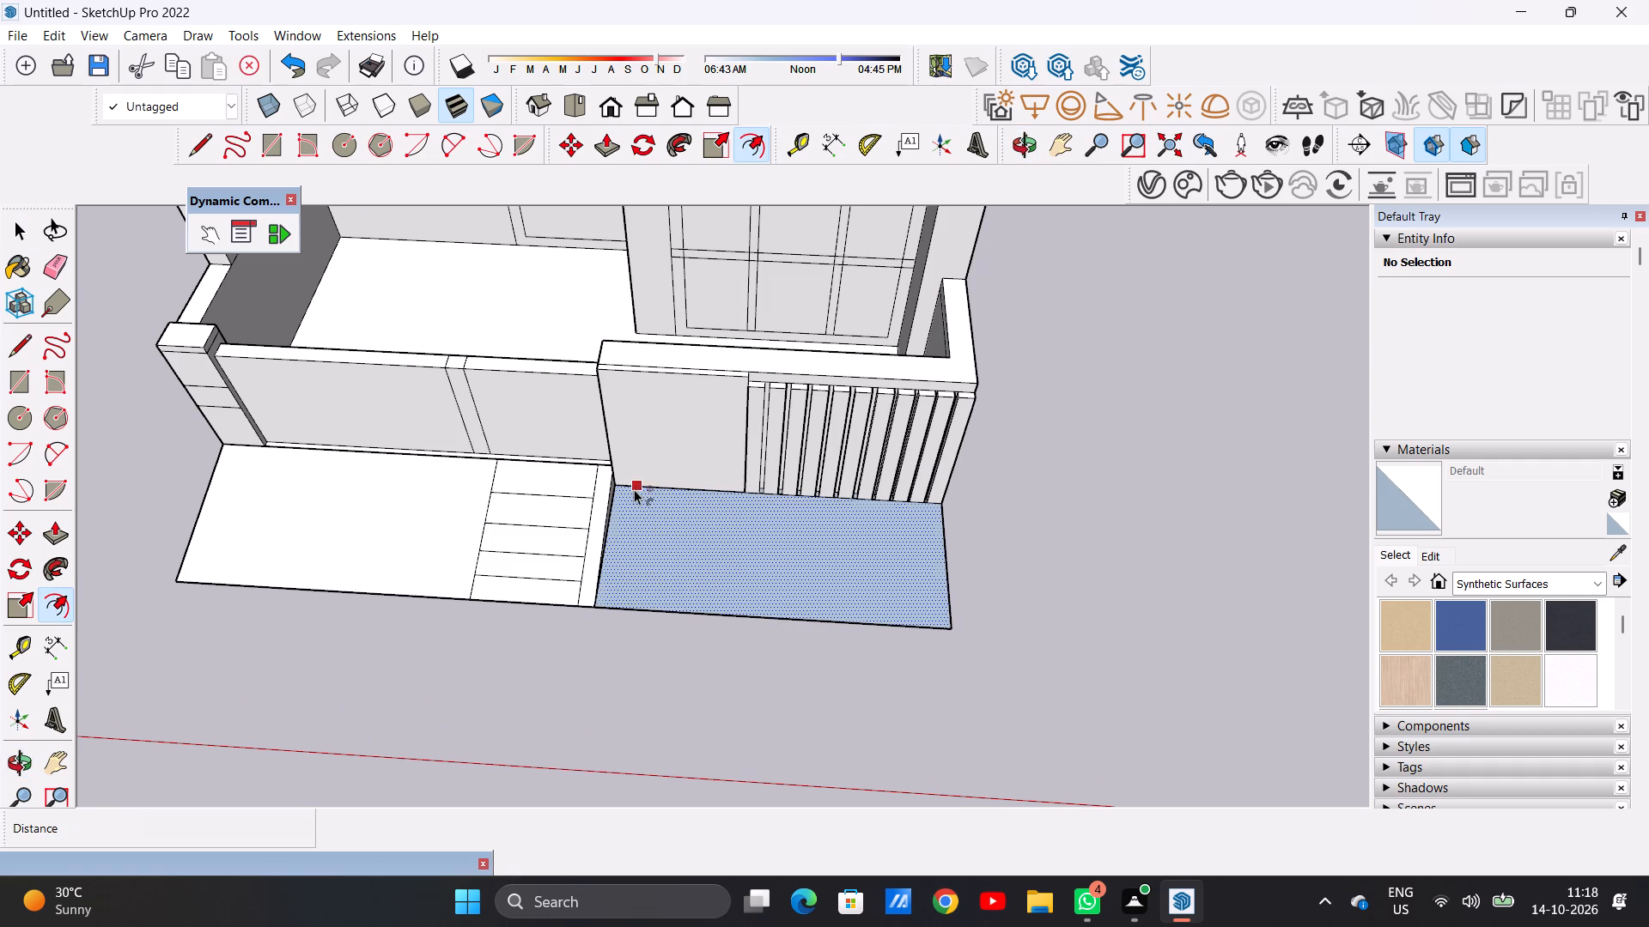
pyautogui.click(818, 507)
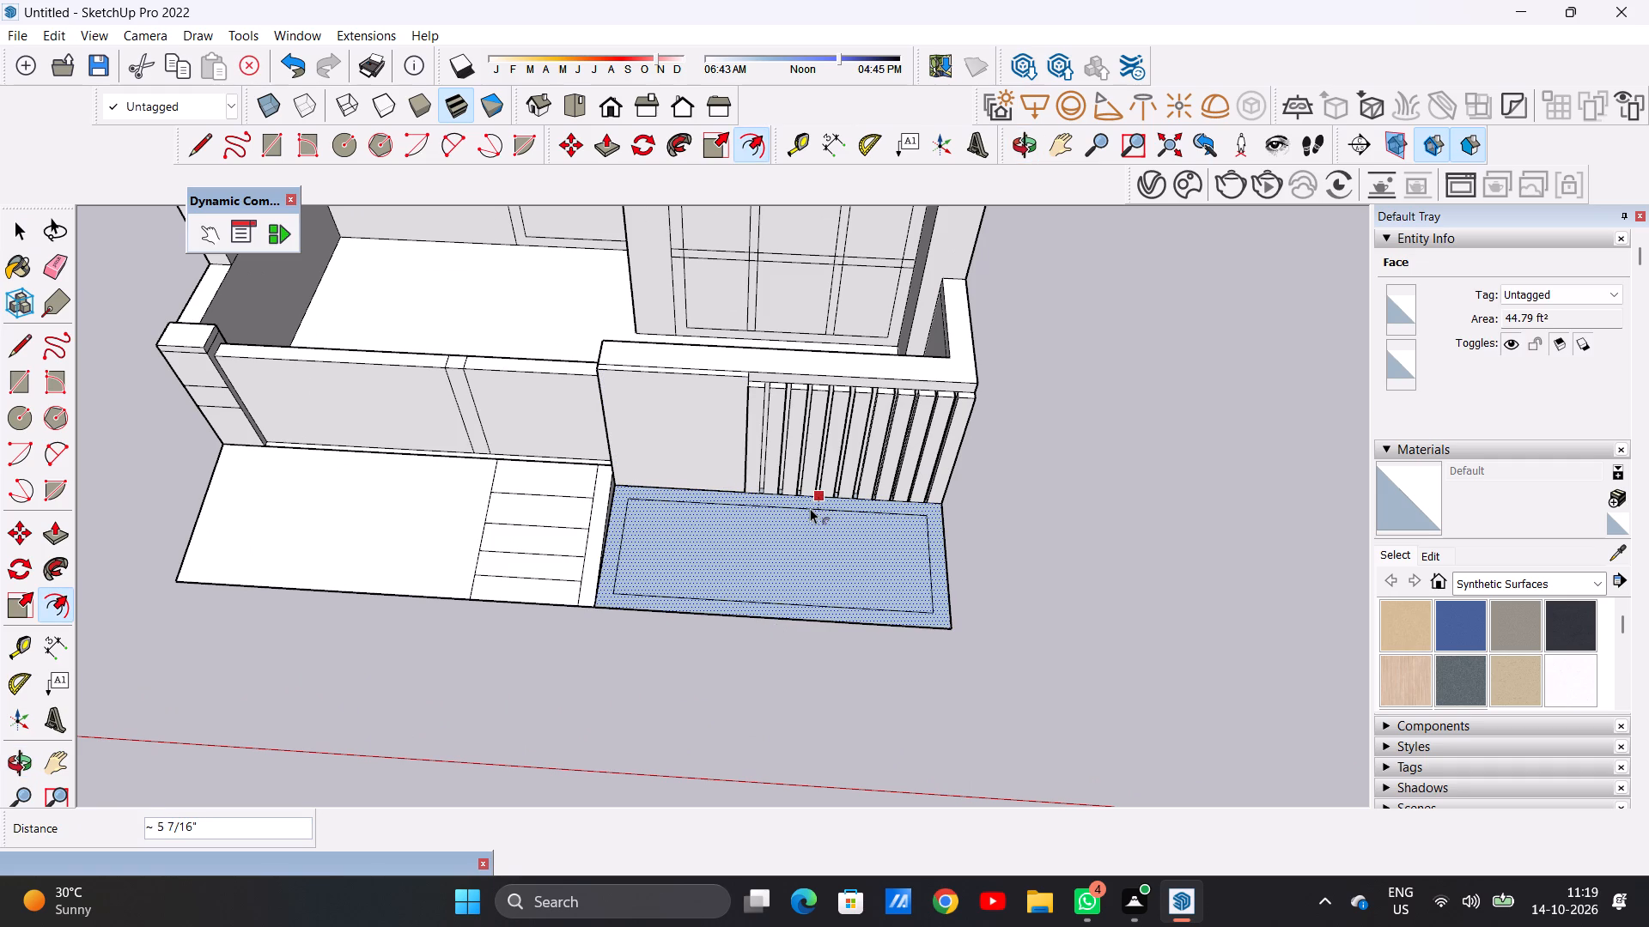
pyautogui.click(810, 508)
pyautogui.press('space')
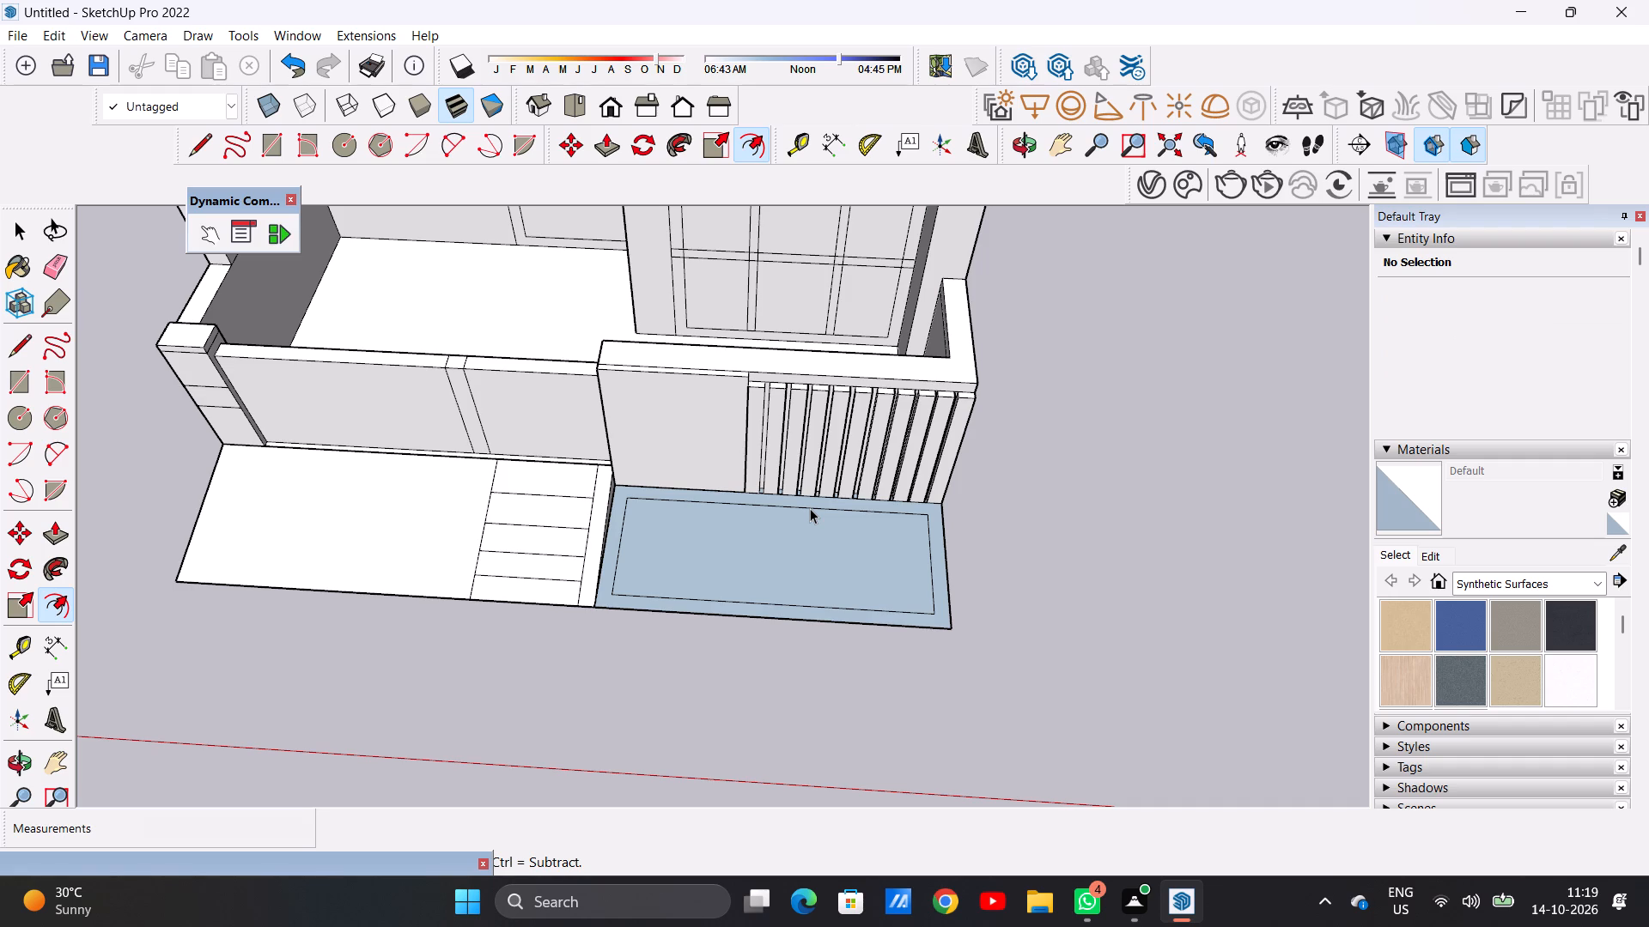
# Push/Pull the border strip around the ground rectangle up by about 1 1/16".
pyautogui.scroll(3, 932, 614)
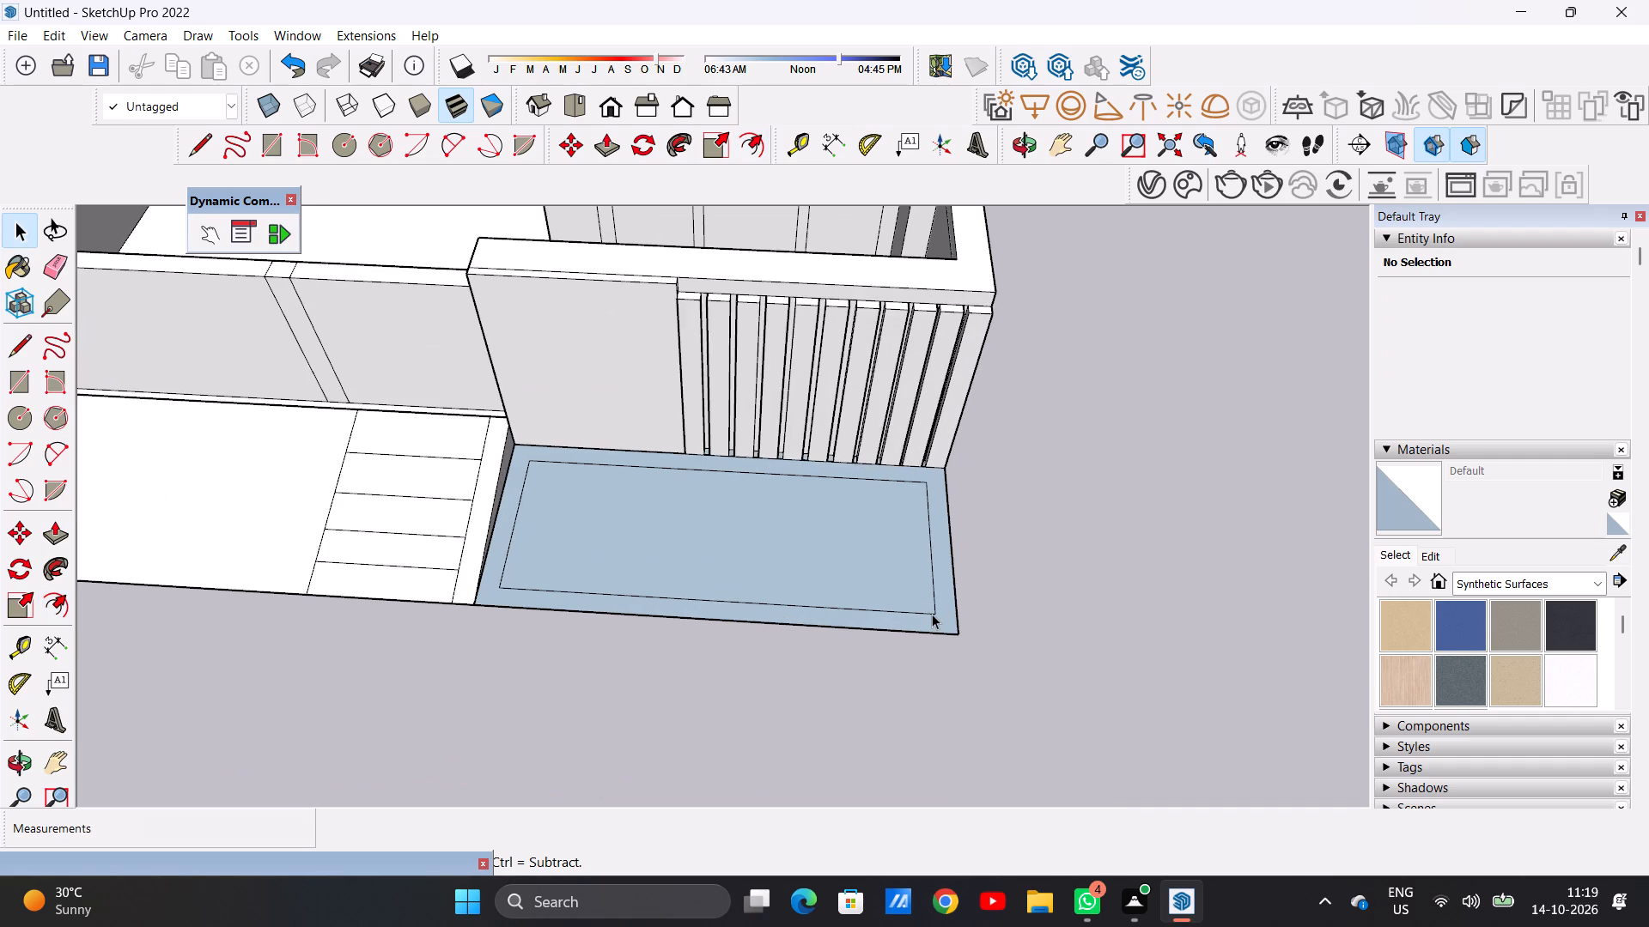
pyautogui.scroll(1, 958, 611)
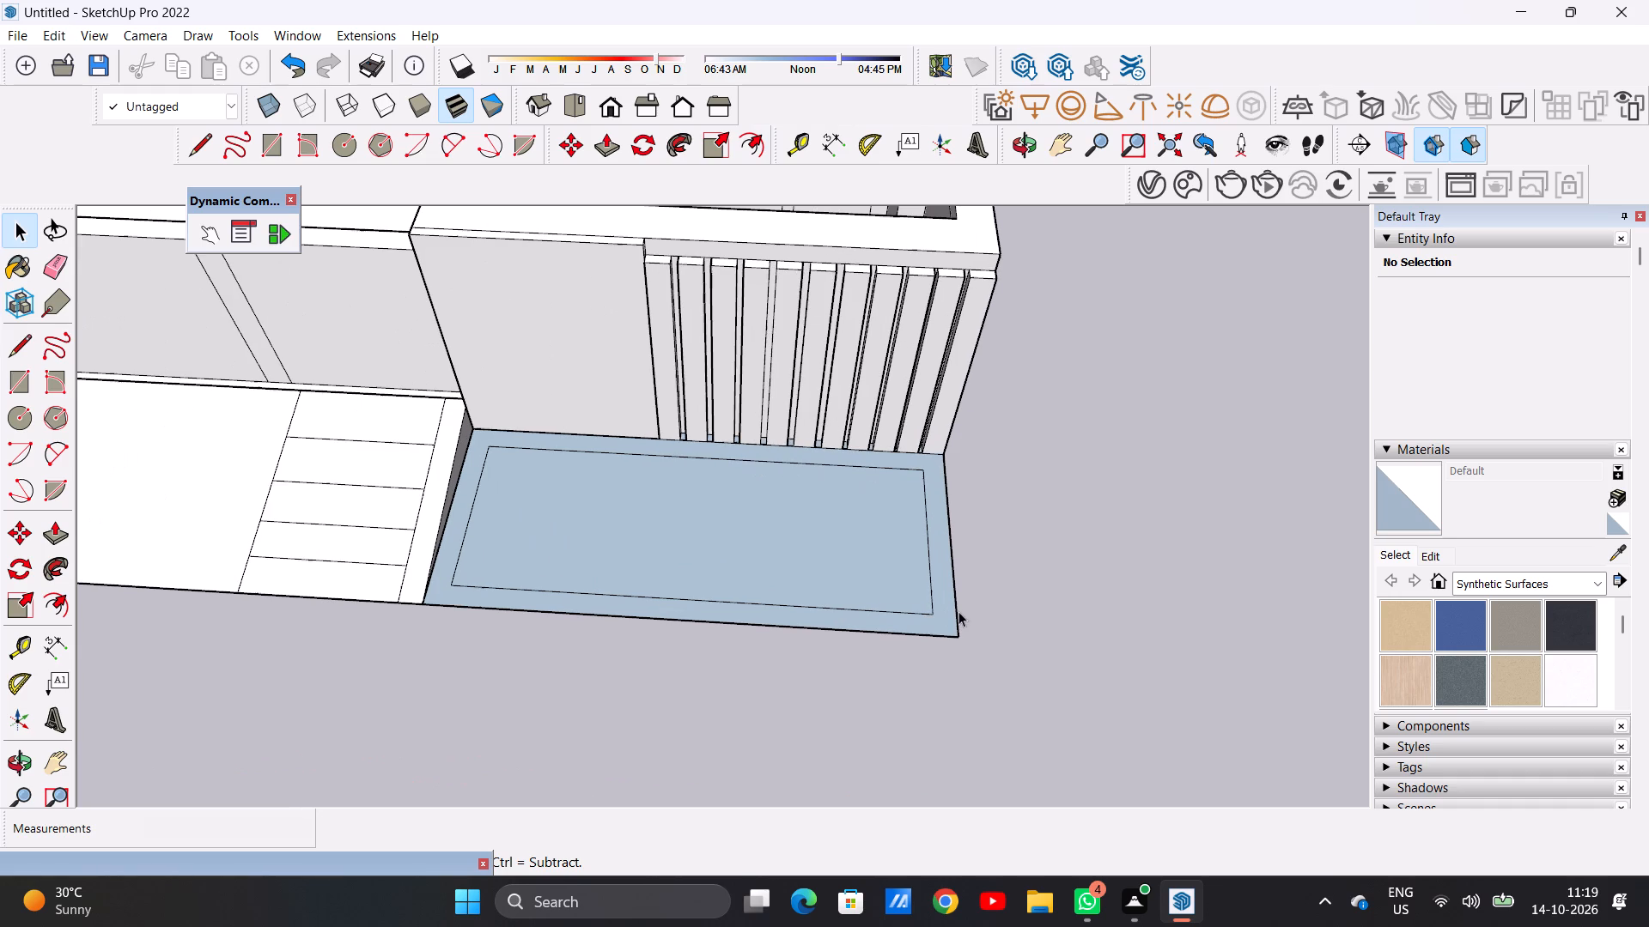
pyautogui.press('p')
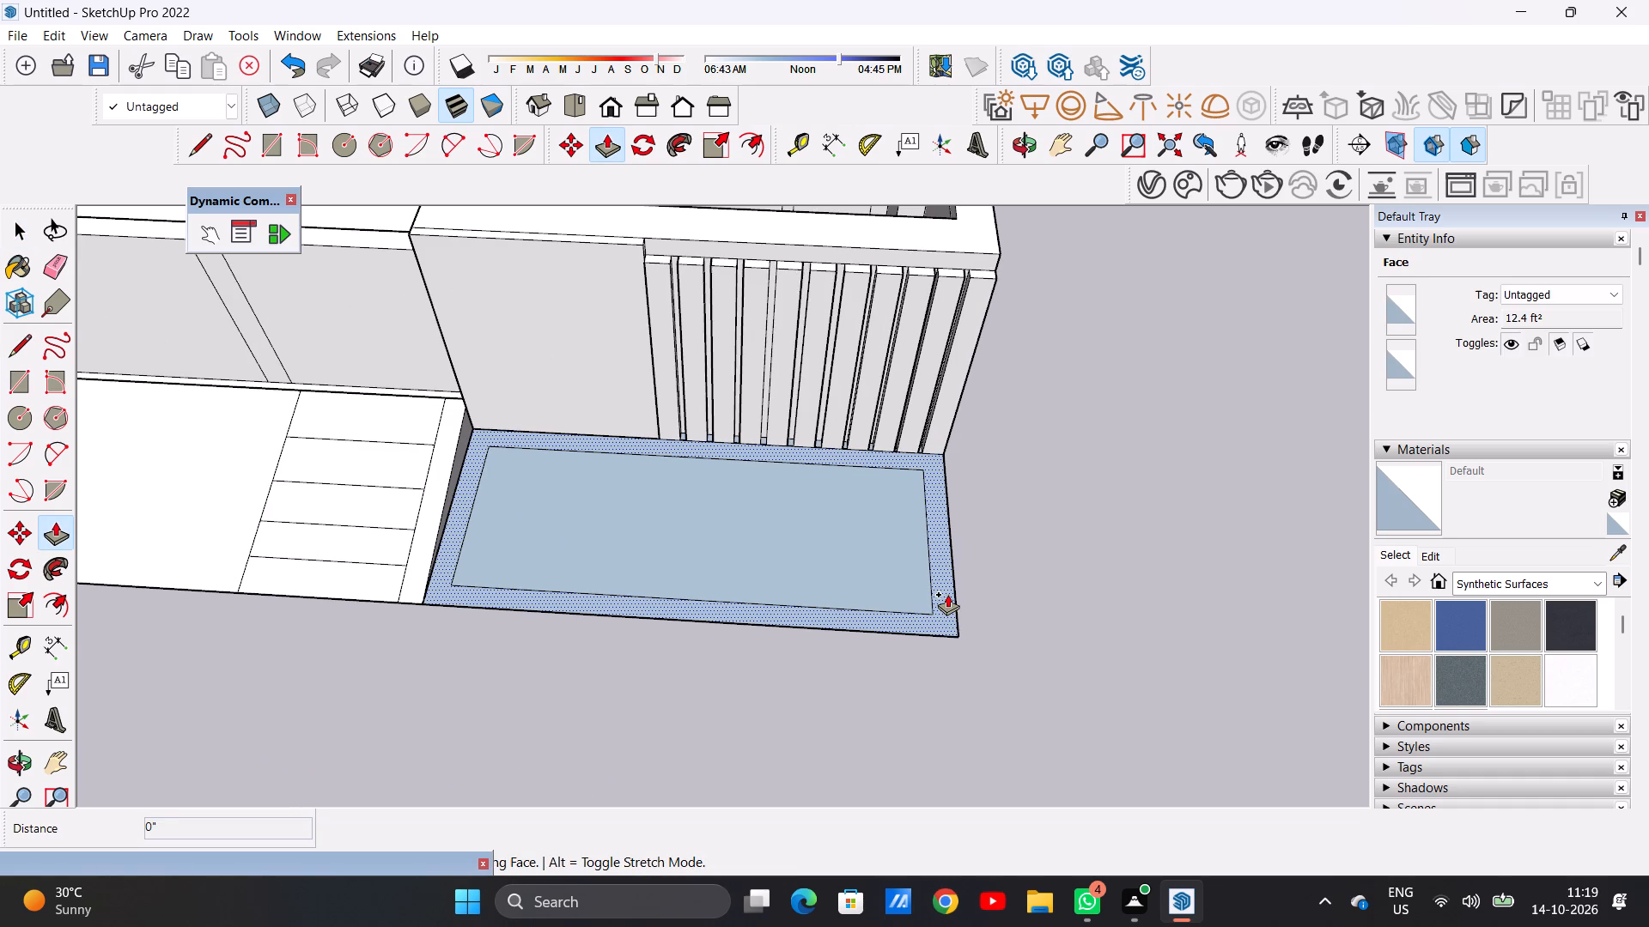
pyautogui.click(947, 594)
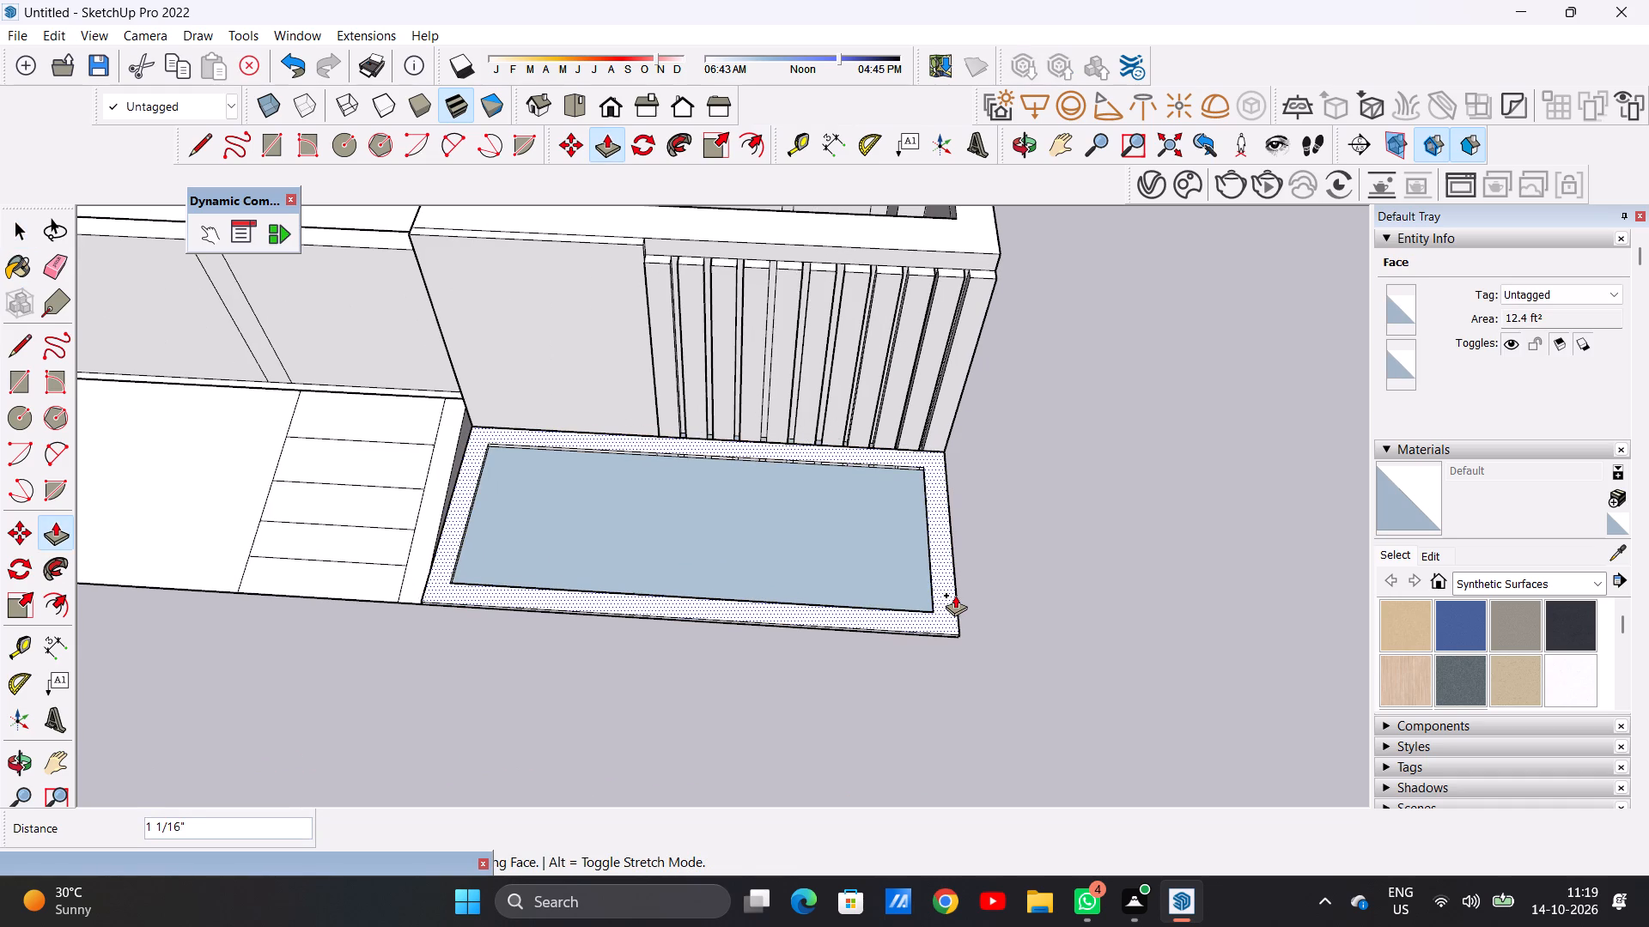
pyautogui.click(955, 595)
pyautogui.press('space')
# Examine the raised ground border and the whole front facade from above, from eye level and from both sides.
pyautogui.scroll(-5, 813, 561)
pyautogui.moveTo(811, 627); pyautogui.dragTo(806, 531, button='middle')
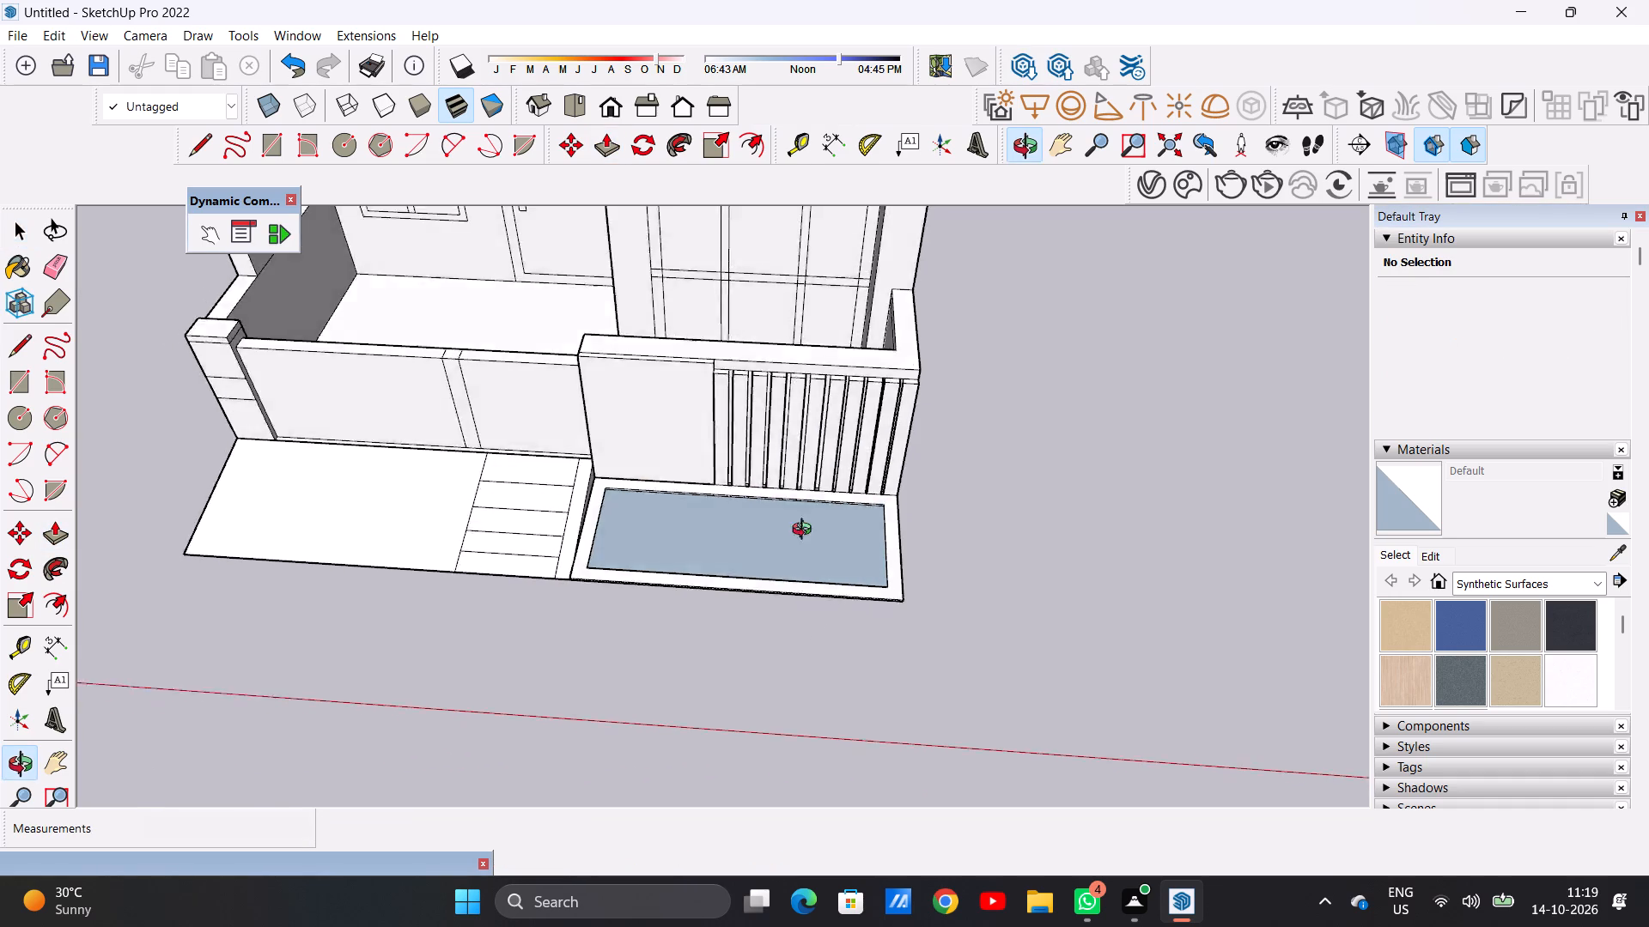
pyautogui.moveTo(806, 531); pyautogui.dragTo(785, 395, button='middle')
pyautogui.moveTo(788, 586); pyautogui.dragTo(838, 685, button='middle')
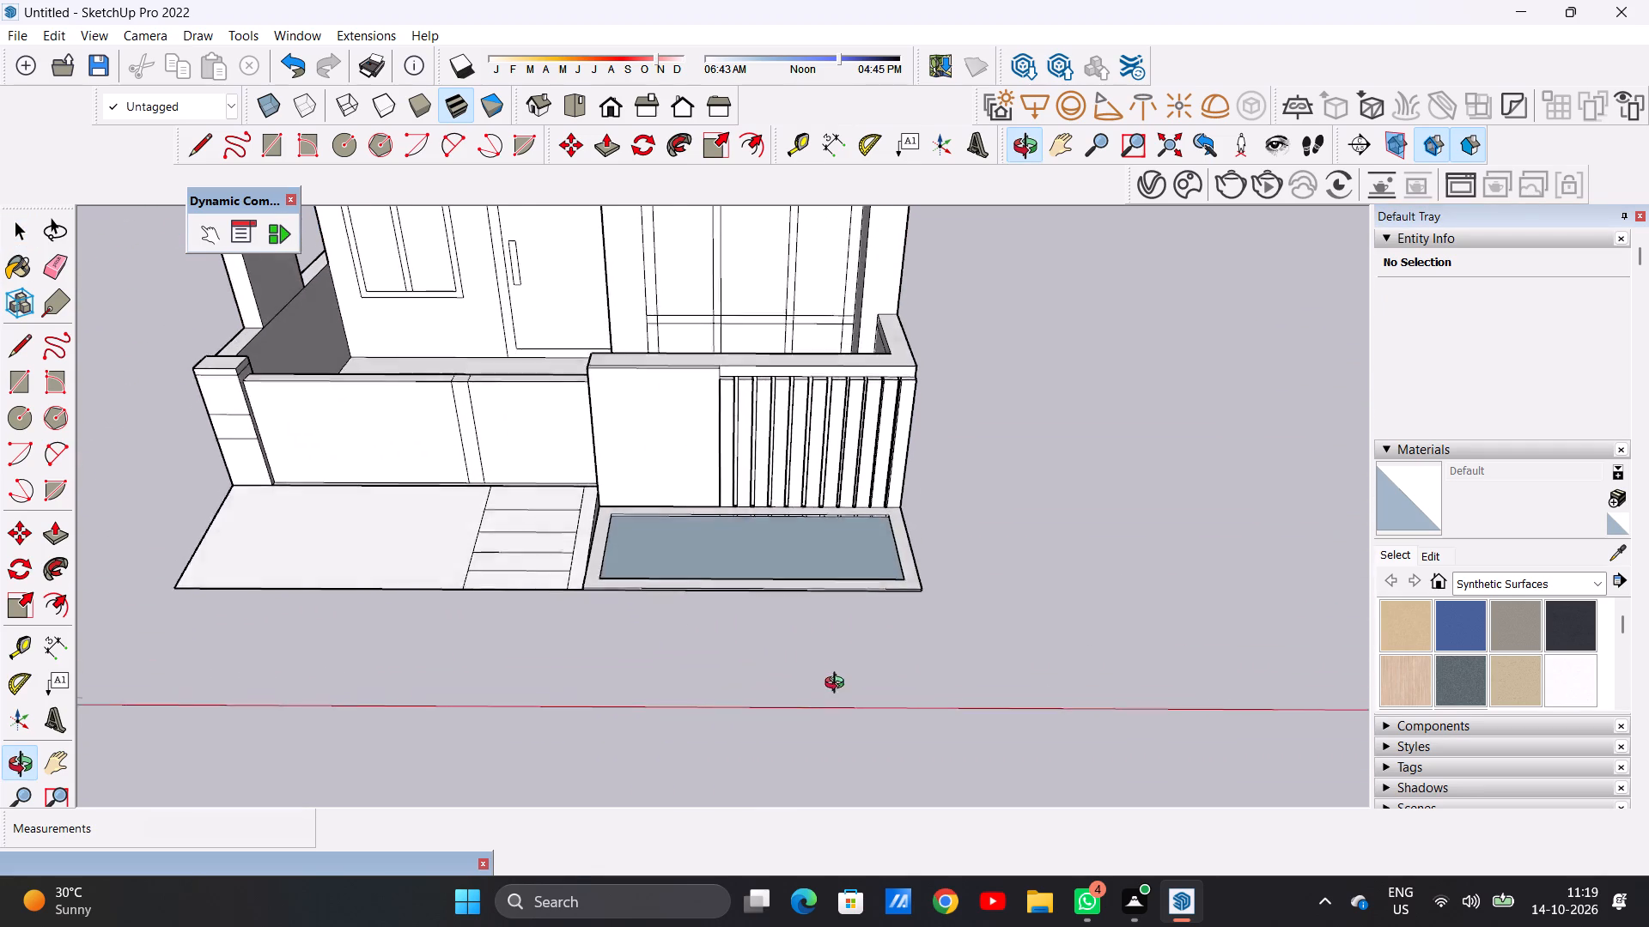
pyautogui.moveTo(838, 685); pyautogui.dragTo(842, 696, button='middle')
pyautogui.scroll(-15, 663, 679)
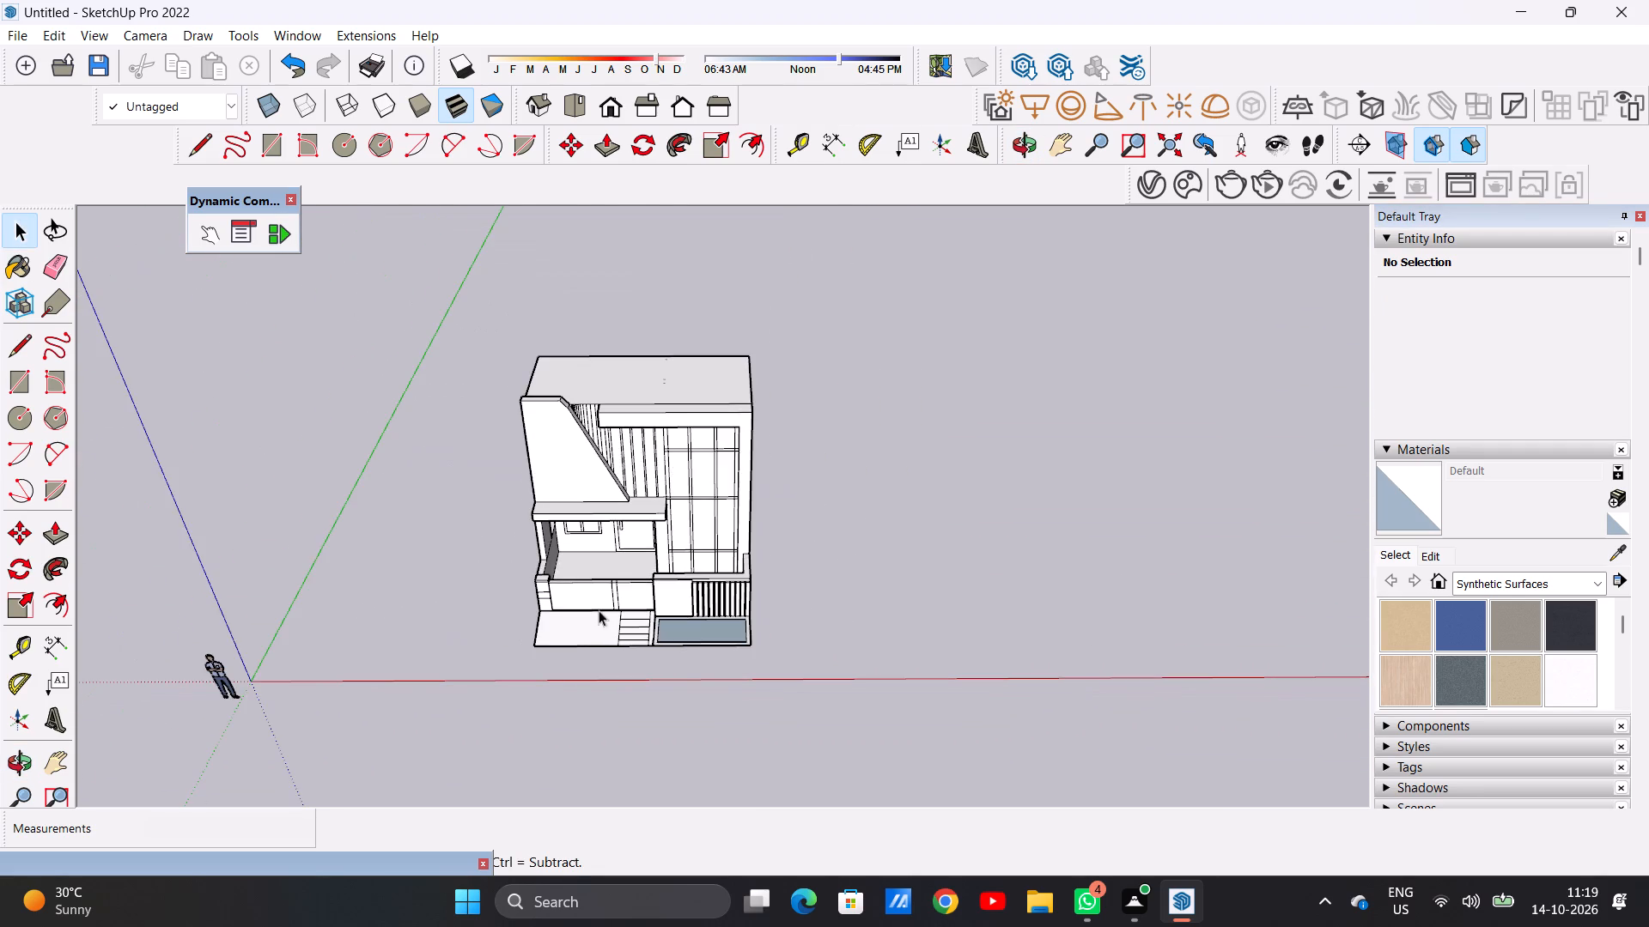
pyautogui.scroll(8, 601, 615)
pyautogui.moveTo(726, 647); pyautogui.dragTo(727, 447, button='middle')
pyautogui.scroll(13, 605, 440)
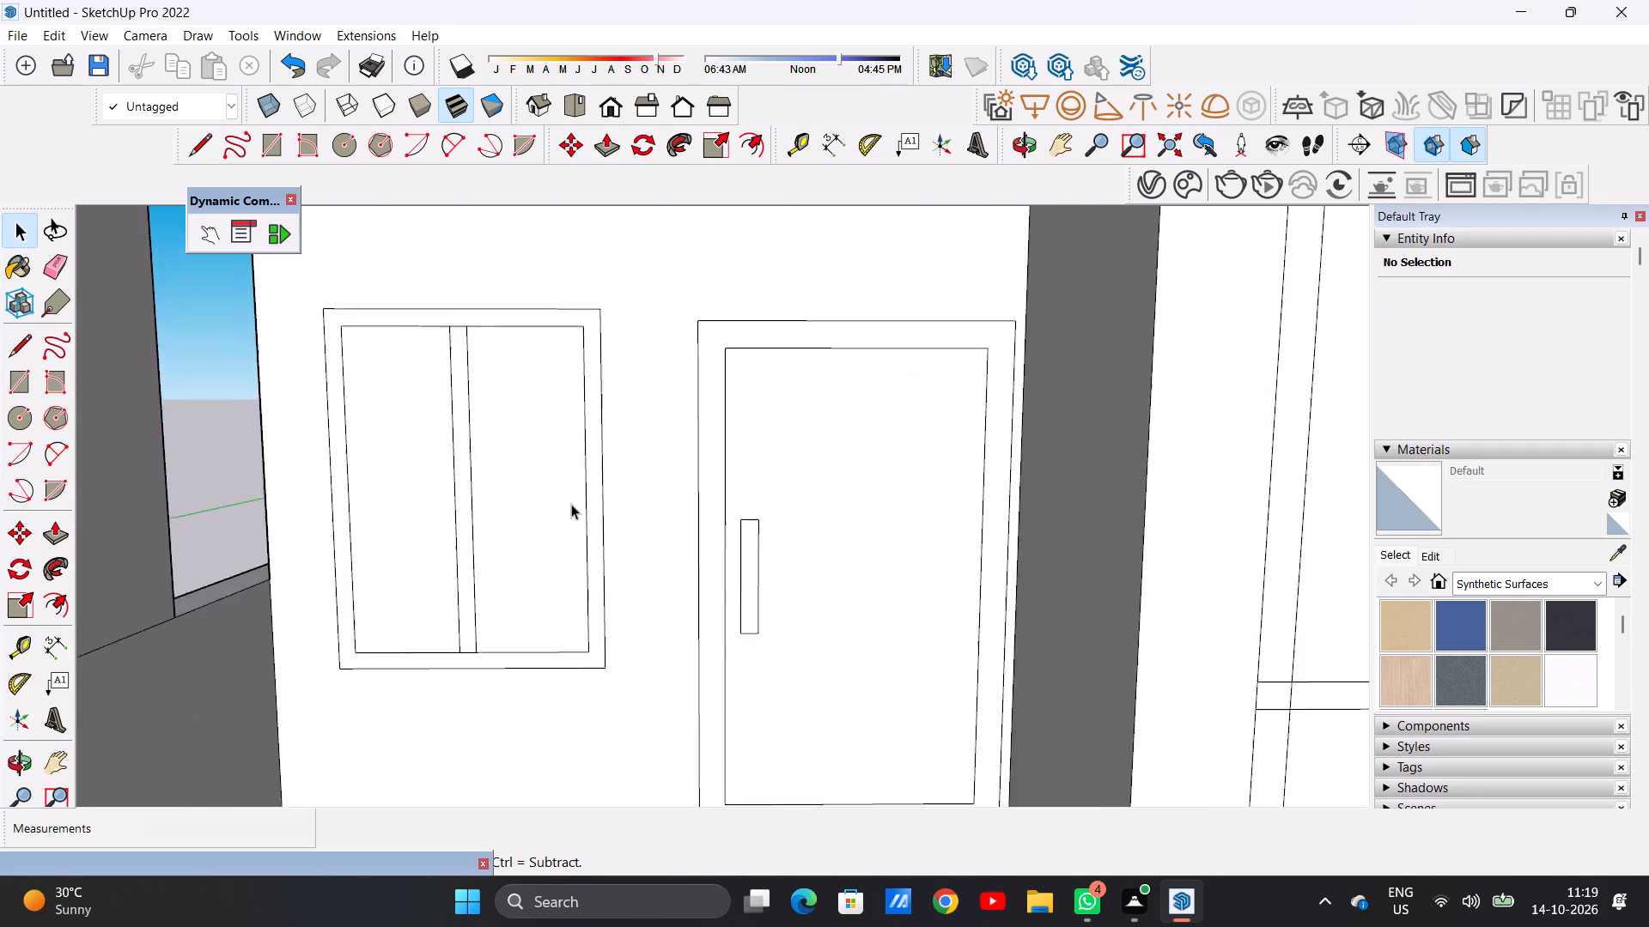
pyautogui.scroll(4, 571, 504)
pyautogui.scroll(-20, 570, 508)
pyautogui.scroll(-3, 570, 508)
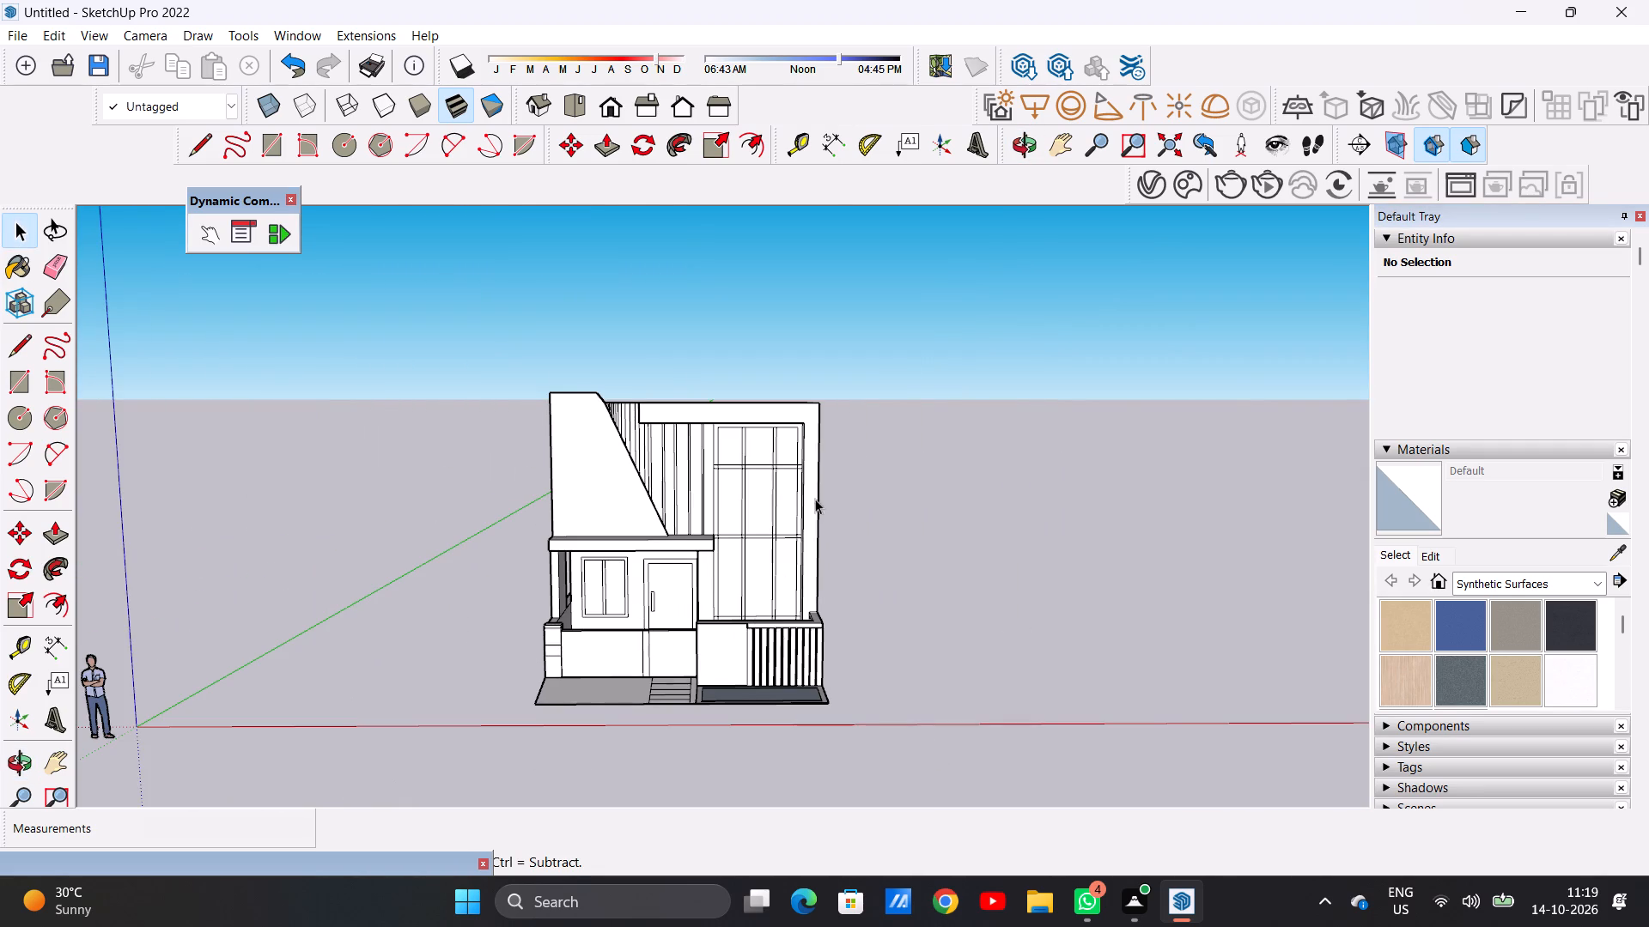
pyautogui.moveTo(816, 499); pyautogui.dragTo(858, 490, button='middle')
pyautogui.moveTo(432, 530); pyautogui.dragTo(878, 530, button='middle')
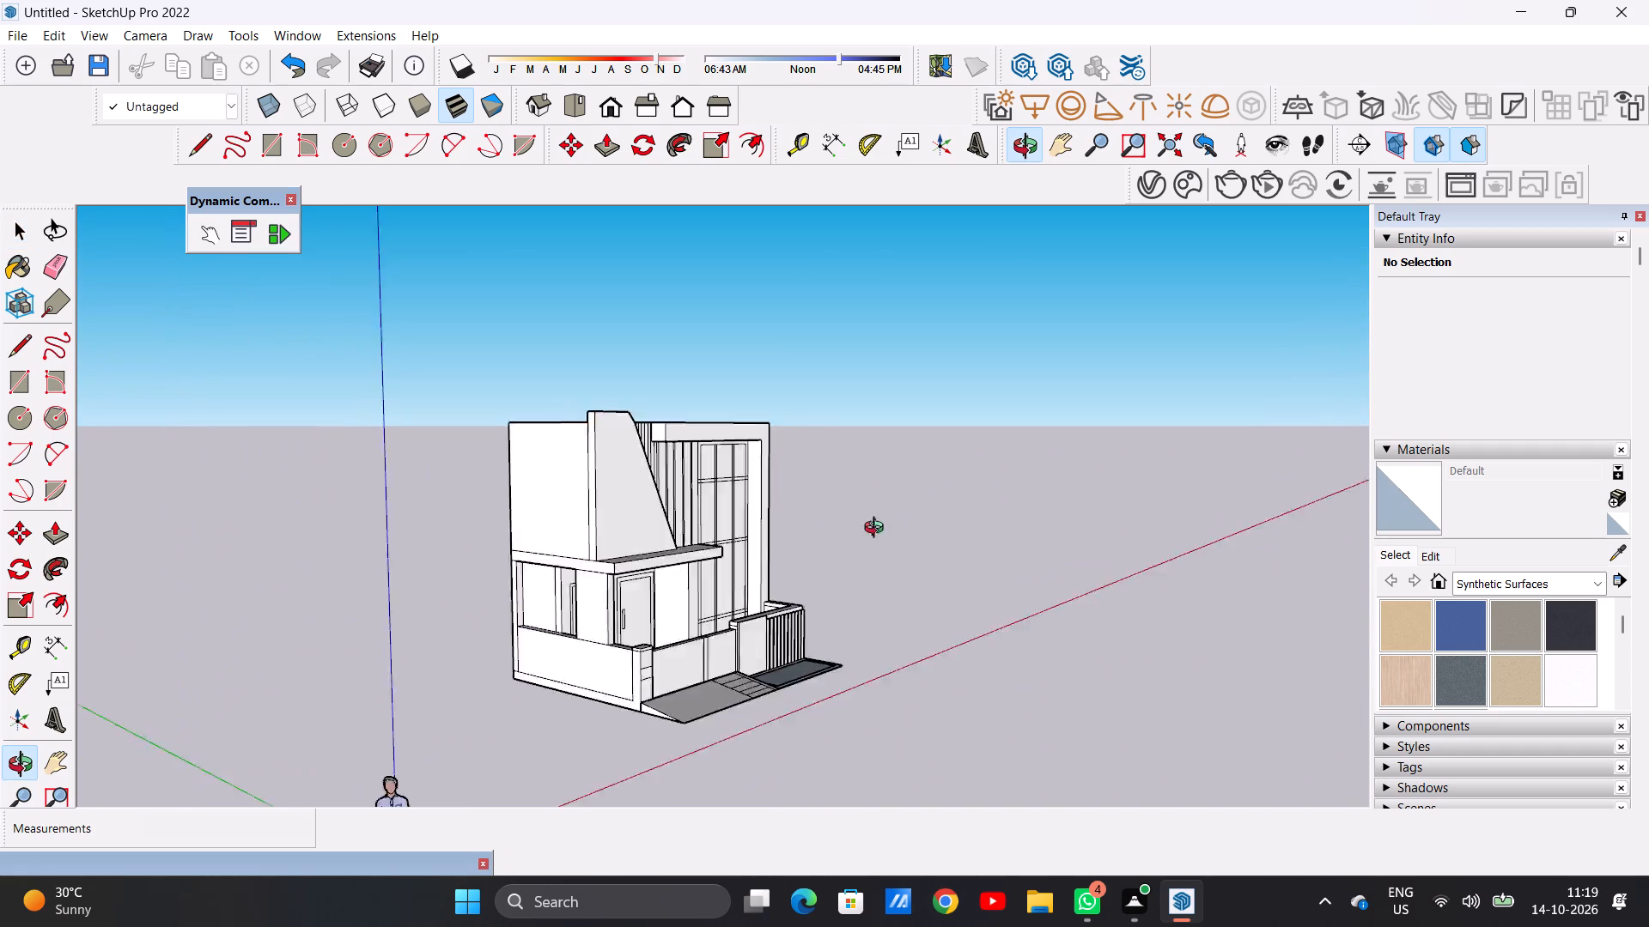
pyautogui.moveTo(878, 530); pyautogui.dragTo(300, 513, button='middle')
pyautogui.scroll(2, 626, 585)
pyautogui.scroll(-1, 626, 585)
pyautogui.scroll(12, 626, 585)
pyautogui.scroll(-5, 589, 653)
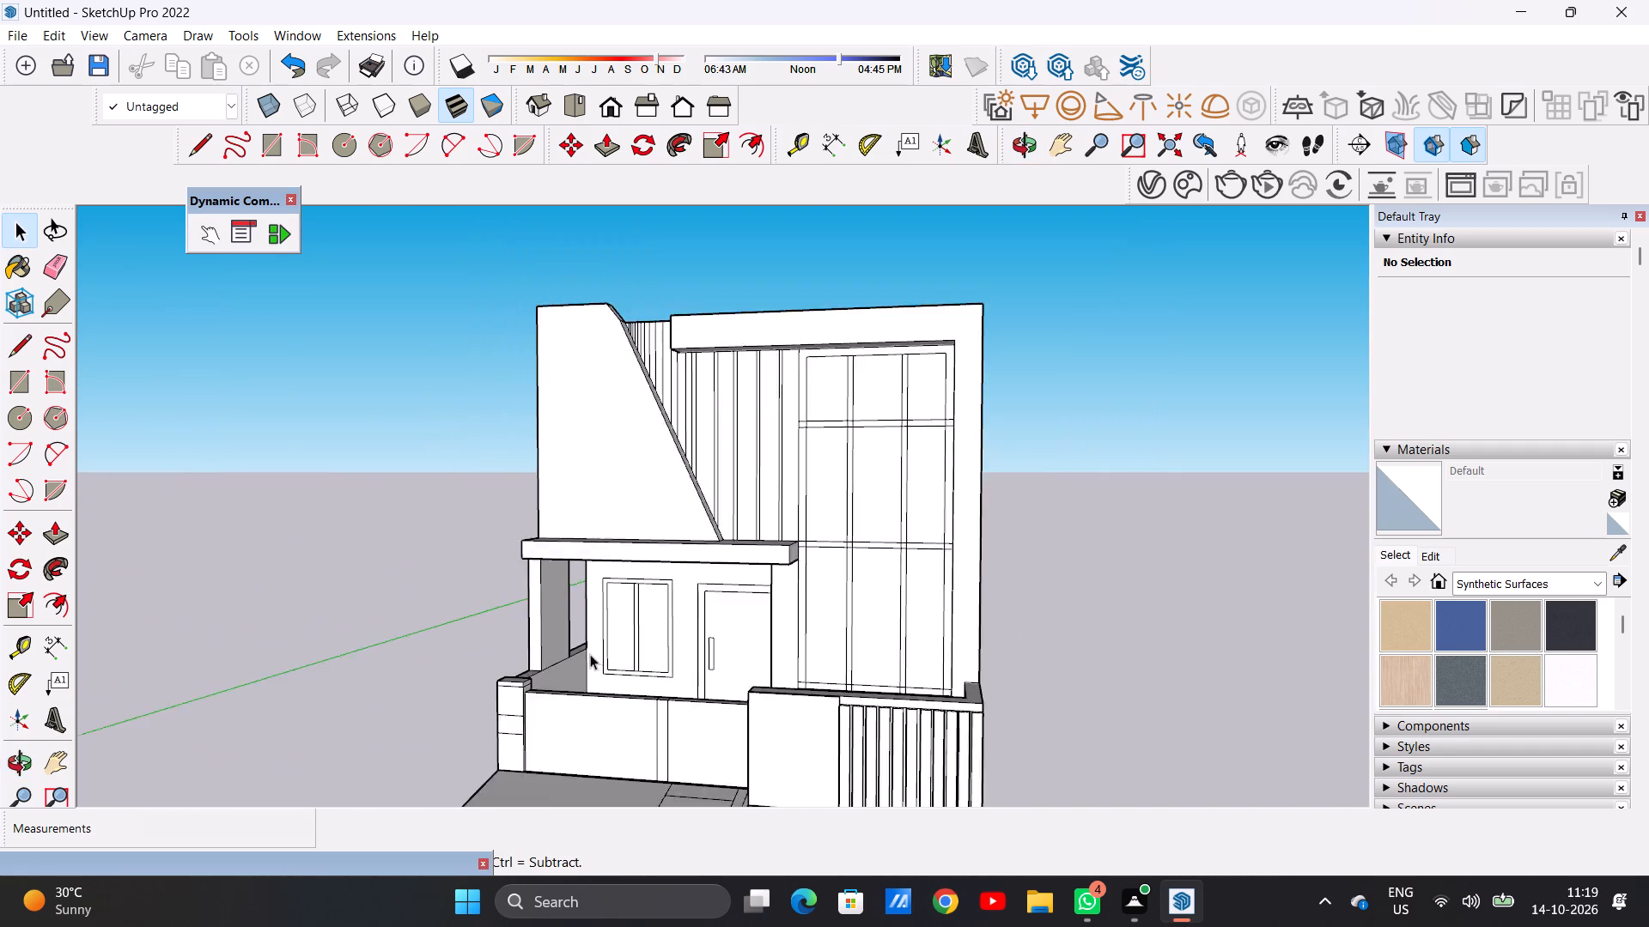
pyautogui.scroll(-6, 590, 654)
pyautogui.moveTo(622, 684); pyautogui.dragTo(678, 647, button='middle')
pyautogui.scroll(1, 678, 647)
pyautogui.scroll(-7, 762, 728)
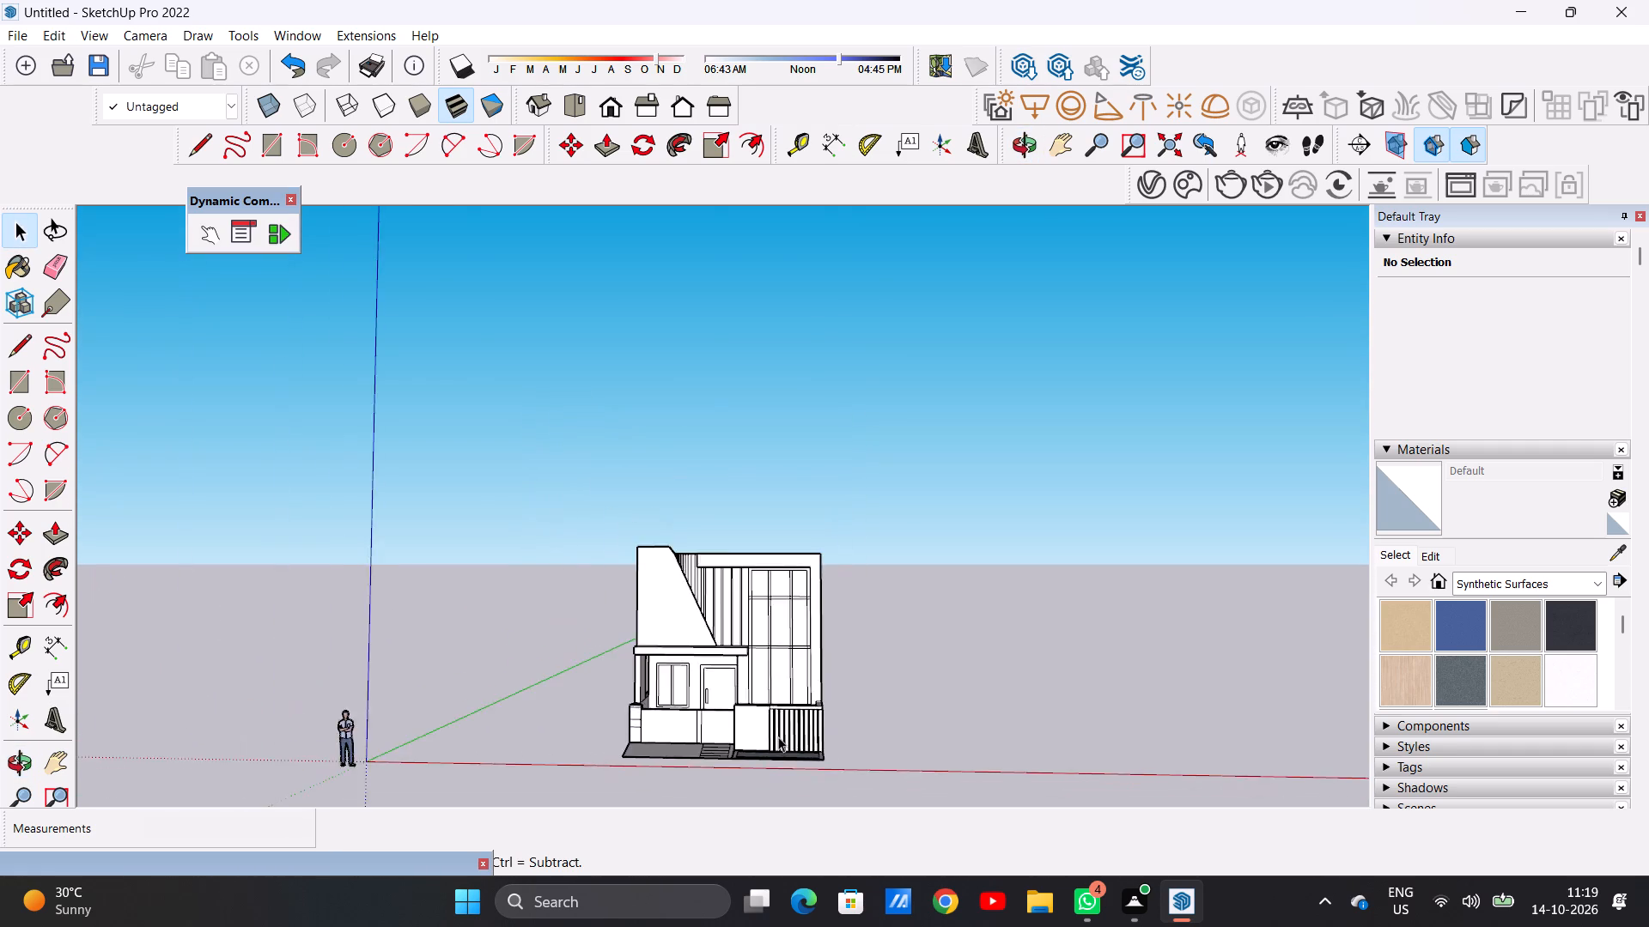
pyautogui.scroll(15, 778, 739)
pyautogui.scroll(-5, 788, 548)
pyautogui.moveTo(807, 650); pyautogui.dragTo(804, 809, button='middle')
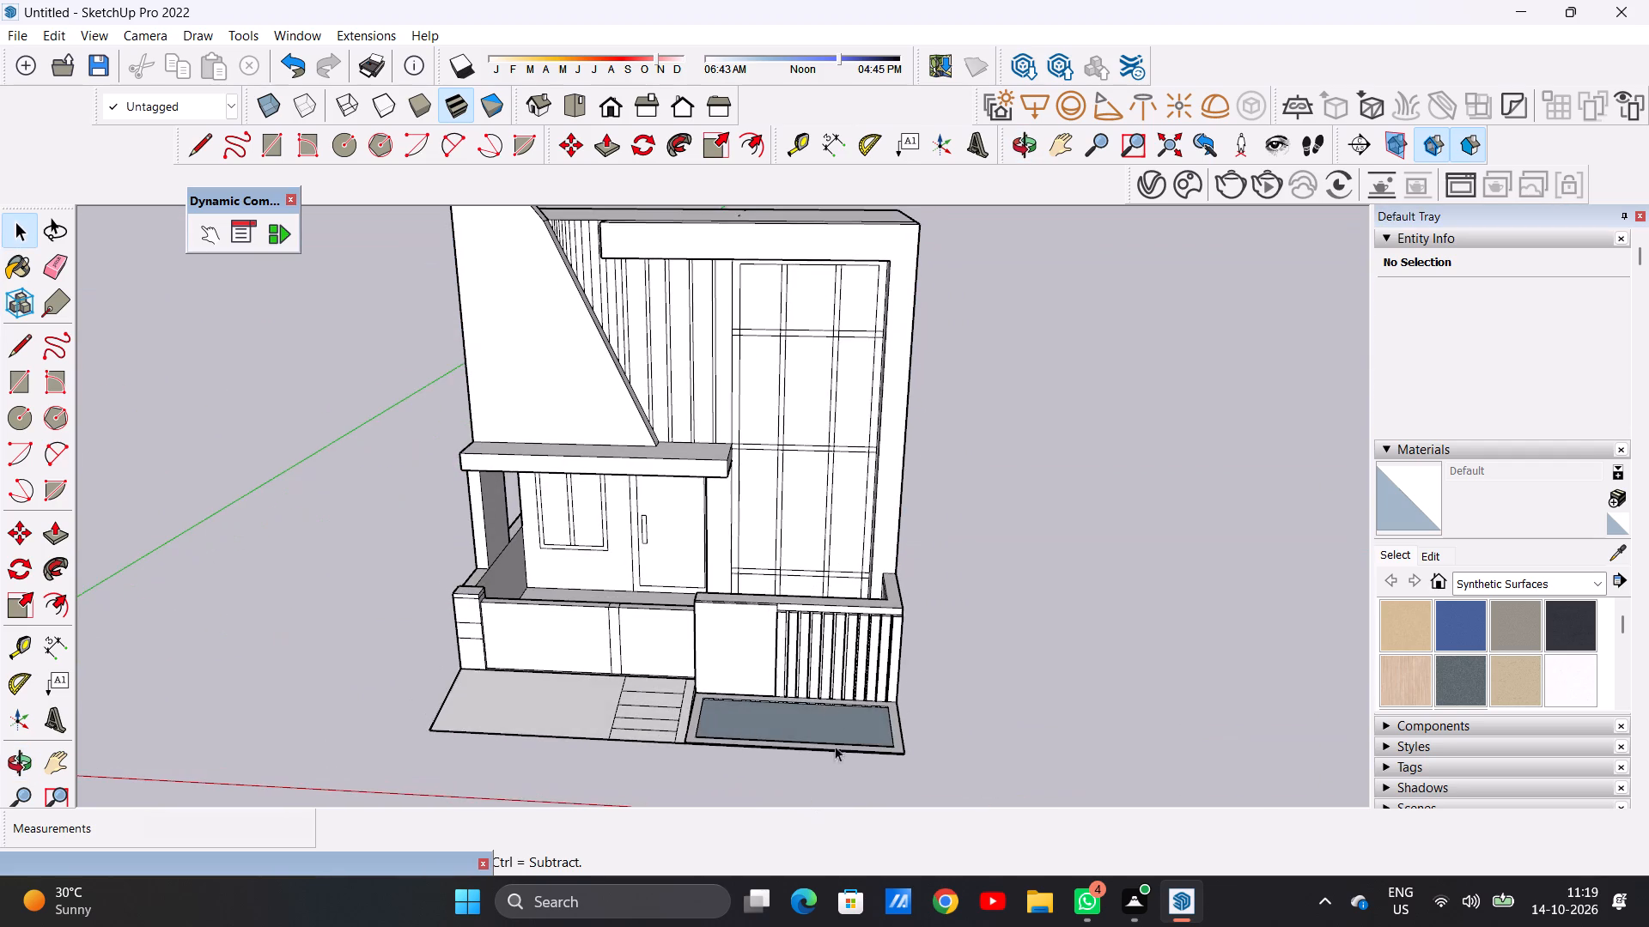
pyautogui.scroll(14, 835, 707)
pyautogui.scroll(-10, 792, 702)
# Draw a rectangle about 3' 7 11/16" by 1' 4 7/16" on the plain wall panel beside the slats.
pyautogui.moveTo(727, 682); pyautogui.dragTo(745, 587, button='middle')
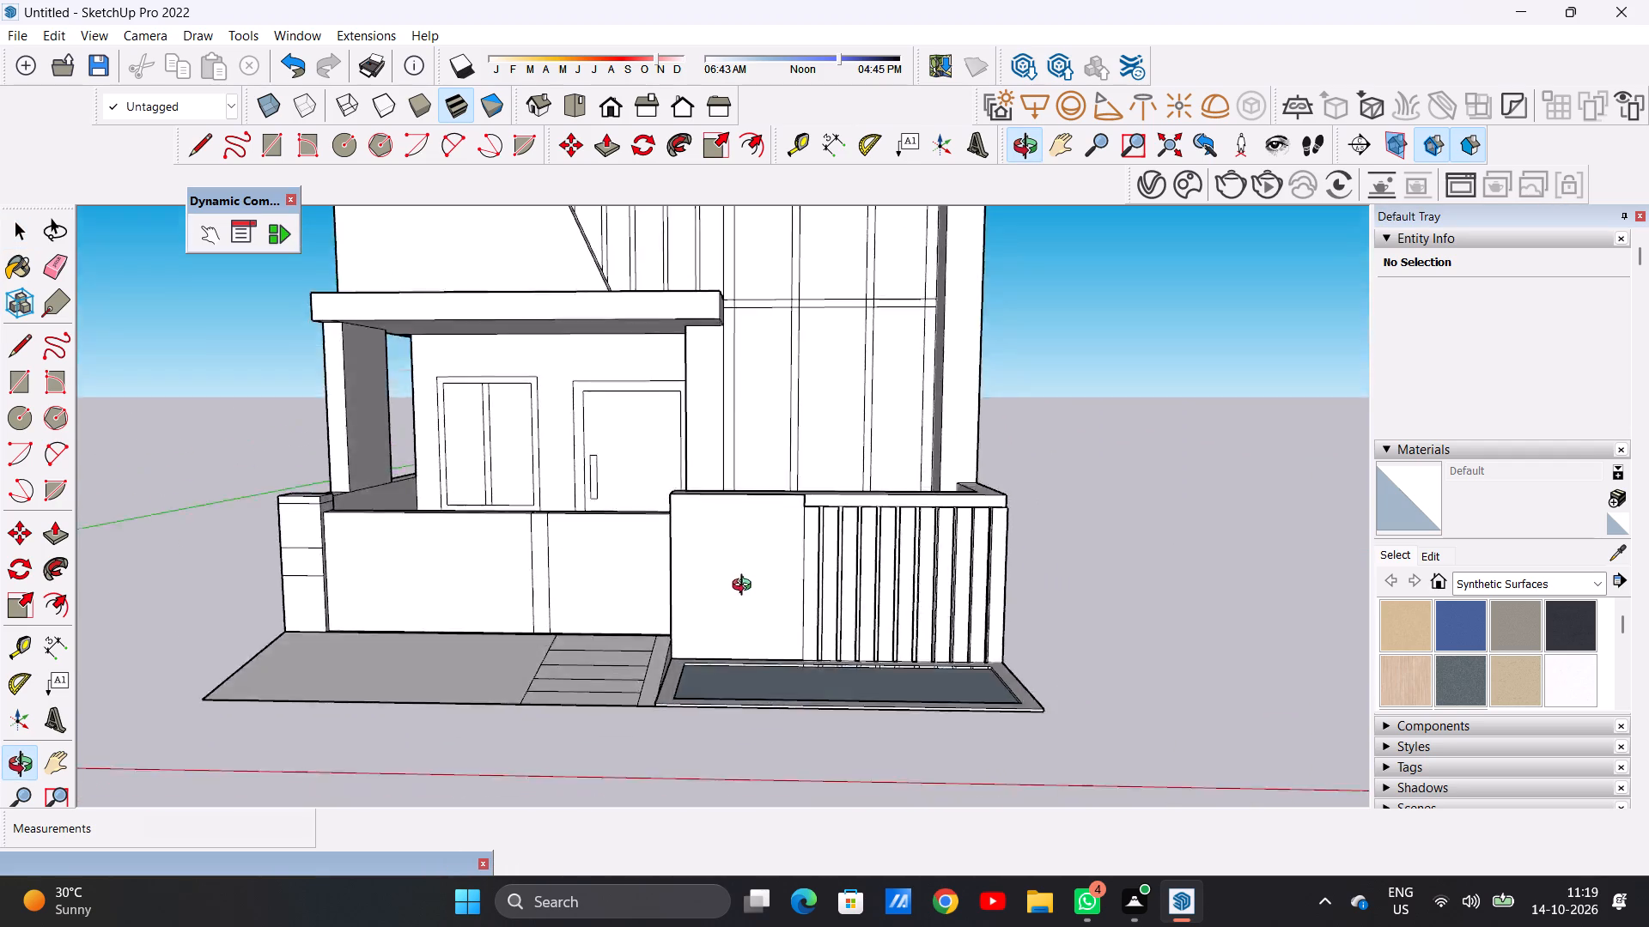
pyautogui.moveTo(745, 587); pyautogui.dragTo(744, 542, button='middle')
pyautogui.scroll(6, 744, 542)
pyautogui.press('r')
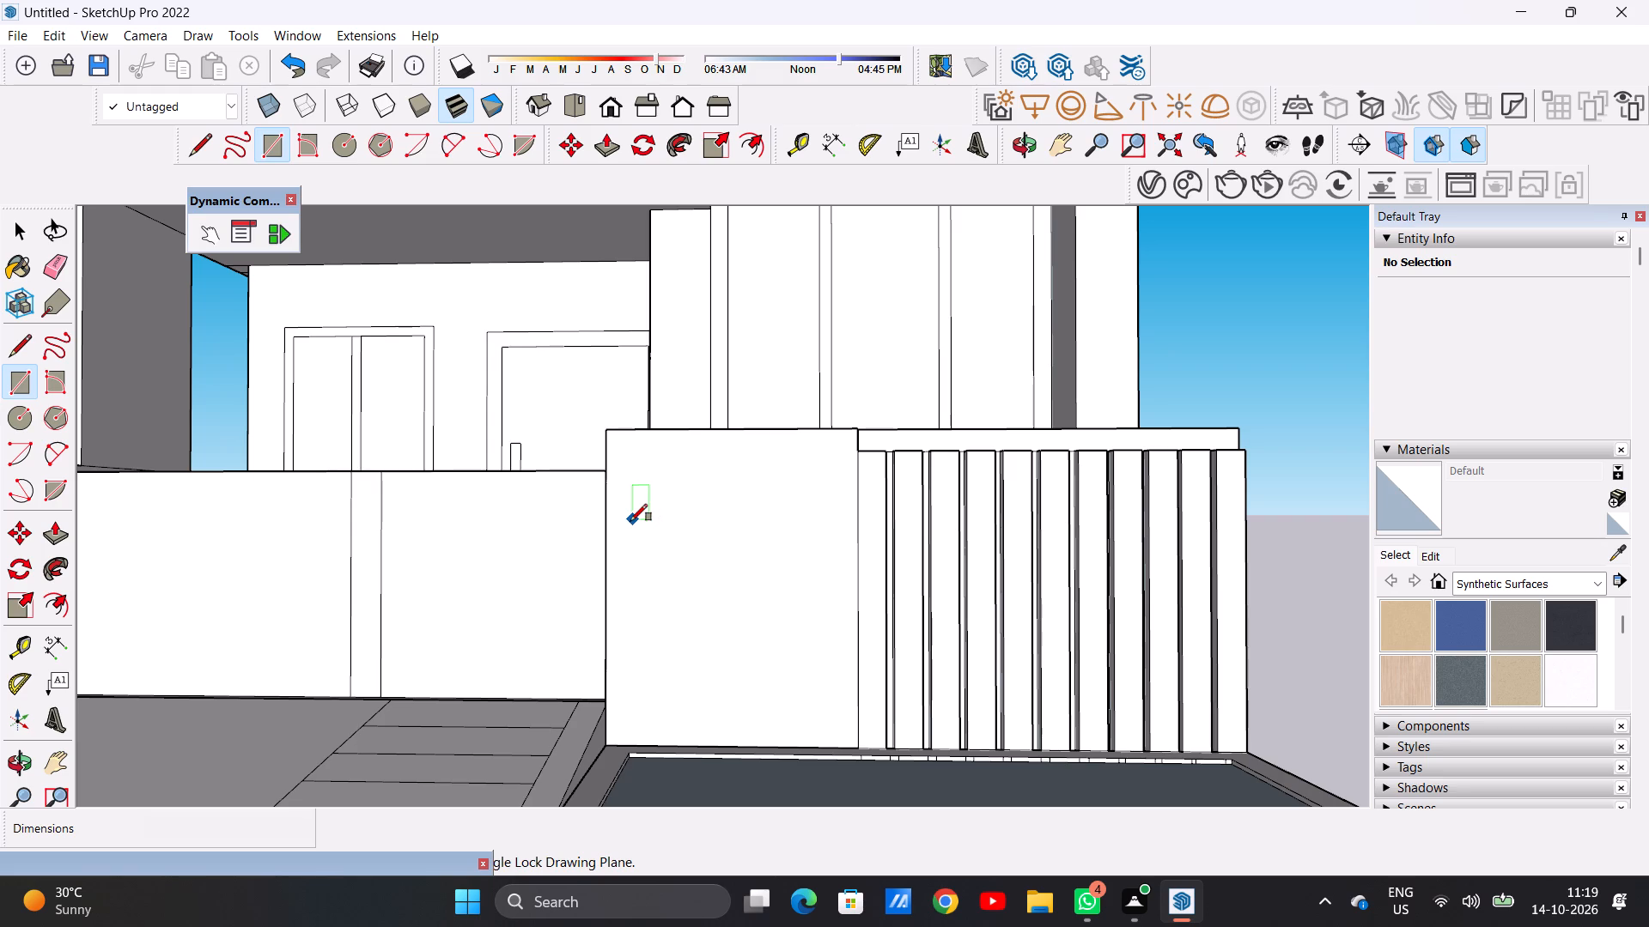
pyautogui.scroll(-4, 655, 601)
pyautogui.moveTo(643, 611); pyautogui.dragTo(687, 663, button='middle')
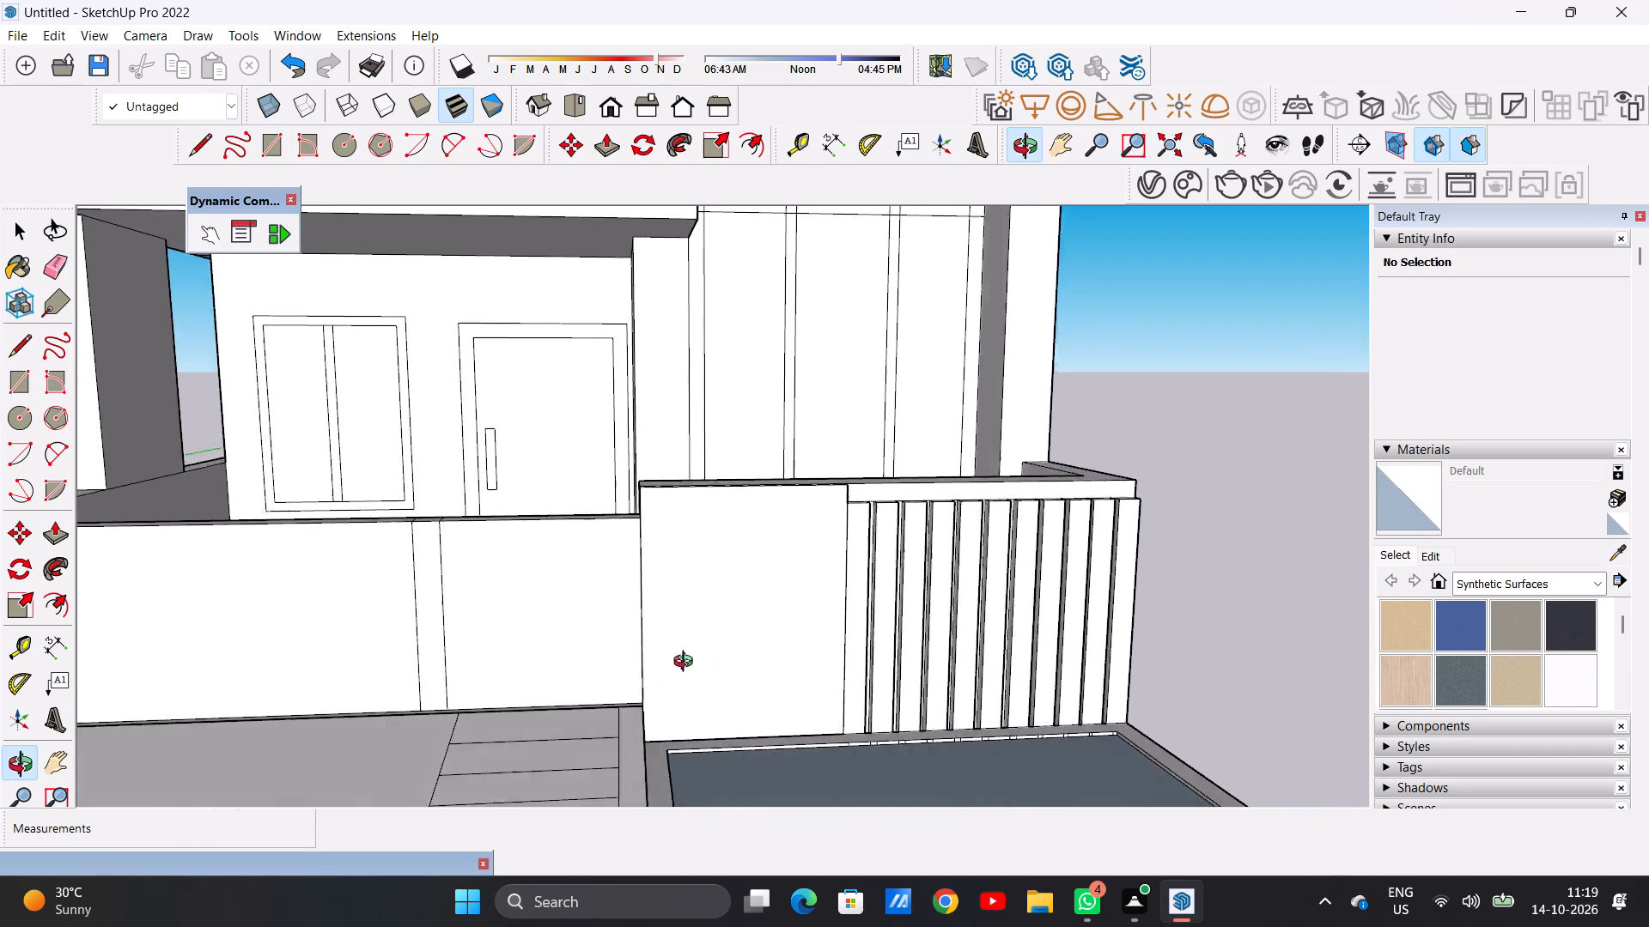
pyautogui.moveTo(687, 663); pyautogui.dragTo(645, 652, button='middle')
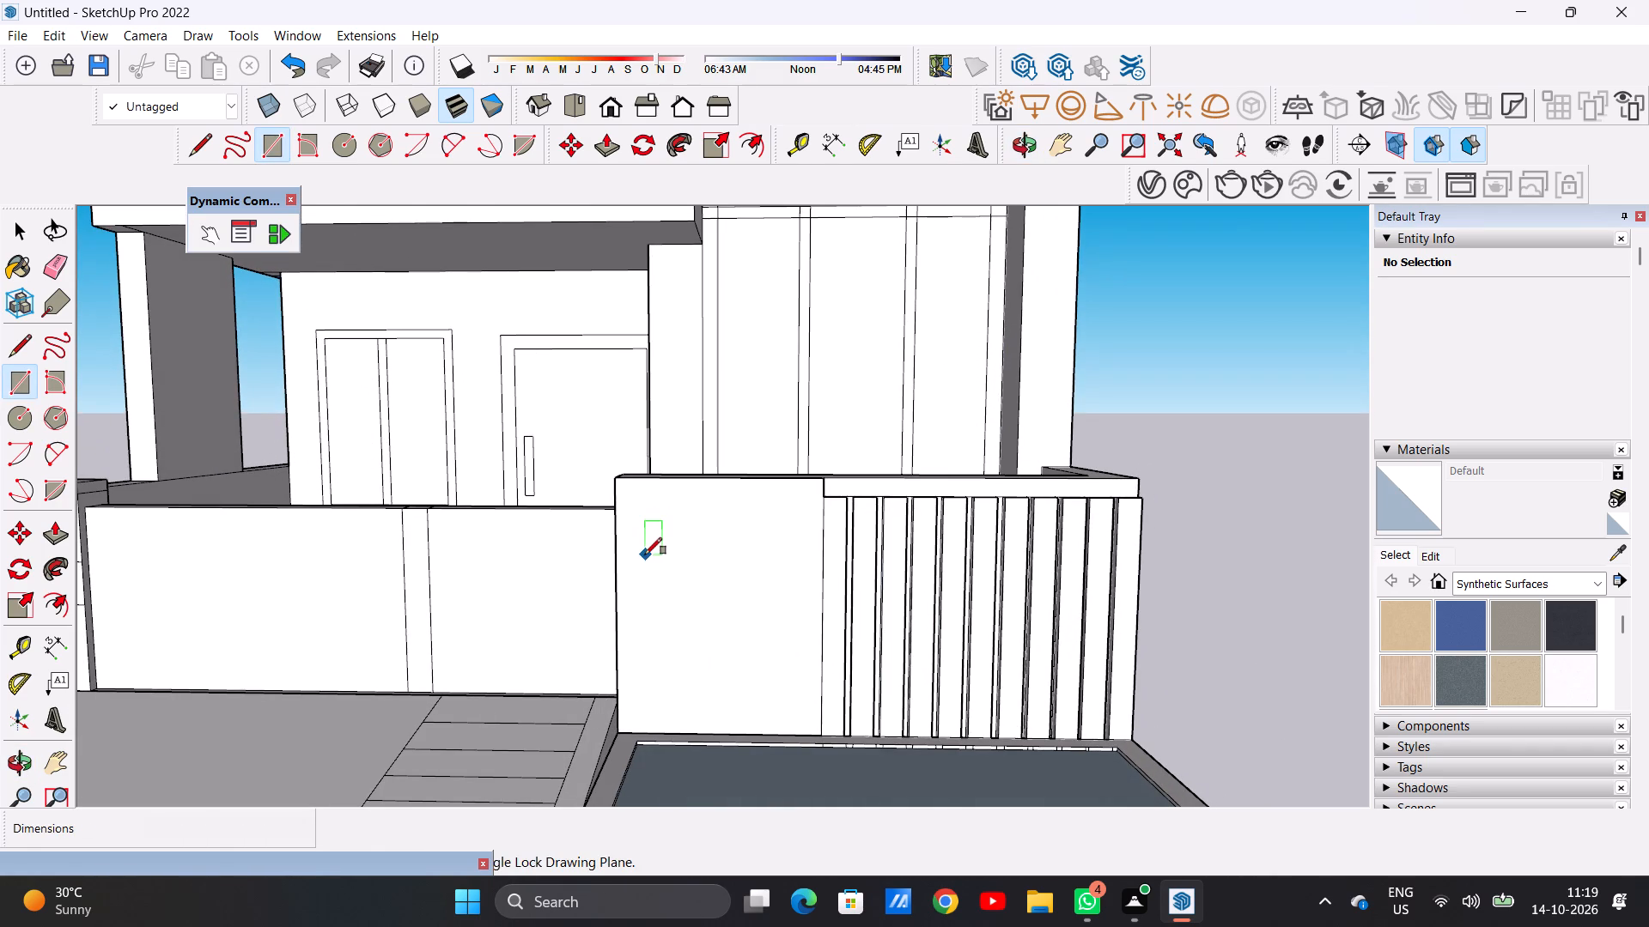
pyautogui.click(629, 559)
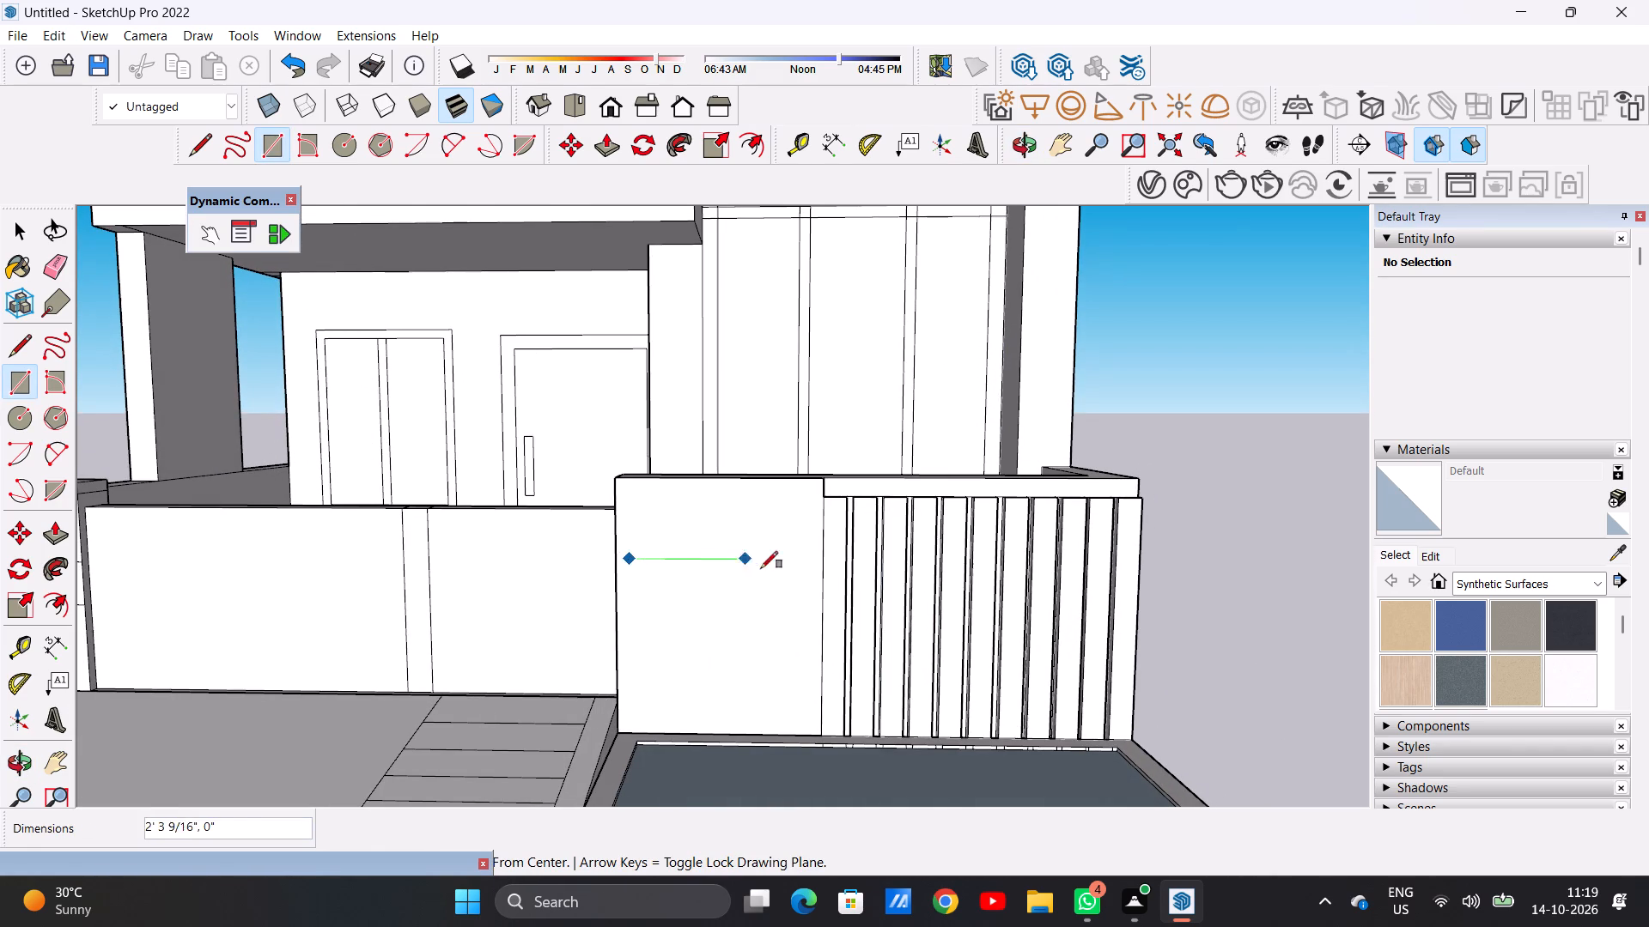
pyautogui.click(812, 628)
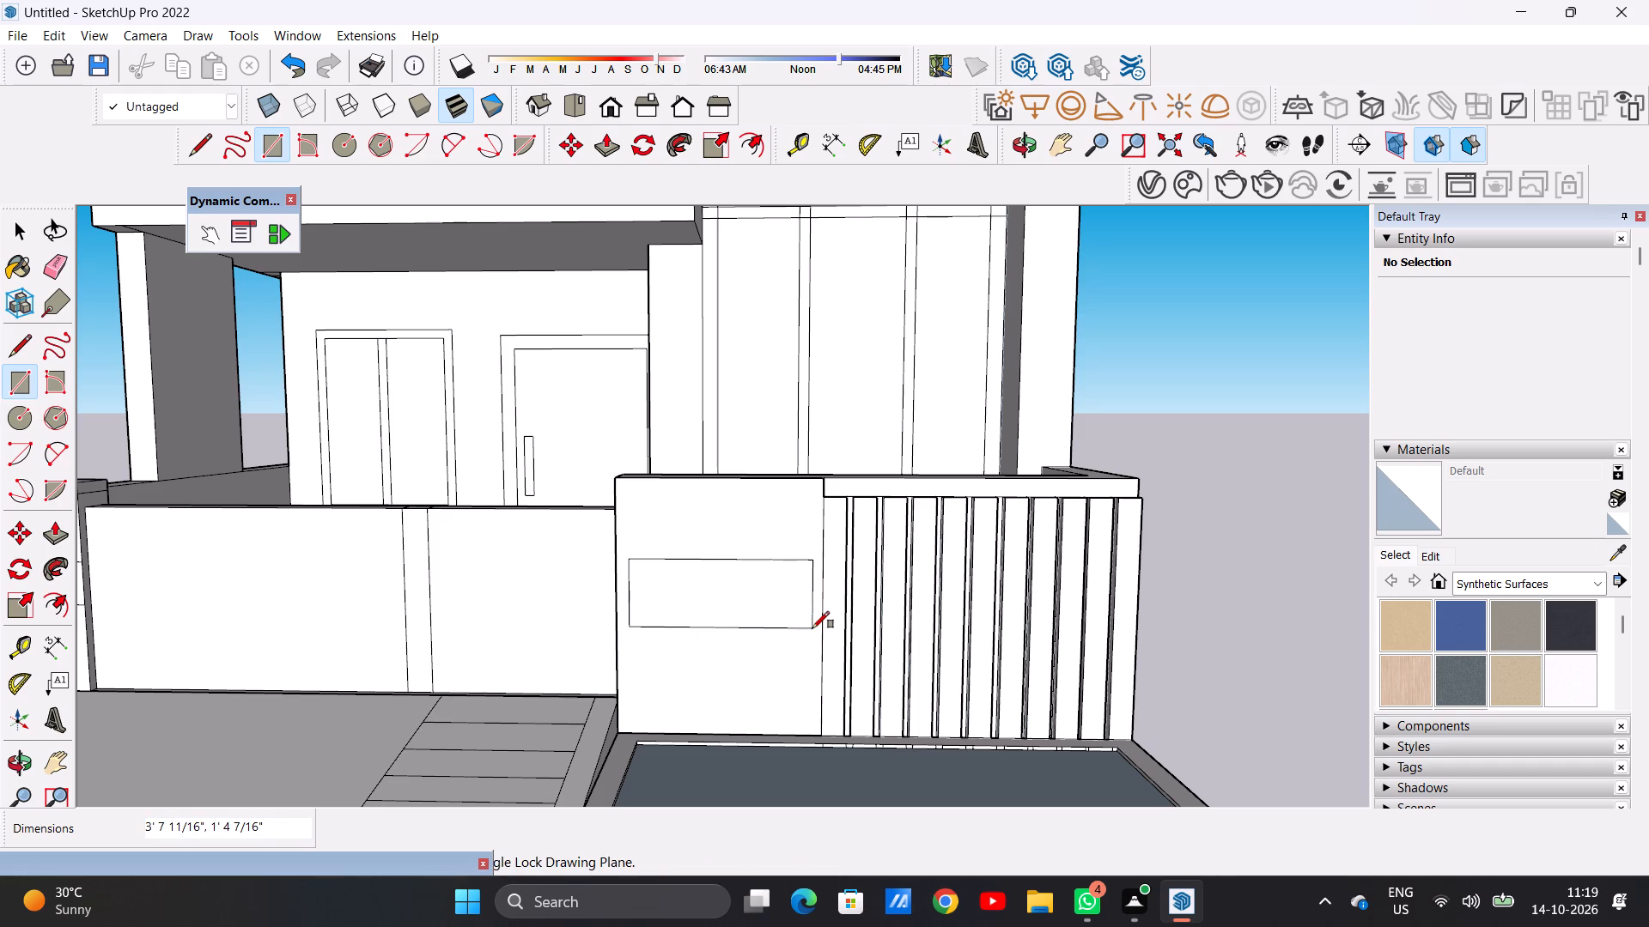
pyautogui.press('space')
# Offset the wall panel rectangle inward by about 2 1/16" to form a frame.
pyautogui.scroll(-3, 778, 627)
pyautogui.scroll(9, 786, 593)
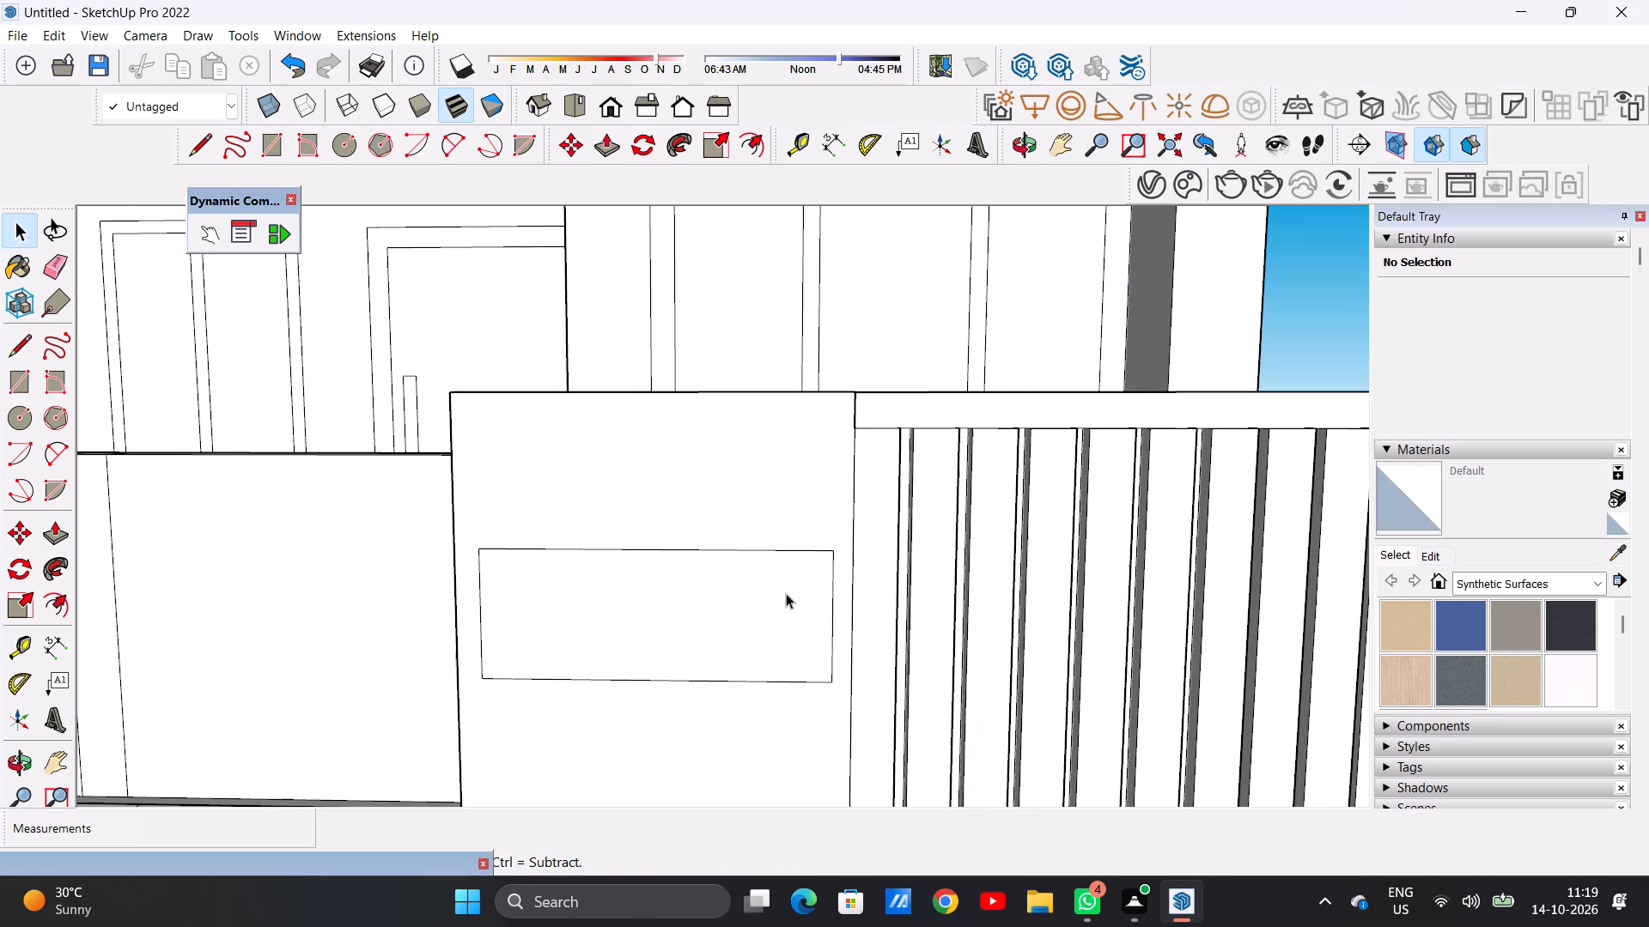
pyautogui.press('o')
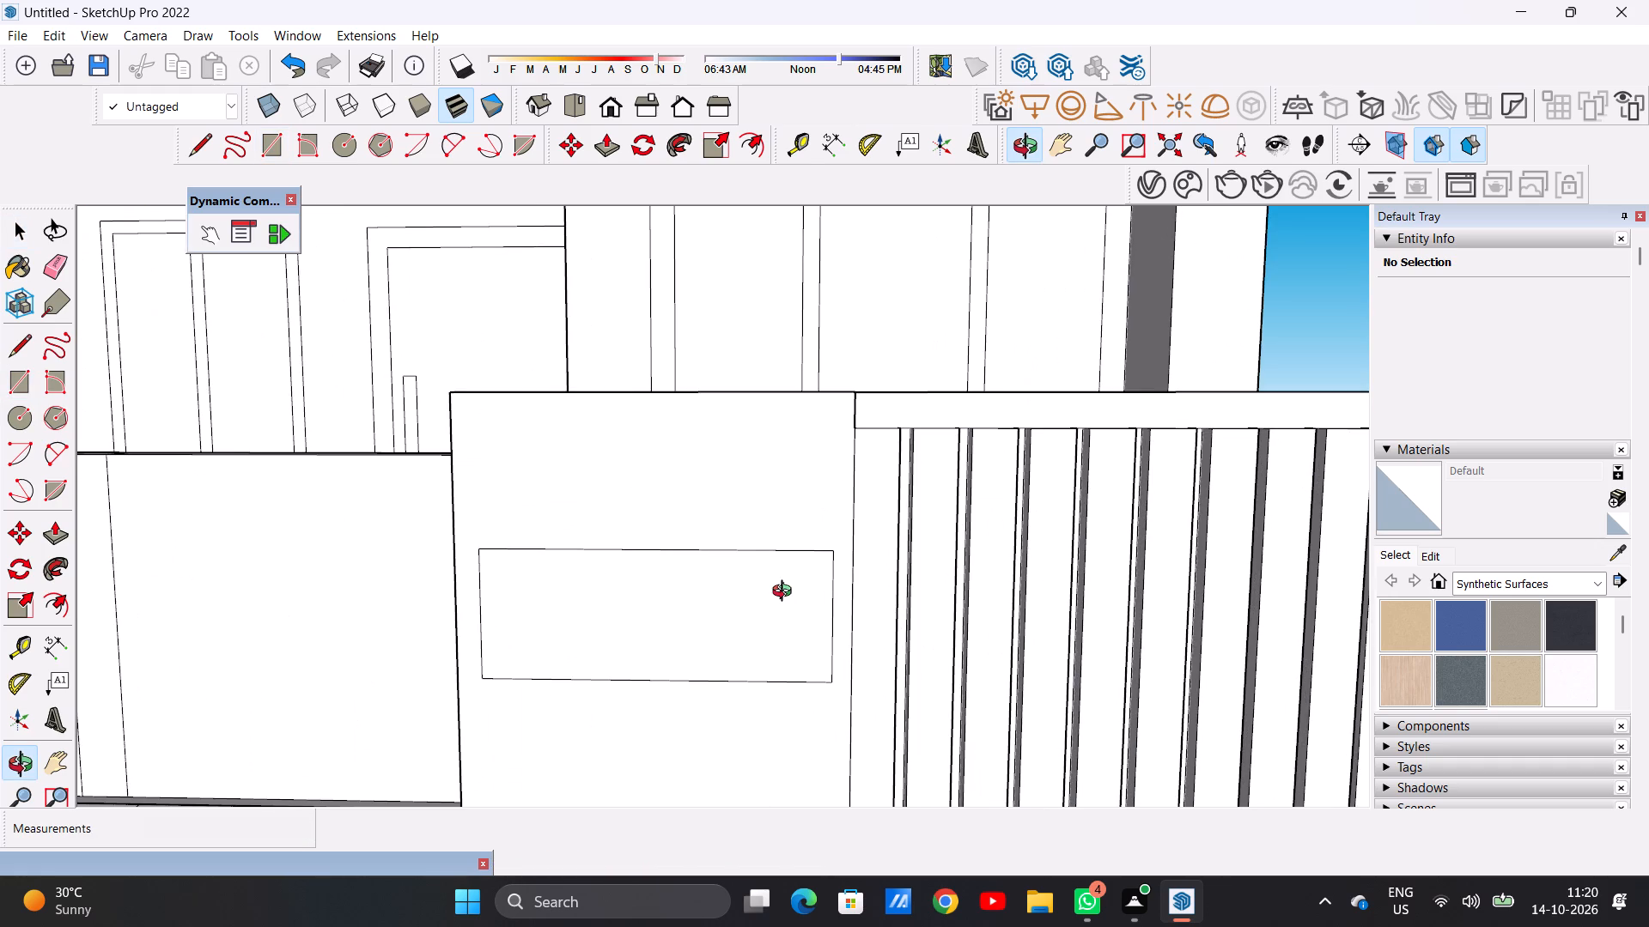
pyautogui.press('f')
pyautogui.click(697, 578)
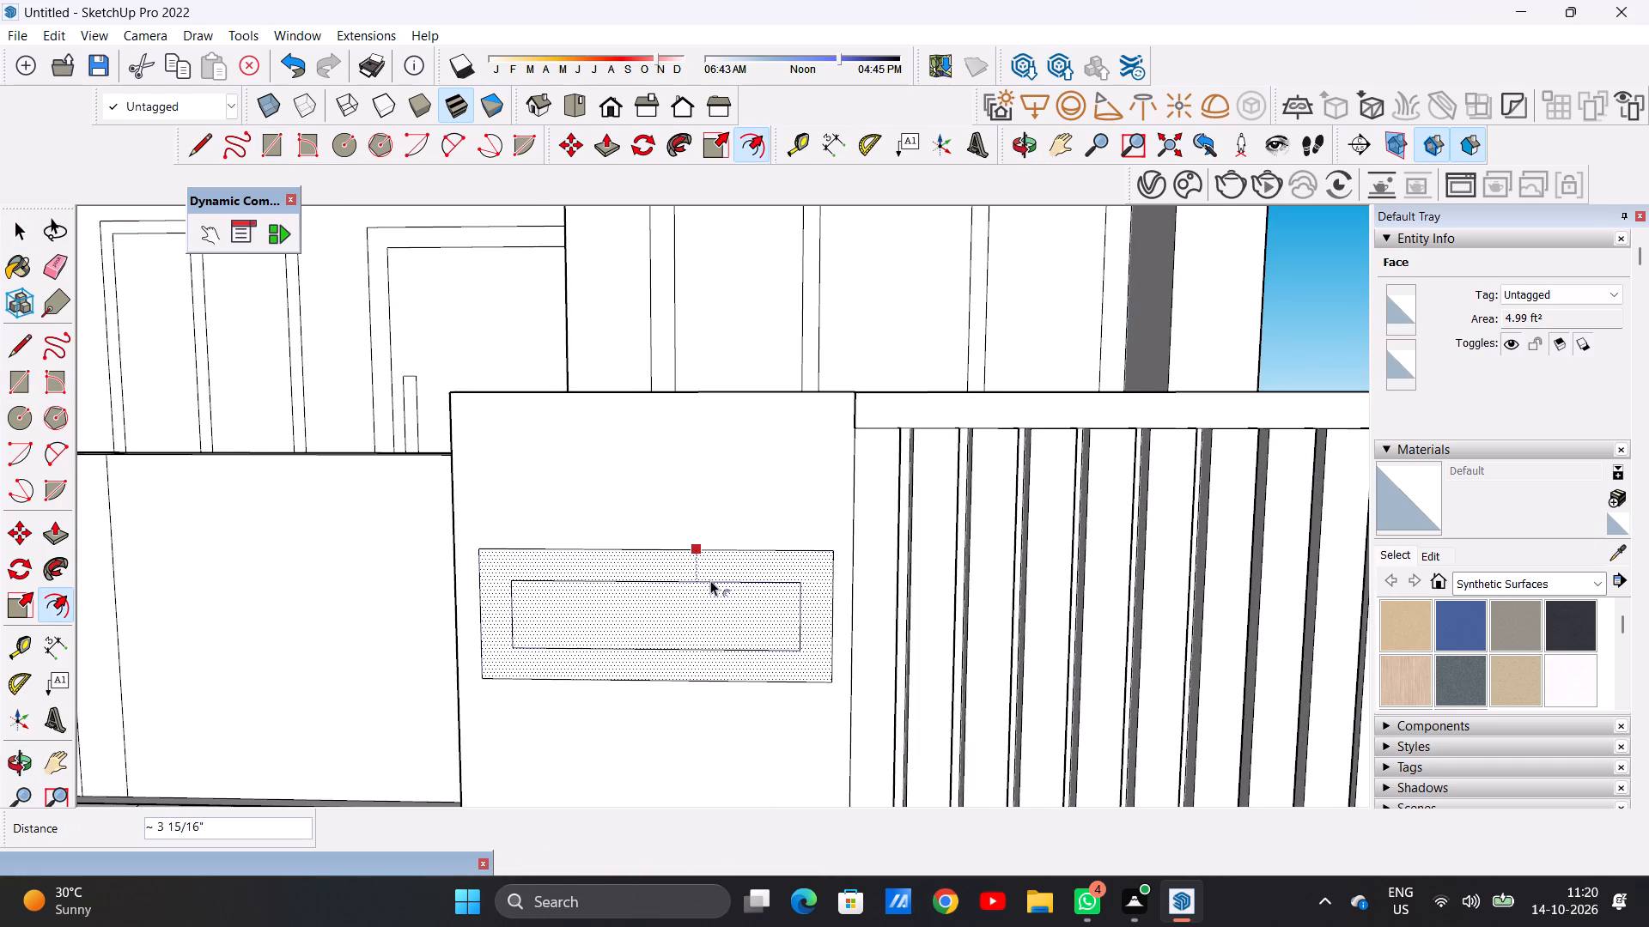
pyautogui.click(715, 566)
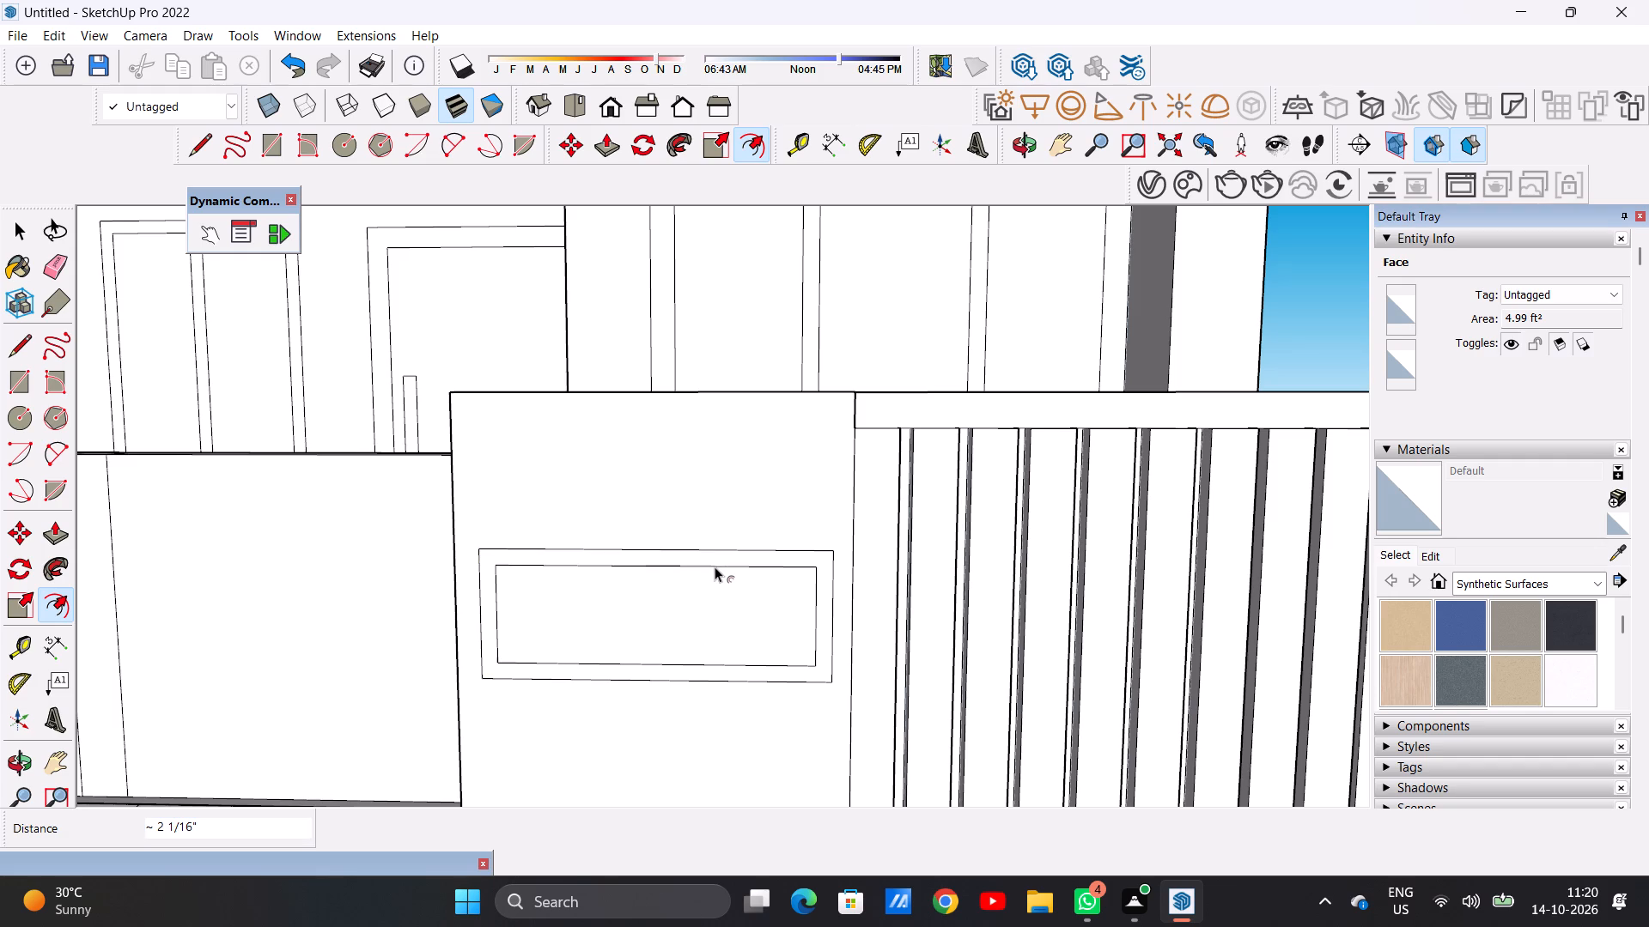
pyautogui.press('space')
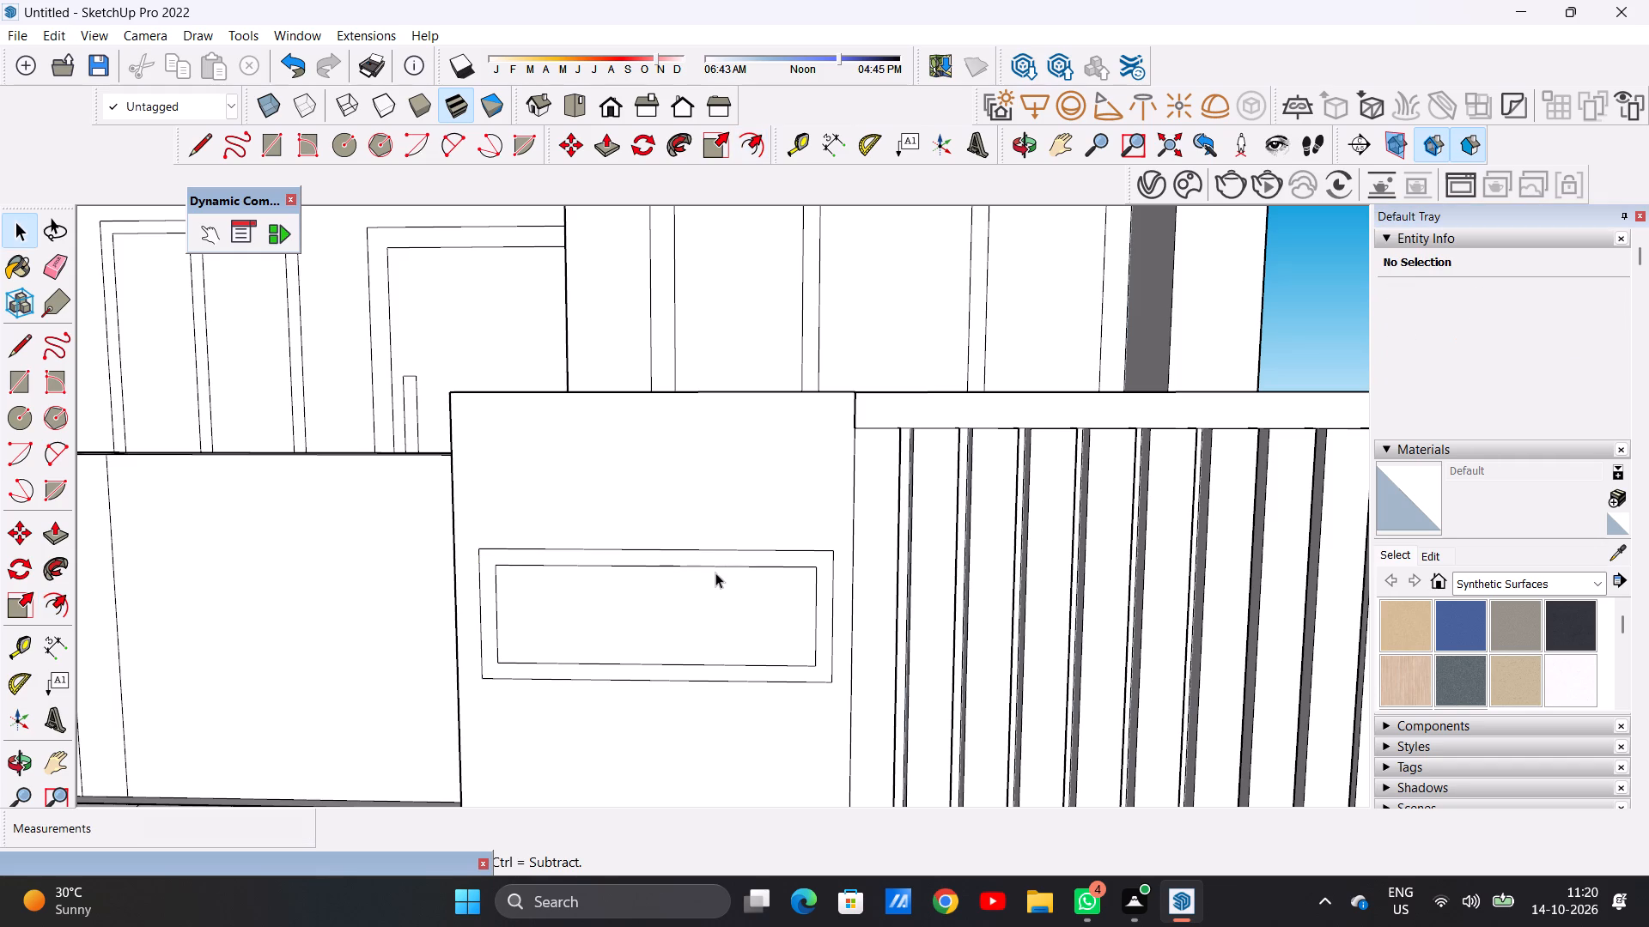
# Examine the framed rectangle on the boundary wall against the whole facade, from the front and at an angle.
pyautogui.scroll(-9, 715, 611)
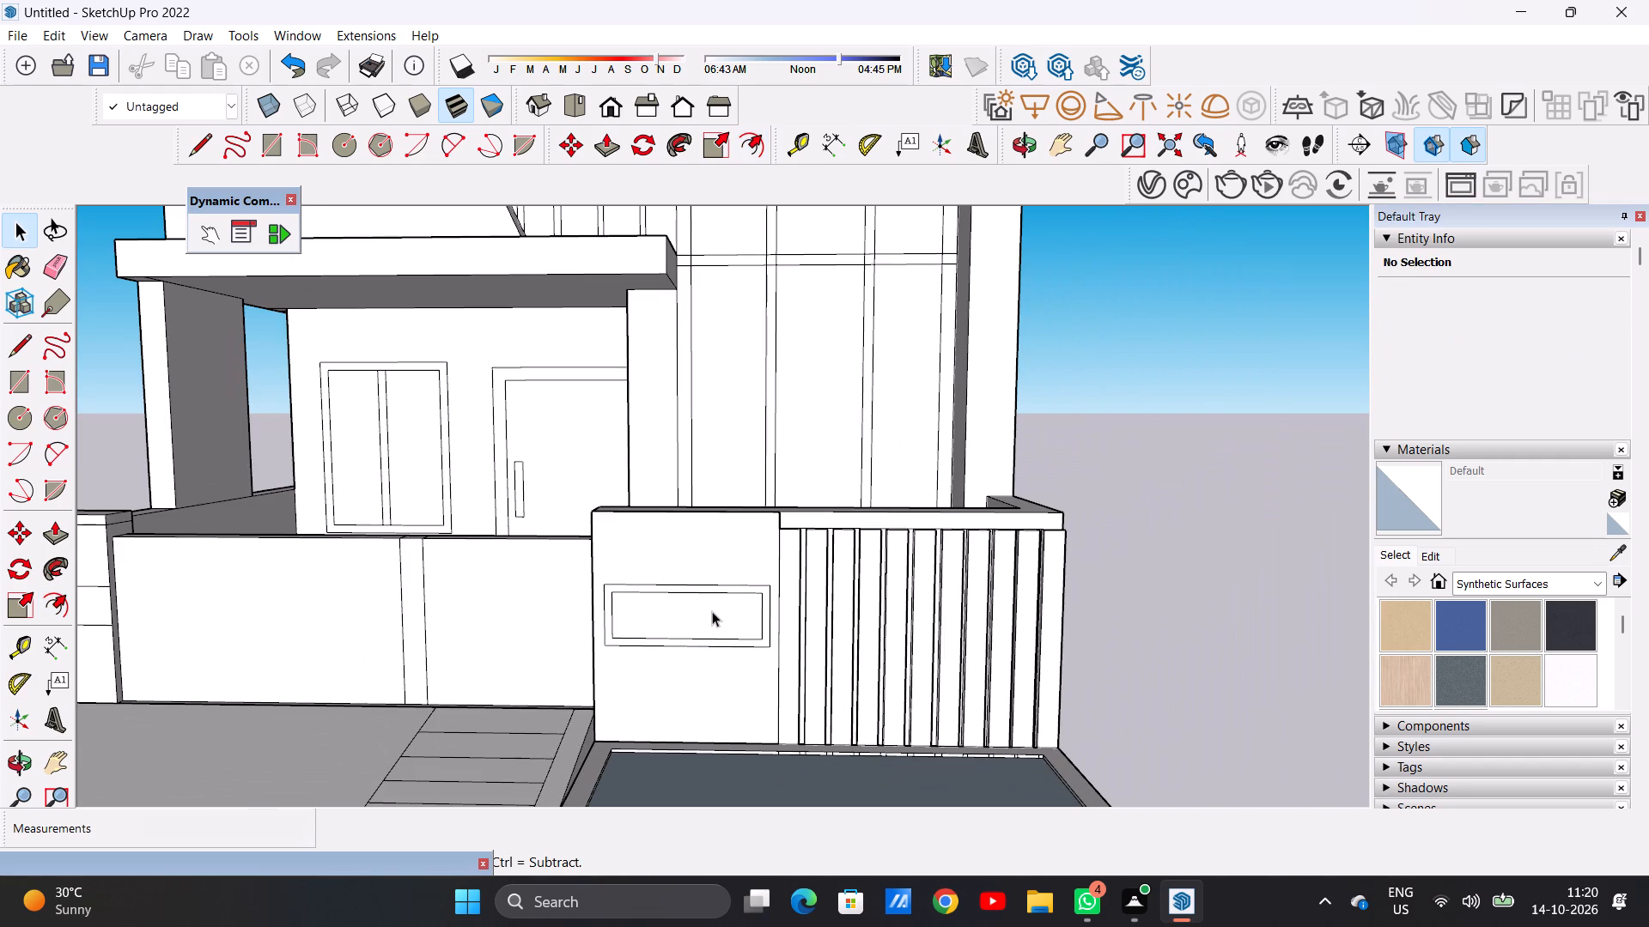
pyautogui.scroll(-6, 725, 648)
pyautogui.scroll(1, 734, 633)
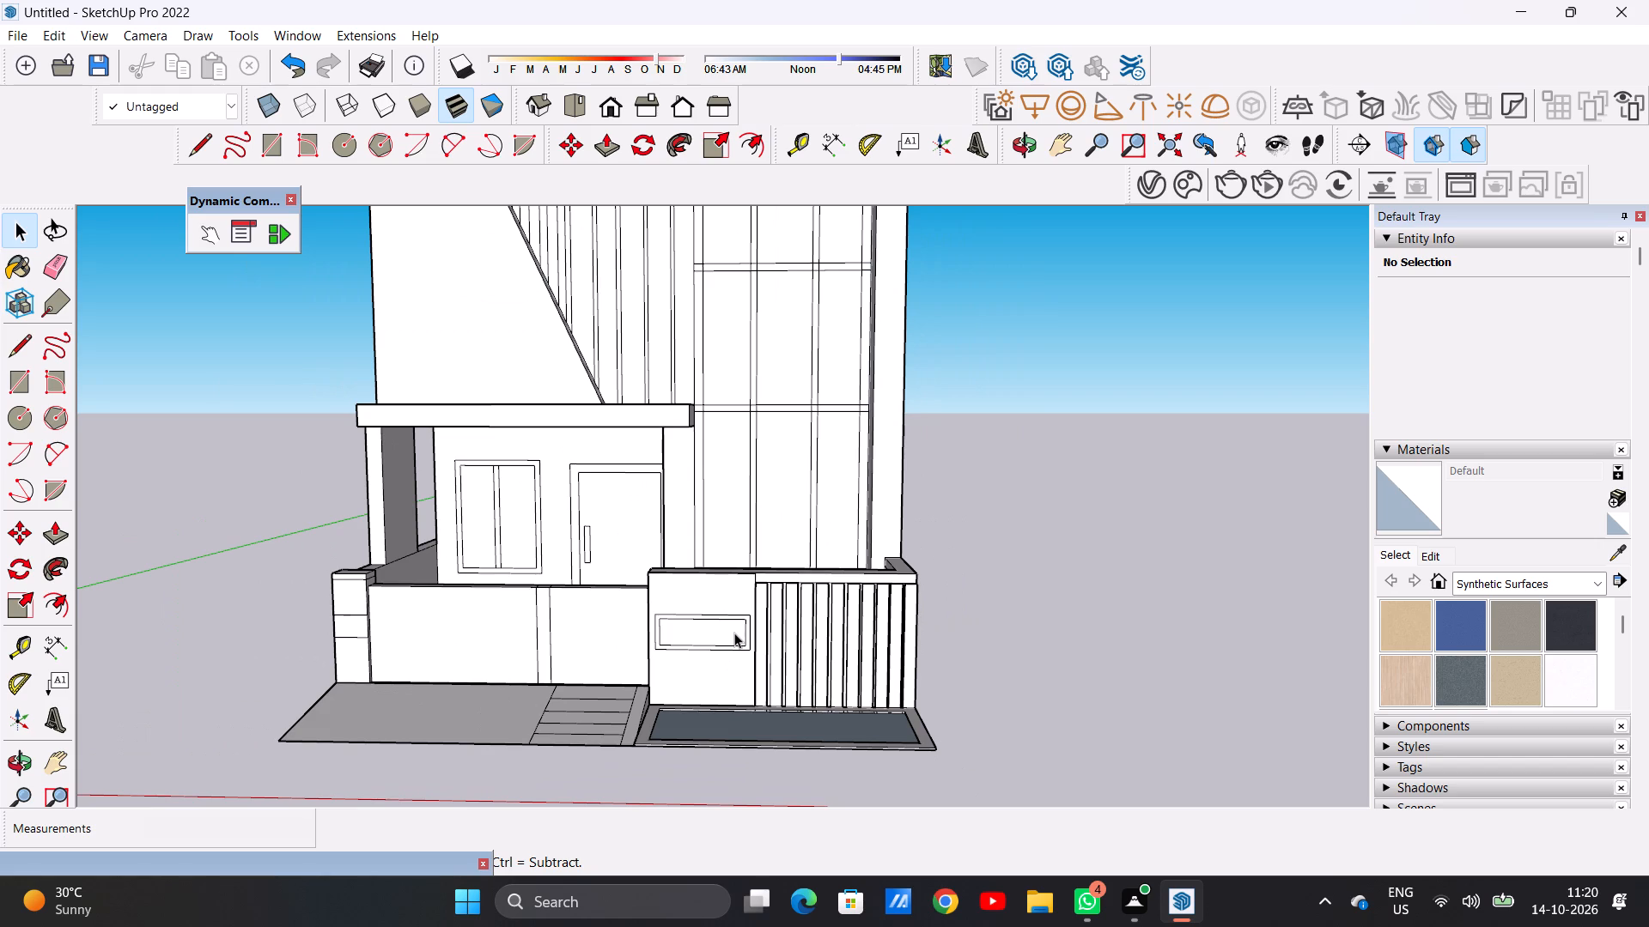
pyautogui.scroll(-3, 726, 620)
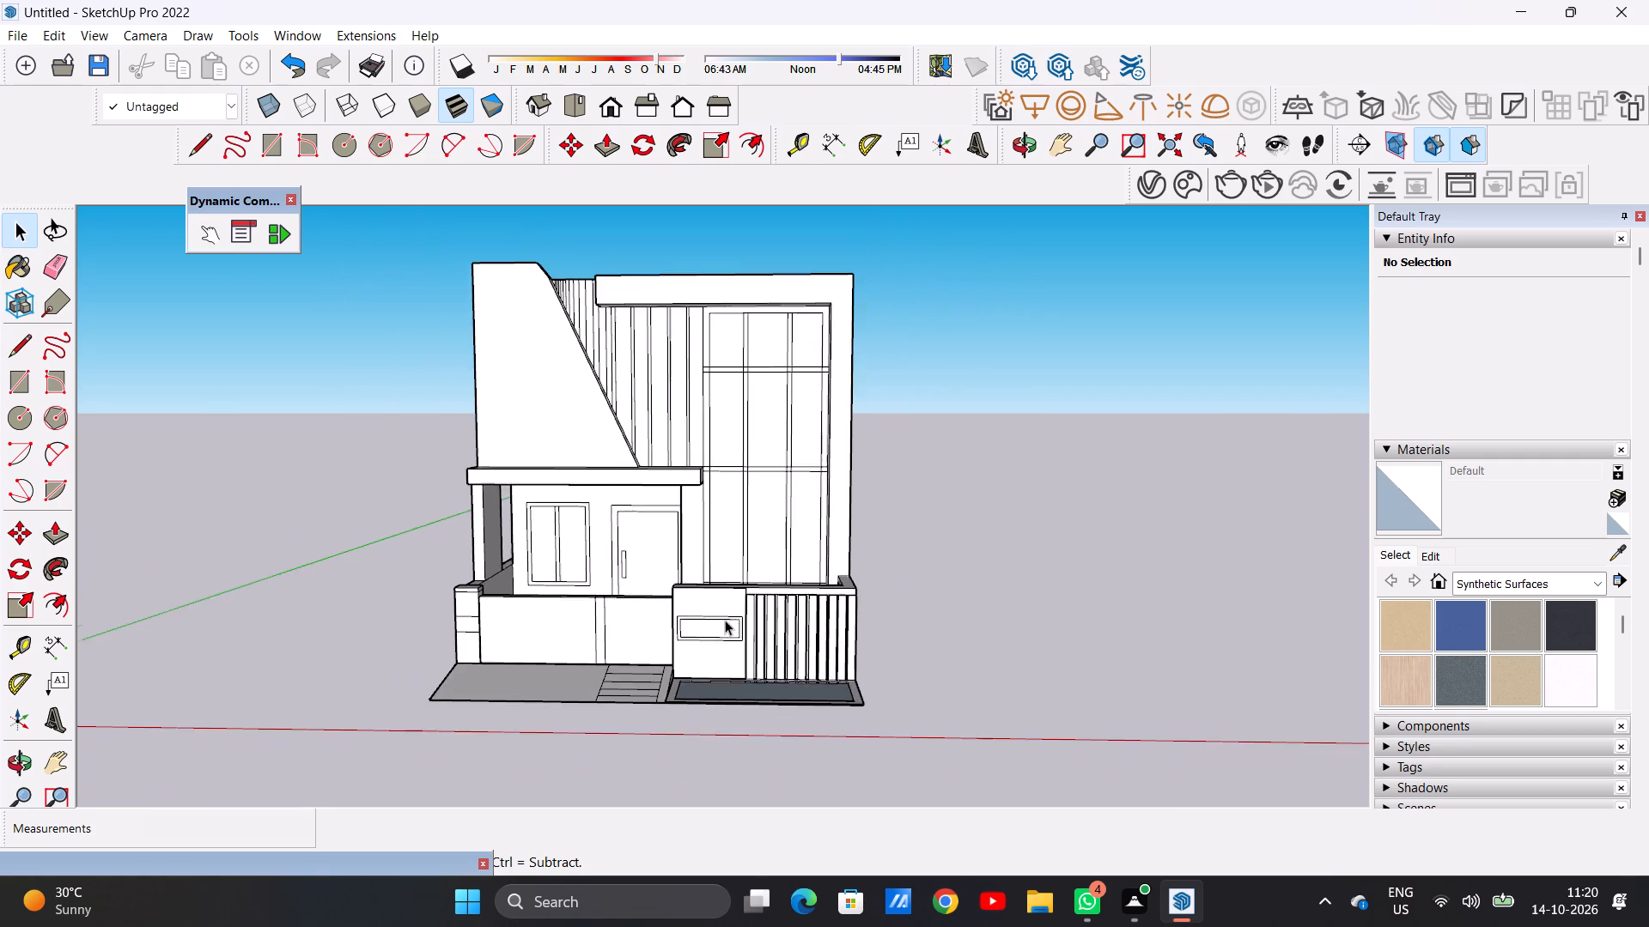
pyautogui.scroll(-1, 725, 620)
pyautogui.scroll(1, 725, 658)
pyautogui.scroll(-1, 723, 656)
pyautogui.scroll(12, 723, 654)
pyautogui.scroll(-7, 717, 599)
pyautogui.scroll(1, 934, 597)
pyautogui.moveTo(934, 597); pyautogui.dragTo(753, 619, button='middle')
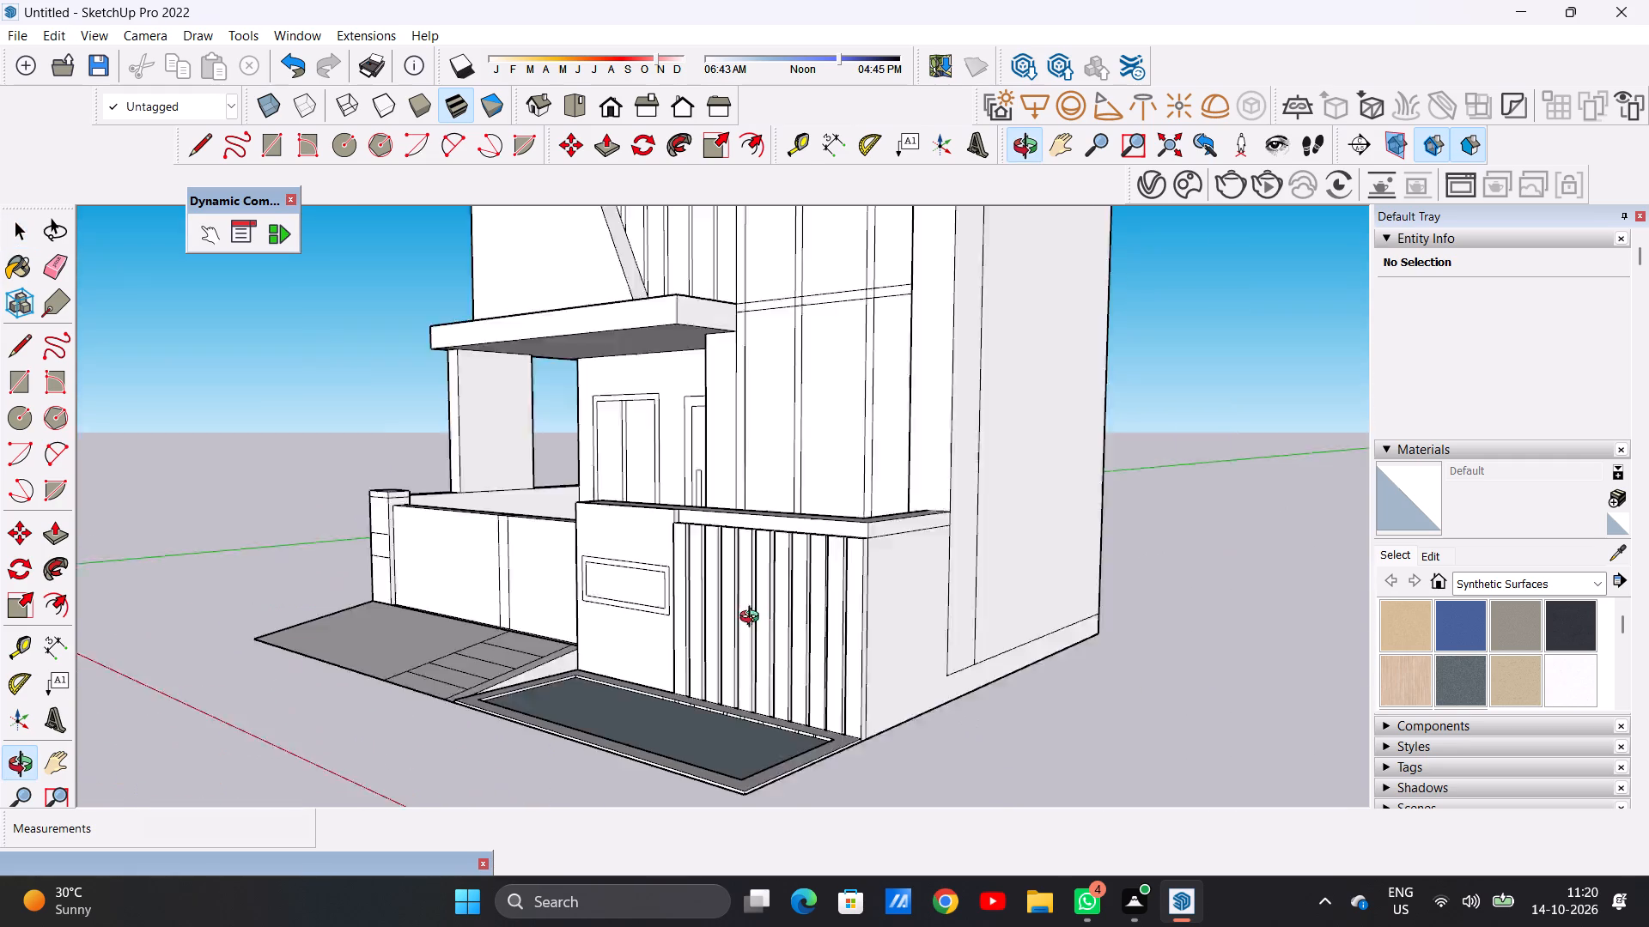
pyautogui.moveTo(753, 619); pyautogui.dragTo(782, 628, button='middle')
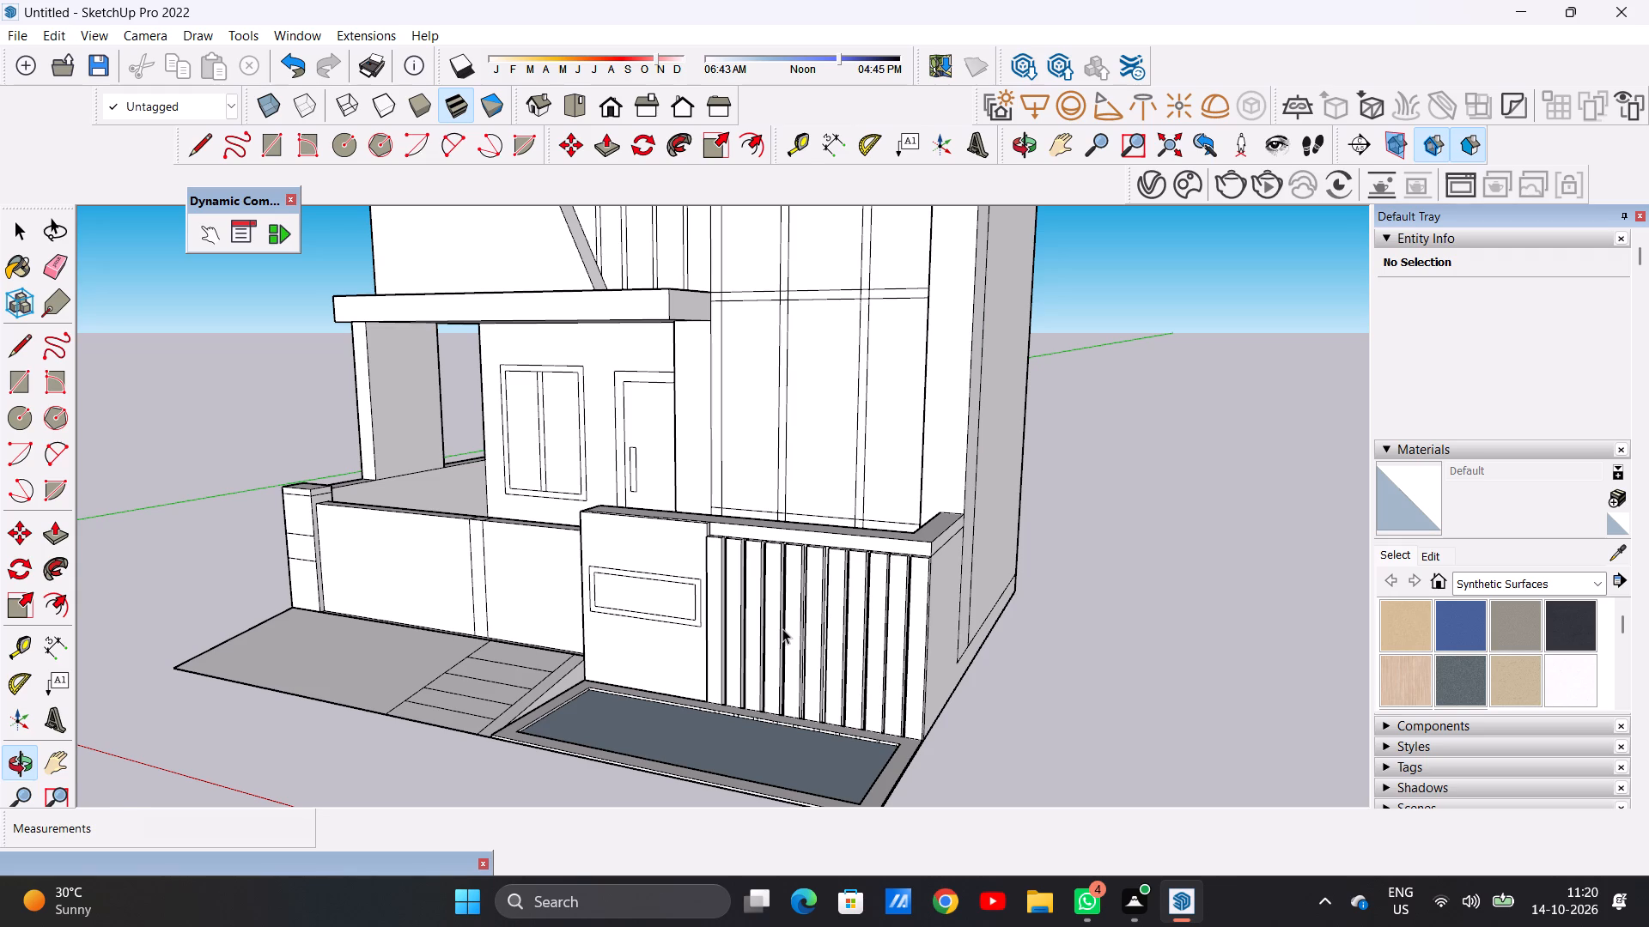
pyautogui.scroll(1, 801, 606)
pyautogui.scroll(-2, 756, 614)
pyautogui.scroll(7, 660, 608)
pyautogui.moveTo(684, 599); pyautogui.dragTo(710, 592, button='middle')
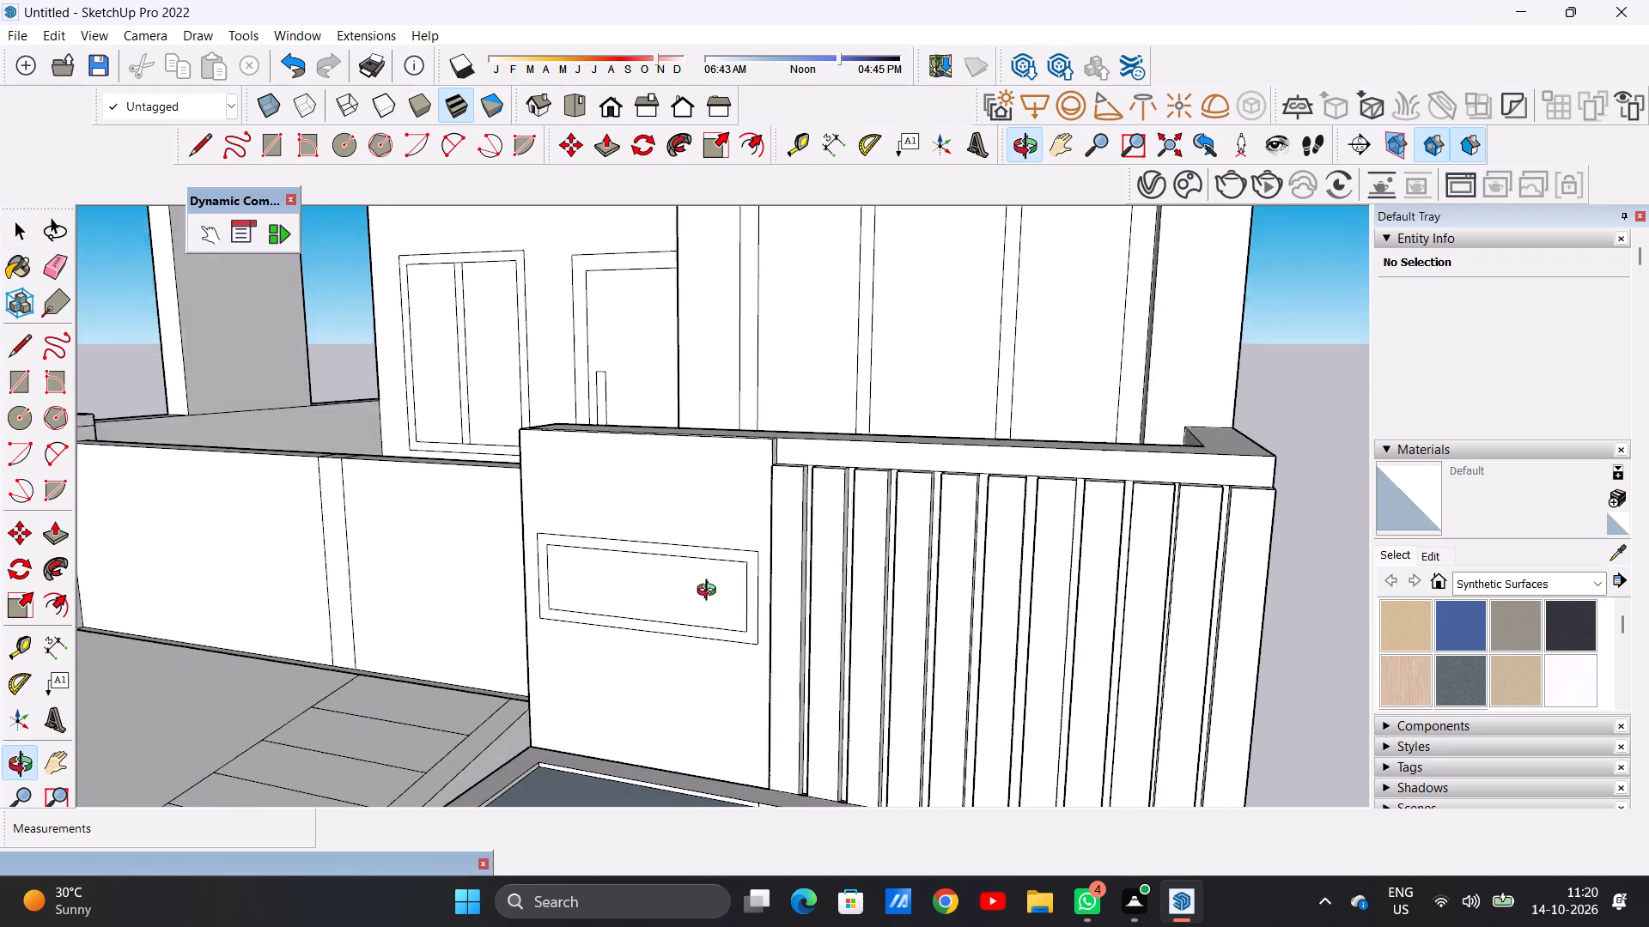
# Start a 3D text for the framed panel on the boundary wall and clear its placeholder wording.
pyautogui.moveTo(710, 592); pyautogui.dragTo(758, 573, button='middle')
pyautogui.scroll(8, 683, 586)
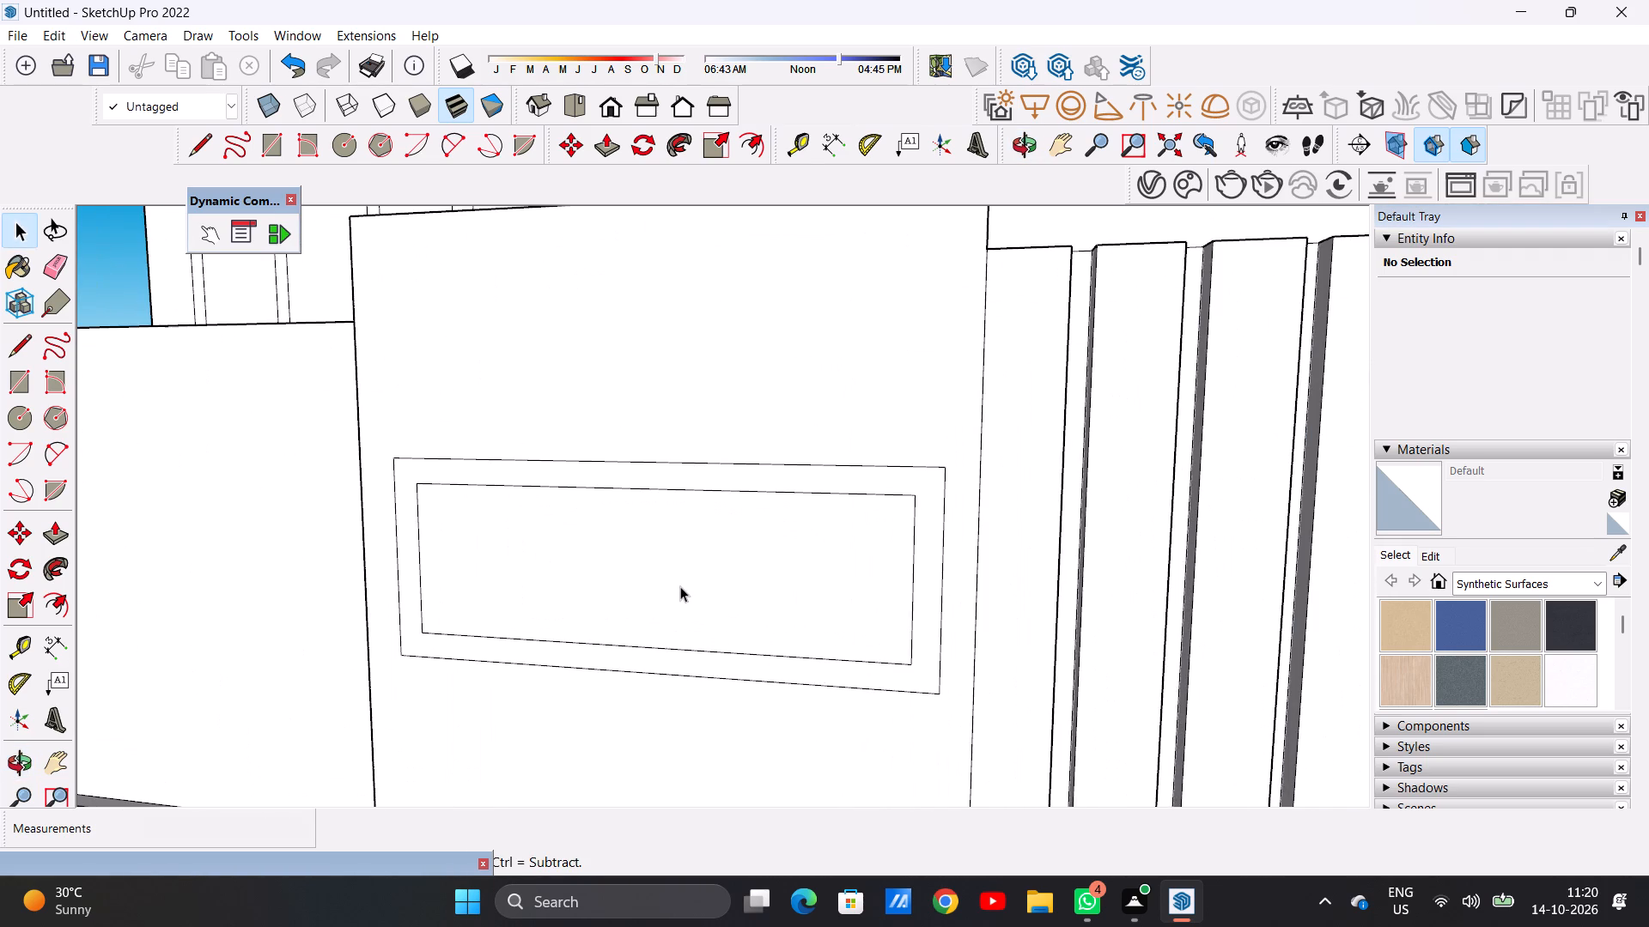
pyautogui.scroll(-2, 697, 547)
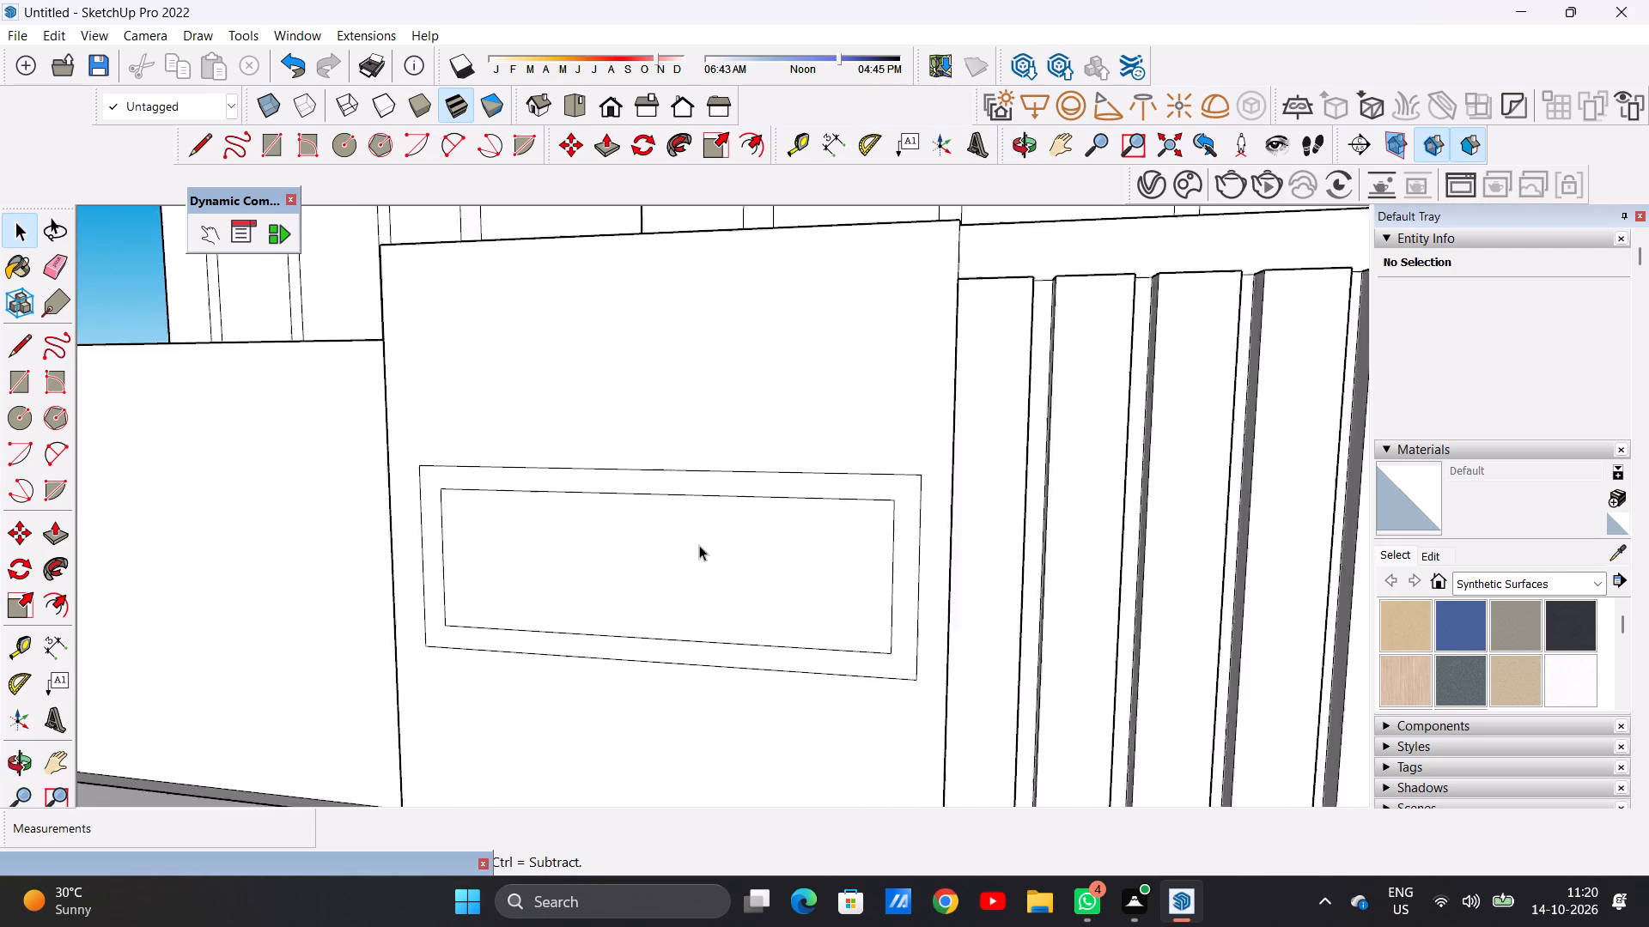
pyautogui.scroll(-15, 699, 545)
pyautogui.scroll(7, 650, 519)
pyautogui.moveTo(648, 521); pyautogui.dragTo(729, 521, button='middle')
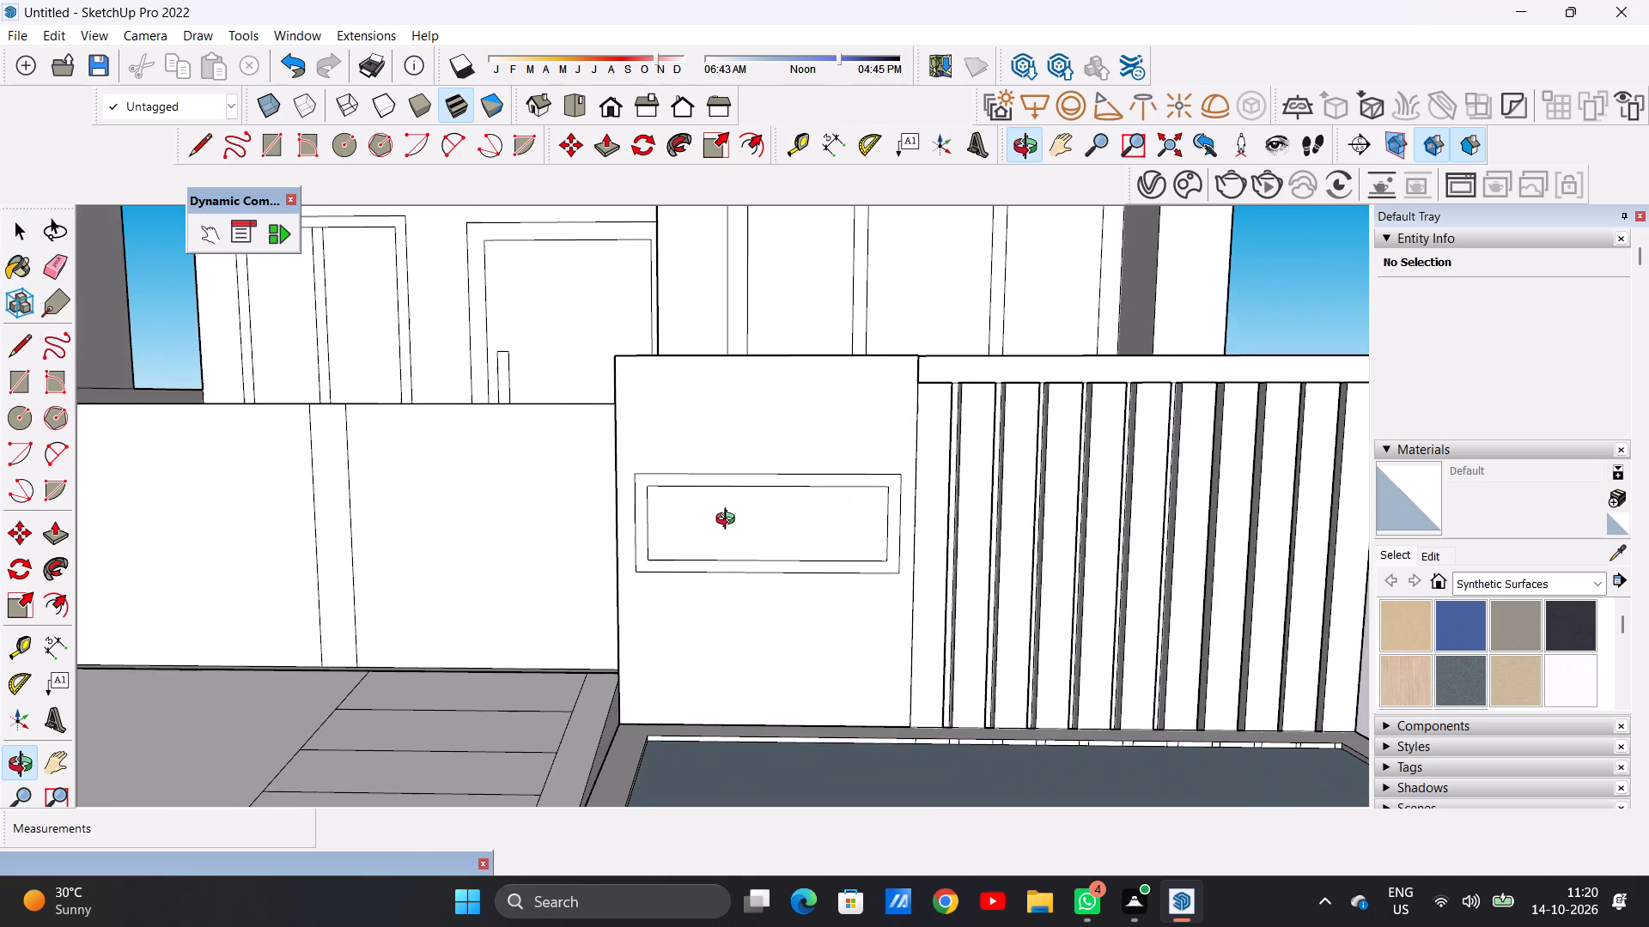
pyautogui.moveTo(729, 521); pyautogui.dragTo(728, 513, button='middle')
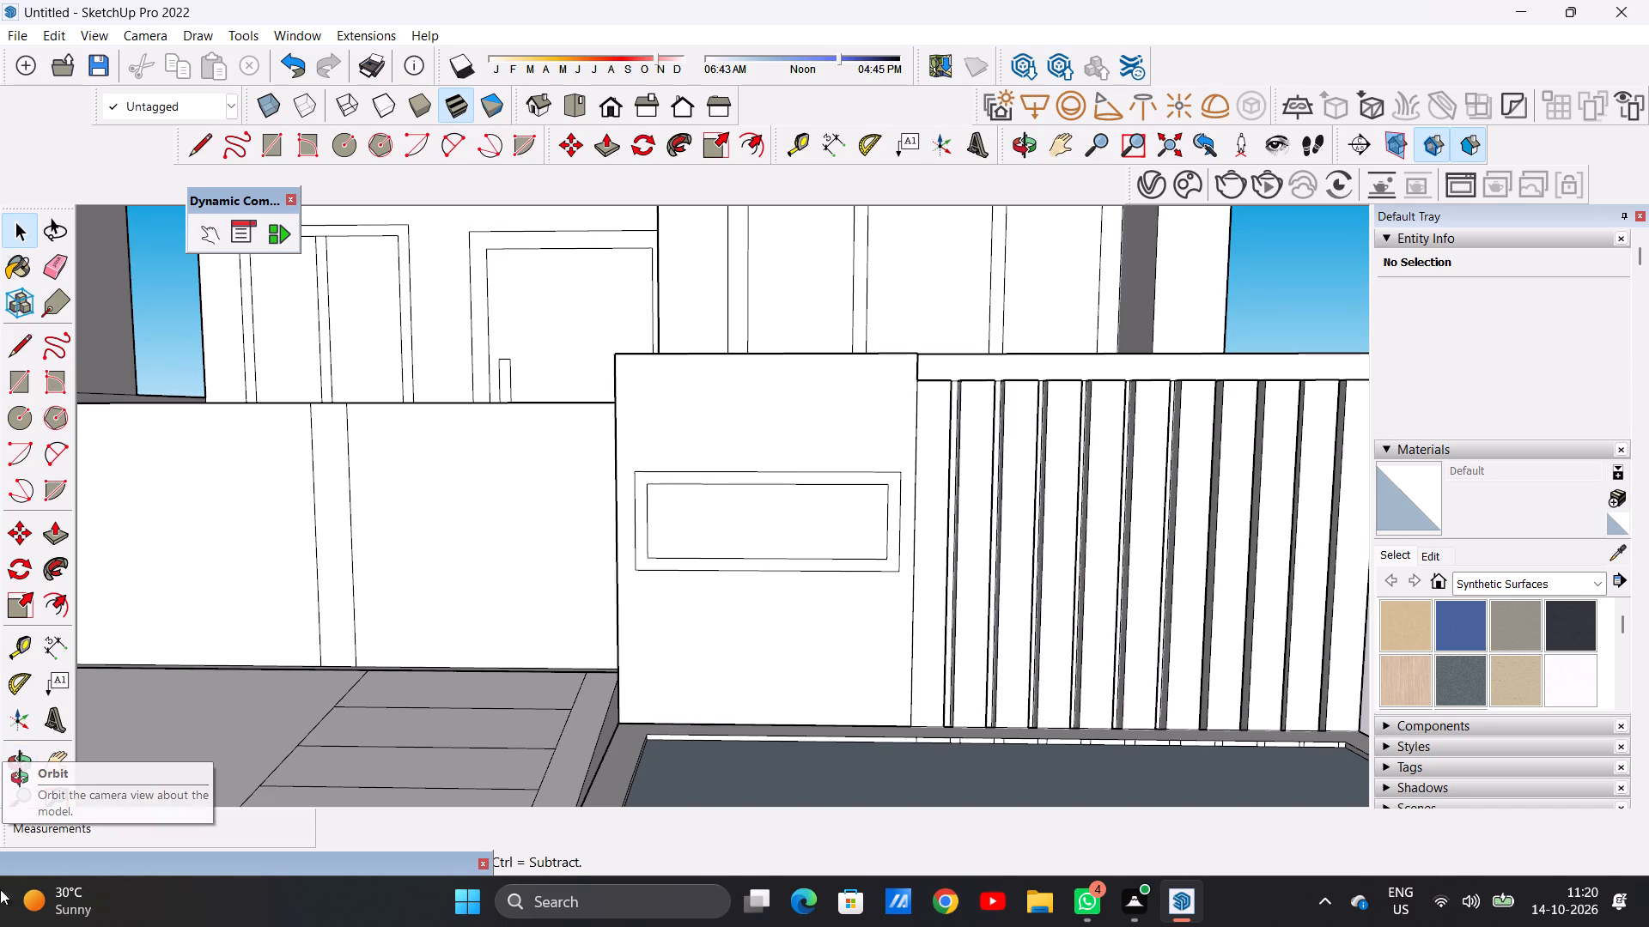
pyautogui.click(49, 718)
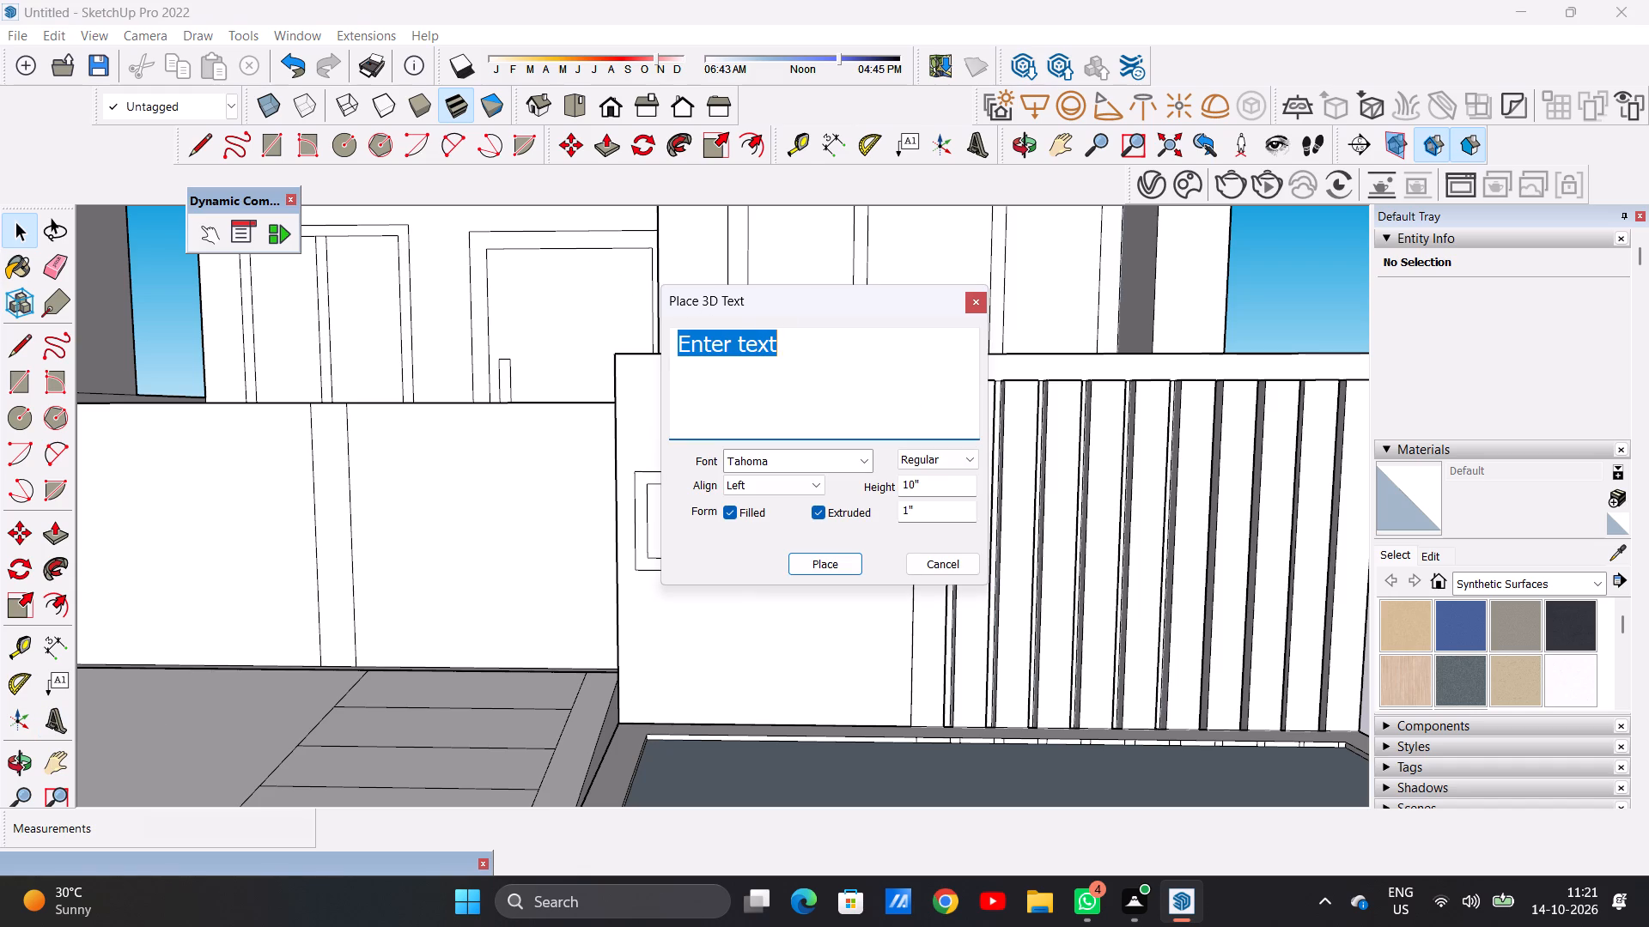
pyautogui.click(780, 341)
pyautogui.press('BackSpace')
pyautogui.press('BackSpace')
pyautogui.press('BackSpace')
pyautogui.press('BackSpace')
pyautogui.press('BackSpace')
pyautogui.press('BackSpace')
pyautogui.press('BackSpace')
pyautogui.press('BackSpace')
pyautogui.press('BackSpace')
pyautogui.press('BackSpace')
pyautogui.press('BackSpace')
pyautogui.press('BackSpace')
pyautogui.press('BackSpace')
pyautogui.press('BackSpace')
pyautogui.press('BackSpace')
pyautogui.press('BackSpace')
pyautogui.press('BackSpace')
pyautogui.press('BackSpace')
pyautogui.press('BackSpace')
pyautogui.press('BackSpace')
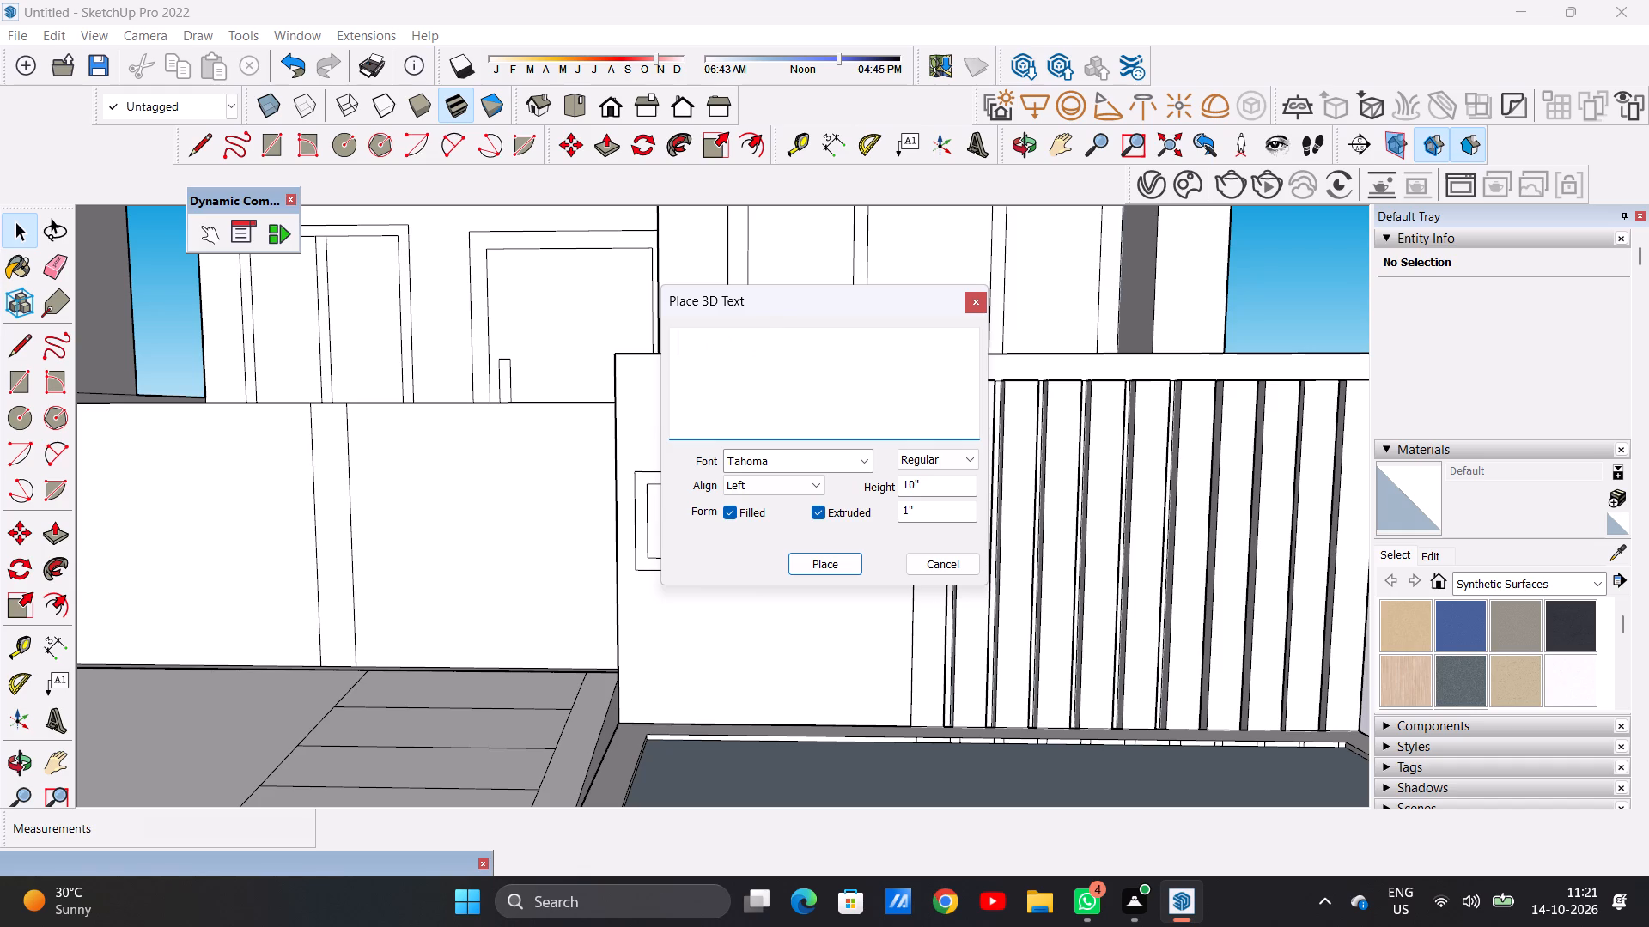
# Set the 3D text's font to Vivaldi.
pyautogui.click(861, 463)
pyautogui.scroll(-3, 846, 518)
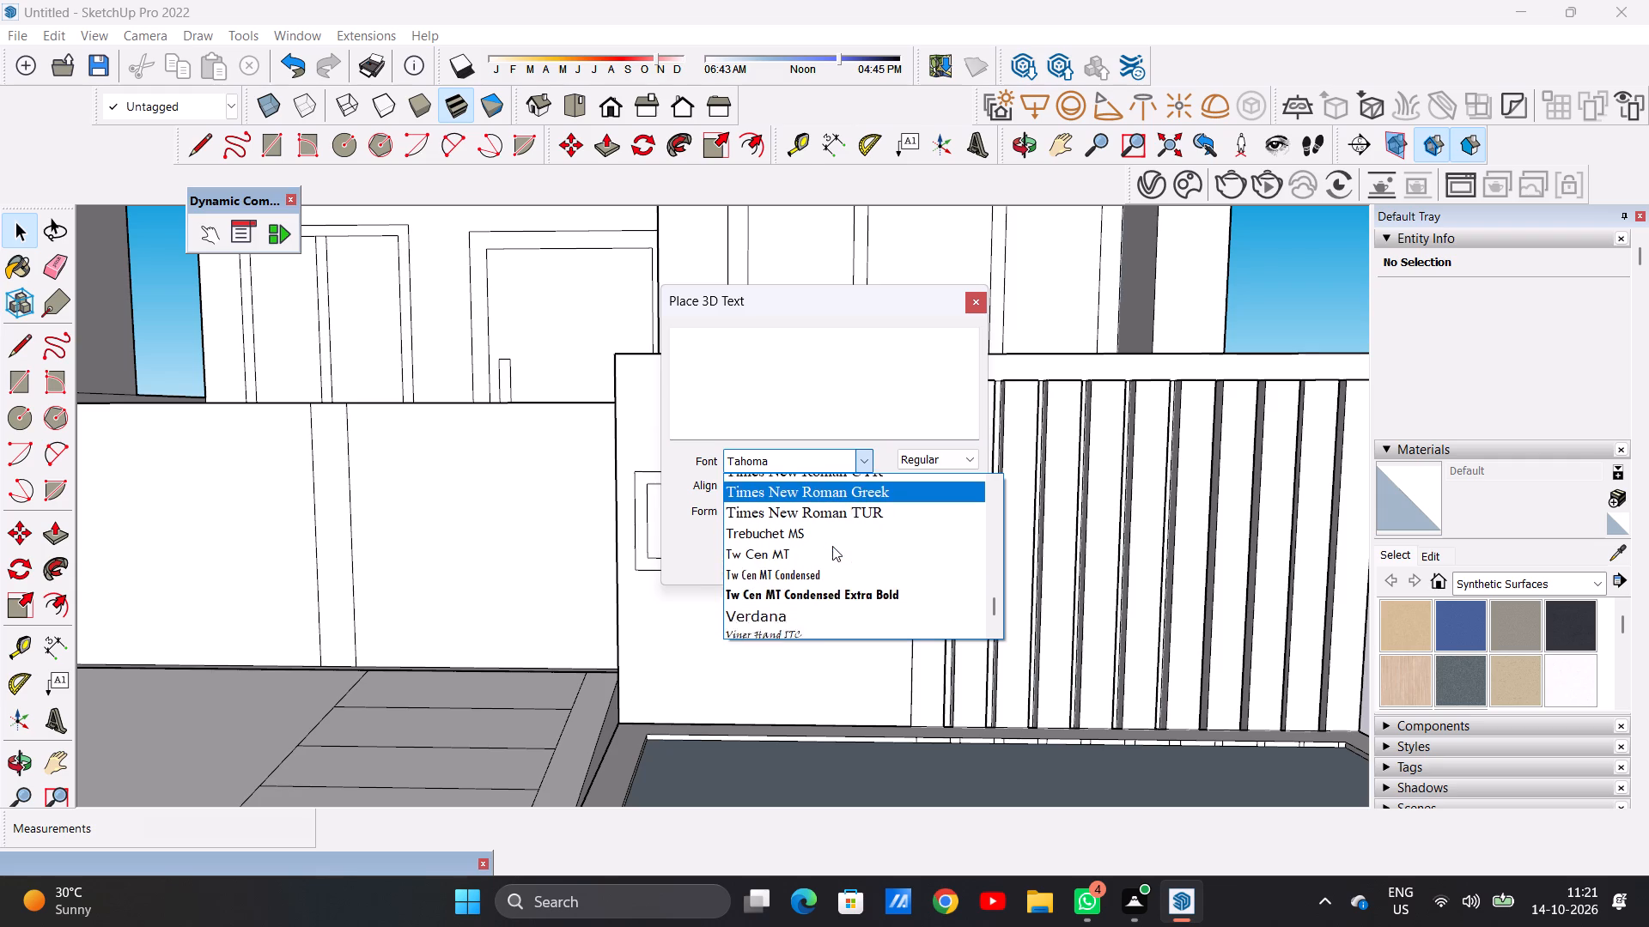
pyautogui.scroll(-1, 832, 546)
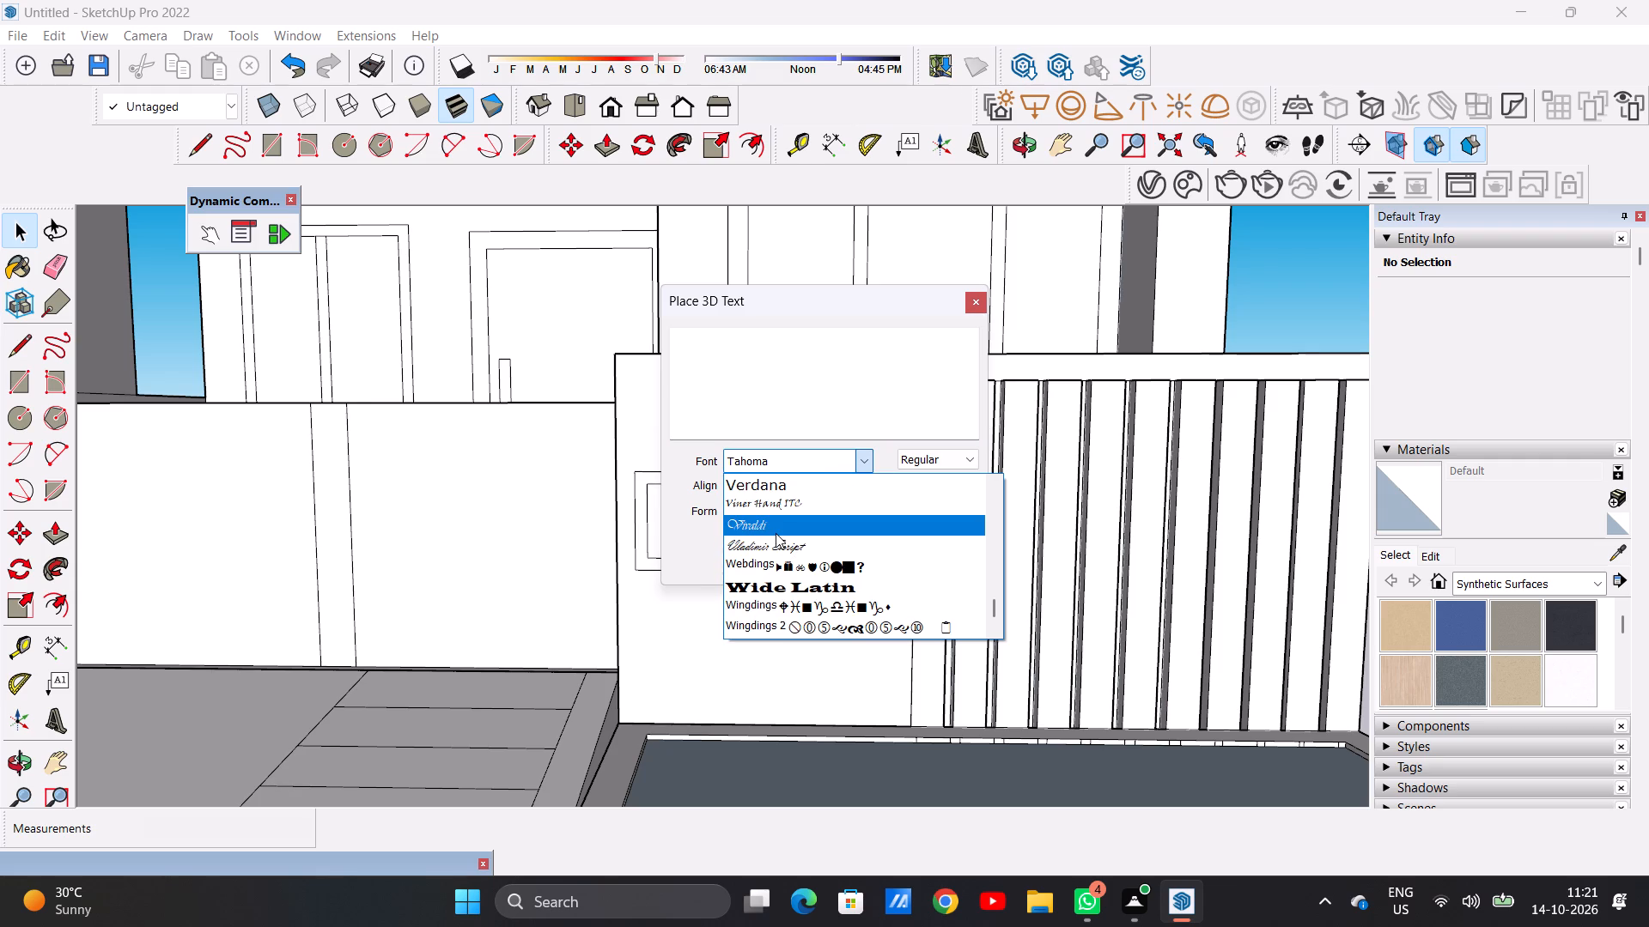
pyautogui.scroll(-5, 776, 533)
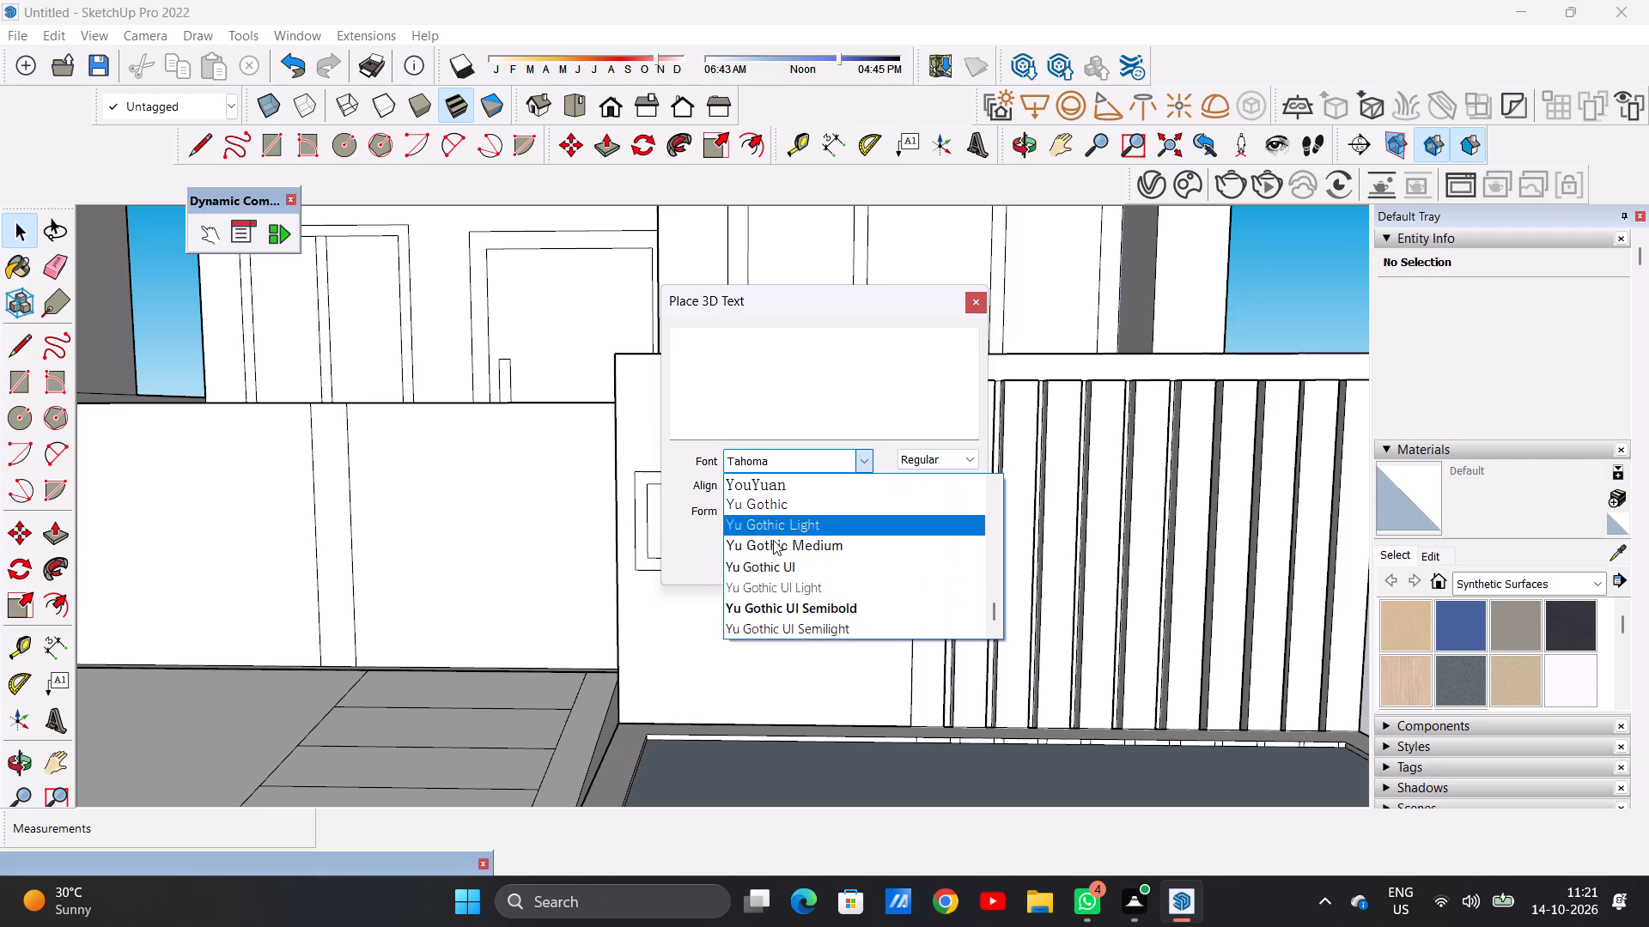
pyautogui.scroll(-1, 773, 540)
pyautogui.scroll(6, 772, 548)
pyautogui.scroll(-3, 772, 548)
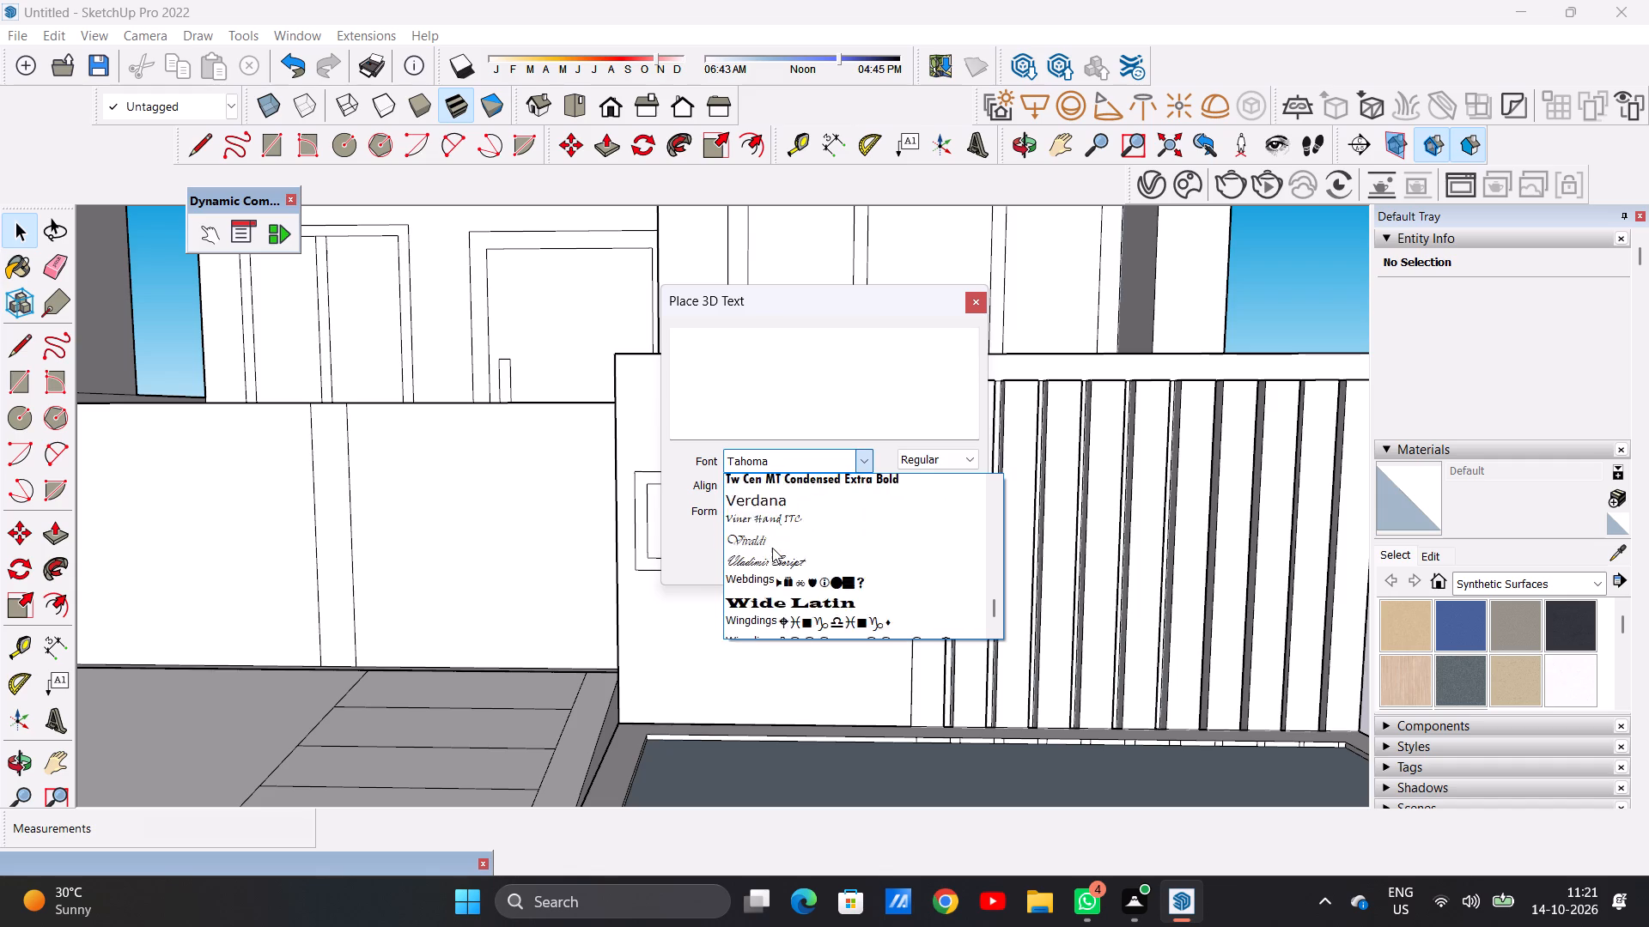
pyautogui.scroll(1, 772, 548)
pyautogui.scroll(-1, 772, 548)
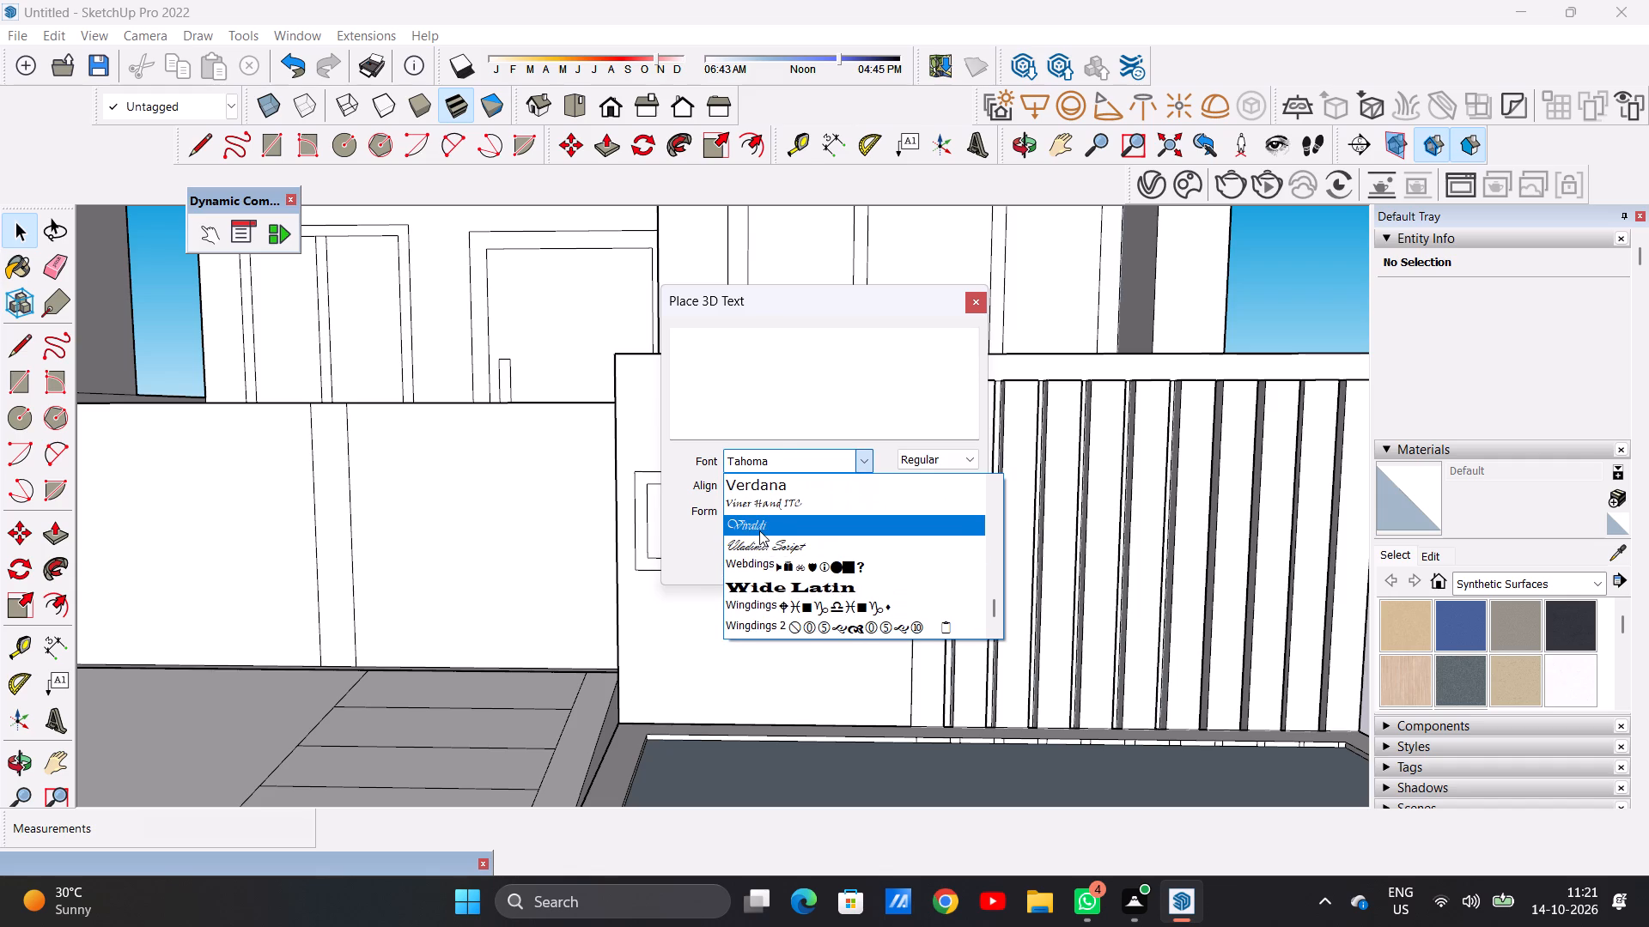
pyautogui.click(759, 530)
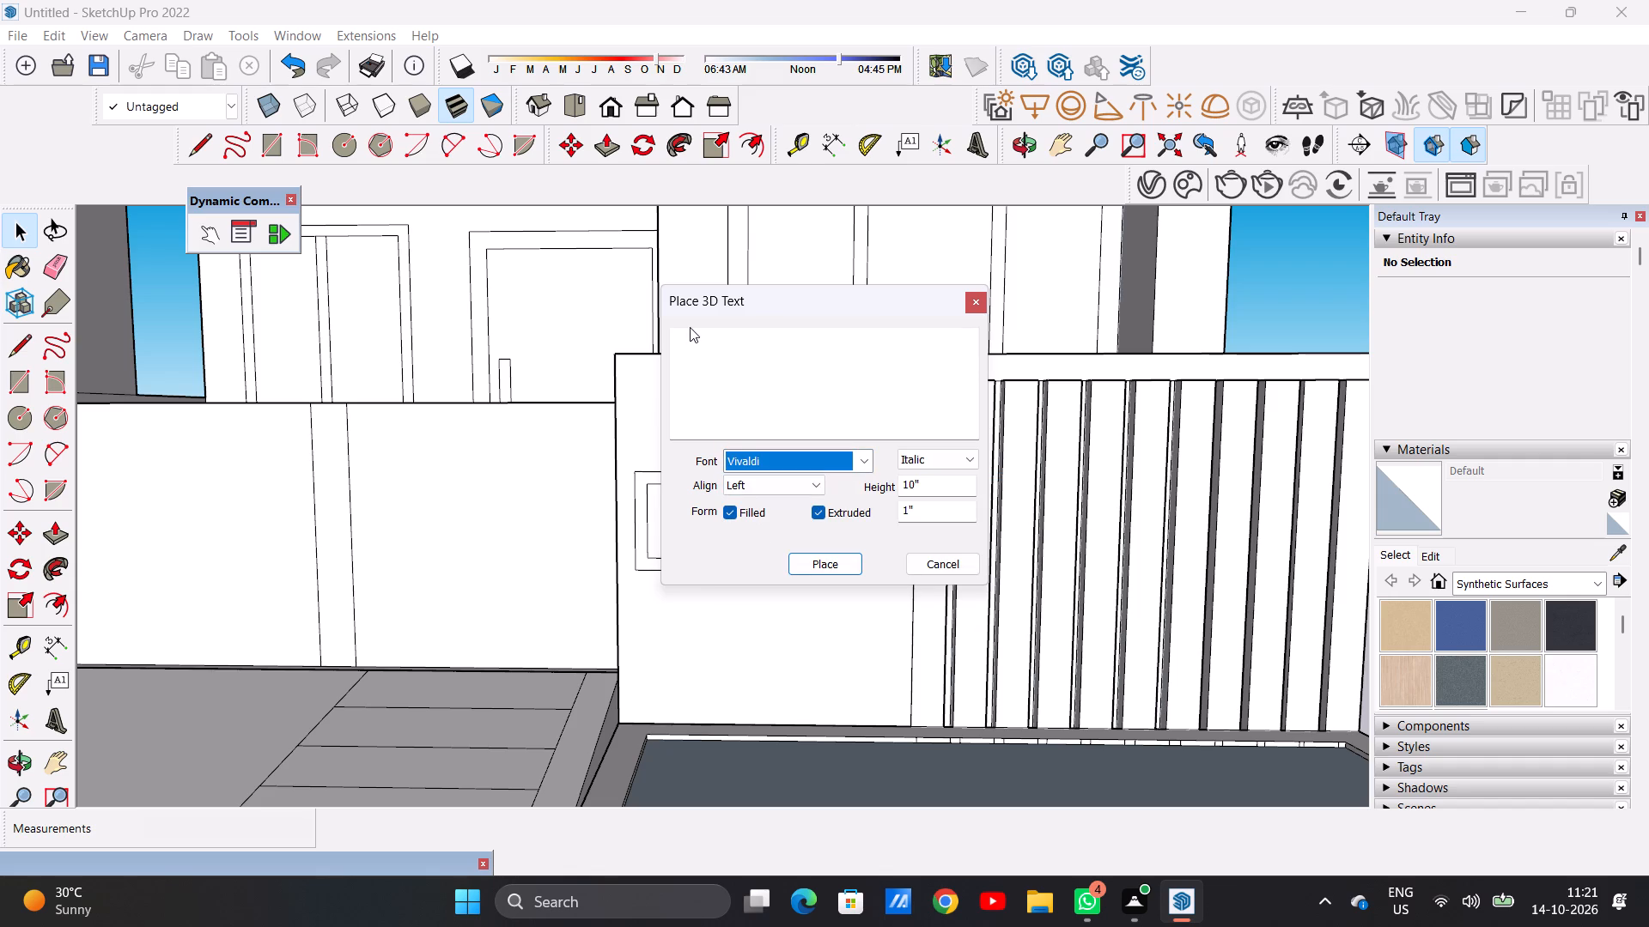
# Enter "Chauhan's Residence" as the wording of the 3D text.
pyautogui.click(709, 343)
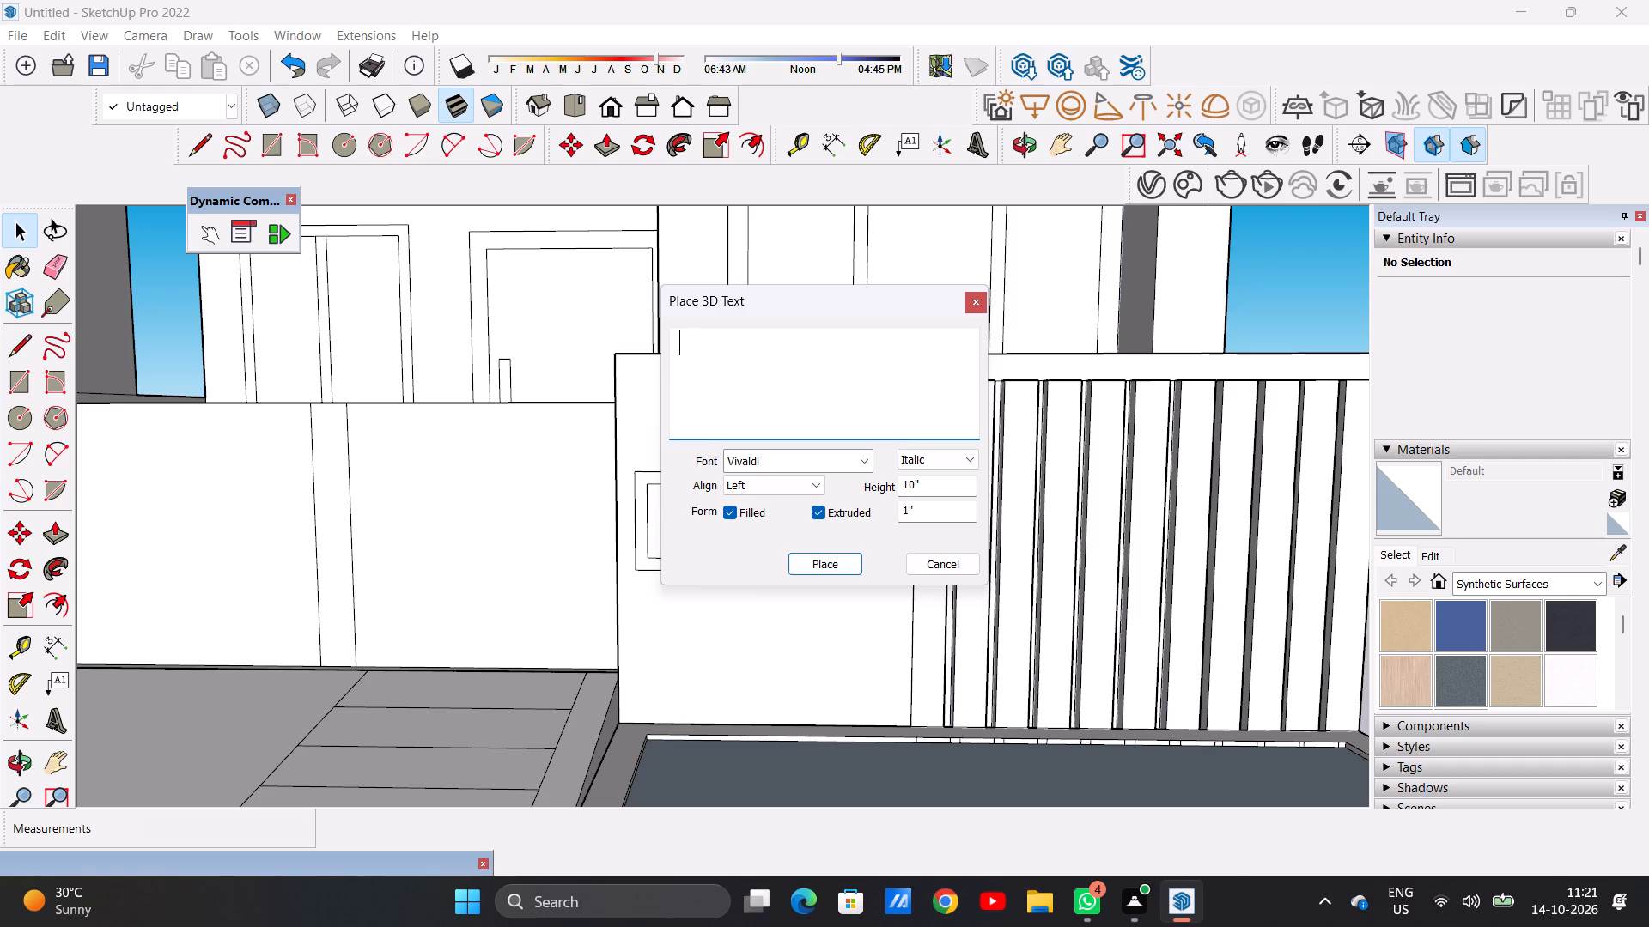
pyautogui.press('c')
pyautogui.write('ha')
pyautogui.write('uhan')
pyautogui.press(',')
pyautogui.press('BackSpace')
pyautogui.press("'")
pyautogui.press('s')
pyautogui.press('space')
pyautogui.write('re')
pyautogui.press('BackSpace')
pyautogui.press('BackSpace')
pyautogui.write('re')
pyautogui.press('BackSpace')
pyautogui.press('BackSpace')
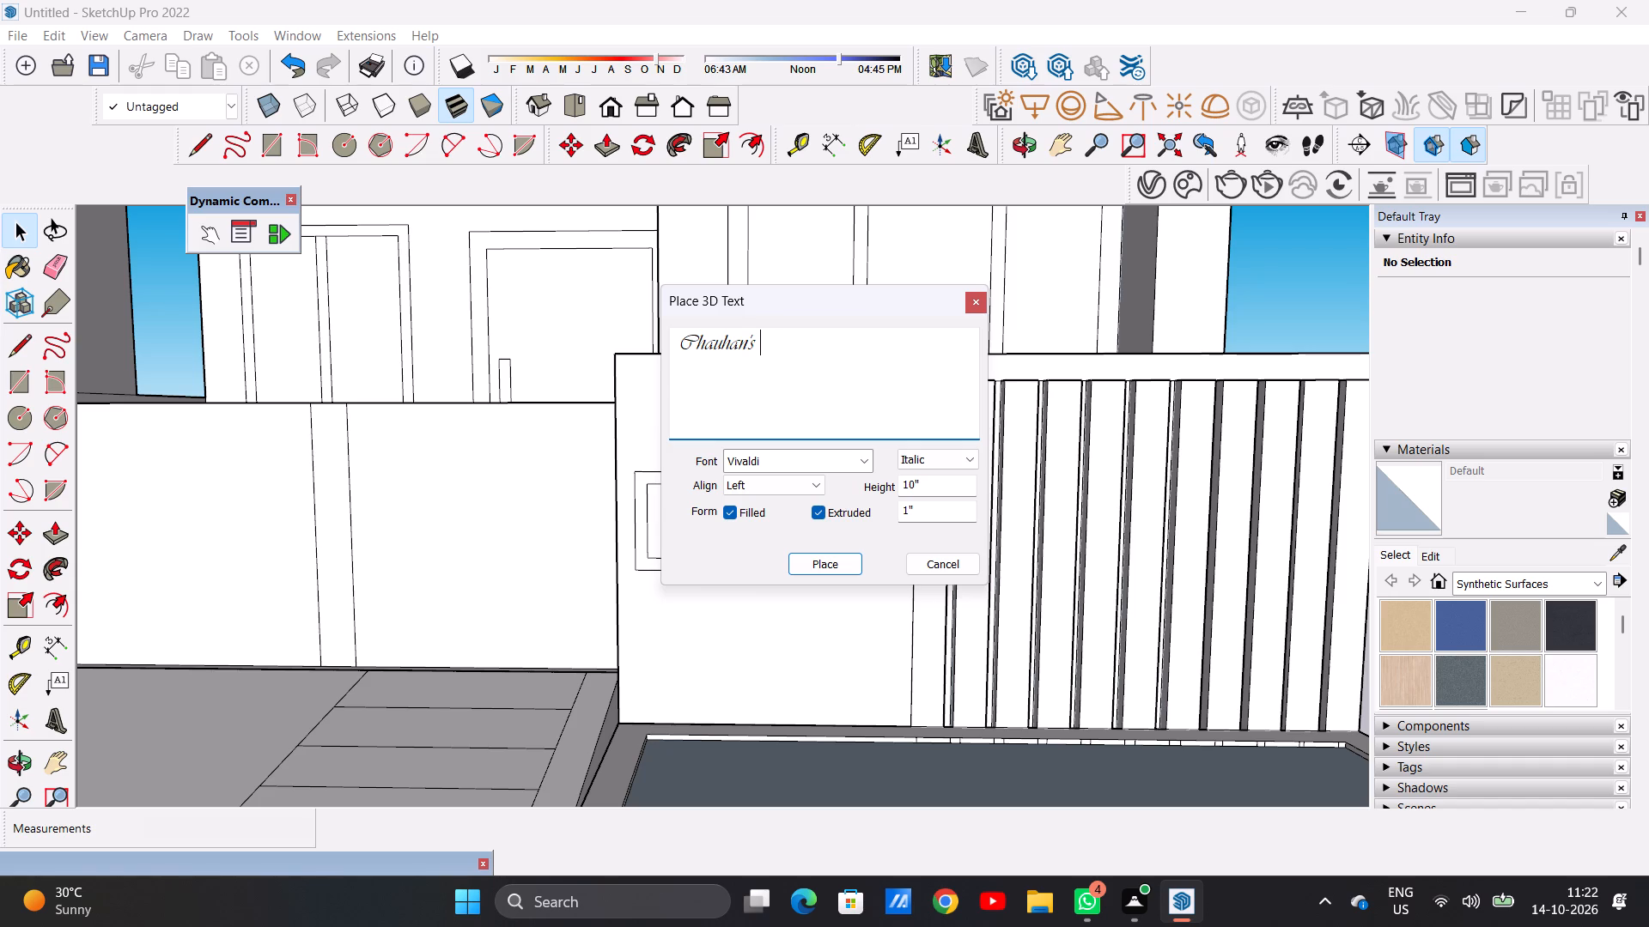
pyautogui.press('r')
pyautogui.press('e')
pyautogui.press('s')
pyautogui.write('idence')
# Set the 3D text's alignment to Center and its extrusion depth to 2".
pyautogui.click(818, 488)
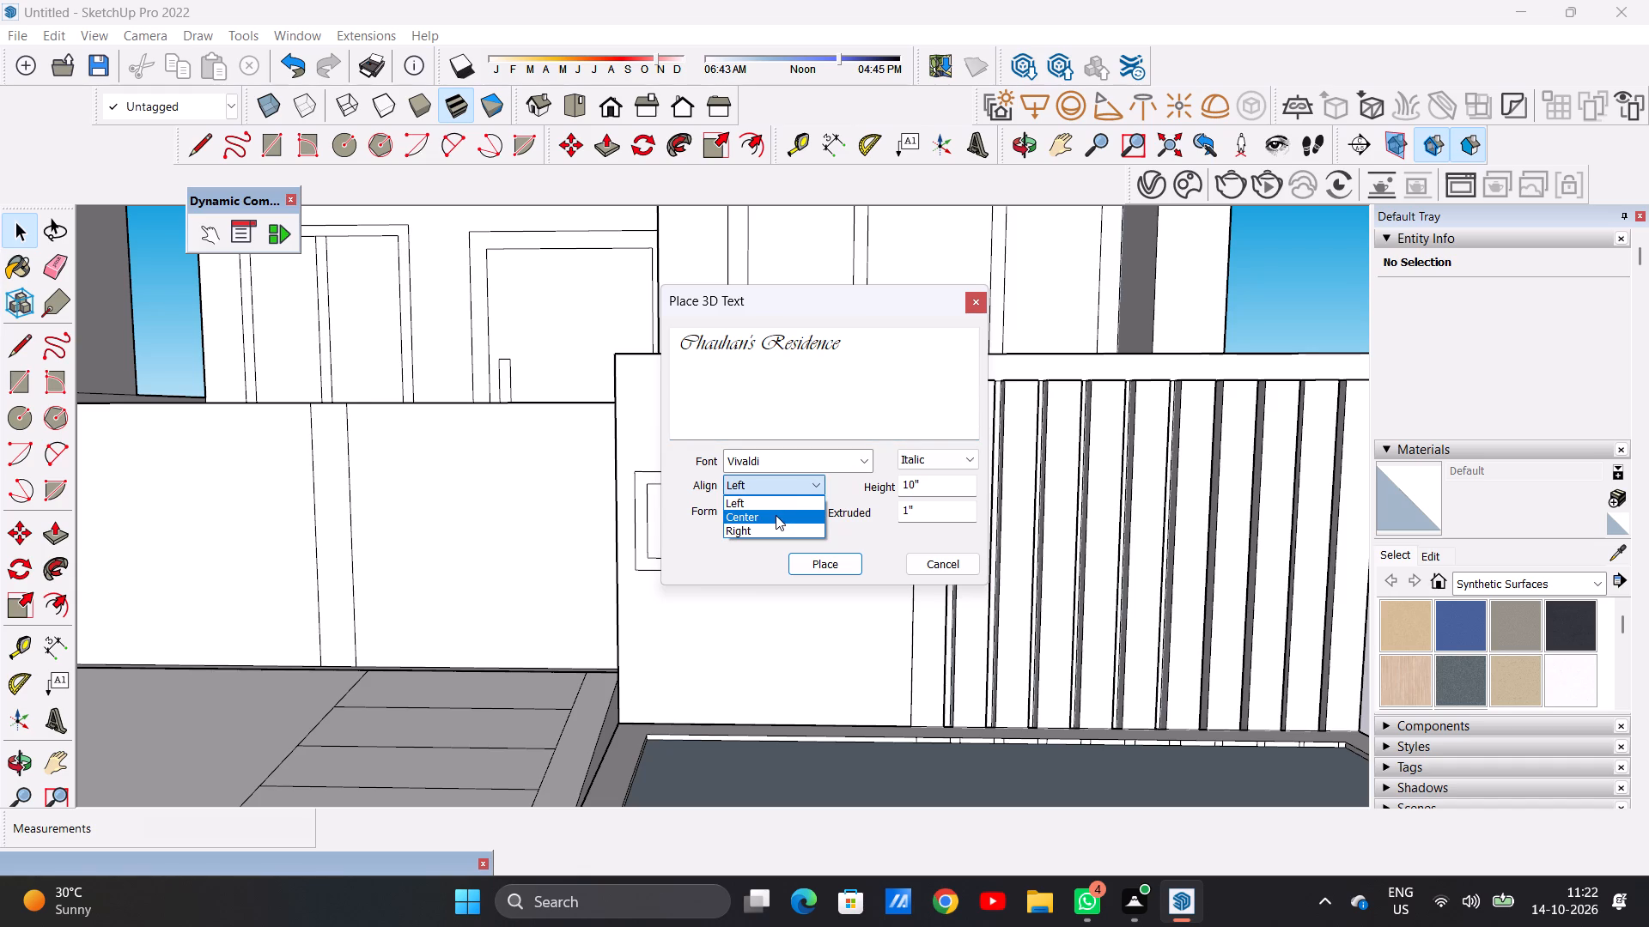
pyautogui.click(776, 515)
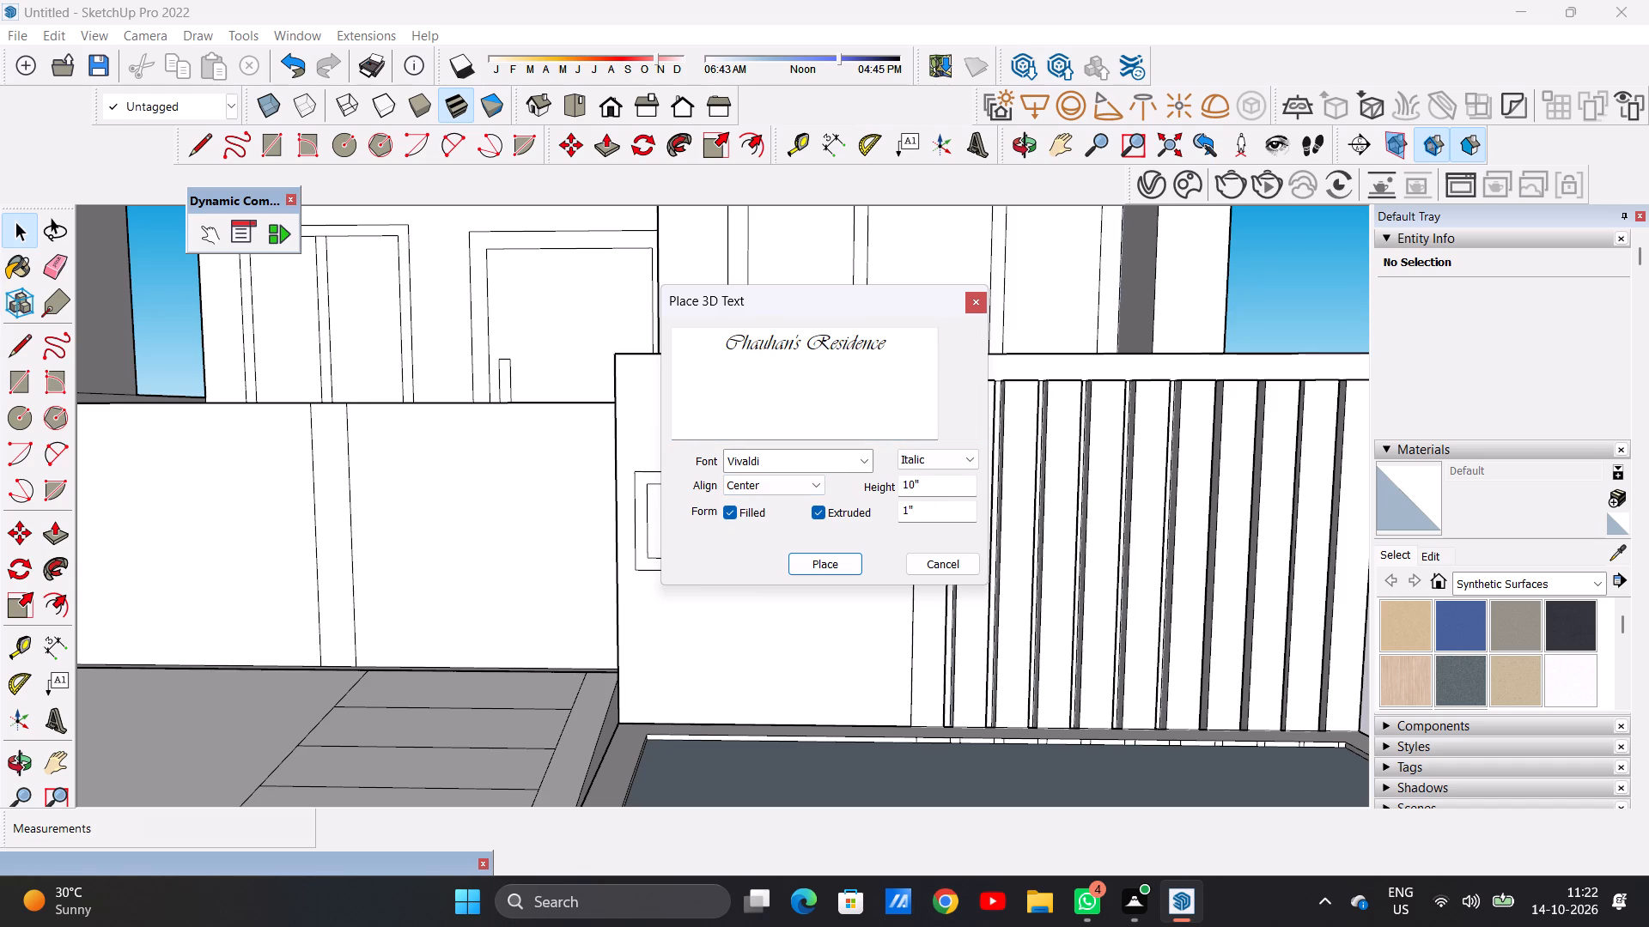
pyautogui.click(916, 508)
pyautogui.press('BackSpace')
pyautogui.press('BackSpace')
pyautogui.press('BackSpace')
pyautogui.press('BackSpace')
pyautogui.press('BackSpace')
pyautogui.press('BackSpace')
pyautogui.press('BackSpace')
pyautogui.press('BackSpace')
pyautogui.press('BackSpace')
pyautogui.press('BackSpace')
pyautogui.press('BackSpace')
pyautogui.press('2')
pyautogui.hotkey('shift', '"')
# Place the 3D text on the wall face, starting inside the inner rectangle of the nameplate frame.
pyautogui.click(822, 570)
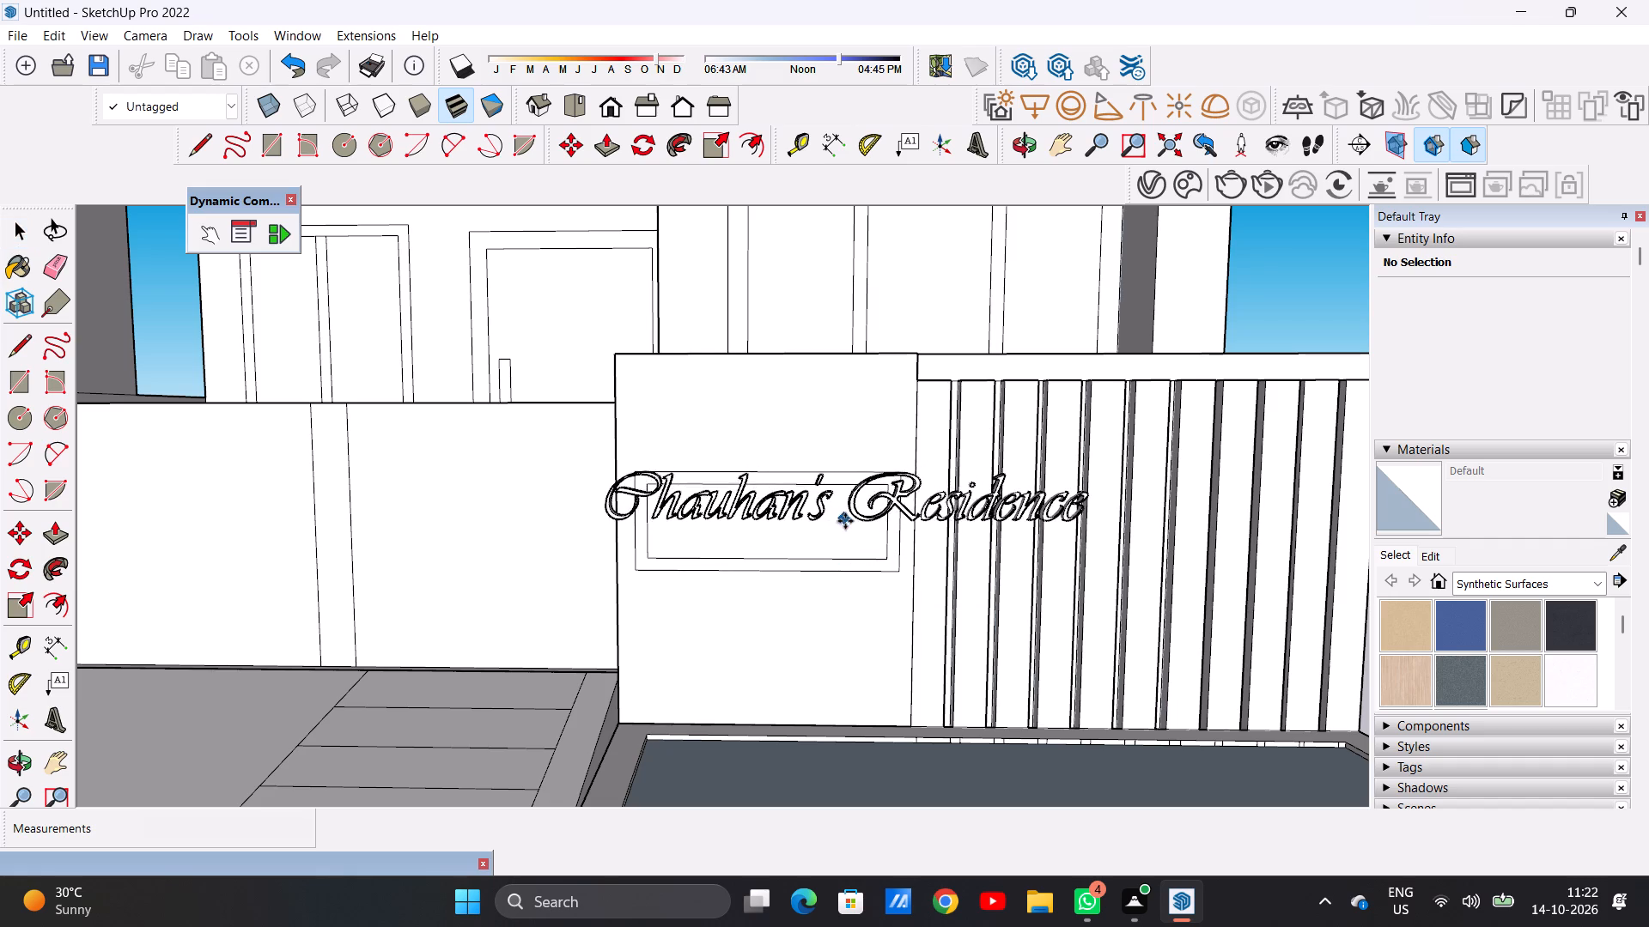
pyautogui.click(896, 536)
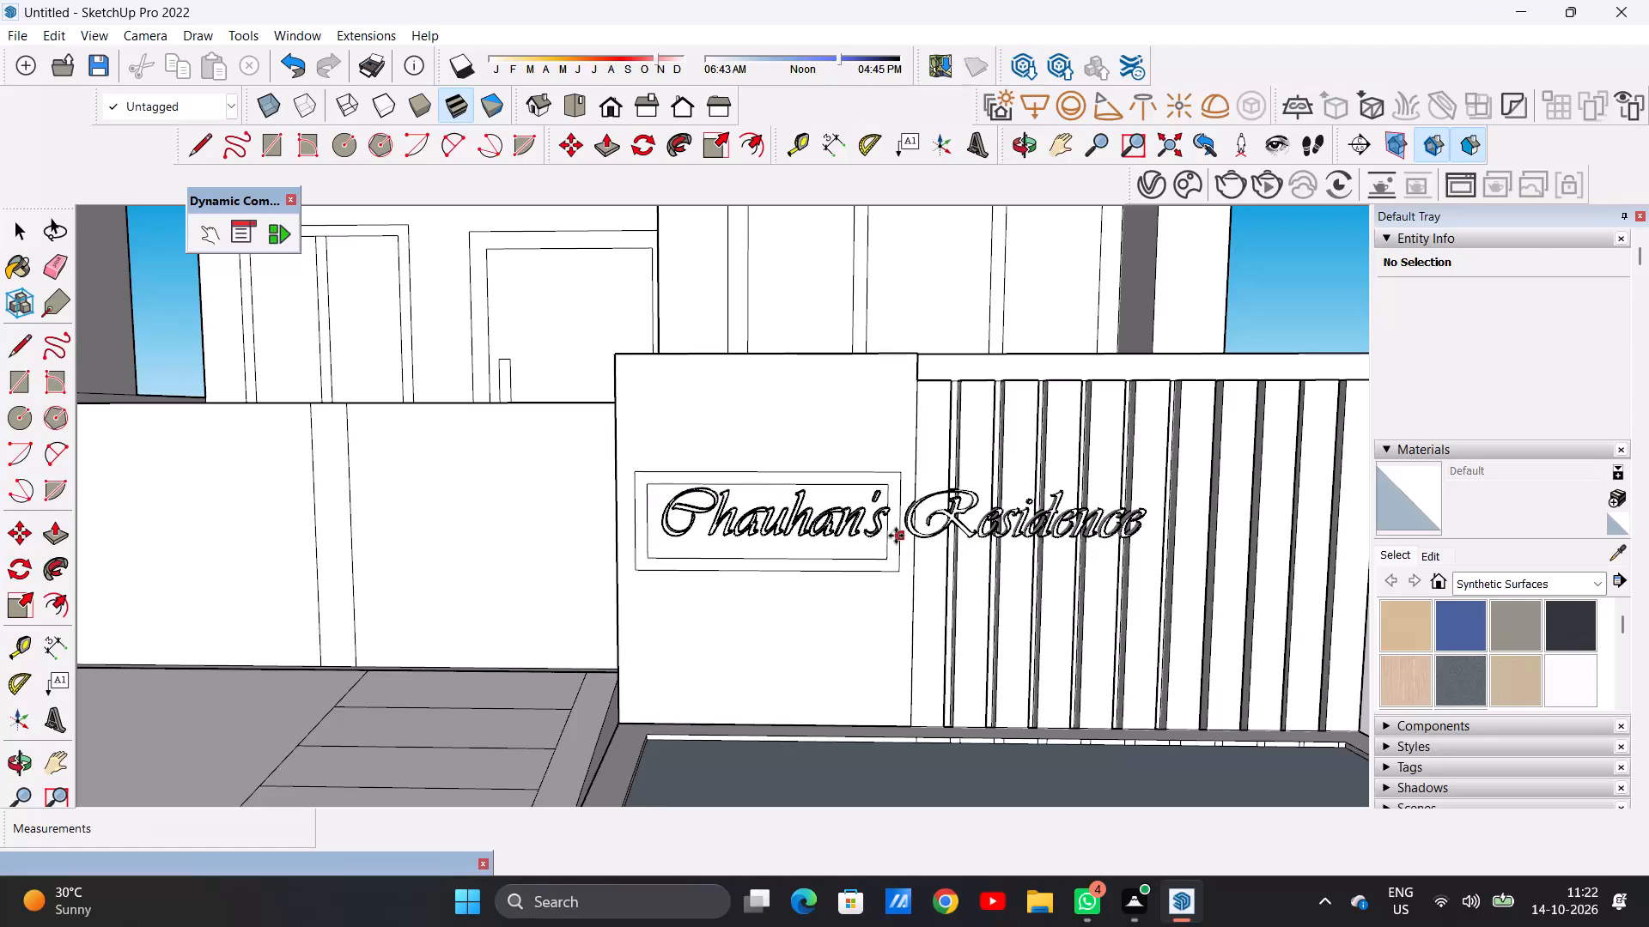
pyautogui.keyDown('ctrl'); pyautogui.scroll(11, 896, 536); pyautogui.keyUp('ctrl')
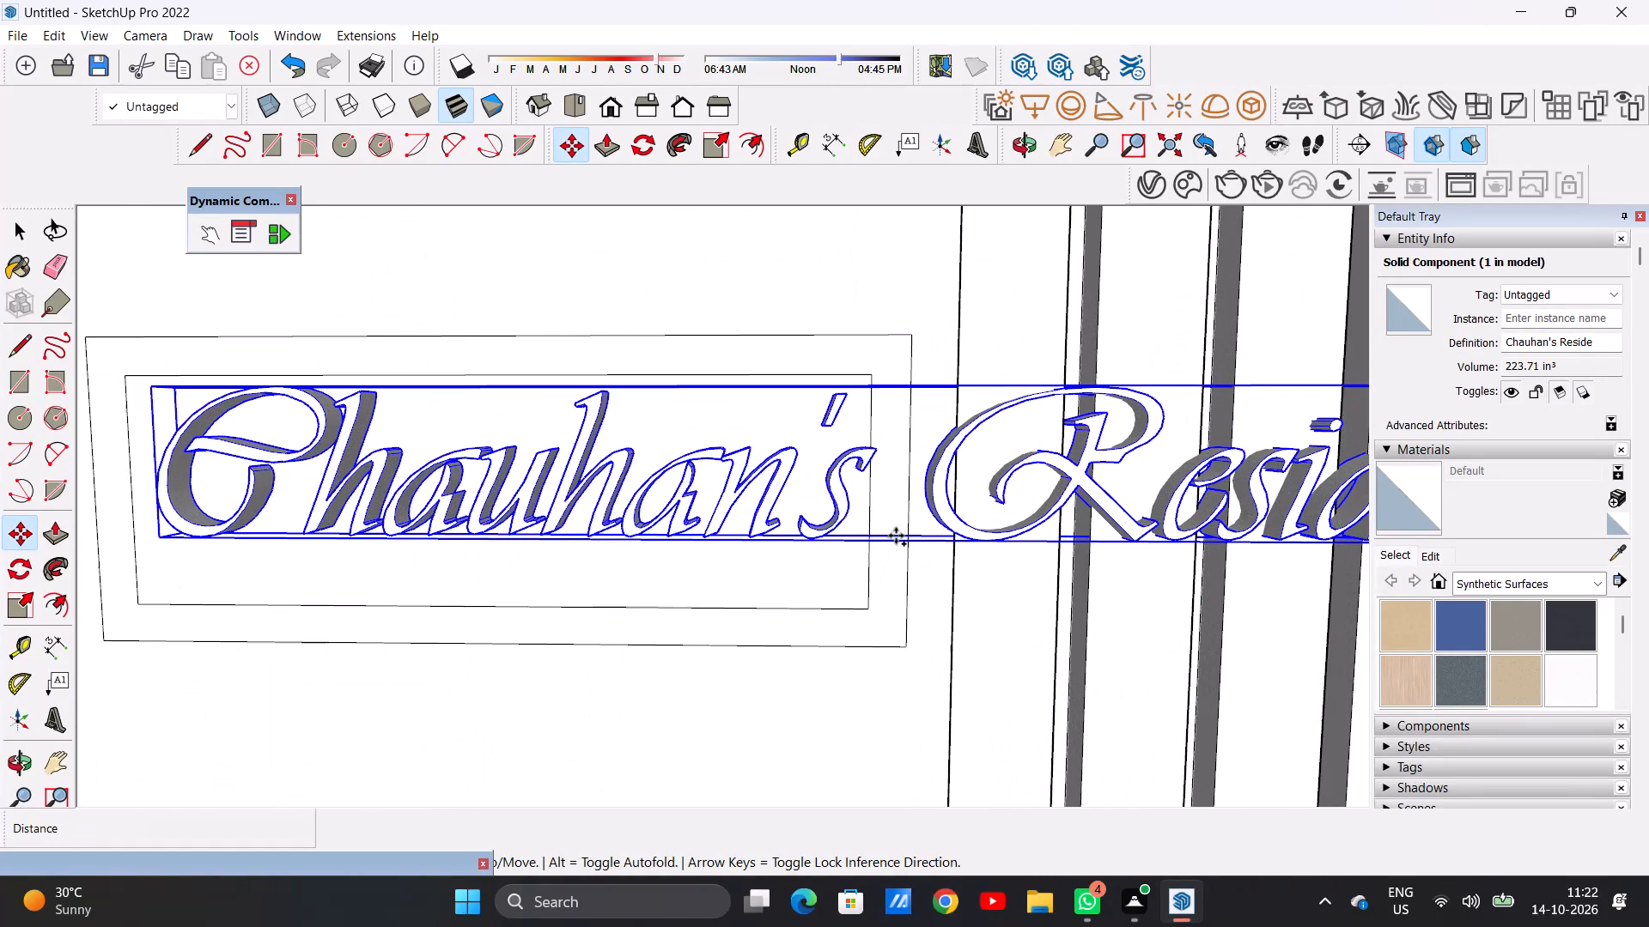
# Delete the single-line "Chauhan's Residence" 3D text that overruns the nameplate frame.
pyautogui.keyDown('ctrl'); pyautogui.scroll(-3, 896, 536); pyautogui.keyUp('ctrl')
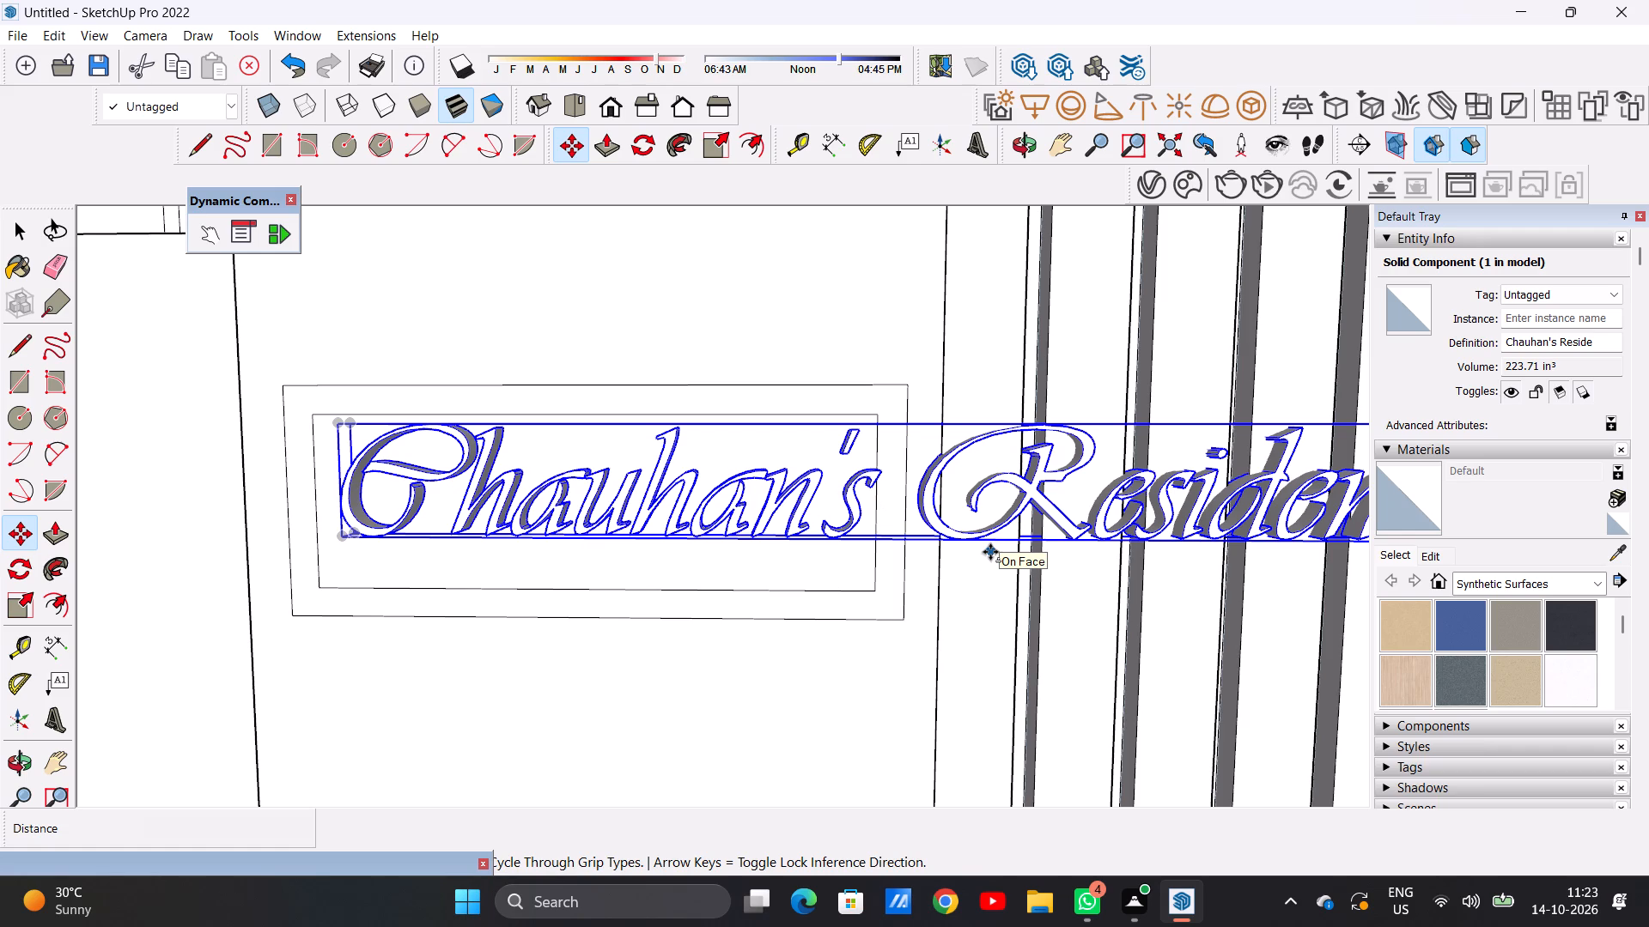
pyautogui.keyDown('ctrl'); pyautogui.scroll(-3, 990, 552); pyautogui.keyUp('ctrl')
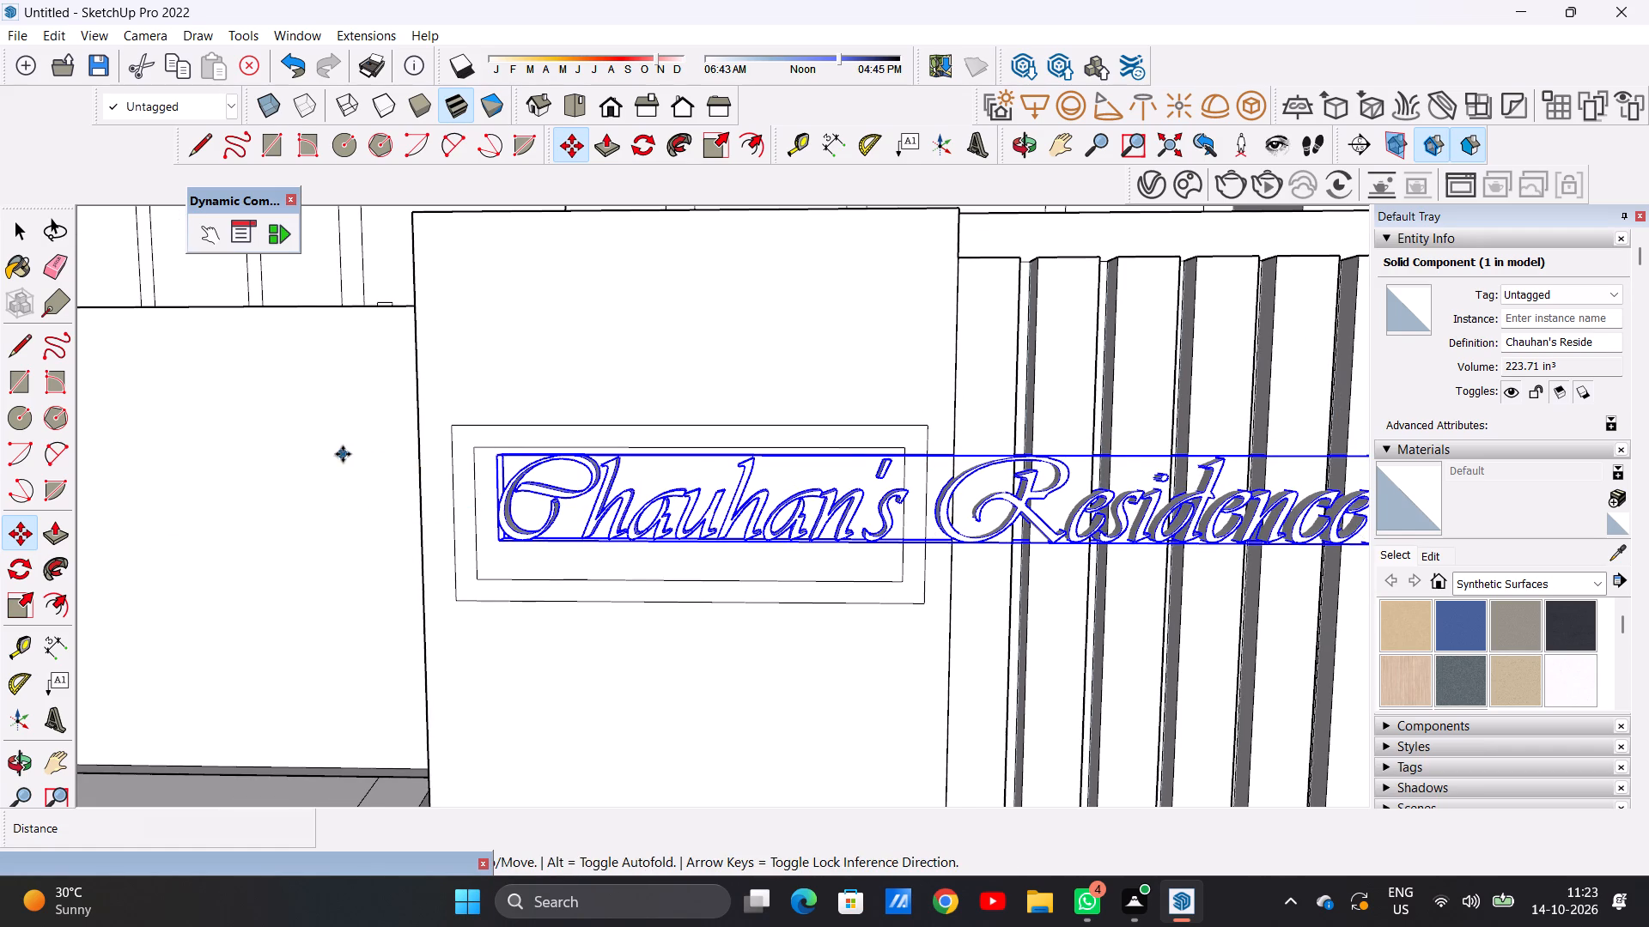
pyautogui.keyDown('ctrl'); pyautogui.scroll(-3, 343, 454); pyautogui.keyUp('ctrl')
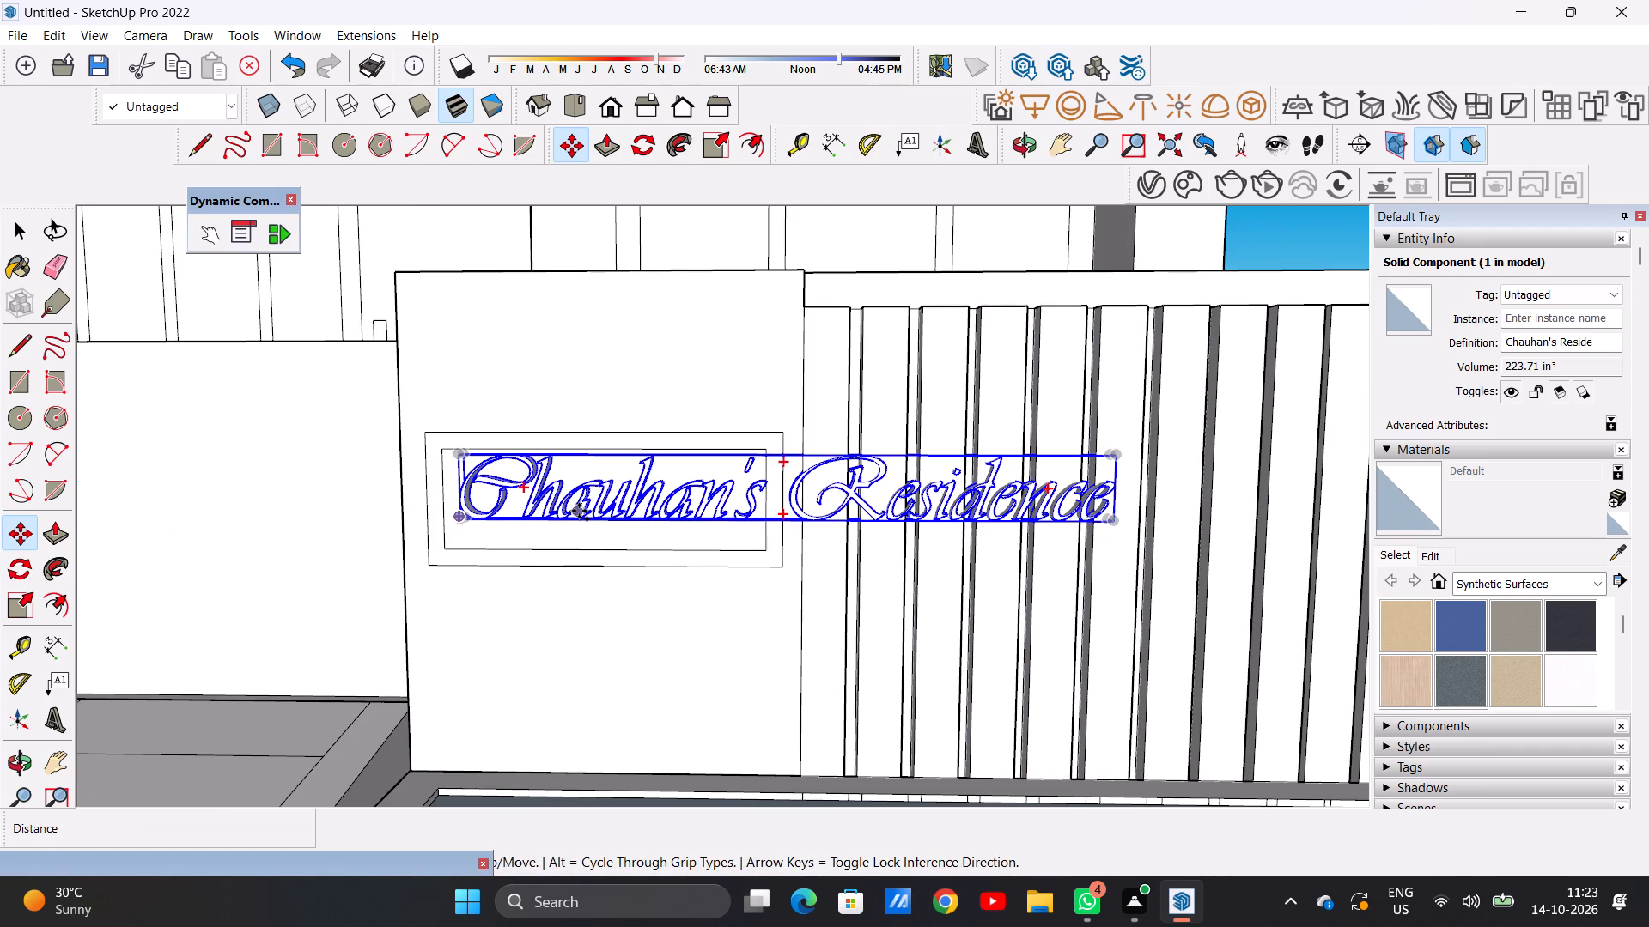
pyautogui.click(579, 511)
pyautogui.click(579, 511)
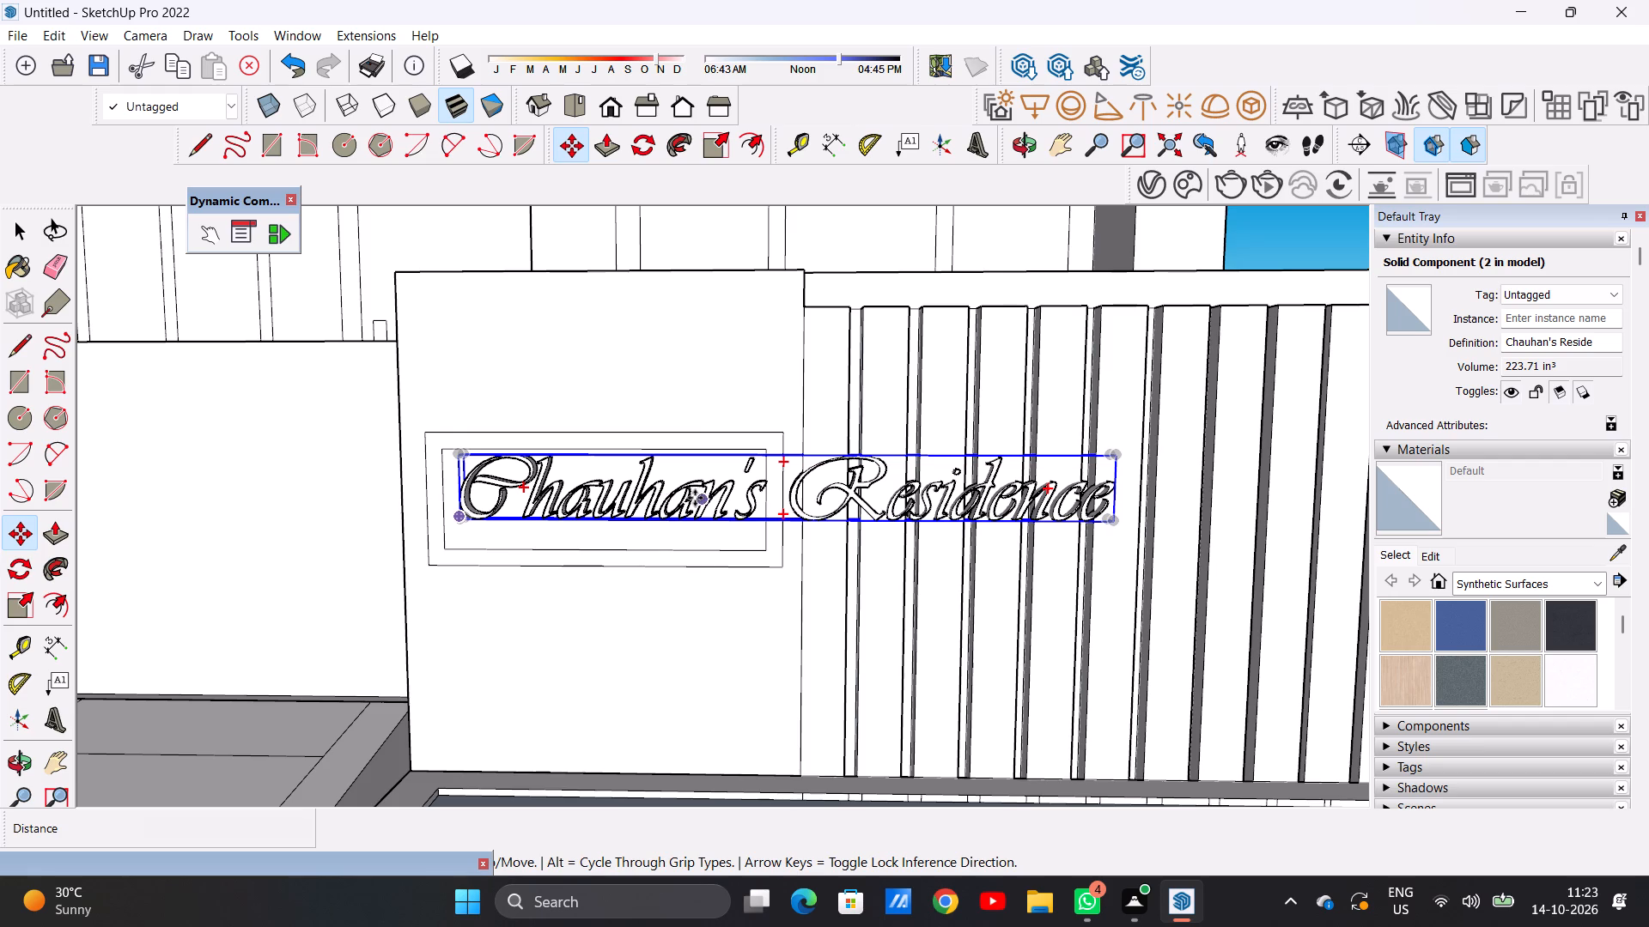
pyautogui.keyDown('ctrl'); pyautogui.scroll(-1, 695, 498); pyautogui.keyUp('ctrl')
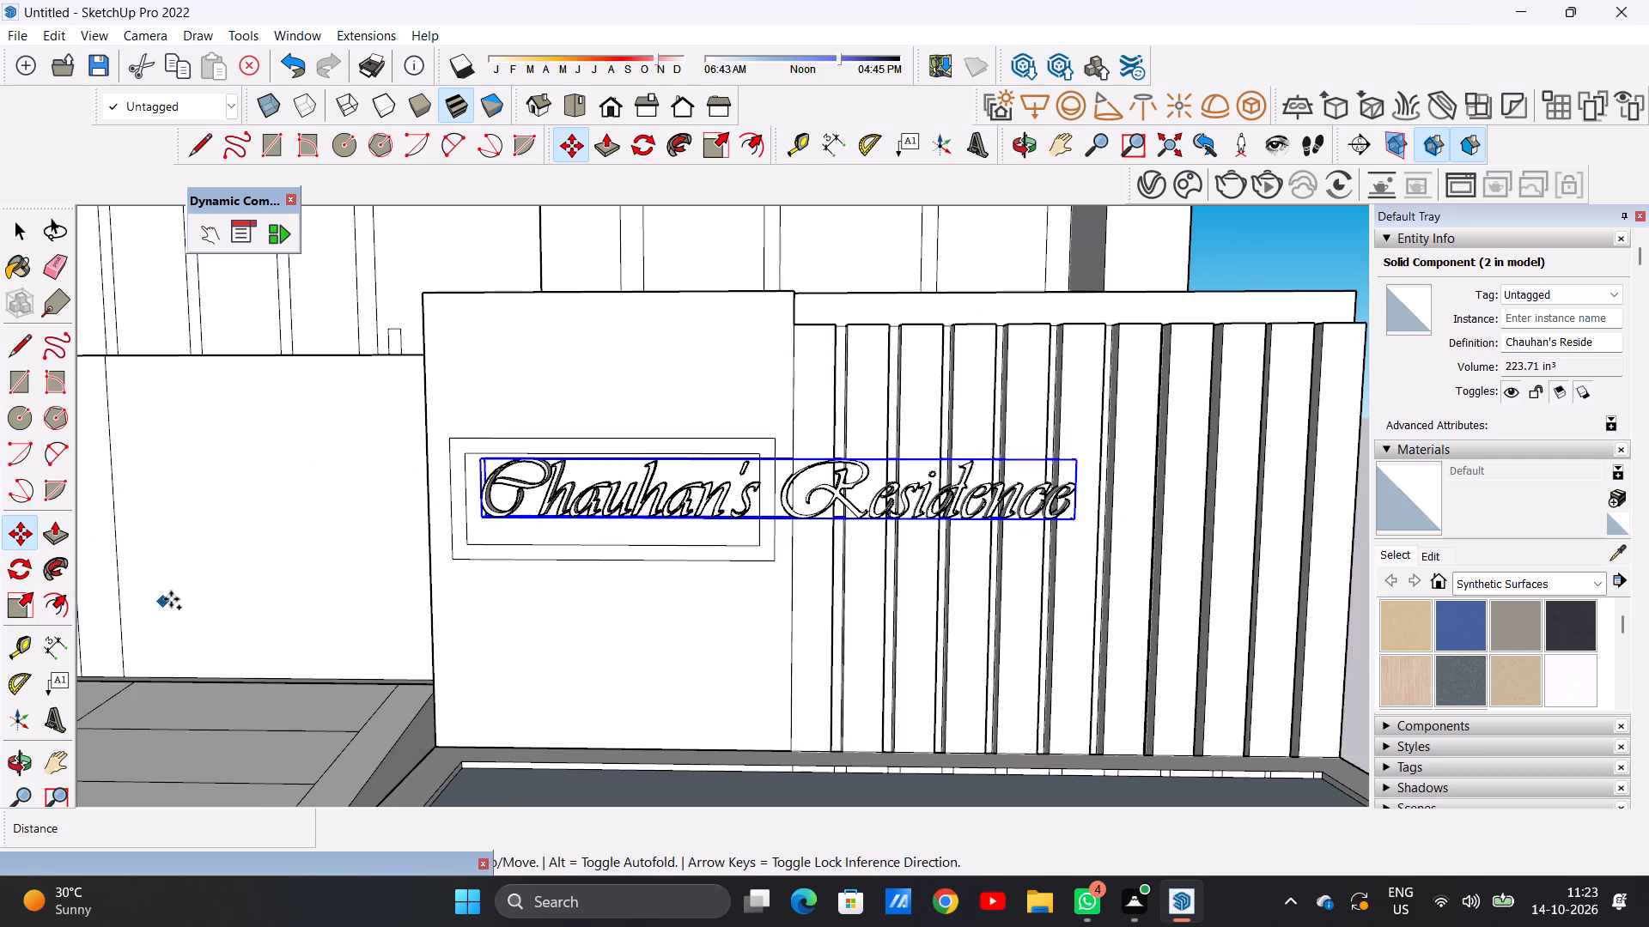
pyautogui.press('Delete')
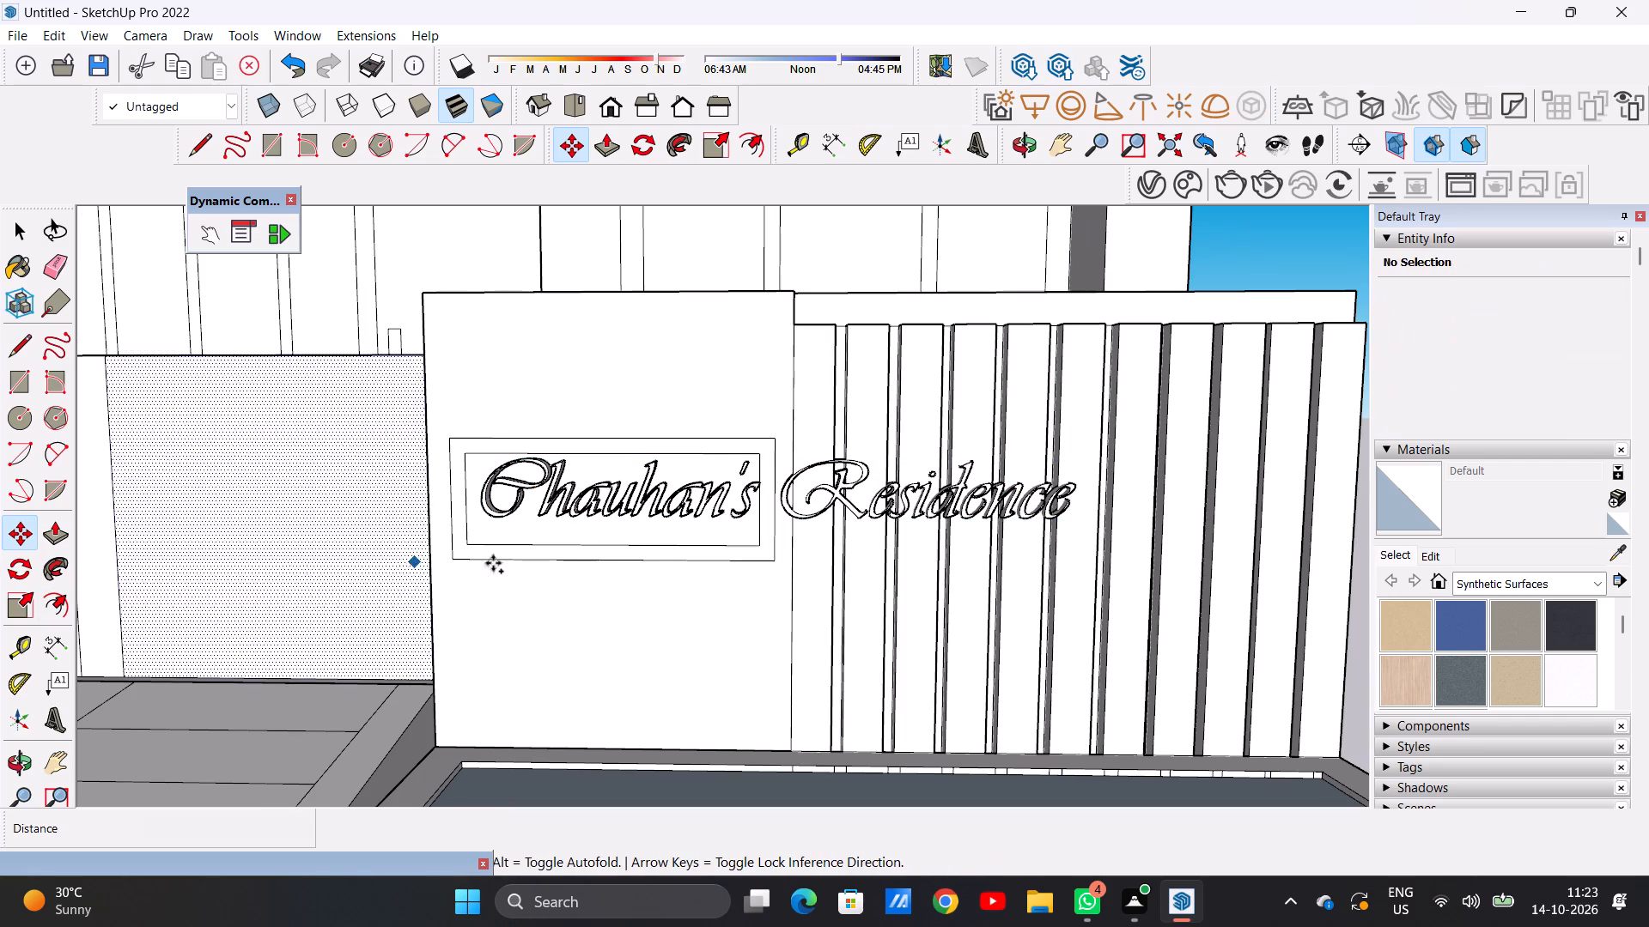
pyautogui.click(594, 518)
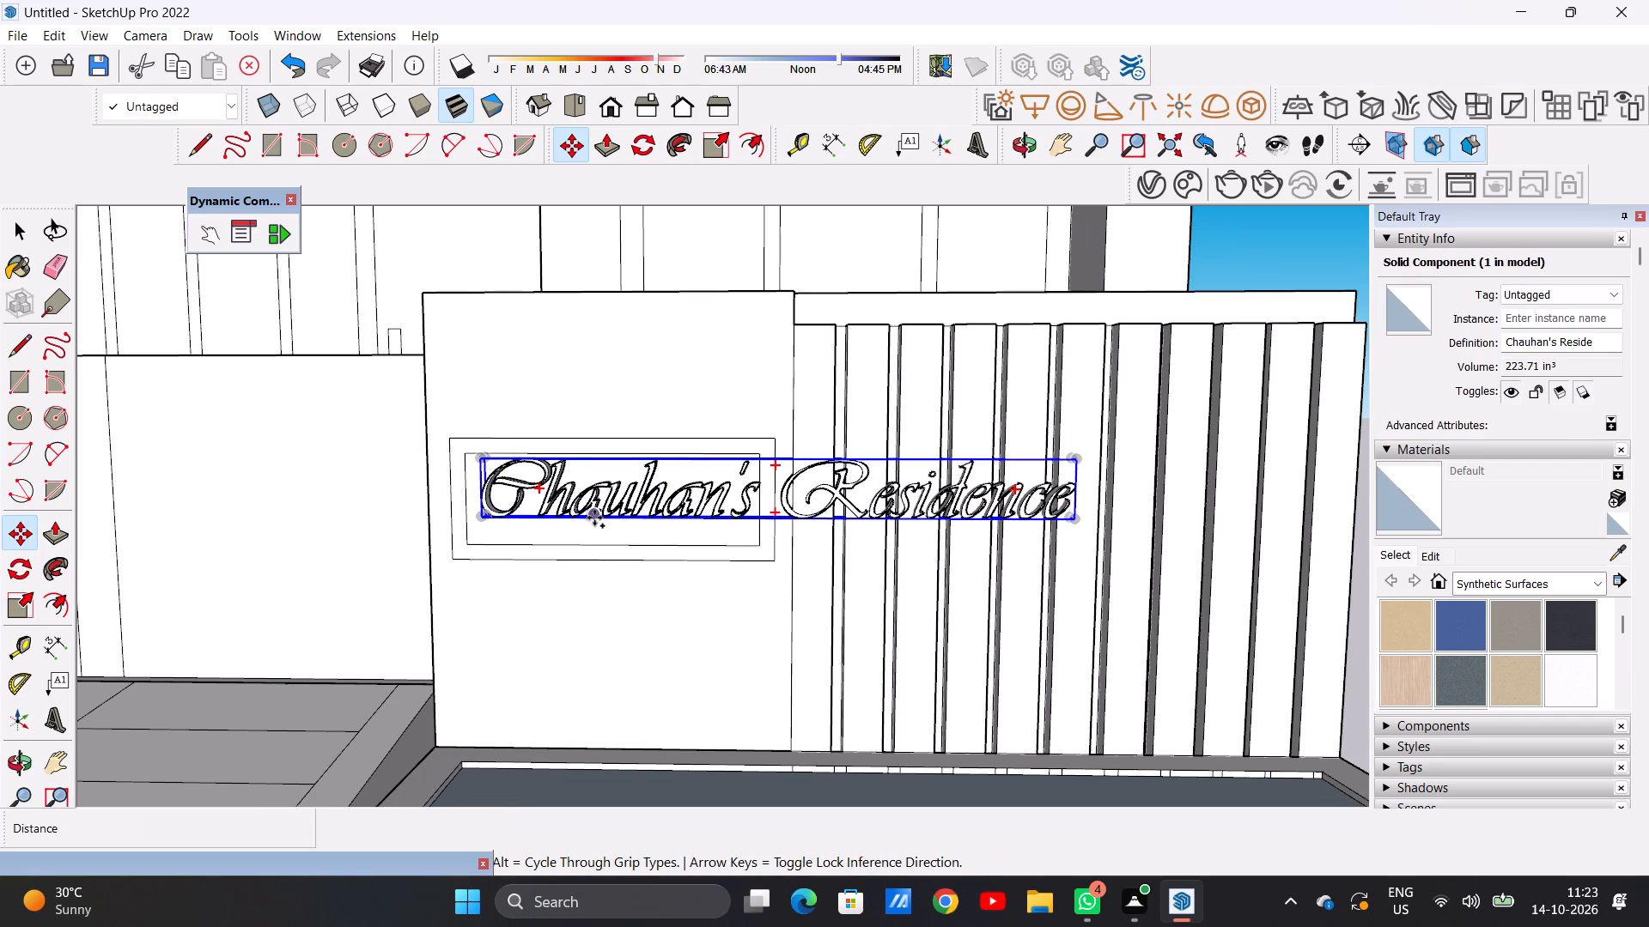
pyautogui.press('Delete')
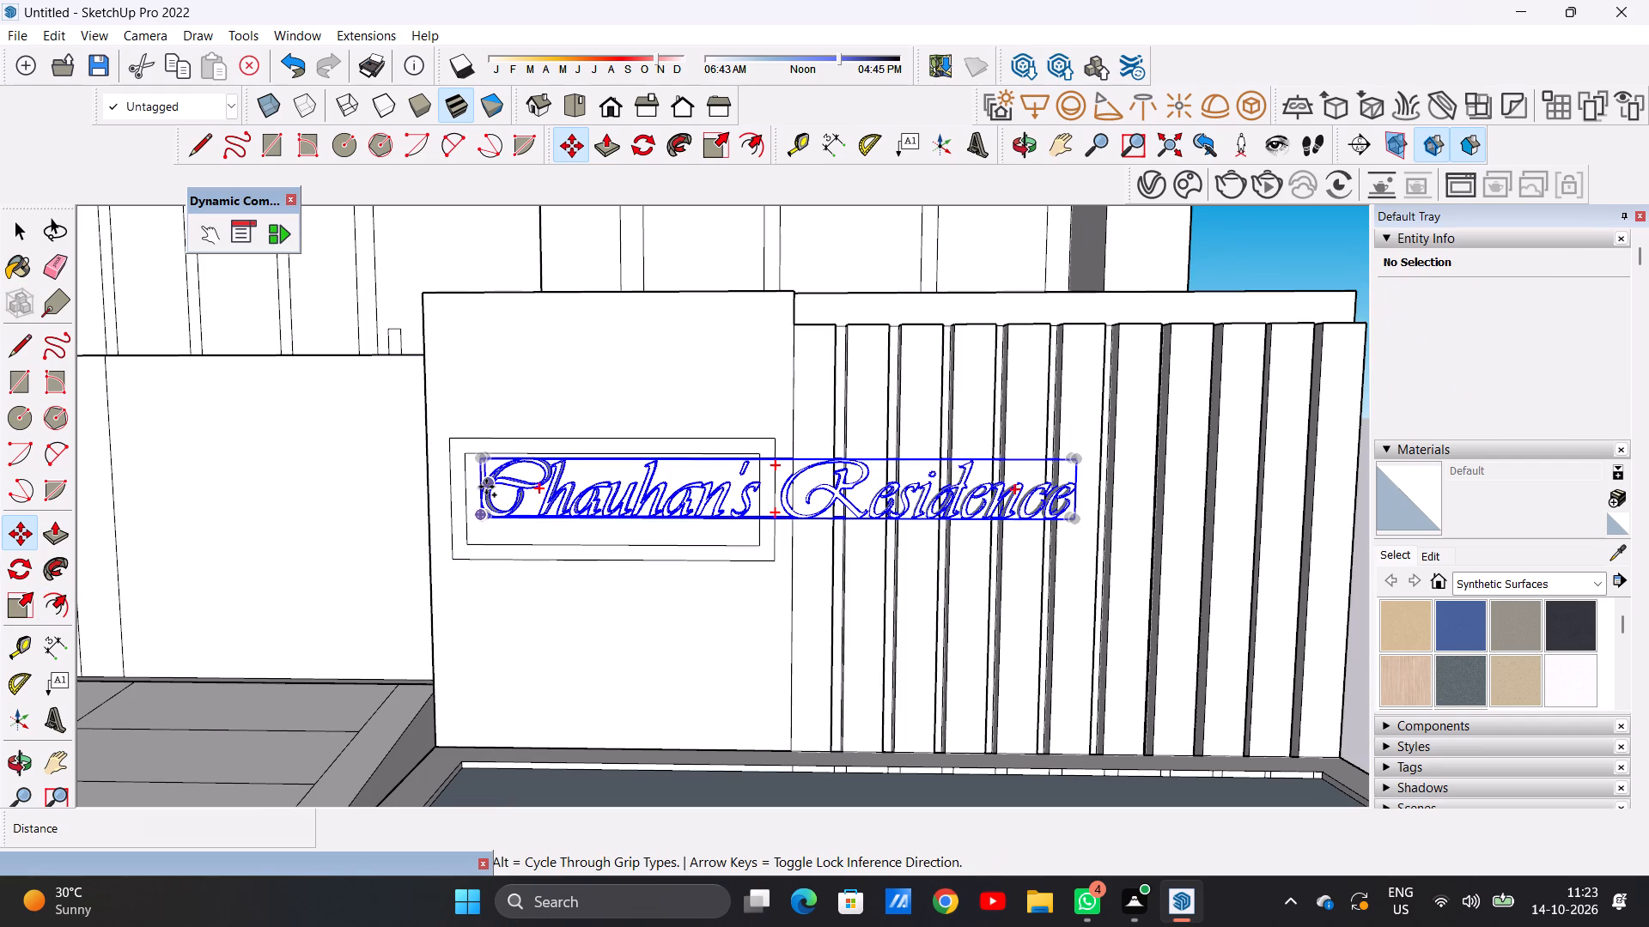
# Undo the recent edits back through the placement of the single-line 3D text on the boundary wall.
pyautogui.keyDown('ctrl'); pyautogui.scroll(-2, 486, 487); pyautogui.keyUp('ctrl')
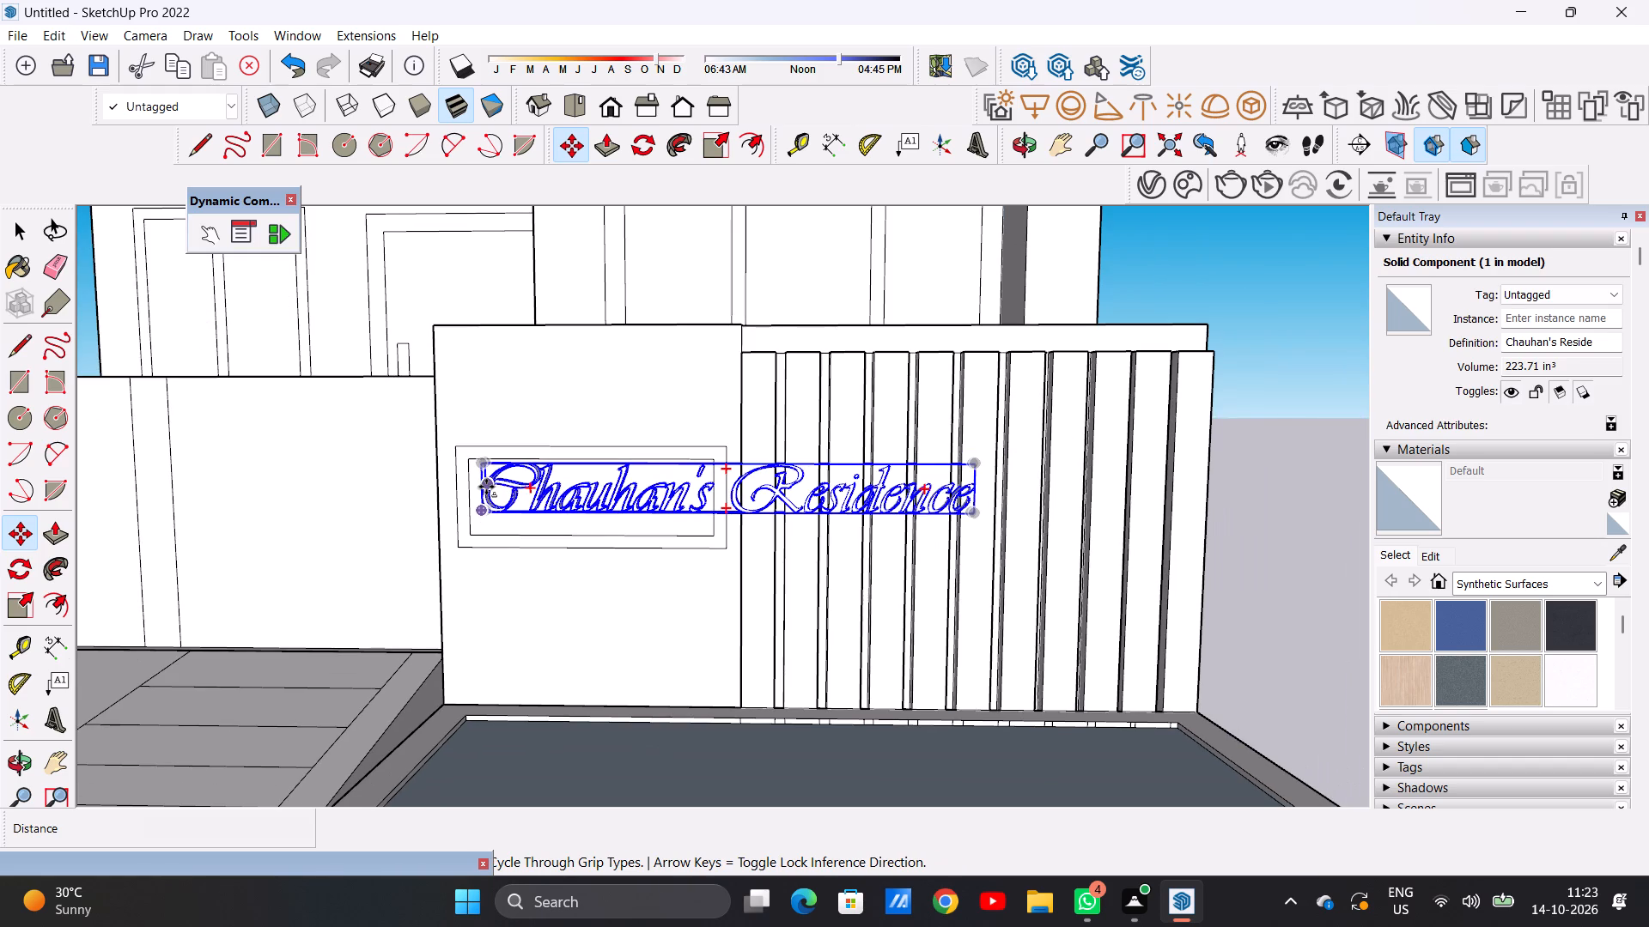
pyautogui.hotkey('ctrl', 'z')
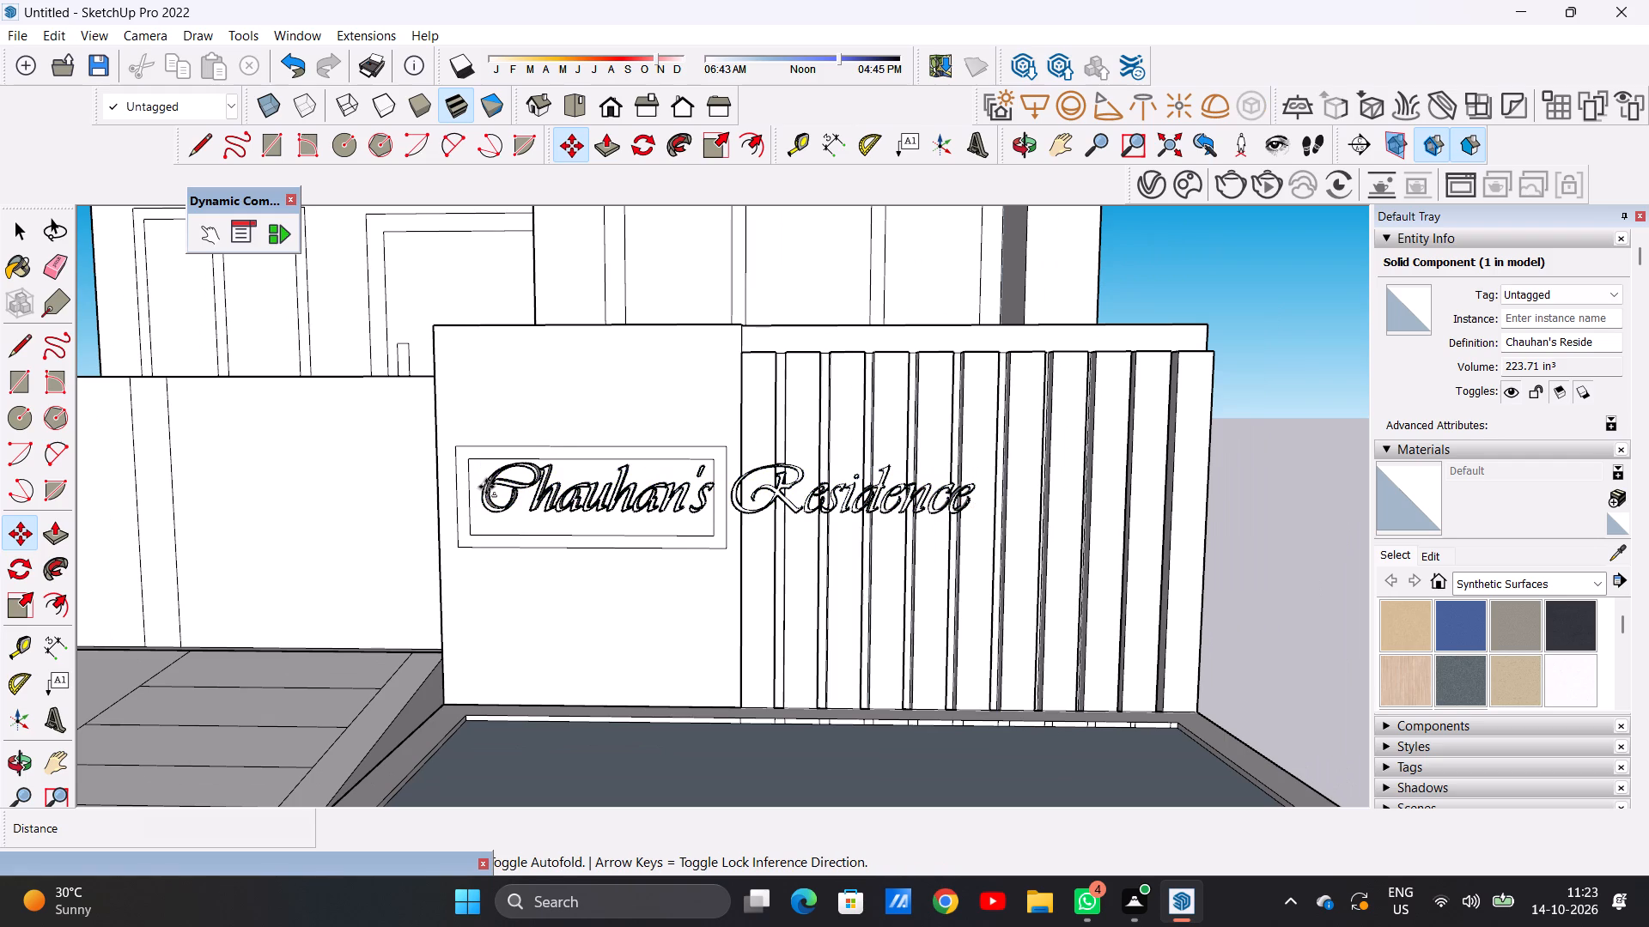
pyautogui.hotkey('ctrl', 'z')
pyautogui.hotkey('ctrl', 'z')
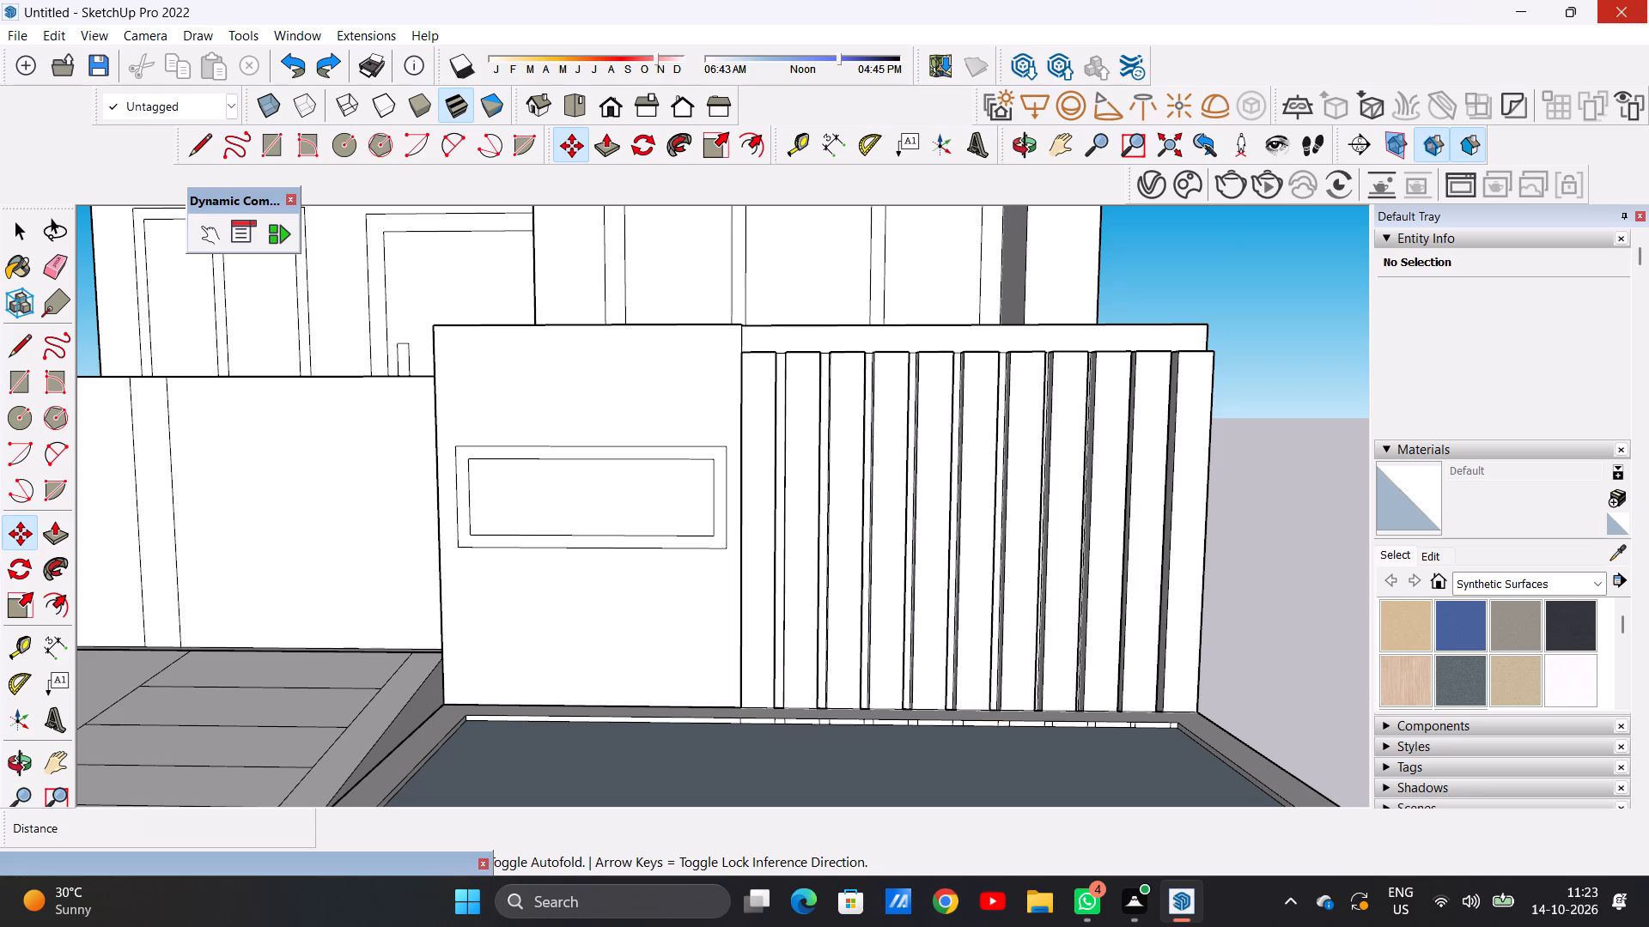
# Start a new 3D text worded on two lines, "Chauhan's" above "Residence".
pyautogui.scroll(-15, 399, 672)
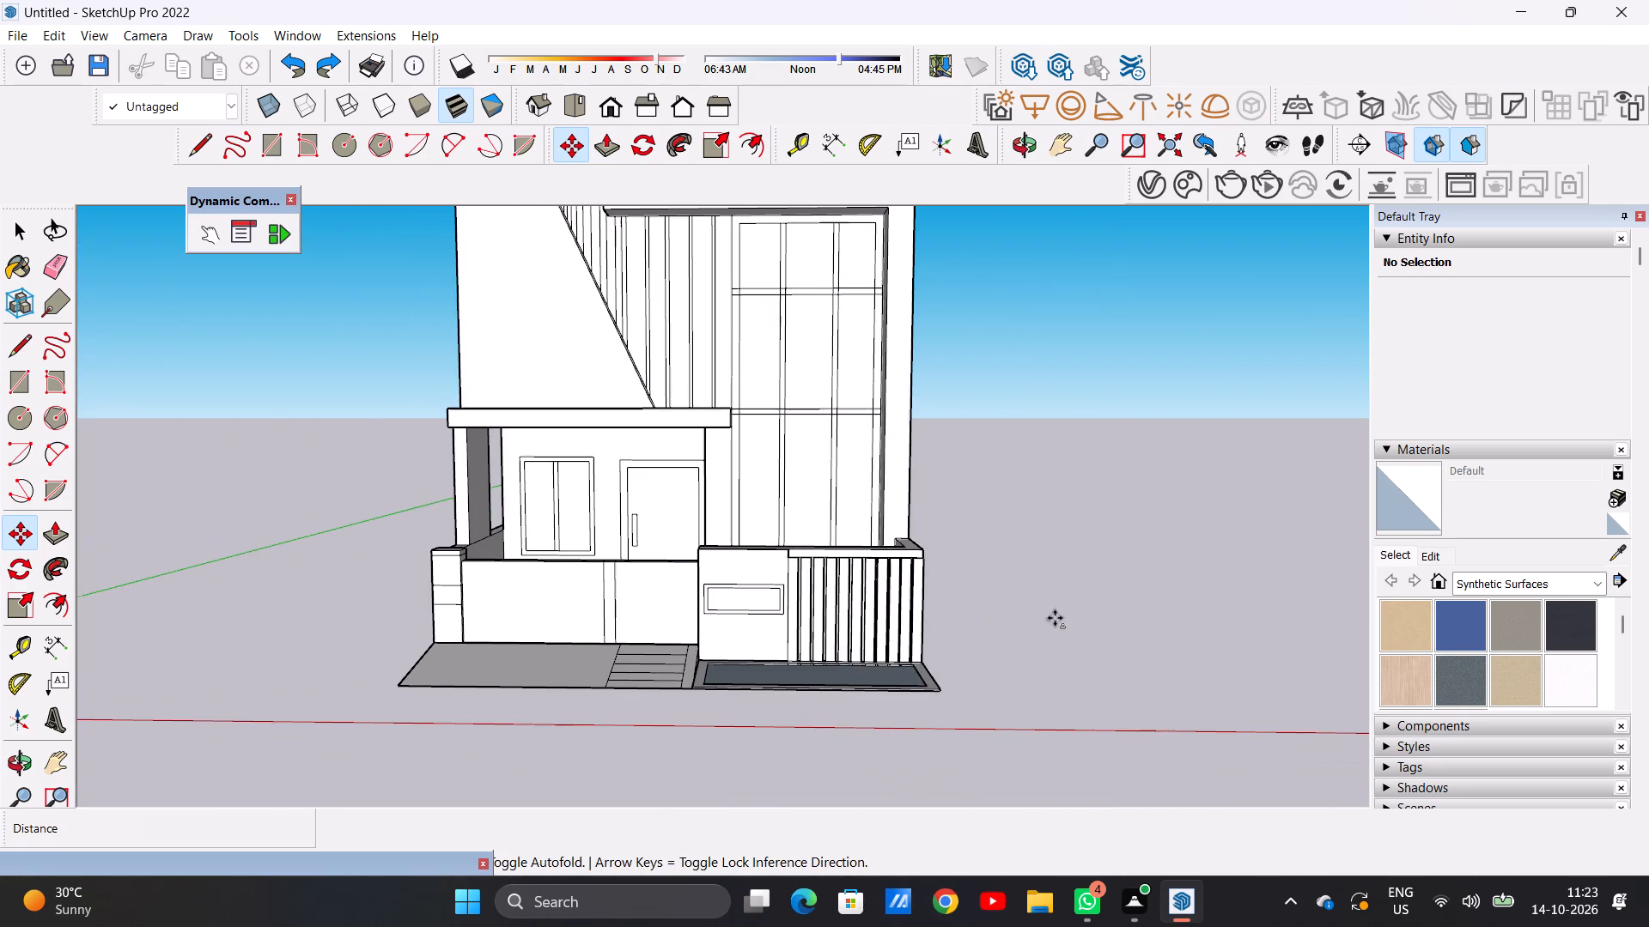
pyautogui.scroll(11, 730, 601)
pyautogui.press('space')
pyautogui.scroll(-8, 821, 593)
pyautogui.scroll(5, 825, 598)
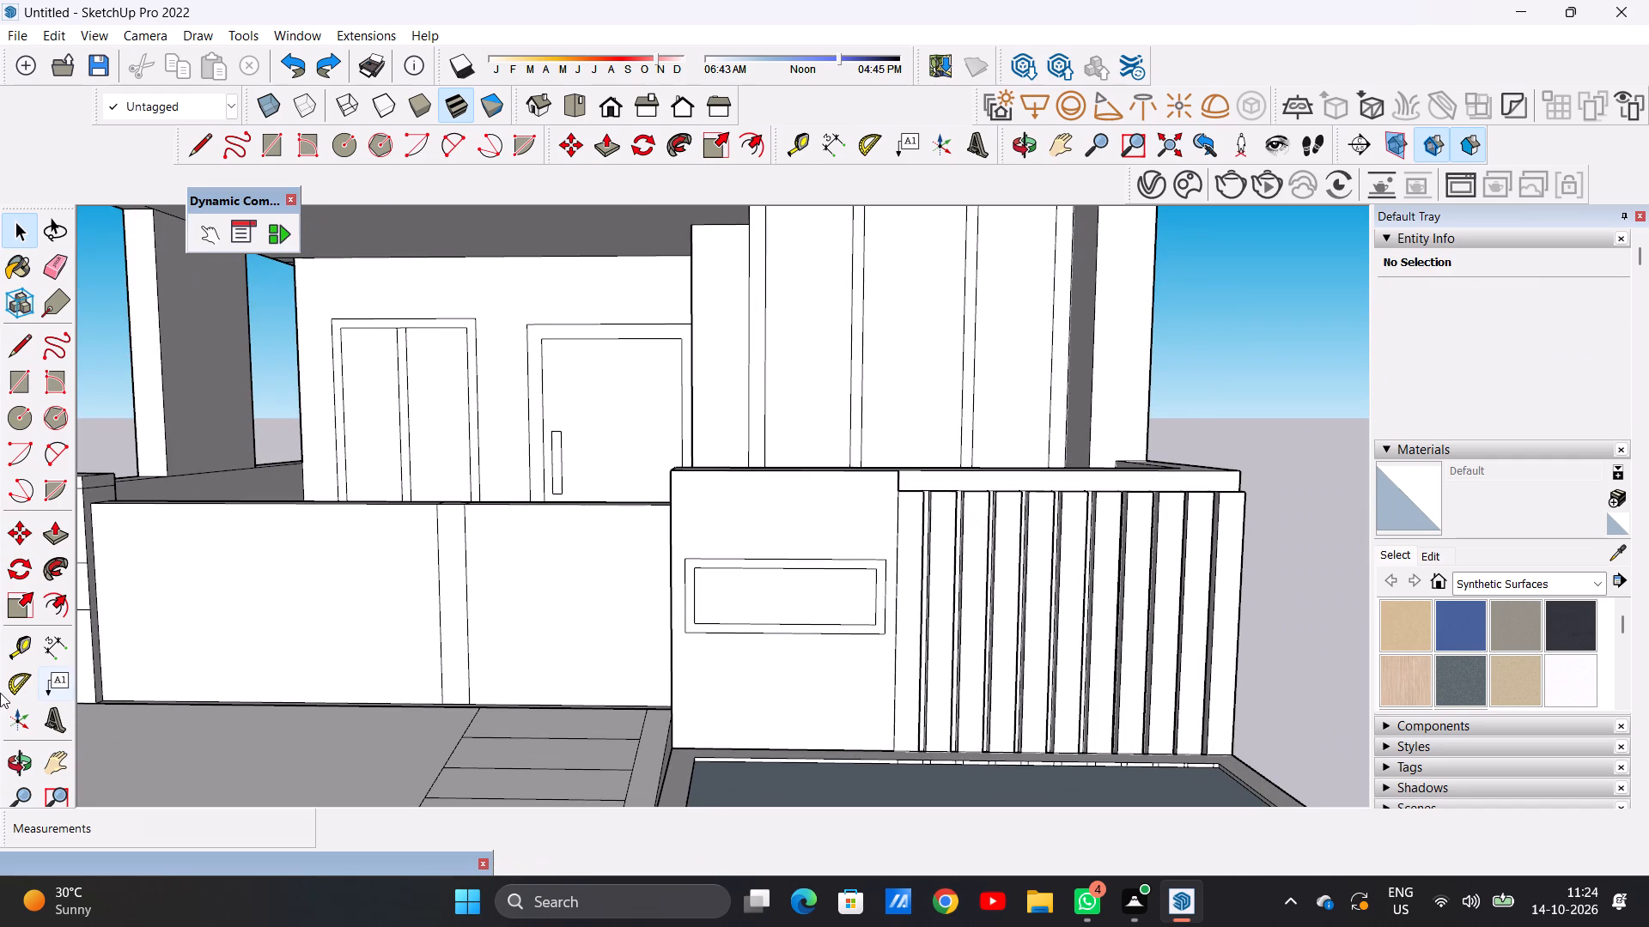
pyautogui.click(56, 718)
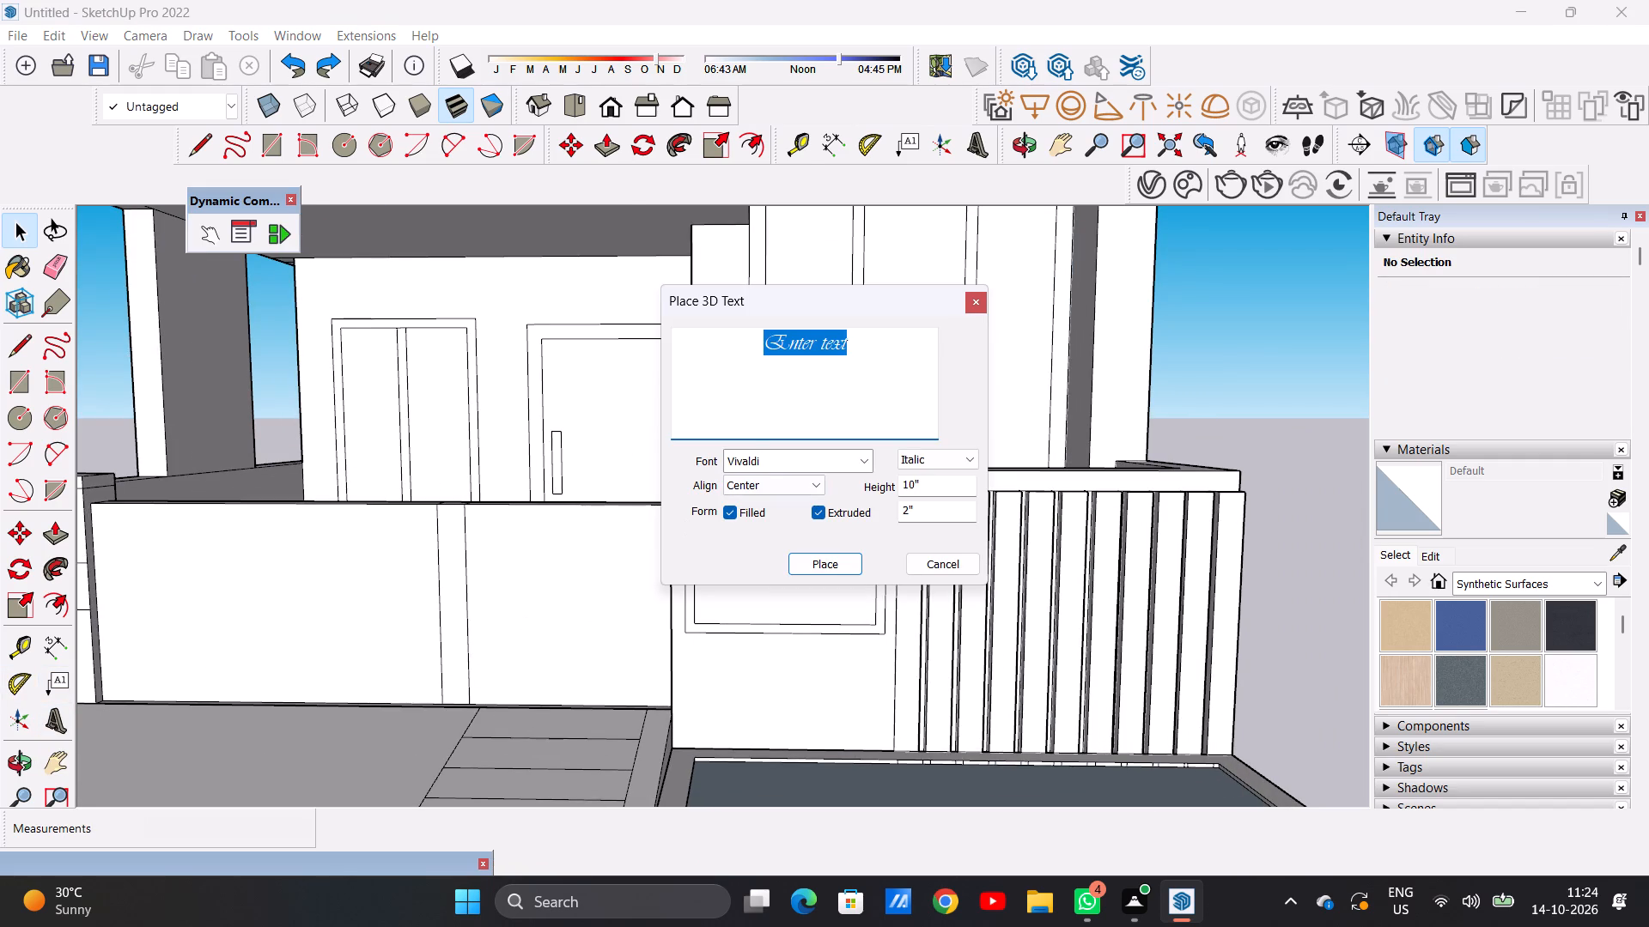
pyautogui.click(745, 363)
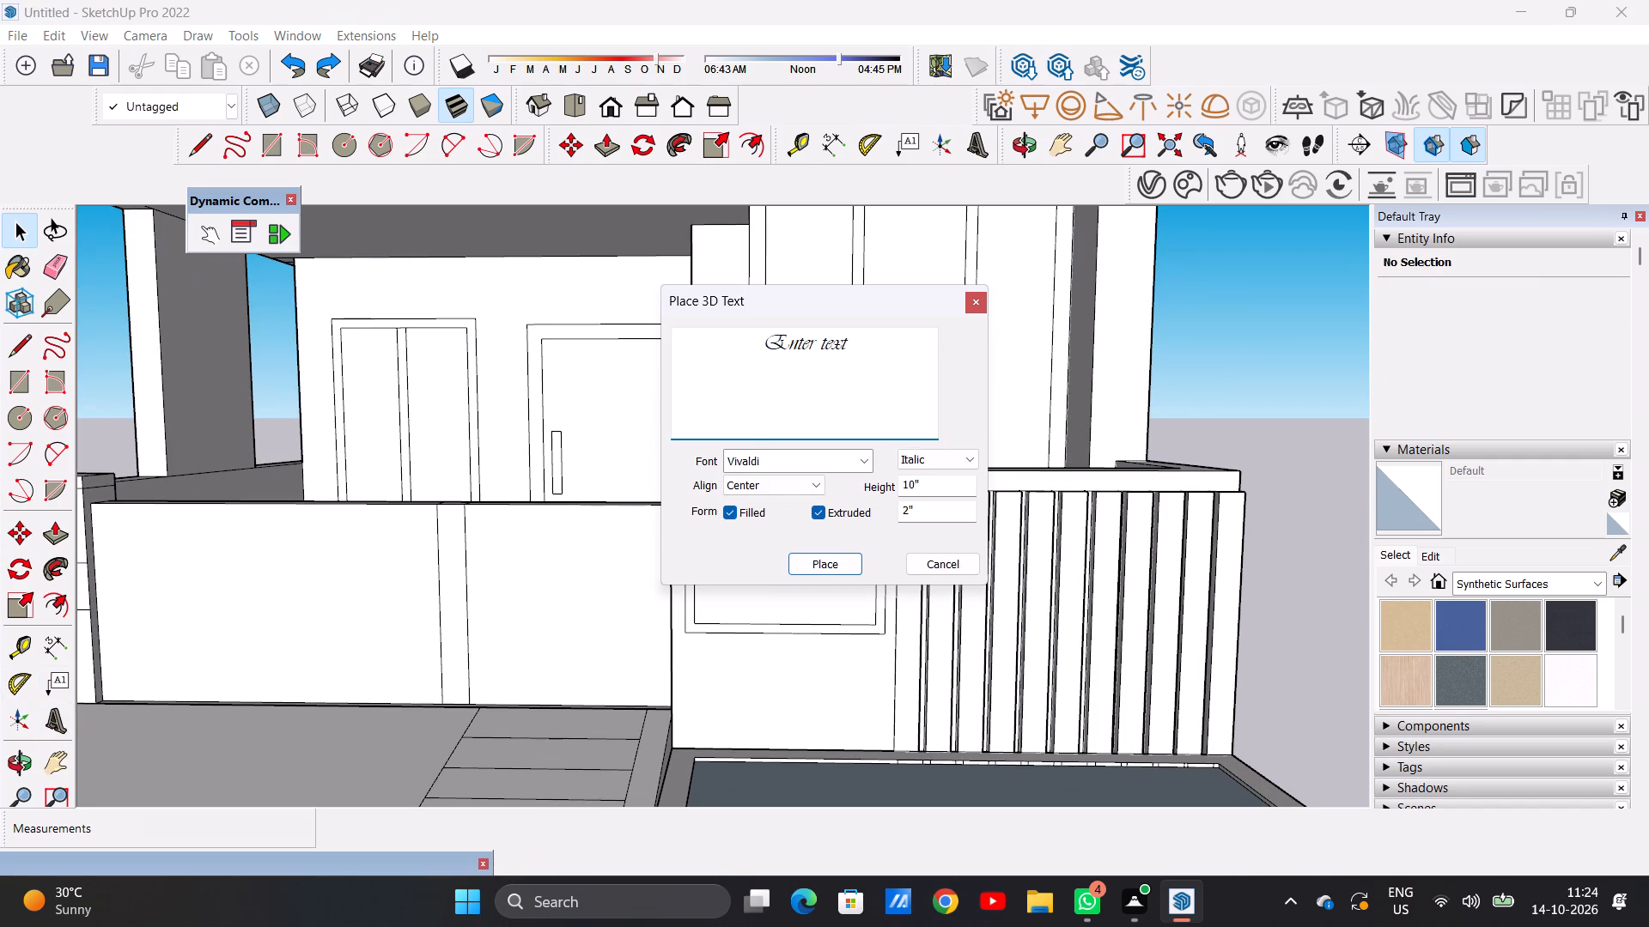
pyautogui.click(849, 347)
pyautogui.press('BackSpace')
pyautogui.press('BackSpace')
pyautogui.press('BackSpace')
pyautogui.press('BackSpace')
pyautogui.press('BackSpace')
pyautogui.press('BackSpace')
pyautogui.press('BackSpace')
pyautogui.press('BackSpace')
pyautogui.press('BackSpace')
pyautogui.press('BackSpace')
pyautogui.press('BackSpace')
pyautogui.press('BackSpace')
pyautogui.press('BackSpace')
pyautogui.press('BackSpace')
pyautogui.press('BackSpace')
pyautogui.press('BackSpace')
pyautogui.press('BackSpace')
pyautogui.press('BackSpace')
pyautogui.press('BackSpace')
pyautogui.press('BackSpace')
pyautogui.press('c')
pyautogui.press('h')
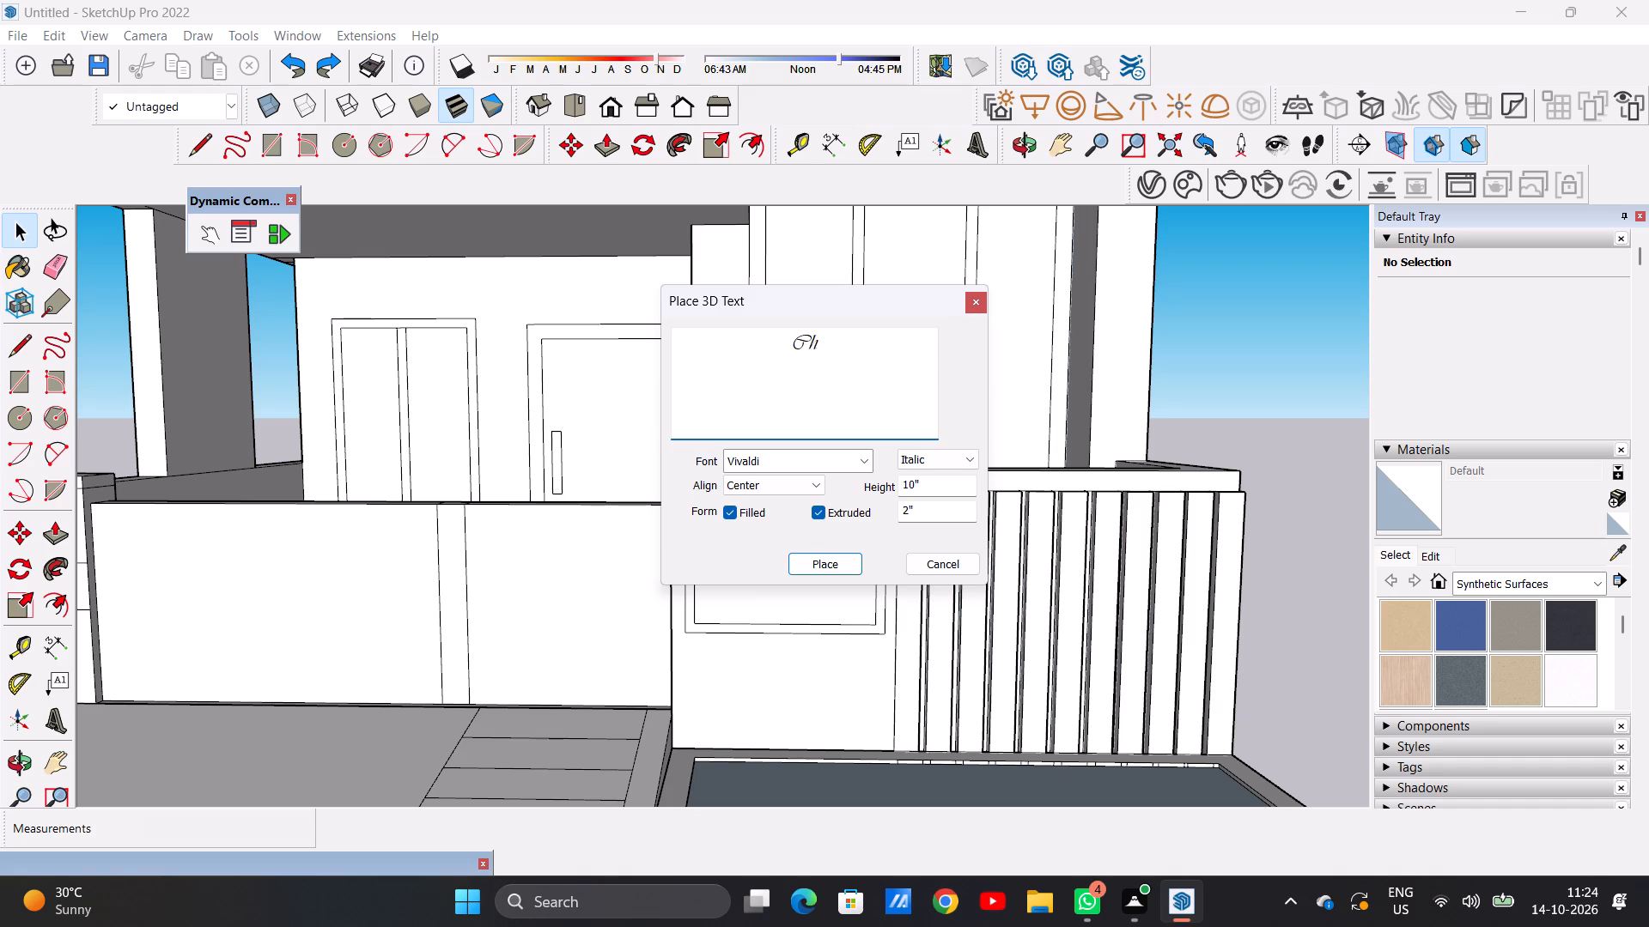
pyautogui.press('a')
pyautogui.press('u')
pyautogui.press('h')
pyautogui.press('a')
pyautogui.press('n')
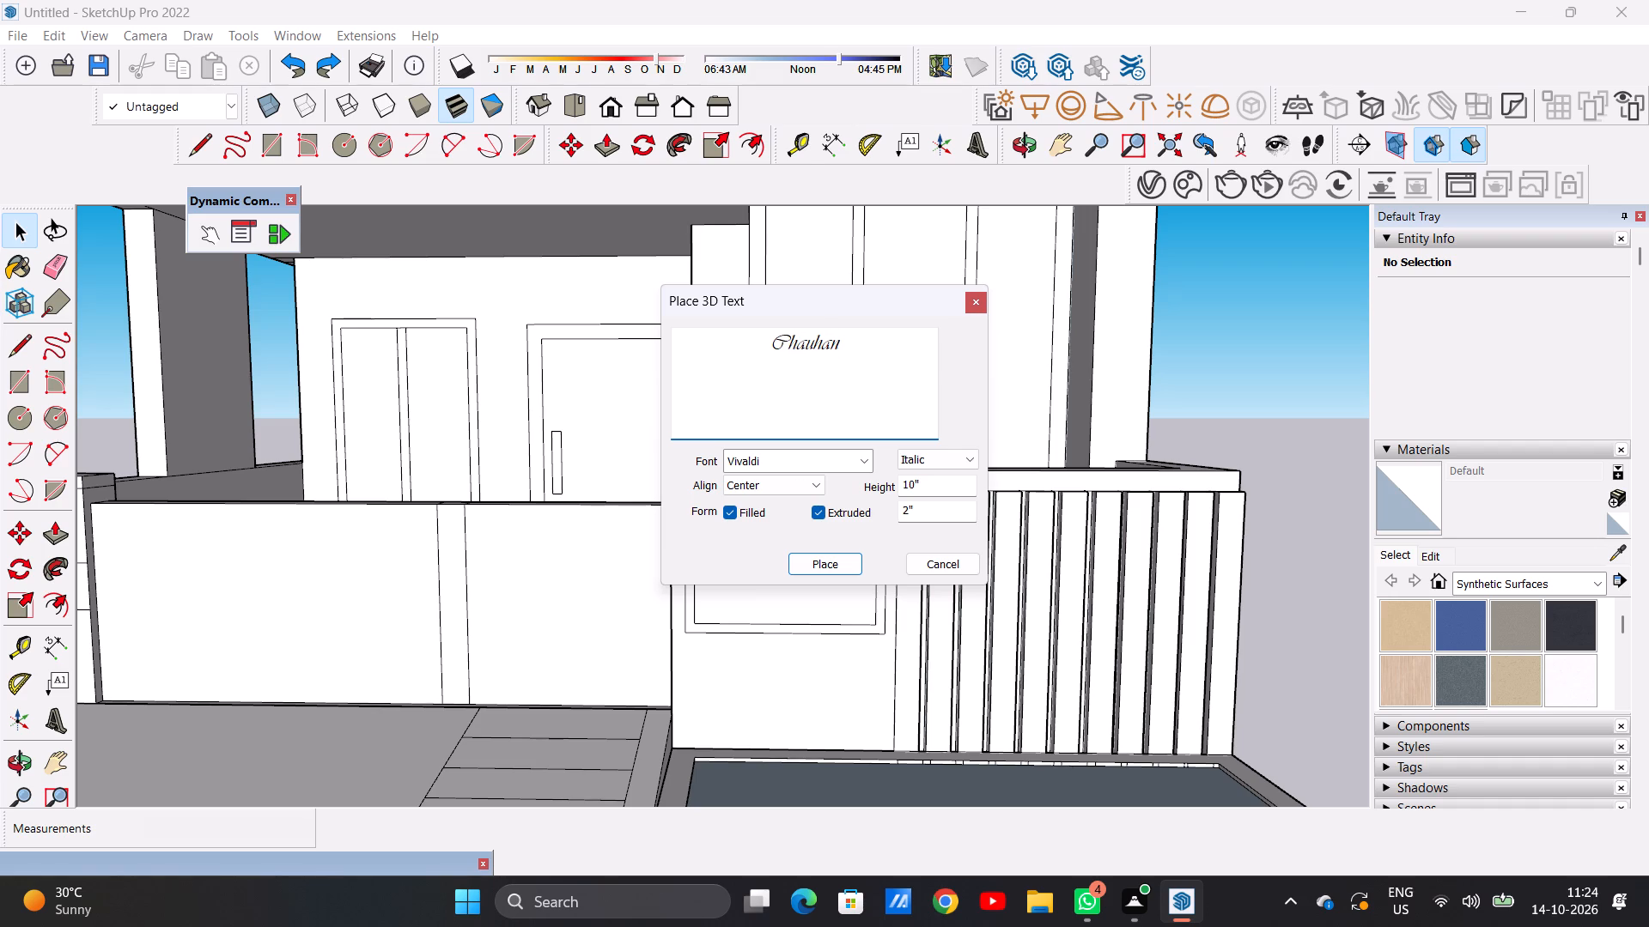
pyautogui.press("'")
pyautogui.press('s')
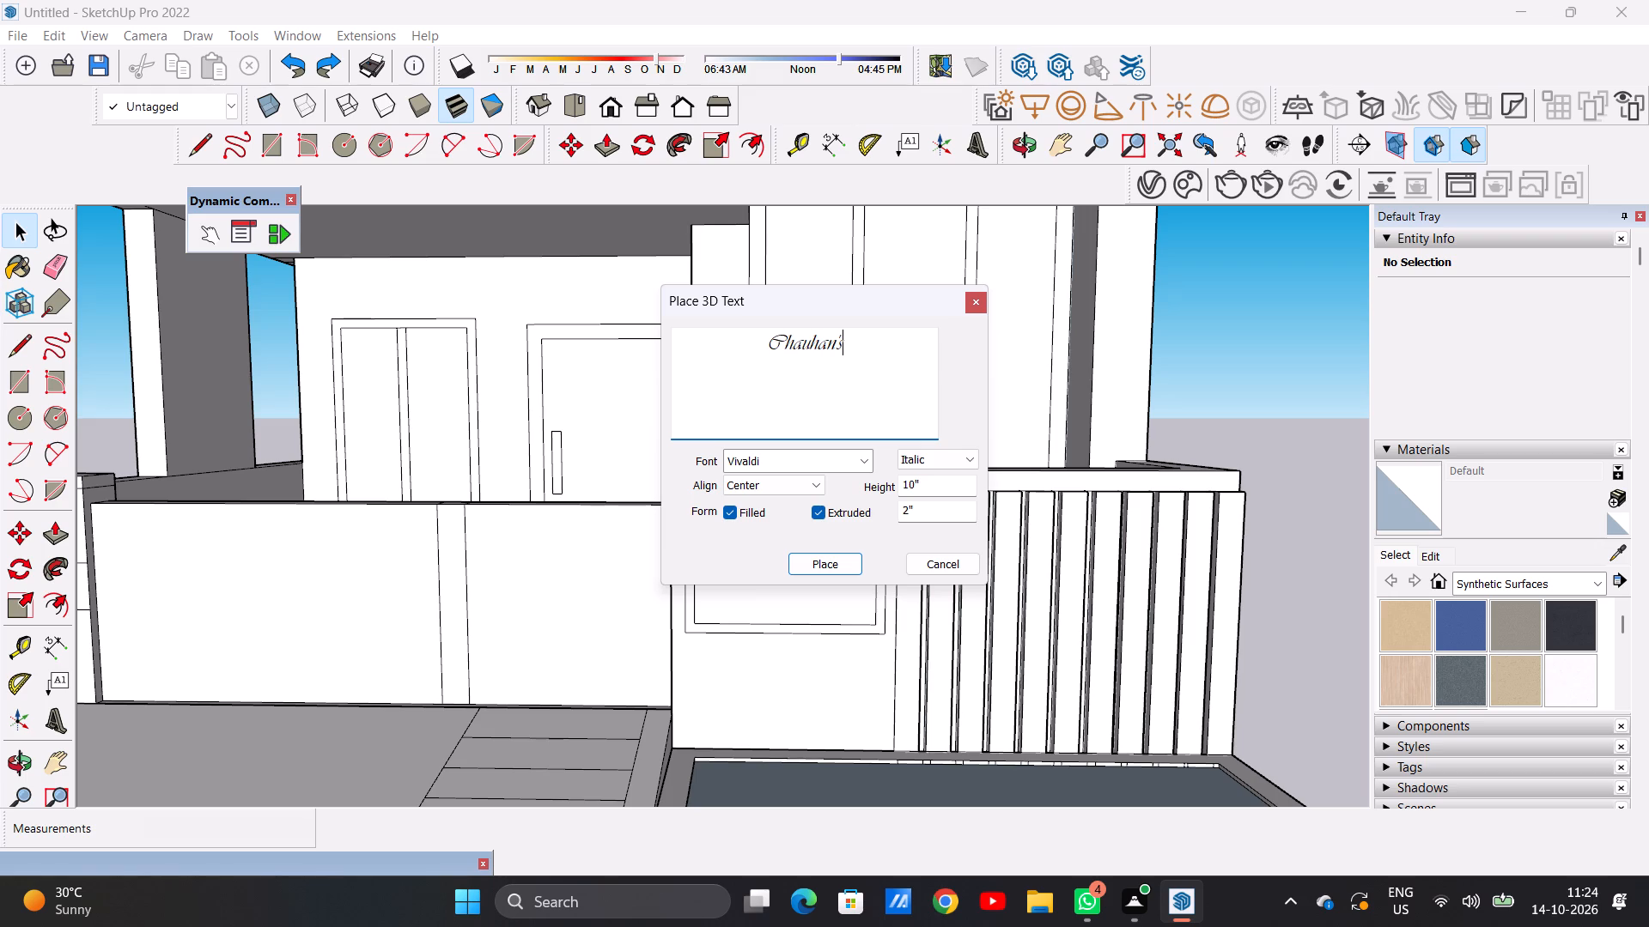
pyautogui.press('Return')
pyautogui.press('r')
pyautogui.write('esidence')
# Set the 3D text's extrusion depth to 1'.
pyautogui.click(918, 506)
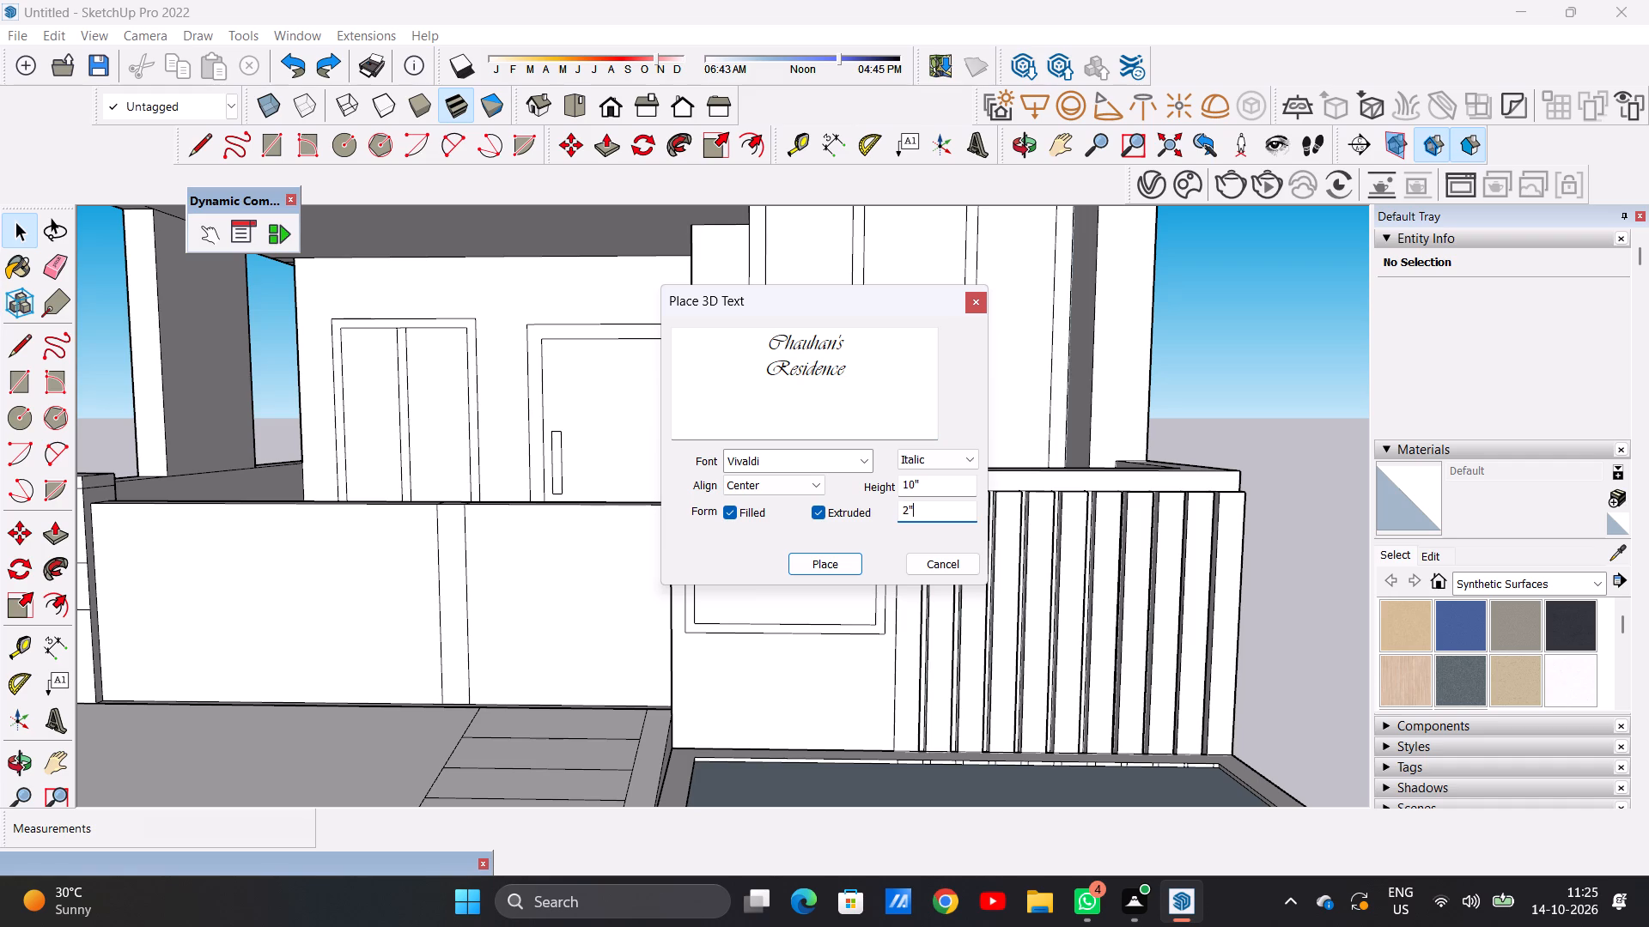
pyautogui.press('BackSpace')
pyautogui.press('BackSpace')
pyautogui.press('BackSpace')
pyautogui.write("1'")
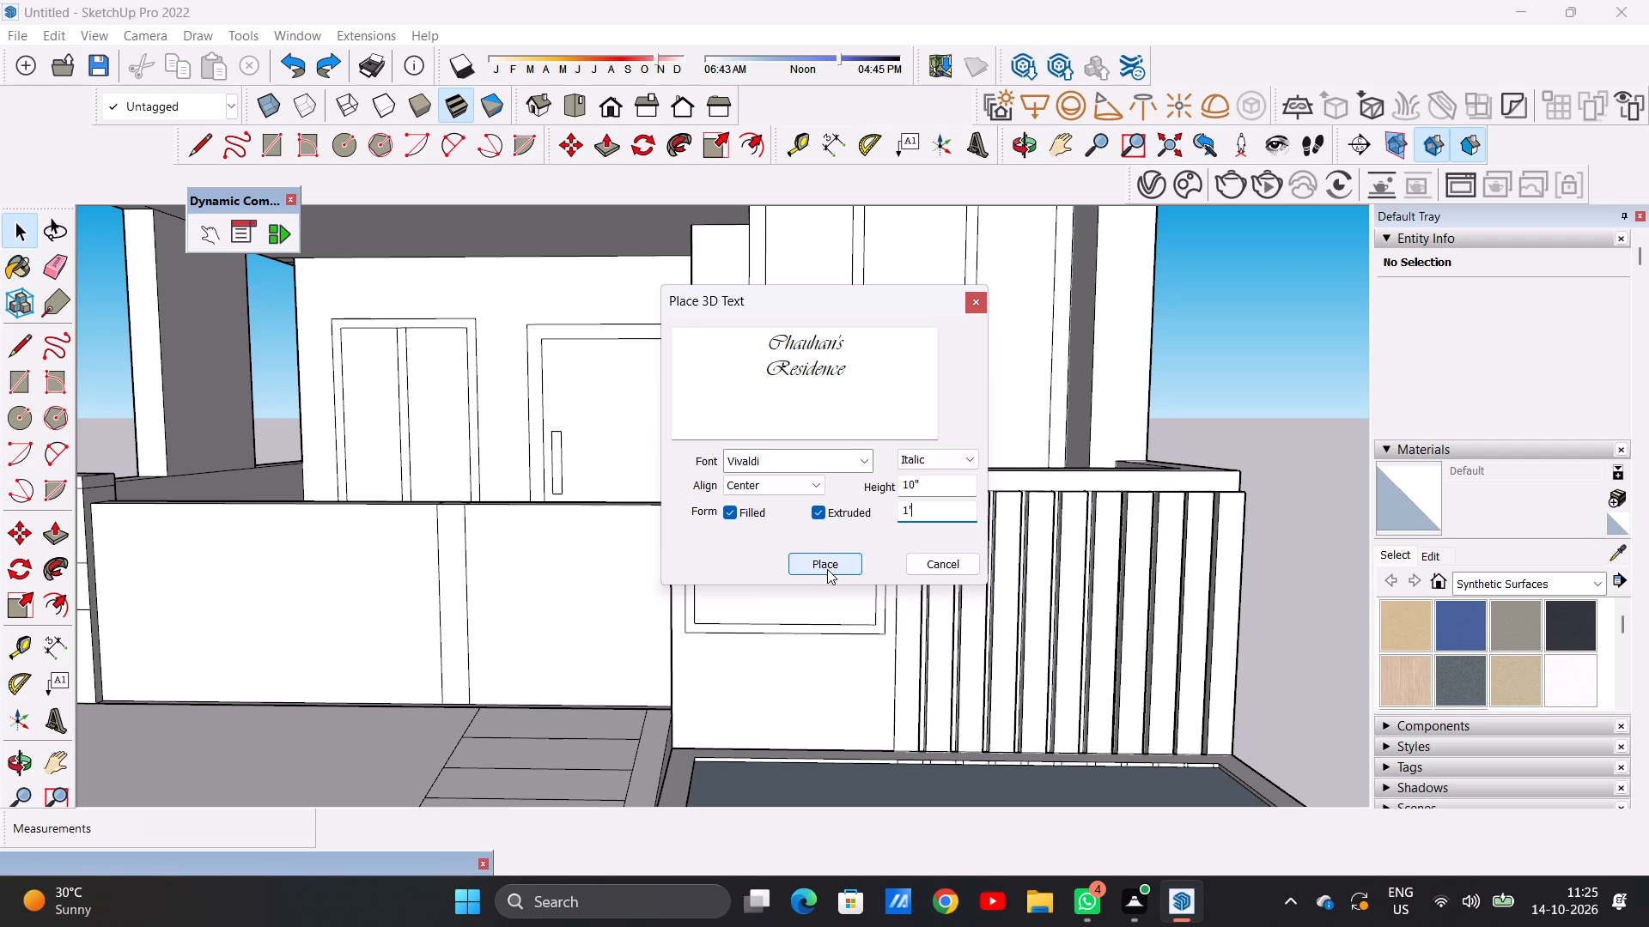
# Place the two-line 3D text on the wall face over the nameplate frame.
pyautogui.click(827, 569)
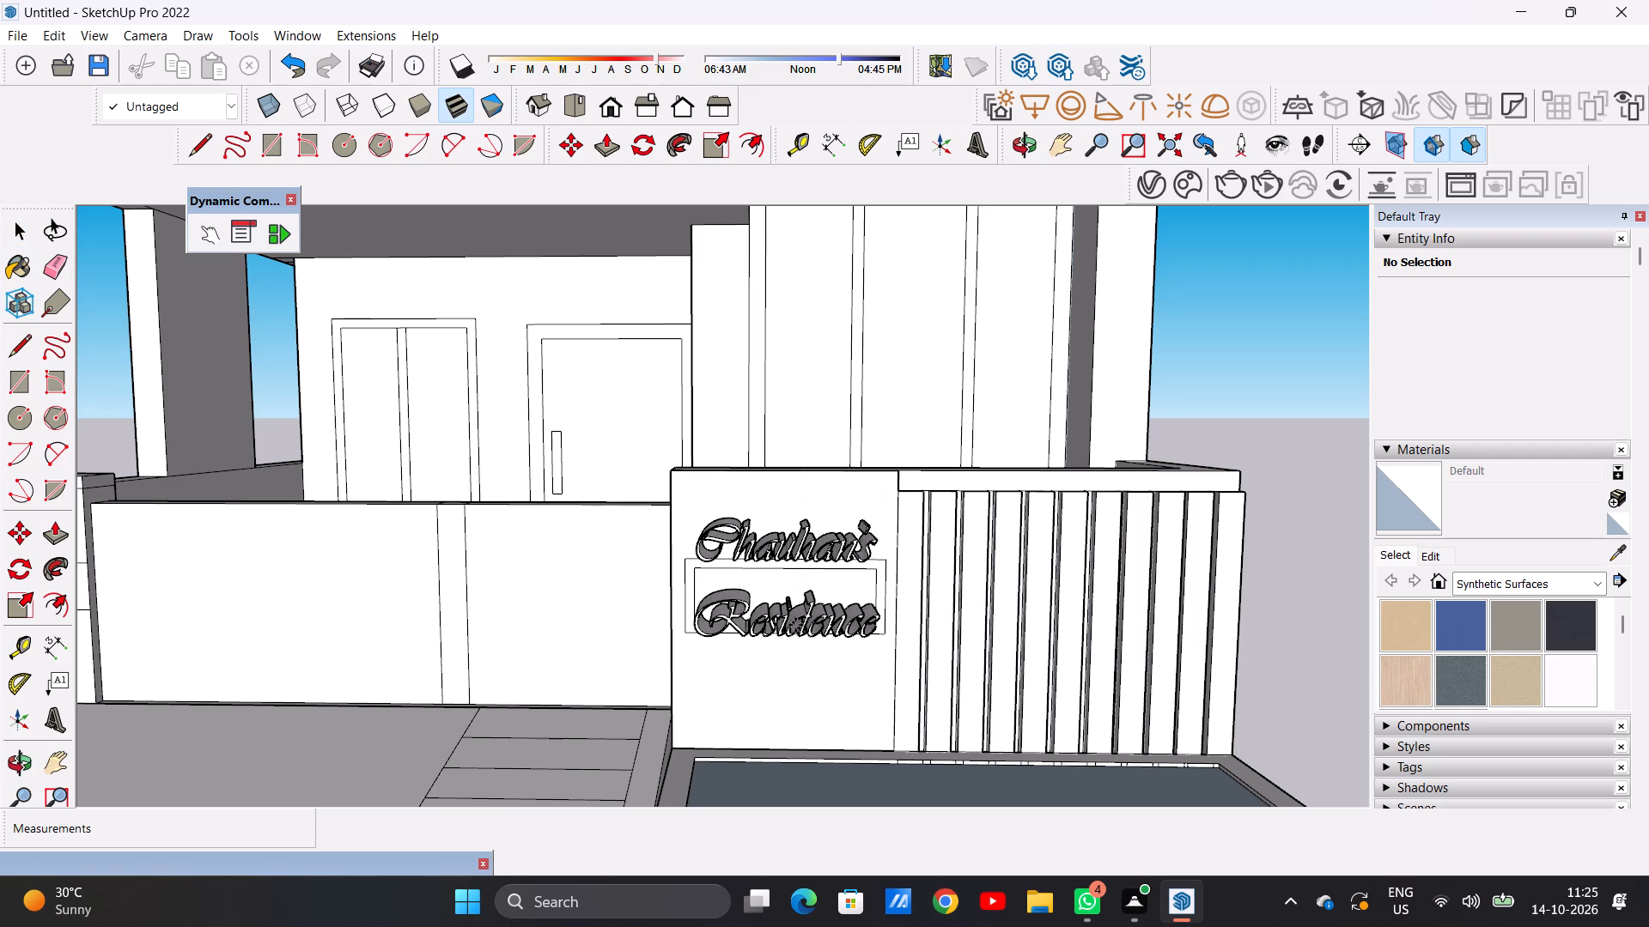
pyautogui.scroll(8, 795, 625)
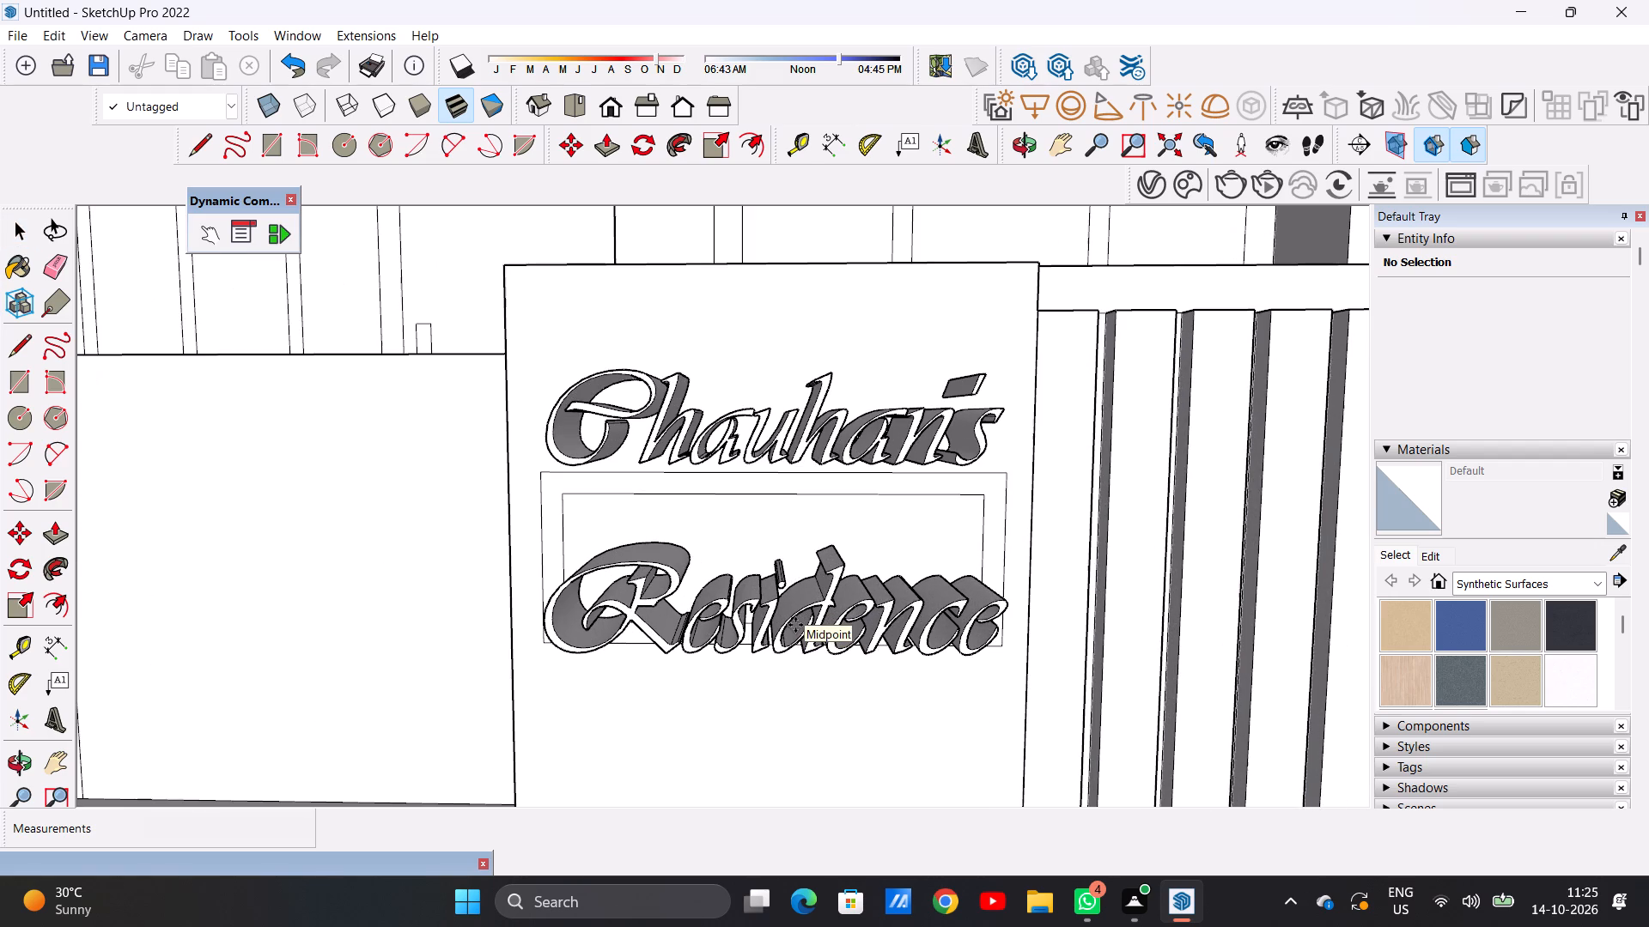
pyautogui.scroll(-13, 795, 625)
pyautogui.scroll(10, 795, 625)
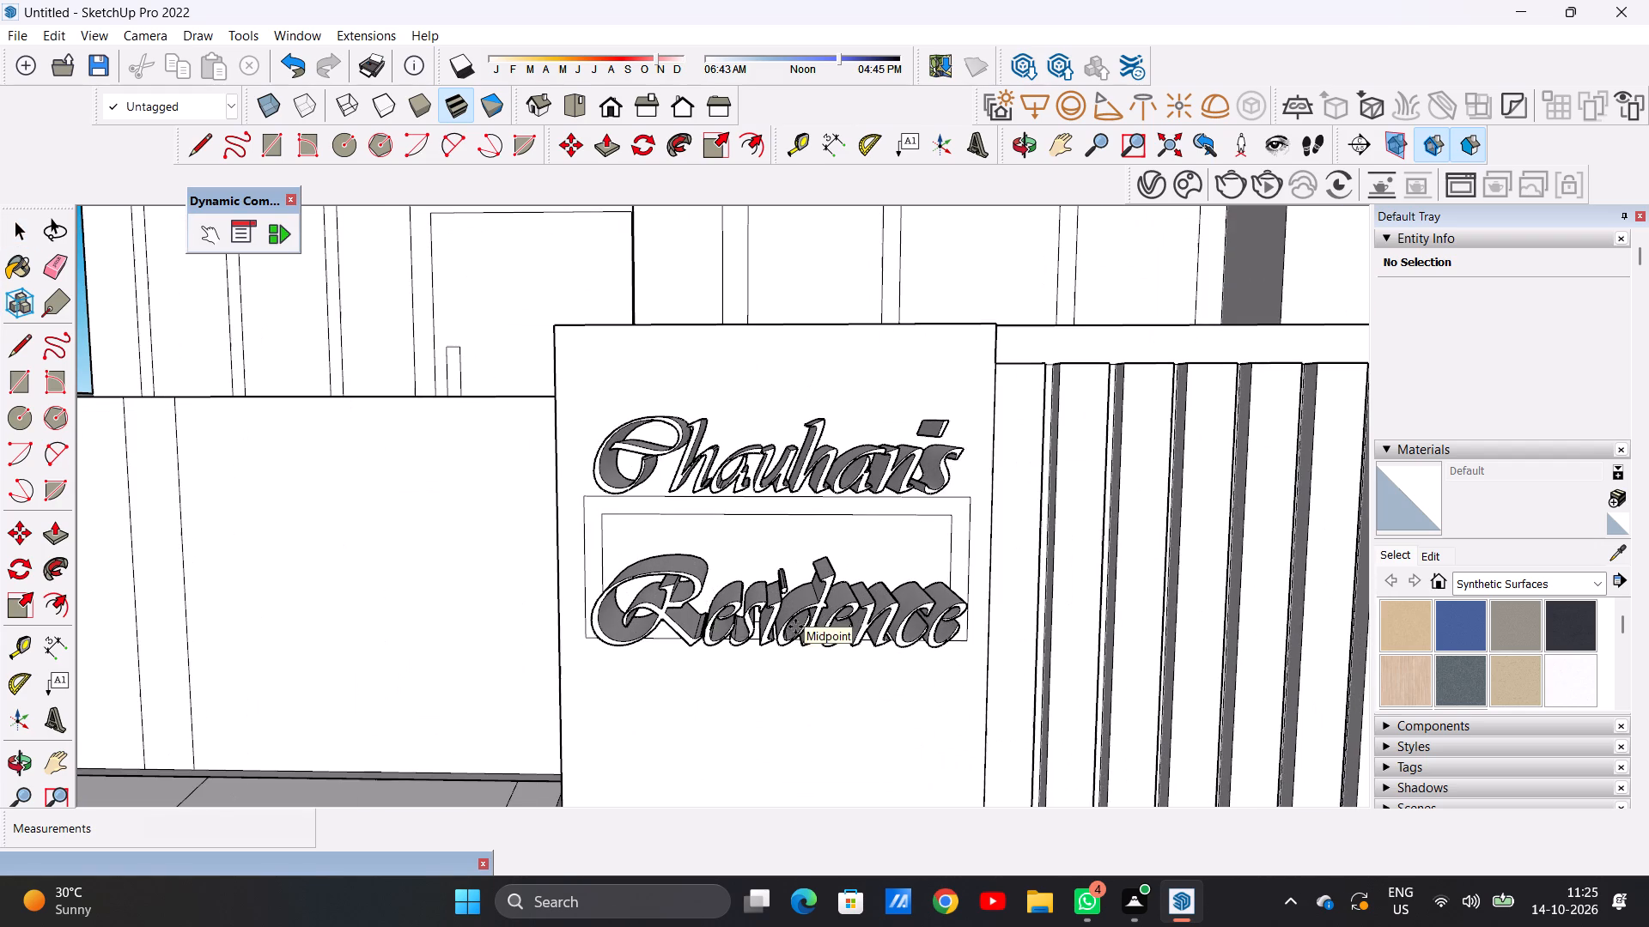
pyautogui.click(795, 627)
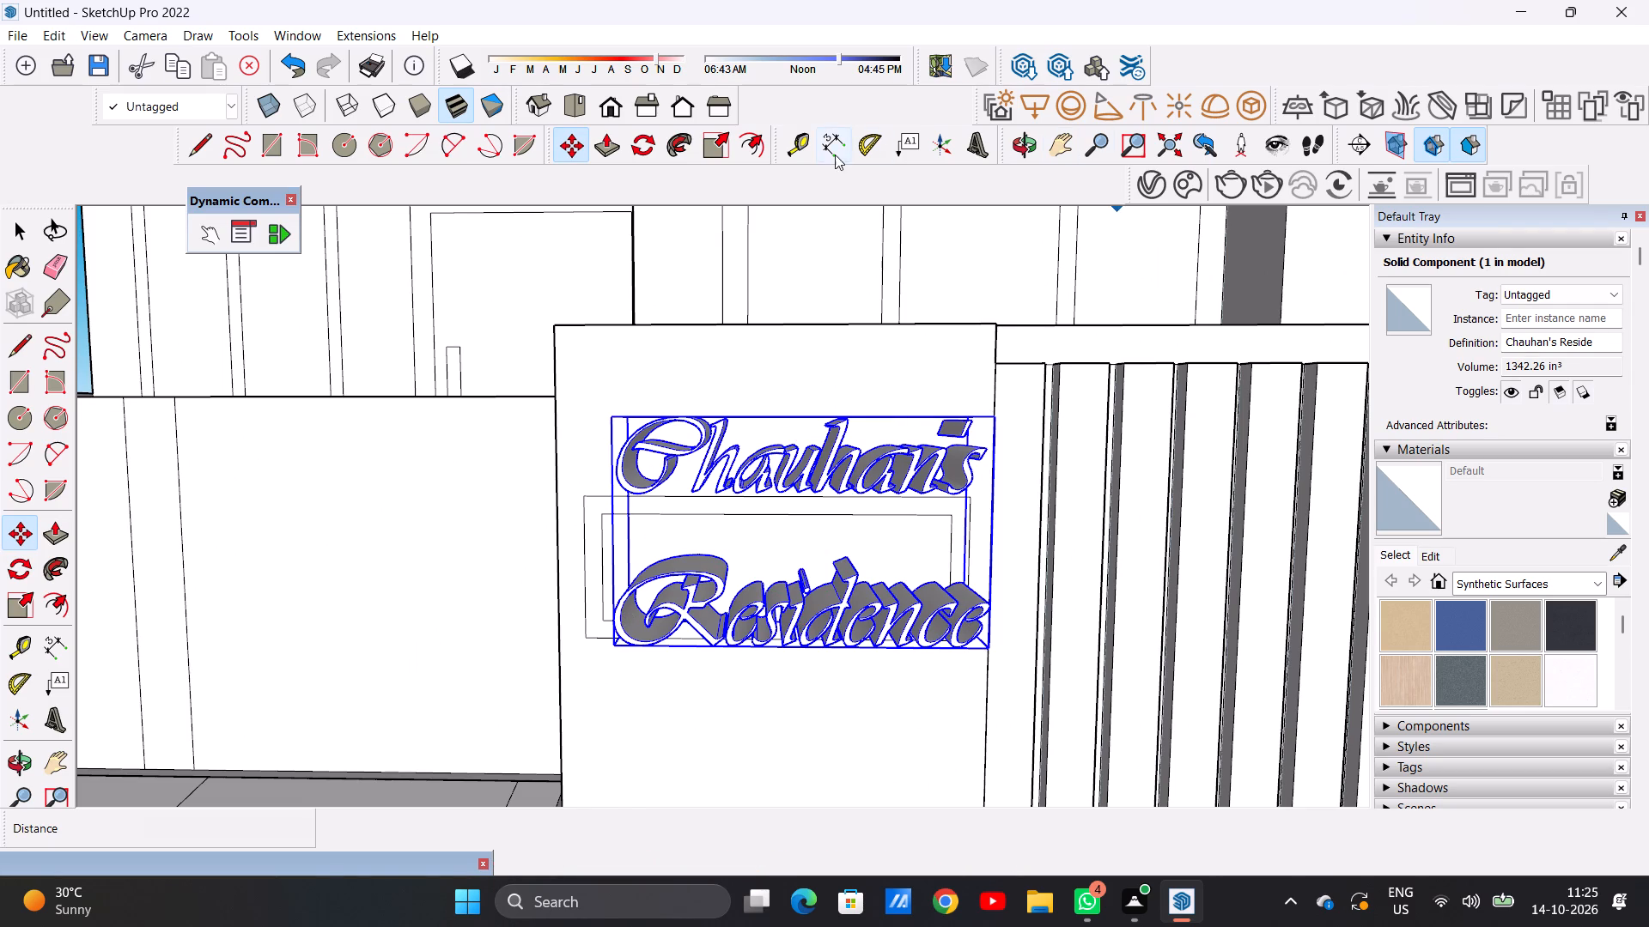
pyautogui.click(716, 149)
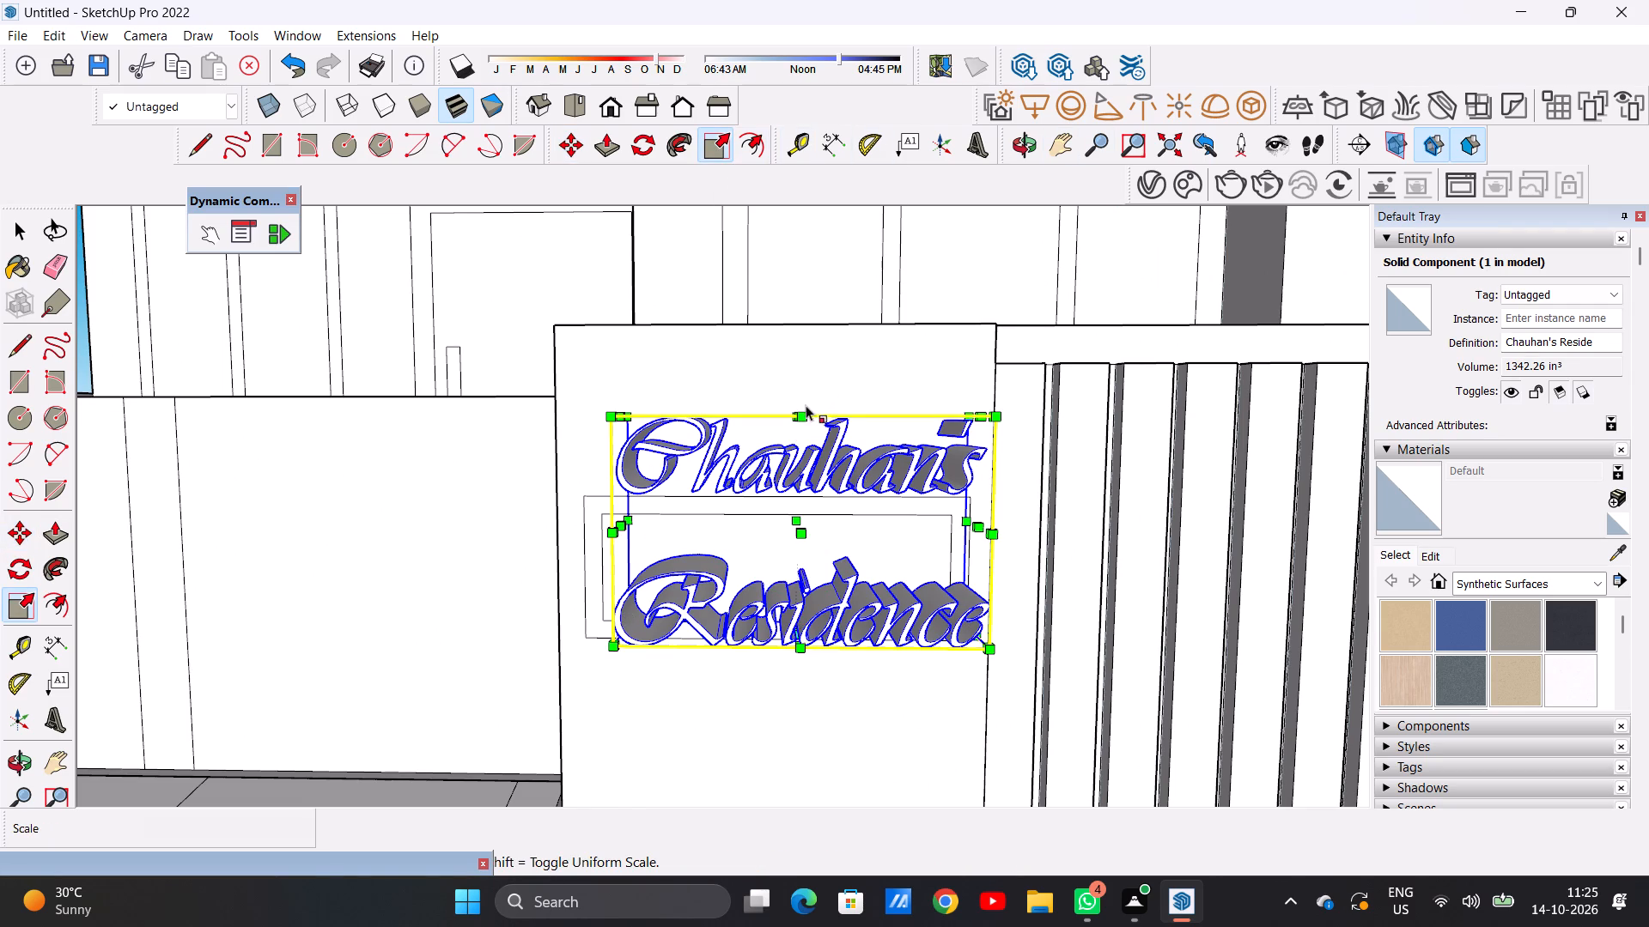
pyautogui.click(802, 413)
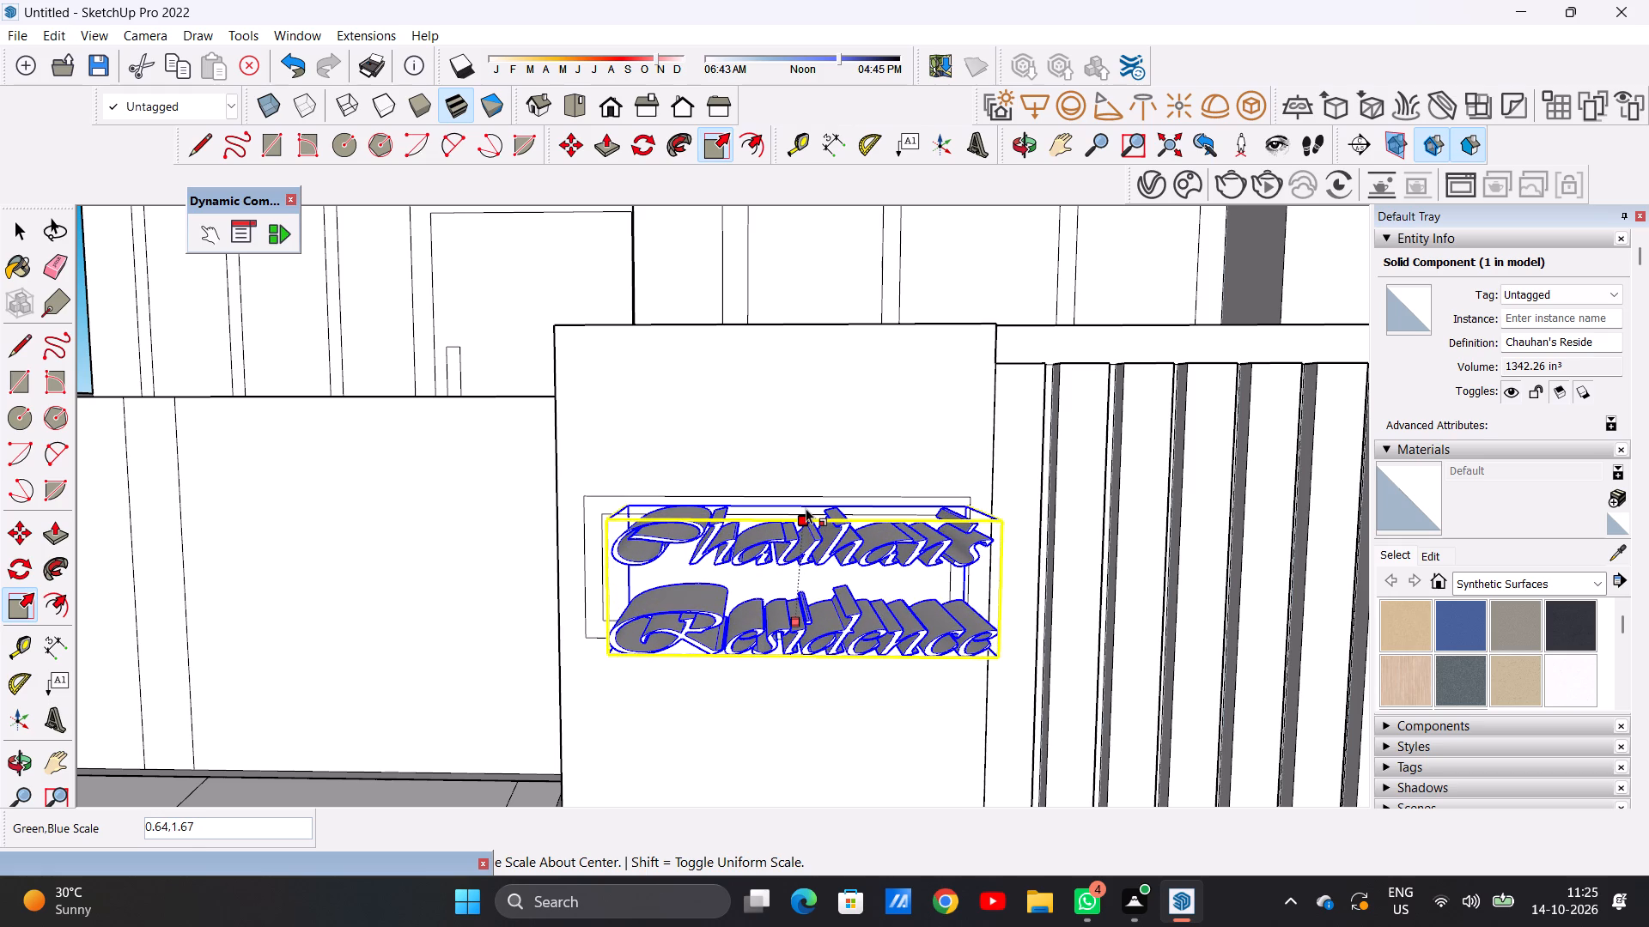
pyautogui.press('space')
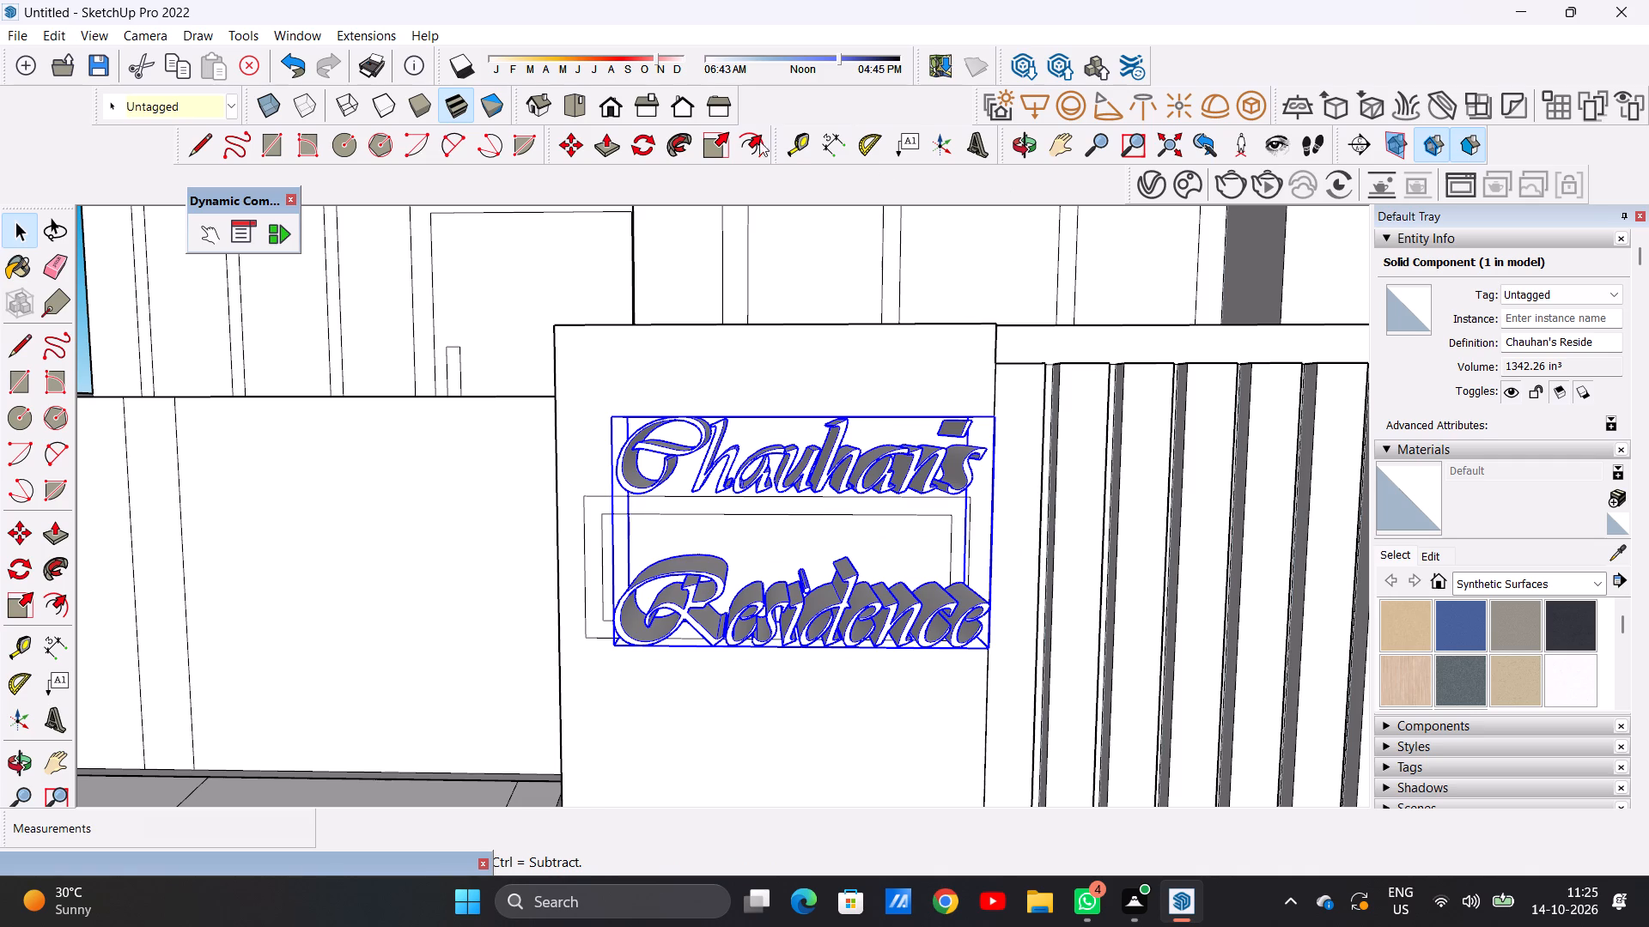
# Scale the two-line 3D text down to about 0.68 of its width and 0.63 of its height.
pyautogui.click(717, 148)
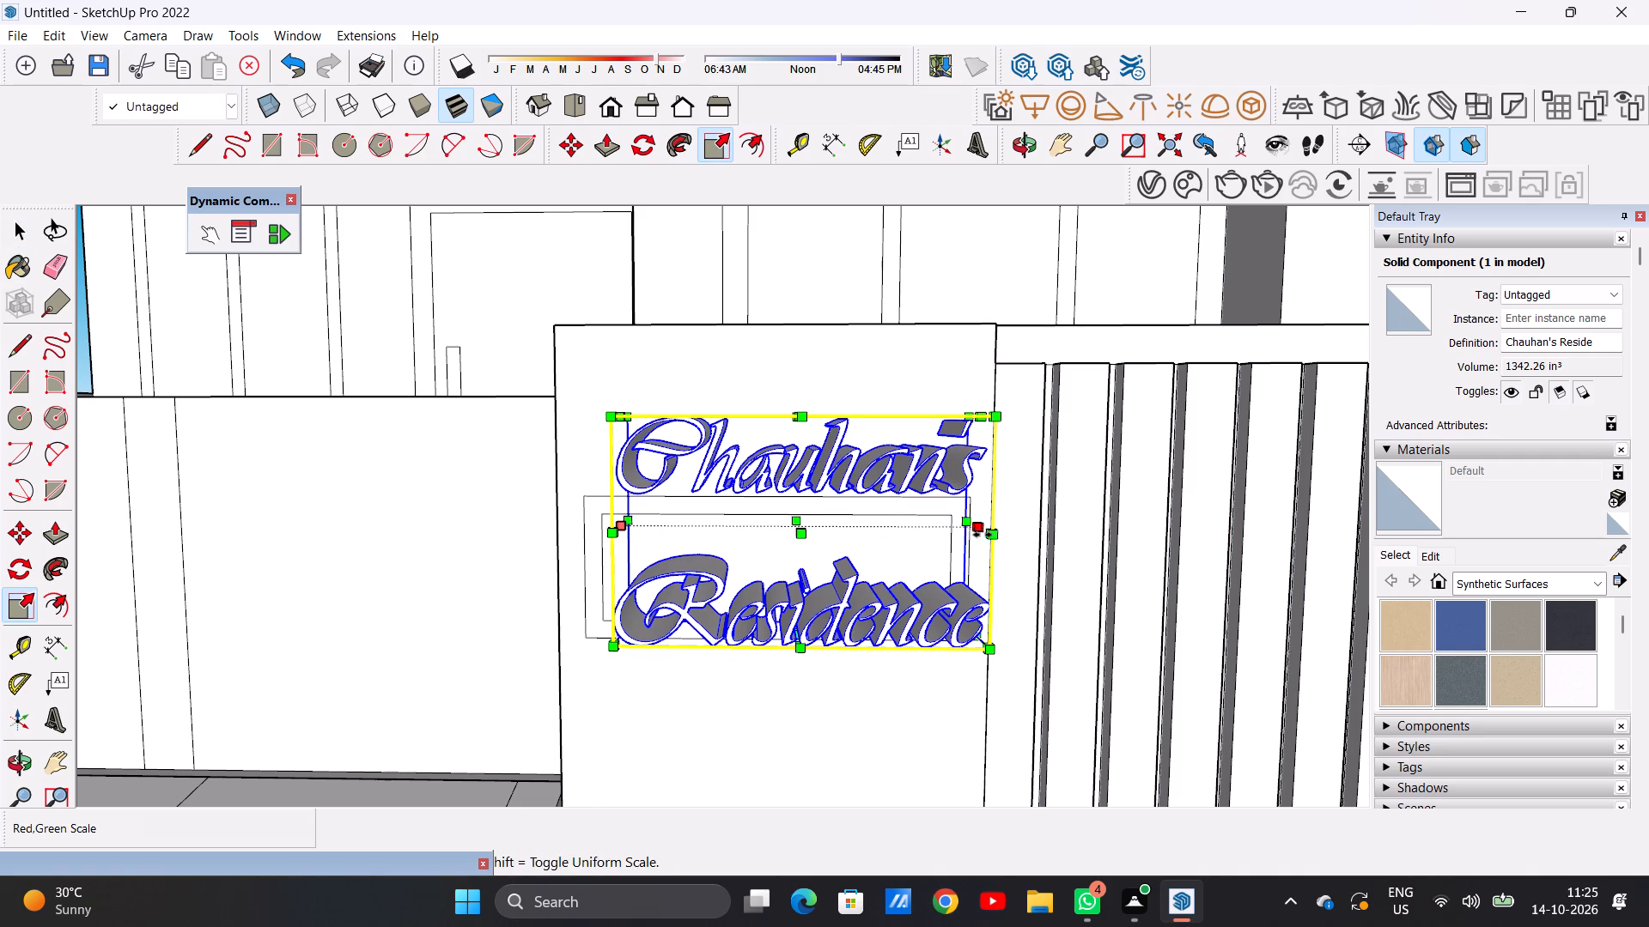
pyautogui.click(974, 526)
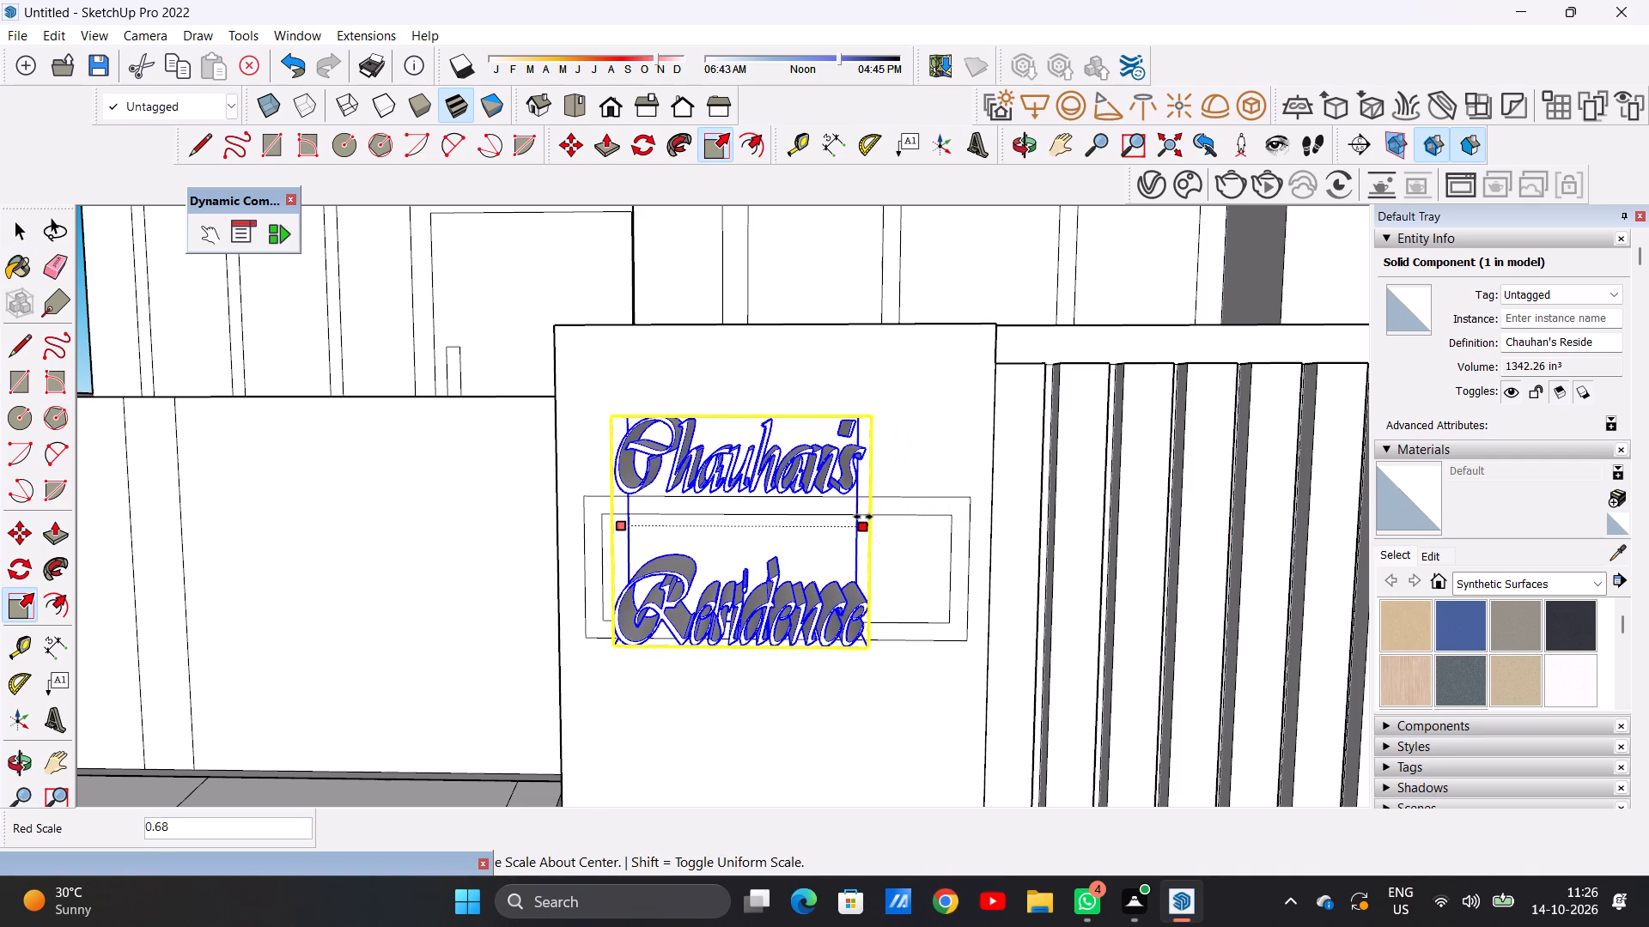
pyautogui.click(863, 517)
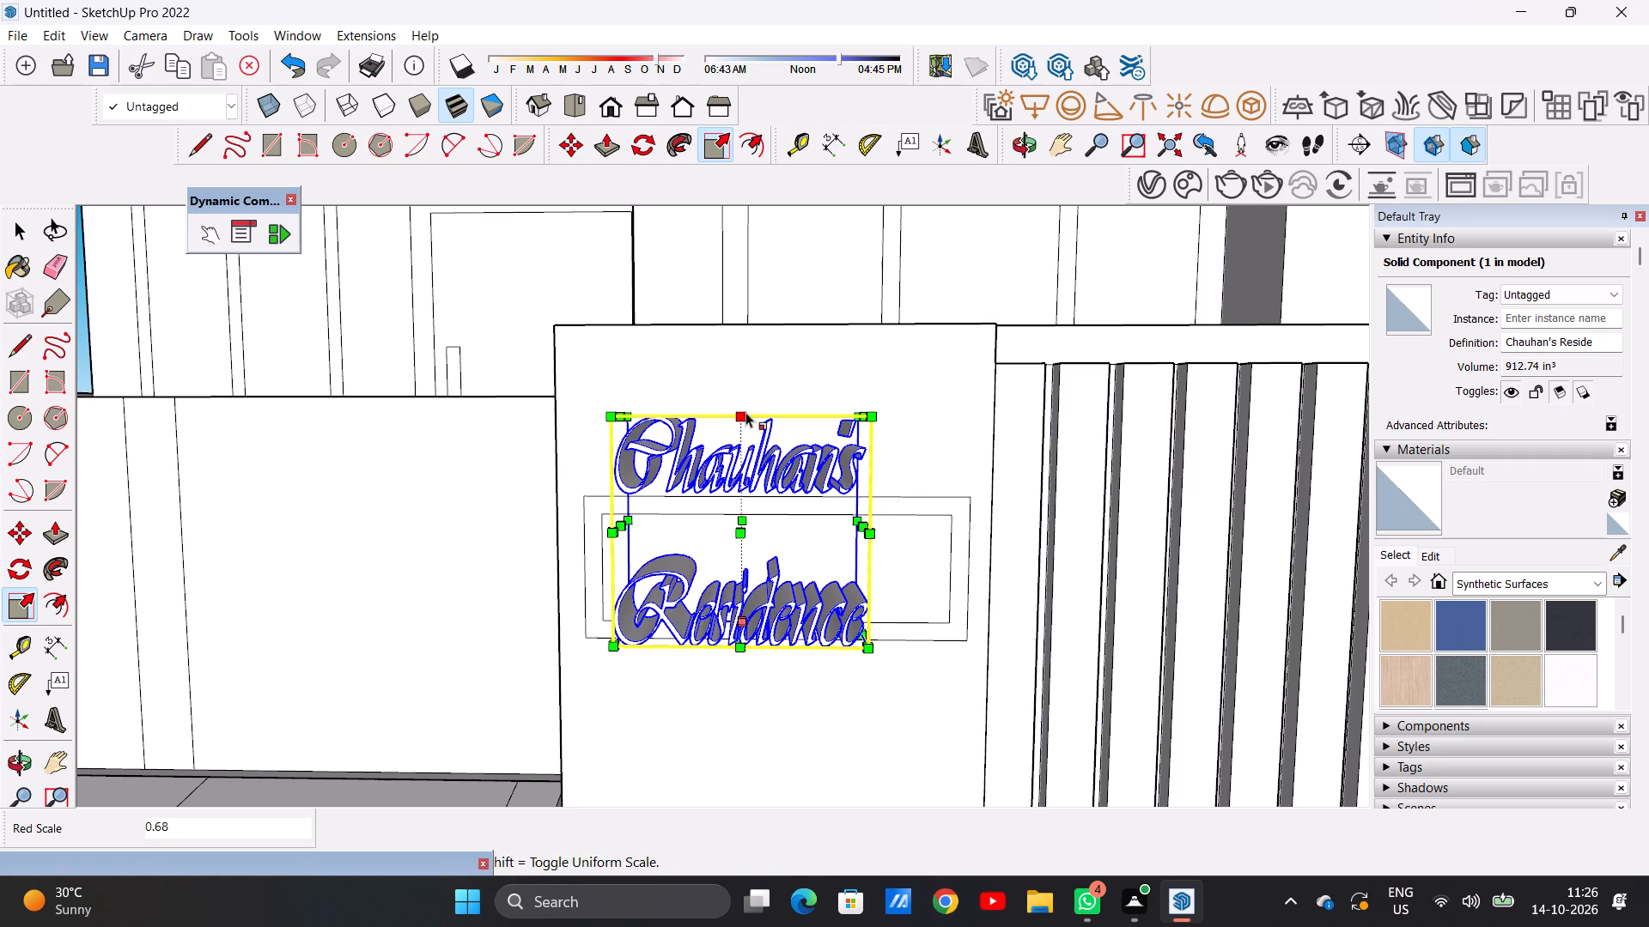
pyautogui.moveTo(745, 427); pyautogui.dragTo(748, 518, button='middle')
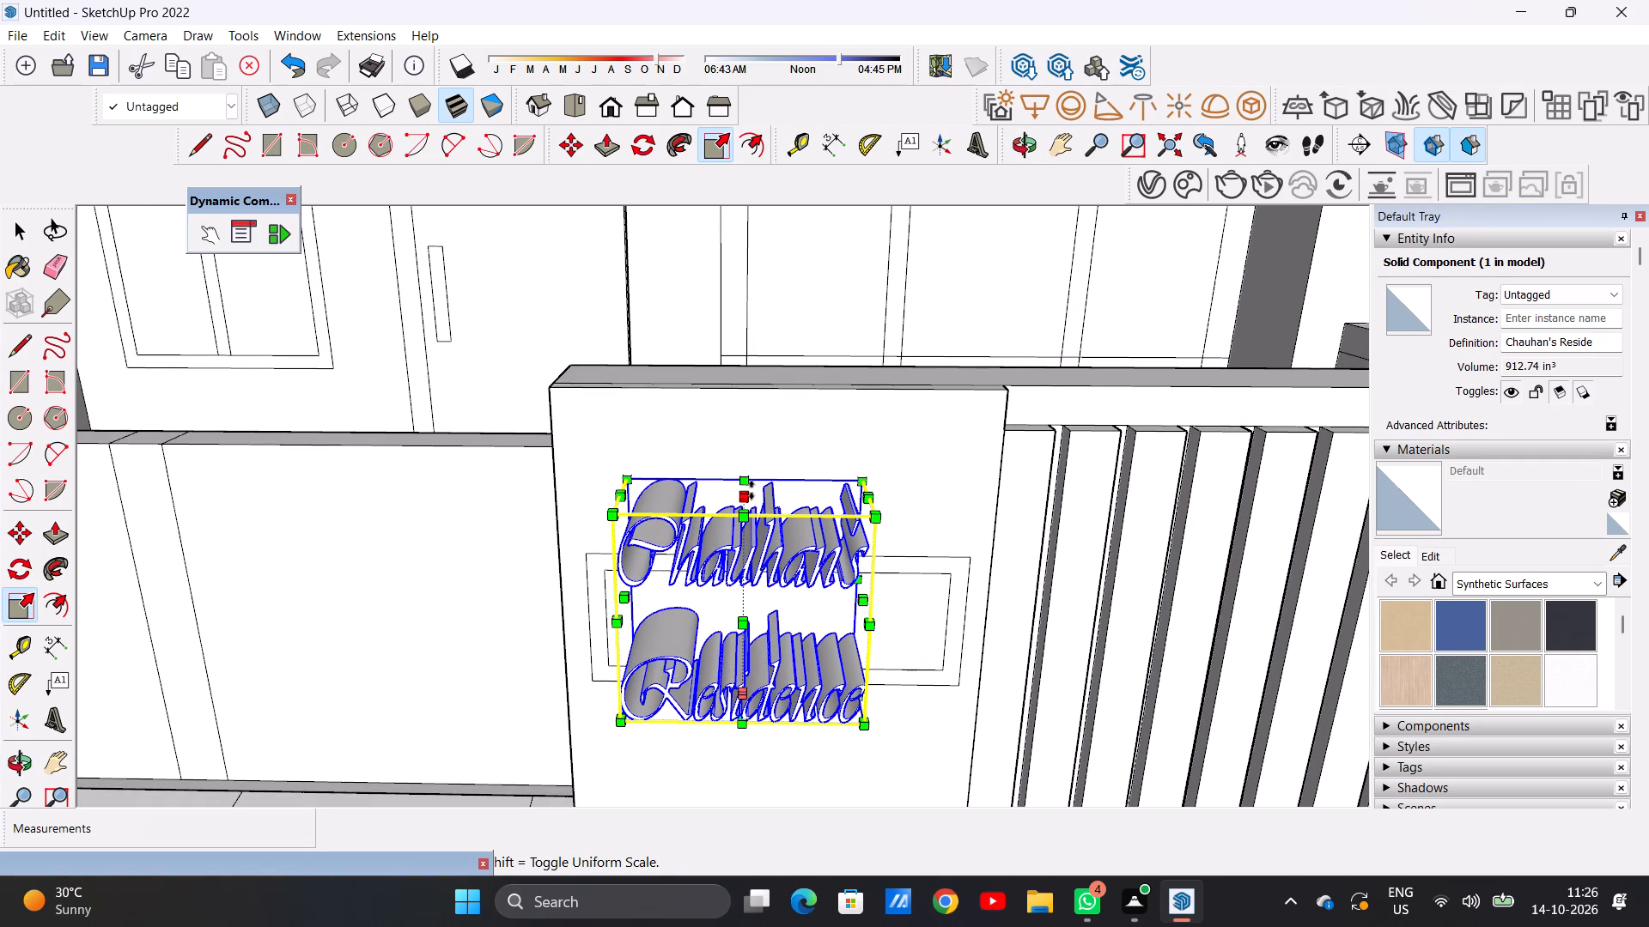
pyautogui.click(751, 490)
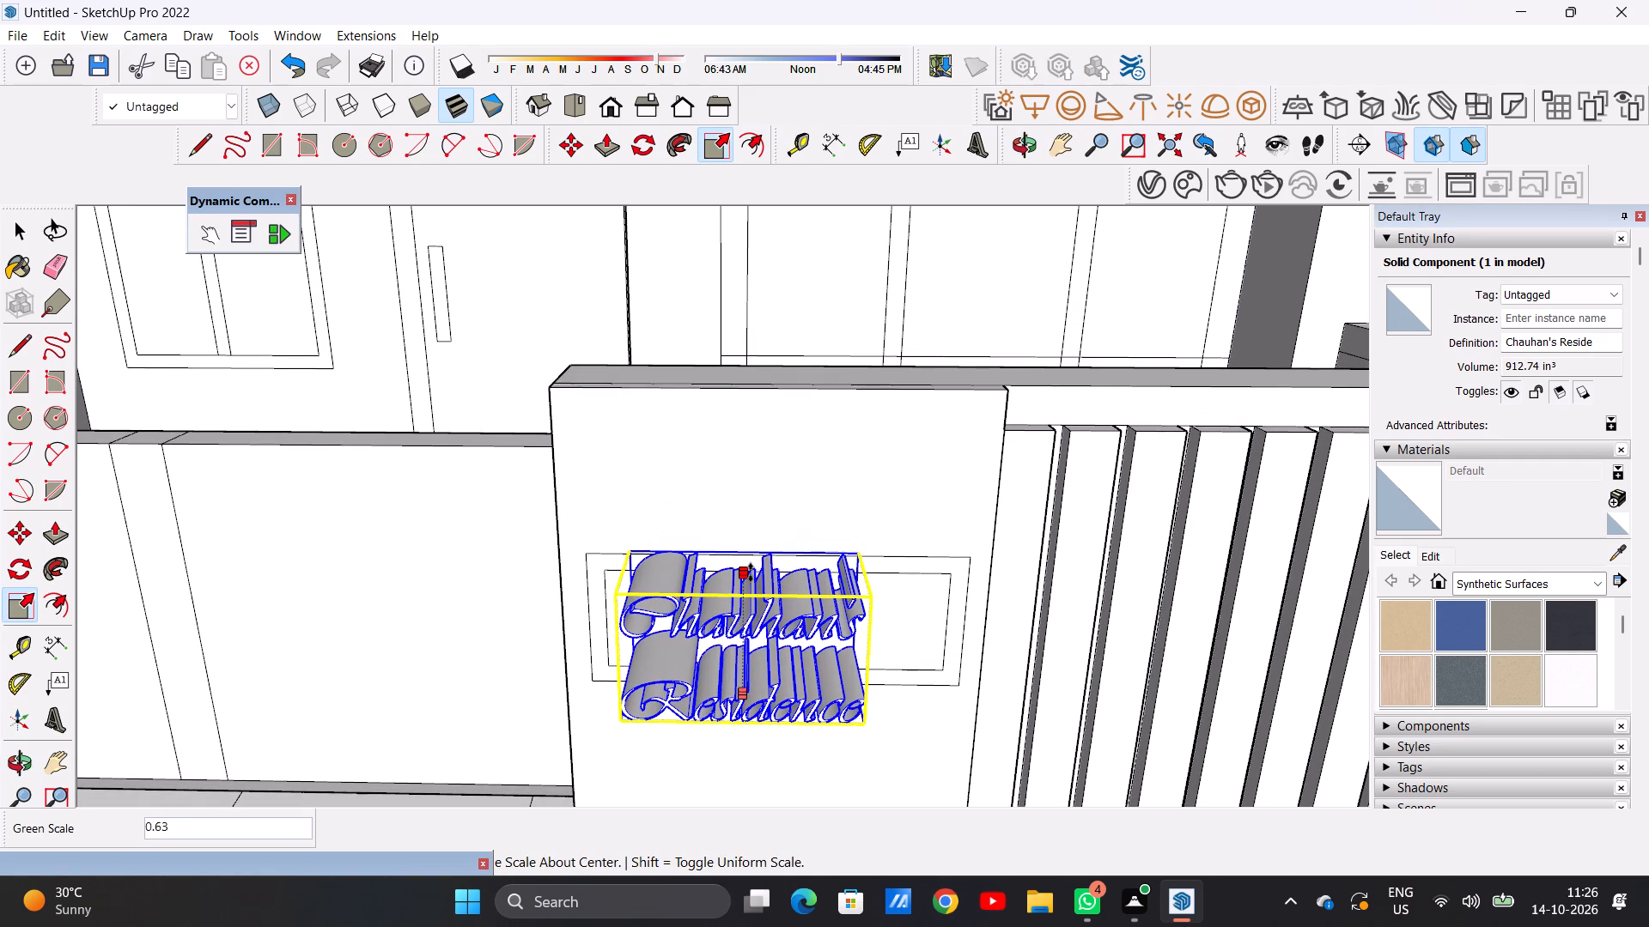
pyautogui.click(751, 573)
# Scale the 3D text's height down further so both lines sit closer to the nameplate frame's inner height.
pyautogui.scroll(-5, 858, 499)
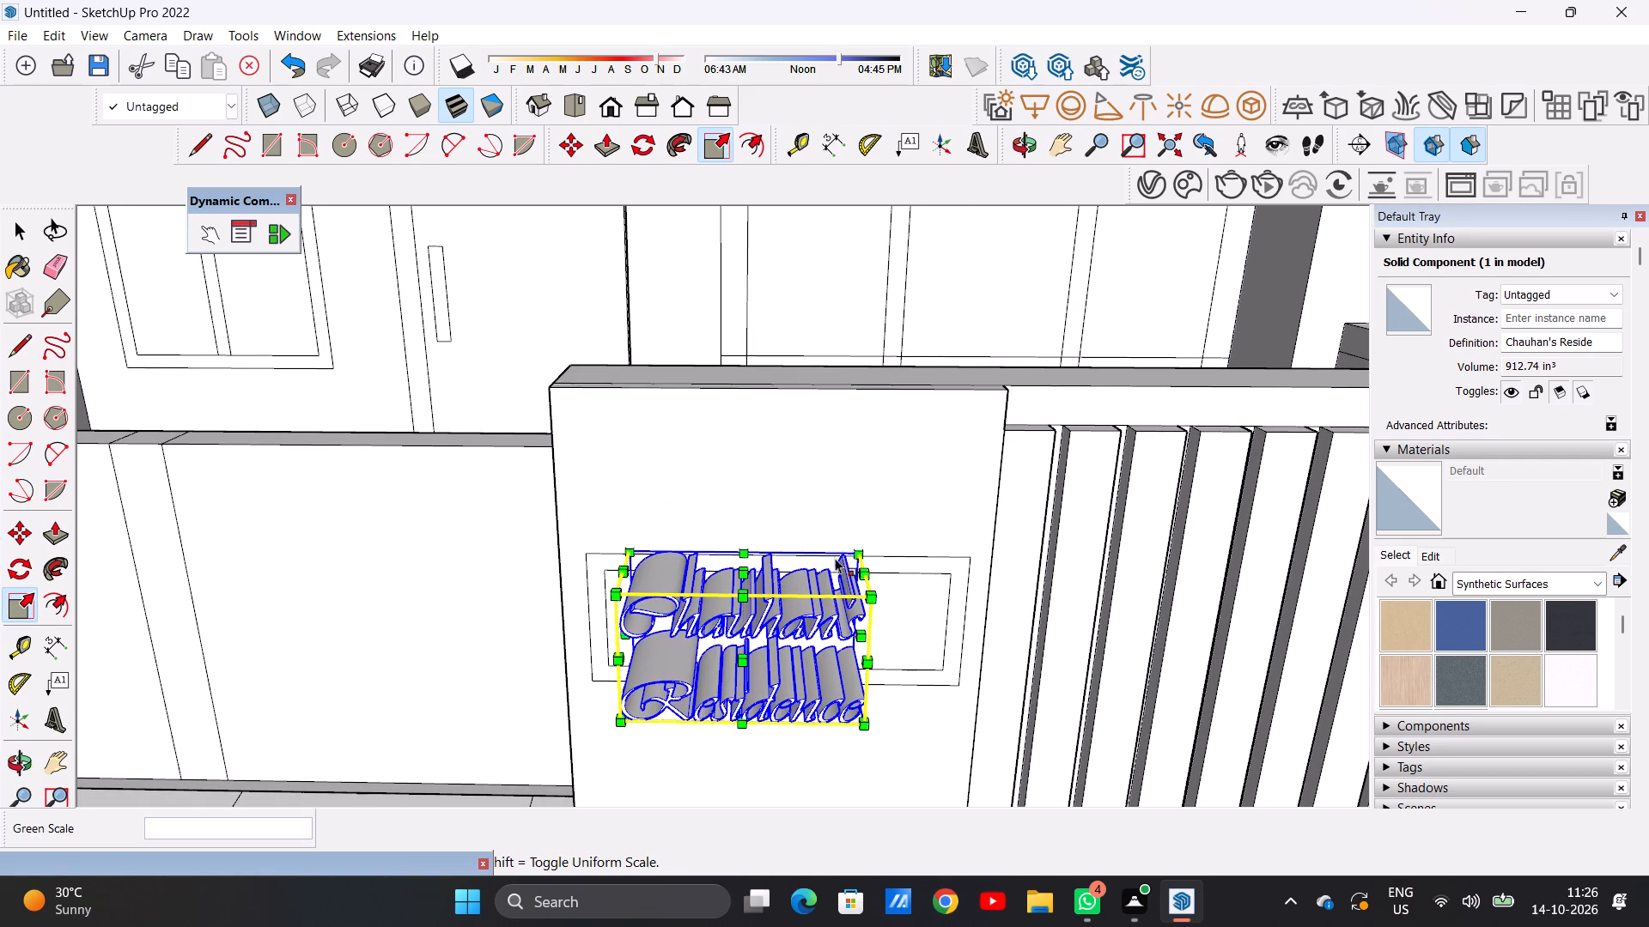
pyautogui.moveTo(837, 539); pyautogui.dragTo(837, 415, button='middle')
pyautogui.middleClick(788, 597)
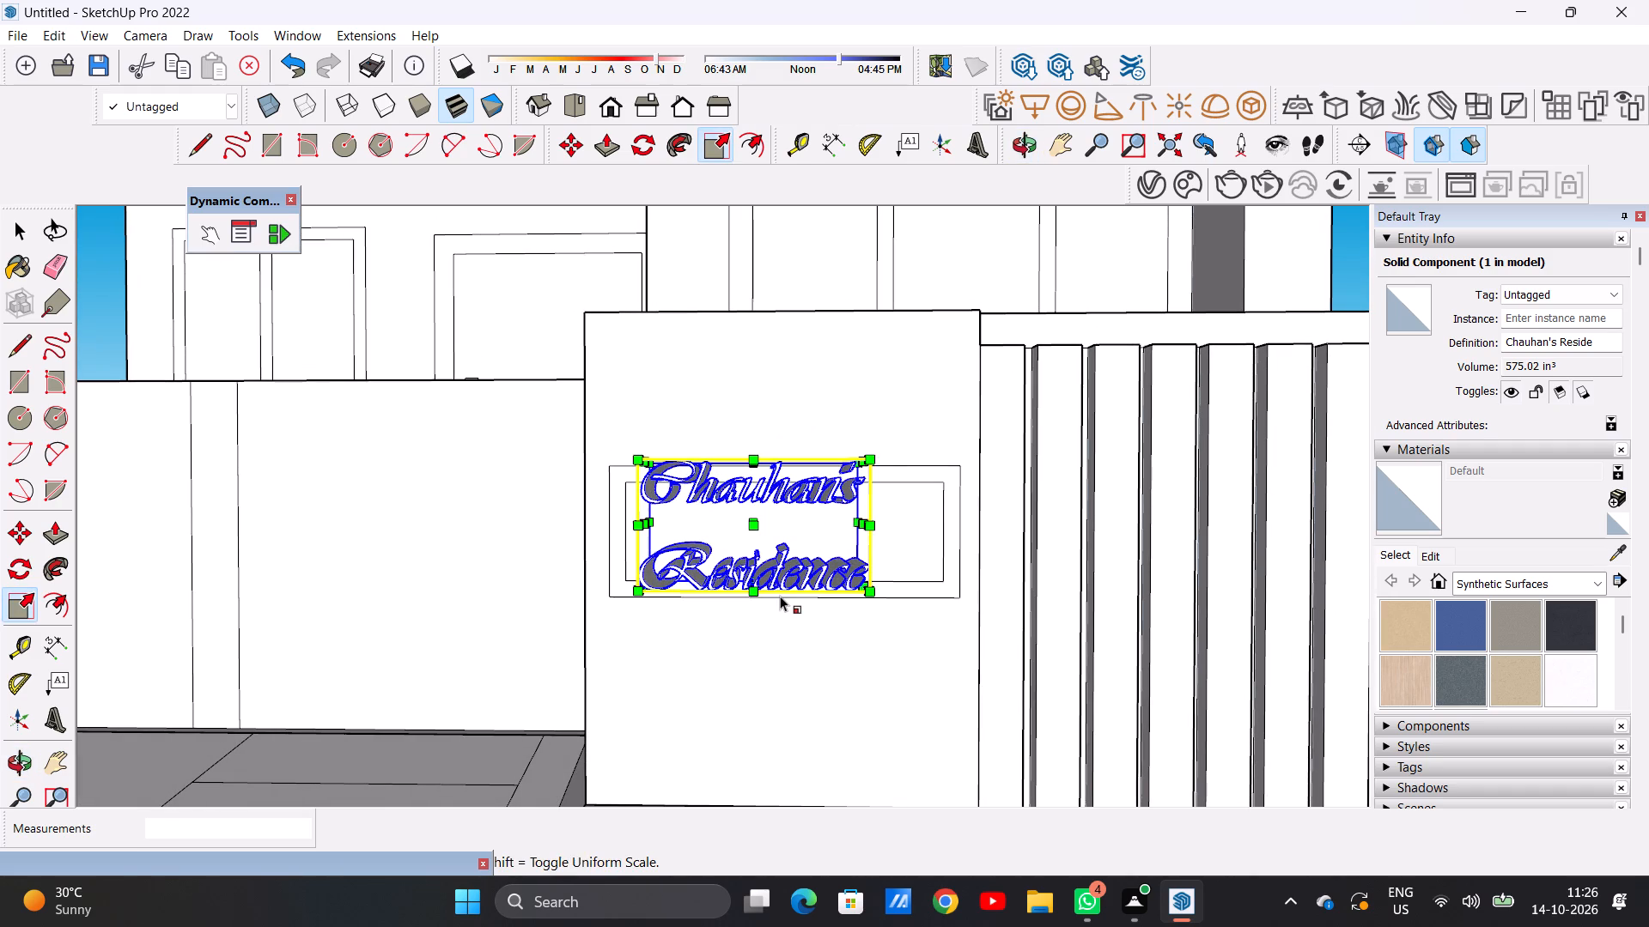
pyautogui.scroll(1, 785, 591)
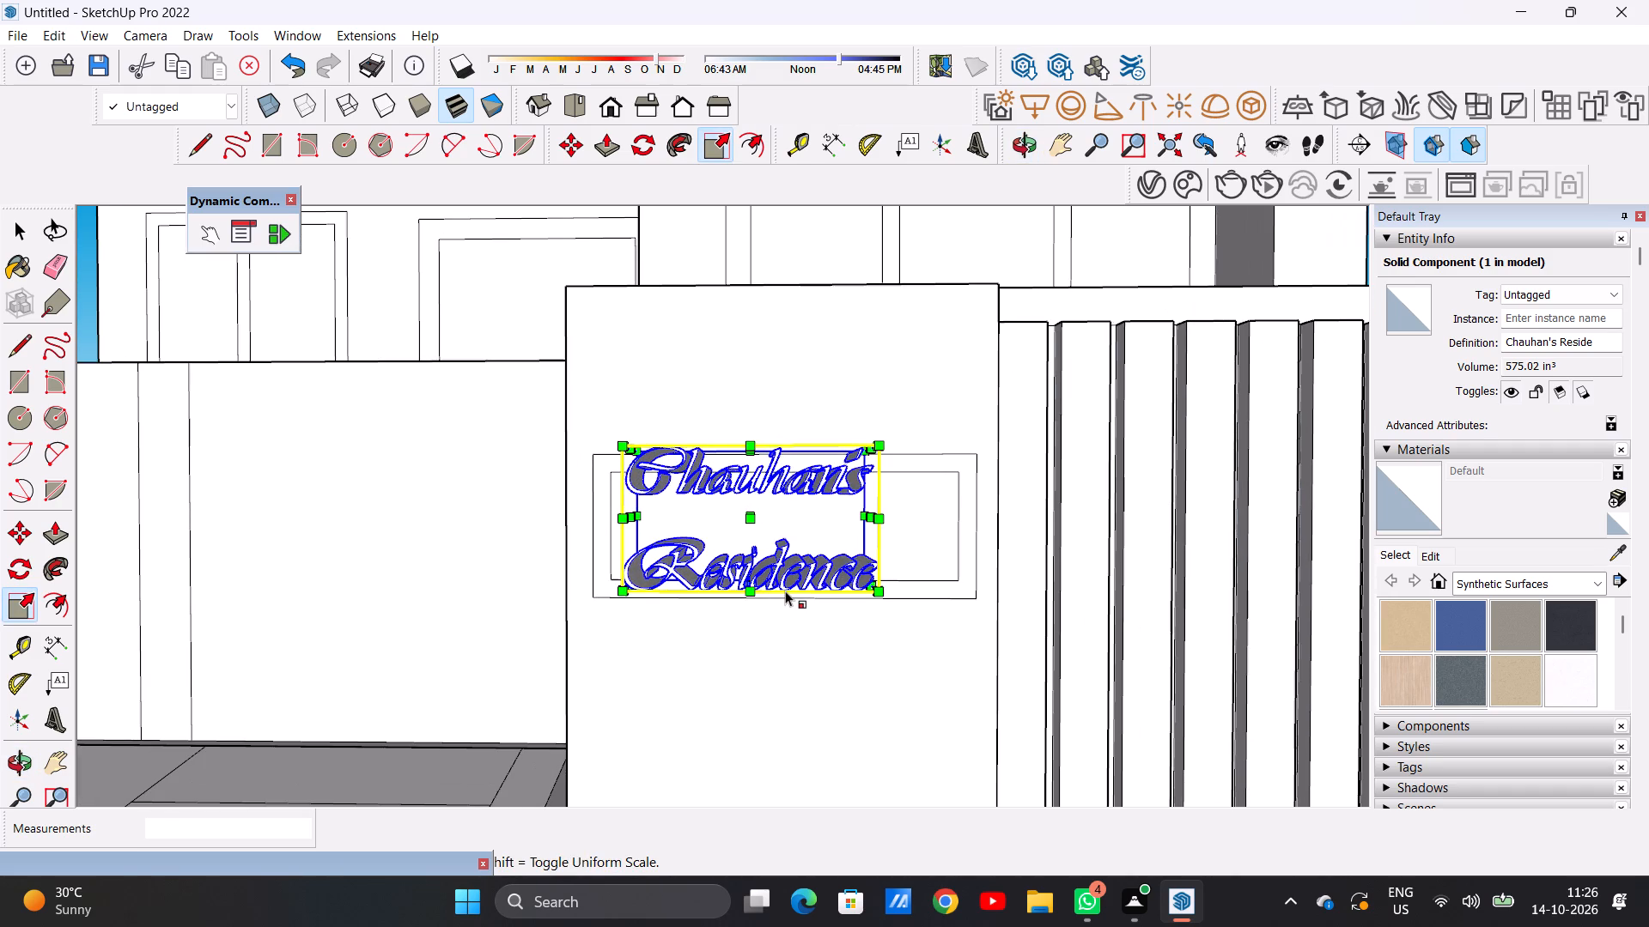
pyautogui.scroll(-3, 784, 591)
pyautogui.moveTo(752, 508); pyautogui.dragTo(734, 721, button='middle')
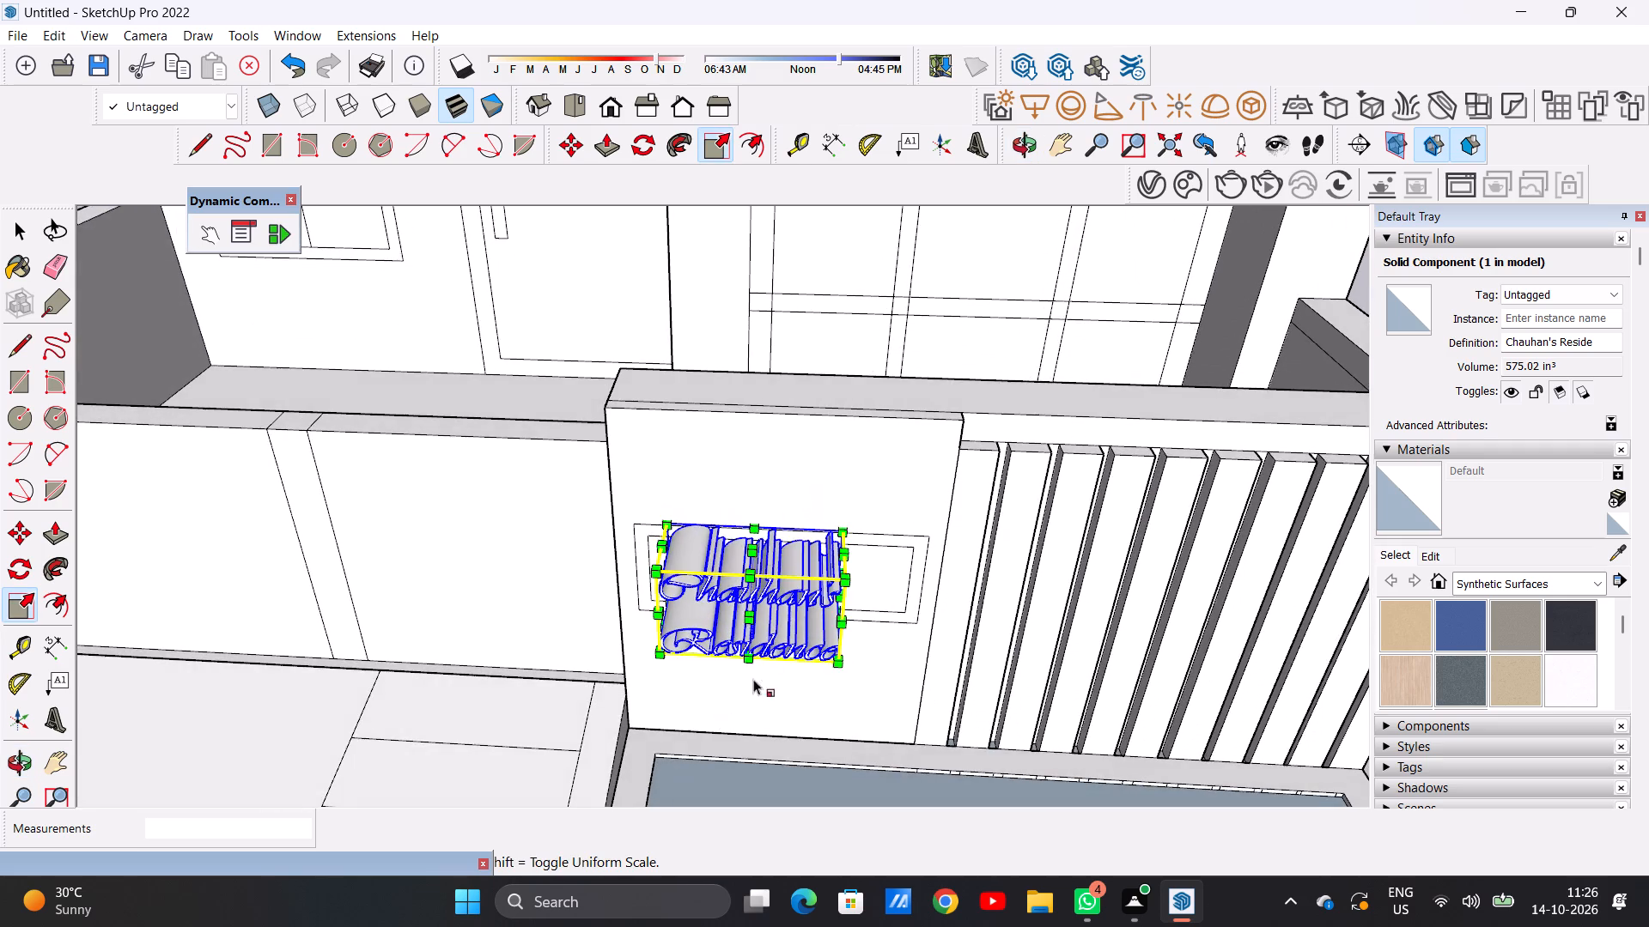
pyautogui.scroll(6, 758, 565)
pyautogui.click(747, 532)
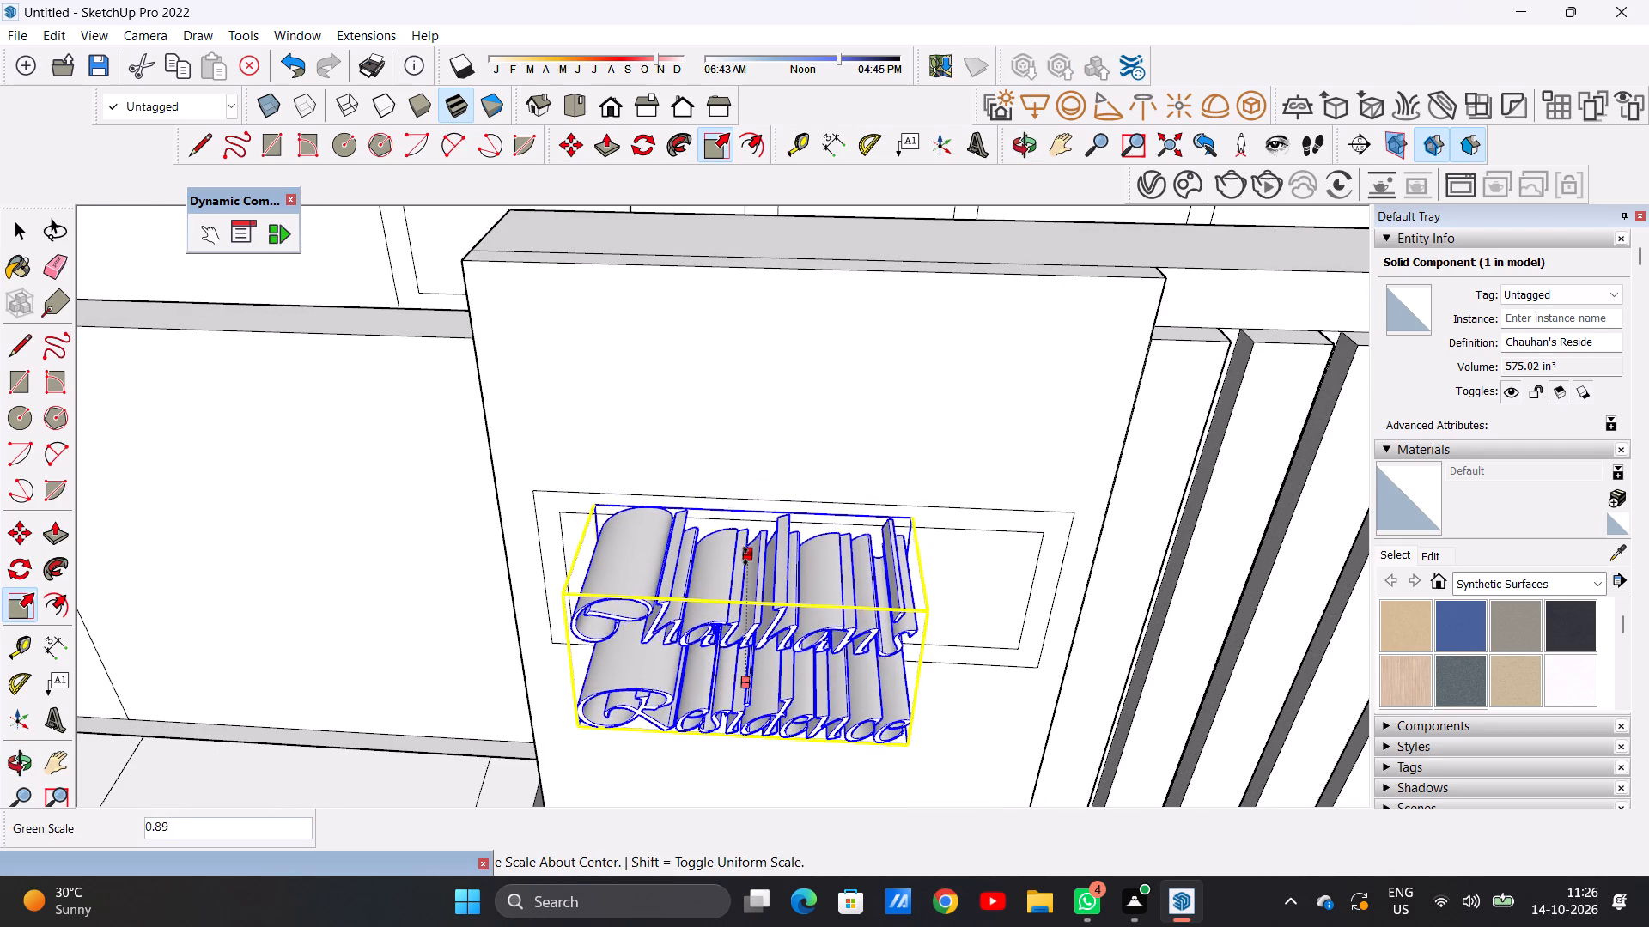
pyautogui.click(745, 579)
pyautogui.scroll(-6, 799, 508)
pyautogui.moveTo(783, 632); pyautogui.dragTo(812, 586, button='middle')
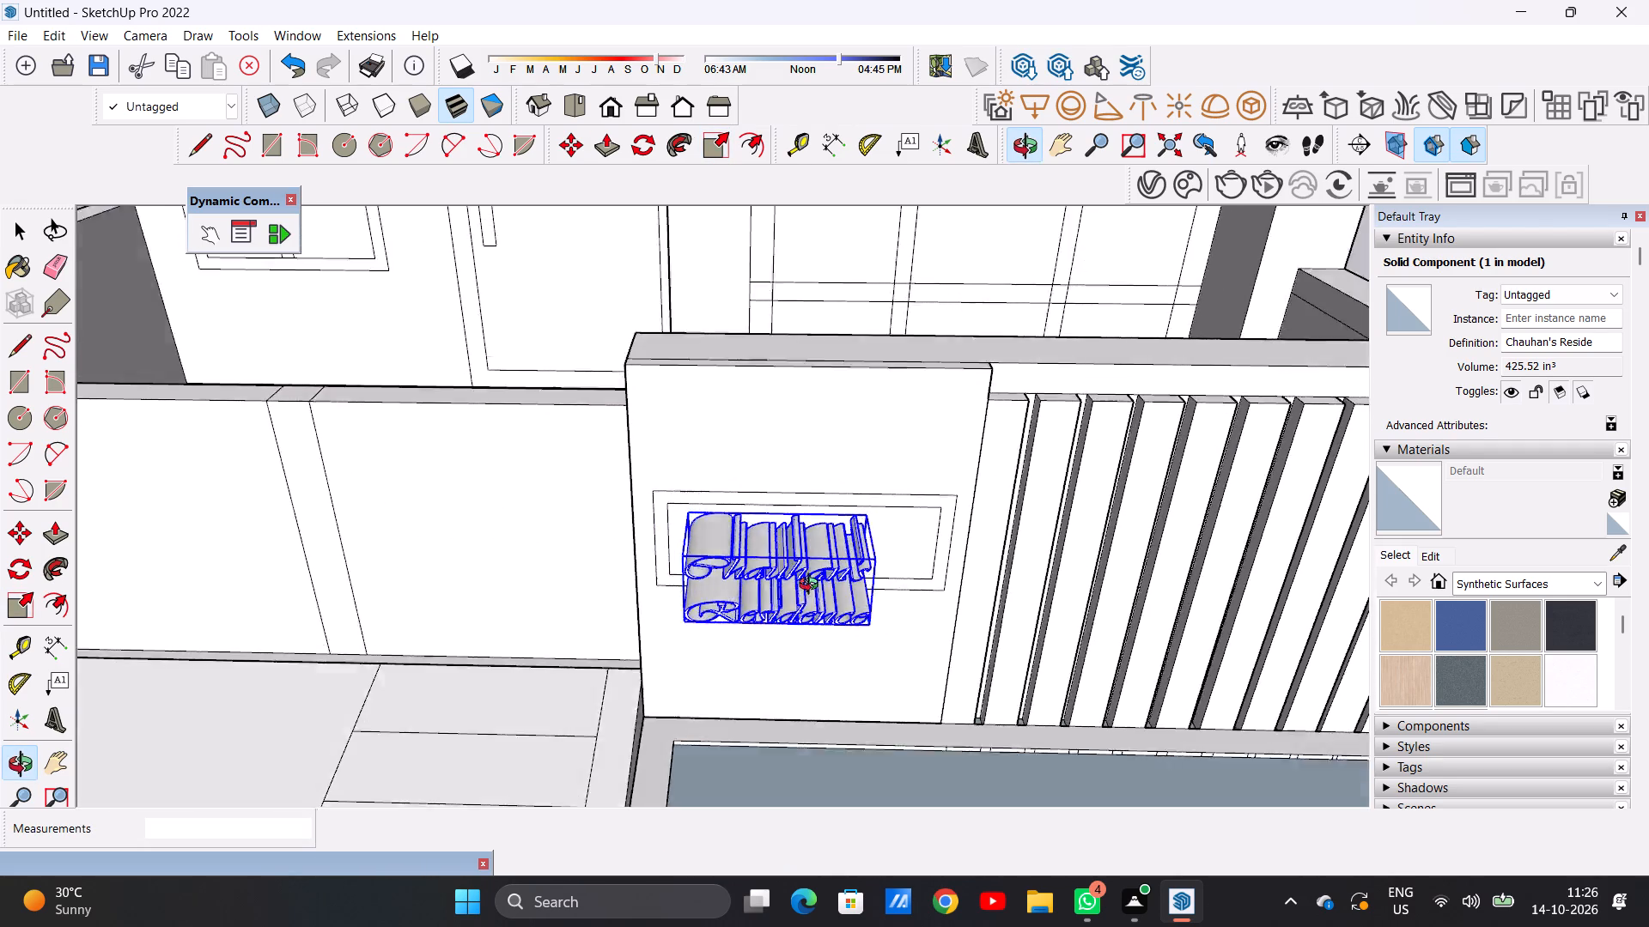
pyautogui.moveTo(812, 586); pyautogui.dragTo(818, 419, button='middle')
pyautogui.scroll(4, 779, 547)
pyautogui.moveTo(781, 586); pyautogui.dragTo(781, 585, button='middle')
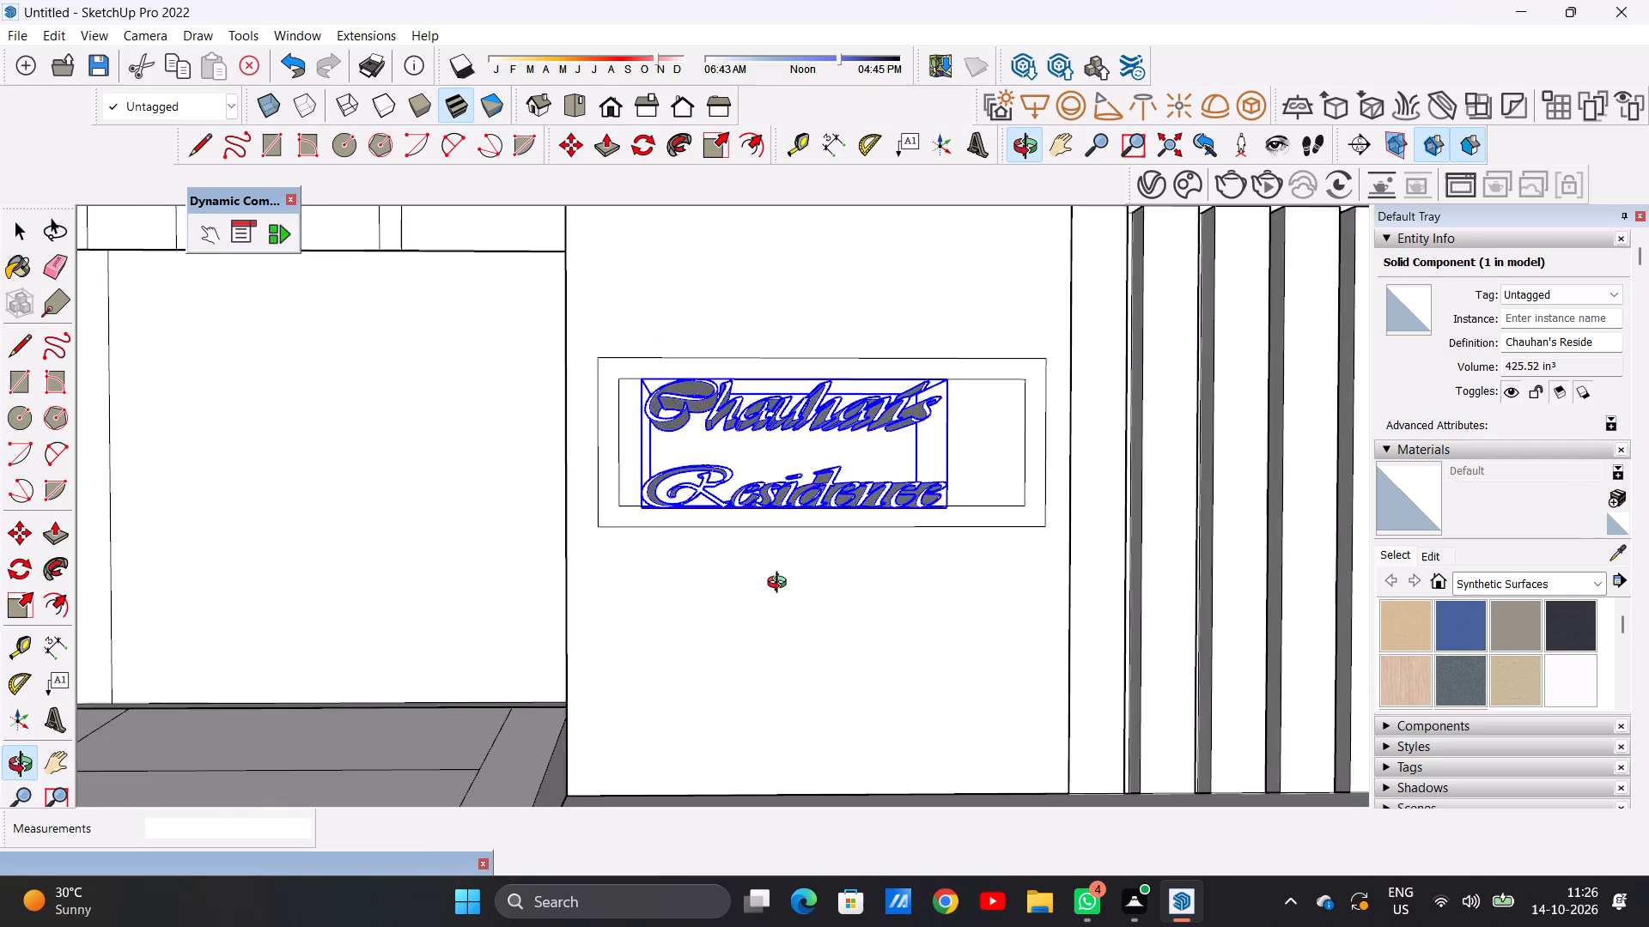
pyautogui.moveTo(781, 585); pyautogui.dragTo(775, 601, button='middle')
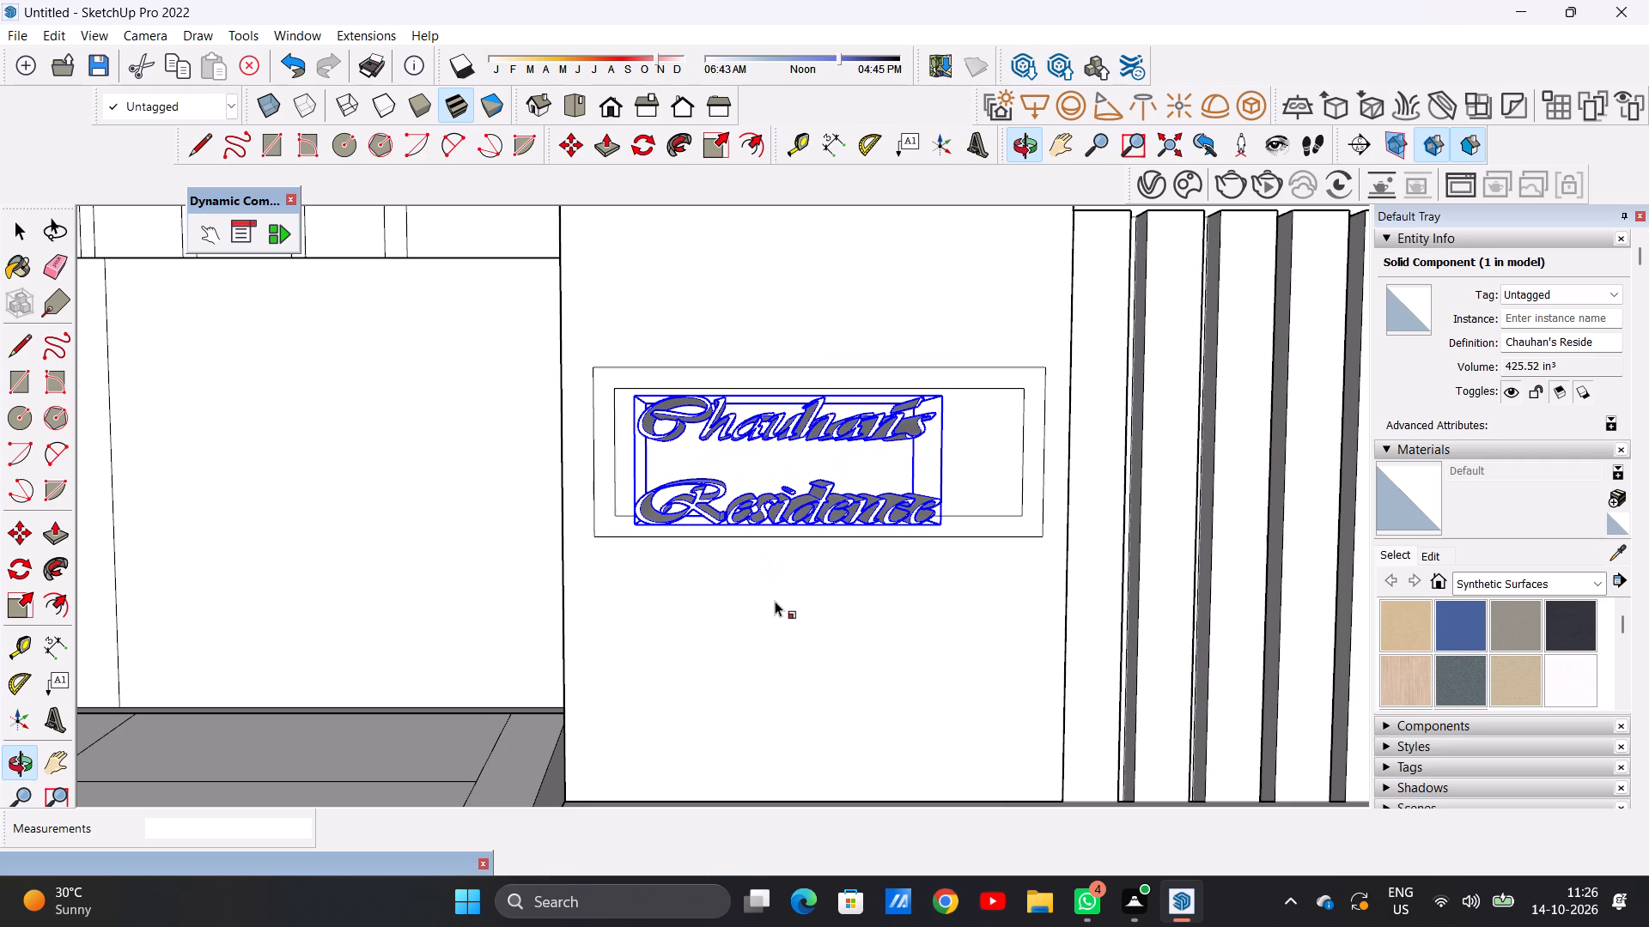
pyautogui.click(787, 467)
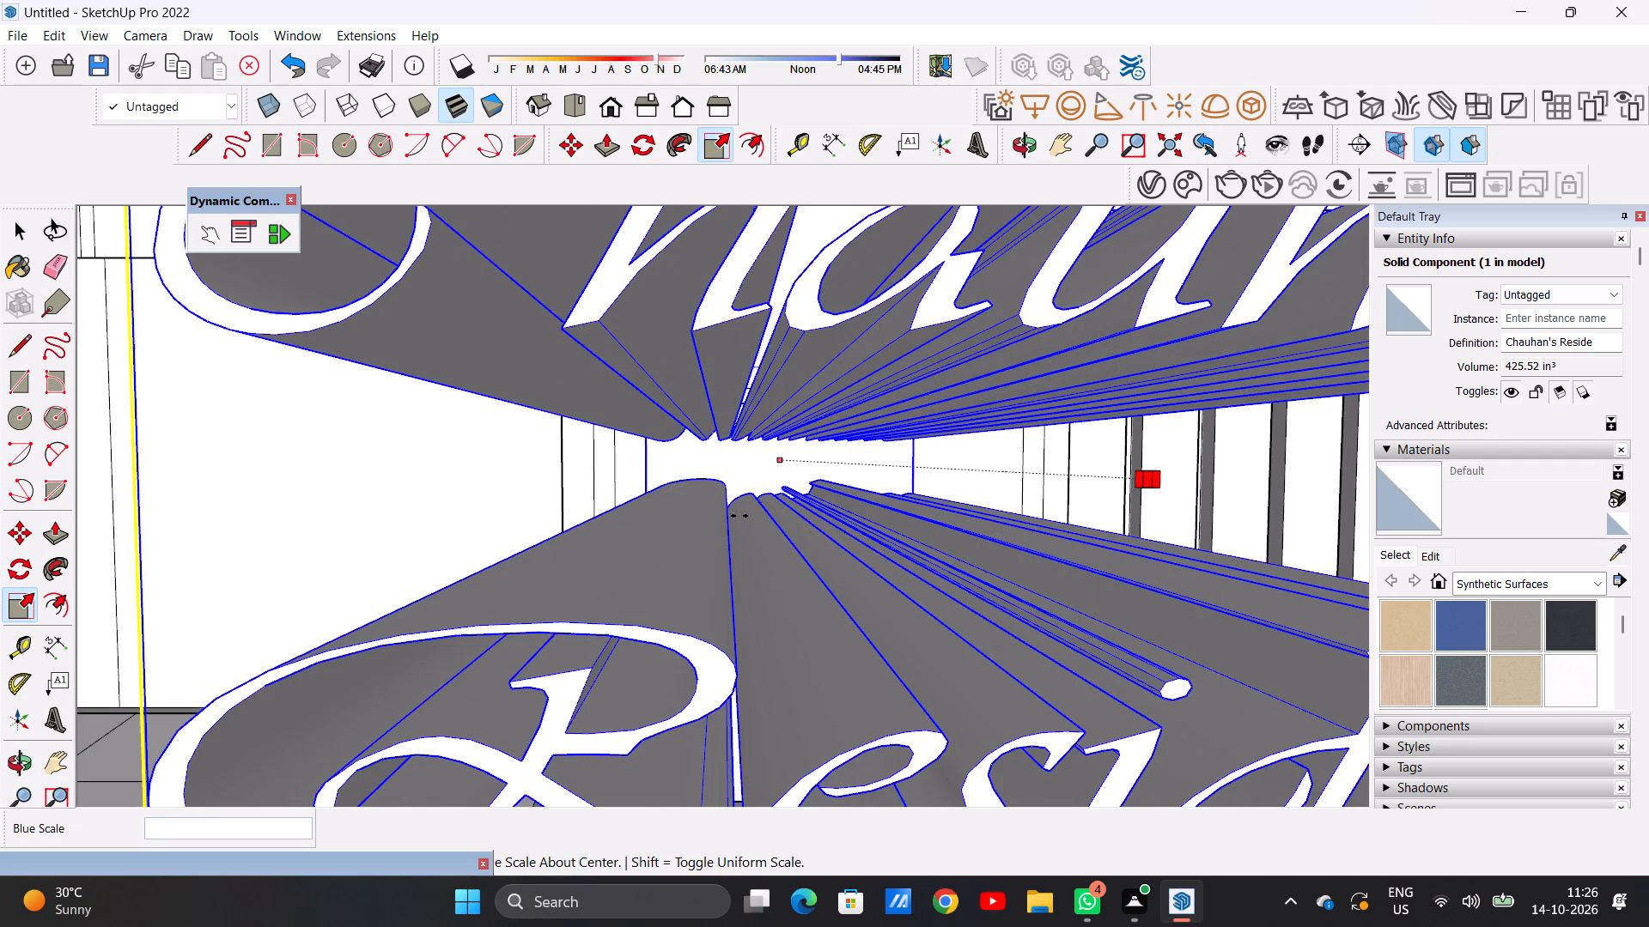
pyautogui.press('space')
# Scale the 3D text's depth down to about 0.30, keeping its height factor at 1.00.
pyautogui.scroll(-6, 750, 494)
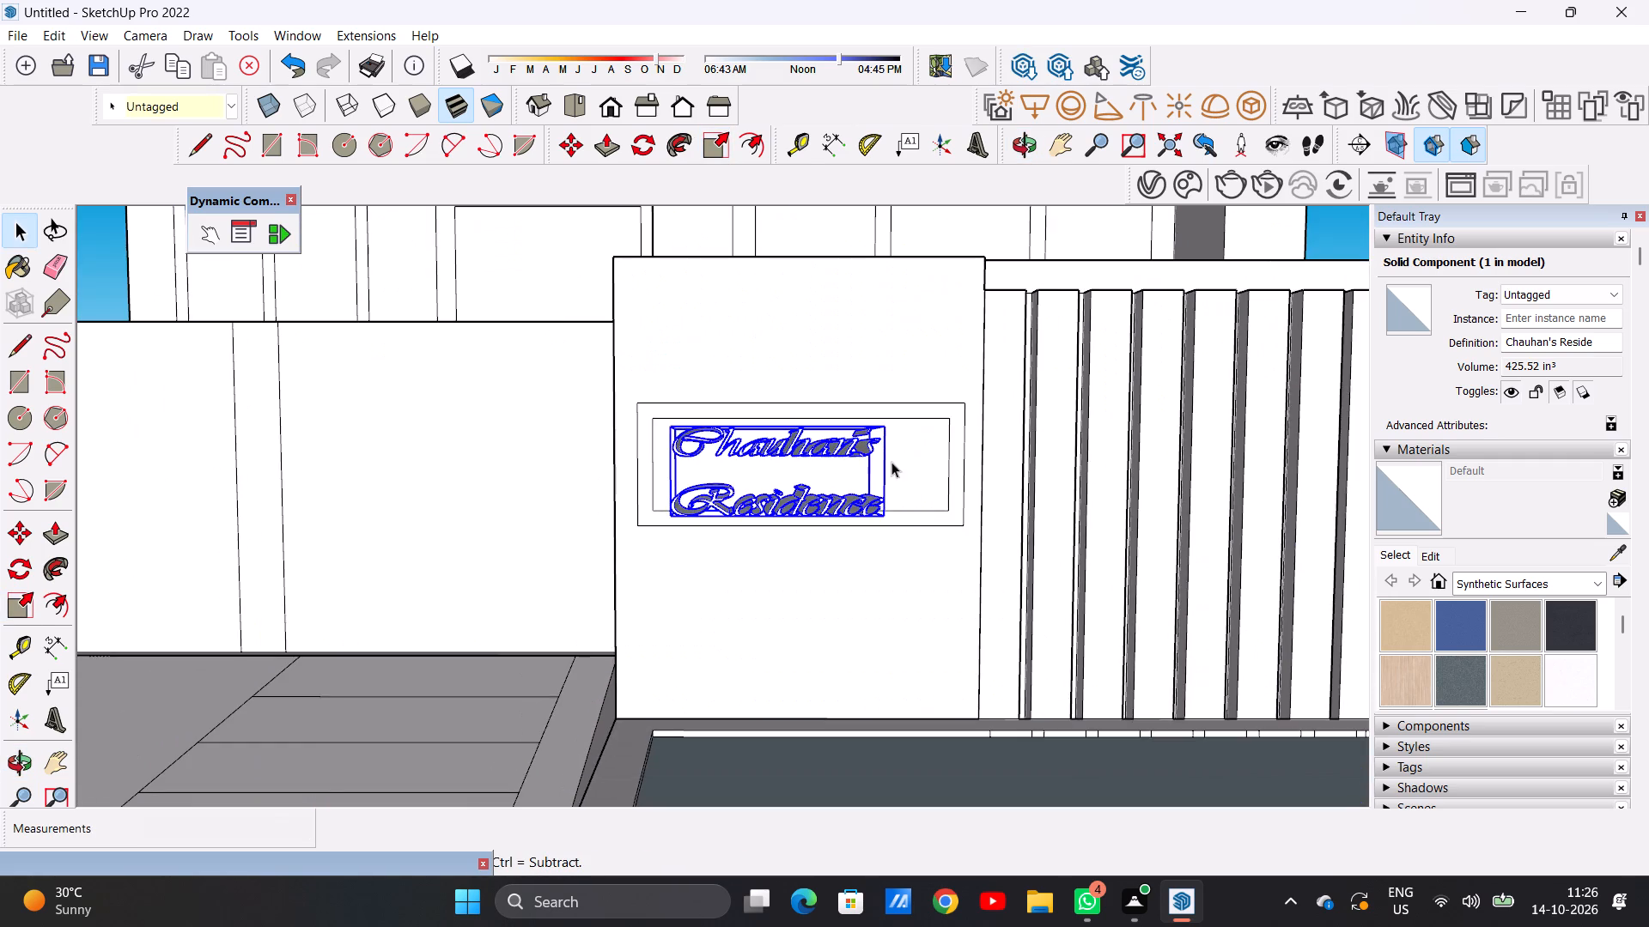
pyautogui.moveTo(709, 511); pyautogui.dragTo(596, 640, button='middle')
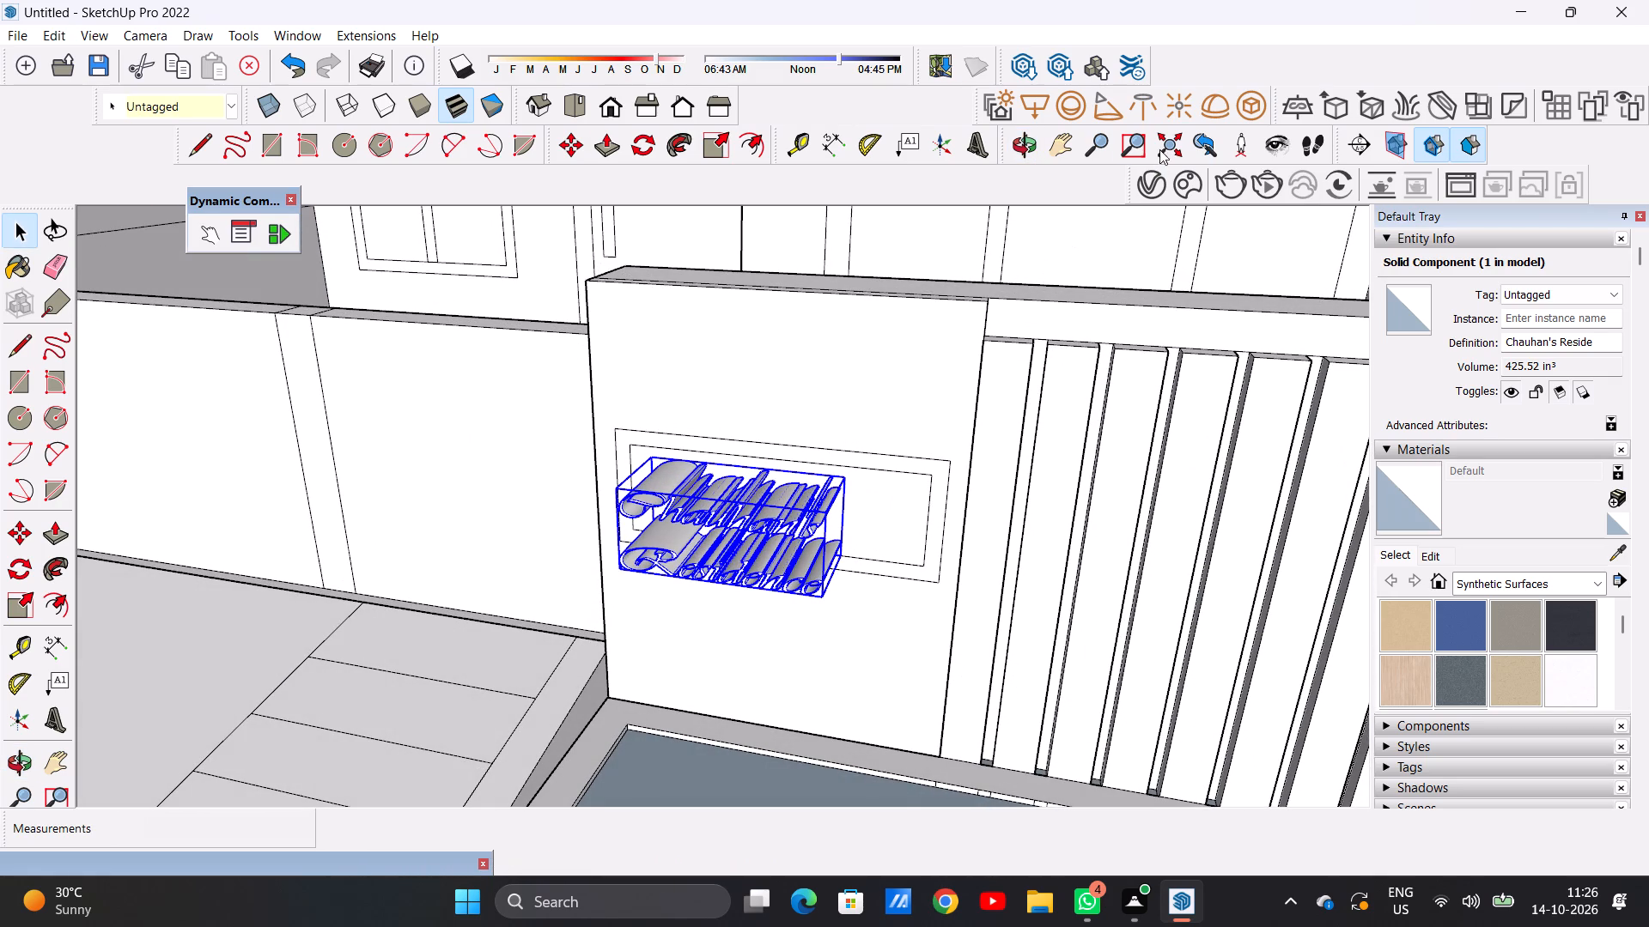
pyautogui.click(709, 152)
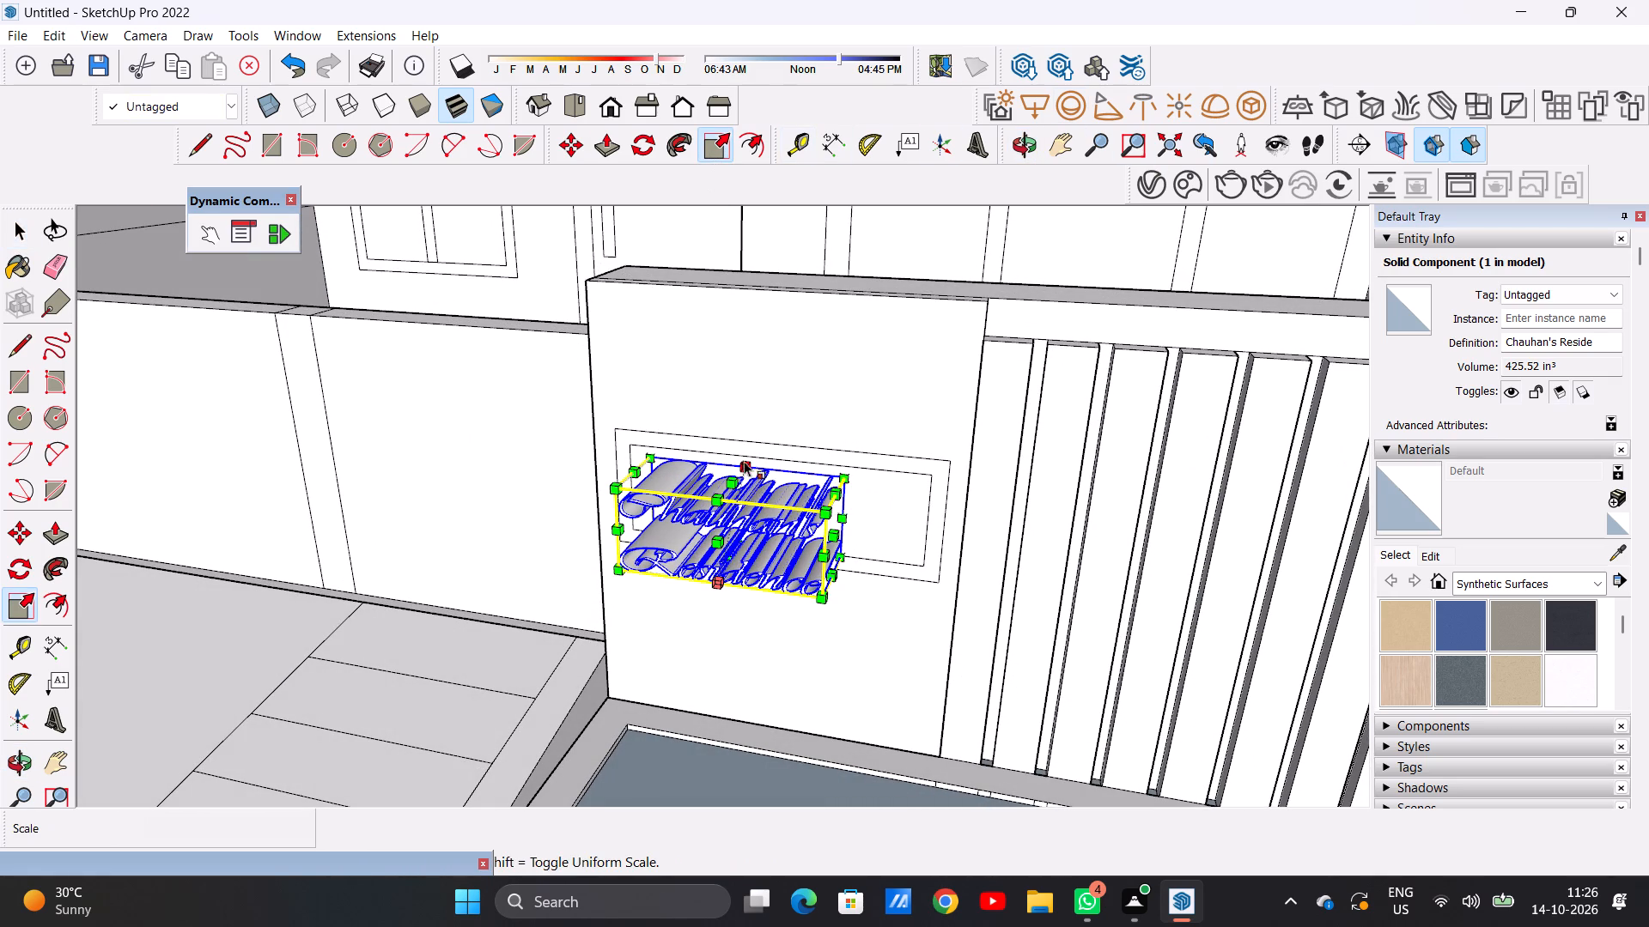
pyautogui.click(748, 458)
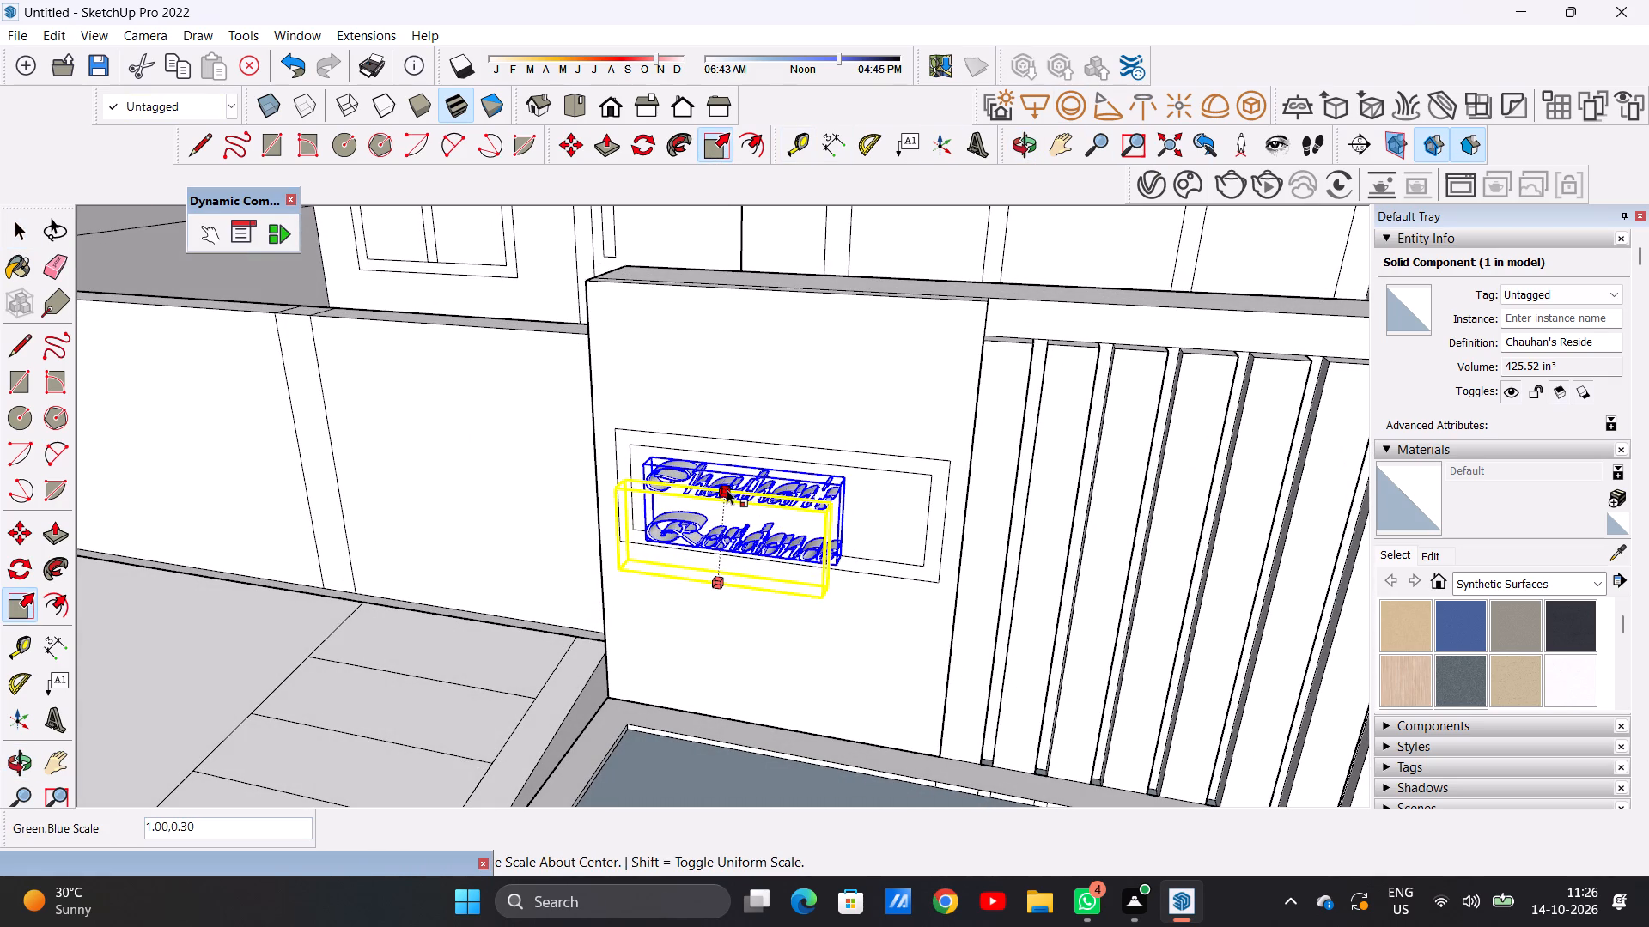
pyautogui.click(727, 489)
pyautogui.press('space')
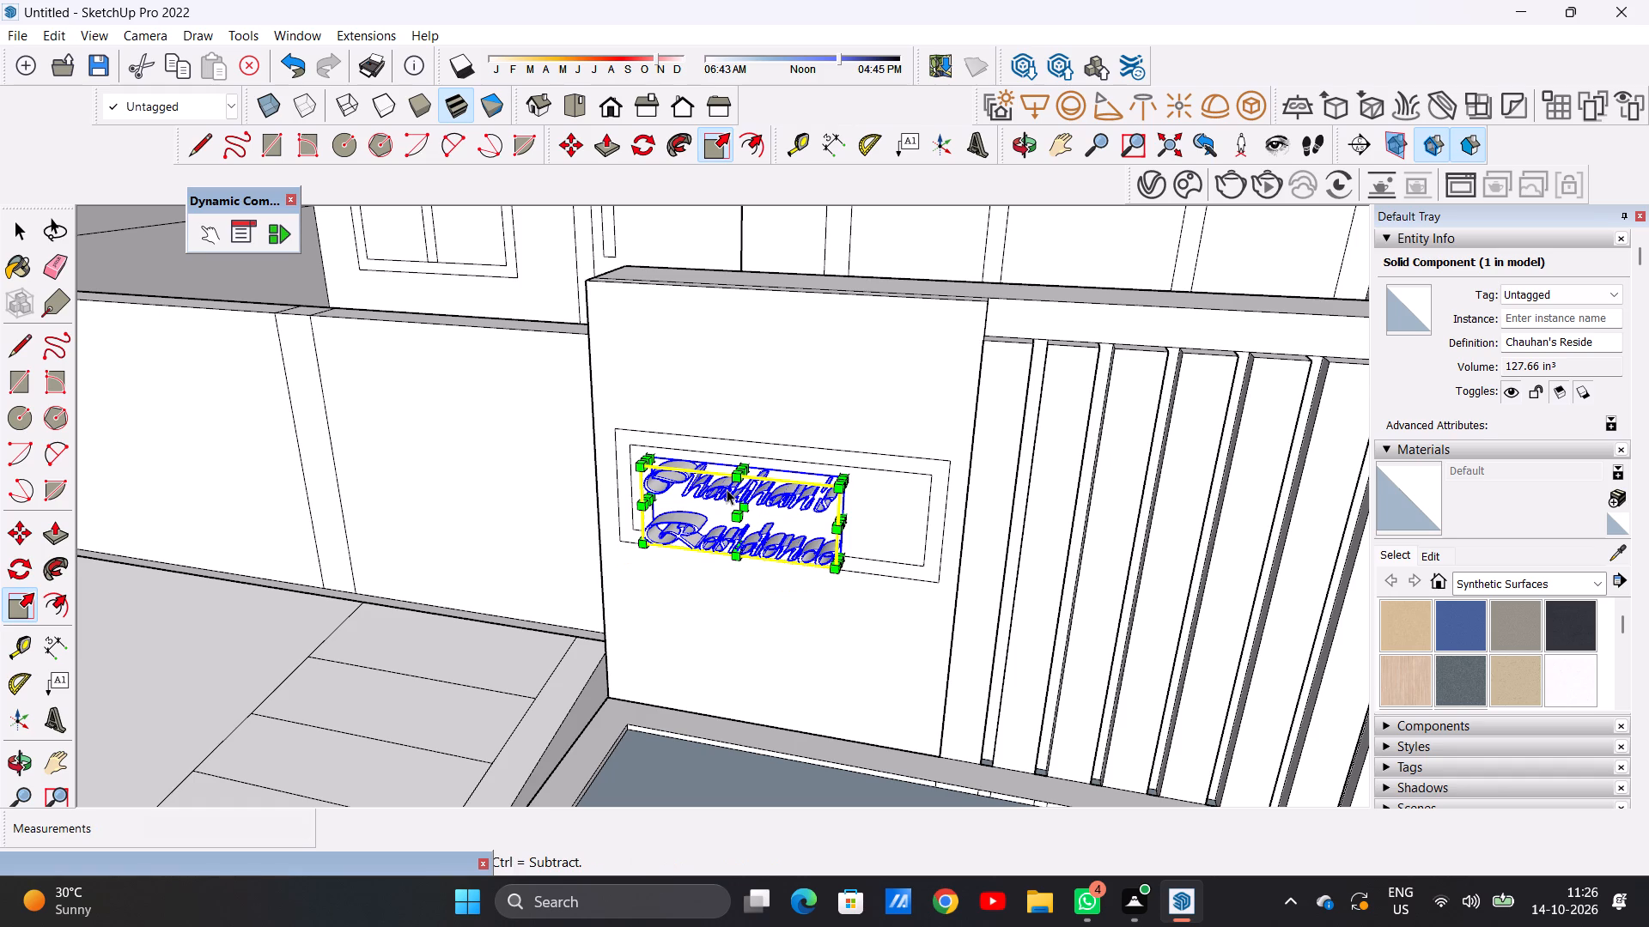
# Examine the 3D text's fit and projection within the nameplate frame from the front, the side and above.
pyautogui.scroll(-4, 727, 489)
pyautogui.moveTo(751, 553); pyautogui.dragTo(848, 404, button='middle')
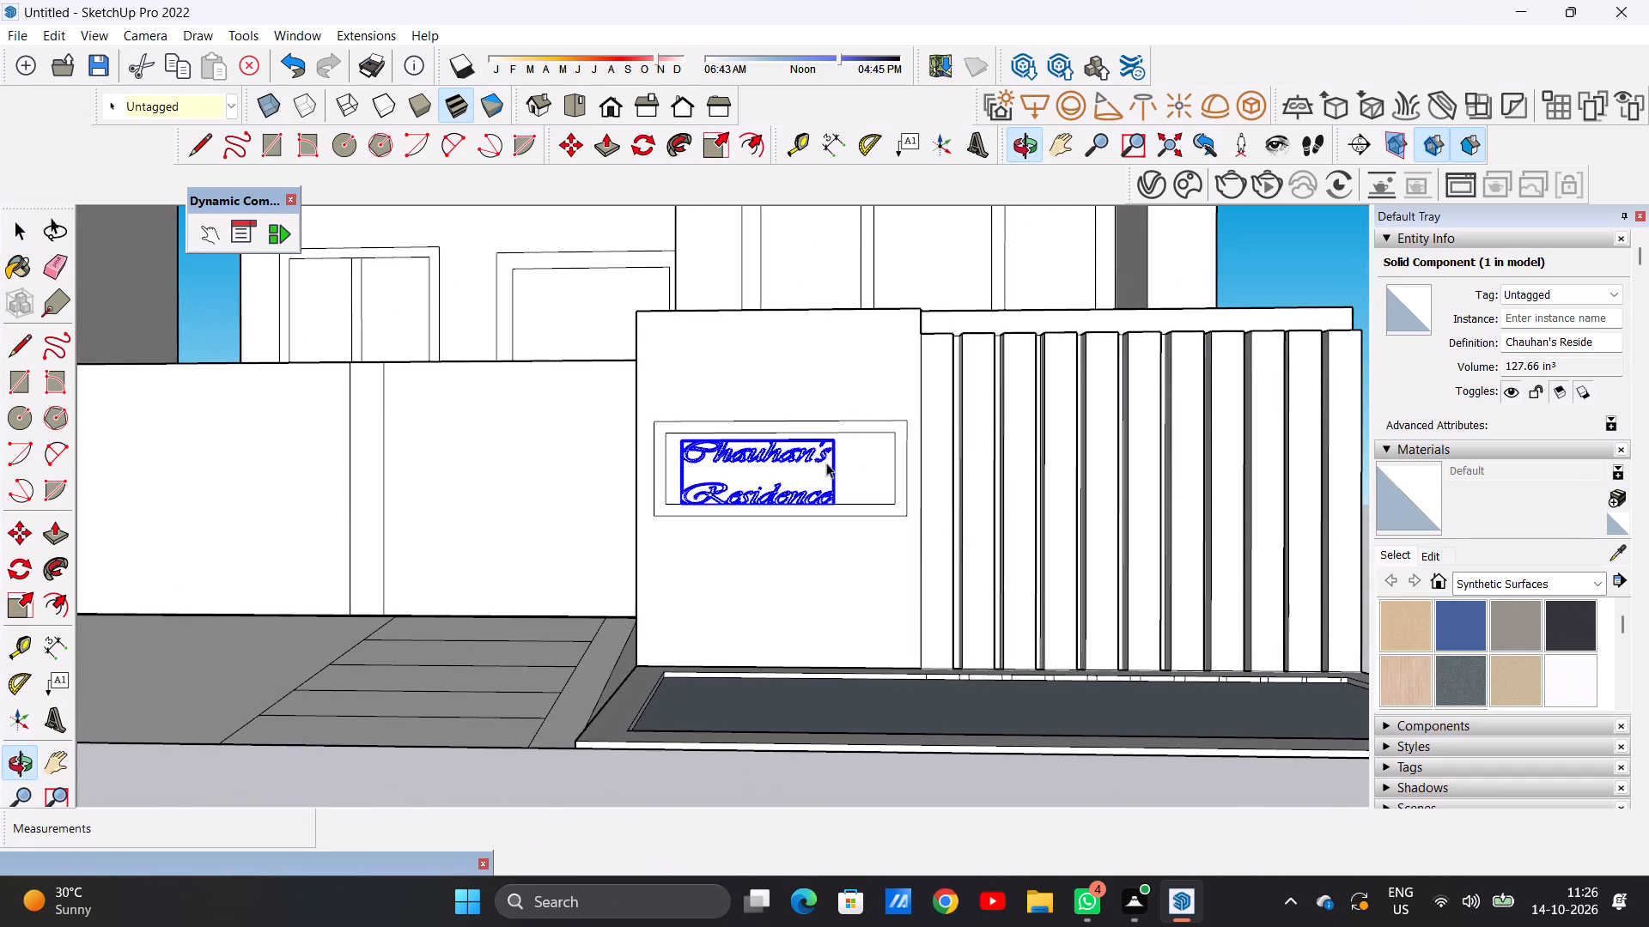
pyautogui.scroll(6, 824, 470)
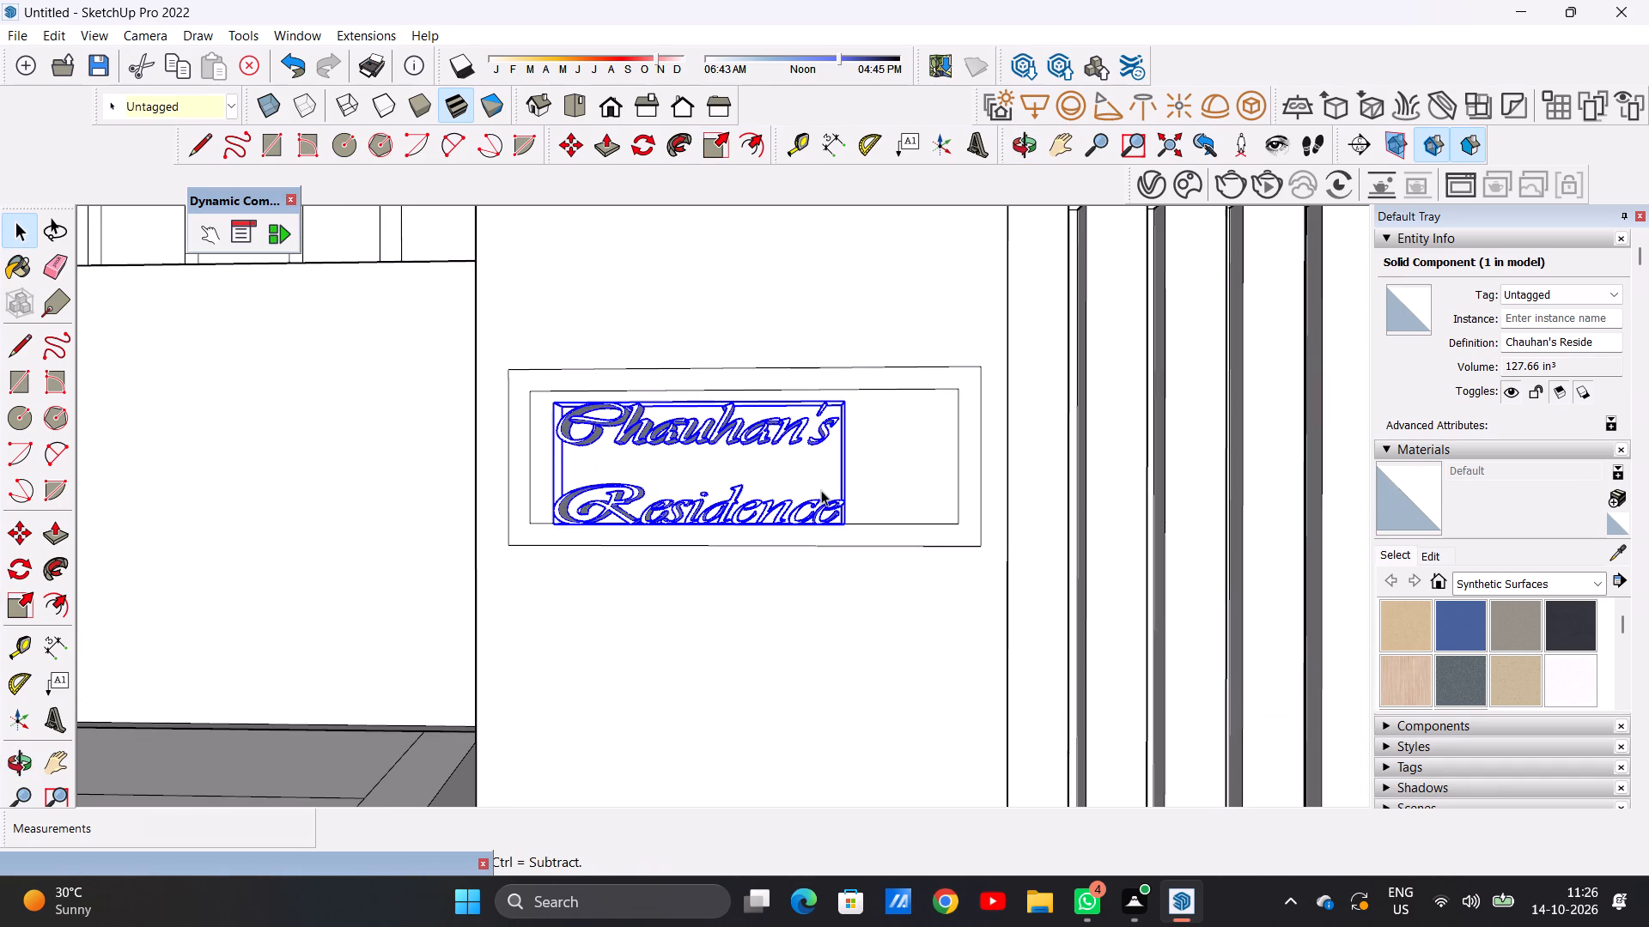
pyautogui.scroll(-14, 767, 500)
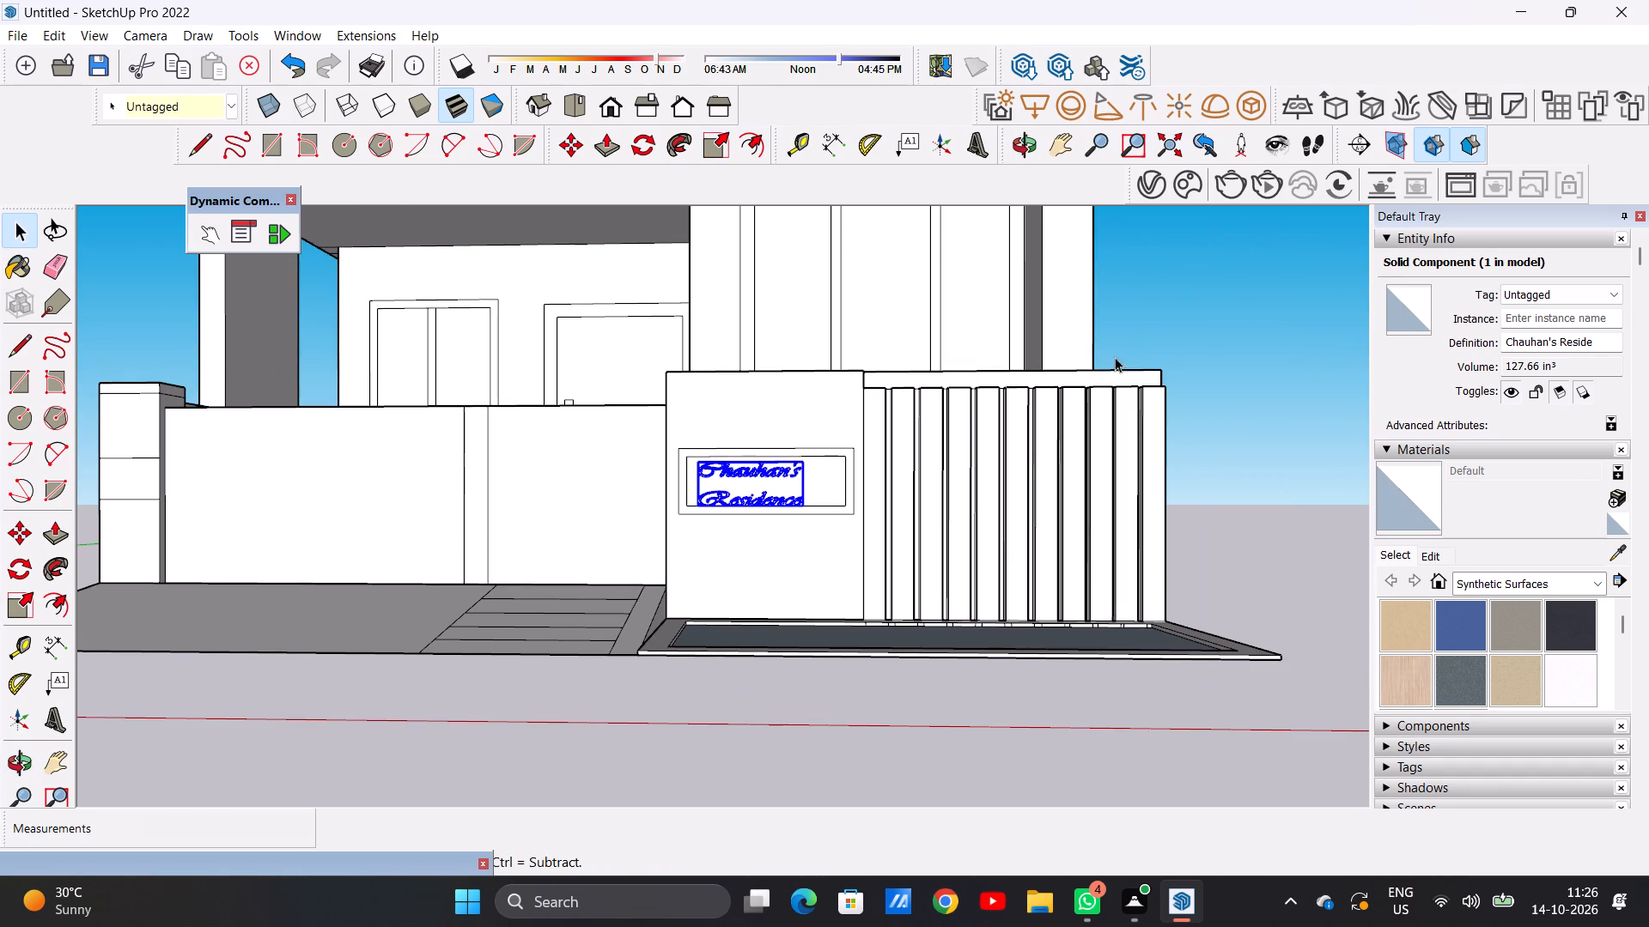
pyautogui.click(1199, 319)
pyautogui.scroll(13, 746, 487)
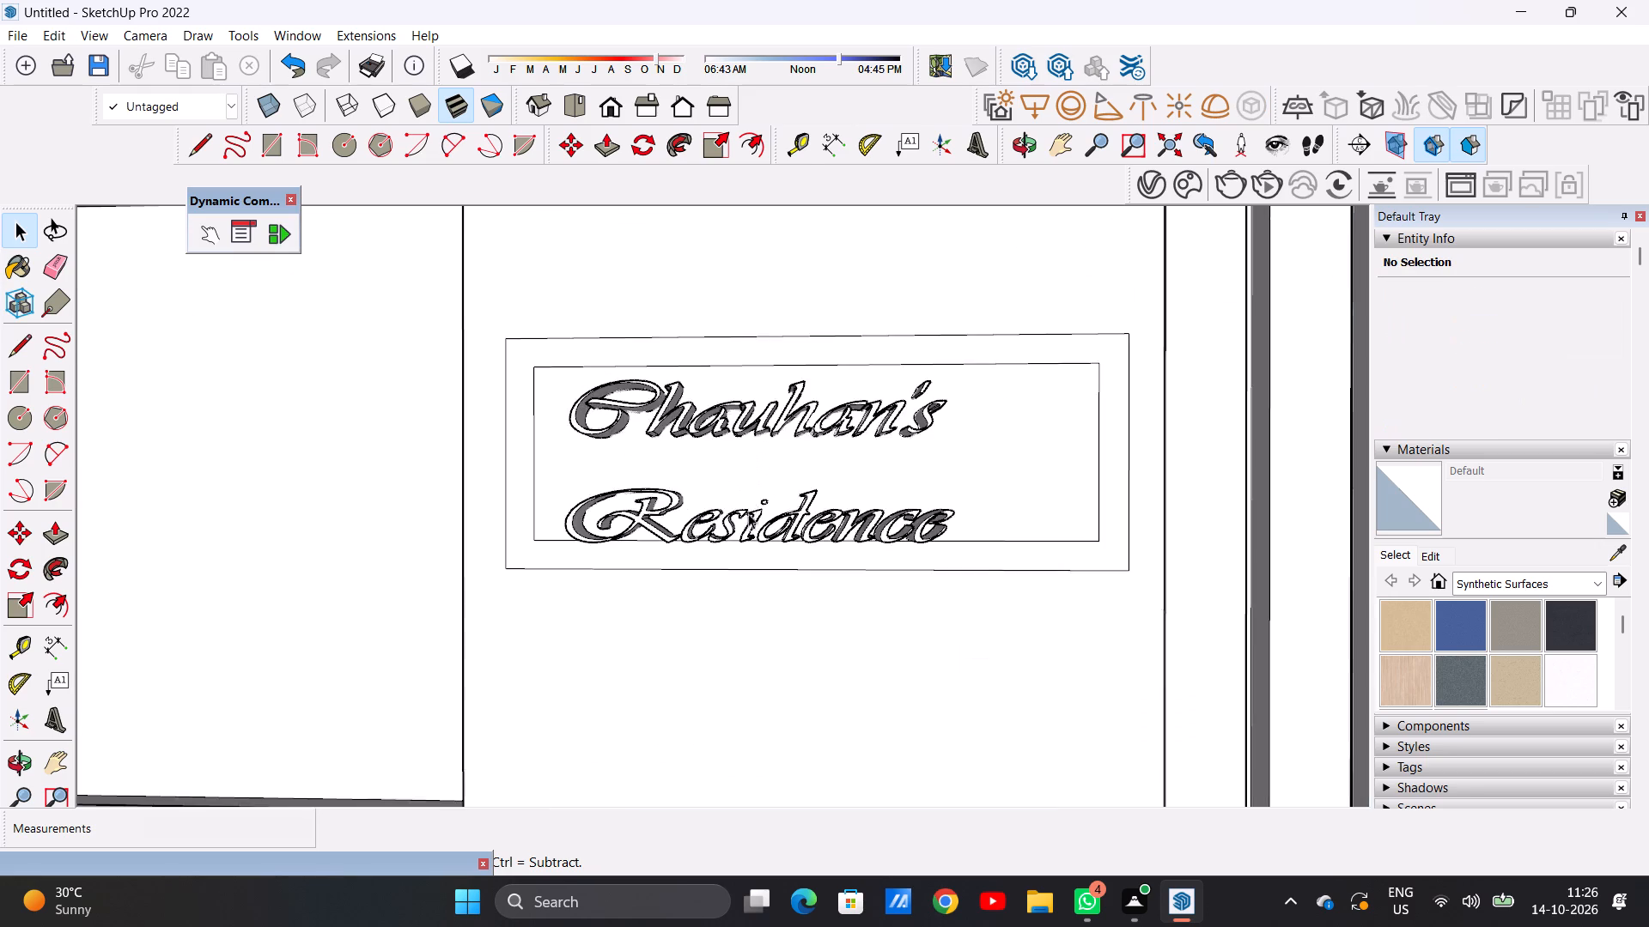
pyautogui.scroll(6, 748, 513)
pyautogui.scroll(-13, 740, 536)
pyautogui.moveTo(850, 525); pyautogui.dragTo(581, 489, button='middle')
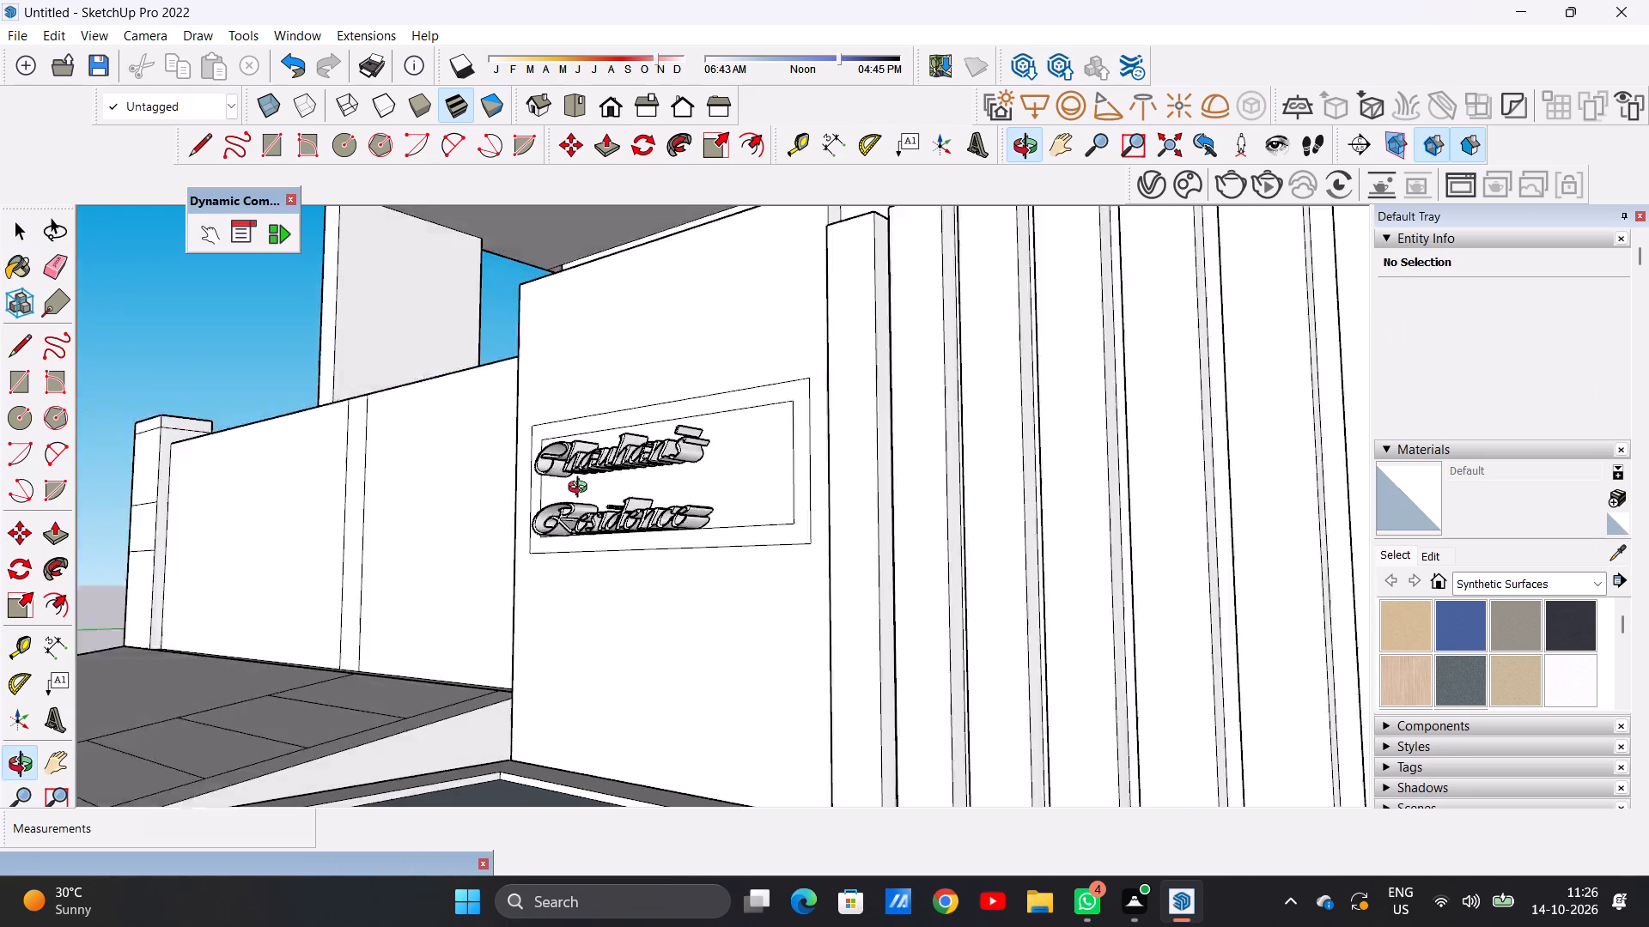
pyautogui.moveTo(581, 489); pyautogui.dragTo(842, 688, button='middle')
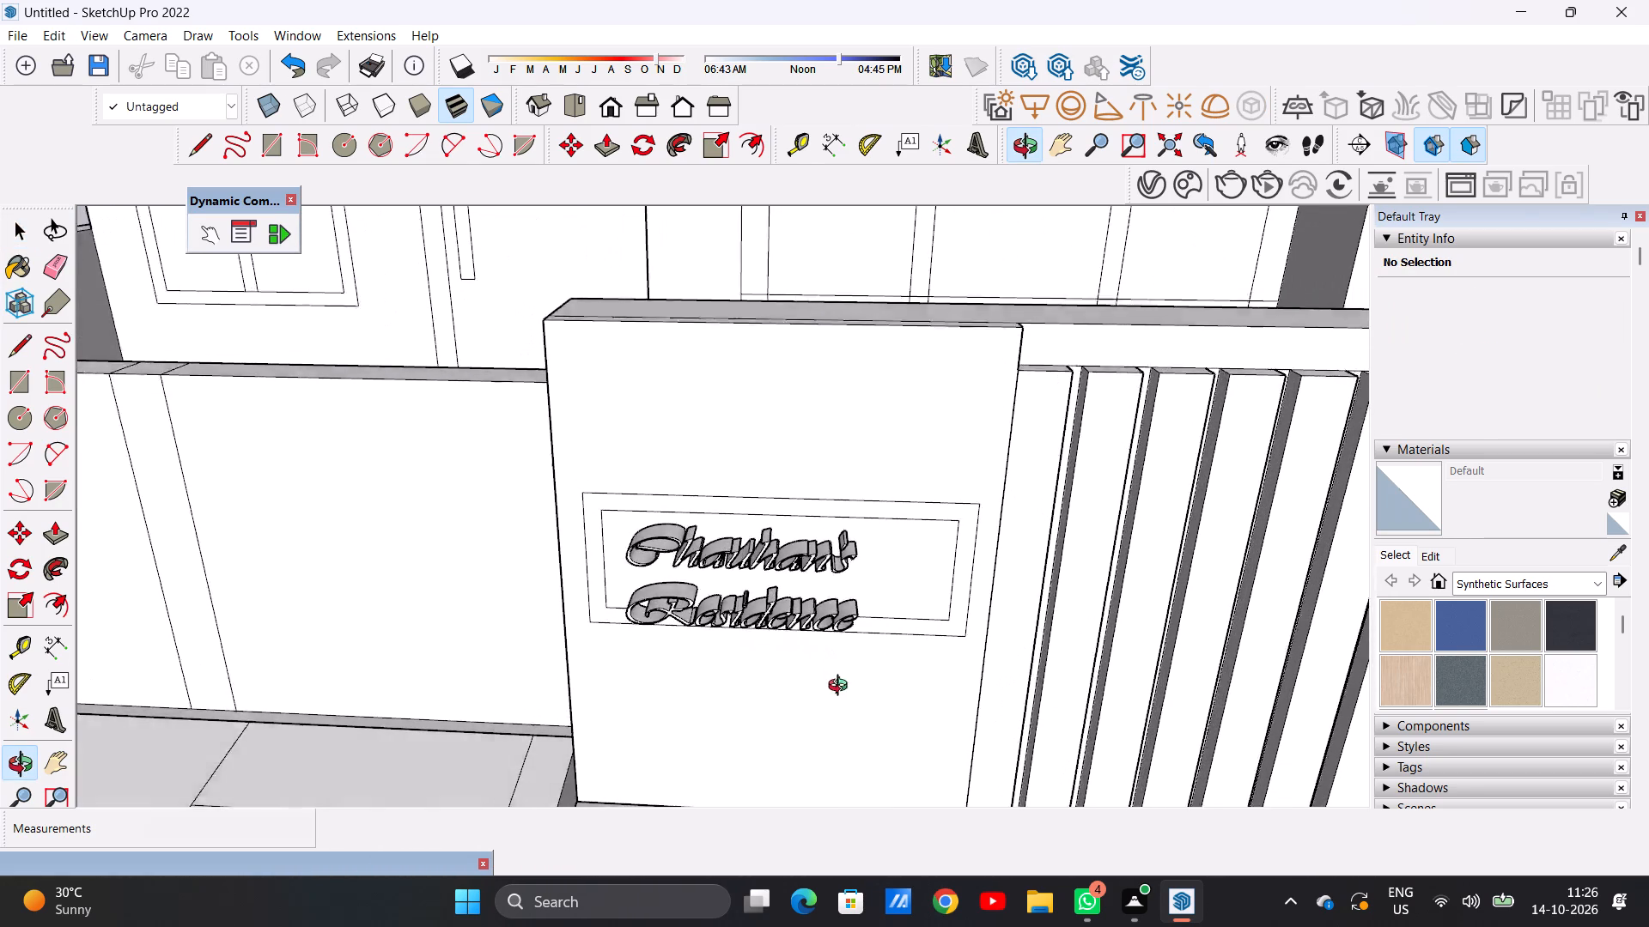
pyautogui.moveTo(842, 688); pyautogui.dragTo(845, 466, button='middle')
pyautogui.moveTo(752, 481); pyautogui.dragTo(764, 548, button='middle')
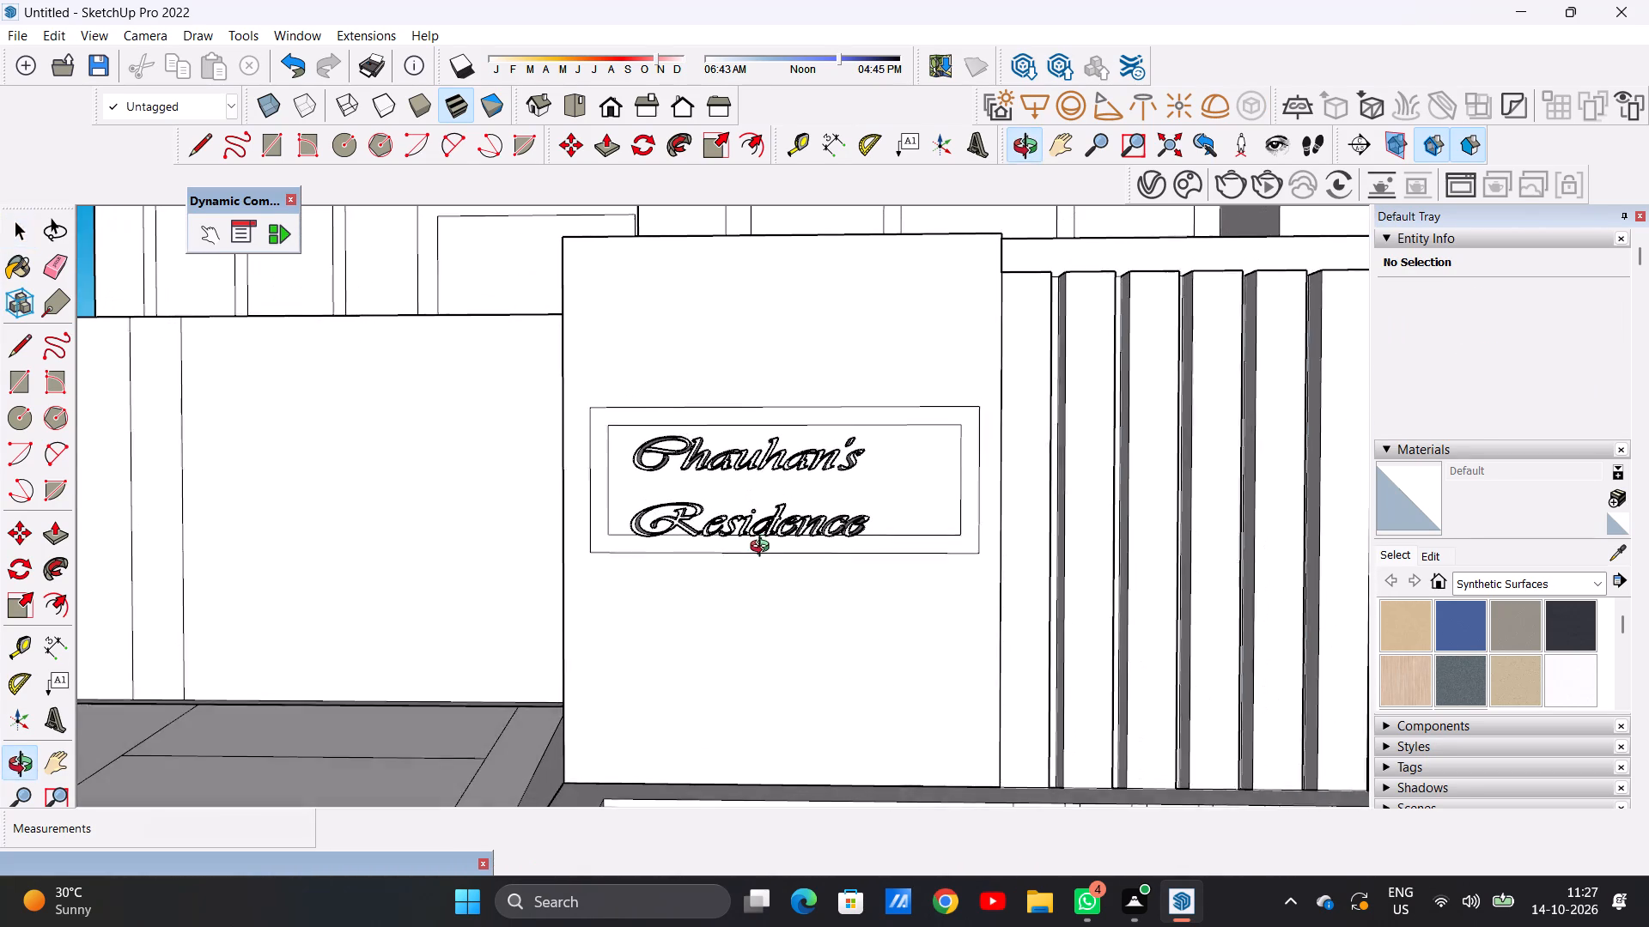
pyautogui.moveTo(764, 548); pyautogui.dragTo(764, 549, button='middle')
pyautogui.scroll(7, 751, 529)
pyautogui.scroll(-10, 742, 506)
pyautogui.scroll(8, 791, 475)
pyautogui.scroll(-1, 797, 530)
pyautogui.scroll(2, 797, 530)
# Scale the "Chauhan's Residence" 3D text up slightly in height and depth together.
pyautogui.click(789, 514)
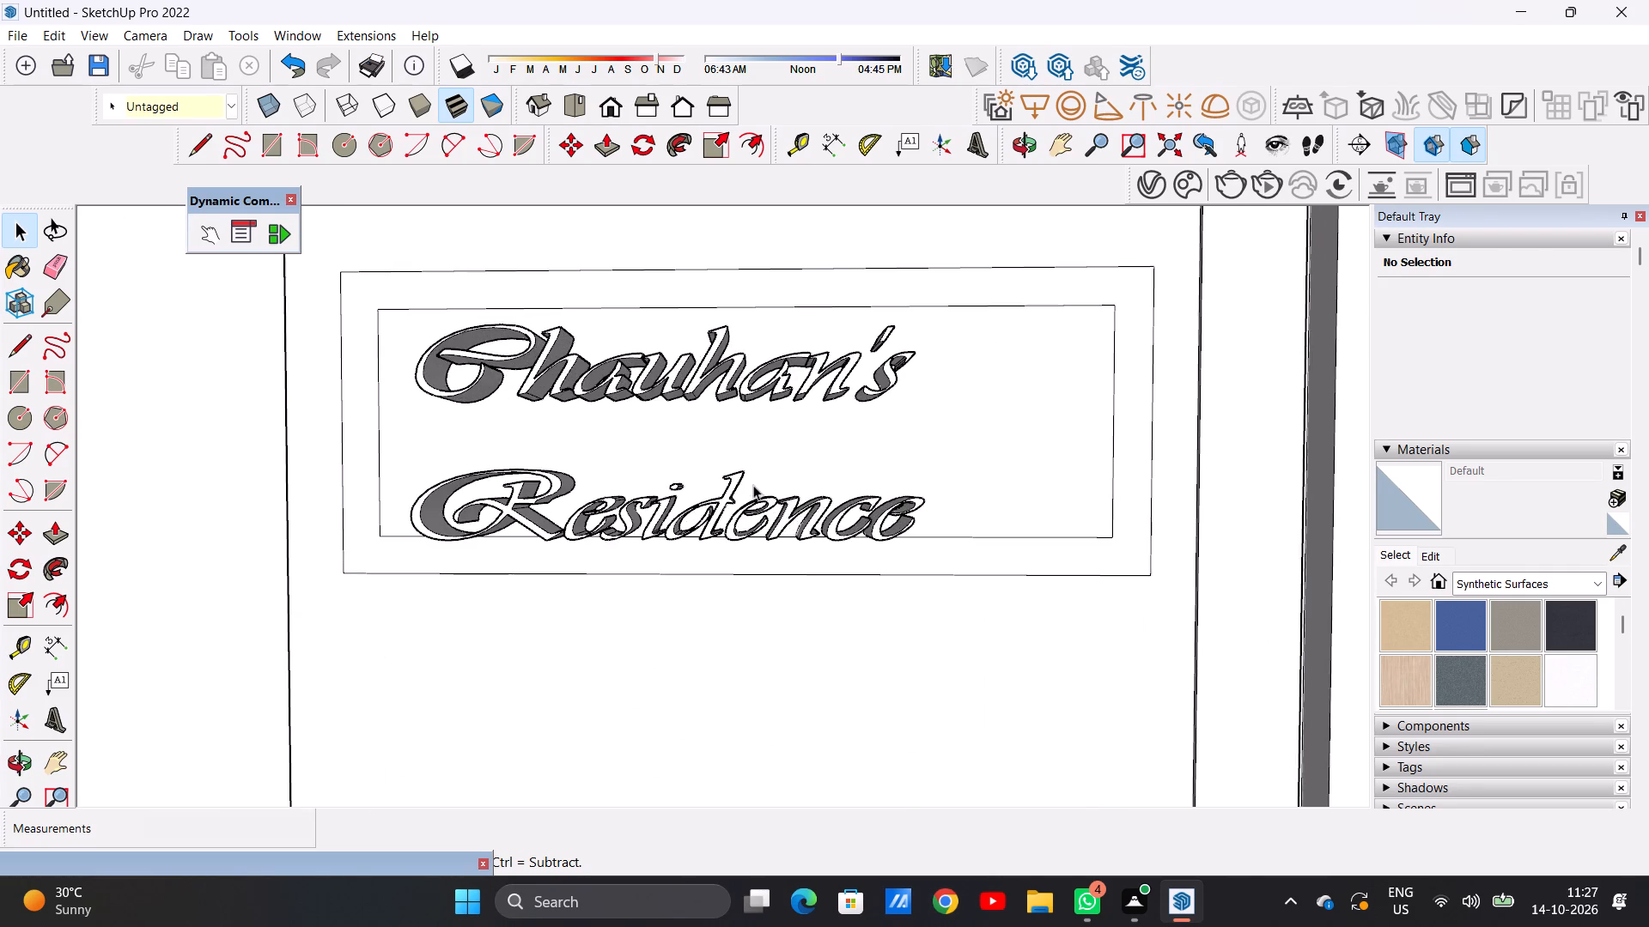
pyautogui.scroll(-6, 750, 480)
pyautogui.moveTo(741, 409); pyautogui.dragTo(656, 609, button='middle')
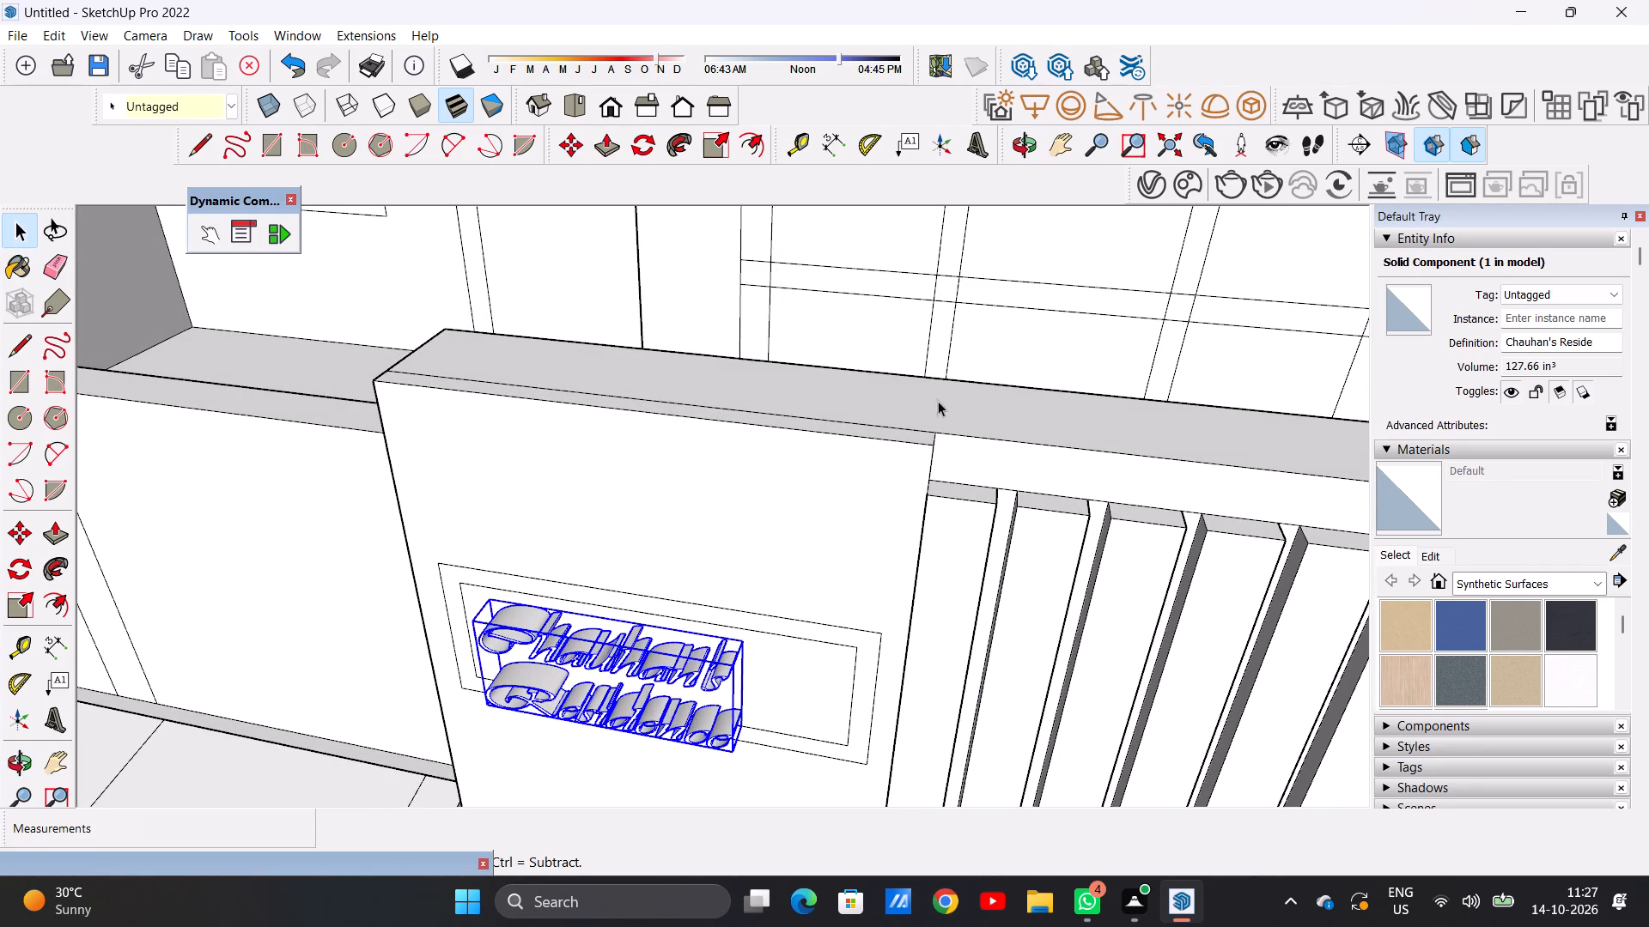
pyautogui.click(708, 148)
pyautogui.scroll(11, 593, 608)
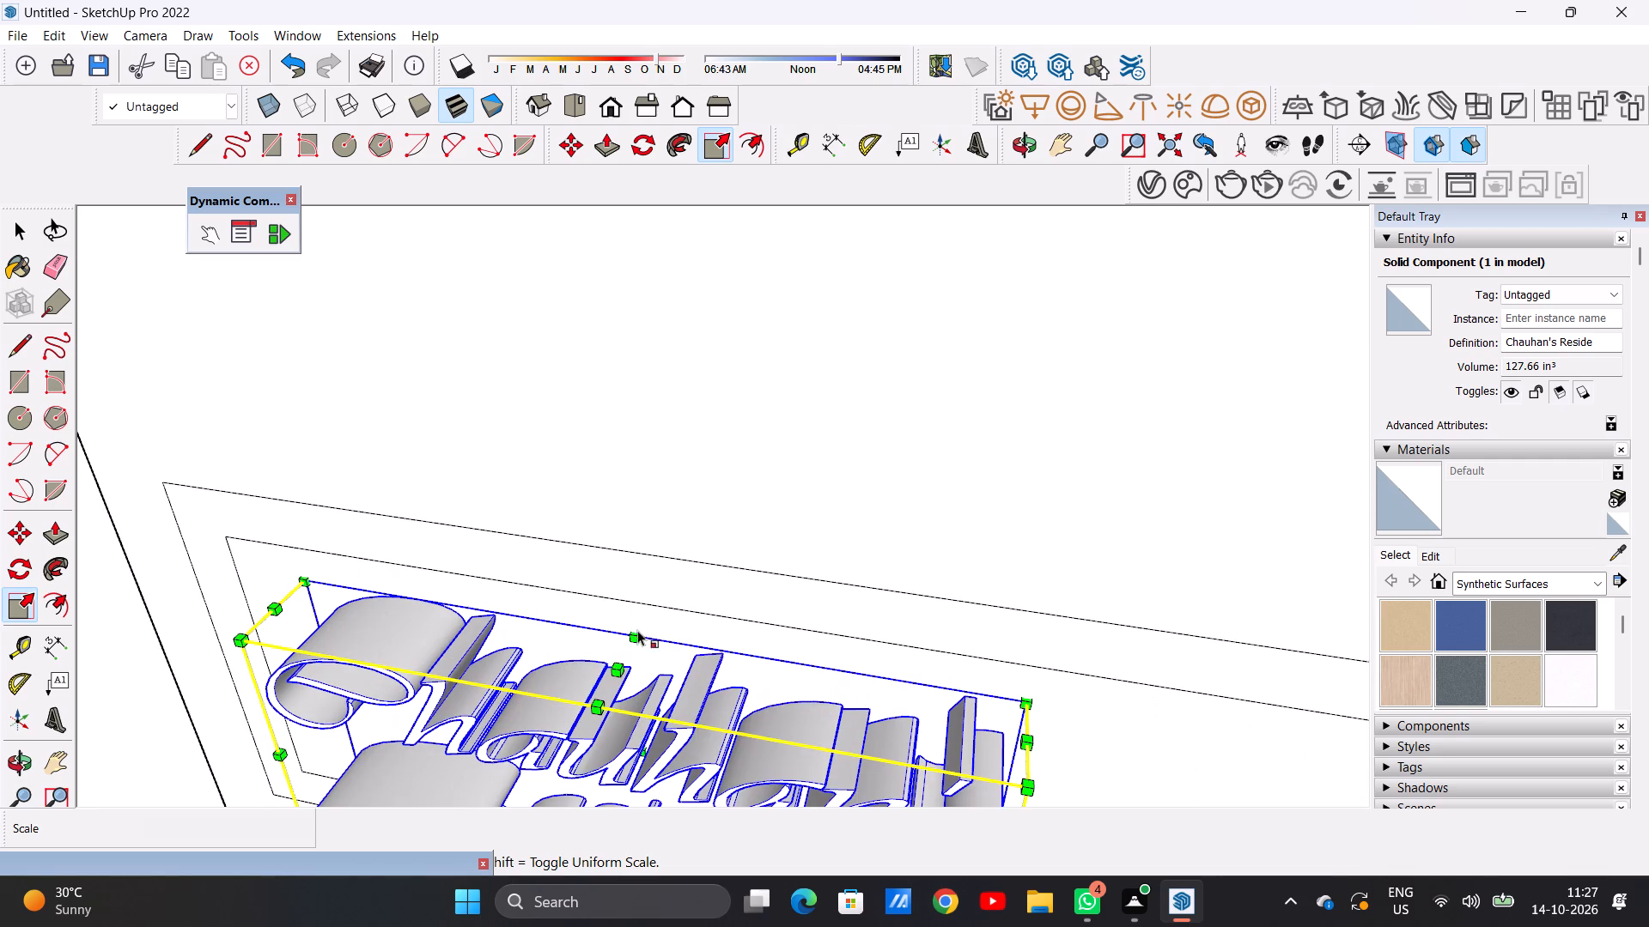
pyautogui.click(635, 637)
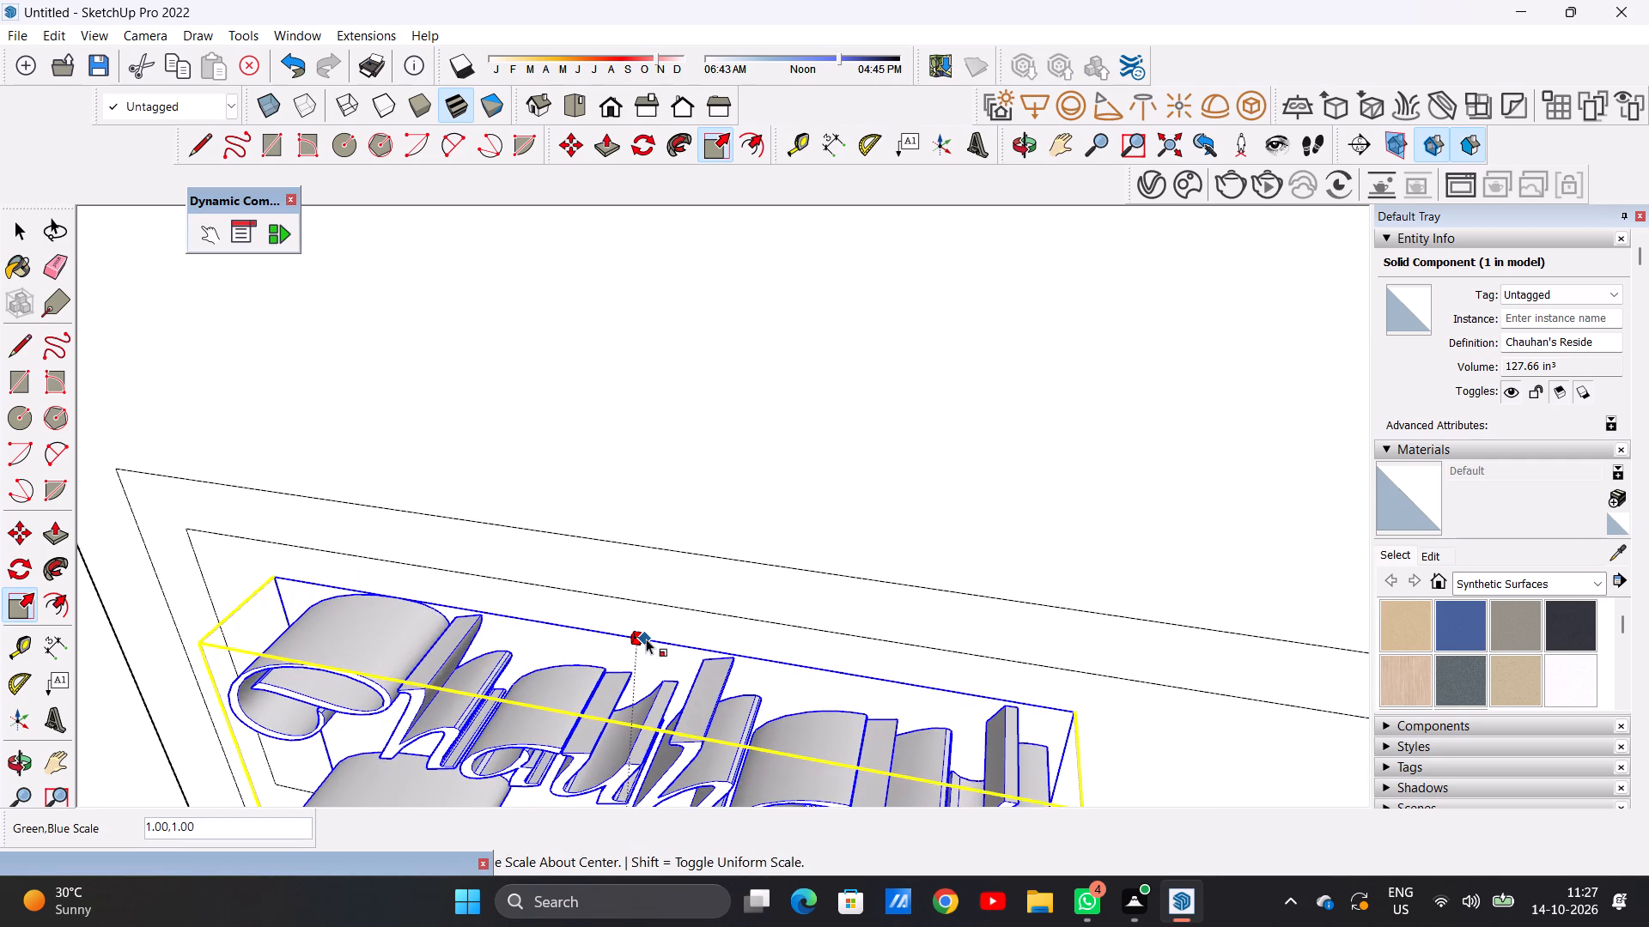
pyautogui.click(649, 615)
pyautogui.scroll(-4, 677, 597)
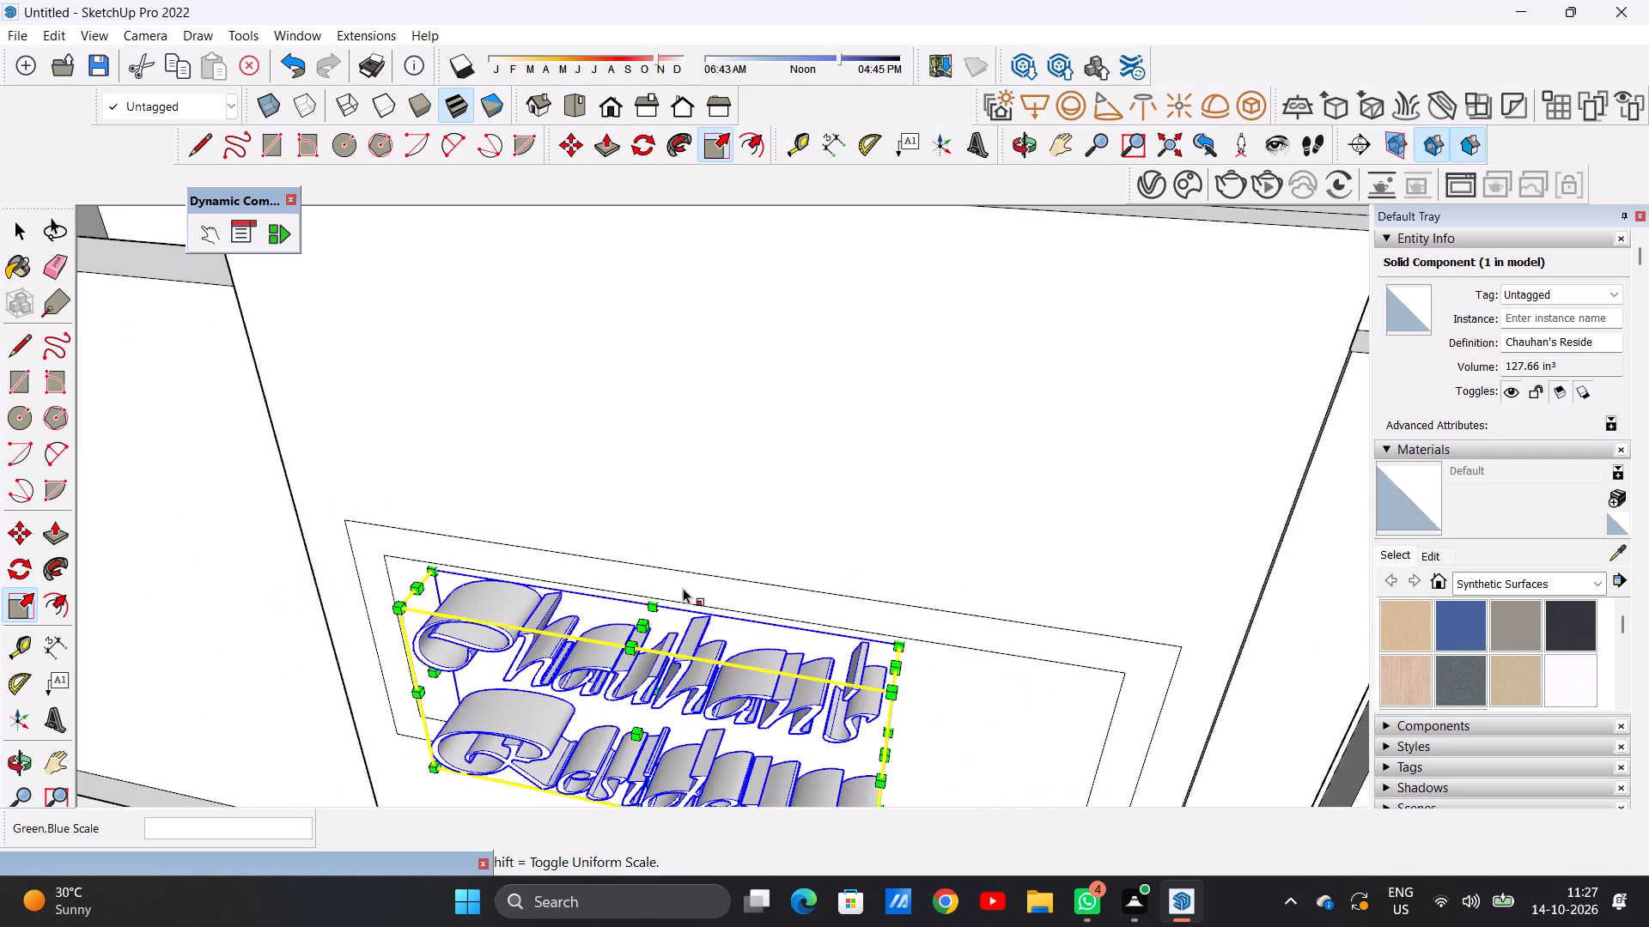
pyautogui.scroll(-7, 683, 588)
pyautogui.scroll(11, 653, 628)
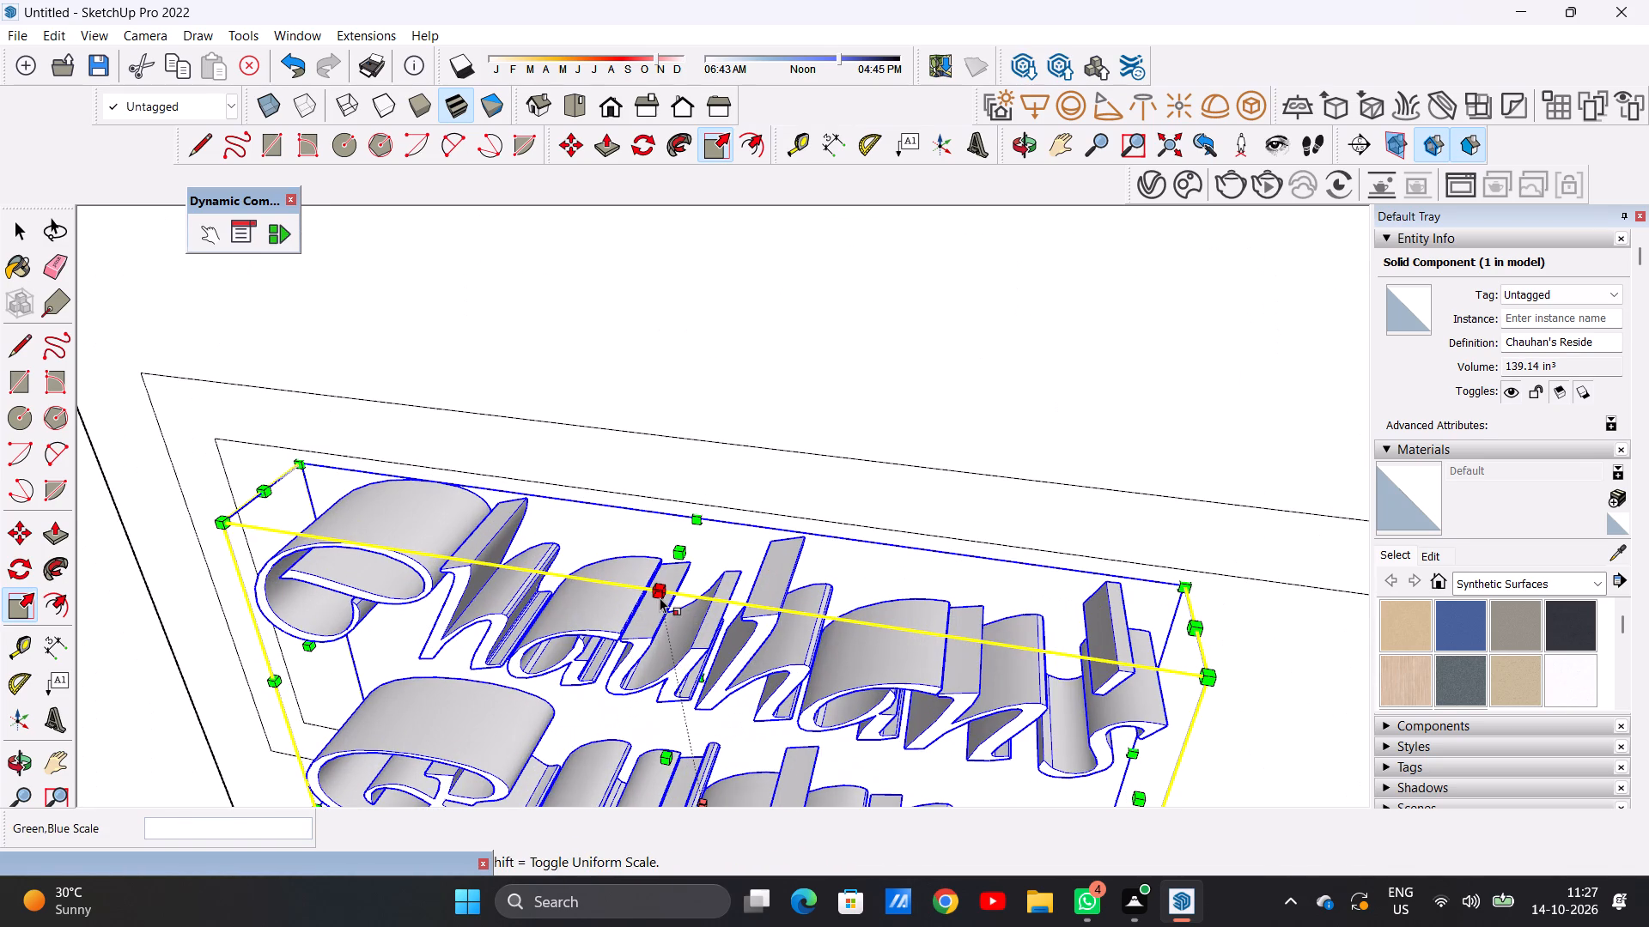
# Scale the 3D text's depth down to about 0.20, keeping its height factor at 1.00, and deselect it.
pyautogui.click(660, 596)
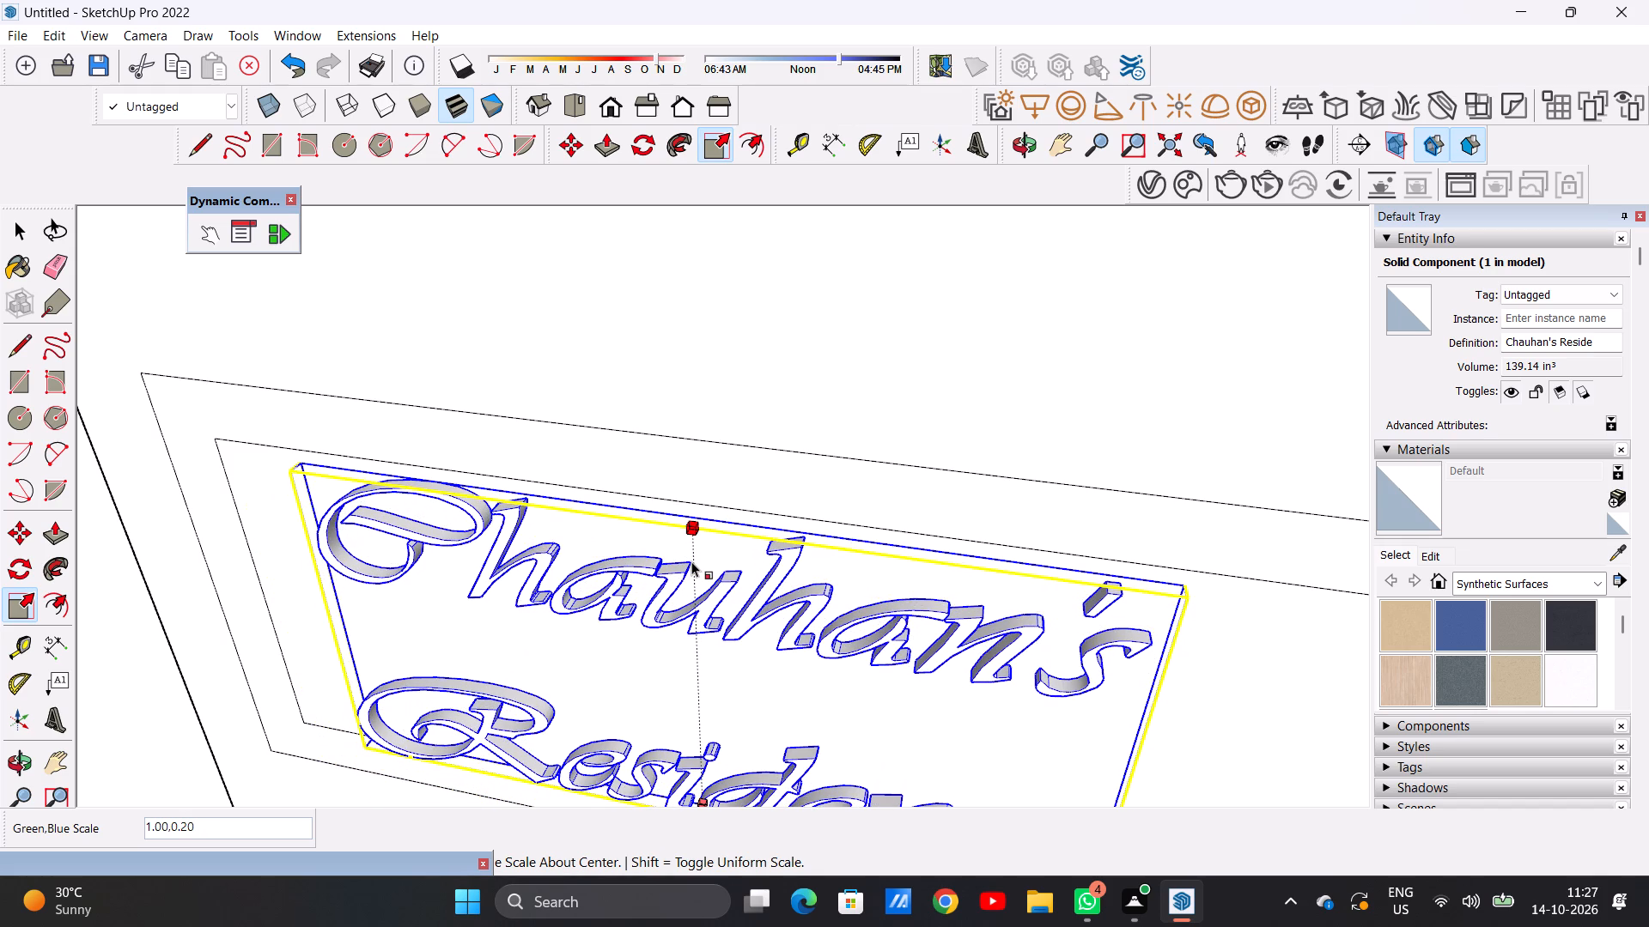
pyautogui.click(691, 561)
pyautogui.press('space')
pyautogui.scroll(-12, 715, 512)
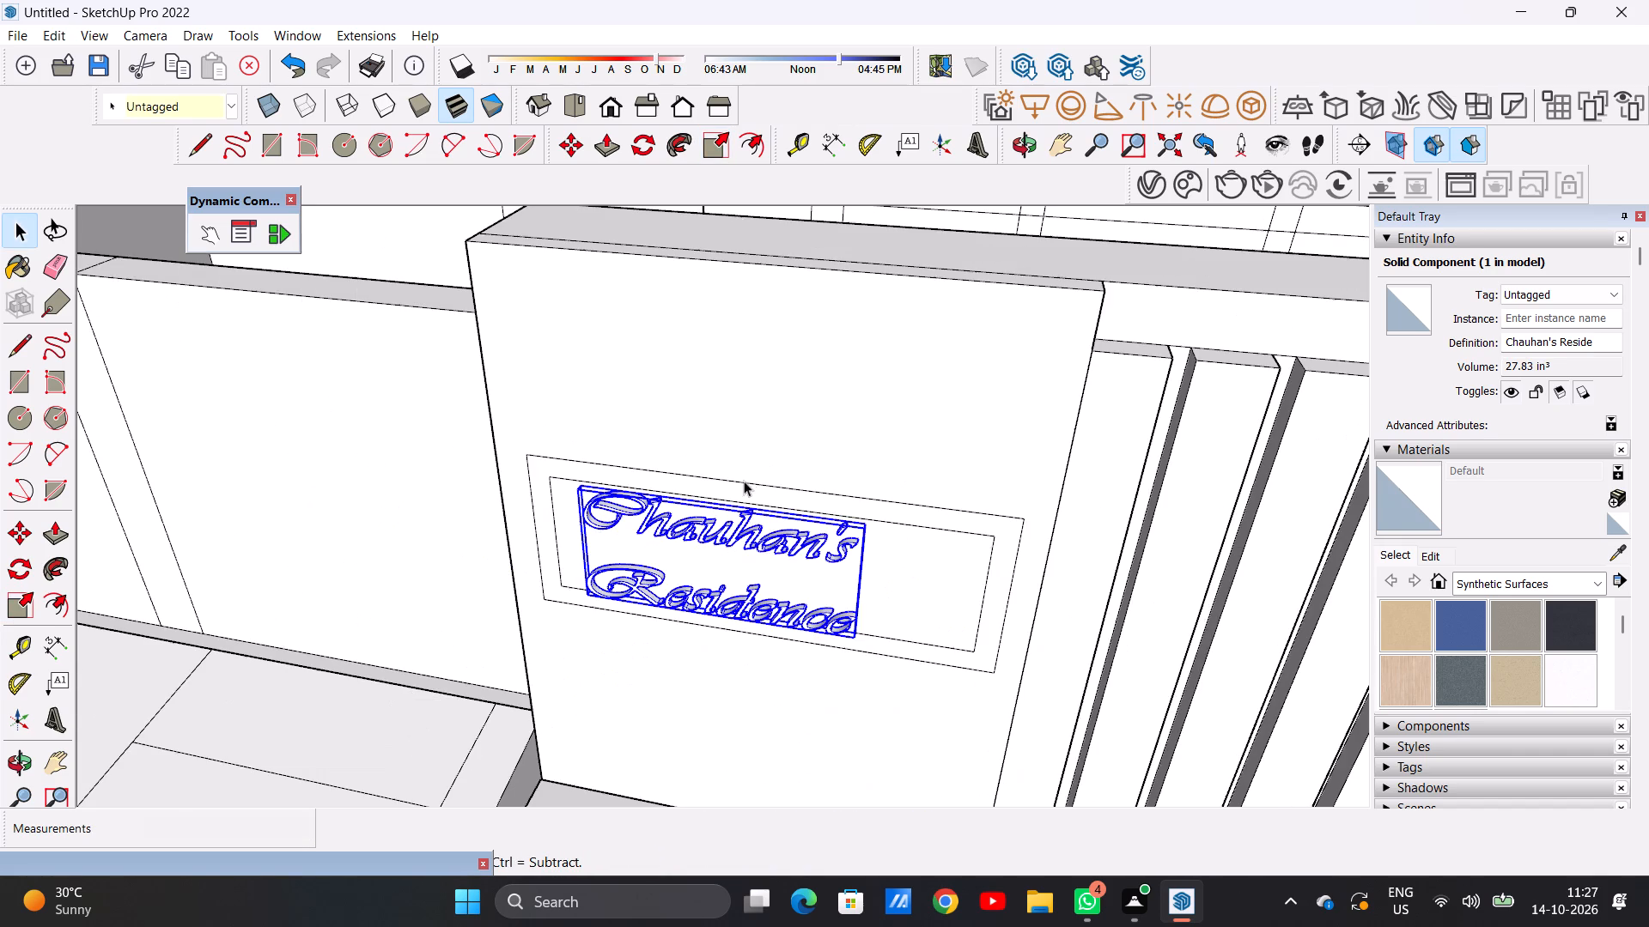
pyautogui.scroll(-1, 744, 481)
pyautogui.scroll(-15, 814, 433)
pyautogui.click(1250, 426)
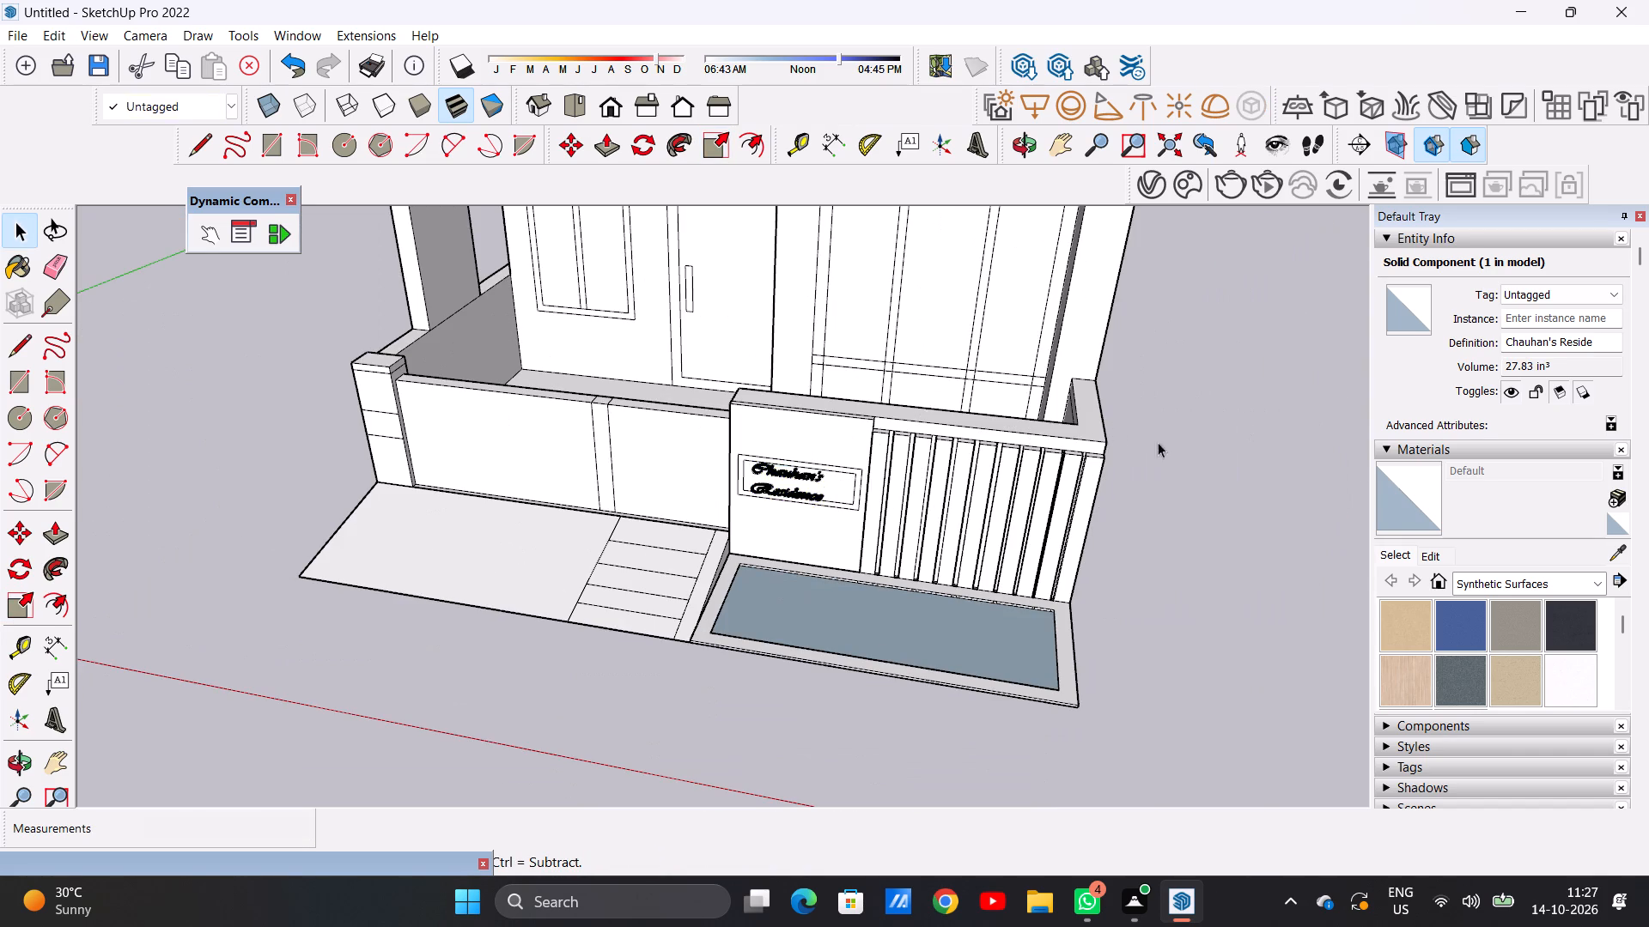
# Examine the 3D text on the boundary wall from the front and both sides, and against the whole front elevation.
pyautogui.scroll(5, 739, 501)
pyautogui.scroll(1, 808, 511)
pyautogui.moveTo(811, 511); pyautogui.dragTo(892, 366, button='middle')
pyautogui.scroll(6, 864, 394)
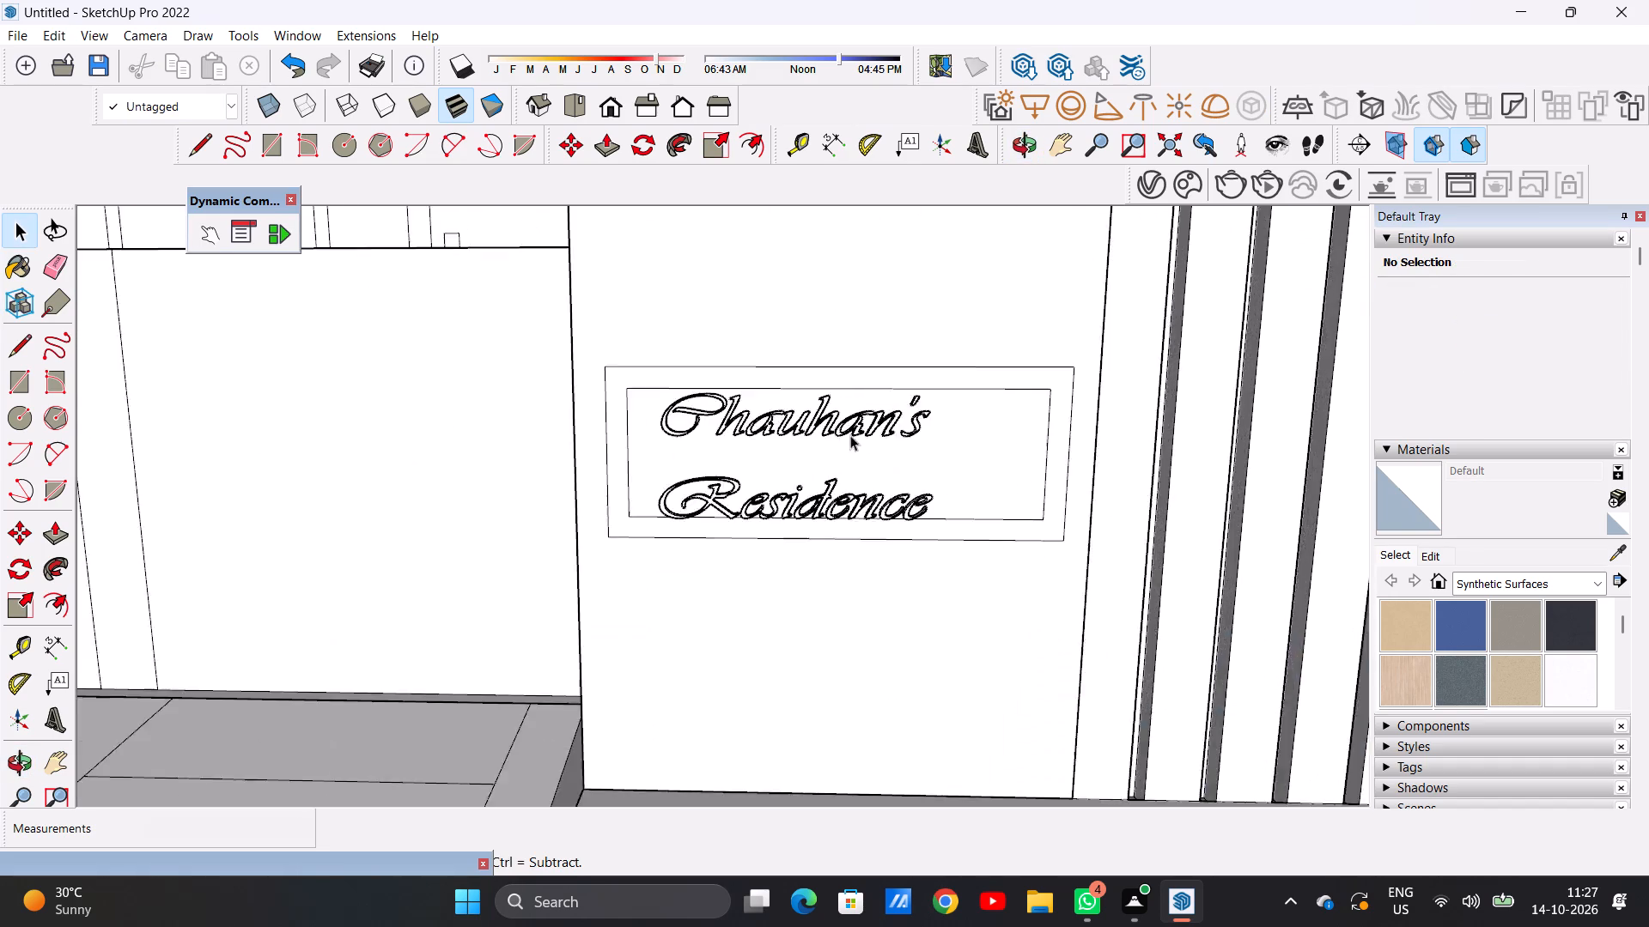
pyautogui.scroll(7, 850, 435)
pyautogui.scroll(-12, 748, 470)
pyautogui.moveTo(835, 473); pyautogui.dragTo(656, 502, button='middle')
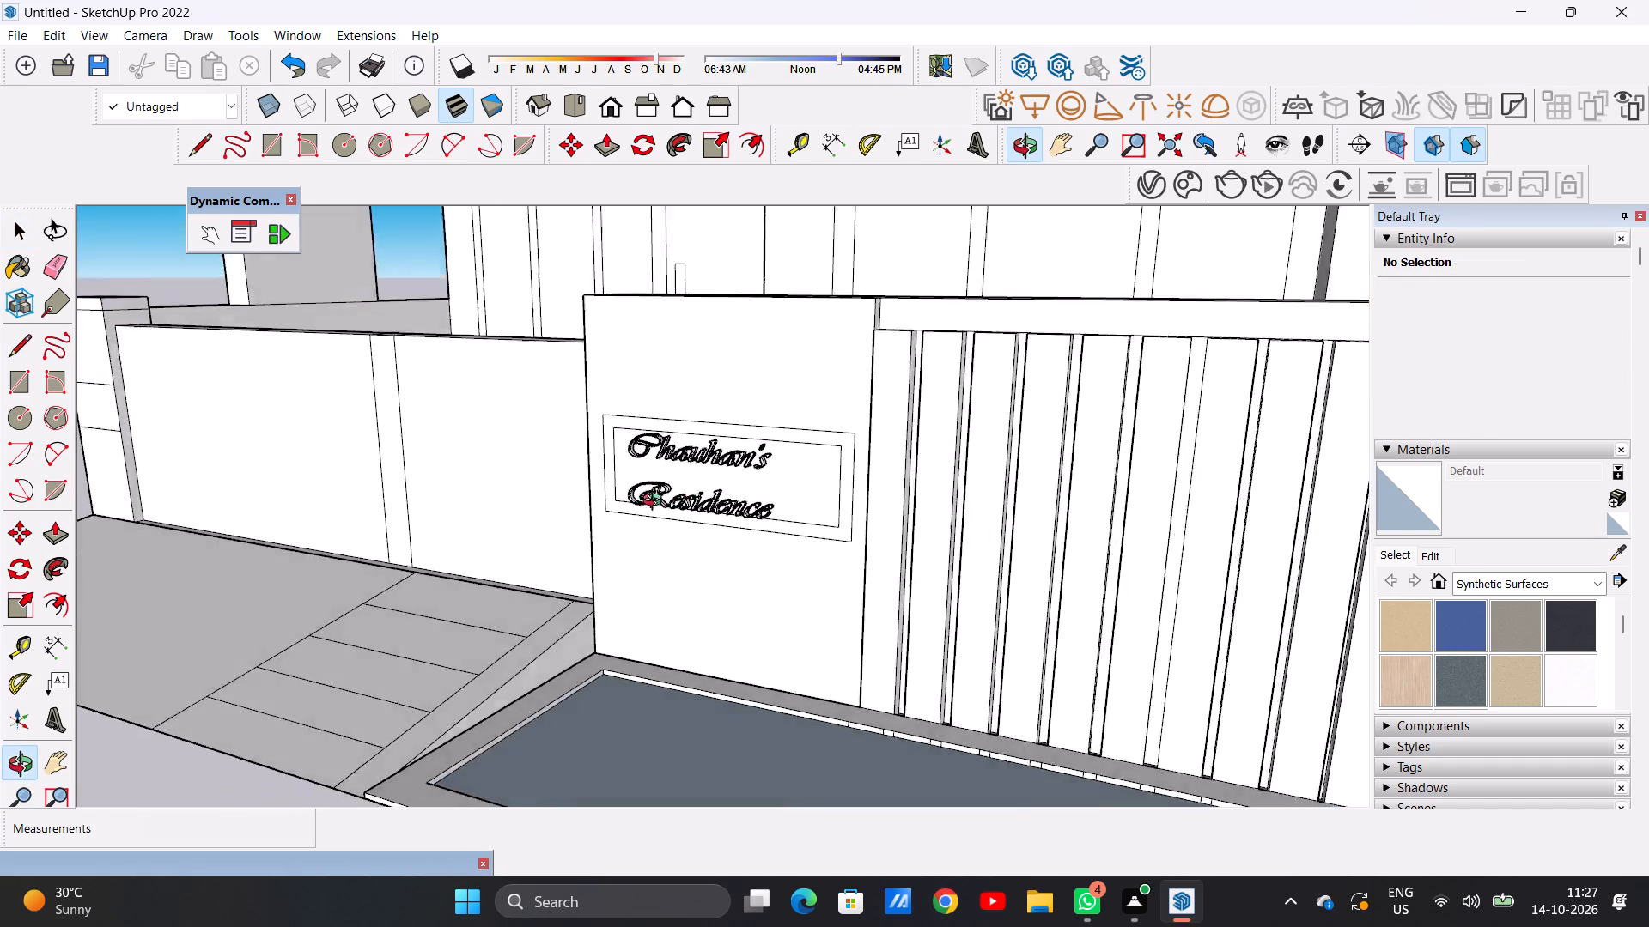
pyautogui.moveTo(656, 502); pyautogui.dragTo(911, 495, button='middle')
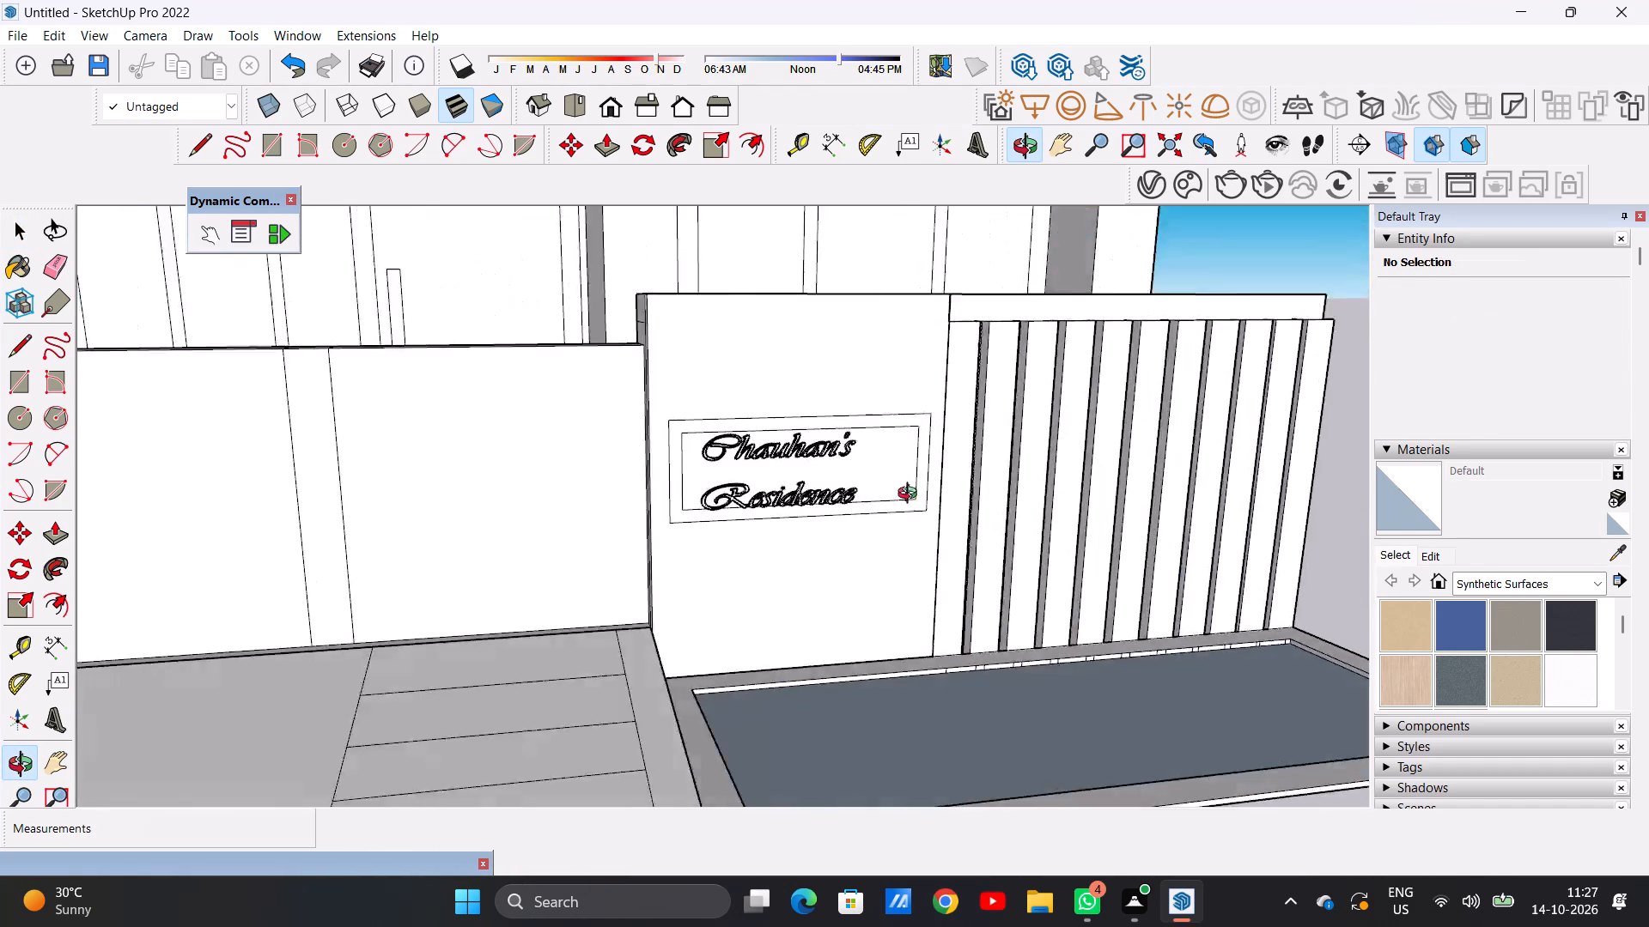
pyautogui.moveTo(911, 495); pyautogui.dragTo(822, 494, button='middle')
pyautogui.scroll(-11, 836, 533)
pyautogui.moveTo(825, 558); pyautogui.dragTo(813, 506, button='middle')
pyautogui.scroll(3, 794, 493)
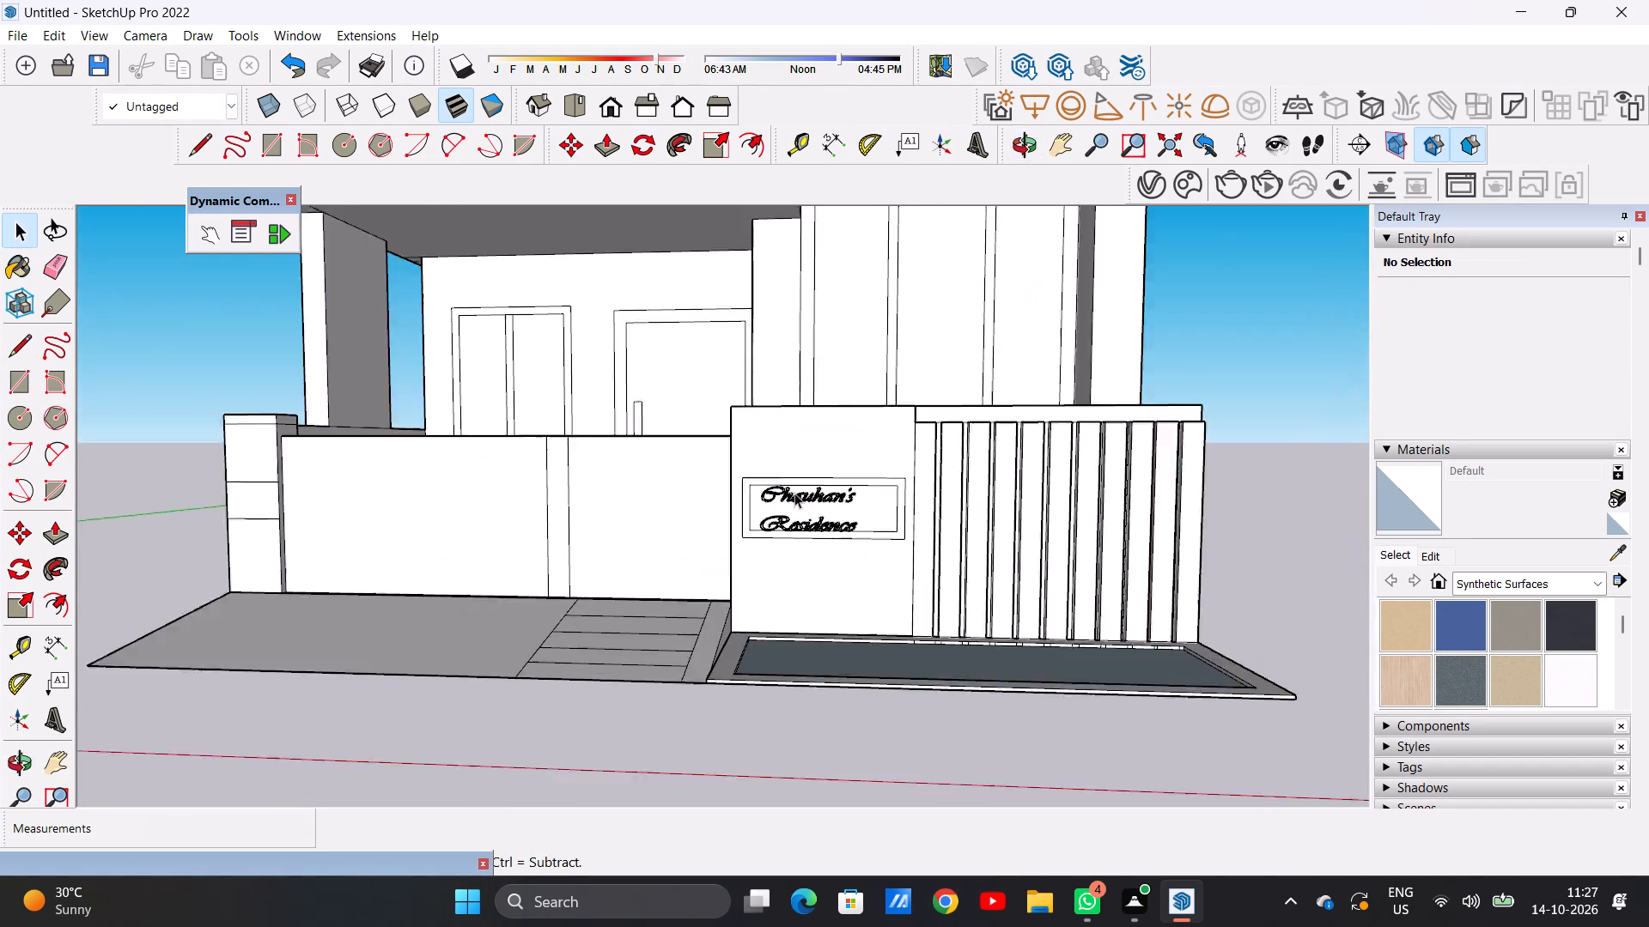
pyautogui.scroll(14, 794, 493)
pyautogui.scroll(-17, 781, 581)
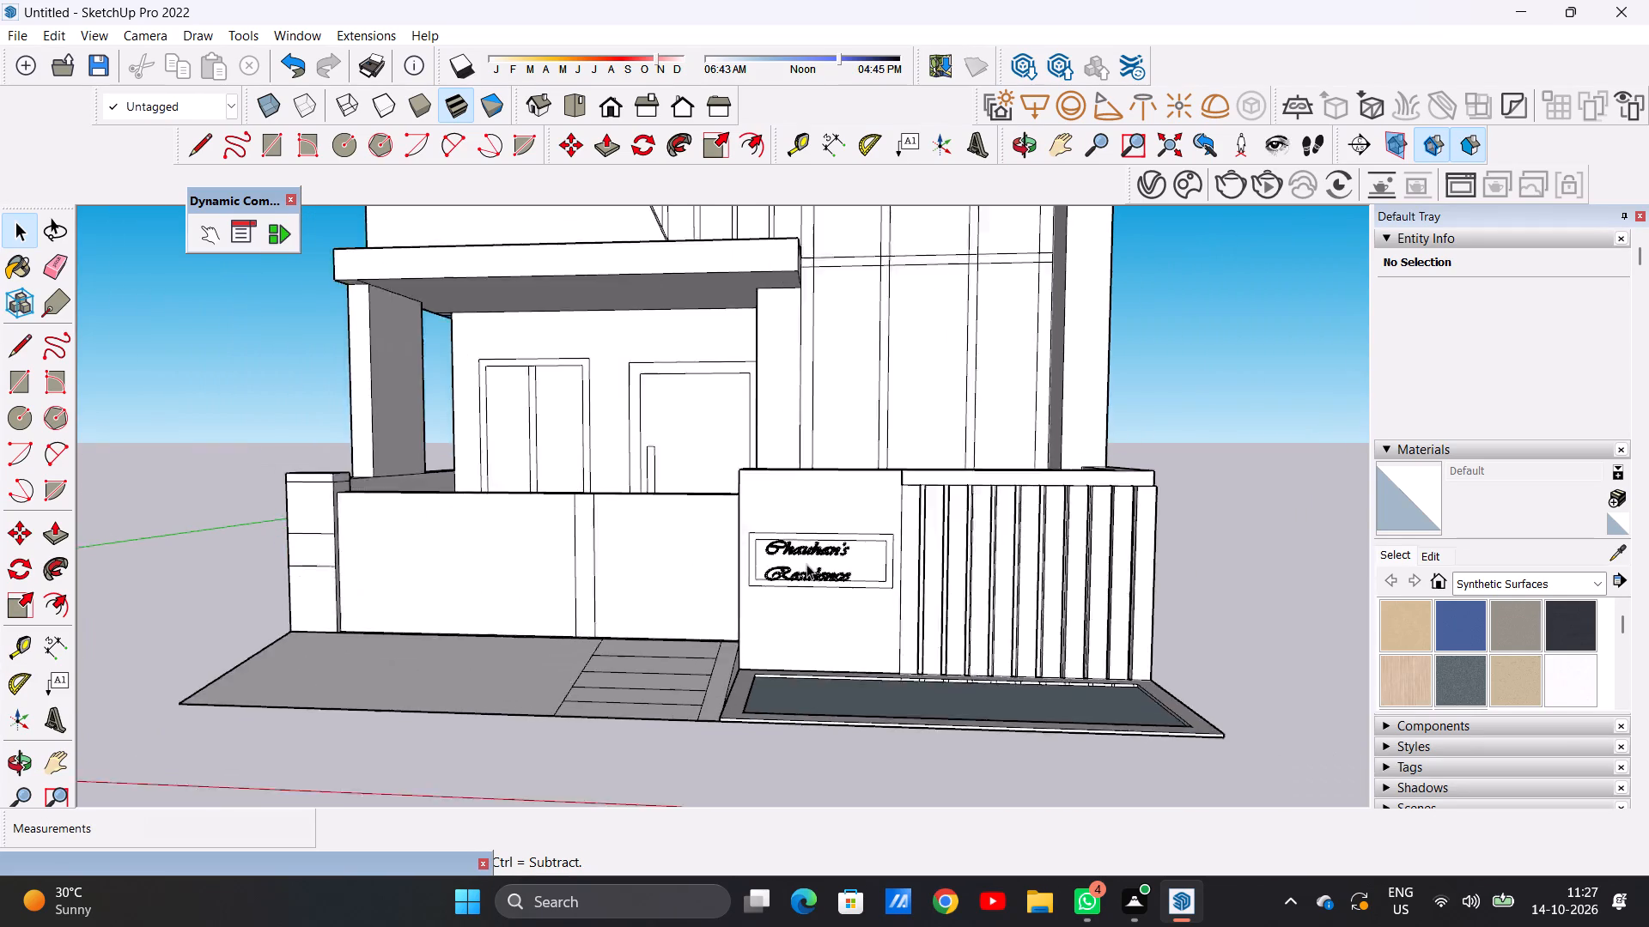
pyautogui.scroll(-10, 806, 564)
pyautogui.scroll(3, 805, 567)
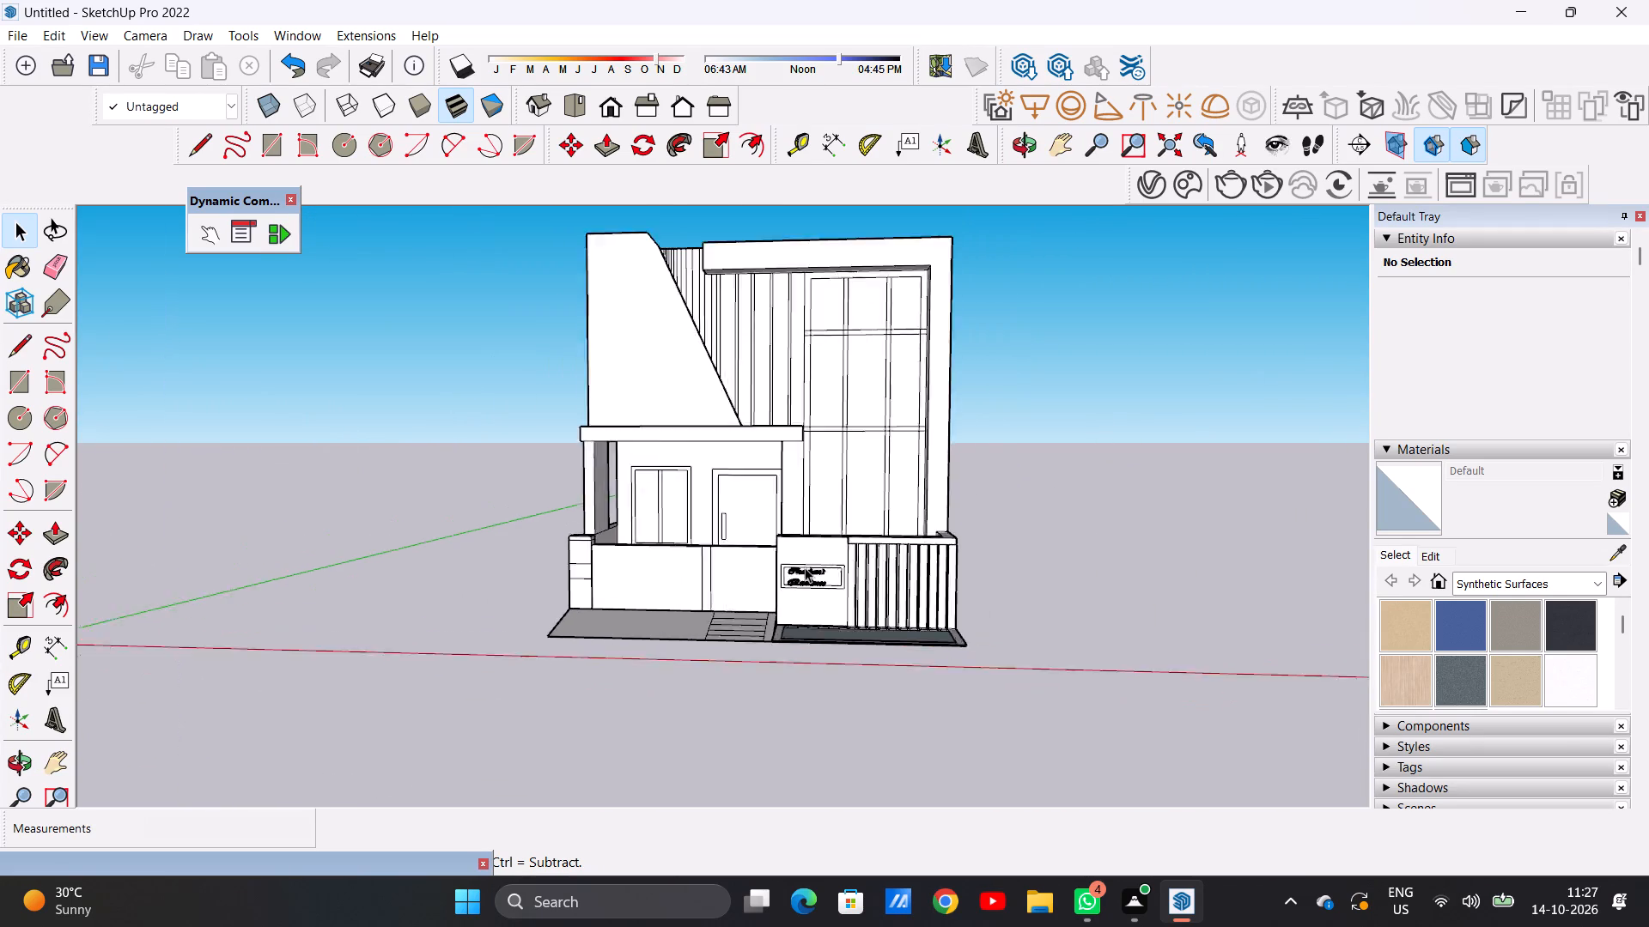
pyautogui.scroll(6, 805, 567)
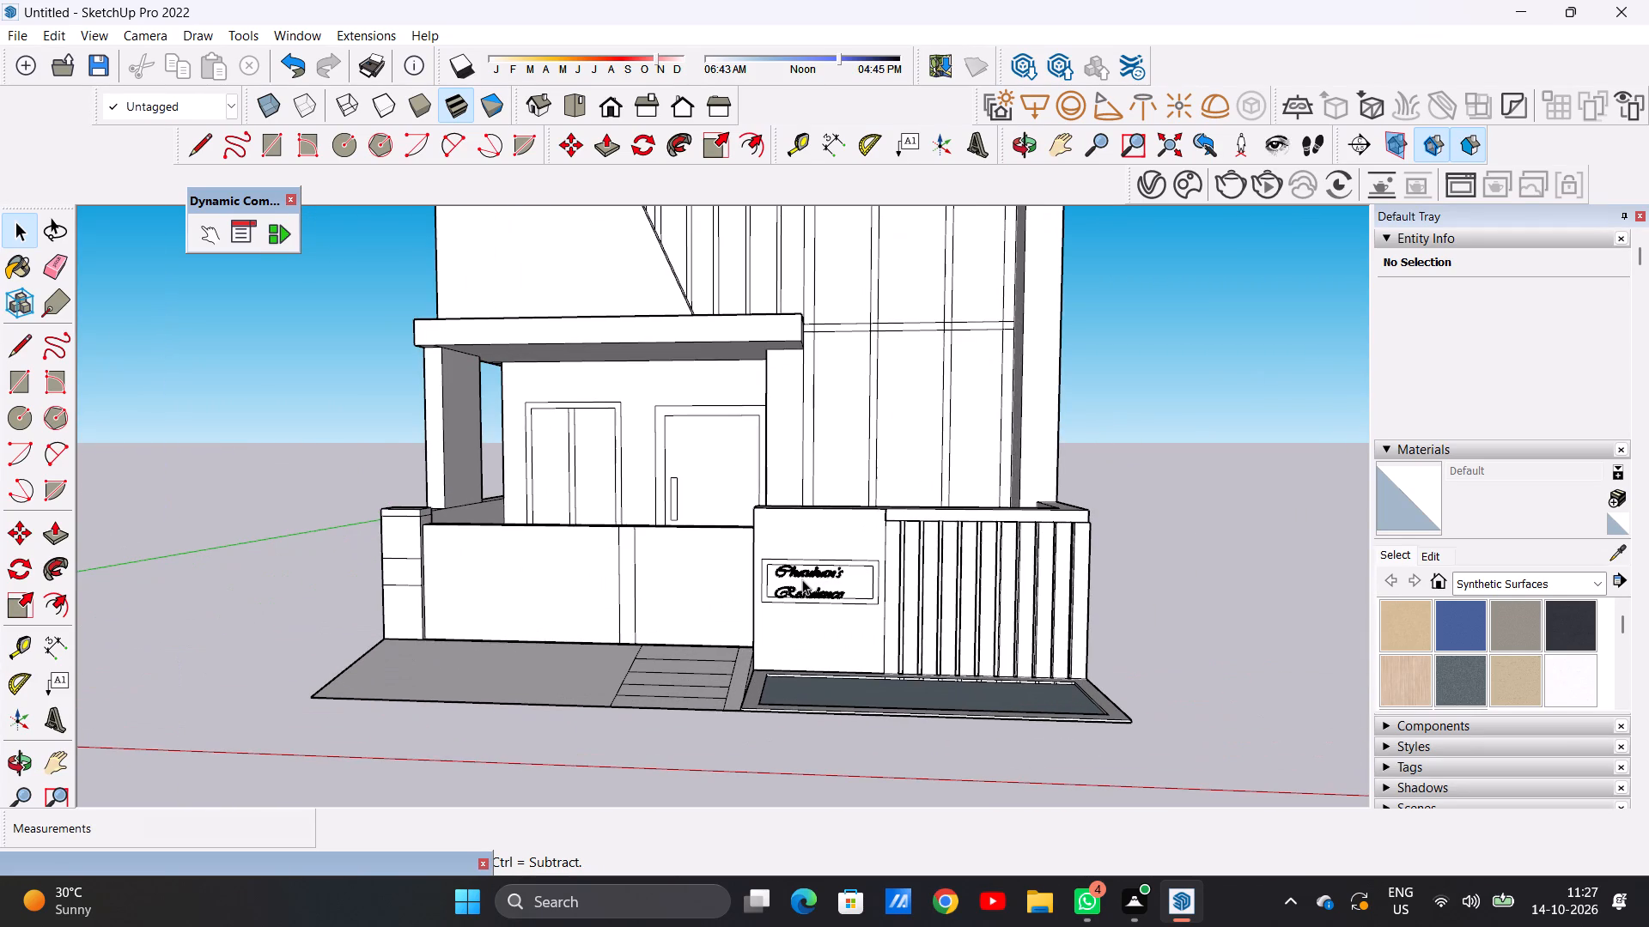
# Examine the lettering's depth and its fit inside the nameplate frame close up, at an angle and from above.
pyautogui.scroll(7, 802, 579)
pyautogui.moveTo(859, 582); pyautogui.dragTo(716, 566, button='middle')
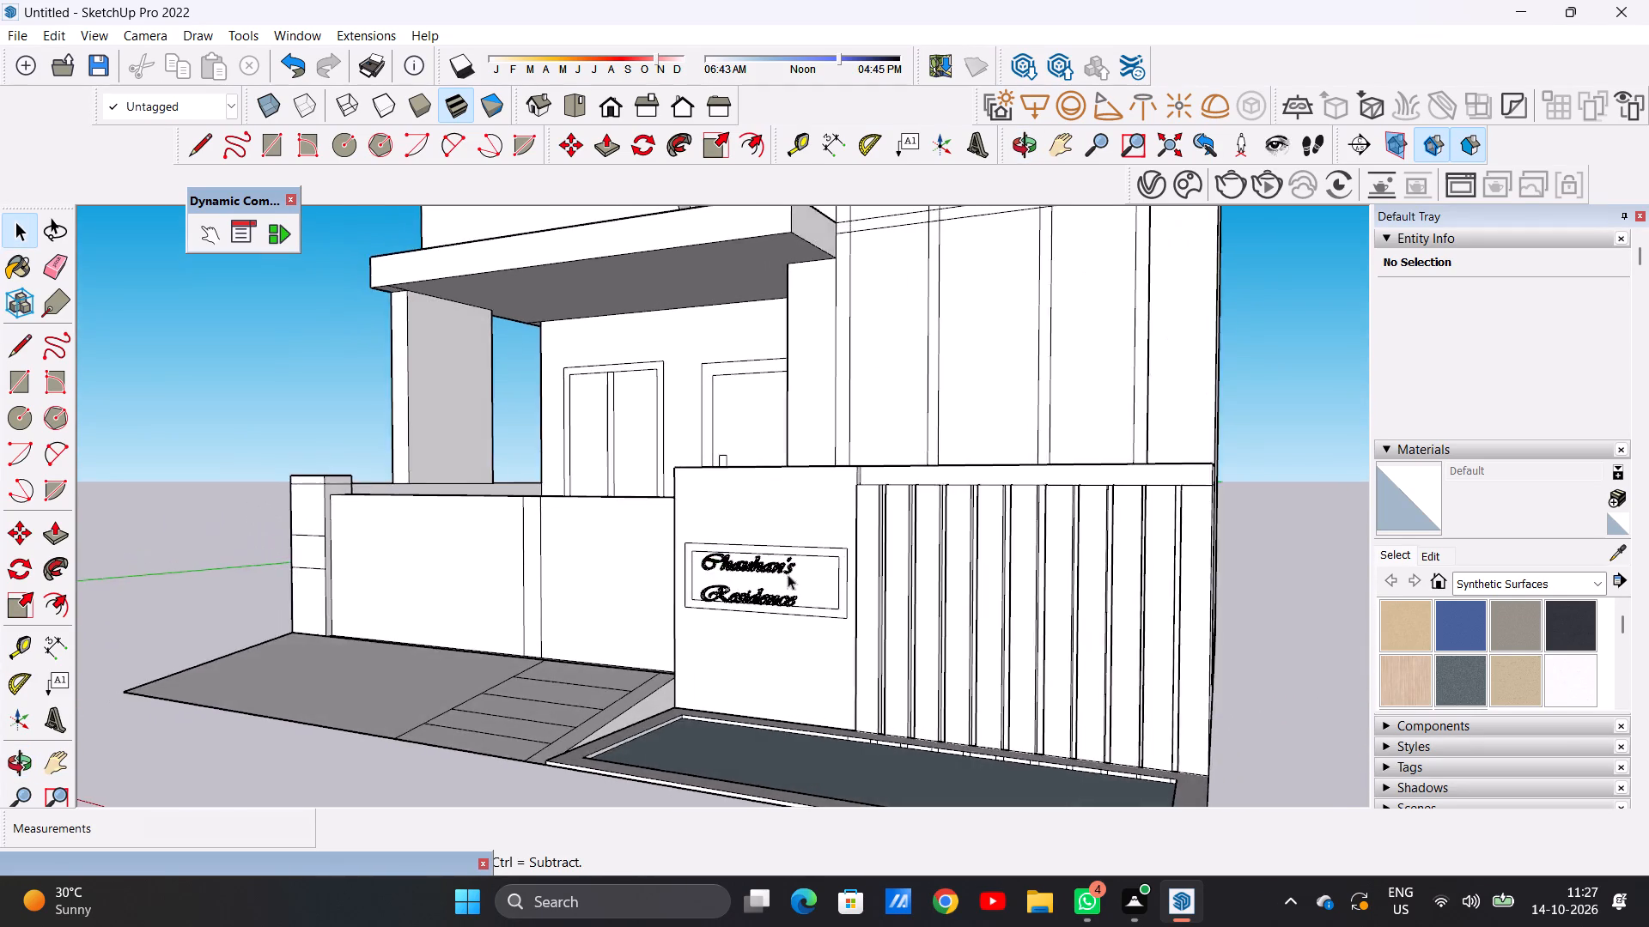
pyautogui.scroll(16, 799, 566)
pyautogui.scroll(-9, 794, 591)
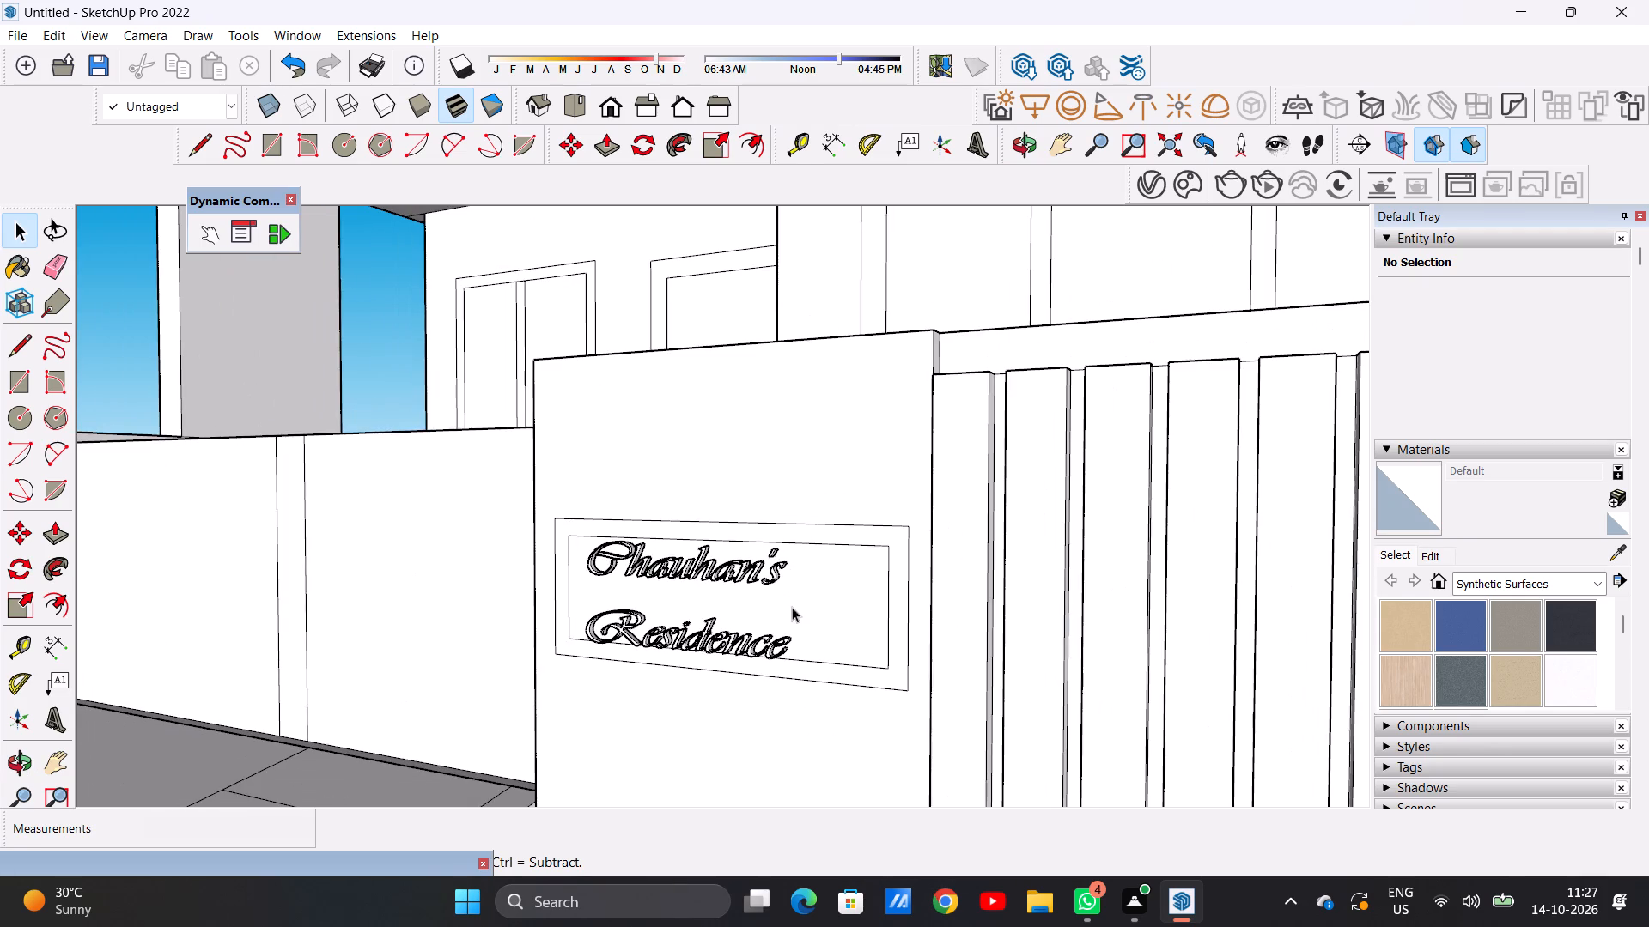
pyautogui.moveTo(842, 619); pyautogui.dragTo(856, 720, button='middle')
pyautogui.scroll(6, 762, 630)
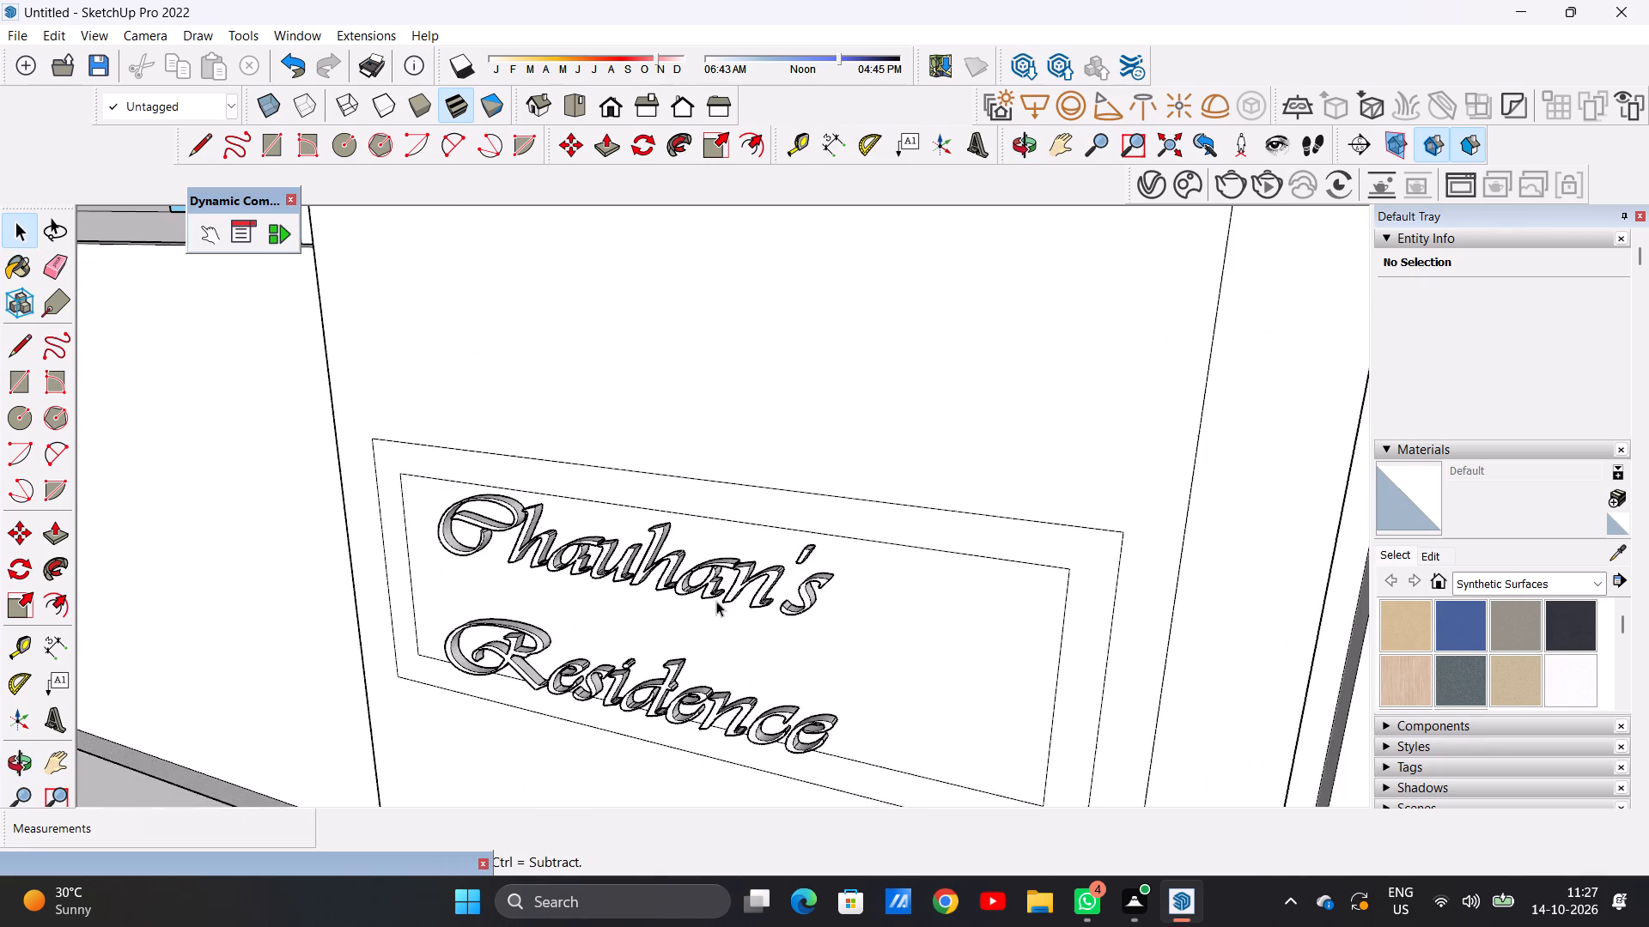
pyautogui.scroll(7, 716, 601)
pyautogui.scroll(-6, 777, 599)
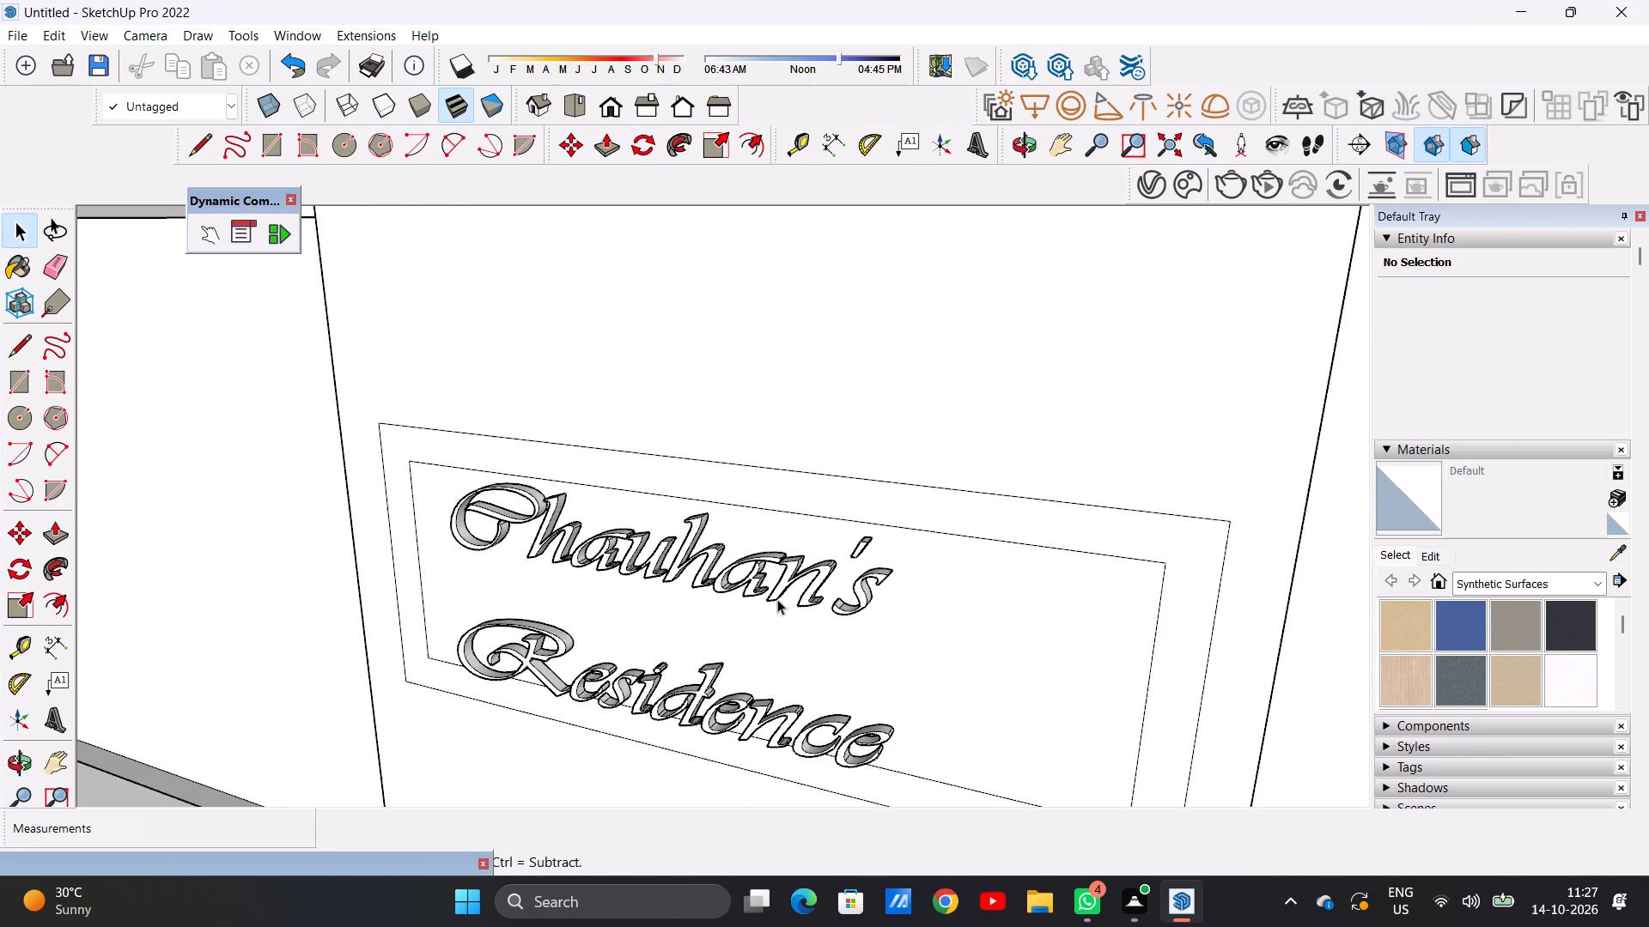
pyautogui.scroll(-1, 777, 599)
pyautogui.scroll(6, 777, 599)
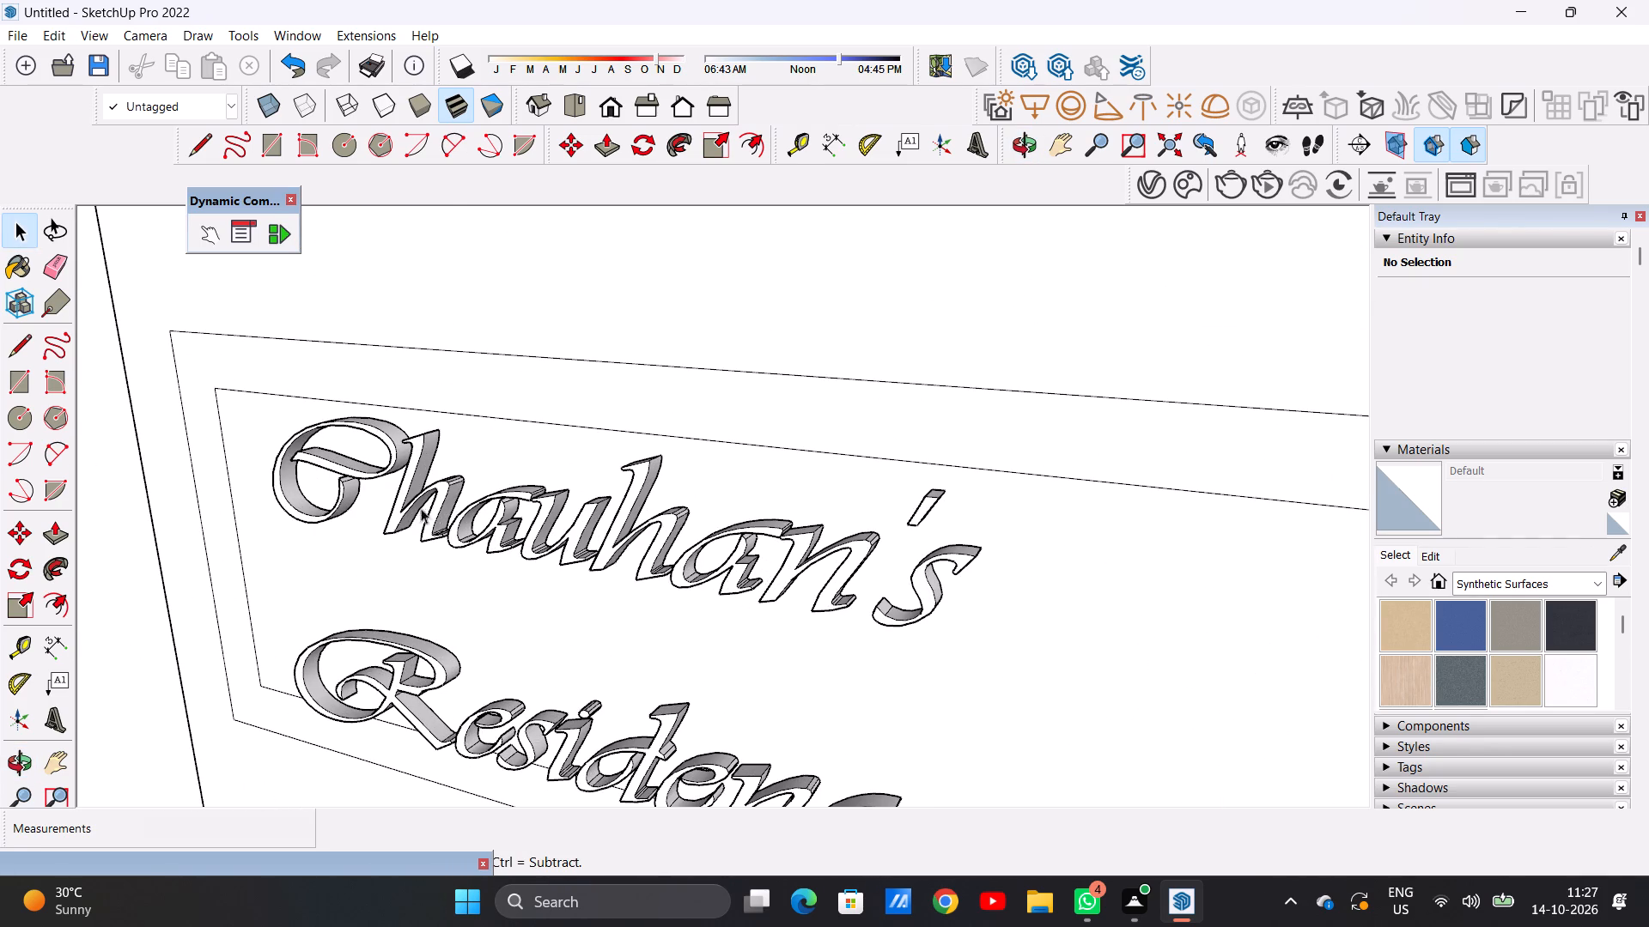
pyautogui.scroll(-9, 789, 559)
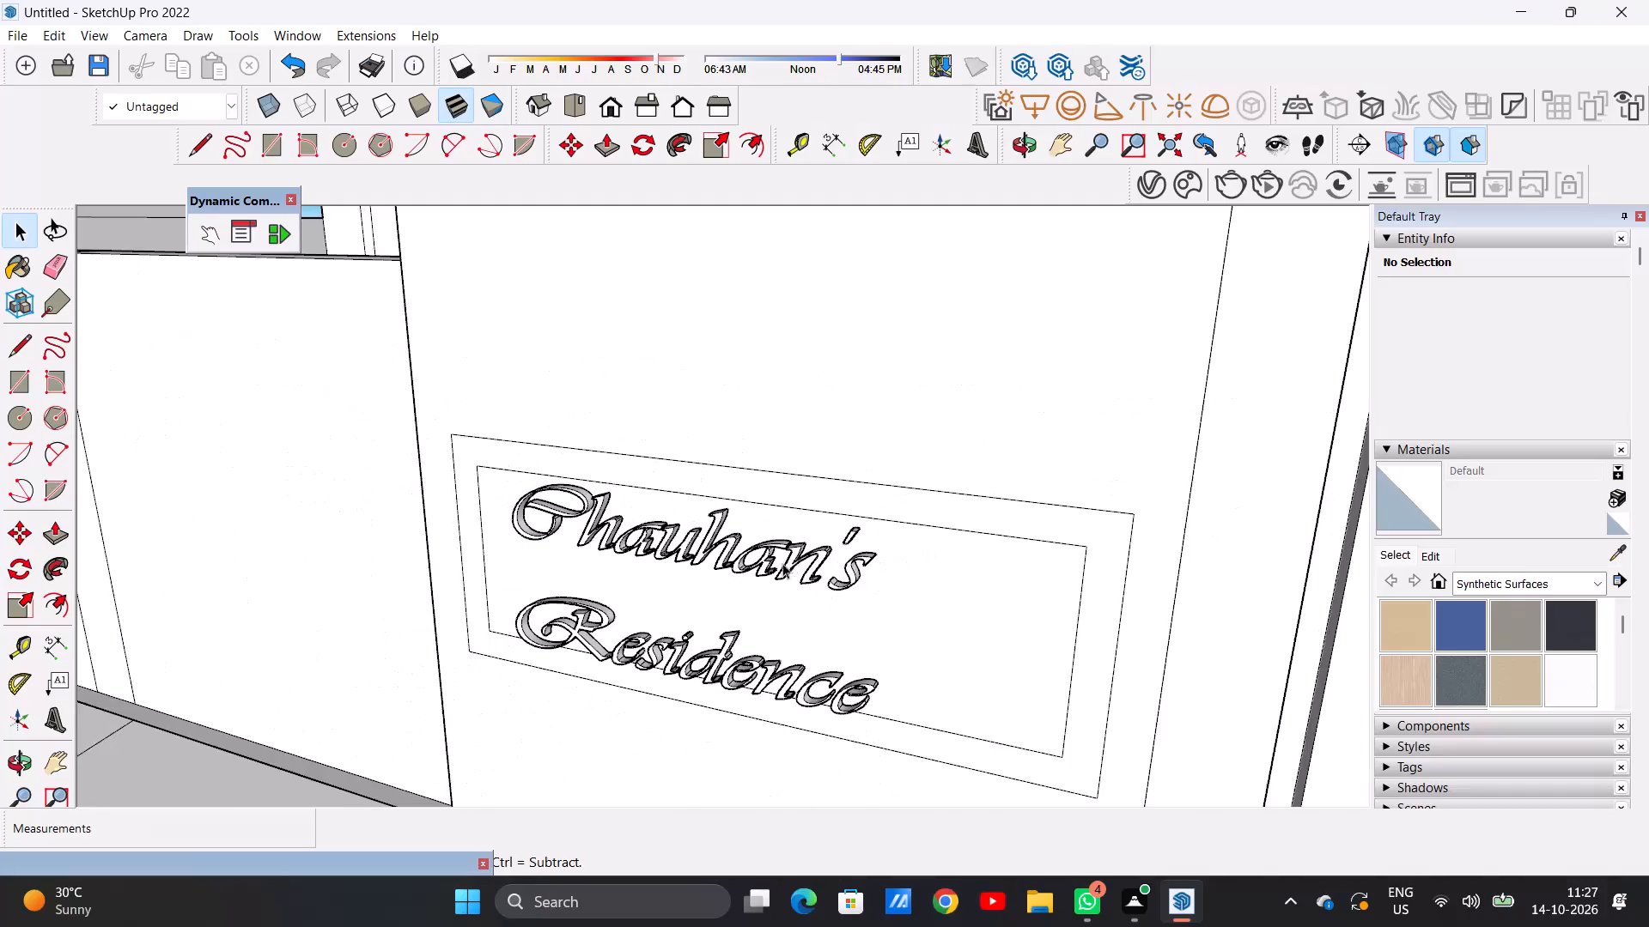
pyautogui.scroll(-10, 782, 563)
pyautogui.moveTo(761, 613); pyautogui.dragTo(908, 437, button='middle')
pyautogui.scroll(3, 908, 437)
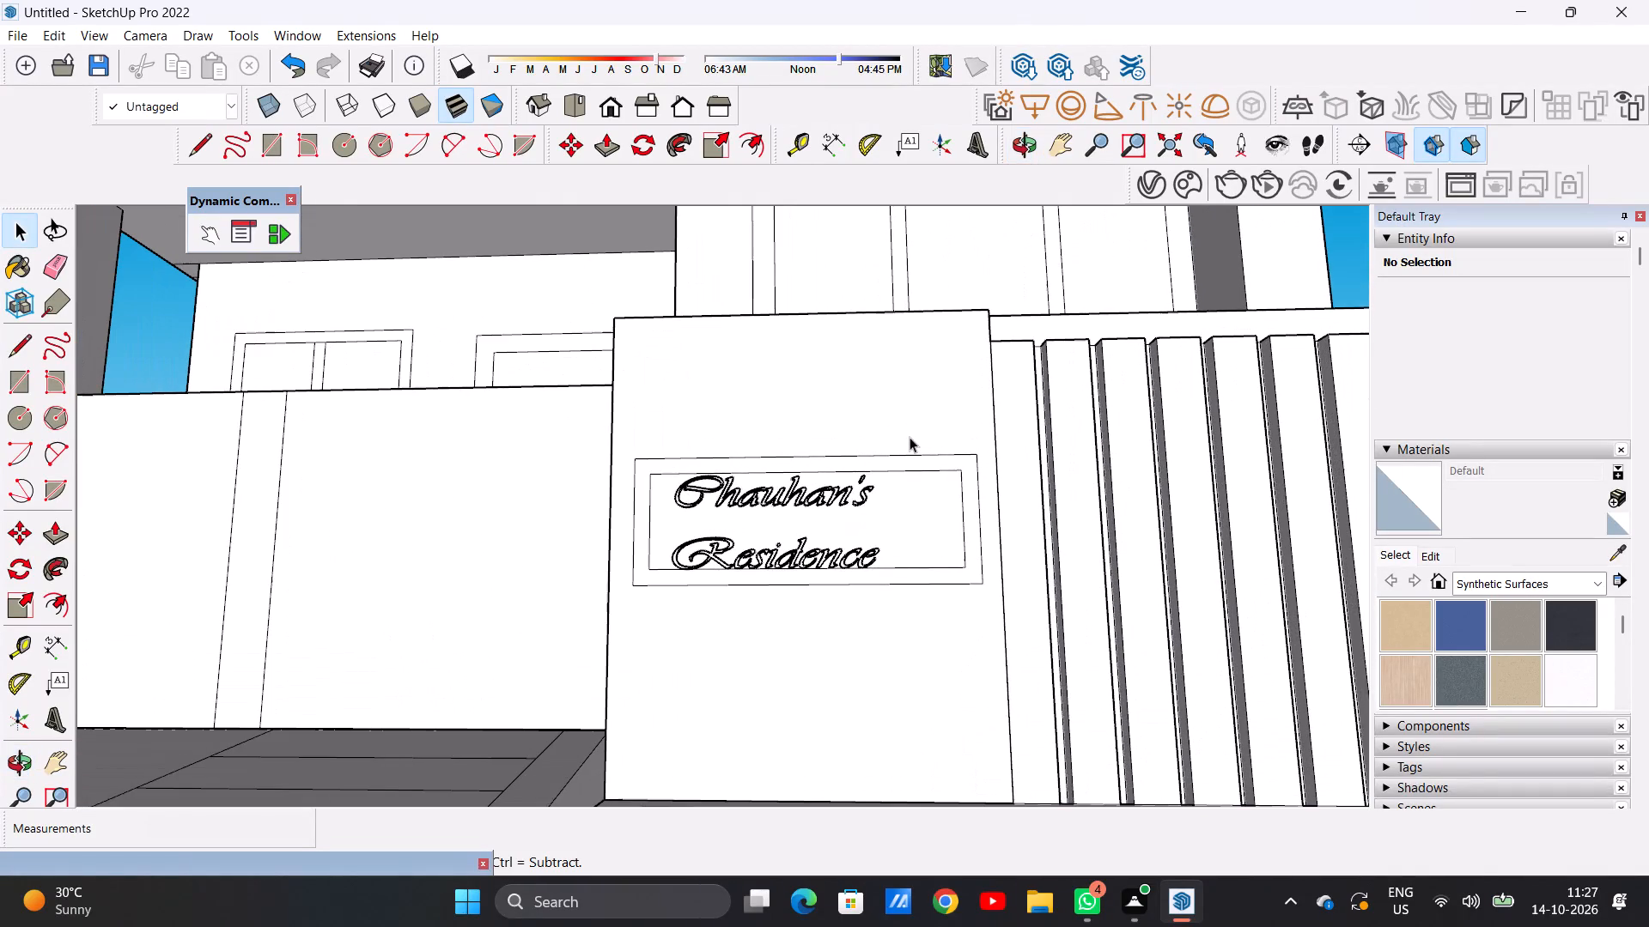
pyautogui.scroll(-20, 794, 548)
pyautogui.scroll(-1, 794, 548)
pyautogui.moveTo(826, 480); pyautogui.dragTo(821, 660, button='middle')
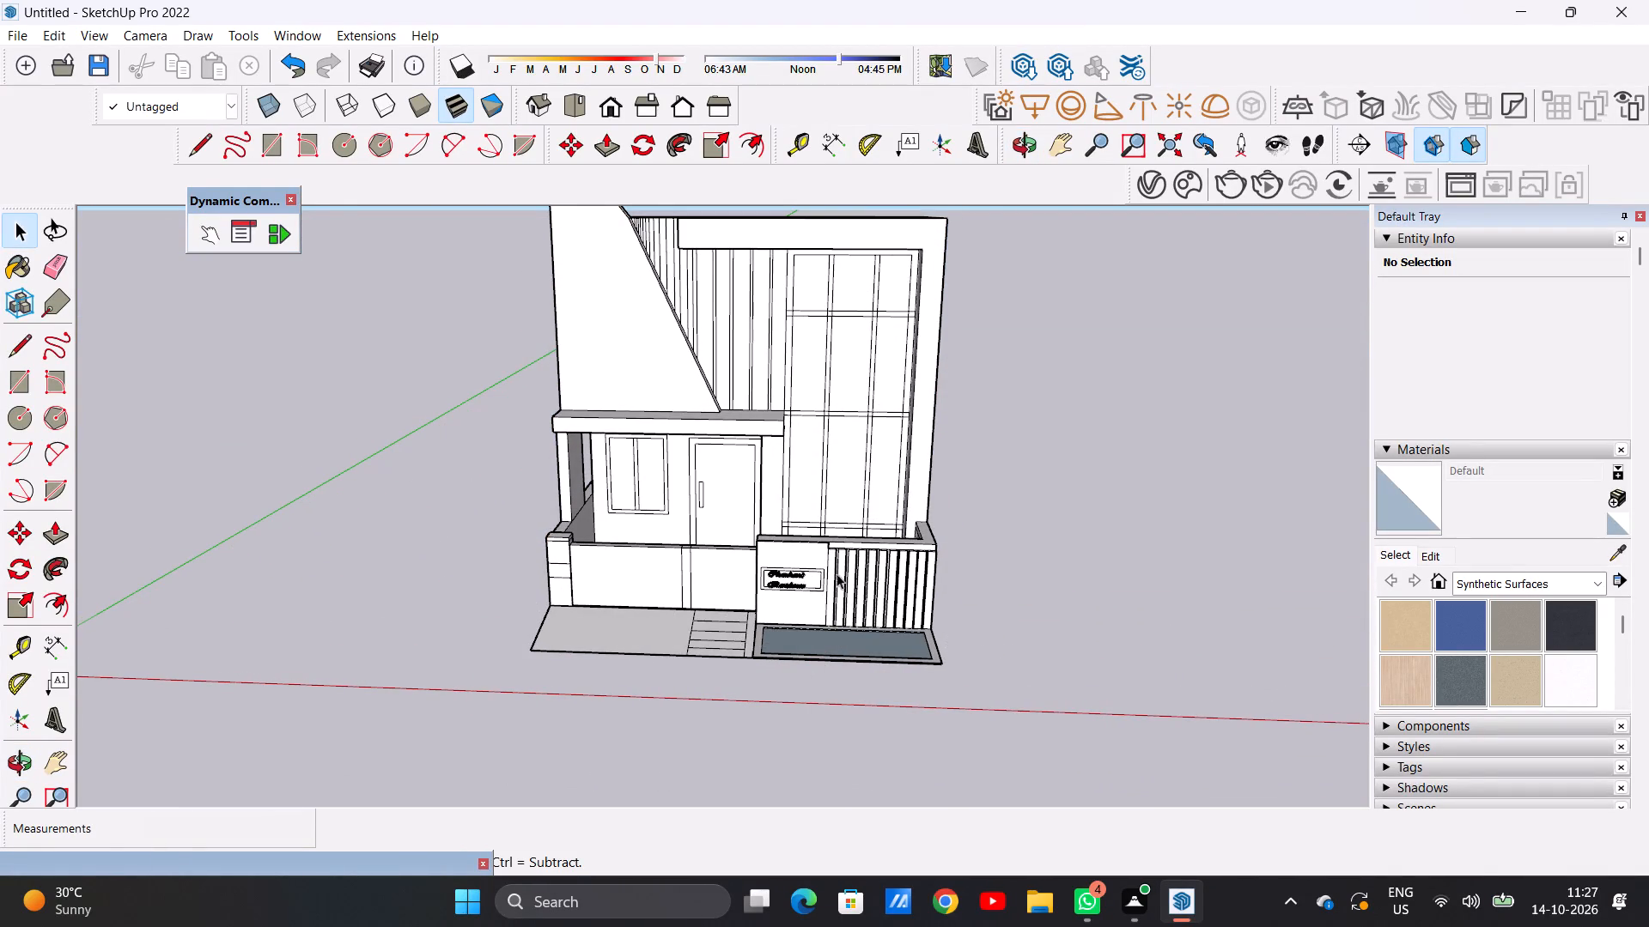
# Paint the nameplate's outer frame border with the Formica Beige material.
pyautogui.scroll(7, 836, 570)
pyautogui.scroll(11, 760, 573)
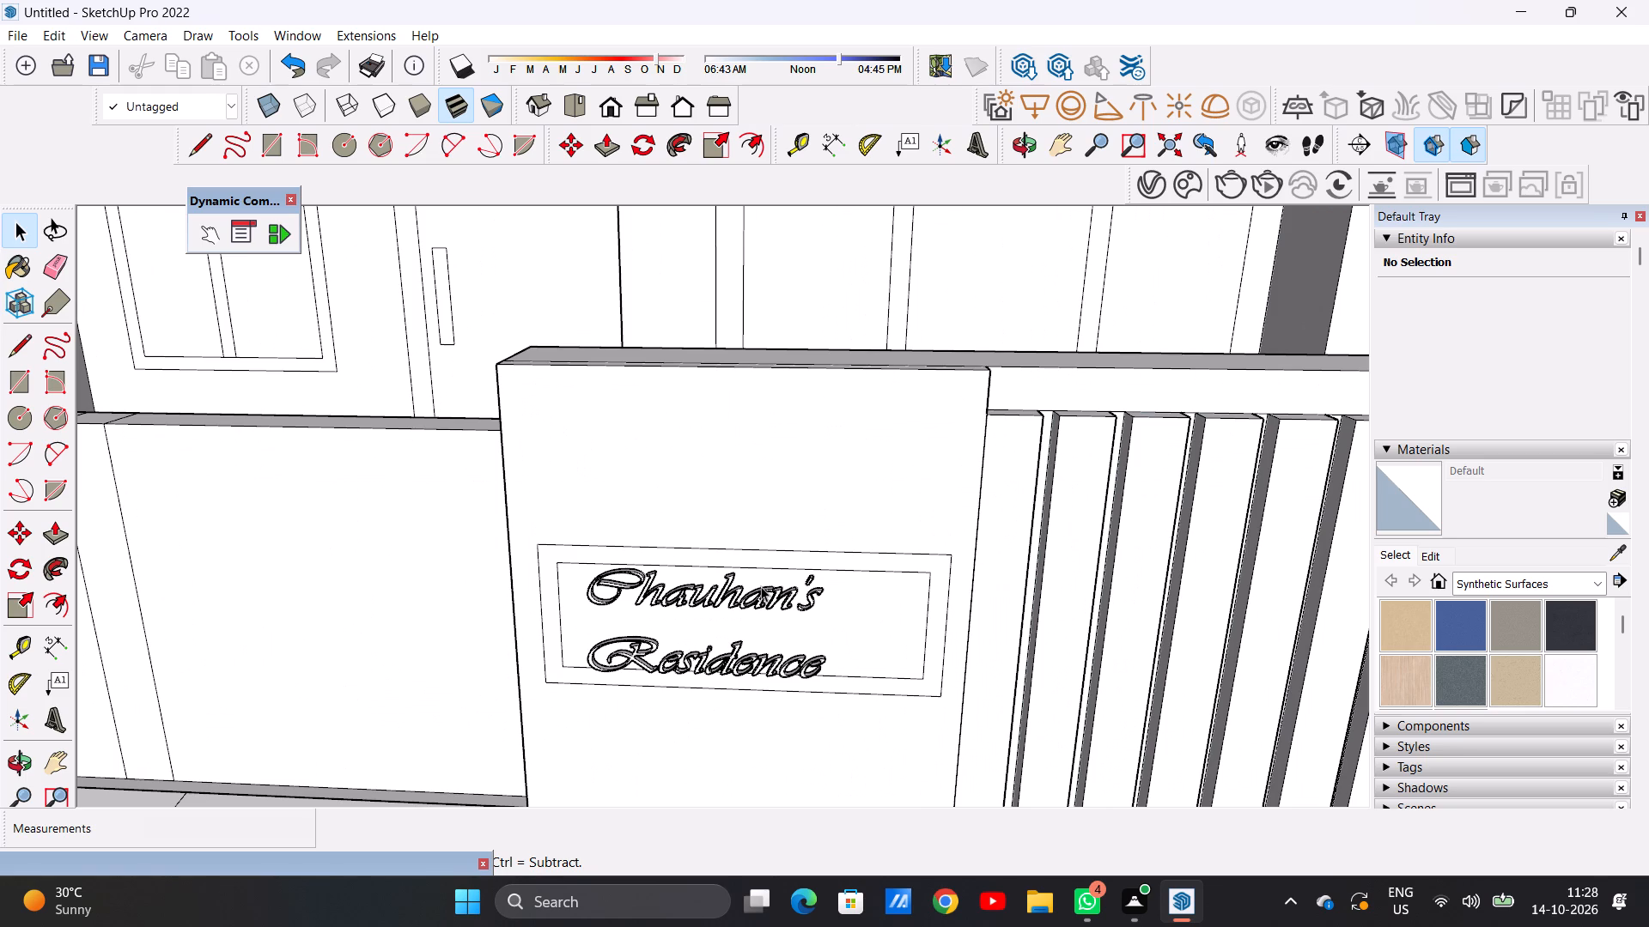
pyautogui.click(1401, 615)
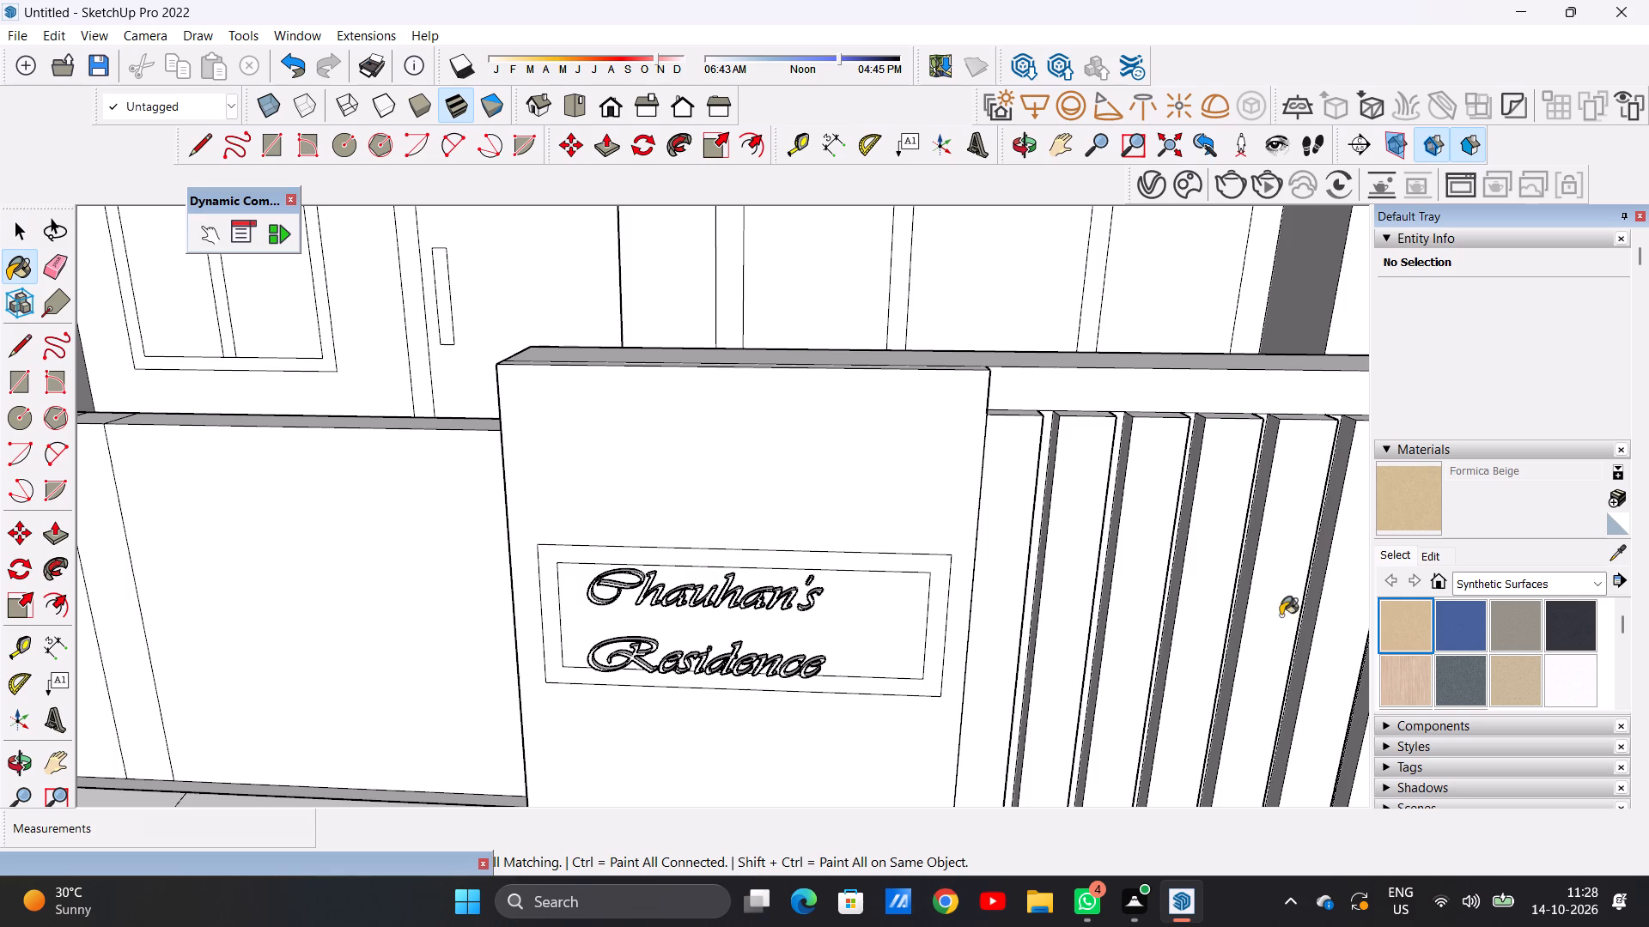
pyautogui.scroll(4, 941, 626)
pyautogui.click(937, 627)
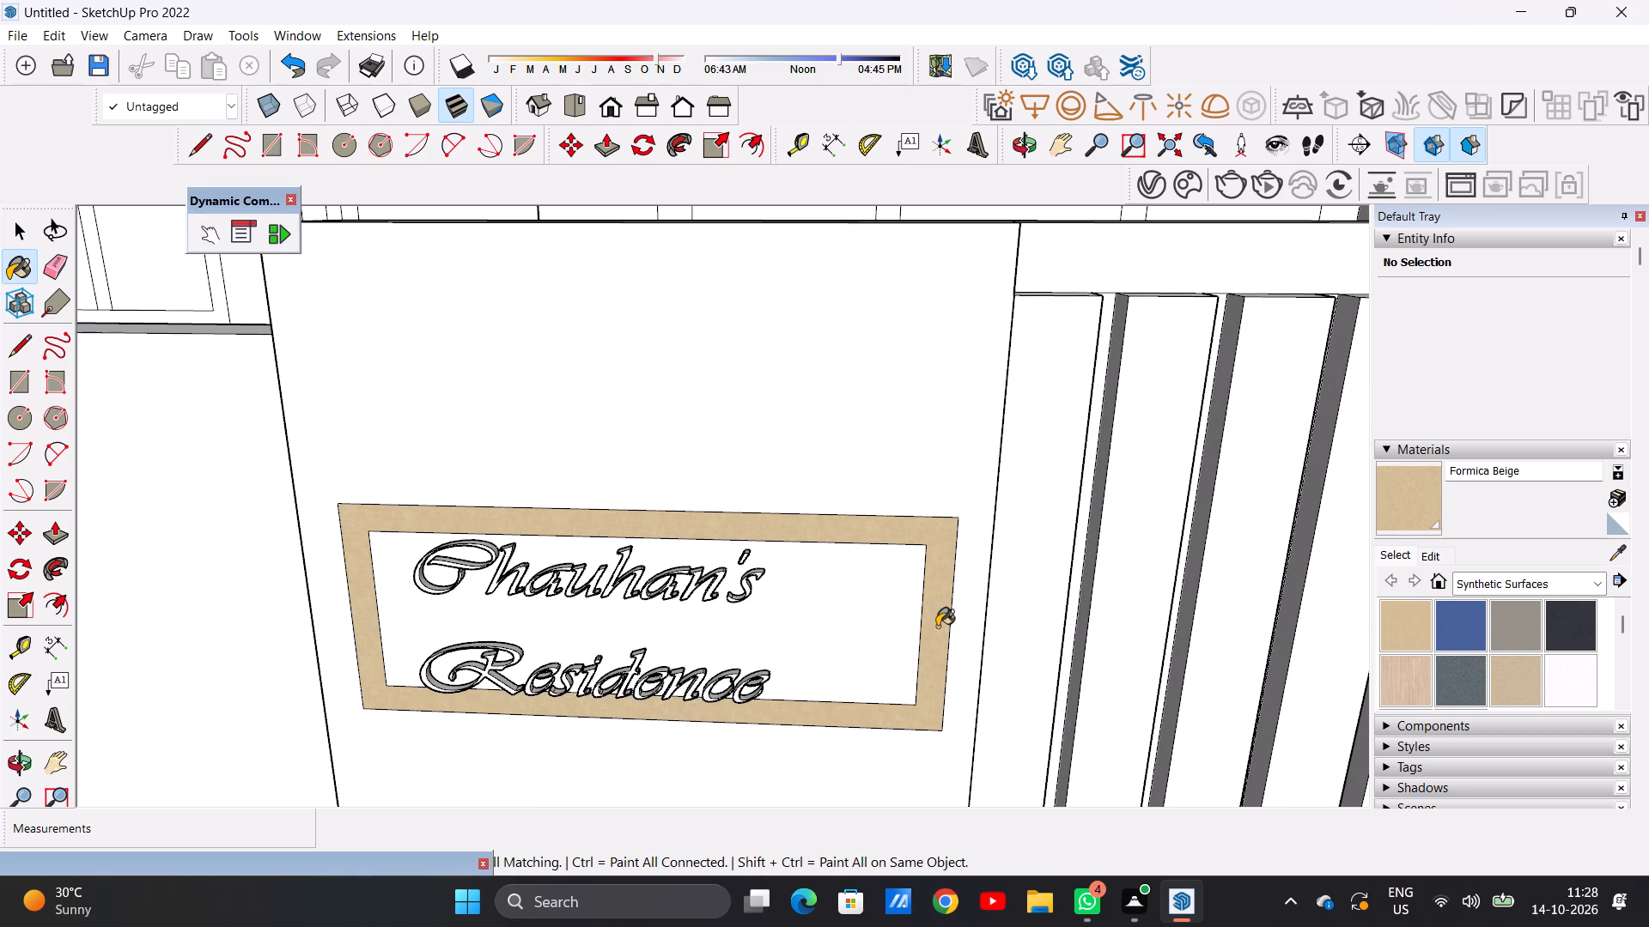
# Paint the nameplate's inner panel behind the lettering with the Formica Speckled Grey material.
pyautogui.click(1452, 693)
pyautogui.click(910, 663)
pyautogui.scroll(3, 556, 645)
pyautogui.scroll(-1, 556, 645)
pyautogui.scroll(7, 556, 645)
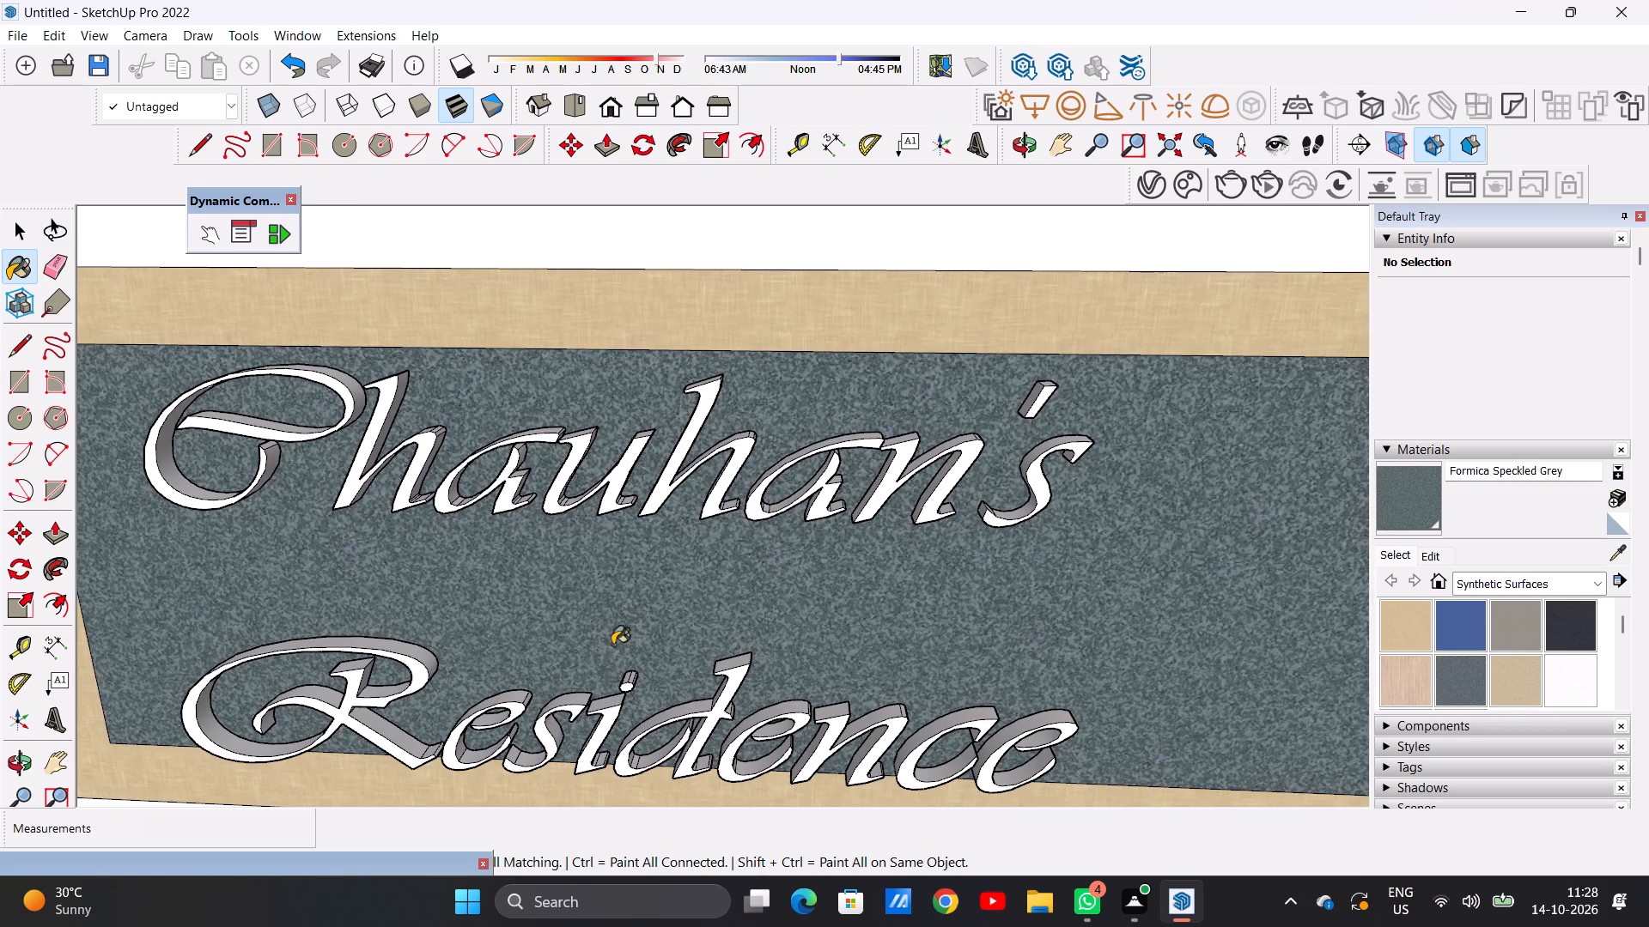
pyautogui.press('space')
# Examine the painted nameplate and its lettering close up, from the side and from a distance against the front wall.
pyautogui.scroll(-15, 744, 649)
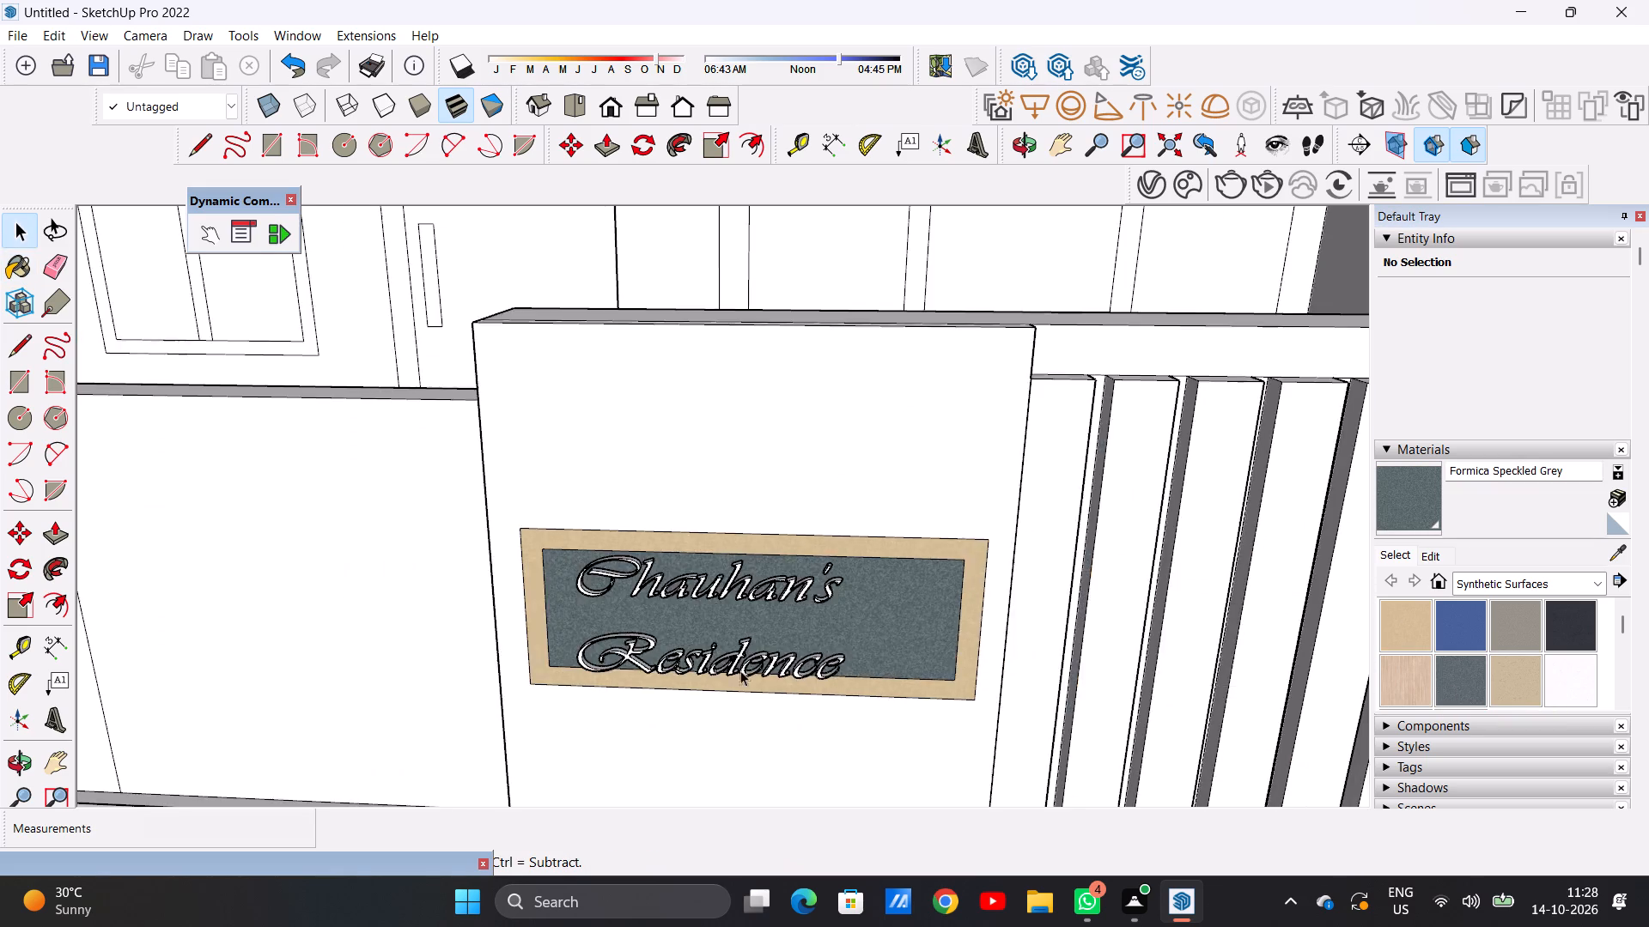
pyautogui.moveTo(740, 670); pyautogui.dragTo(727, 560, button='middle')
pyautogui.scroll(13, 587, 548)
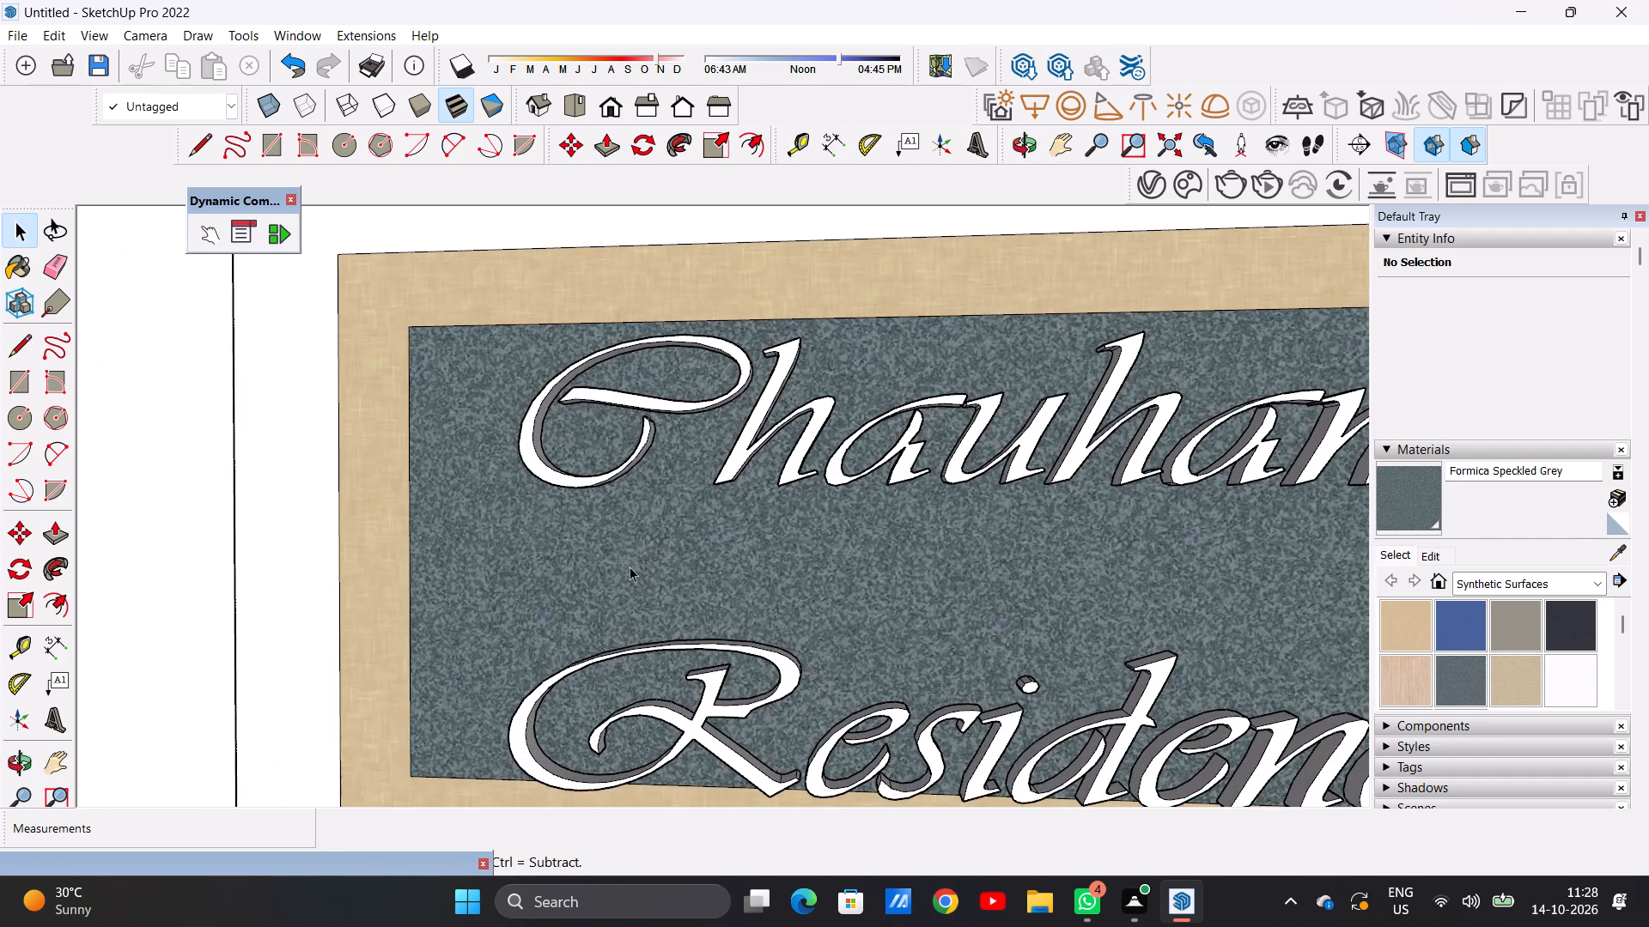
pyautogui.scroll(-20, 618, 615)
pyautogui.scroll(-7, 618, 615)
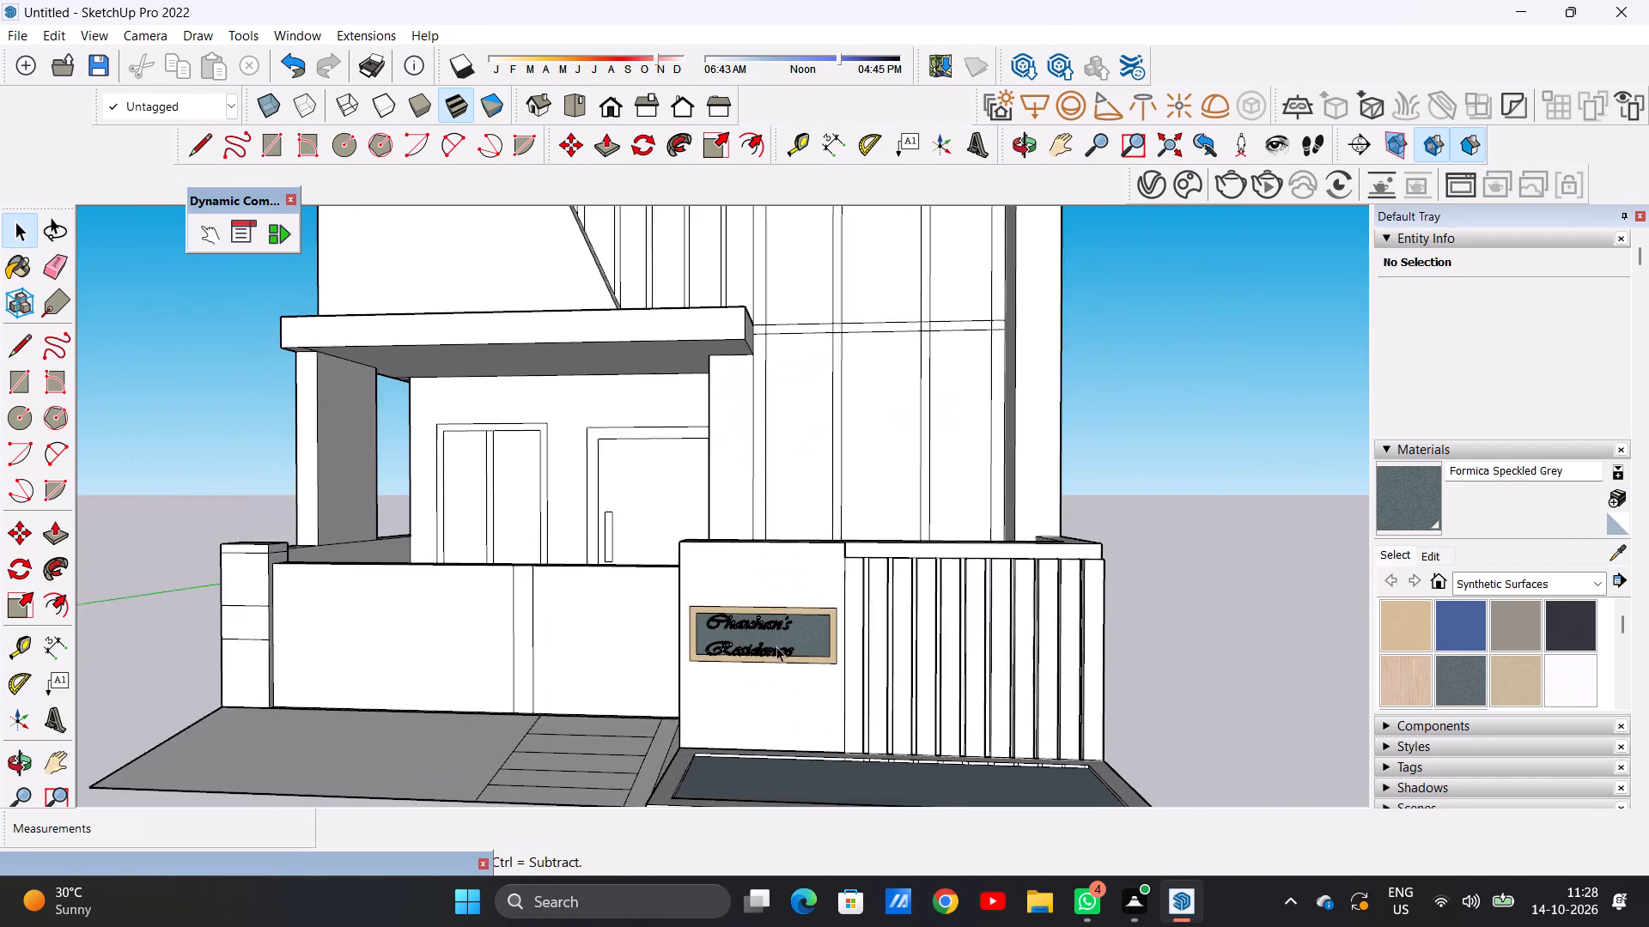
pyautogui.scroll(-2, 776, 646)
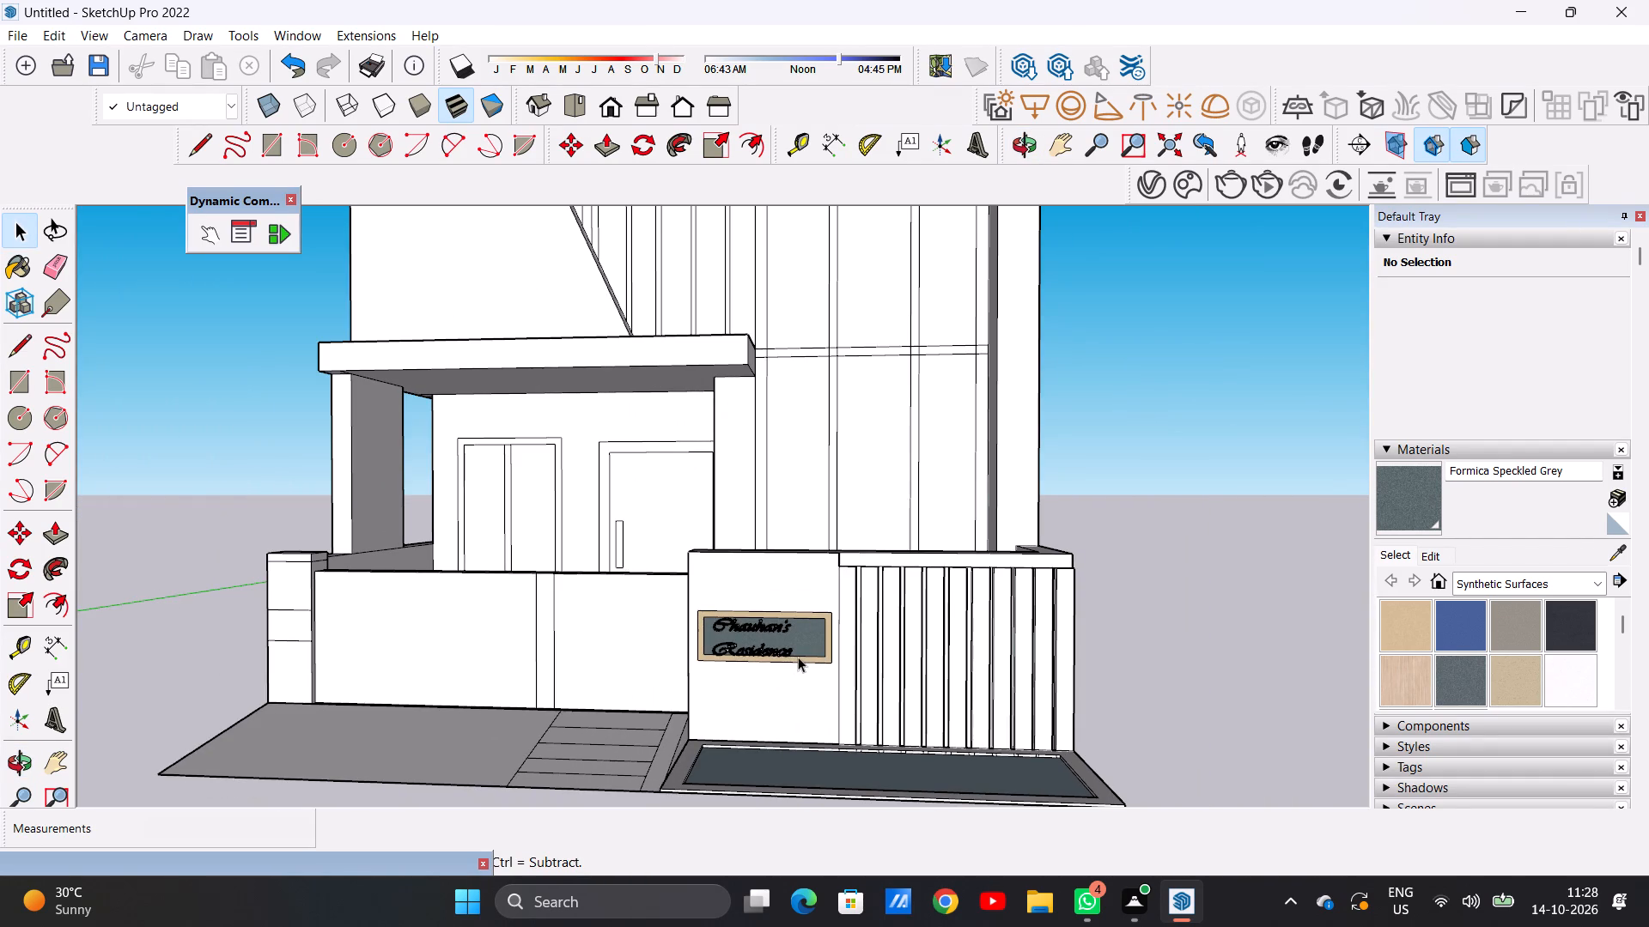
pyautogui.scroll(-1, 816, 669)
pyautogui.scroll(20, 772, 637)
pyautogui.scroll(4, 772, 637)
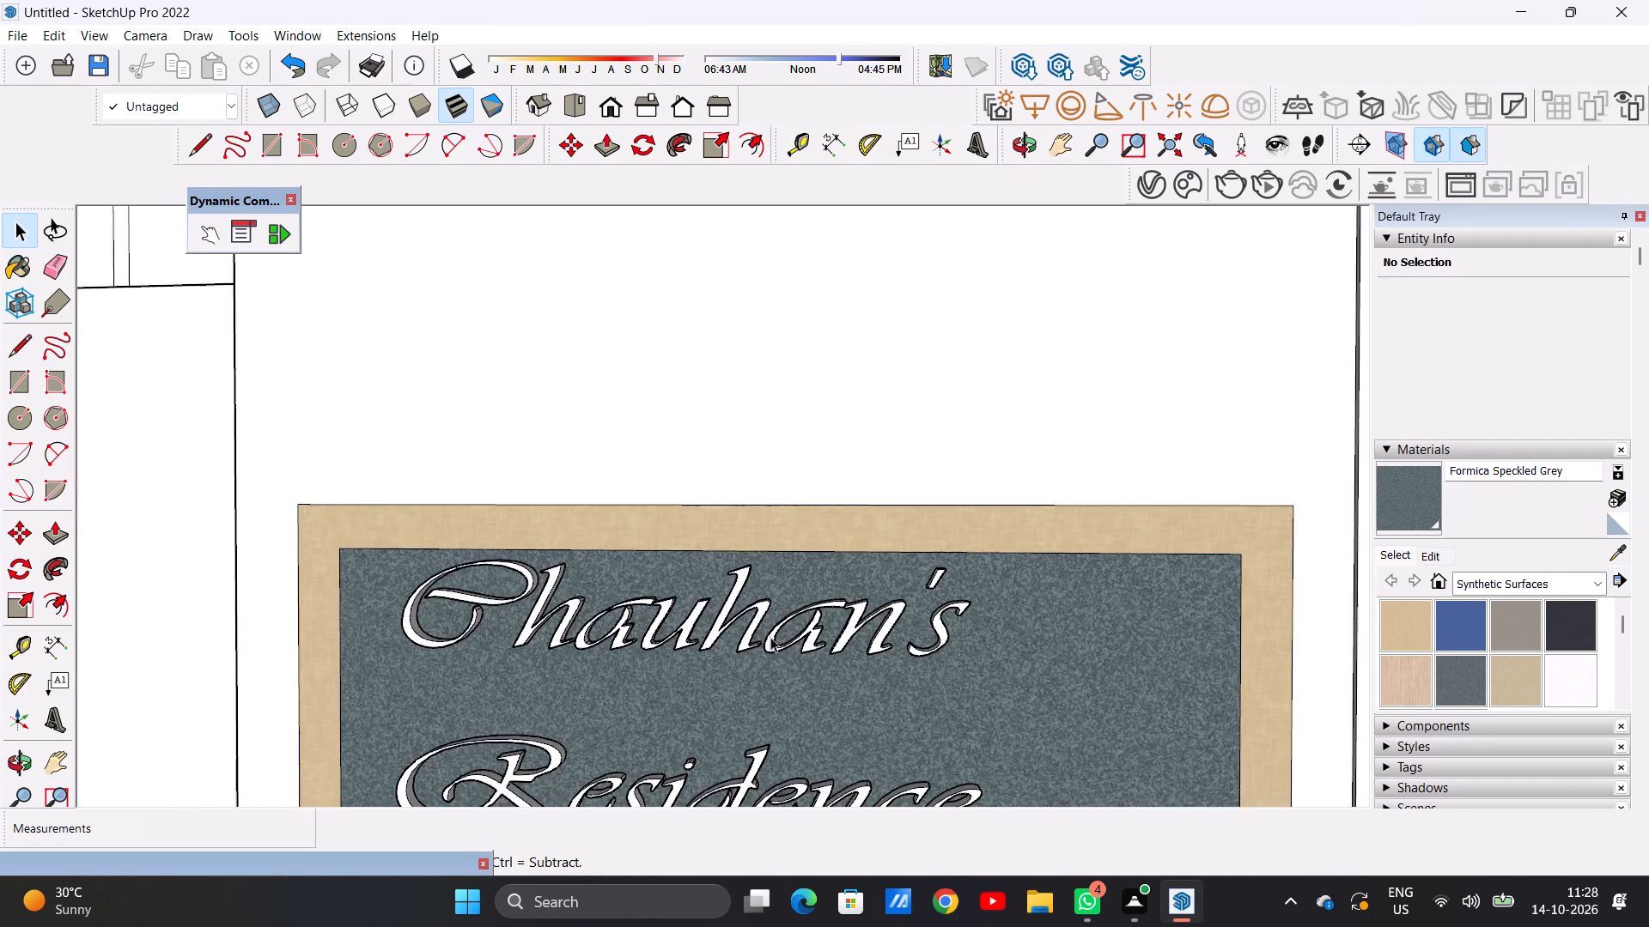
pyautogui.scroll(8, 770, 637)
pyautogui.scroll(-11, 762, 641)
pyautogui.moveTo(867, 617); pyautogui.dragTo(465, 641, button='middle')
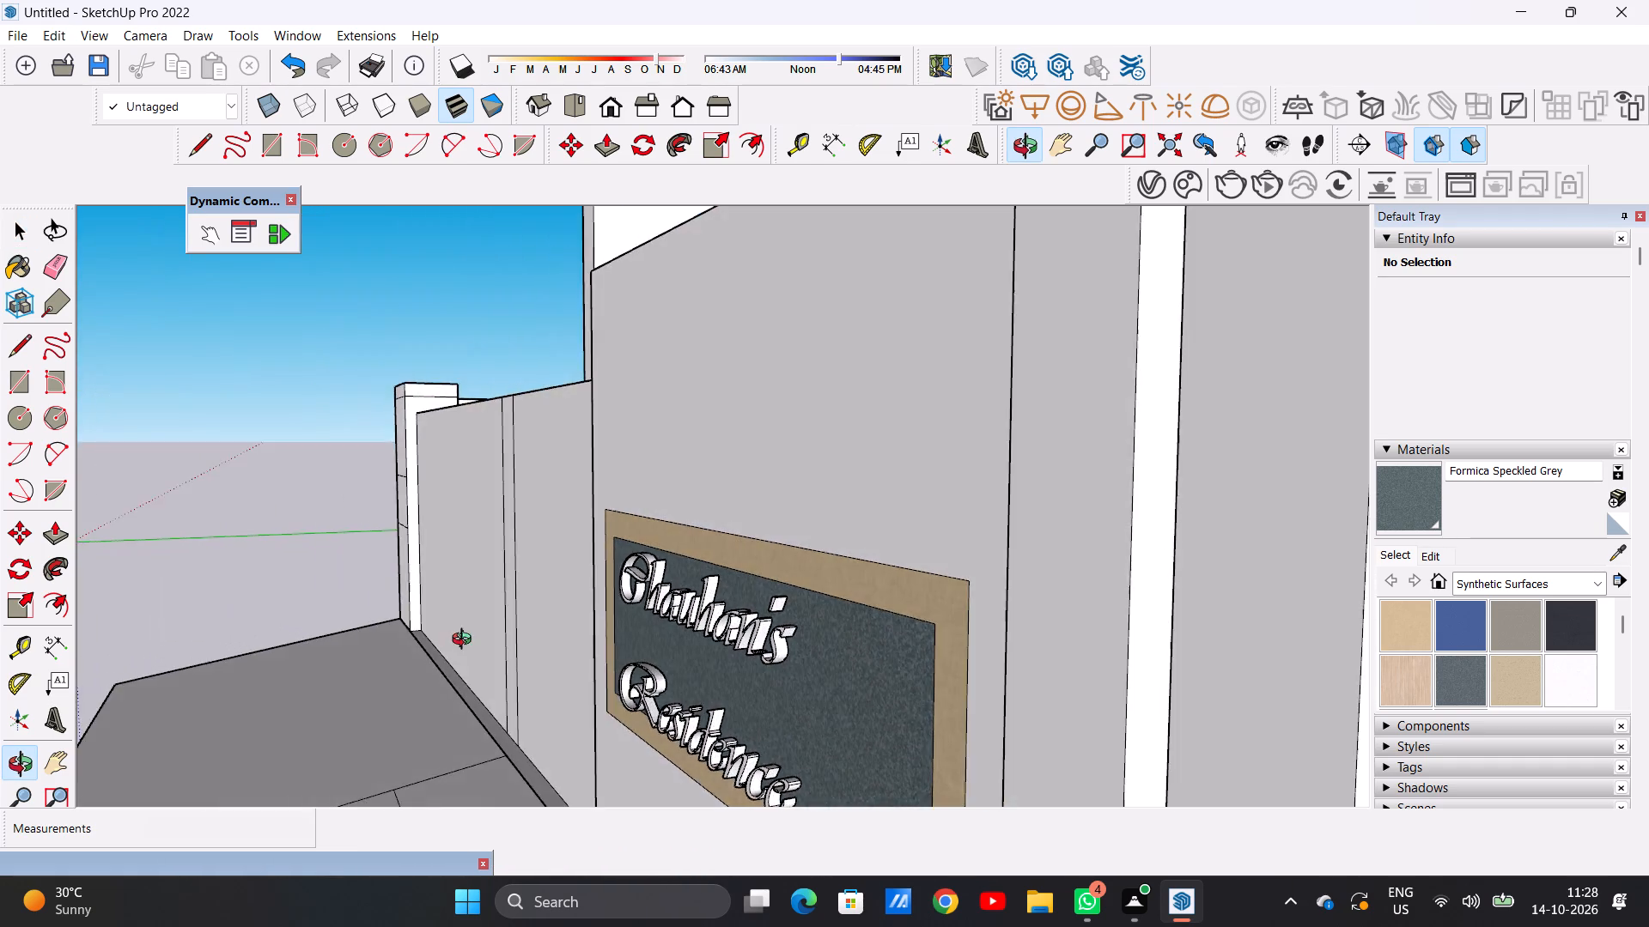
pyautogui.moveTo(465, 641); pyautogui.dragTo(849, 646, button='middle')
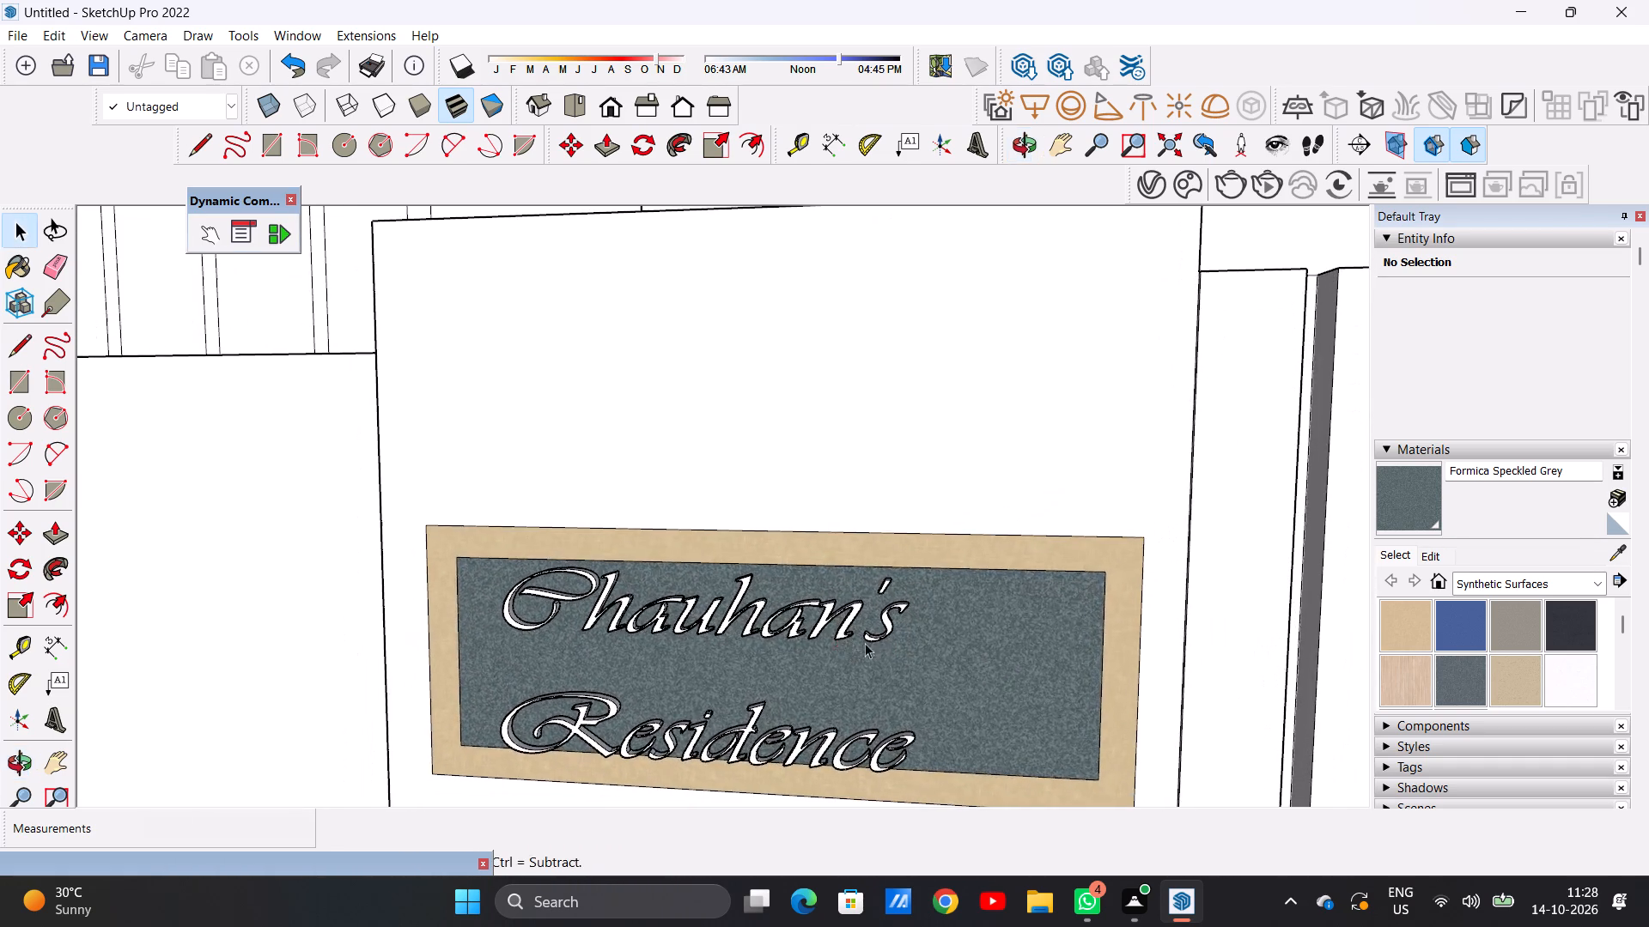
# Examine the painted nameplate close up and from a distance against the house's whole front elevation.
pyautogui.scroll(-9, 940, 658)
pyautogui.scroll(1, 941, 659)
pyautogui.scroll(-11, 941, 659)
pyautogui.scroll(-9, 872, 734)
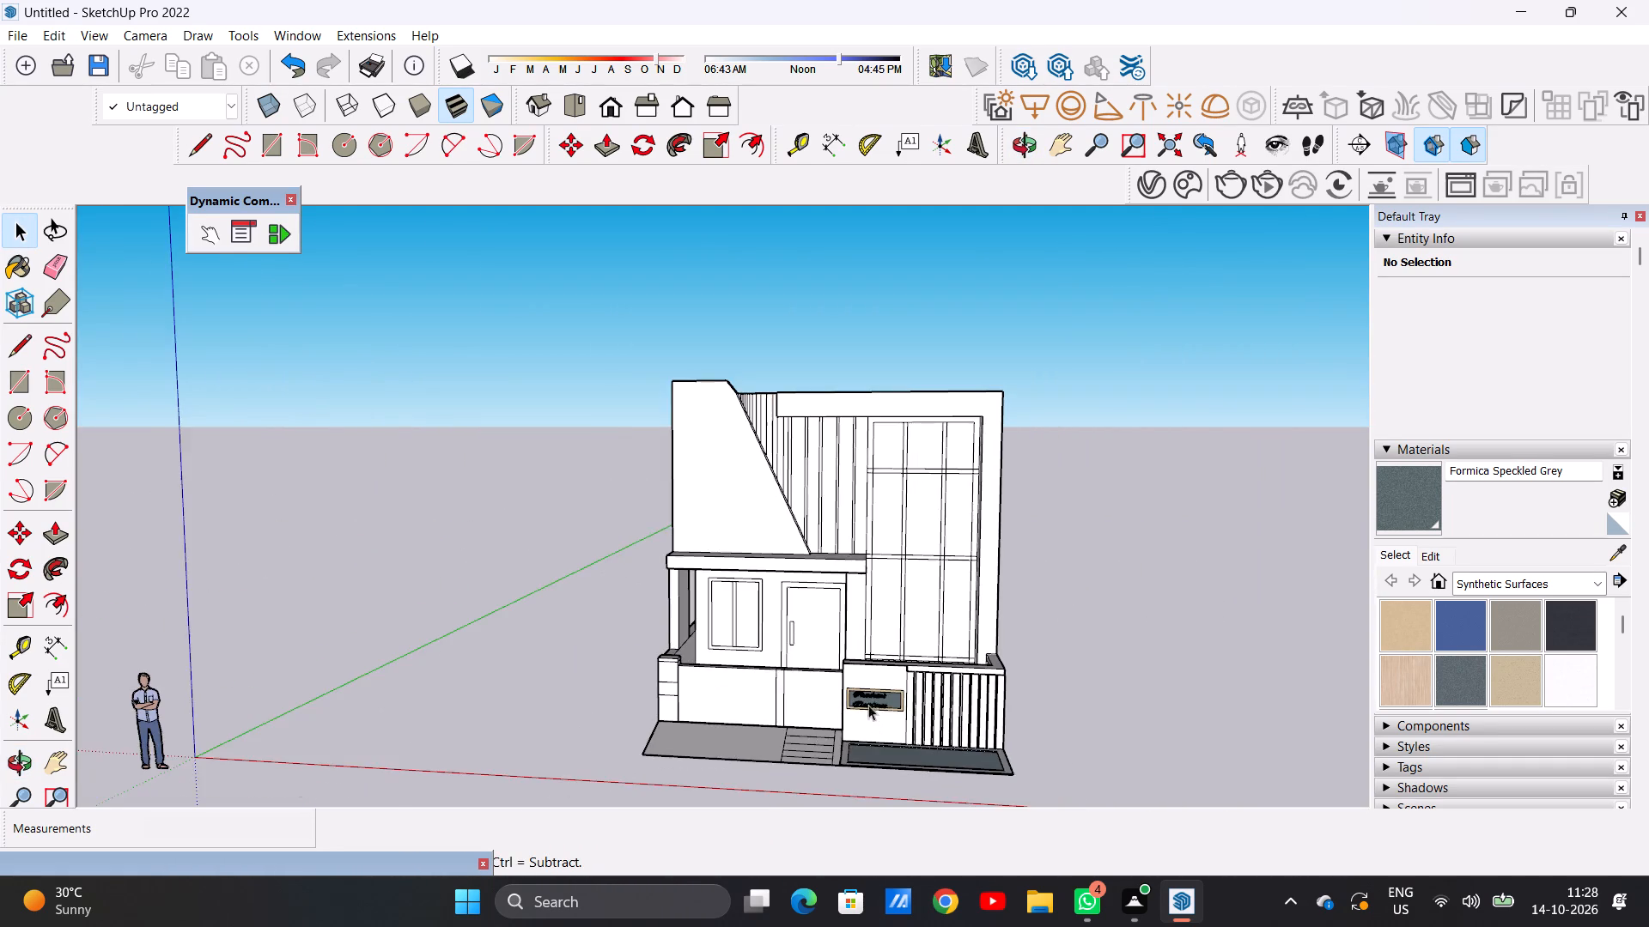
pyautogui.scroll(14, 867, 696)
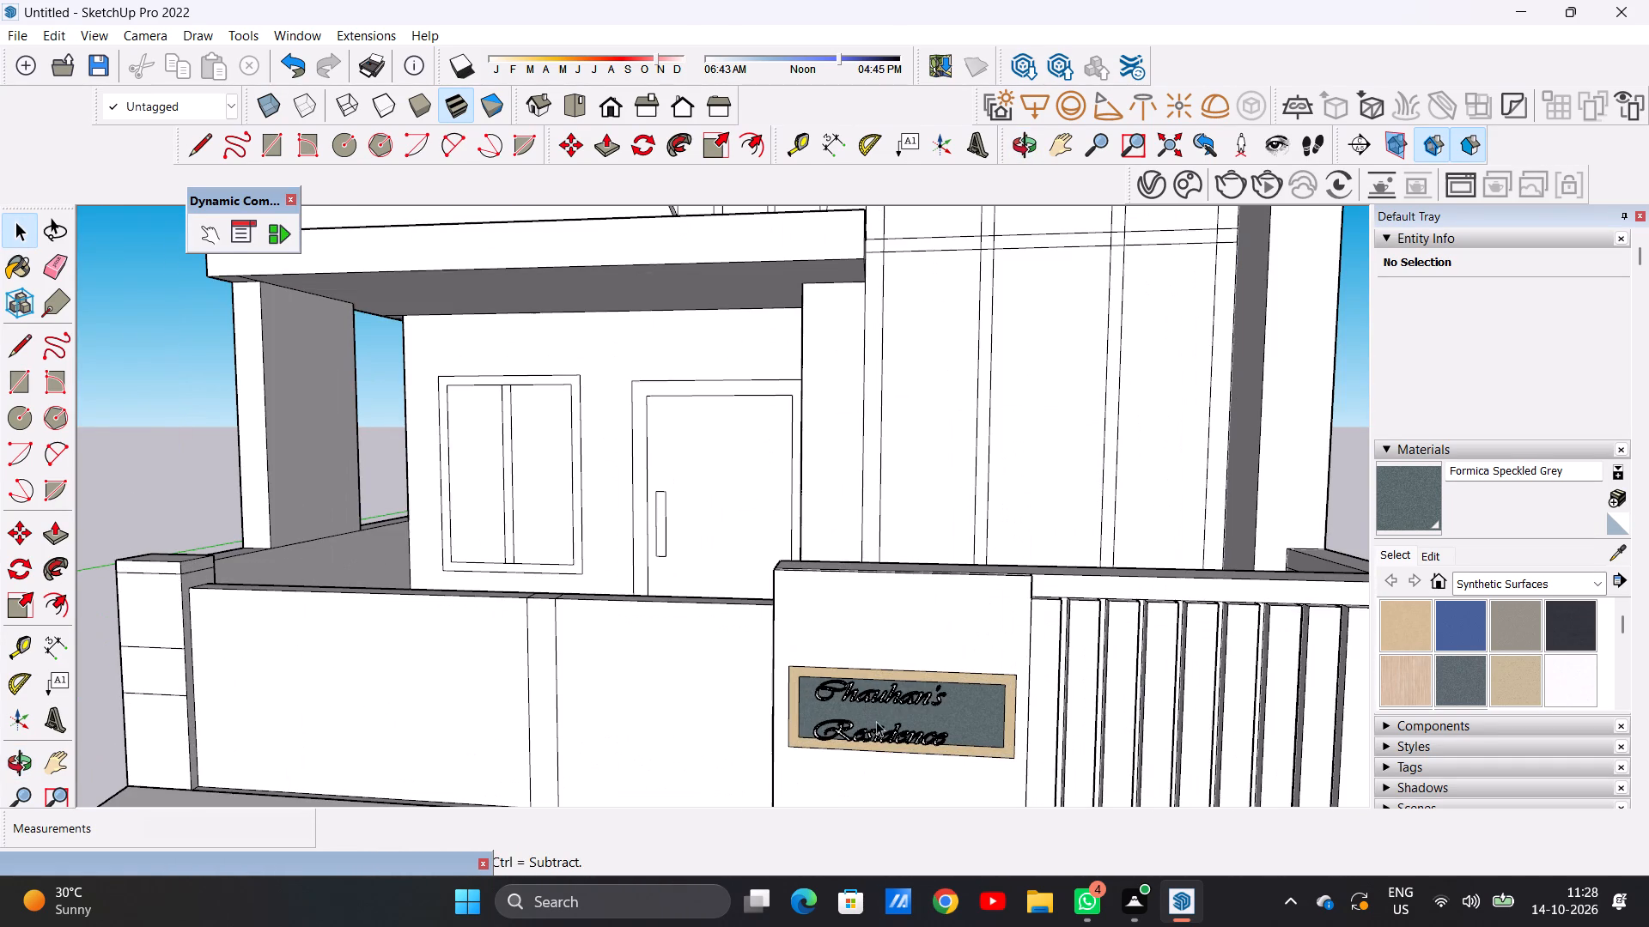
pyautogui.moveTo(902, 737); pyautogui.dragTo(898, 679, button='middle')
pyautogui.scroll(15, 902, 689)
pyautogui.scroll(6, 887, 706)
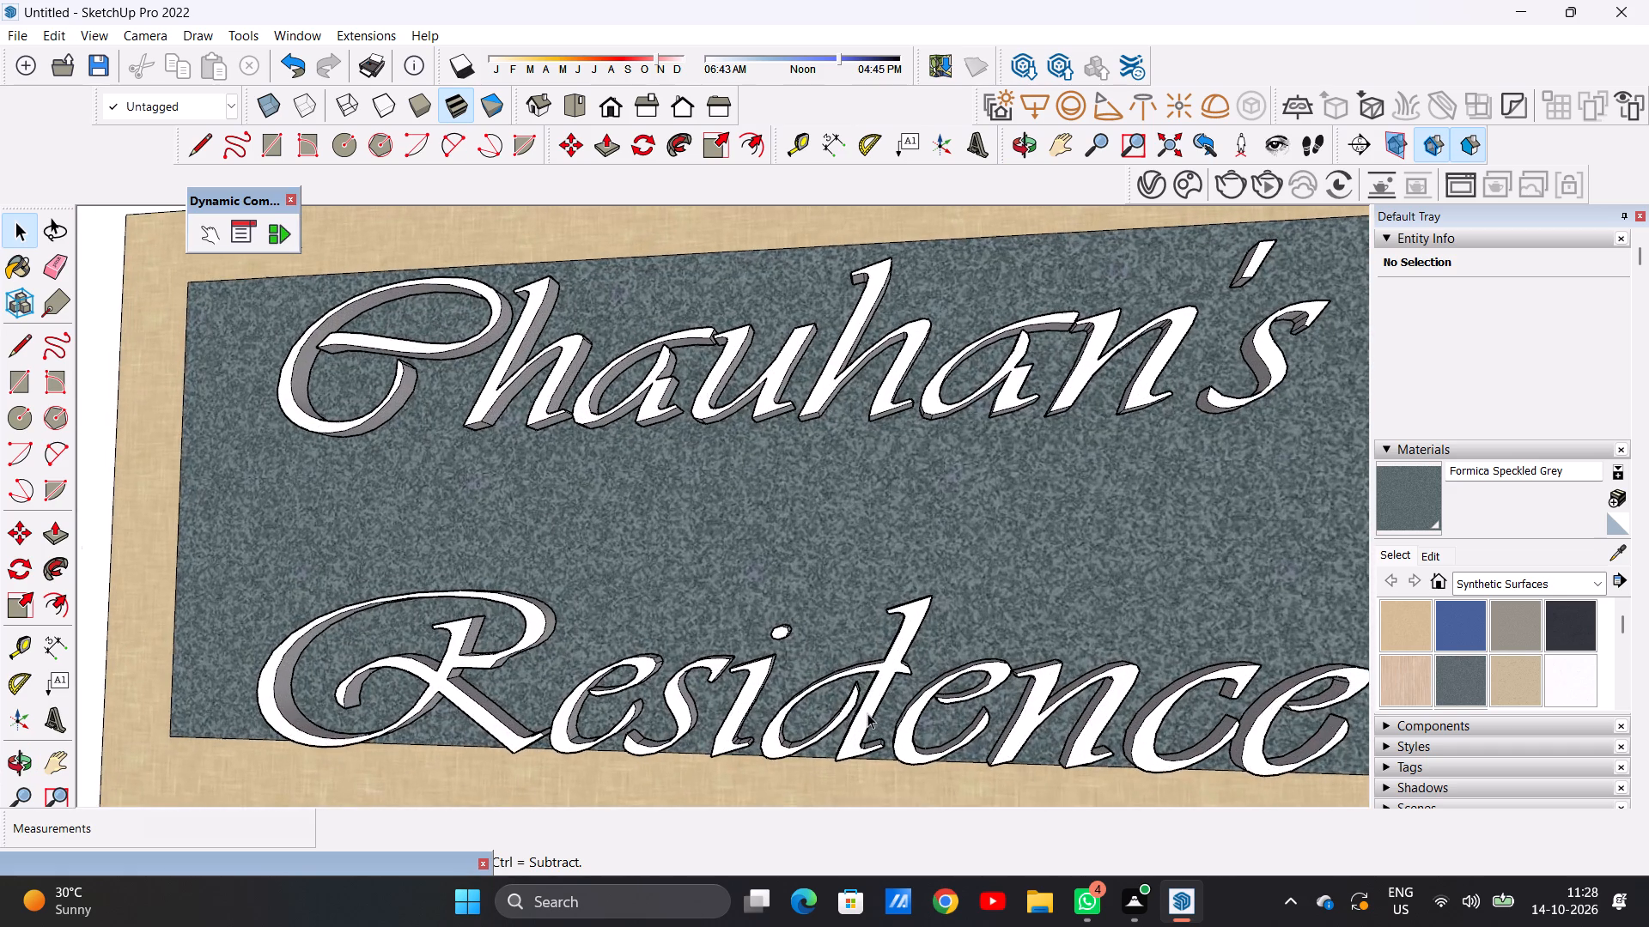
pyautogui.scroll(-17, 763, 711)
pyautogui.scroll(5, 729, 645)
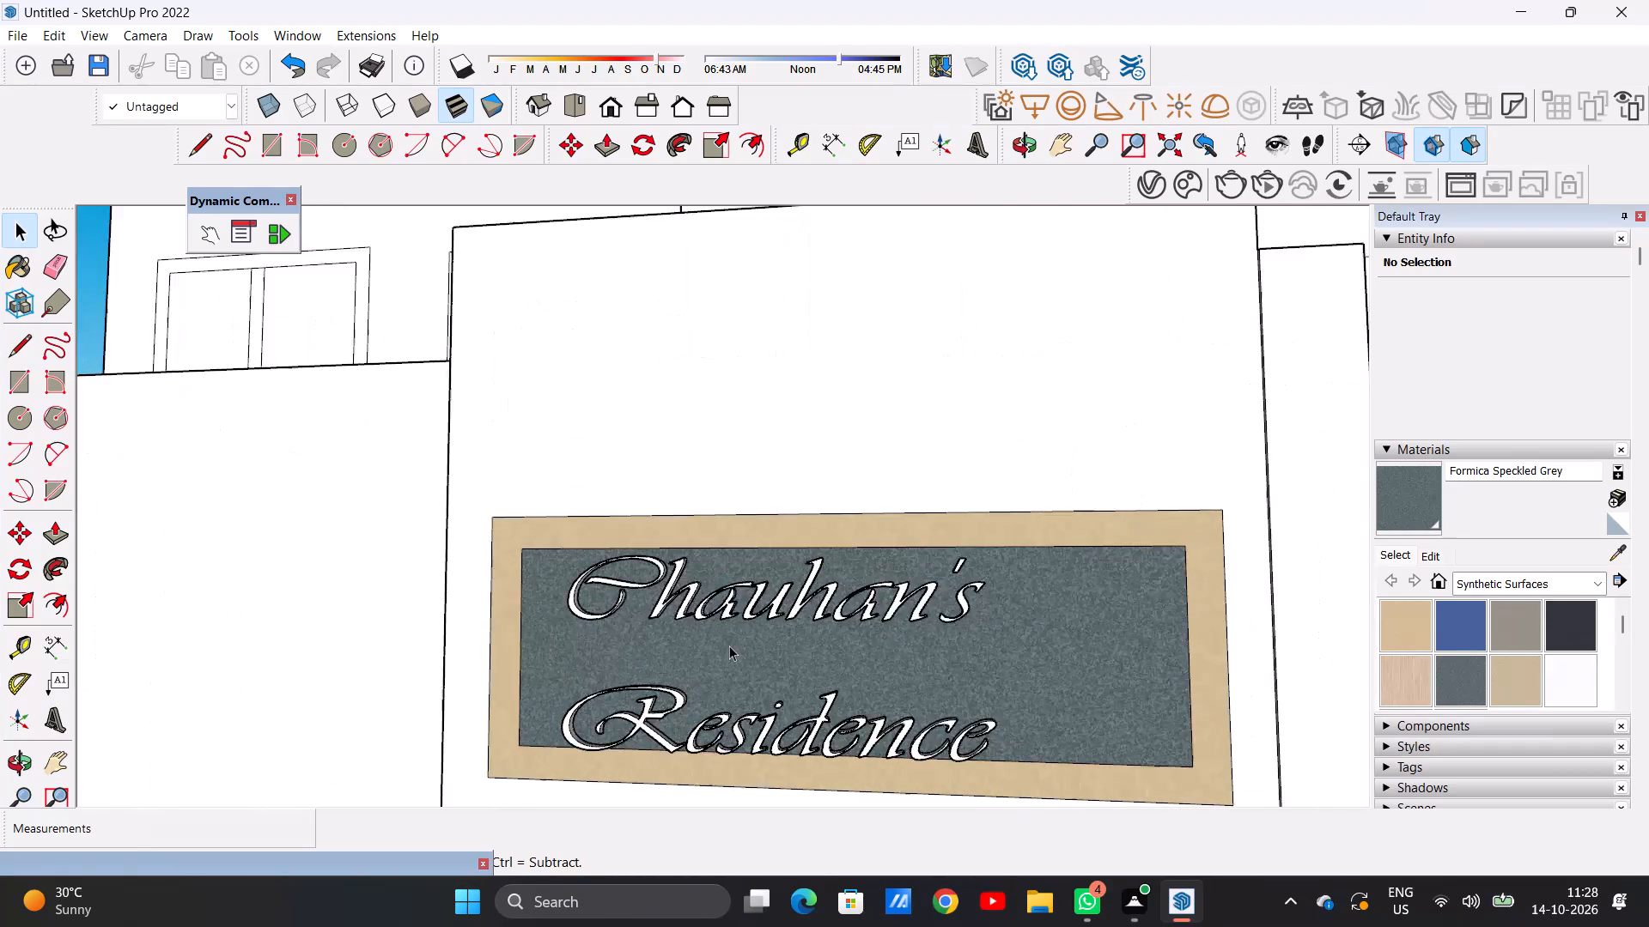
pyautogui.scroll(10, 729, 645)
pyautogui.scroll(-15, 725, 576)
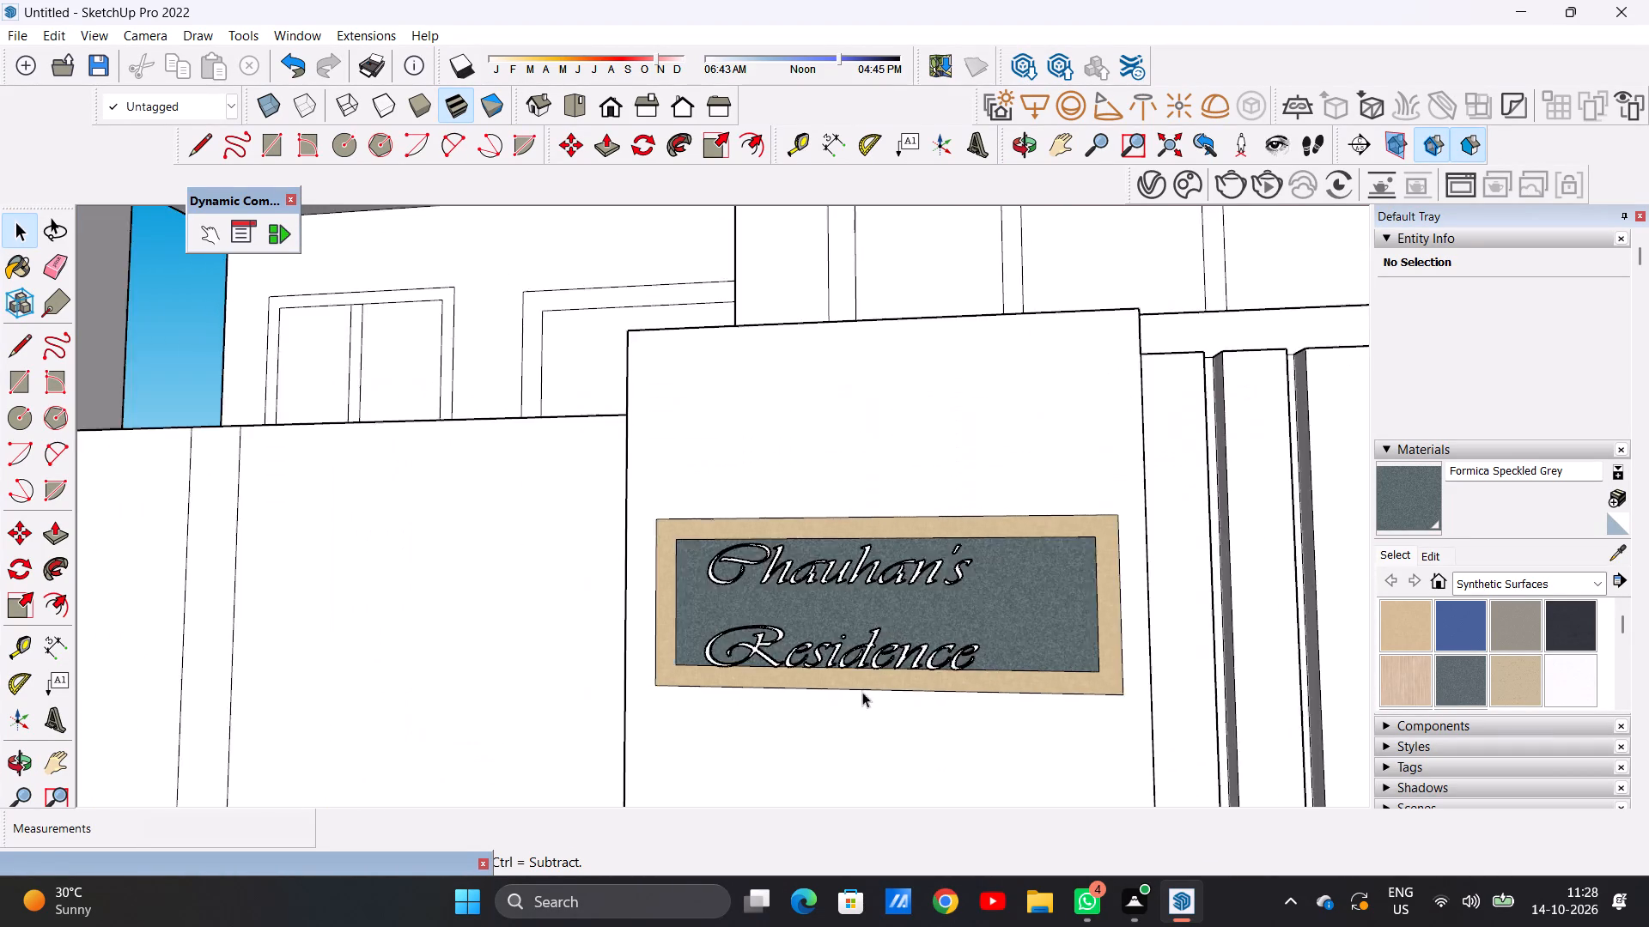
pyautogui.scroll(-20, 862, 692)
pyautogui.scroll(-6, 862, 692)
pyautogui.scroll(2, 865, 684)
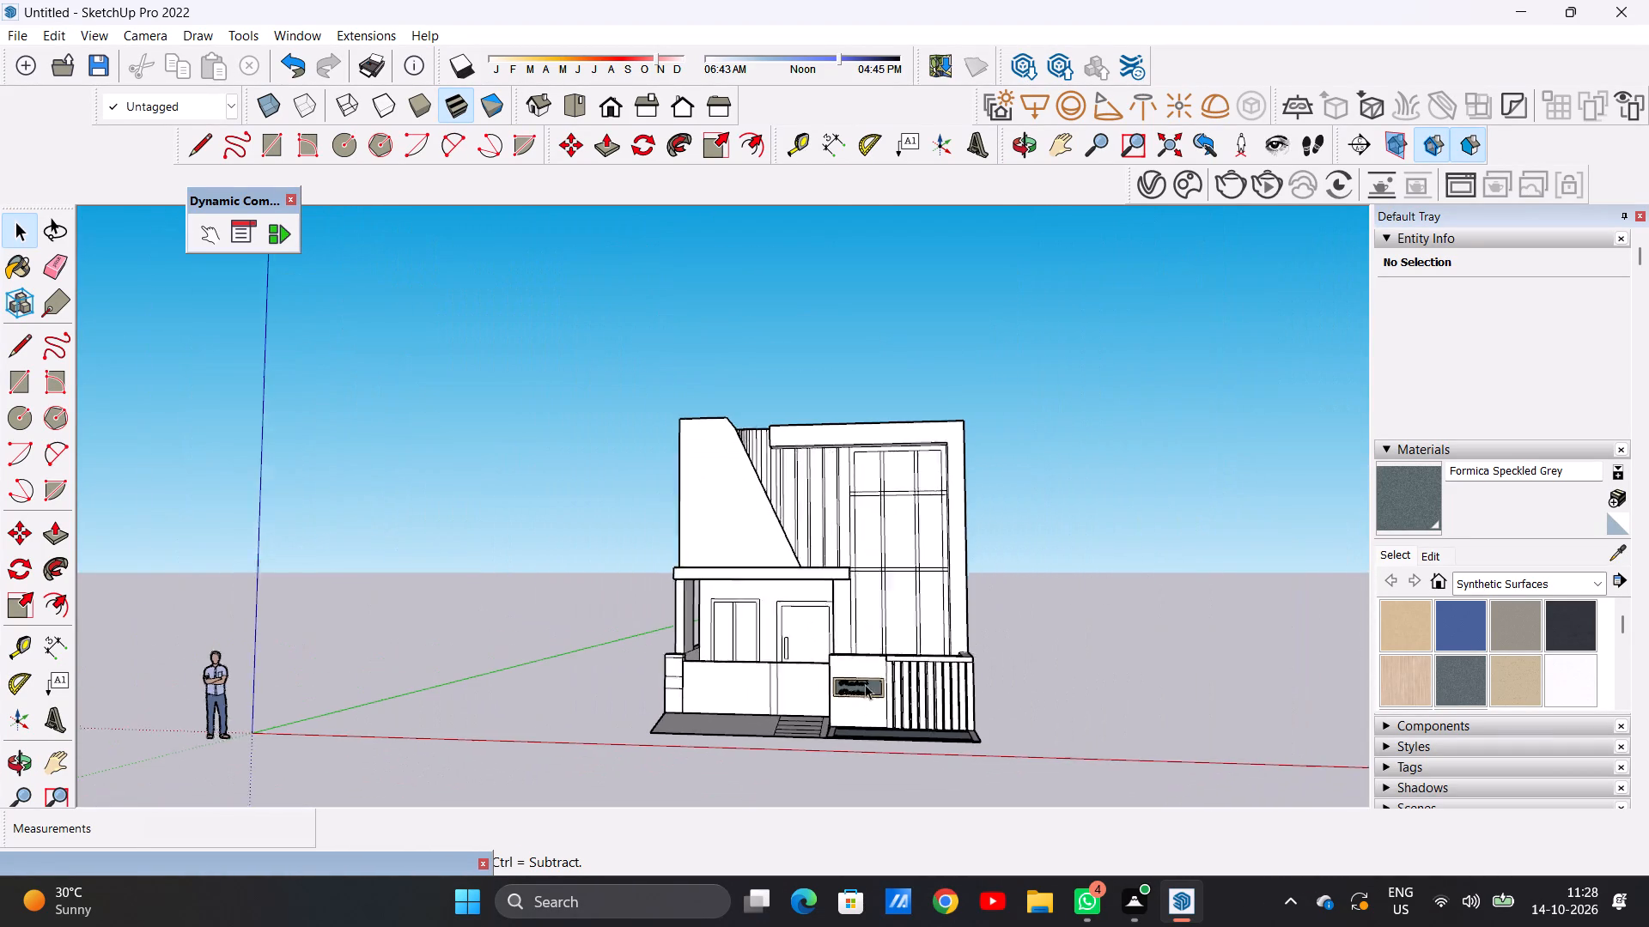
pyautogui.scroll(11, 865, 684)
pyautogui.moveTo(811, 568); pyautogui.dragTo(873, 651, button='middle')
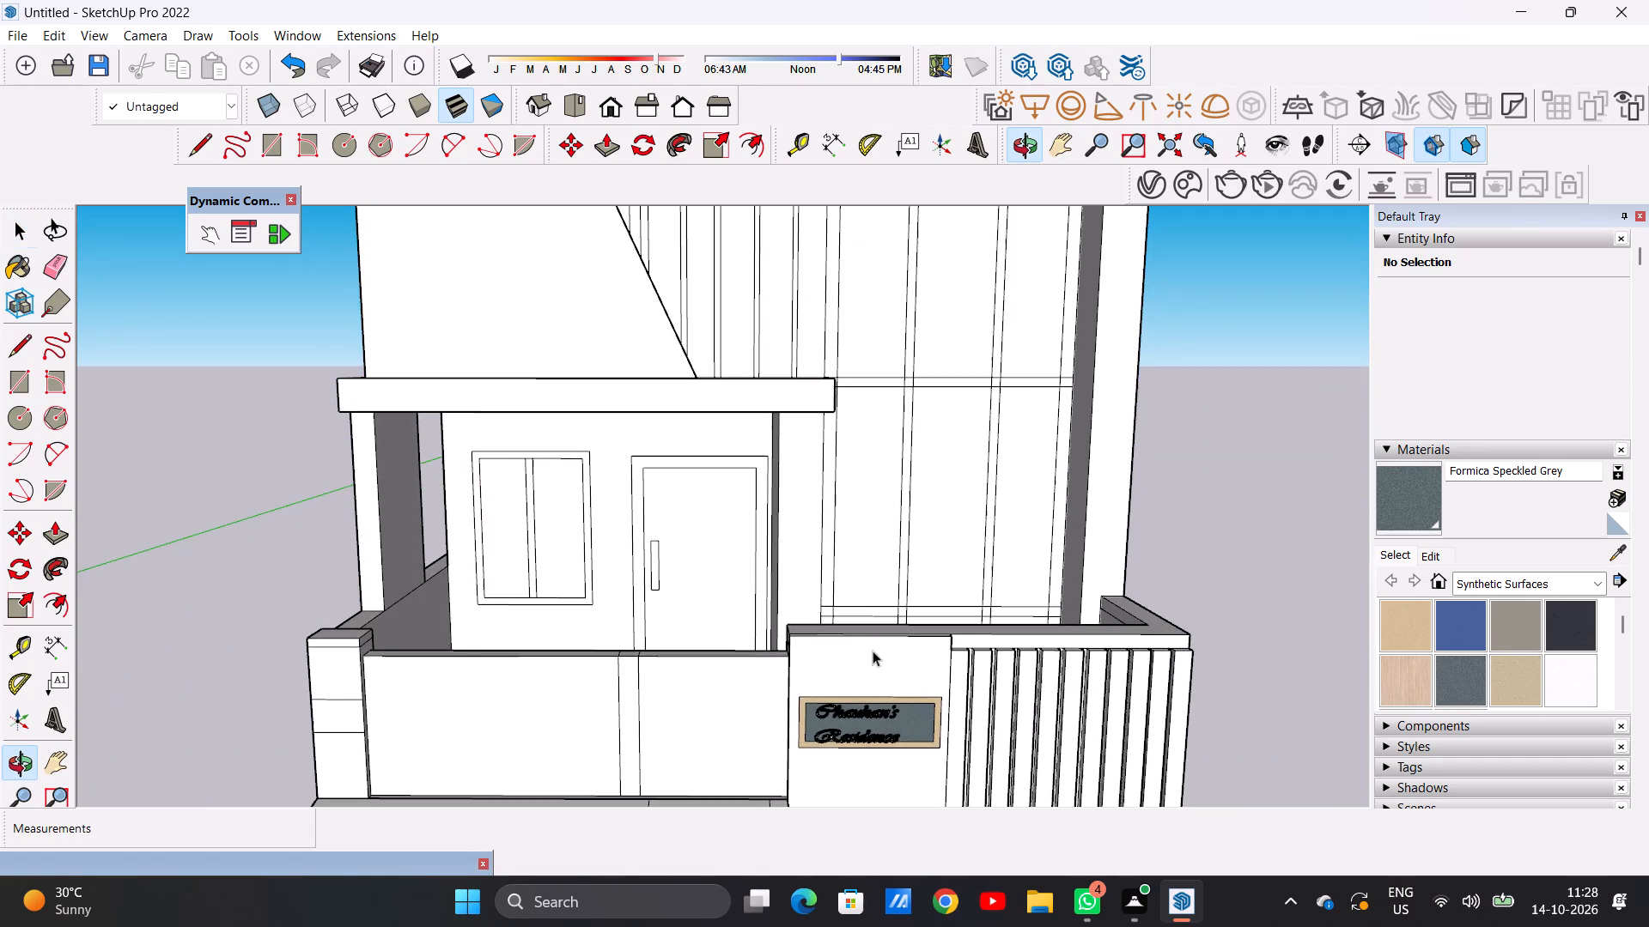
pyautogui.scroll(-8, 748, 653)
pyautogui.scroll(6, 754, 604)
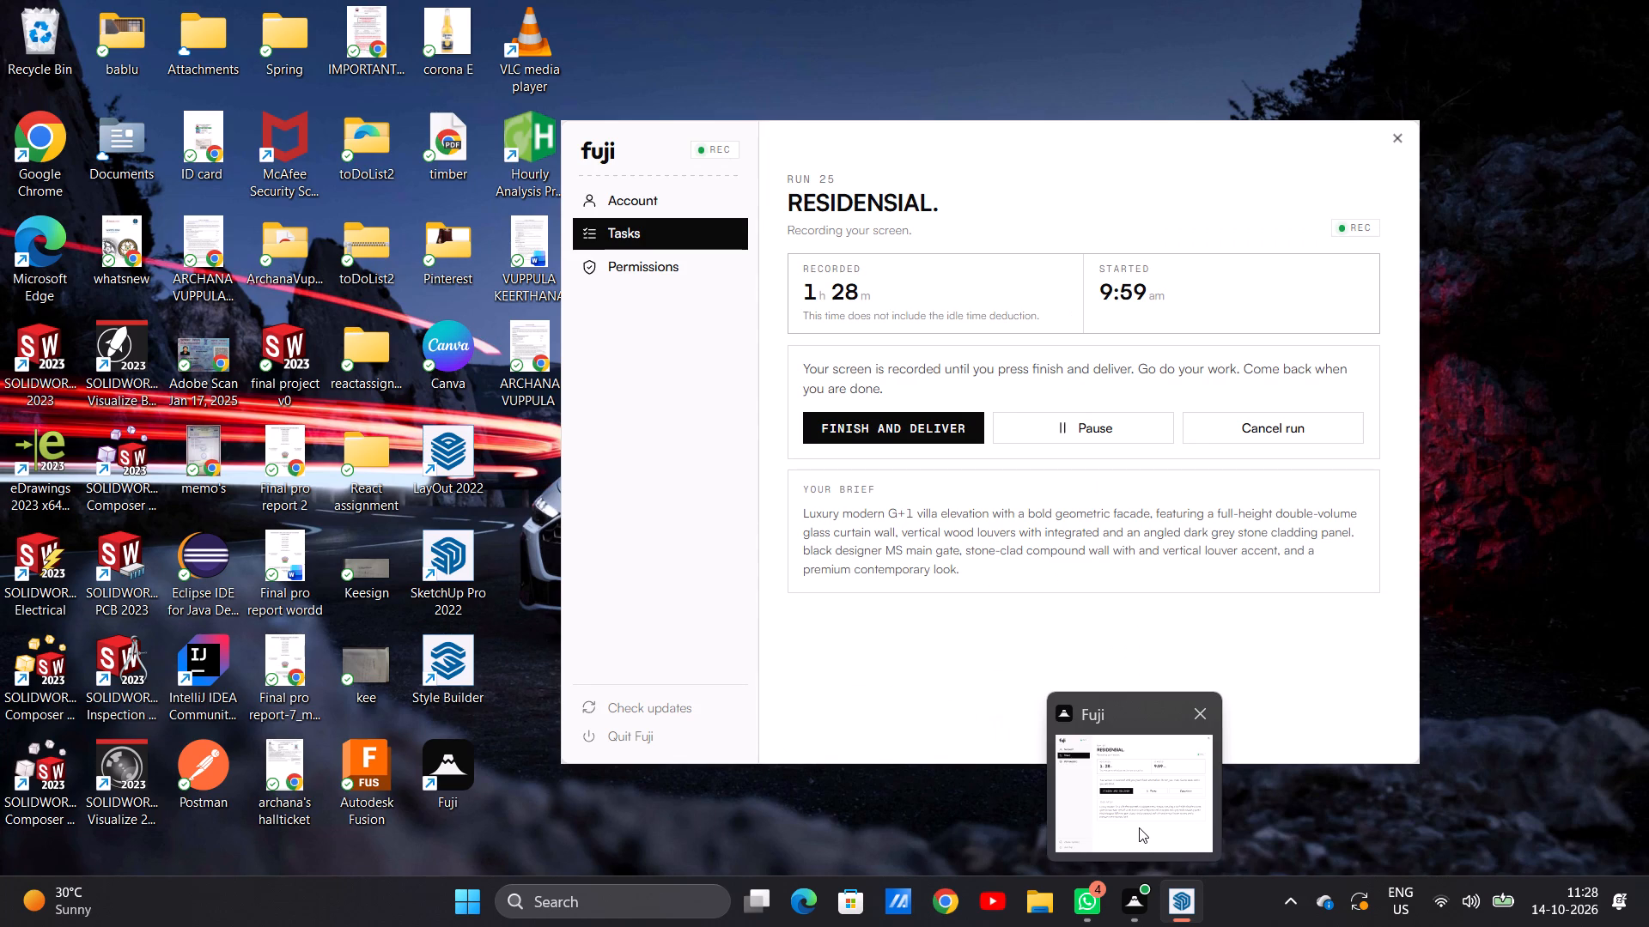
pyautogui.click(1145, 786)
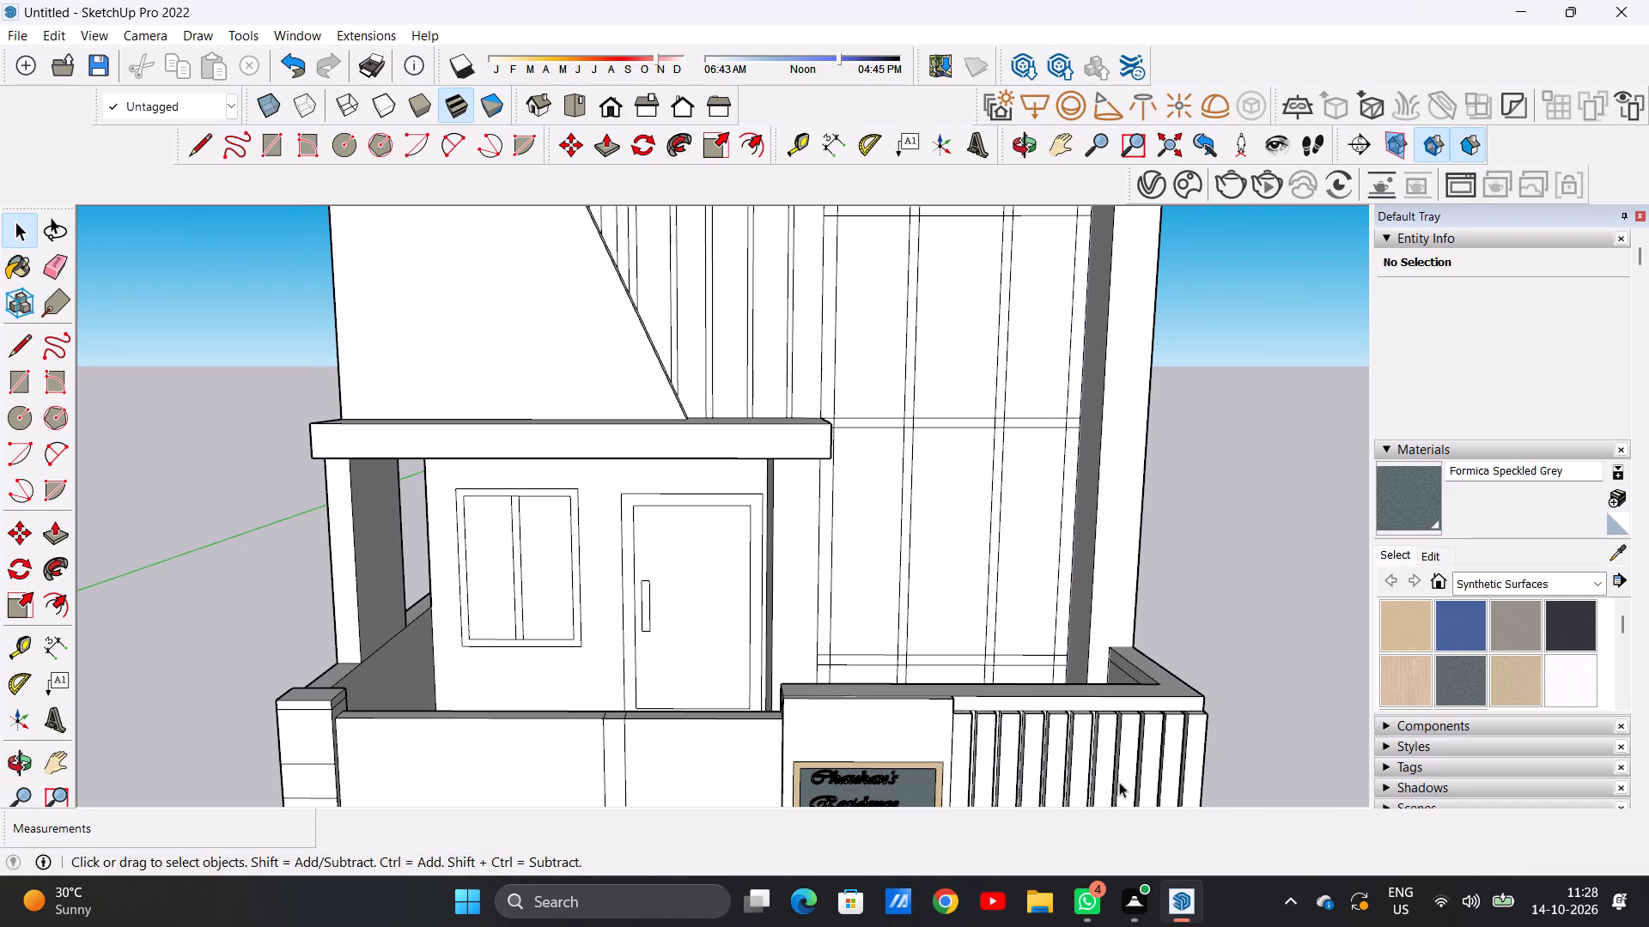
pyautogui.scroll(-10, 790, 630)
pyautogui.scroll(2, 751, 408)
pyautogui.scroll(-1, 751, 408)
pyautogui.scroll(2, 751, 406)
pyautogui.moveTo(715, 530); pyautogui.dragTo(696, 472, button='middle')
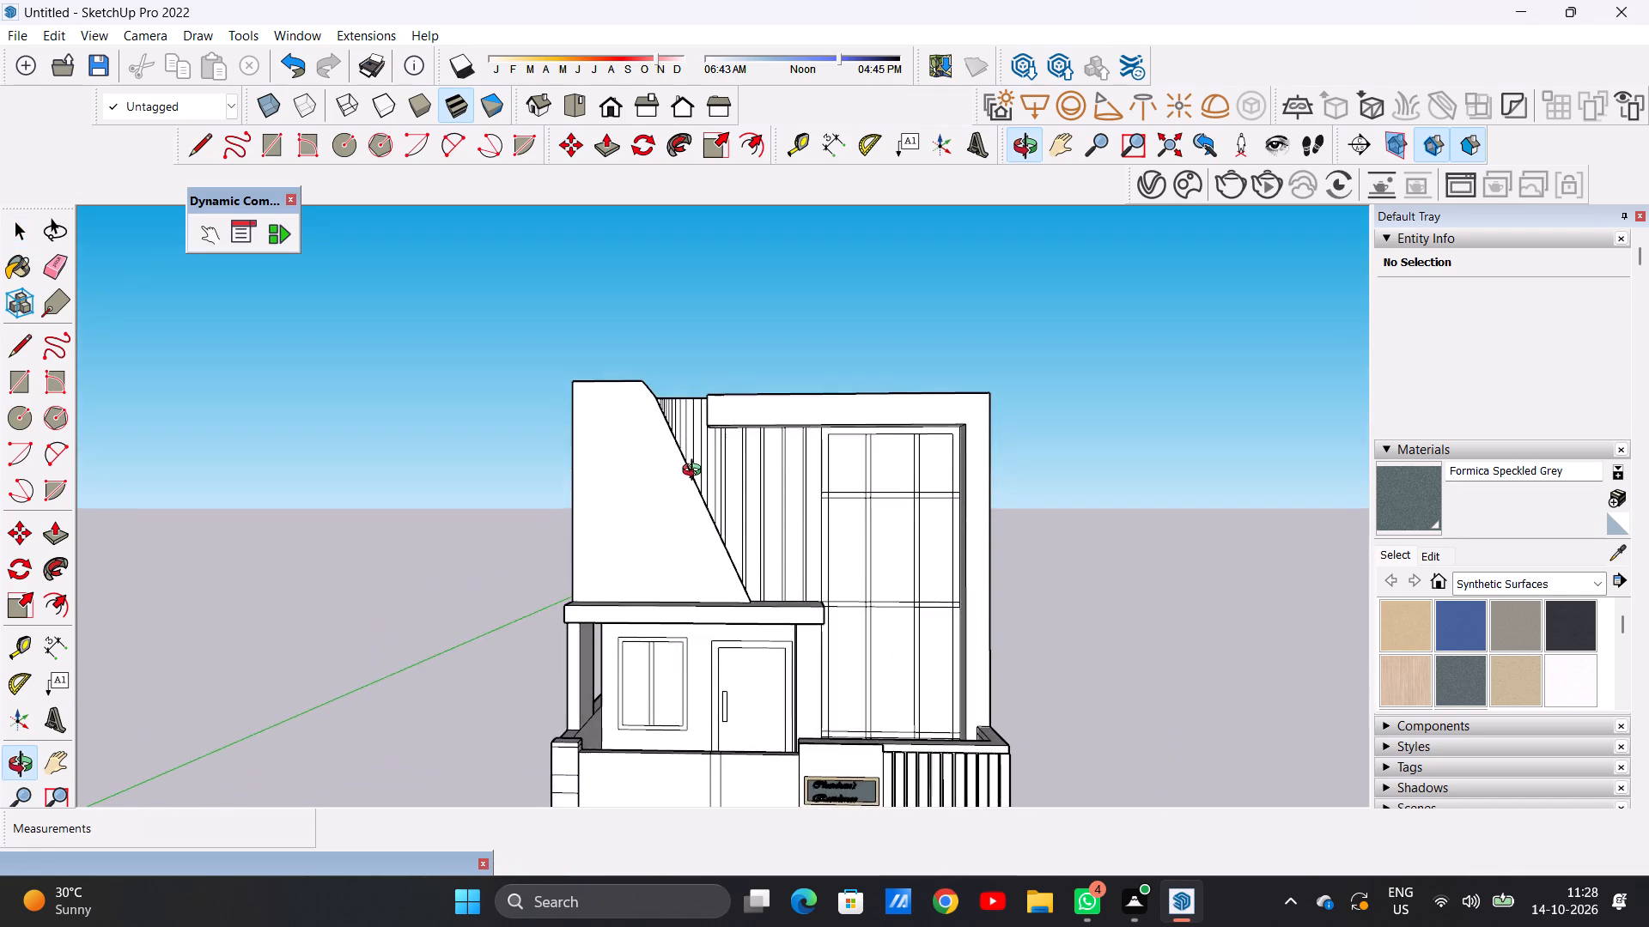
pyautogui.moveTo(696, 472); pyautogui.dragTo(713, 485, button='middle')
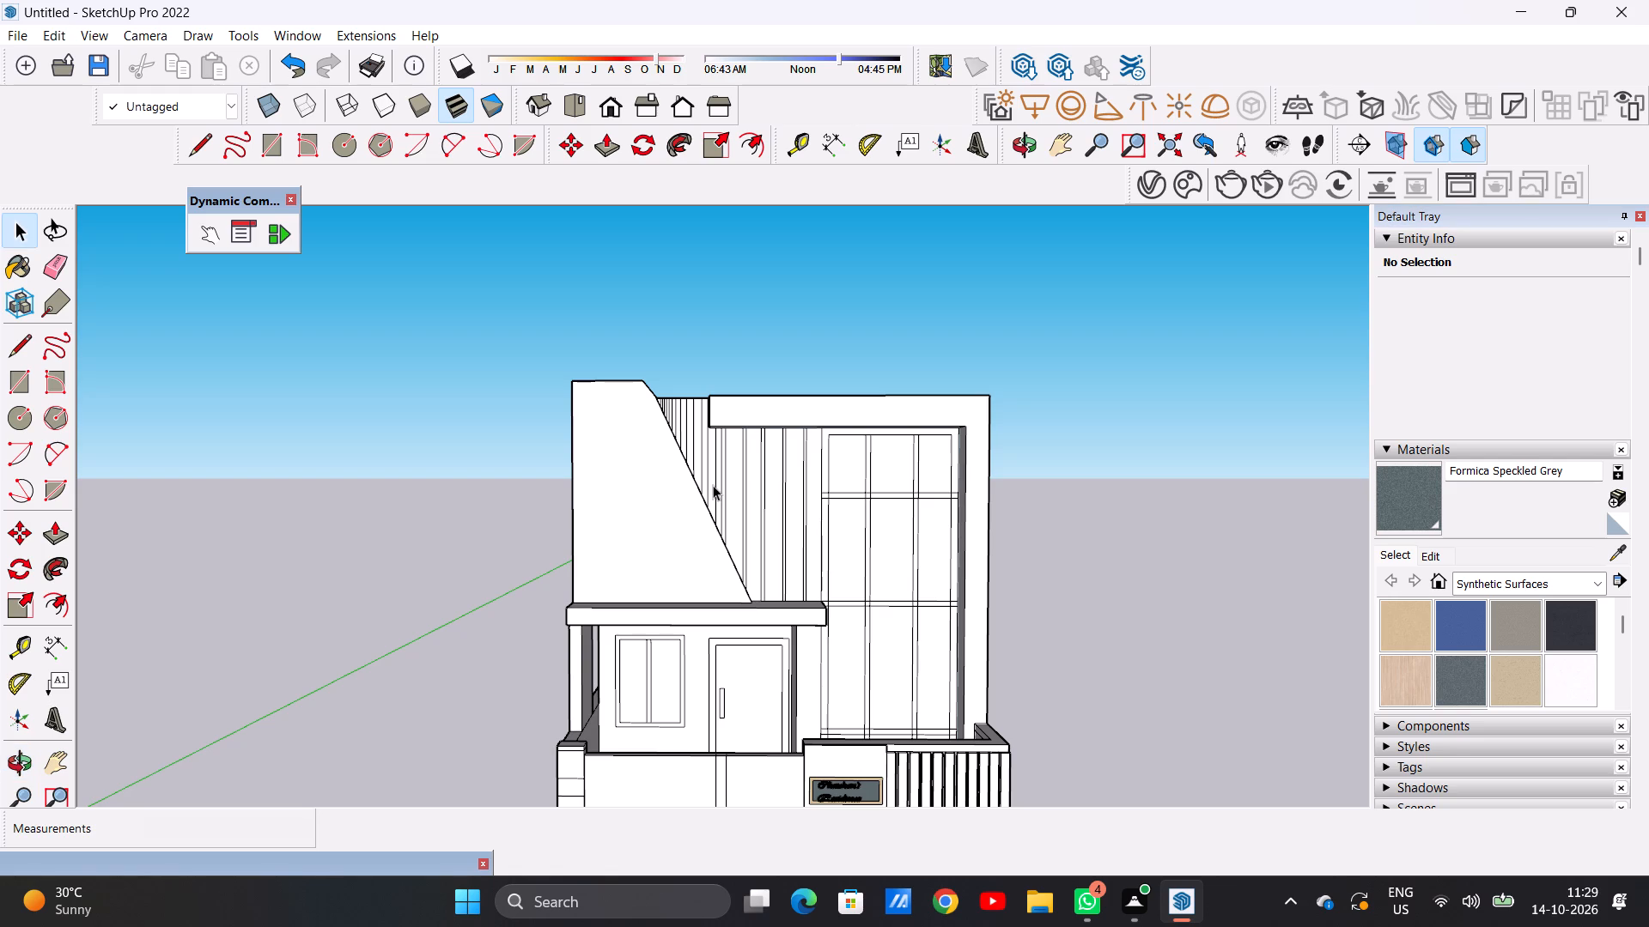
# Paint the slanted upper-floor front facade panel with Rough Square Concrete Block from the Brick, Cladding and Siding materials.
pyautogui.scroll(1, 713, 485)
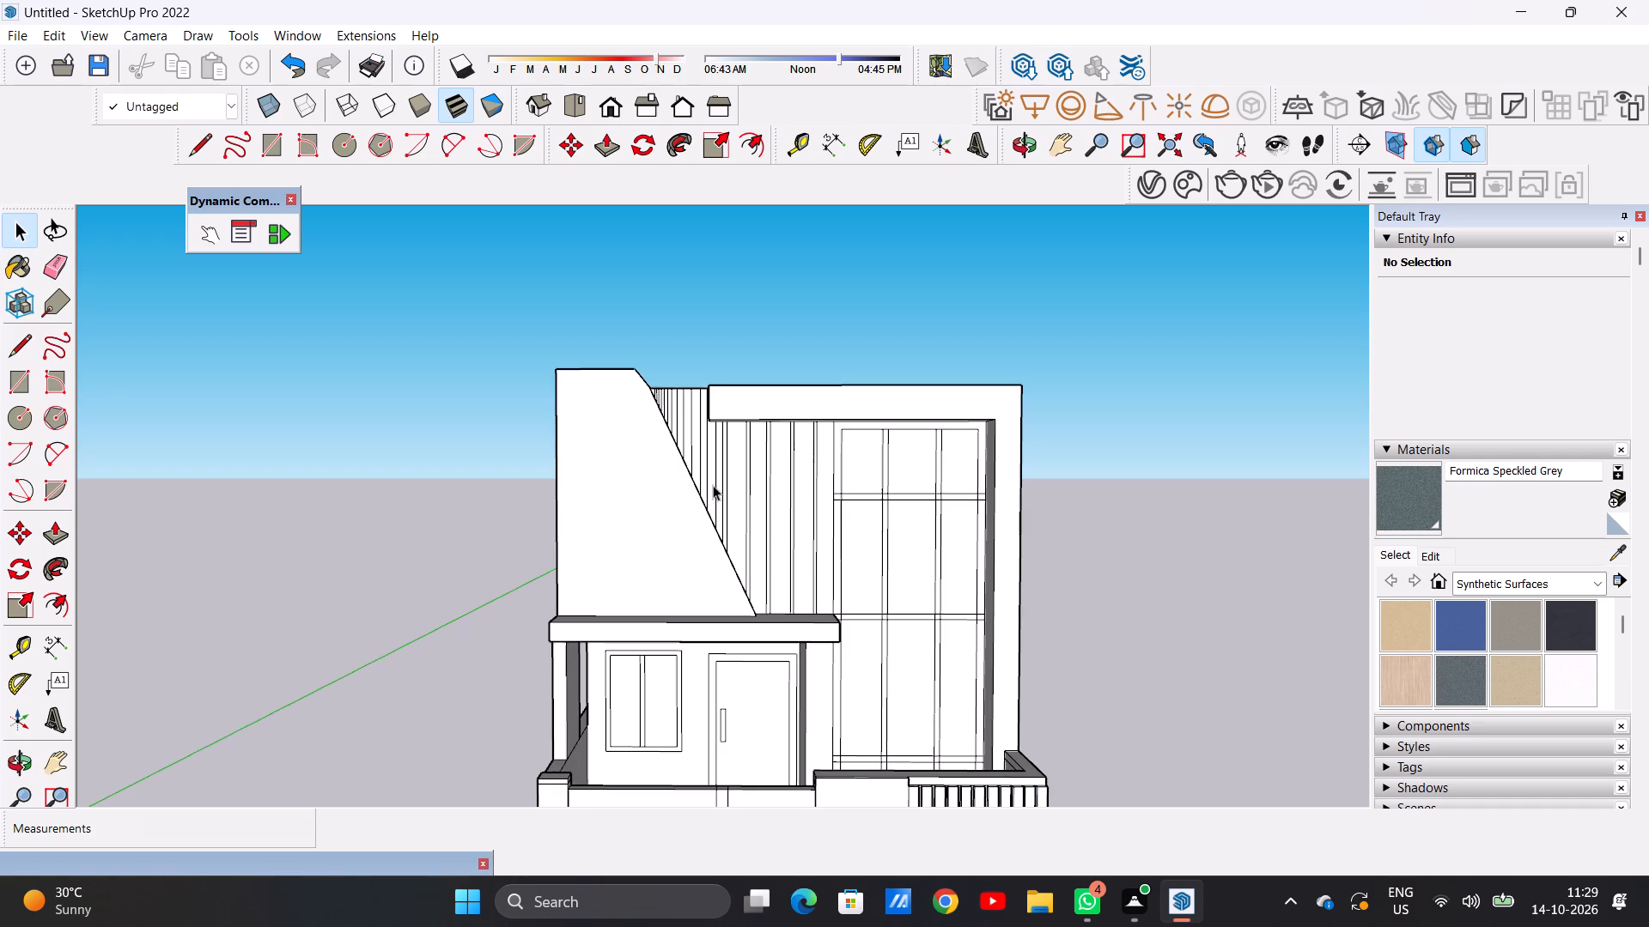
pyautogui.scroll(-1, 635, 558)
pyautogui.scroll(4, 635, 558)
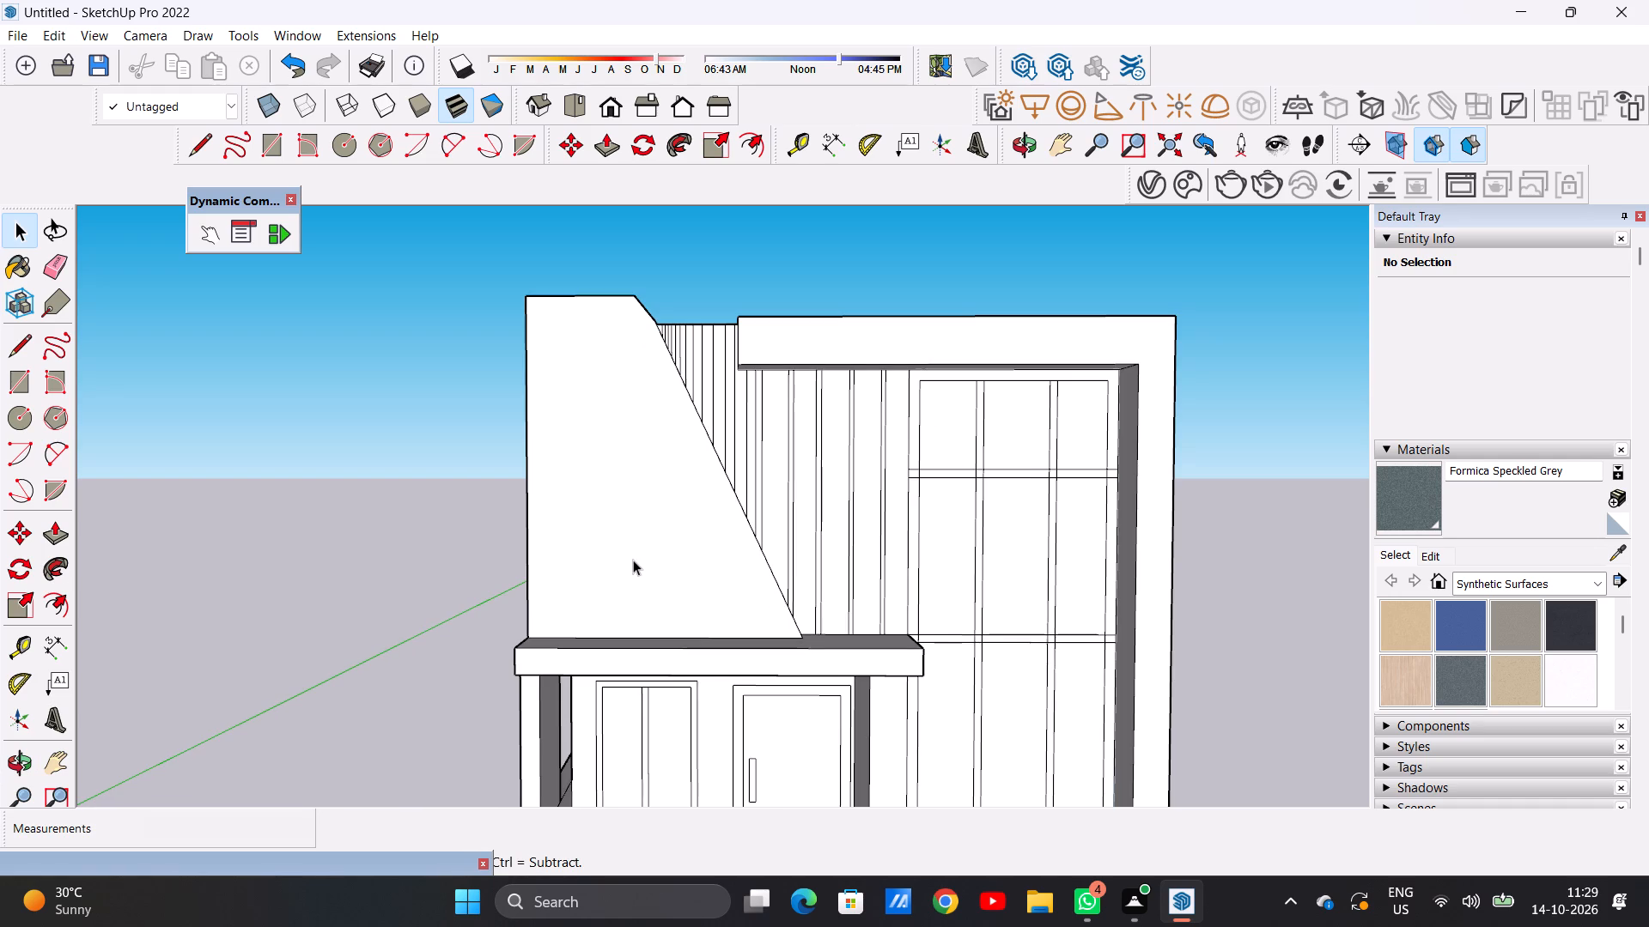
pyautogui.click(1593, 583)
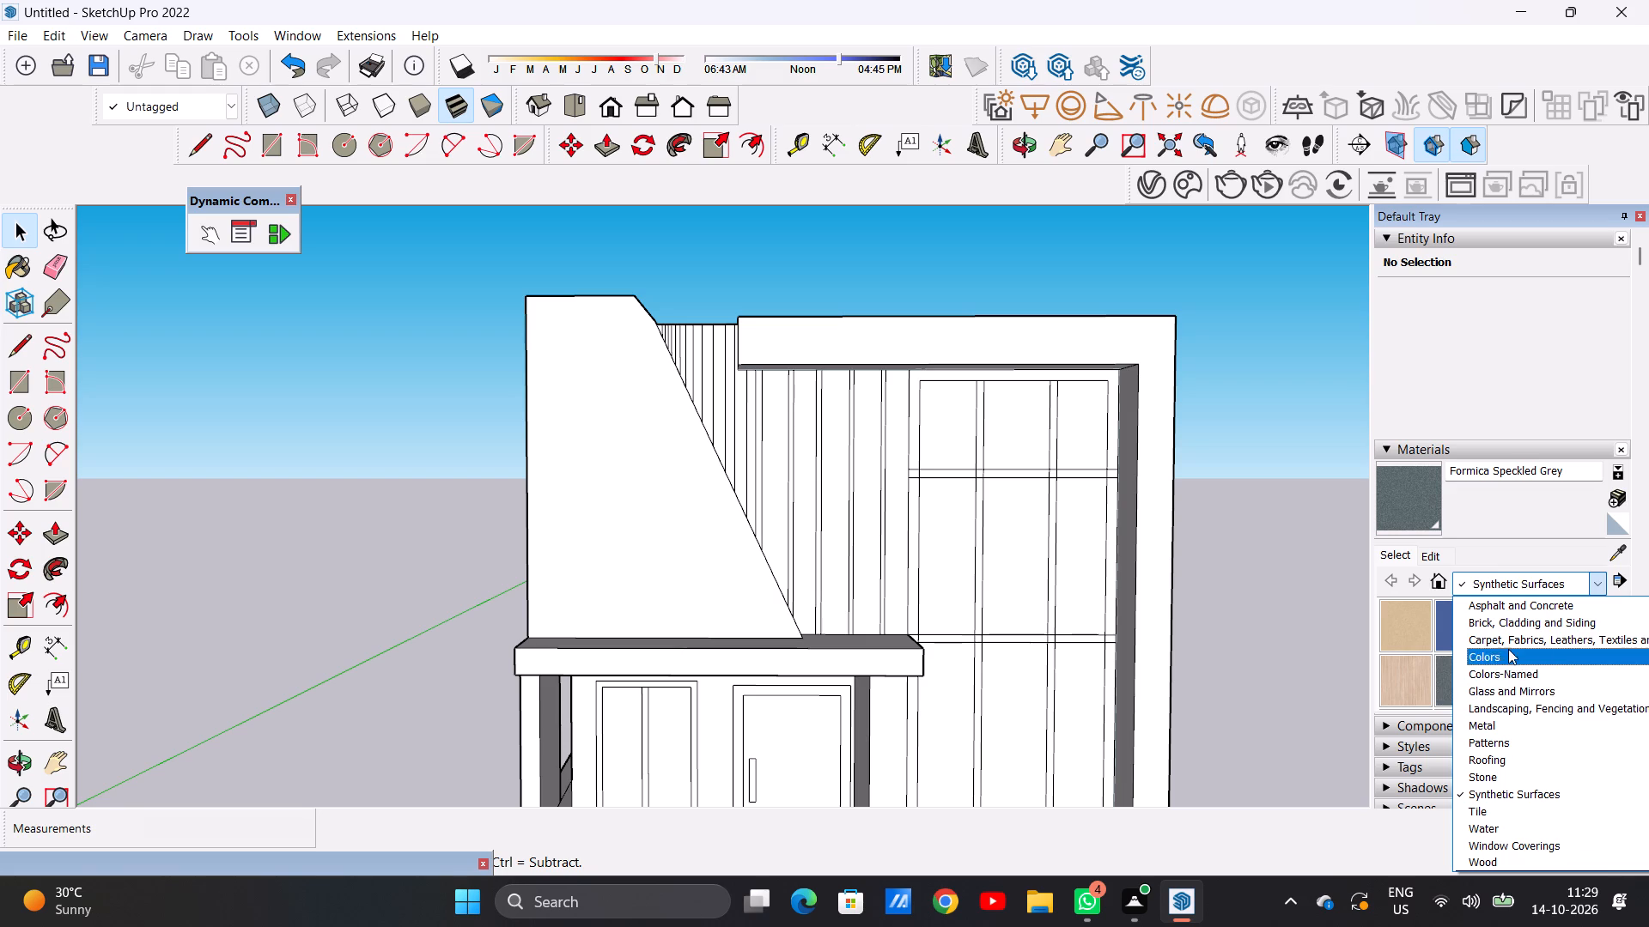
pyautogui.click(1520, 624)
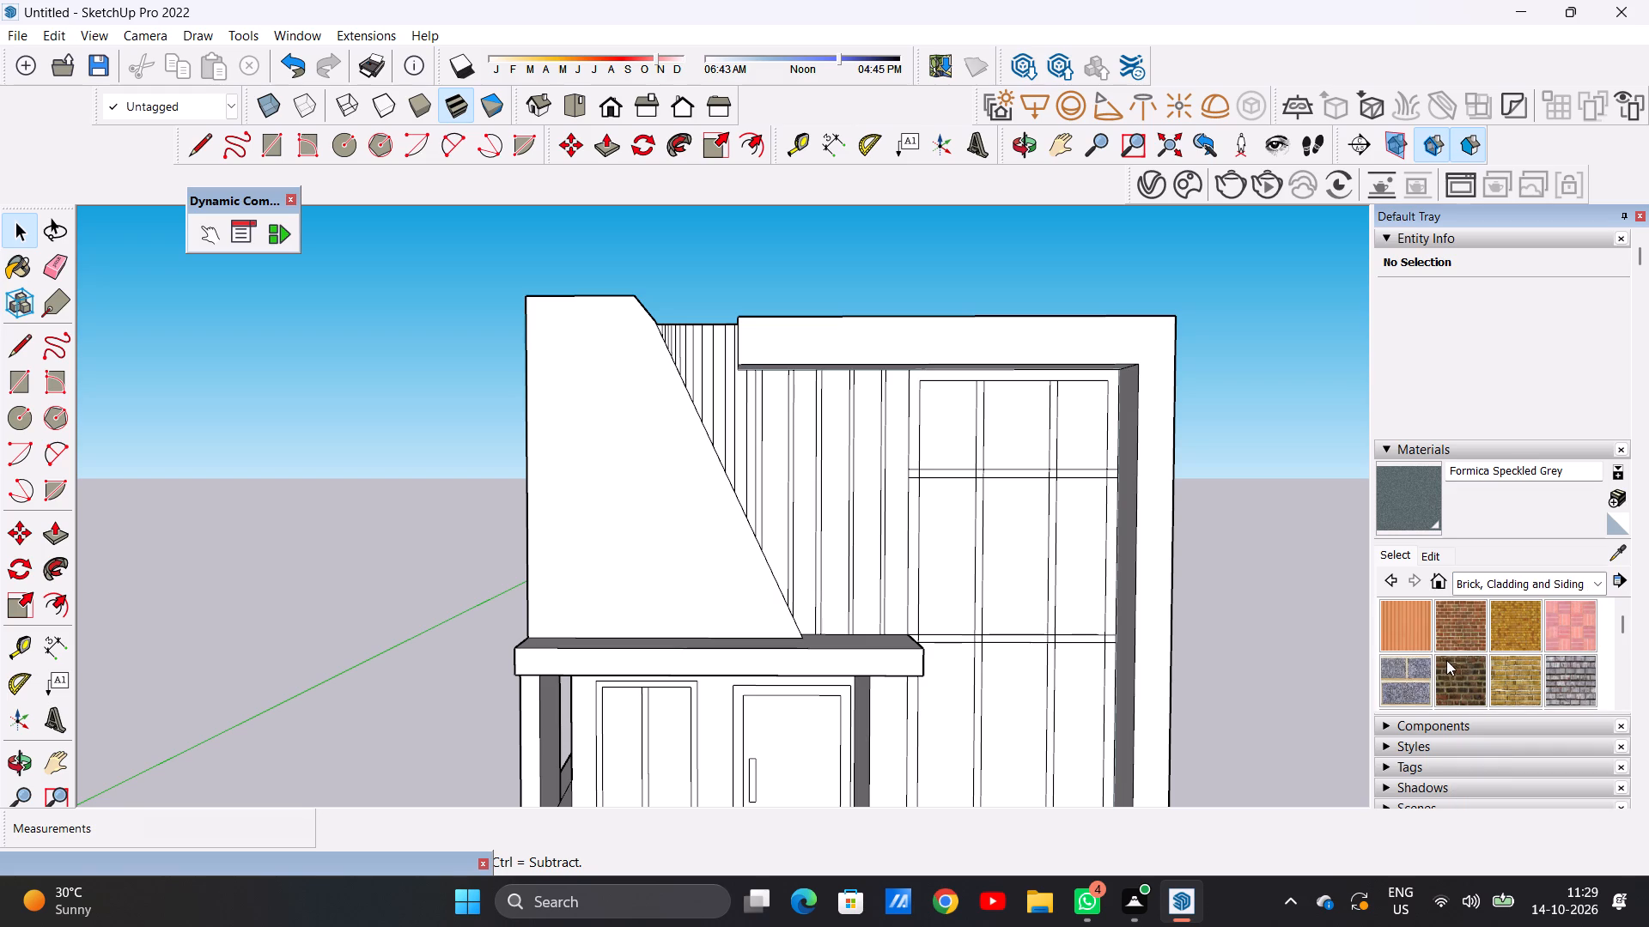
pyautogui.scroll(-1, 1441, 661)
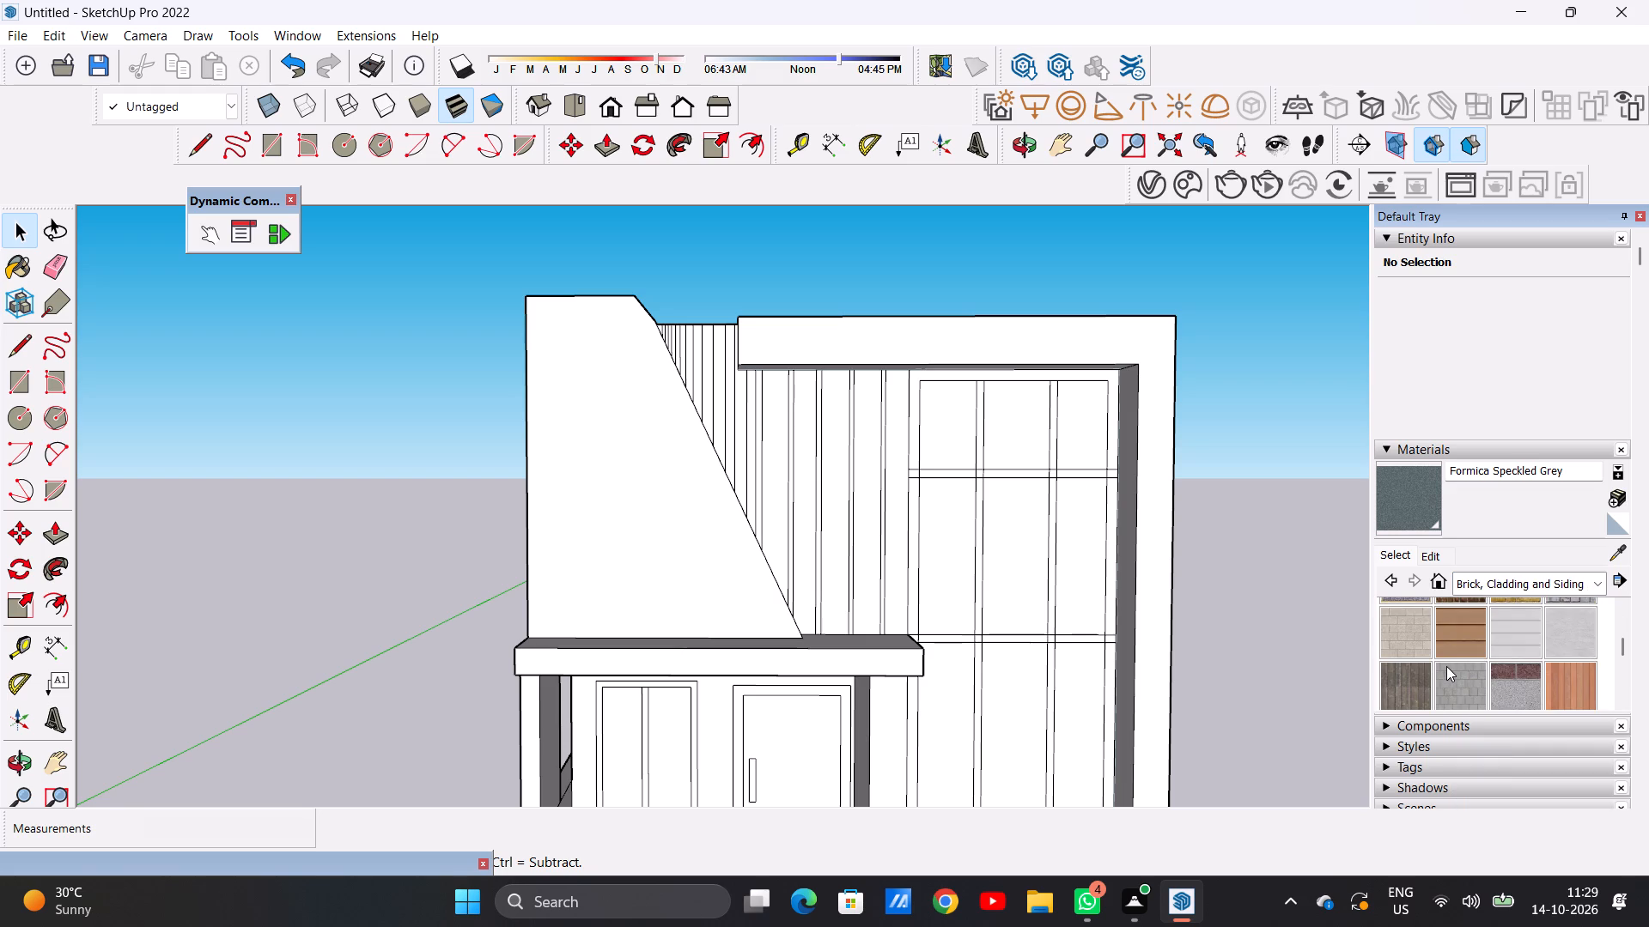
pyautogui.scroll(-1, 1446, 669)
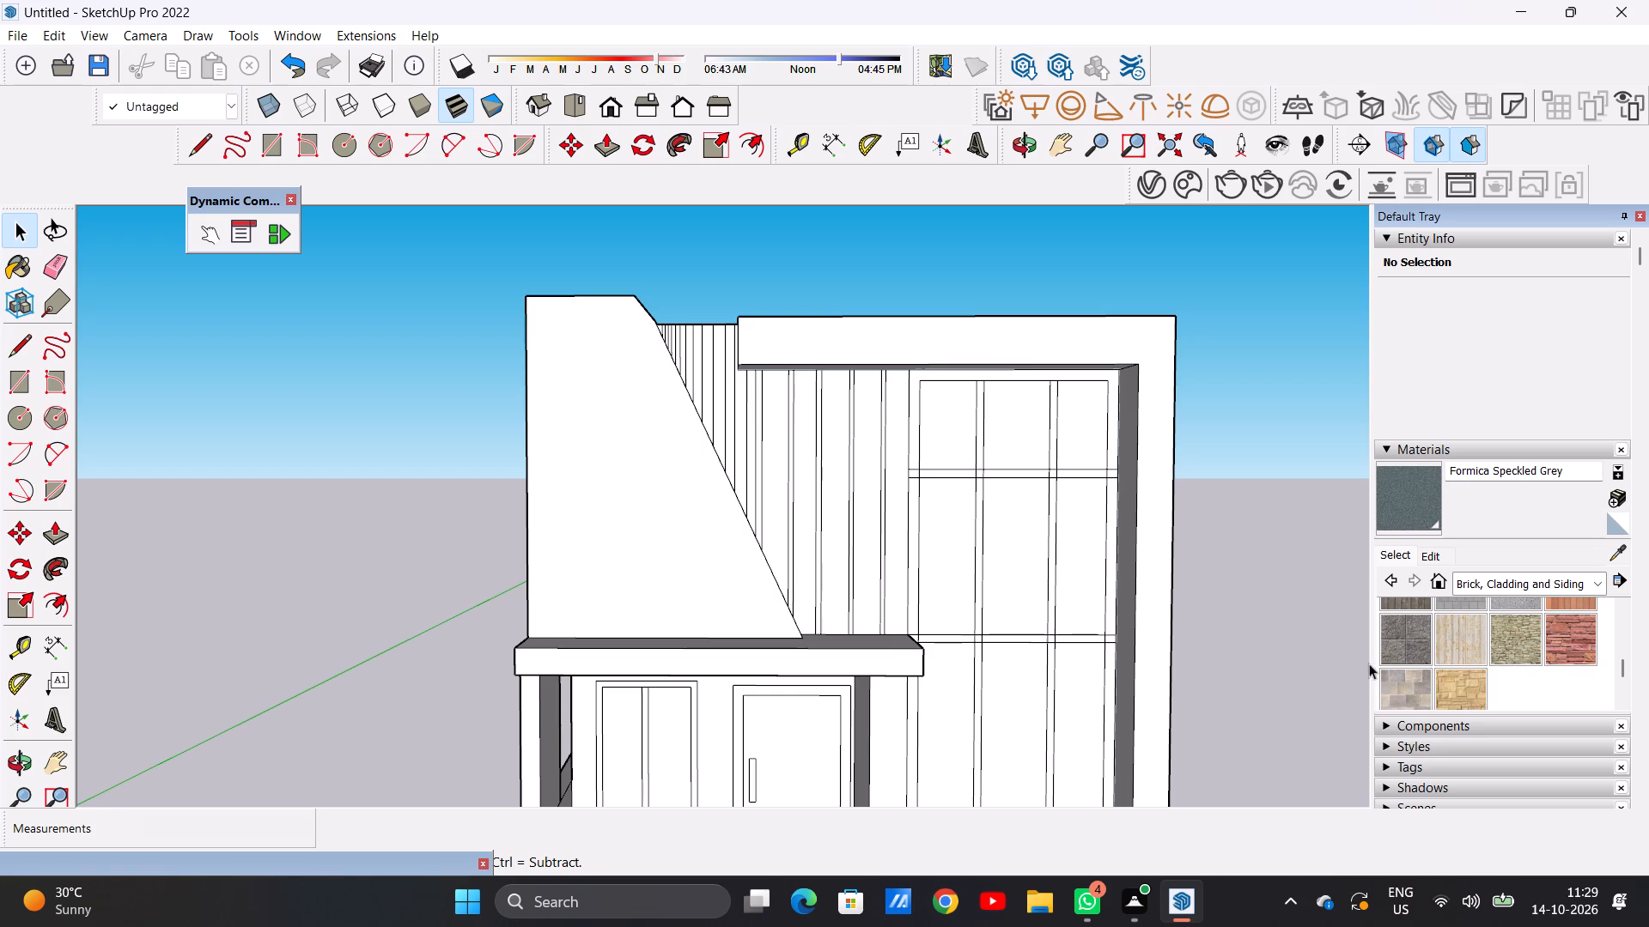
pyautogui.click(1400, 634)
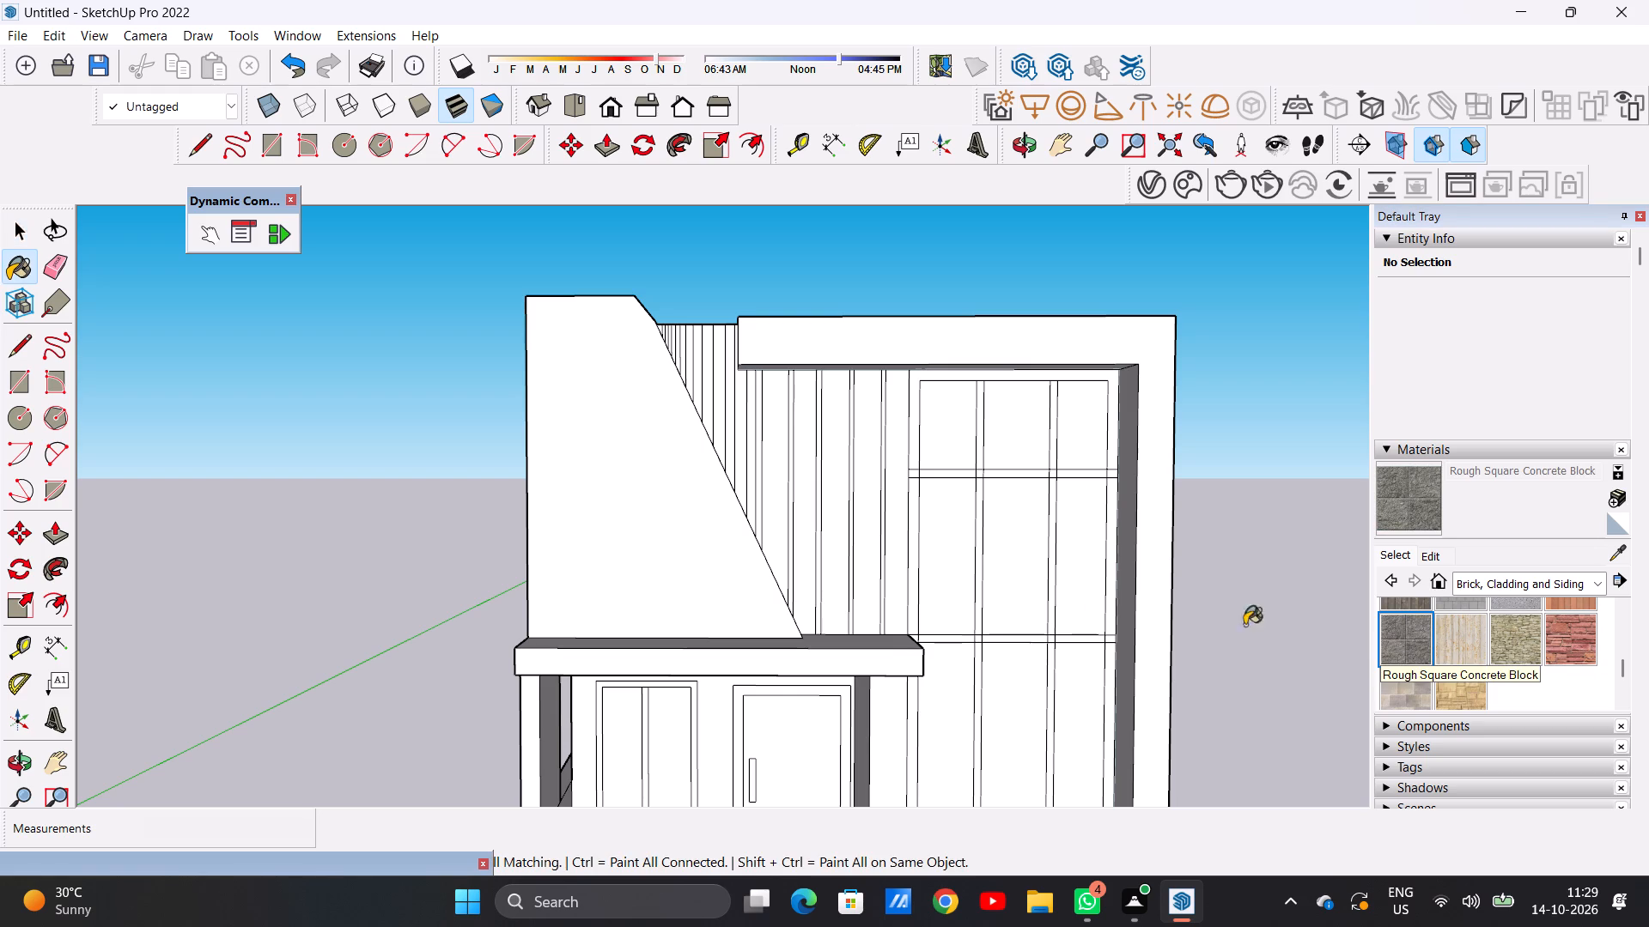
pyautogui.click(624, 556)
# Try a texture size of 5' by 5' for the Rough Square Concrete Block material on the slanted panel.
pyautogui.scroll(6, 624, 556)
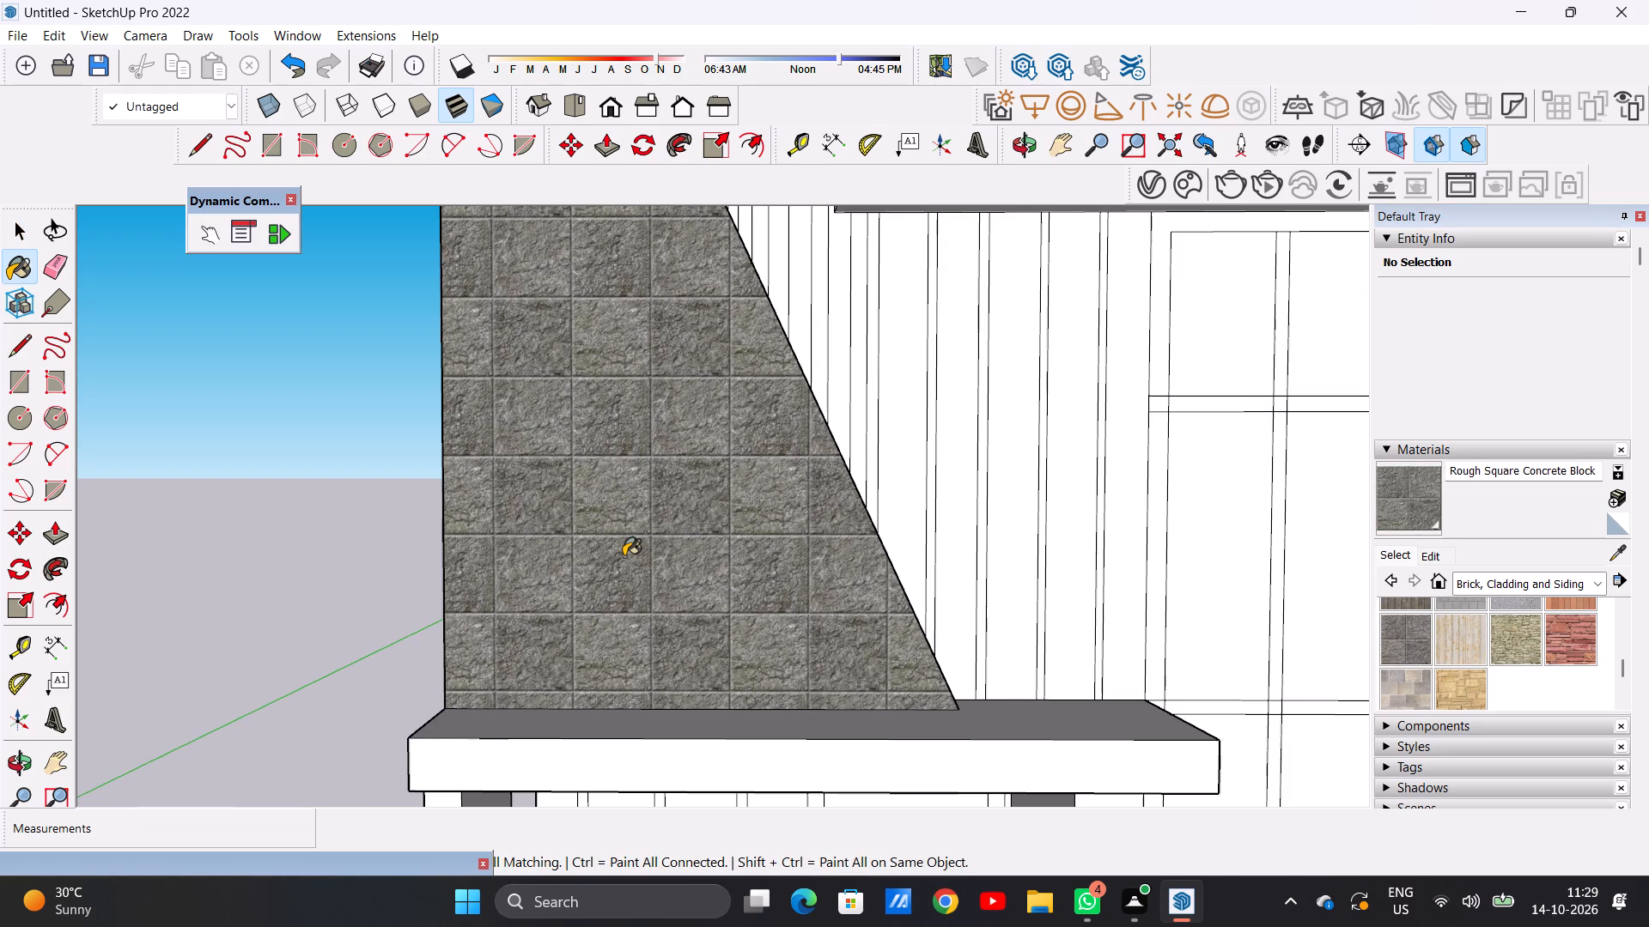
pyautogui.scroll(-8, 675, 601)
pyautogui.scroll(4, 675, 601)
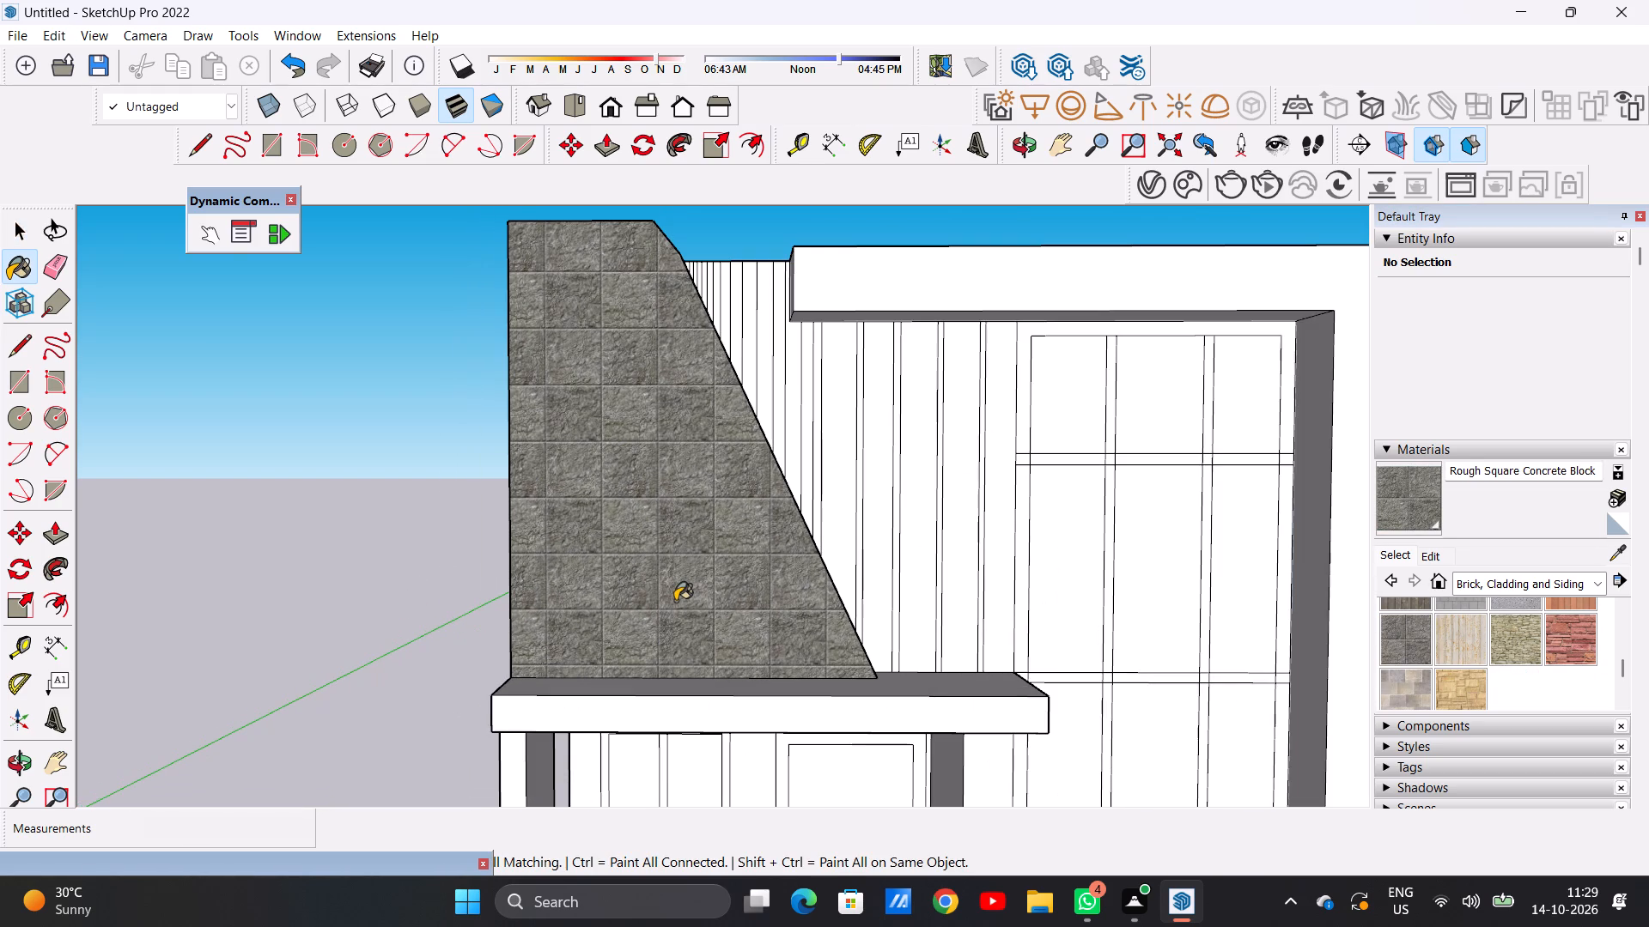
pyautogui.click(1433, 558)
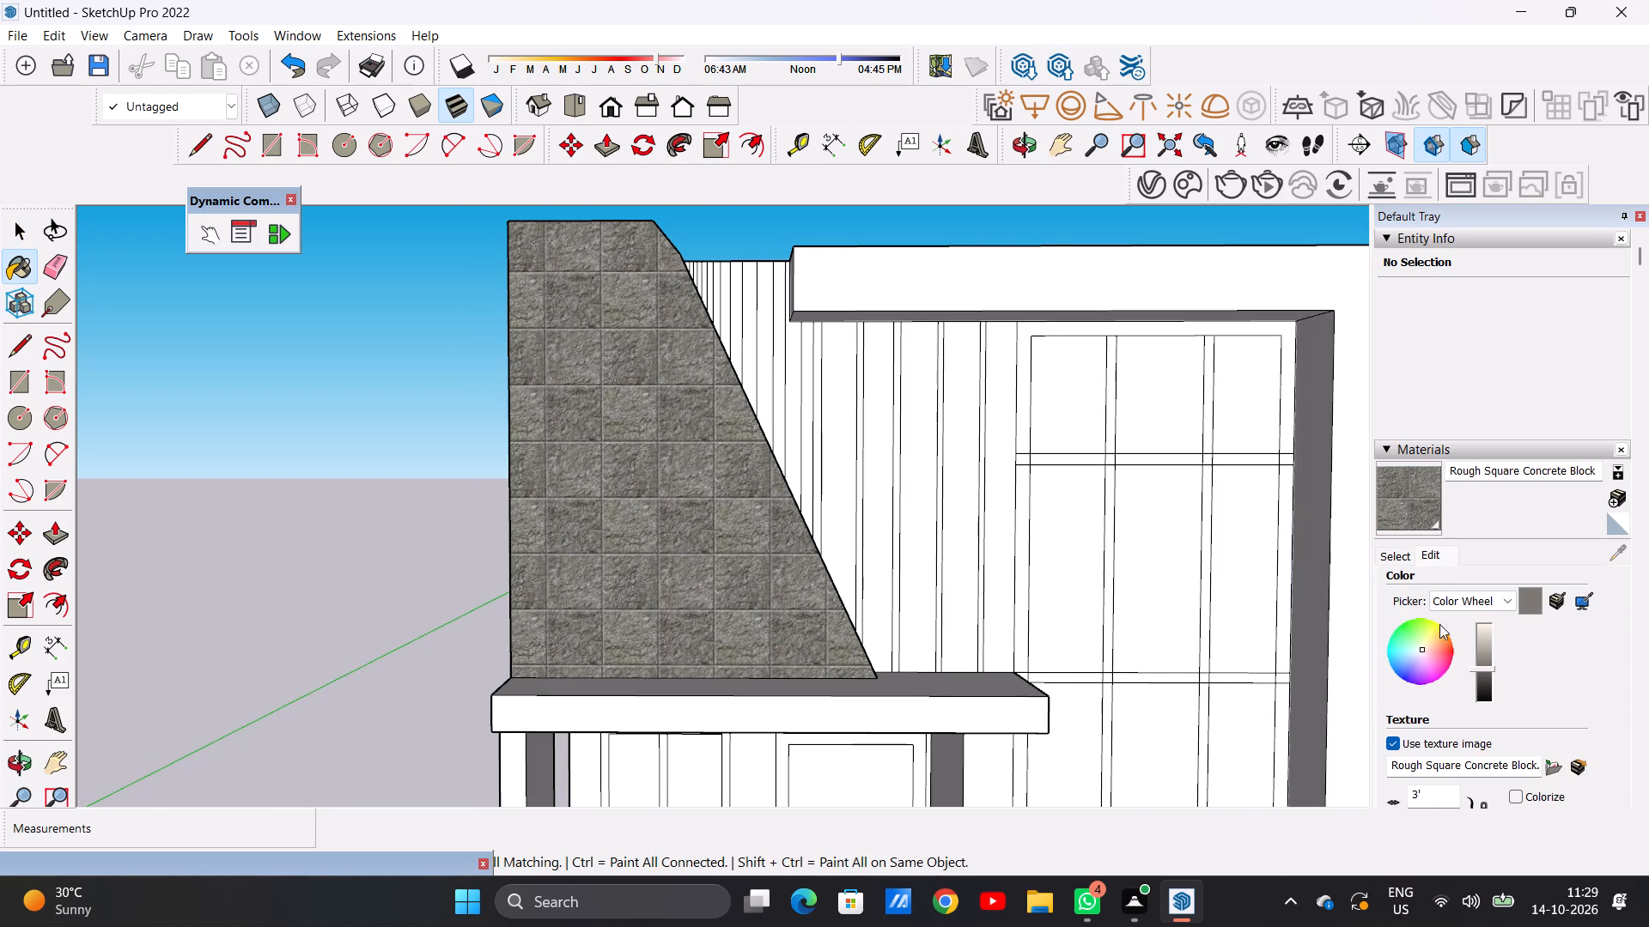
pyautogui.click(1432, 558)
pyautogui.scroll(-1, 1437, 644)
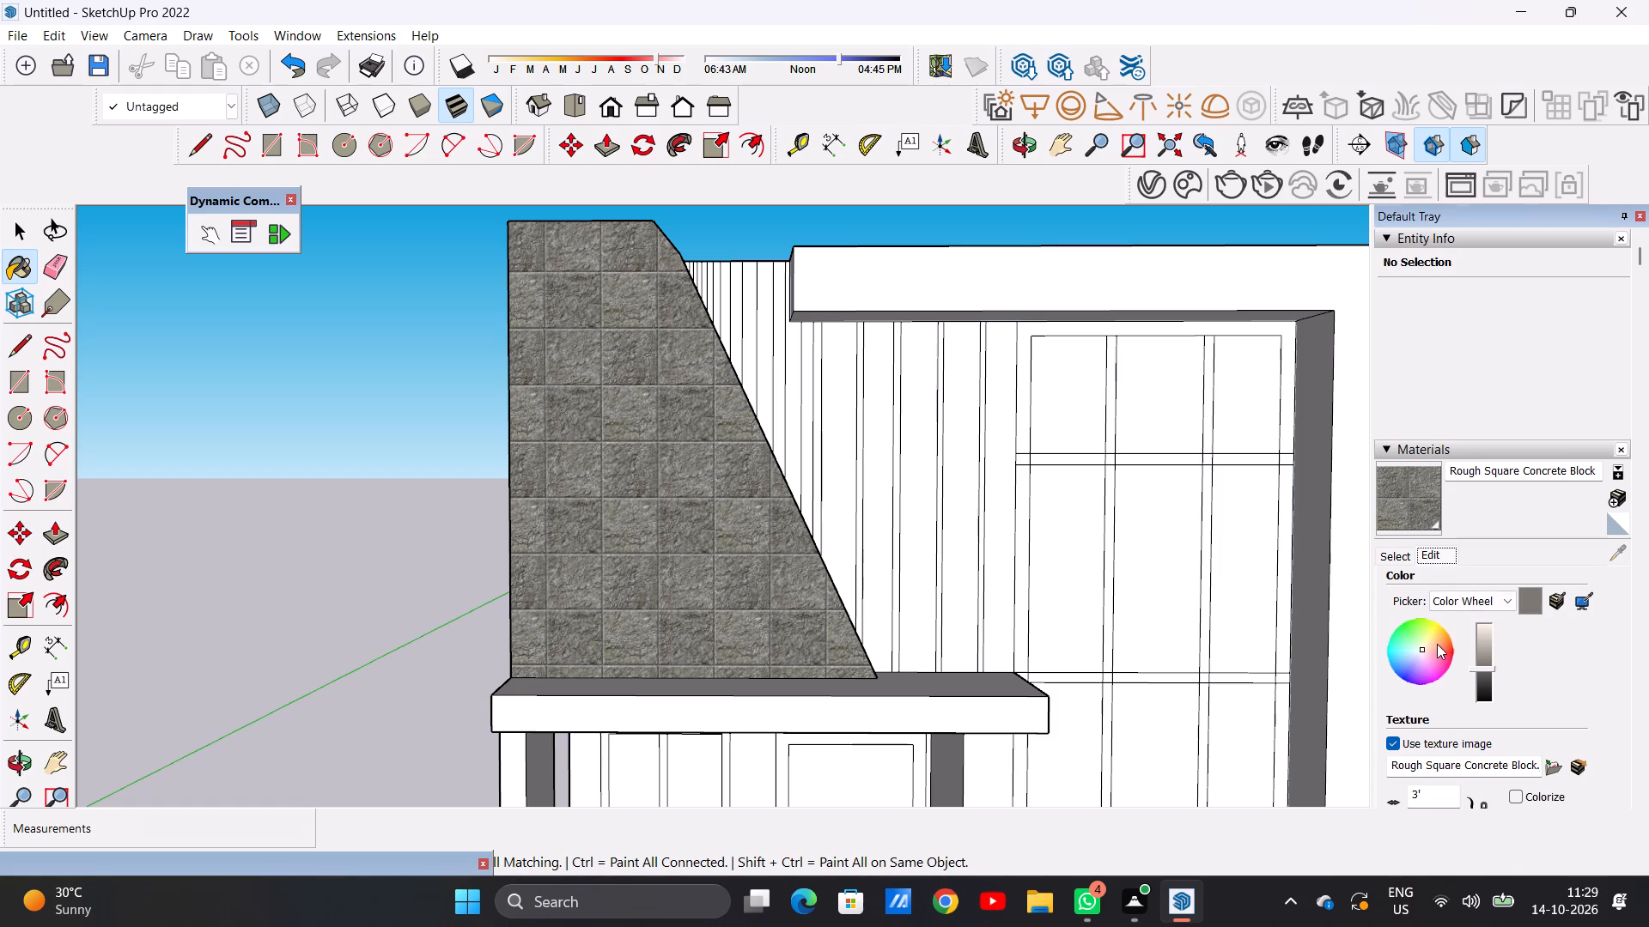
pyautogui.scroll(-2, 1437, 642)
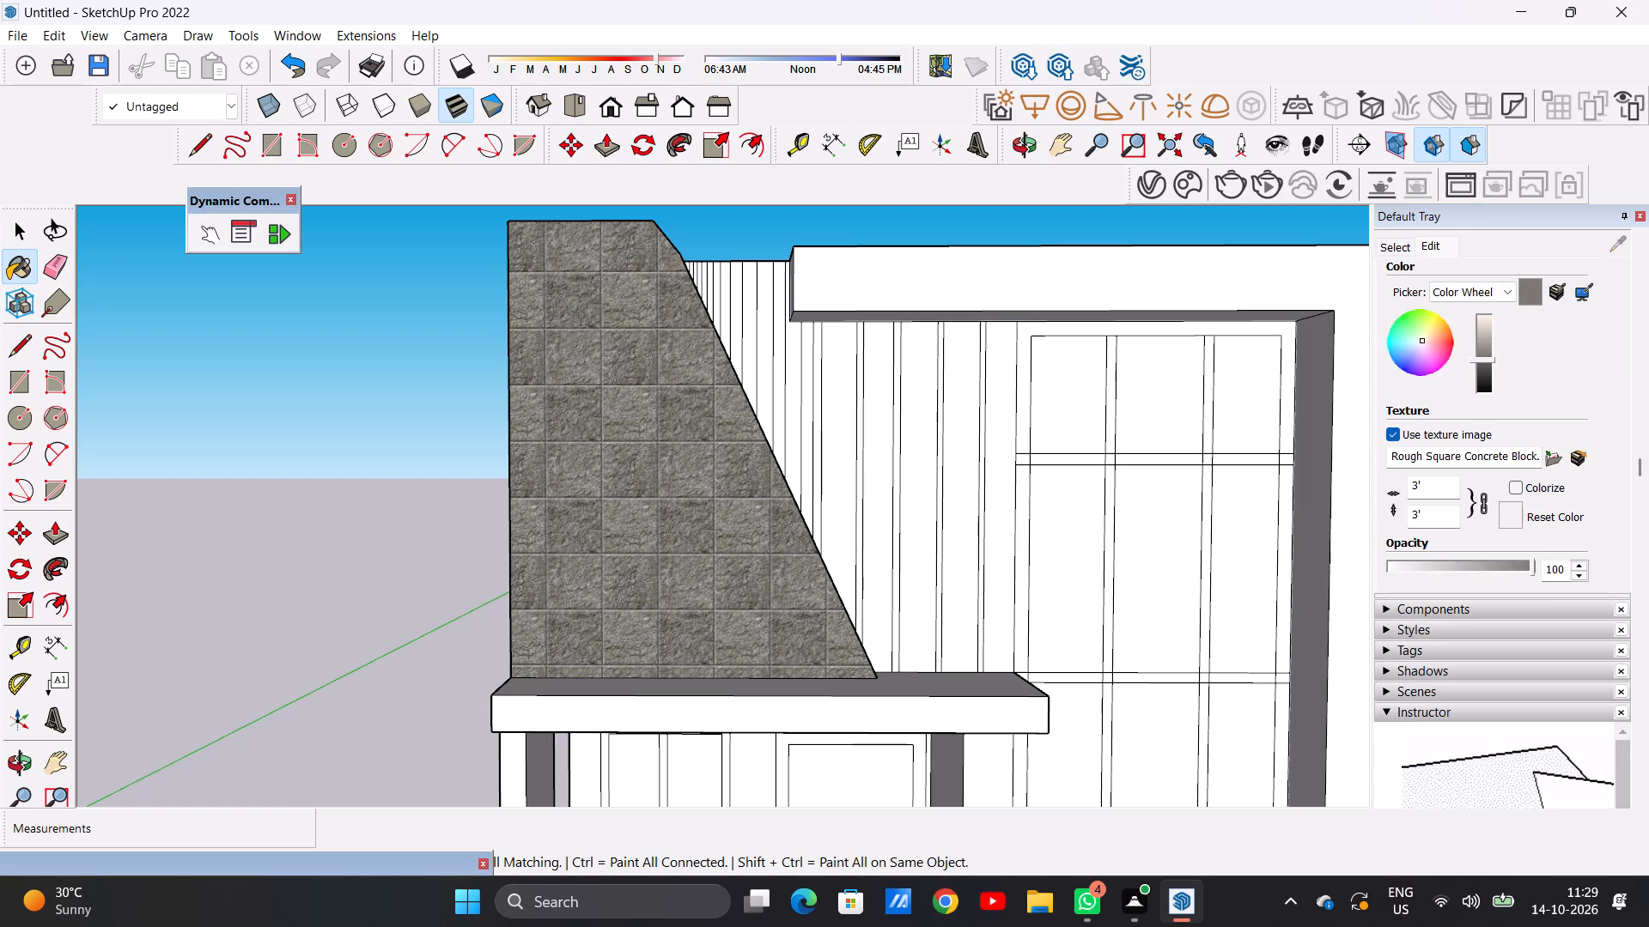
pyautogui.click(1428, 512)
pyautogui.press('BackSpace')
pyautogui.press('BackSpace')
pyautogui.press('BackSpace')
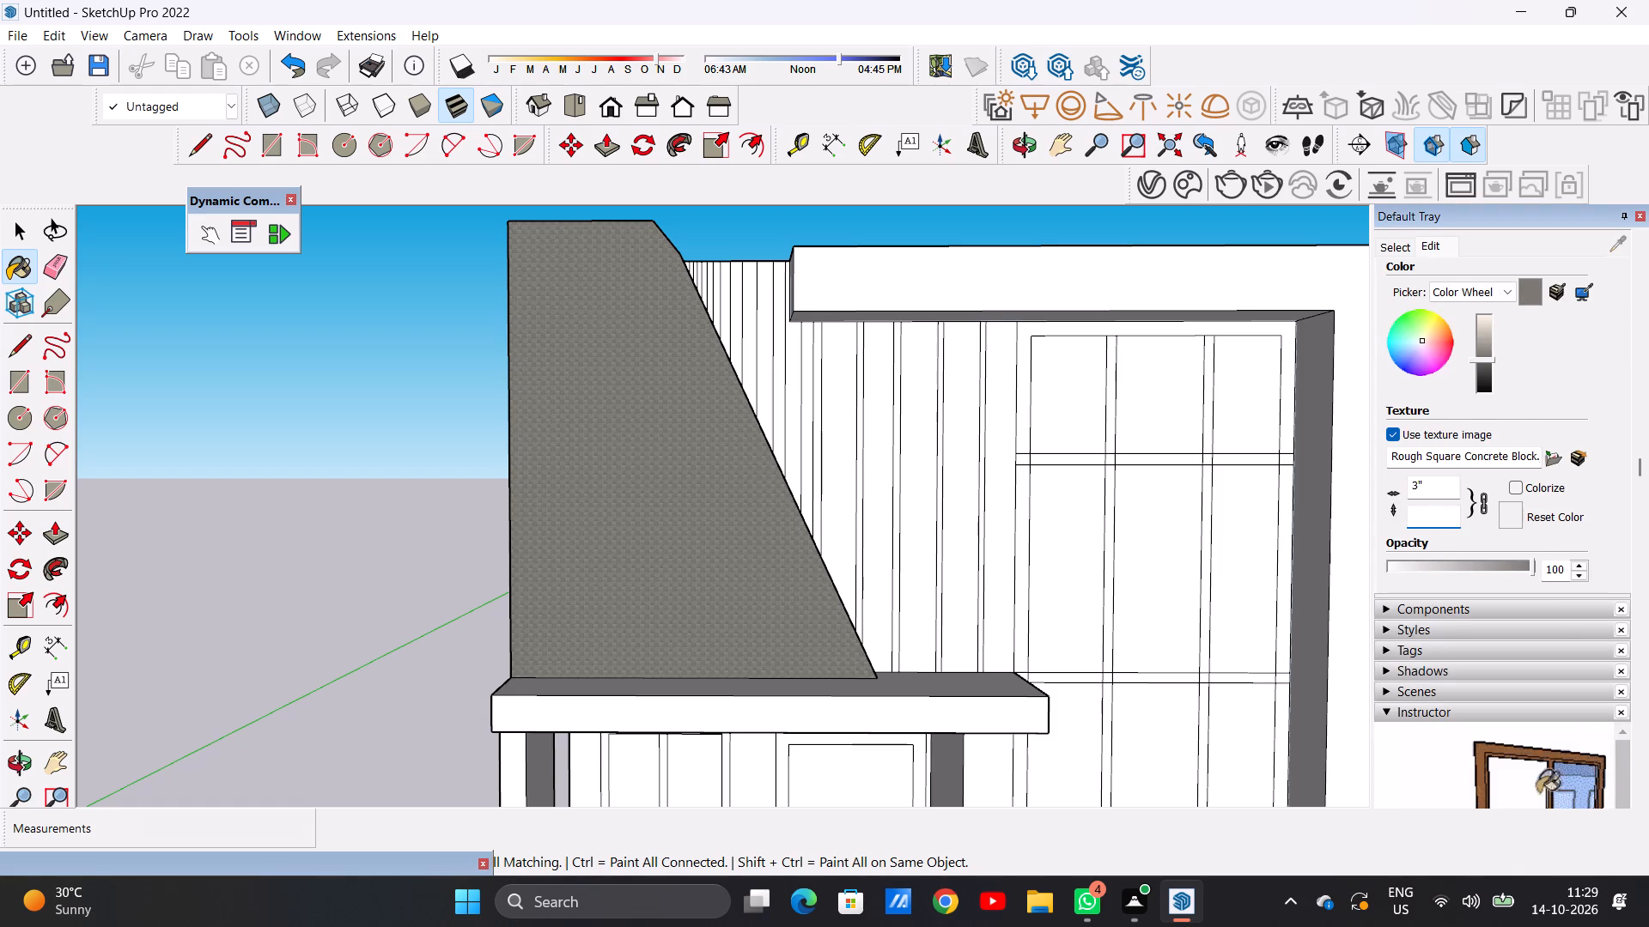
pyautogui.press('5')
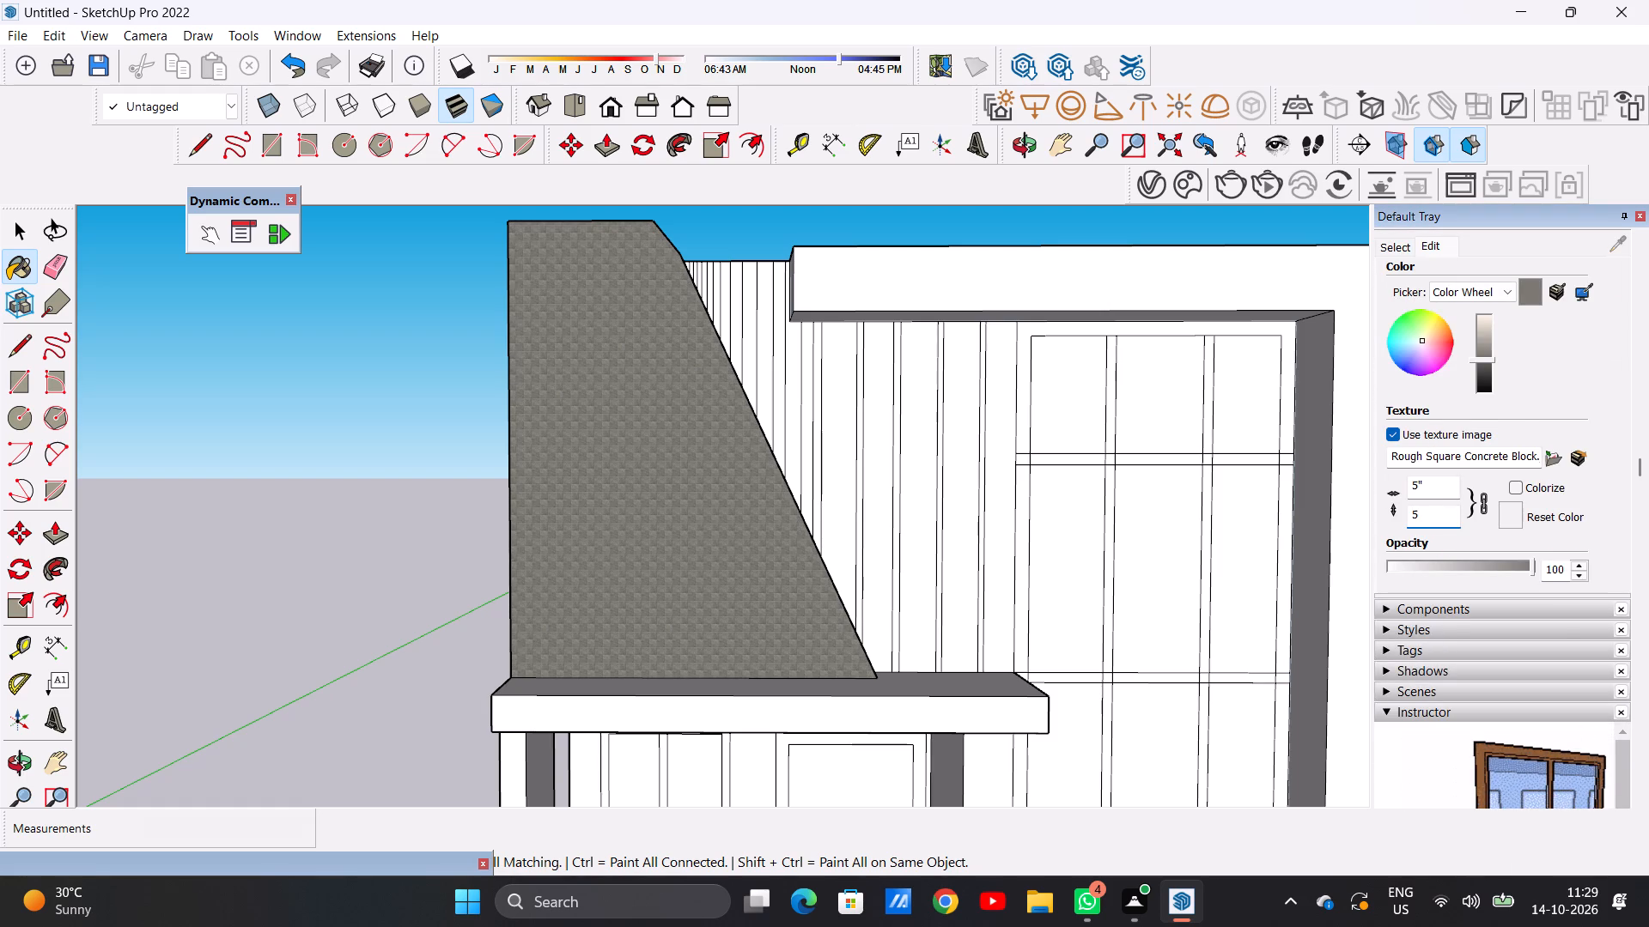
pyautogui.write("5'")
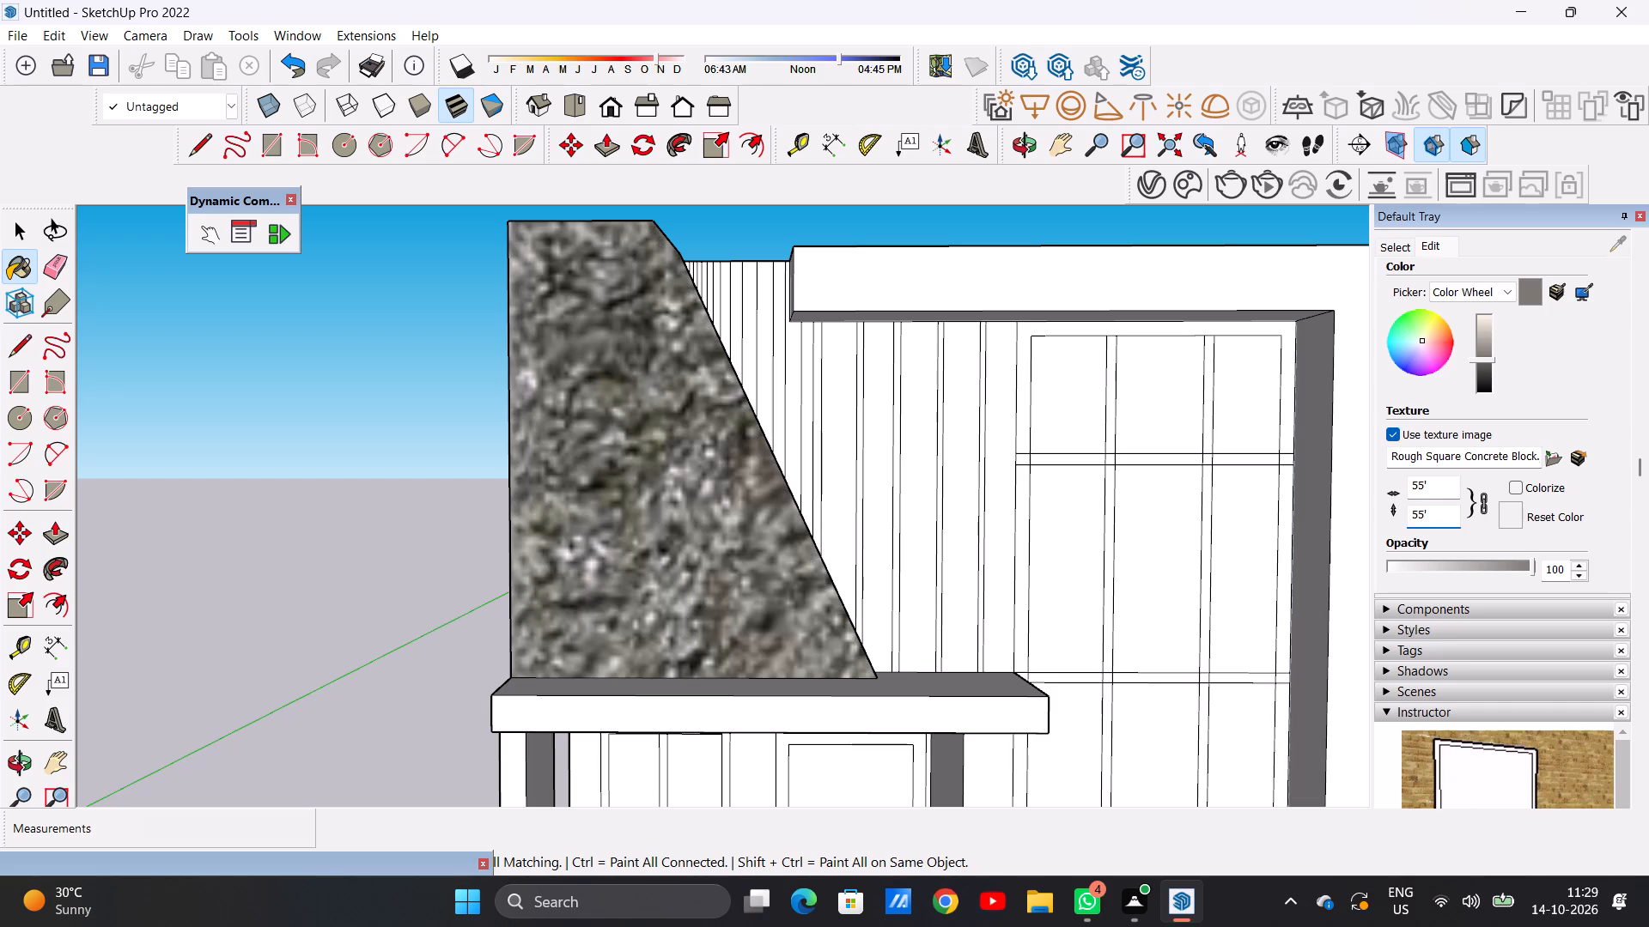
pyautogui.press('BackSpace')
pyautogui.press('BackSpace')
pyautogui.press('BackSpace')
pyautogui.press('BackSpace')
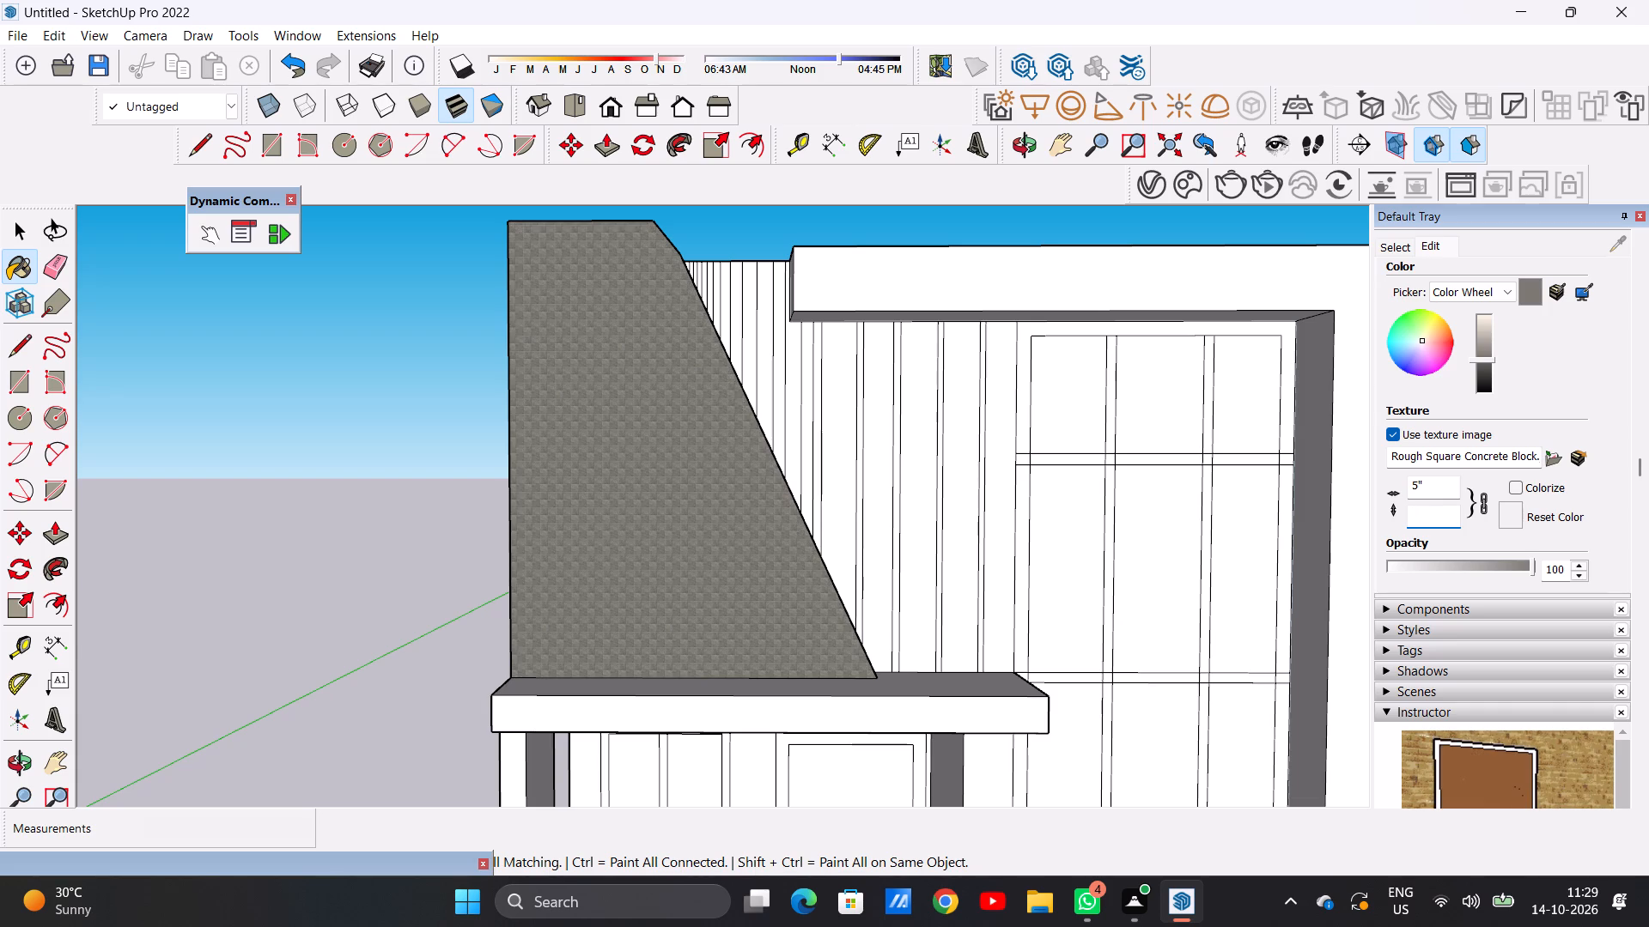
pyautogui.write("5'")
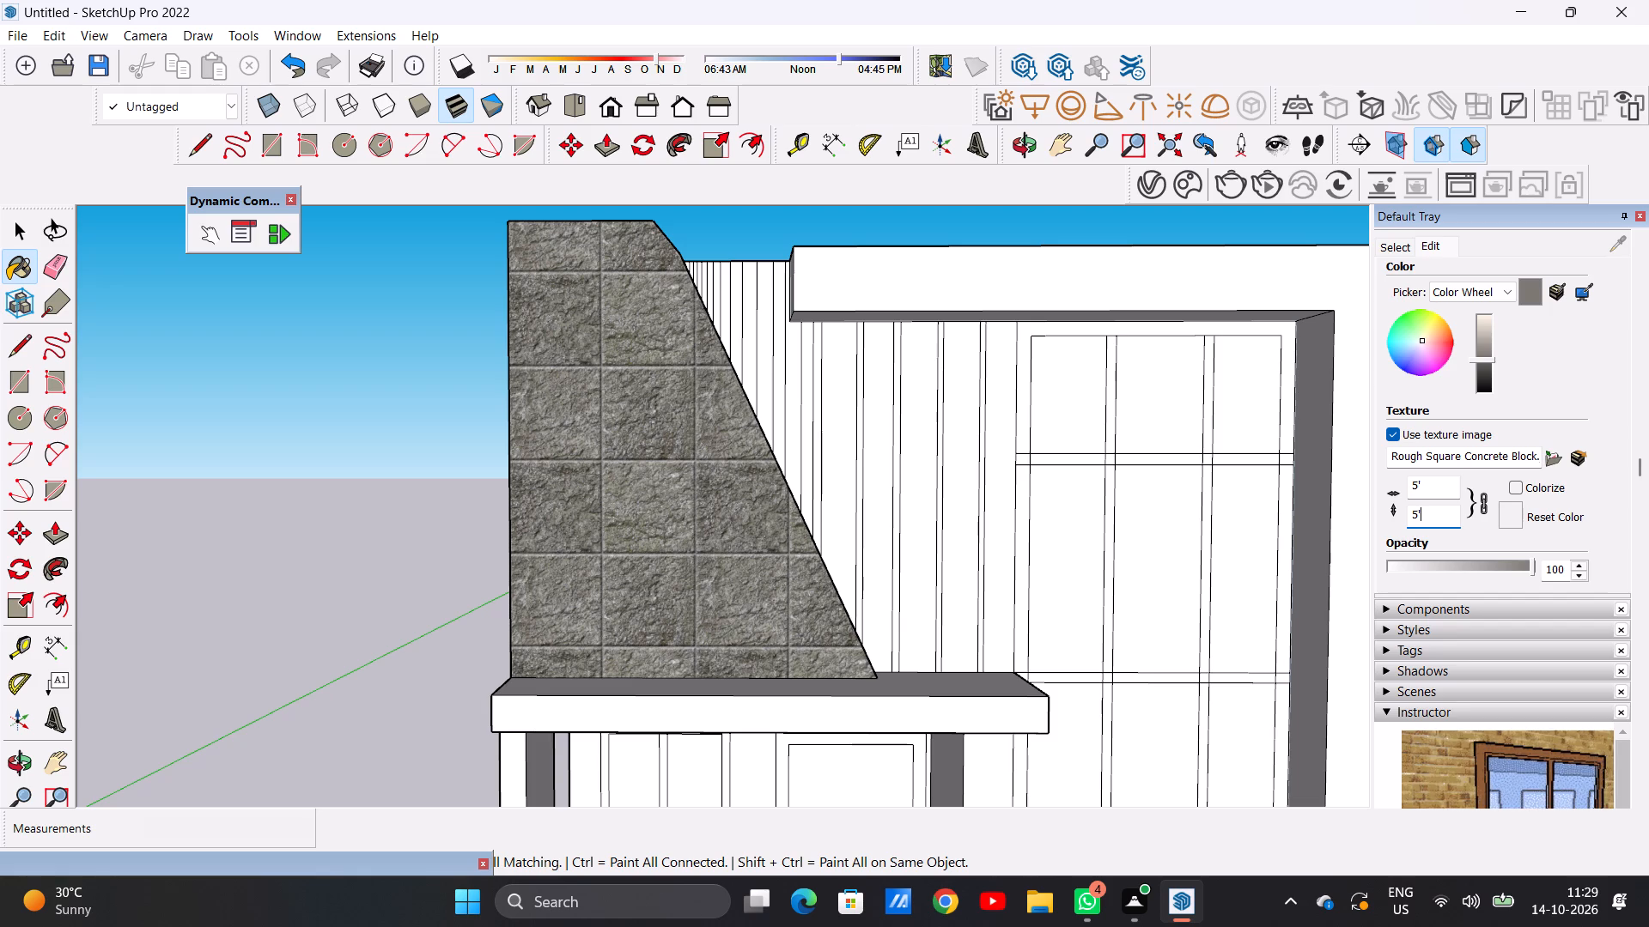
# Set the Rough Square Concrete Block texture size to 10' by 10' for the slanted facade panel.
pyautogui.press('BackSpace')
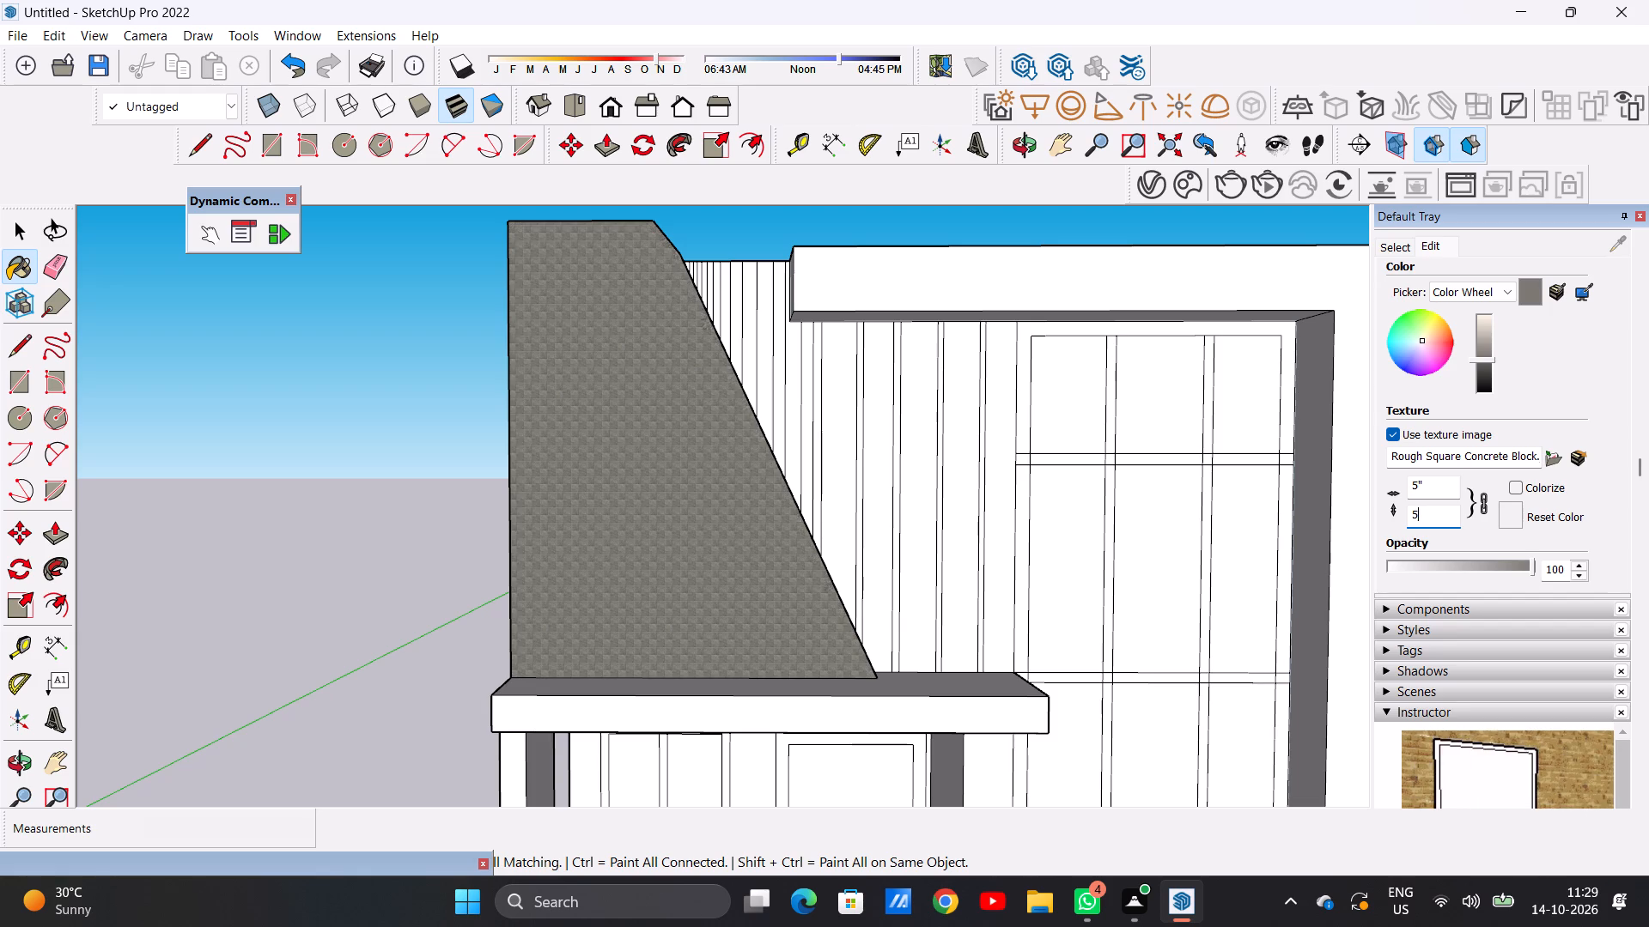
pyautogui.press('BackSpace')
pyautogui.write("10'")
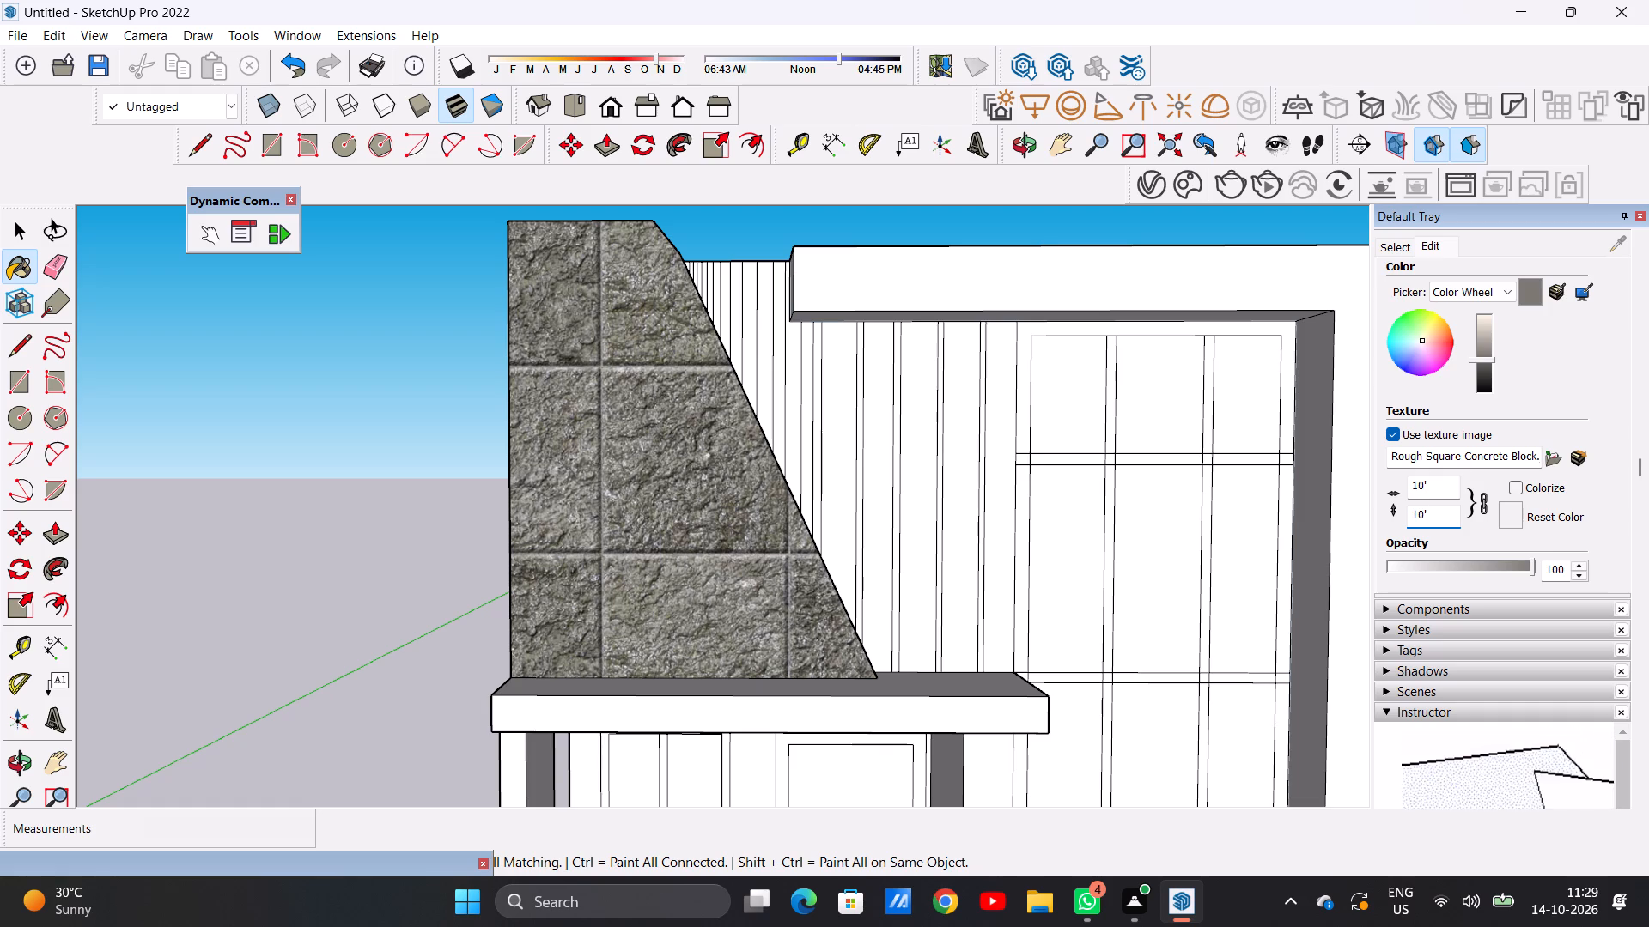
pyautogui.press('Return')
pyautogui.press('space')
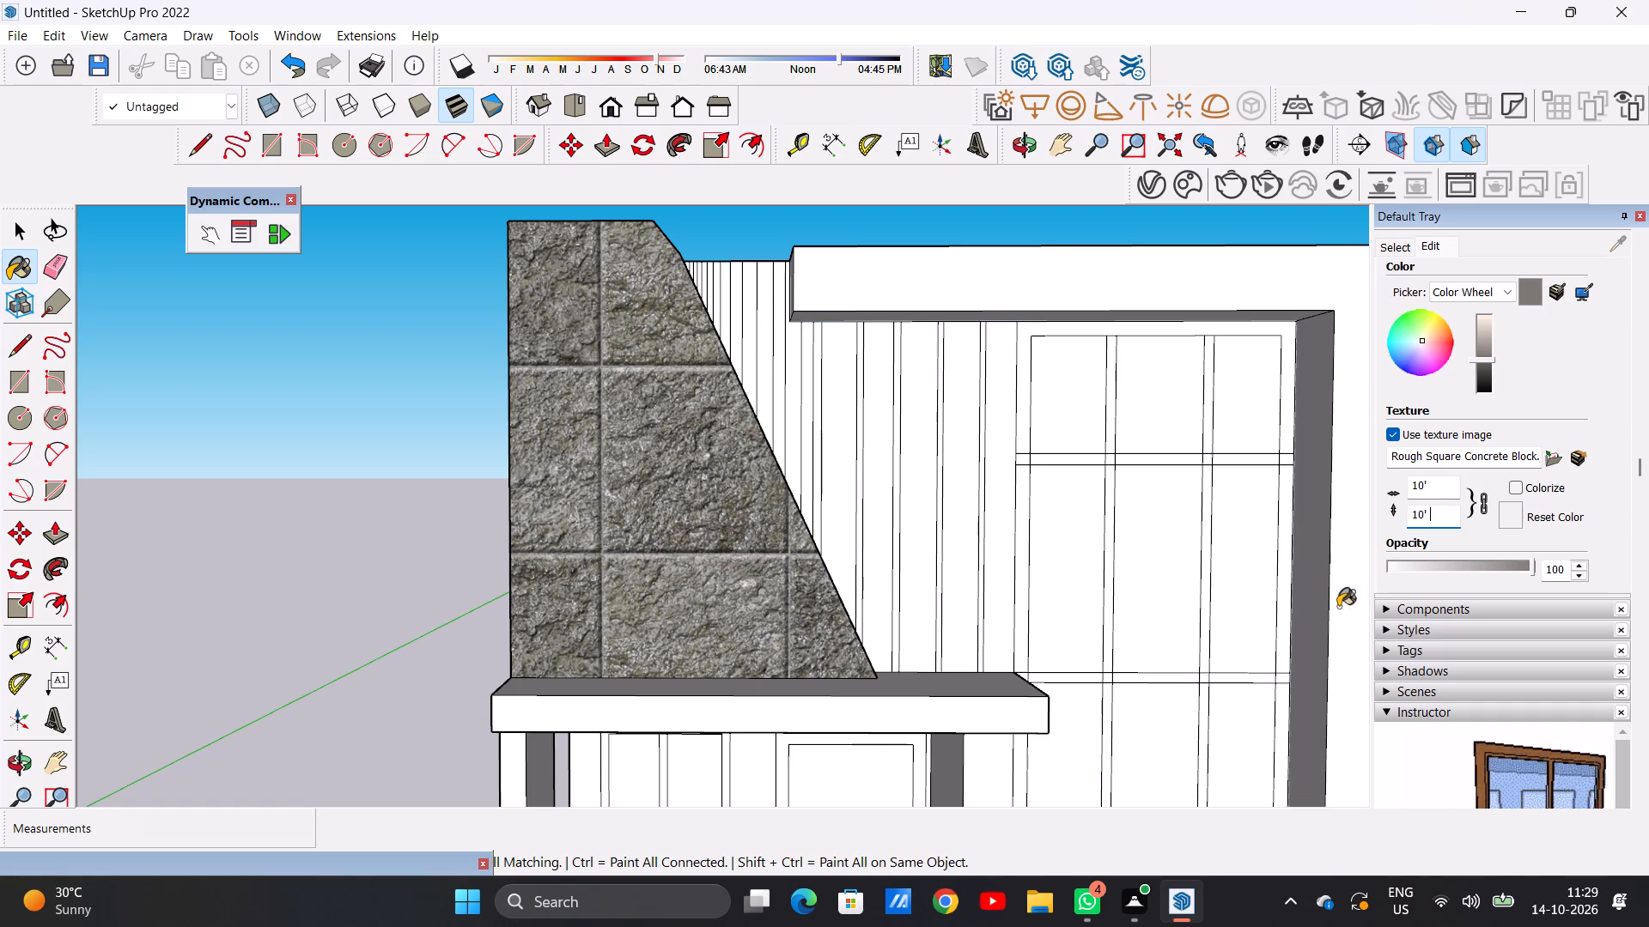
pyautogui.scroll(-7, 678, 583)
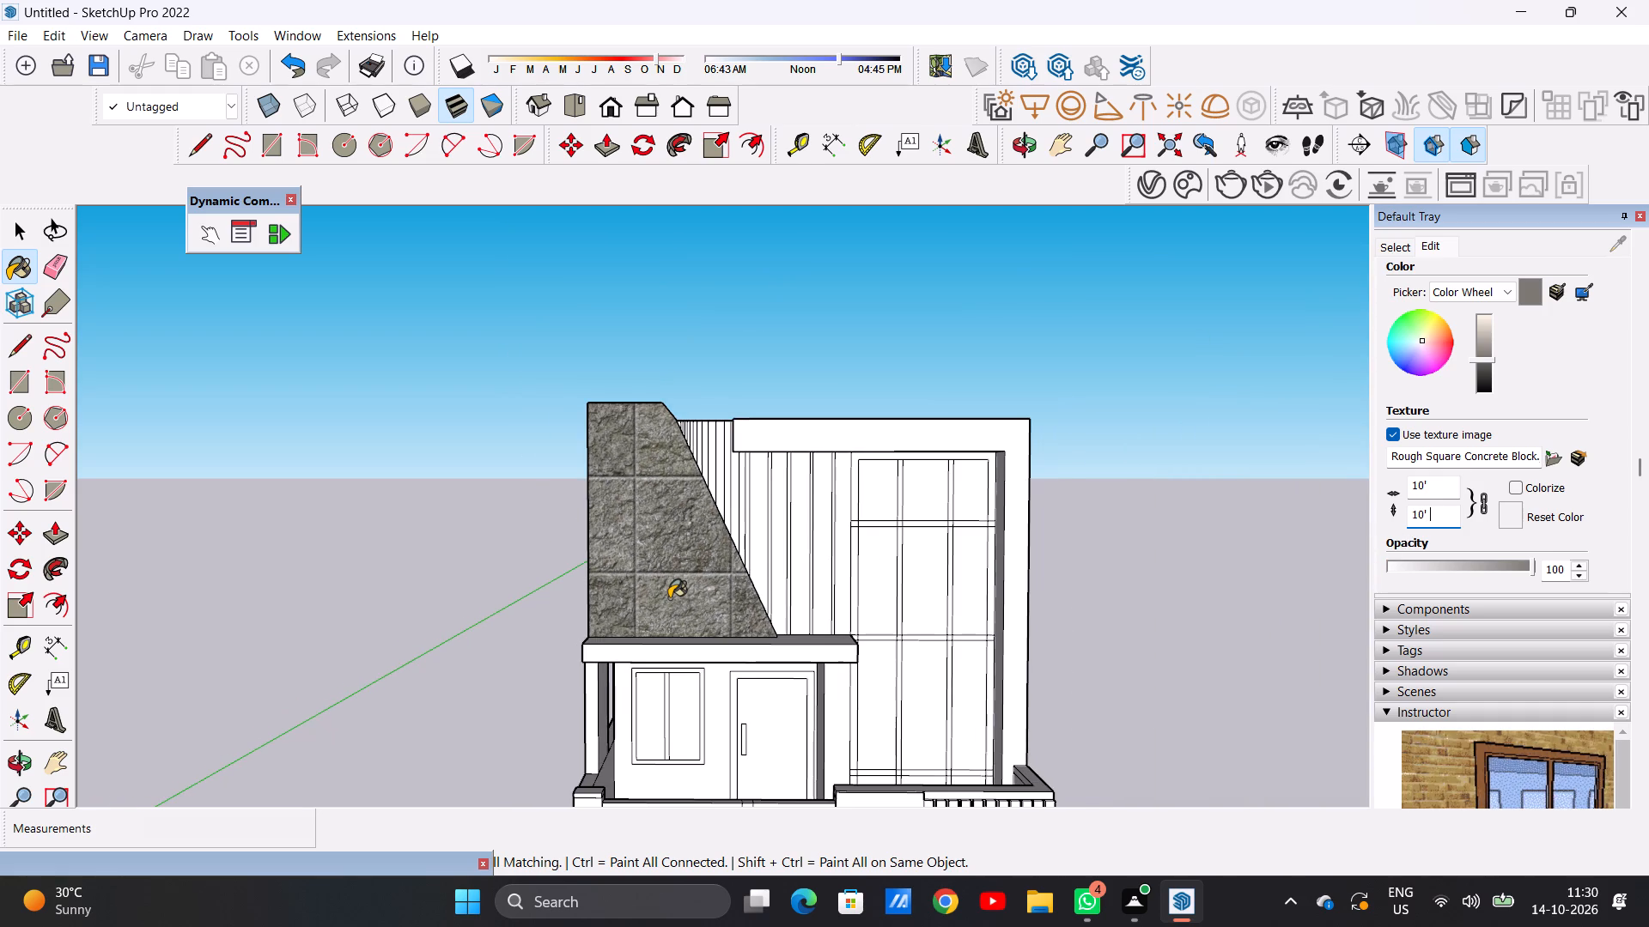
pyautogui.scroll(1, 669, 598)
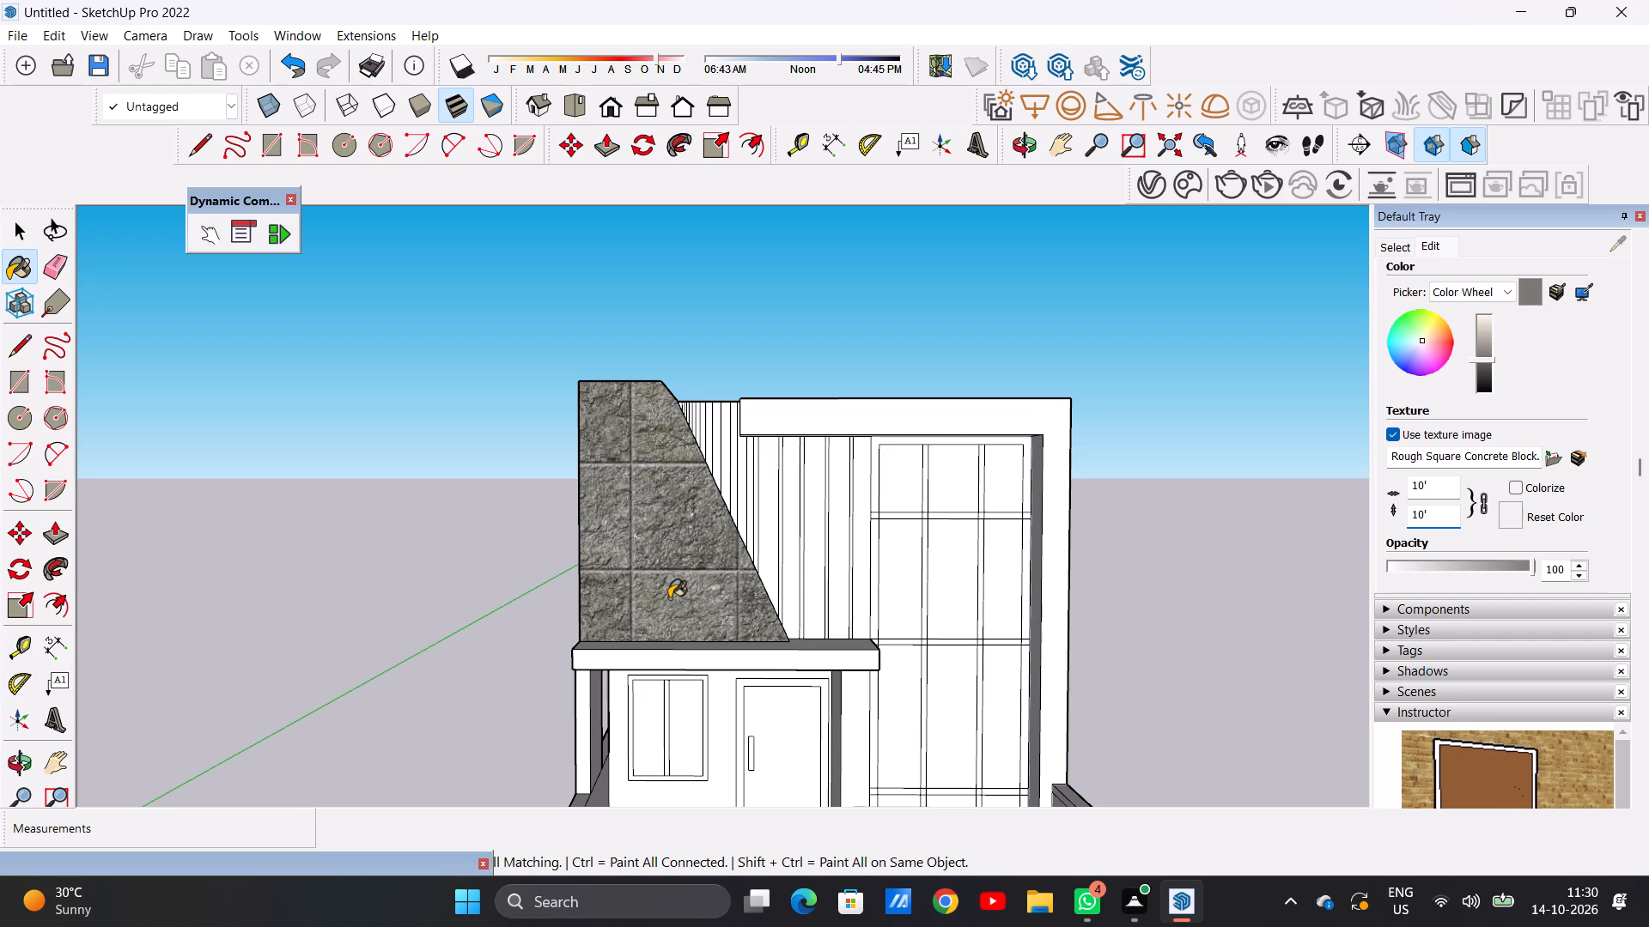
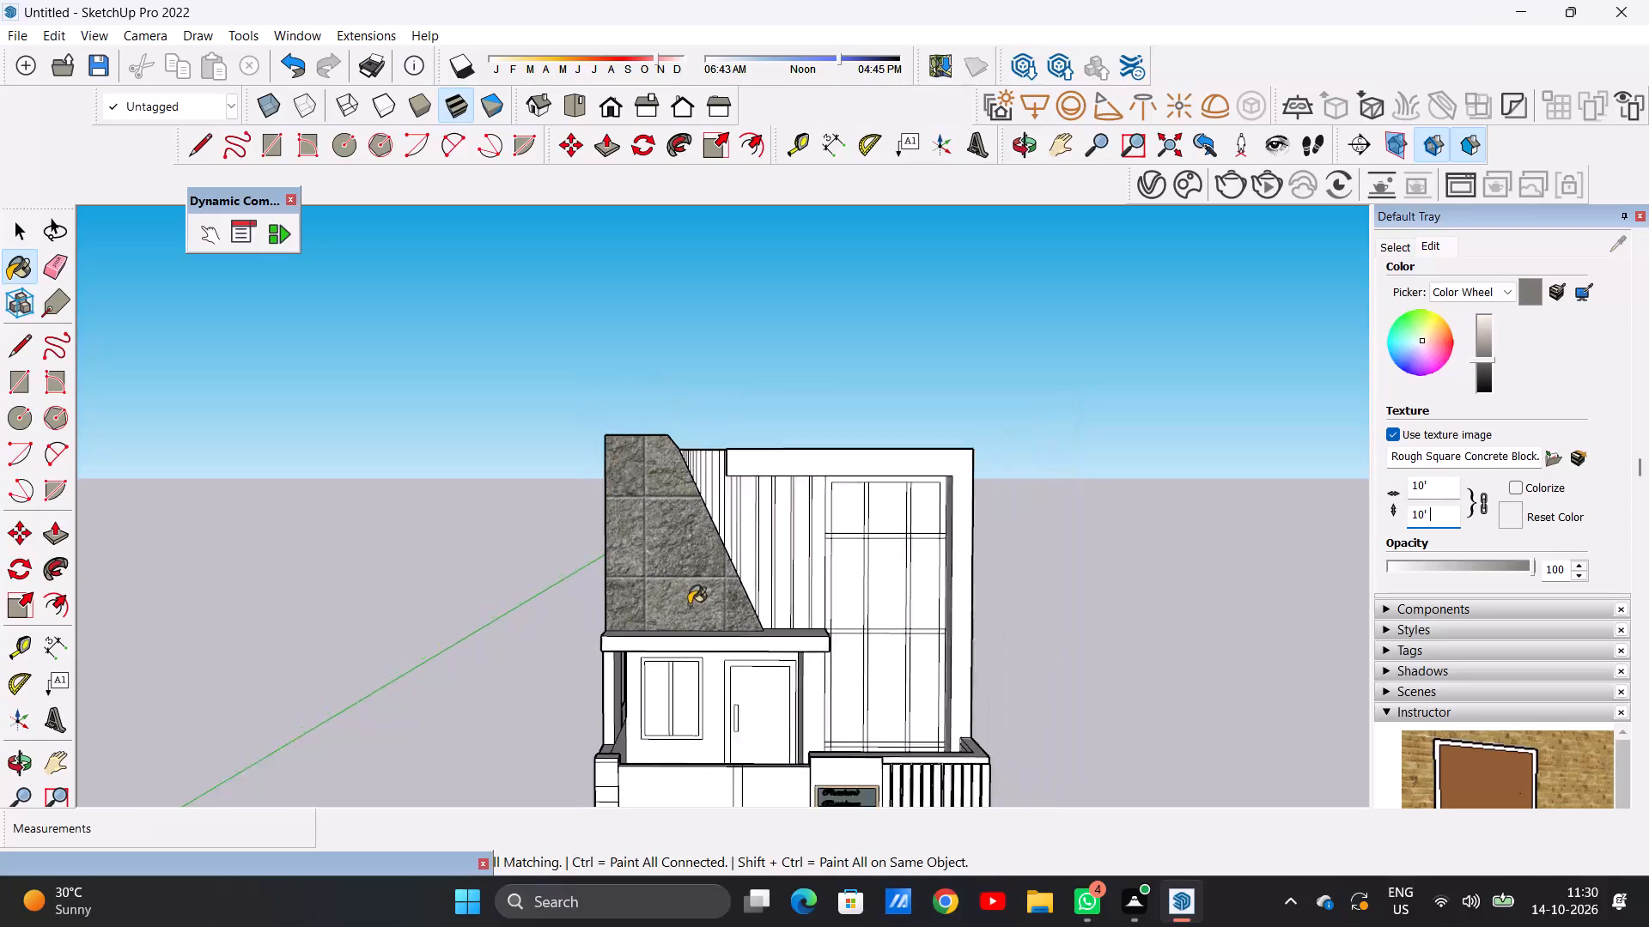
# Examine the stone-clad slanted facade panel close up, from a distance and from several angles against the house front.
pyautogui.scroll(-1, 699, 580)
pyautogui.scroll(2, 699, 579)
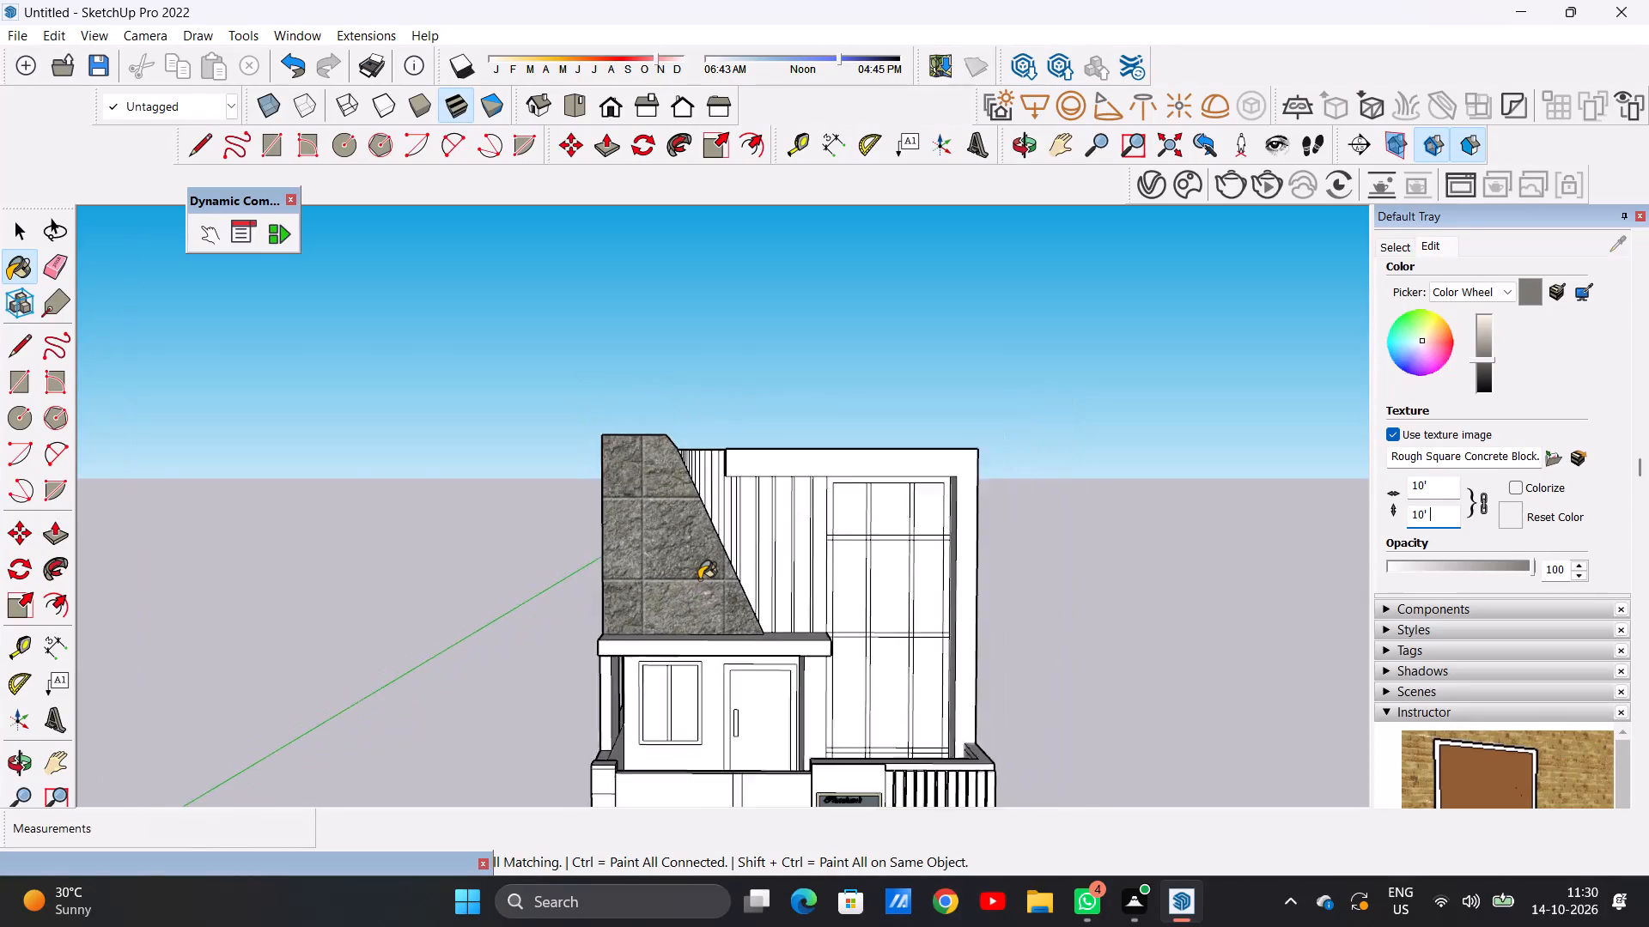
pyautogui.scroll(3, 699, 579)
pyautogui.press('space')
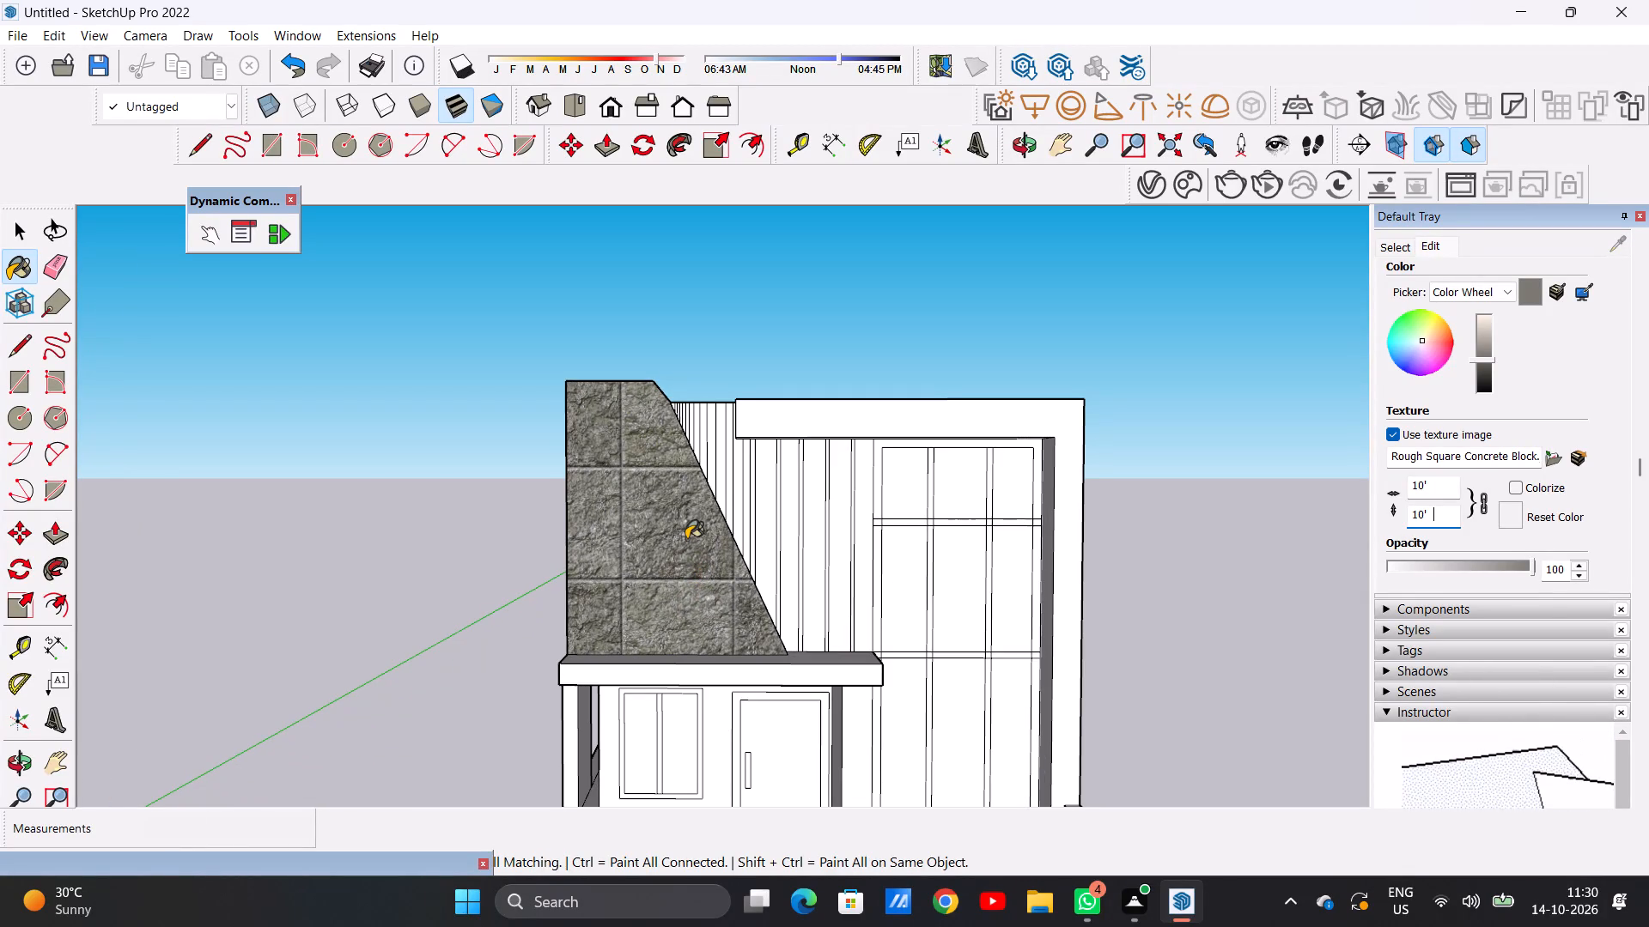
pyautogui.scroll(-6, 630, 553)
pyautogui.scroll(5, 644, 568)
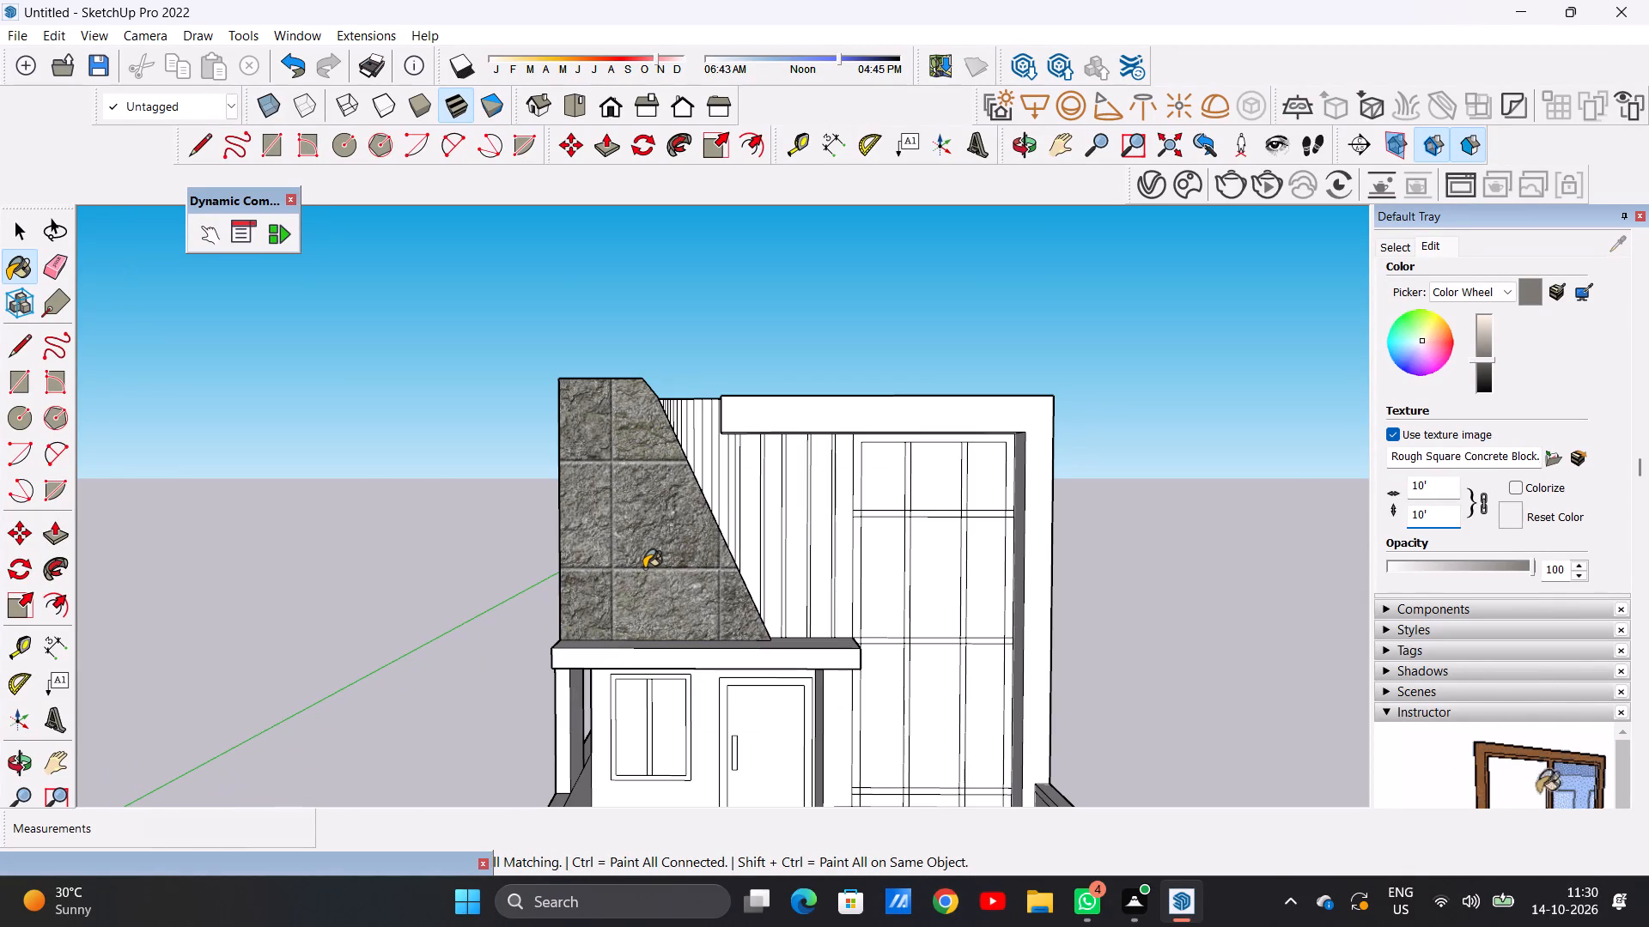
pyautogui.press('space')
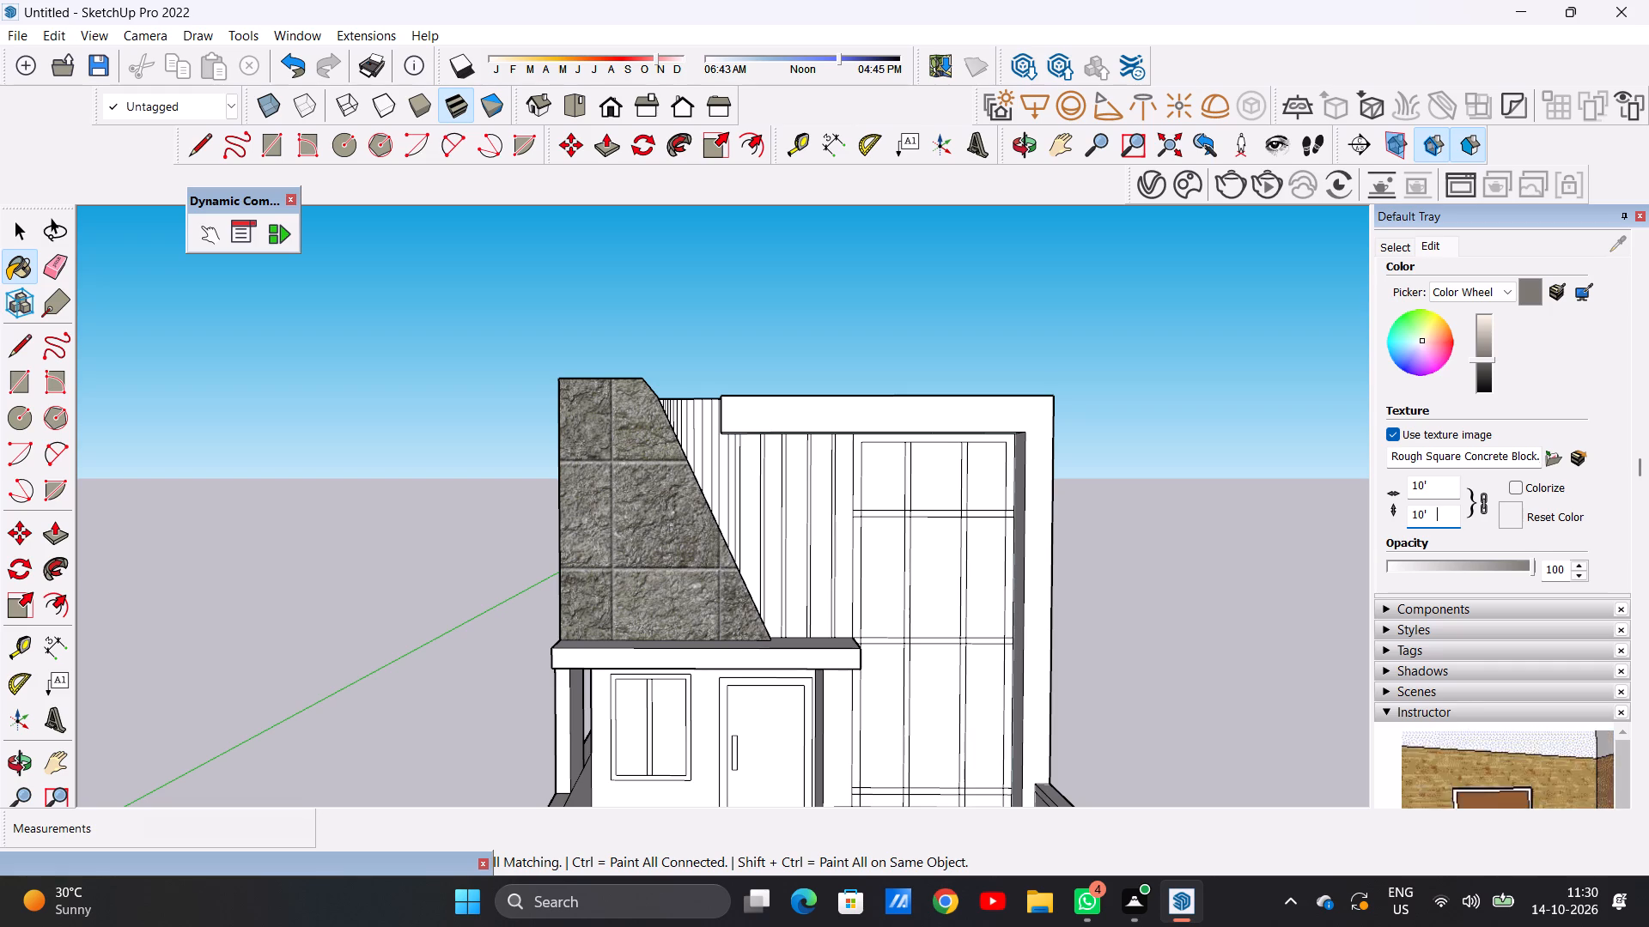
pyautogui.scroll(-8, 627, 560)
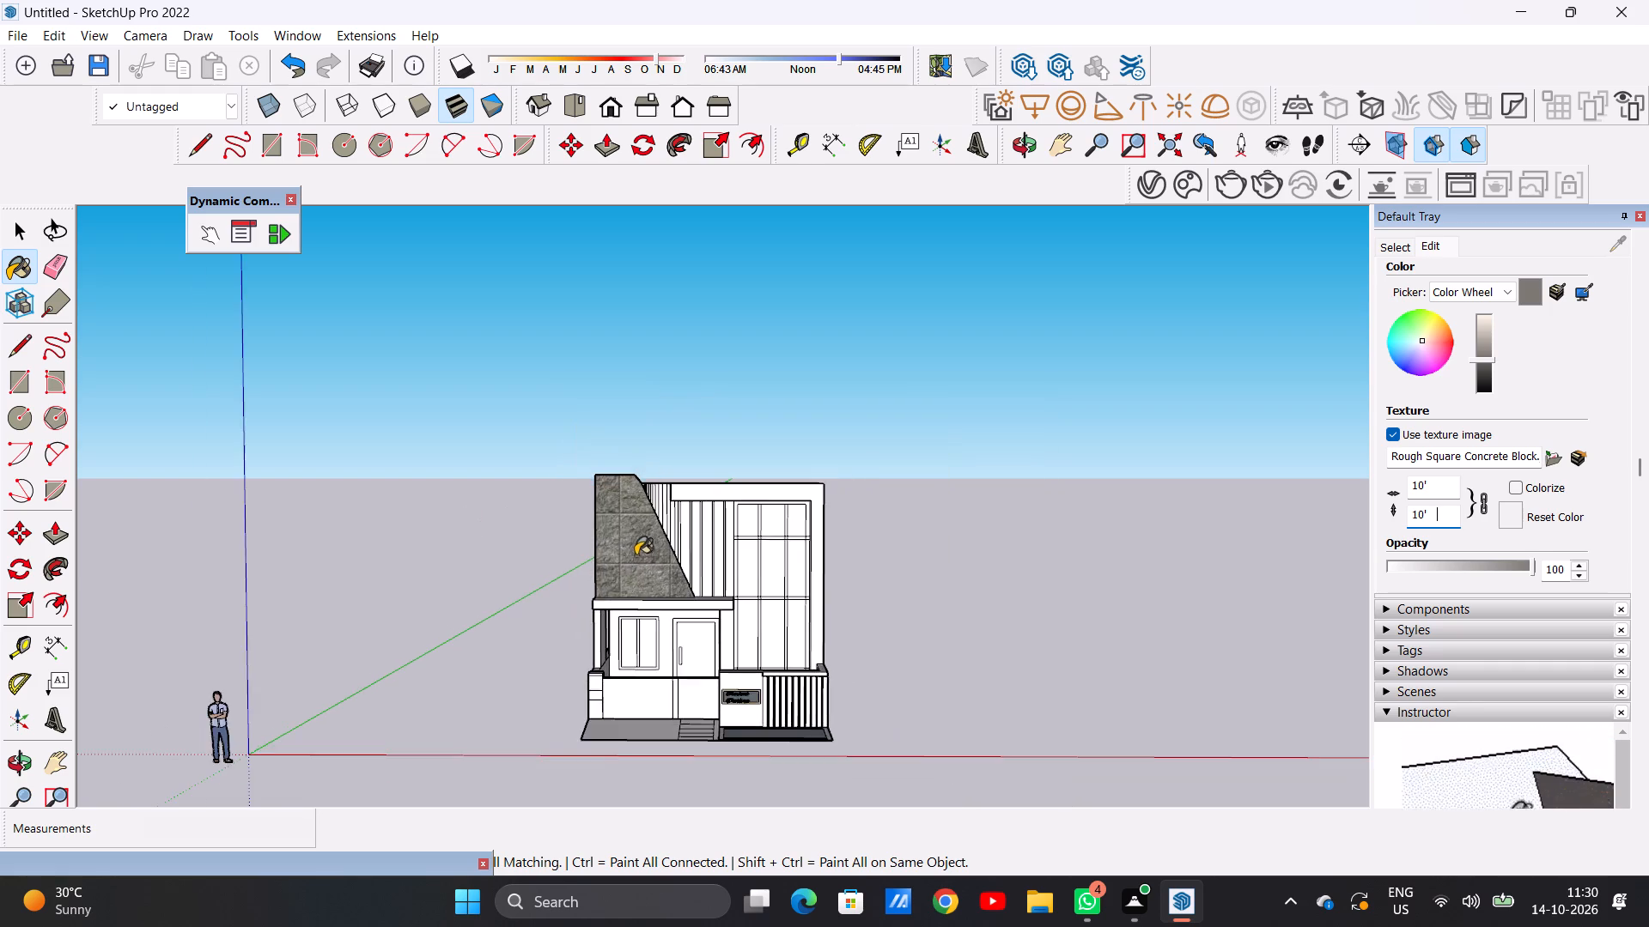
pyautogui.scroll(6, 638, 560)
pyautogui.press('space')
pyautogui.scroll(7, 653, 590)
pyautogui.moveTo(634, 530); pyautogui.dragTo(546, 534, button='middle')
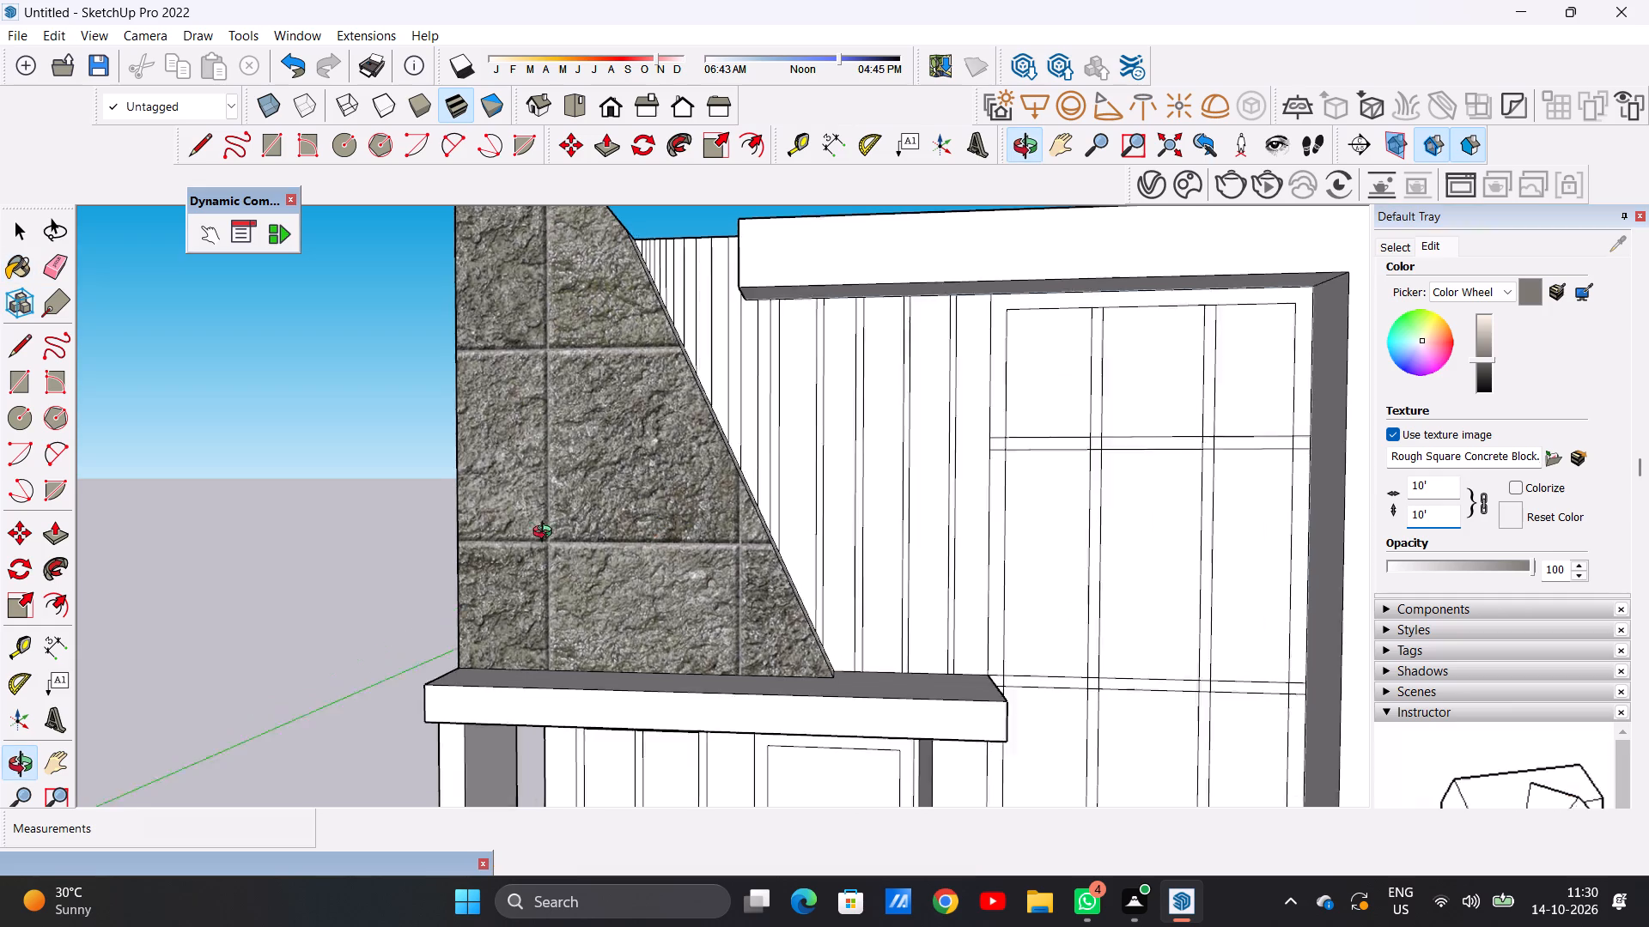
pyautogui.moveTo(546, 534); pyautogui.dragTo(827, 604, button='middle')
pyautogui.moveTo(674, 572); pyautogui.dragTo(576, 565, button='middle')
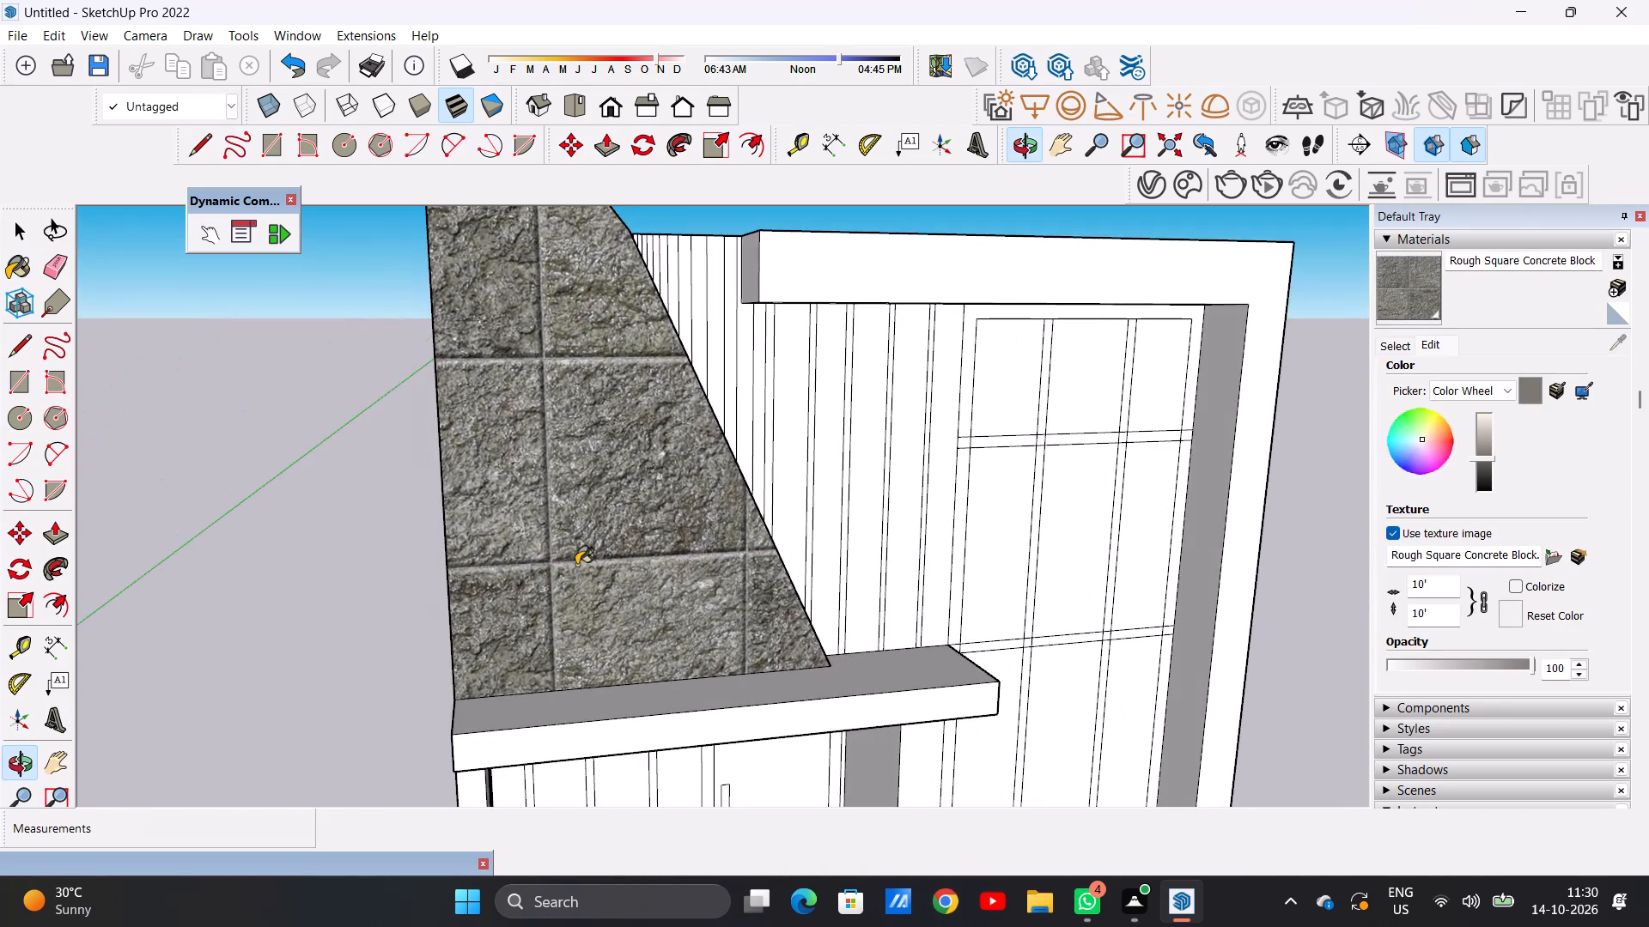
pyautogui.scroll(-5, 576, 565)
pyautogui.moveTo(680, 482); pyautogui.dragTo(502, 519, button='middle')
pyautogui.scroll(3, 545, 512)
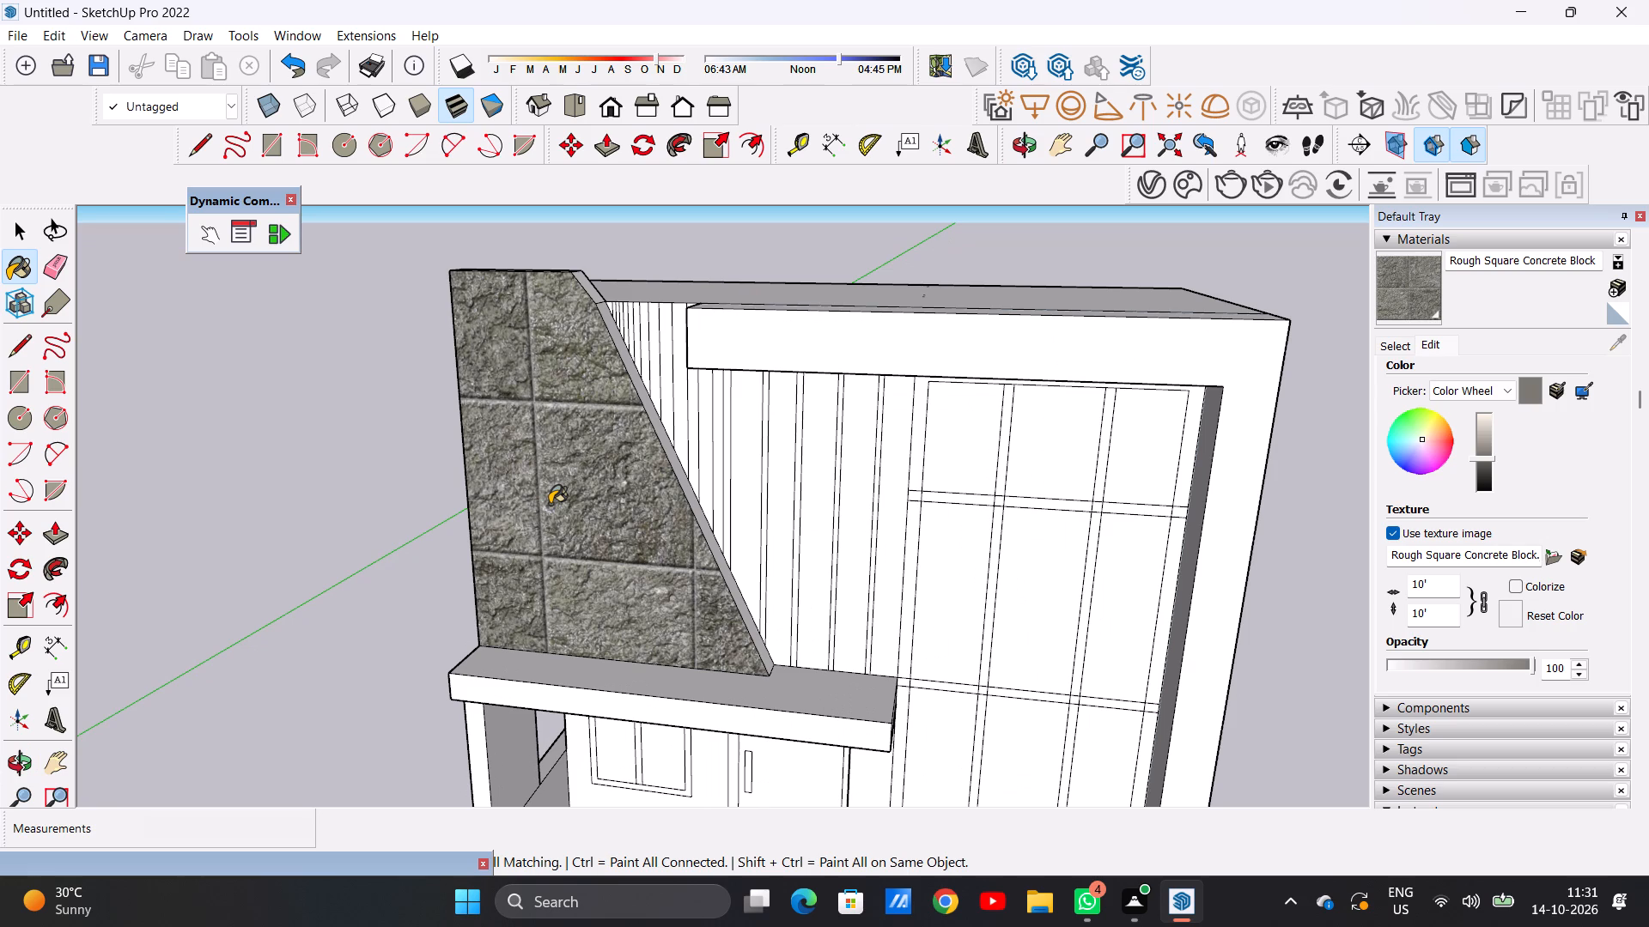
pyautogui.scroll(7, 558, 507)
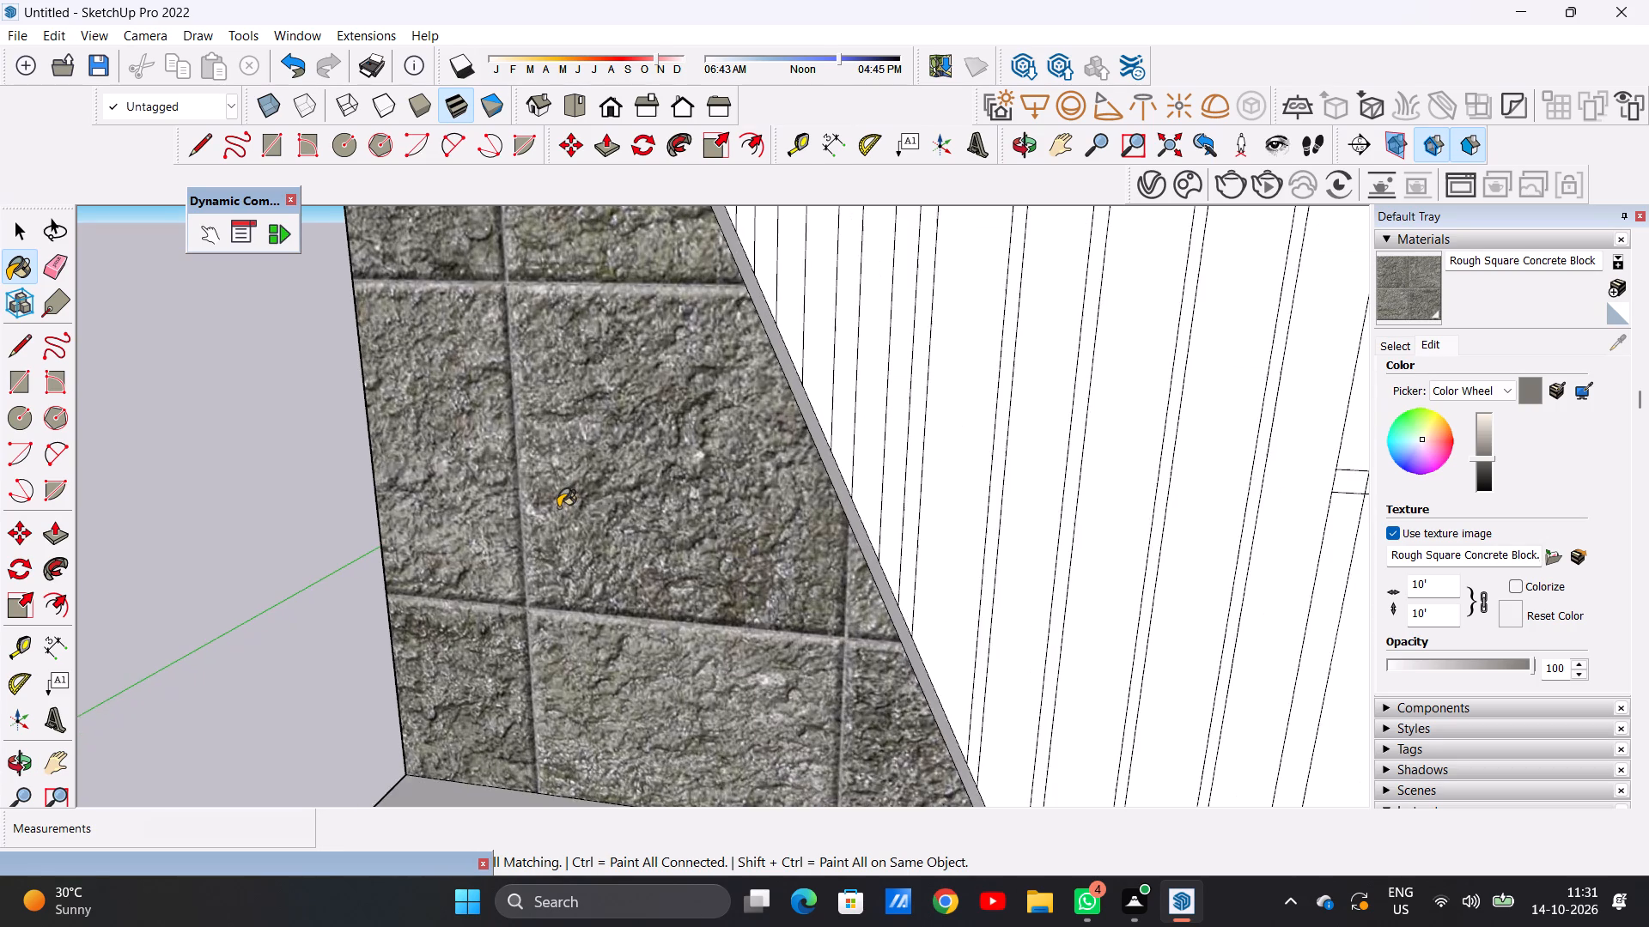
pyautogui.scroll(-8, 582, 502)
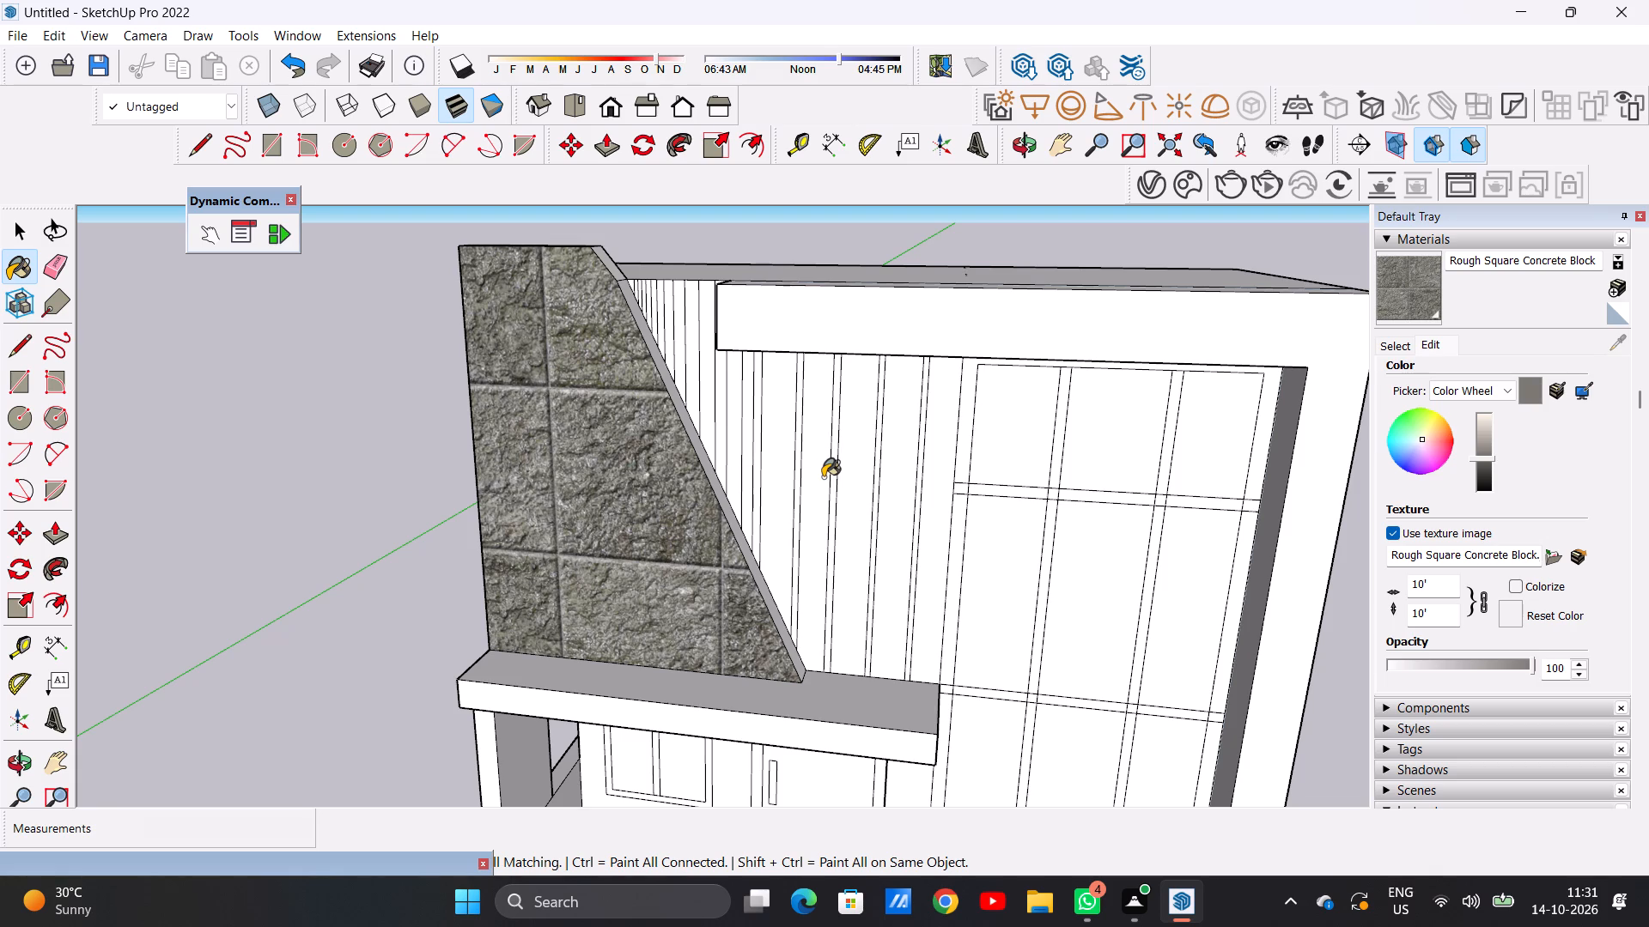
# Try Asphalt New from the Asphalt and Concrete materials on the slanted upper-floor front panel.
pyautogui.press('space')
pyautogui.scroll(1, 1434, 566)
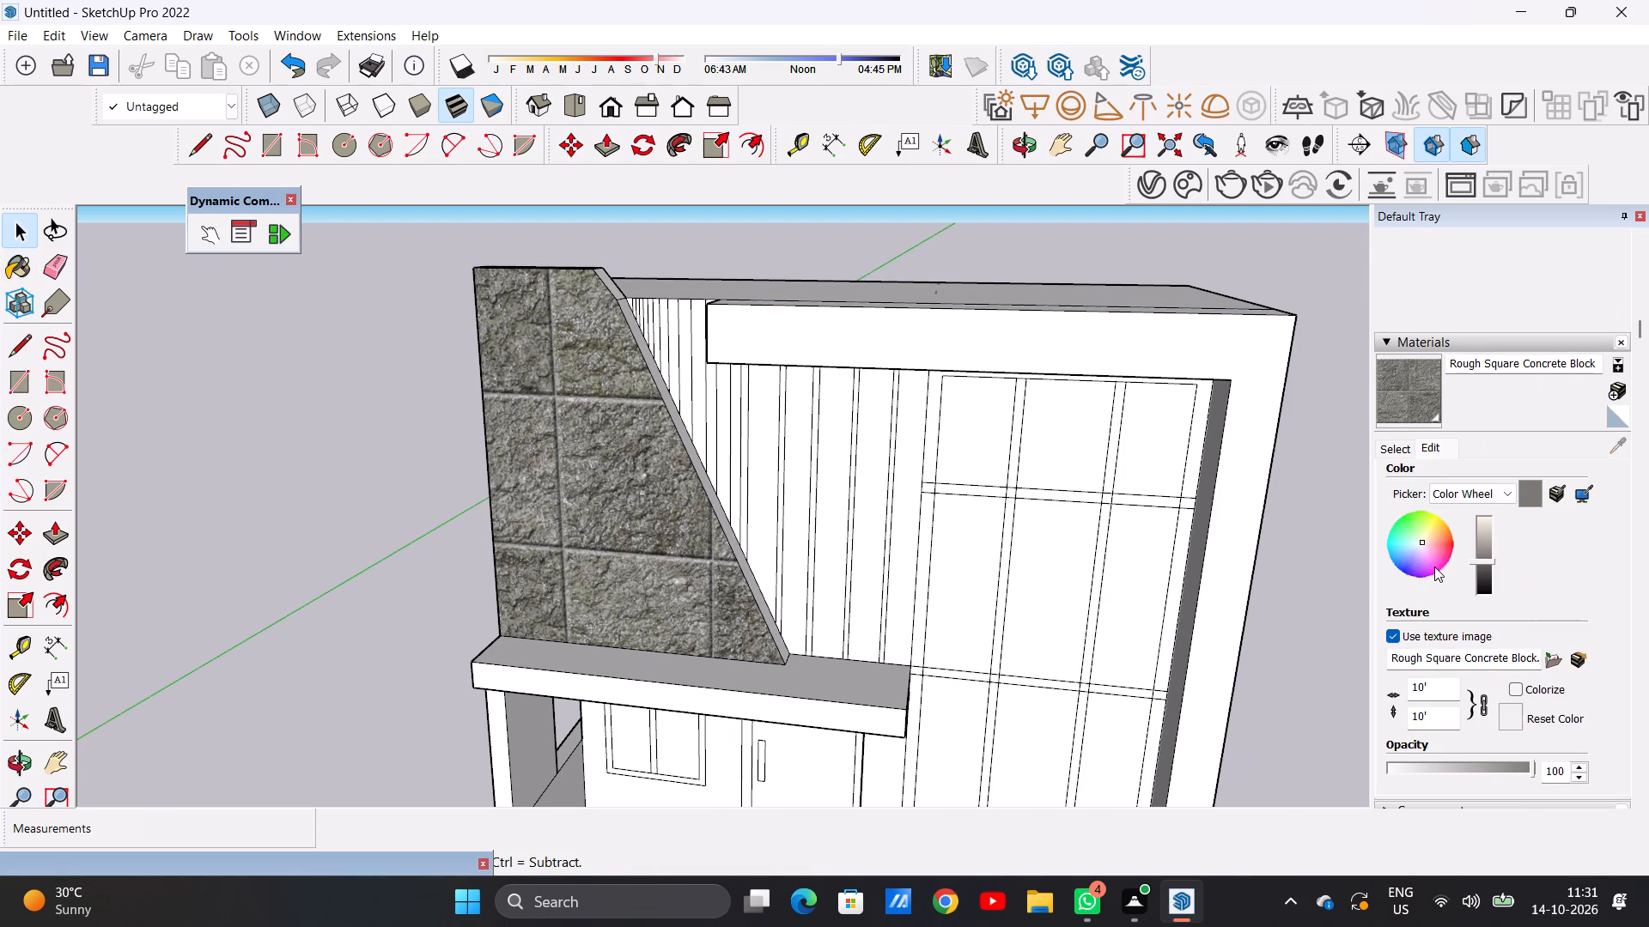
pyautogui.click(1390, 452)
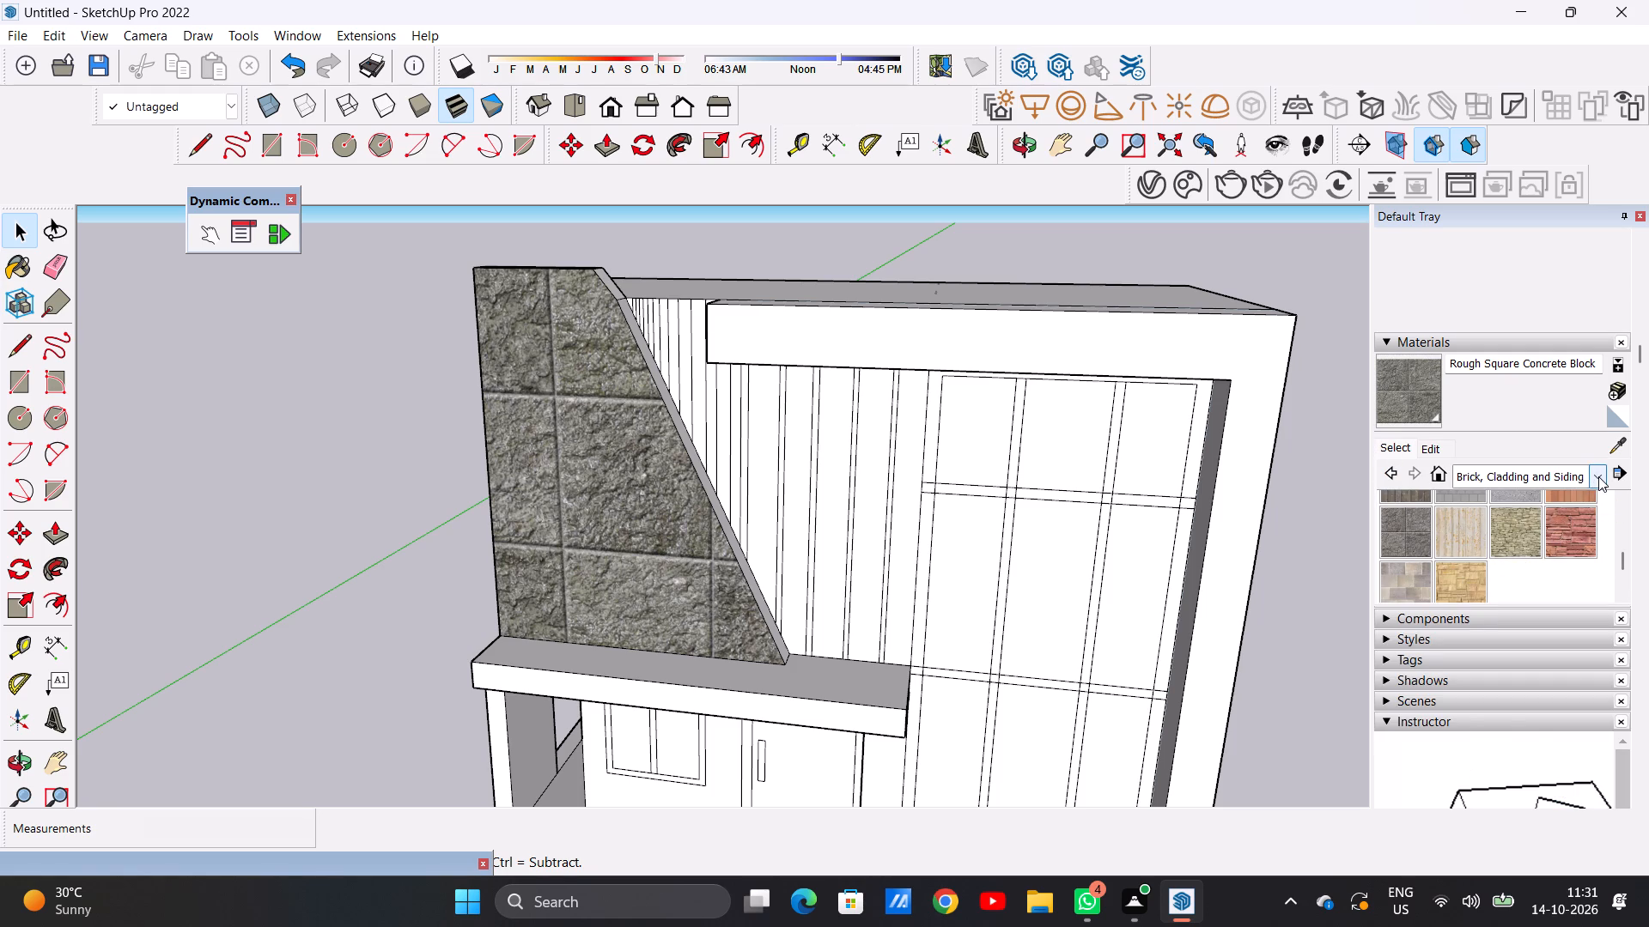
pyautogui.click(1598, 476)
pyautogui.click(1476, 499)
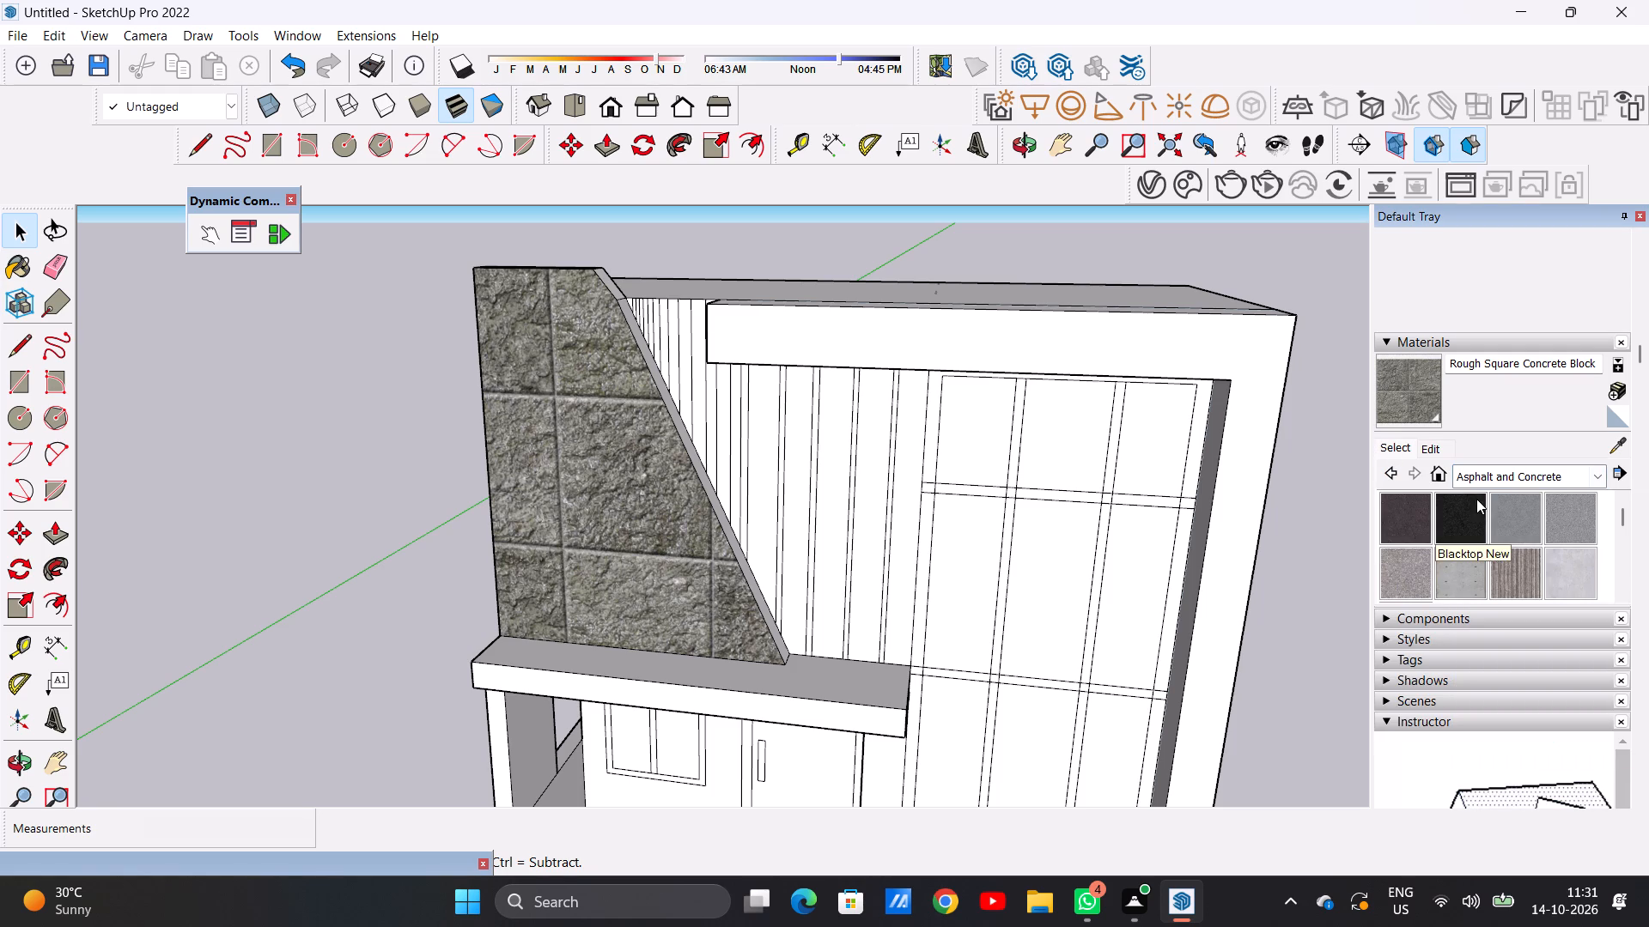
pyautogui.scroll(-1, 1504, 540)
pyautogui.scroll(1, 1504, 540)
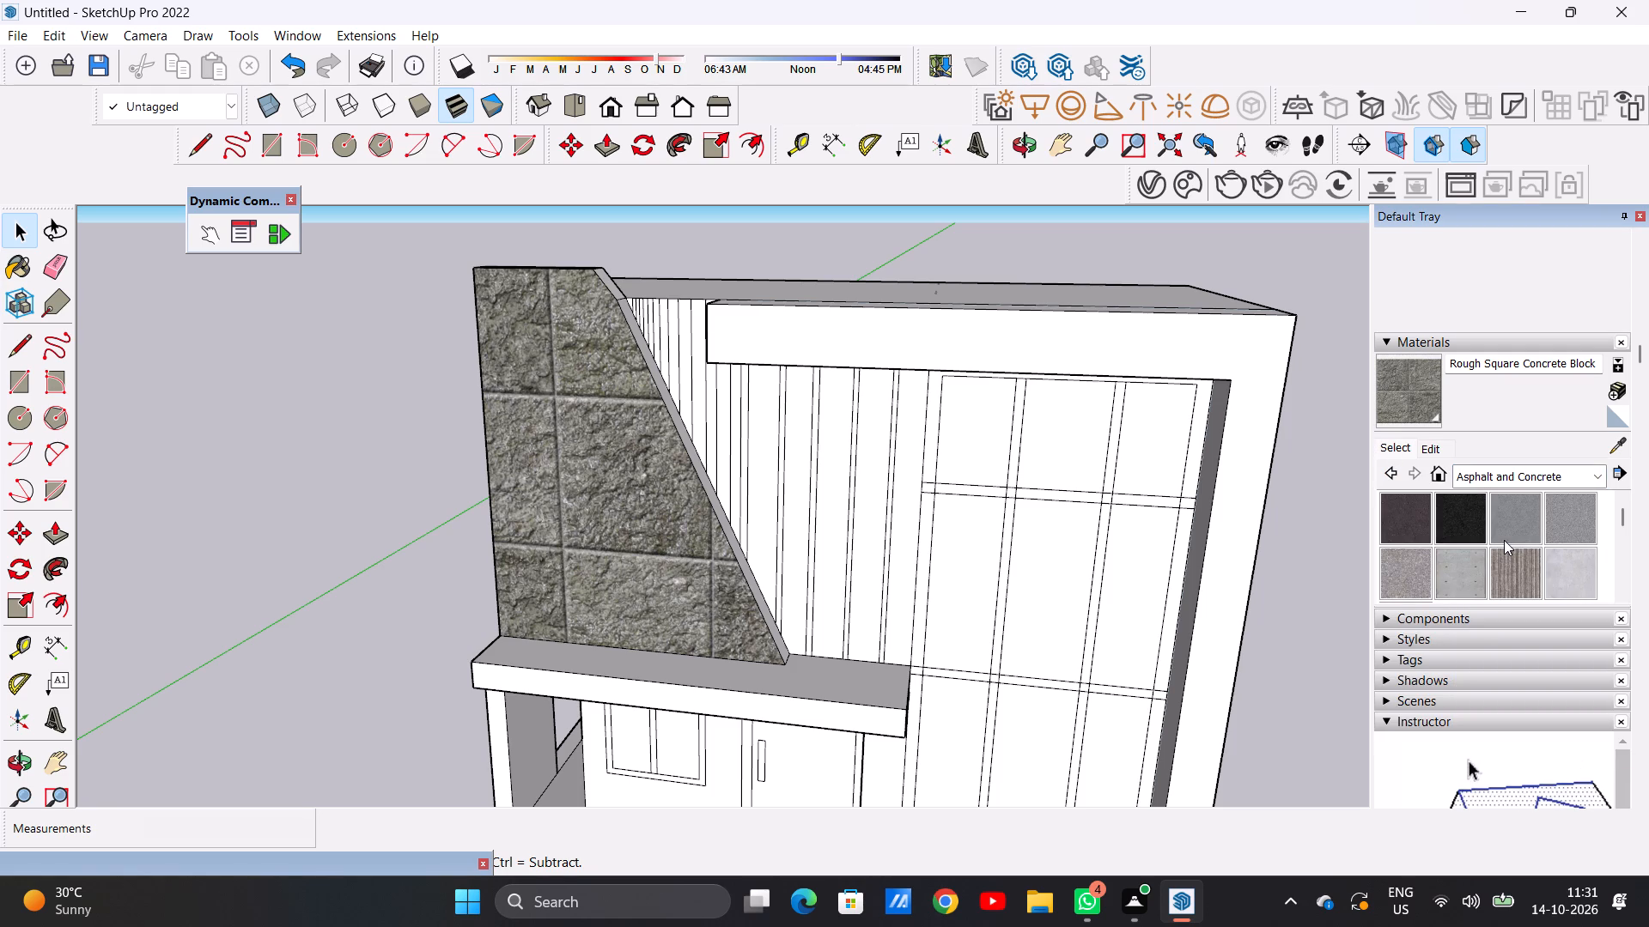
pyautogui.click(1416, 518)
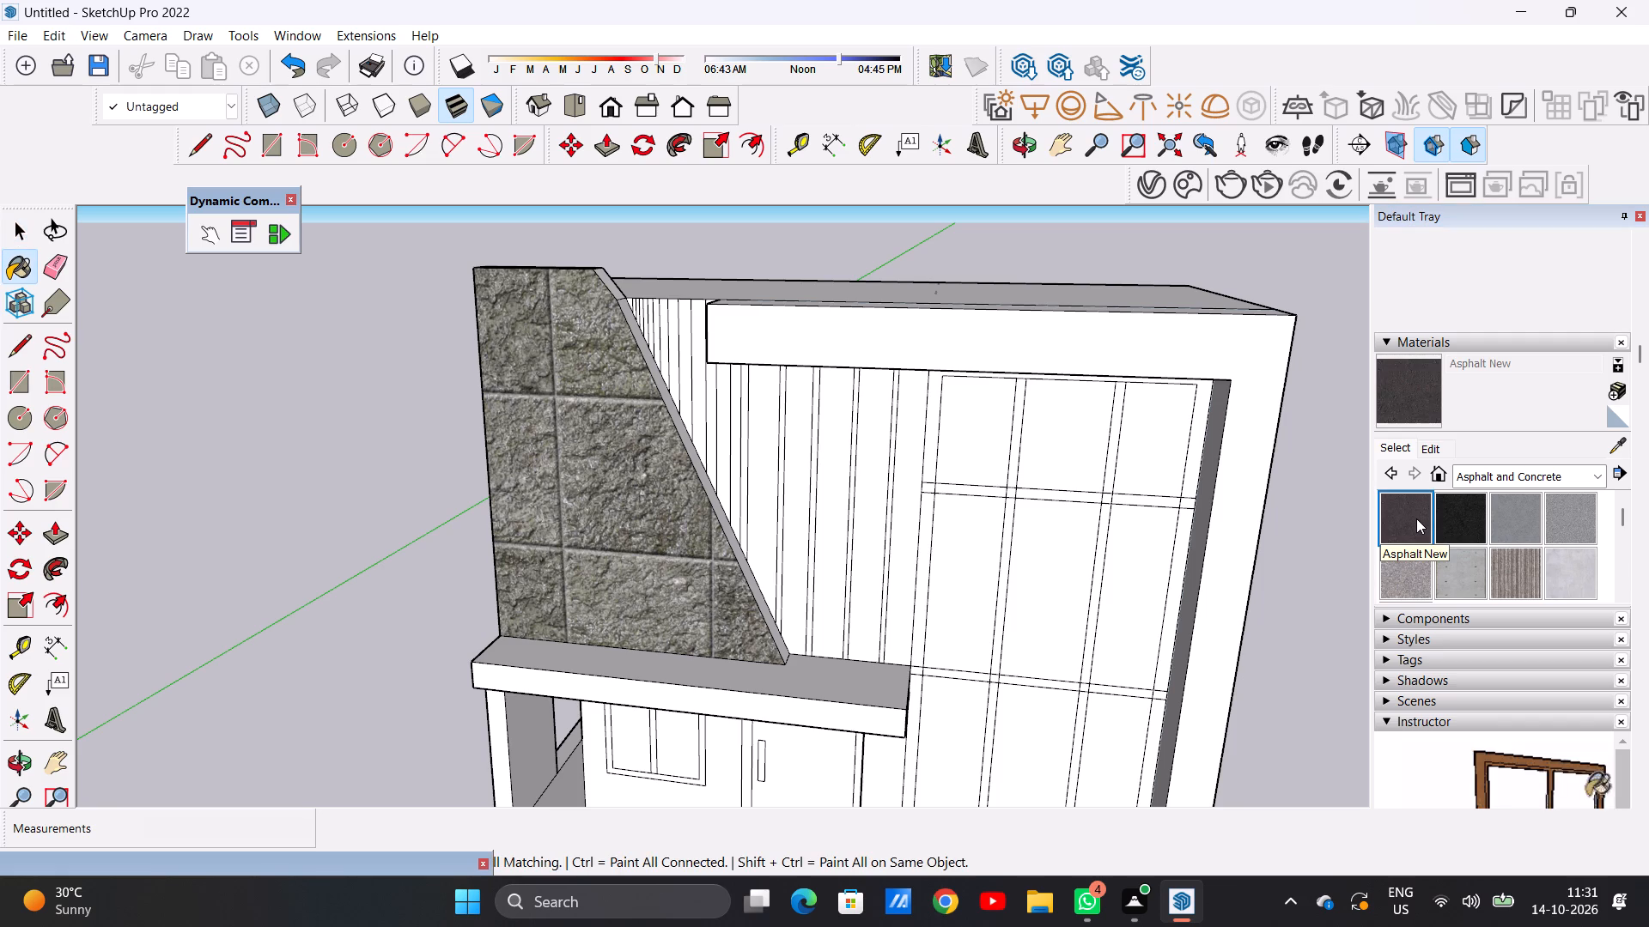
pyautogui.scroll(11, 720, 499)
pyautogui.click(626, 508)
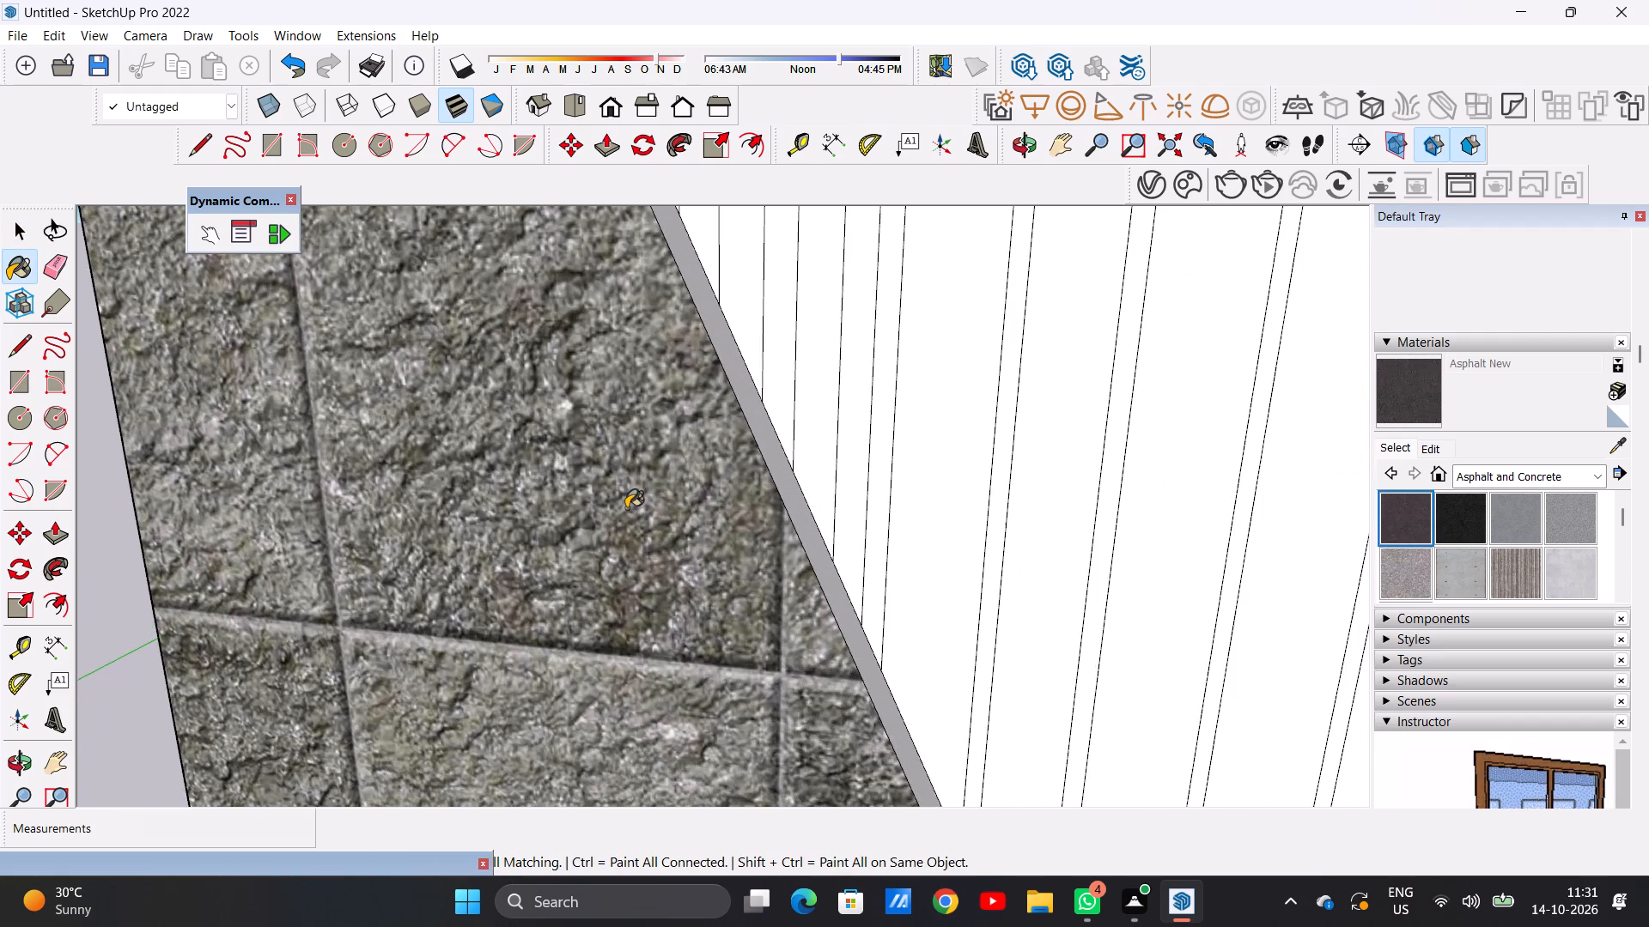
# Examine the asphalt finish on the slanted panel from near, far and different angles against the house front.
pyautogui.scroll(-11, 654, 530)
pyautogui.moveTo(588, 539); pyautogui.dragTo(648, 484, button='middle')
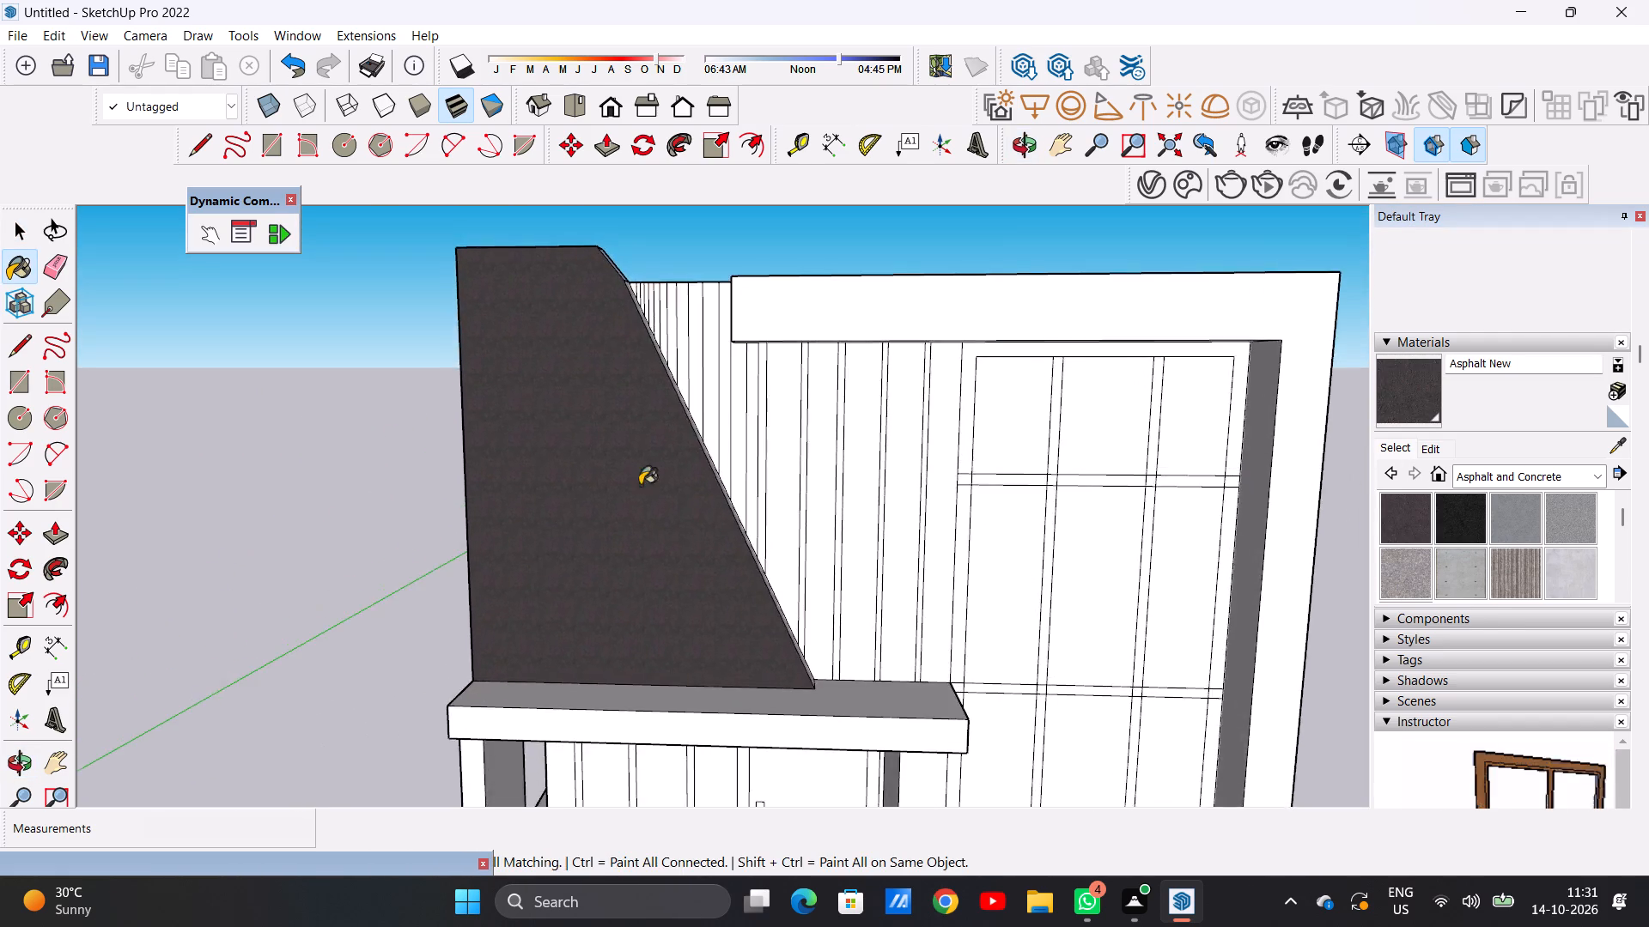
pyautogui.scroll(14, 630, 496)
pyautogui.scroll(-20, 715, 583)
pyautogui.scroll(-2, 715, 583)
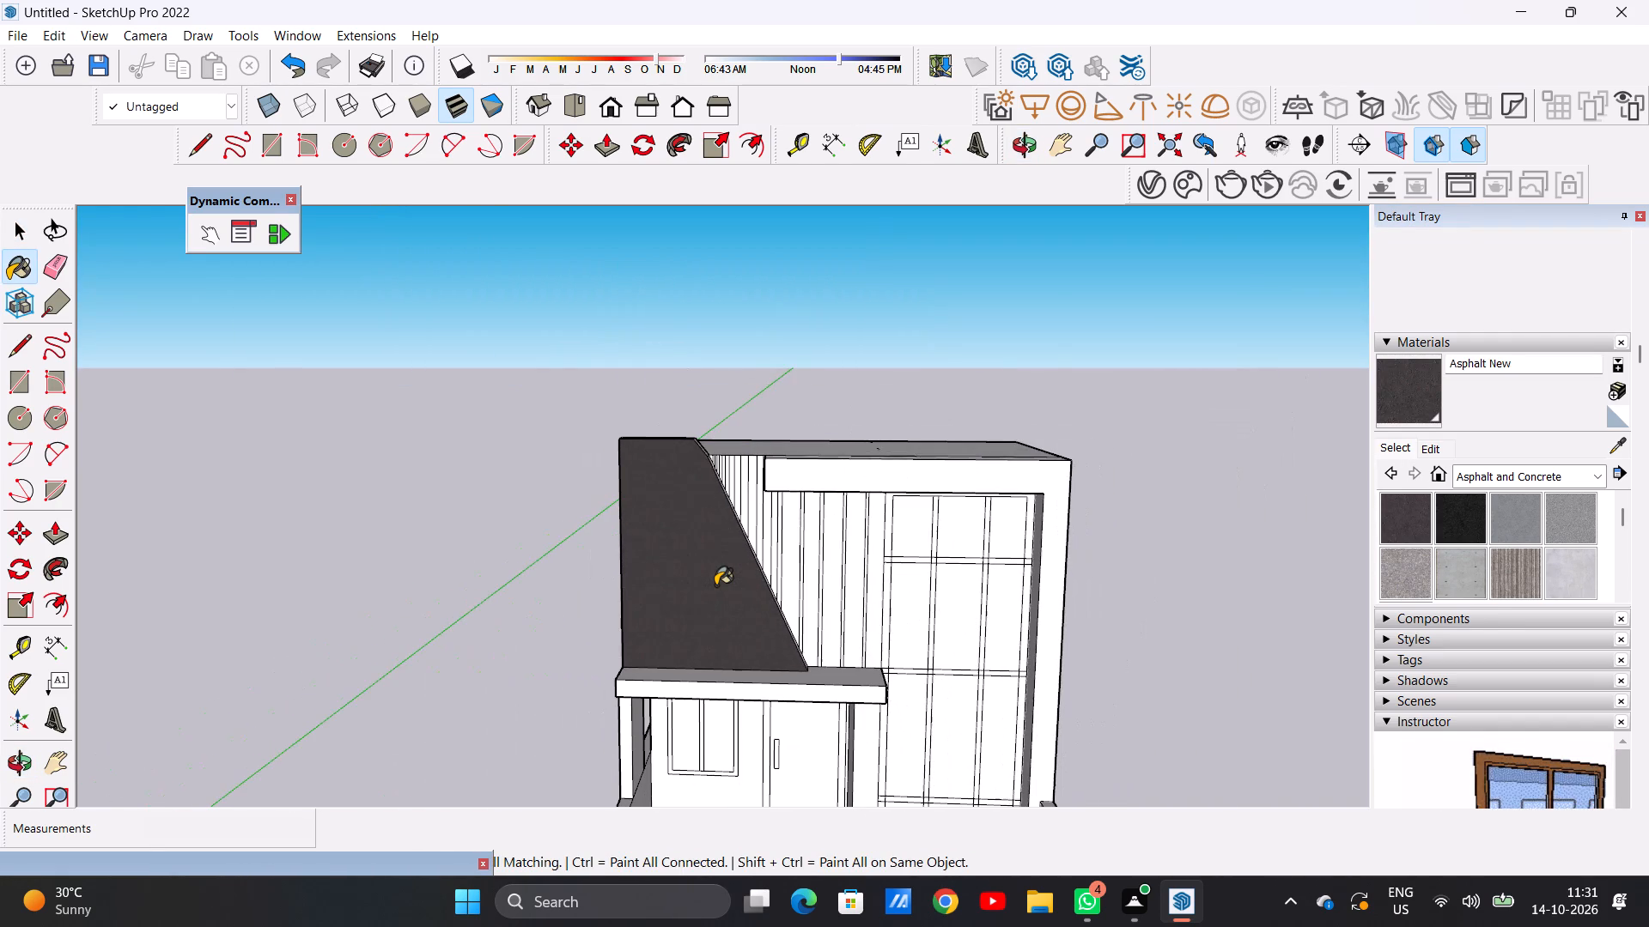
pyautogui.scroll(7, 715, 585)
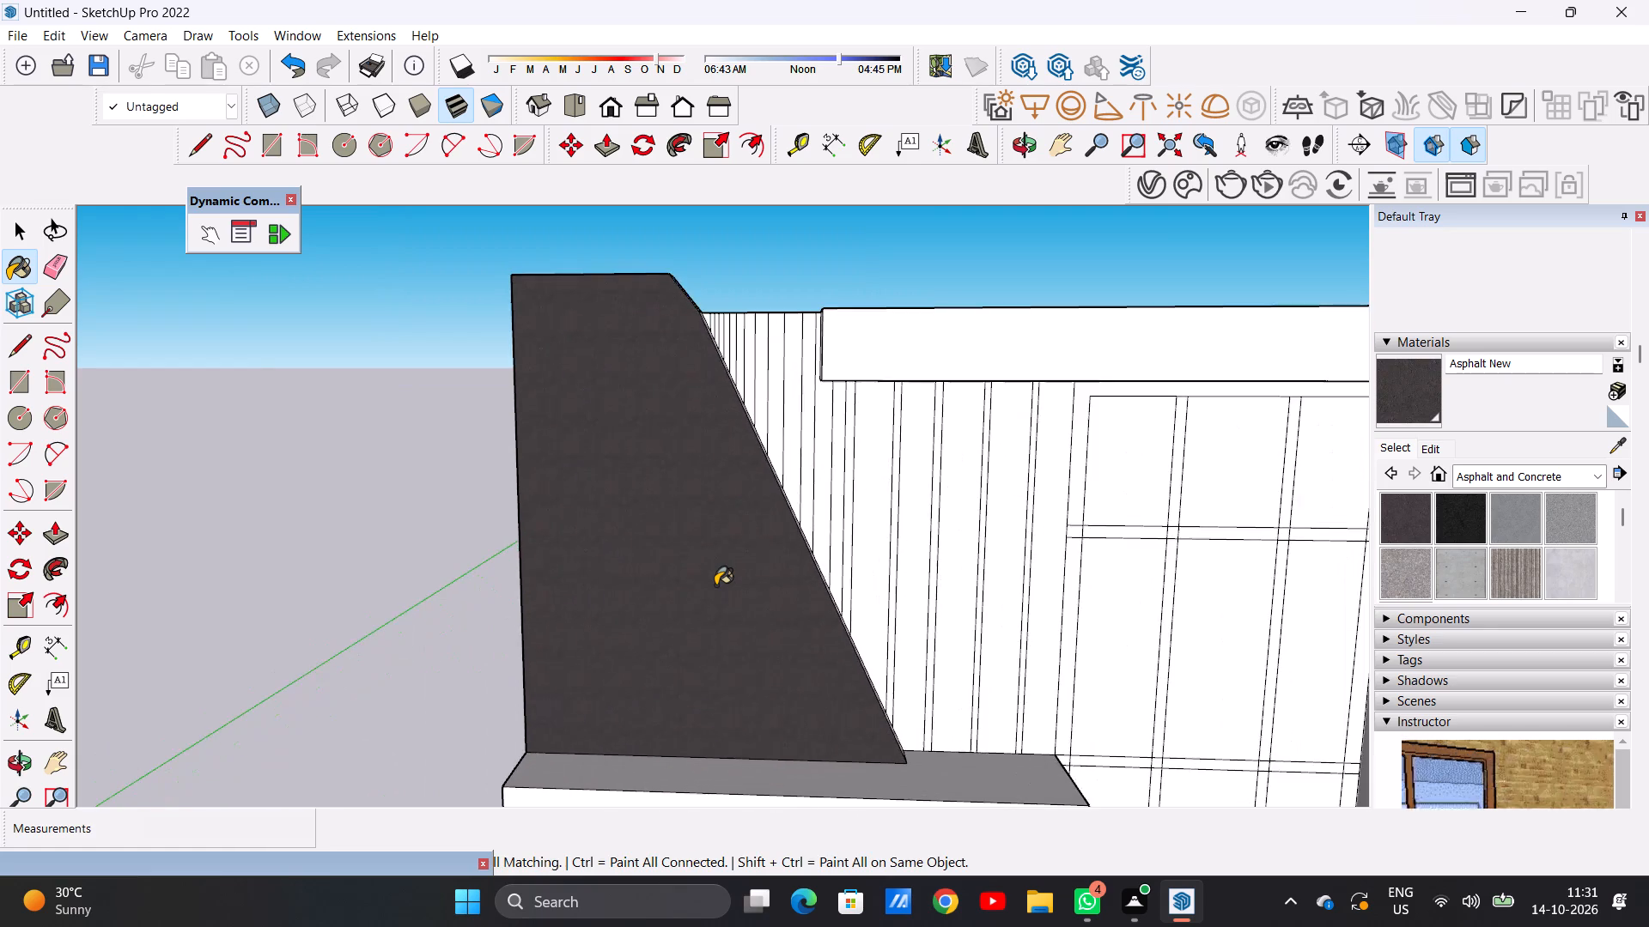
pyautogui.moveTo(727, 582); pyautogui.dragTo(783, 603, button='middle')
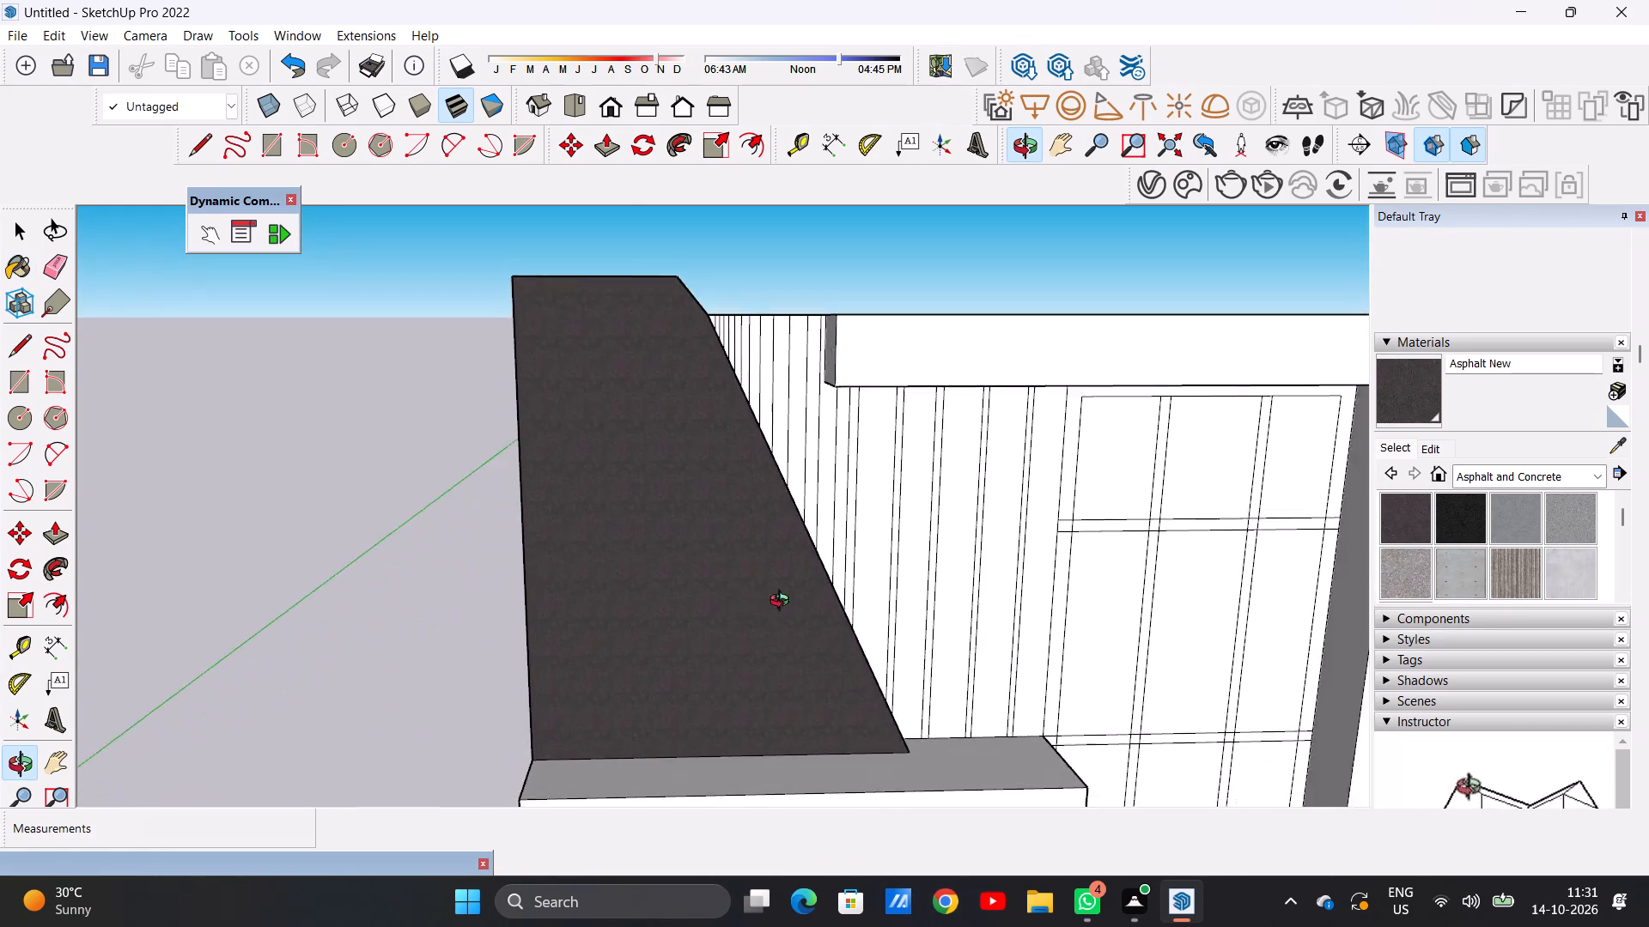
pyautogui.moveTo(783, 603); pyautogui.dragTo(758, 595, button='middle')
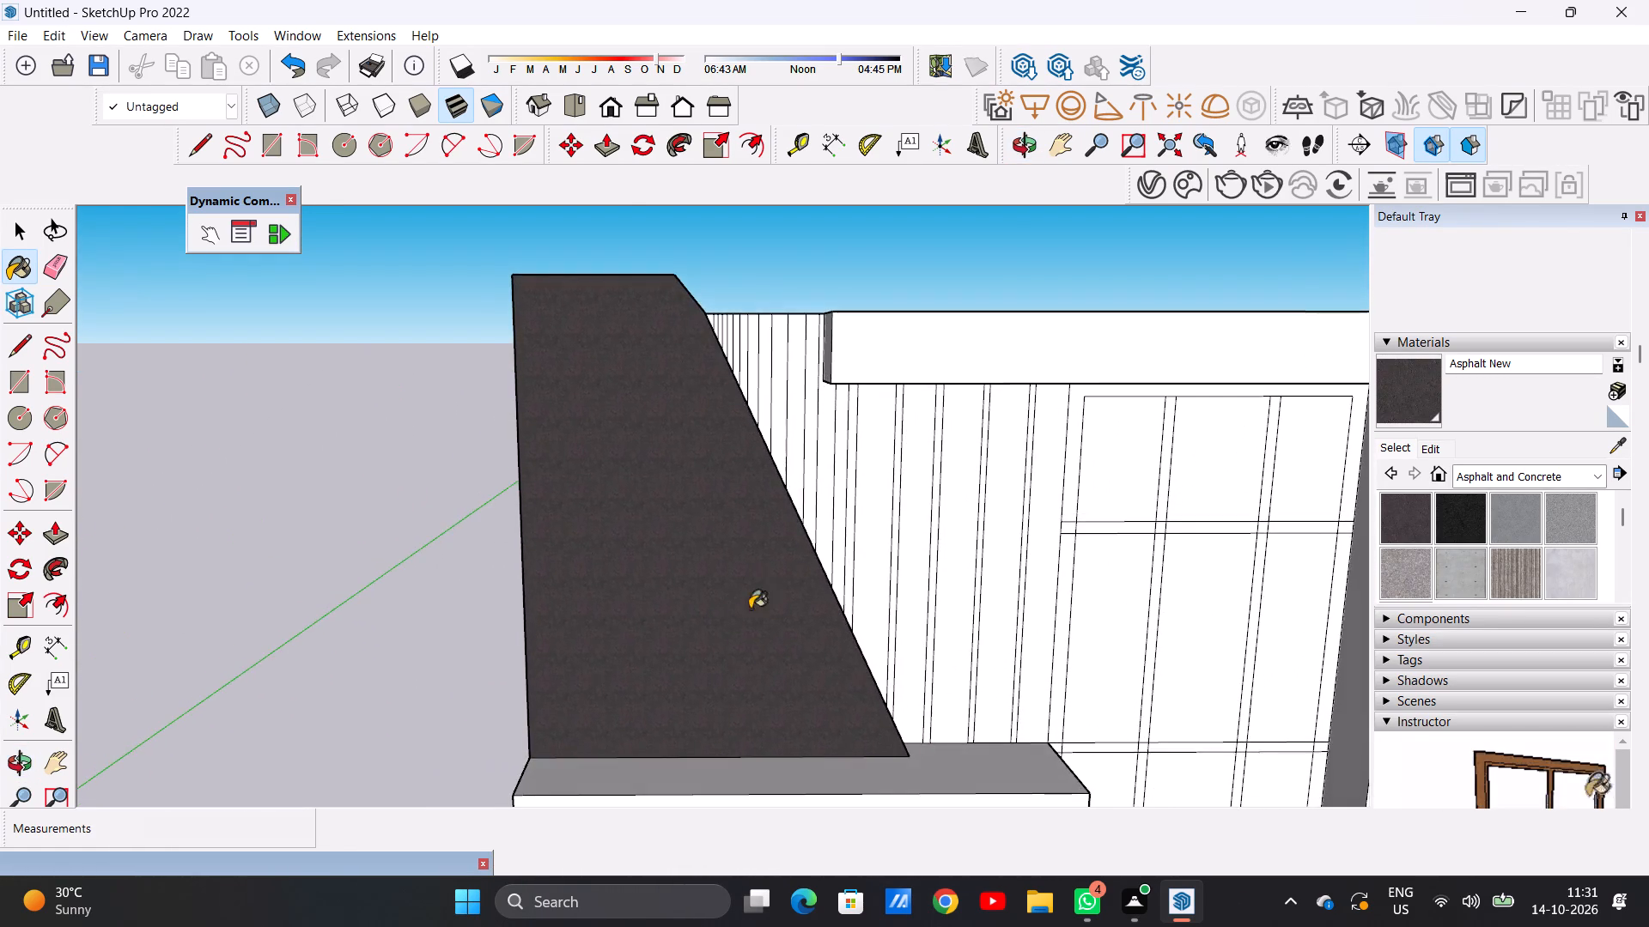
pyautogui.scroll(-16, 727, 677)
pyautogui.scroll(6, 727, 645)
pyautogui.moveTo(735, 664); pyautogui.dragTo(734, 603, button='middle')
pyautogui.scroll(8, 745, 627)
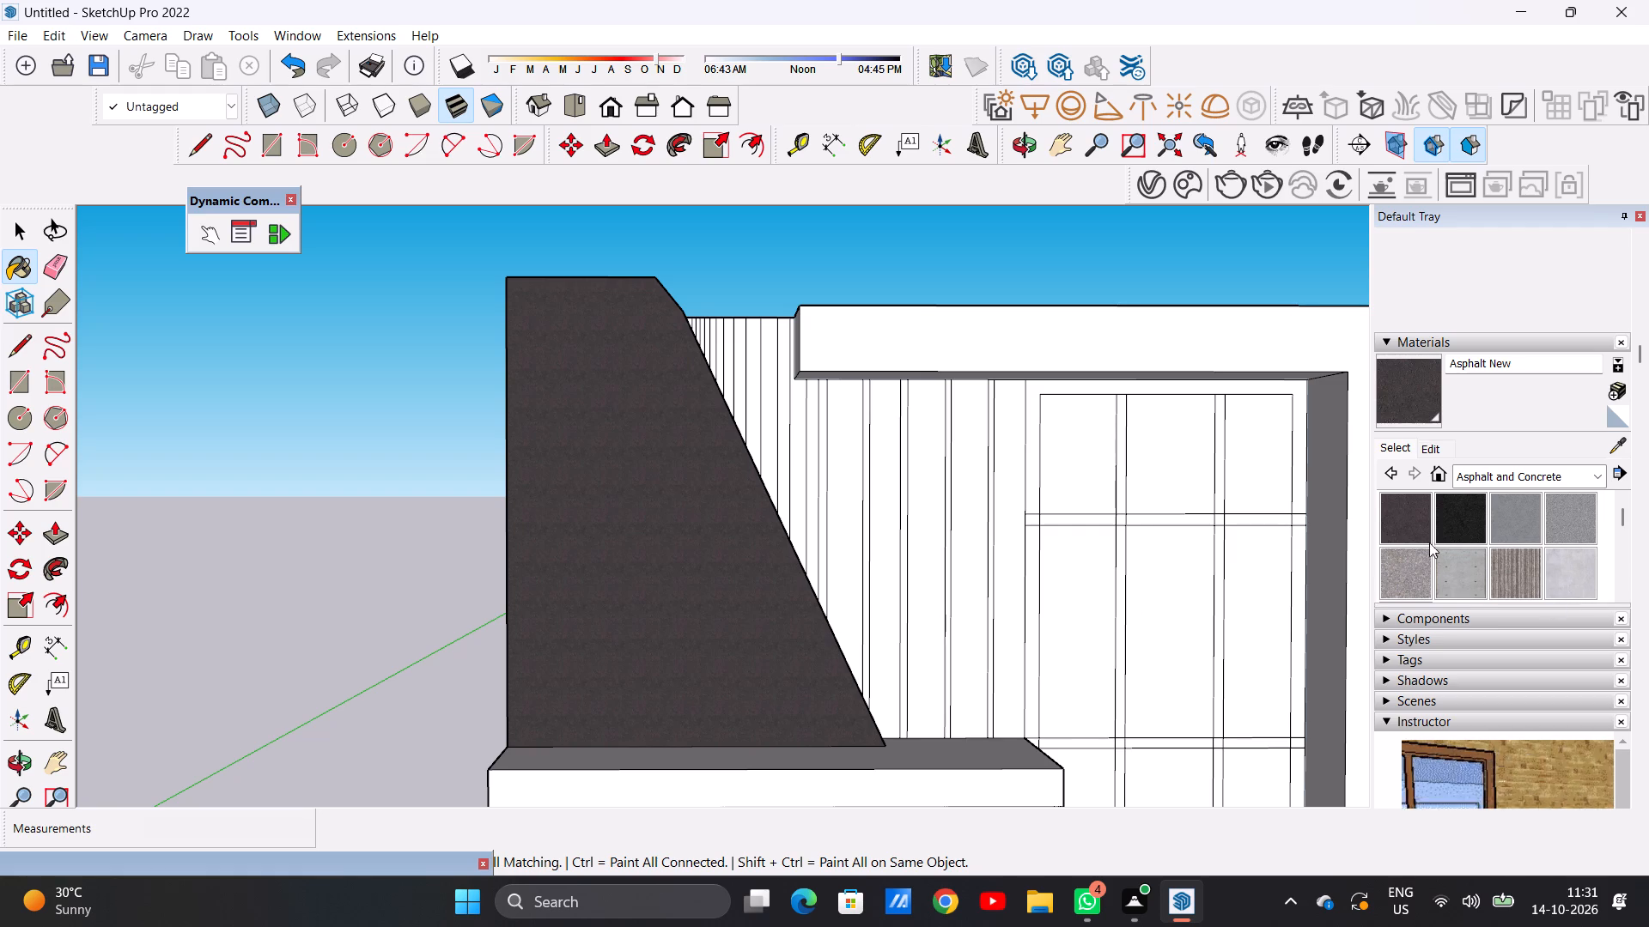
# Repaint the slanted facade panel with Rough Square Concrete Block from the Brick, Cladding and Siding materials.
pyautogui.click(1589, 477)
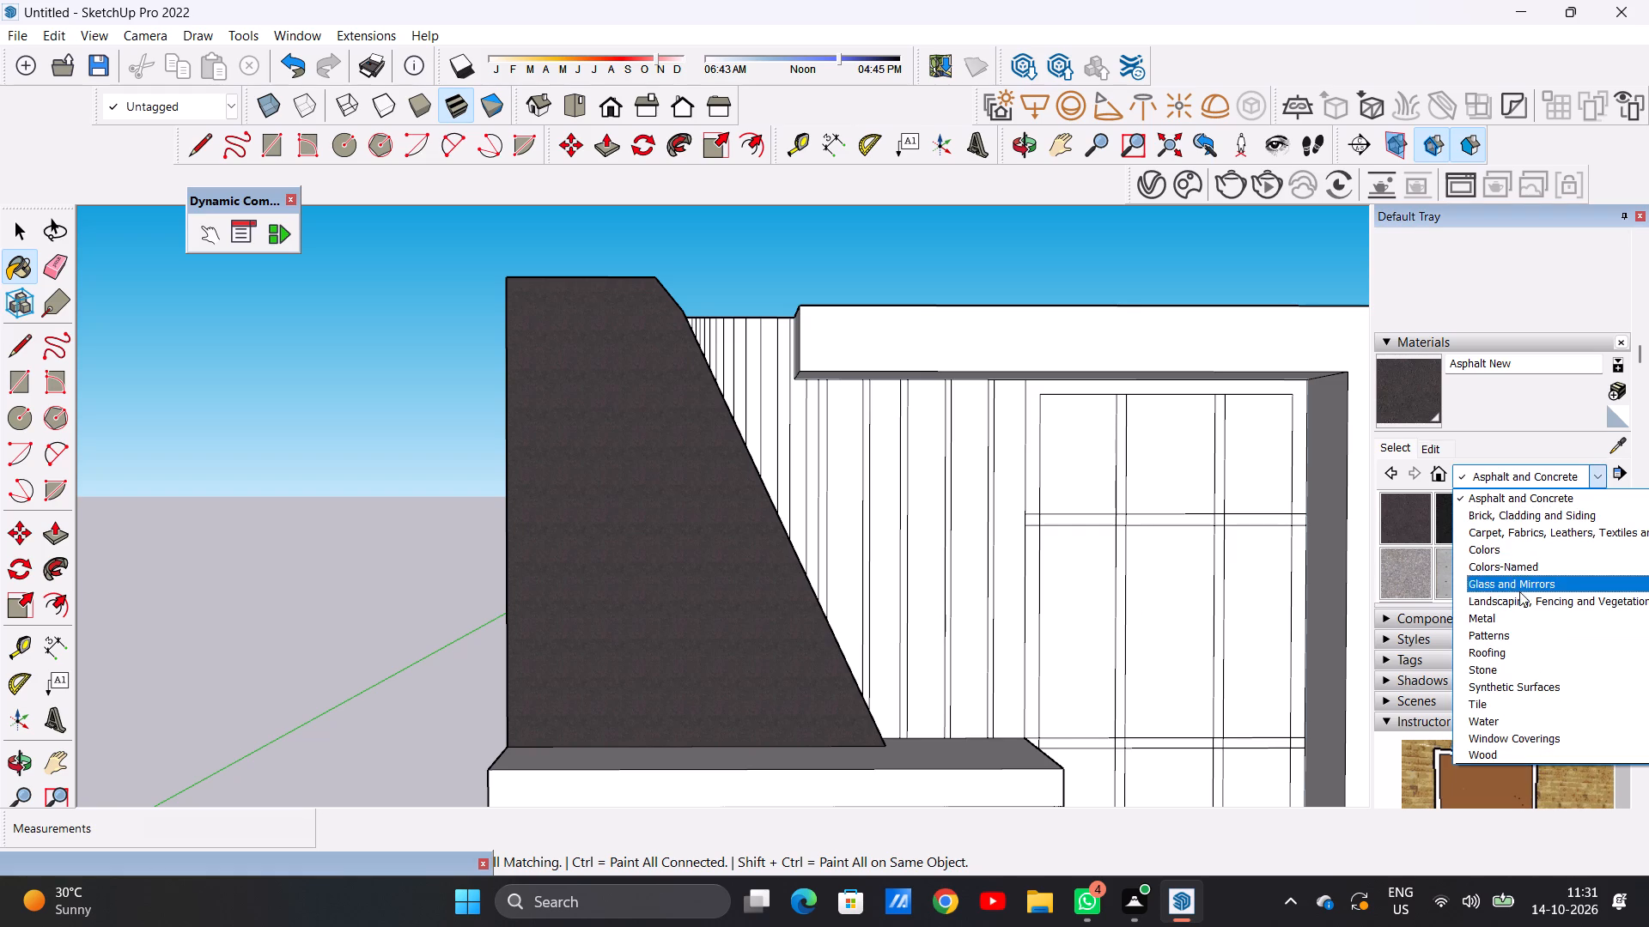
pyautogui.click(1515, 516)
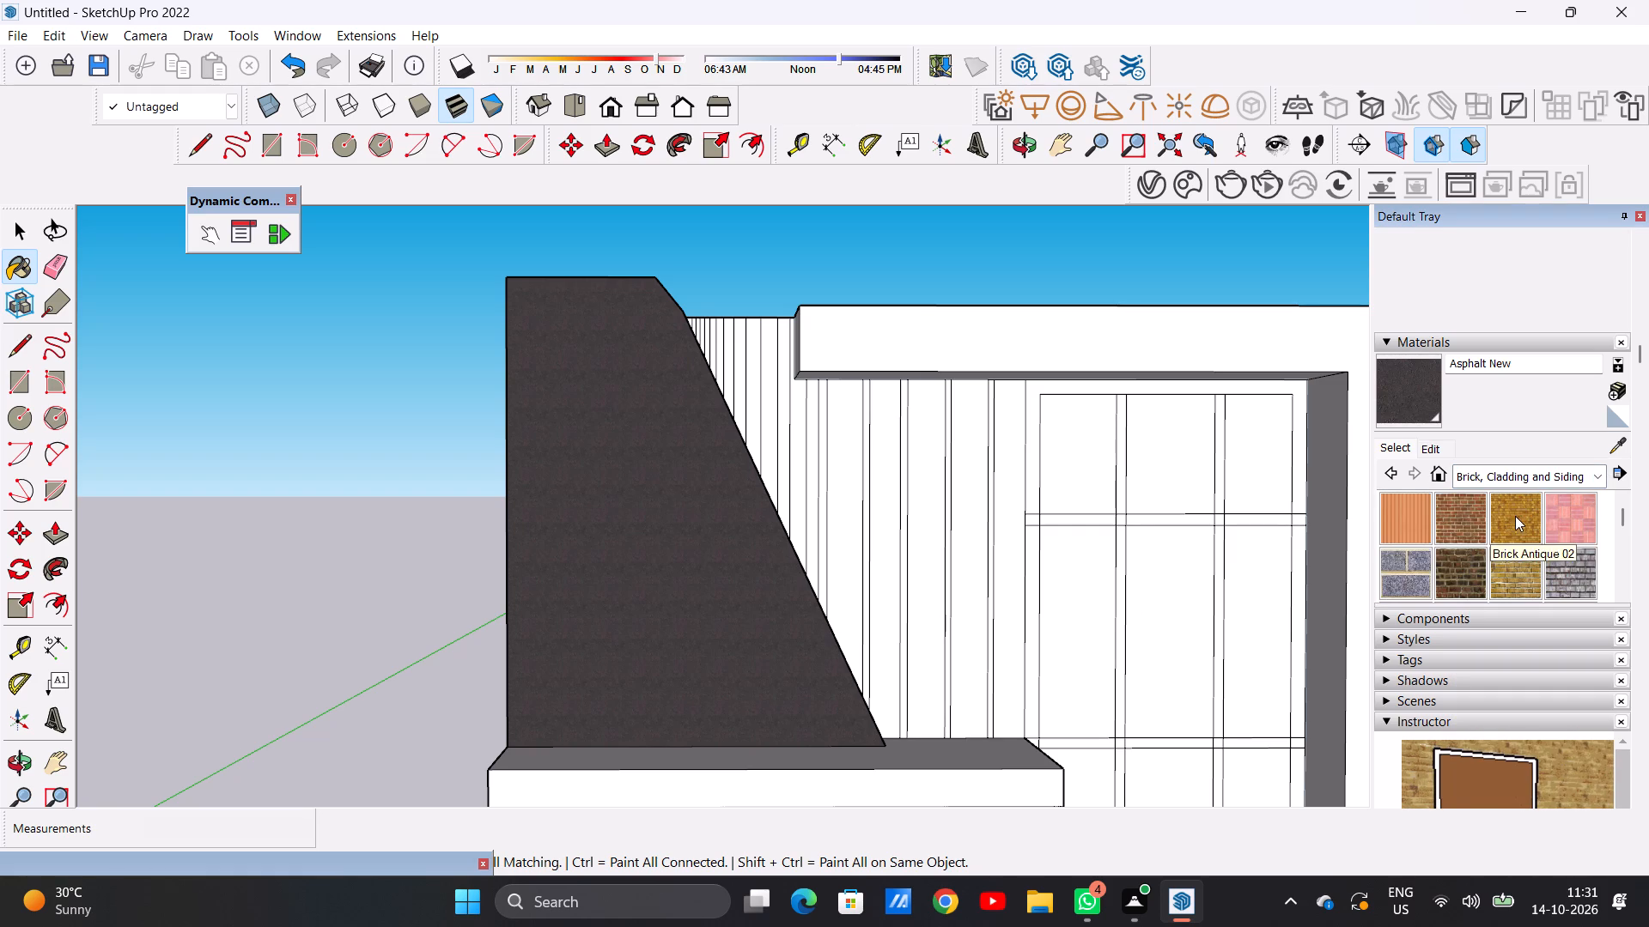
pyautogui.scroll(-2, 1461, 548)
pyautogui.click(1409, 533)
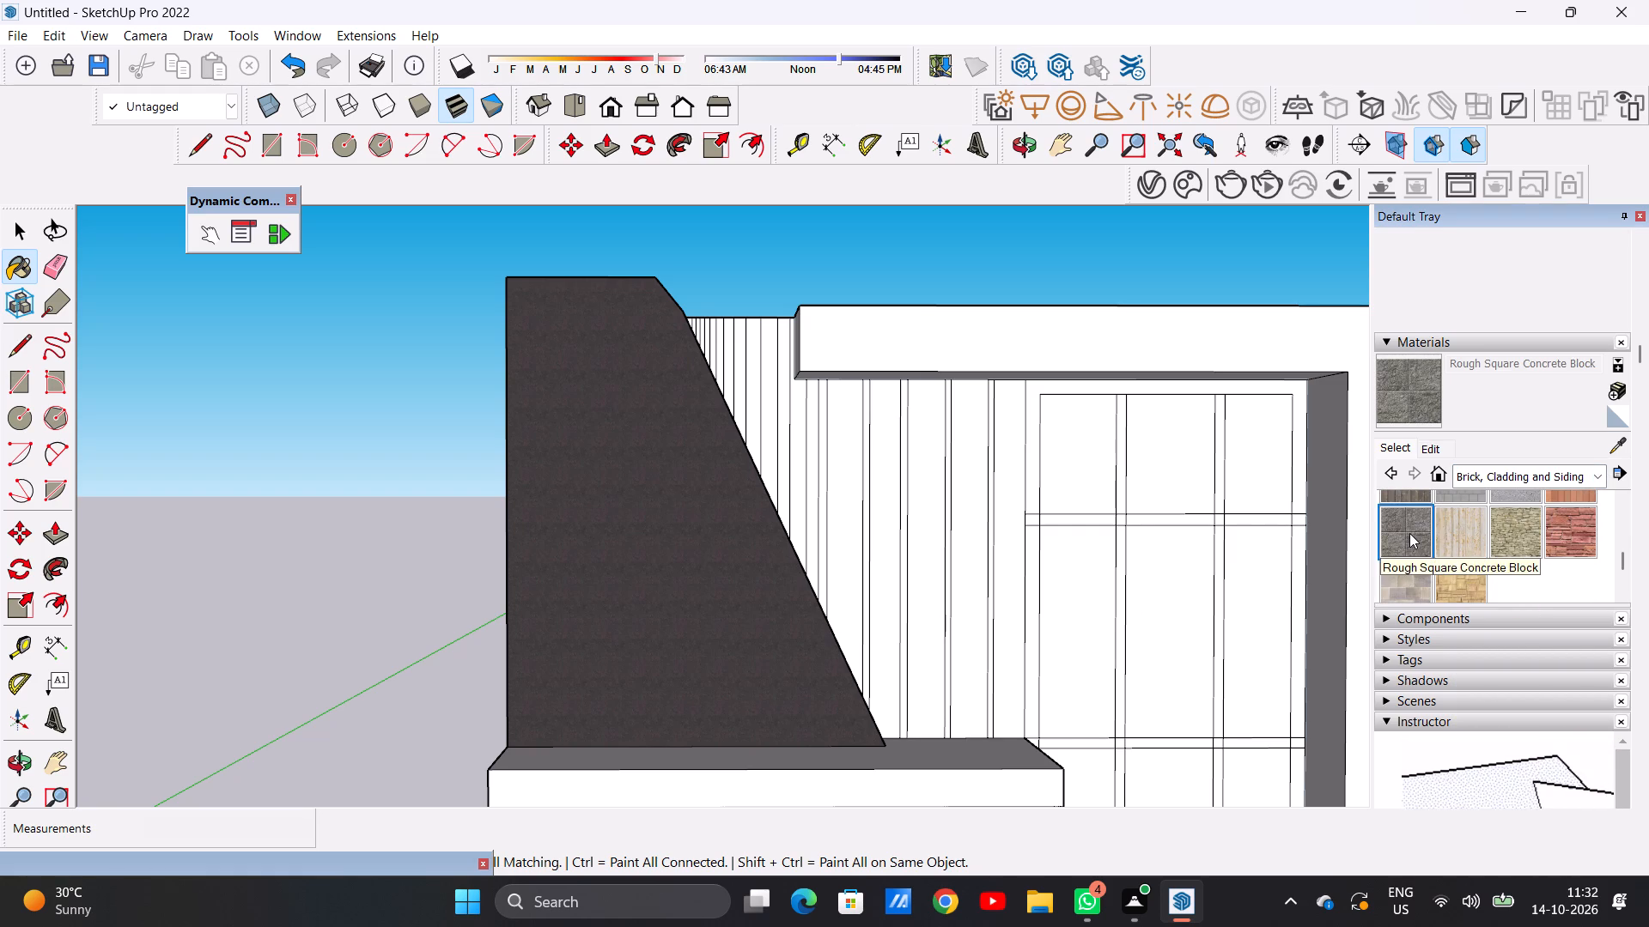
pyautogui.scroll(6, 733, 556)
pyautogui.click(721, 560)
pyautogui.scroll(-5, 750, 565)
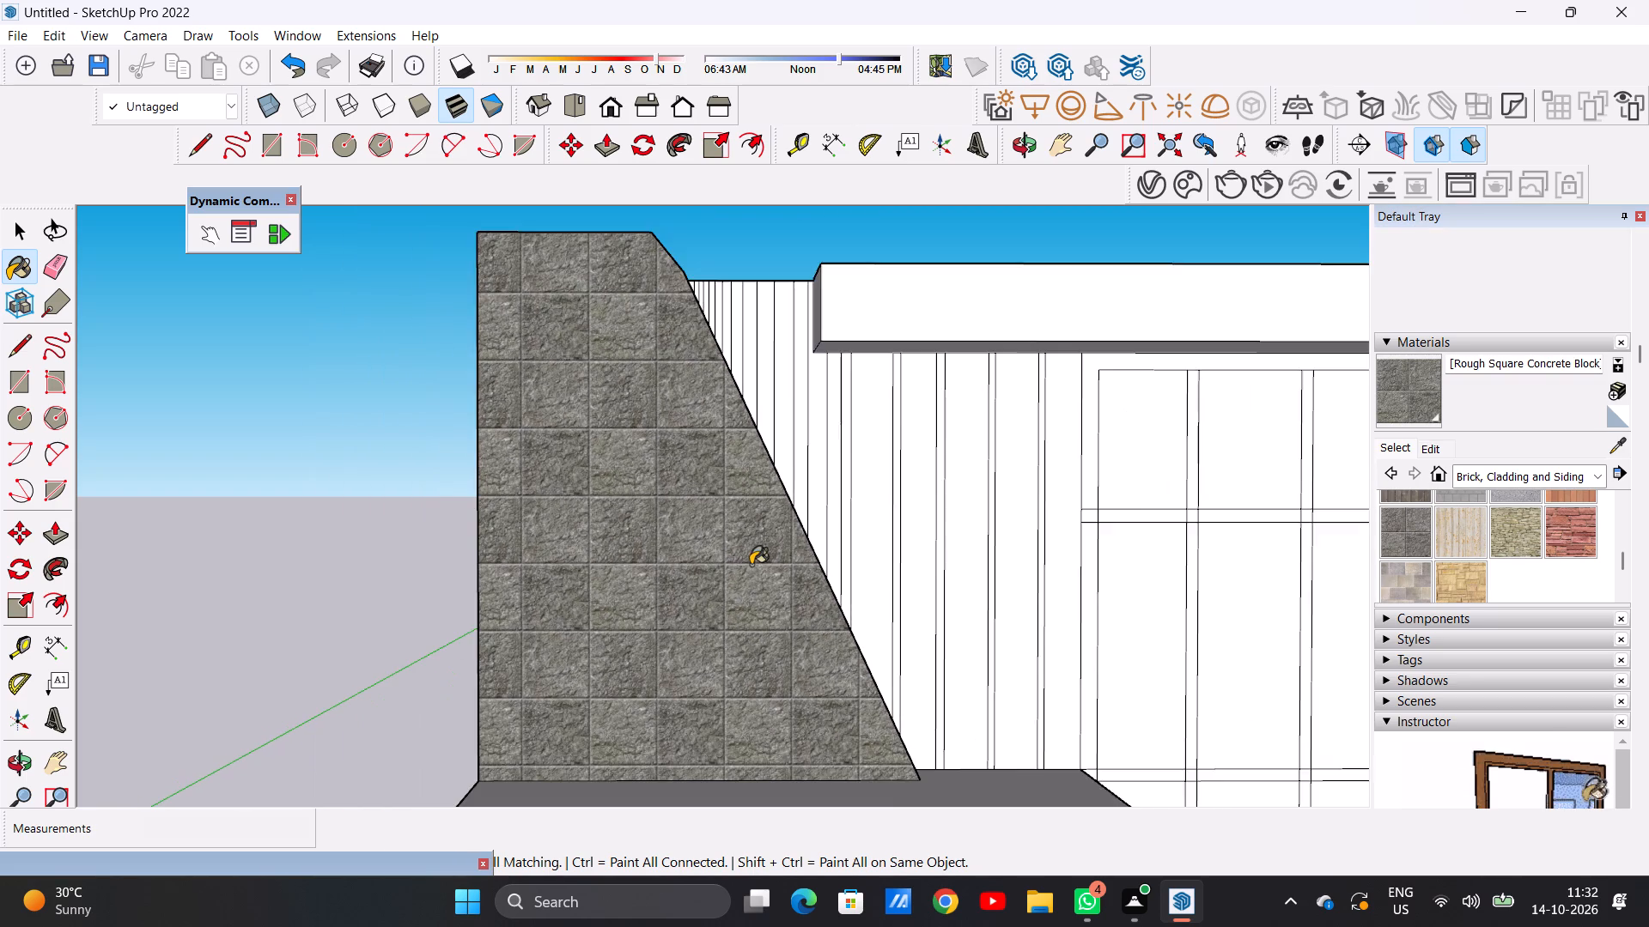
pyautogui.scroll(-2, 655, 536)
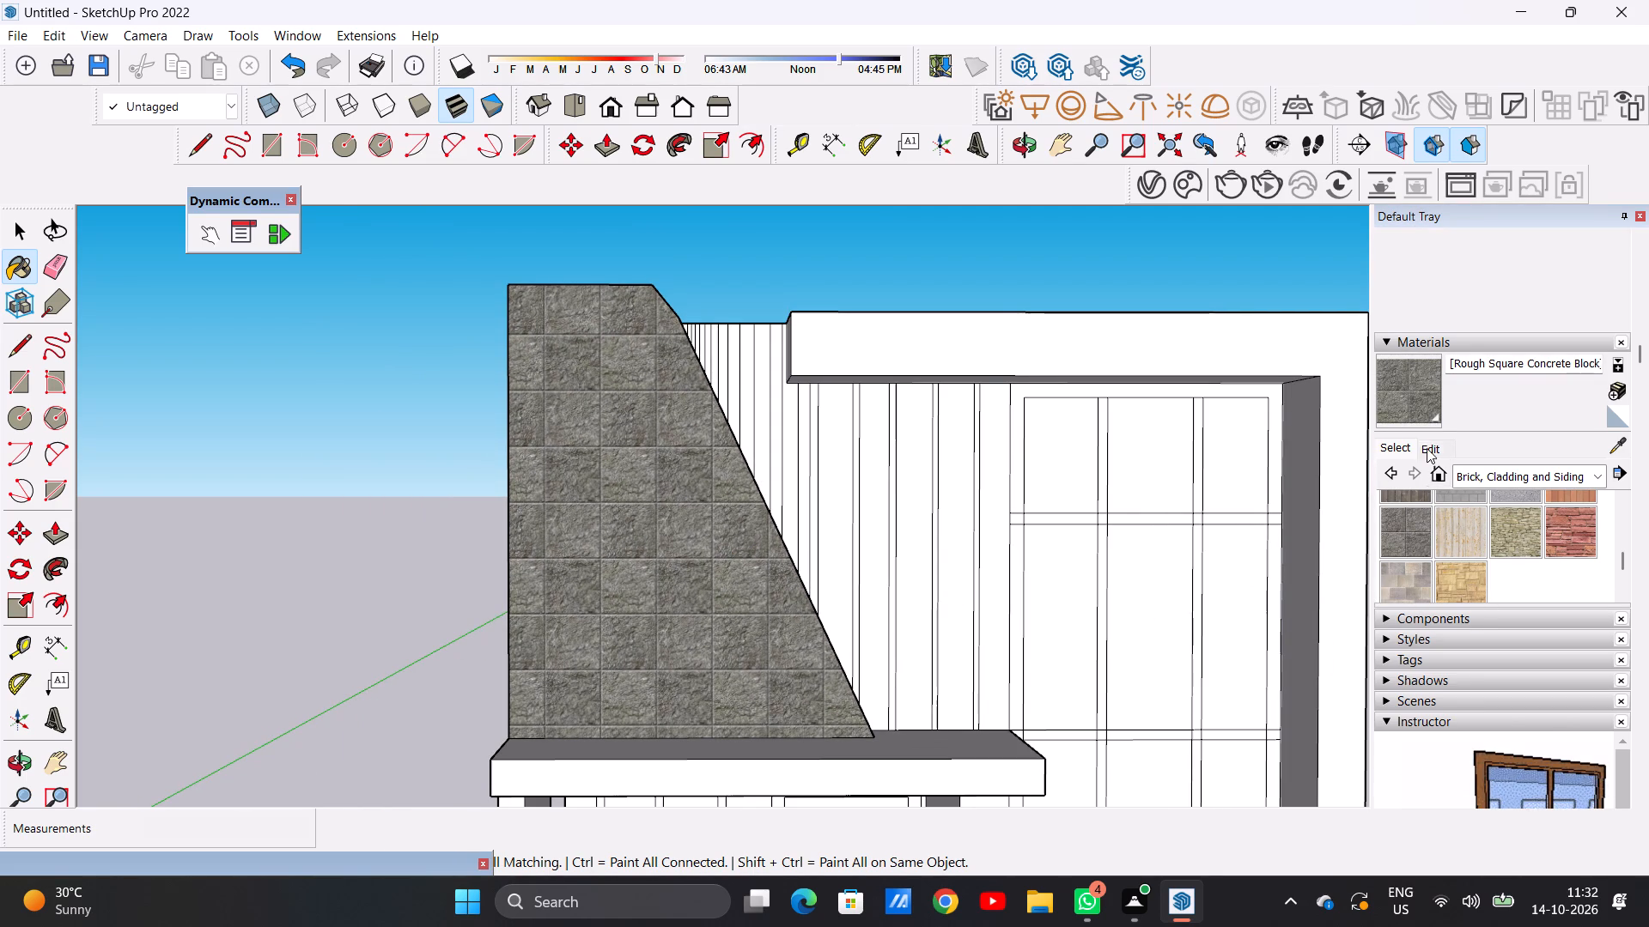
# Set the newly applied Rough Square Concrete Block texture size to 10' by 10' on the slanted panel.
pyautogui.click(1424, 444)
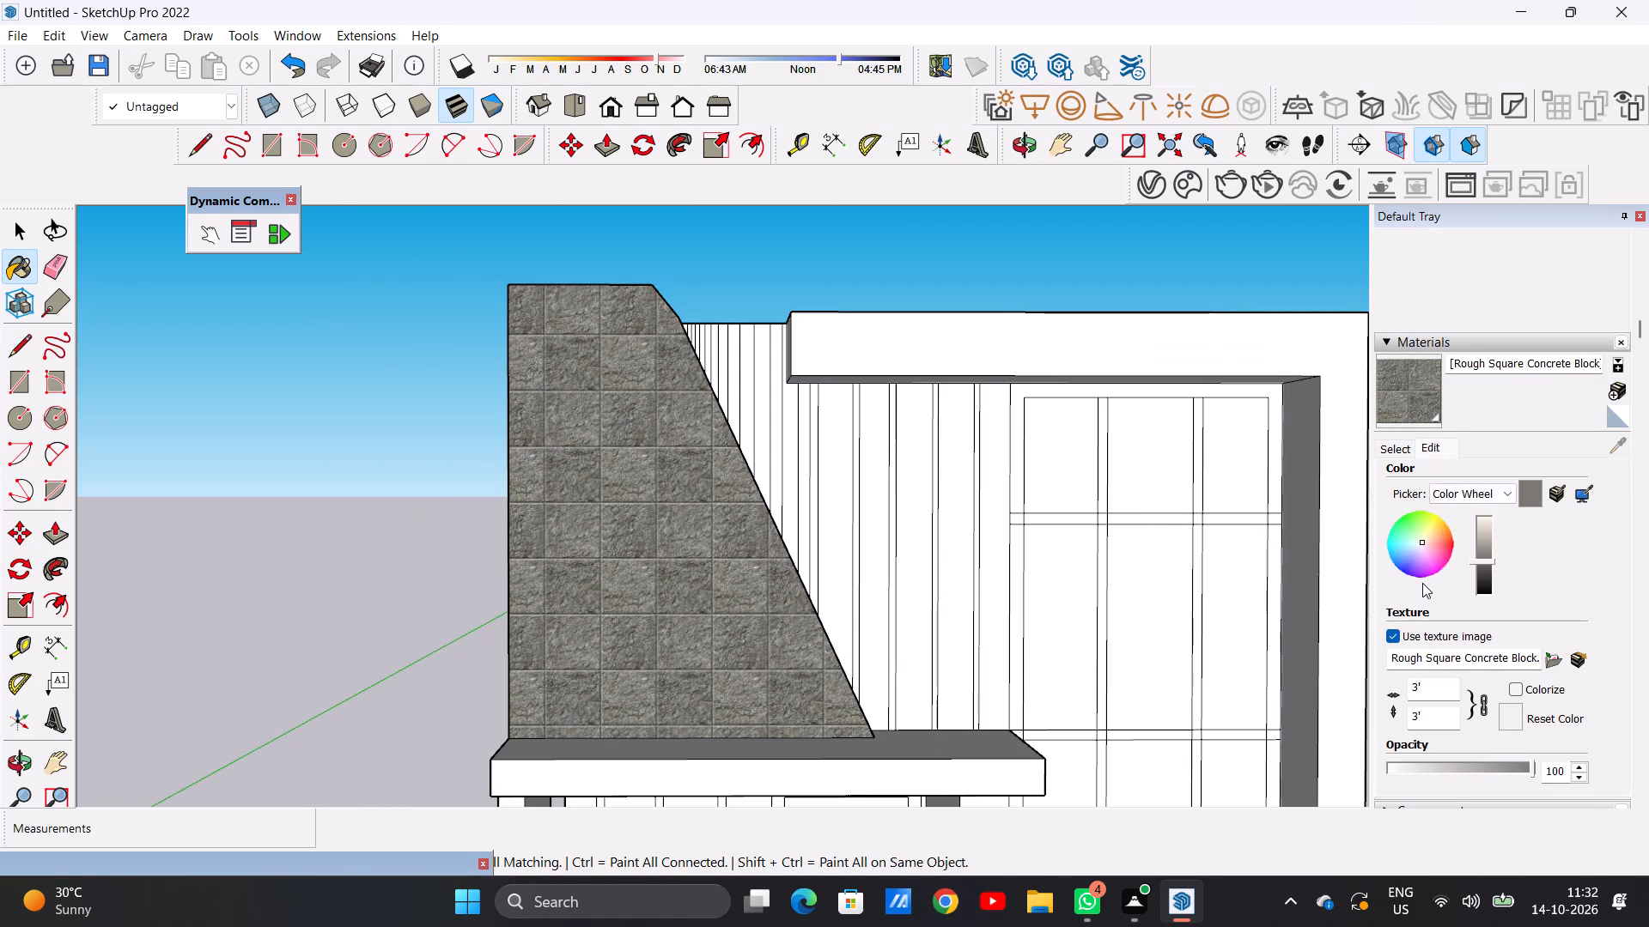
pyautogui.scroll(-2, 1422, 583)
pyautogui.click(1424, 514)
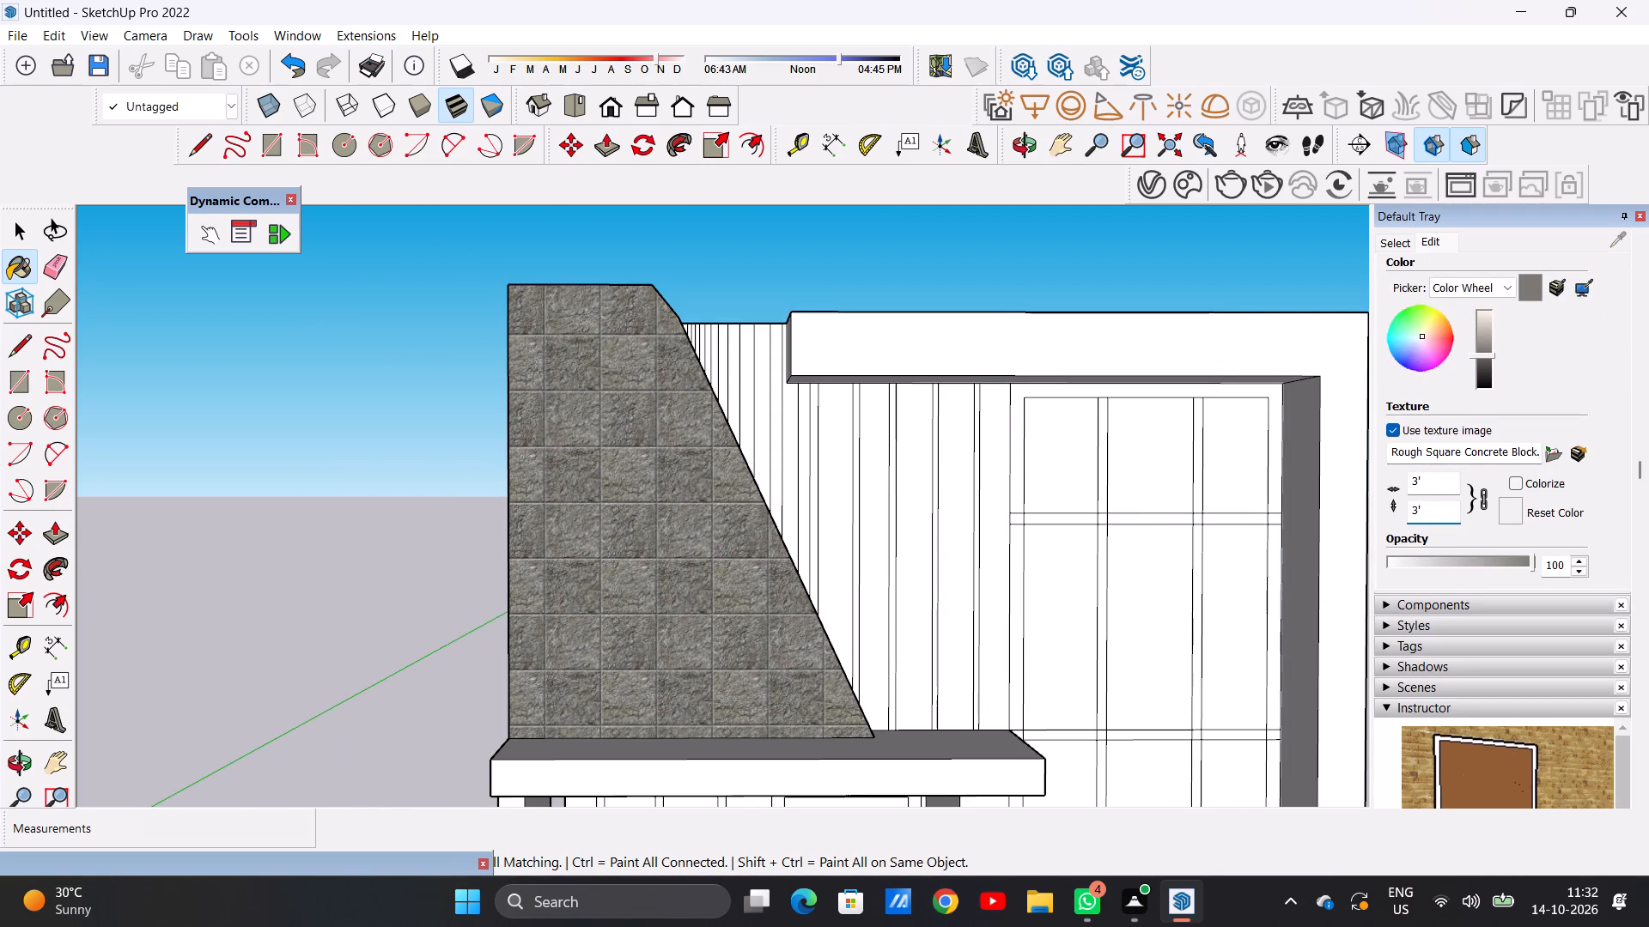
pyautogui.press('BackSpace')
pyautogui.press('BackSpace')
pyautogui.press('BackSpace')
pyautogui.write("10'")
pyautogui.press('Return')
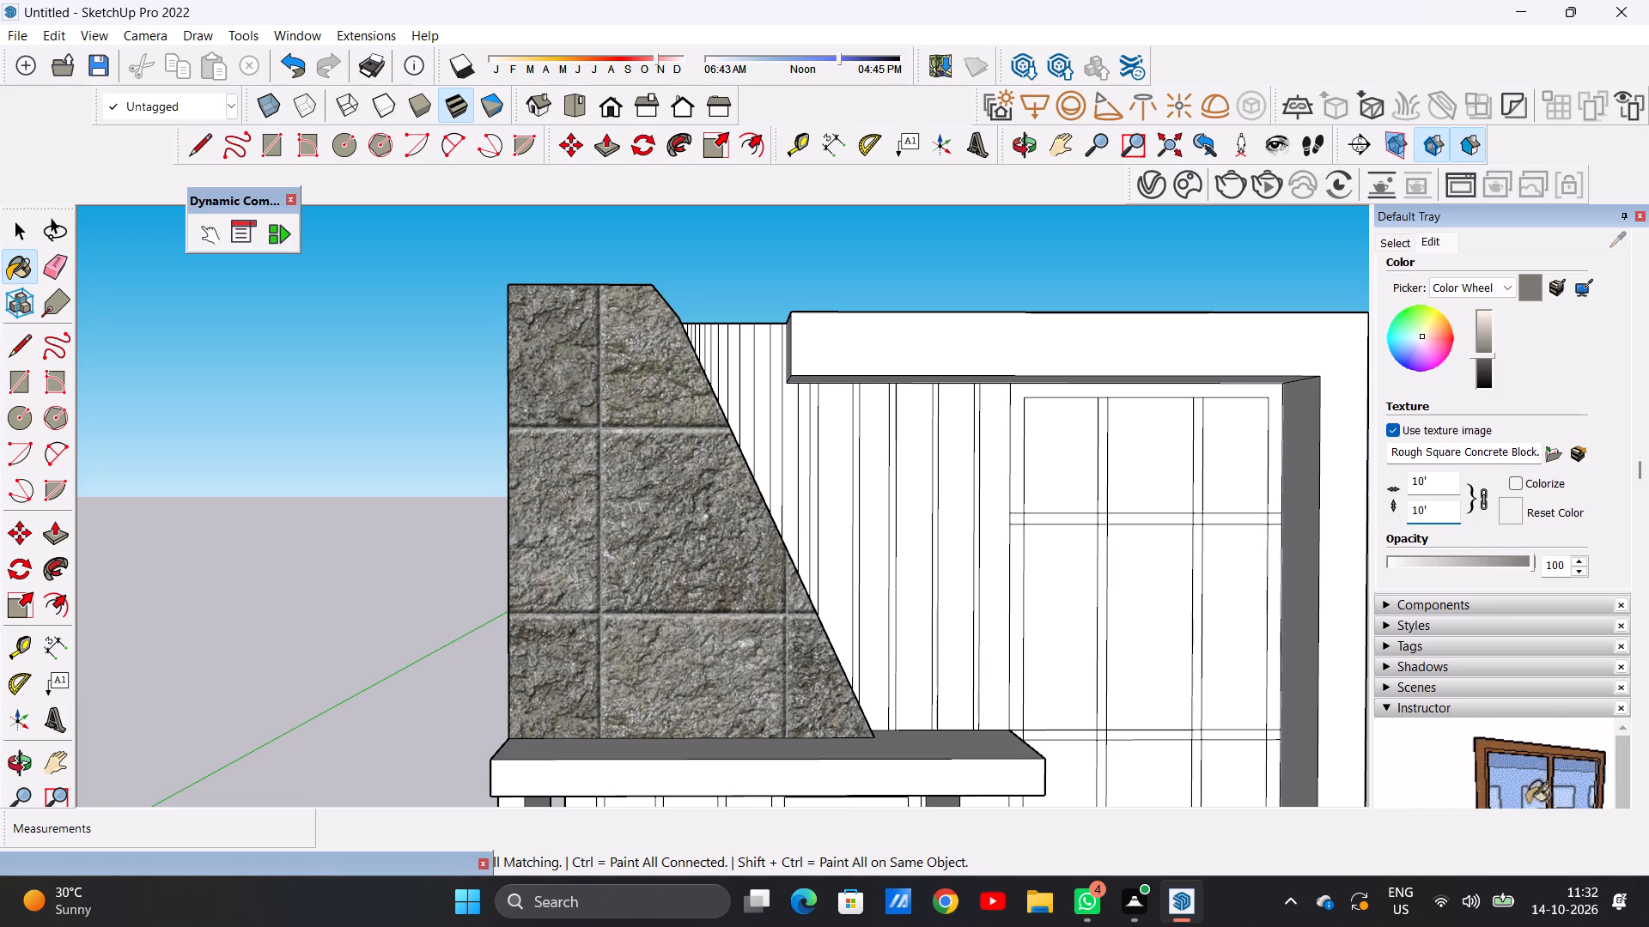
pyautogui.press('space')
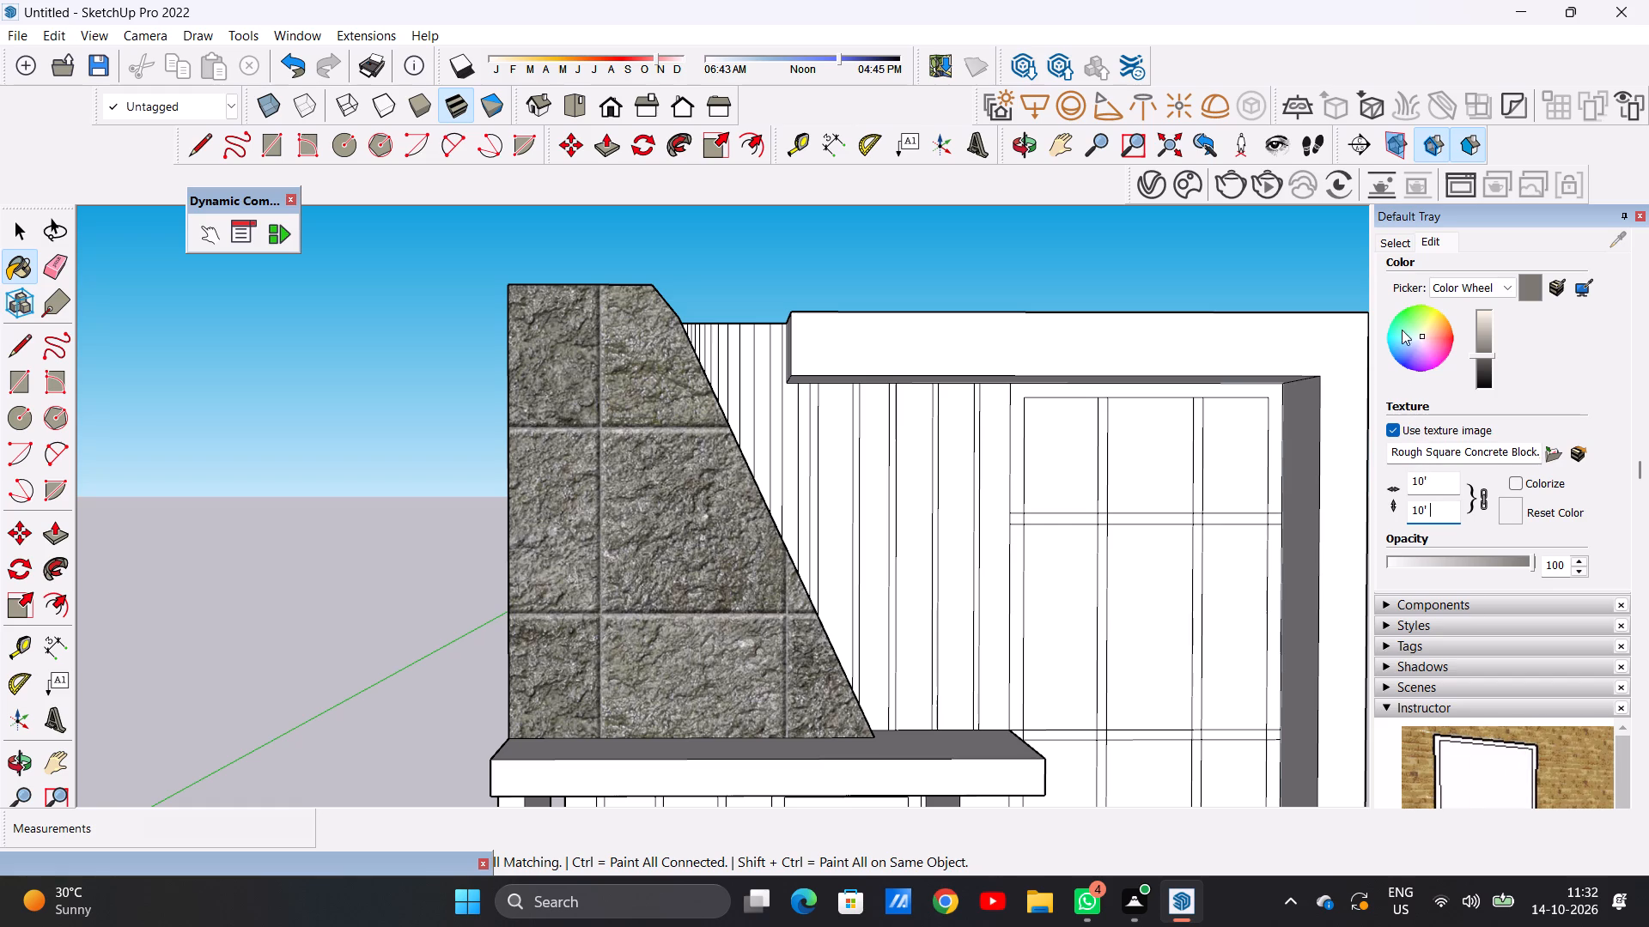
# Adjust the brightness of the slanted panel's Rough Square Concrete Block material to a slightly lighter grey and check it against the facade.
pyautogui.click(1483, 343)
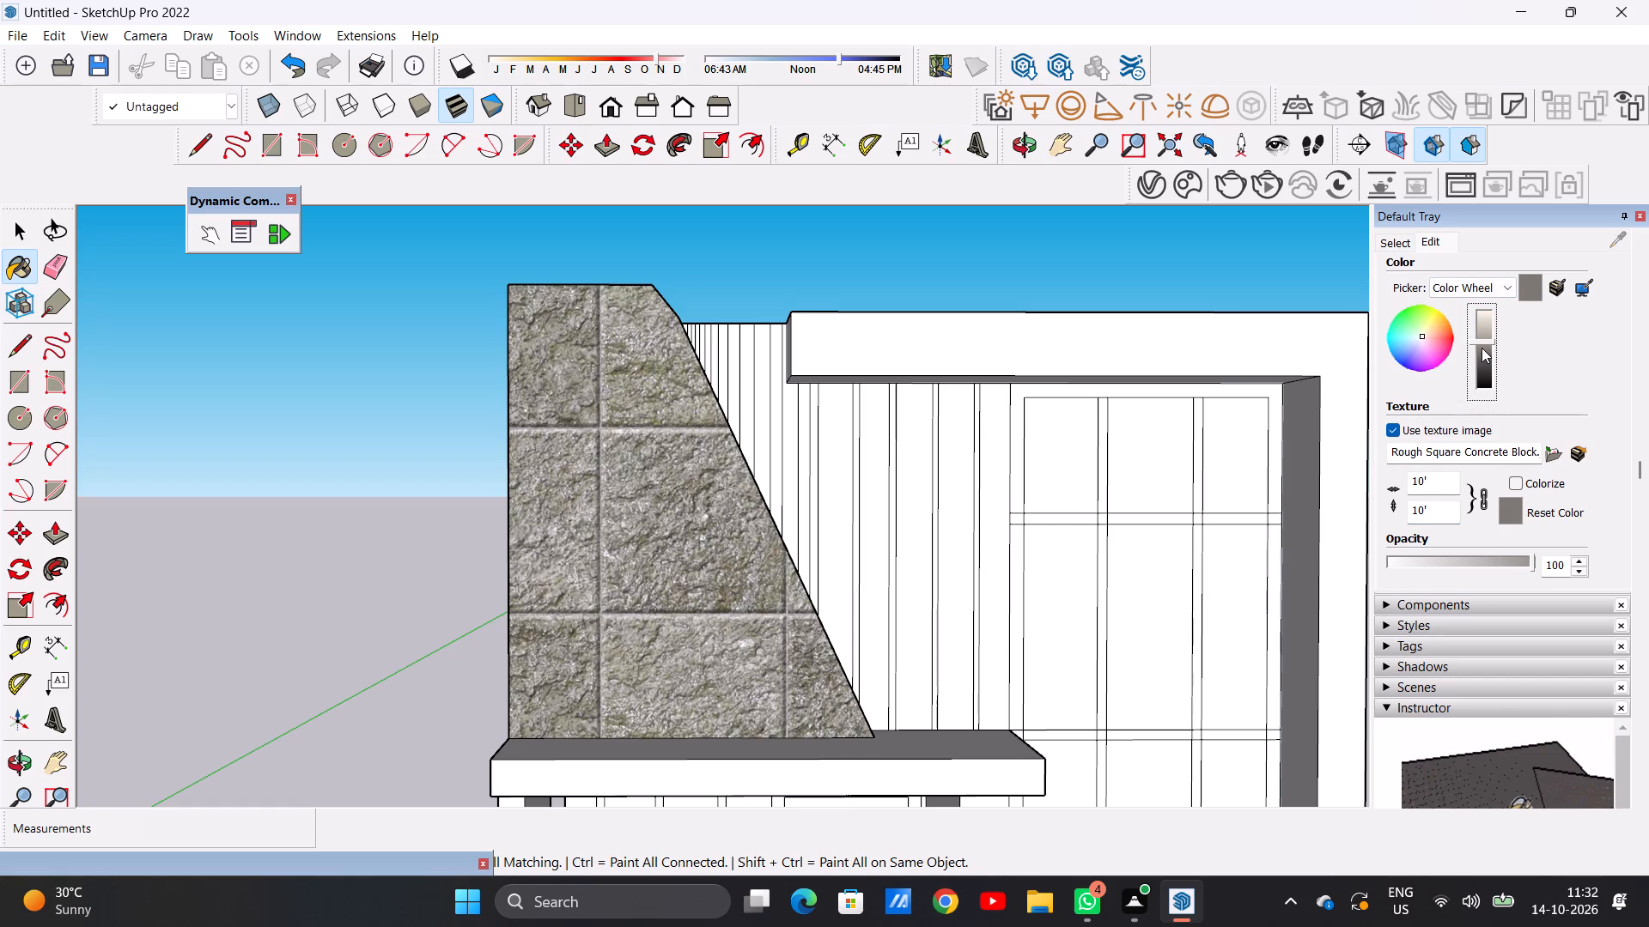
pyautogui.click(1482, 348)
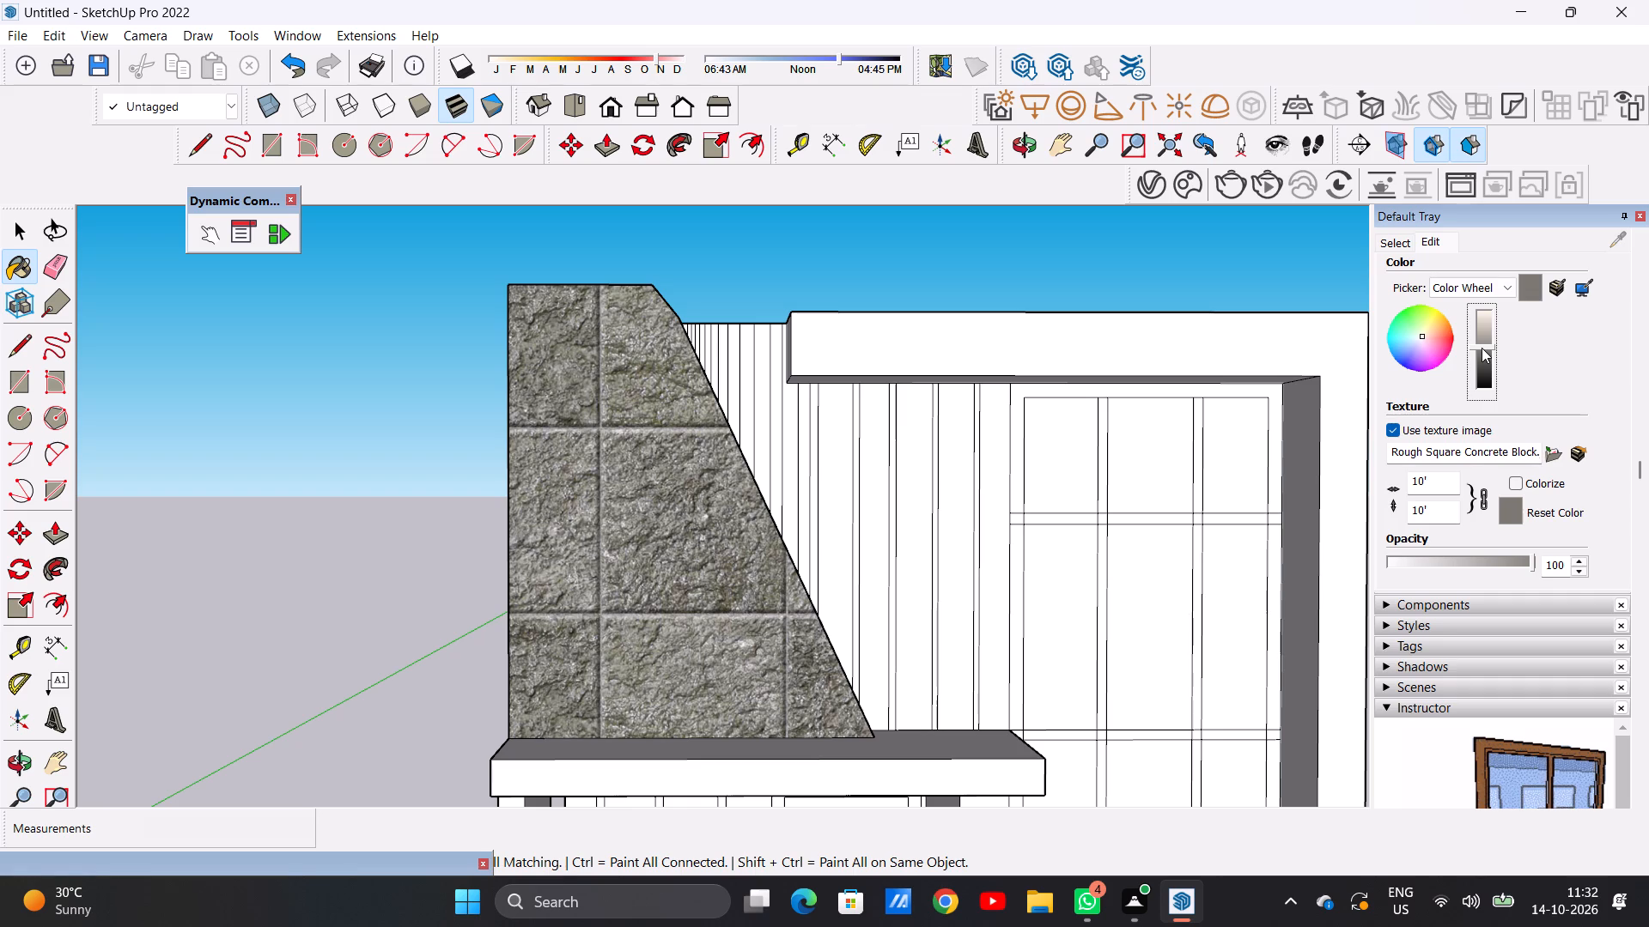
pyautogui.scroll(-7, 676, 570)
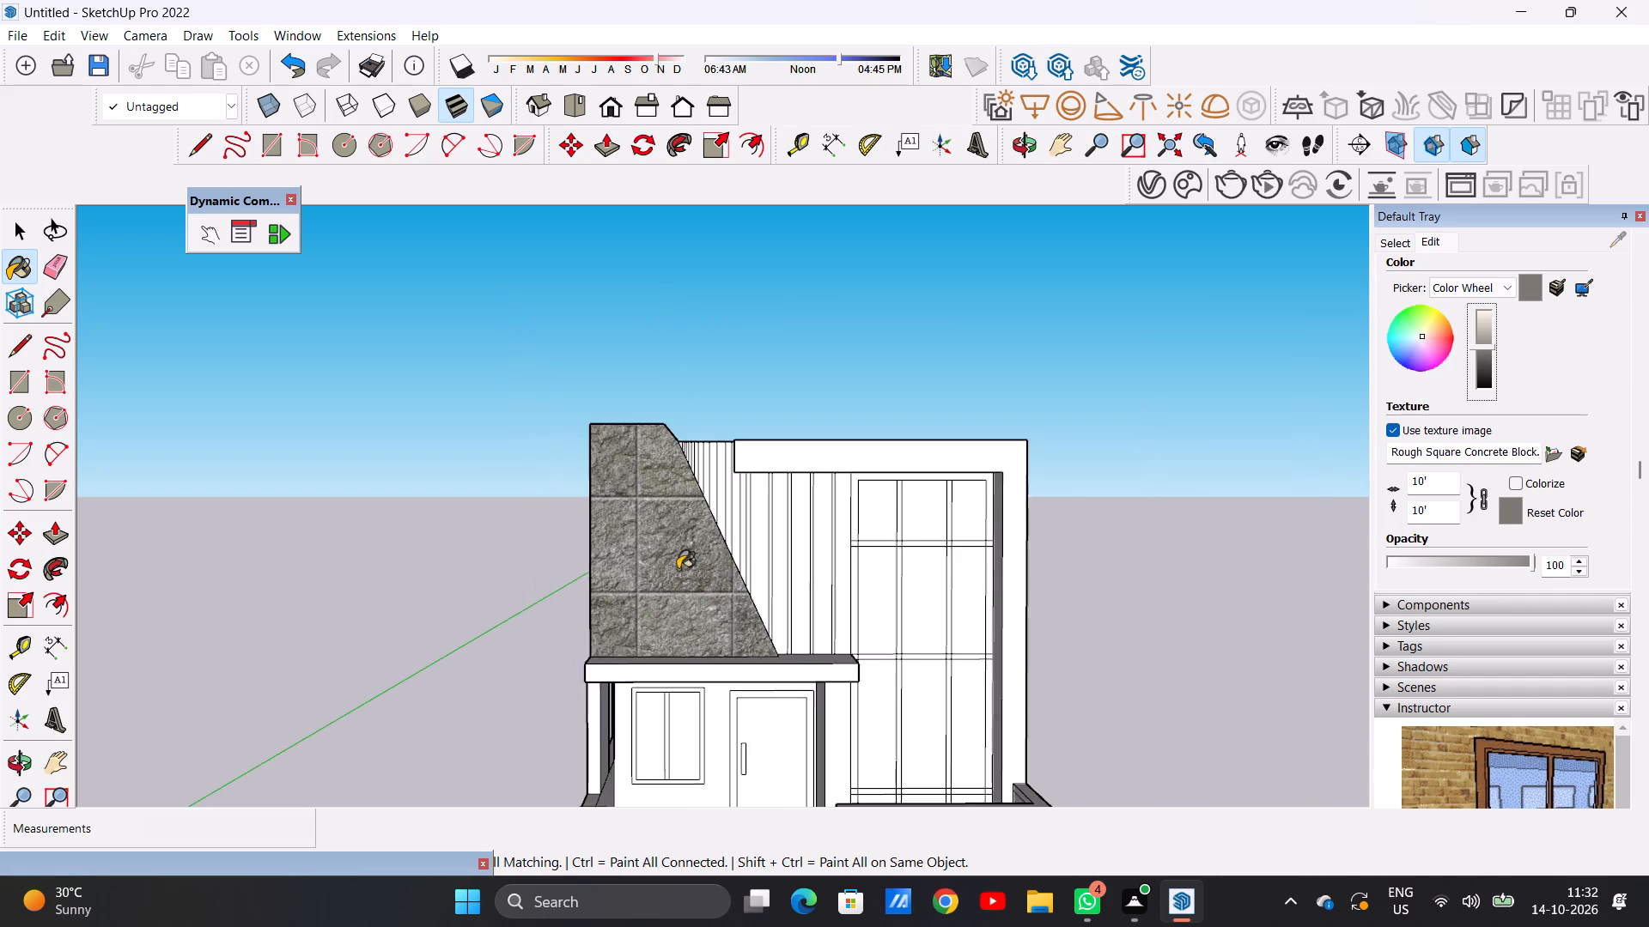
pyautogui.scroll(6, 691, 552)
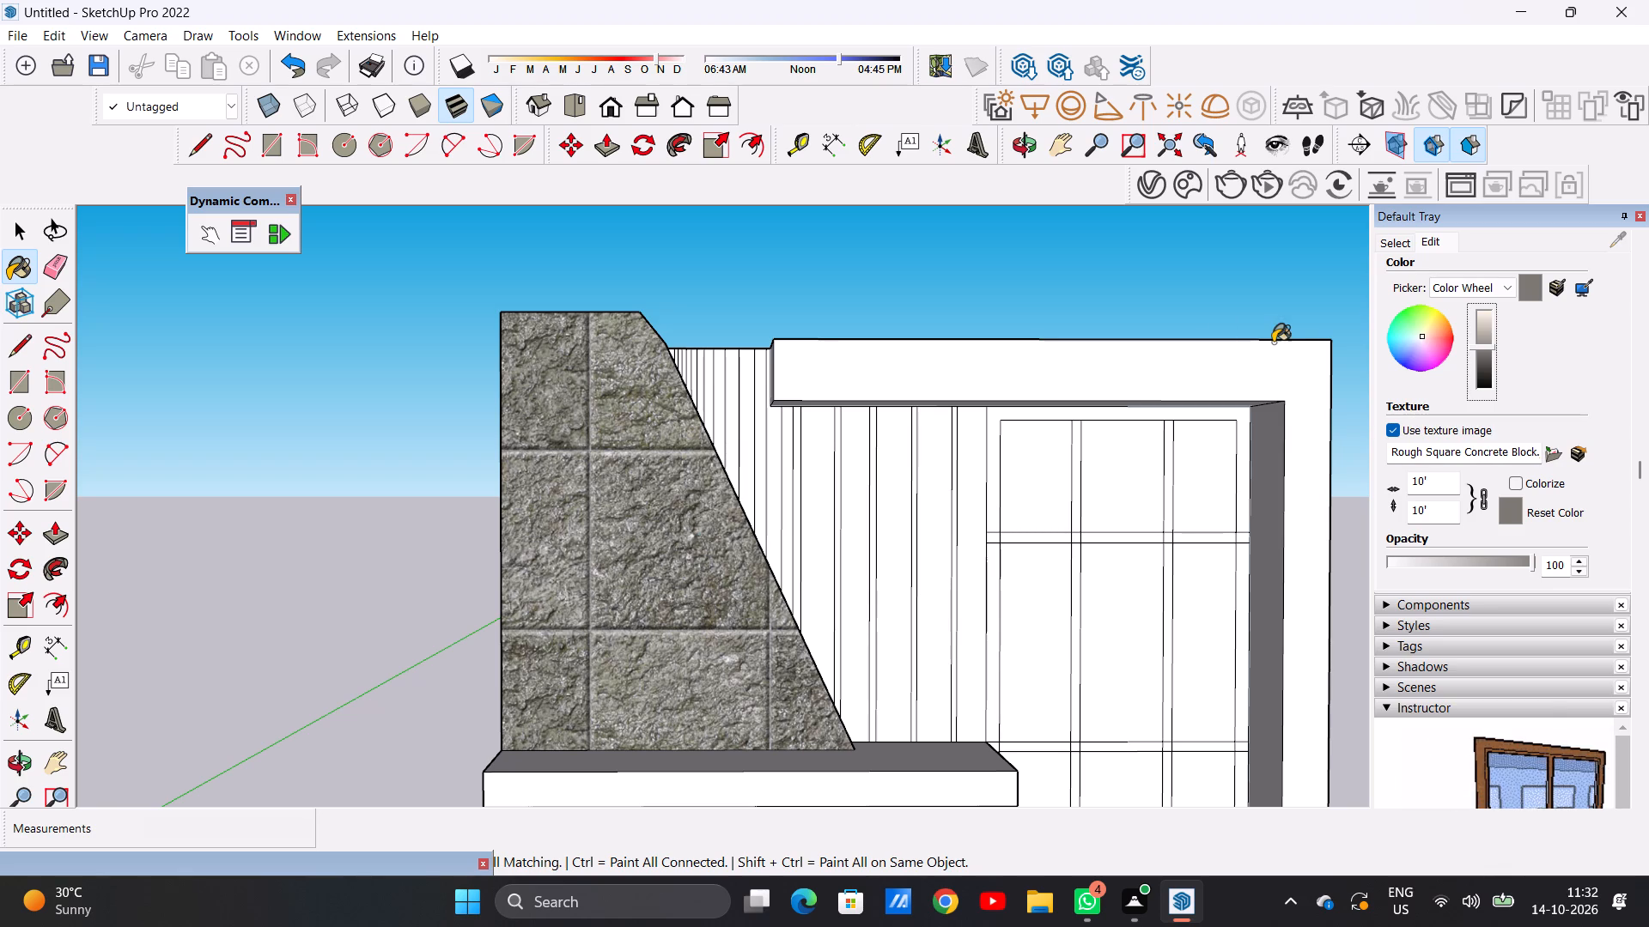
# Repaint the slanted facade panel with Blacktop New from the Asphalt and Concrete materials.
pyautogui.click(1390, 237)
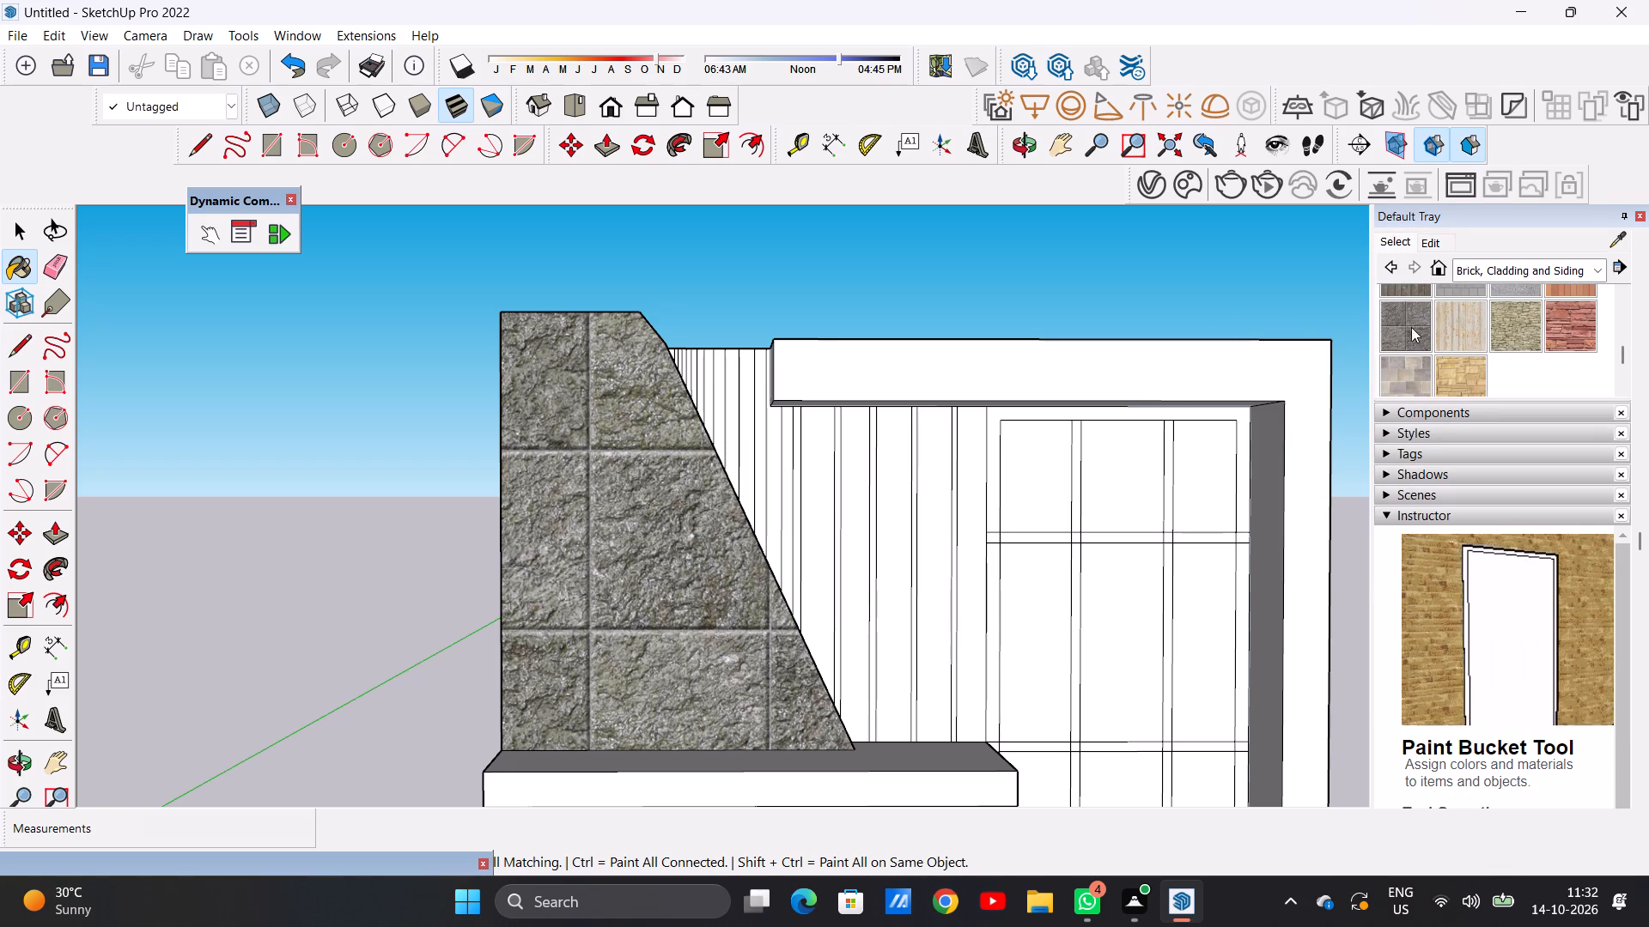
pyautogui.scroll(4, 1414, 337)
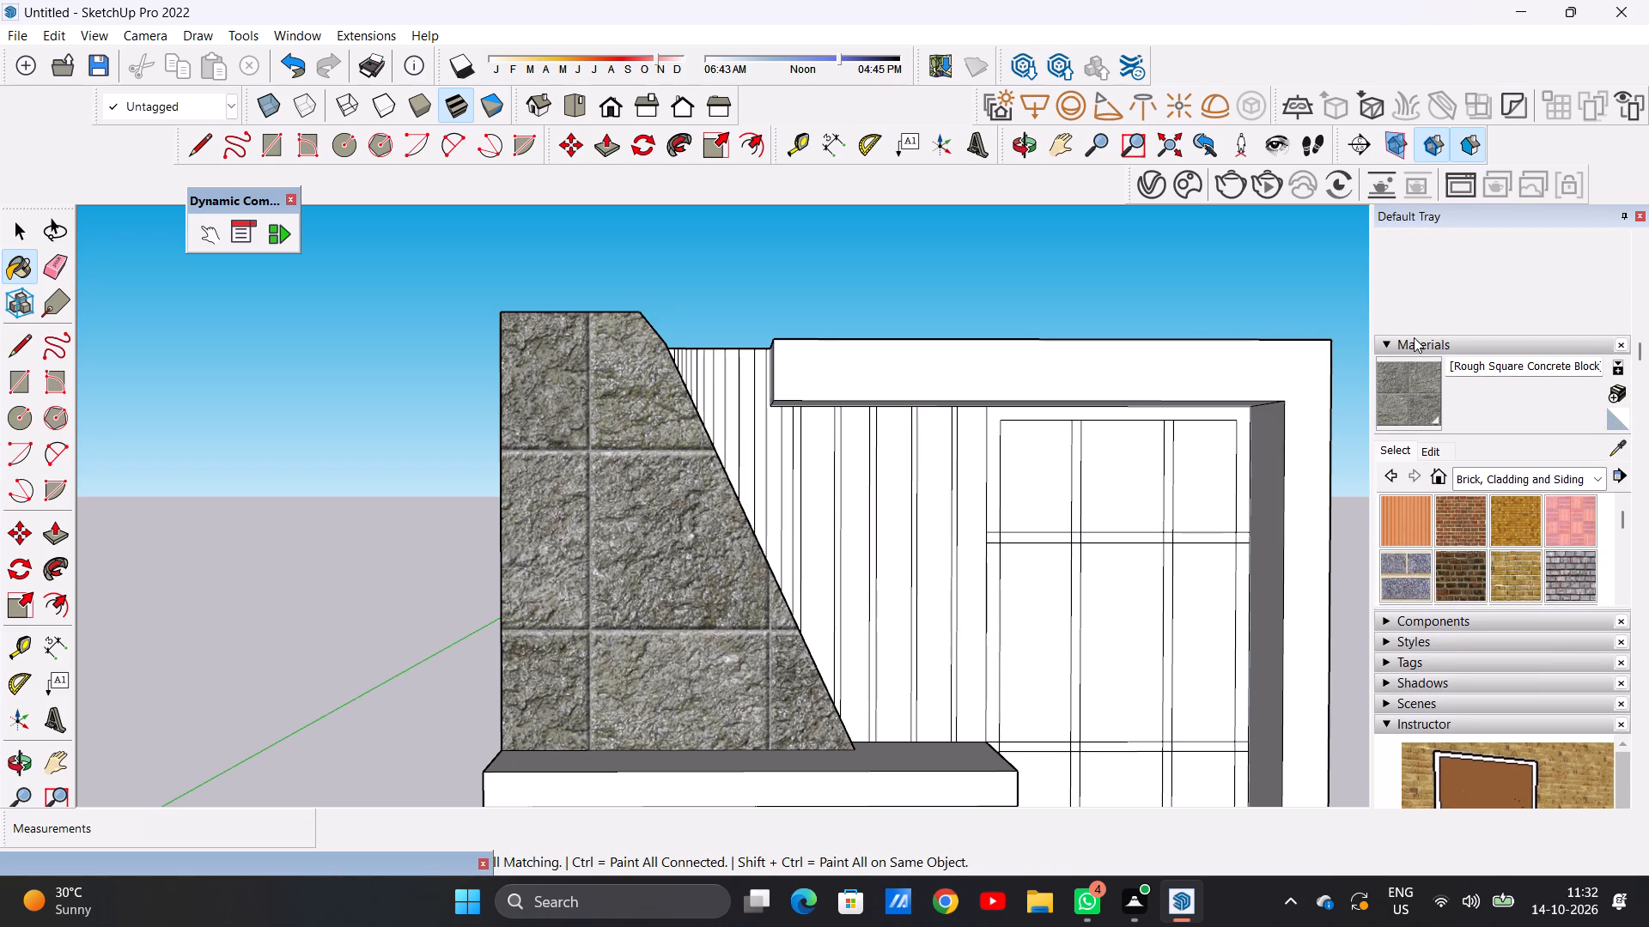
pyautogui.scroll(-1, 1414, 337)
pyautogui.click(1482, 371)
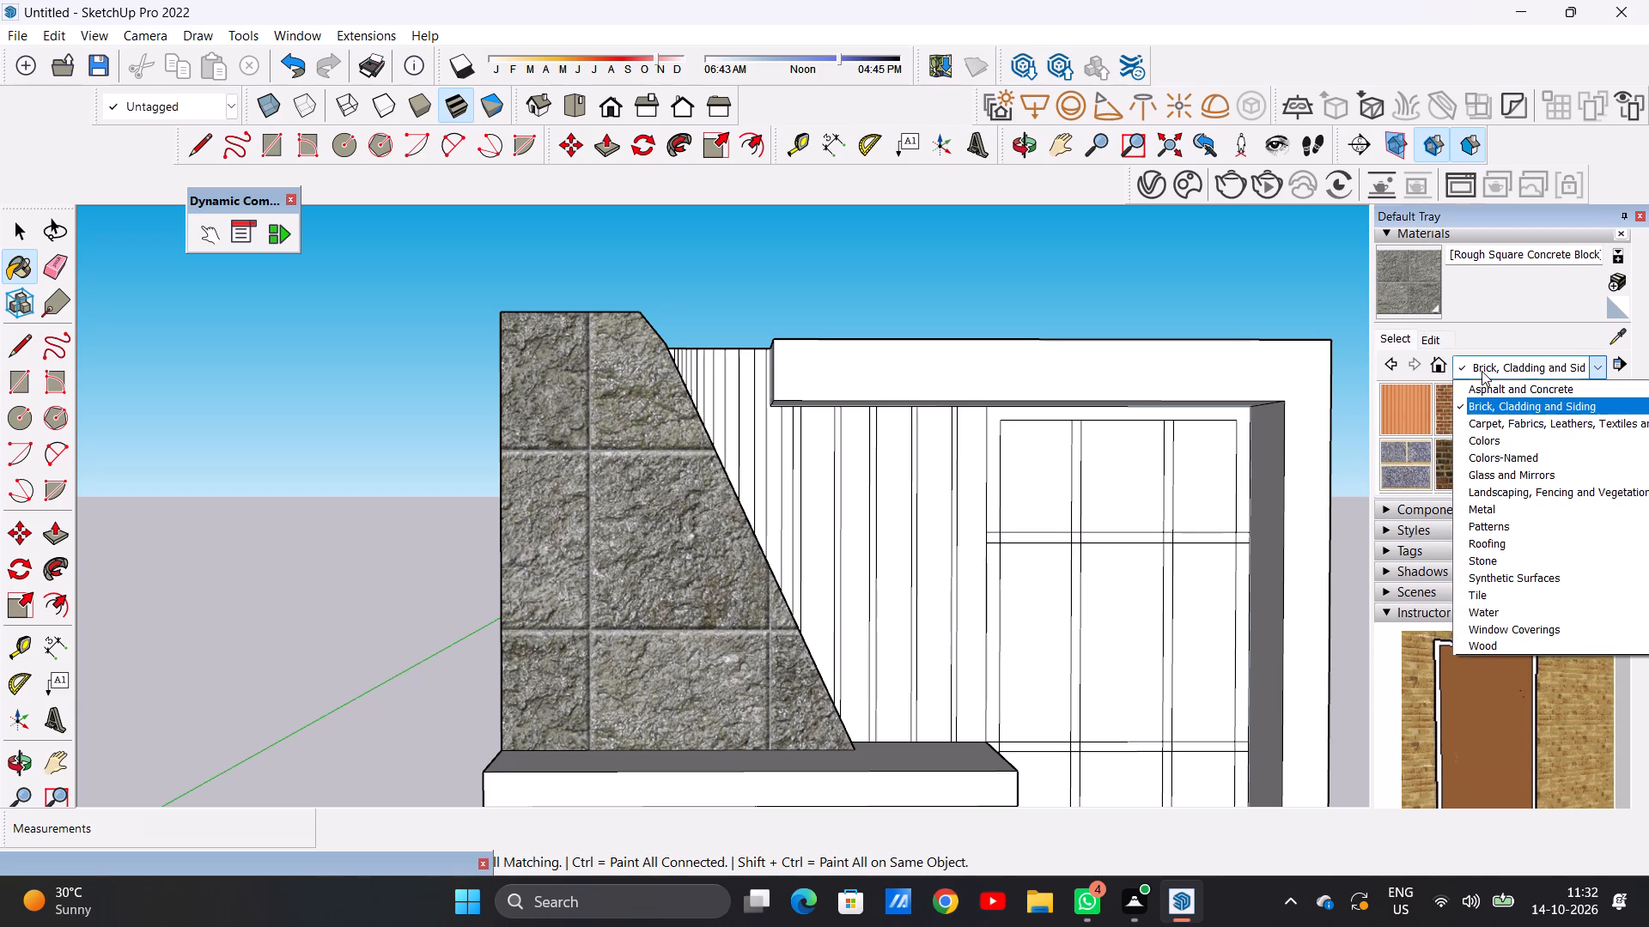
pyautogui.click(1470, 394)
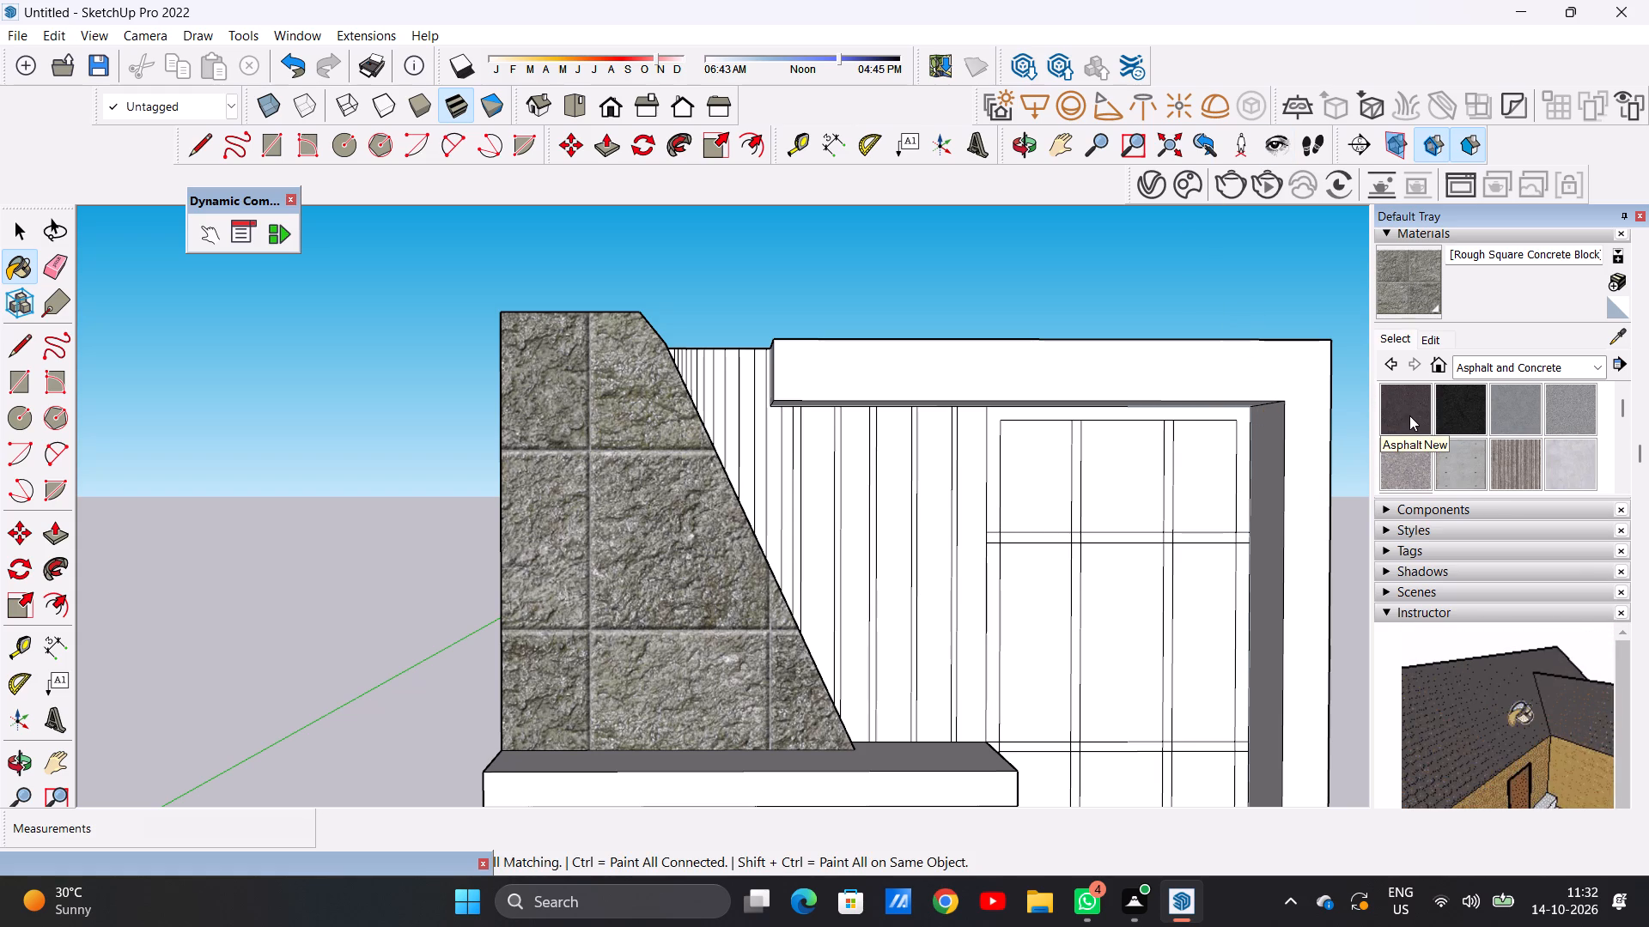
pyautogui.click(1448, 418)
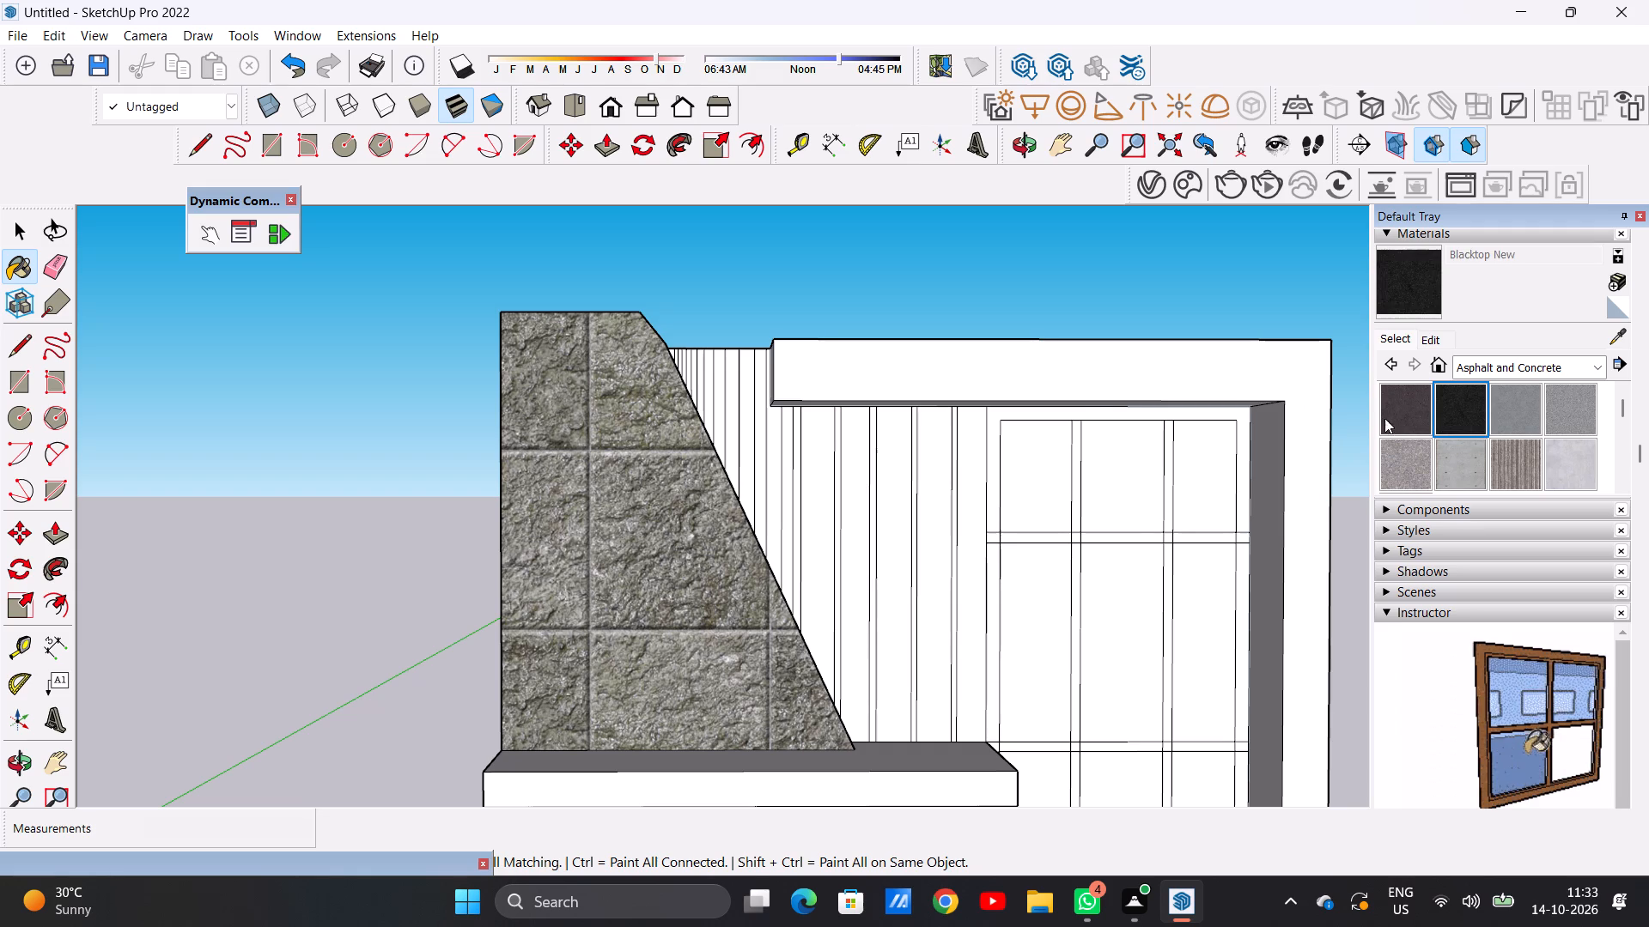
pyautogui.click(661, 525)
# Examine the Blacktop New finish on the slanted panel from near, far and different angles.
pyautogui.scroll(16, 612, 546)
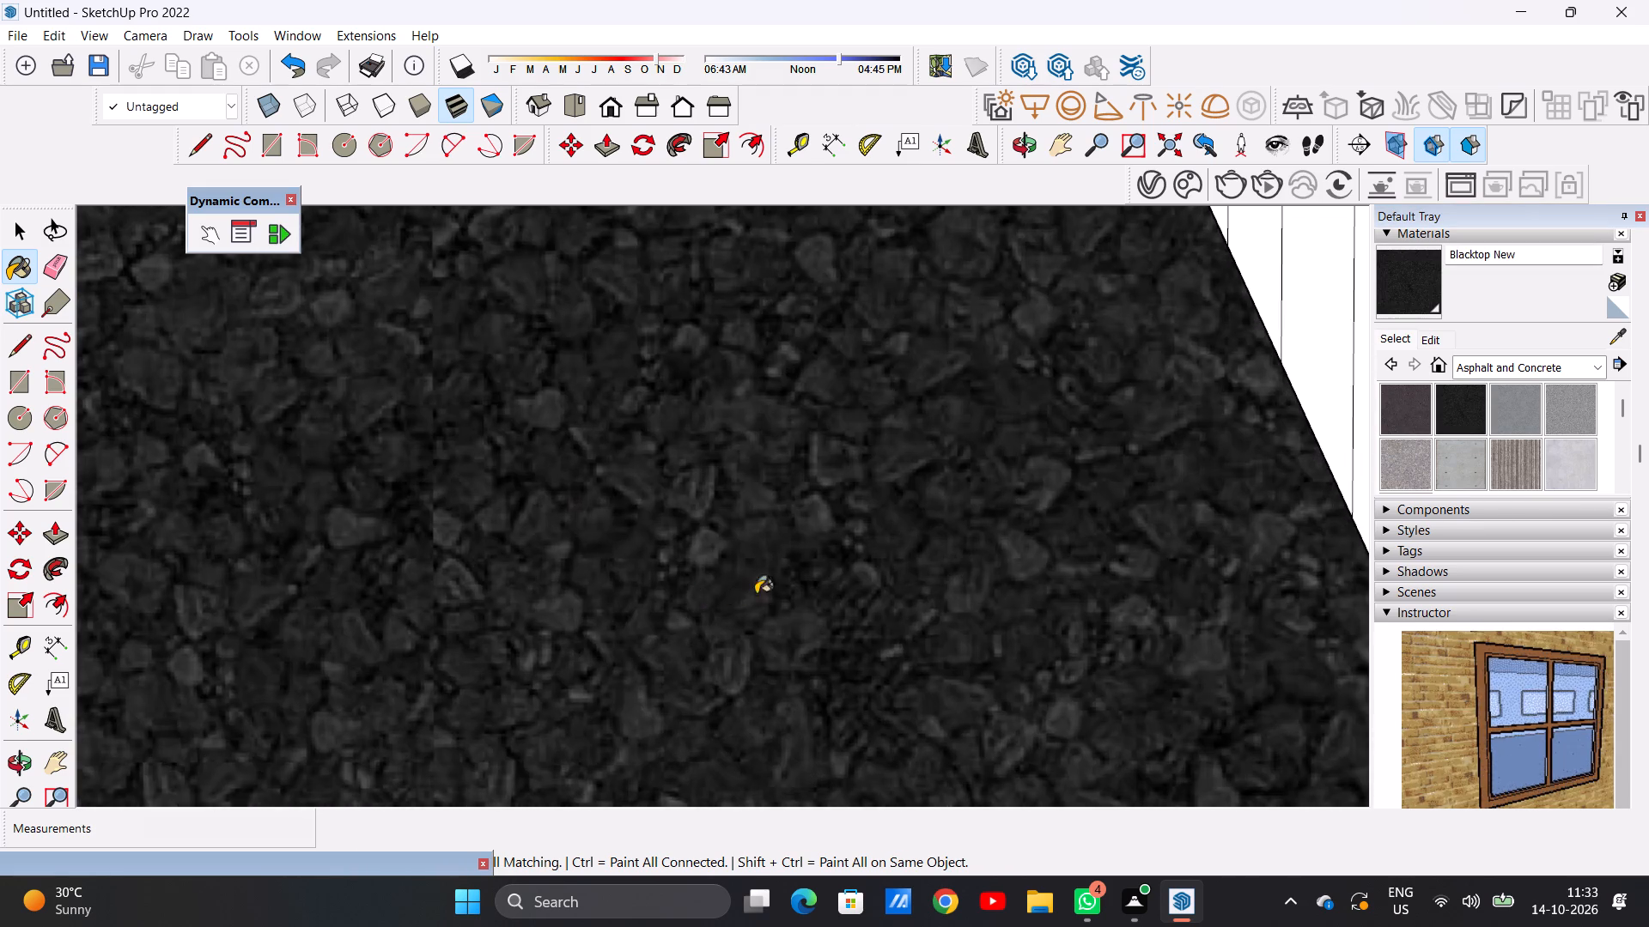
pyautogui.scroll(-20, 762, 592)
pyautogui.scroll(-4, 762, 592)
pyautogui.middleClick(751, 621)
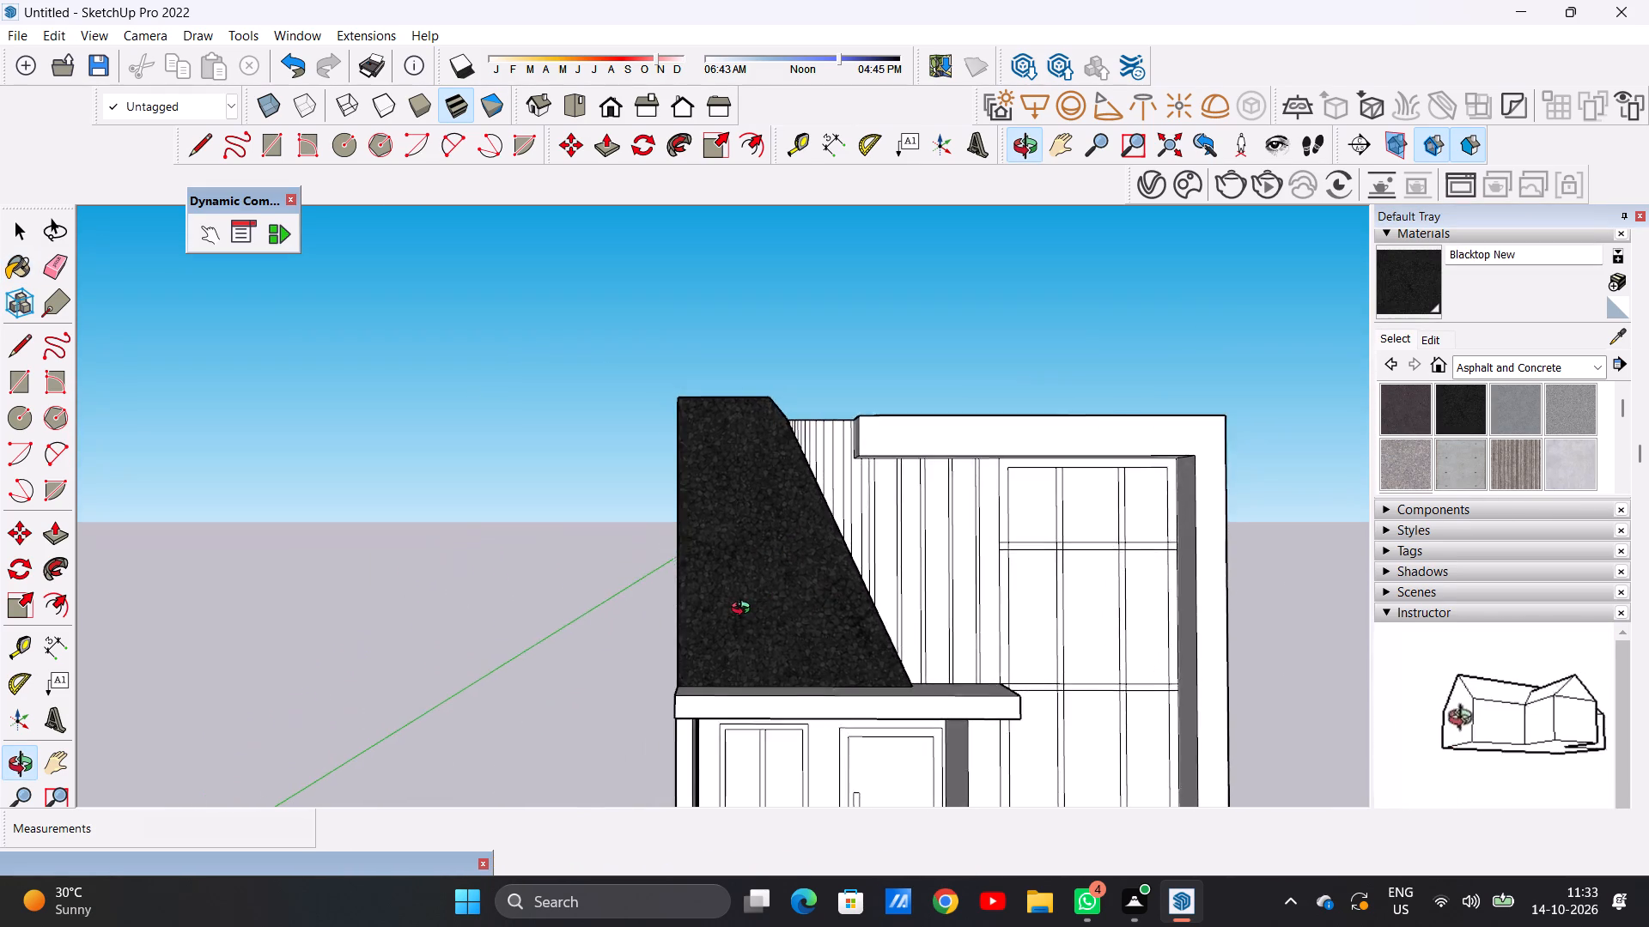
pyautogui.scroll(7, 843, 633)
pyautogui.scroll(-9, 769, 639)
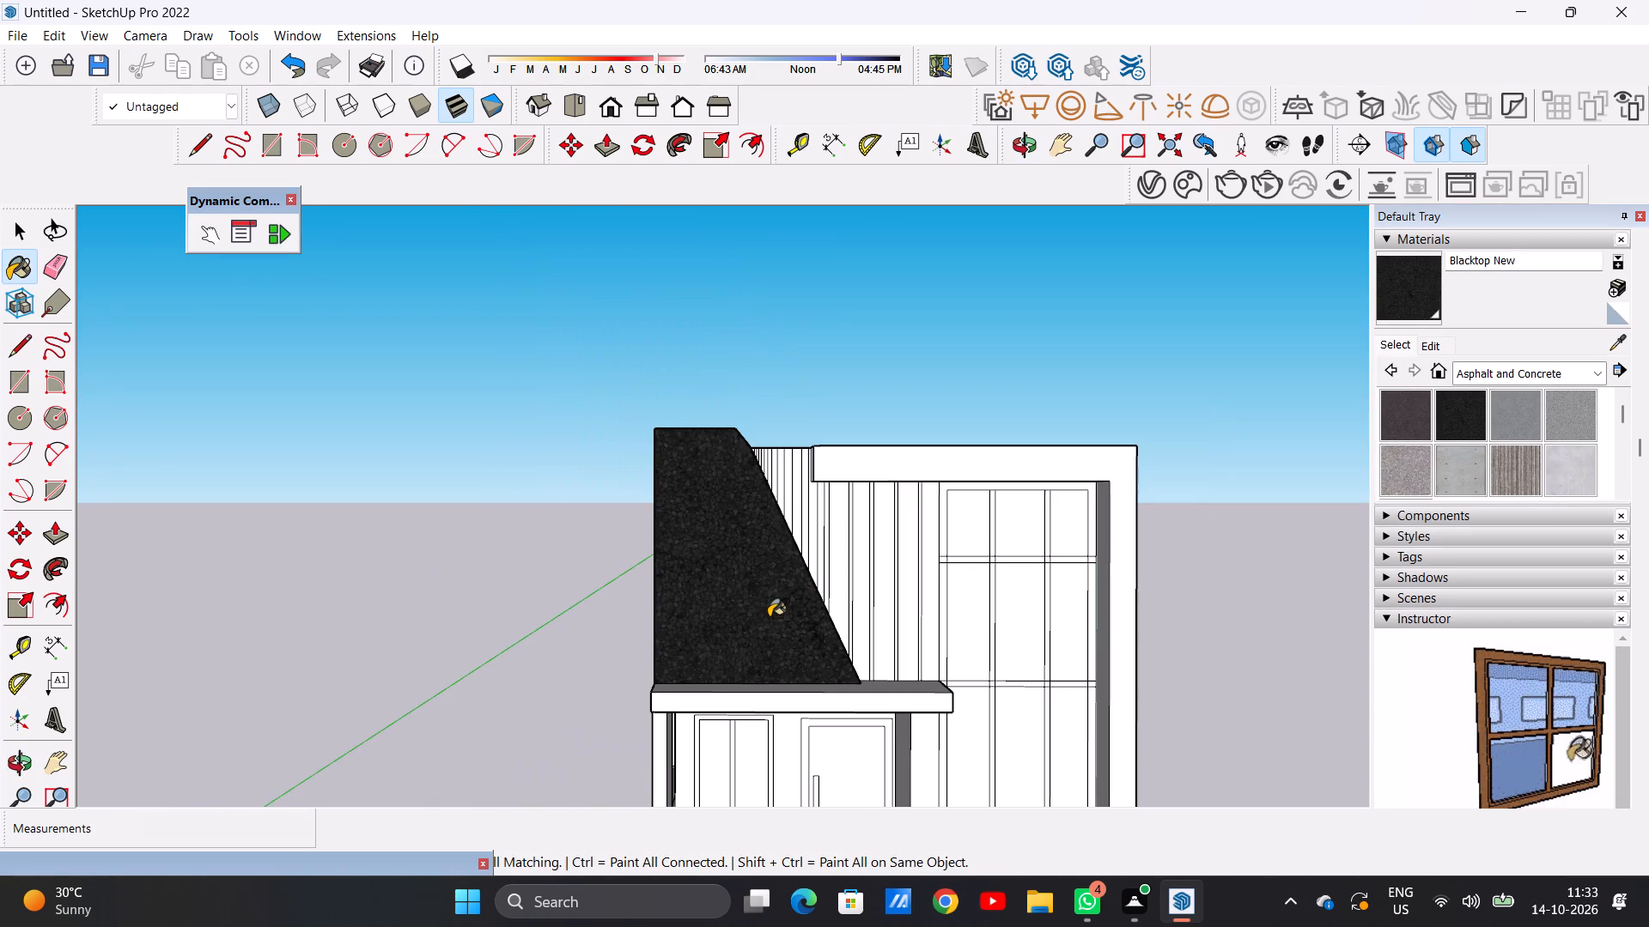
pyautogui.scroll(5, 769, 617)
pyautogui.scroll(-7, 771, 559)
pyautogui.moveTo(741, 590); pyautogui.dragTo(803, 583, button='middle')
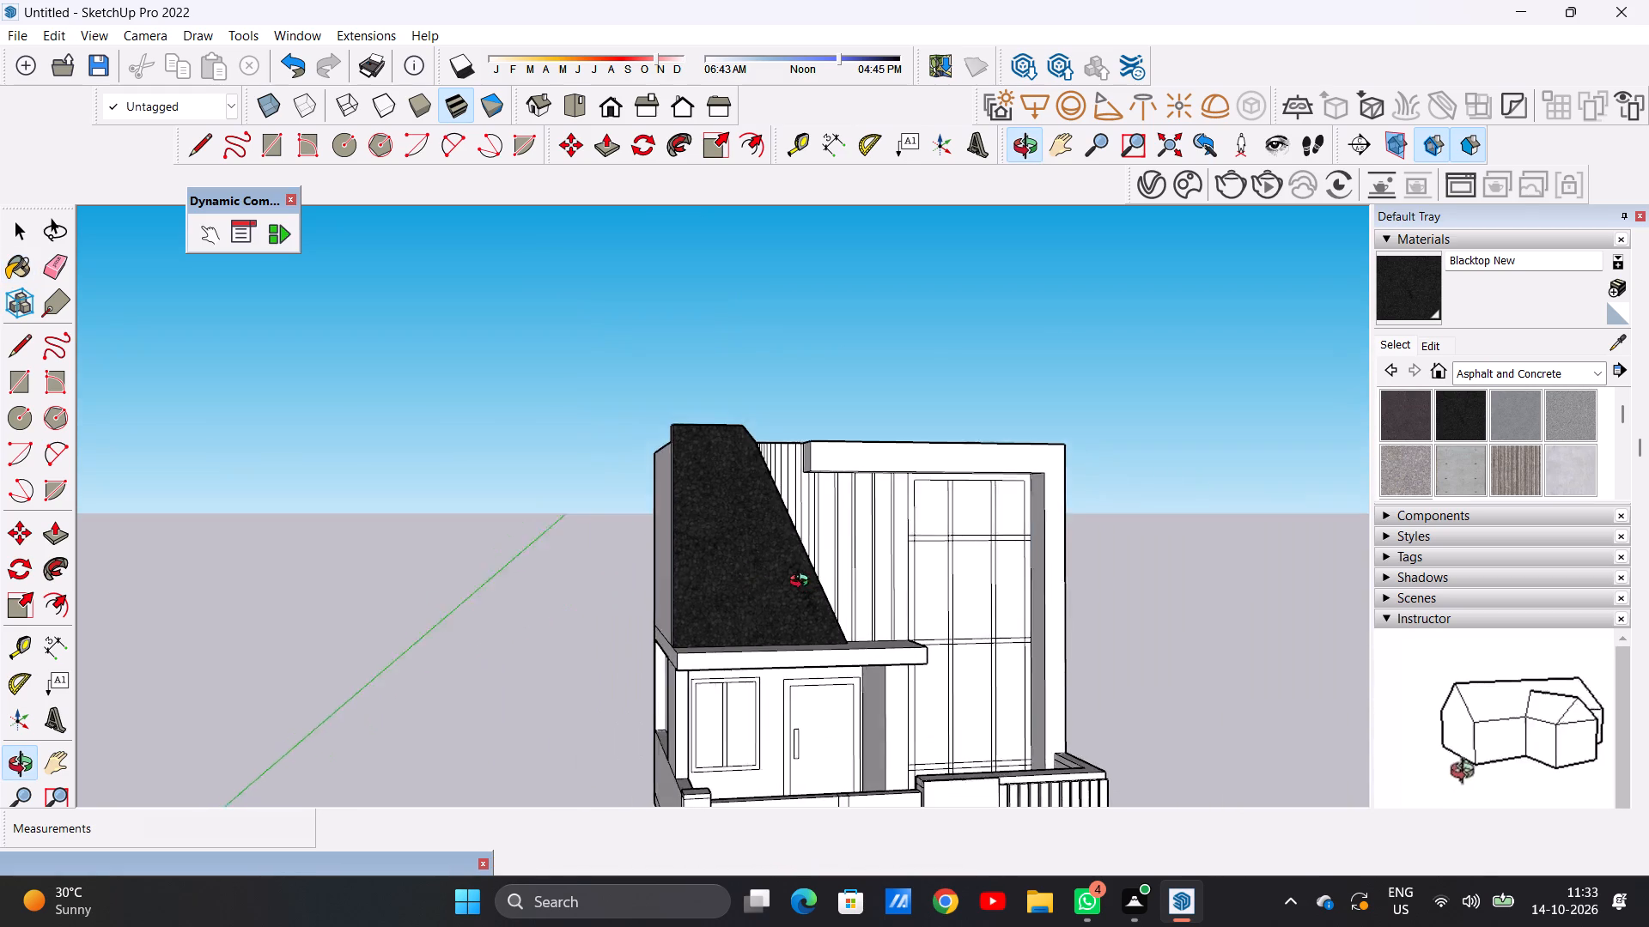
pyautogui.moveTo(803, 583); pyautogui.dragTo(754, 582, button='middle')
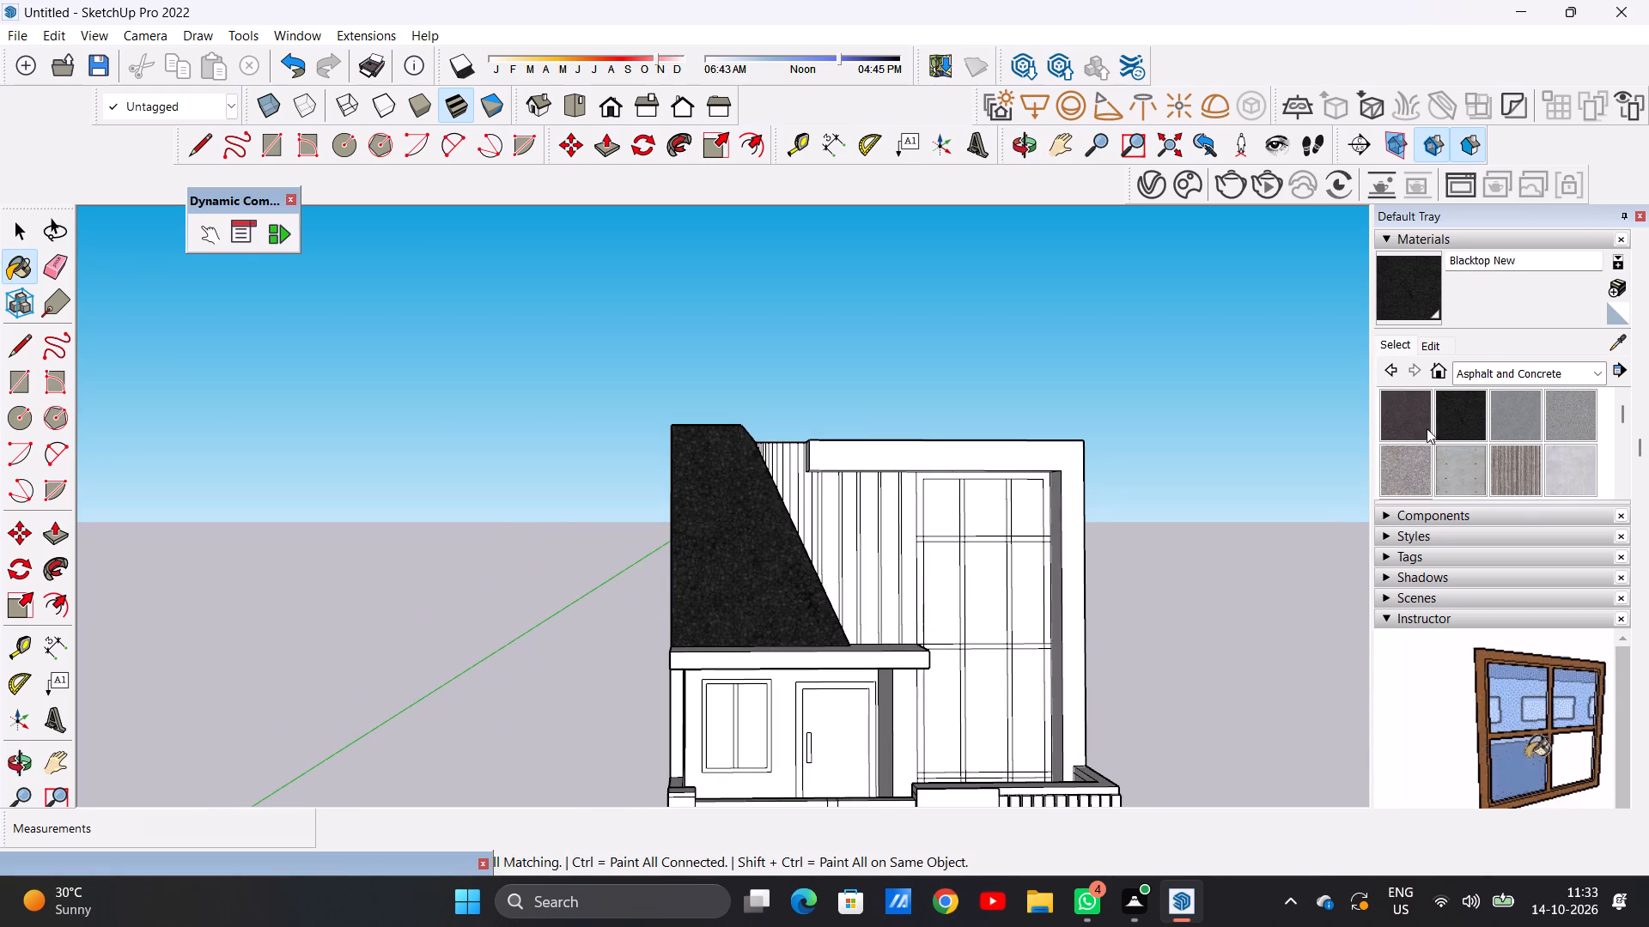
# Set the Blacktop New texture size to 15' by 15' on the slanted panel.
pyautogui.click(1421, 341)
pyautogui.scroll(-2, 1425, 577)
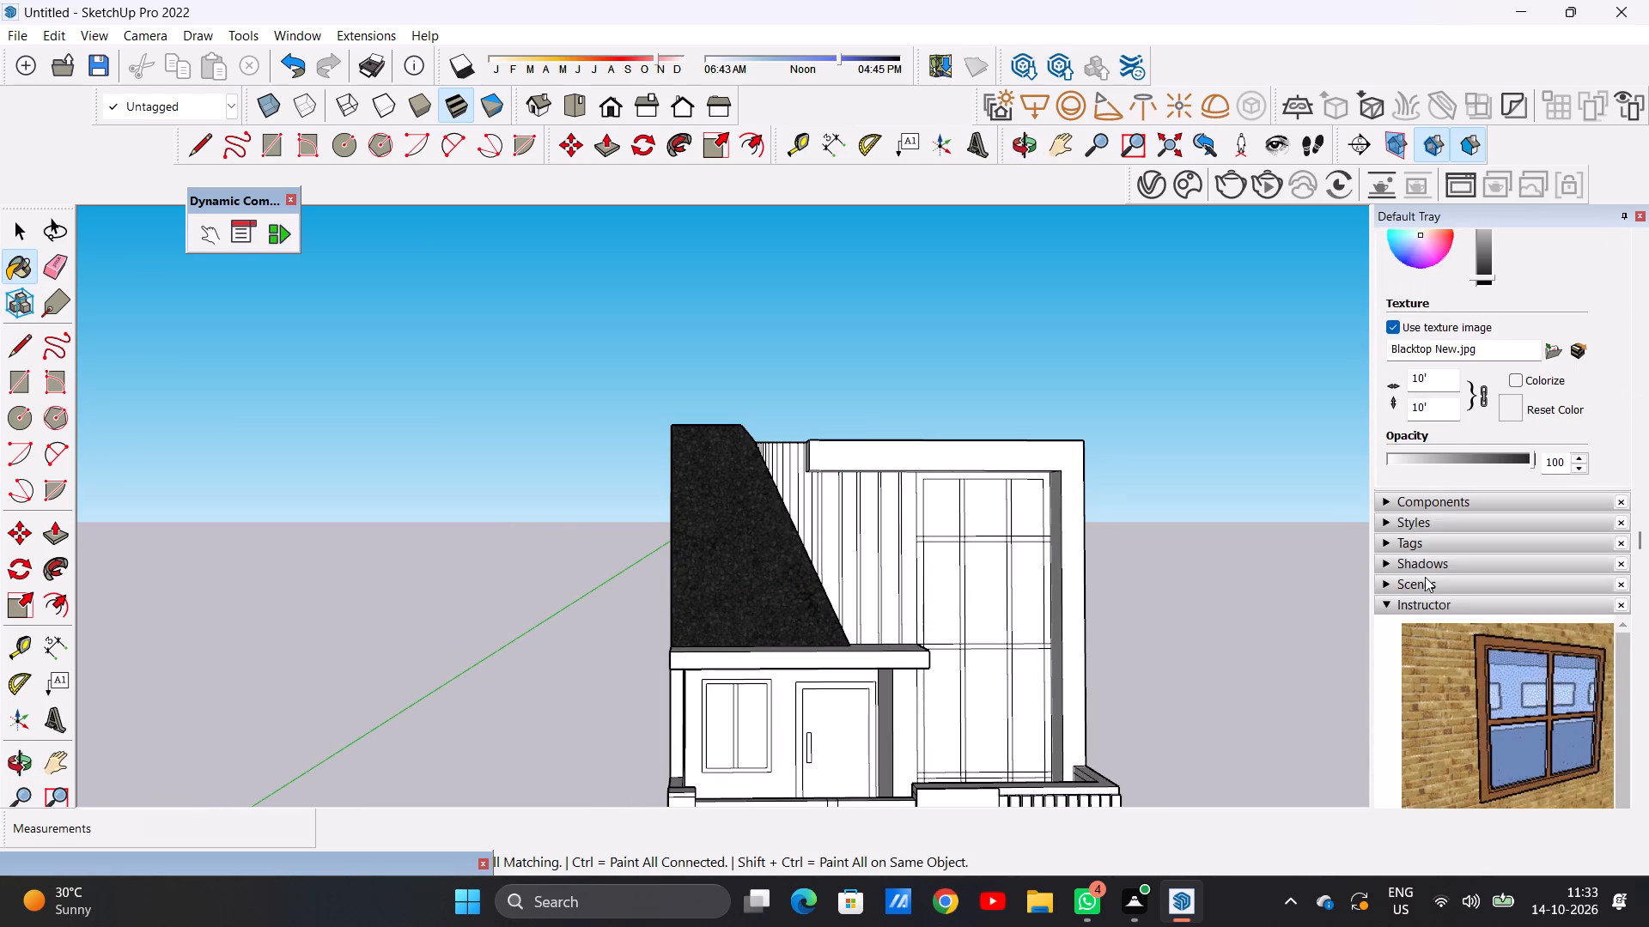
pyautogui.scroll(1, 1424, 577)
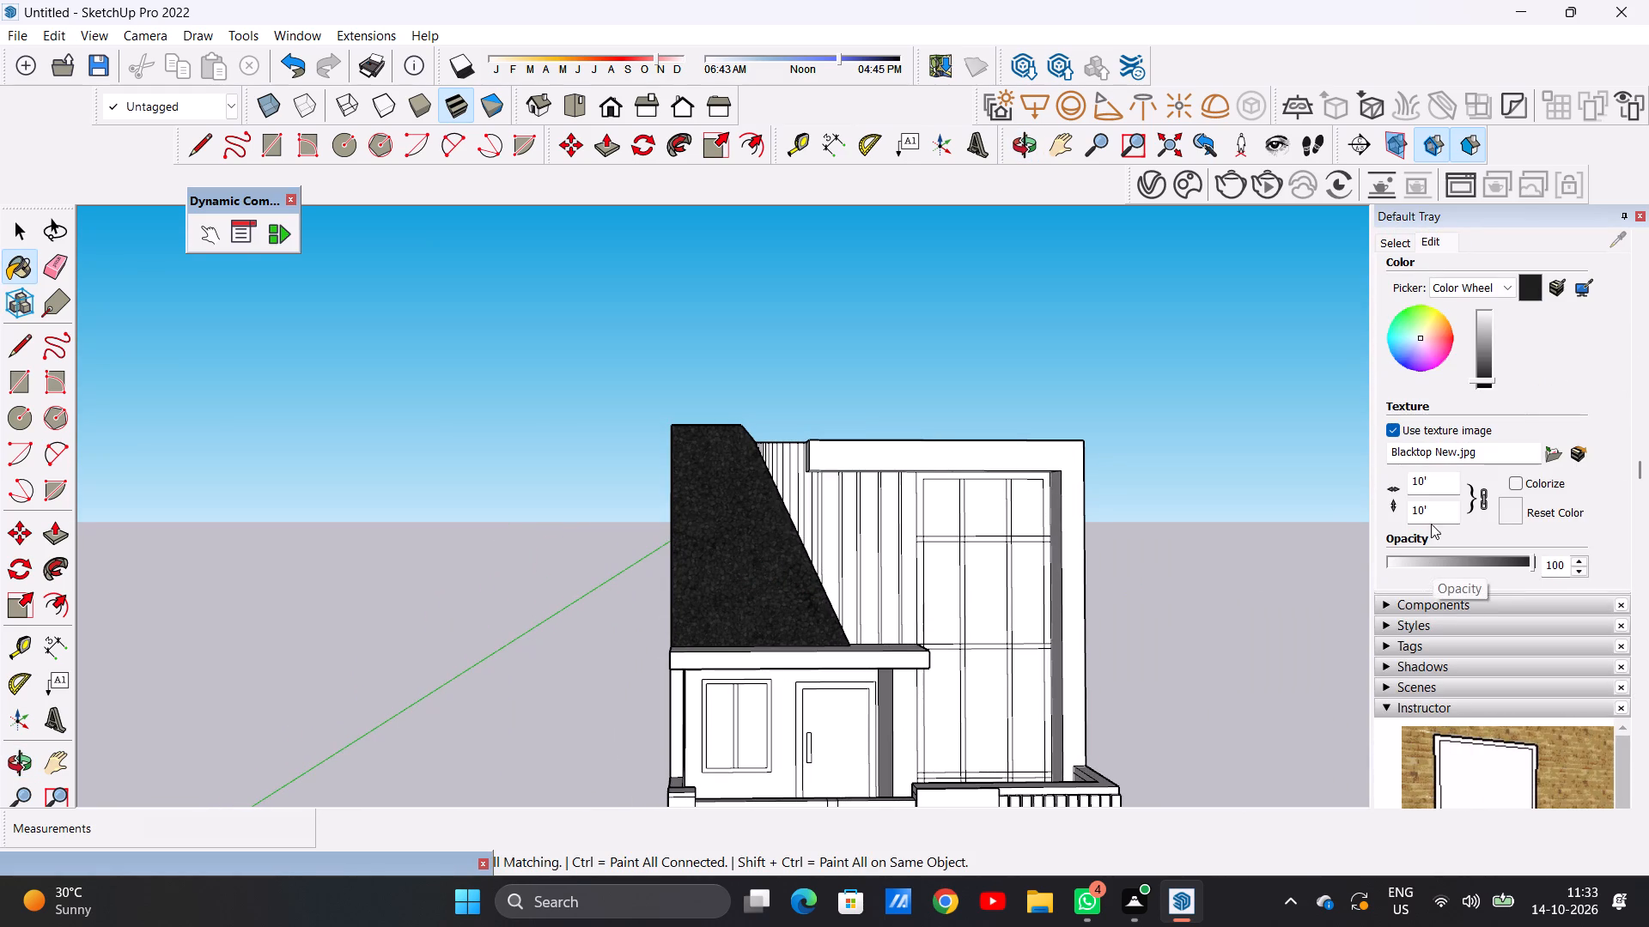
pyautogui.click(1427, 512)
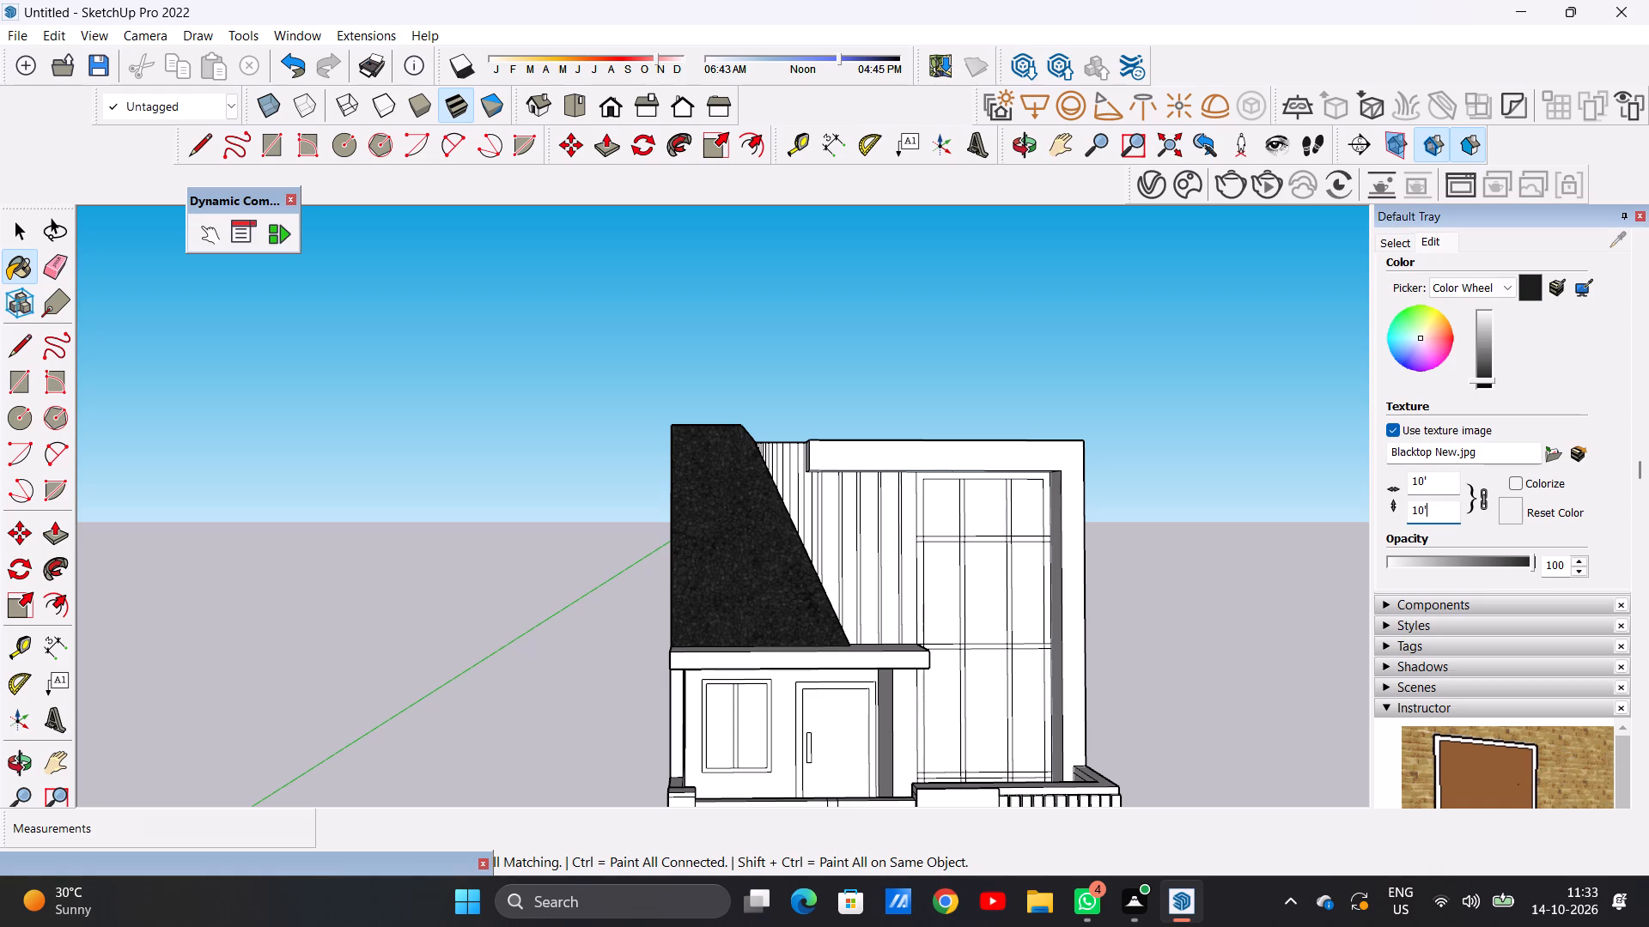
pyautogui.press('BackSpace')
pyautogui.press('BackSpace')
pyautogui.press('BackSpace')
pyautogui.press('BackSpace')
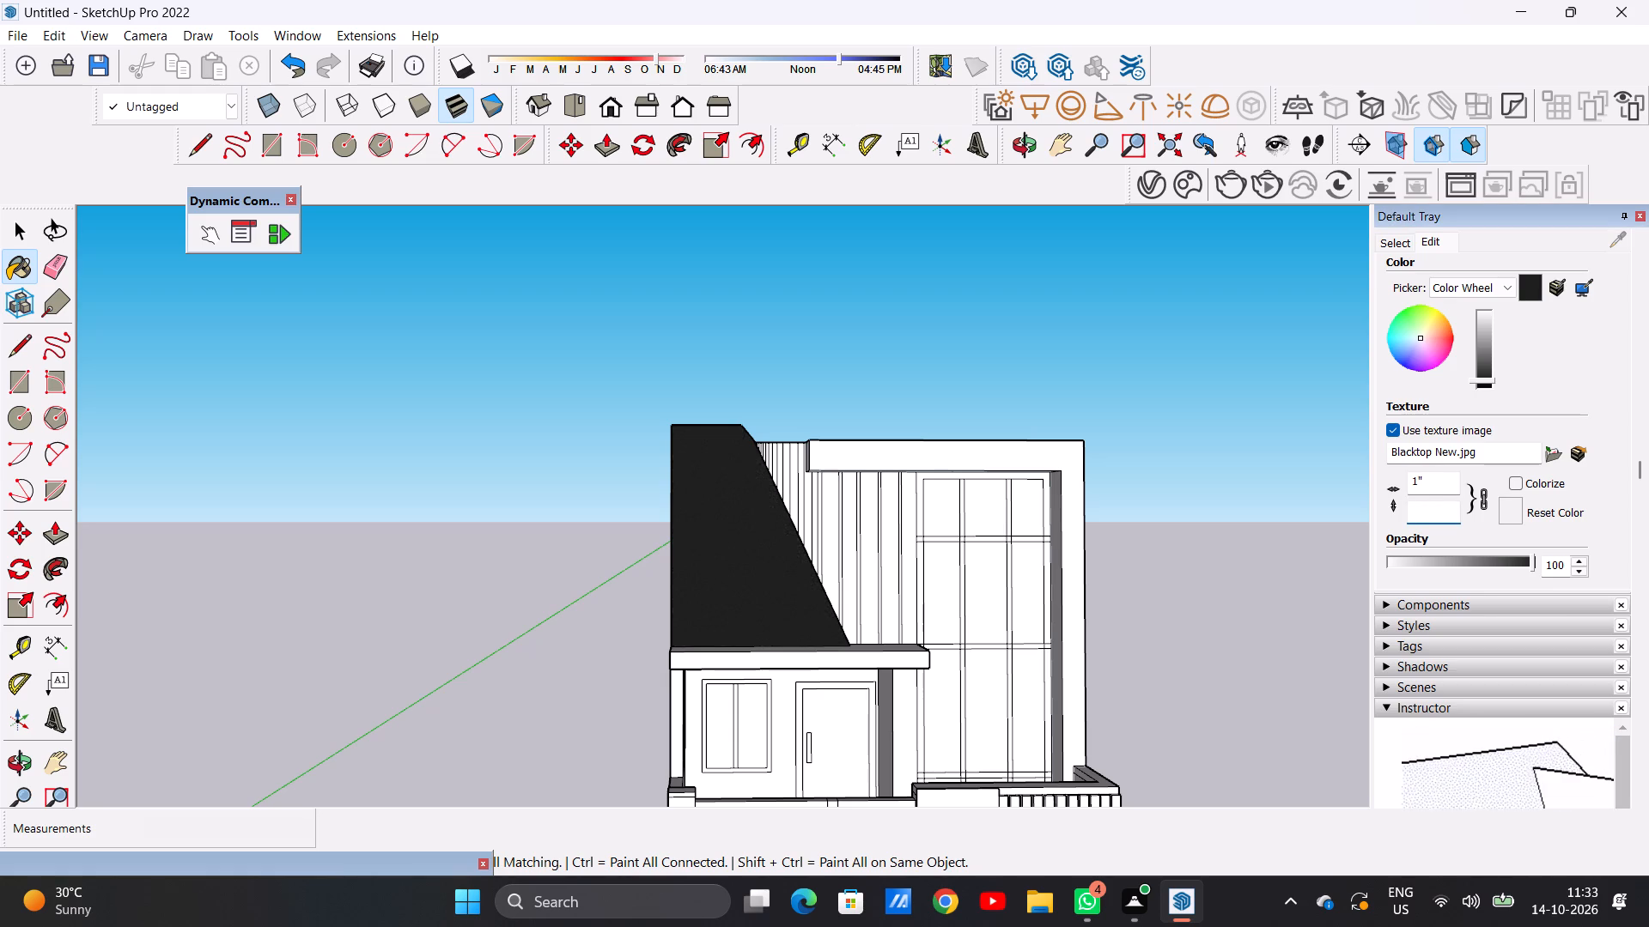
pyautogui.press('0')
pyautogui.press('BackSpace')
pyautogui.write("15'")
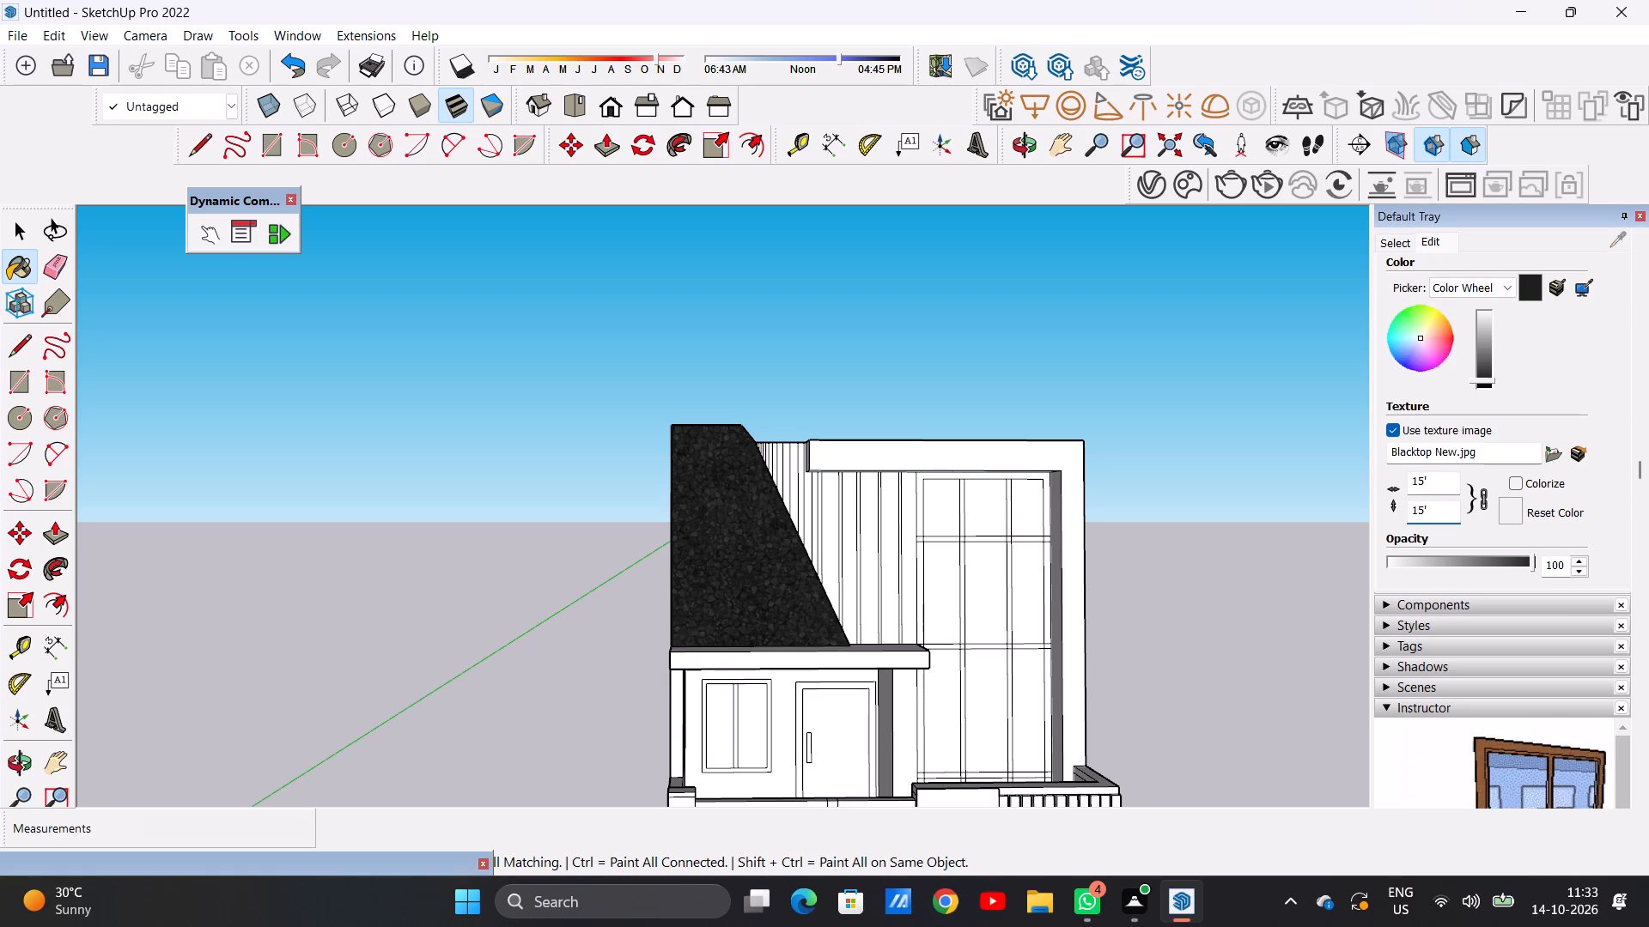
pyautogui.press('Return')
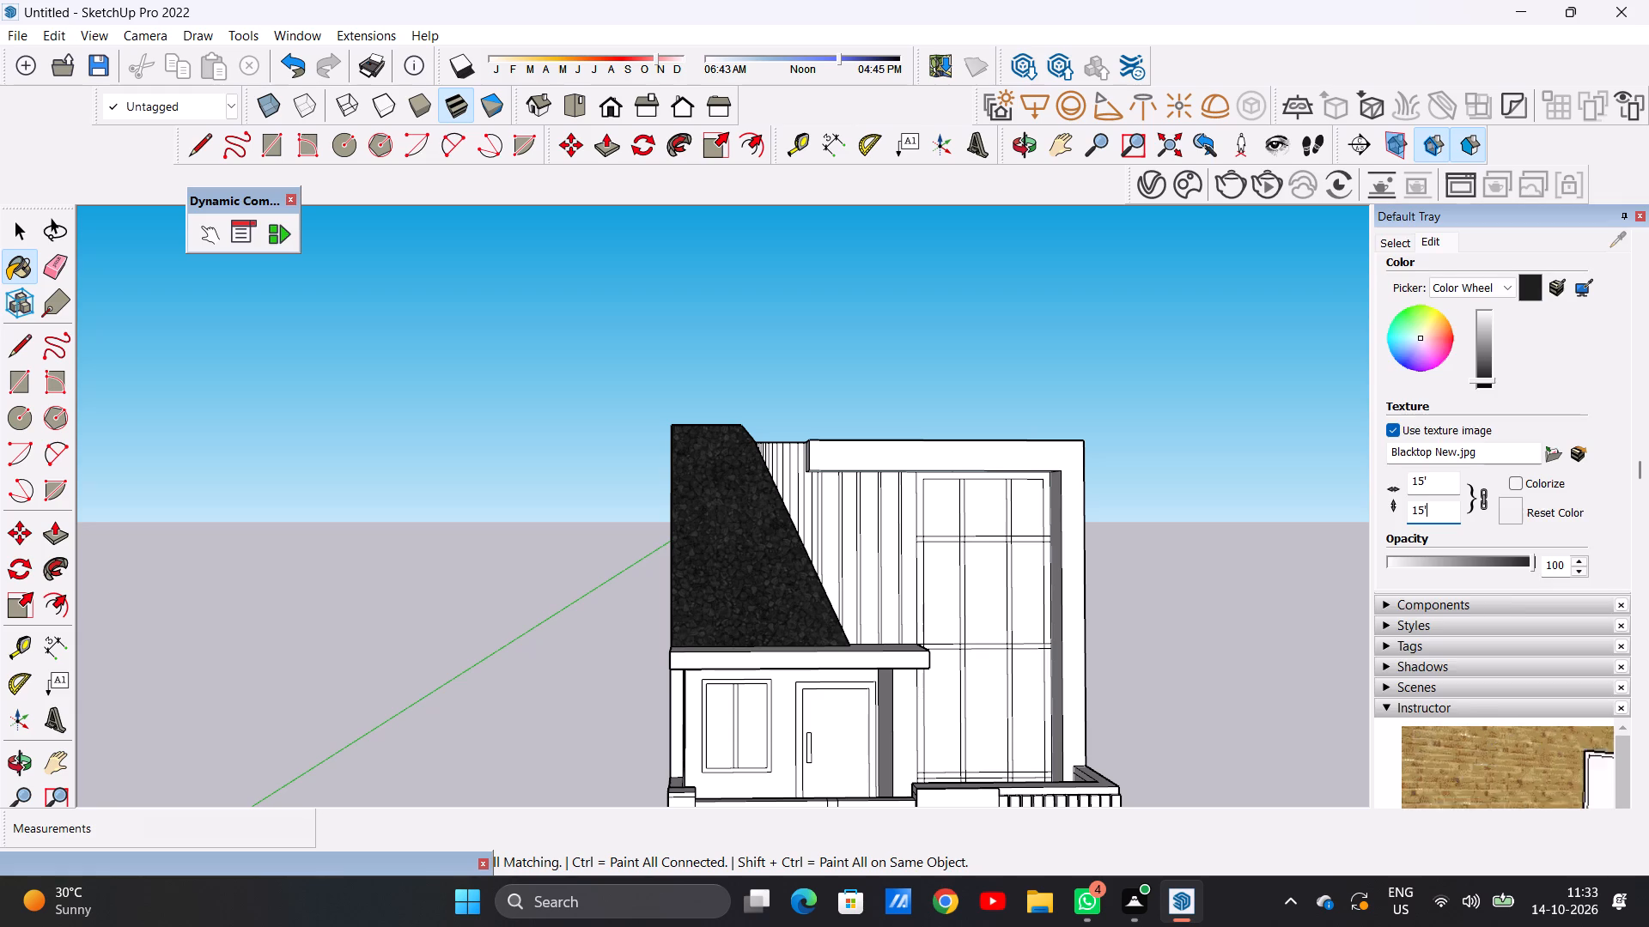
# Lighten the brightness of the Blacktop New material to a dark grey and check it against the whole facade.
pyautogui.scroll(1, 1427, 512)
pyautogui.scroll(14, 776, 588)
pyautogui.scroll(-3, 832, 603)
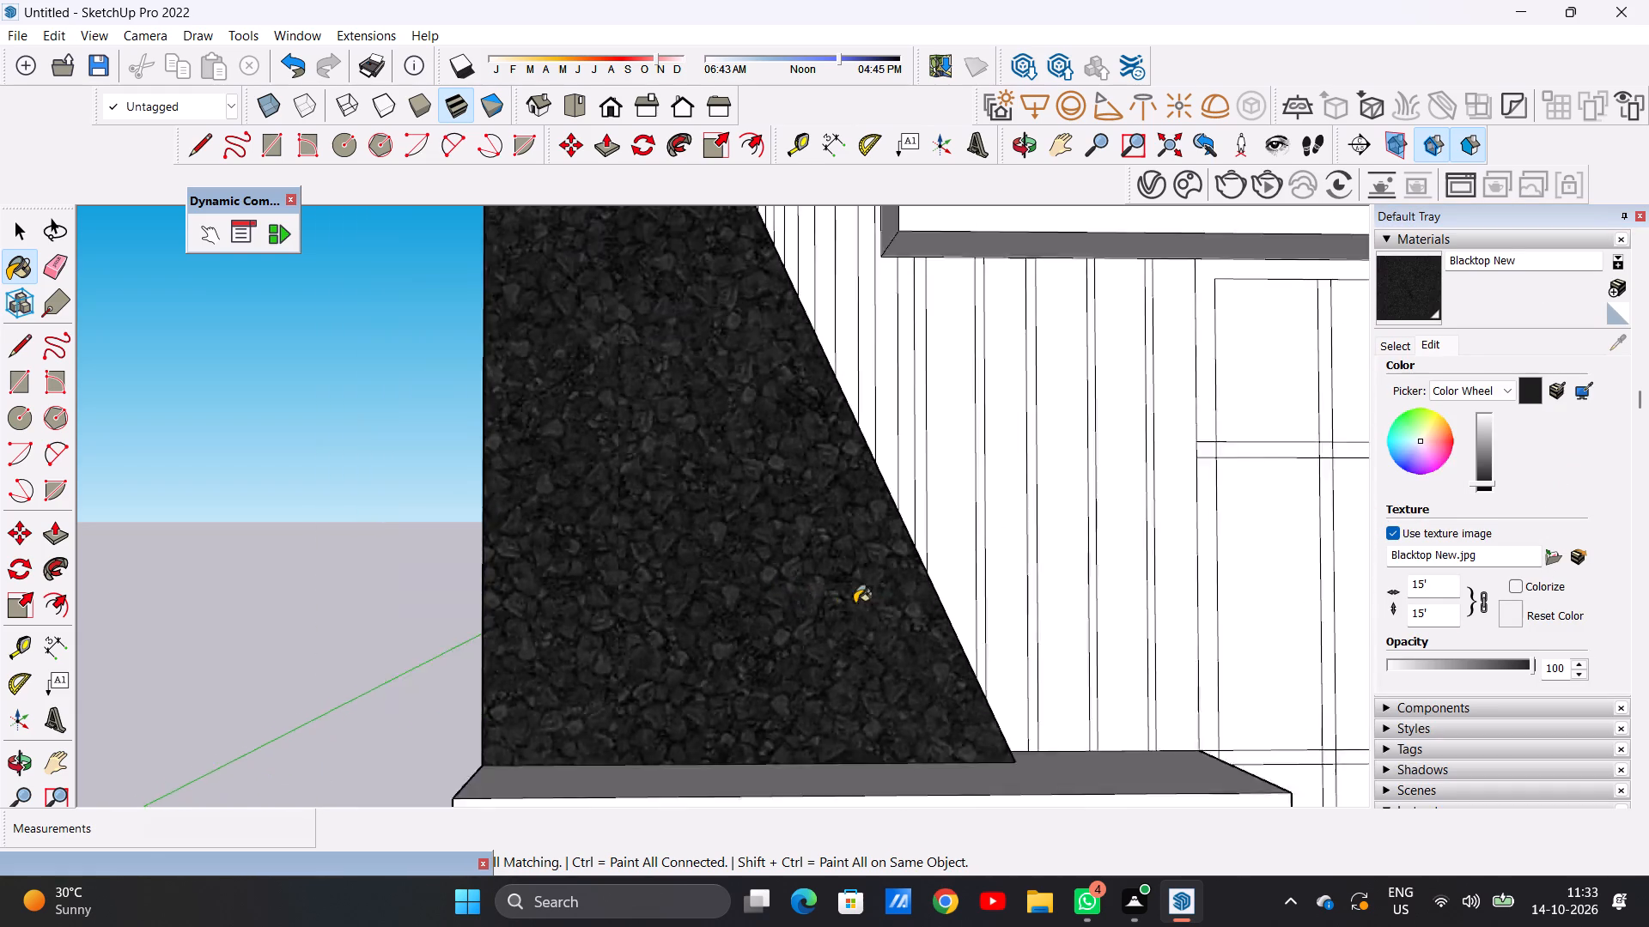
pyautogui.scroll(-10, 855, 603)
pyautogui.moveTo(764, 566); pyautogui.dragTo(832, 564, button='middle')
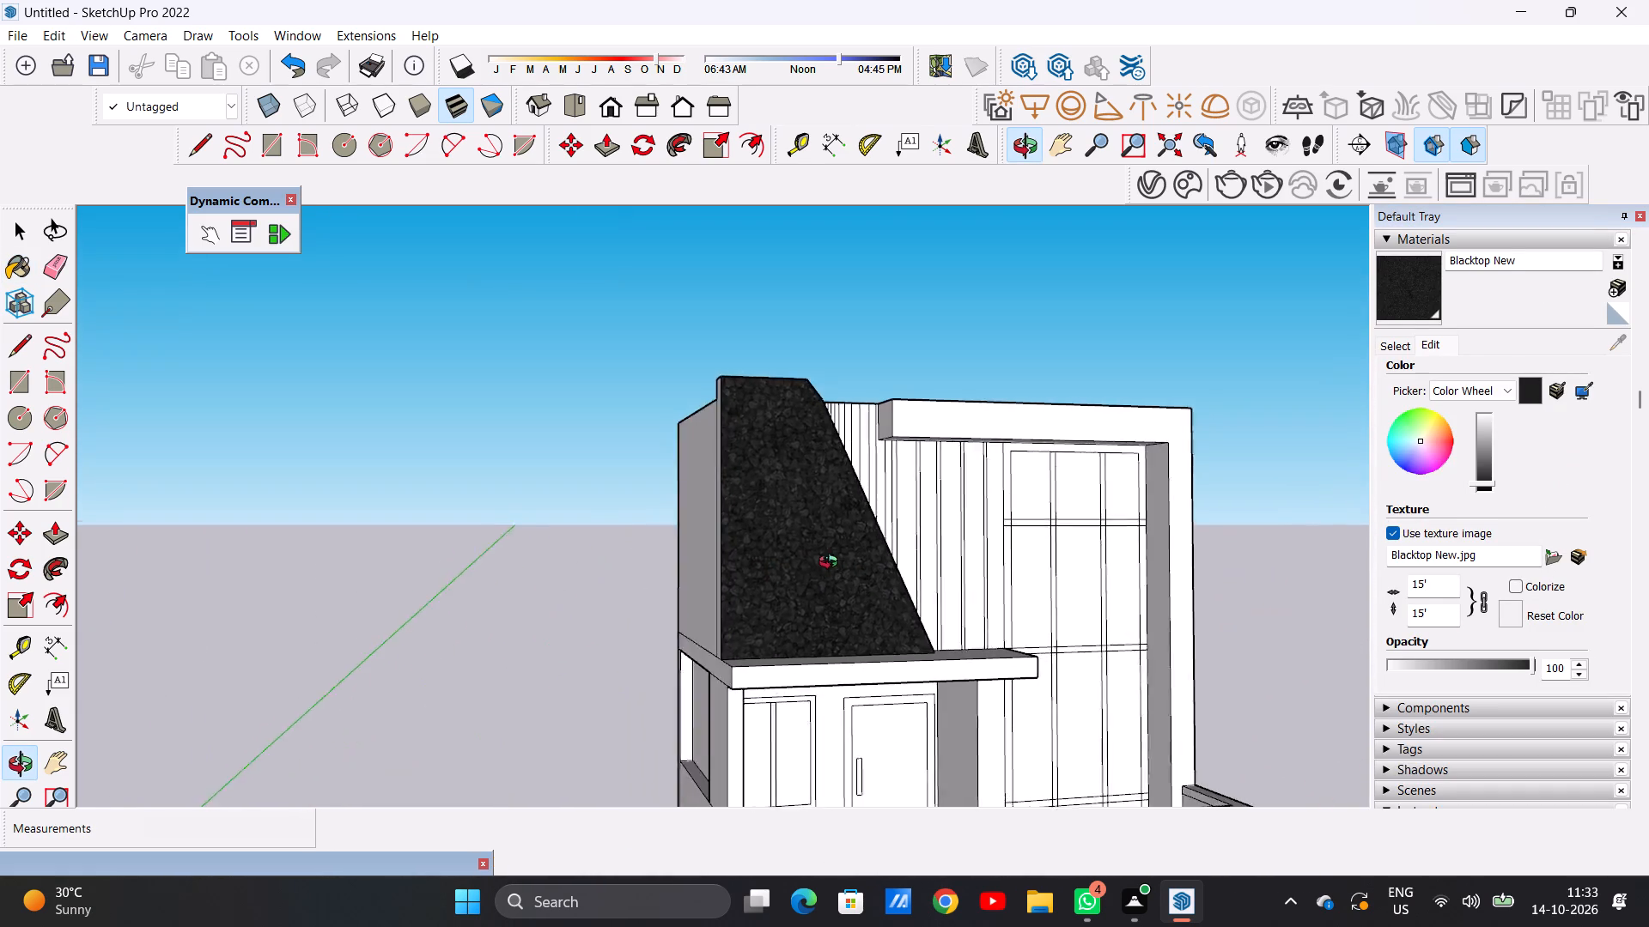
pyautogui.moveTo(832, 564); pyautogui.dragTo(780, 585, button='middle')
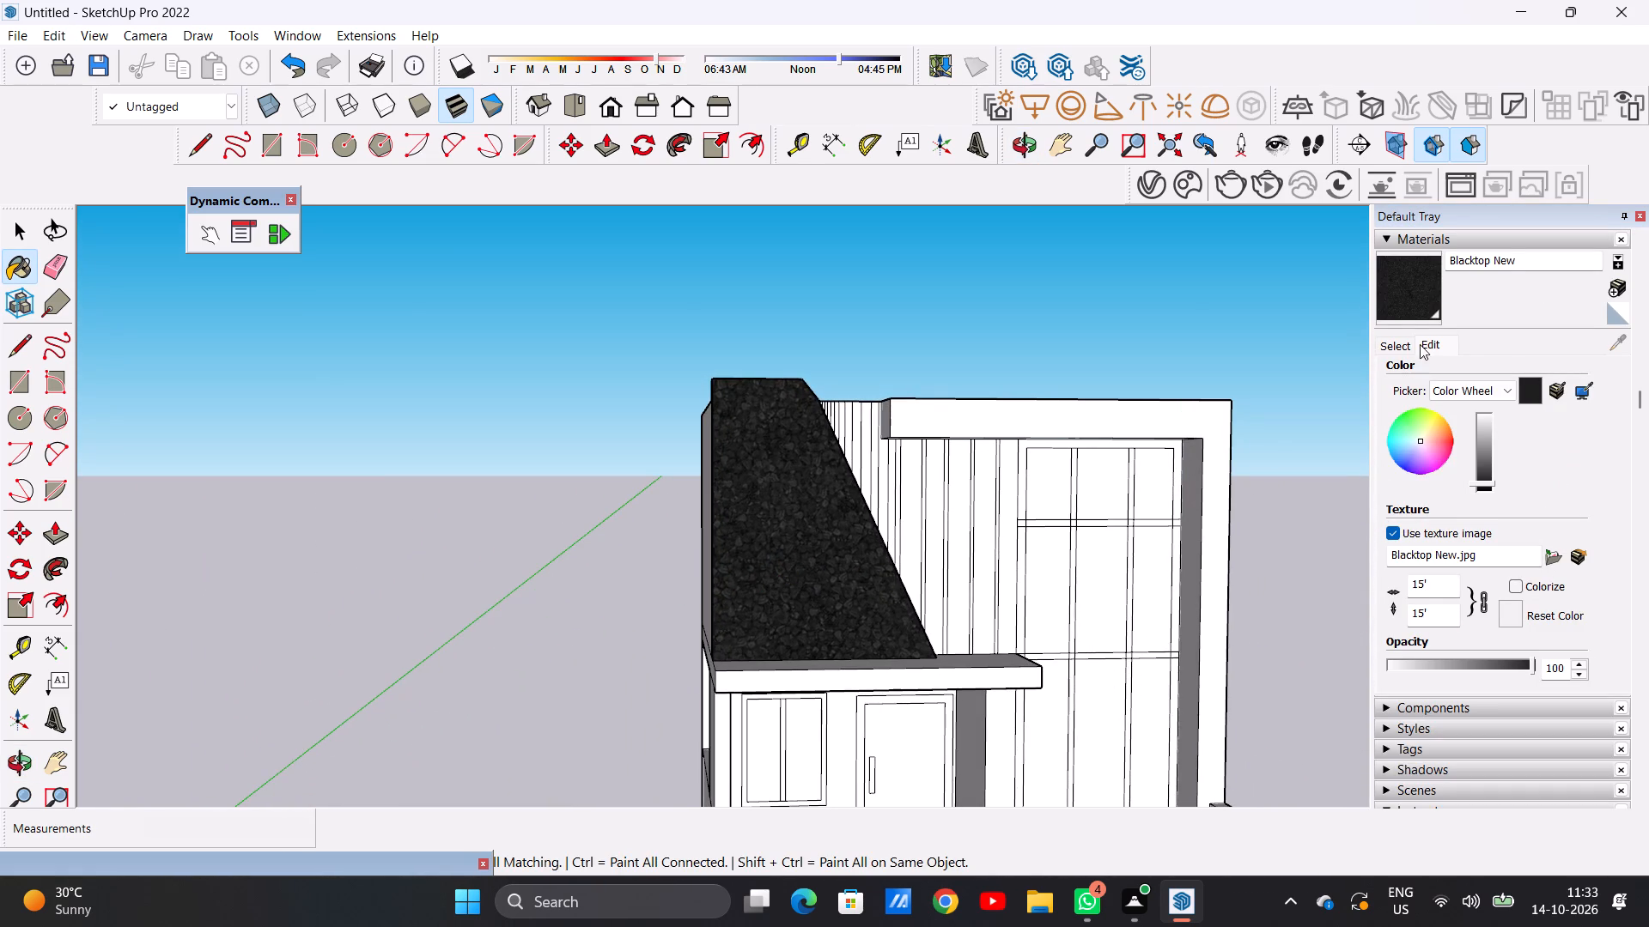
pyautogui.click(1483, 464)
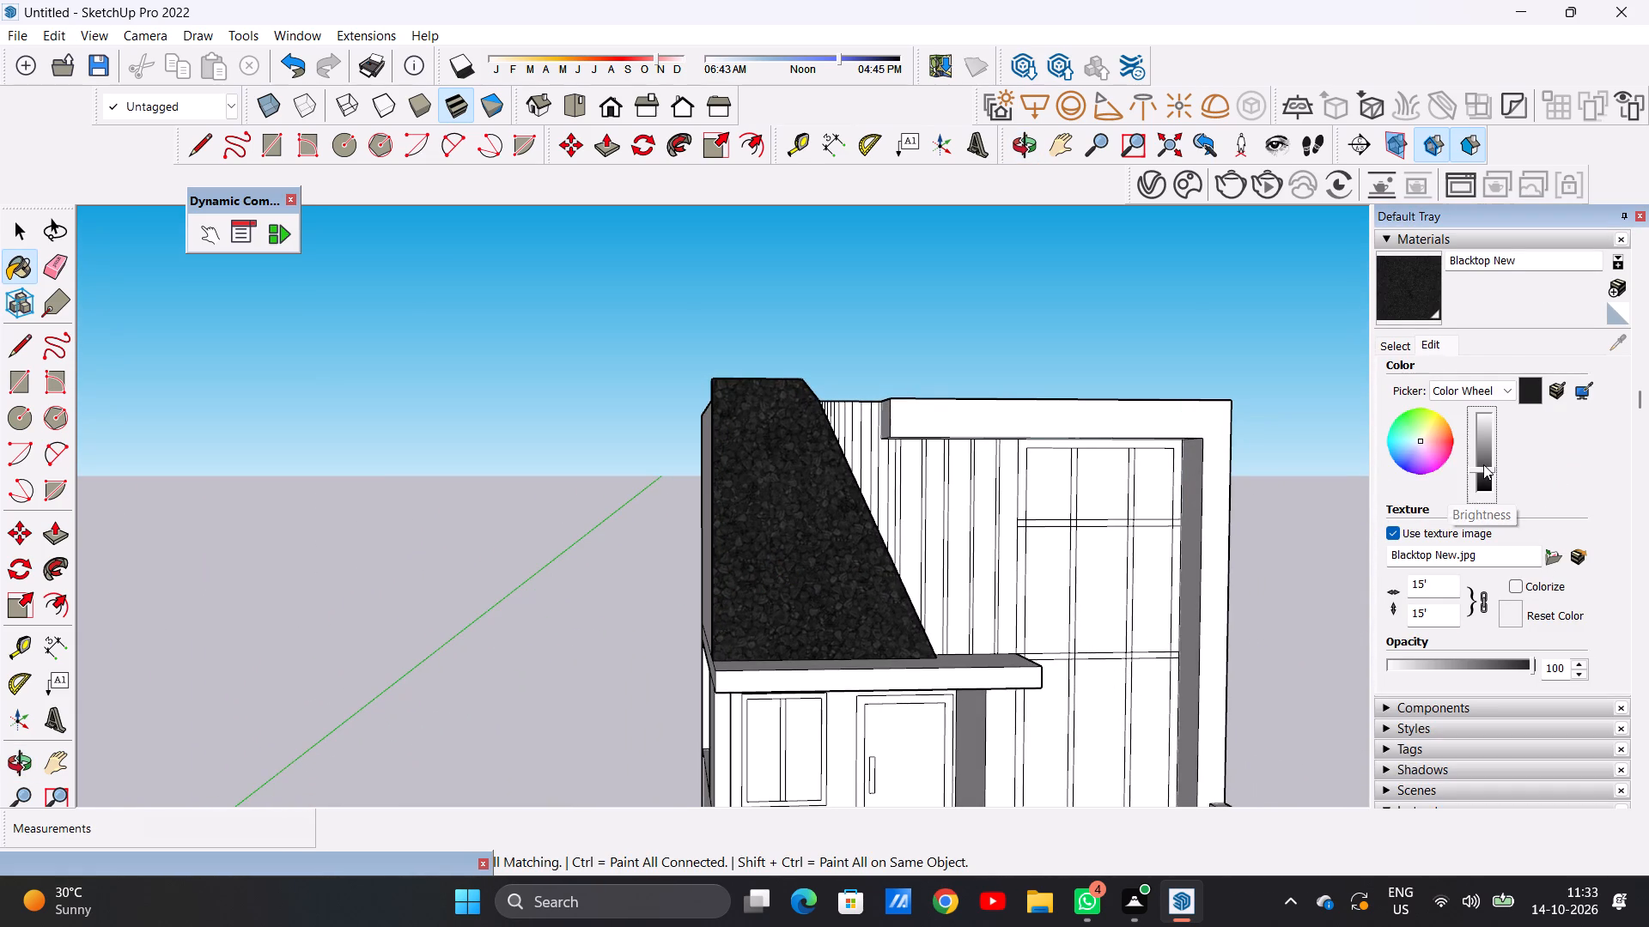
pyautogui.scroll(-6, 806, 504)
pyautogui.moveTo(903, 523); pyautogui.dragTo(737, 560, button='middle')
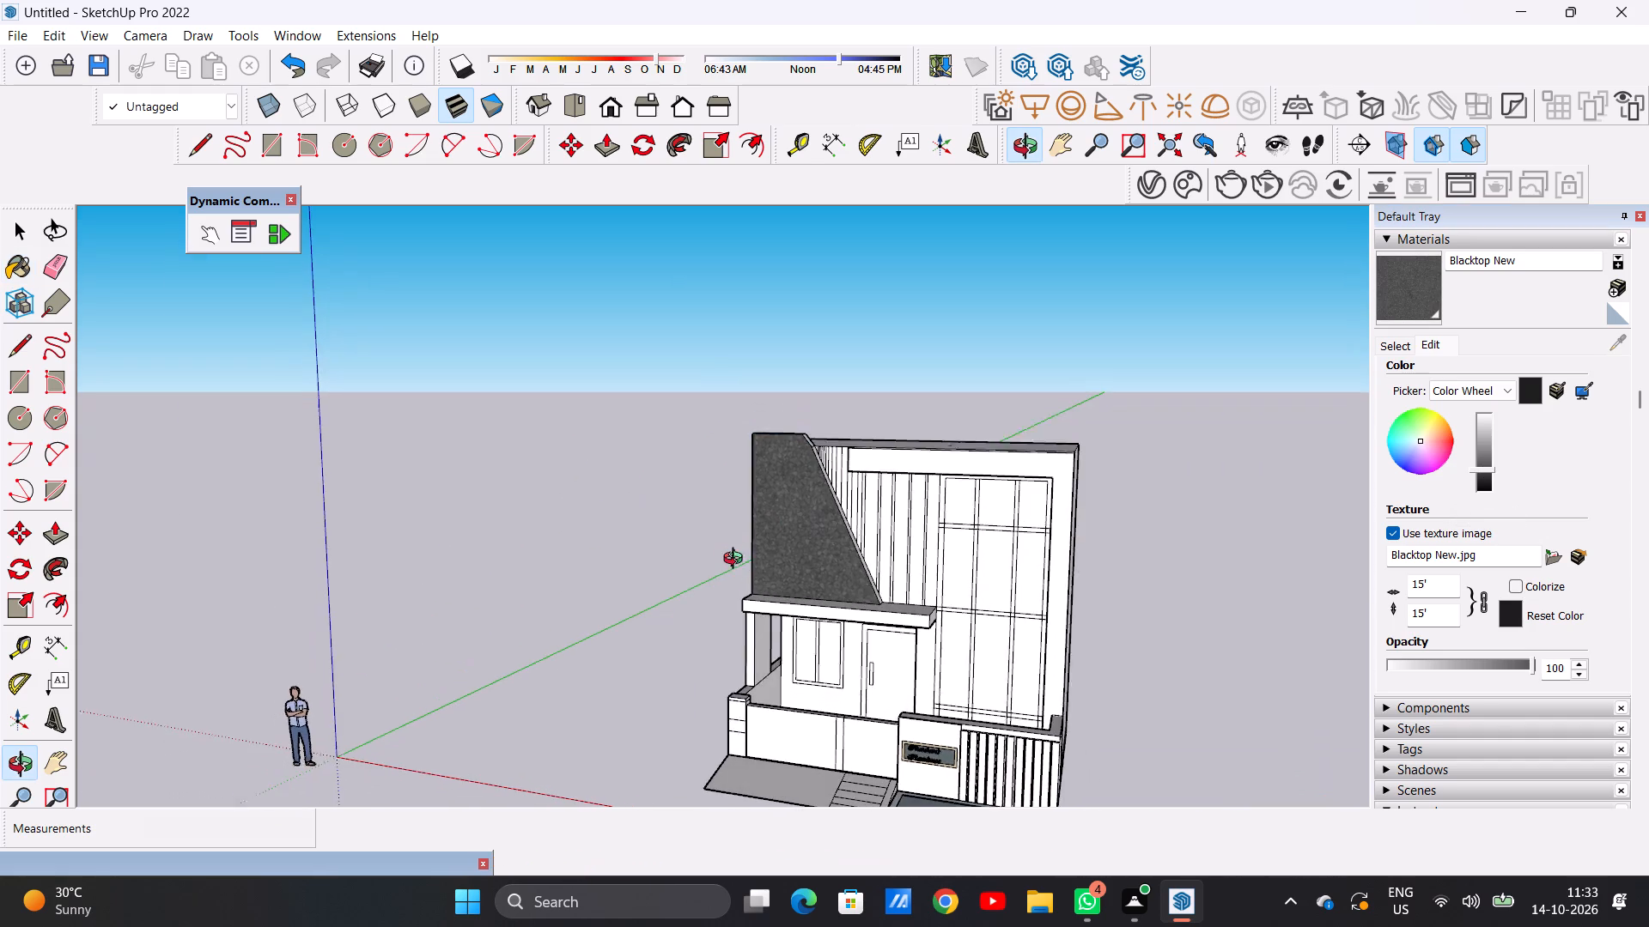
pyautogui.moveTo(737, 560); pyautogui.dragTo(740, 562, button='middle')
pyautogui.moveTo(849, 561); pyautogui.dragTo(914, 536, button='middle')
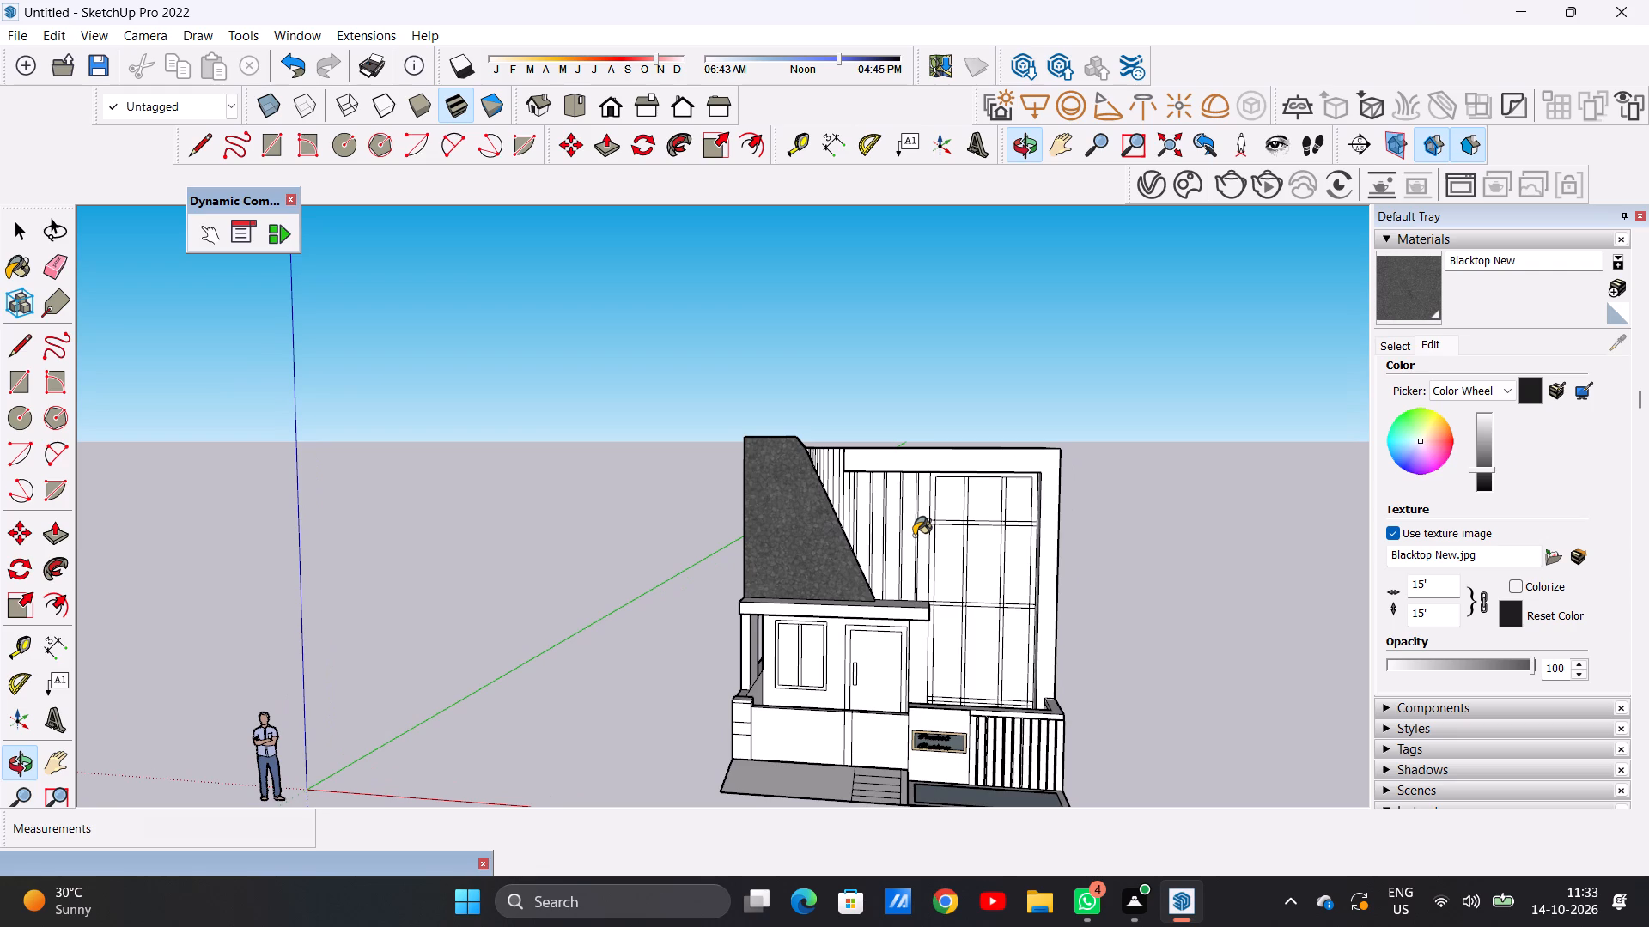
pyautogui.press('space')
pyautogui.scroll(-4, 885, 531)
pyautogui.scroll(6, 879, 529)
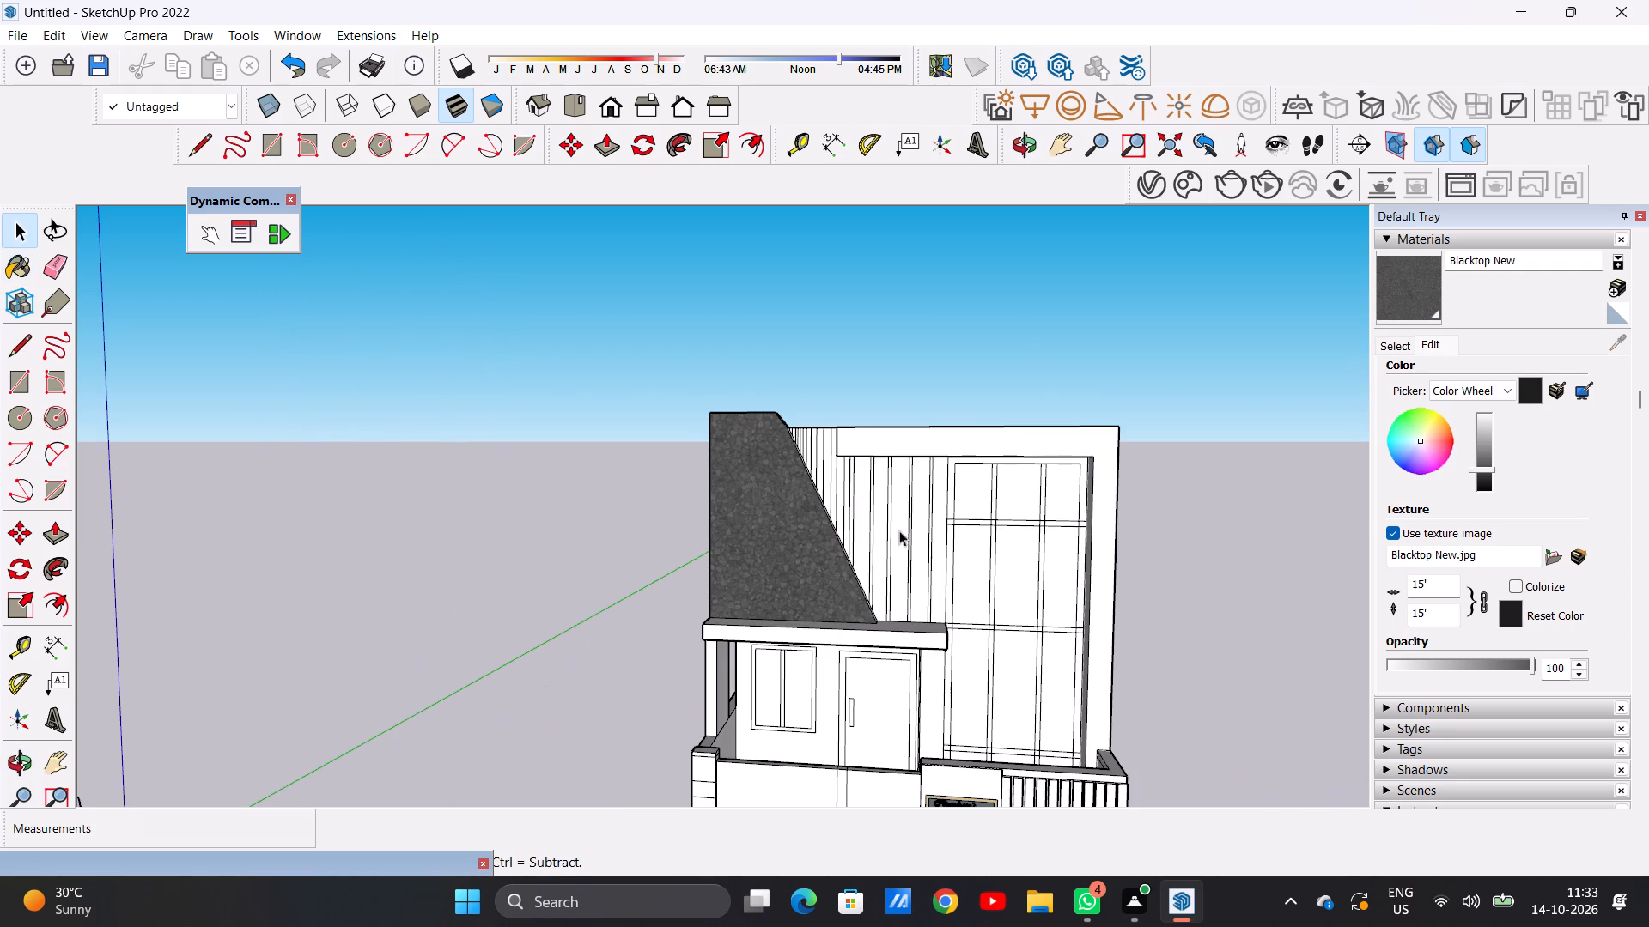
# Paint the slanted panel's top, chamfered corner and sloping edge faces with the lightened Blacktop New material.
pyautogui.click(1397, 296)
pyautogui.moveTo(788, 470); pyautogui.dragTo(778, 498, button='middle')
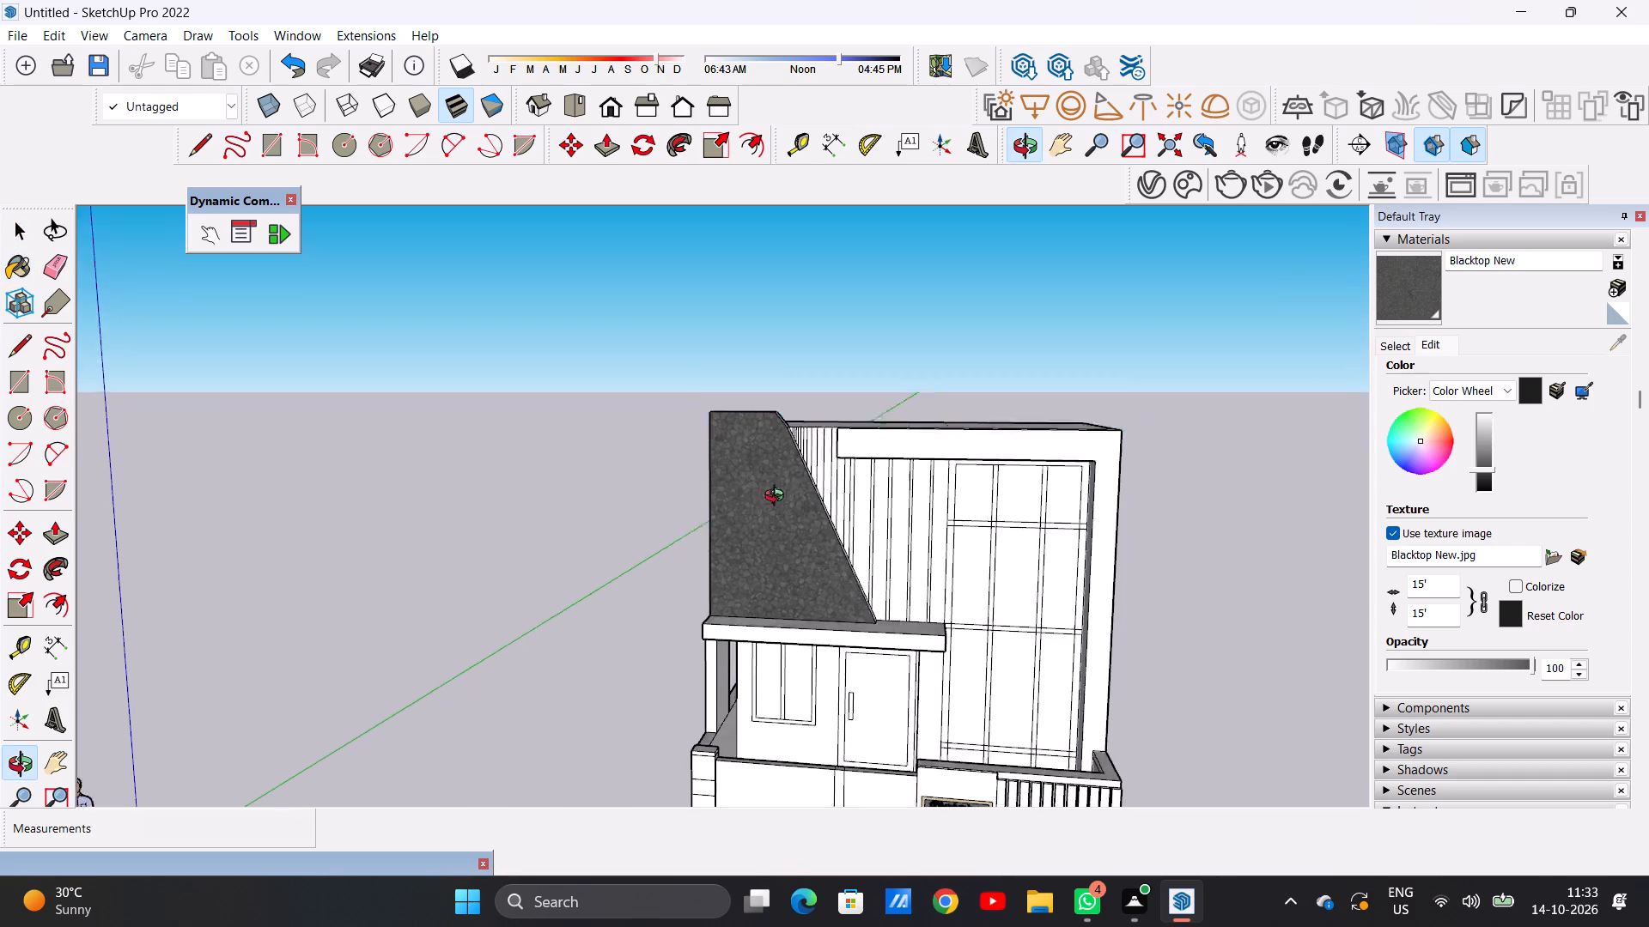
pyautogui.moveTo(778, 498); pyautogui.dragTo(688, 577, button='middle')
pyautogui.scroll(1, 794, 421)
pyautogui.scroll(-1, 794, 421)
pyautogui.scroll(8, 794, 421)
pyautogui.scroll(-1, 777, 431)
pyautogui.scroll(10, 777, 431)
pyautogui.click(787, 433)
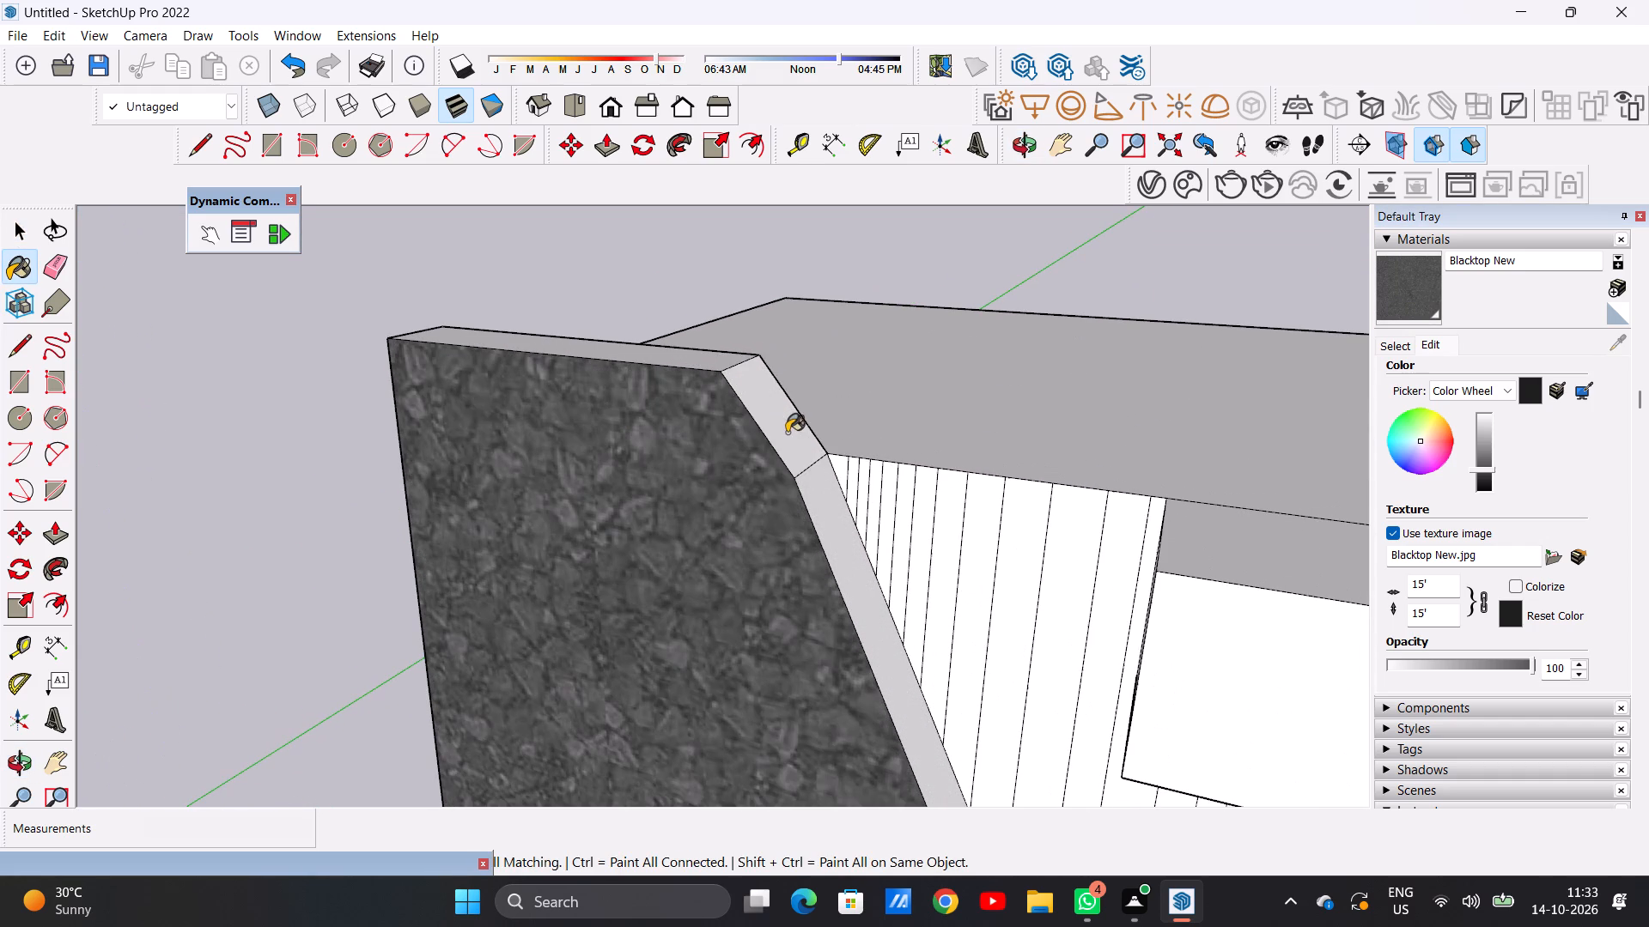
pyautogui.click(842, 532)
pyautogui.click(702, 360)
# Paint the slanted panel's outer vertical side face with the same Blacktop New material.
pyautogui.scroll(-5, 794, 482)
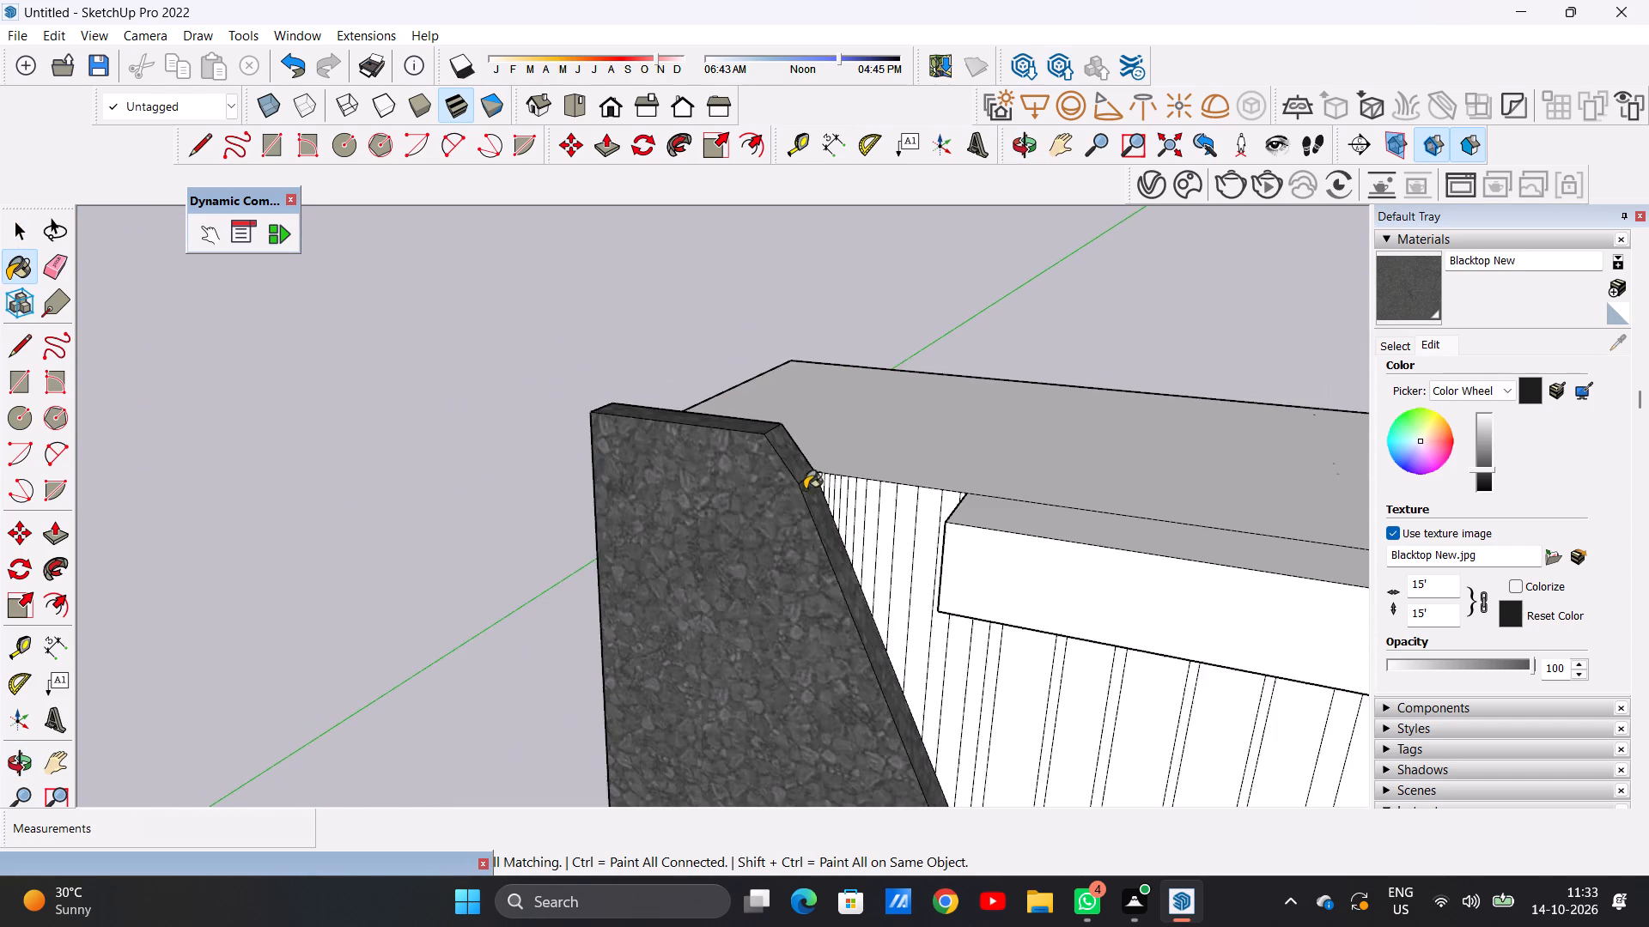
pyautogui.scroll(-9, 805, 489)
pyautogui.moveTo(644, 500); pyautogui.dragTo(1215, 445, button='middle')
pyautogui.scroll(3, 666, 523)
pyautogui.scroll(-1, 668, 523)
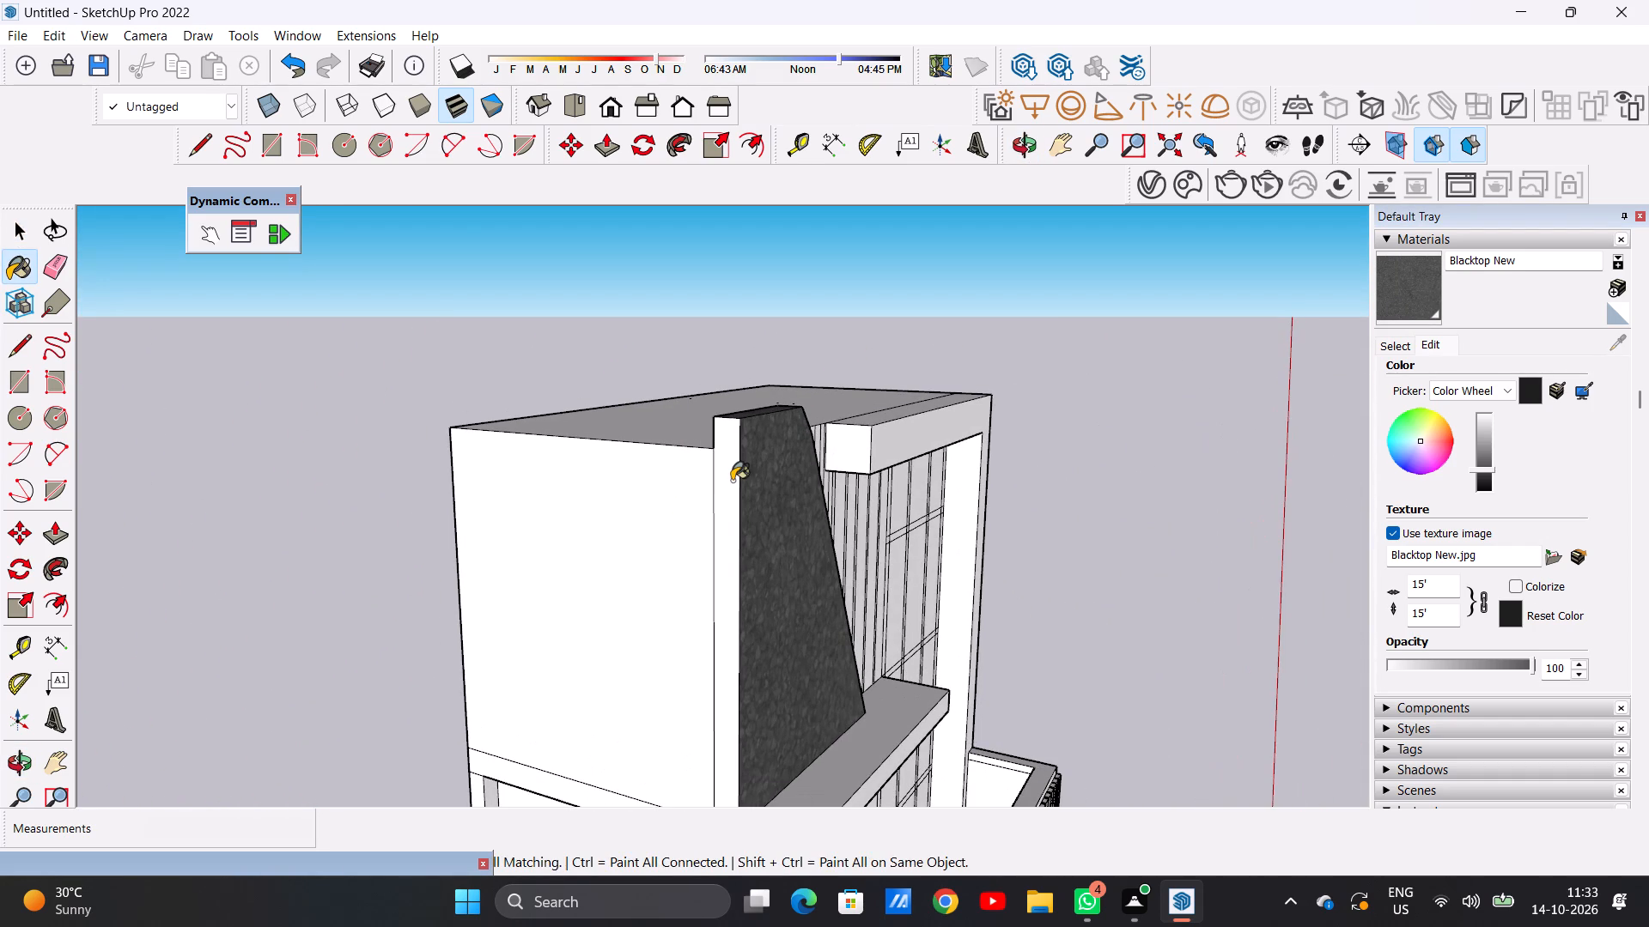
pyautogui.click(732, 466)
# Examine the painted slanted panel against the entire house front from several angles.
pyautogui.scroll(-10, 652, 514)
pyautogui.moveTo(732, 556); pyautogui.dragTo(430, 533, button='middle')
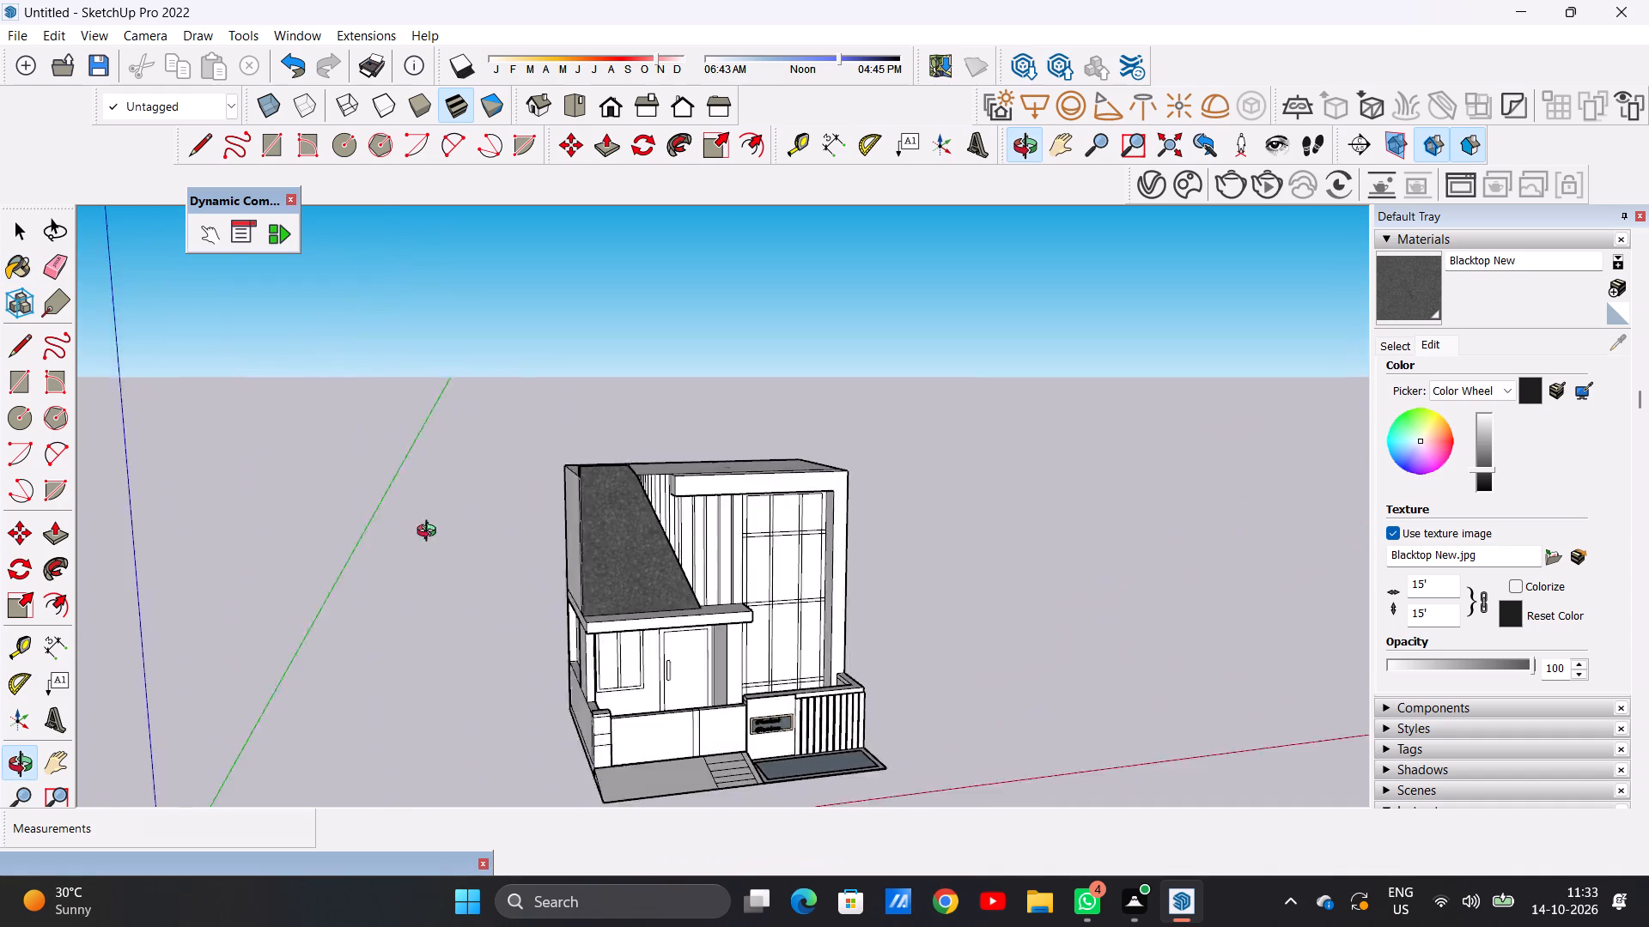
pyautogui.moveTo(430, 533); pyautogui.dragTo(345, 524, button='middle')
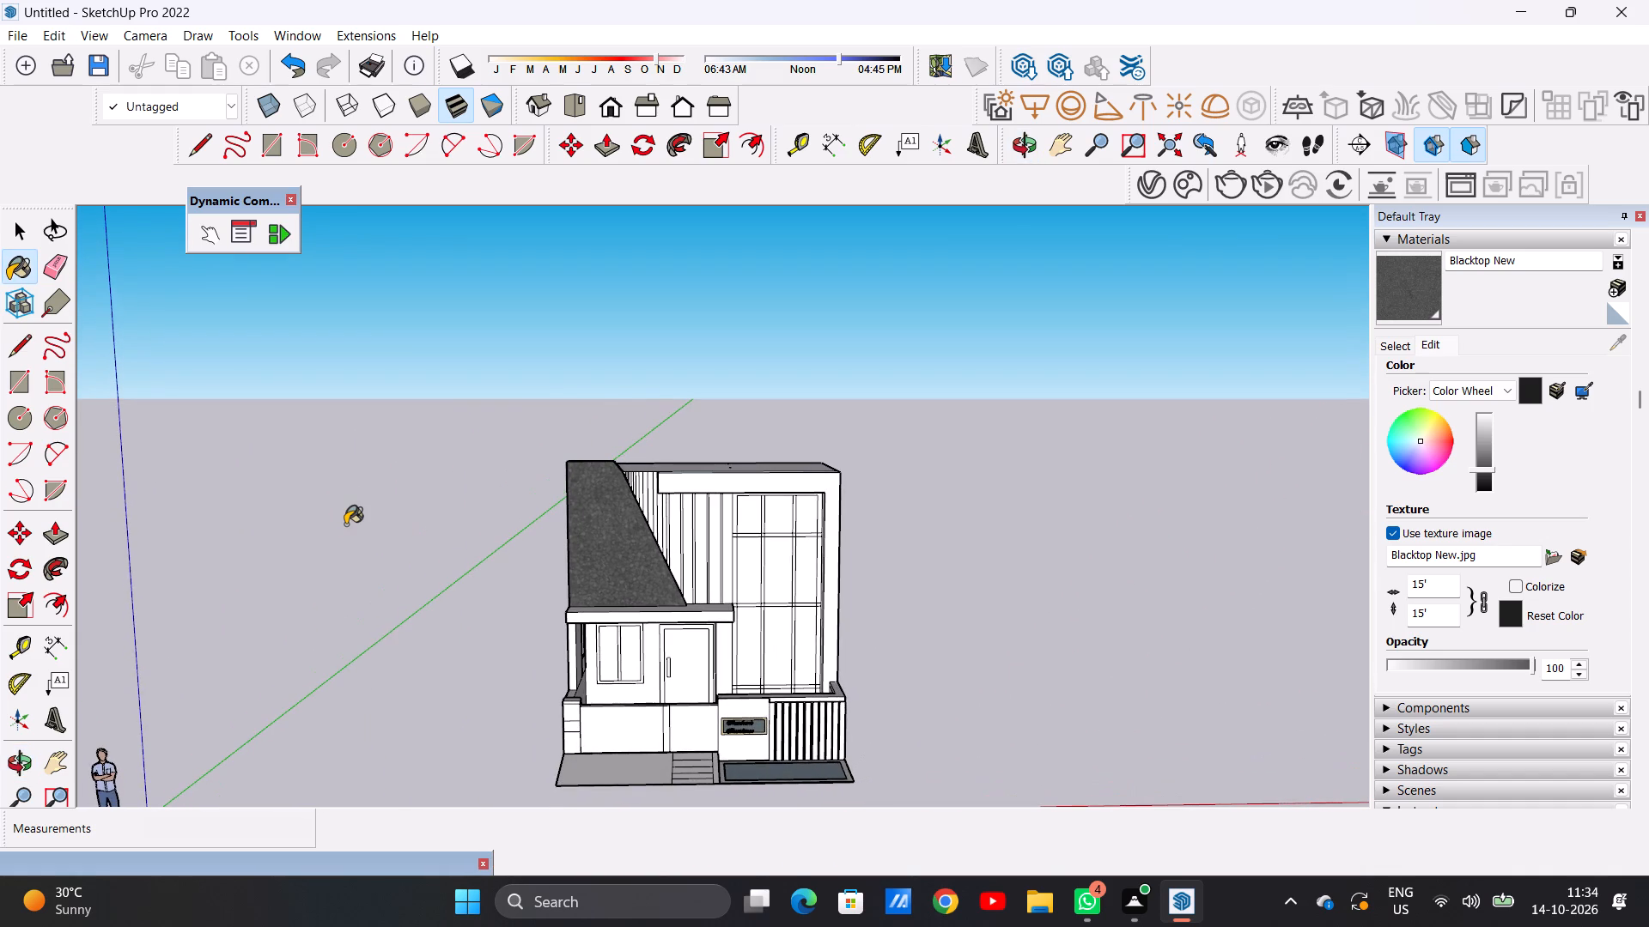
pyautogui.moveTo(475, 539); pyautogui.dragTo(555, 517, button='middle')
pyautogui.scroll(5, 622, 548)
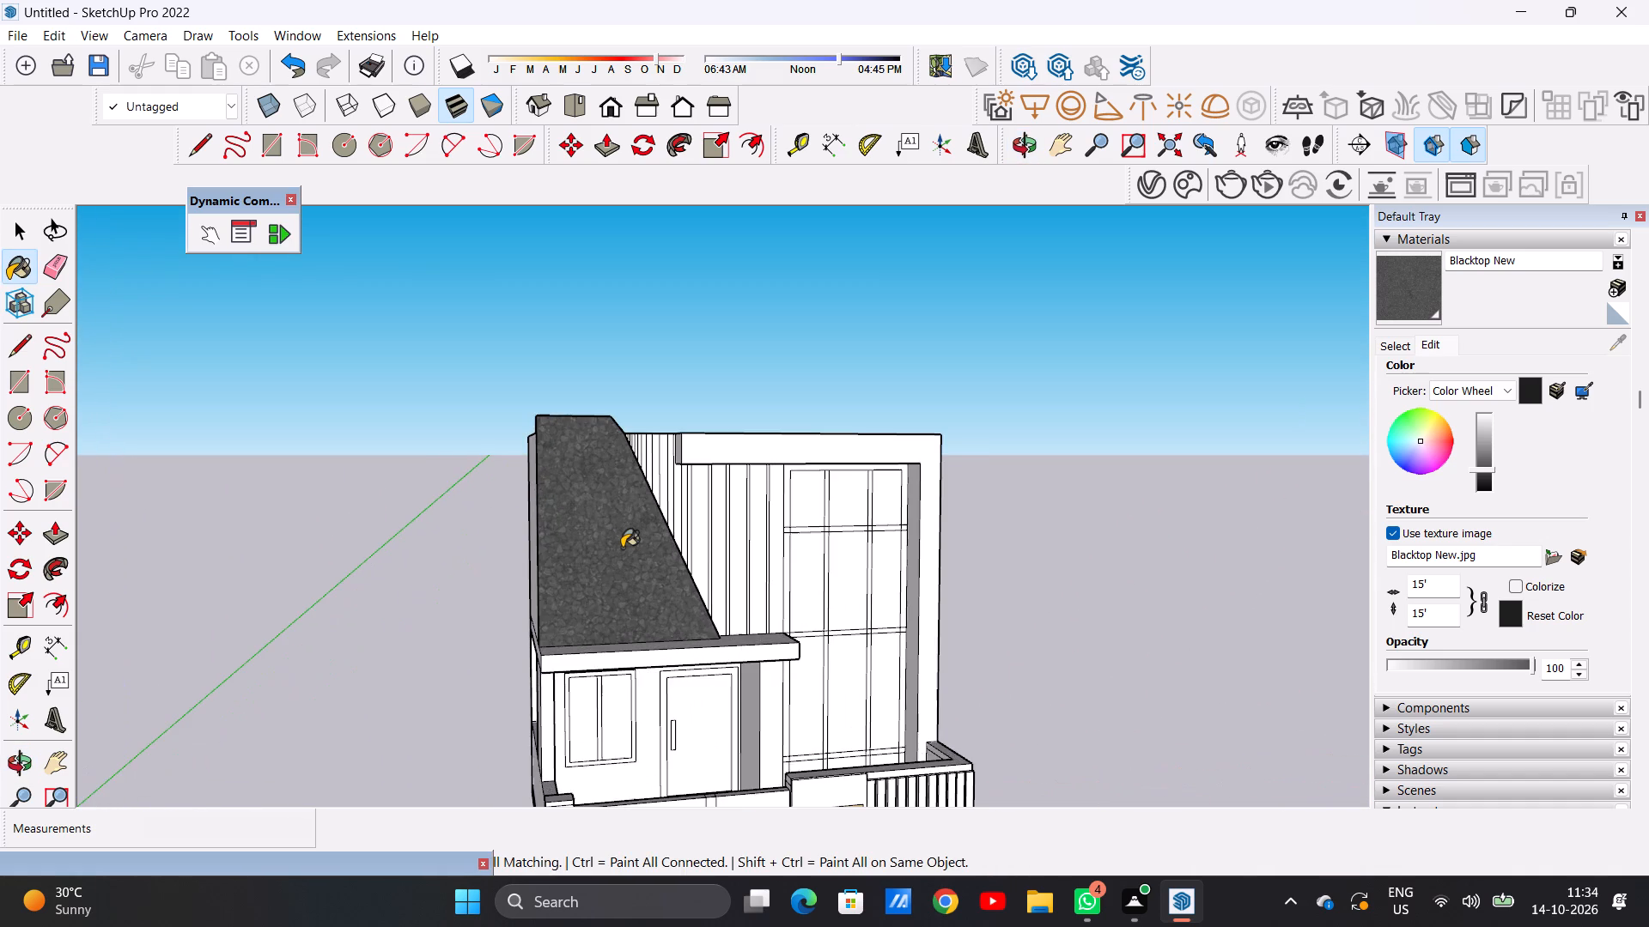
pyautogui.press('space')
pyautogui.scroll(-5, 659, 568)
pyautogui.moveTo(685, 580); pyautogui.dragTo(630, 607, button='middle')
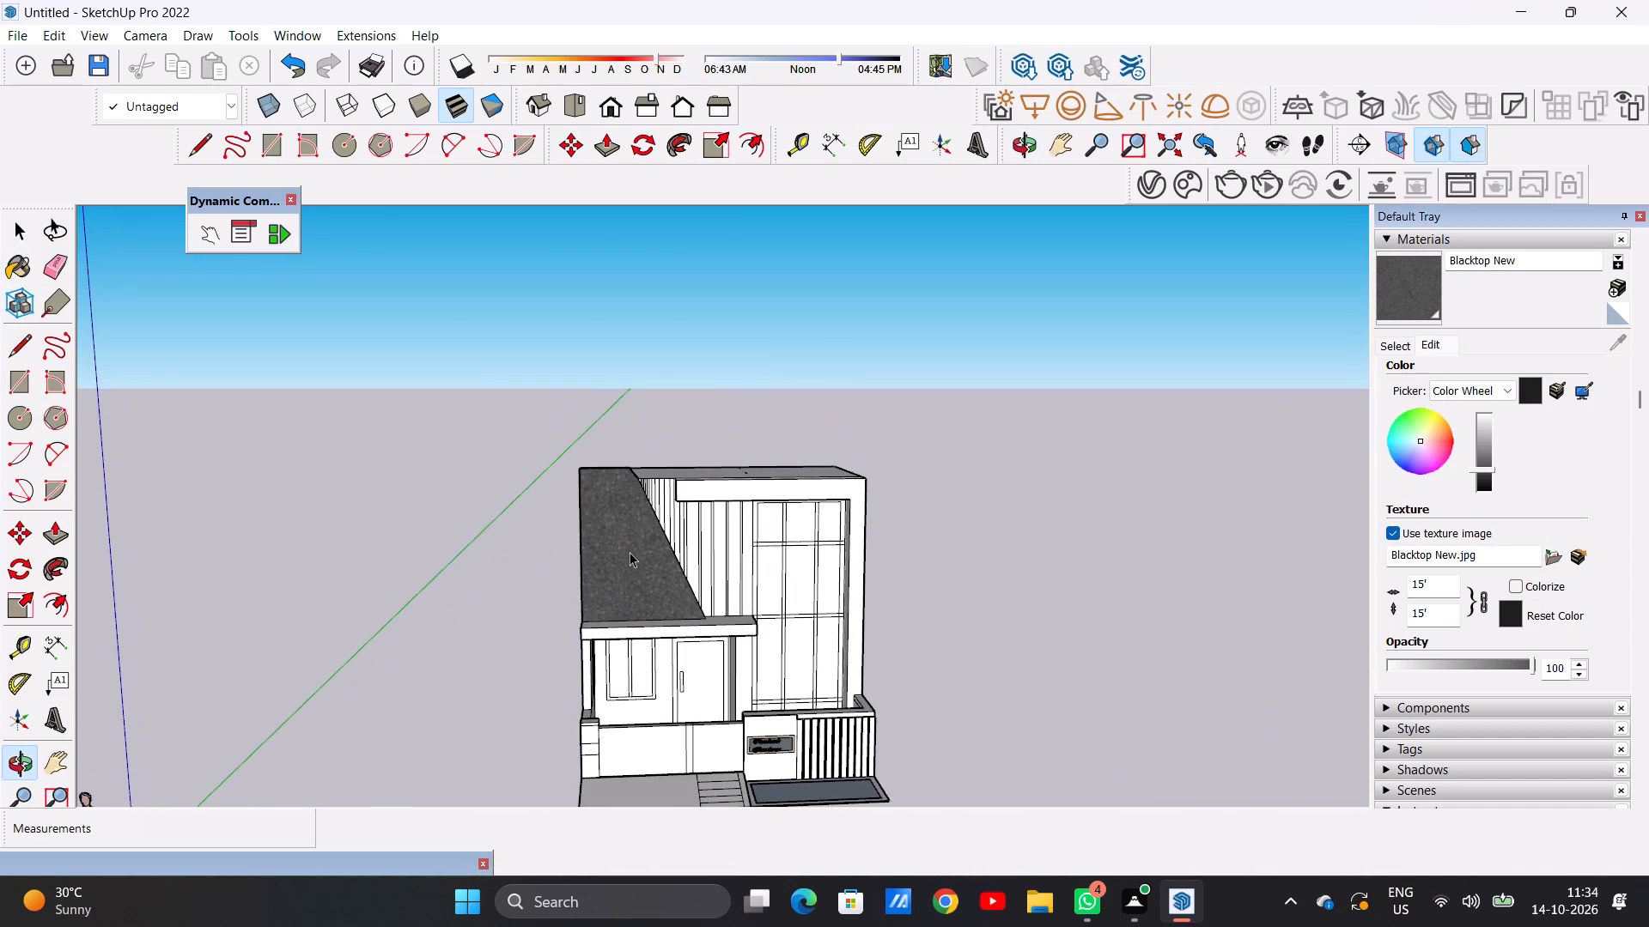
# Draw a diagonal line about 12' long across the slanted panel's face, from its outer vertical edge to its bottom edge.
pyautogui.scroll(6, 628, 547)
pyautogui.press('l')
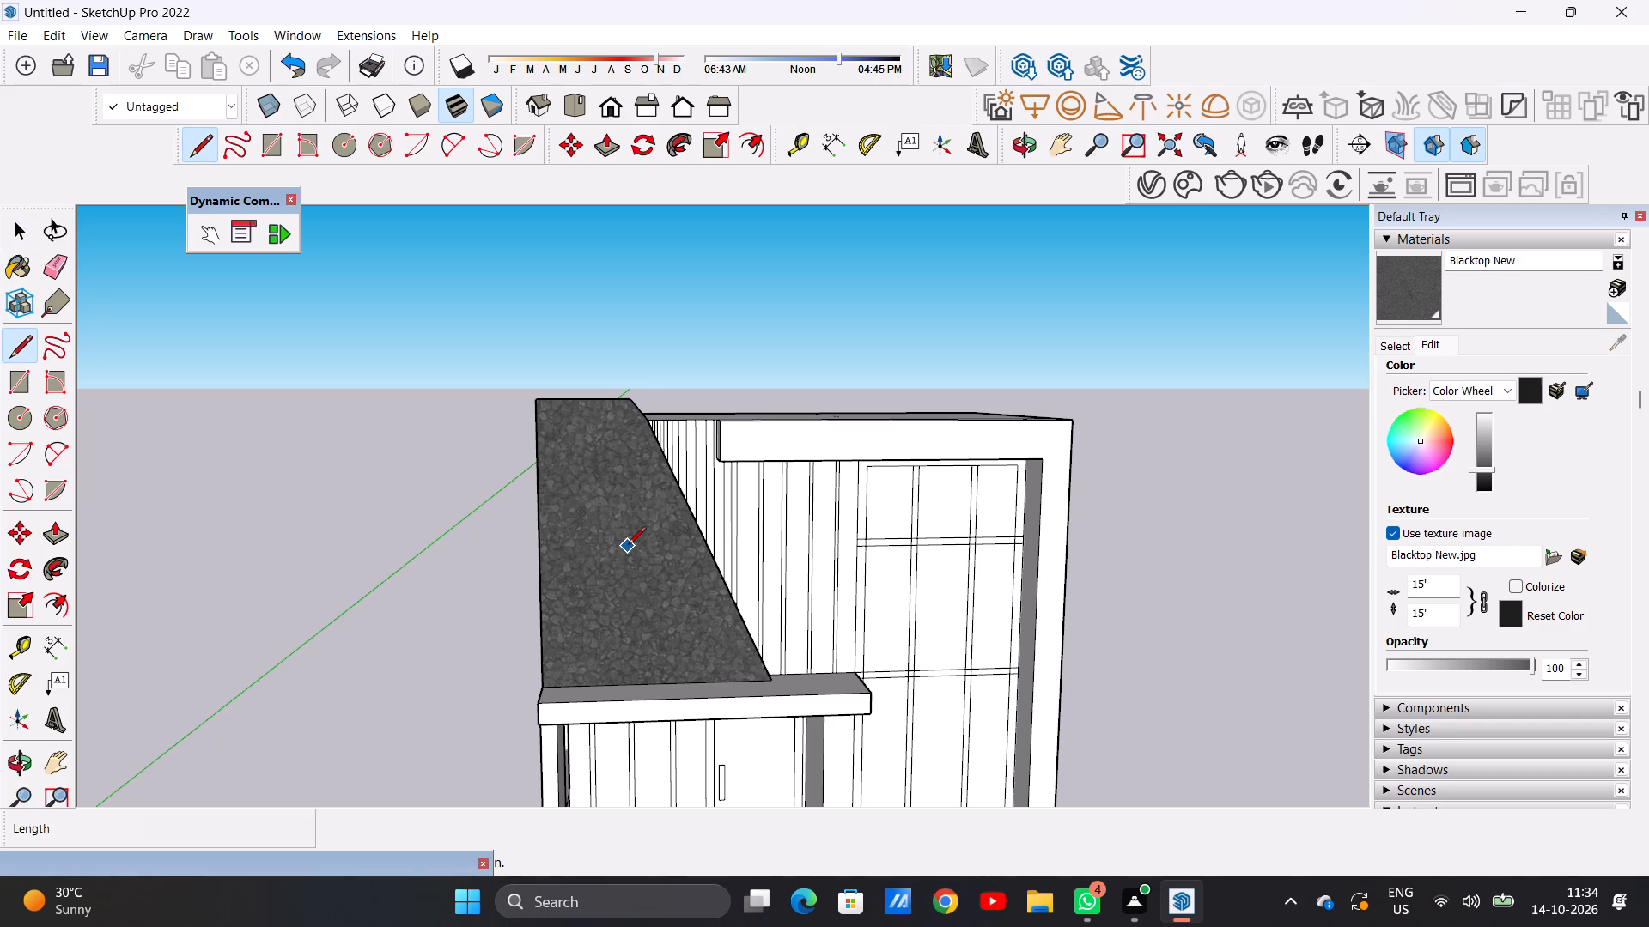
pyautogui.click(535, 454)
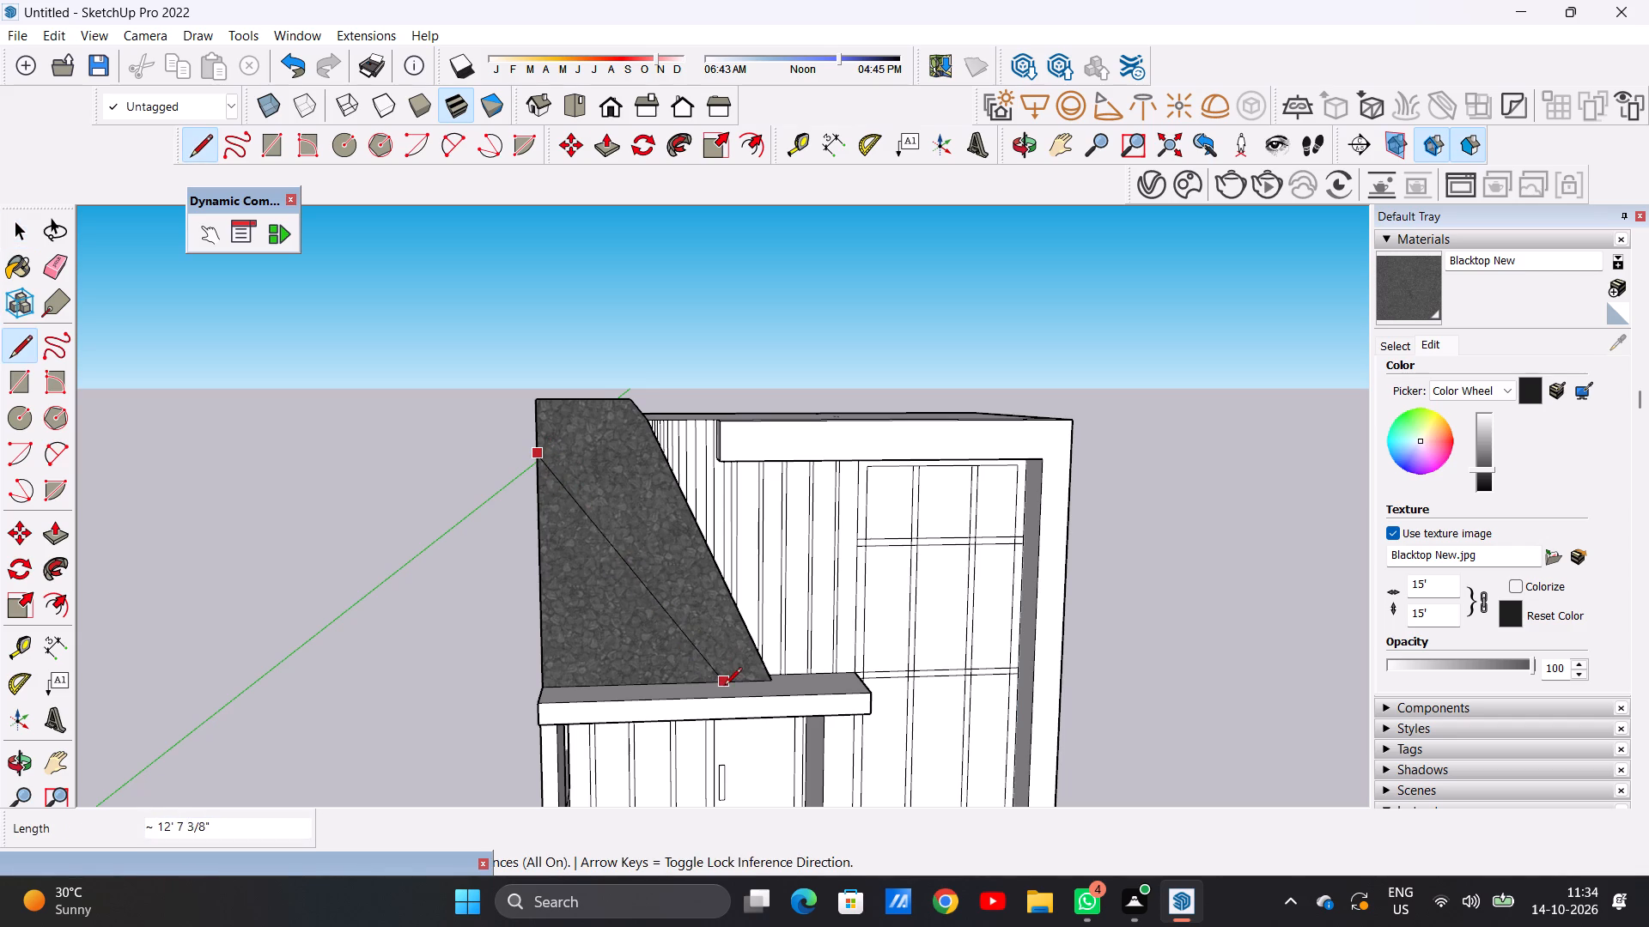
pyautogui.scroll(5, 717, 689)
pyautogui.moveTo(719, 676); pyautogui.dragTo(727, 713, button='middle')
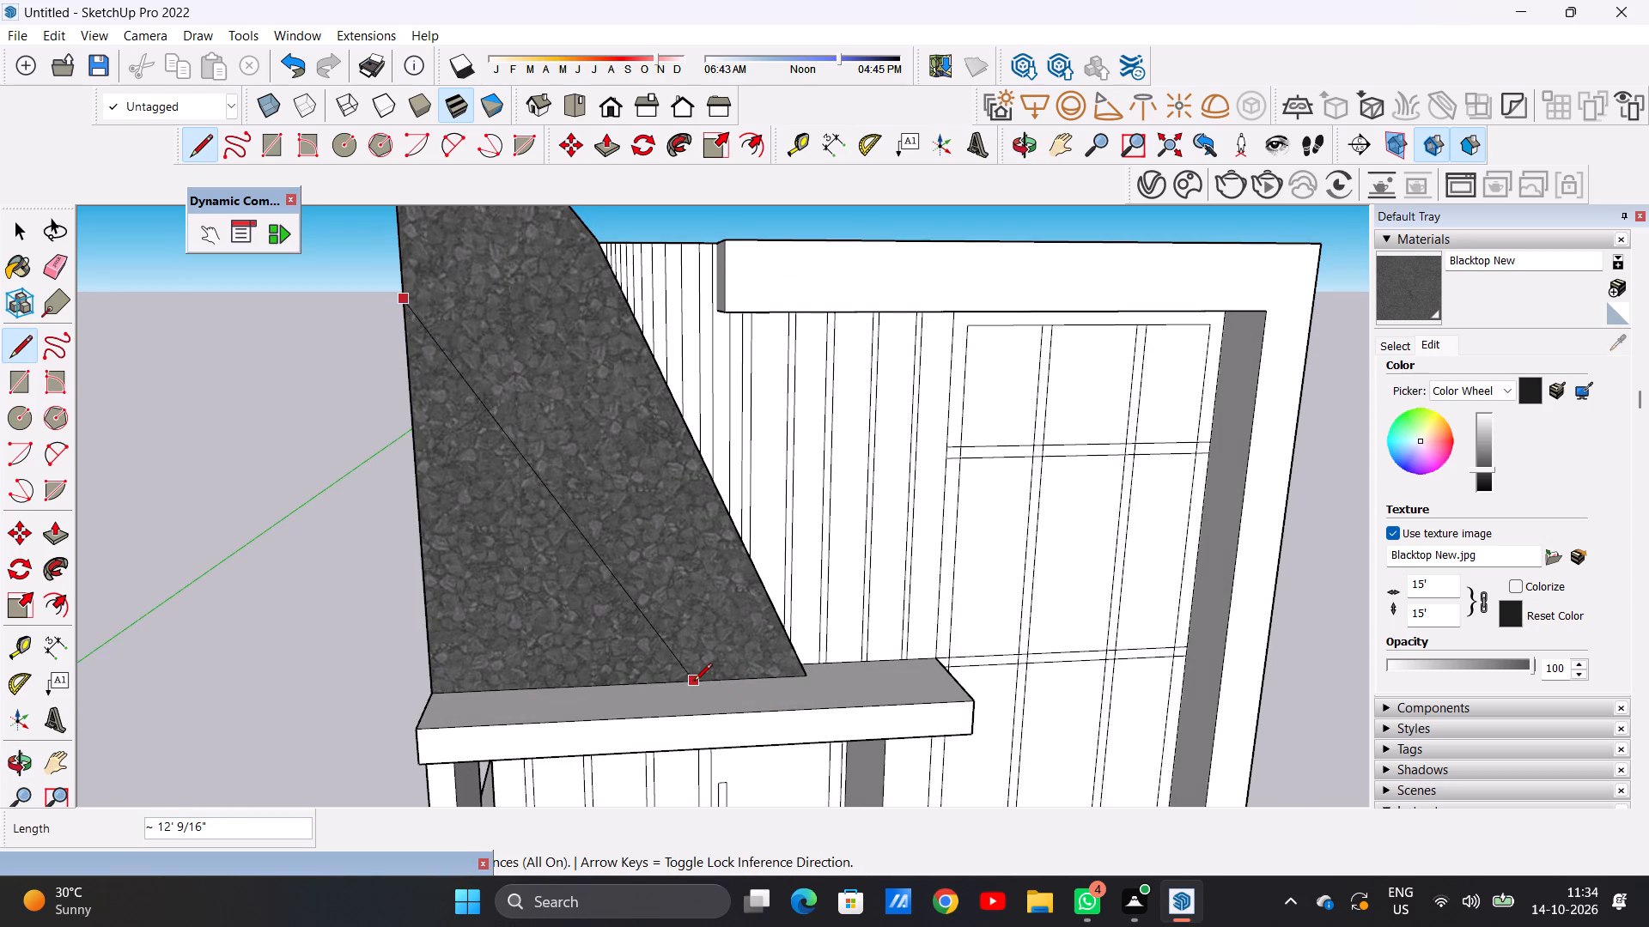
pyautogui.click(693, 682)
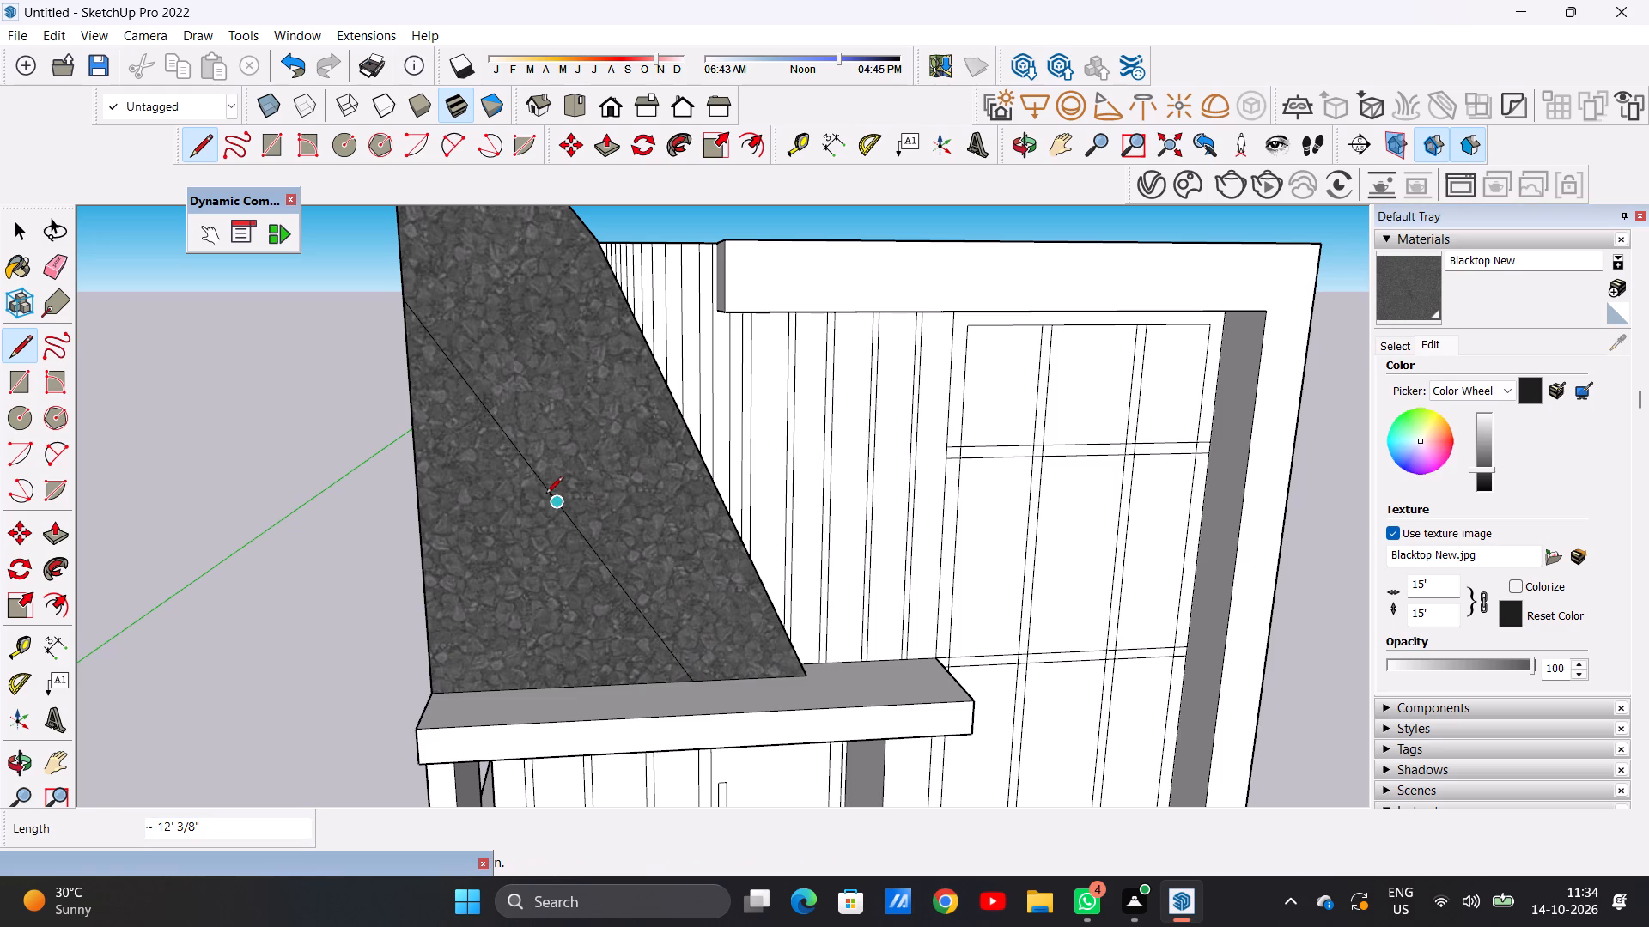
# Draw a second diagonal line about 12' 4" long just above the first, forming a narrow strip across the slanted panel's face.
pyautogui.scroll(-7, 557, 564)
pyautogui.scroll(-1, 508, 424)
pyautogui.scroll(1, 508, 424)
pyautogui.scroll(-1, 508, 424)
pyautogui.scroll(8, 508, 424)
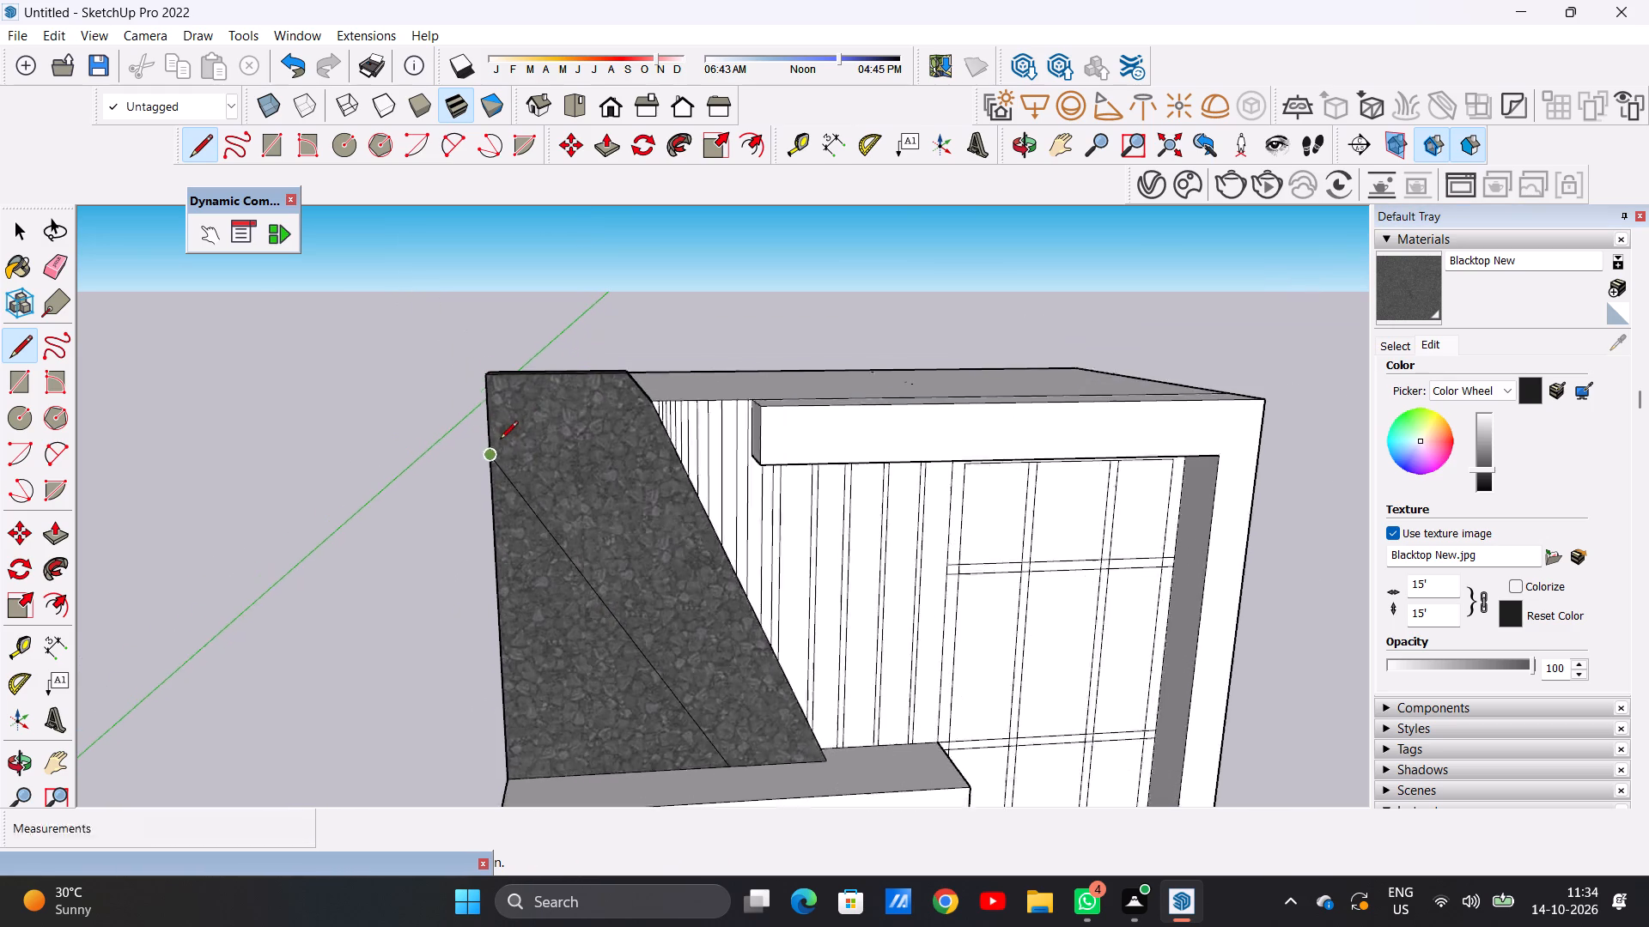
pyautogui.scroll(7, 500, 440)
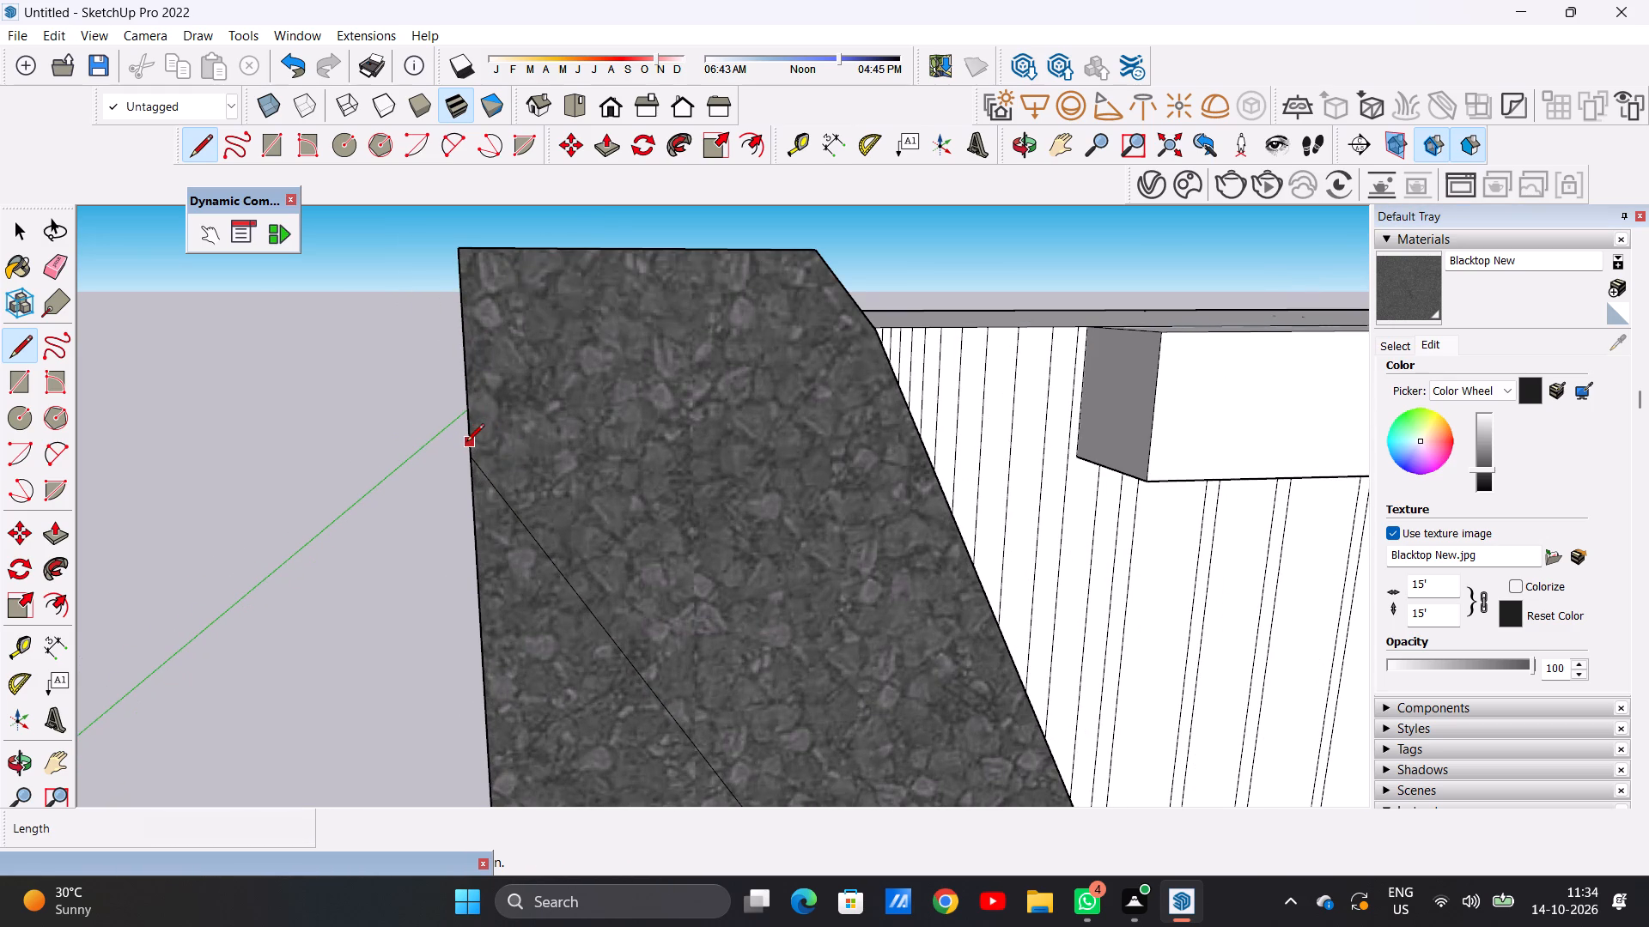
pyautogui.click(466, 443)
pyautogui.scroll(-12, 511, 451)
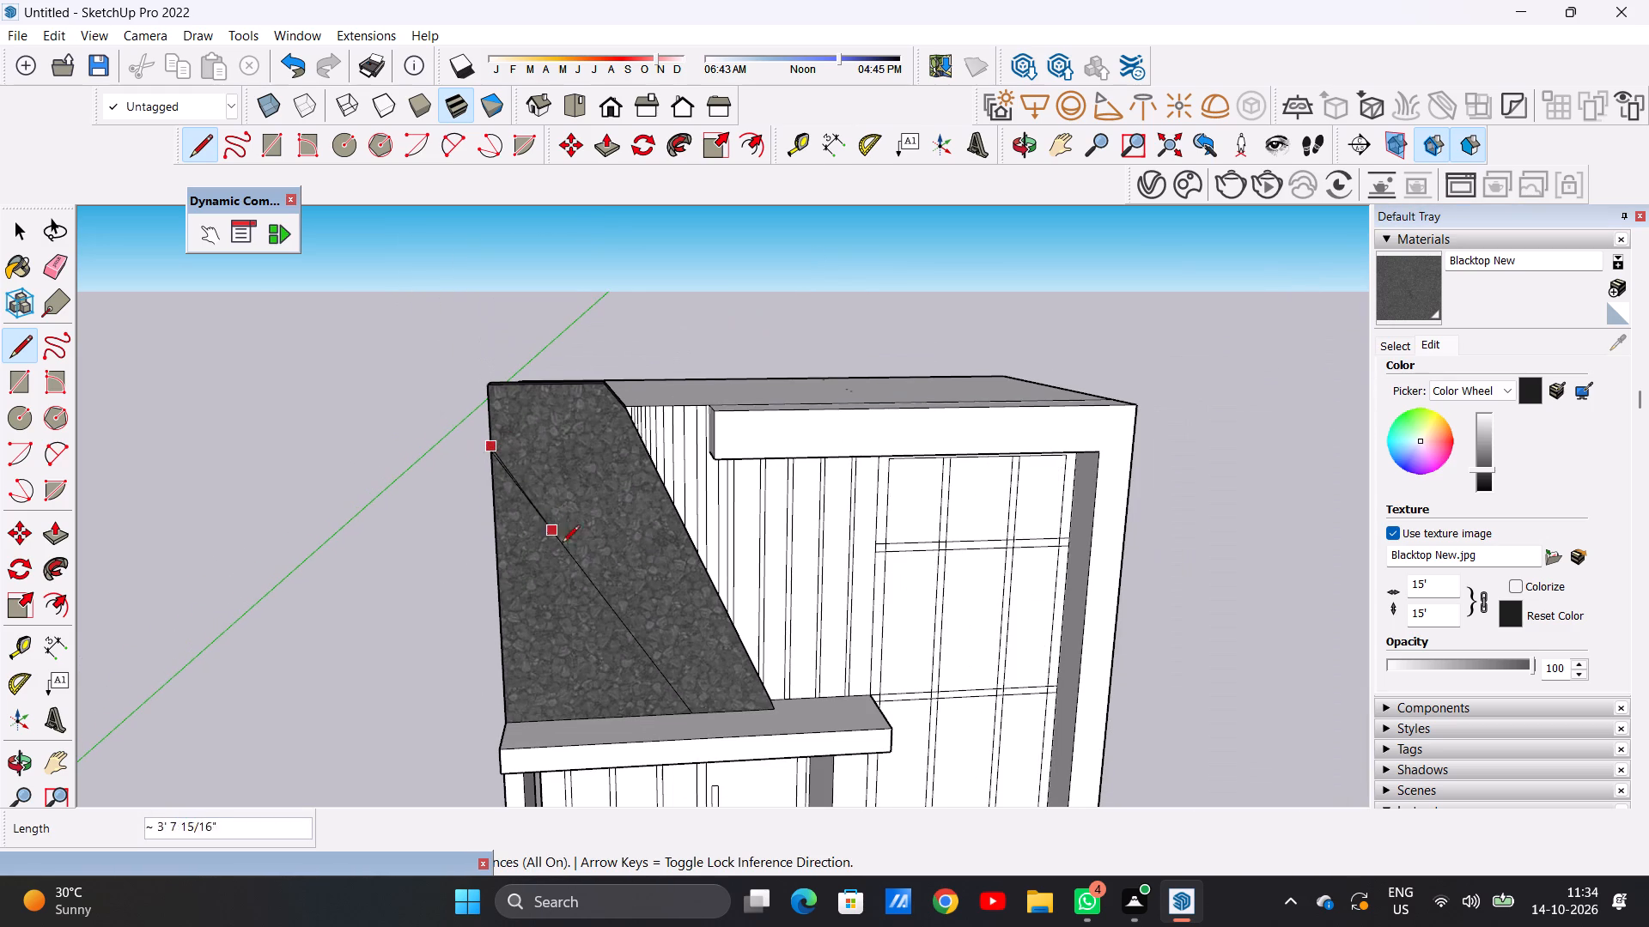
pyautogui.scroll(9, 704, 712)
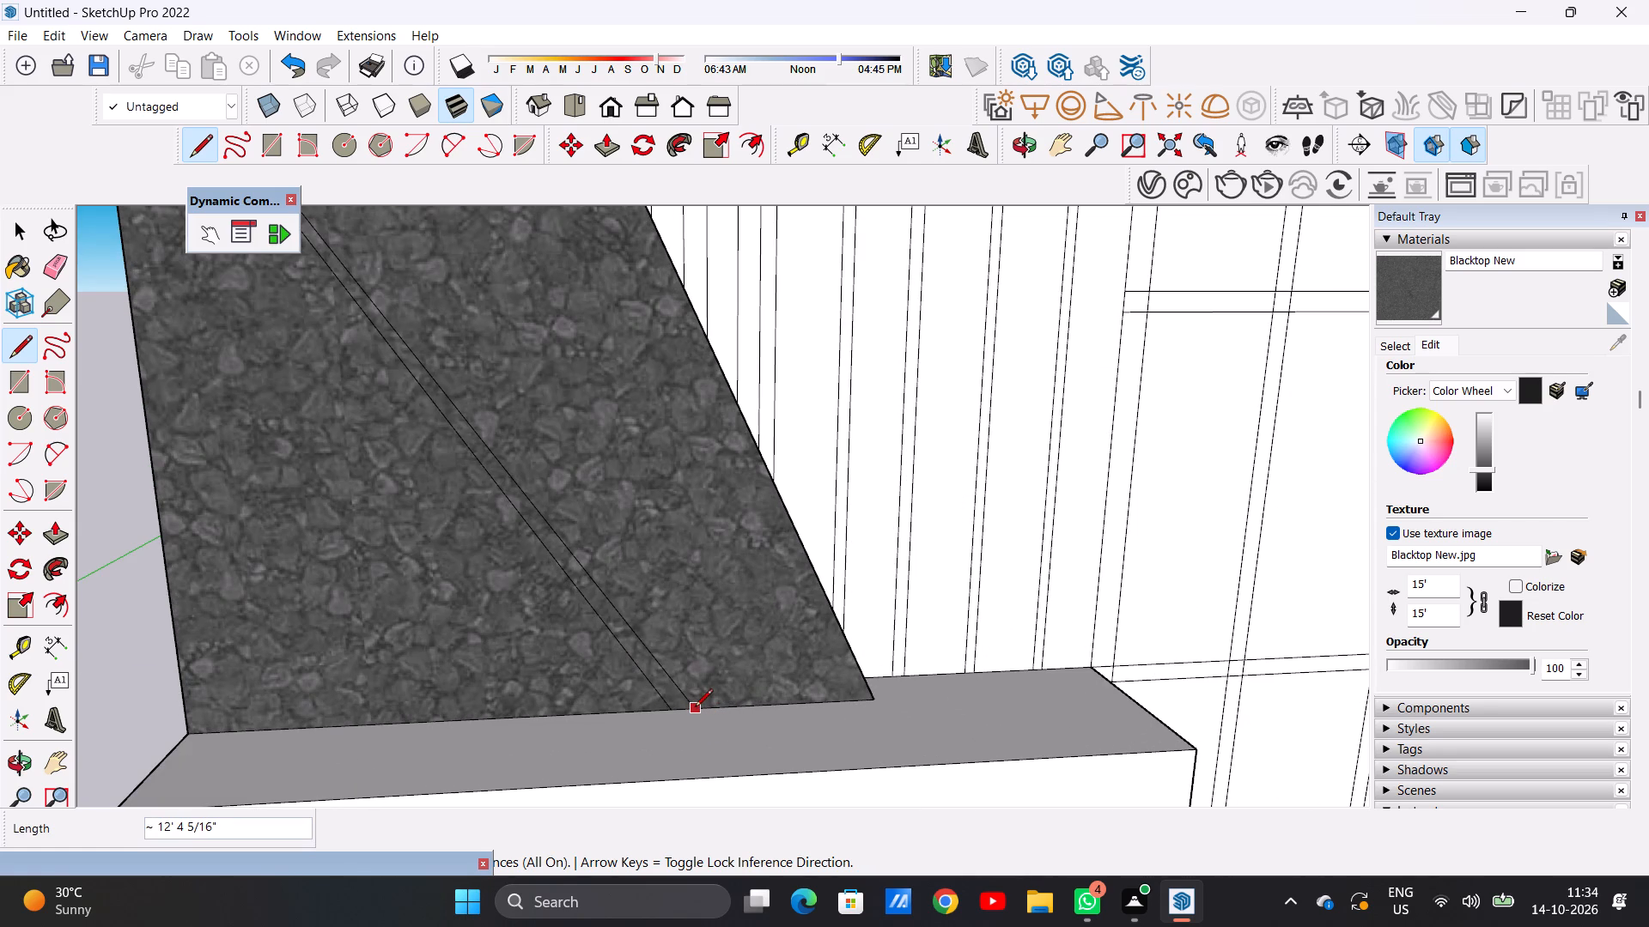
pyautogui.click(695, 708)
pyautogui.press('space')
# Paint the narrow diagonal strip on the slanted panel with Polished Concrete Old from the Asphalt and Concrete materials.
pyautogui.scroll(-6, 696, 680)
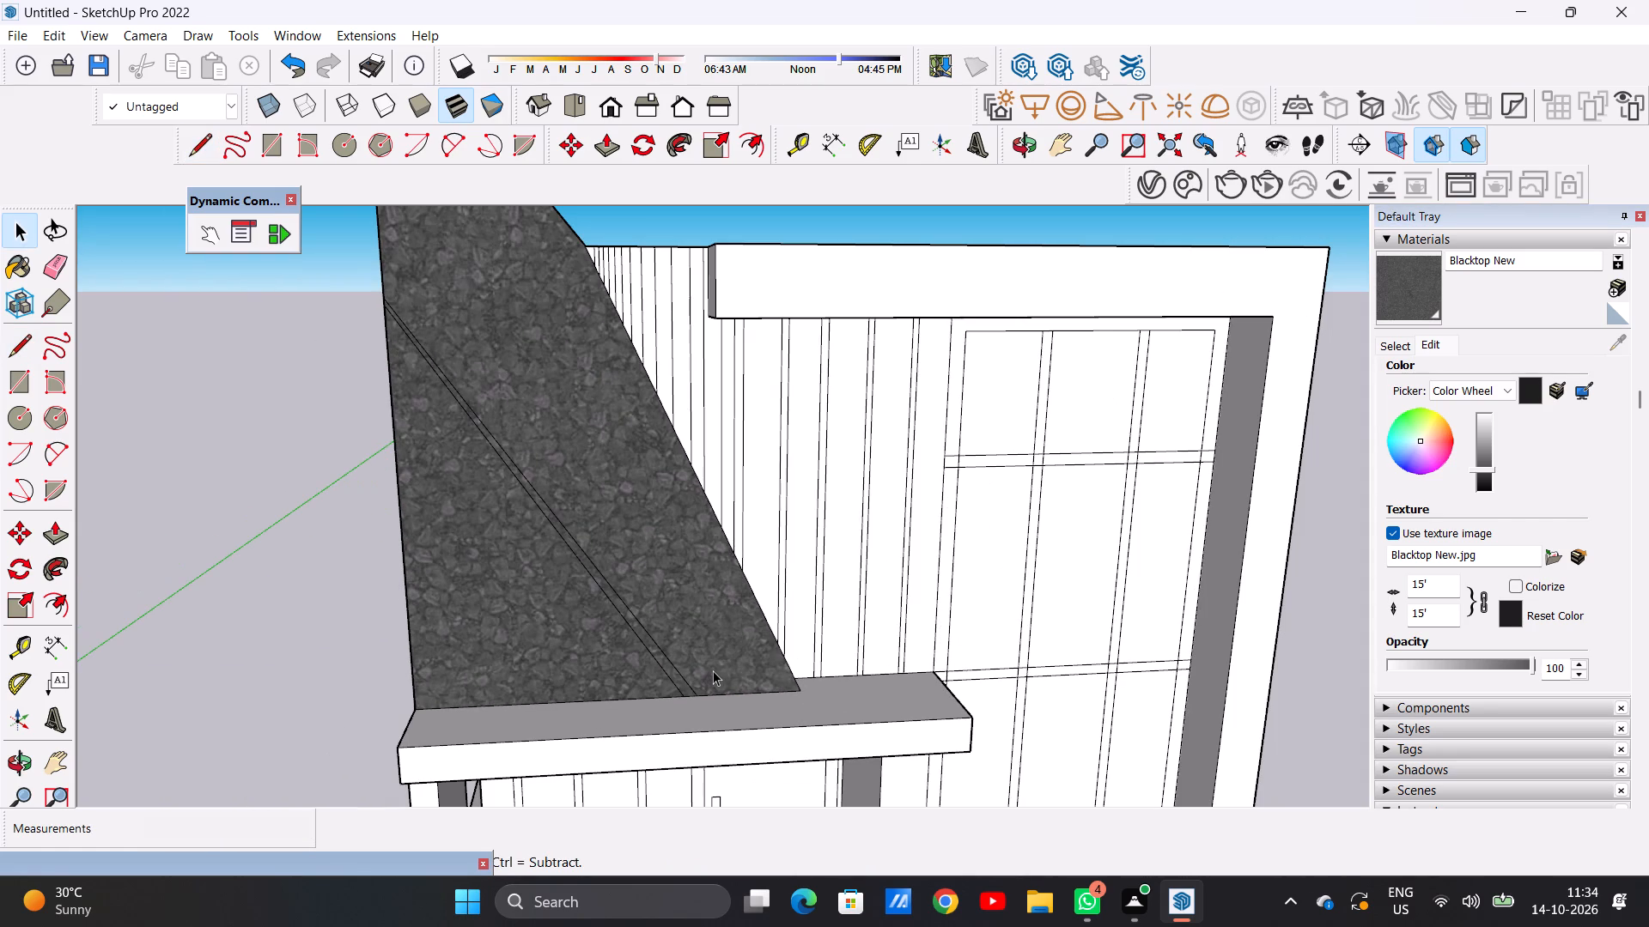
pyautogui.click(1390, 346)
pyautogui.scroll(-1, 1508, 455)
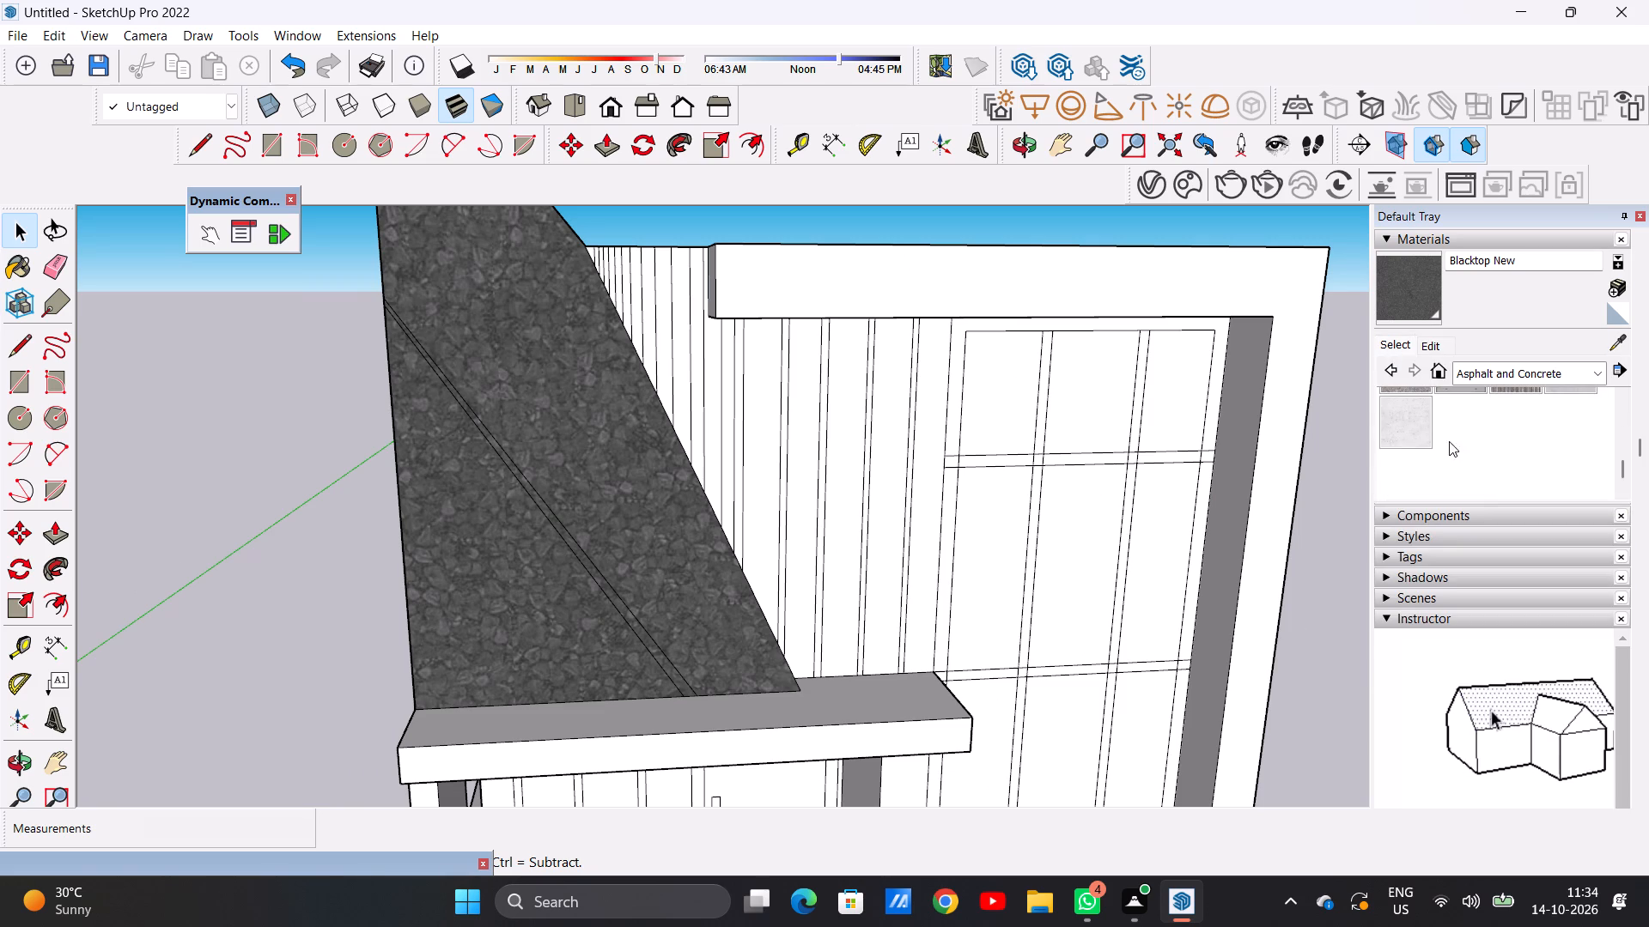
pyautogui.click(1417, 424)
pyautogui.scroll(6, 487, 451)
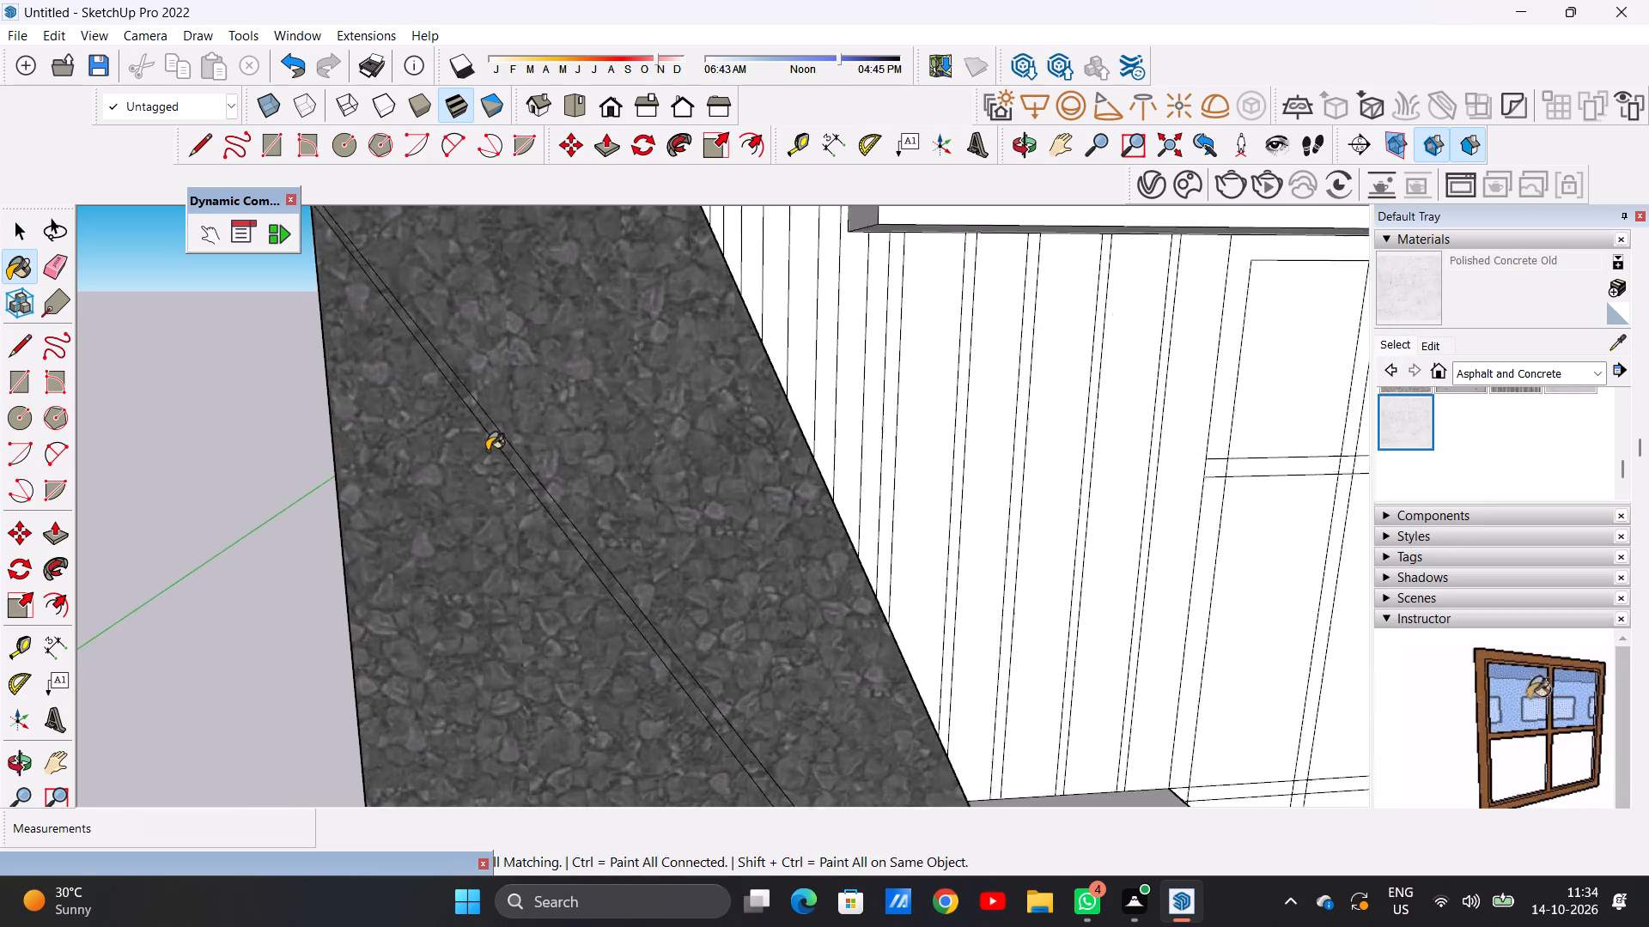
pyautogui.scroll(7, 487, 451)
pyautogui.scroll(-1, 503, 462)
pyautogui.scroll(1, 503, 462)
pyautogui.click(526, 455)
pyautogui.scroll(-12, 534, 518)
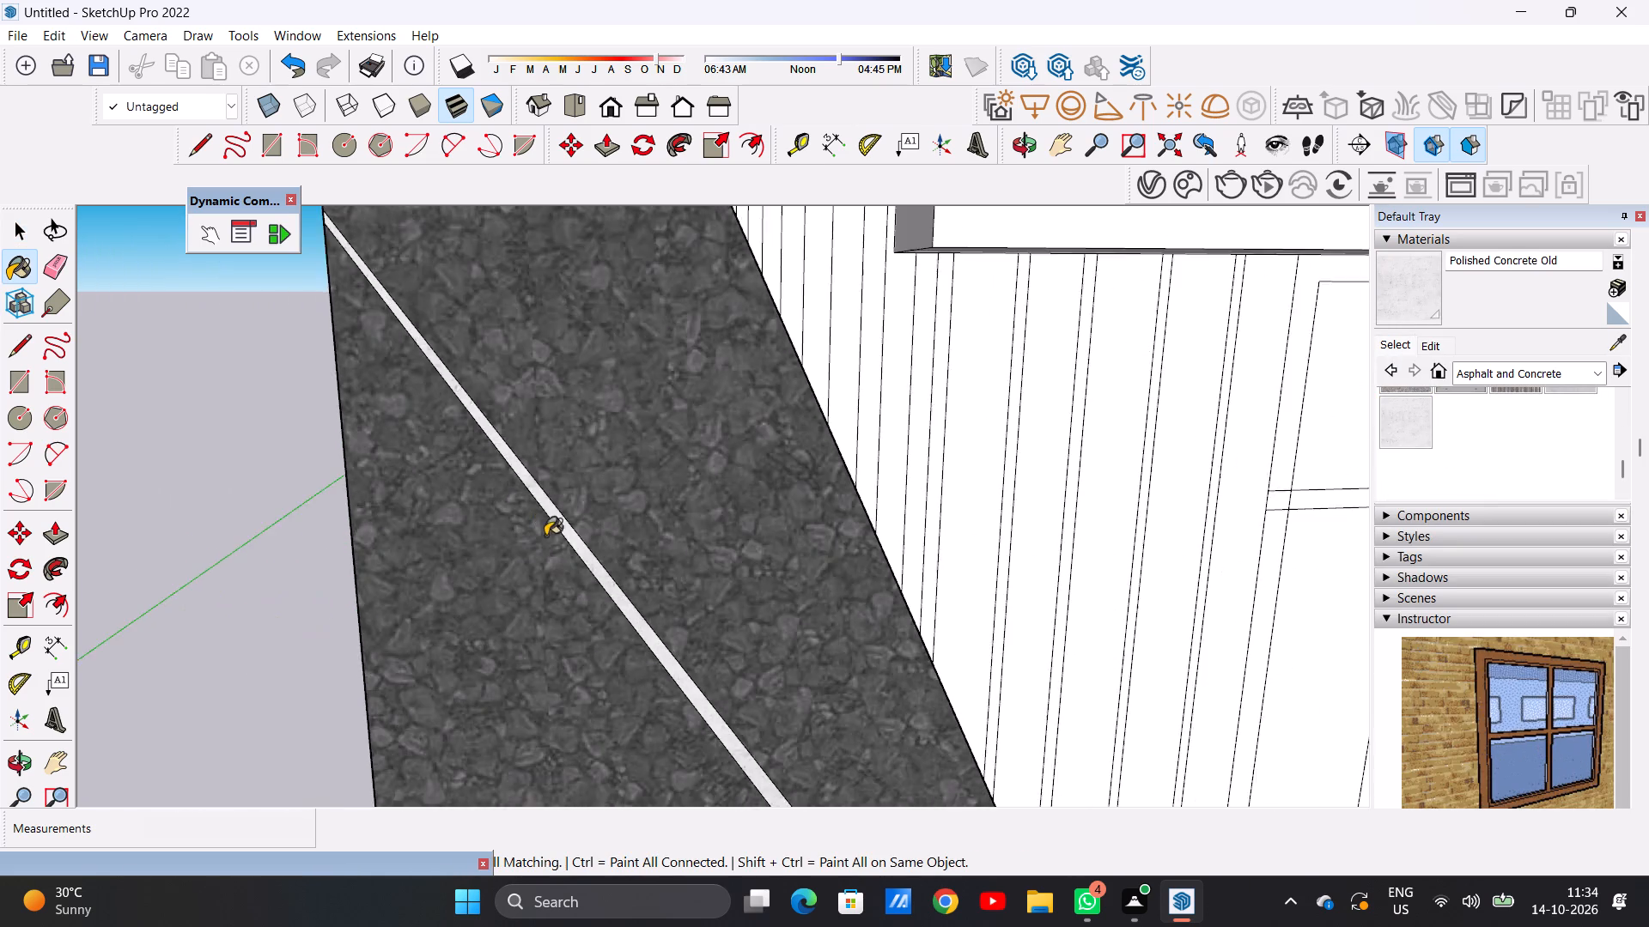
pyautogui.scroll(-3, 545, 536)
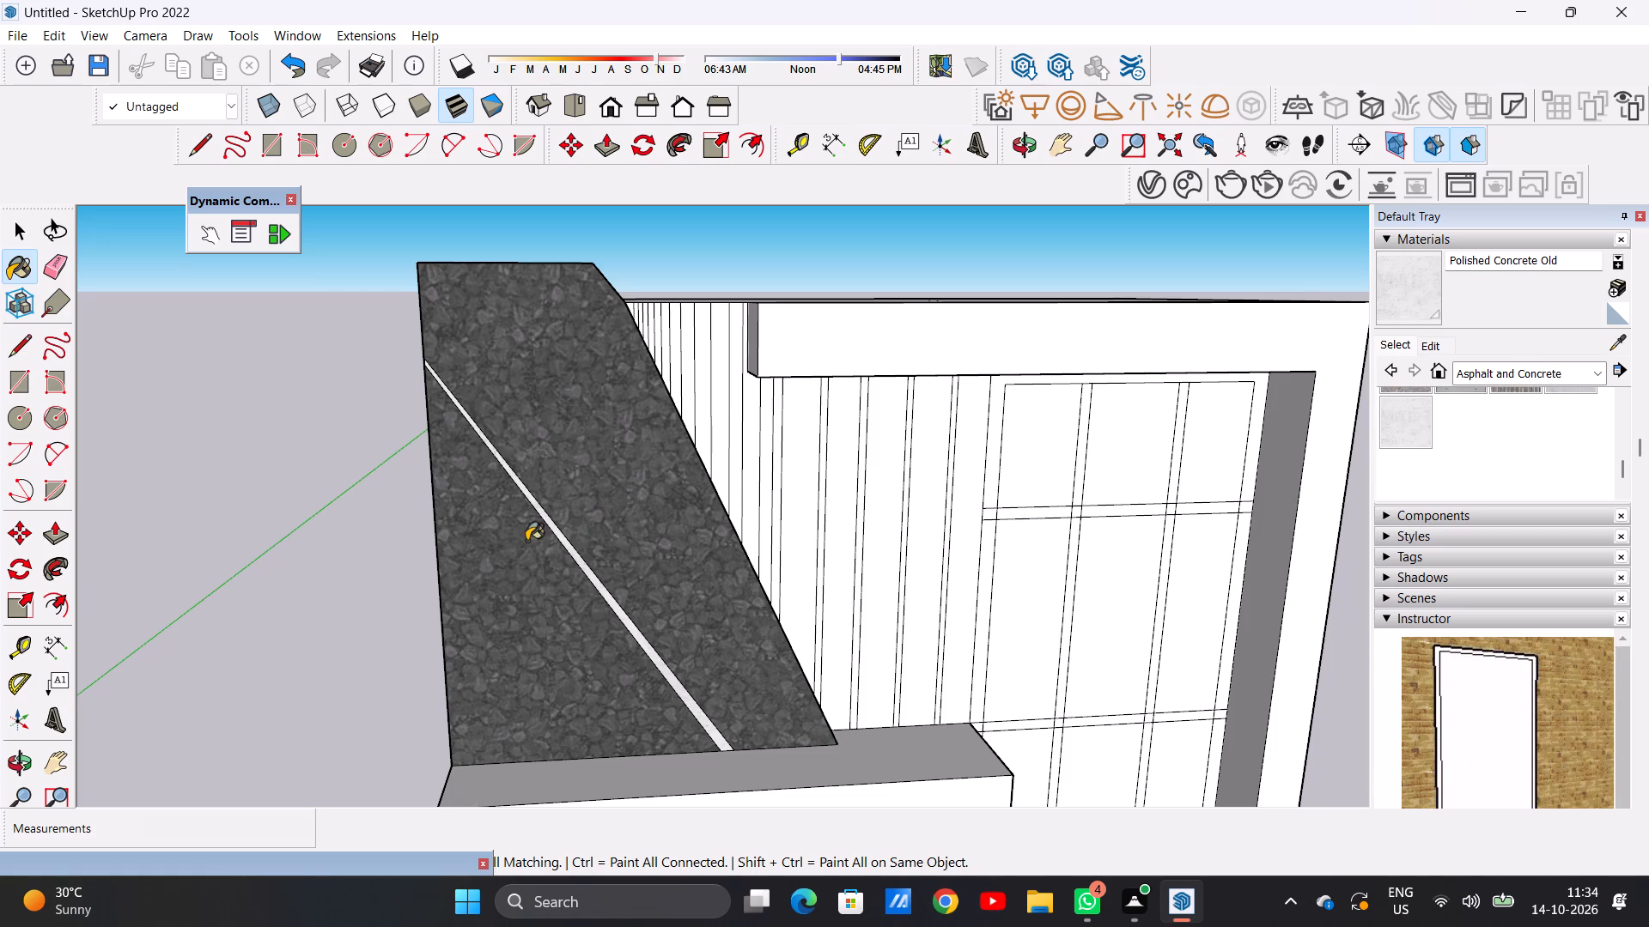
pyautogui.scroll(-4, 526, 541)
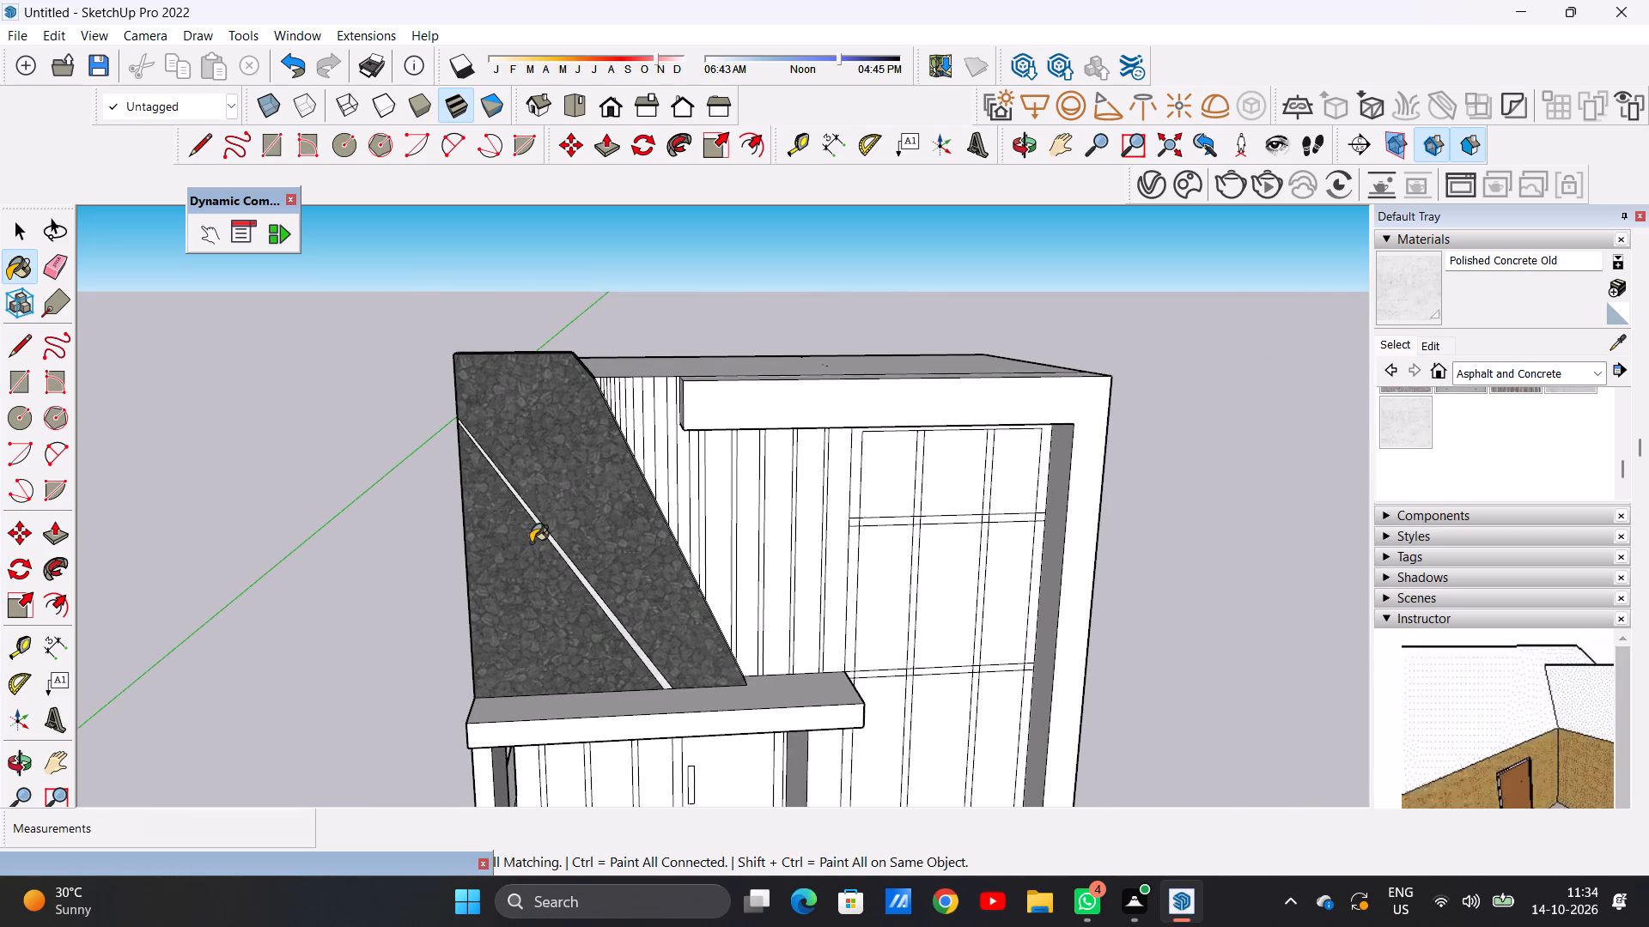
pyautogui.press('space')
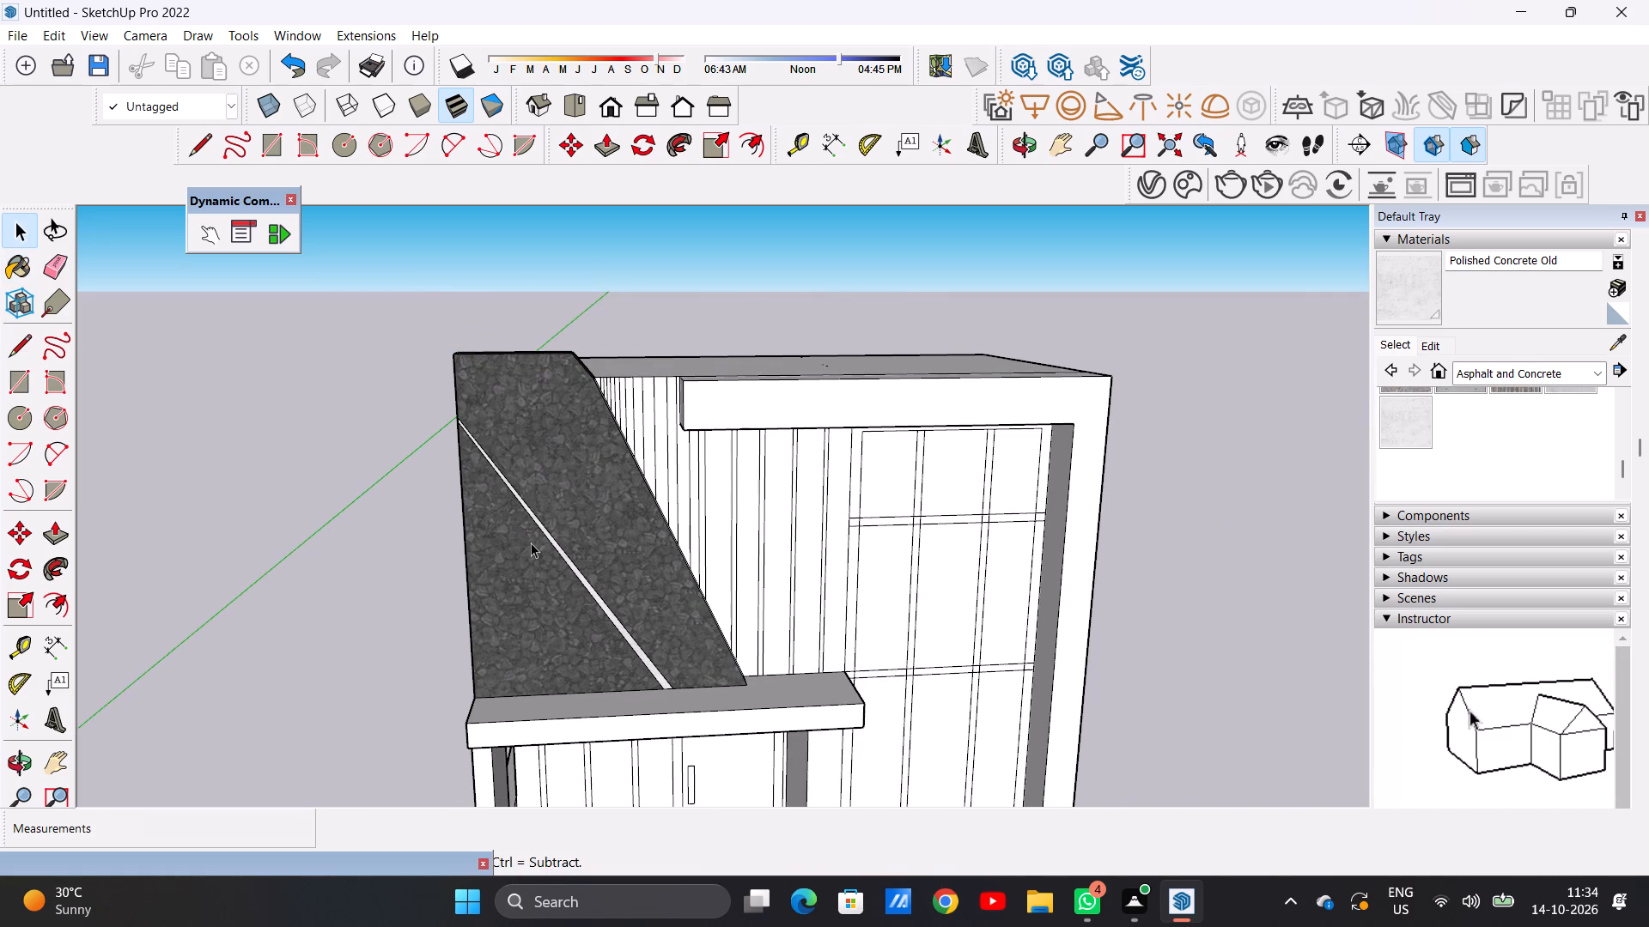
# Draw two closely spaced lines about 6' 3" long between the panel's outer vertical and sloping edges, crossing the upper part of the painted strip.
pyautogui.write('l')
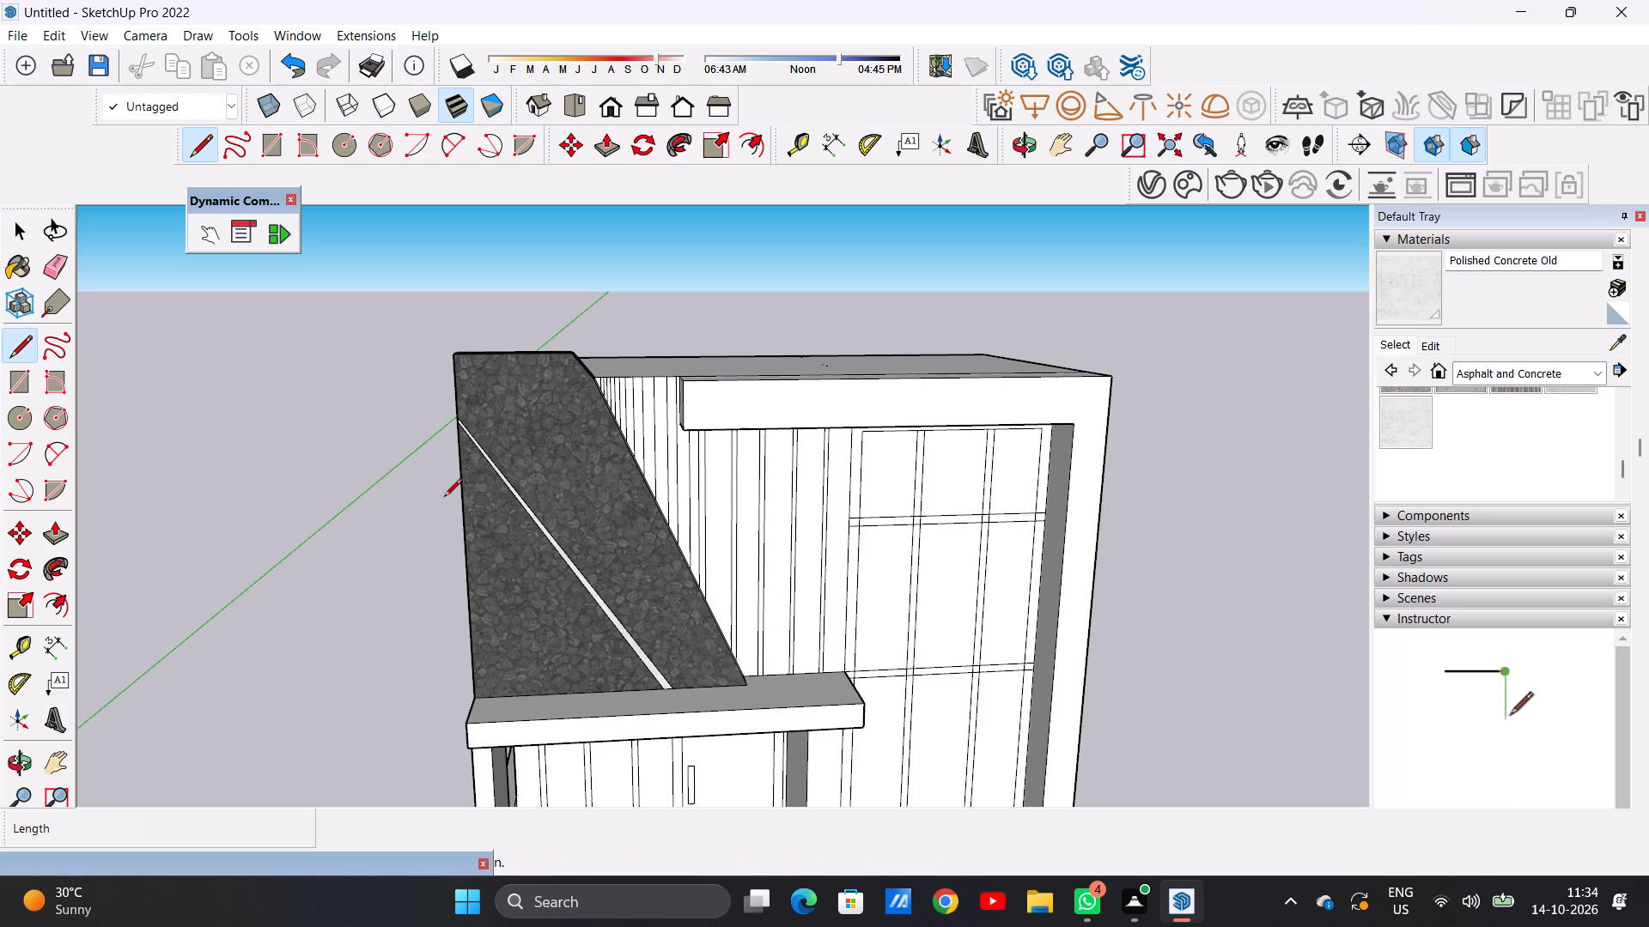
pyautogui.click(463, 520)
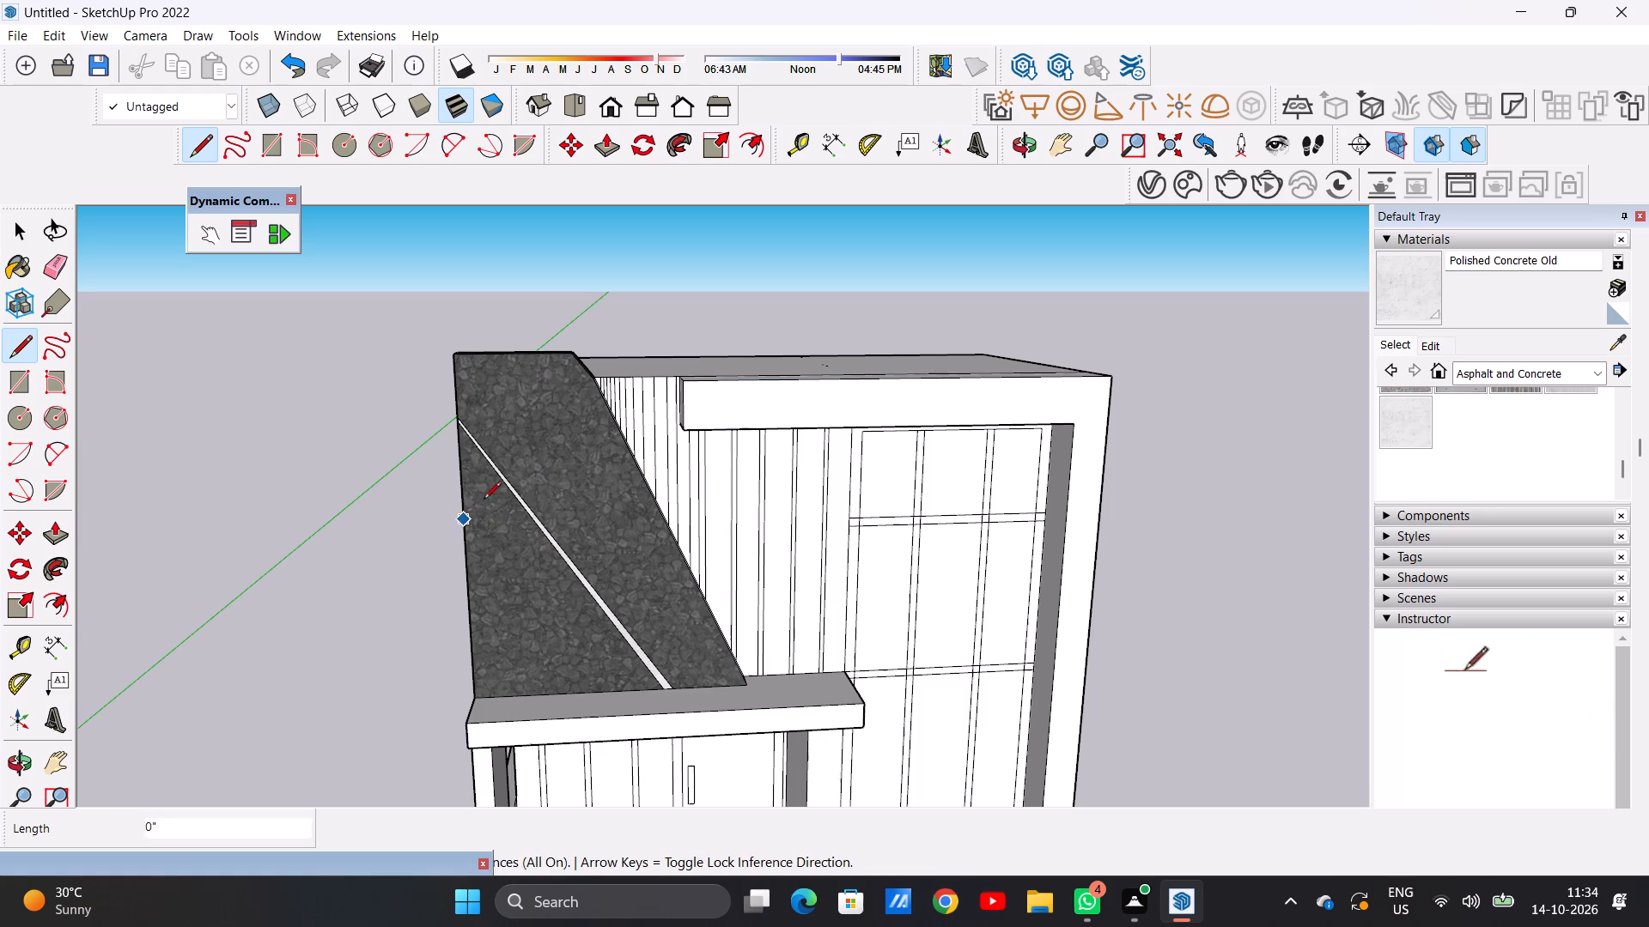
pyautogui.click(608, 415)
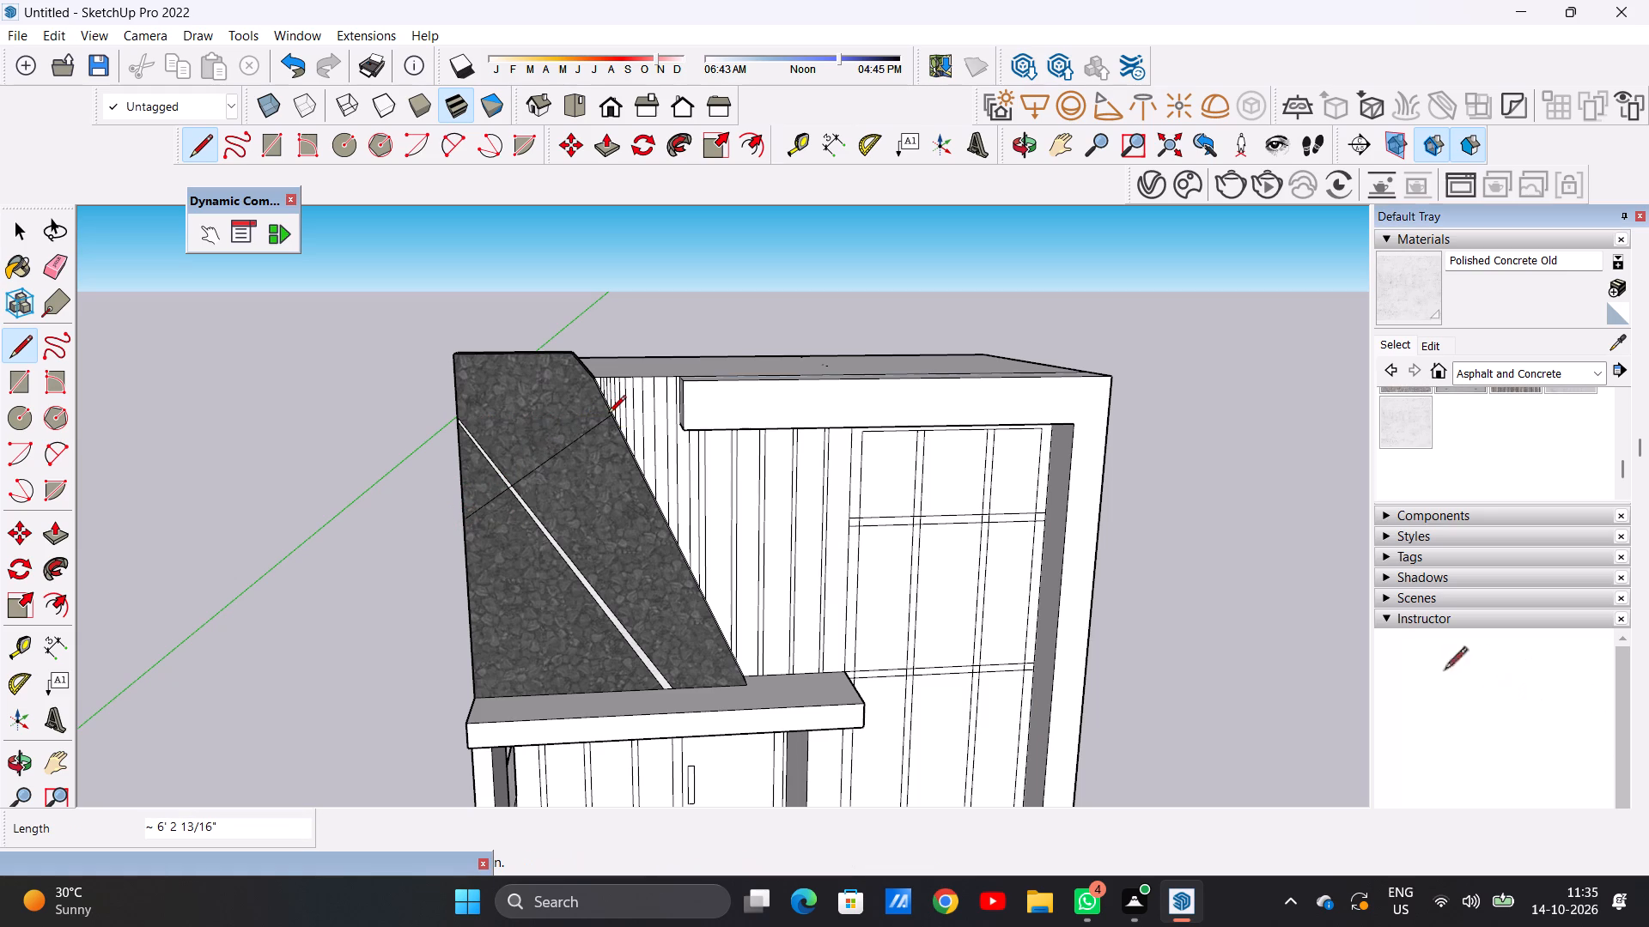
pyautogui.scroll(7, 601, 494)
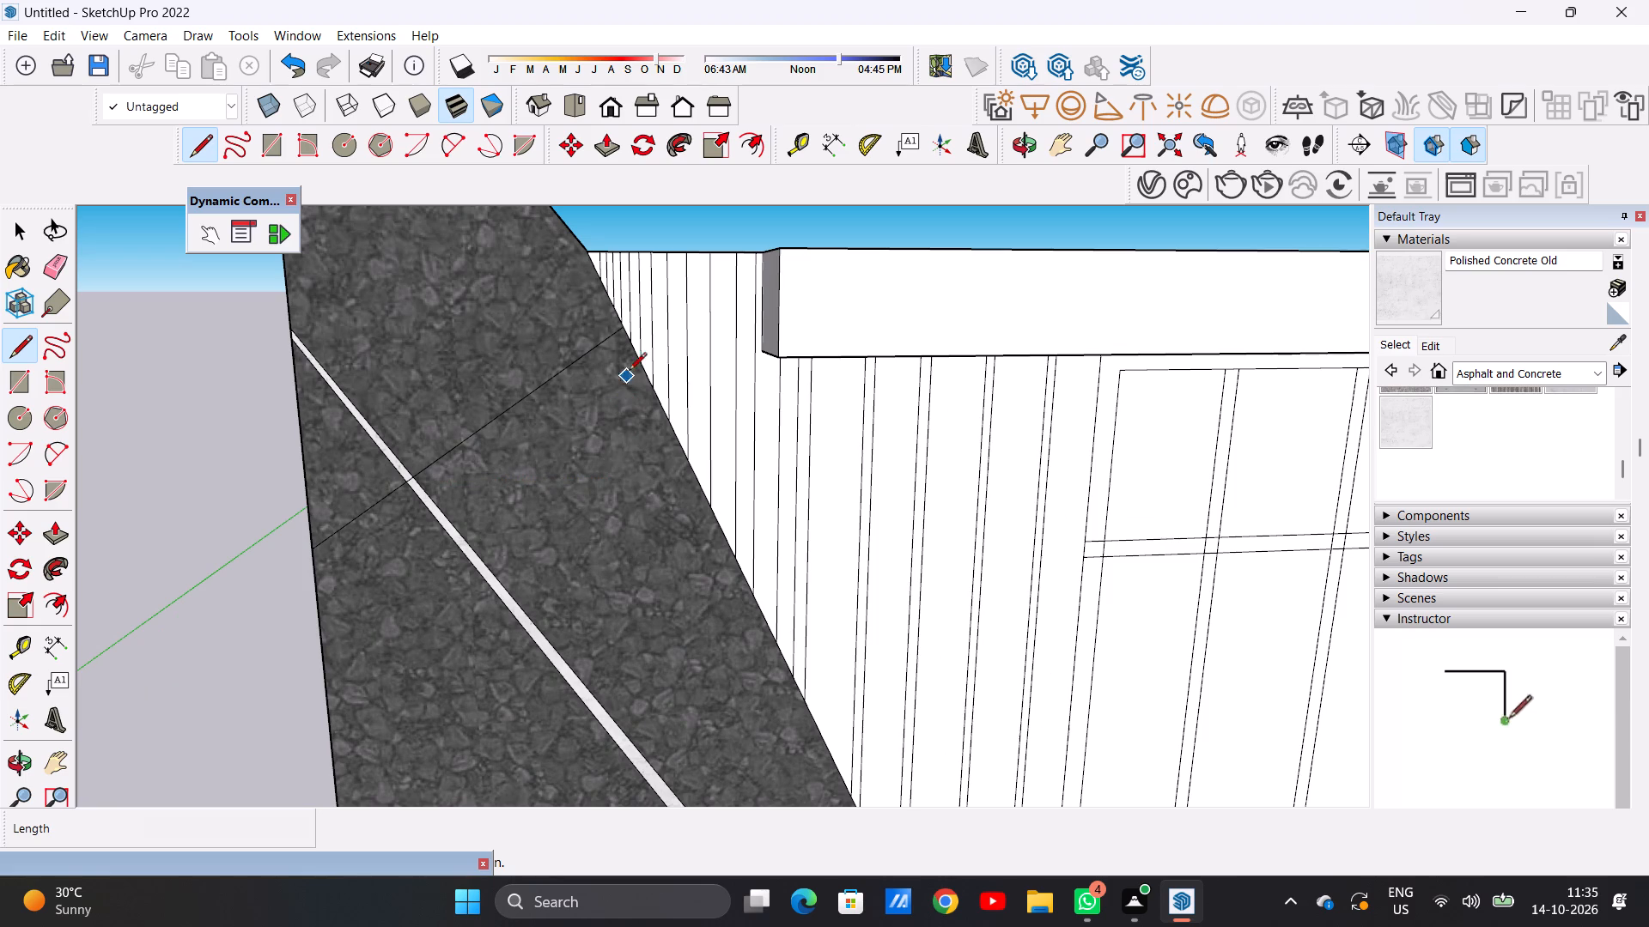
pyautogui.click(632, 348)
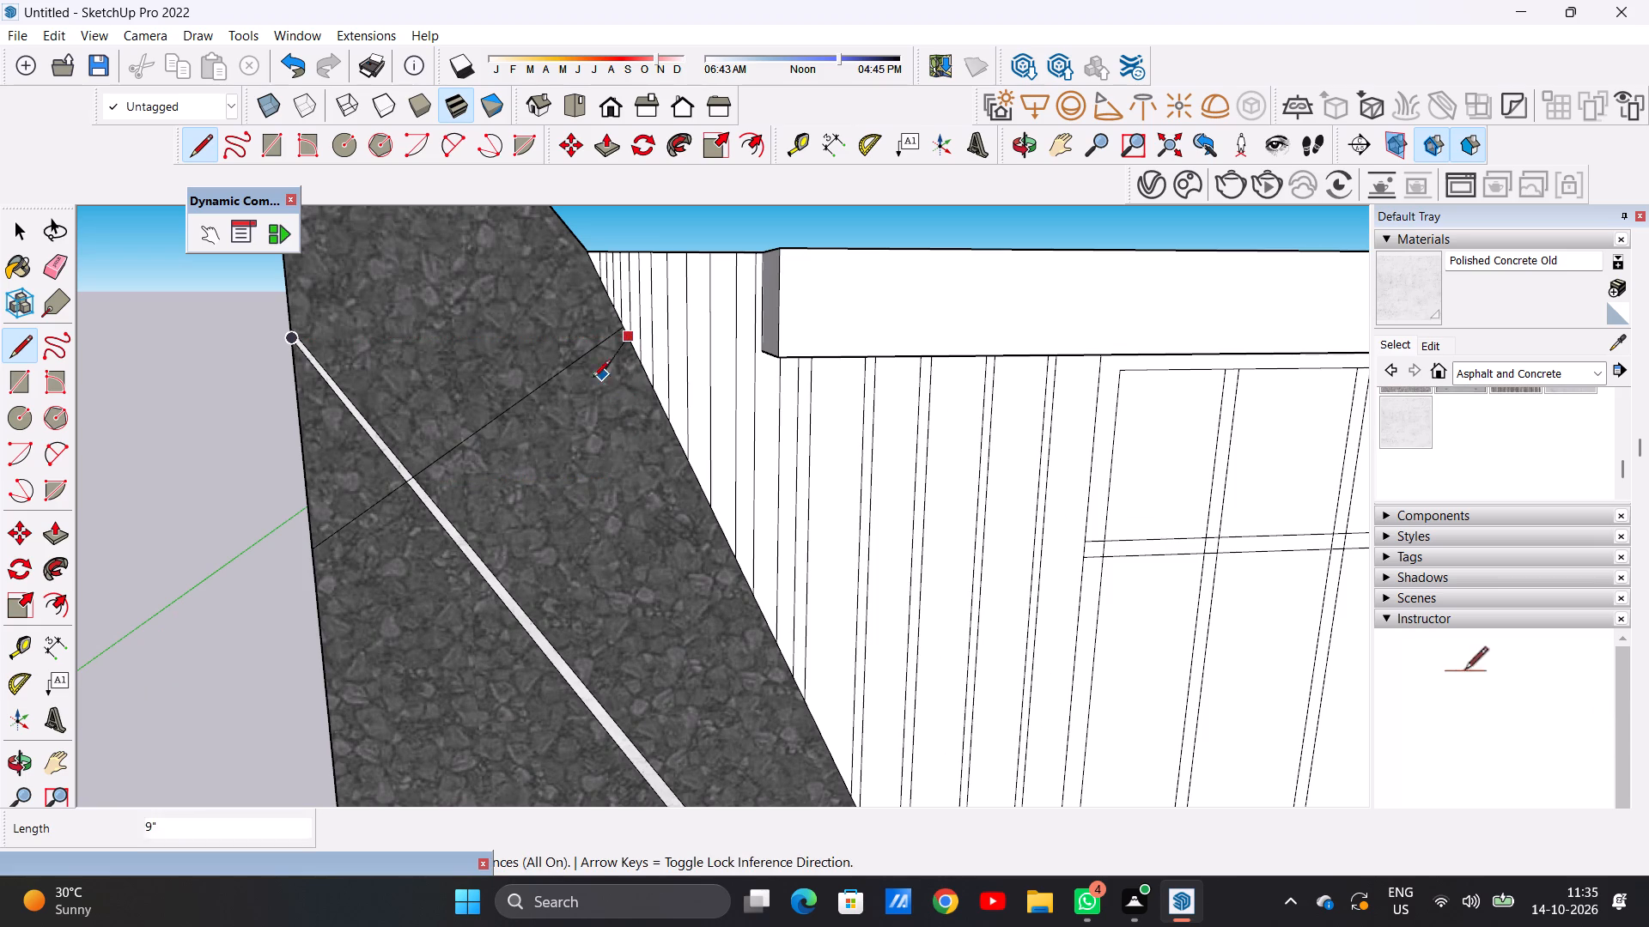
pyautogui.click(299, 558)
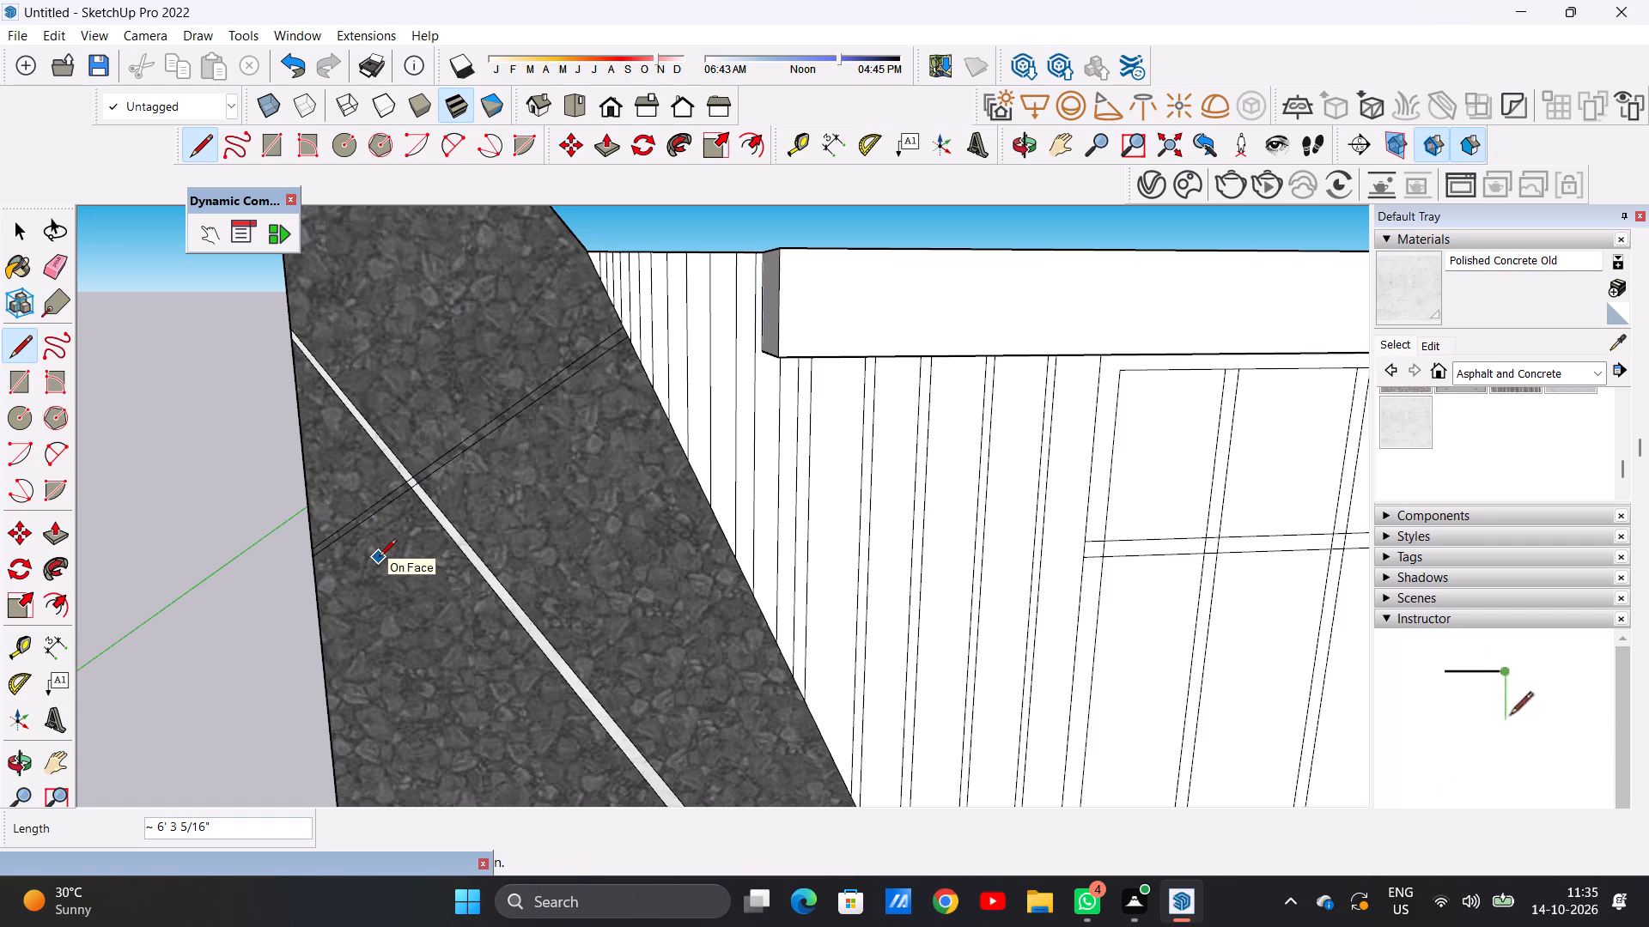
pyautogui.press('space')
# Paint both sections of the upper crossing strip with Polished Concrete Old.
pyautogui.click(1399, 431)
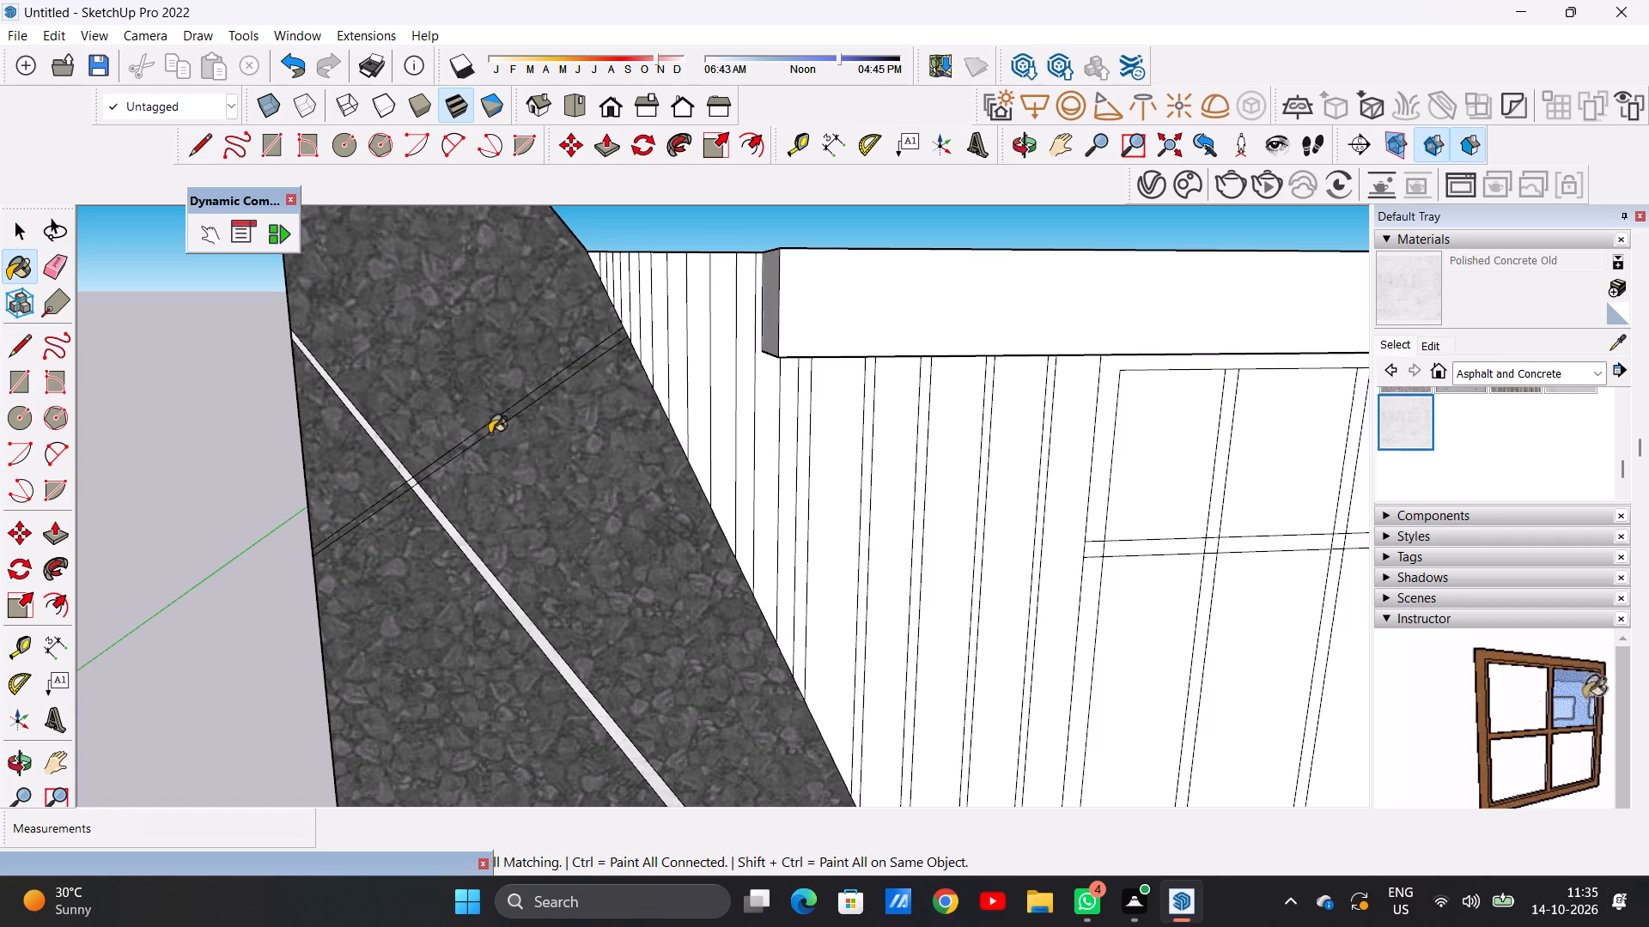
pyautogui.scroll(13, 490, 433)
pyautogui.click(475, 415)
pyautogui.scroll(-7, 593, 412)
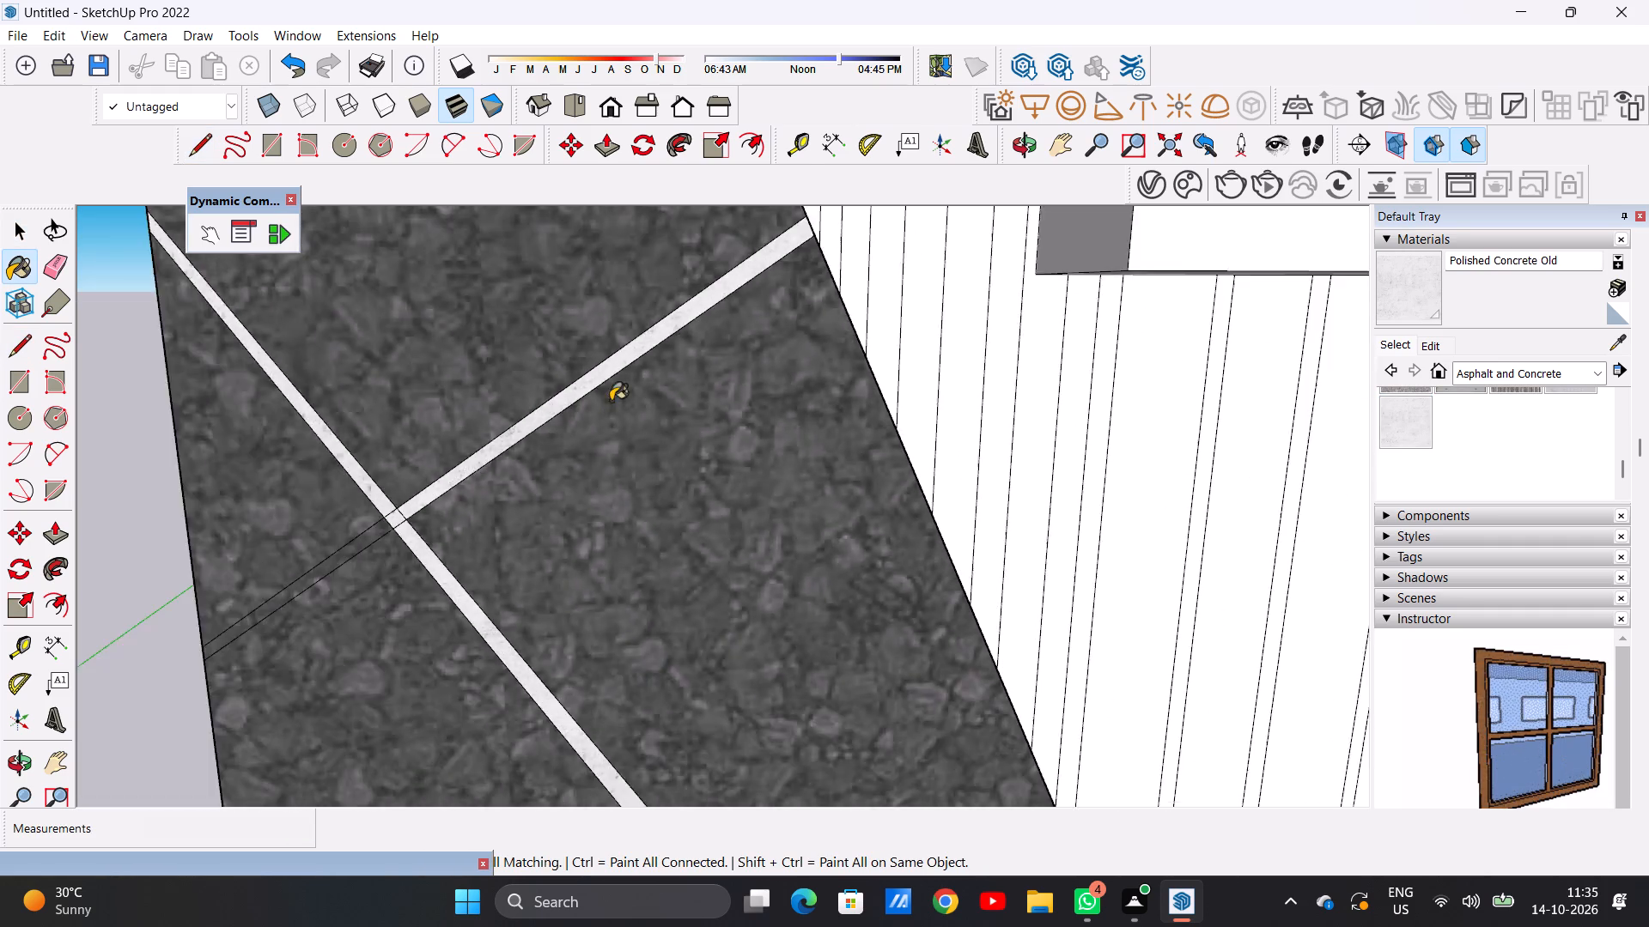
pyautogui.scroll(-6, 611, 401)
pyautogui.scroll(6, 477, 468)
pyautogui.scroll(-1, 477, 479)
pyautogui.scroll(6, 477, 479)
pyautogui.click(472, 477)
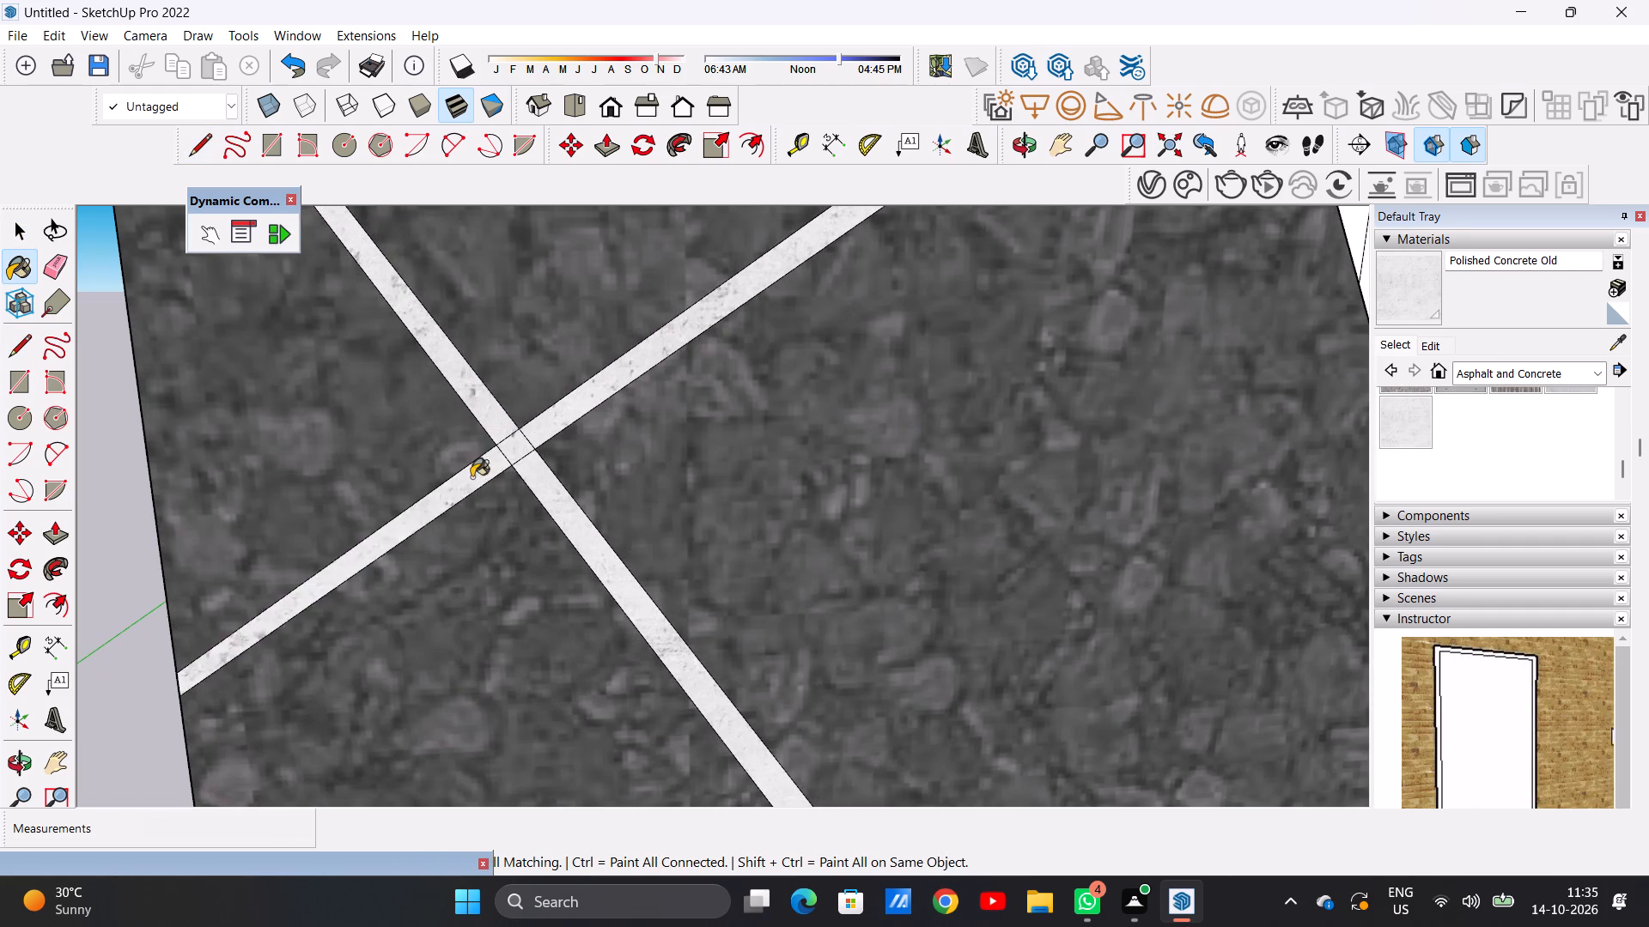
pyautogui.scroll(-20, 550, 482)
pyautogui.scroll(-7, 550, 482)
pyautogui.scroll(5, 511, 542)
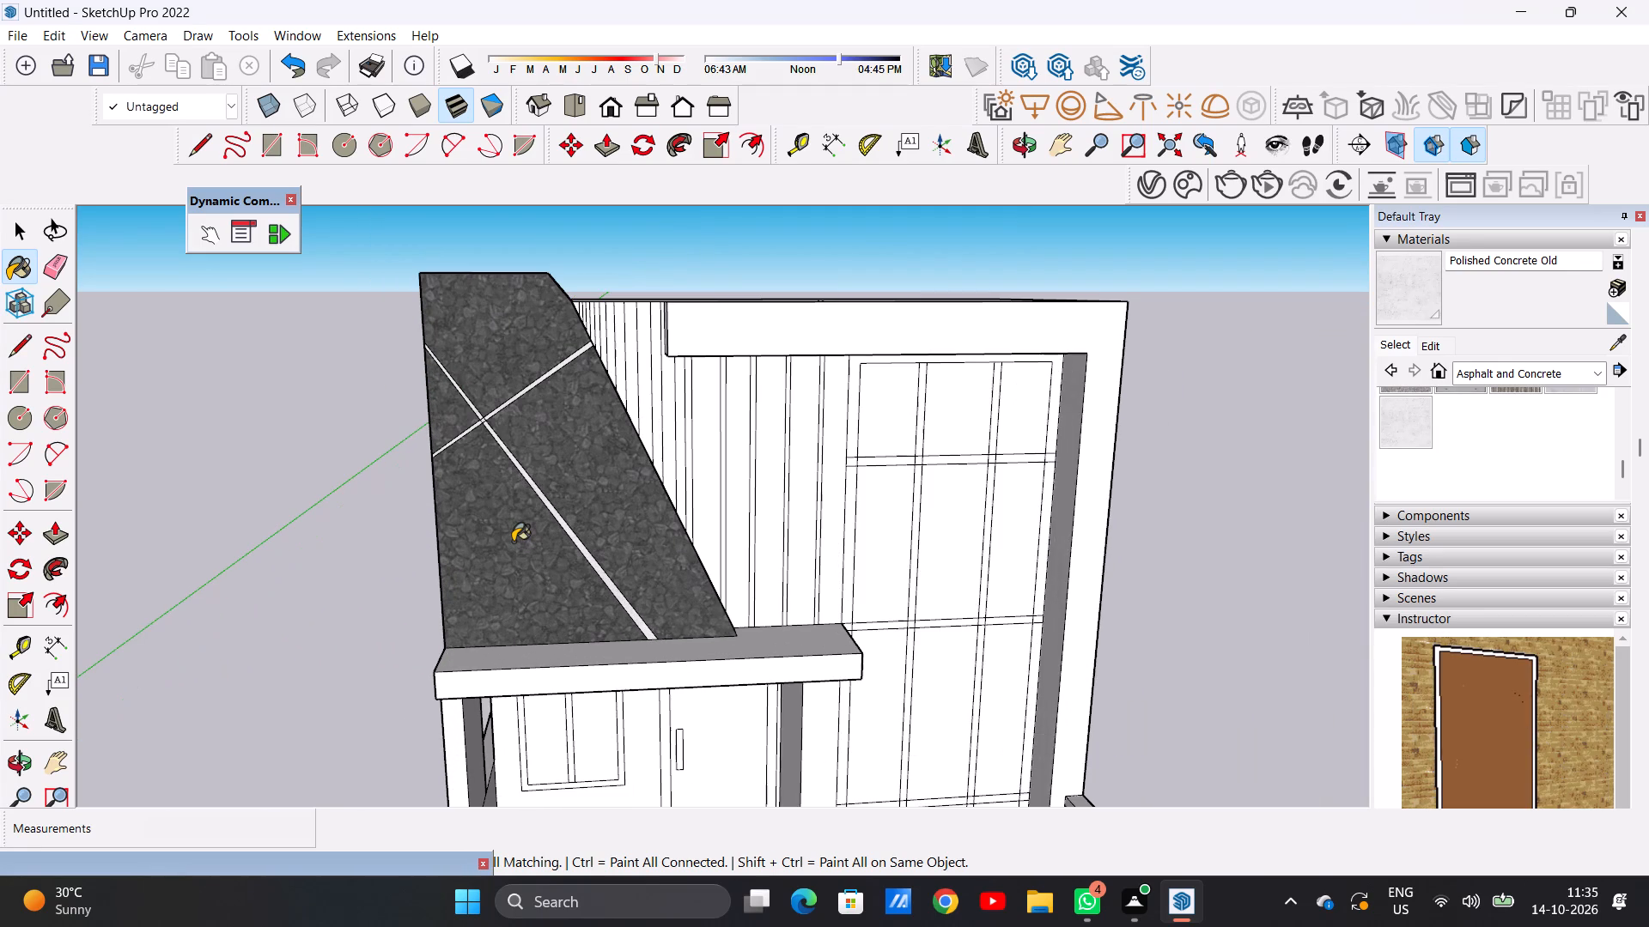
pyautogui.press('space')
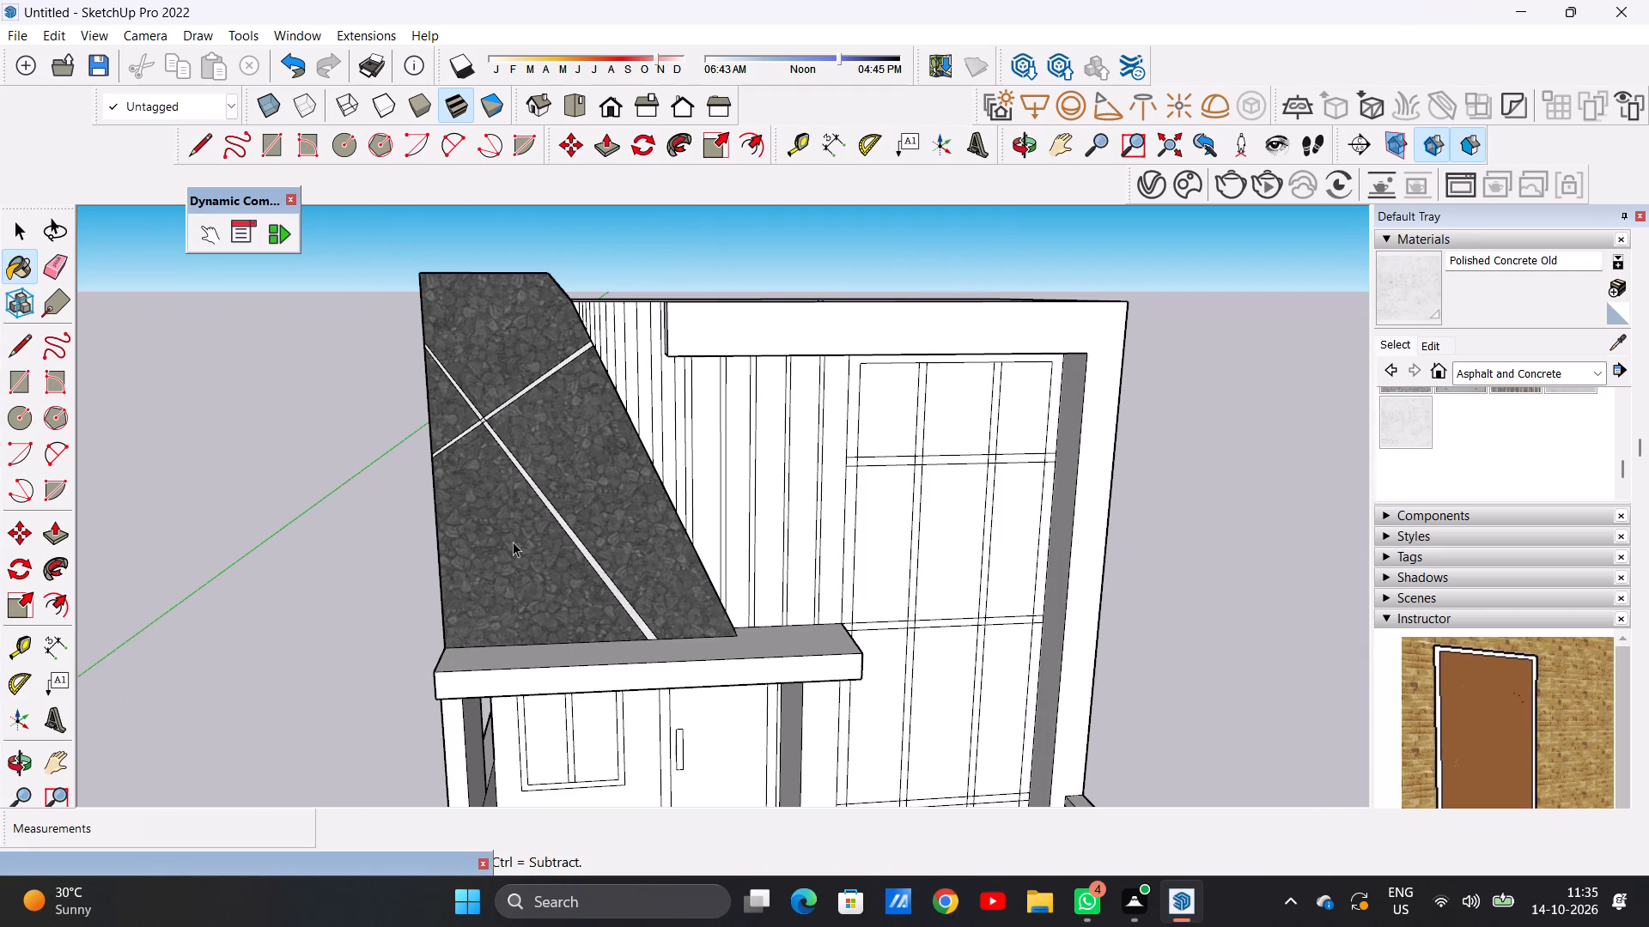
# Draw two closely spaced lines about 9' long from the panel's bottom outer corner to its sloping edge, crossing the long strip.
pyautogui.write('l')
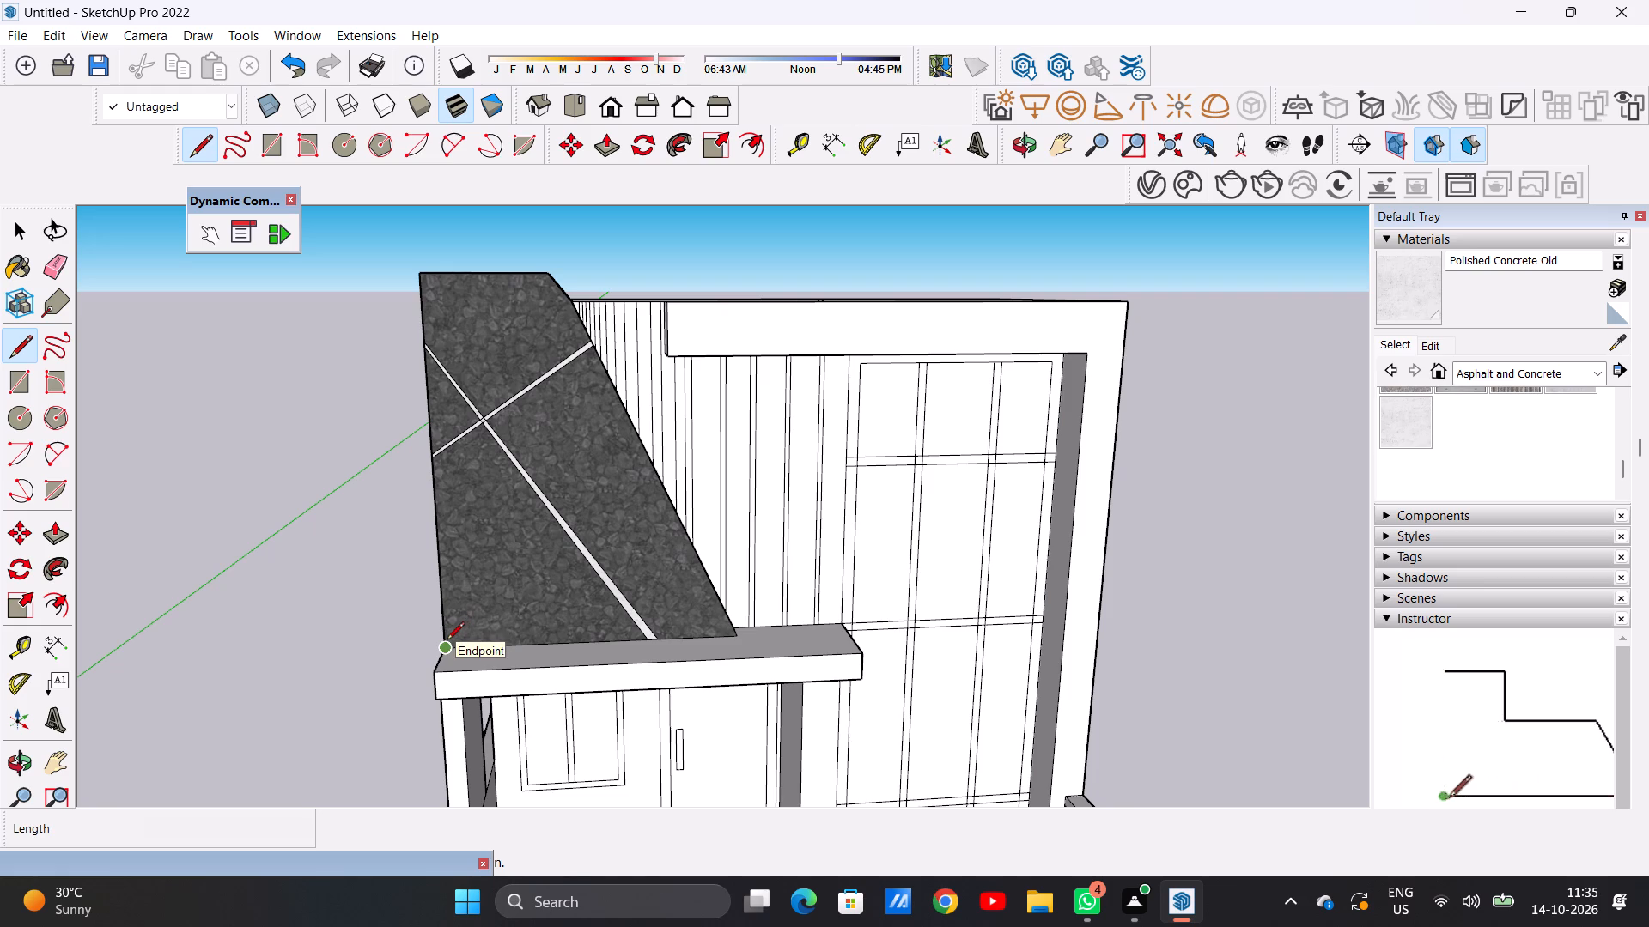
pyautogui.click(447, 641)
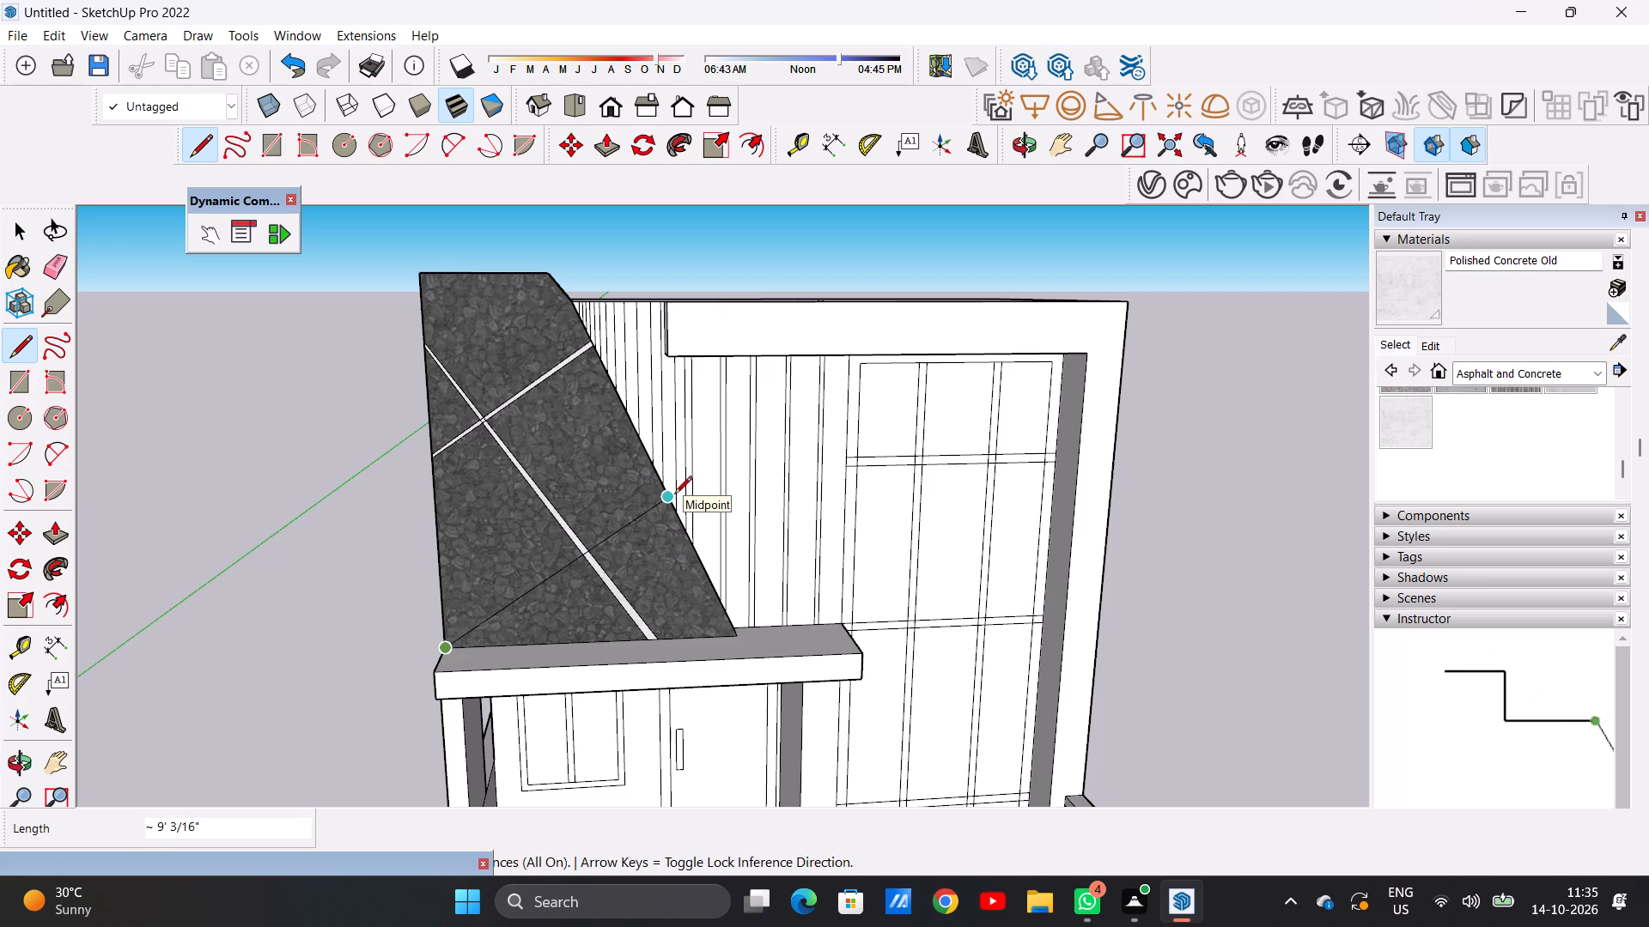
pyautogui.click(674, 495)
pyautogui.scroll(6, 678, 513)
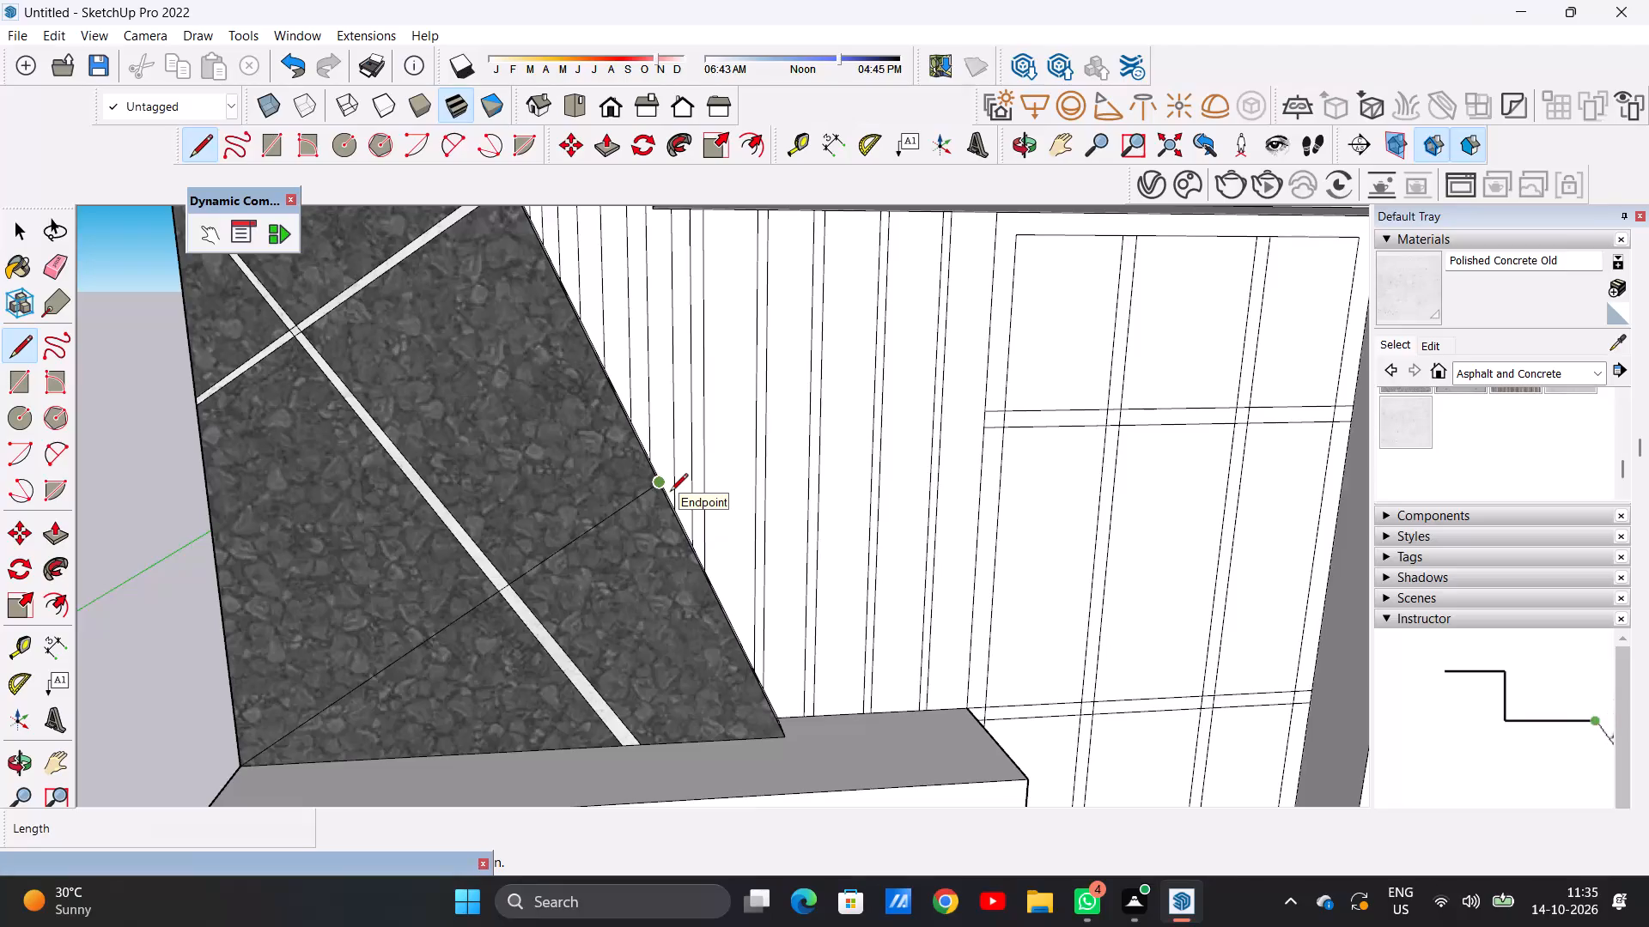
pyautogui.click(666, 498)
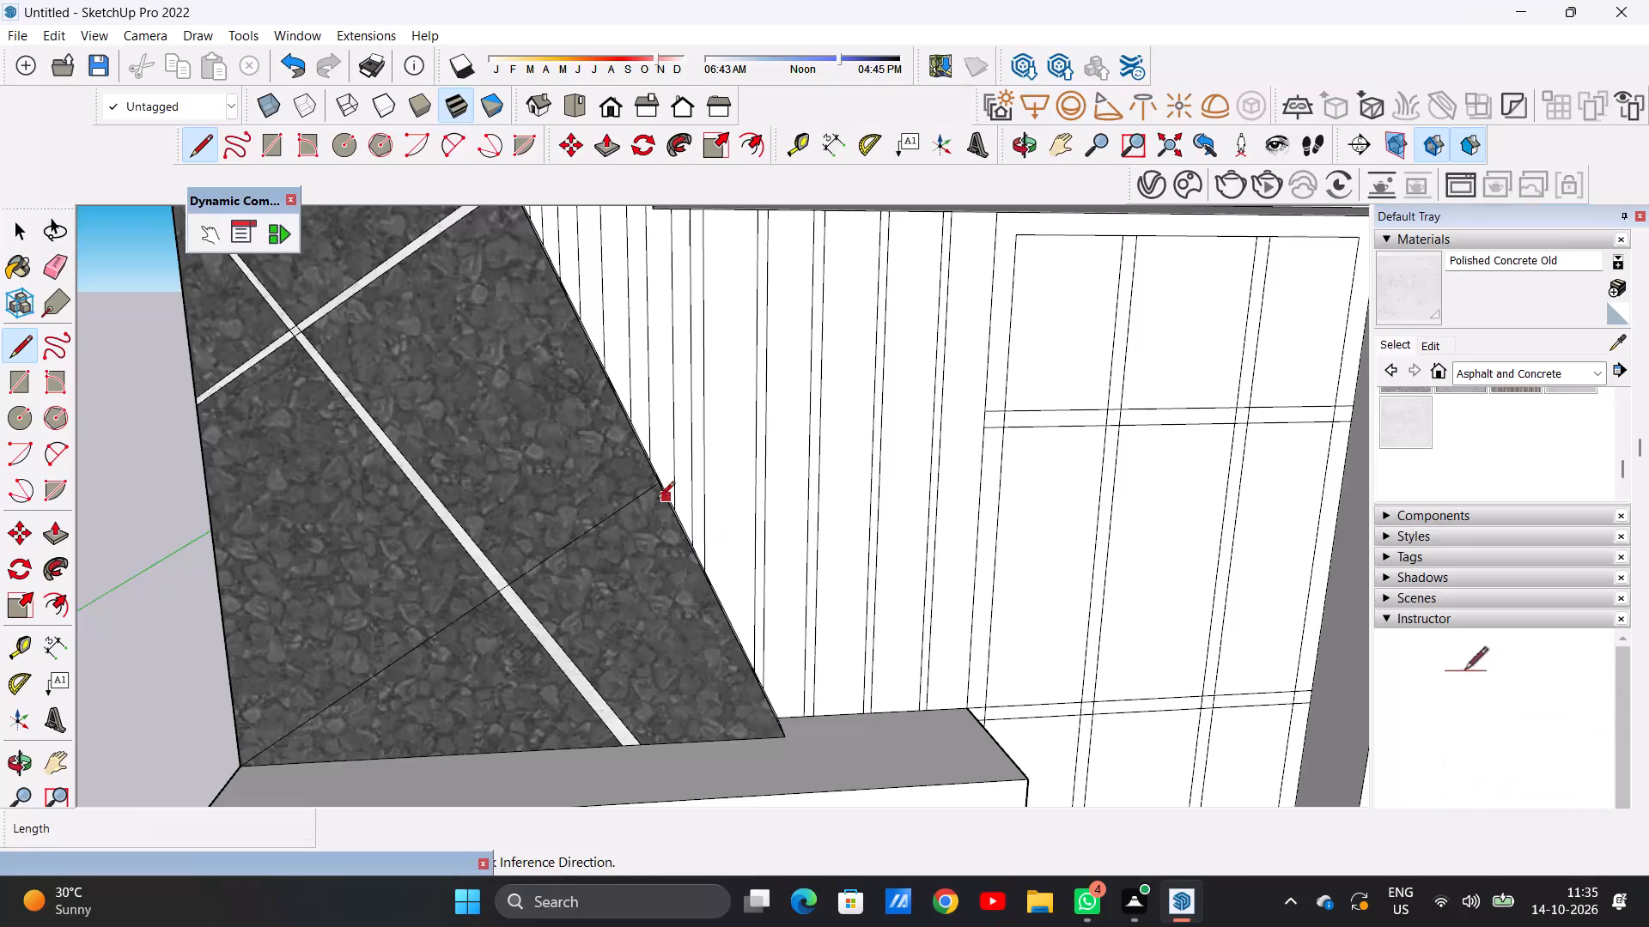
pyautogui.scroll(-4, 608, 543)
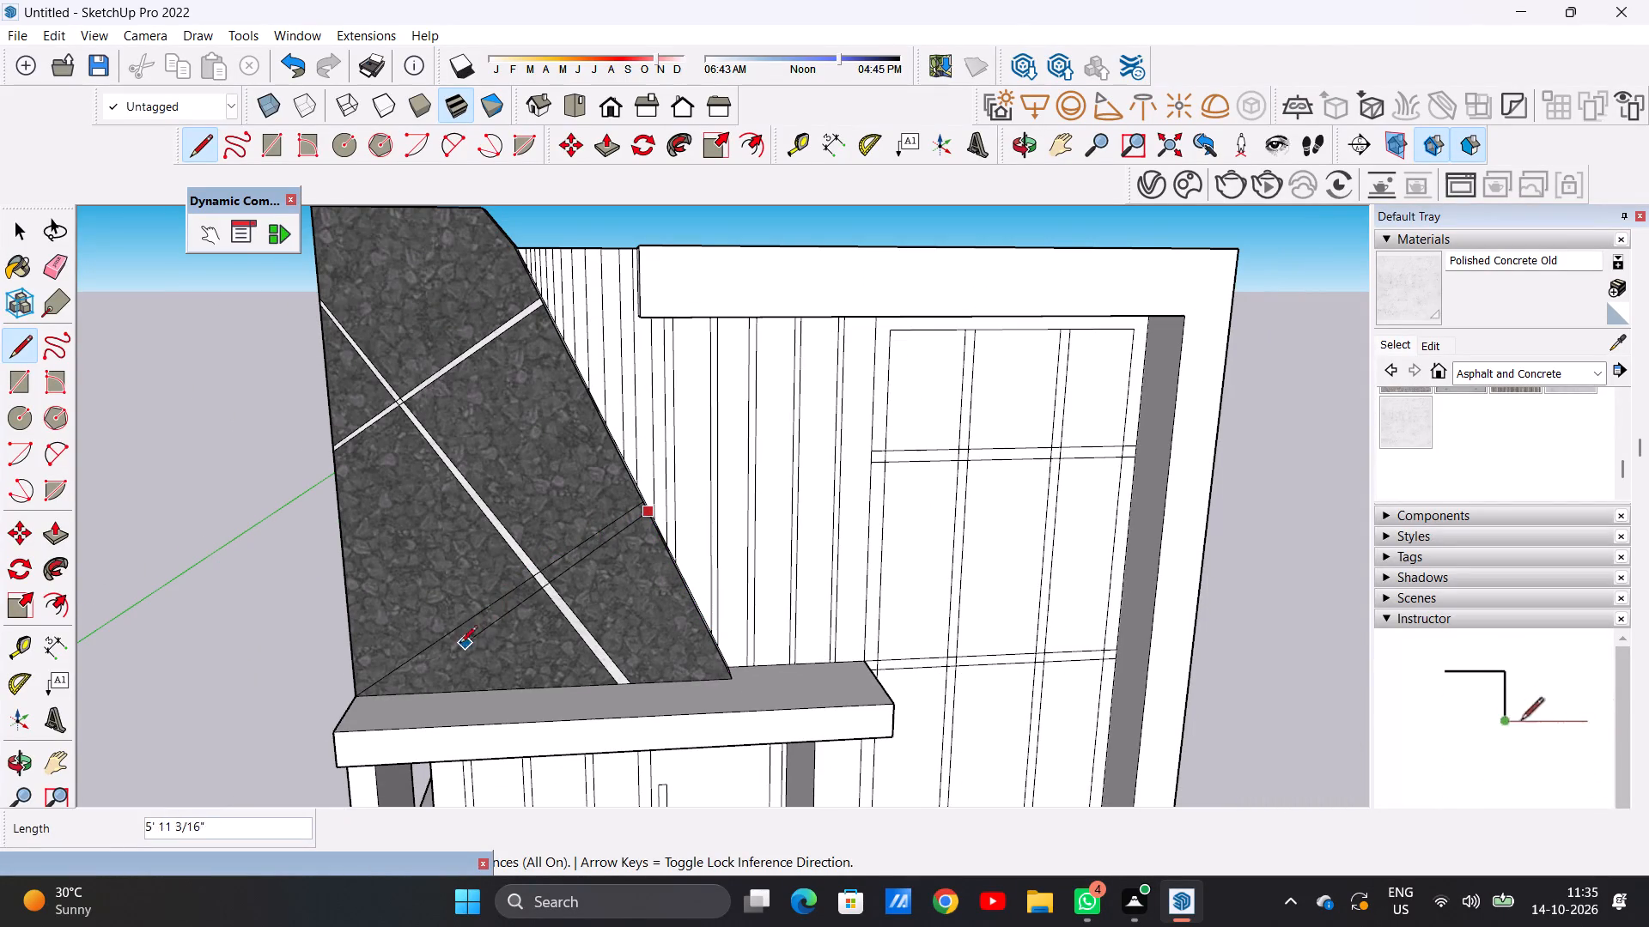
pyautogui.click(360, 696)
pyautogui.press('space')
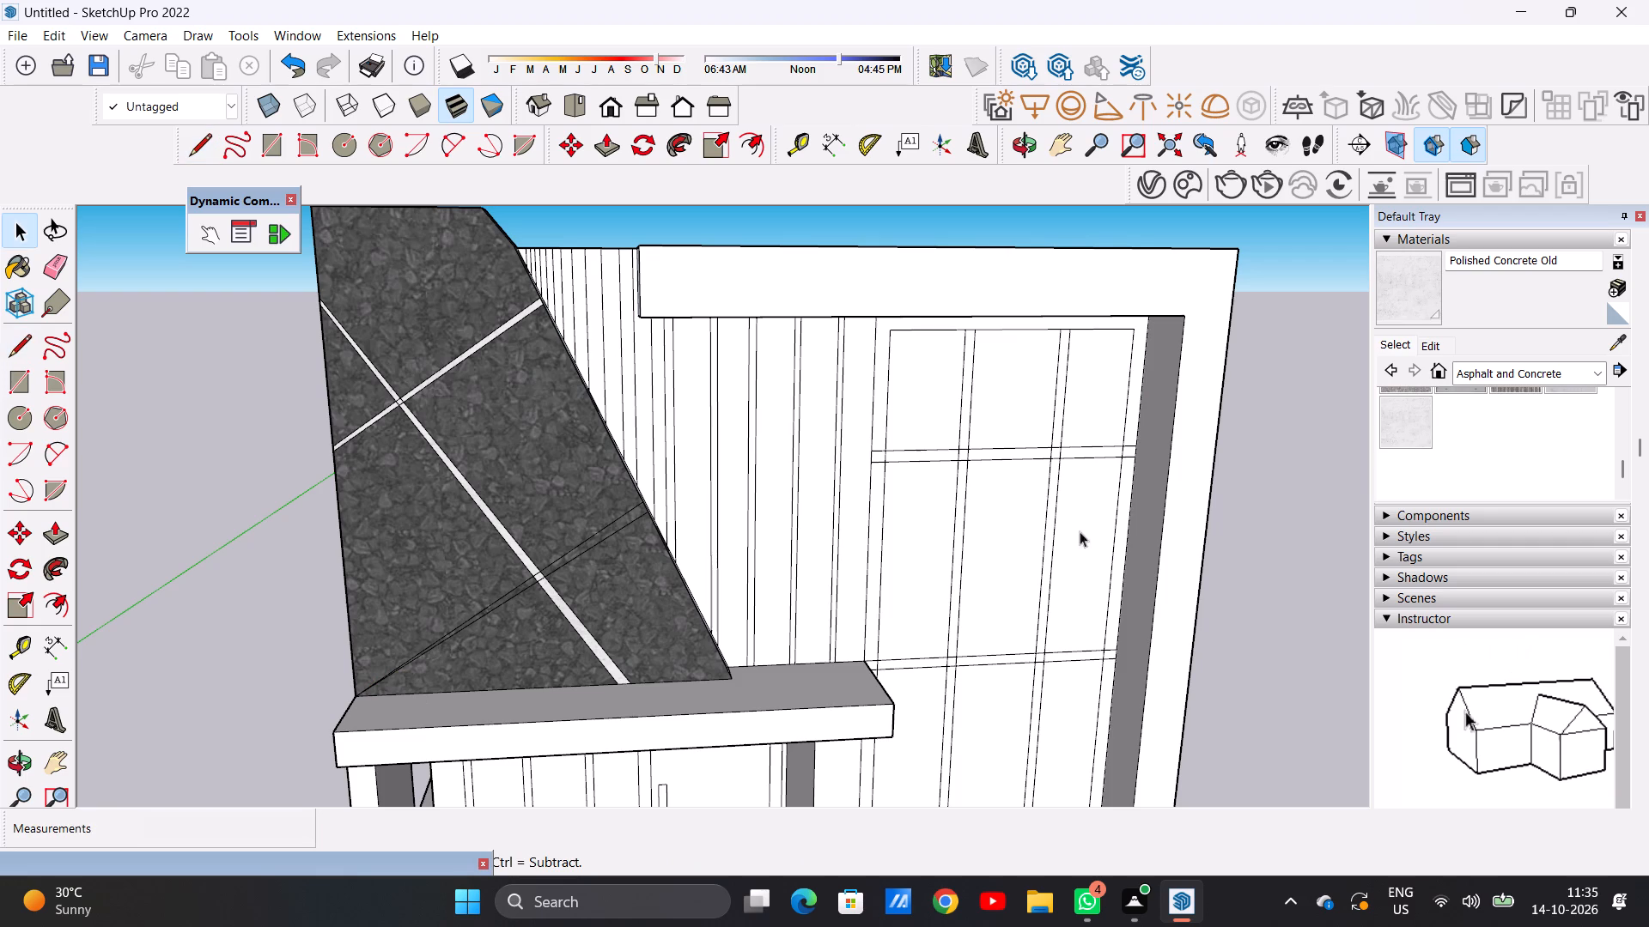
# Paint both sections of the lower crossing strip with Polished Concrete Old.
pyautogui.click(1414, 421)
pyautogui.scroll(7, 557, 571)
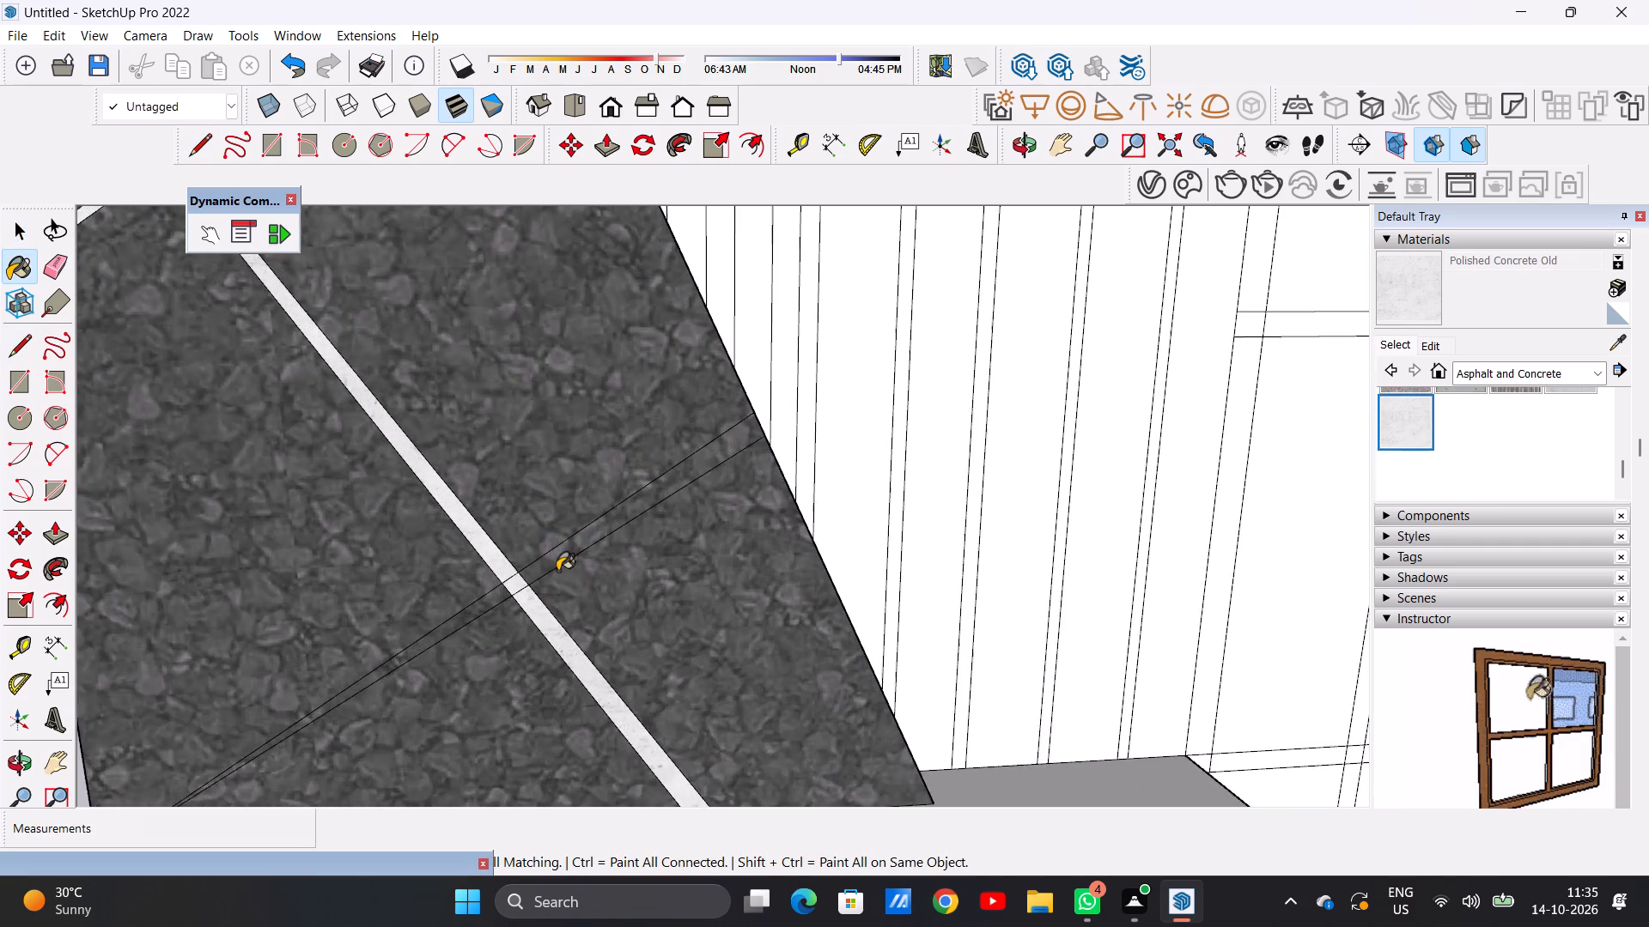
pyautogui.scroll(1, 557, 571)
pyautogui.scroll(-1, 572, 571)
pyautogui.scroll(5, 572, 571)
pyautogui.click(559, 544)
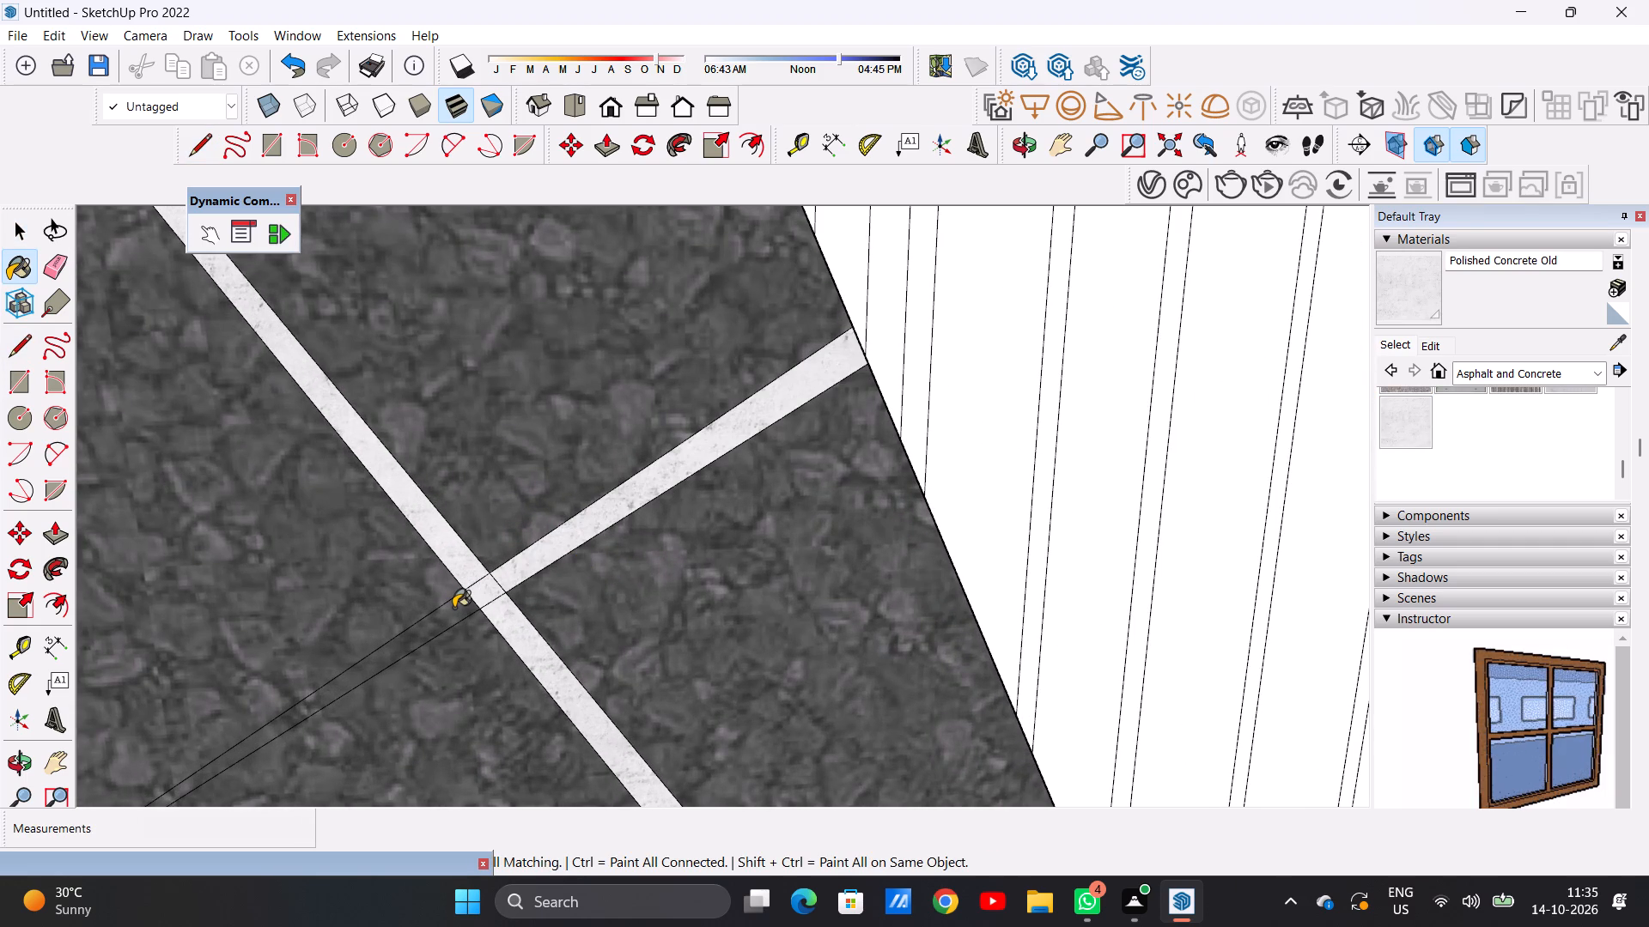
pyautogui.click(453, 608)
pyautogui.scroll(-20, 727, 553)
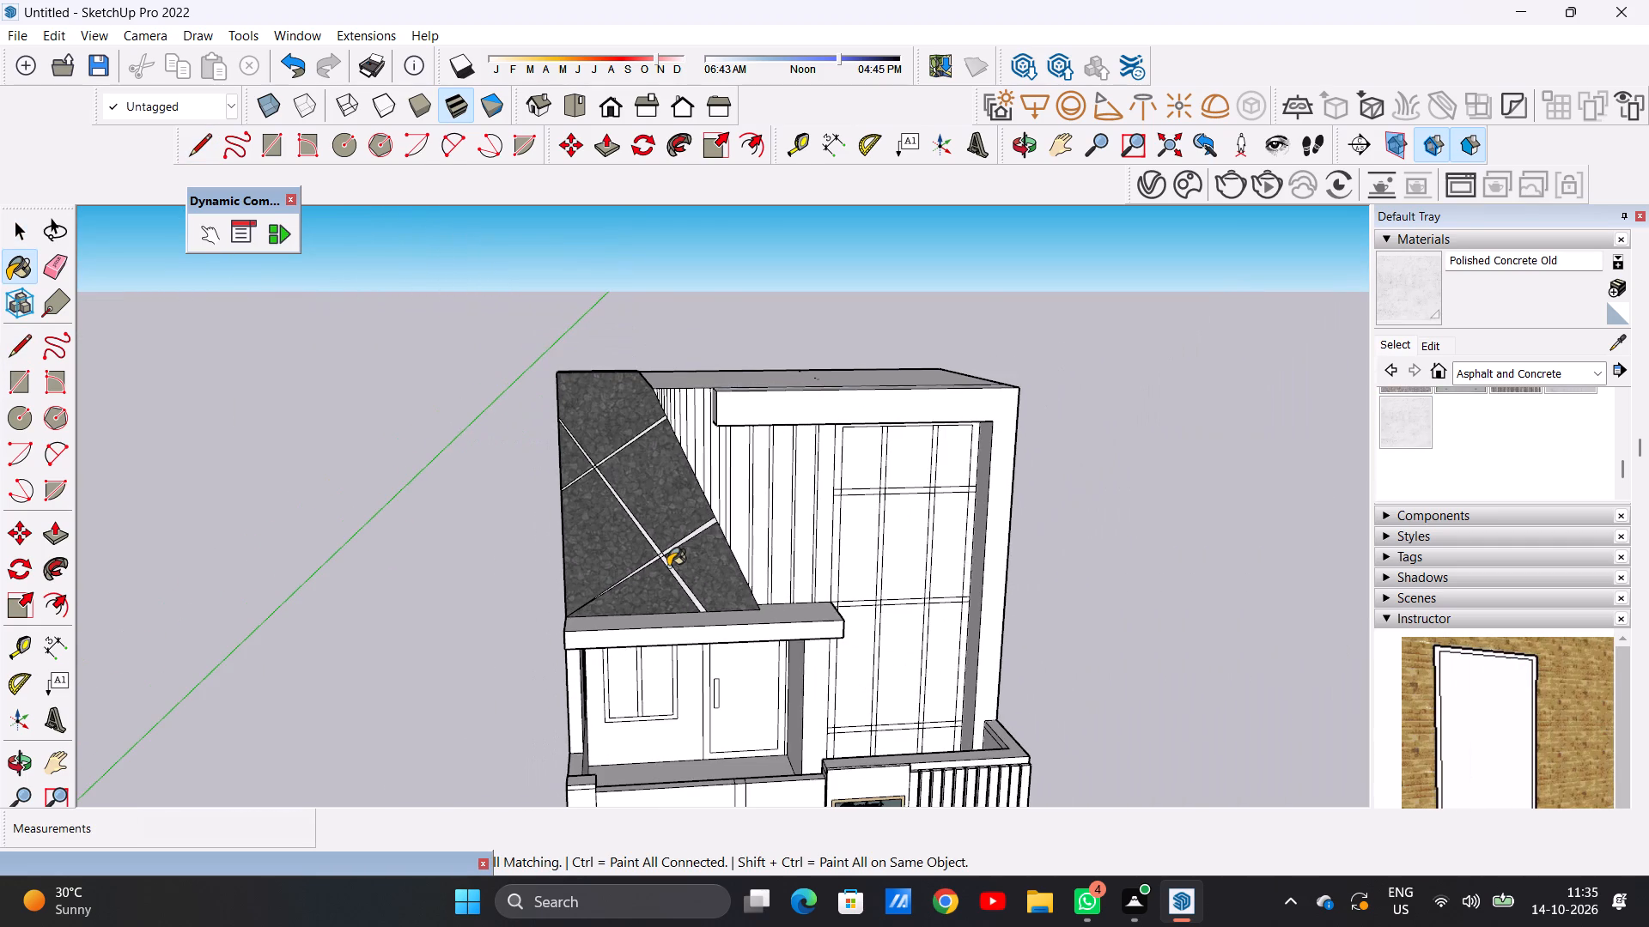
pyautogui.press('space')
# Examine the slanted panel's light diagonal strips up close and against the entire house front from several angles.
pyautogui.scroll(-6, 662, 529)
pyautogui.scroll(15, 673, 524)
pyautogui.moveTo(701, 523); pyautogui.dragTo(470, 500, button='middle')
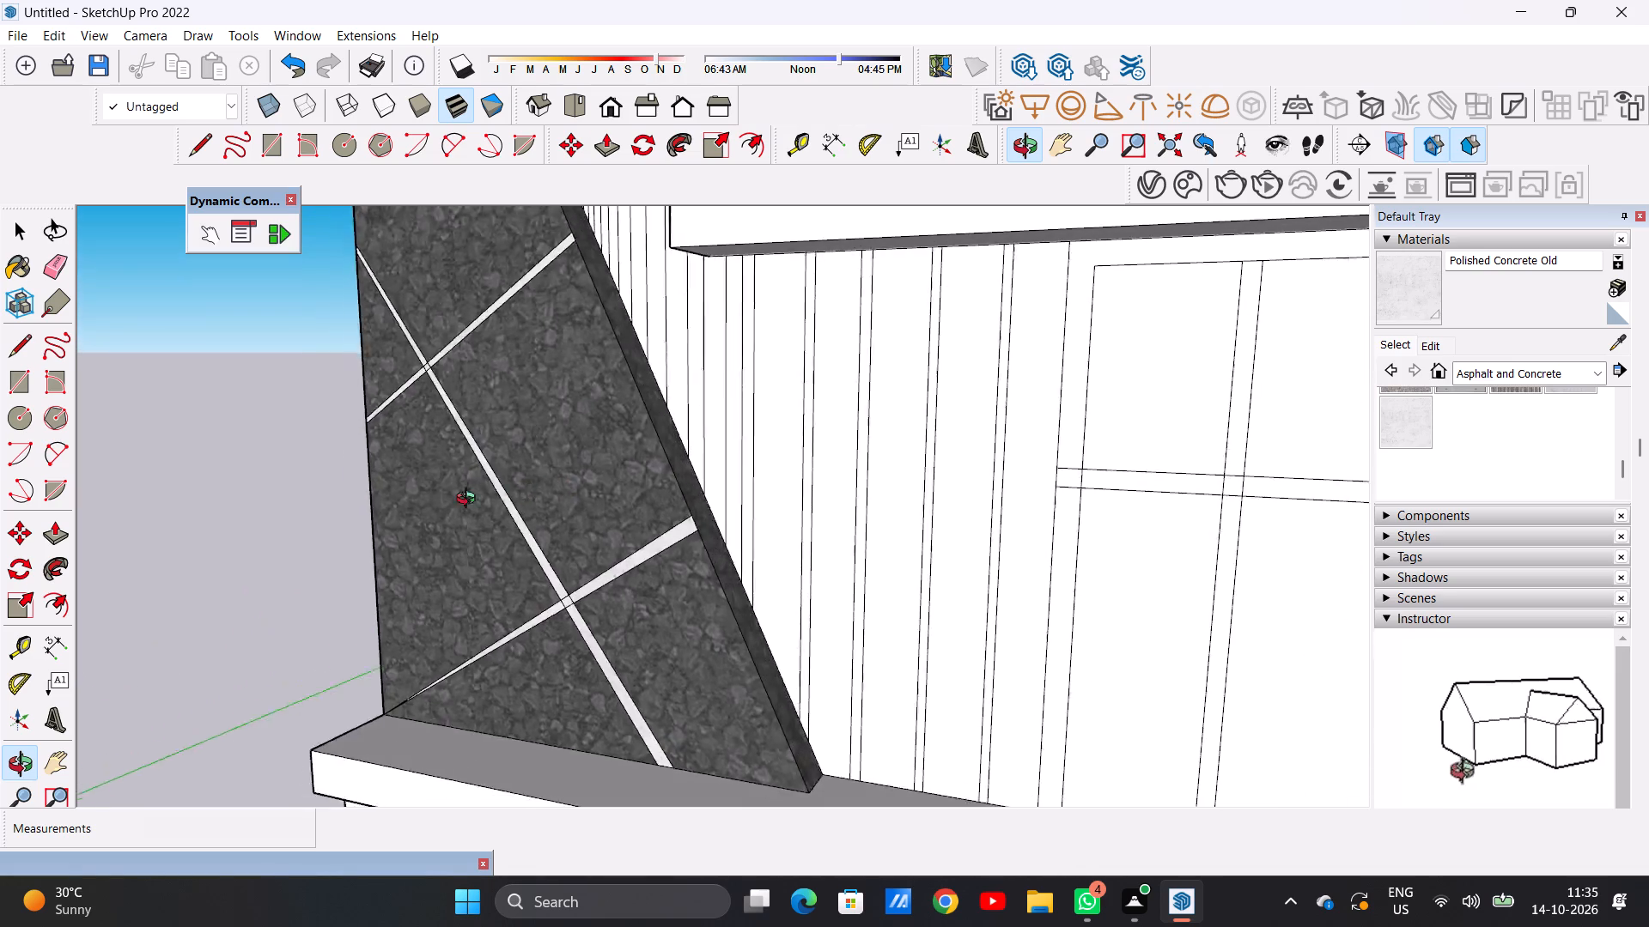
pyautogui.moveTo(470, 500); pyautogui.dragTo(640, 516, button='middle')
pyautogui.scroll(-18, 644, 531)
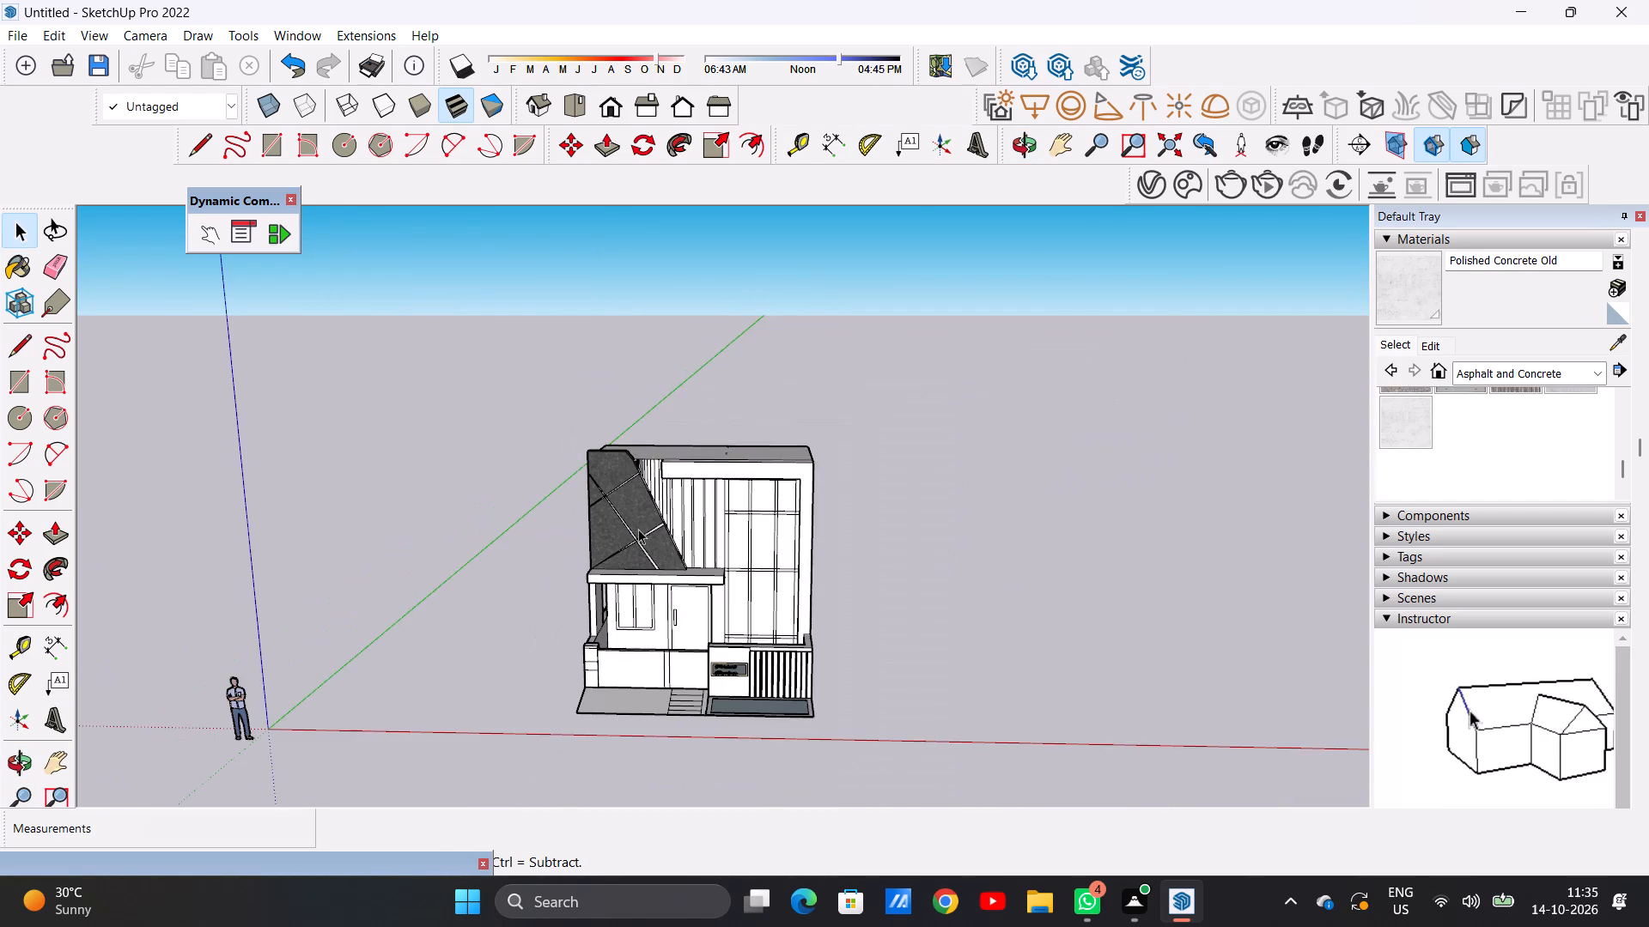
pyautogui.moveTo(638, 530); pyautogui.dragTo(598, 489, button='middle')
pyautogui.scroll(14, 653, 505)
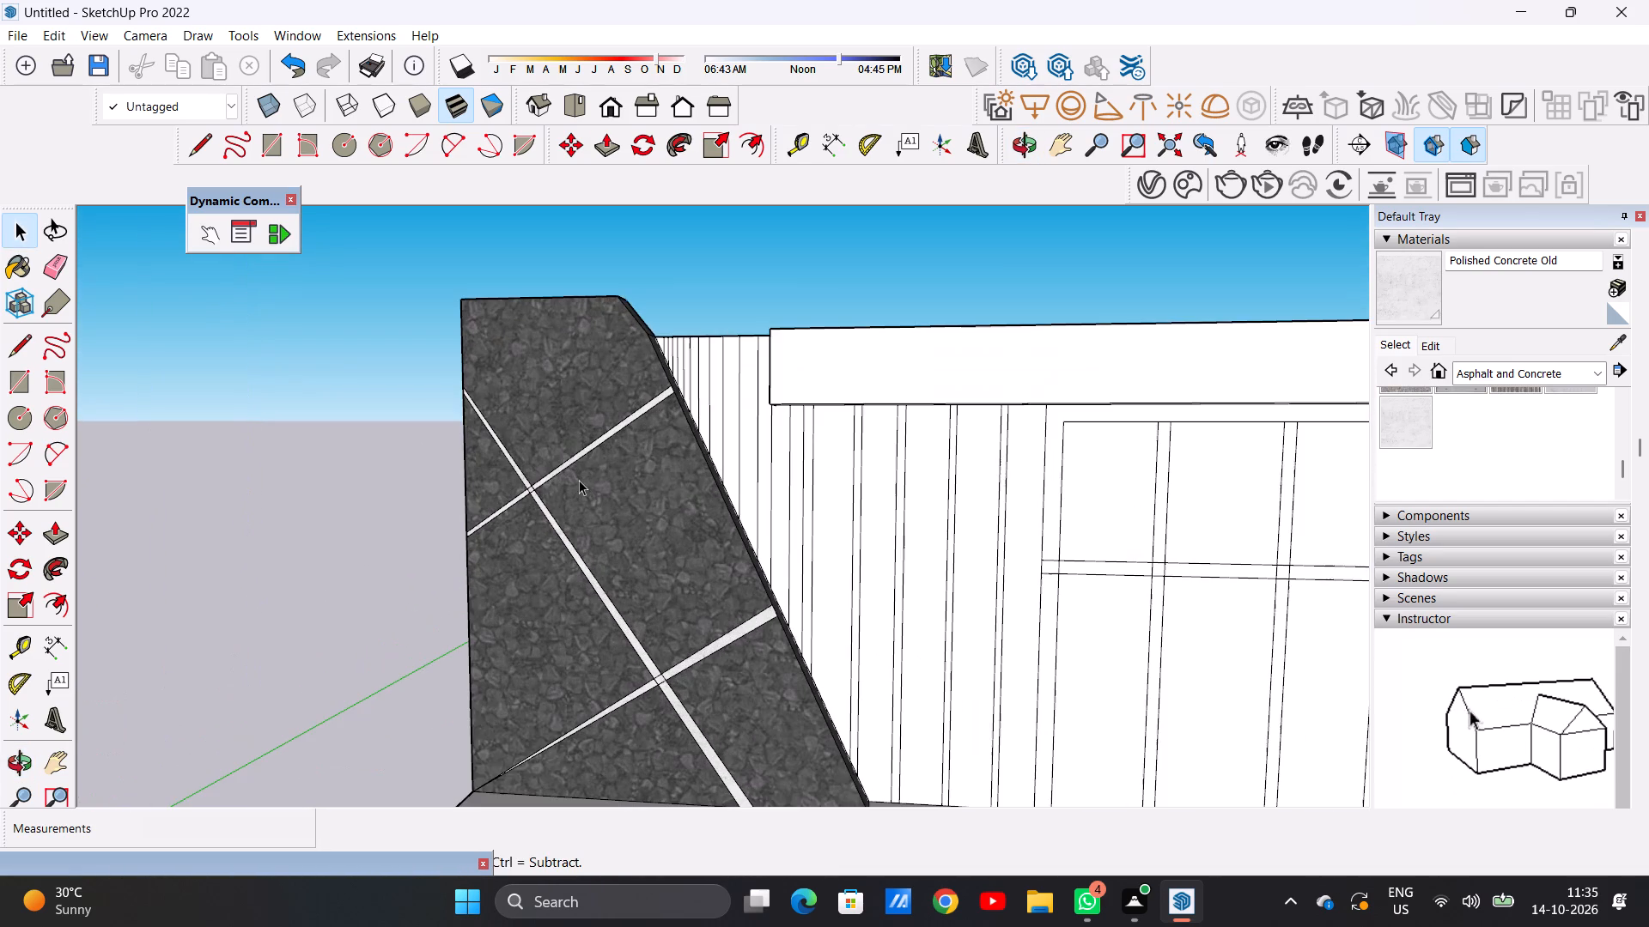
pyautogui.moveTo(551, 483); pyautogui.dragTo(891, 554, button='middle')
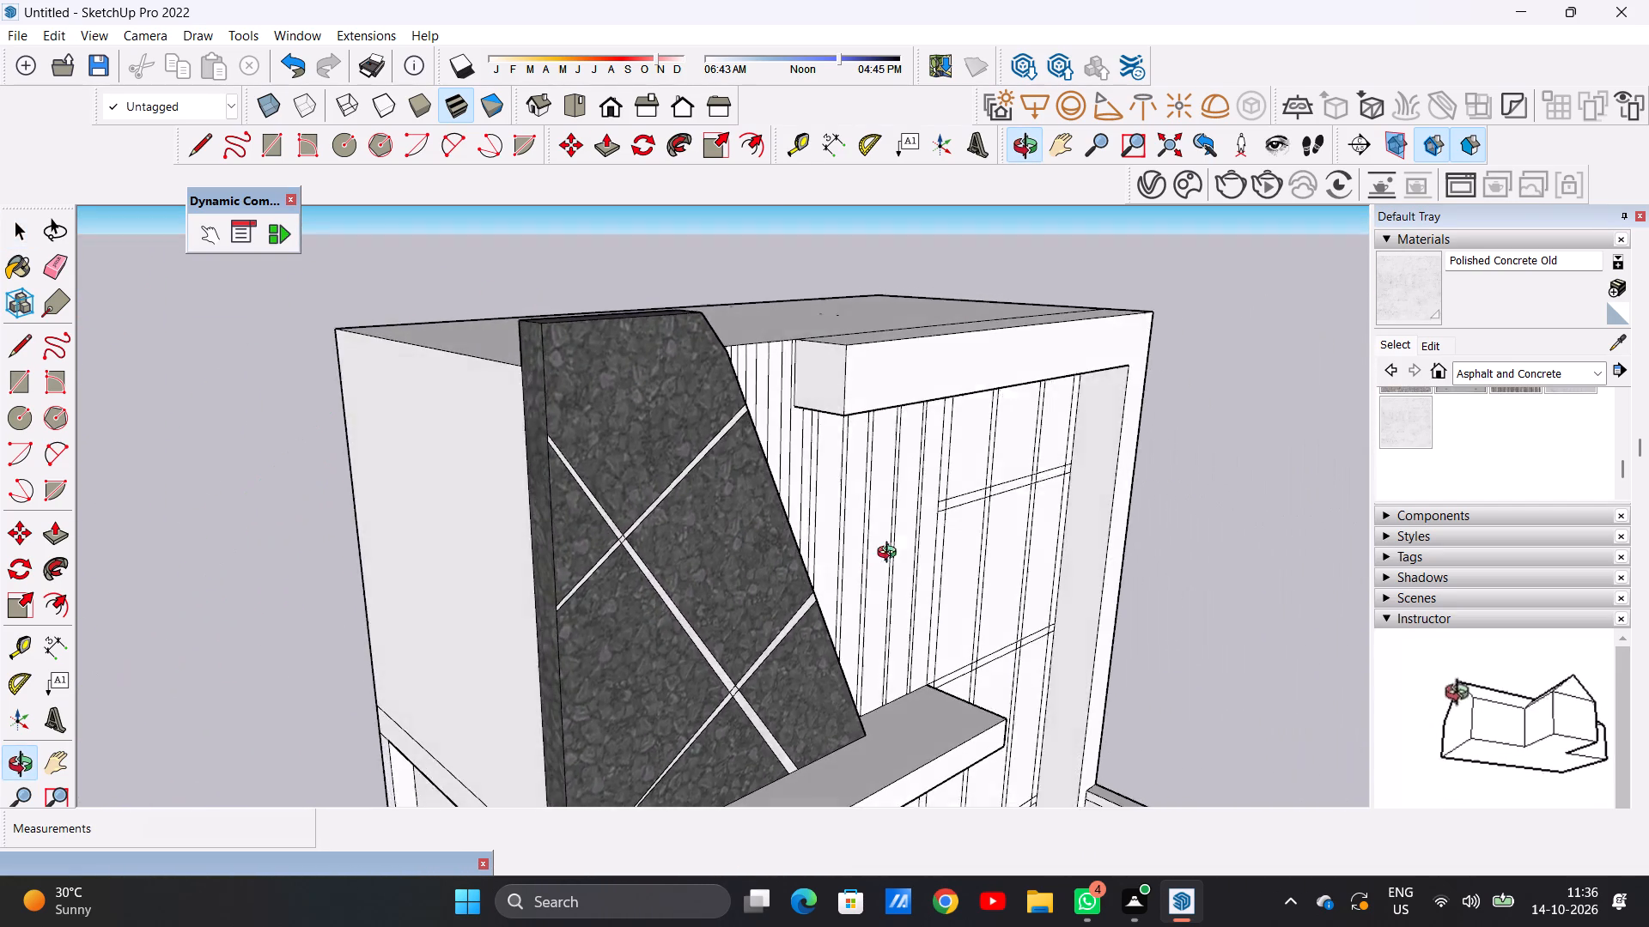
# Examine the slanted panel's light strips and the full house front from several angles and distances.
pyautogui.moveTo(891, 554); pyautogui.dragTo(492, 509, button='middle')
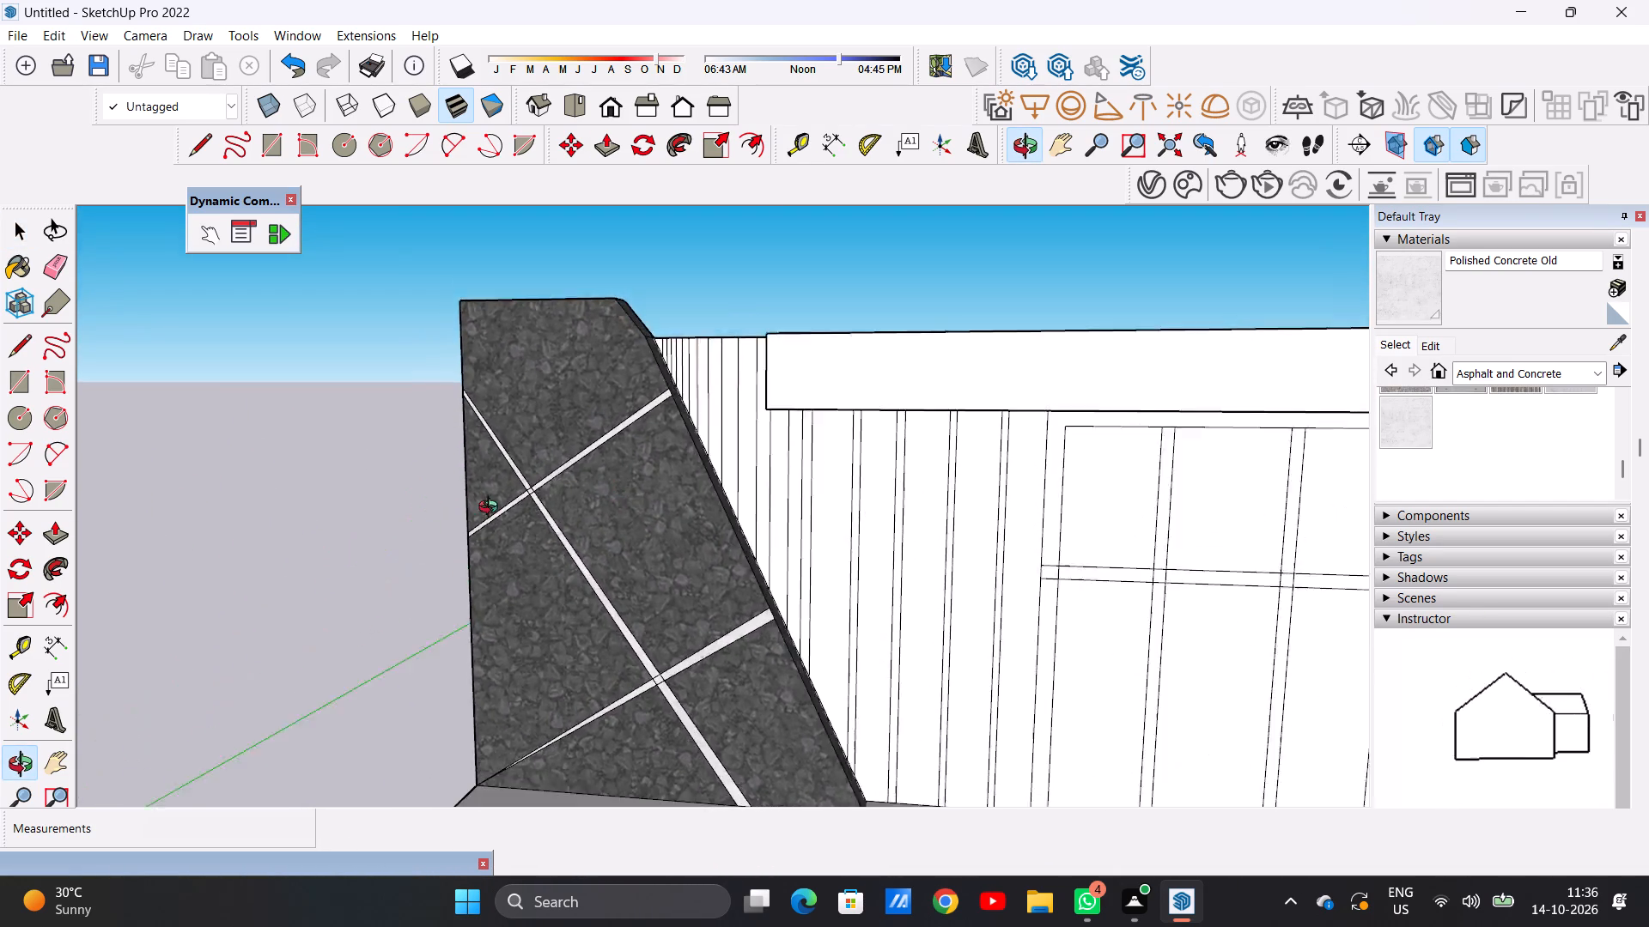
pyautogui.moveTo(492, 509); pyautogui.dragTo(675, 486, button='middle')
pyautogui.scroll(-13, 675, 497)
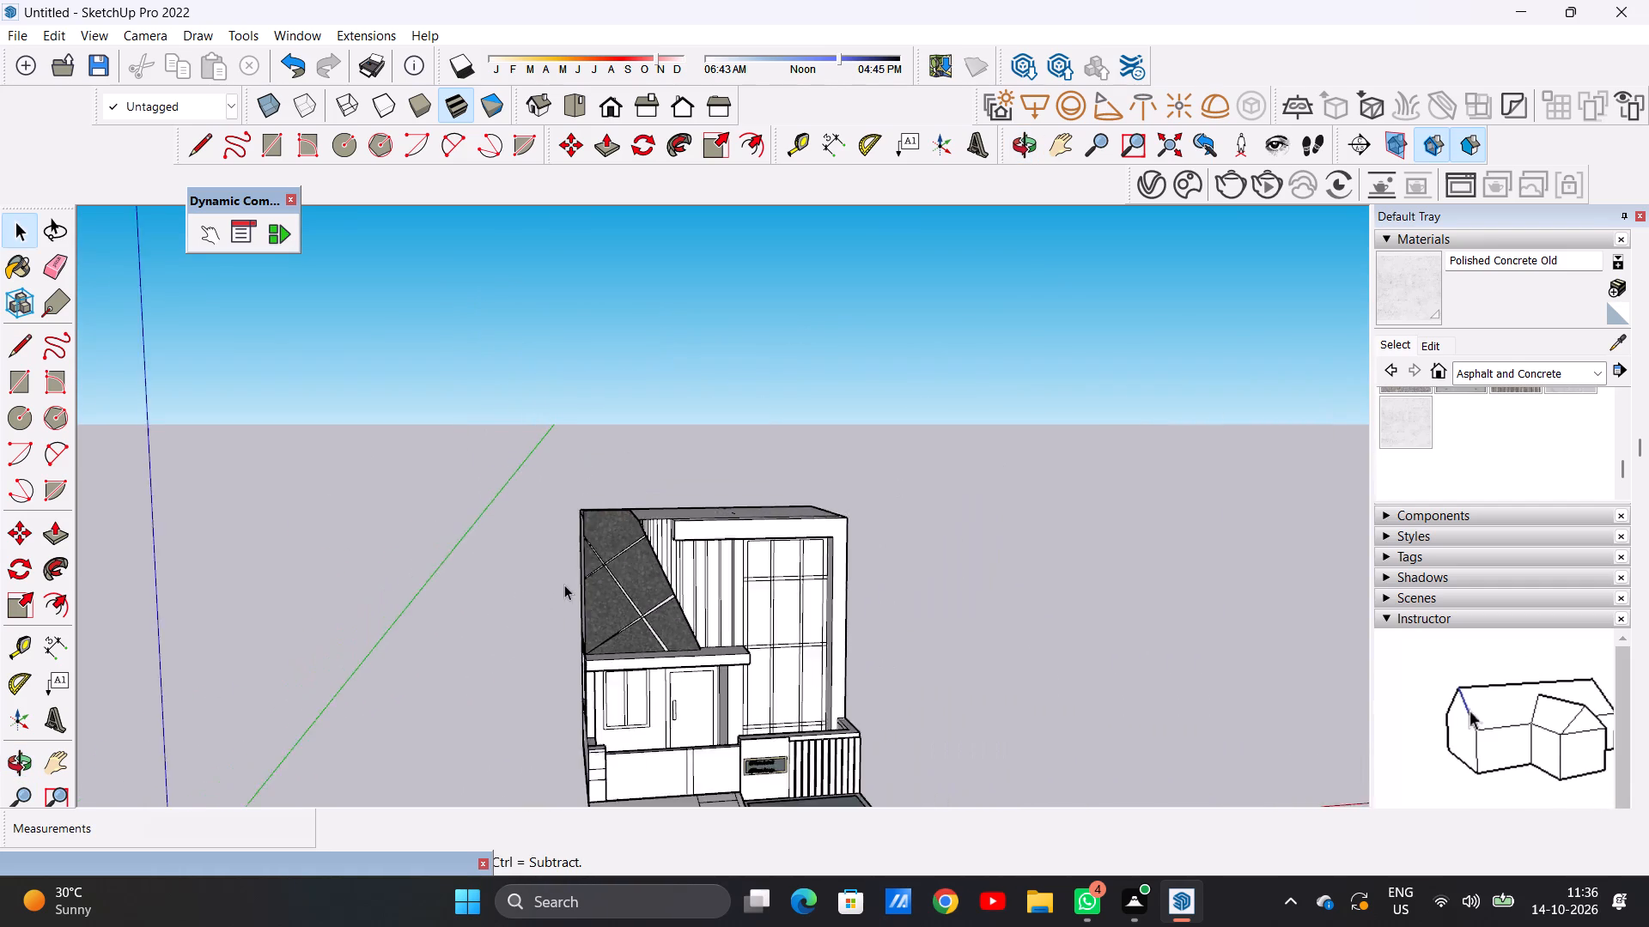
pyautogui.scroll(-4, 564, 585)
pyautogui.moveTo(812, 612); pyautogui.dragTo(629, 566, button='middle')
pyautogui.scroll(7, 640, 572)
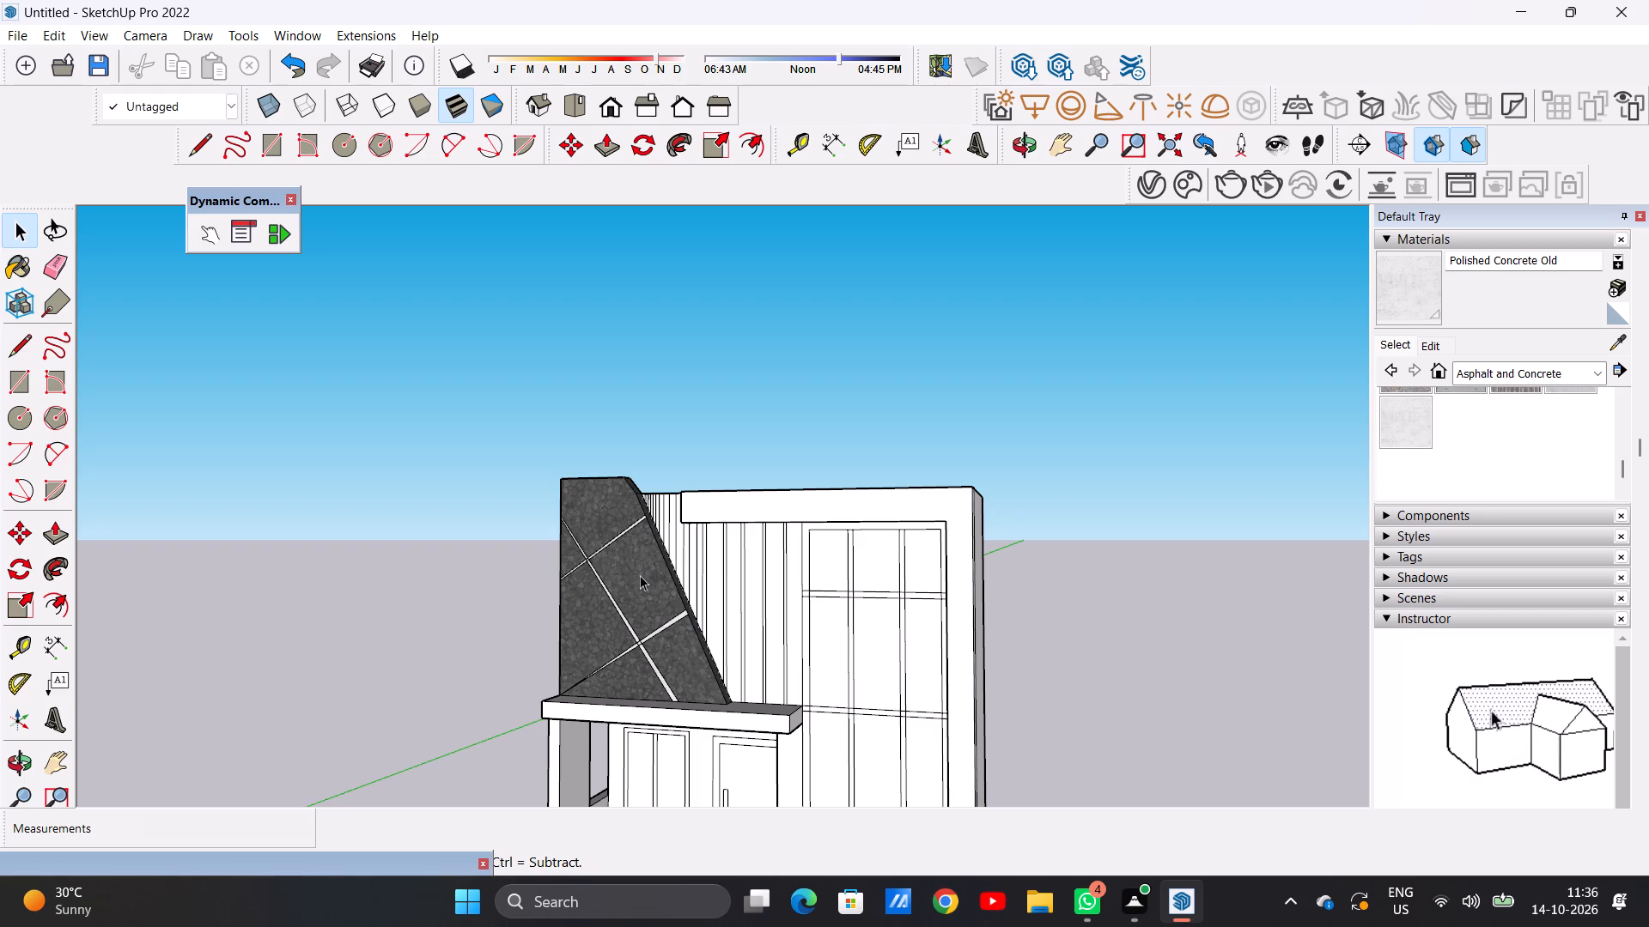
pyautogui.scroll(-6, 682, 633)
pyautogui.scroll(1, 668, 692)
pyautogui.scroll(-1, 668, 693)
pyautogui.scroll(2, 668, 693)
pyautogui.scroll(-7, 773, 526)
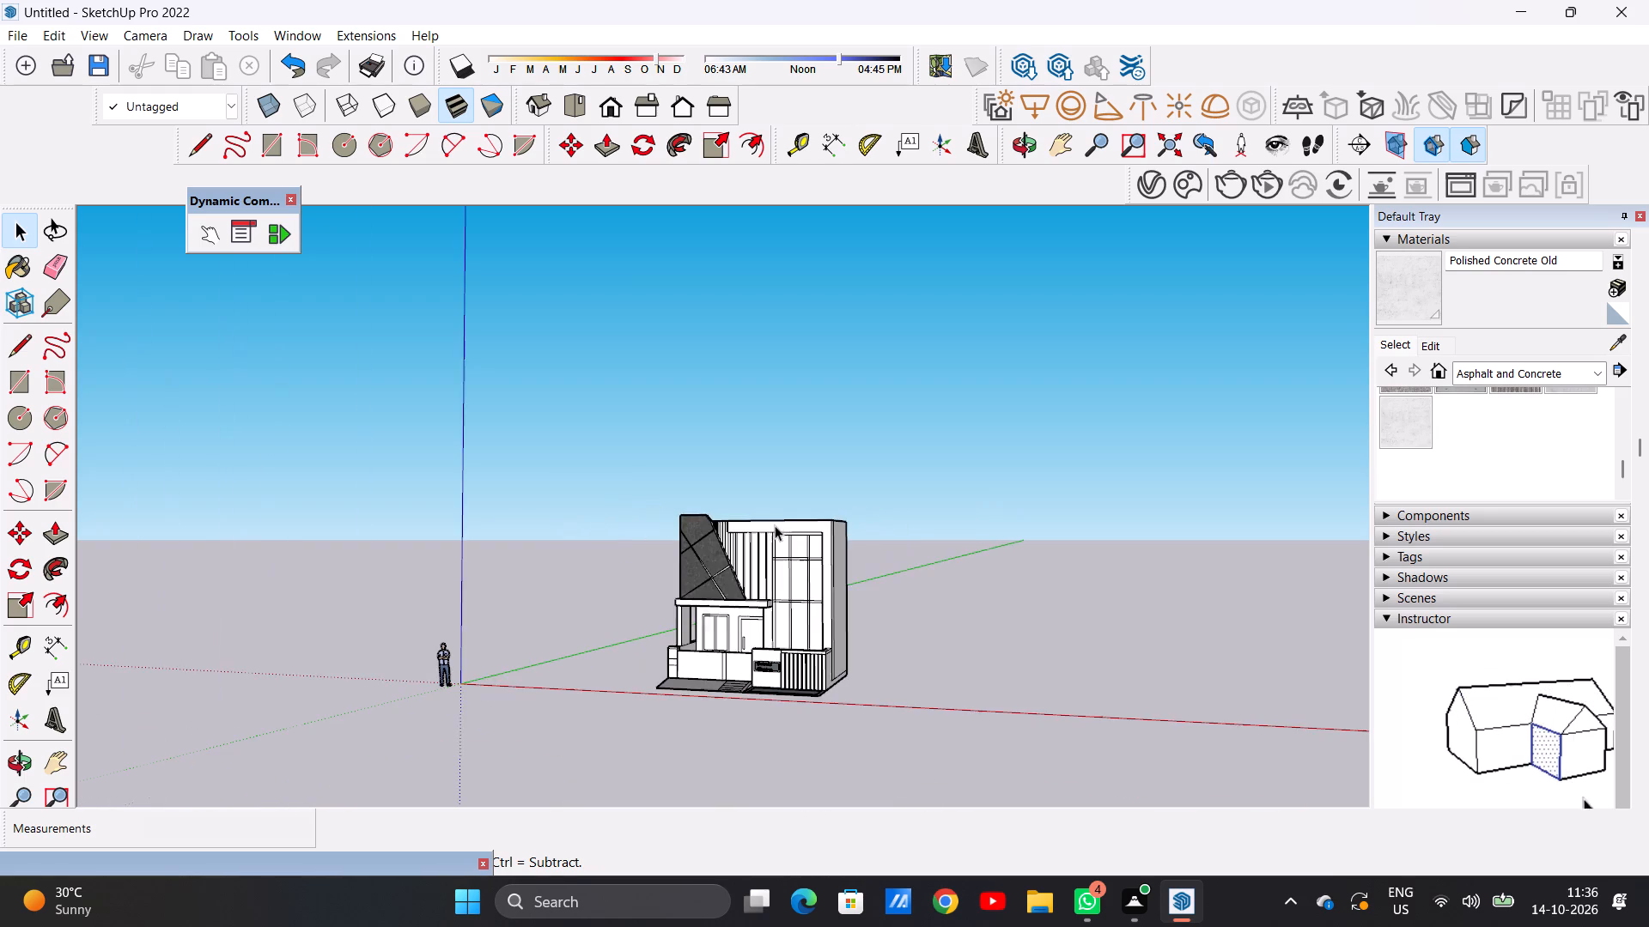
pyautogui.moveTo(701, 619); pyautogui.dragTo(809, 633, button='middle')
pyautogui.scroll(10, 802, 550)
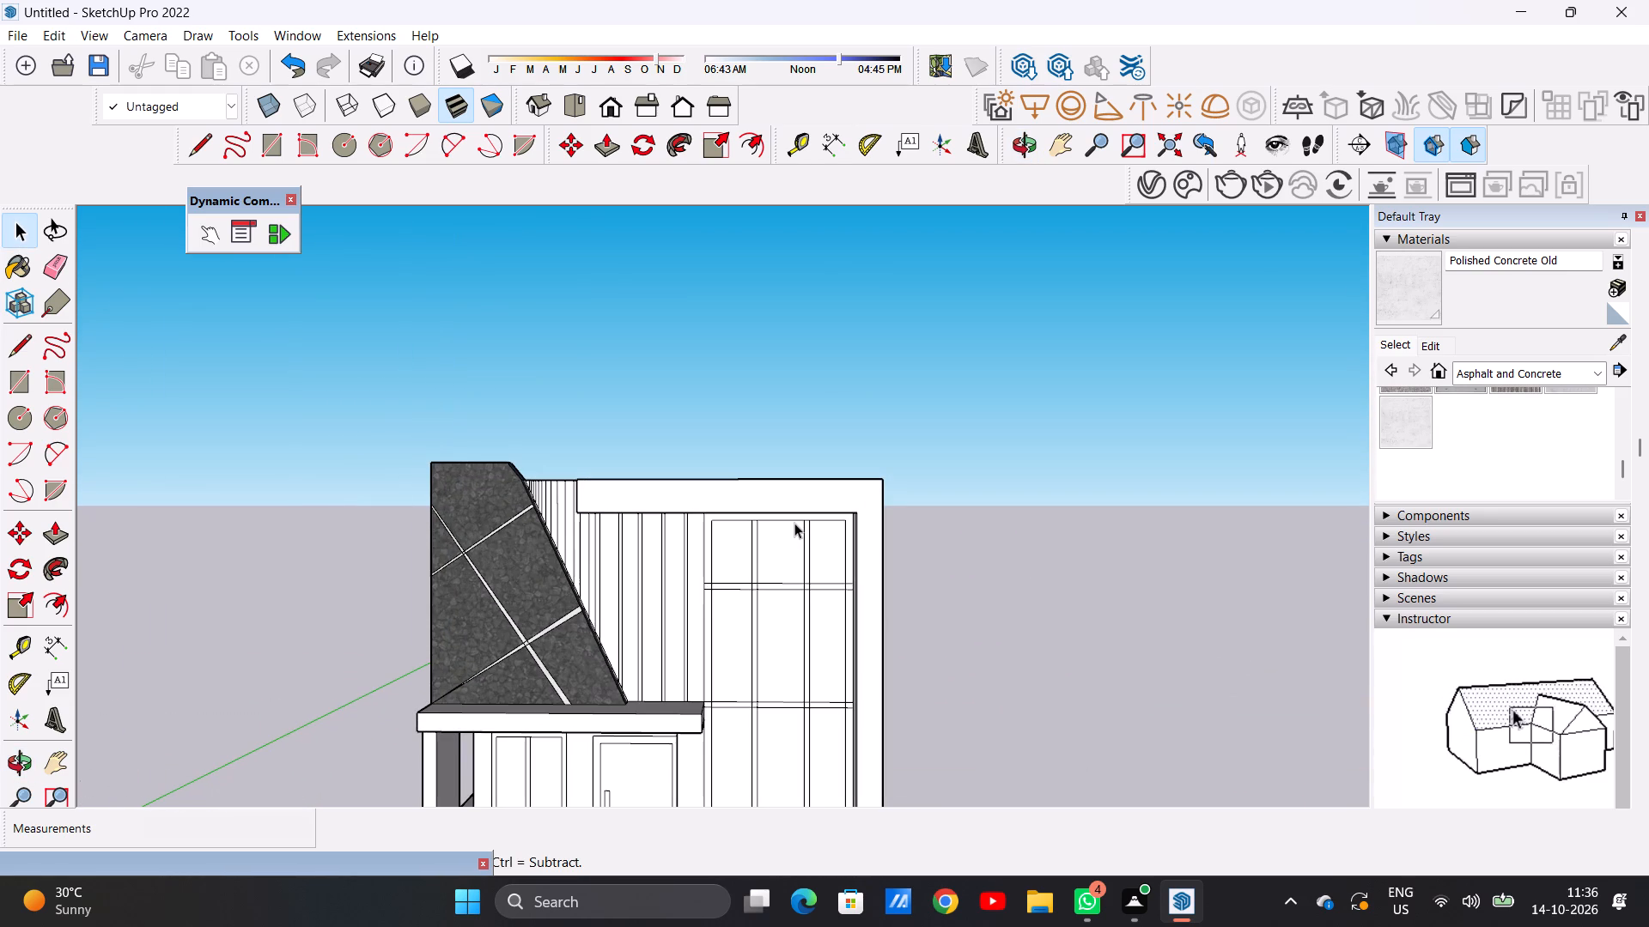
# Choose Formica Laminate Dark from the Synthetic Surfaces collection as the paint material.
pyautogui.scroll(3, 1518, 482)
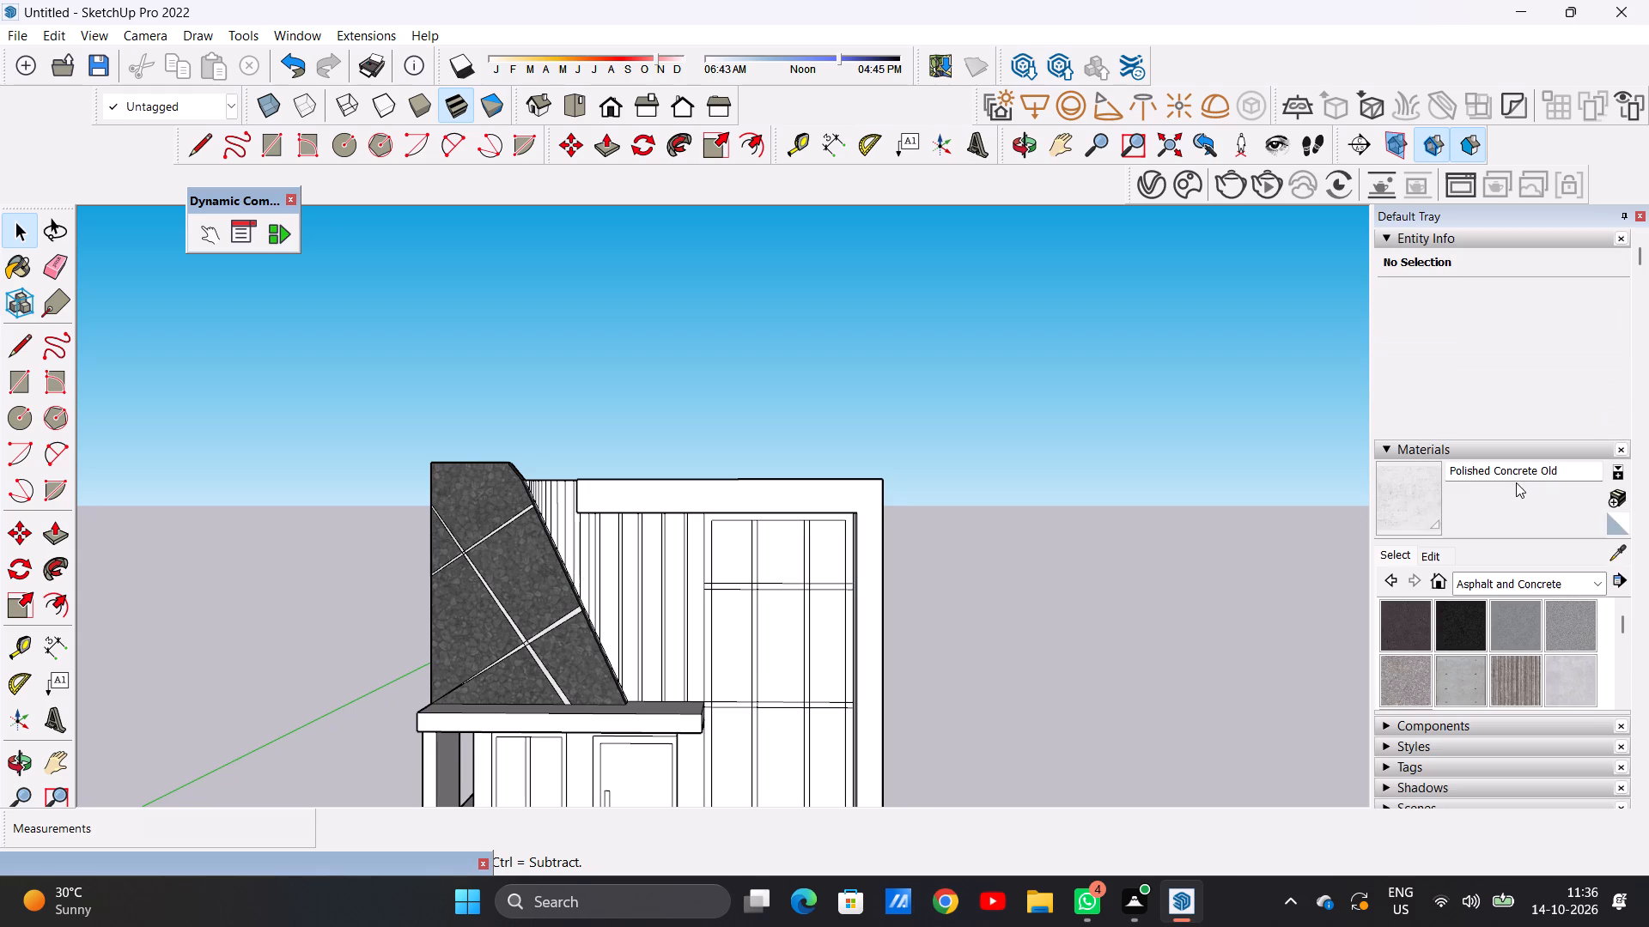
pyautogui.scroll(2, 1516, 482)
pyautogui.click(1596, 581)
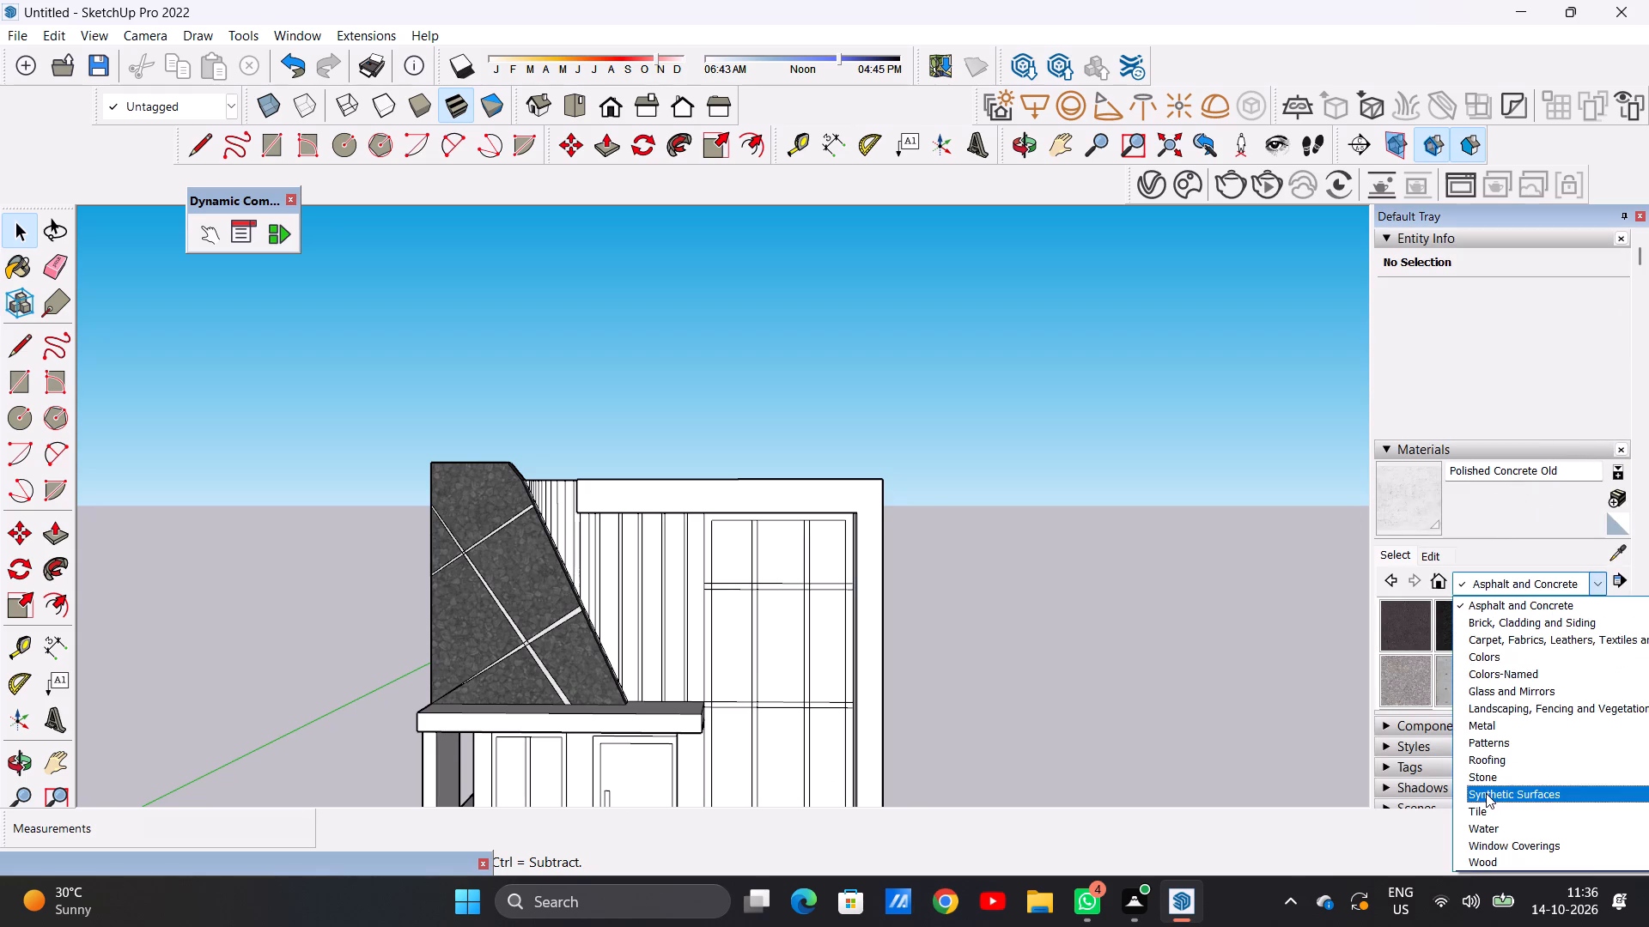
pyautogui.click(1486, 793)
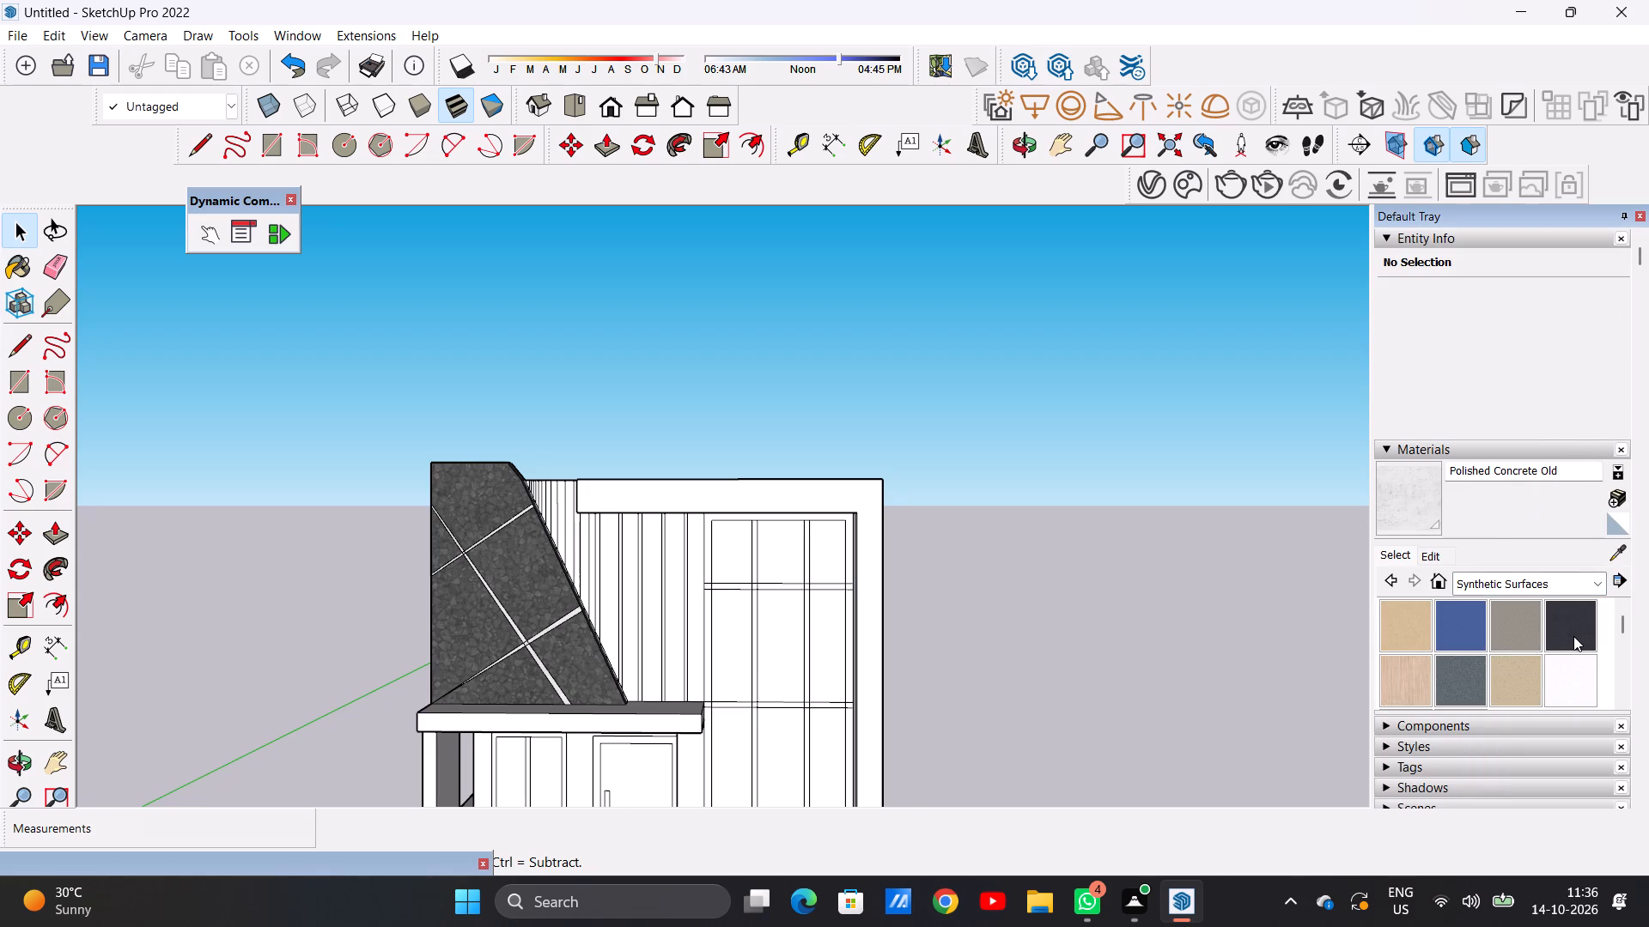
pyautogui.click(1573, 636)
pyautogui.scroll(12, 806, 485)
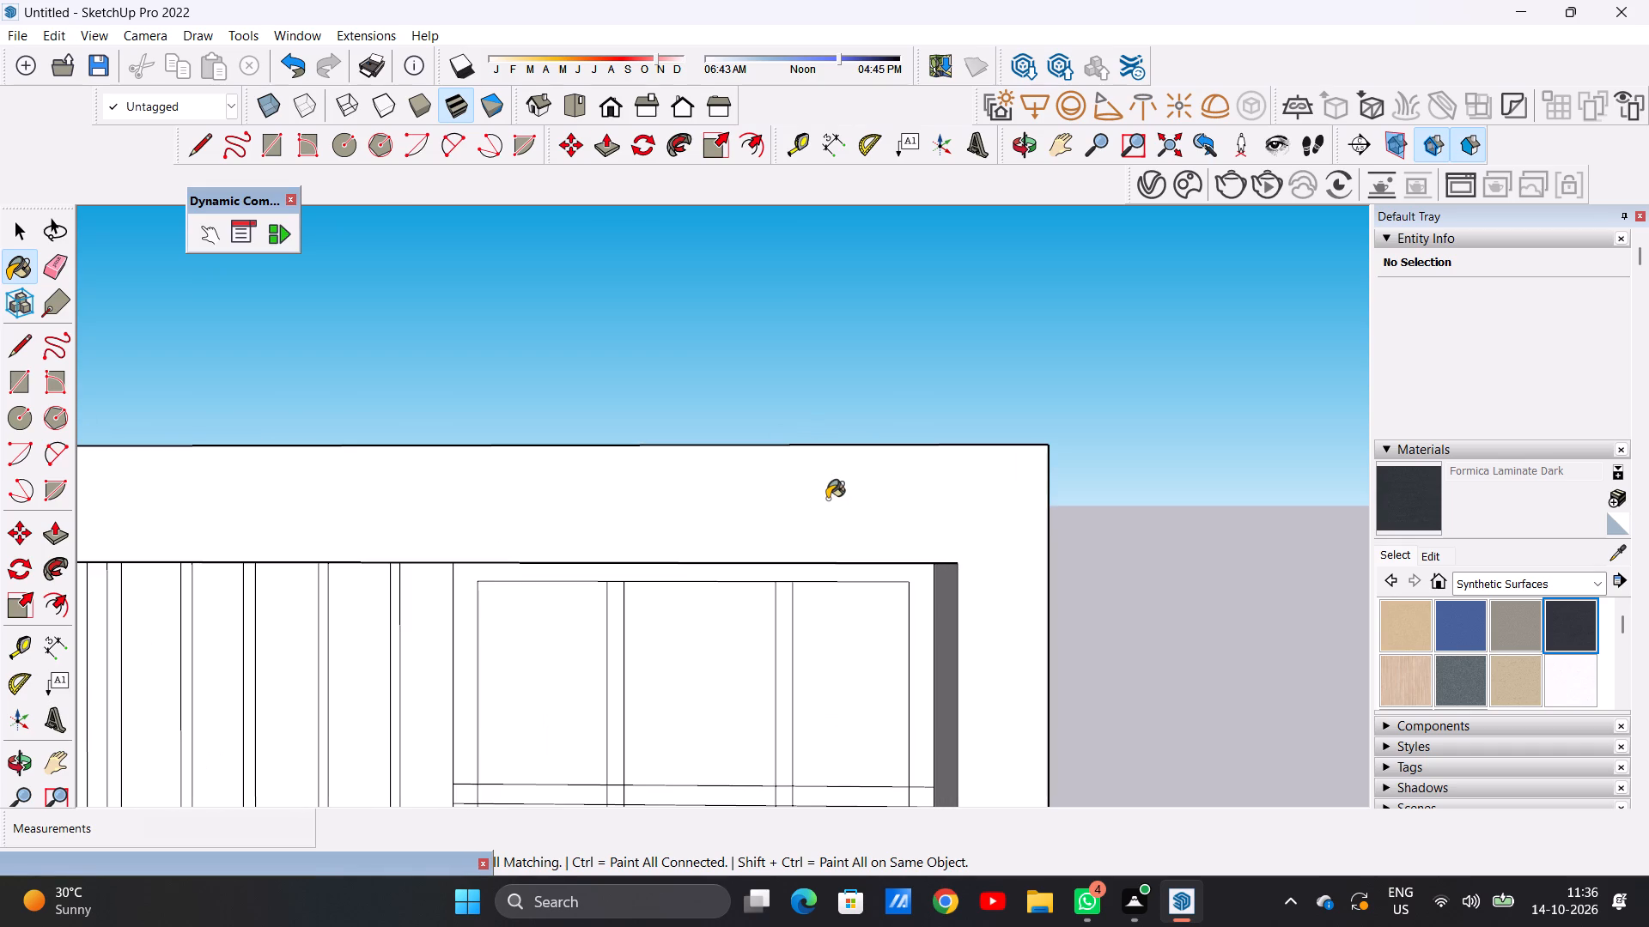
pyautogui.press('space')
pyautogui.scroll(-15, 1005, 536)
pyautogui.scroll(3, 947, 591)
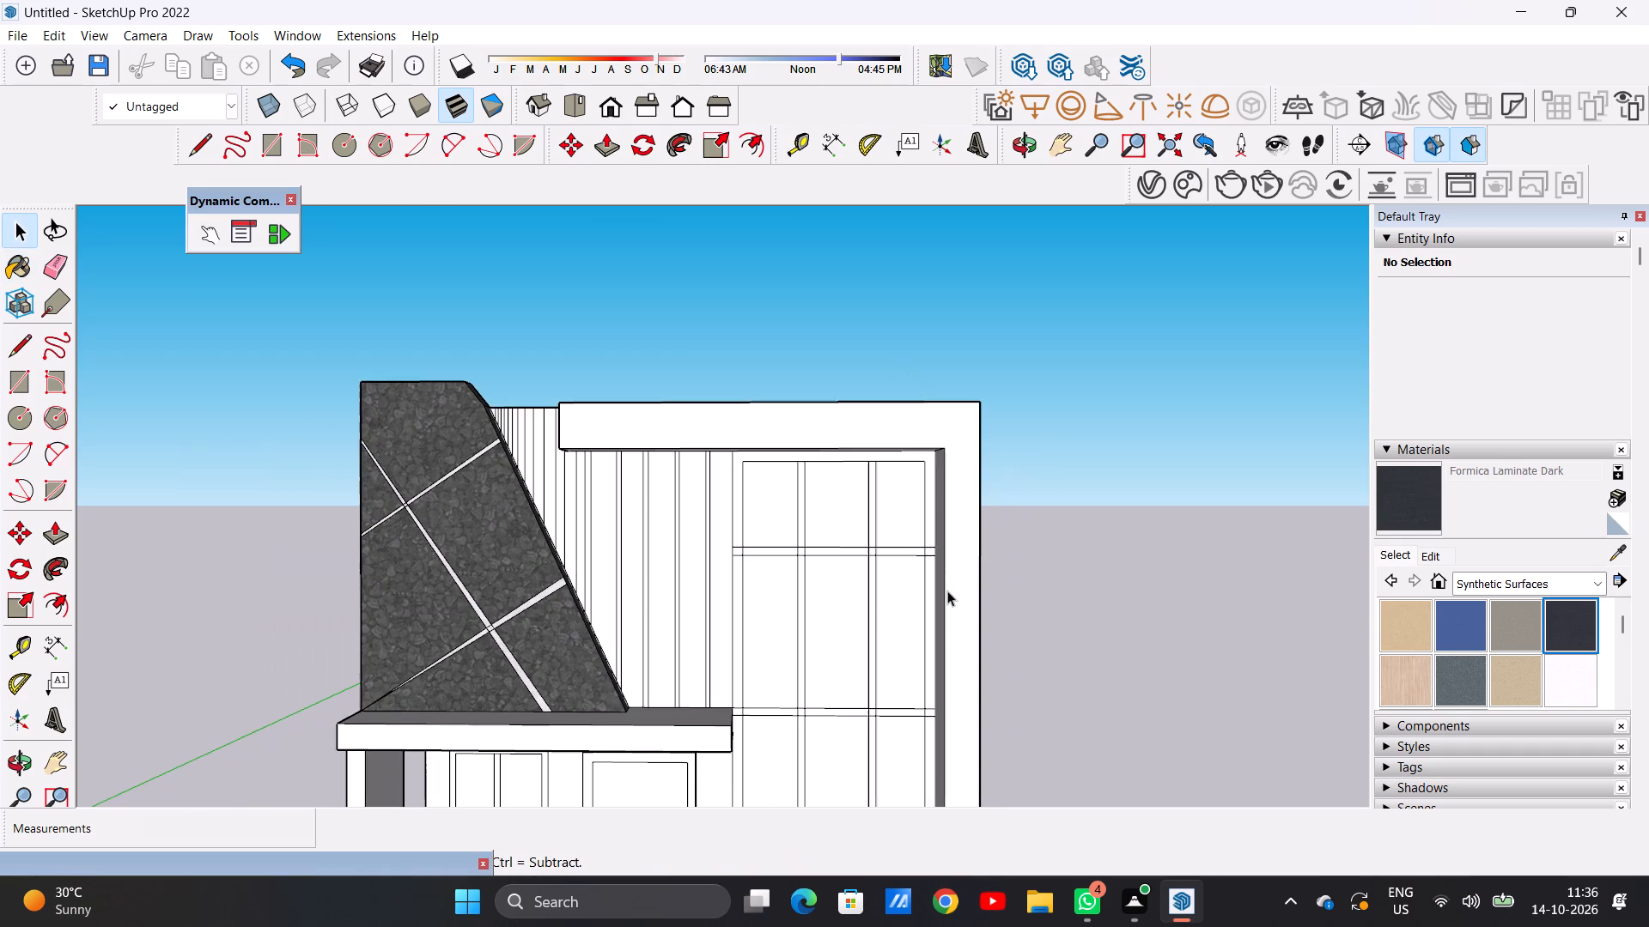
# Draw a line about 14' 7" along the tall frame's top beam, continuing about 17' 1" down its outer post to the parapet.
pyautogui.press('l')
pyautogui.scroll(6, 656, 444)
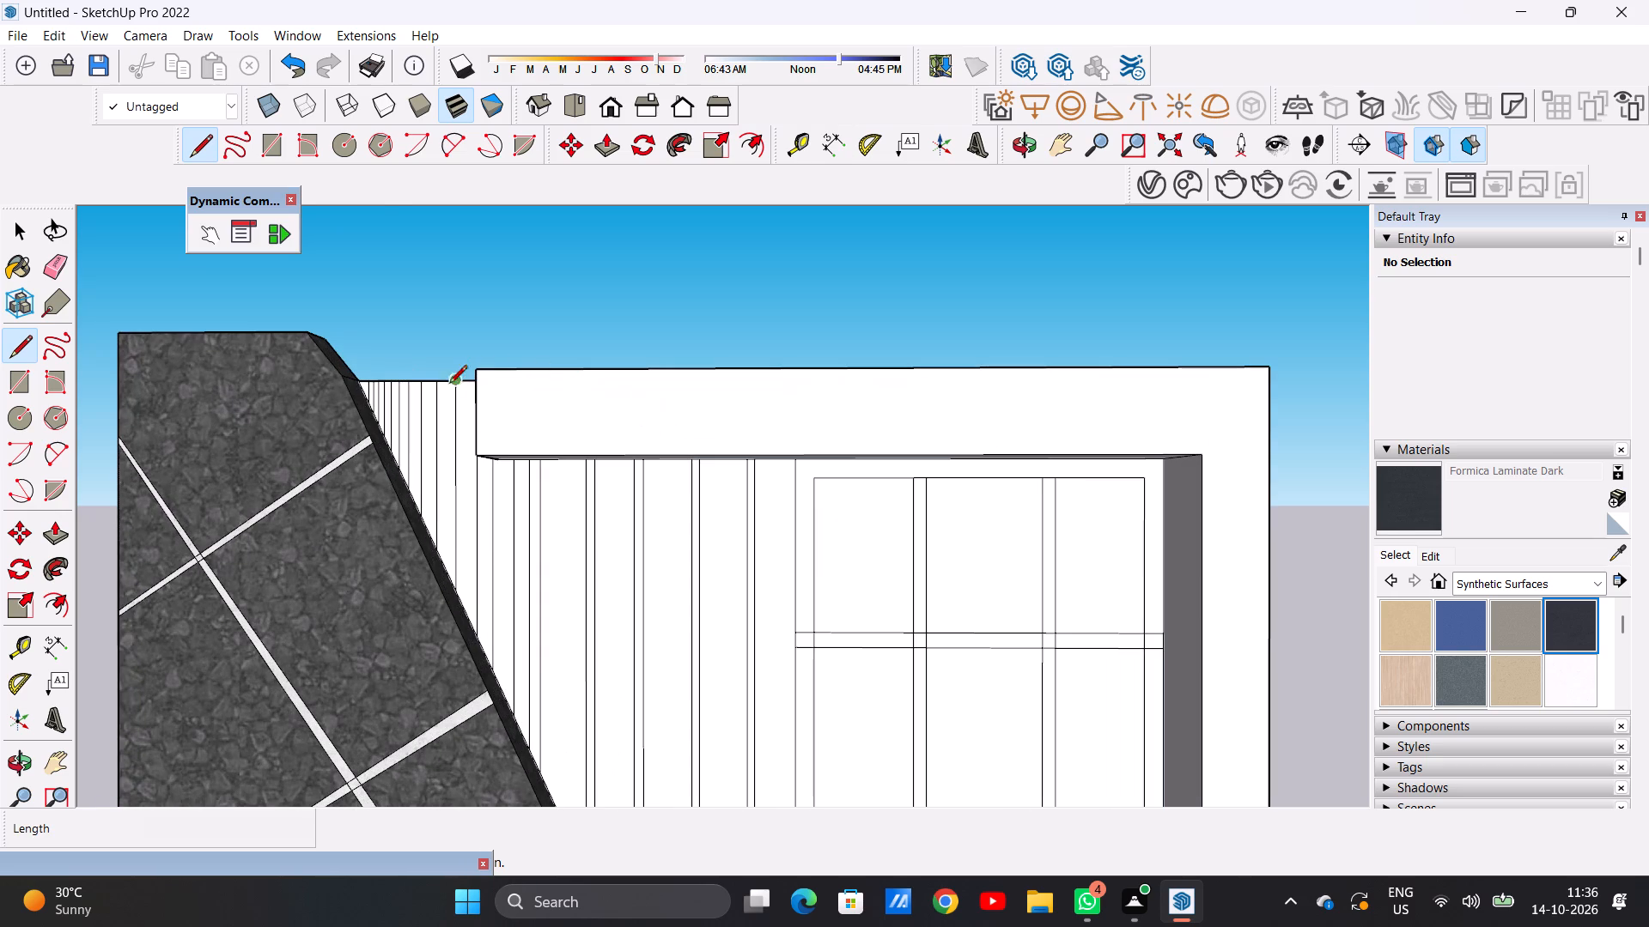
pyautogui.scroll(7, 479, 405)
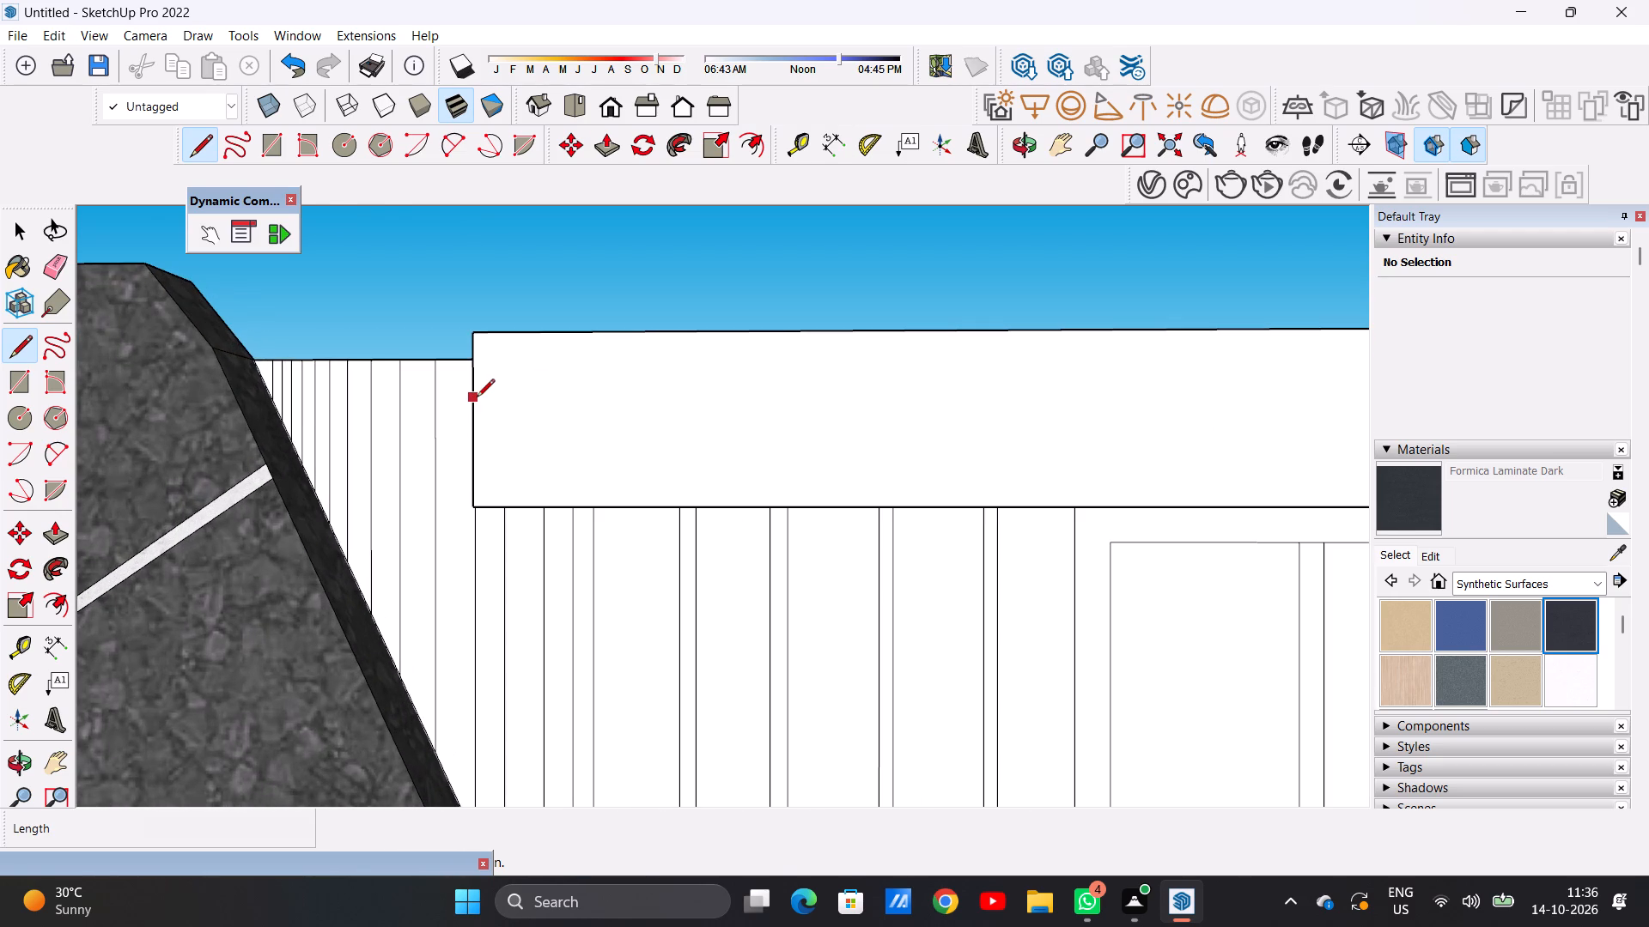
pyautogui.click(477, 398)
pyautogui.scroll(-14, 589, 415)
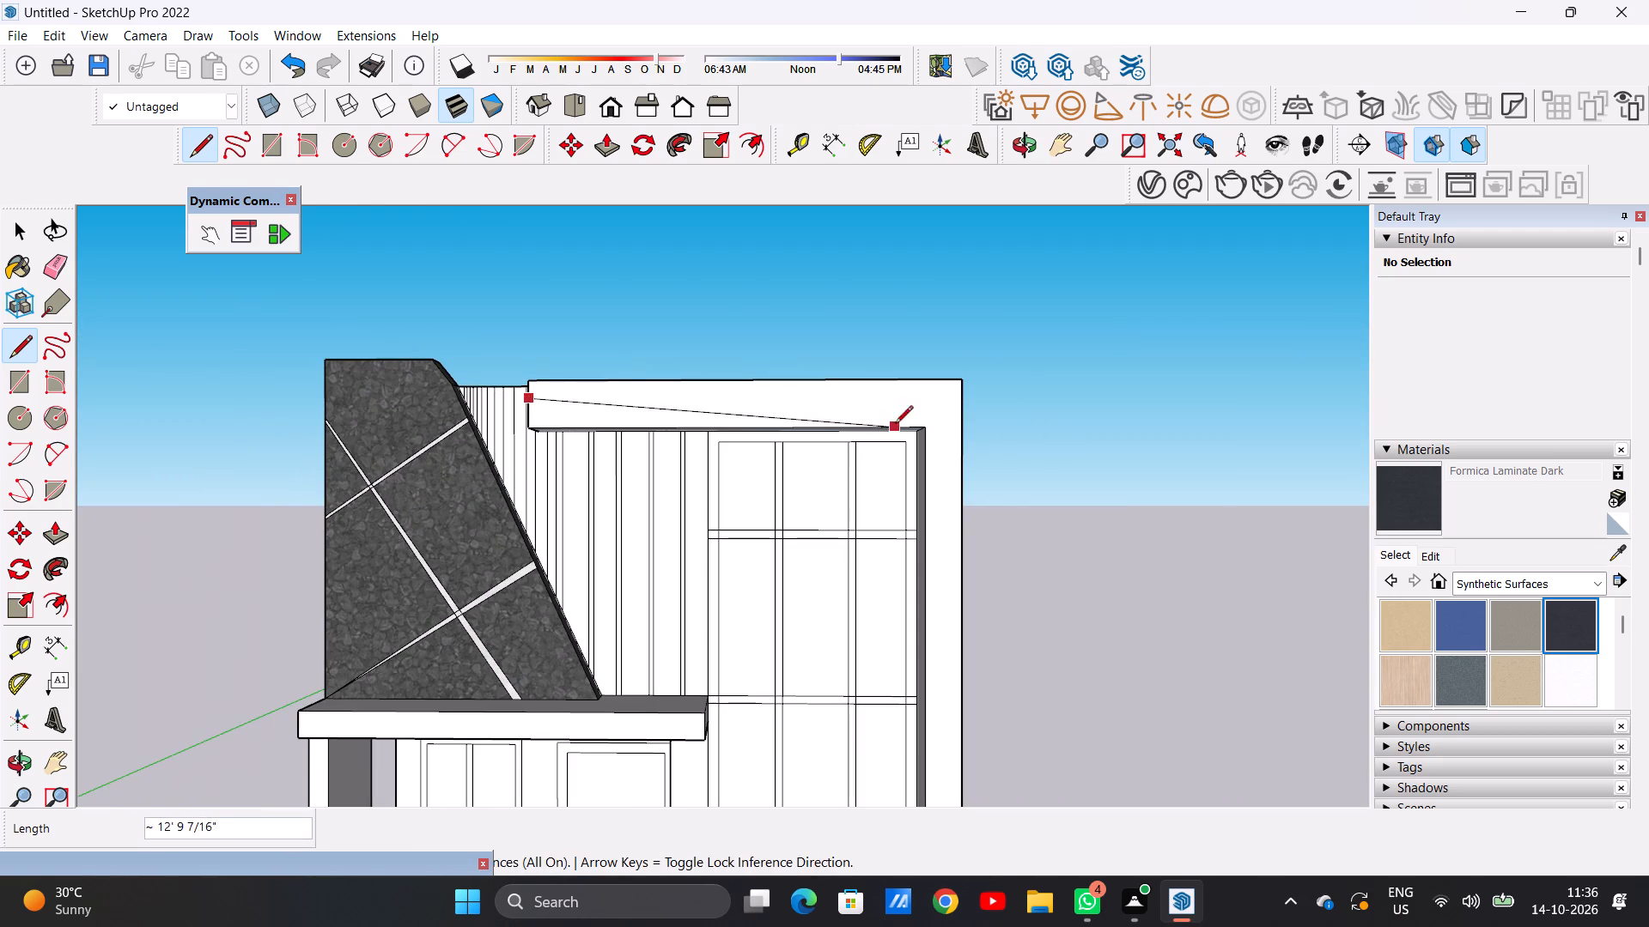
pyautogui.scroll(7, 934, 409)
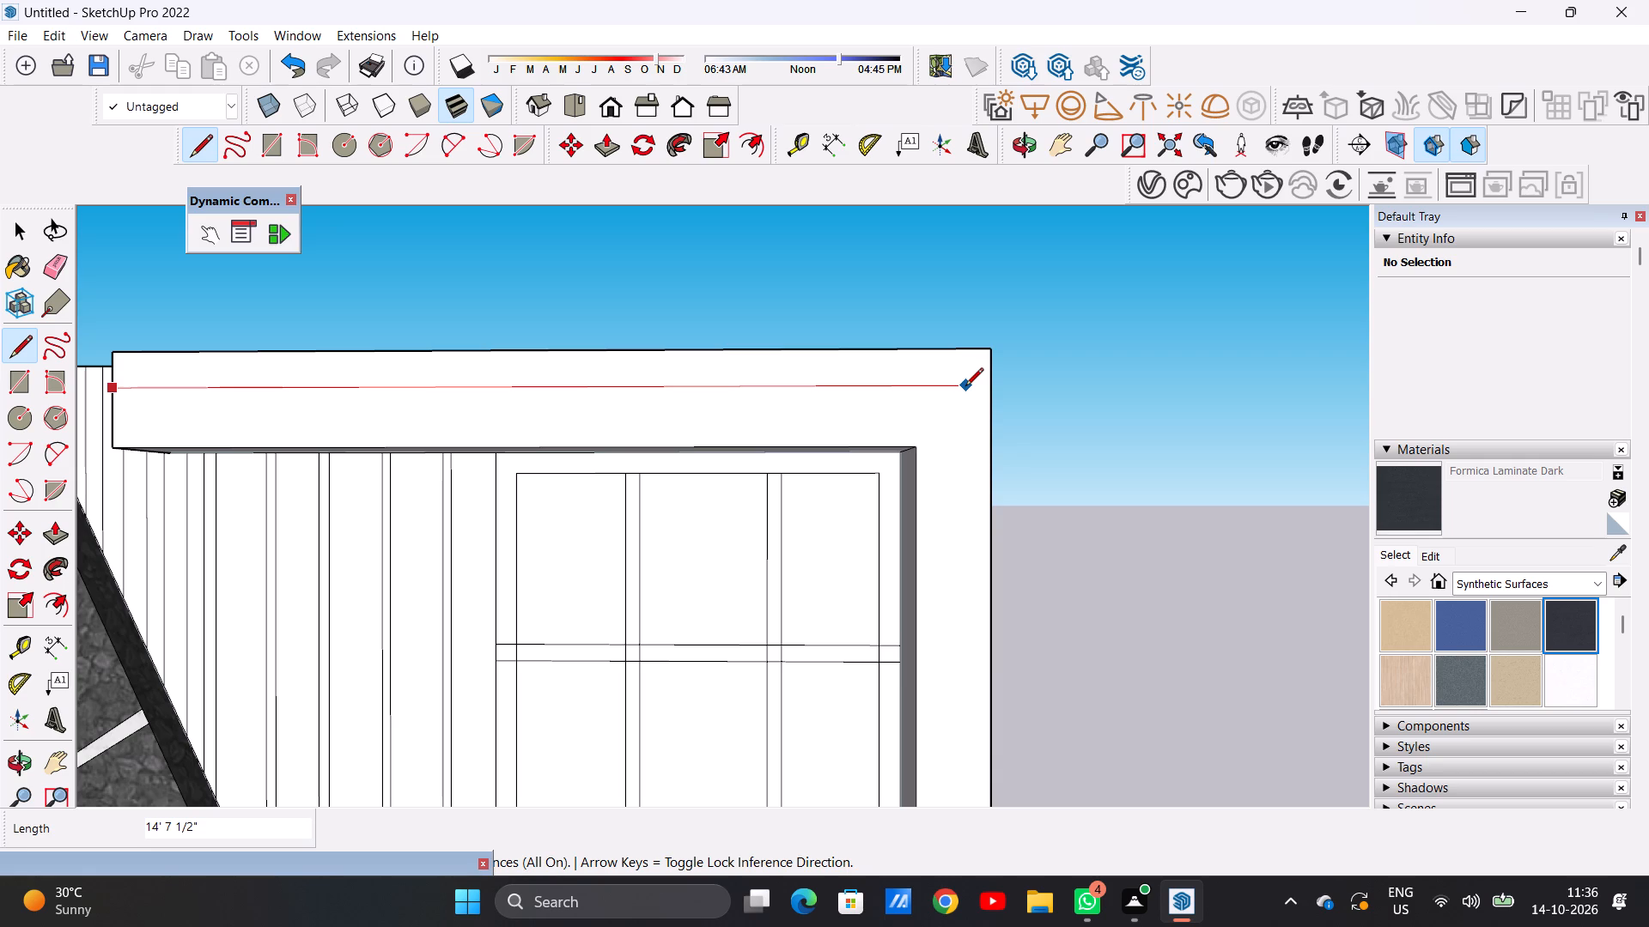
pyautogui.click(964, 387)
pyautogui.scroll(-9, 960, 383)
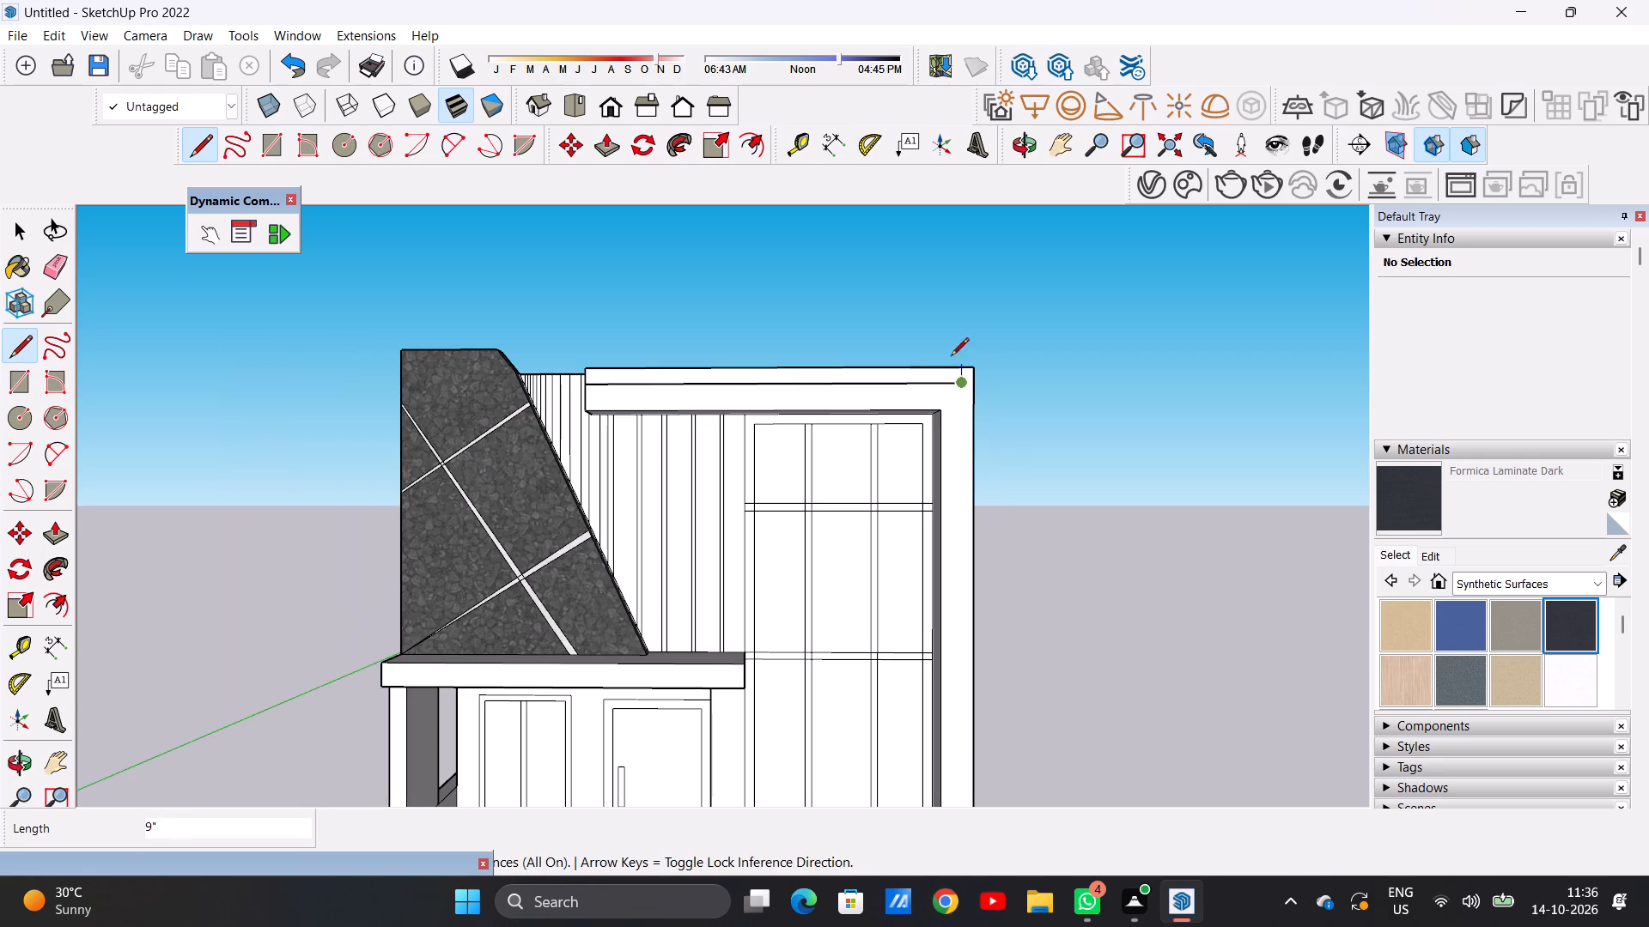
pyautogui.scroll(-7, 941, 478)
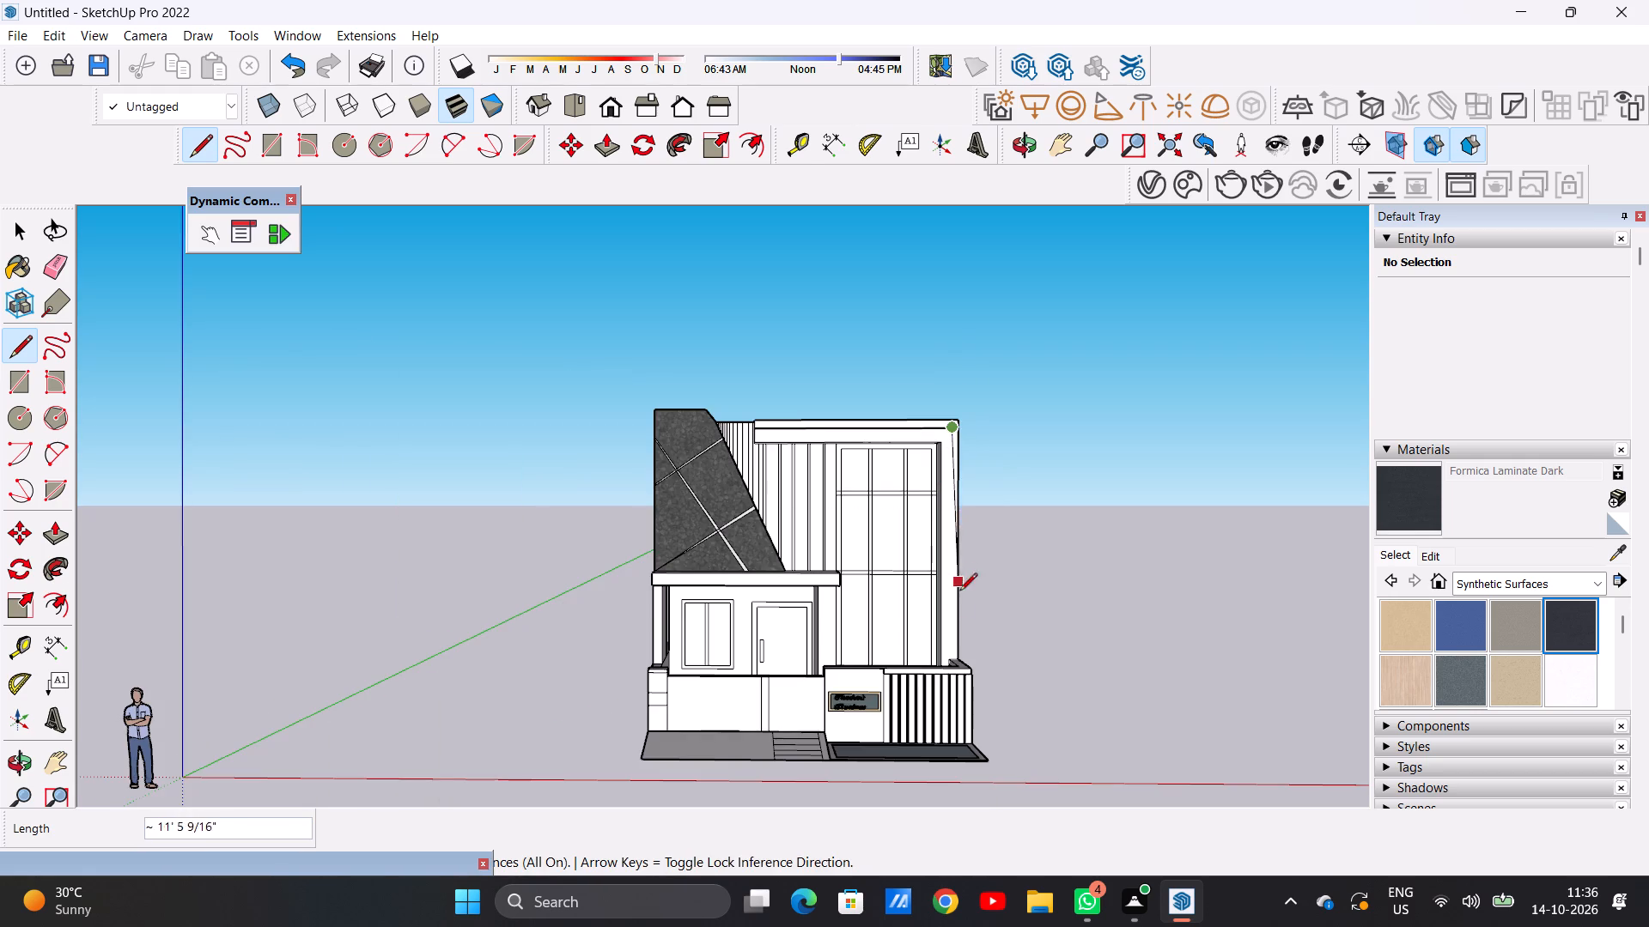
pyautogui.scroll(5, 958, 627)
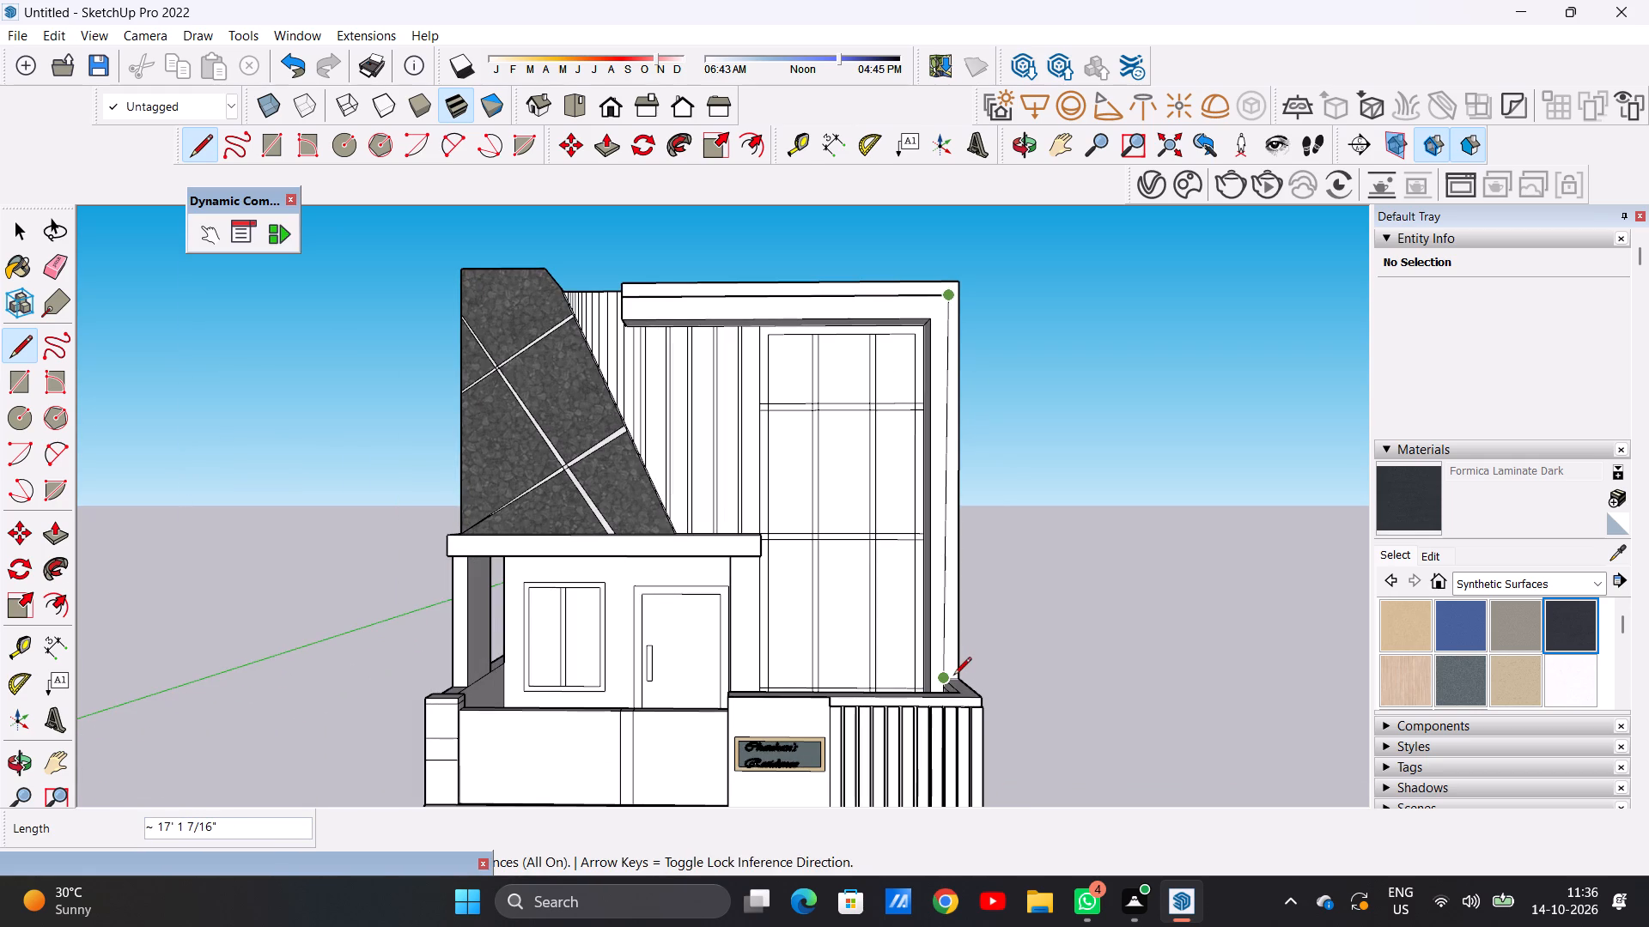
pyautogui.scroll(4, 948, 682)
pyautogui.scroll(-1, 948, 682)
pyautogui.scroll(5, 948, 682)
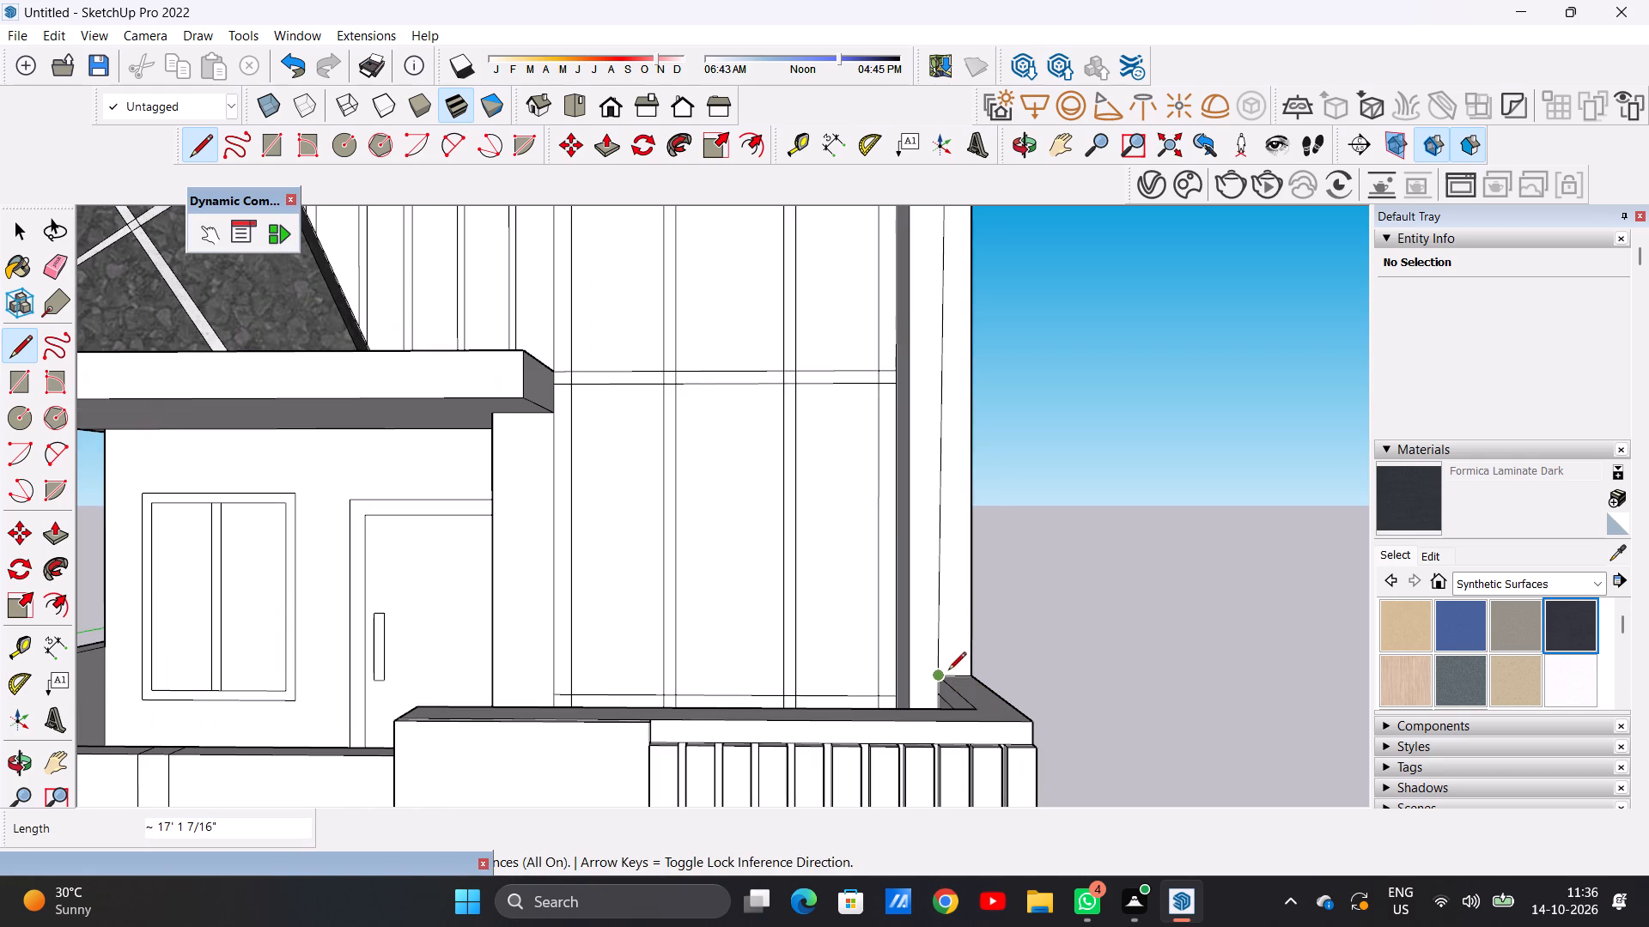
pyautogui.click(943, 676)
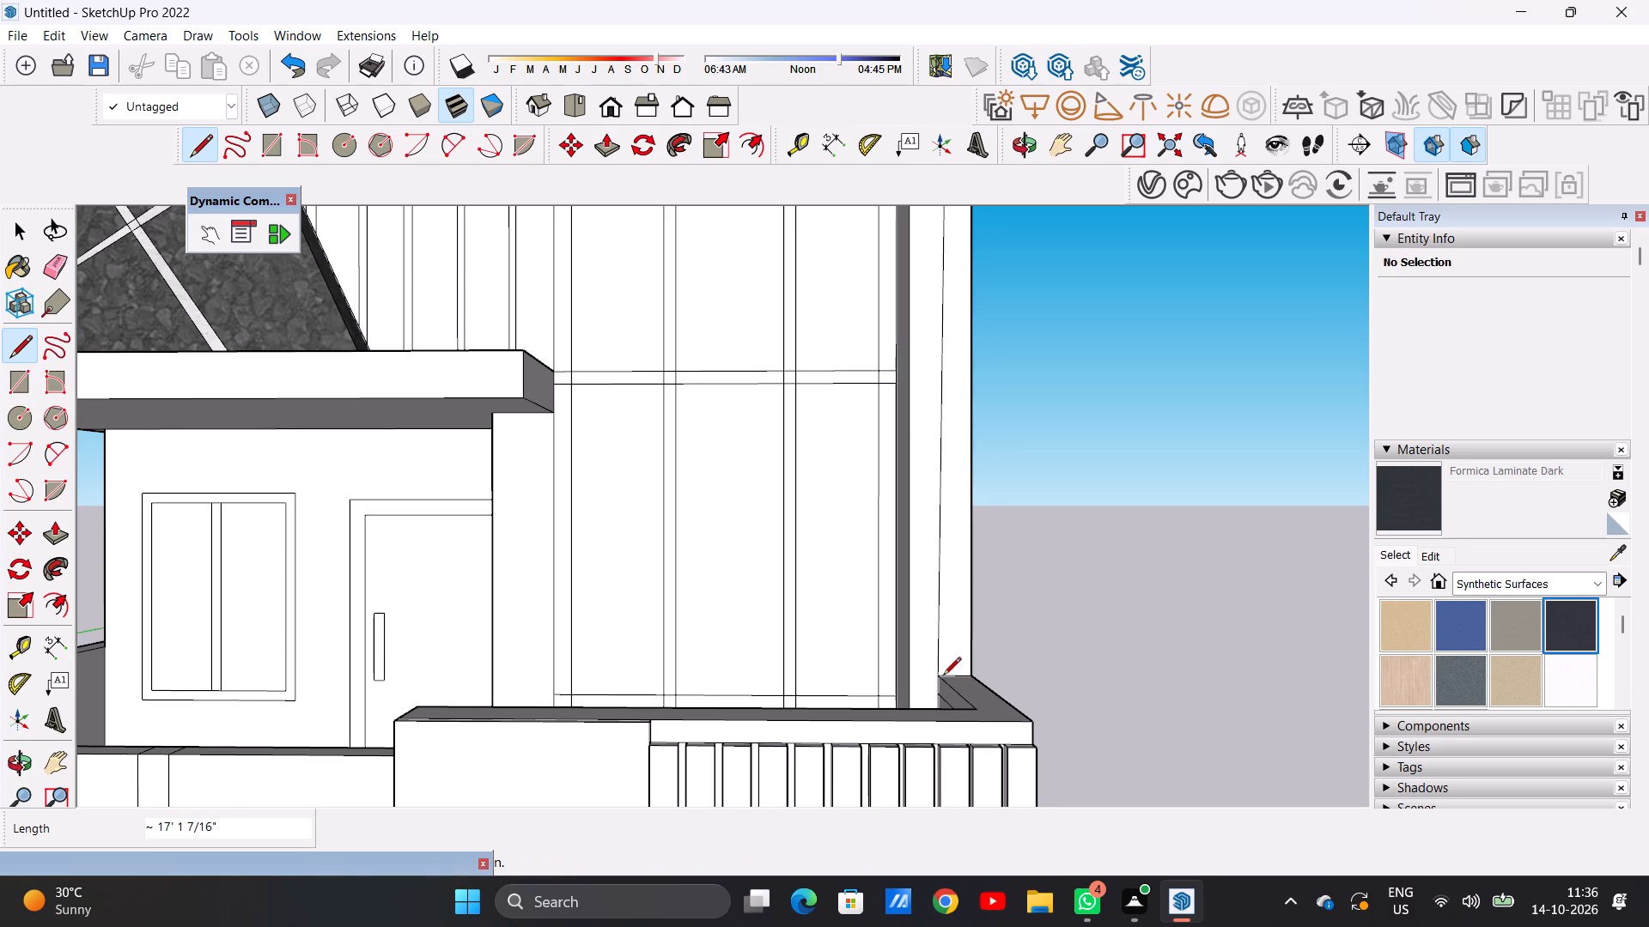
# Draw a second line about 17' 1" up the frame's outer post, offset about 7/8" outward from the first.
pyautogui.scroll(5, 963, 674)
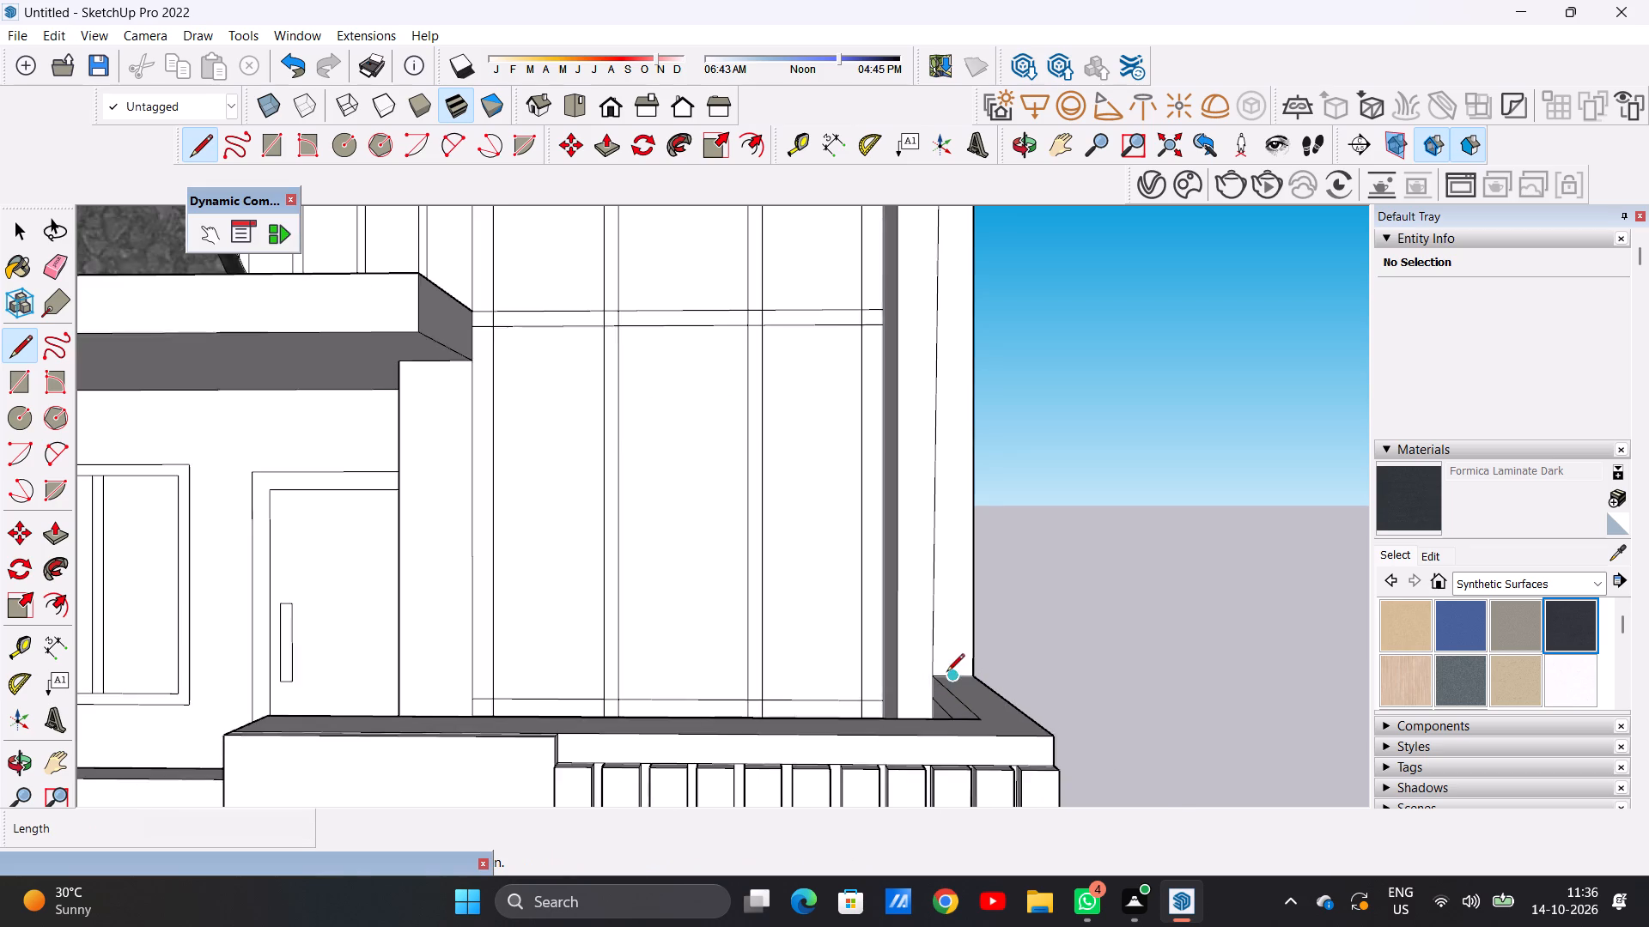
pyautogui.scroll(3, 946, 673)
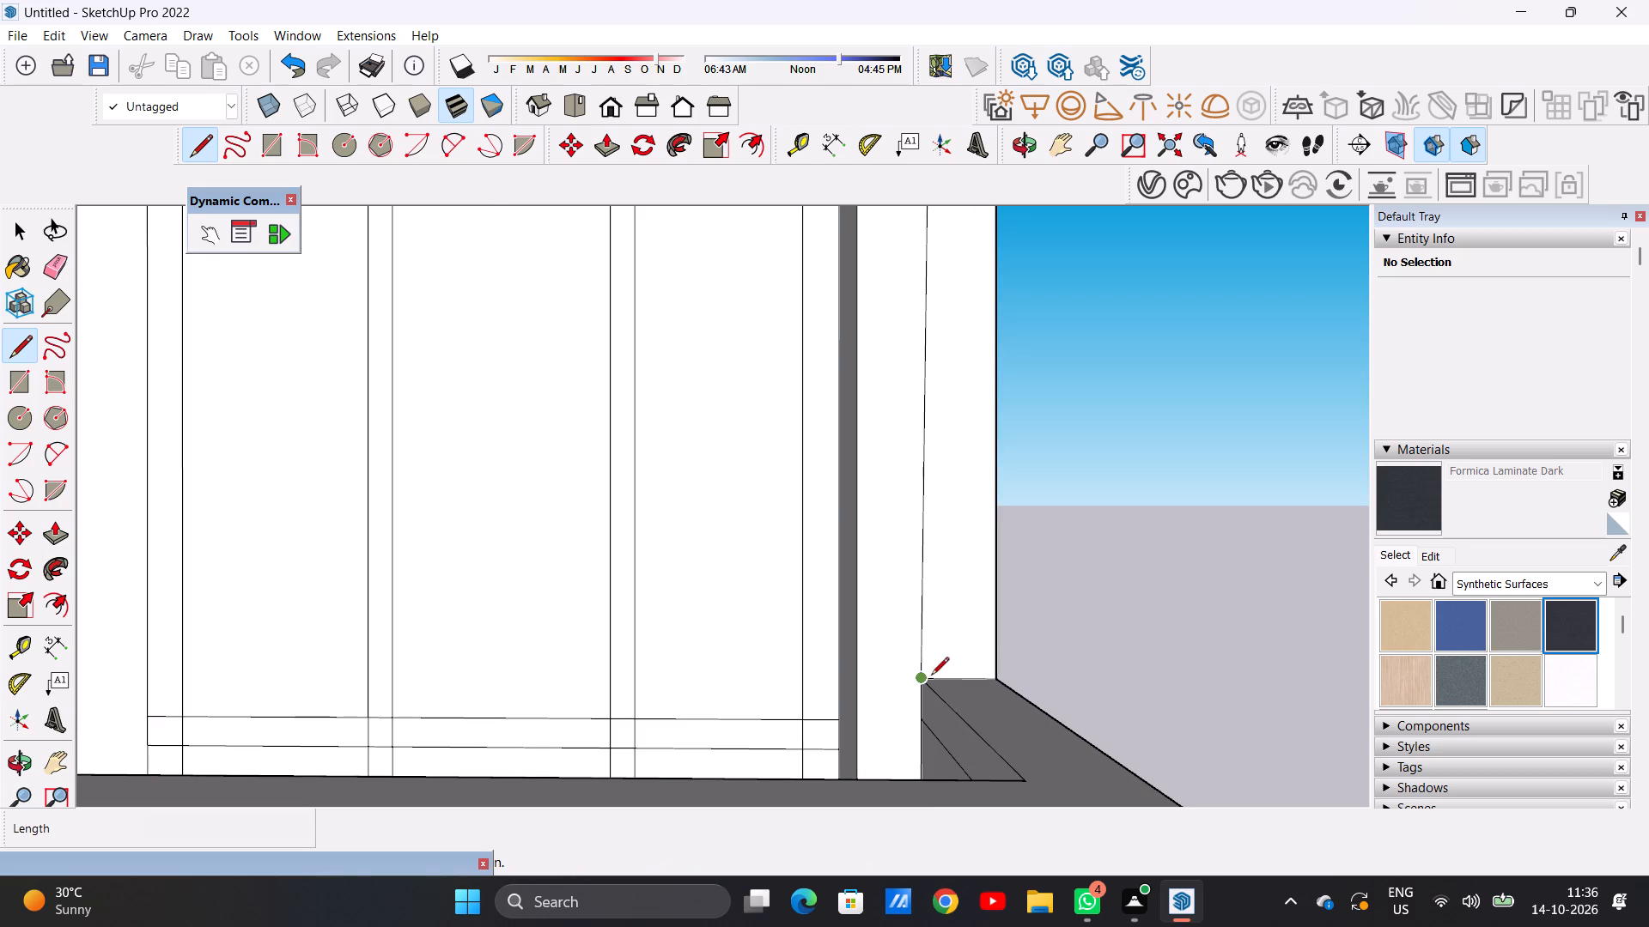
pyautogui.scroll(12, 953, 681)
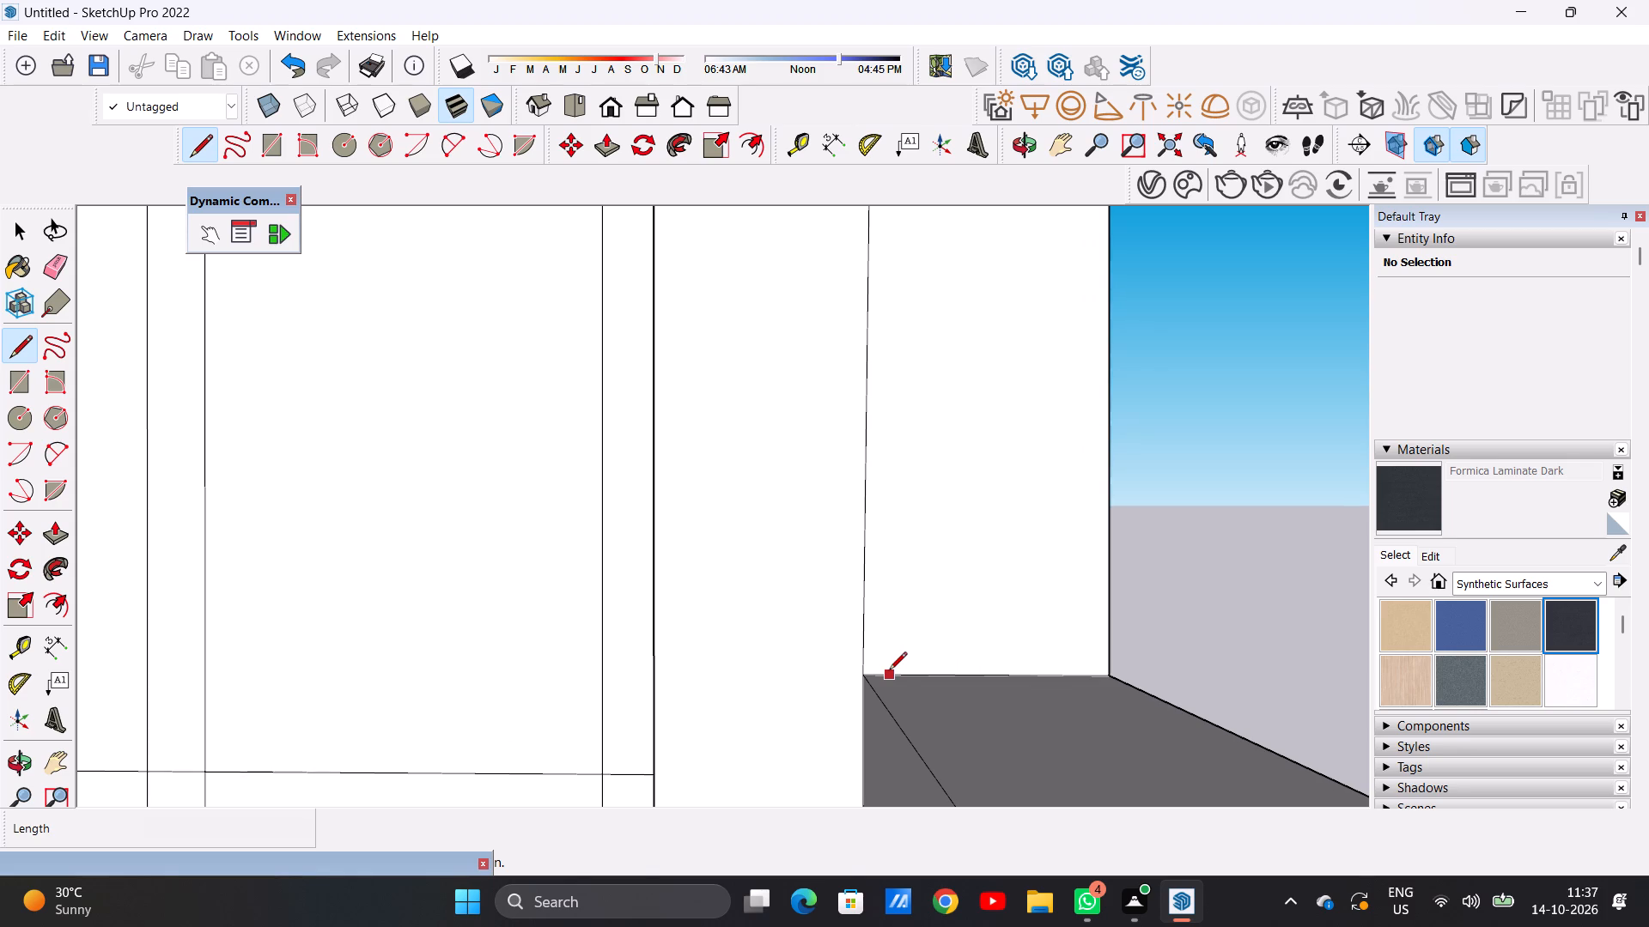
pyautogui.click(889, 671)
pyautogui.scroll(-15, 882, 624)
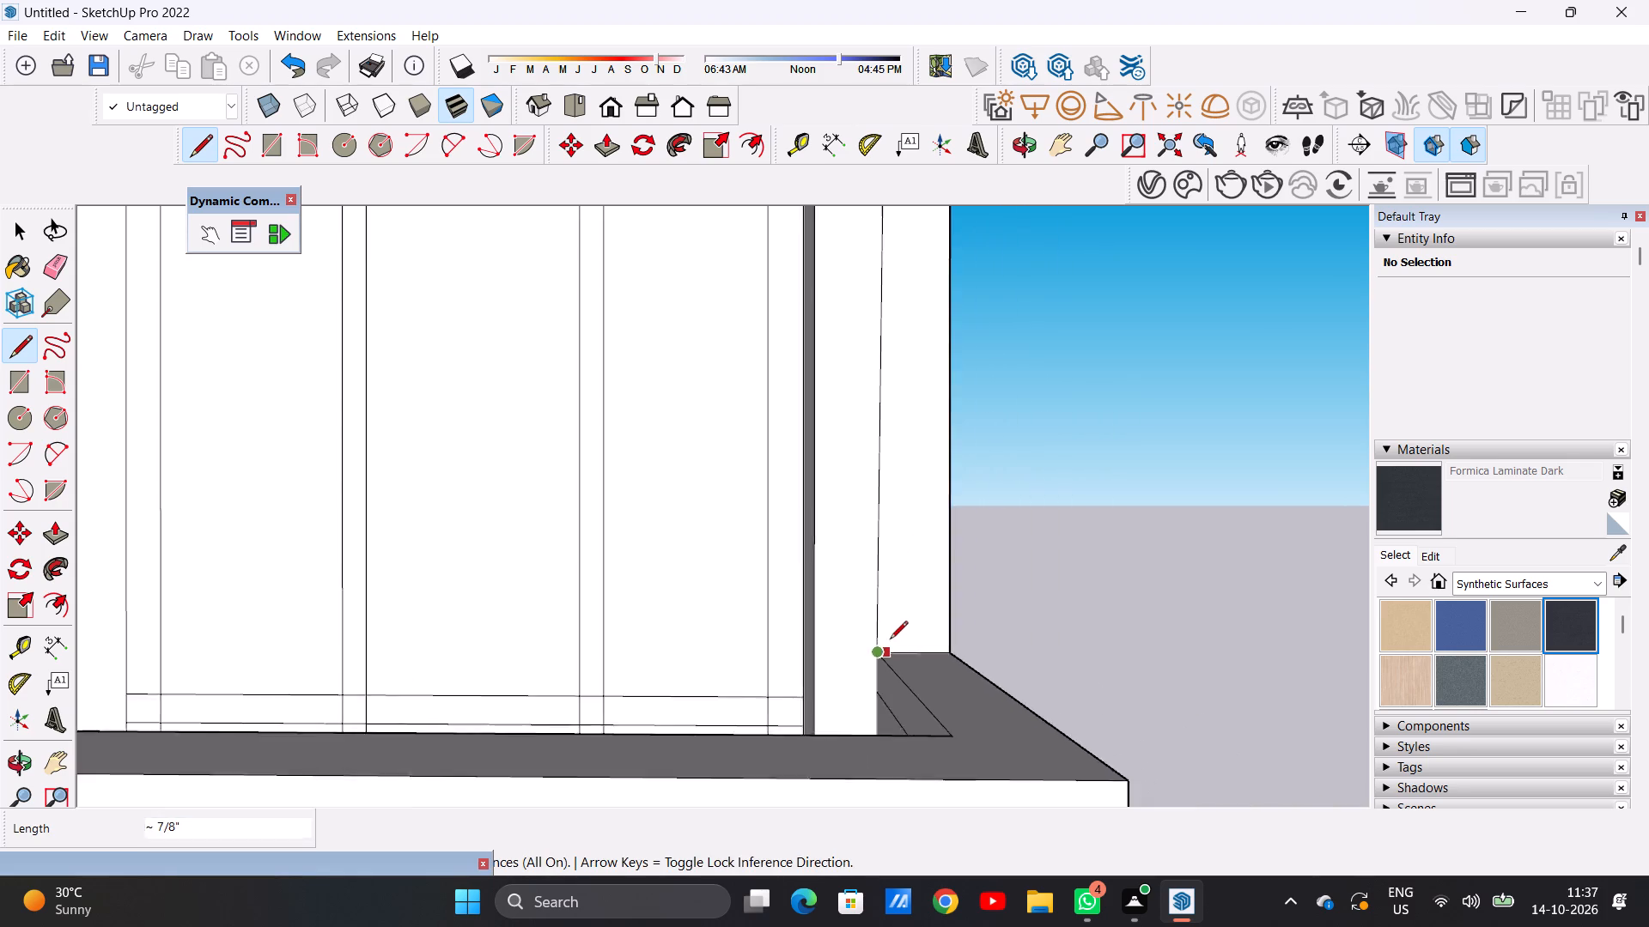
pyautogui.scroll(-10, 890, 640)
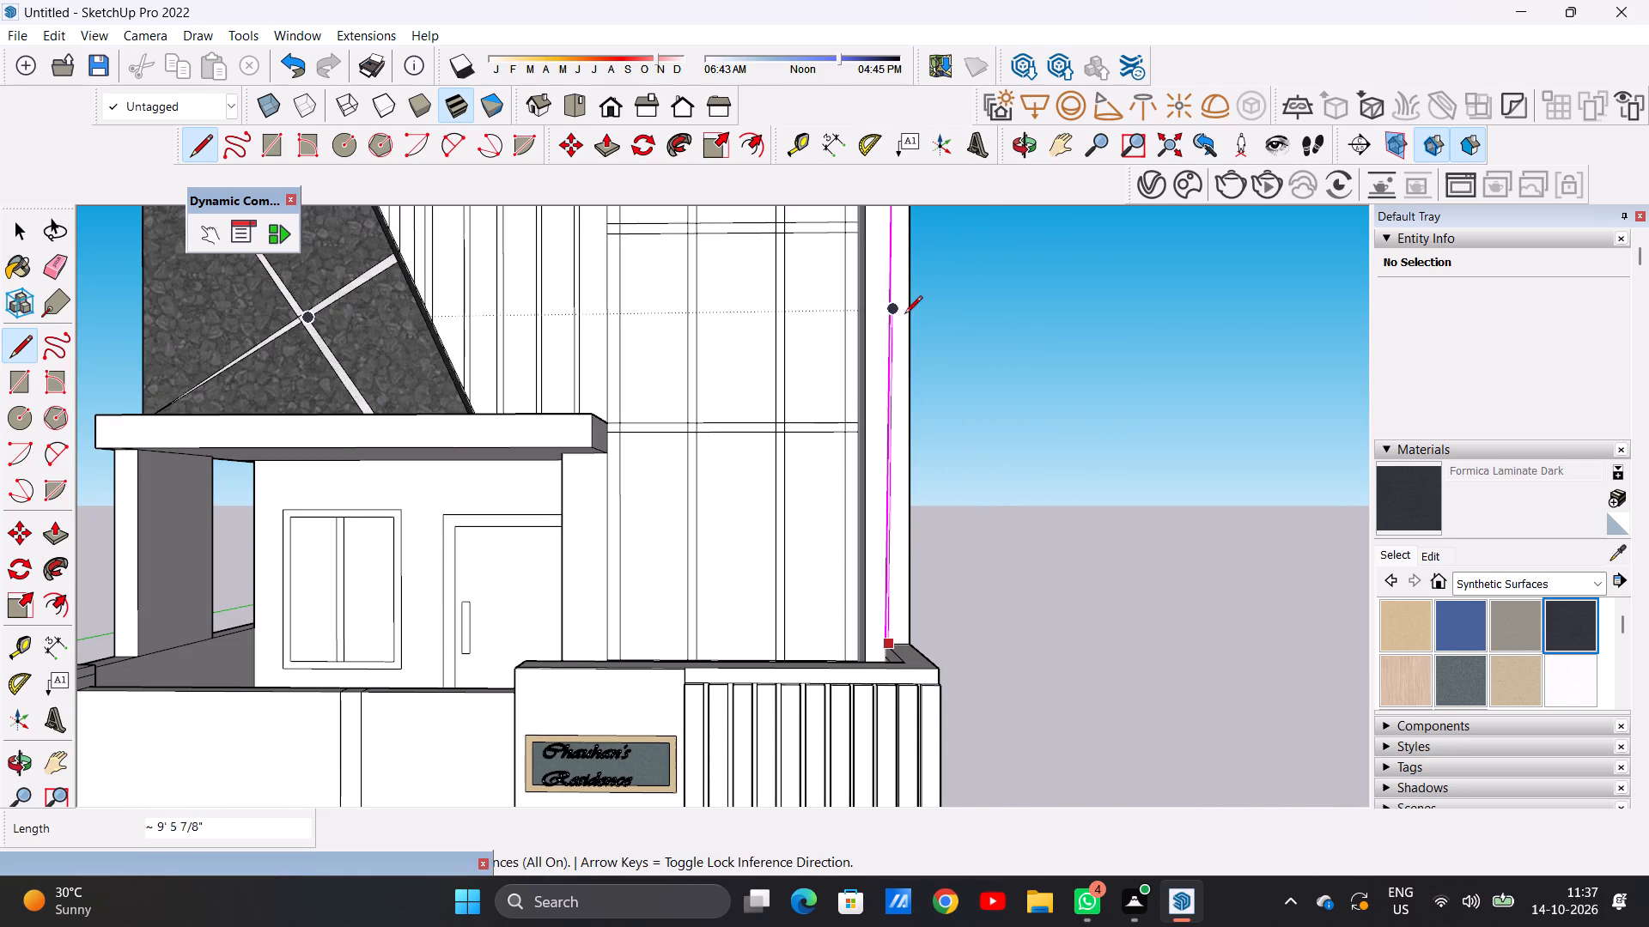
pyautogui.scroll(-10, 921, 502)
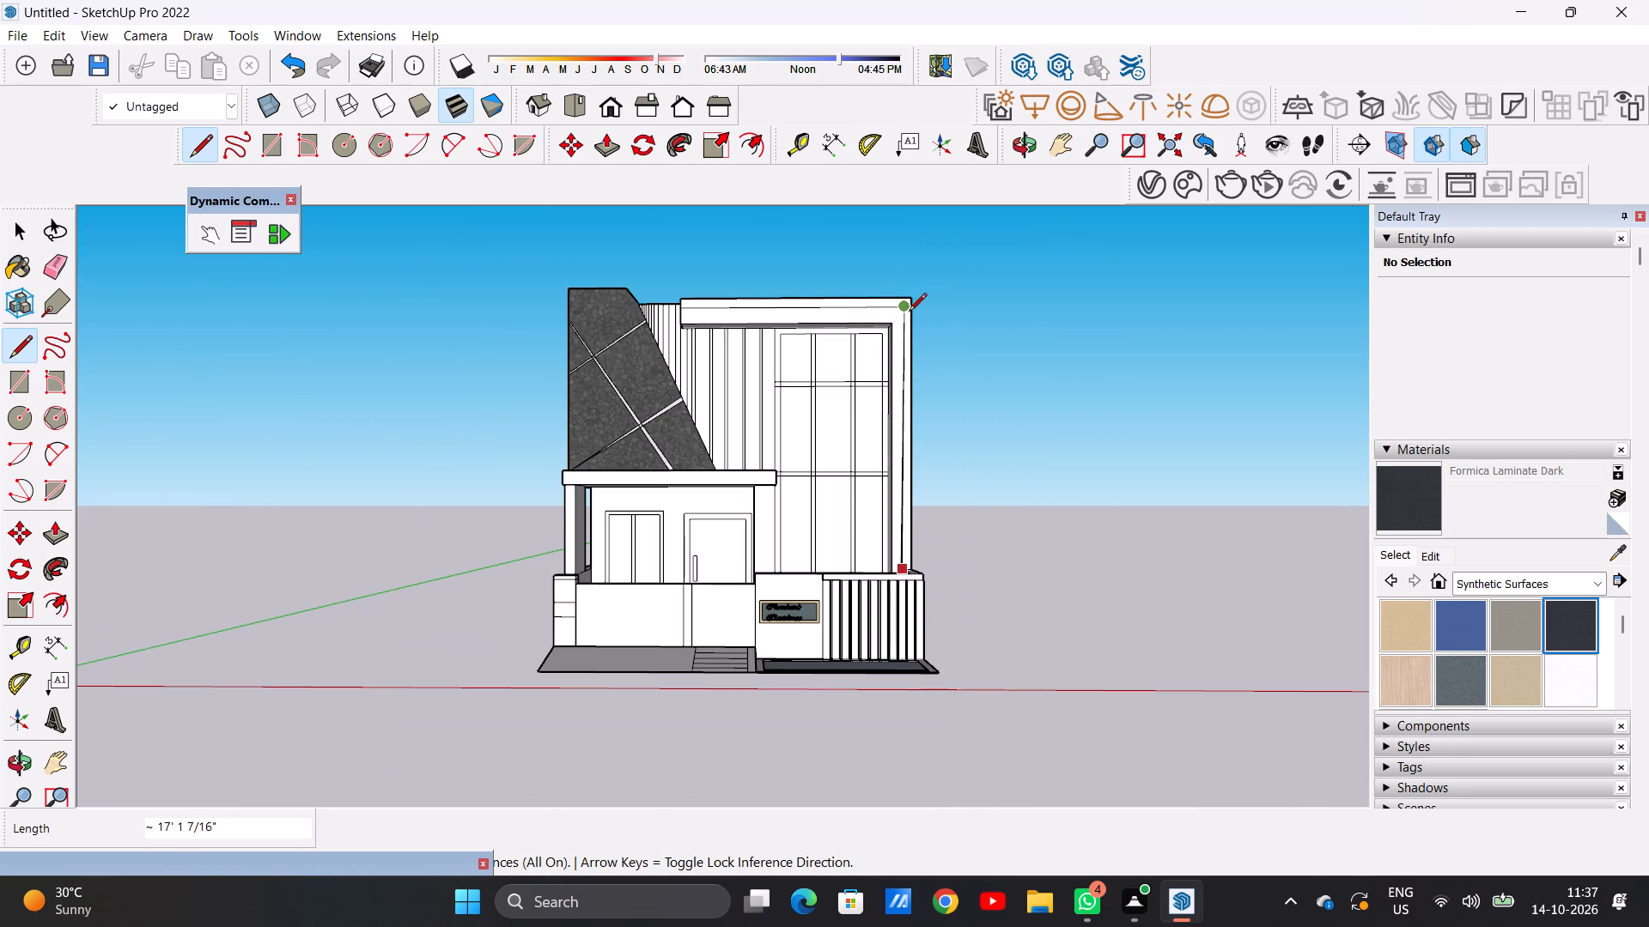
pyautogui.scroll(12, 900, 316)
pyautogui.scroll(-1, 901, 322)
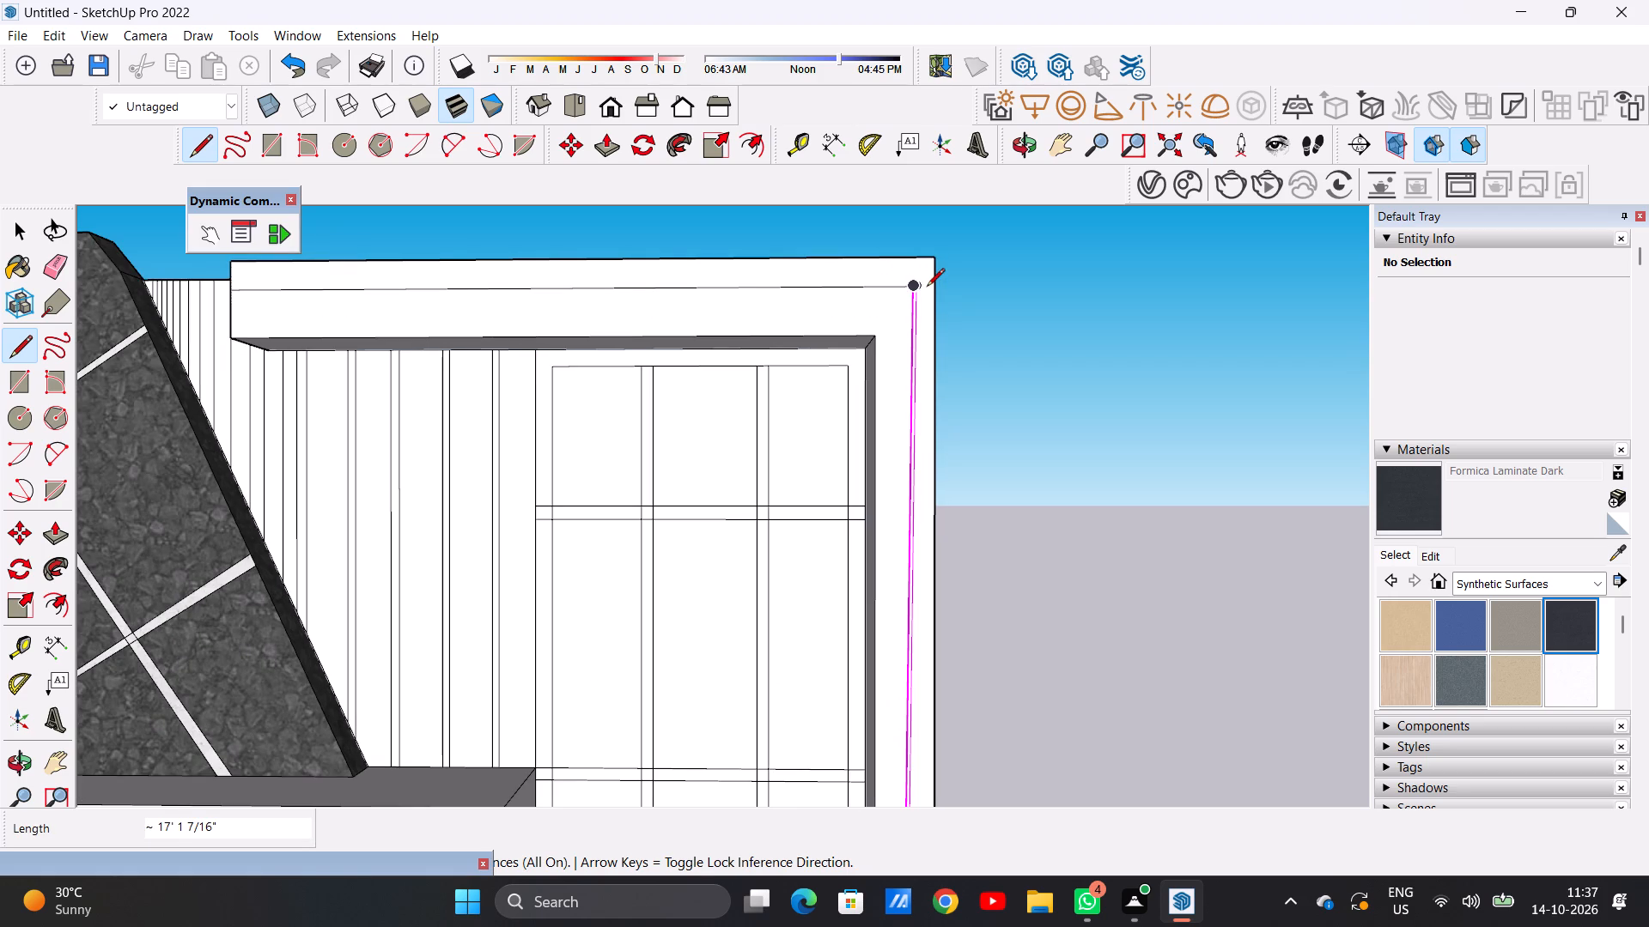
pyautogui.click(927, 288)
# Extend the second post line 7/8" upward and continue it about 14' 8" along the top beam to its free end, completing the narrow strip.
pyautogui.scroll(3, 917, 274)
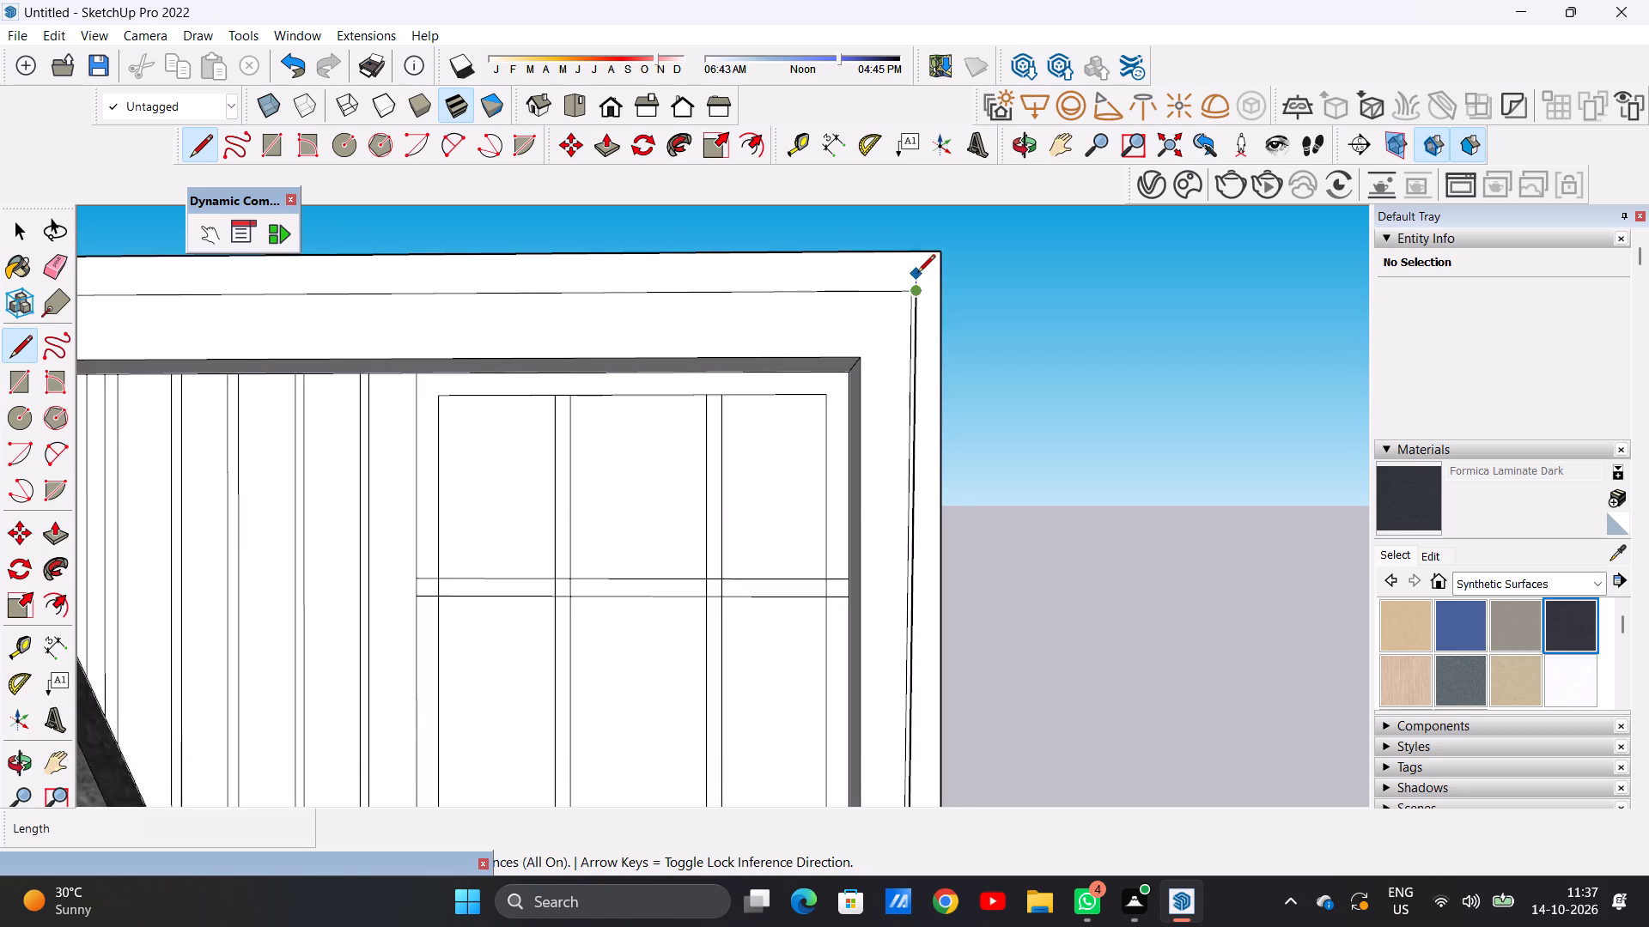
pyautogui.scroll(16, 917, 274)
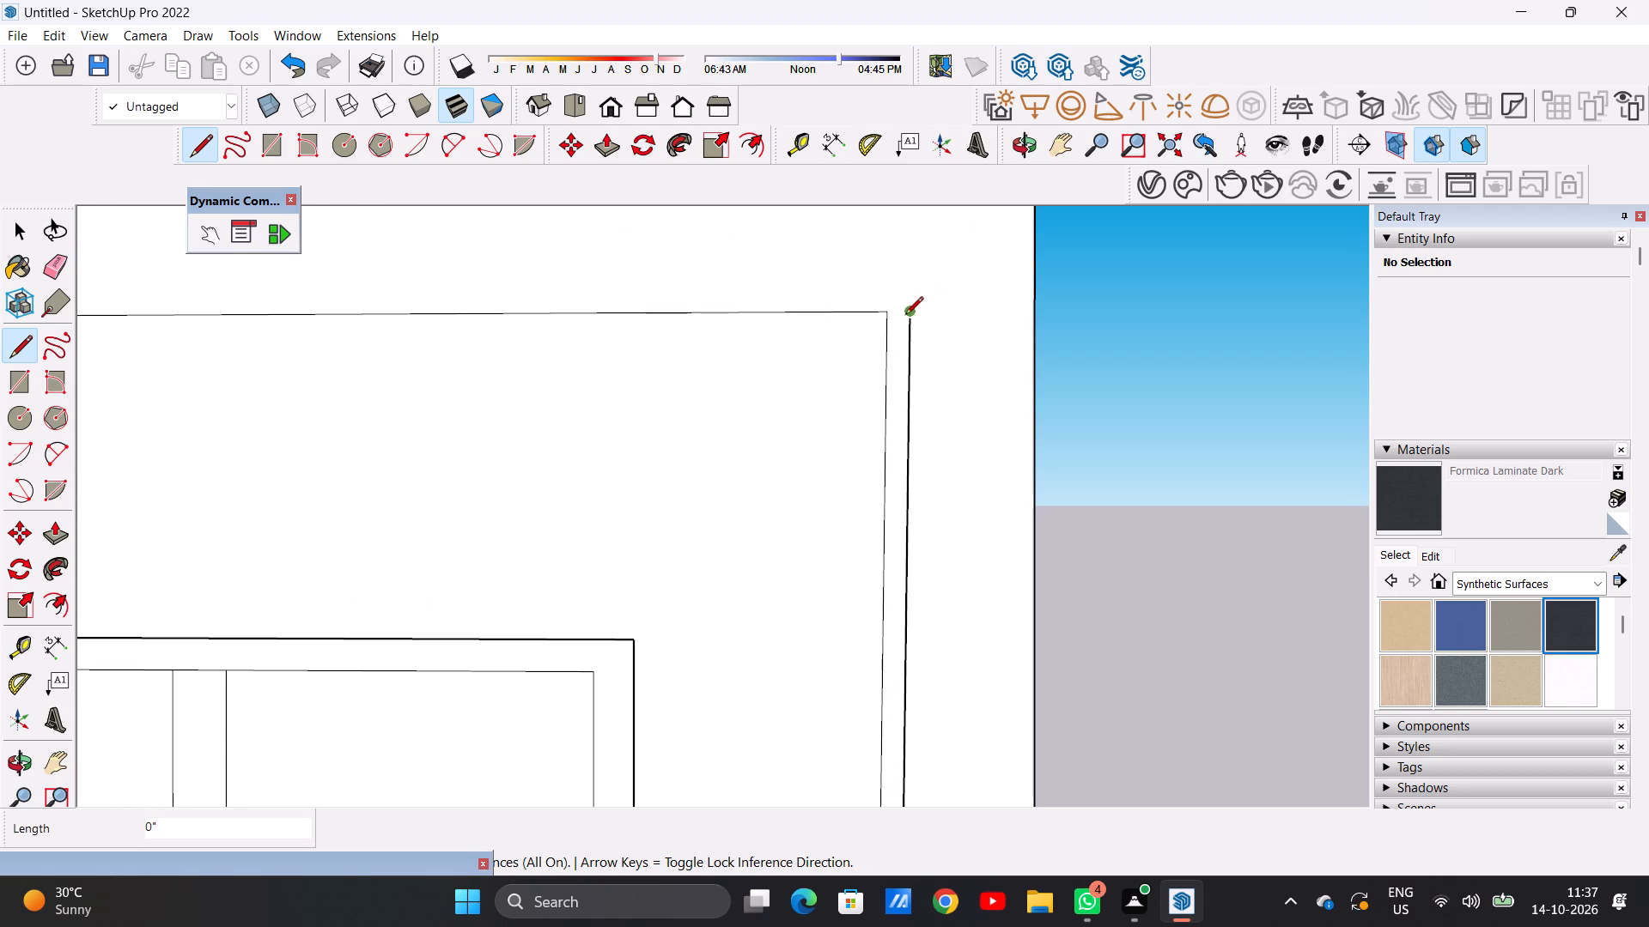
pyautogui.click(905, 316)
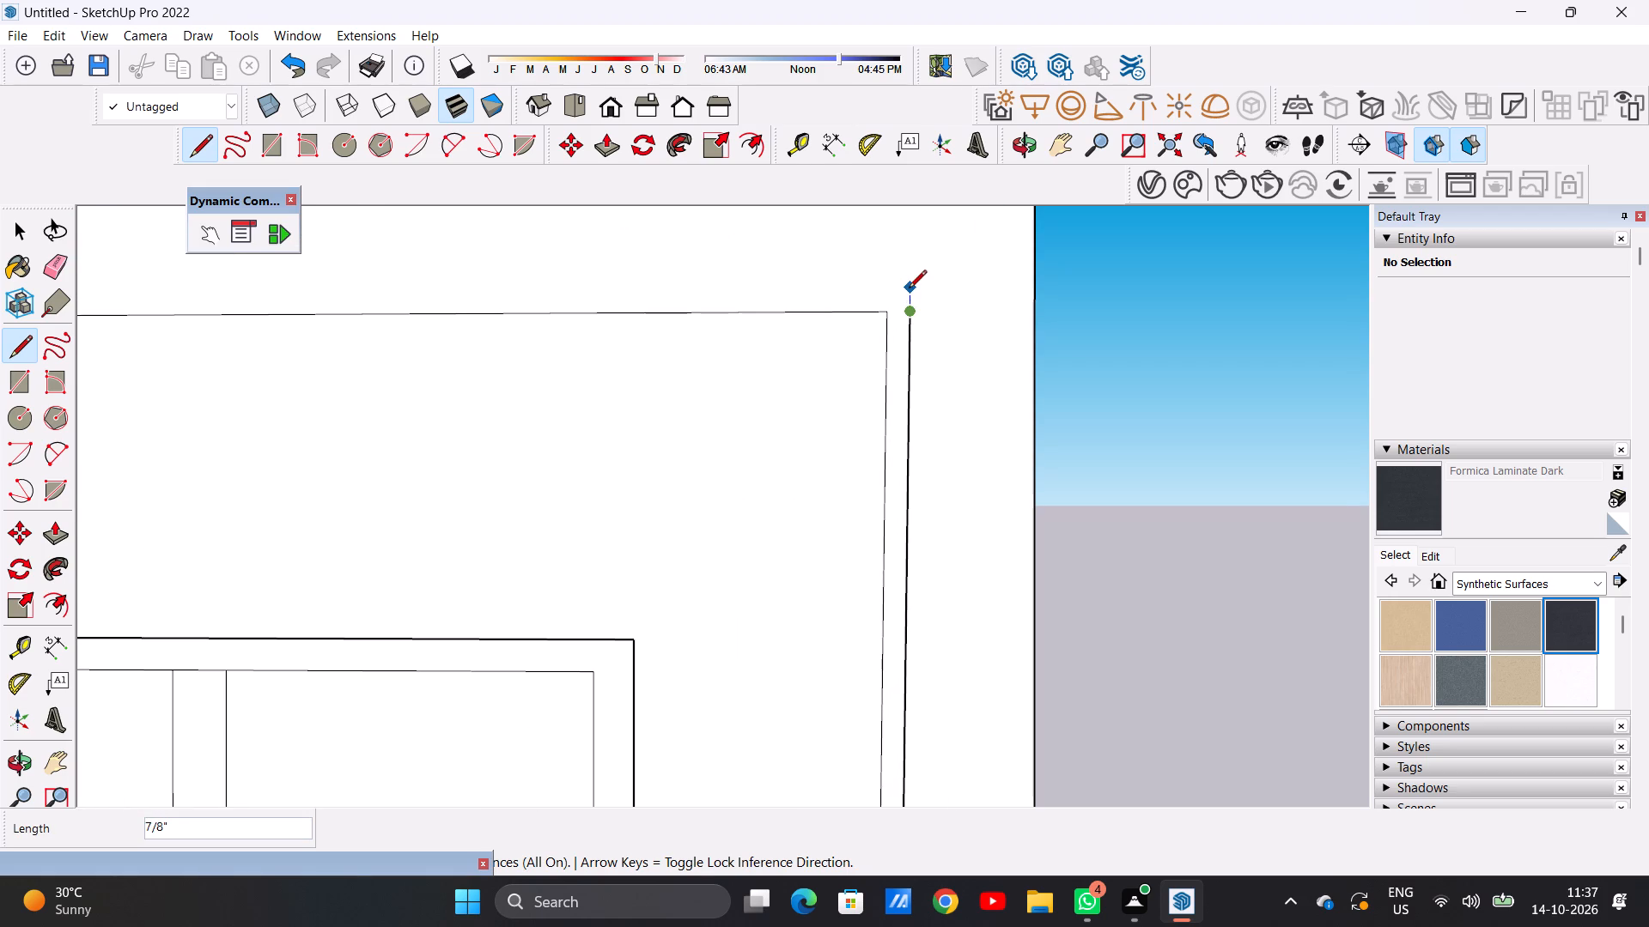
pyautogui.click(909, 289)
pyautogui.scroll(-20, 911, 307)
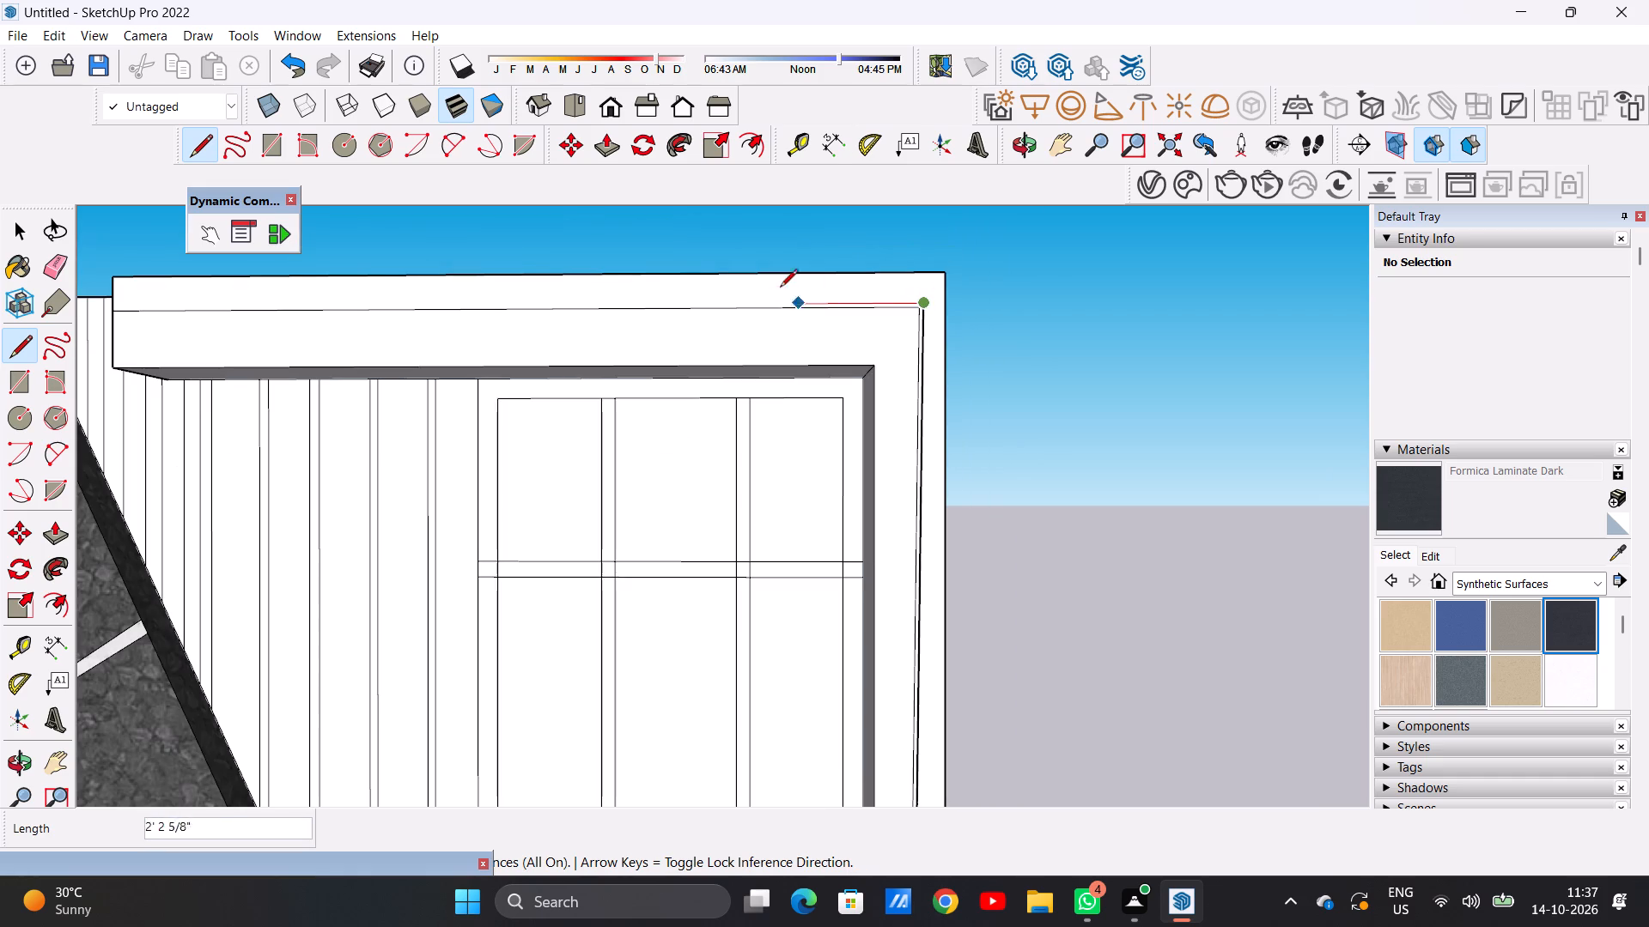
pyautogui.scroll(6, 275, 284)
pyautogui.scroll(-7, 173, 296)
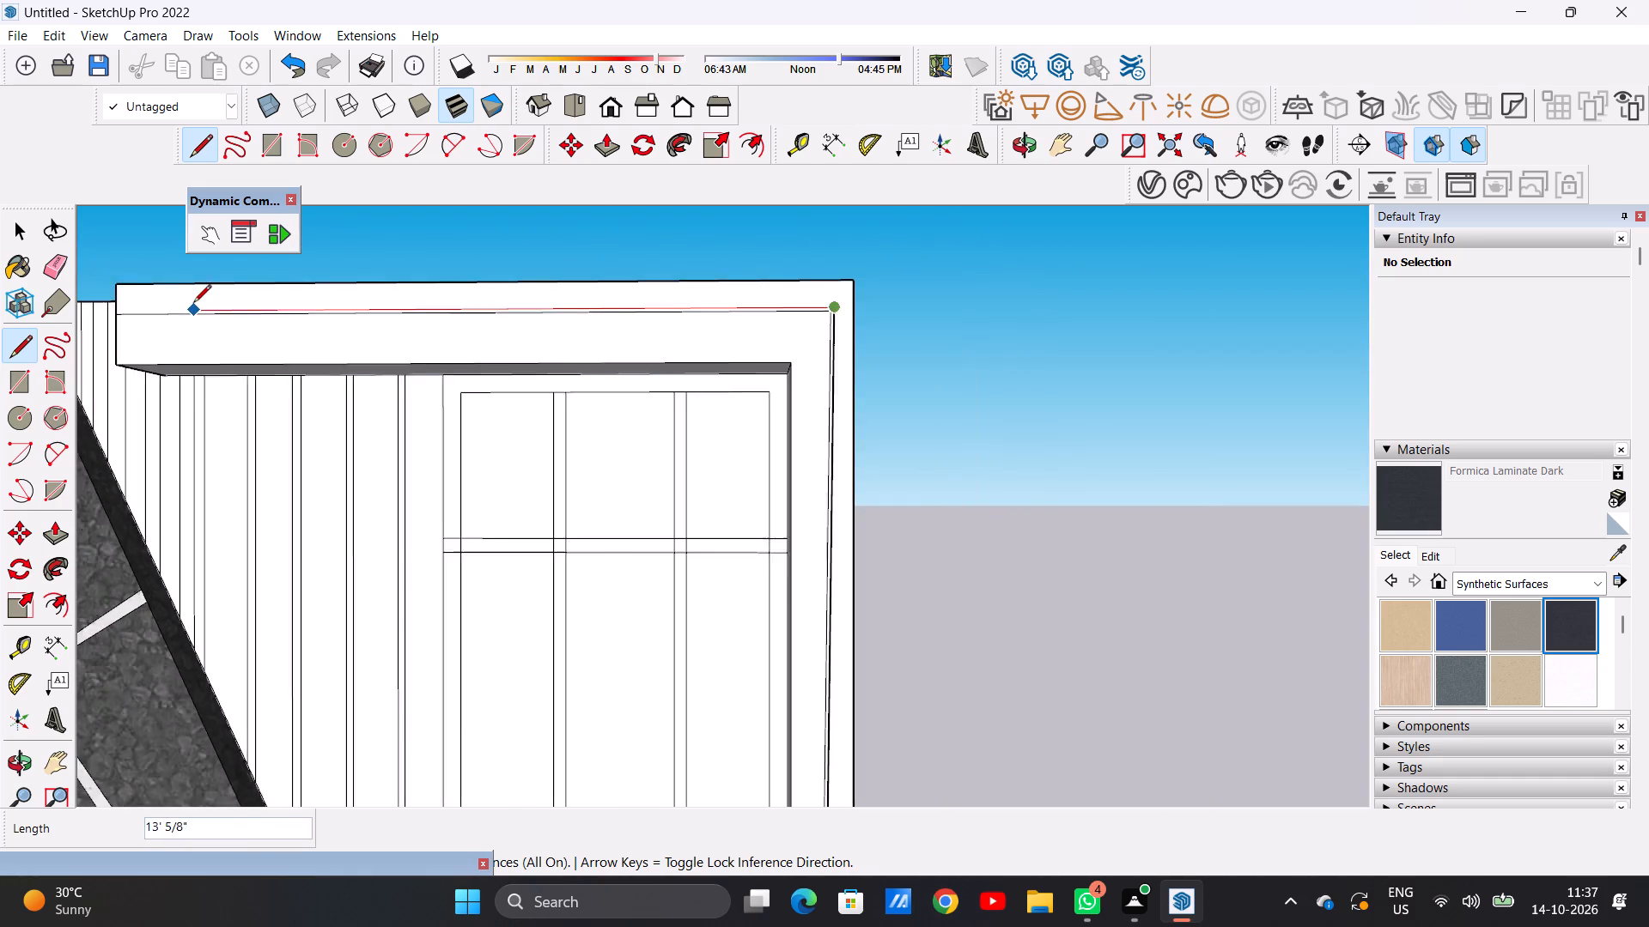
pyautogui.scroll(-4, 193, 304)
pyautogui.scroll(7, 116, 305)
pyautogui.scroll(-1, 121, 320)
pyautogui.scroll(11, 121, 320)
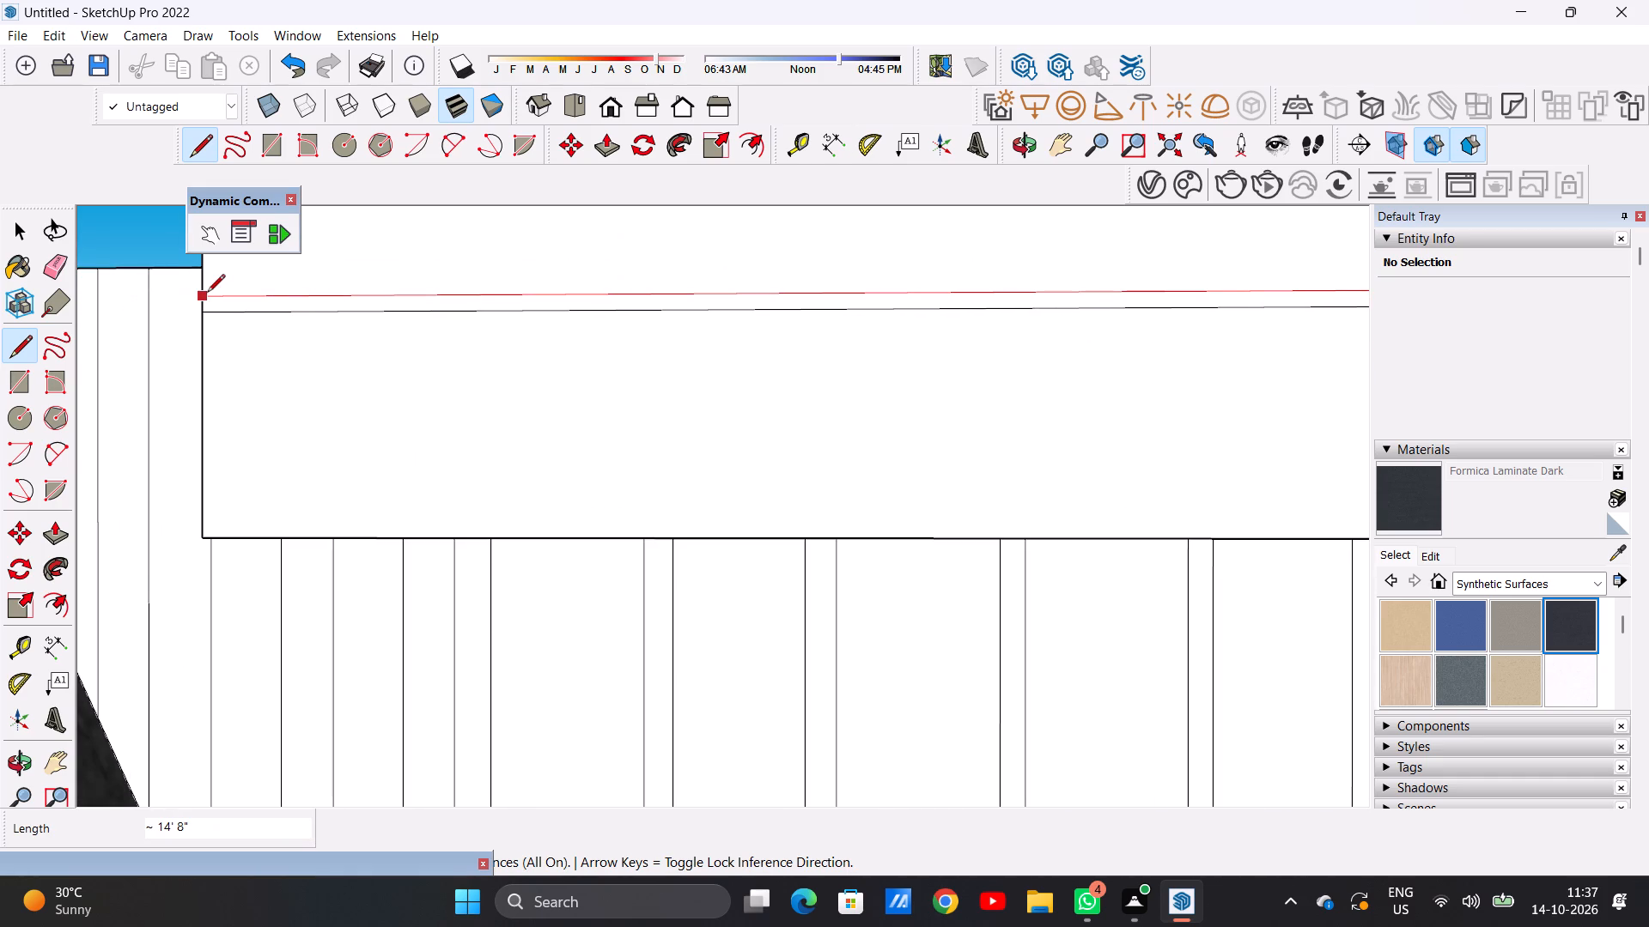
pyautogui.click(207, 294)
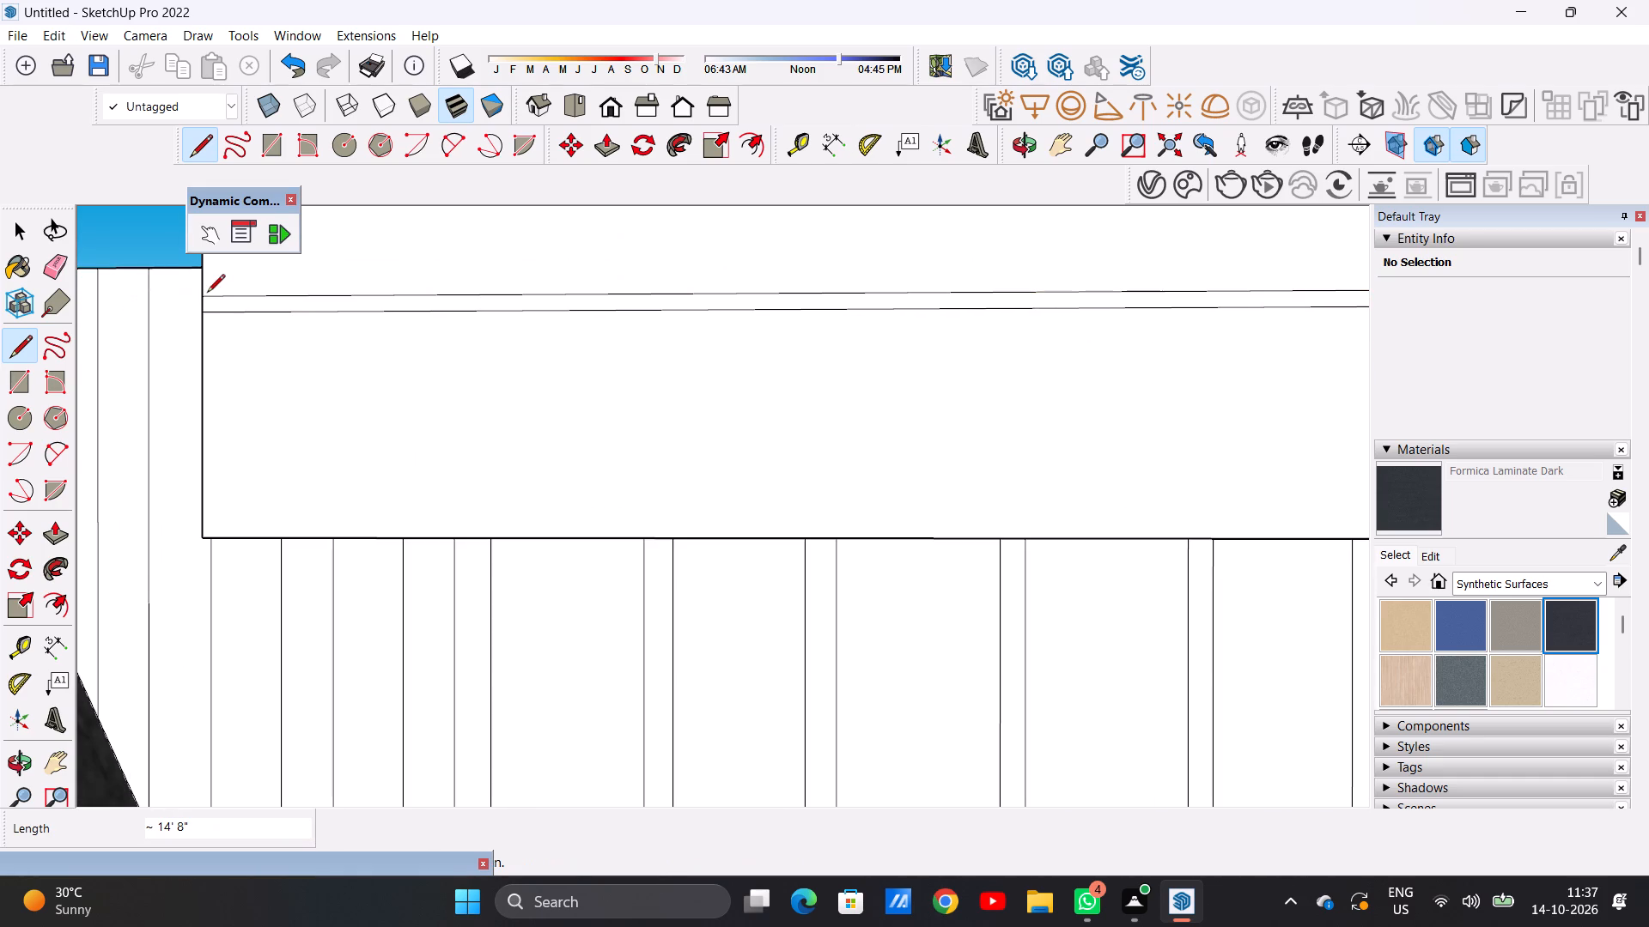
pyautogui.press('space')
pyautogui.scroll(1, 228, 306)
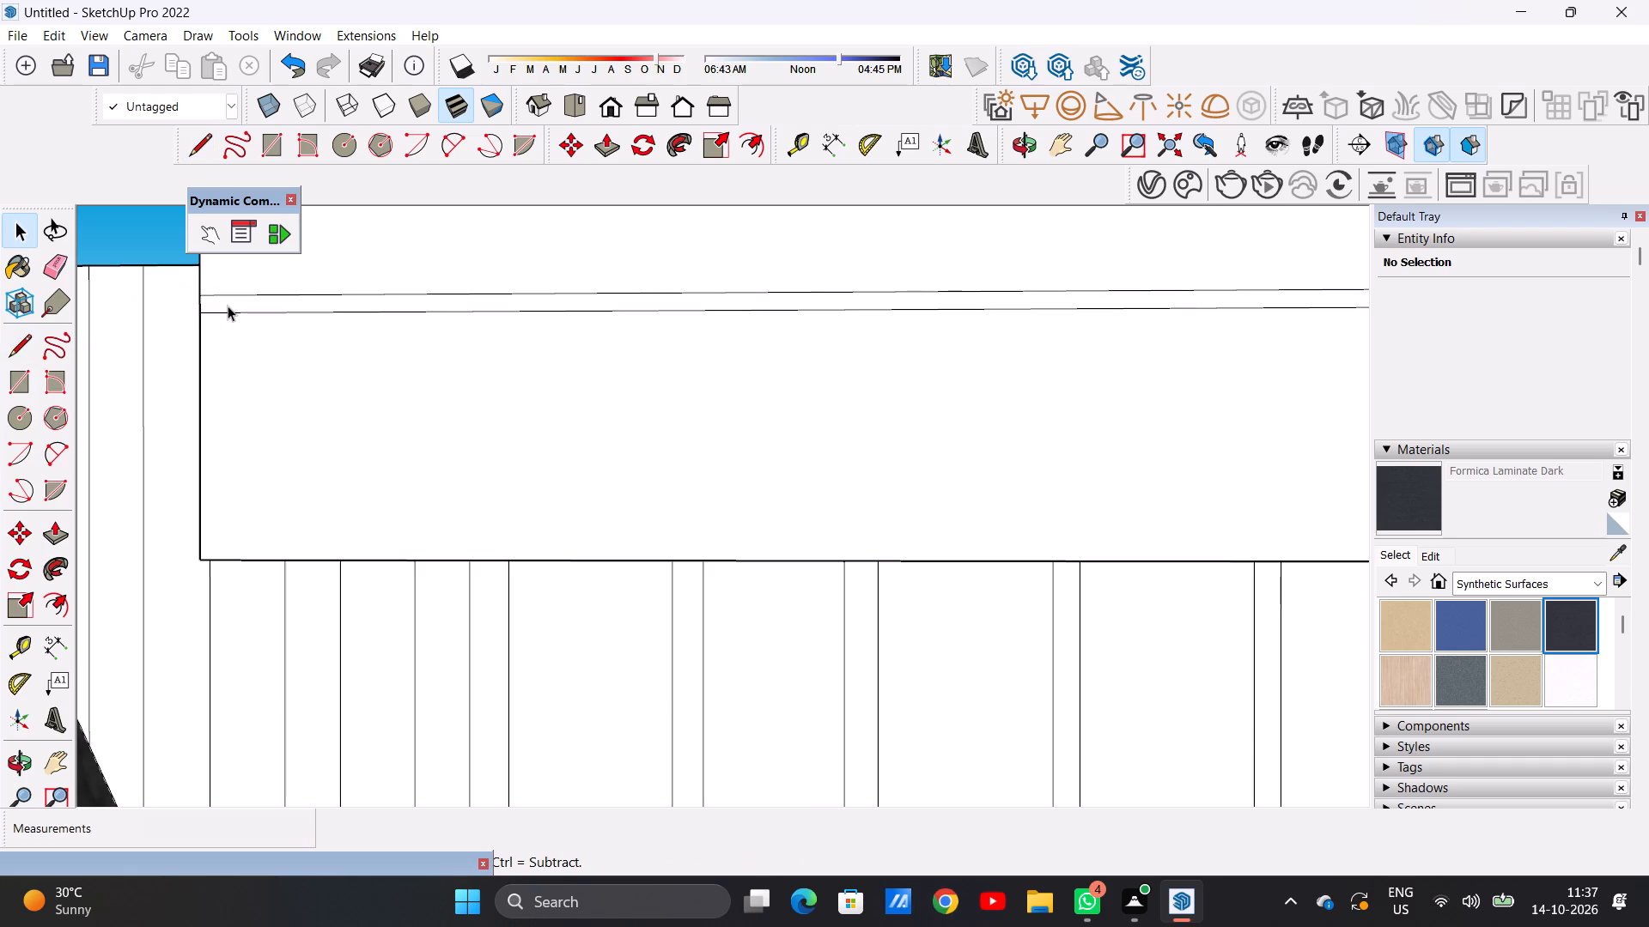
# Paint the narrow strip along the tall frame's top beam and outer post with Formica Beige.
pyautogui.scroll(-9, 681, 478)
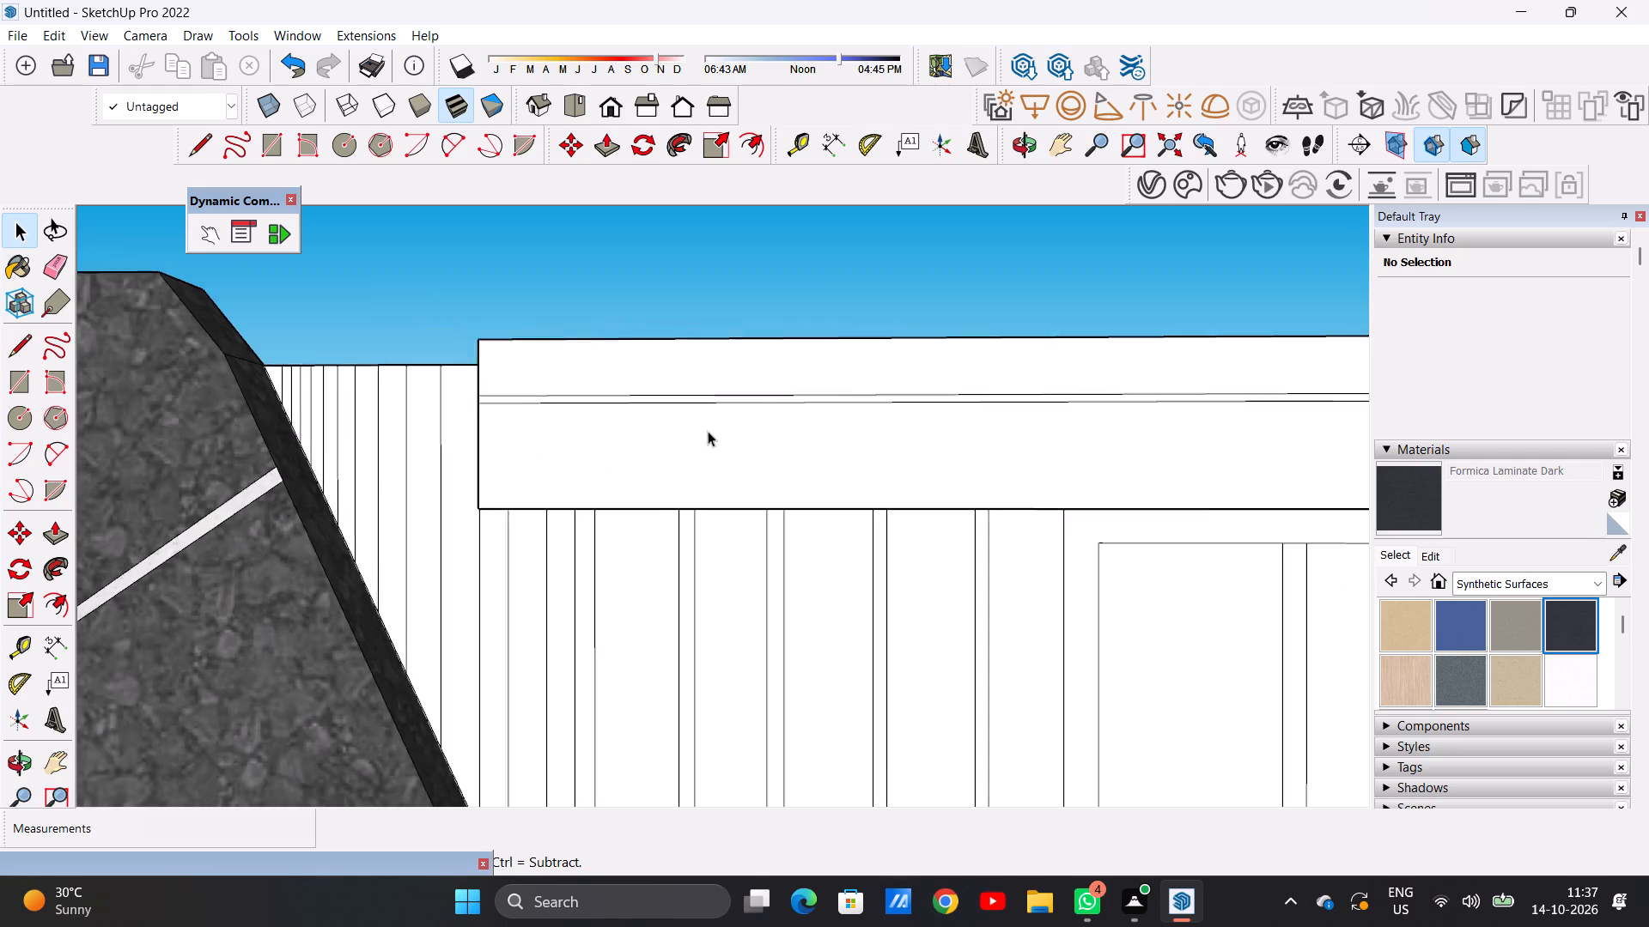
pyautogui.scroll(-13, 708, 431)
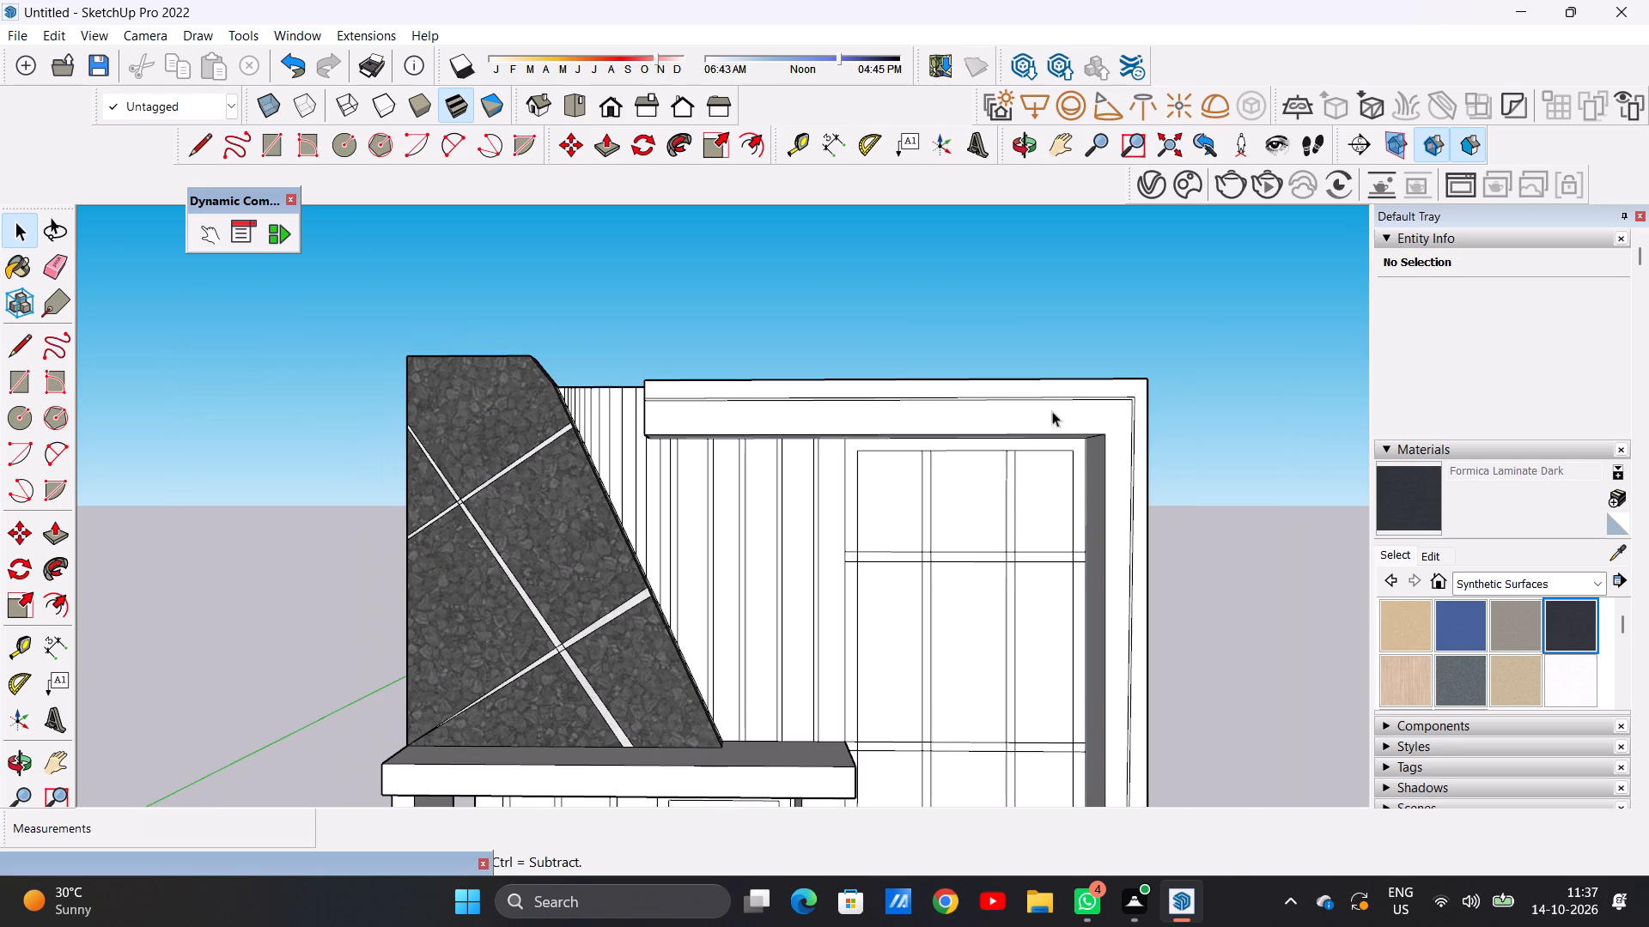
pyautogui.scroll(9, 1050, 389)
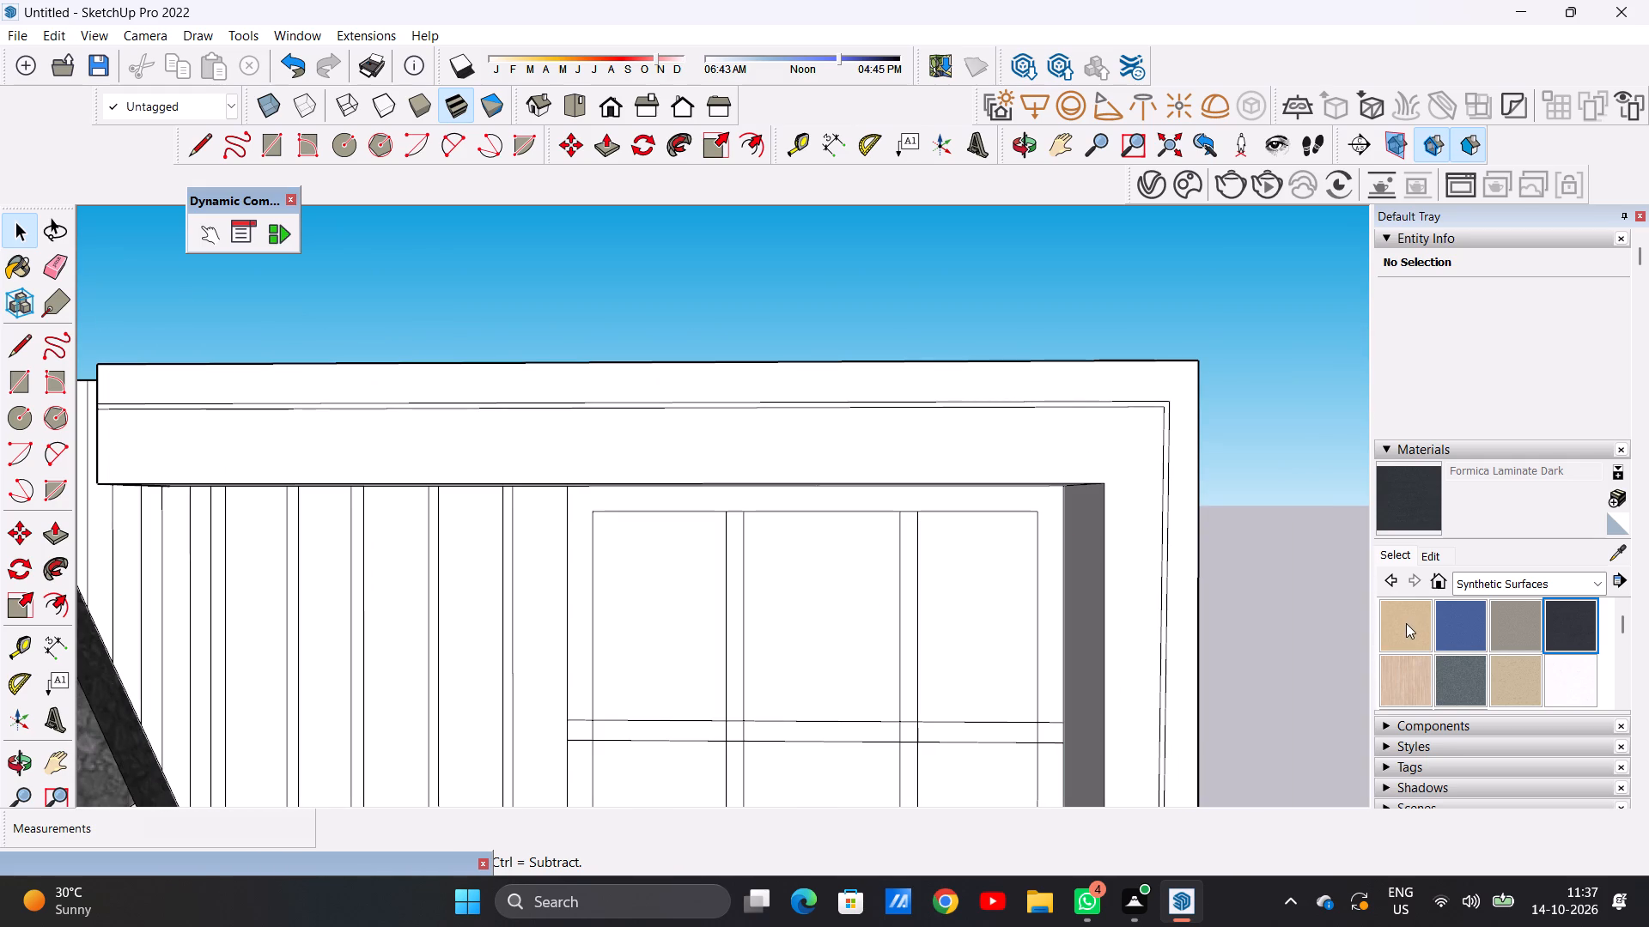
pyautogui.click(1396, 624)
pyautogui.scroll(15, 1143, 408)
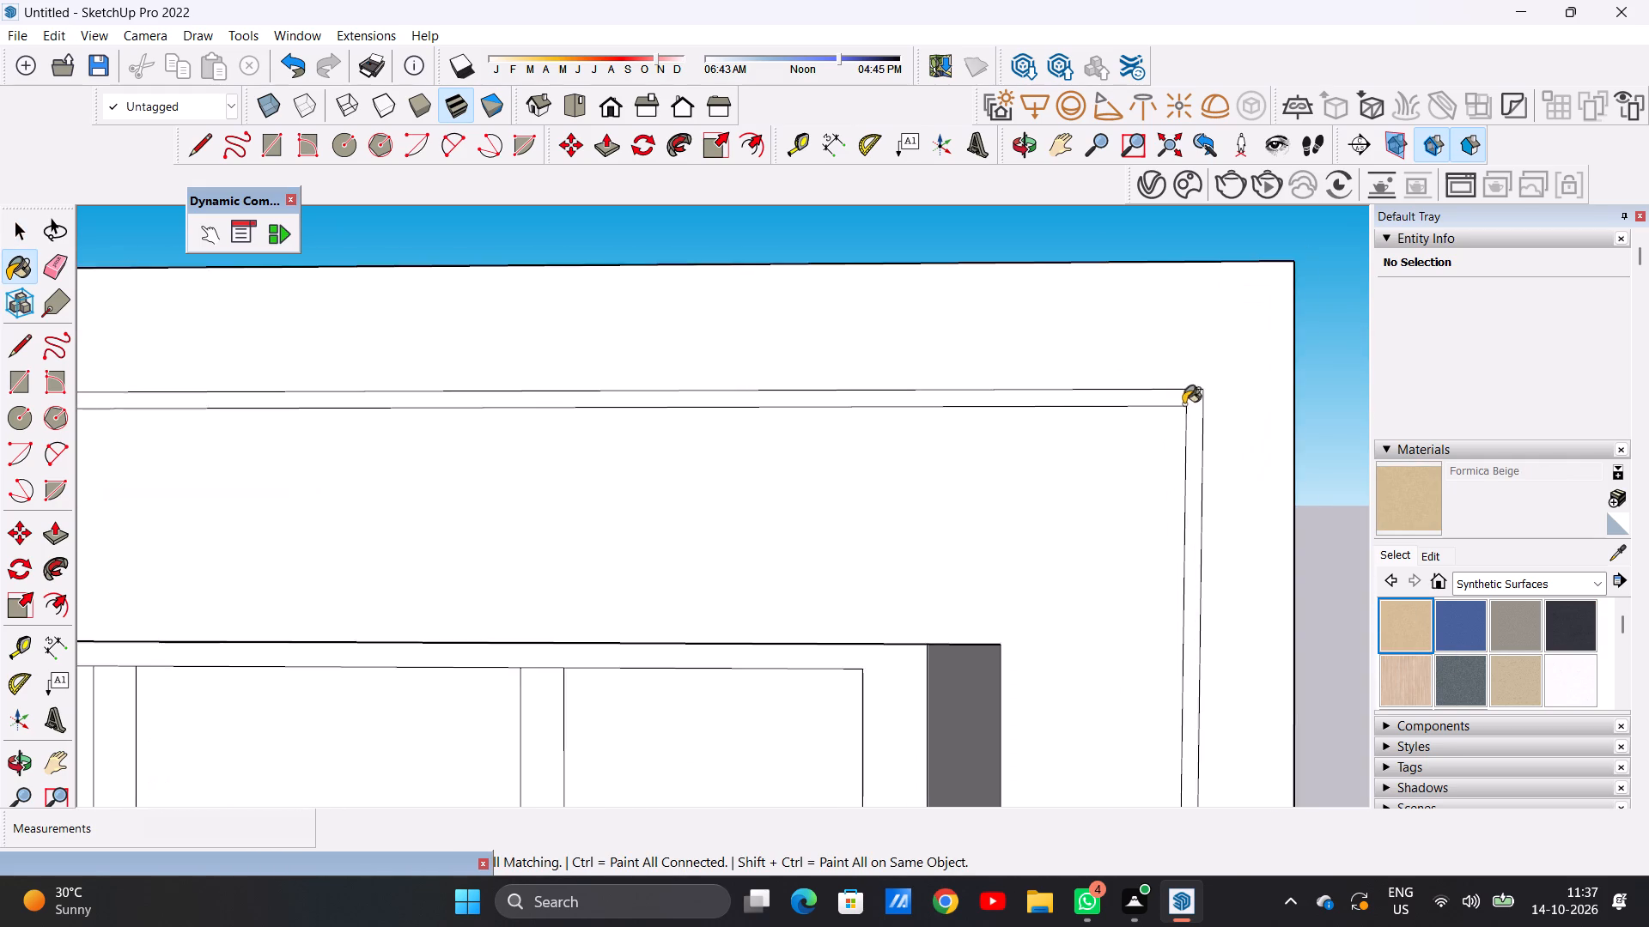
pyautogui.scroll(5, 1184, 404)
pyautogui.click(1190, 398)
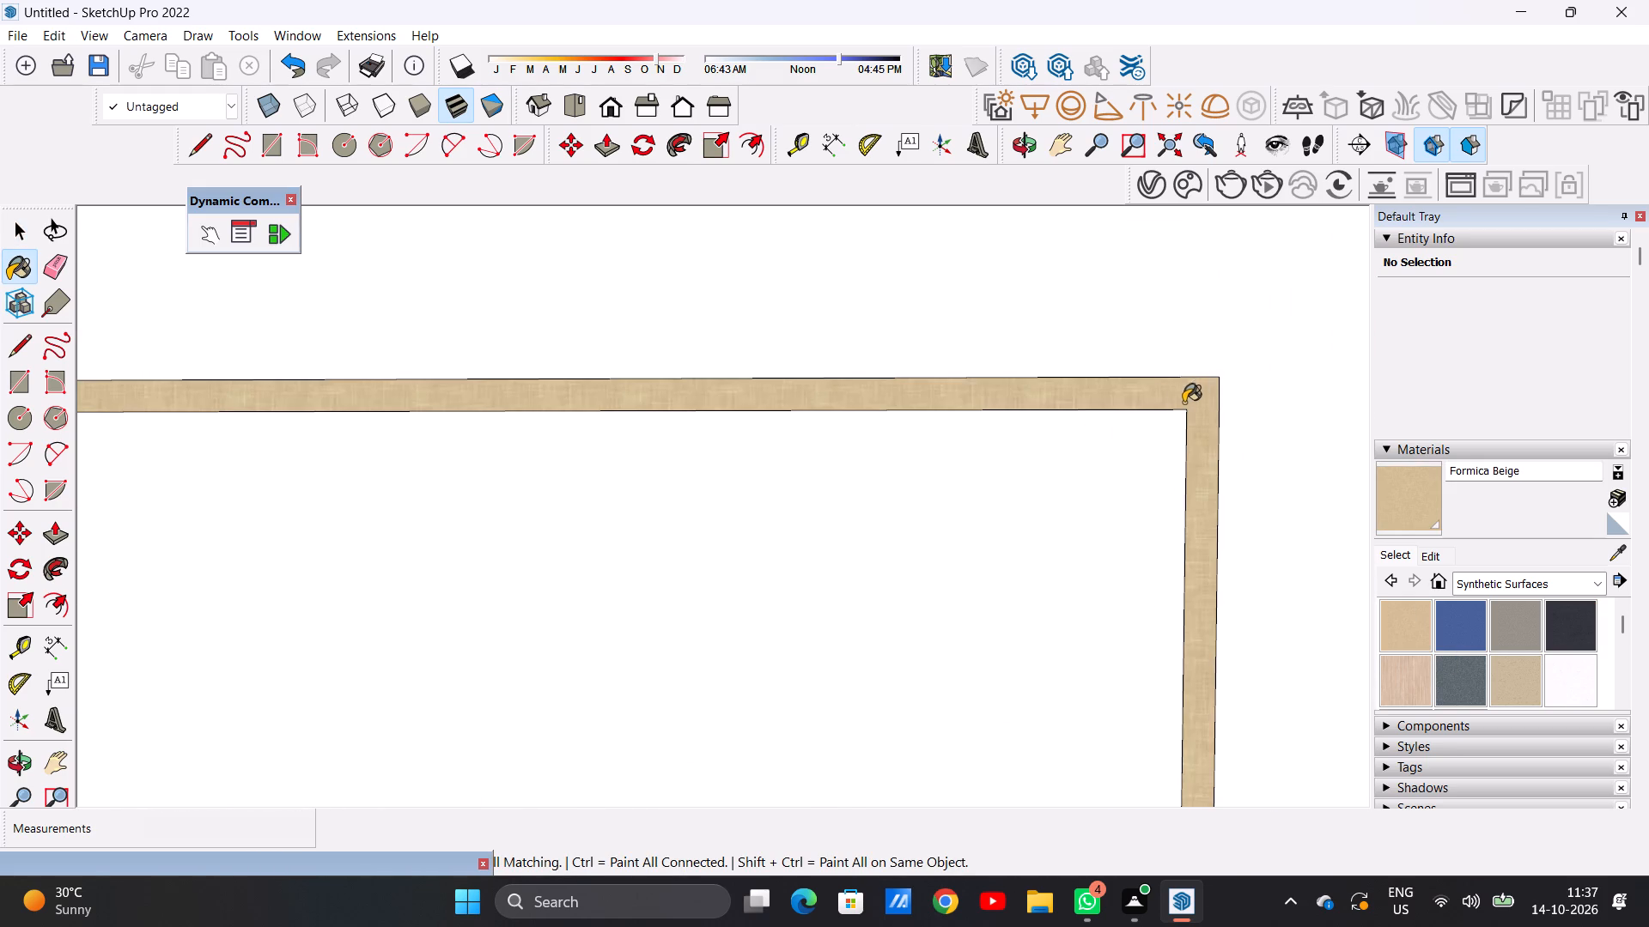
pyautogui.press('space')
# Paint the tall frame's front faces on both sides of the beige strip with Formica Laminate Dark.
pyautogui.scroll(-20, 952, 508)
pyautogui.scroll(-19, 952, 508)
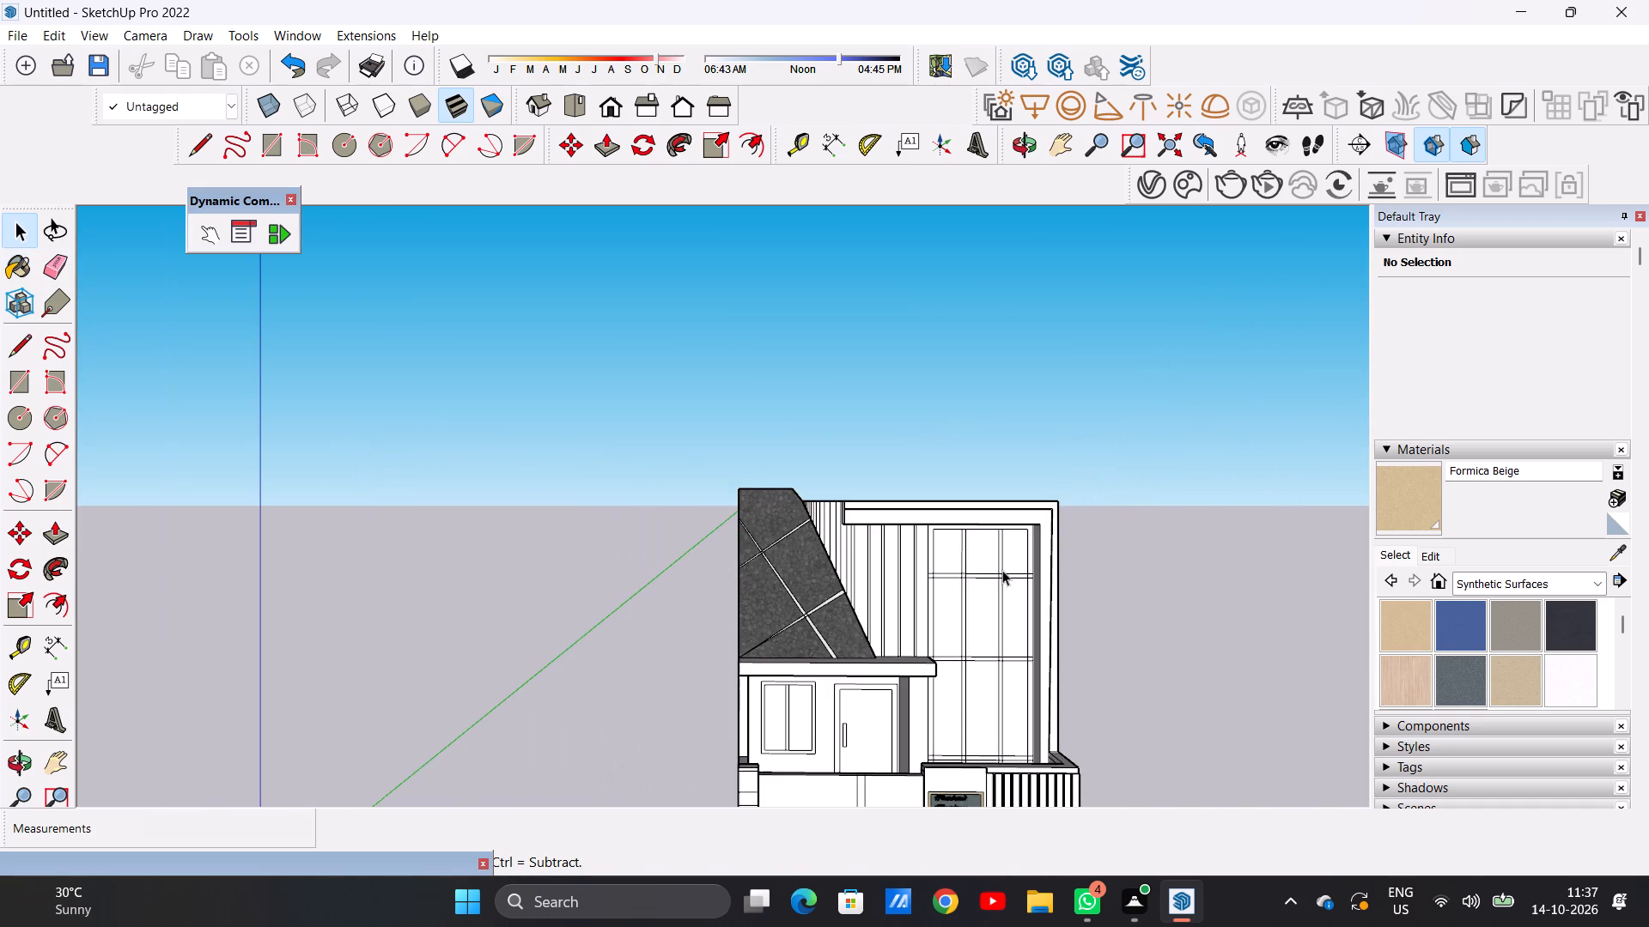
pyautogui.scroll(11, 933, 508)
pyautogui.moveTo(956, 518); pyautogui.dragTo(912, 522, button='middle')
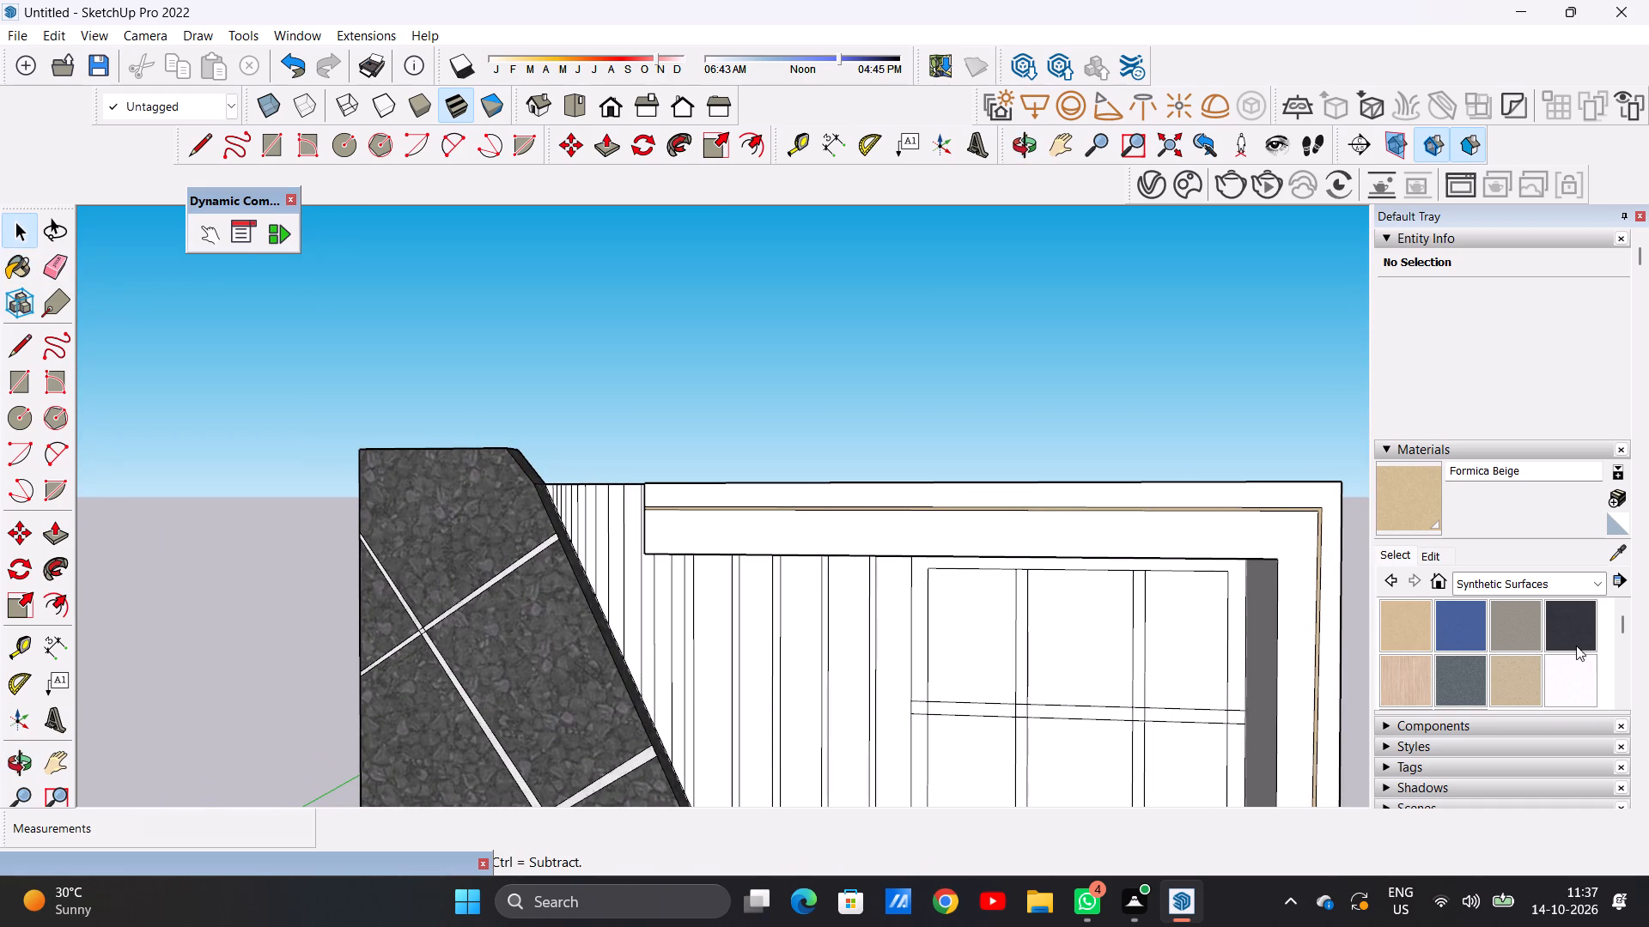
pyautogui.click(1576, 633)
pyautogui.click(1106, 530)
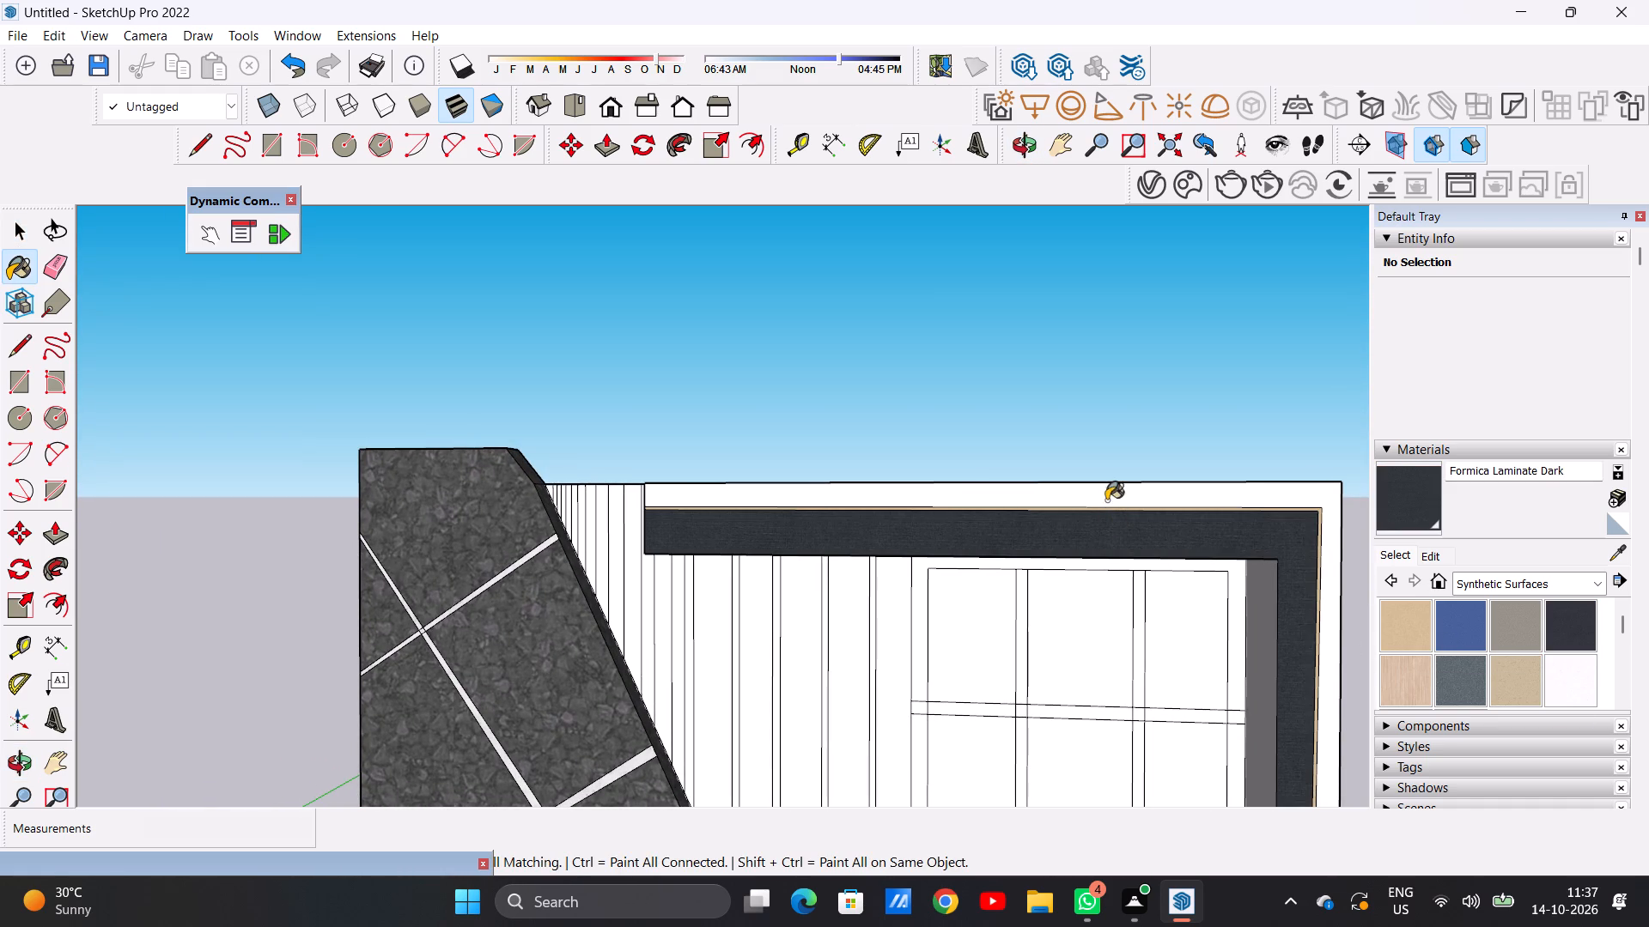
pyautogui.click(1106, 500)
# Examine the dark frame and its thin beige strip from a distance and close up along the post and beam.
pyautogui.scroll(-19, 1050, 509)
pyautogui.scroll(7, 1129, 672)
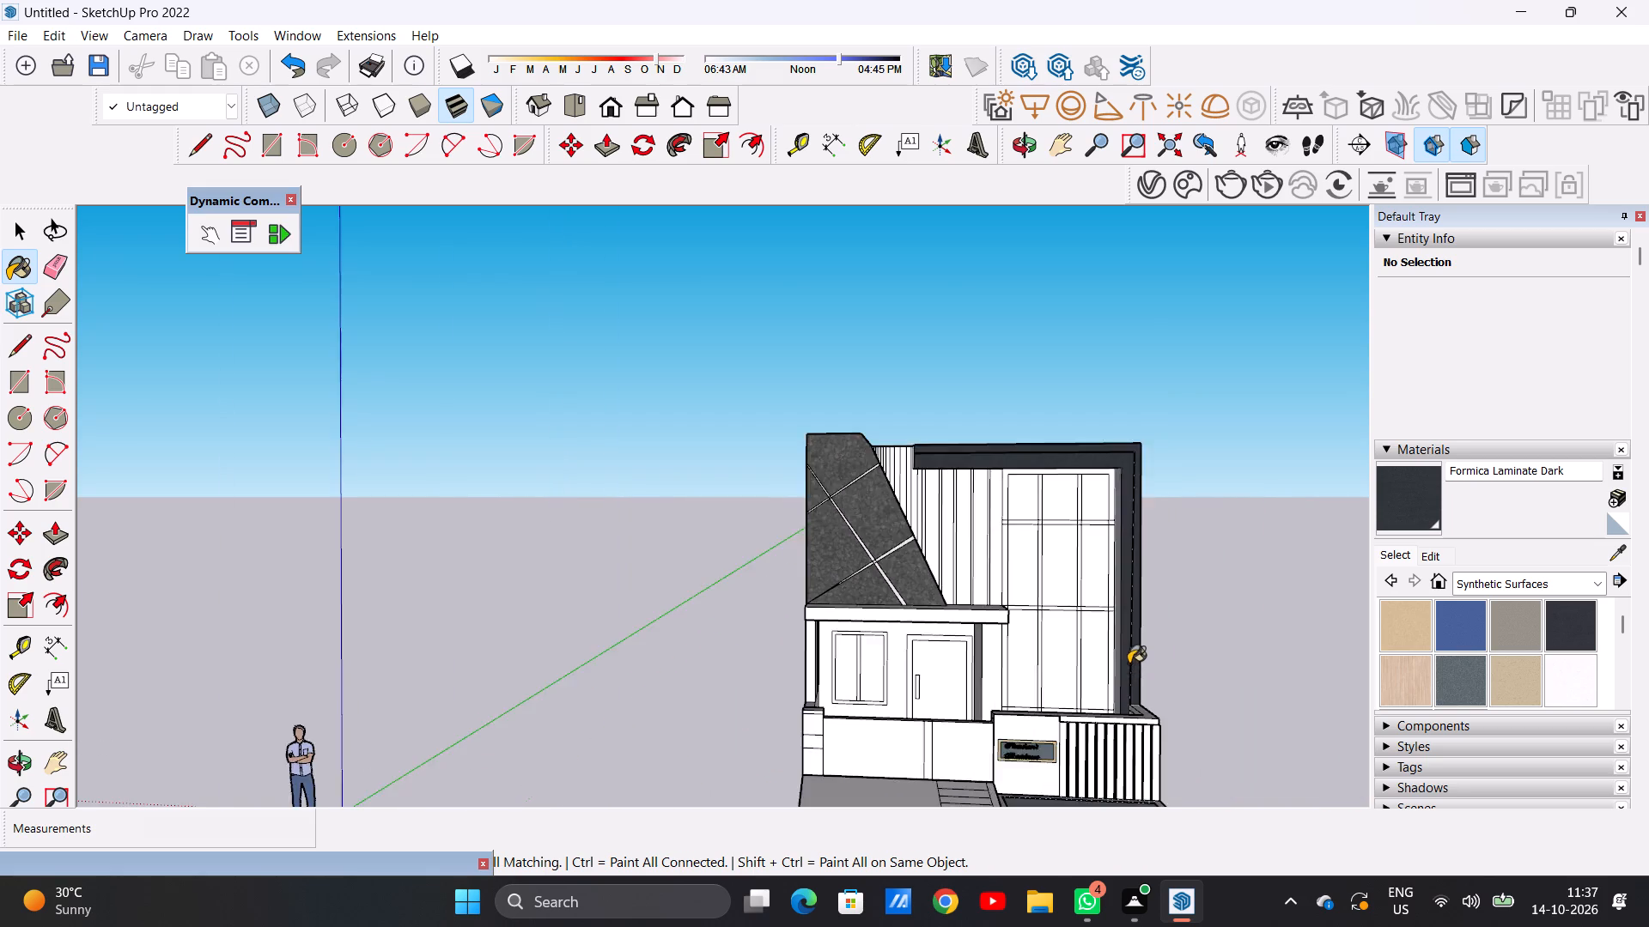
pyautogui.scroll(17, 1129, 663)
pyautogui.moveTo(1142, 633); pyautogui.dragTo(964, 688, button='middle')
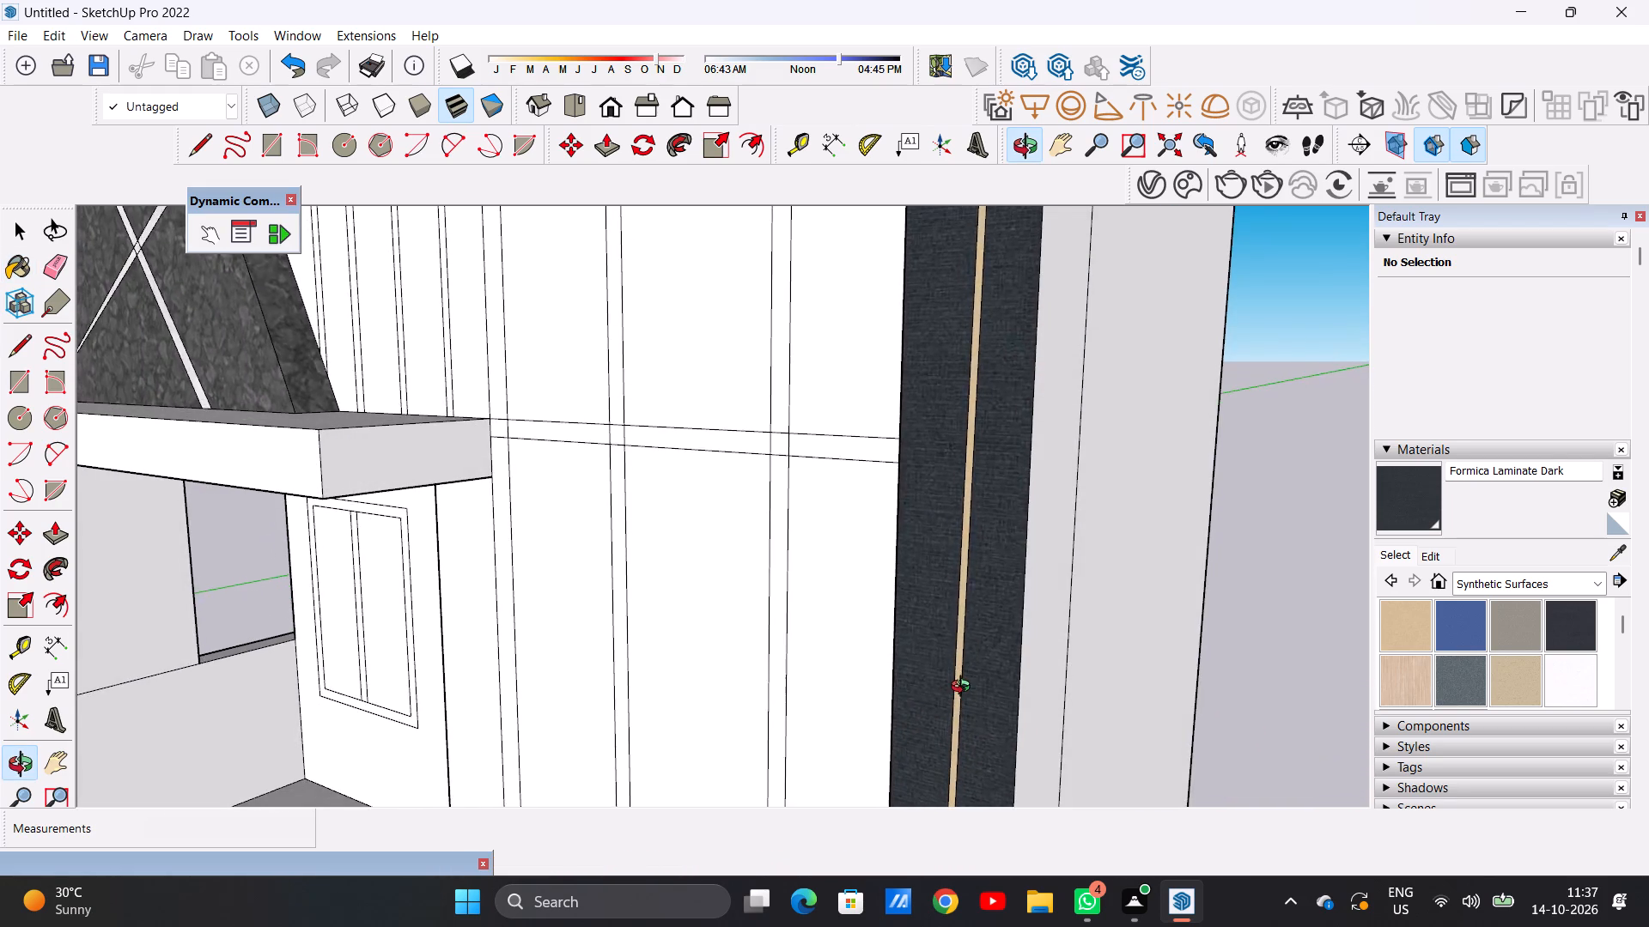
pyautogui.moveTo(964, 688); pyautogui.dragTo(966, 688, button='middle')
pyautogui.scroll(-20, 1007, 673)
pyautogui.scroll(-4, 1007, 673)
pyautogui.moveTo(922, 564); pyautogui.dragTo(1109, 494, button='middle')
pyautogui.scroll(1, 955, 560)
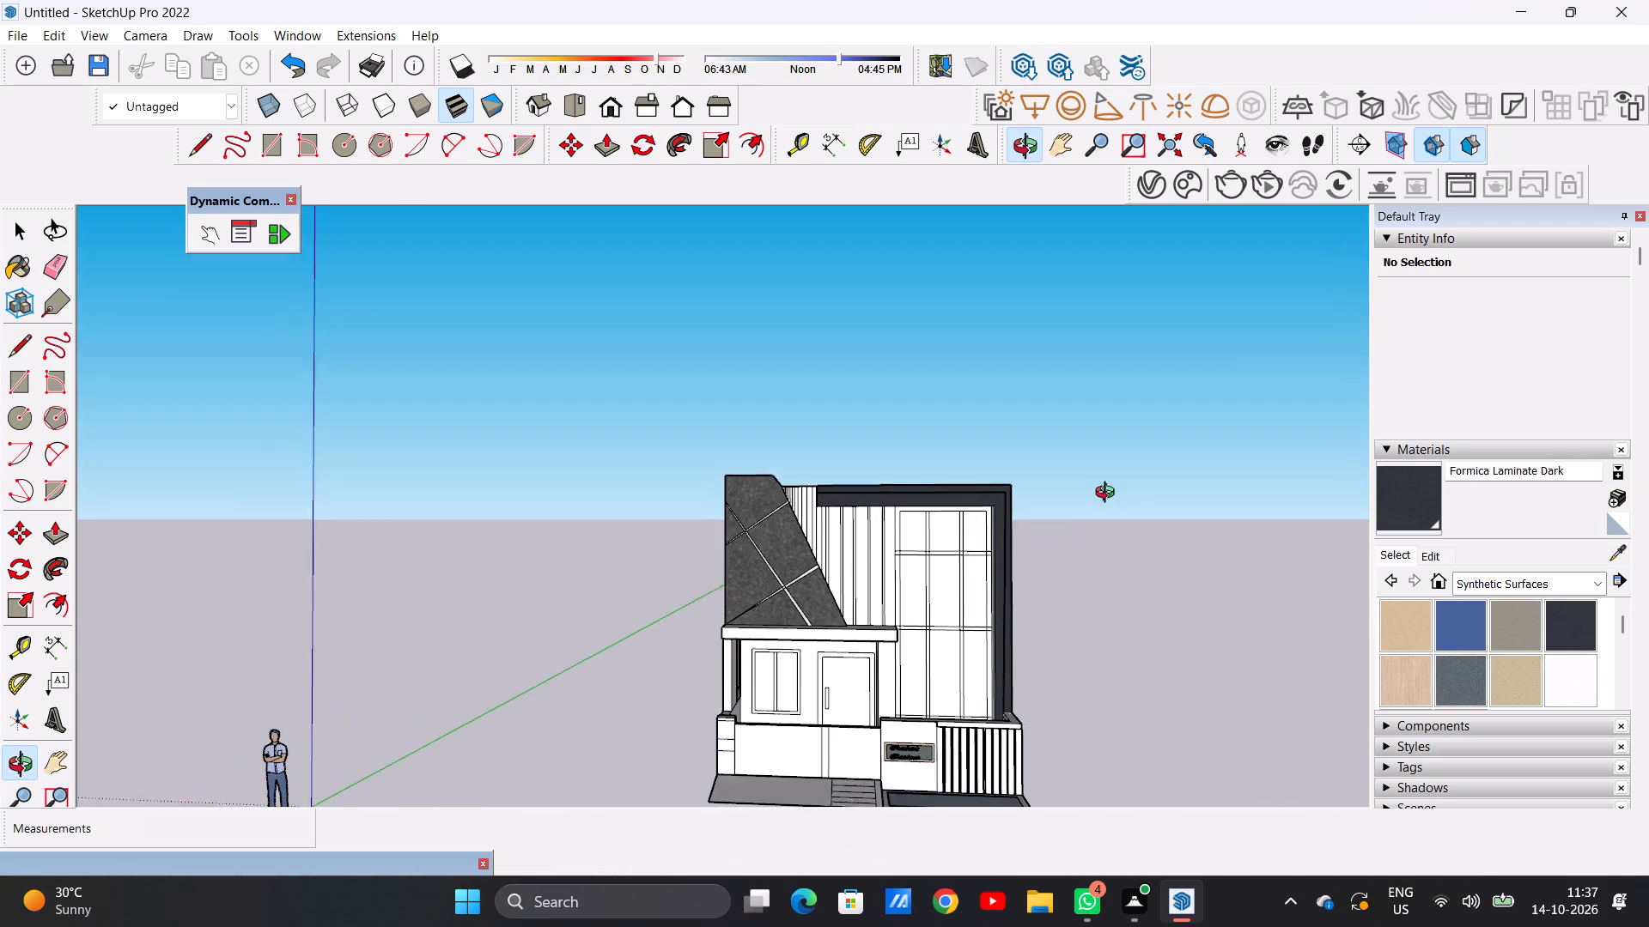
pyautogui.moveTo(1109, 494); pyautogui.dragTo(1108, 478, button='middle')
pyautogui.scroll(19, 837, 491)
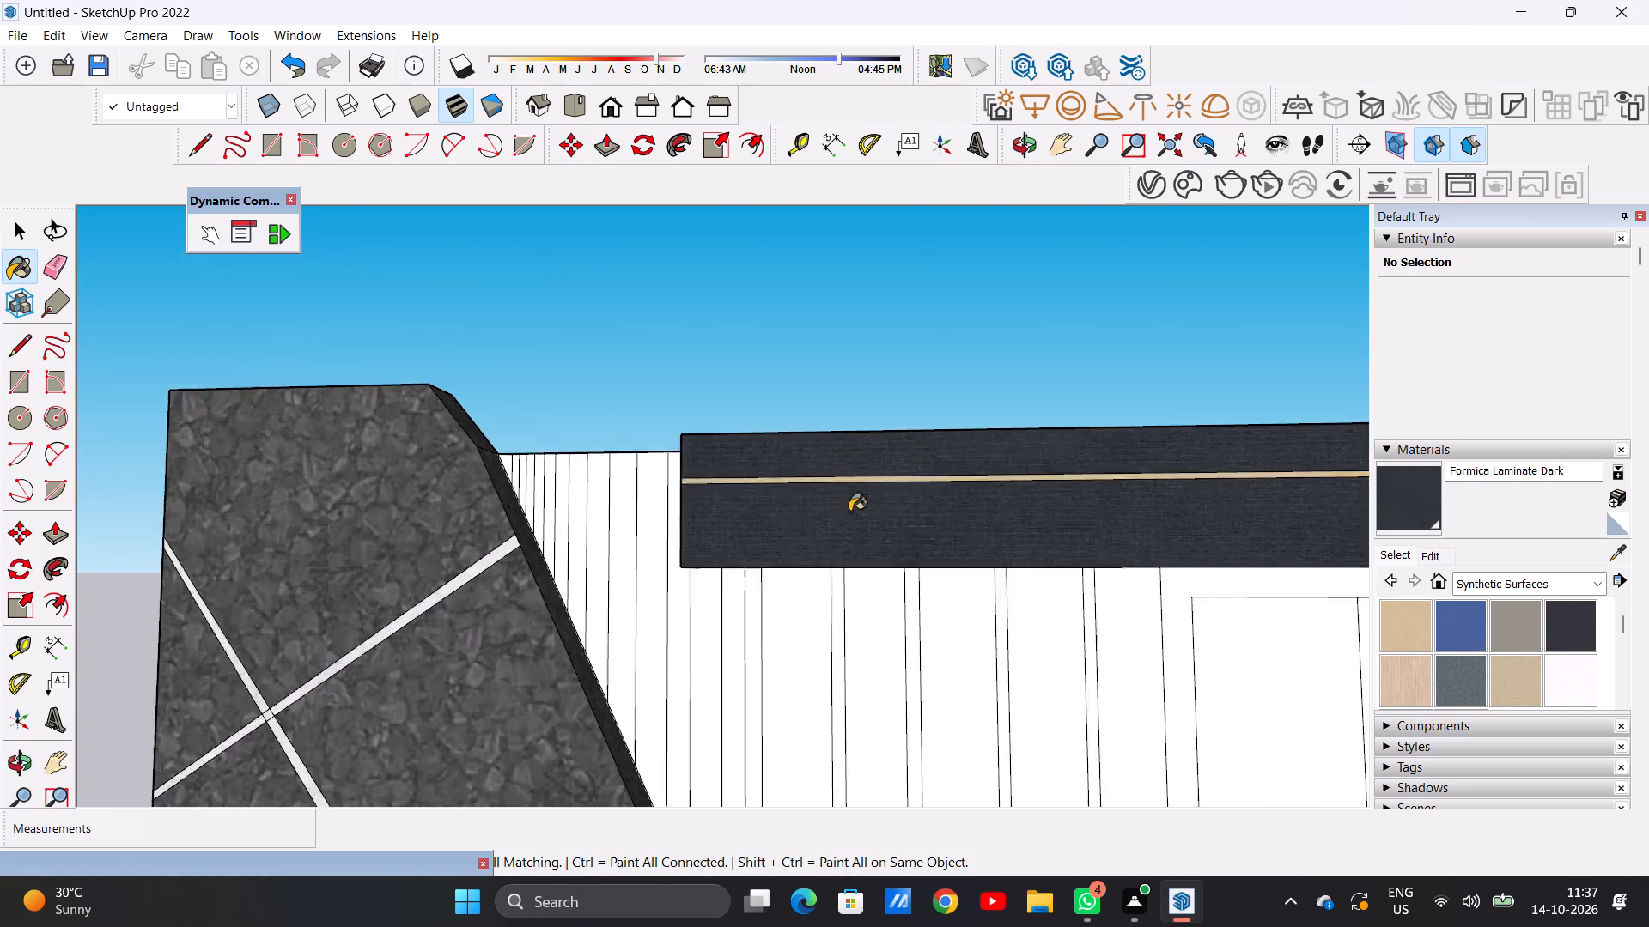
pyautogui.scroll(3, 849, 512)
pyautogui.press('space')
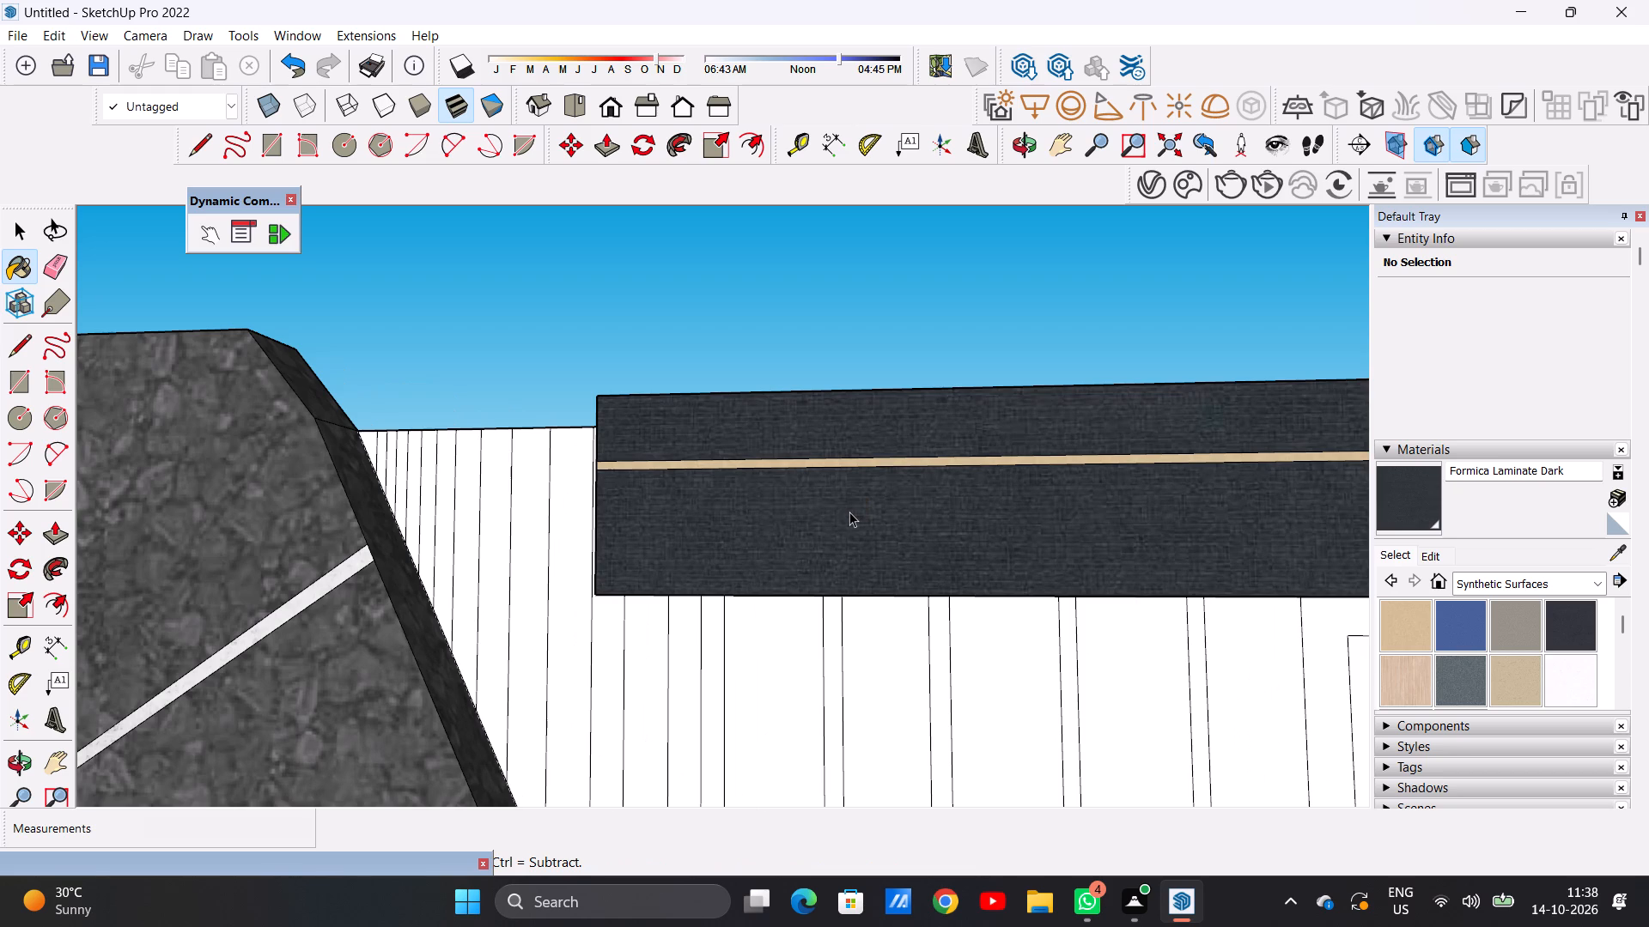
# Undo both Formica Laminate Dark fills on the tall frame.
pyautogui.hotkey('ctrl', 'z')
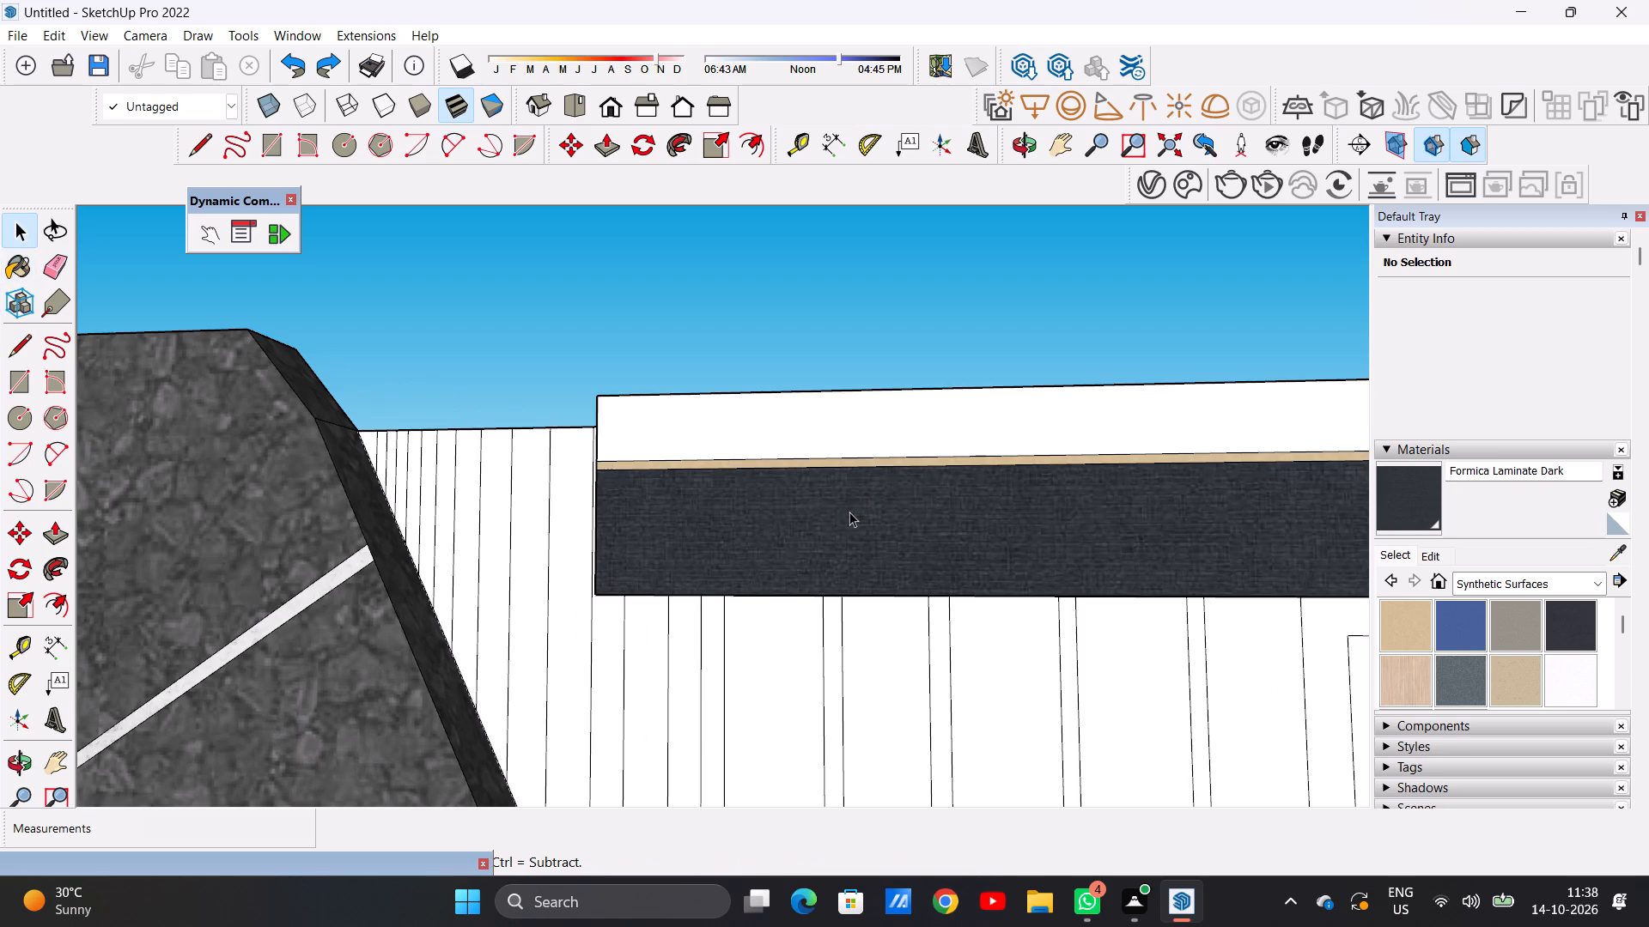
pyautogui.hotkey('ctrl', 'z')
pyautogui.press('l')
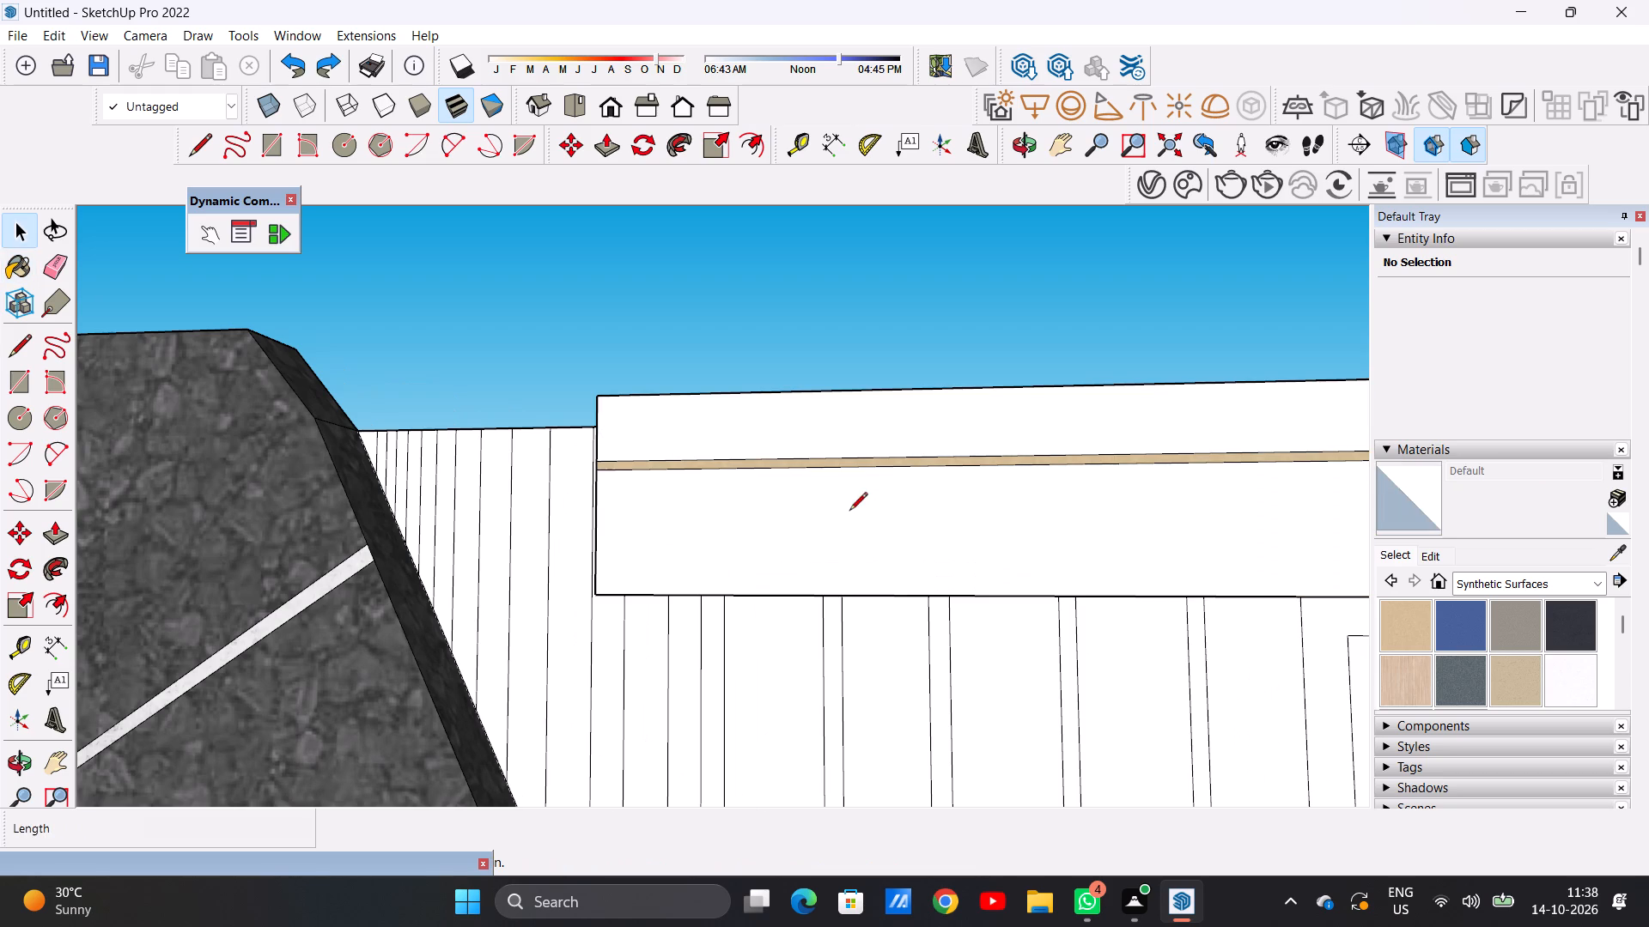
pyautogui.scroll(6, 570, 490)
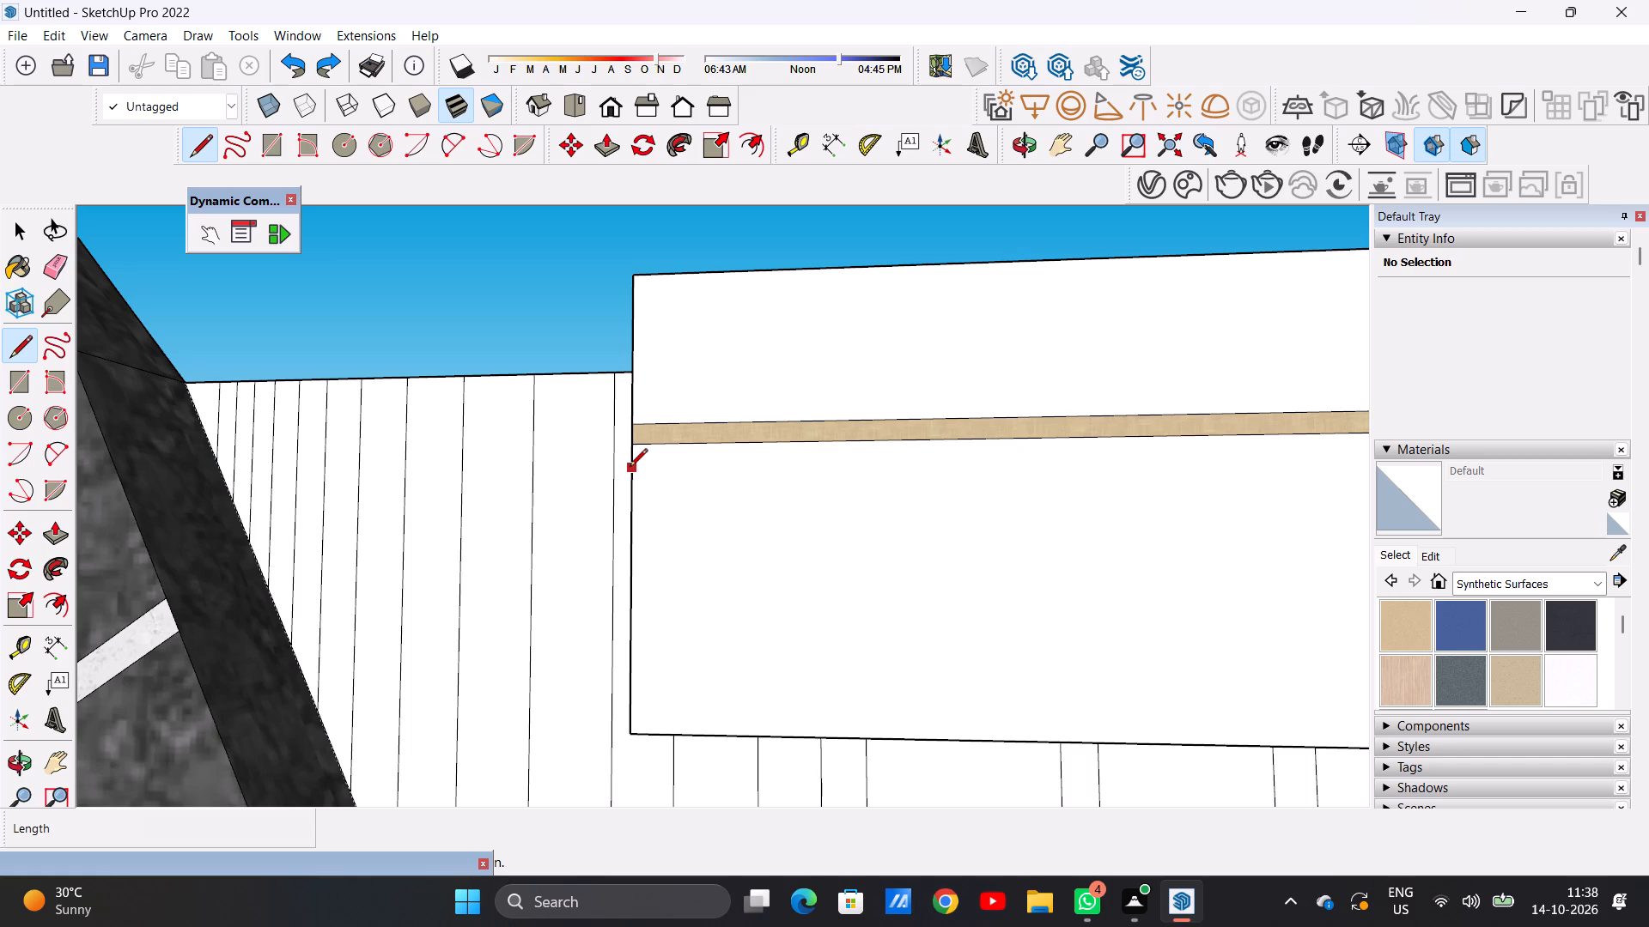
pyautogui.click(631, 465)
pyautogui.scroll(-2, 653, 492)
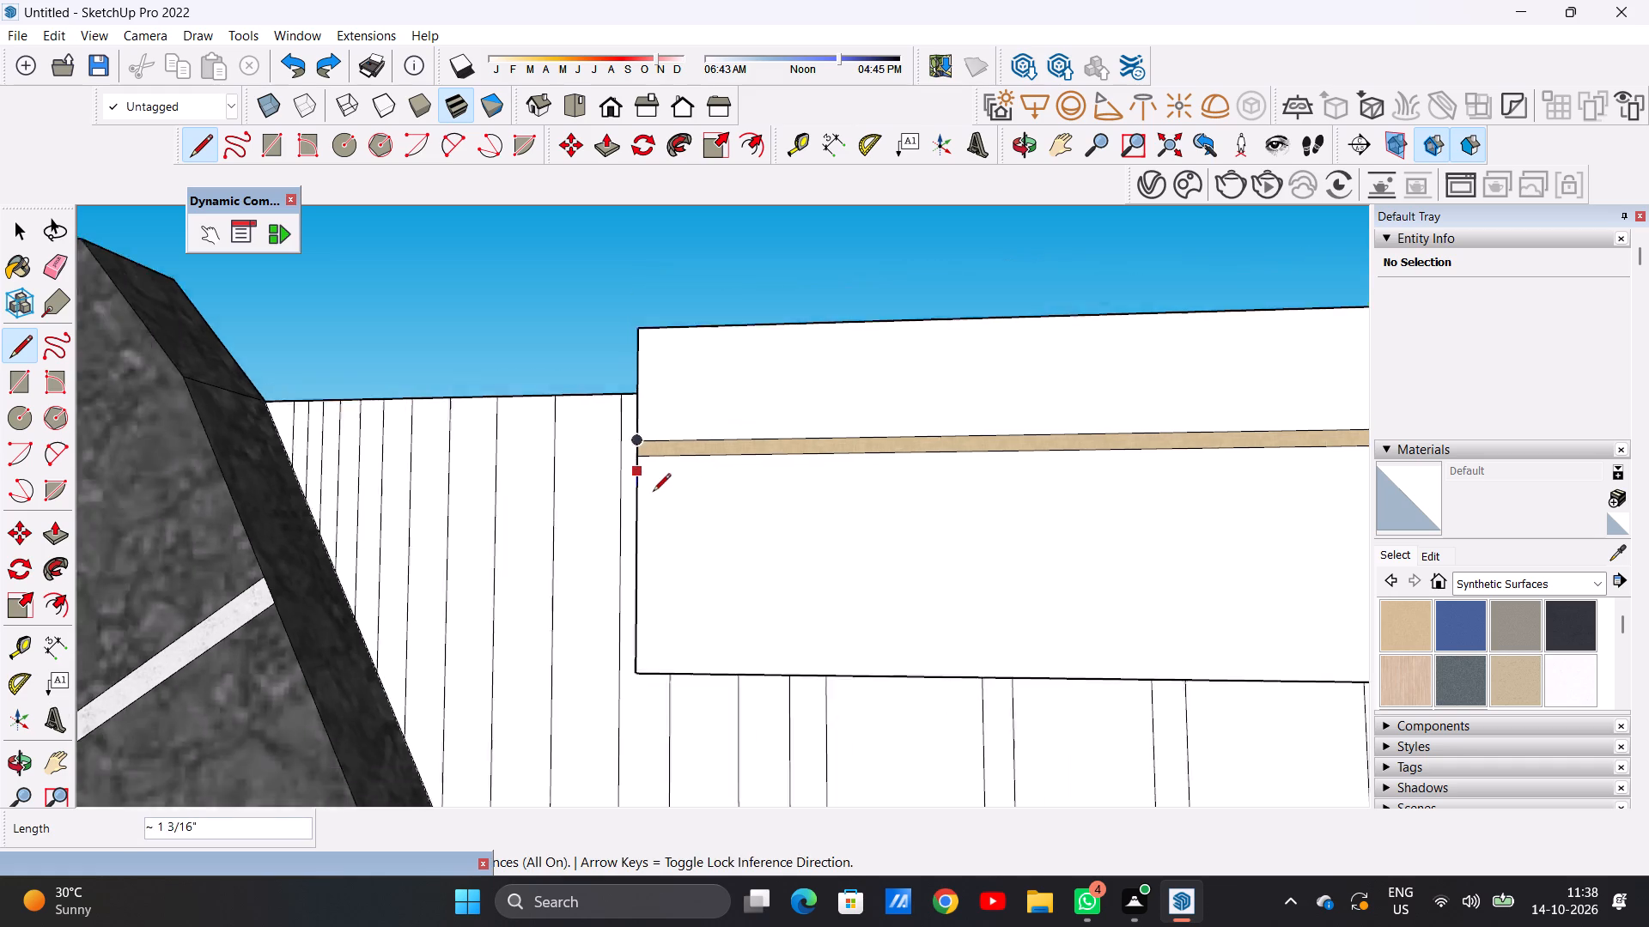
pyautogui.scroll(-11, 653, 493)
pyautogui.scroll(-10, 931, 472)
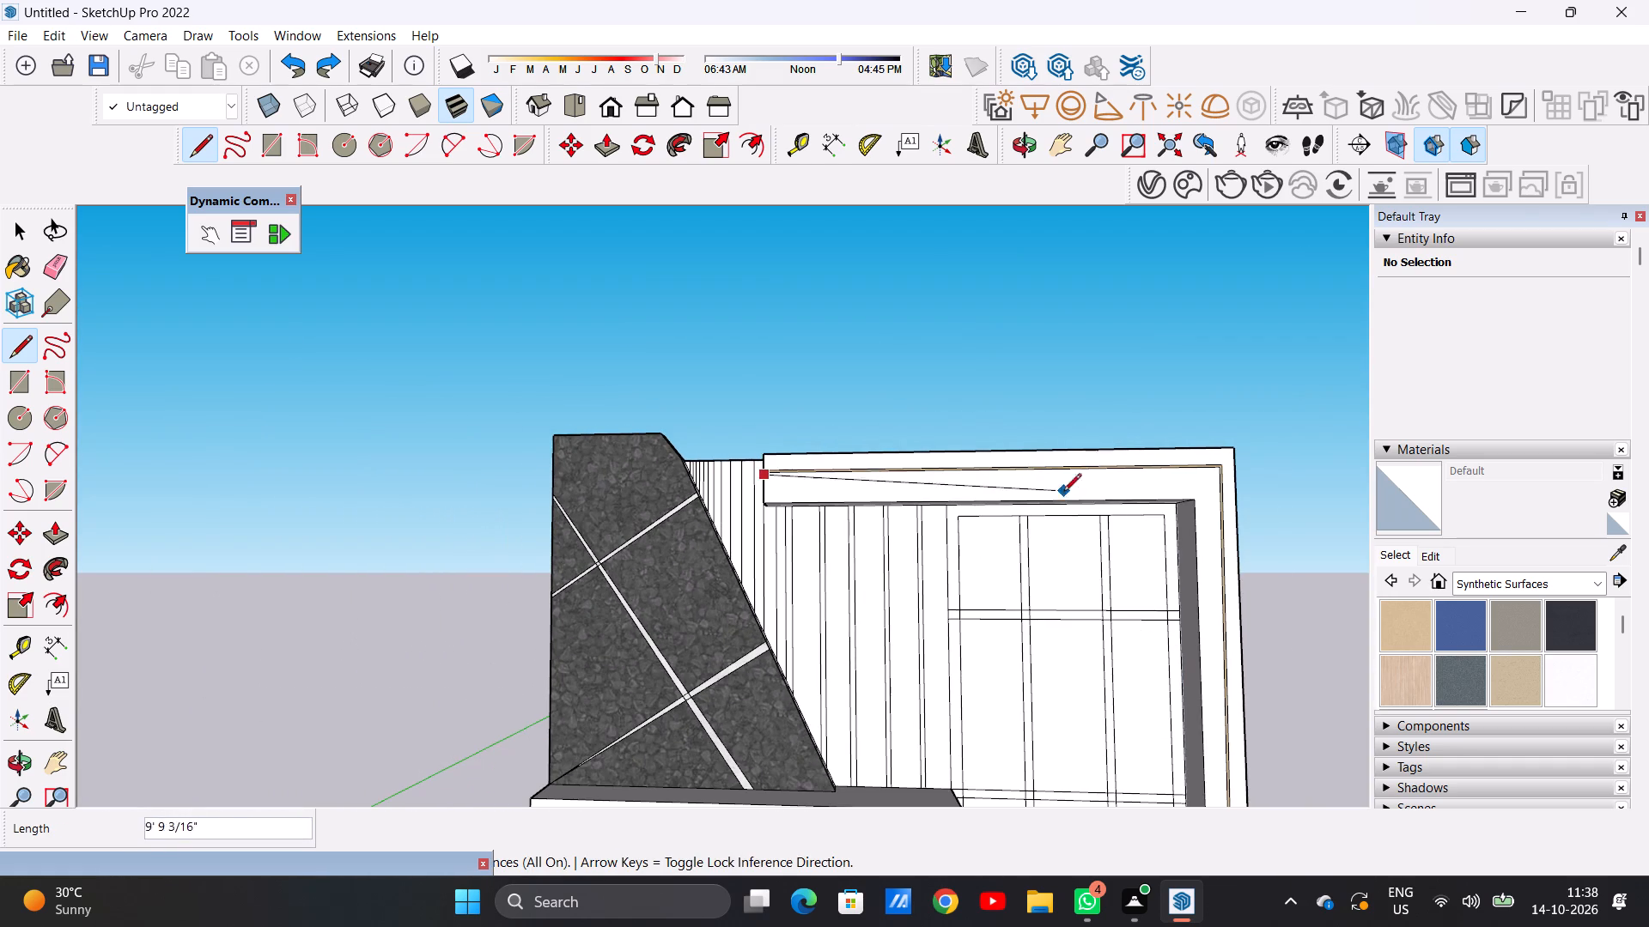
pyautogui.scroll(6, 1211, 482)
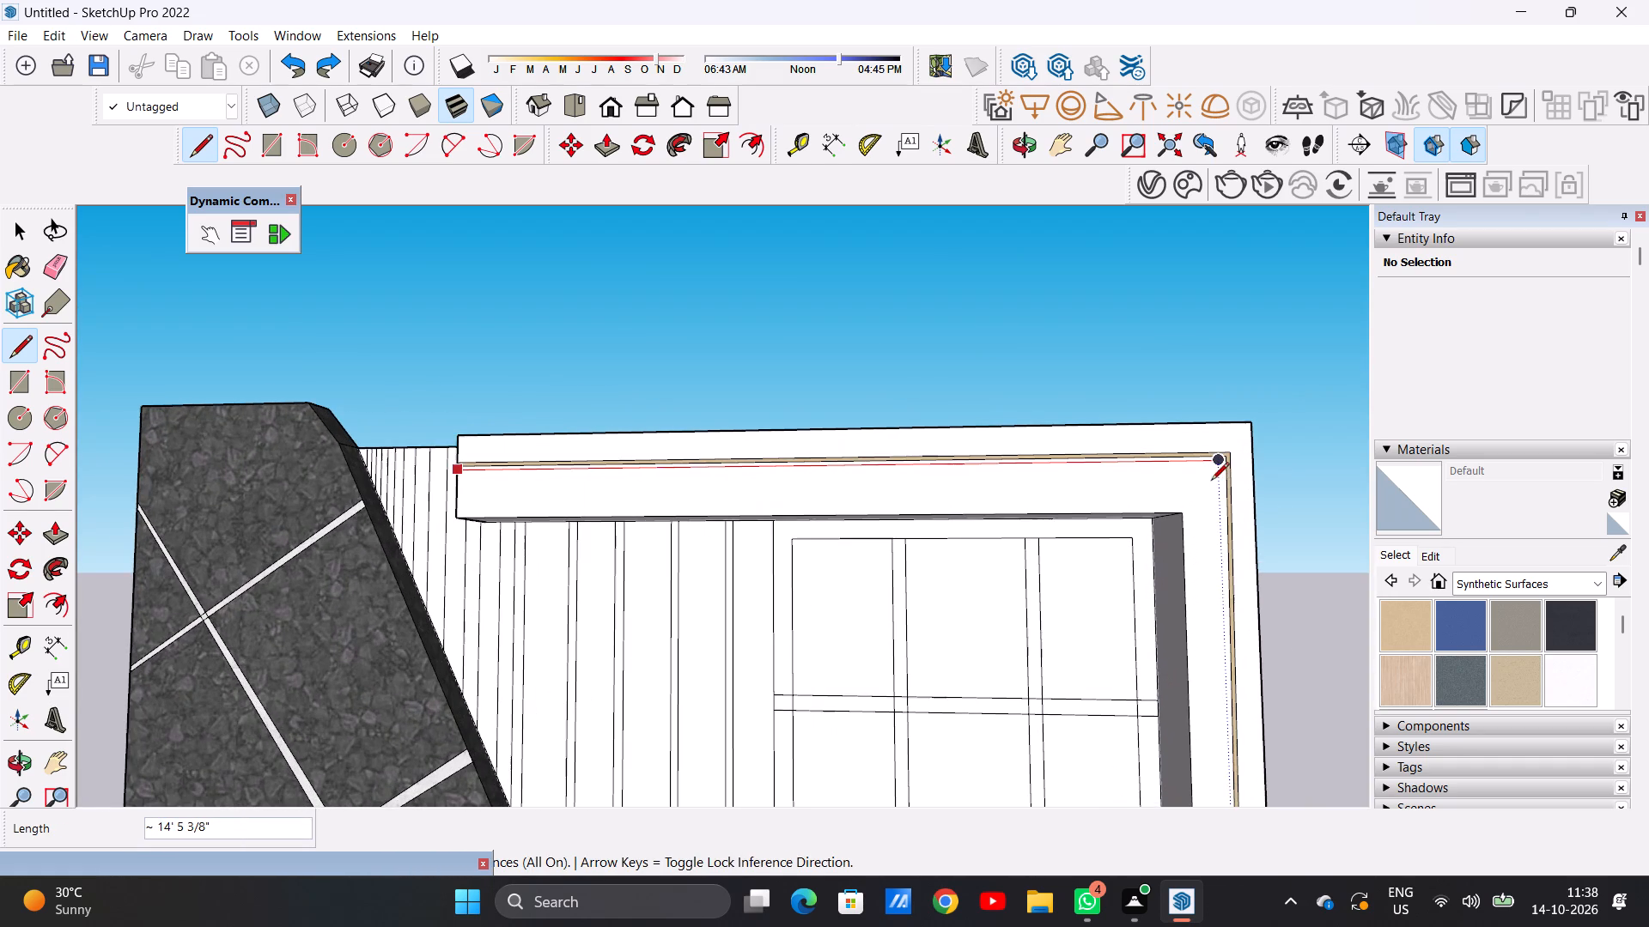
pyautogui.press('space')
# Draw a line about 14' 5" along the top beam from its free end, just below the beige strip.
pyautogui.write('l')
pyautogui.scroll(5, 477, 480)
pyautogui.scroll(-1, 479, 480)
pyautogui.scroll(7, 479, 480)
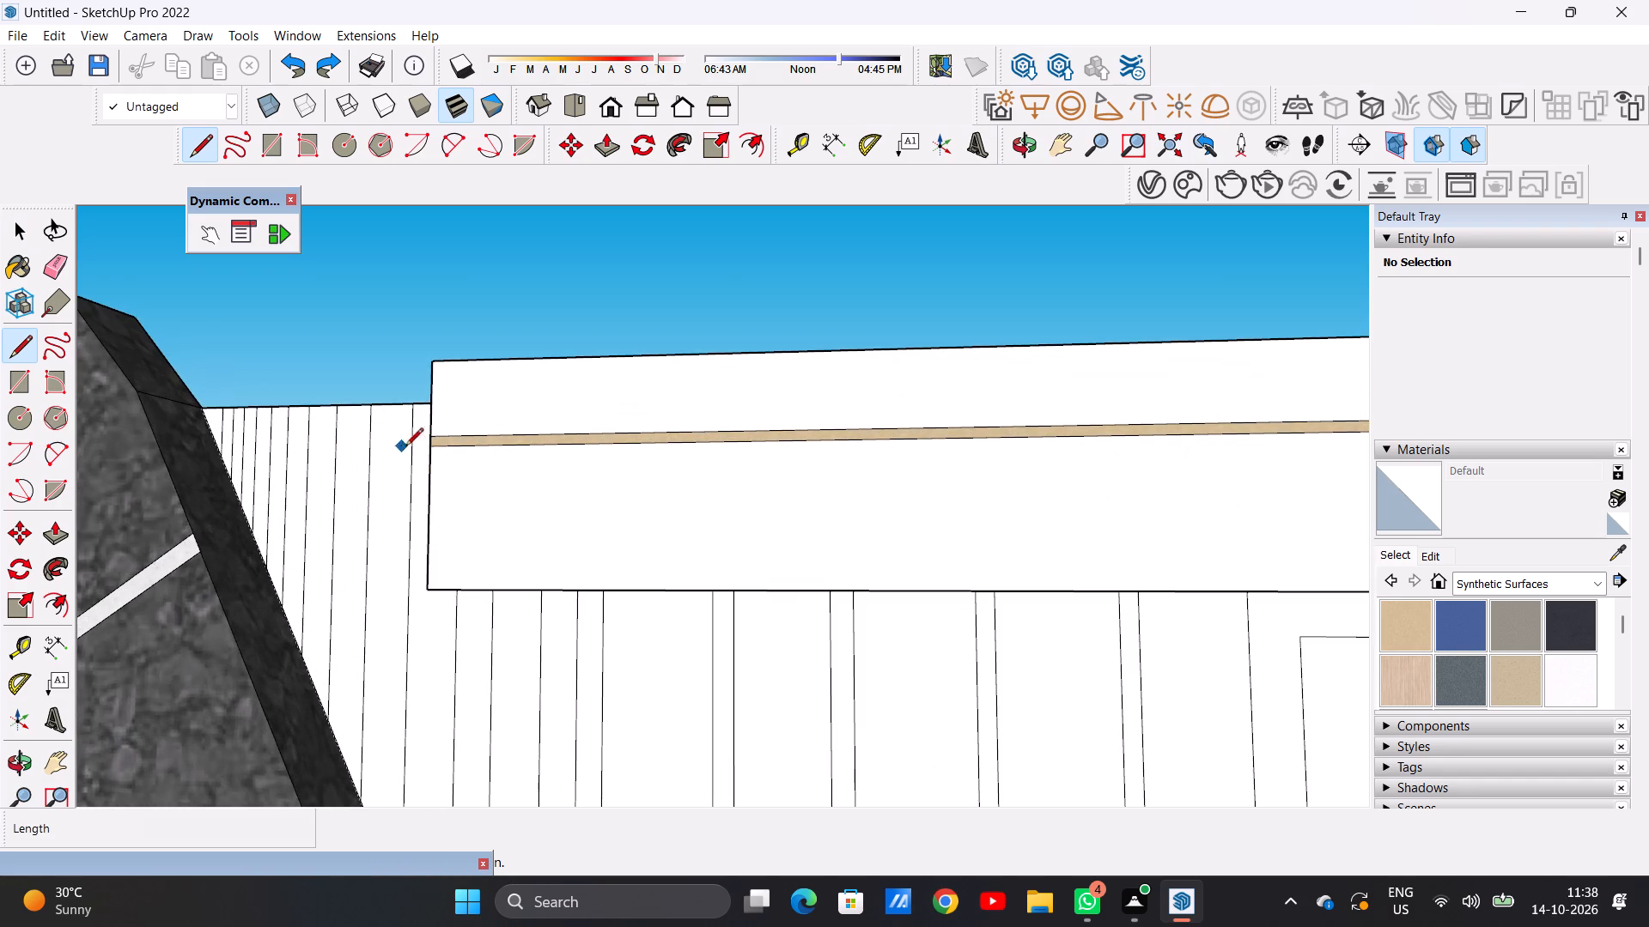
pyautogui.click(426, 485)
pyautogui.scroll(-18, 645, 511)
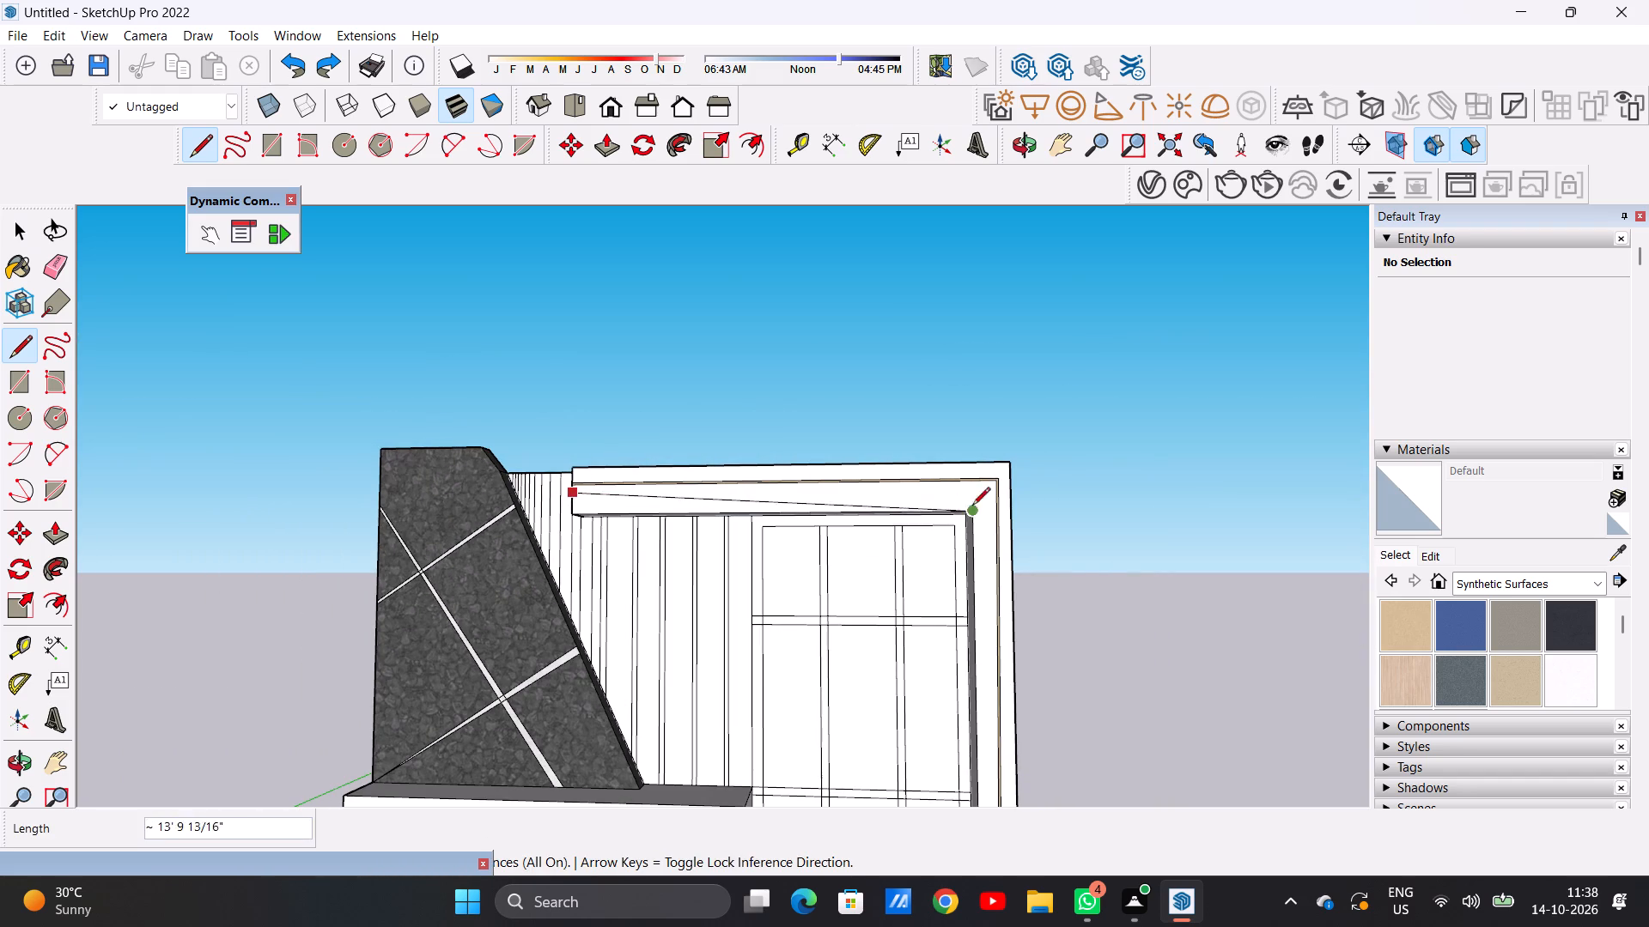
pyautogui.scroll(11, 989, 494)
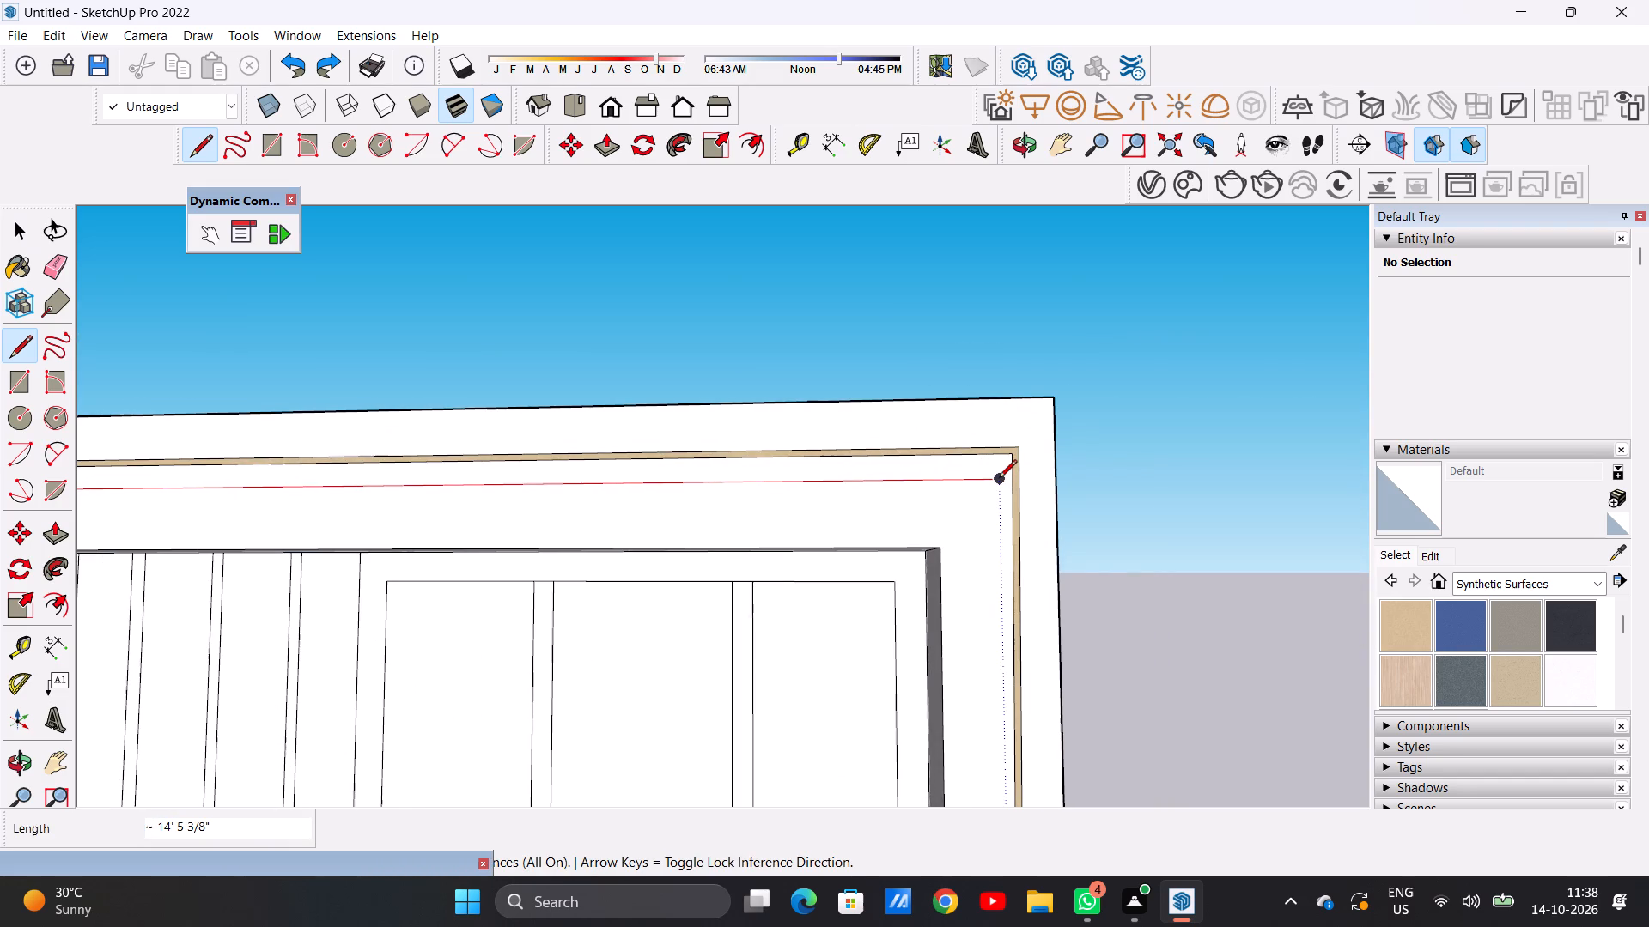
pyautogui.click(999, 479)
# Continue the line about 16' 11" down the outer post to the parapet, and close it about 2 7/16" across to the beige strip.
pyautogui.scroll(-18, 999, 479)
pyautogui.scroll(1, 992, 450)
pyautogui.scroll(-2, 992, 444)
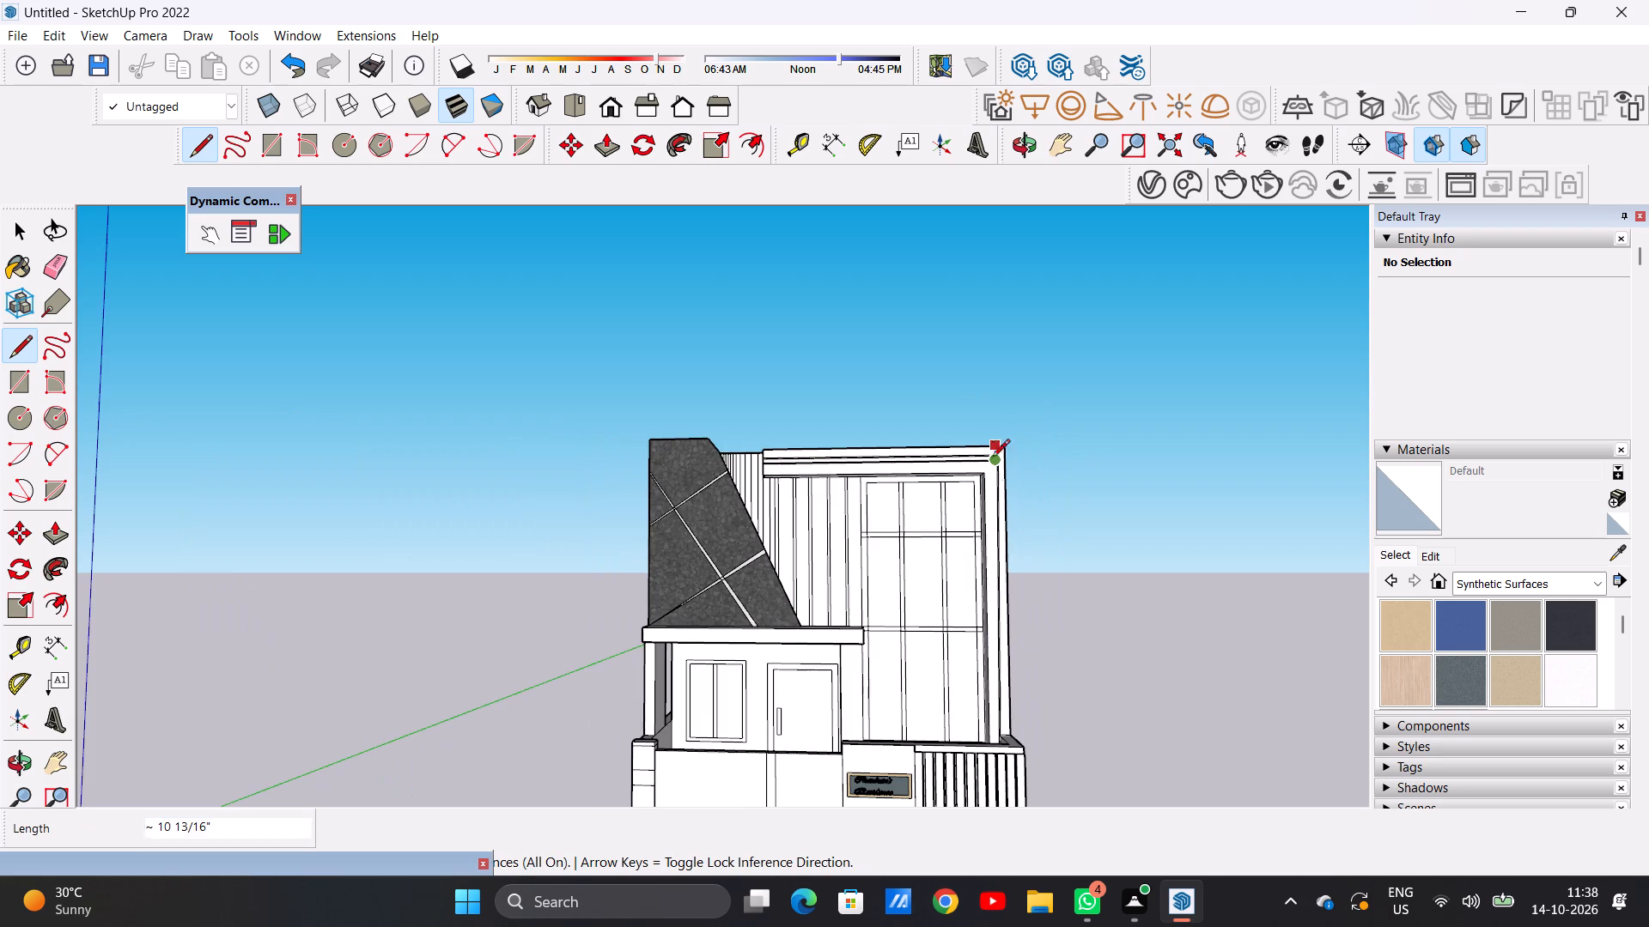
pyautogui.scroll(12, 989, 747)
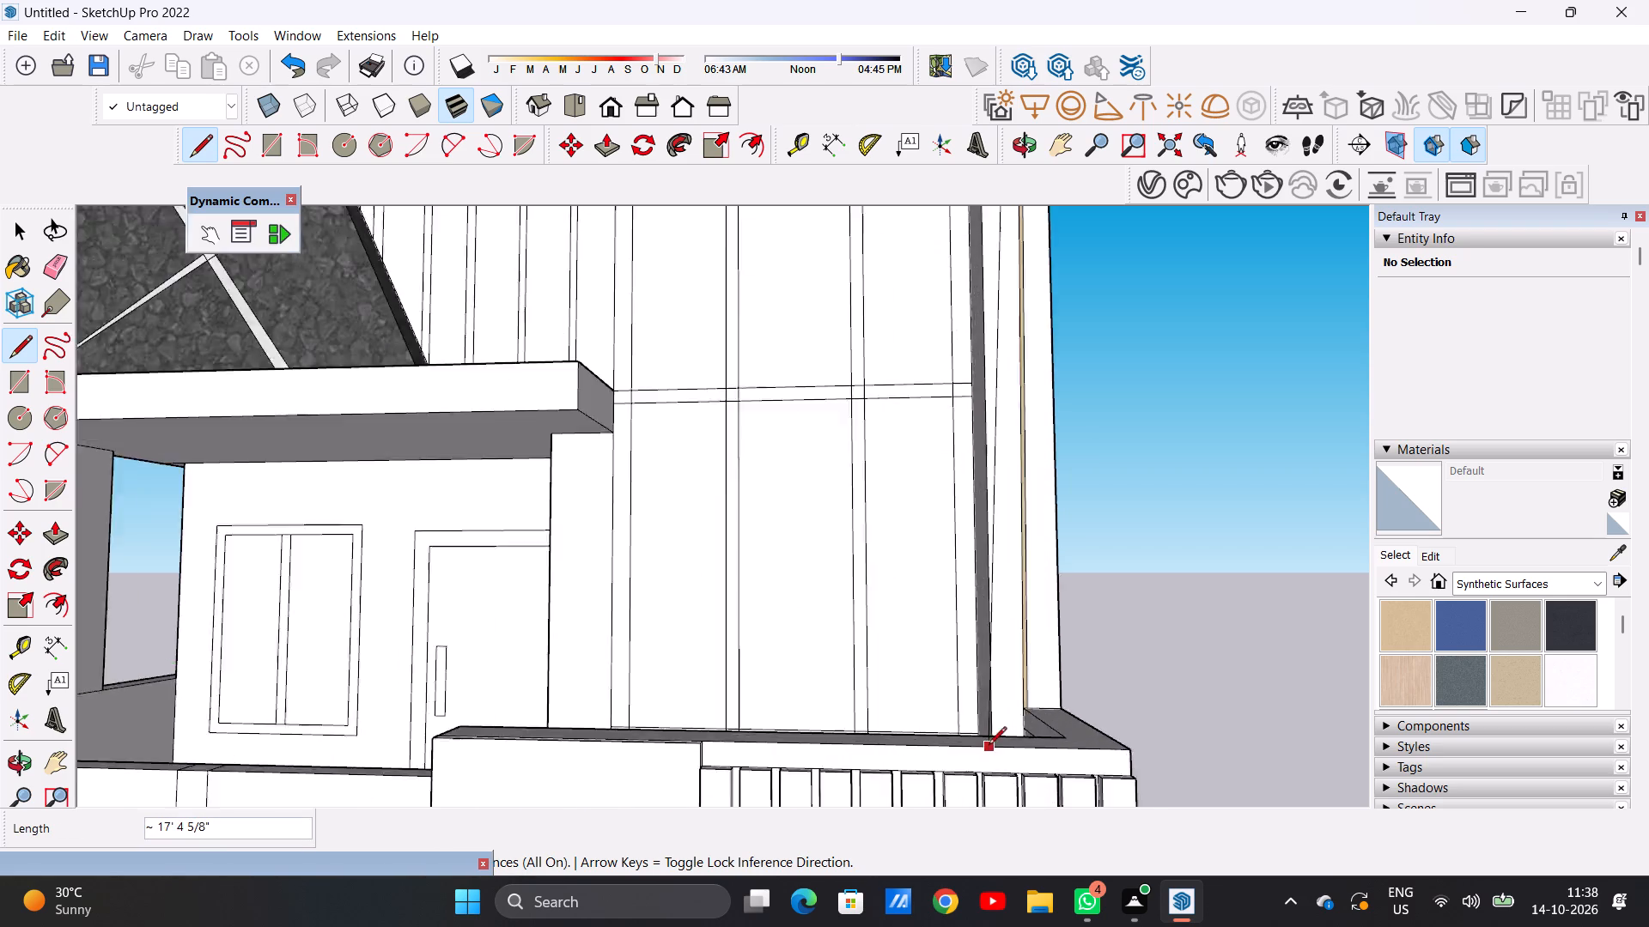
pyautogui.scroll(15, 989, 746)
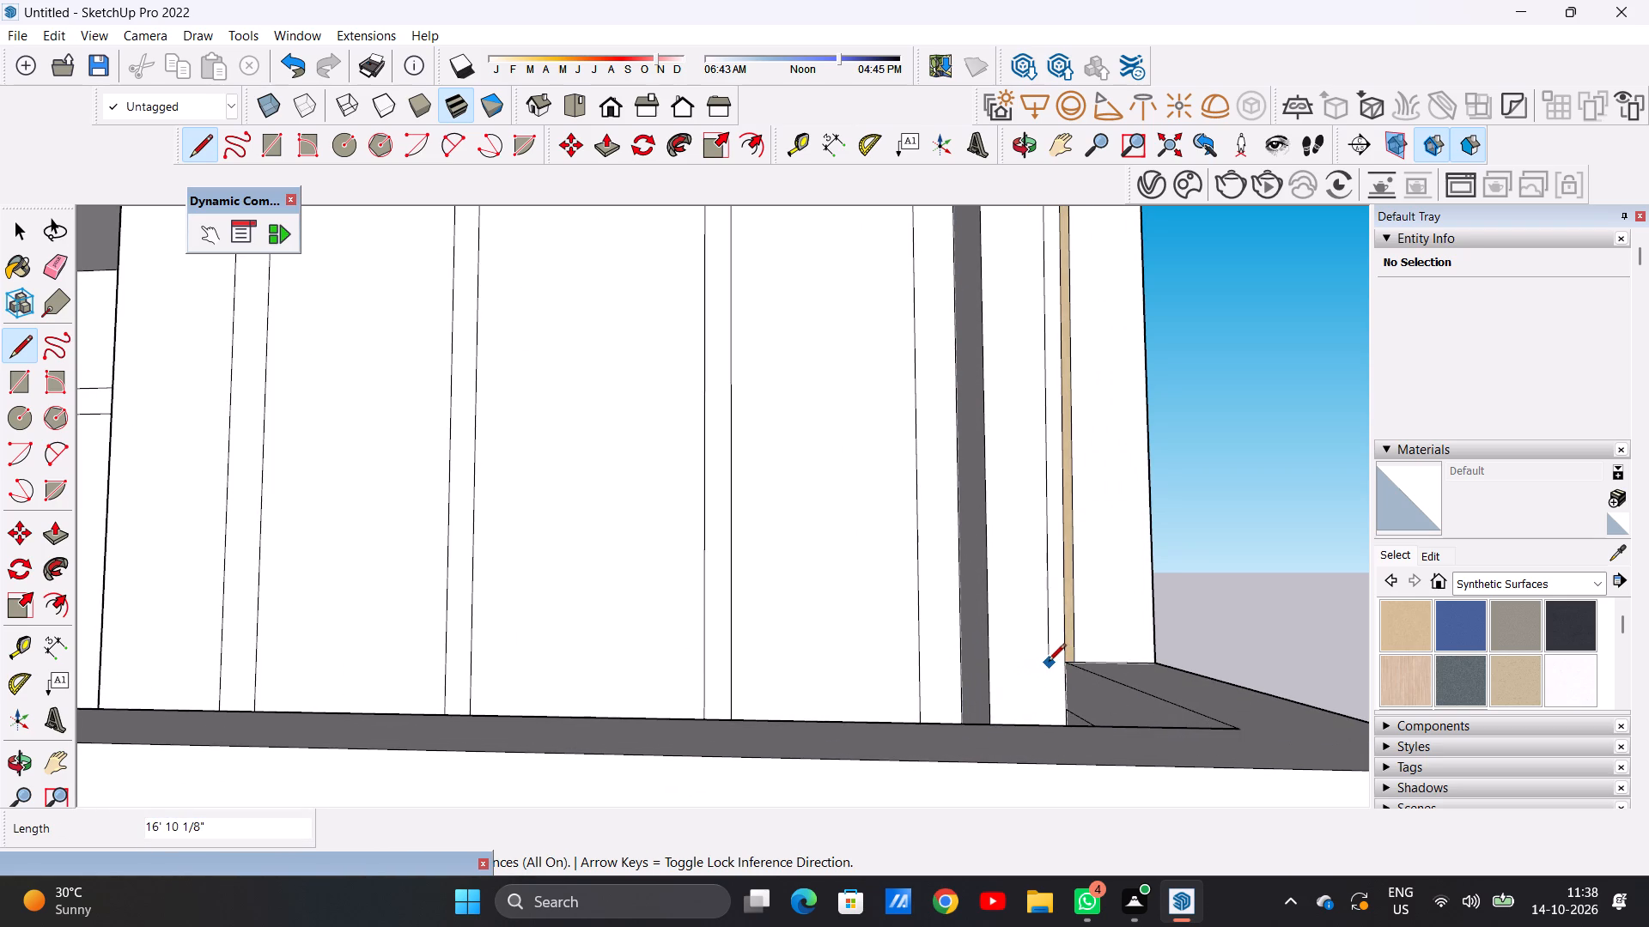
pyautogui.scroll(-15, 1031, 669)
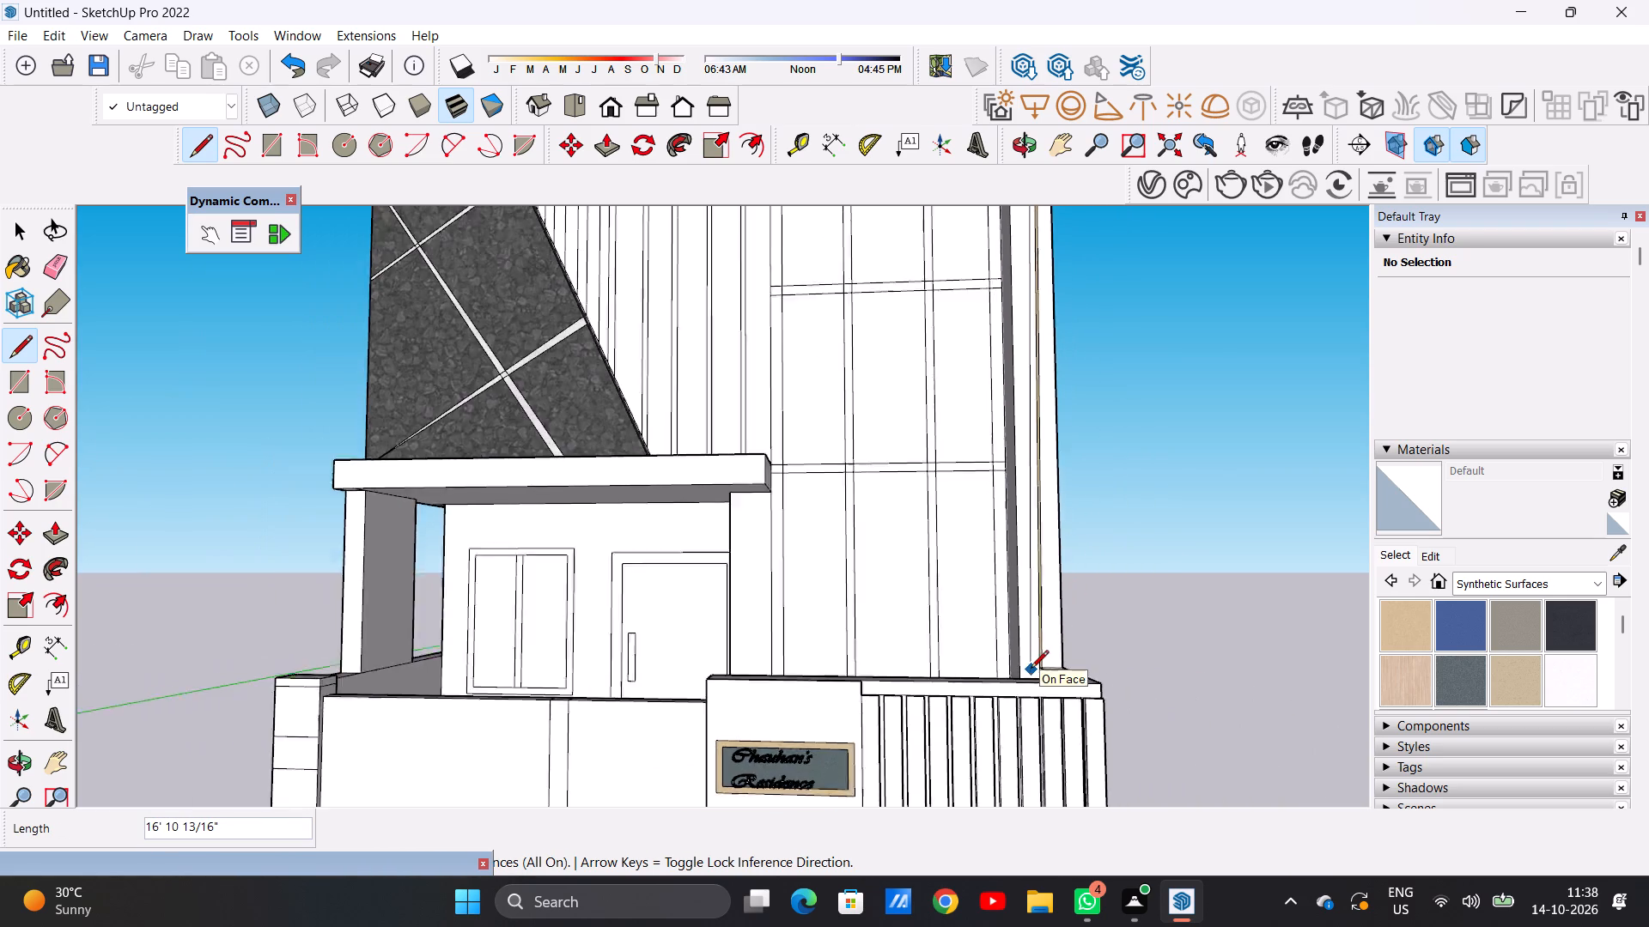
pyautogui.scroll(-3, 1031, 669)
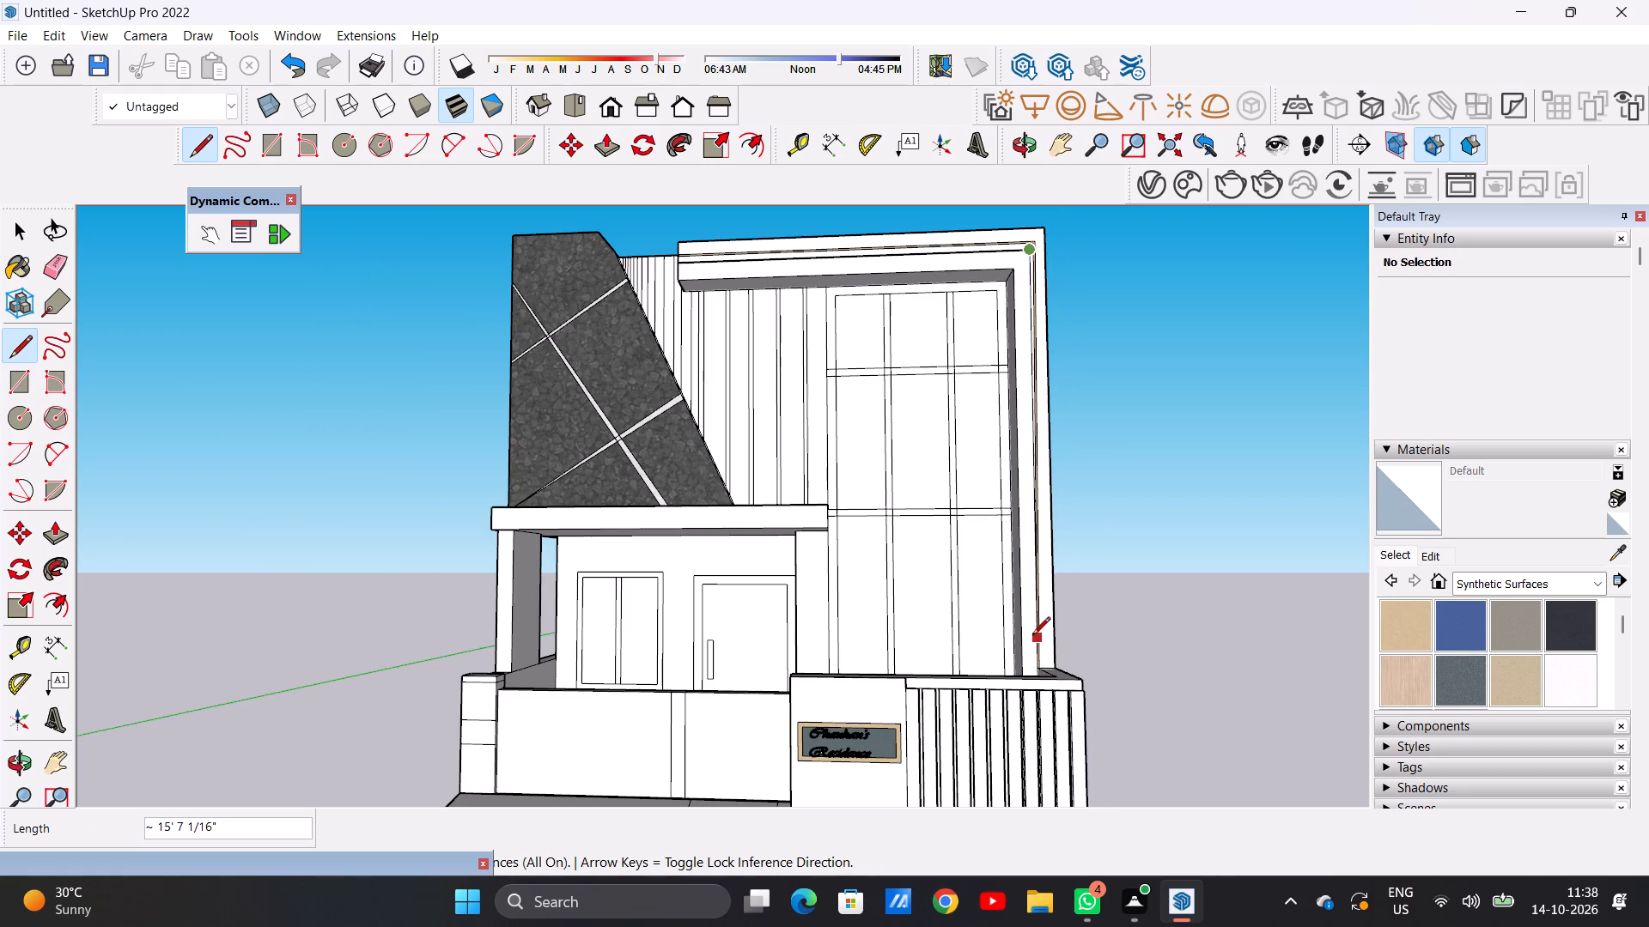
pyautogui.scroll(8, 1025, 621)
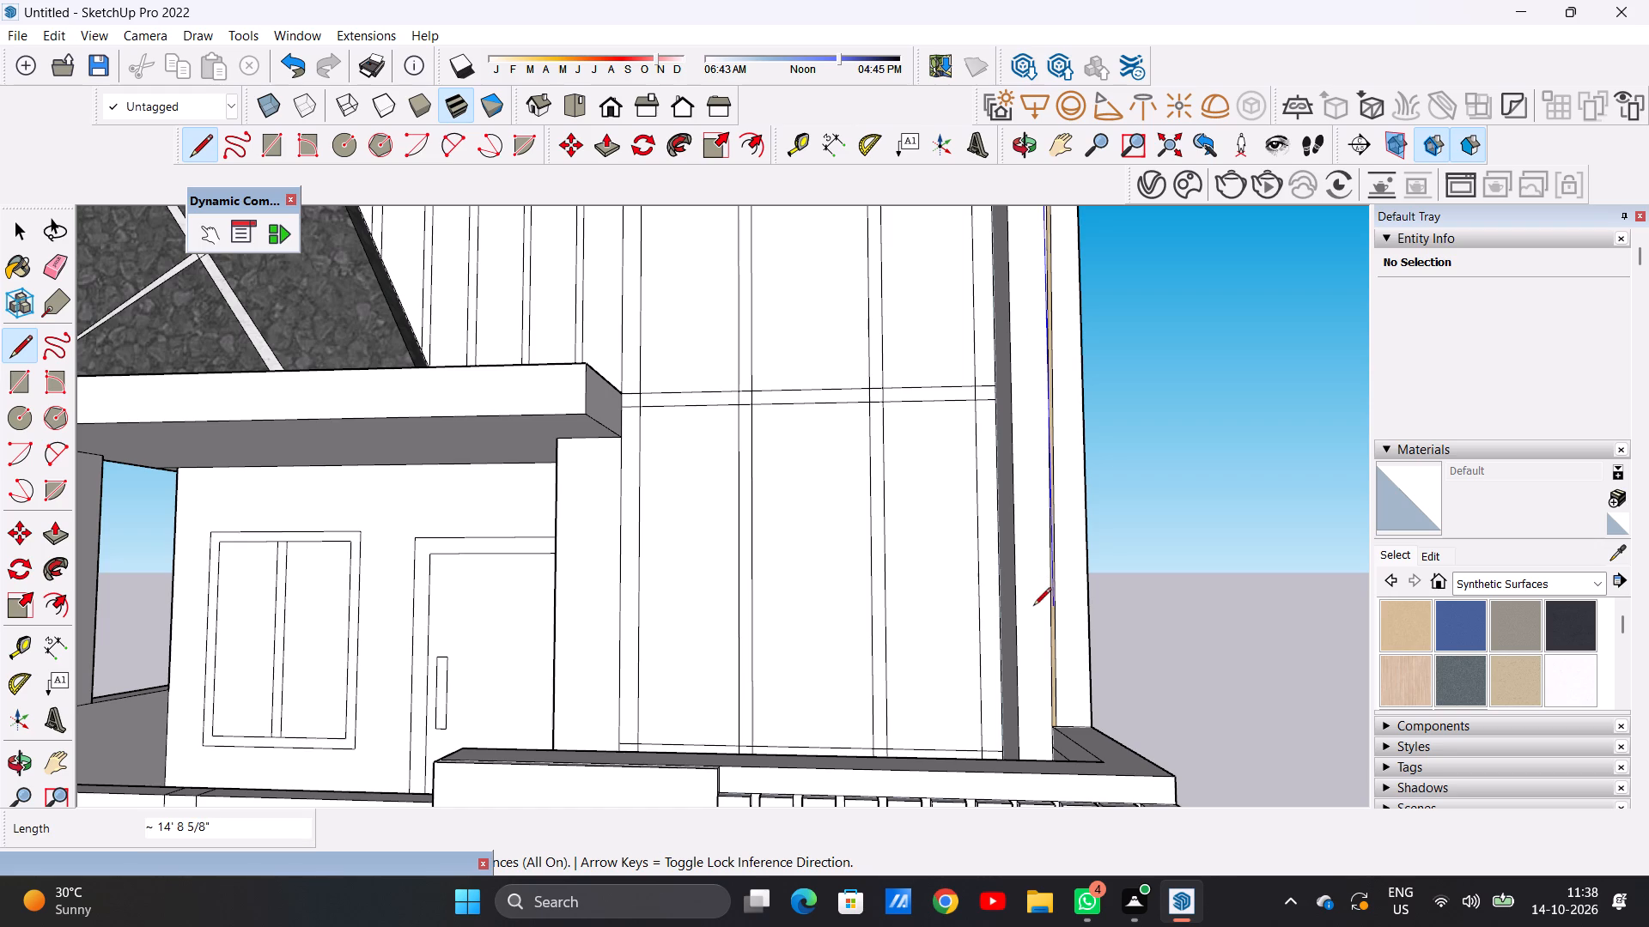
pyautogui.scroll(-11, 1013, 620)
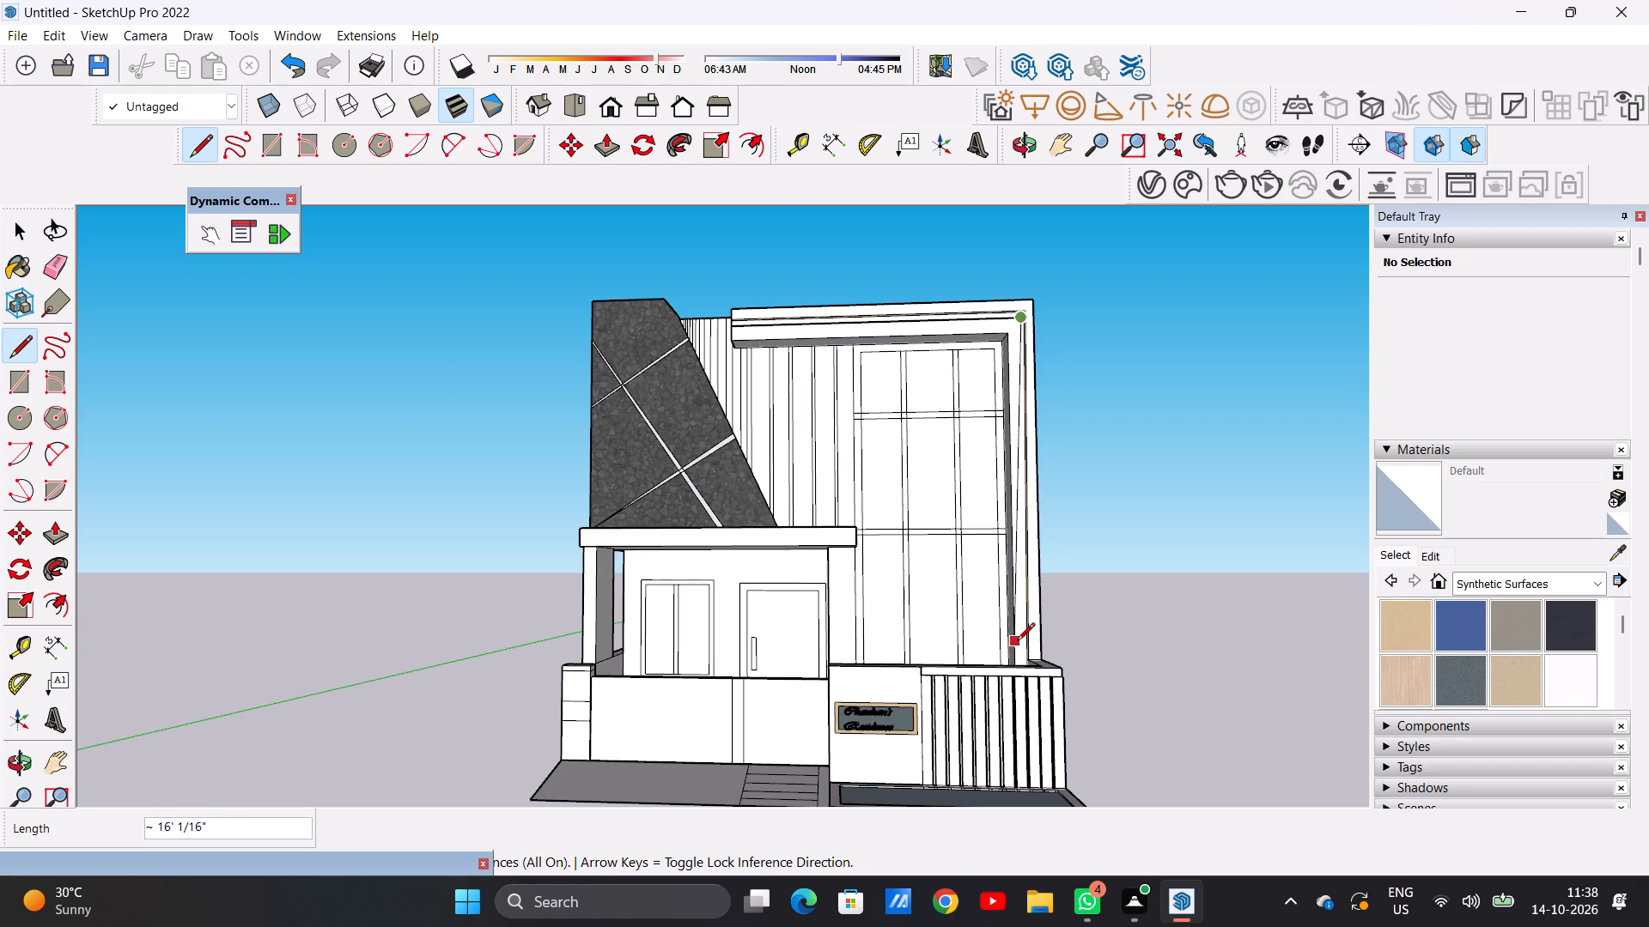
pyautogui.scroll(8, 1017, 642)
pyautogui.scroll(-1, 1017, 642)
pyautogui.scroll(11, 1017, 642)
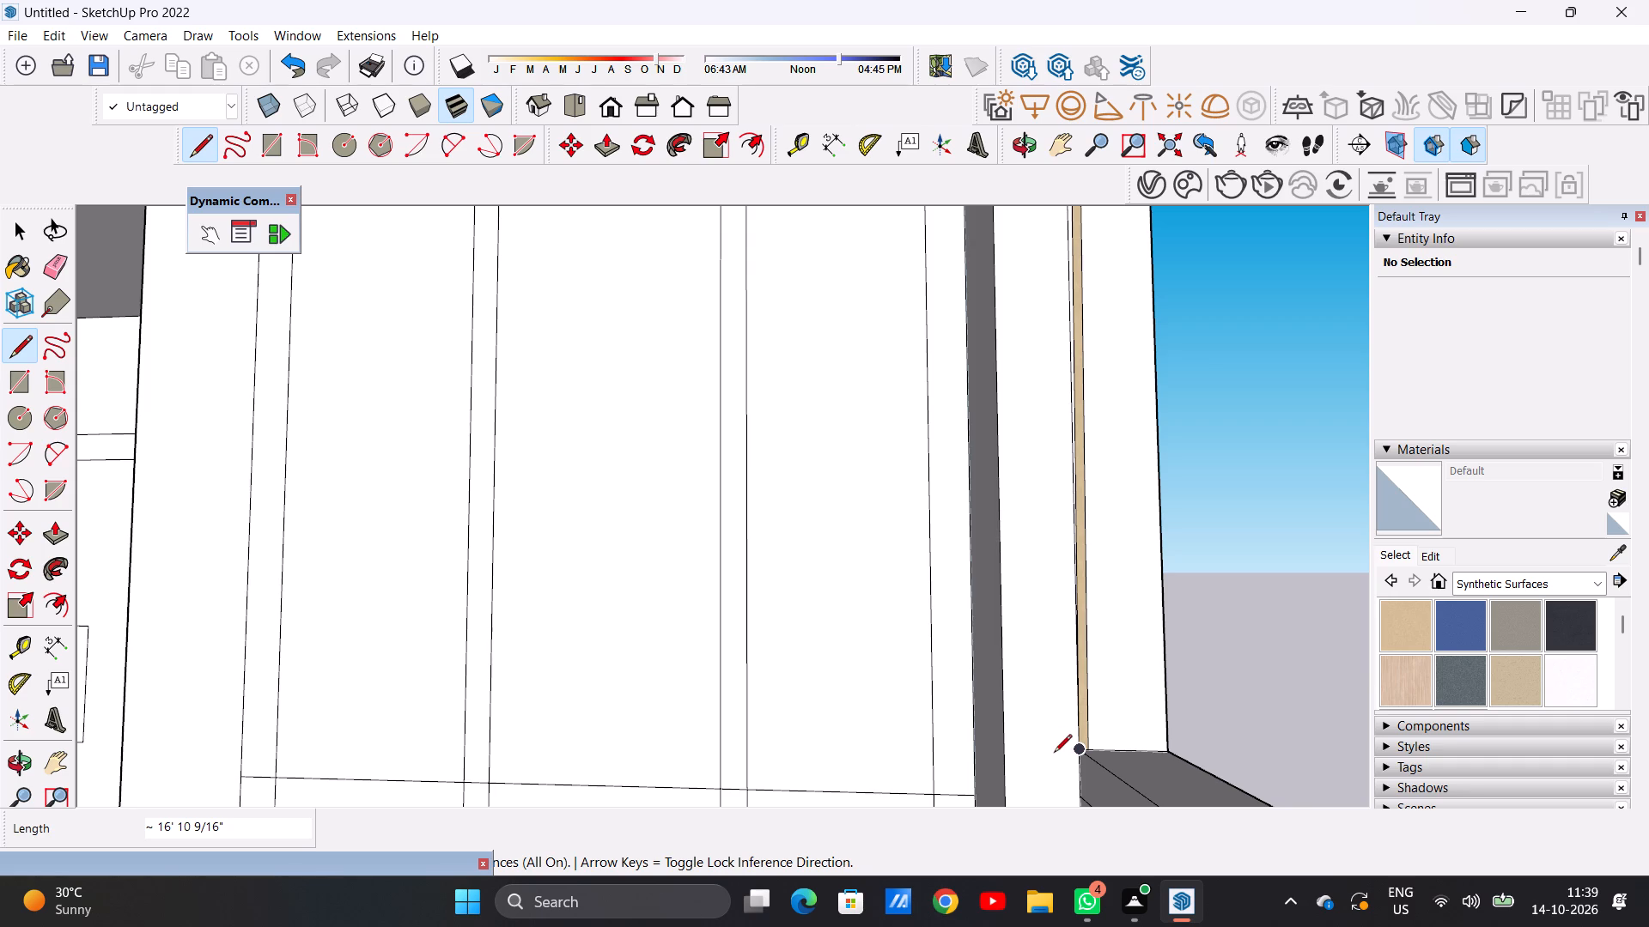
pyautogui.click(1053, 754)
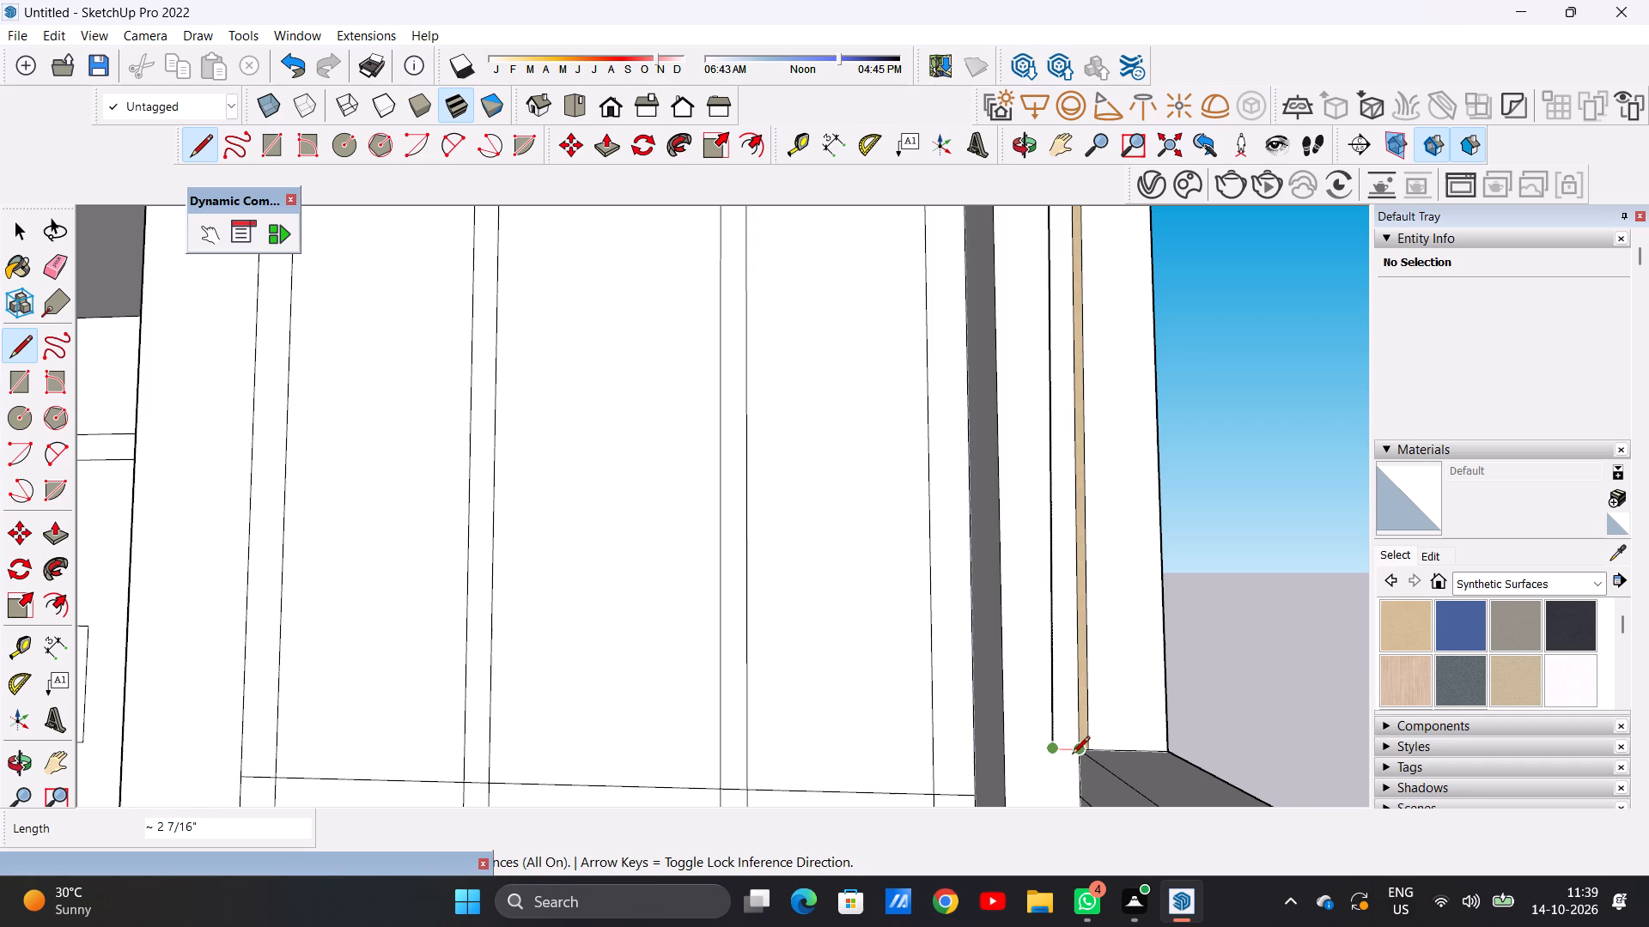
pyautogui.click(1080, 754)
pyautogui.press('space')
# Paint the new band alongside the narrow strip on the tall frame with Formica Beige.
pyautogui.scroll(-13, 1017, 737)
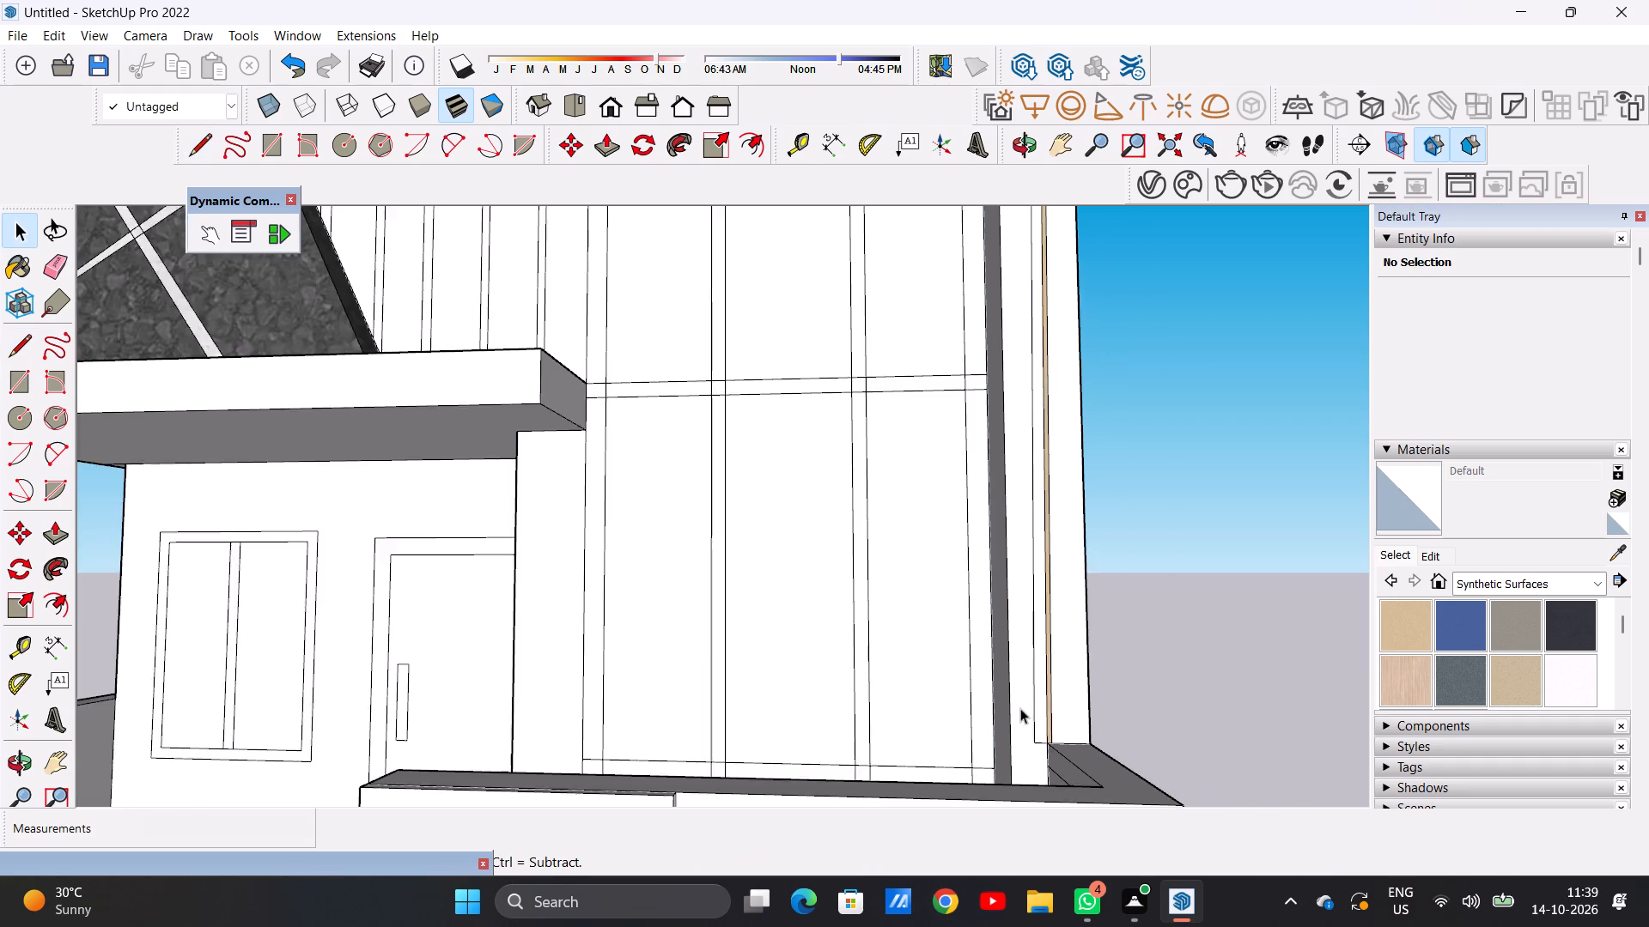
pyautogui.scroll(-6, 1020, 708)
pyautogui.scroll(7, 1026, 694)
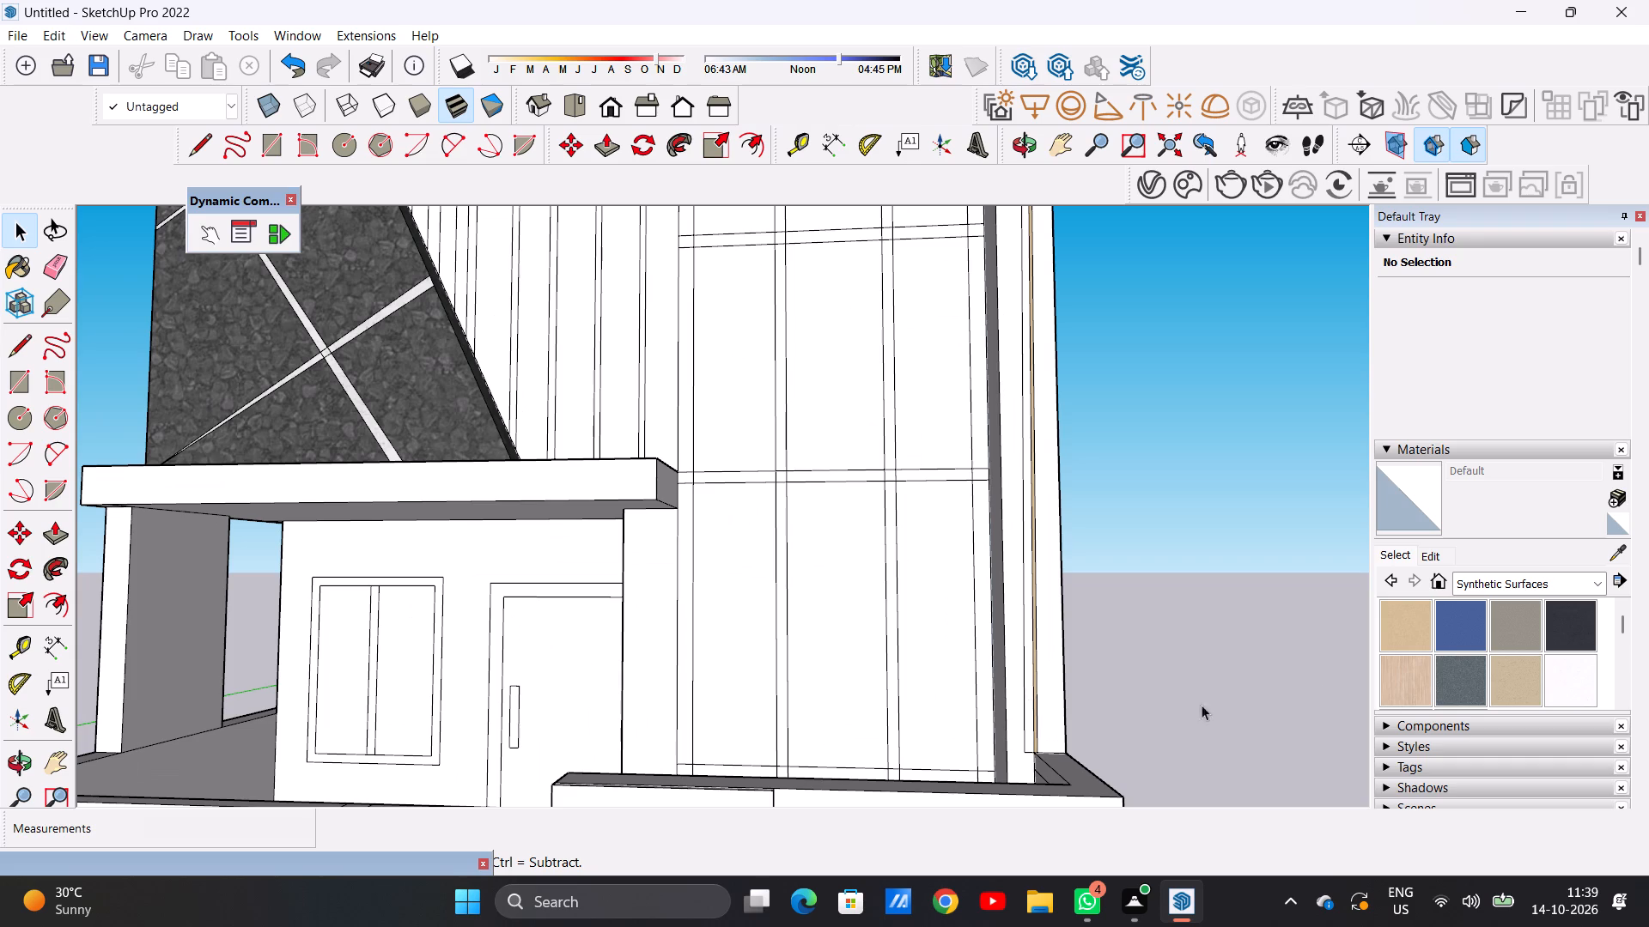
pyautogui.click(1407, 615)
pyautogui.scroll(11, 1030, 651)
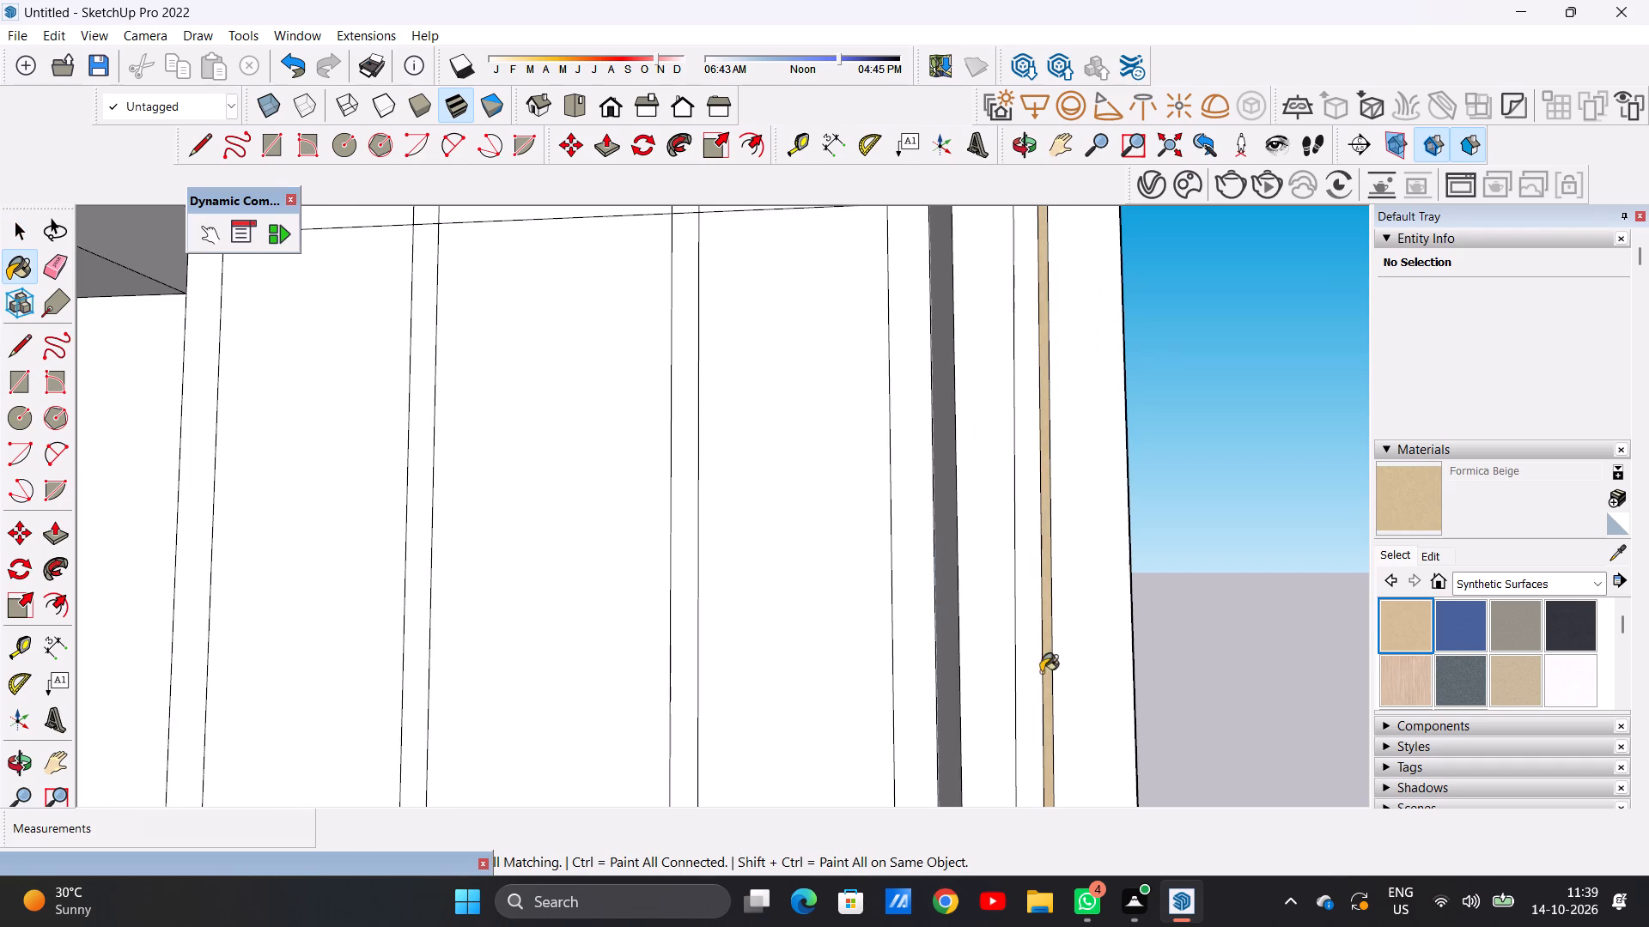
pyautogui.click(1025, 684)
pyautogui.scroll(-20, 1048, 694)
pyautogui.scroll(-3, 1048, 694)
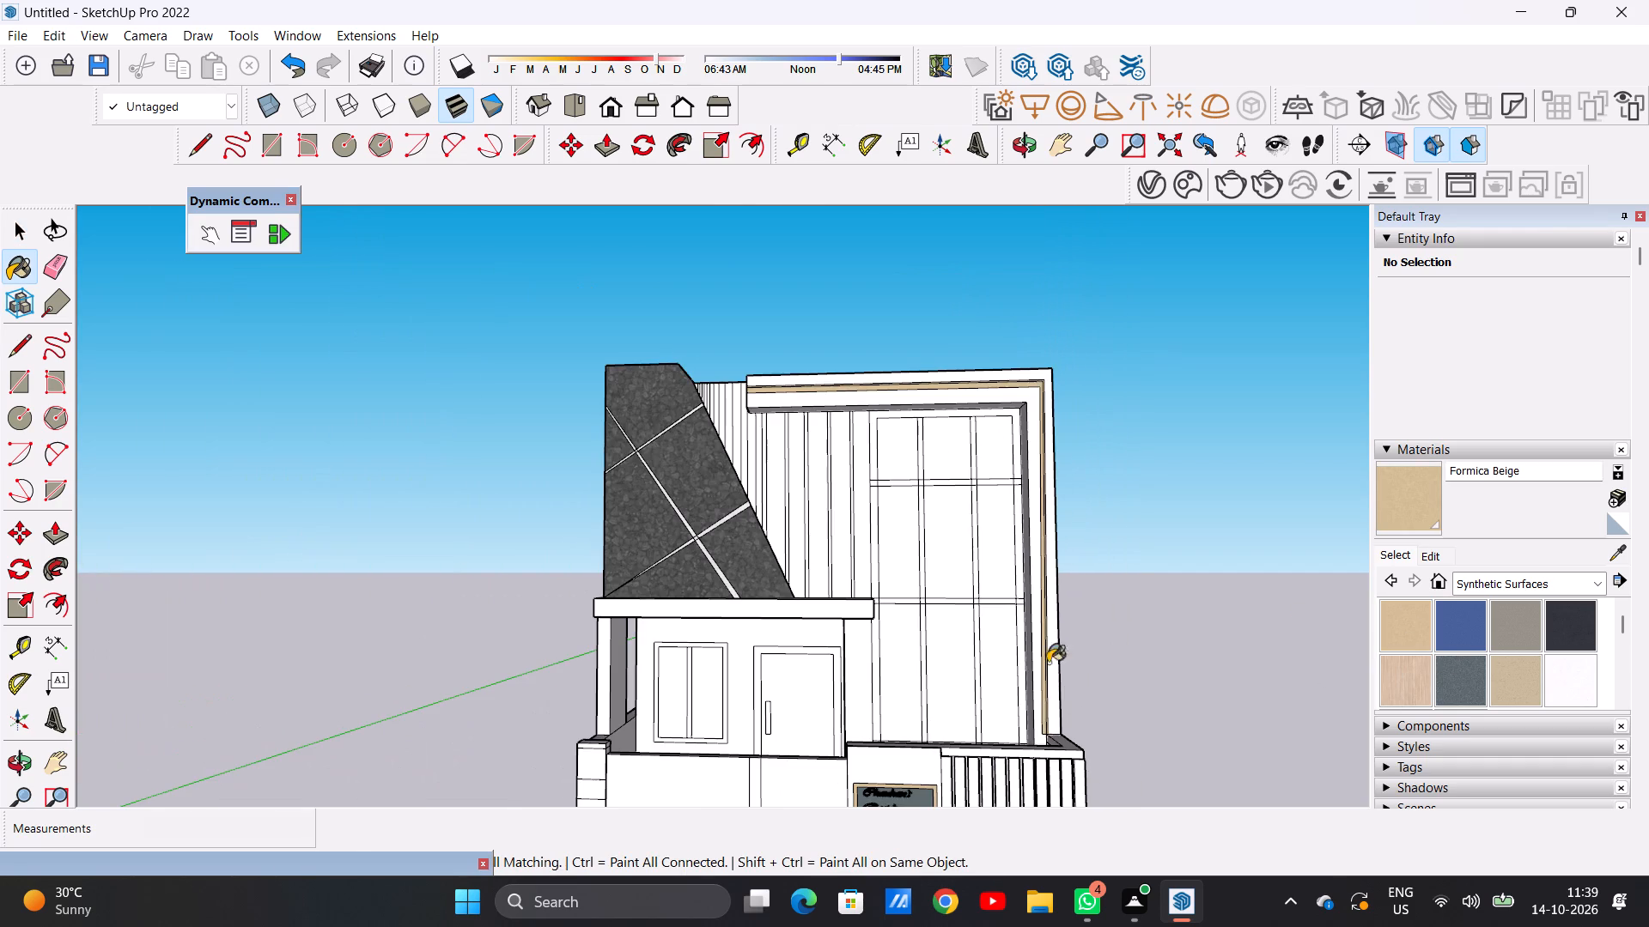
# Erase the dividing line between the two beige strips on the tall frame's outer post.
pyautogui.scroll(3, 1020, 436)
pyautogui.scroll(-1, 1020, 436)
pyautogui.scroll(7, 1020, 436)
pyautogui.scroll(-2, 1020, 431)
pyautogui.scroll(10, 1020, 431)
pyautogui.scroll(-7, 1128, 451)
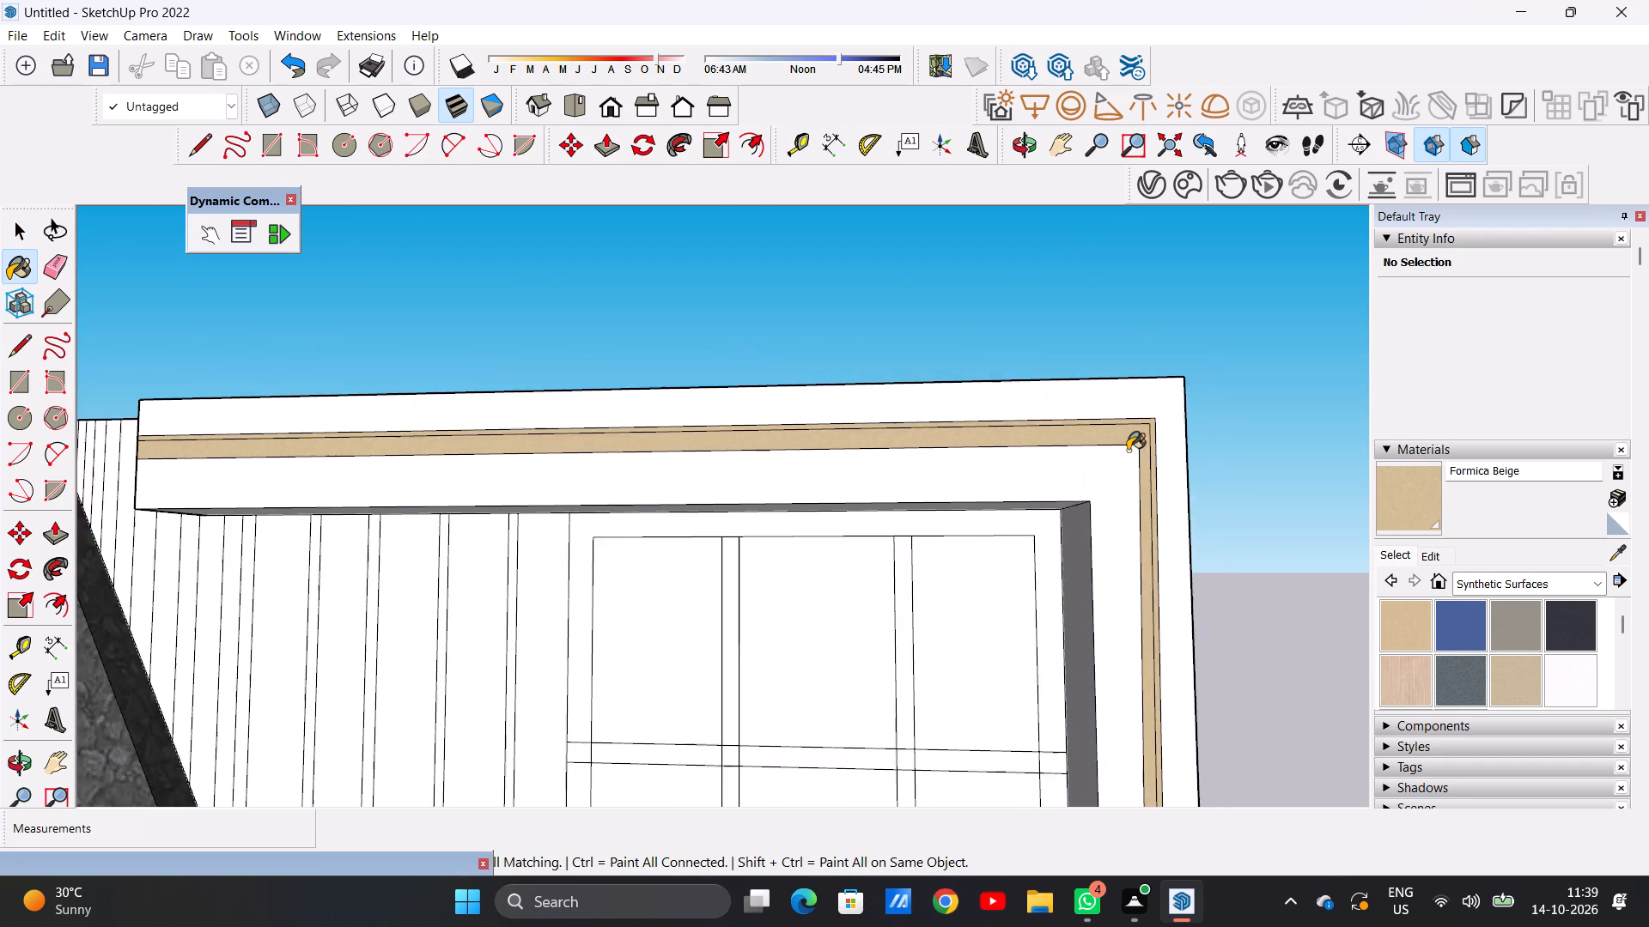
pyautogui.scroll(-14, 1128, 451)
pyautogui.scroll(20, 1146, 545)
pyautogui.scroll(7, 1146, 545)
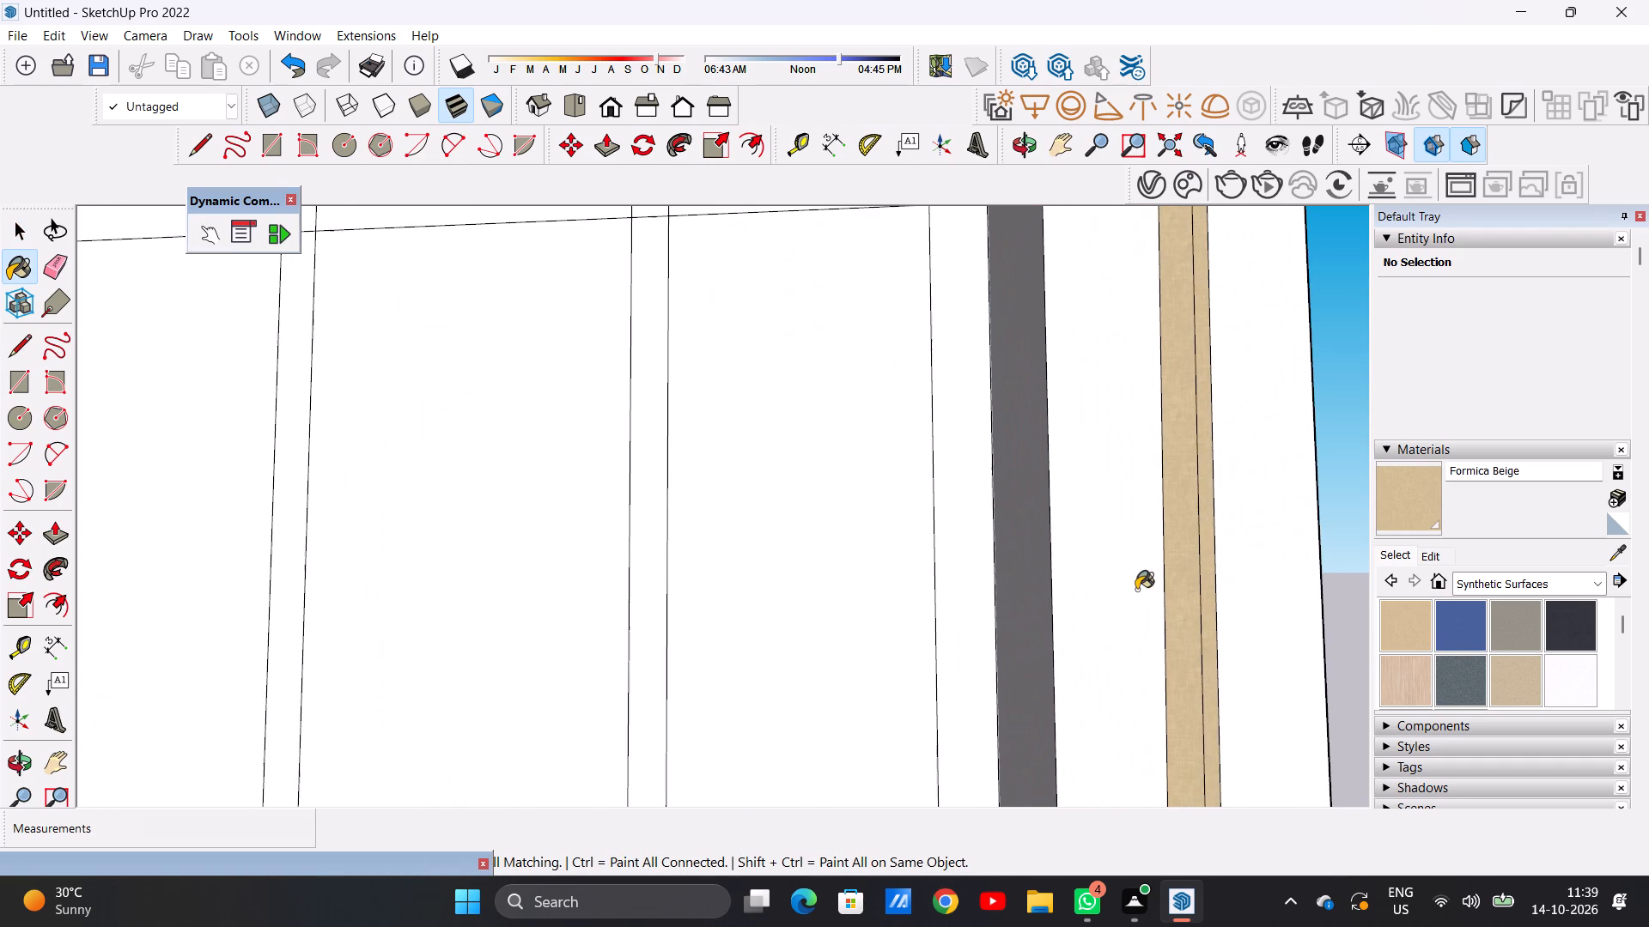
pyautogui.press('space')
pyautogui.write('e')
pyautogui.scroll(1, 1183, 579)
pyautogui.scroll(-1, 1183, 579)
pyautogui.scroll(3, 1183, 579)
pyautogui.scroll(-1, 1183, 579)
pyautogui.scroll(1, 1183, 579)
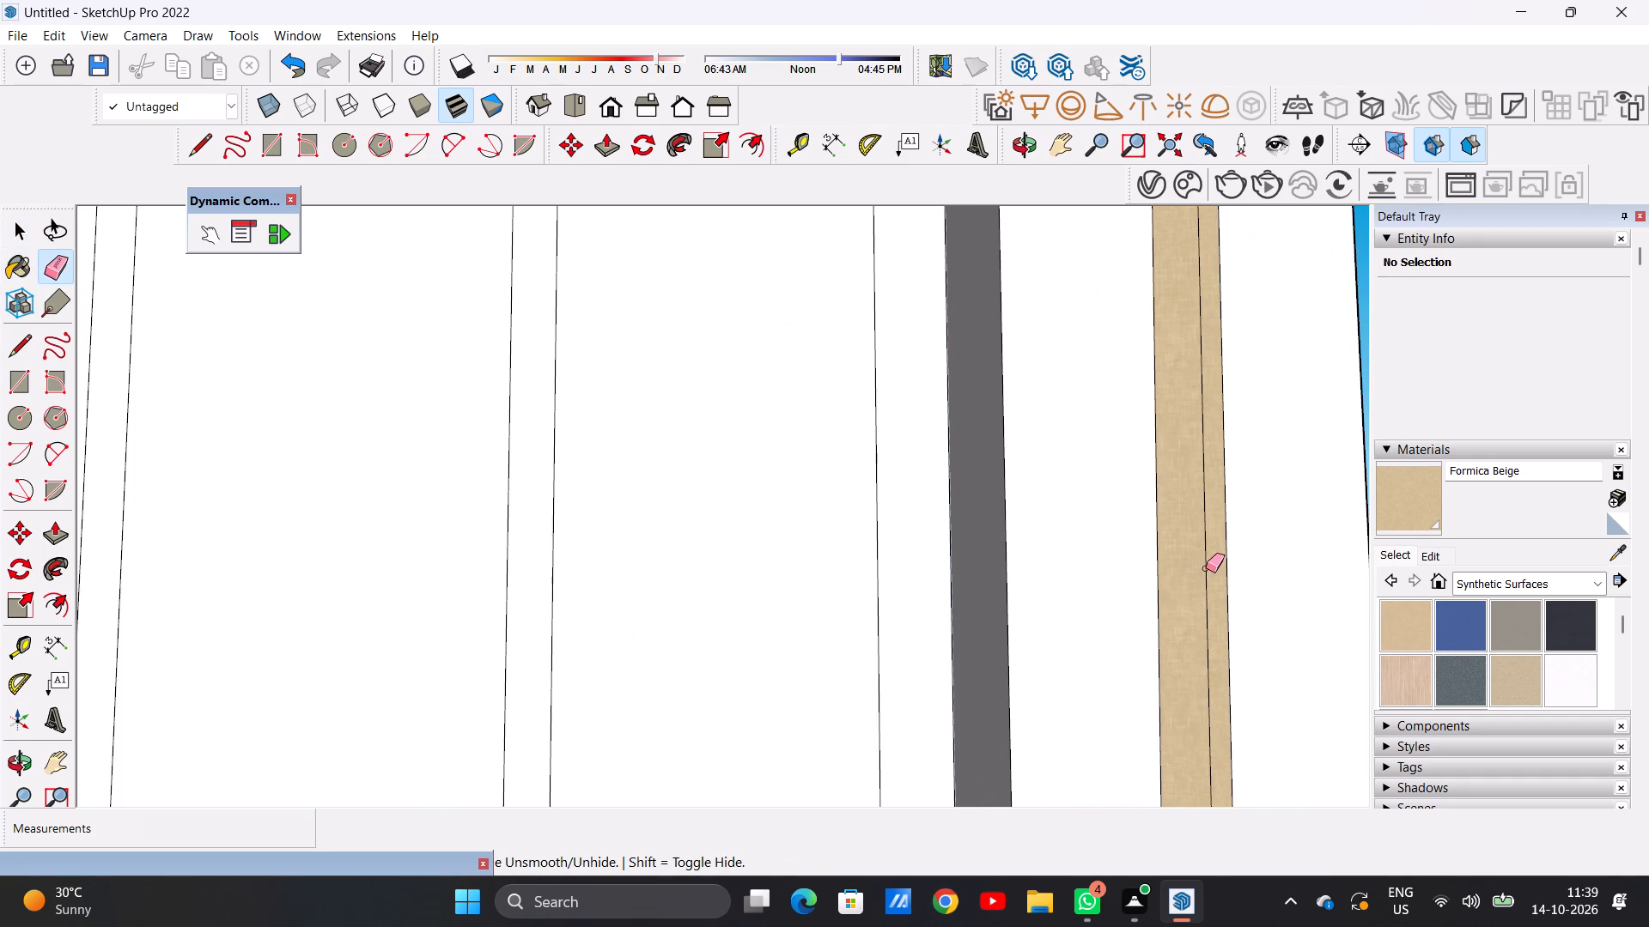
pyautogui.click(1206, 568)
# Erase the dividing line between the two beige strips along the tall frame's top beam.
pyautogui.scroll(-20, 1178, 627)
pyautogui.scroll(-2, 1178, 627)
pyautogui.scroll(1, 1174, 648)
pyautogui.scroll(-12, 1174, 648)
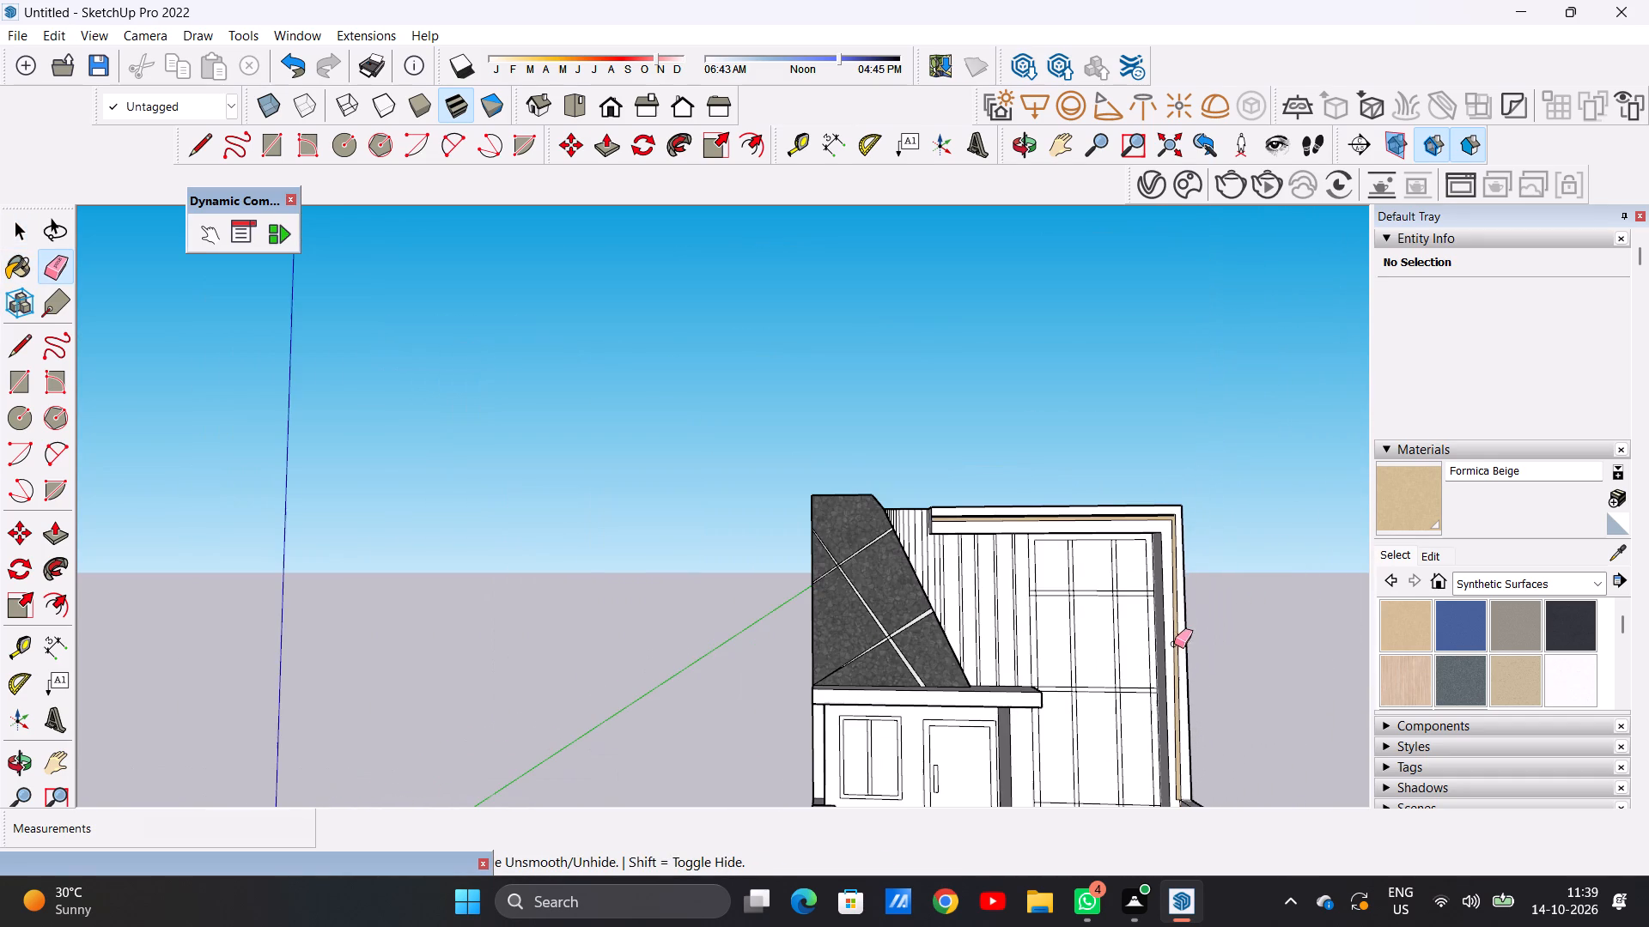
pyautogui.scroll(-1, 1174, 644)
pyautogui.scroll(20, 1131, 520)
pyautogui.scroll(3, 1131, 520)
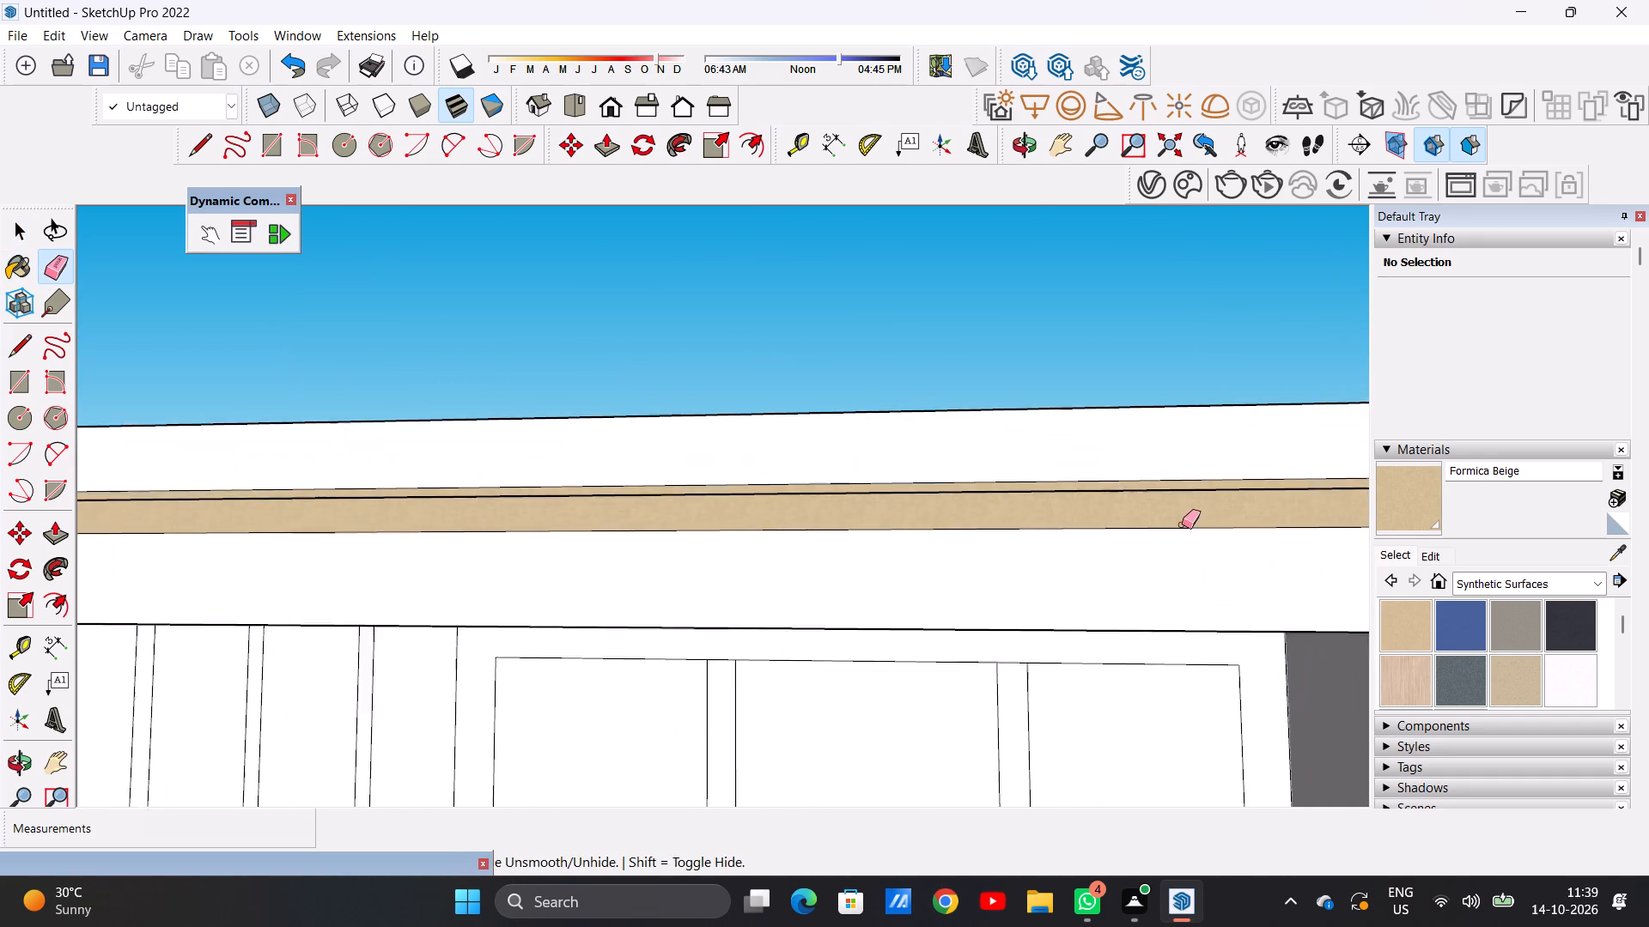
pyautogui.scroll(2, 1182, 524)
pyautogui.click(1165, 482)
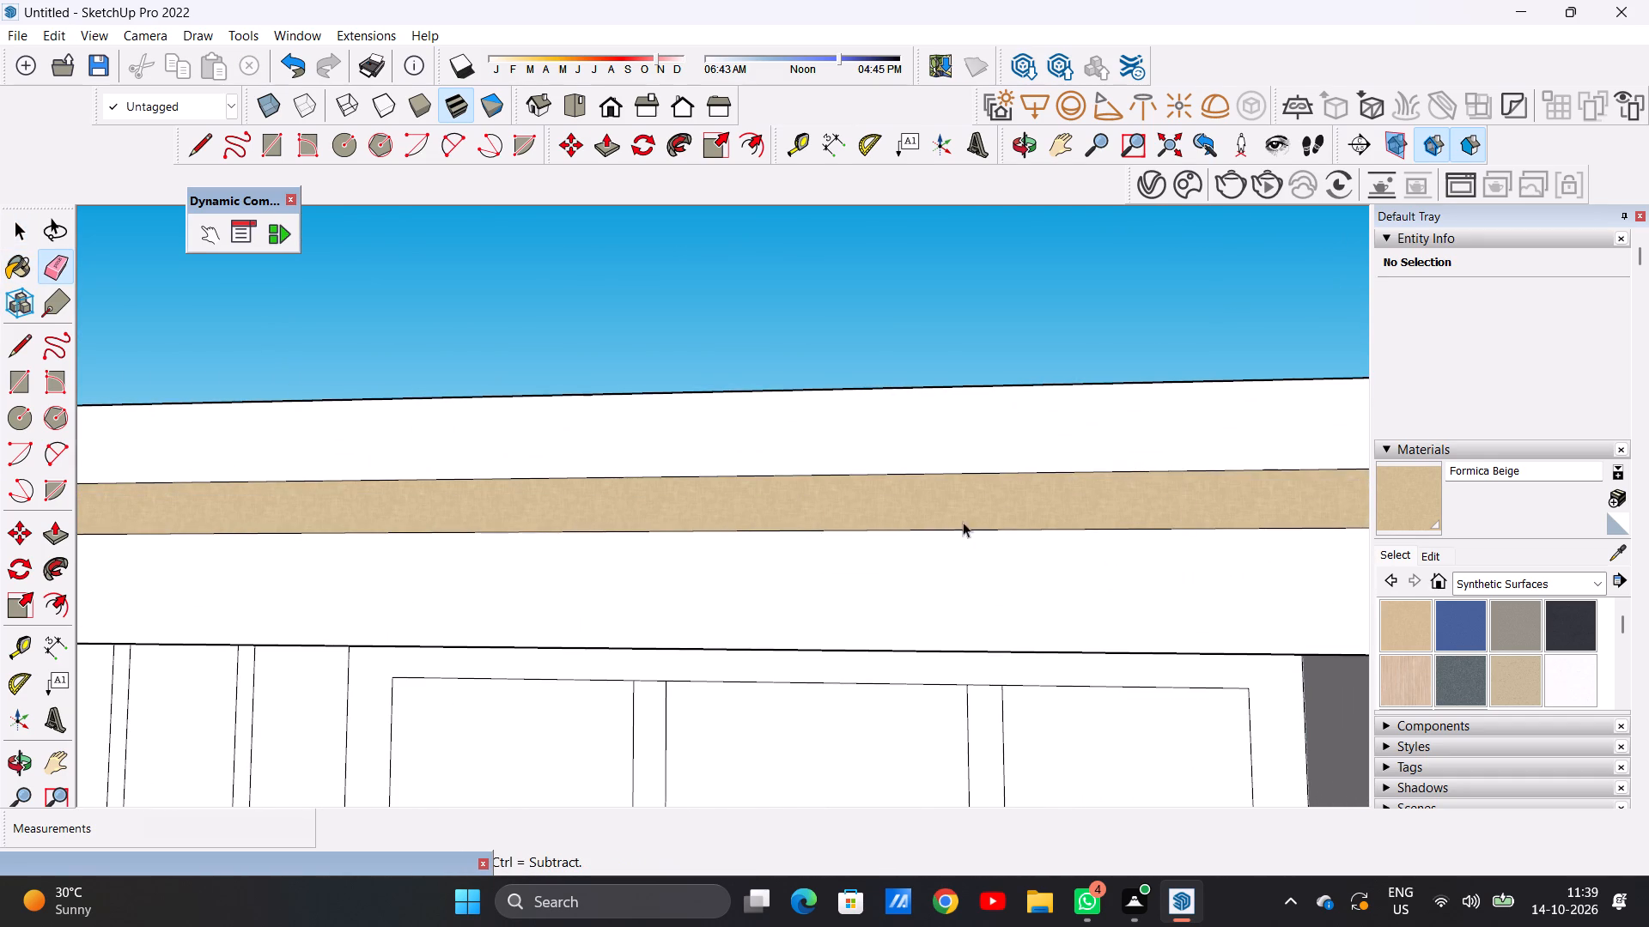
pyautogui.press('space')
# Paint the tall frame's front faces on both sides of the beige band with Formica Laminate Dark.
pyautogui.scroll(-20, 837, 597)
pyautogui.scroll(-13, 837, 597)
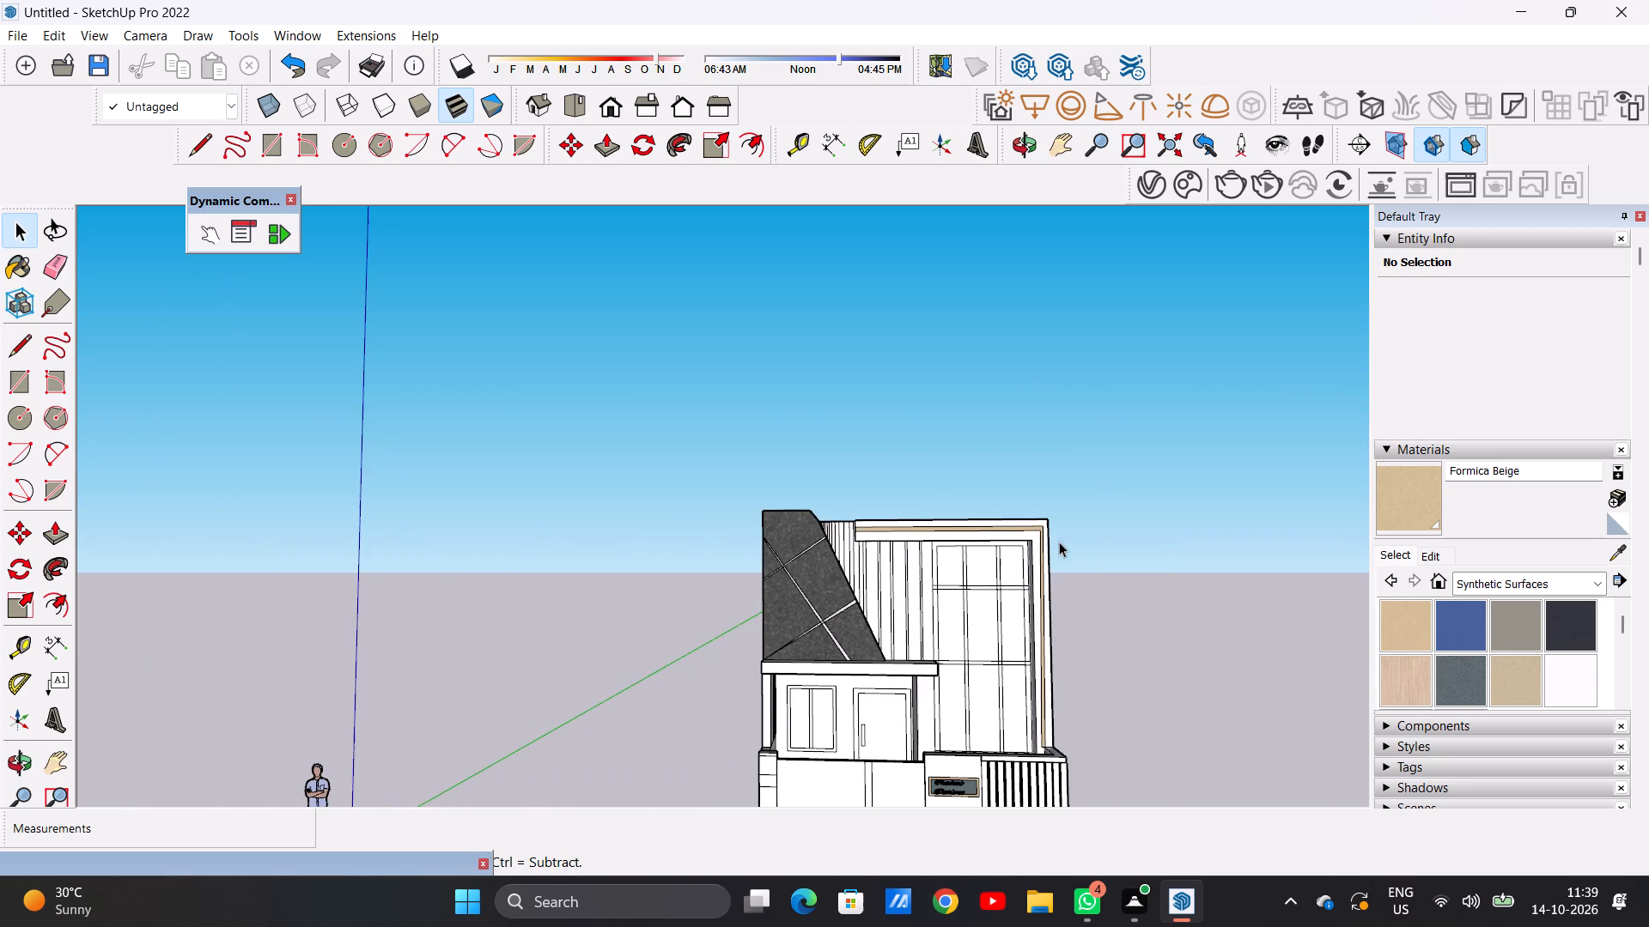
pyautogui.scroll(4, 1042, 590)
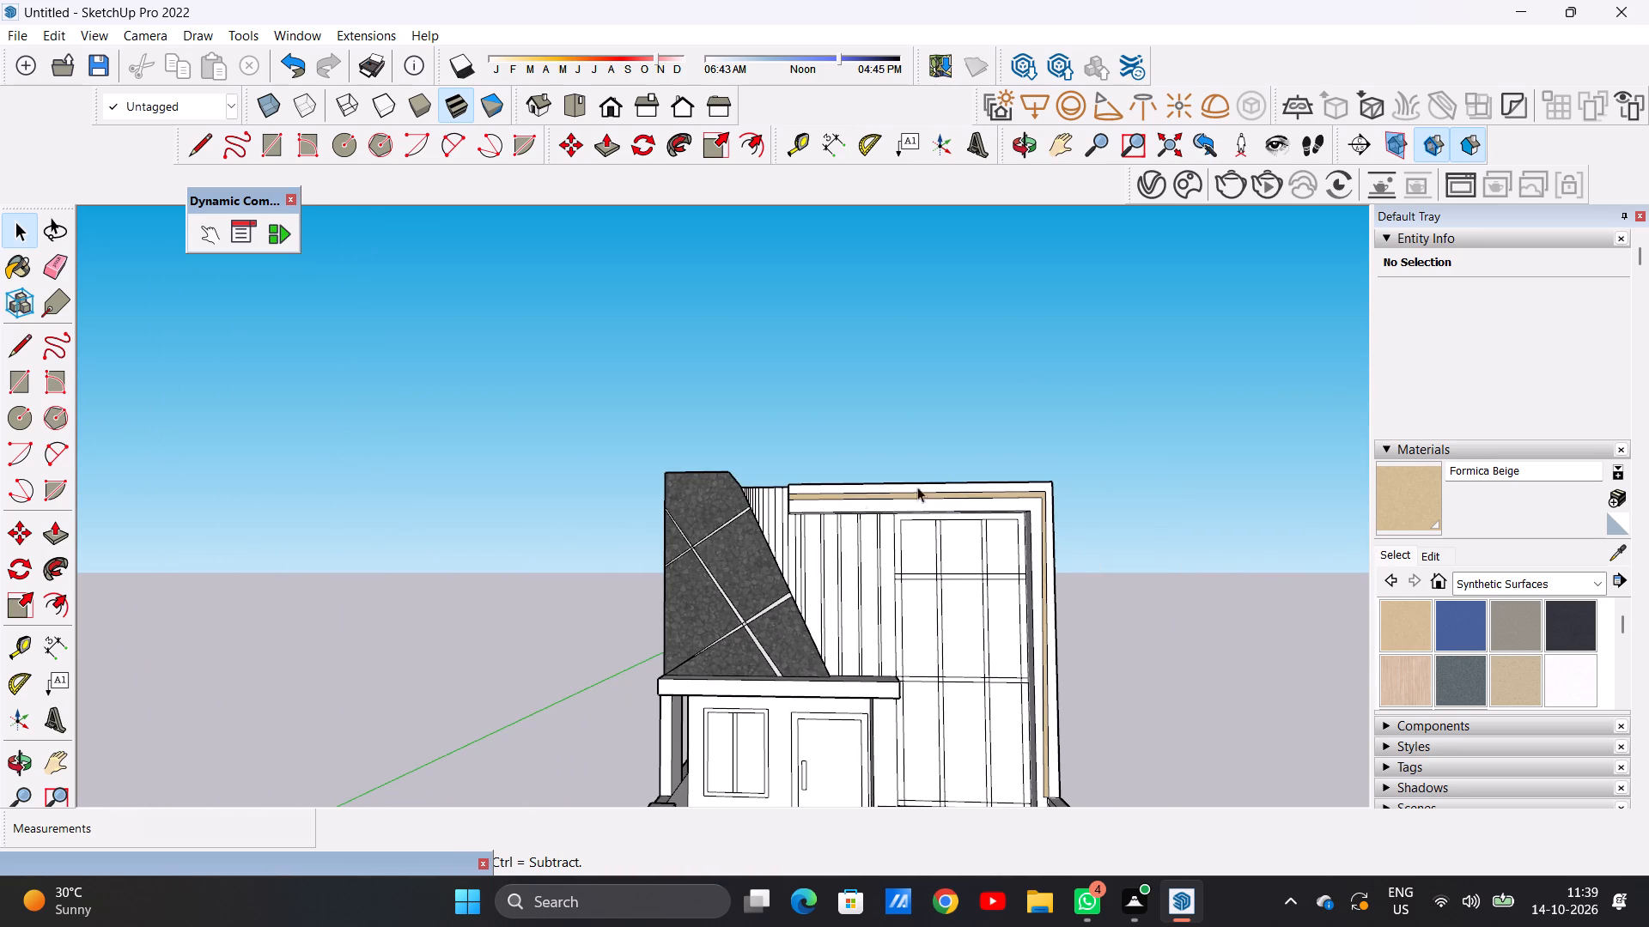
pyautogui.scroll(12, 832, 482)
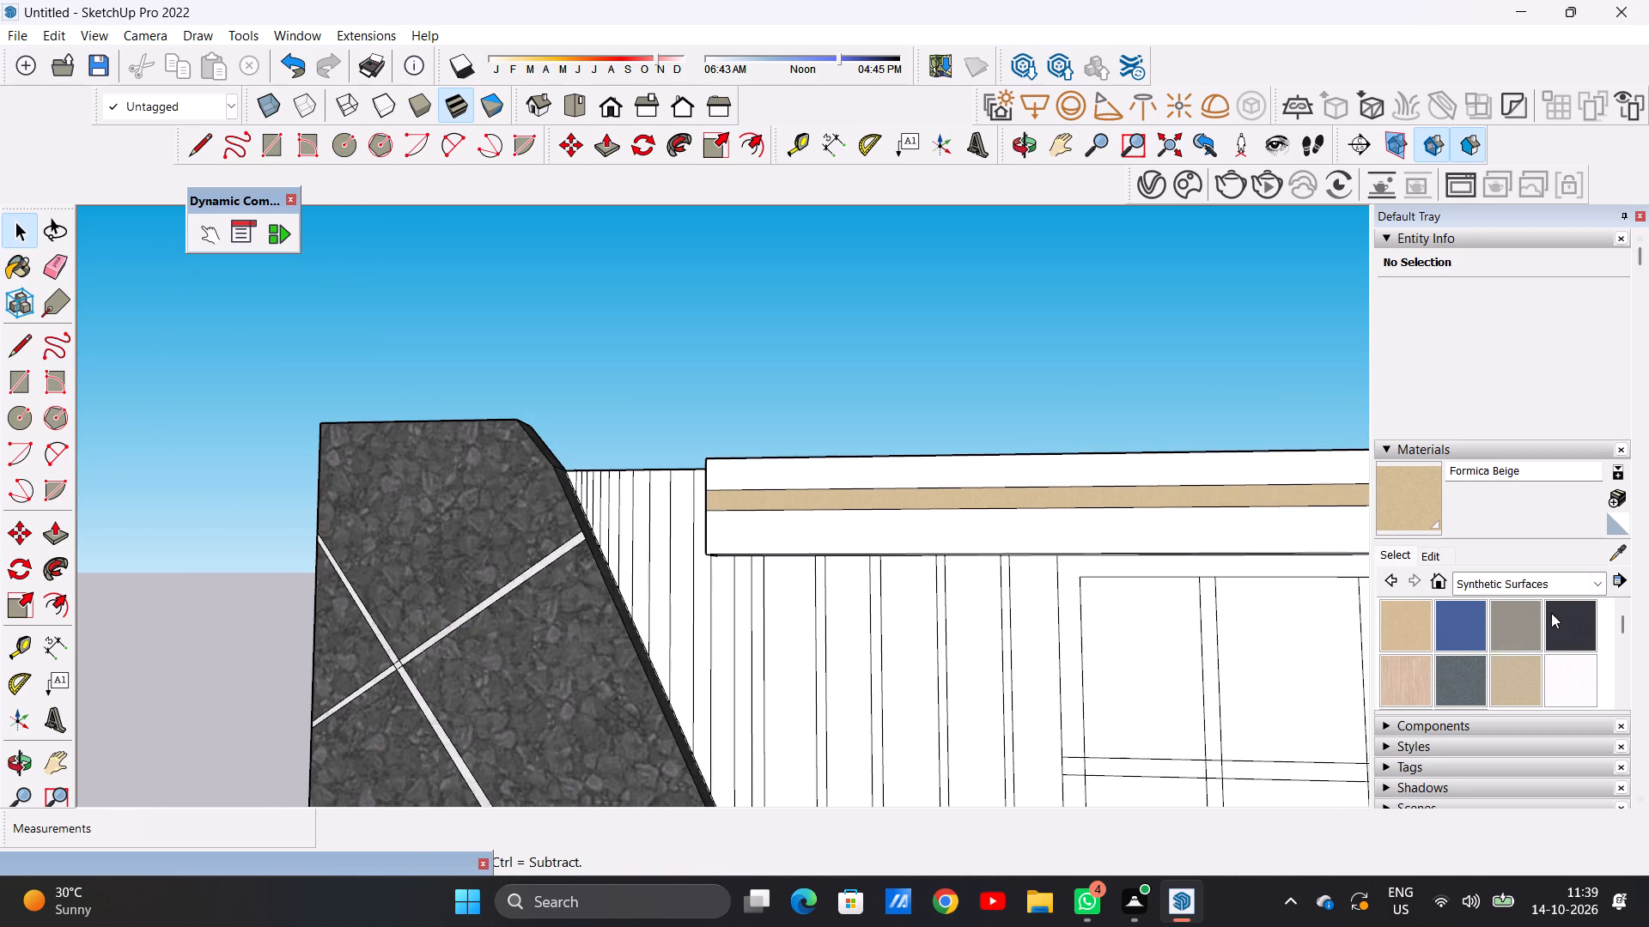
pyautogui.click(1557, 626)
pyautogui.click(1189, 530)
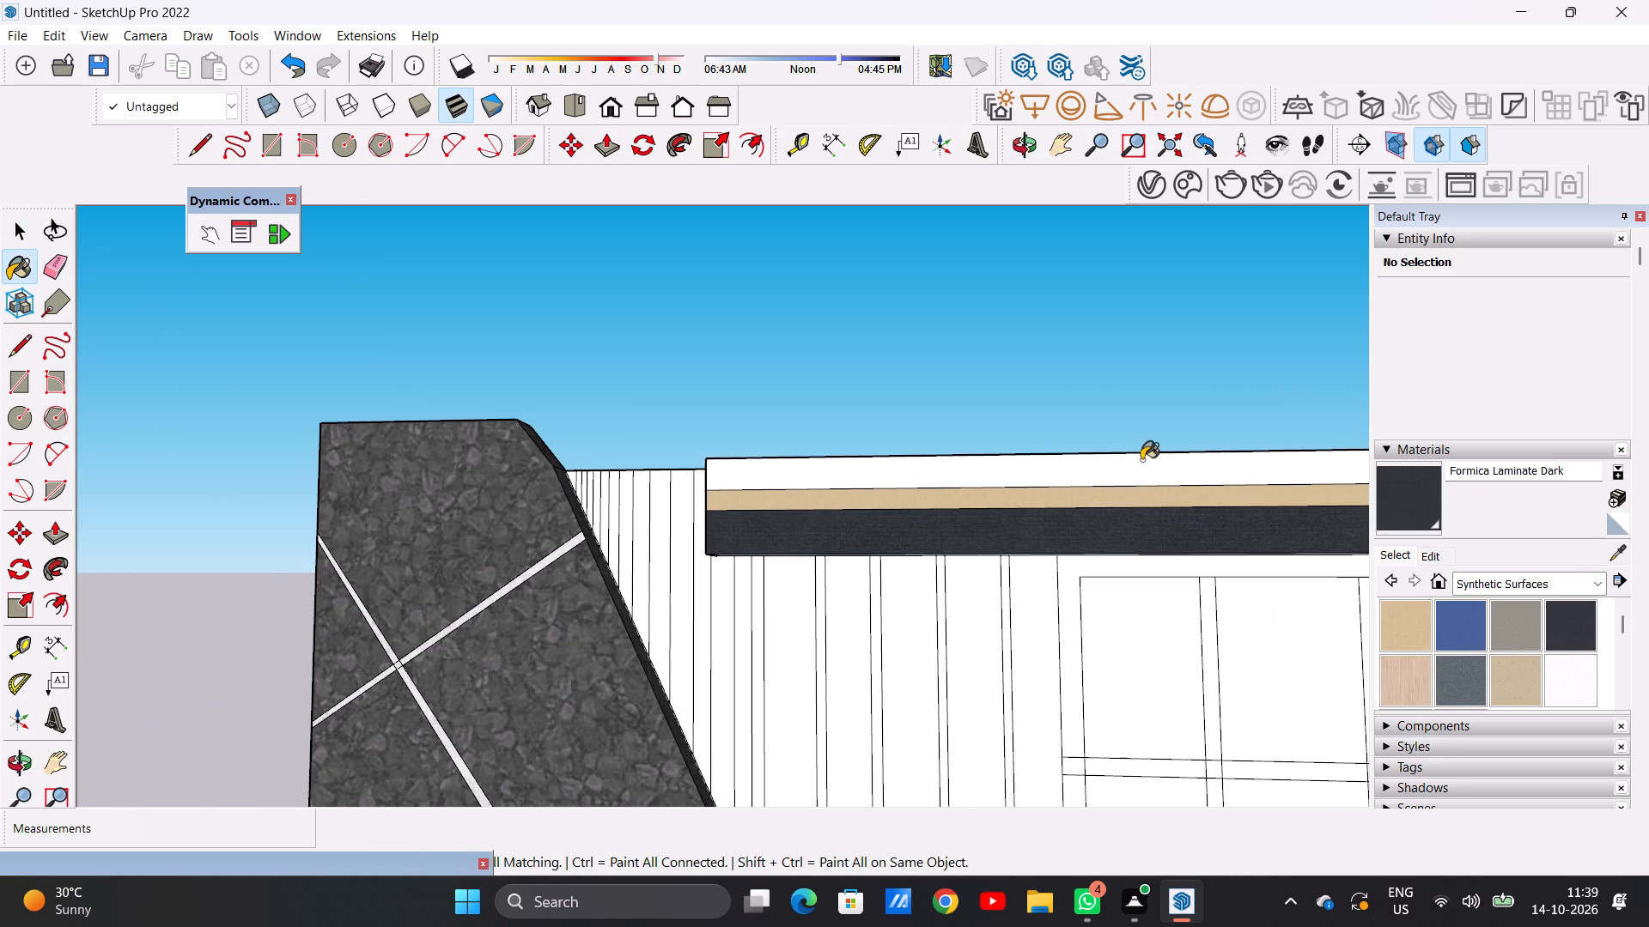
pyautogui.click(1135, 472)
# Paint the inner side of the tall frame's post and the underside of its top beam with Formica Laminate Dark.
pyautogui.scroll(-17, 1055, 500)
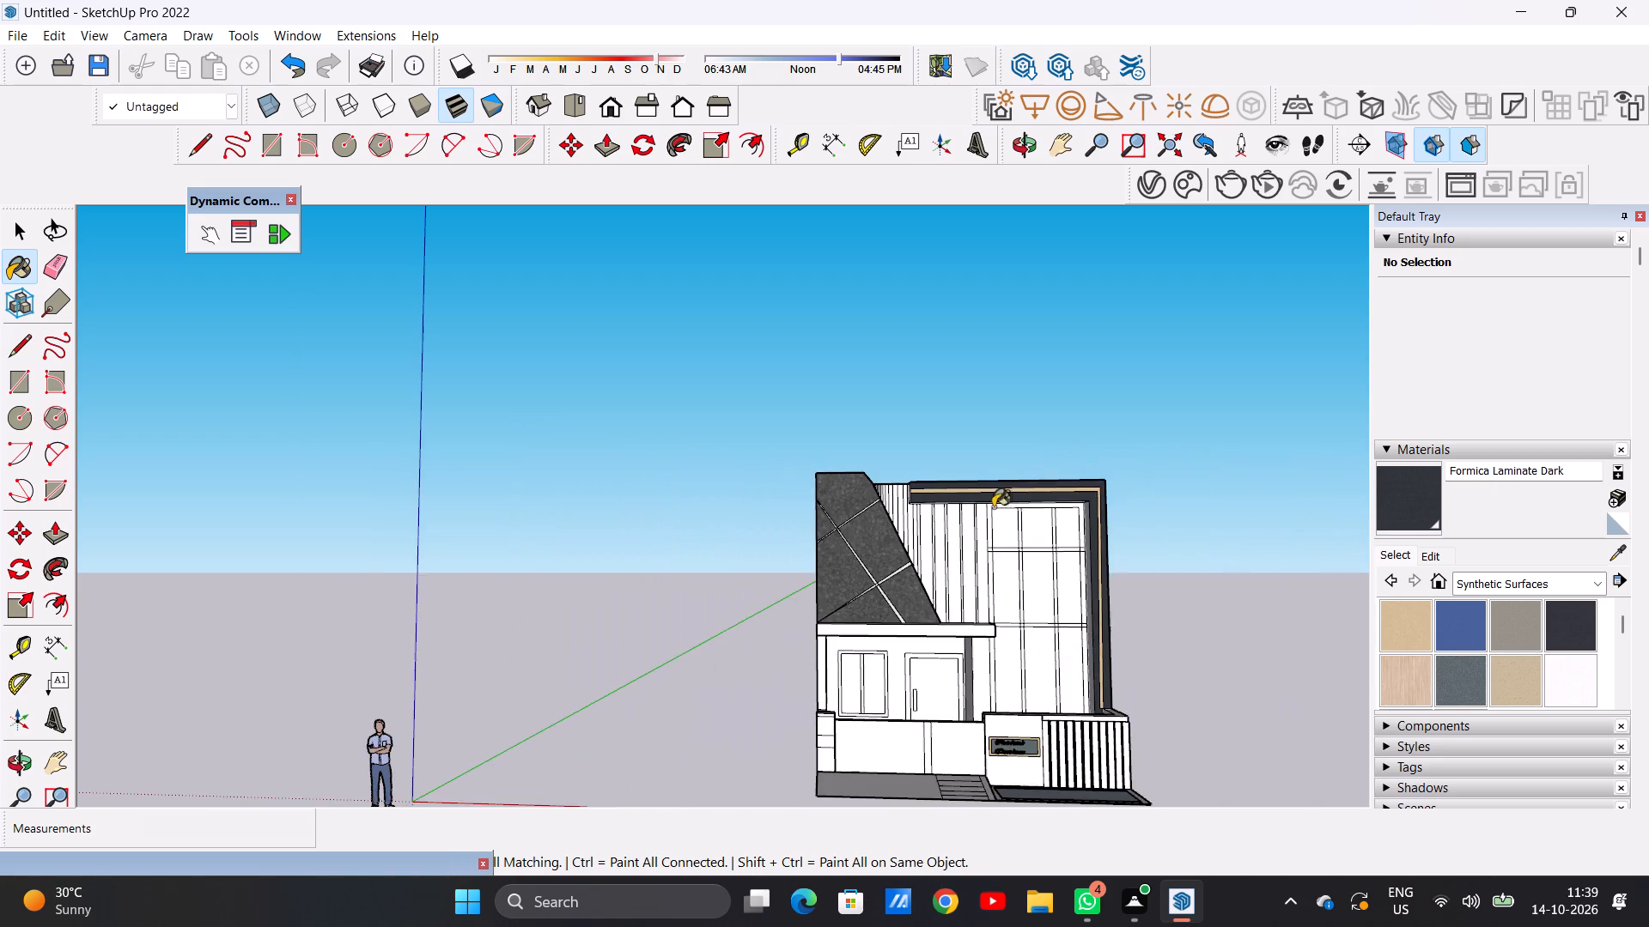
pyautogui.scroll(7, 1096, 645)
pyautogui.moveTo(1158, 654); pyautogui.dragTo(1247, 712, button='middle')
pyautogui.scroll(9, 1073, 597)
pyautogui.scroll(-1, 1054, 588)
pyautogui.scroll(3, 1054, 588)
pyautogui.click(1054, 588)
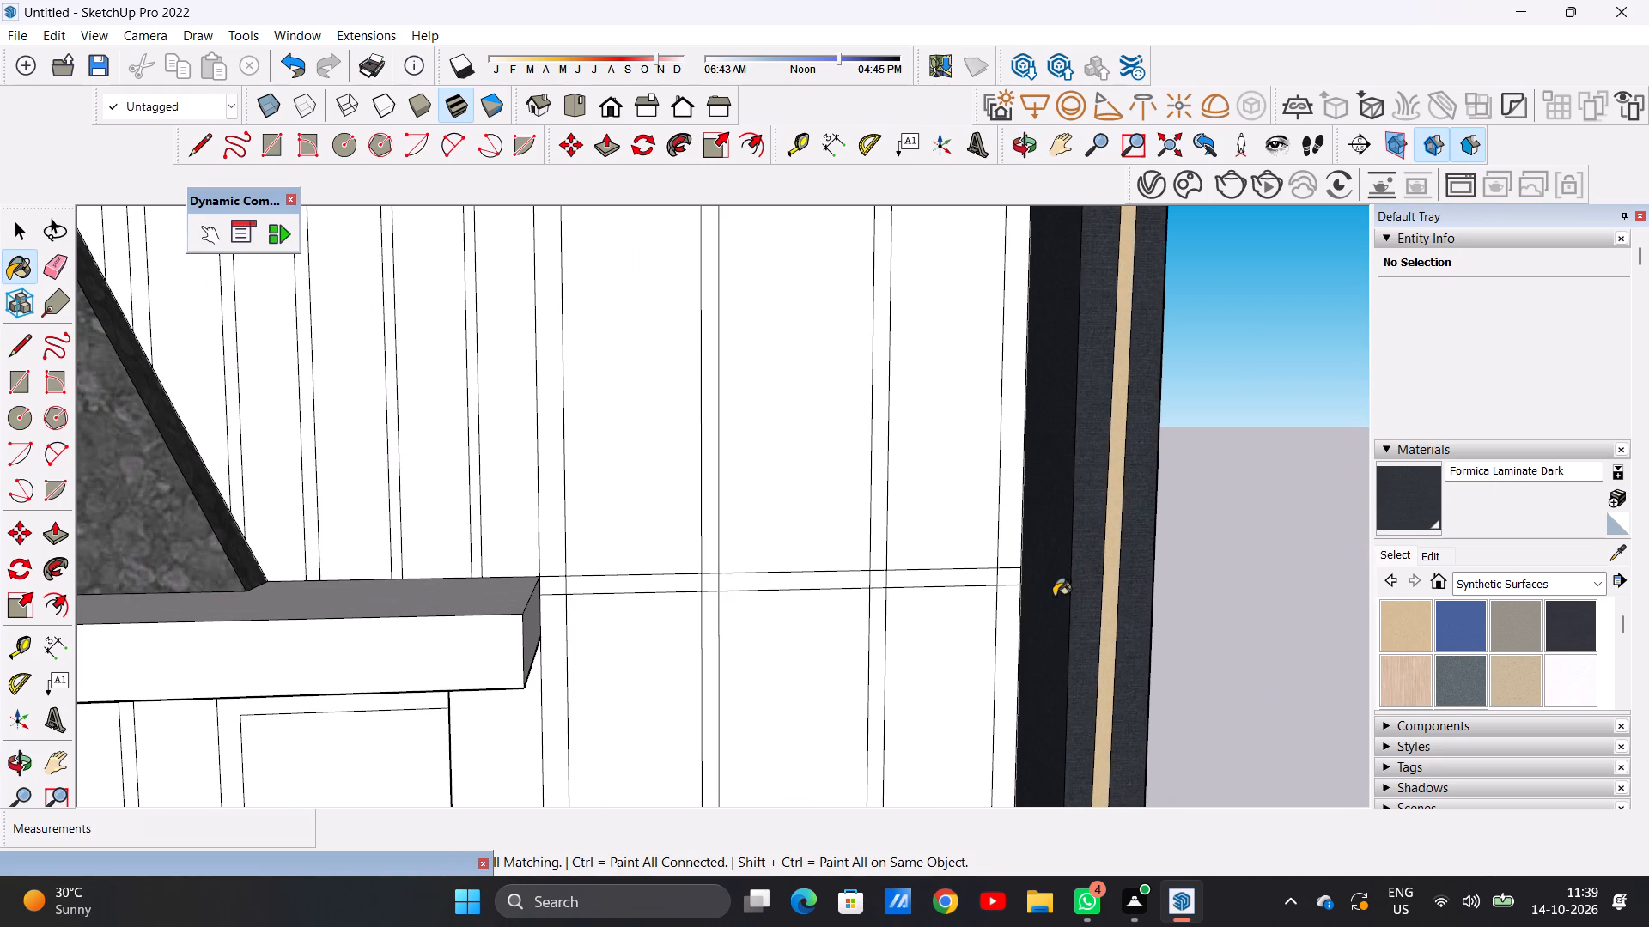
pyautogui.scroll(-19, 1046, 582)
pyautogui.moveTo(975, 536); pyautogui.dragTo(874, 382, button='middle')
pyautogui.scroll(13, 946, 447)
pyautogui.click(935, 424)
# Paint the top beam's free end and its upper face with Formica Laminate Dark.
pyautogui.scroll(-14, 955, 541)
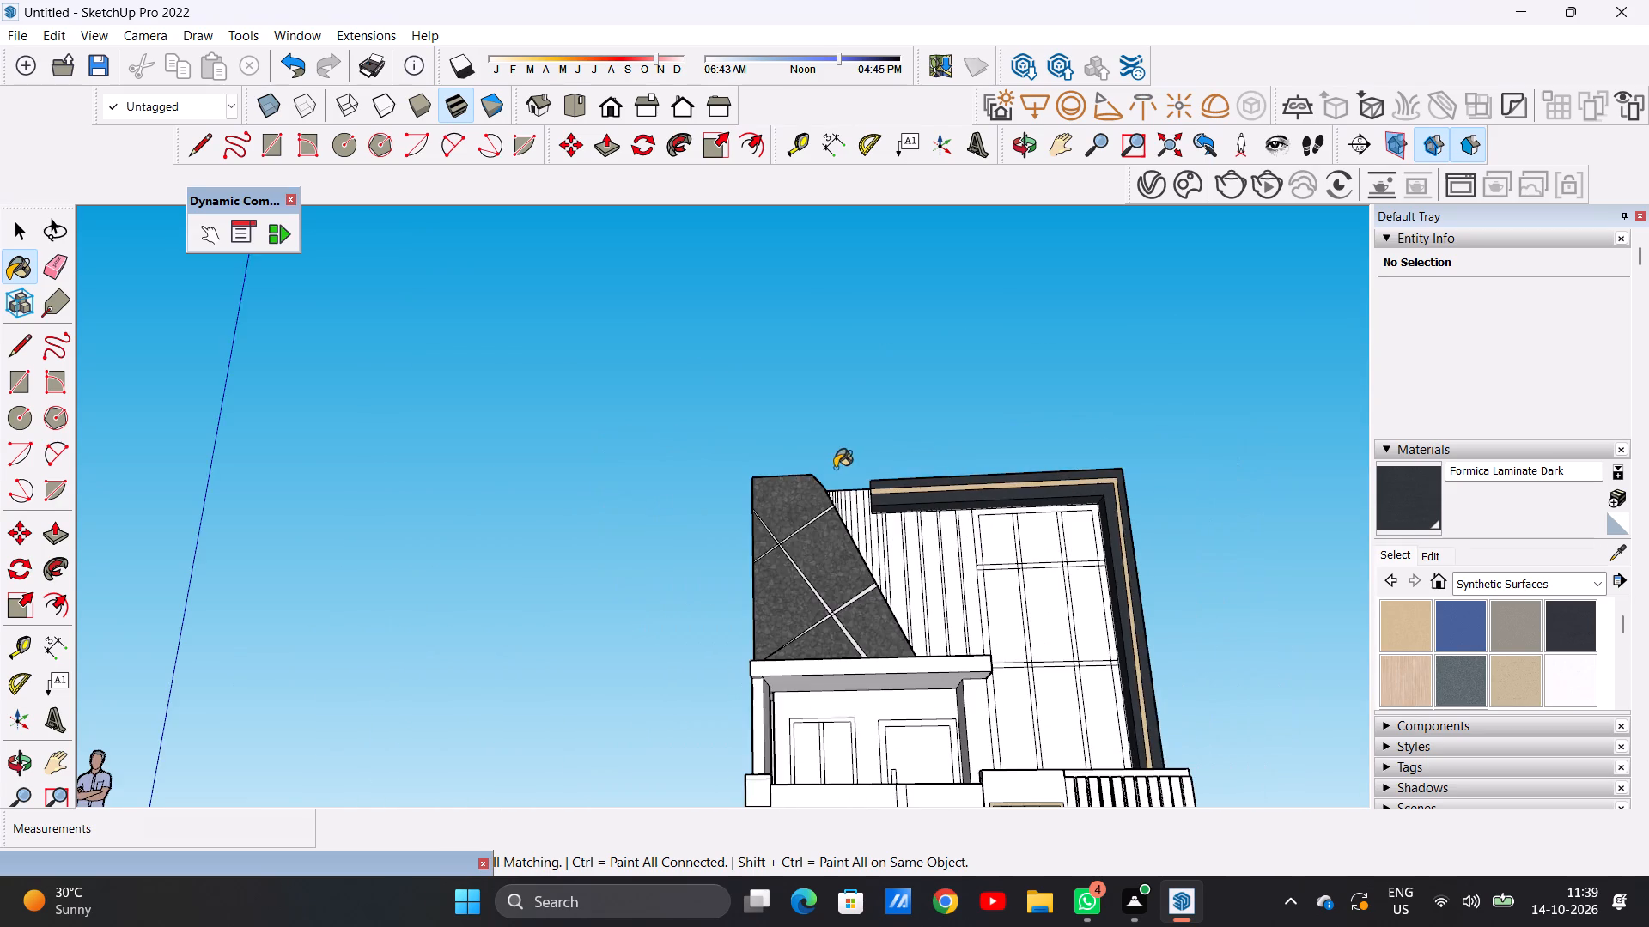
pyautogui.moveTo(843, 486); pyautogui.dragTo(1117, 675, button='middle')
pyautogui.scroll(15, 826, 472)
pyautogui.click(781, 451)
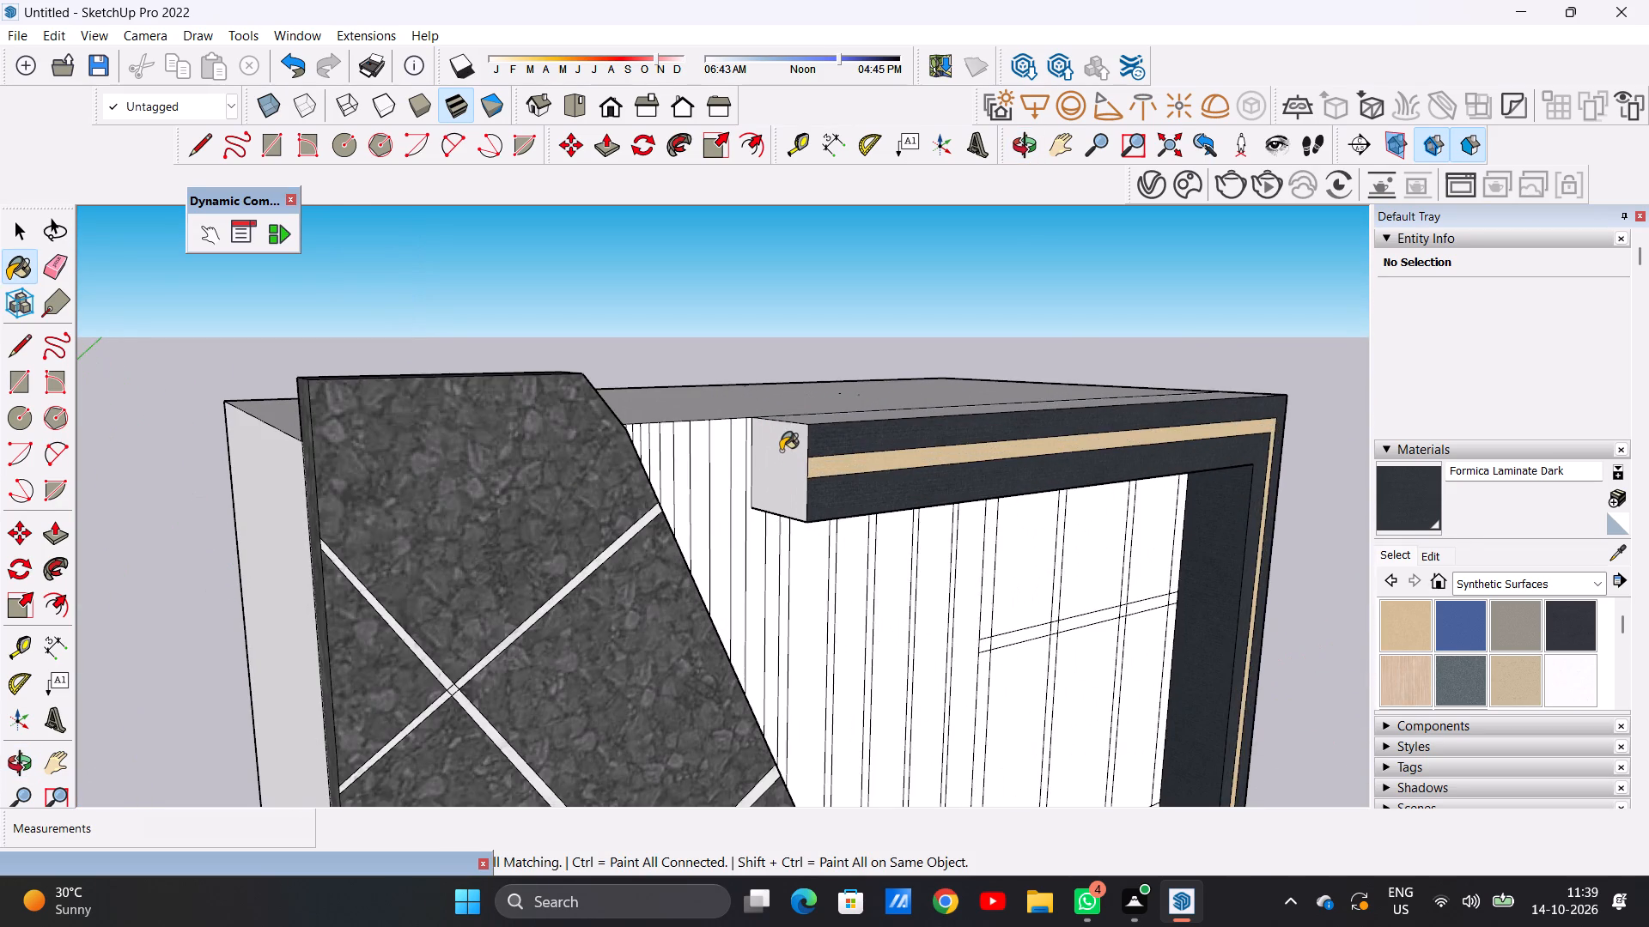
pyautogui.scroll(-14, 781, 464)
pyautogui.moveTo(951, 448); pyautogui.dragTo(842, 614, button='middle')
pyautogui.scroll(7, 804, 505)
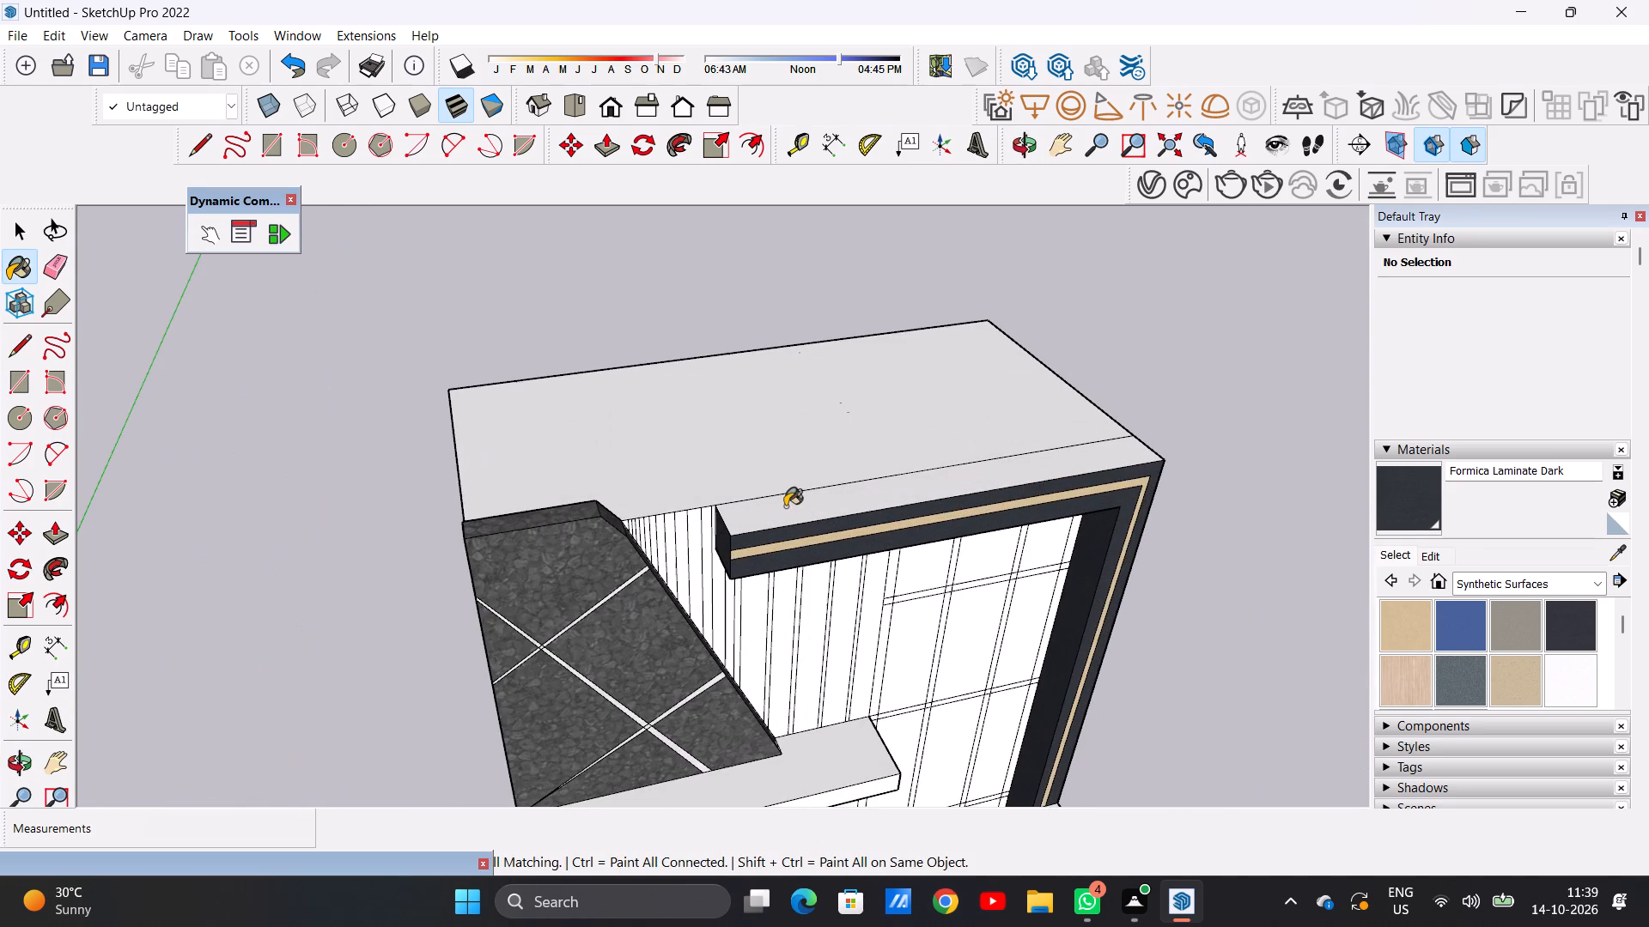
pyautogui.click(776, 508)
# Paint the outer side face of the tall frame's post with Formica Laminate Dark.
pyautogui.scroll(-14, 746, 541)
pyautogui.moveTo(940, 542); pyautogui.dragTo(562, 401, button='middle')
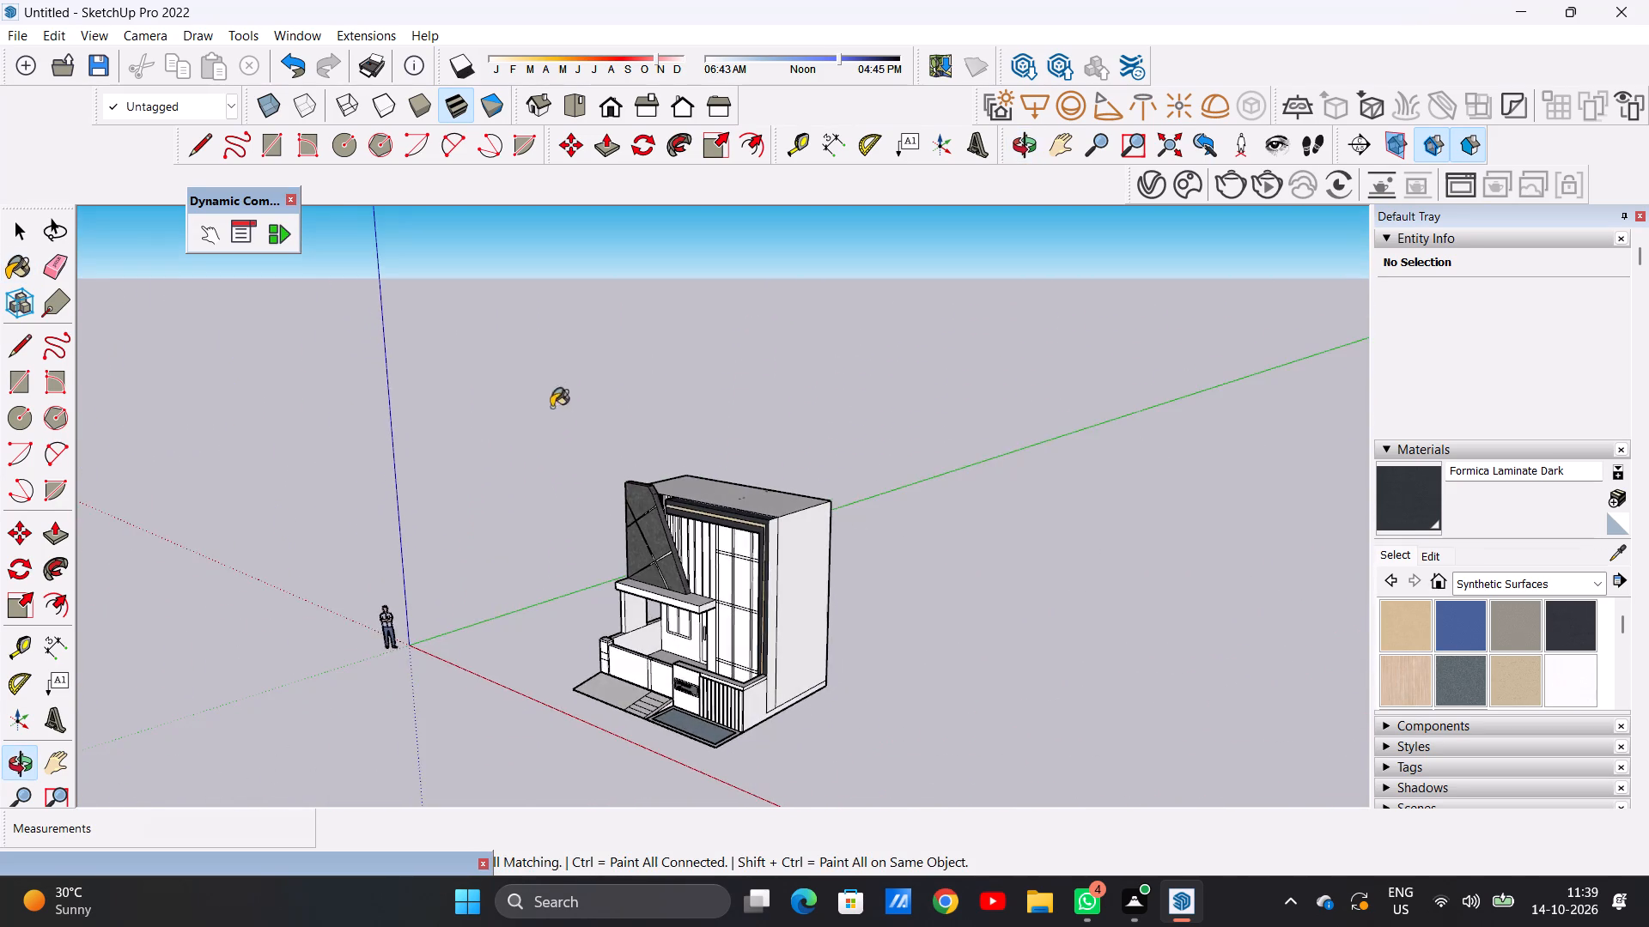
pyautogui.scroll(14, 775, 603)
pyautogui.click(776, 594)
pyautogui.scroll(-13, 766, 615)
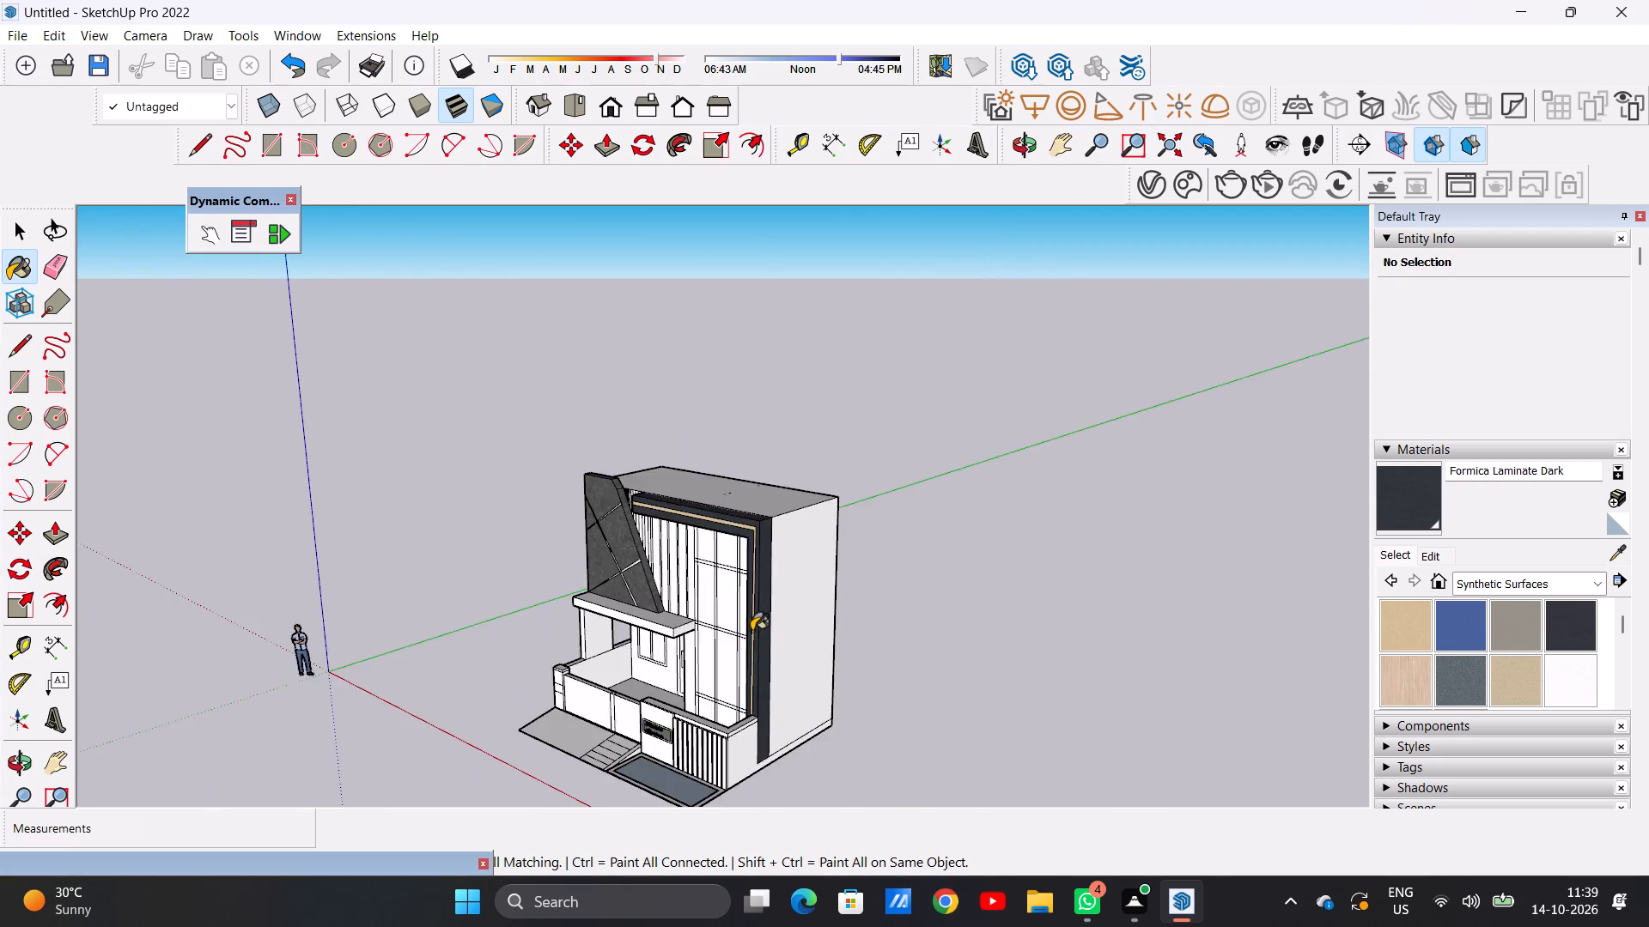
pyautogui.scroll(-8, 751, 631)
pyautogui.moveTo(719, 619); pyautogui.dragTo(1015, 462, button='middle')
pyautogui.moveTo(817, 607); pyautogui.dragTo(783, 650, button='middle')
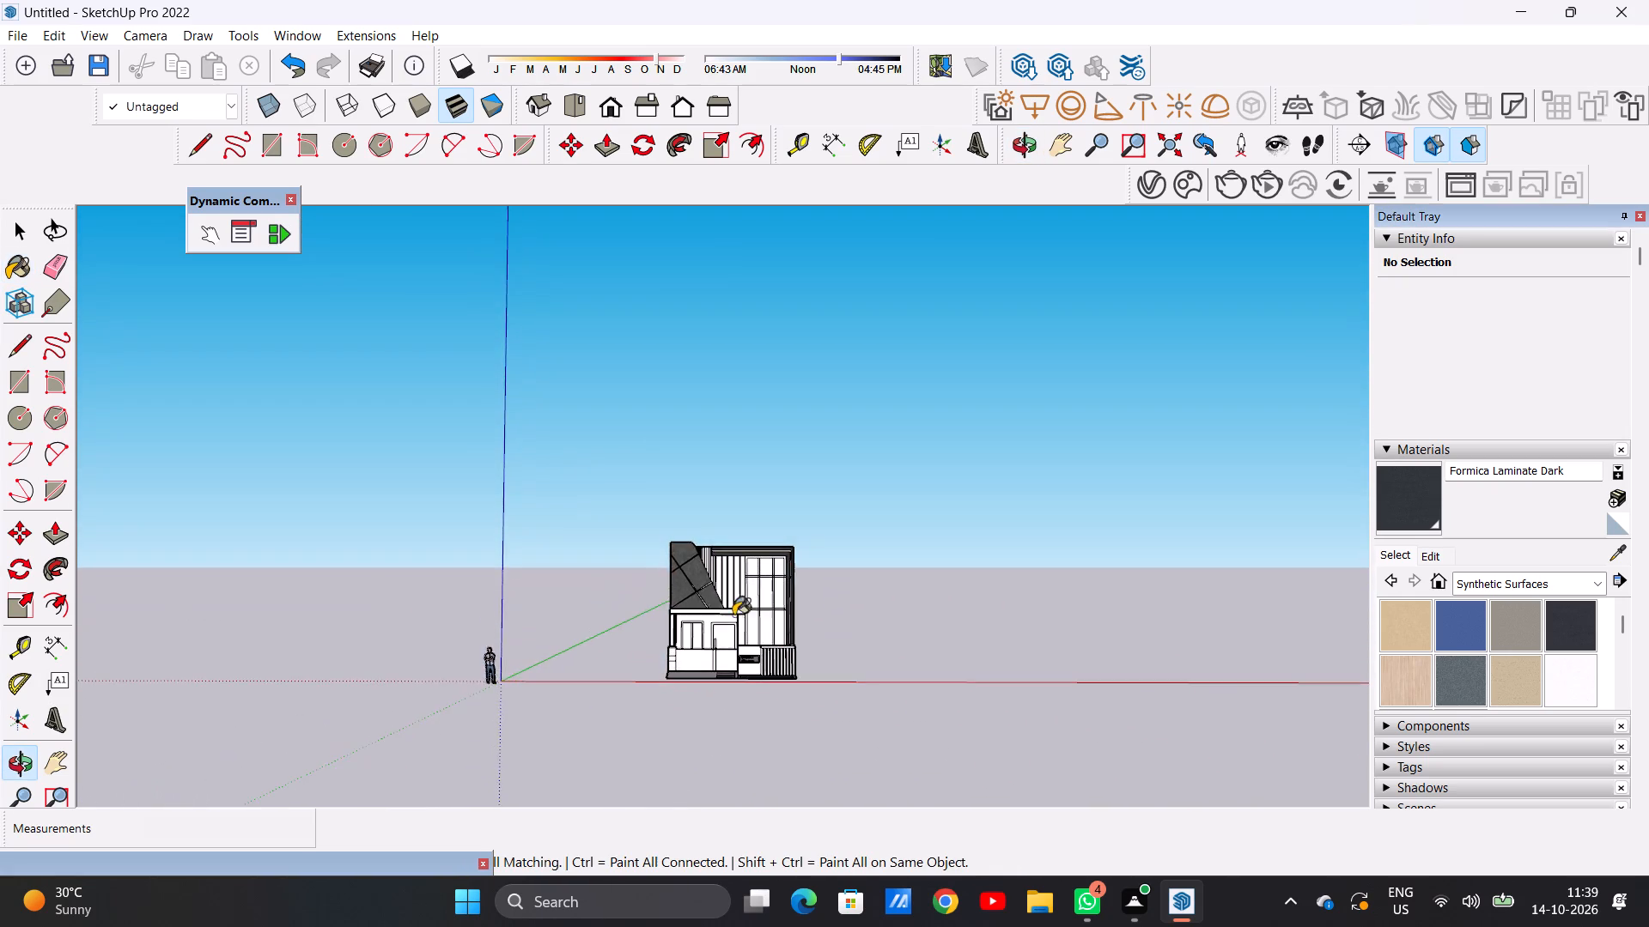
pyautogui.scroll(15, 730, 587)
pyautogui.press('space')
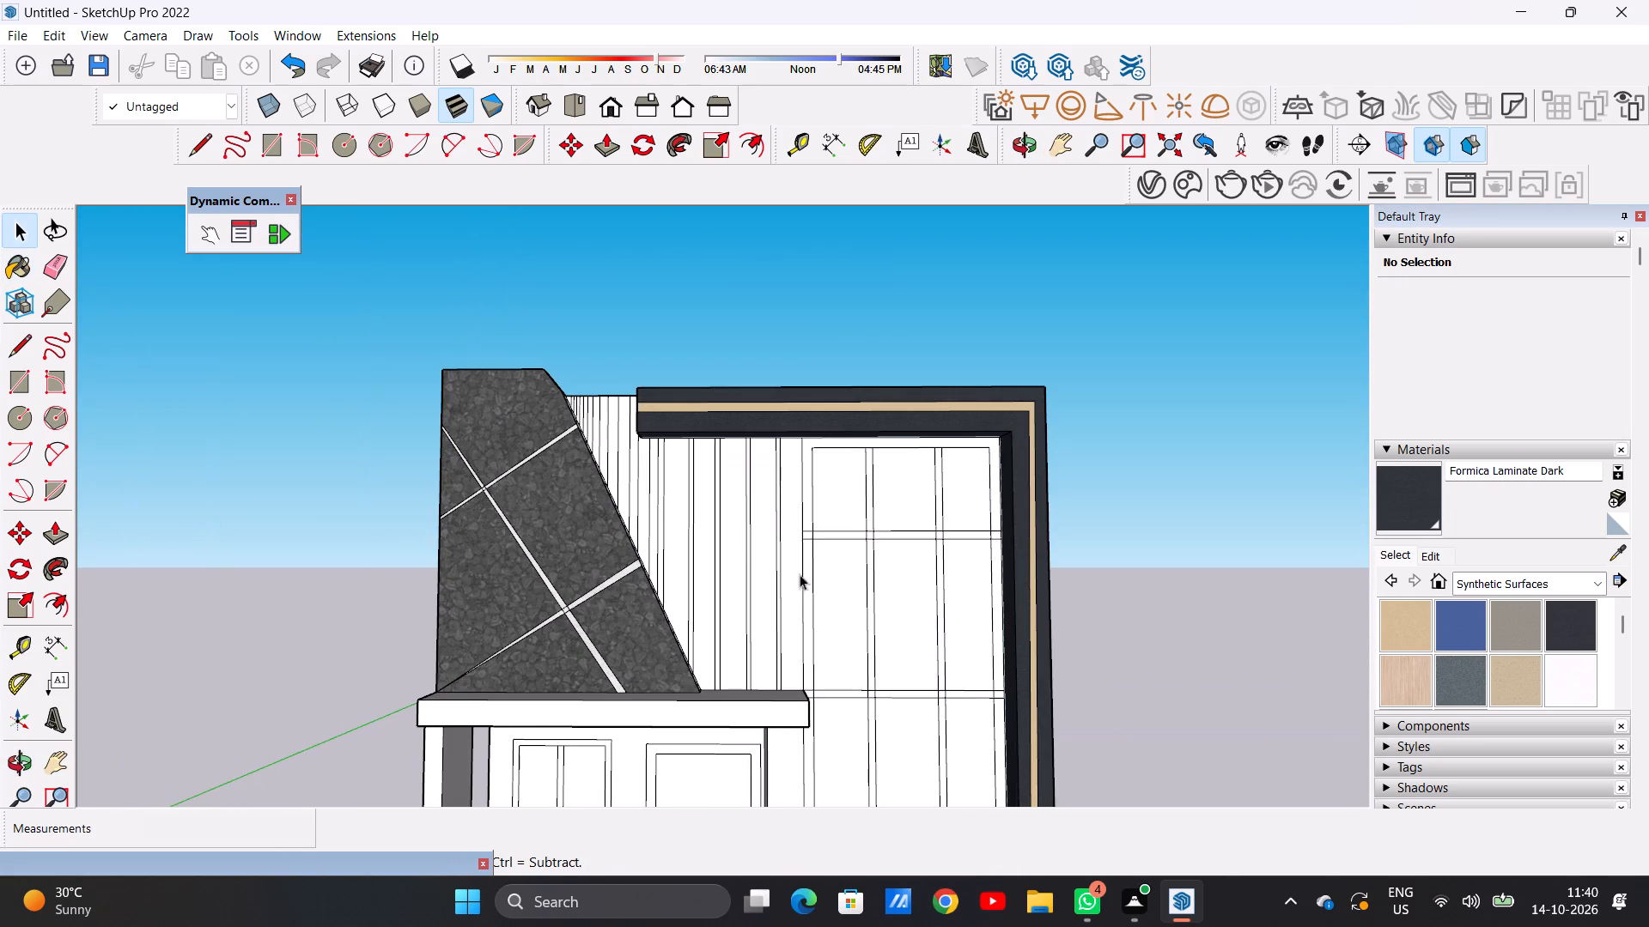
# Paint the uppermost section of the tall window's border with Wood Veneer 01 from the Wood materials.
pyautogui.scroll(-11, 851, 579)
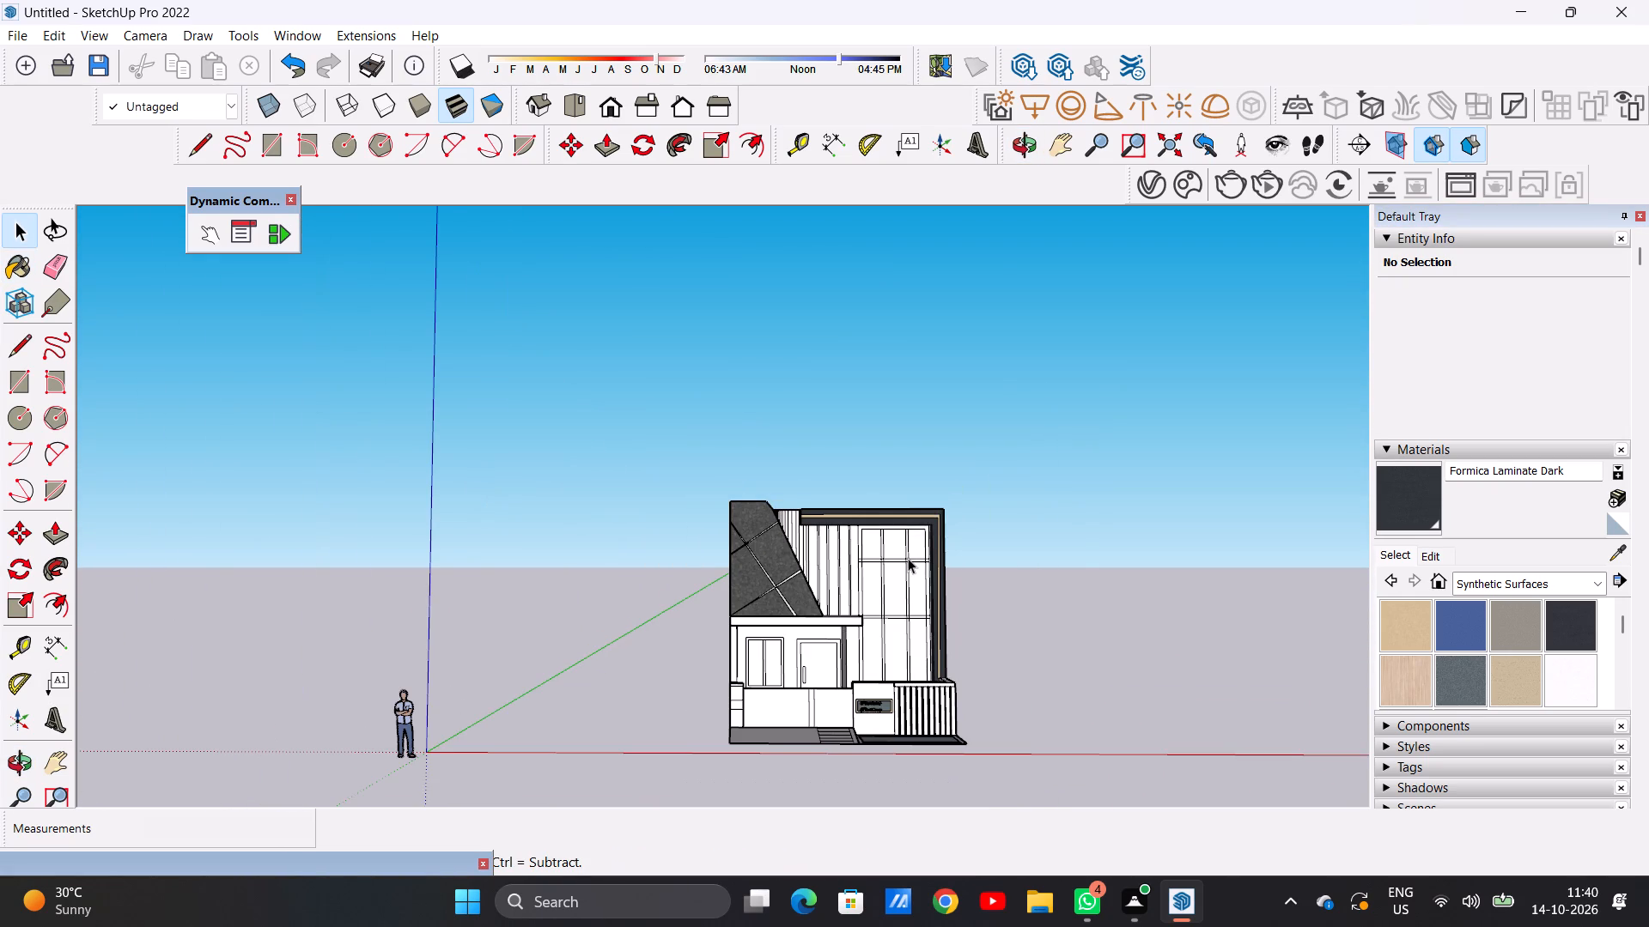
pyautogui.scroll(-1, 908, 558)
pyautogui.scroll(5, 845, 666)
pyautogui.scroll(8, 963, 615)
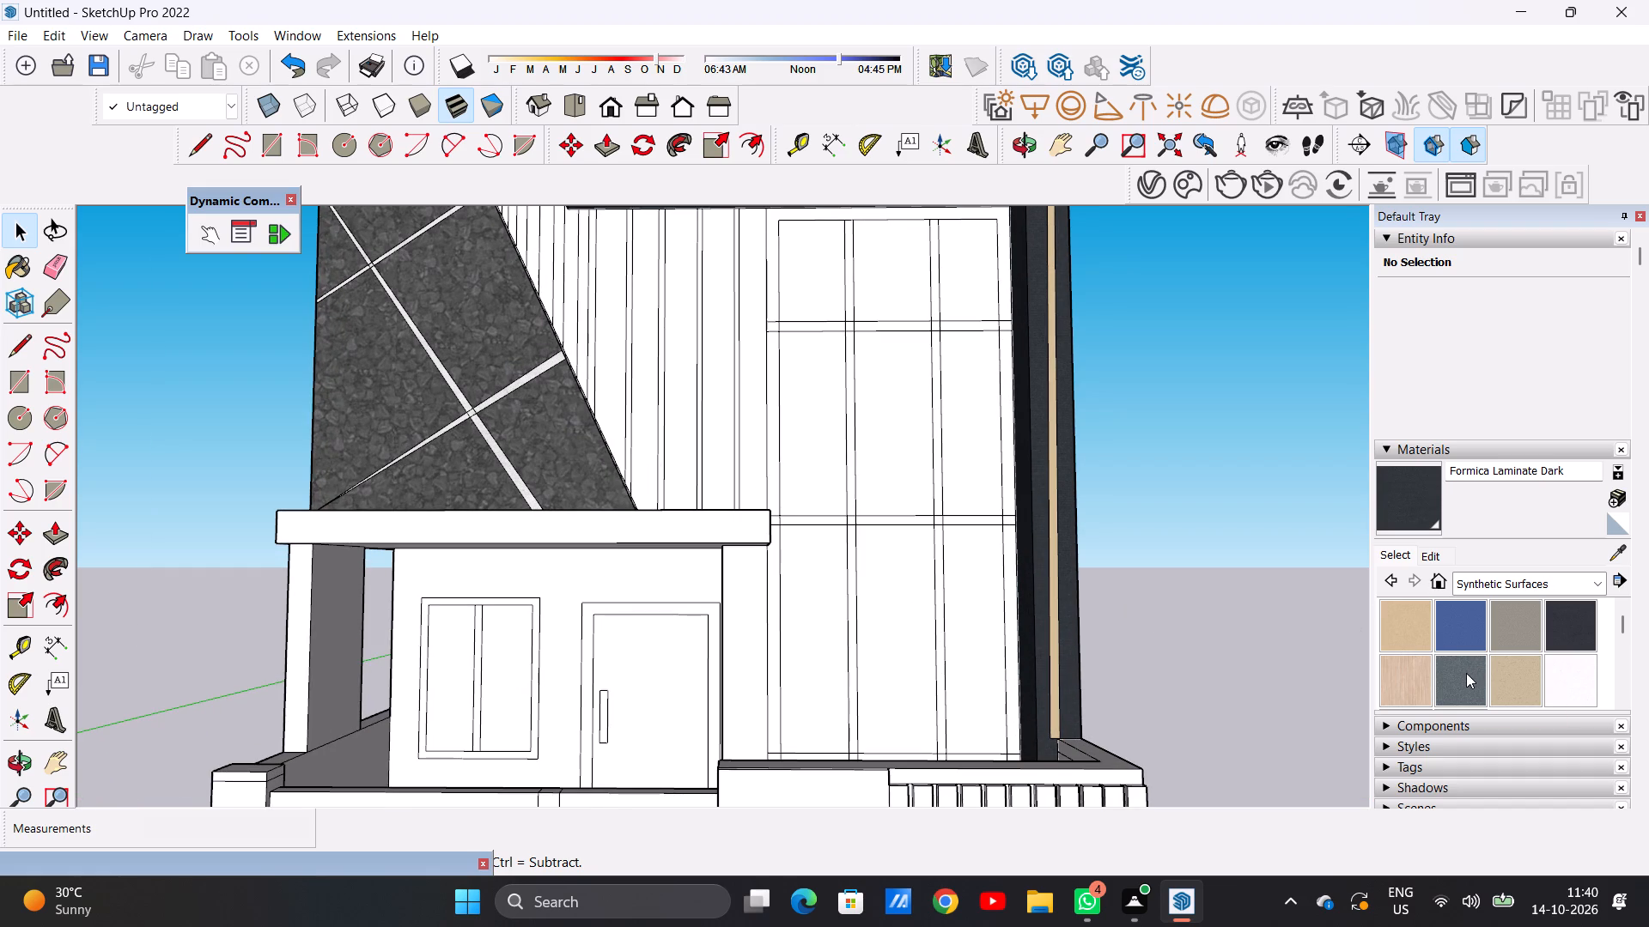
pyautogui.click(1600, 585)
pyautogui.click(1463, 856)
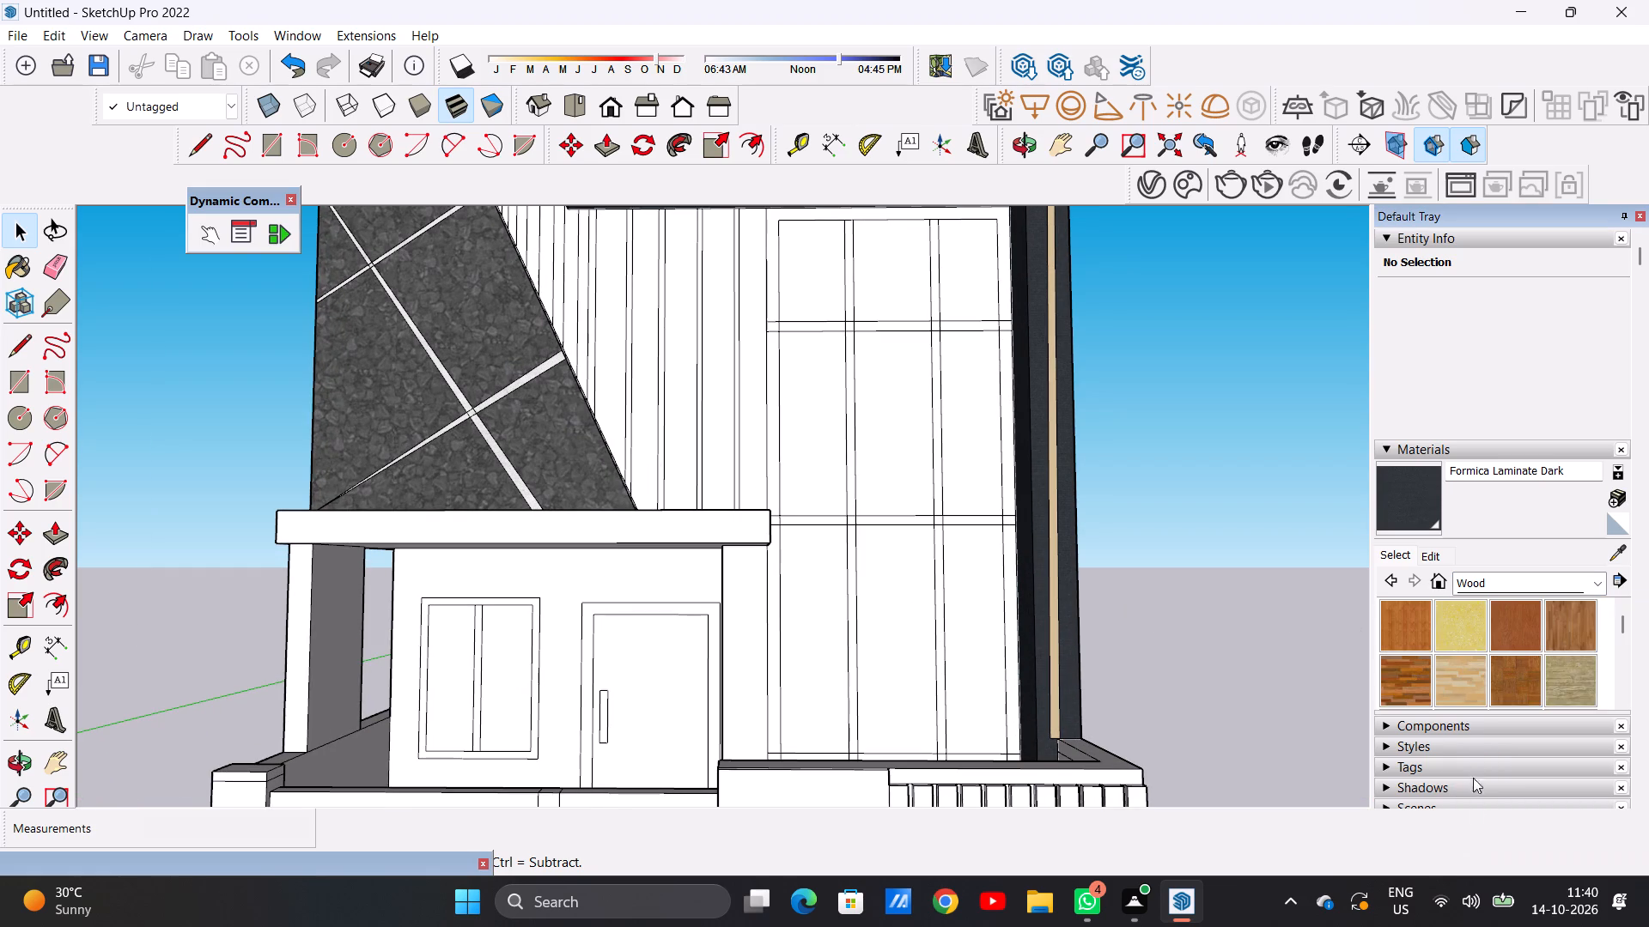
pyautogui.scroll(-2, 1525, 672)
pyautogui.click(1511, 636)
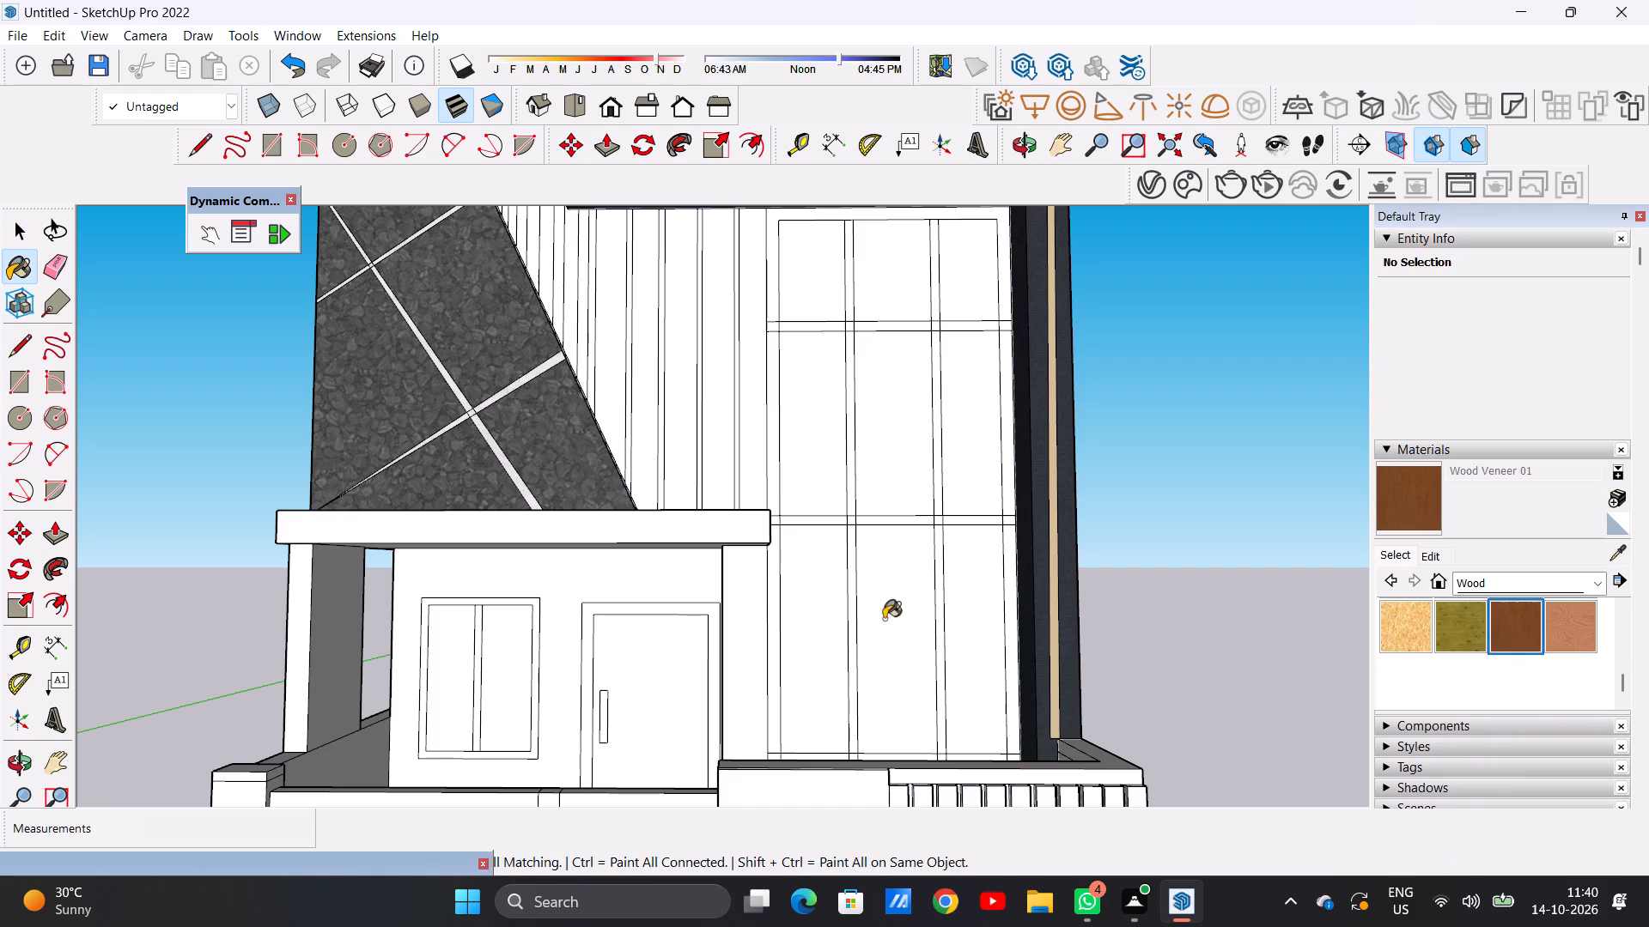
pyautogui.scroll(-5, 812, 662)
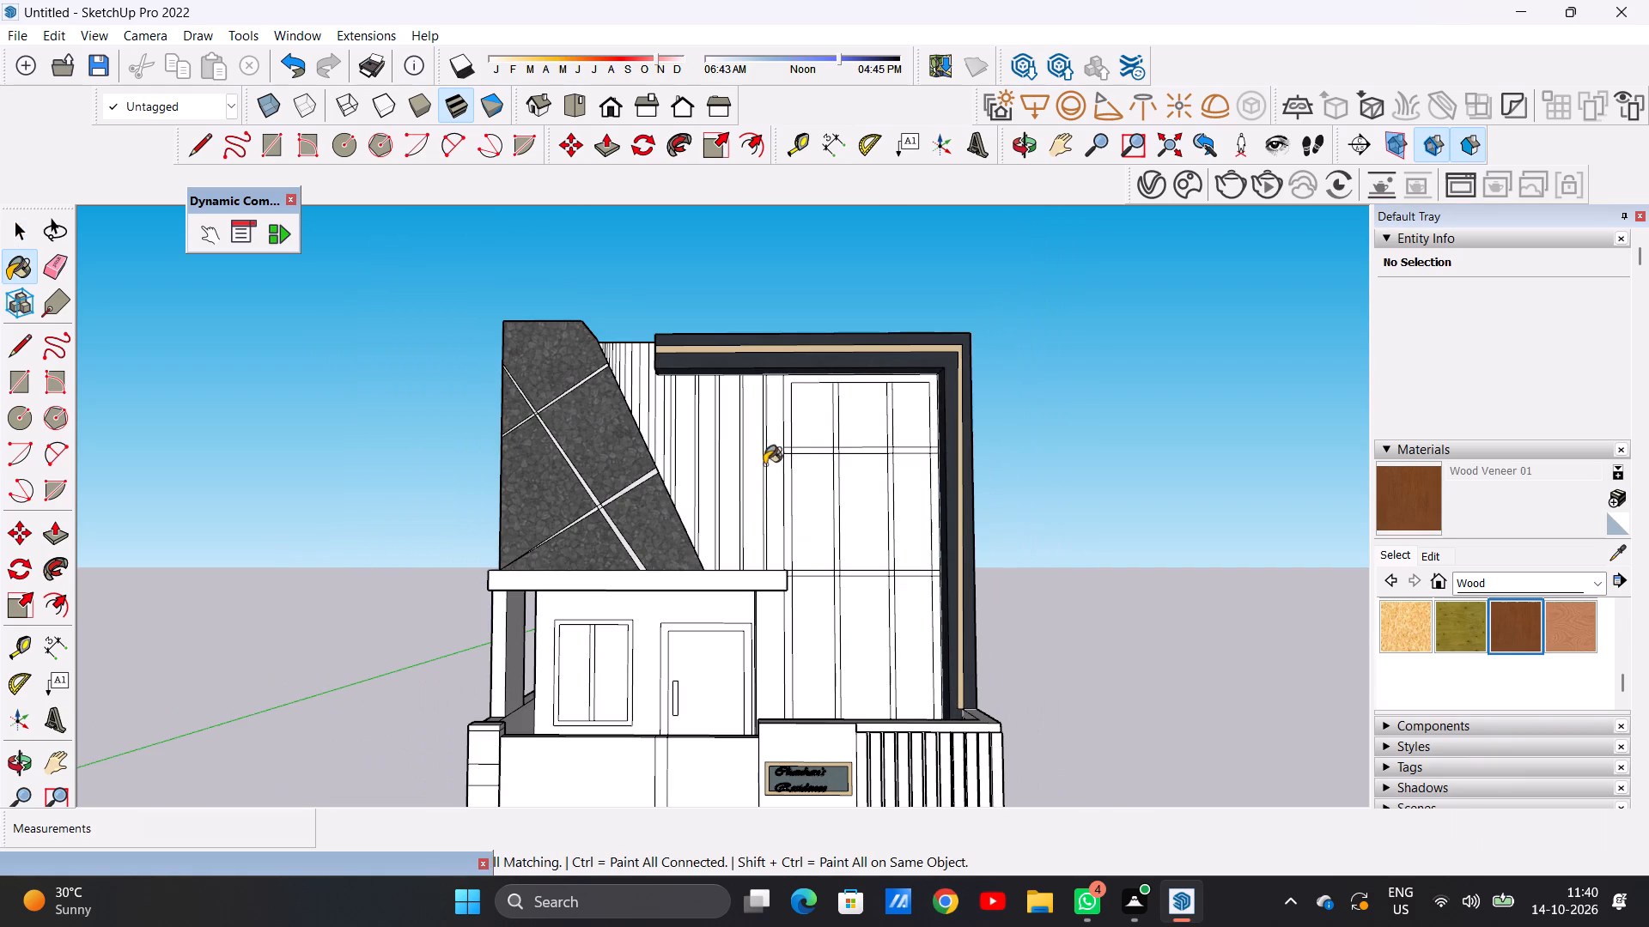
pyautogui.scroll(12, 786, 452)
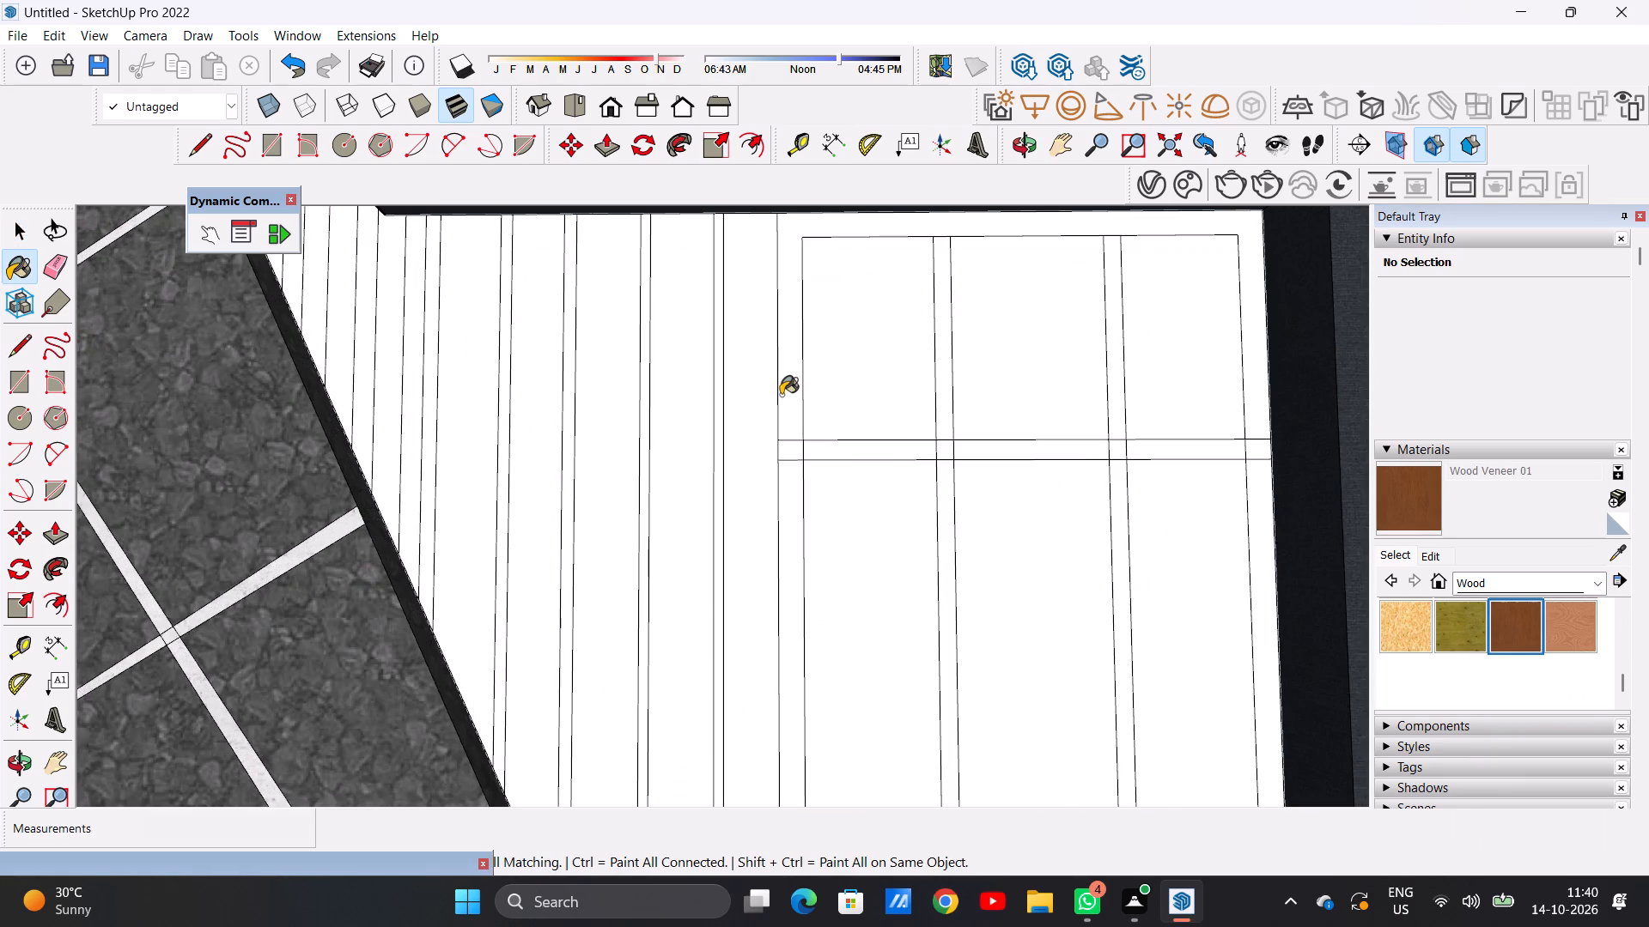
pyautogui.click(794, 395)
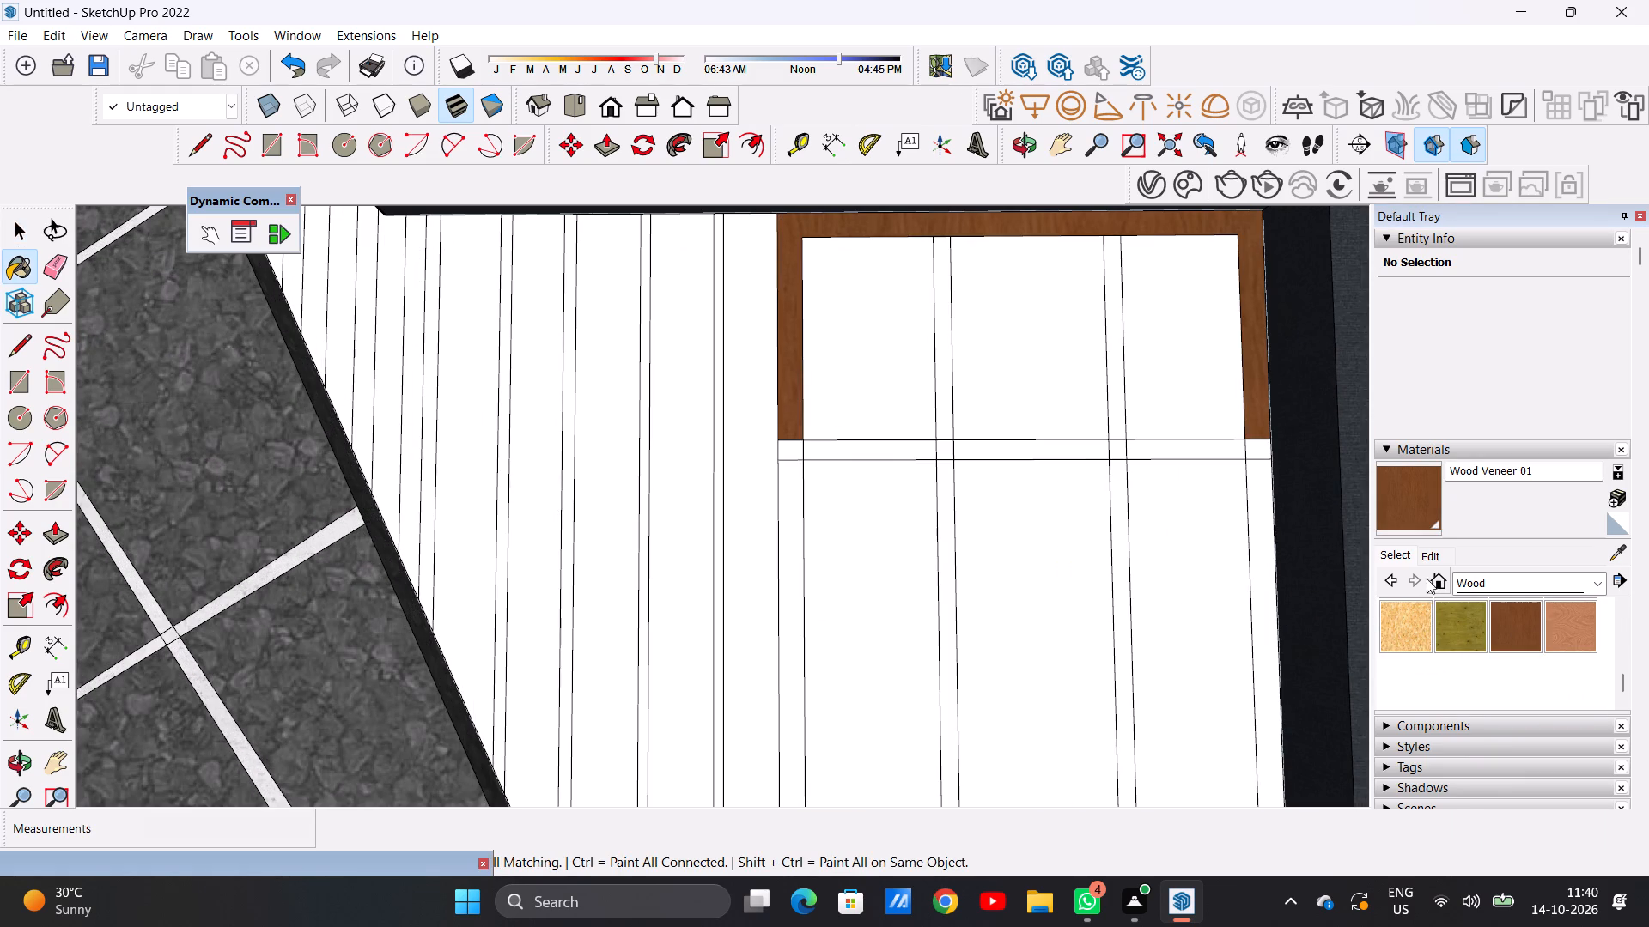
# Darken the Wood Veneer 01 material by lowering its colour brightness.
pyautogui.click(1431, 552)
pyautogui.click(1482, 676)
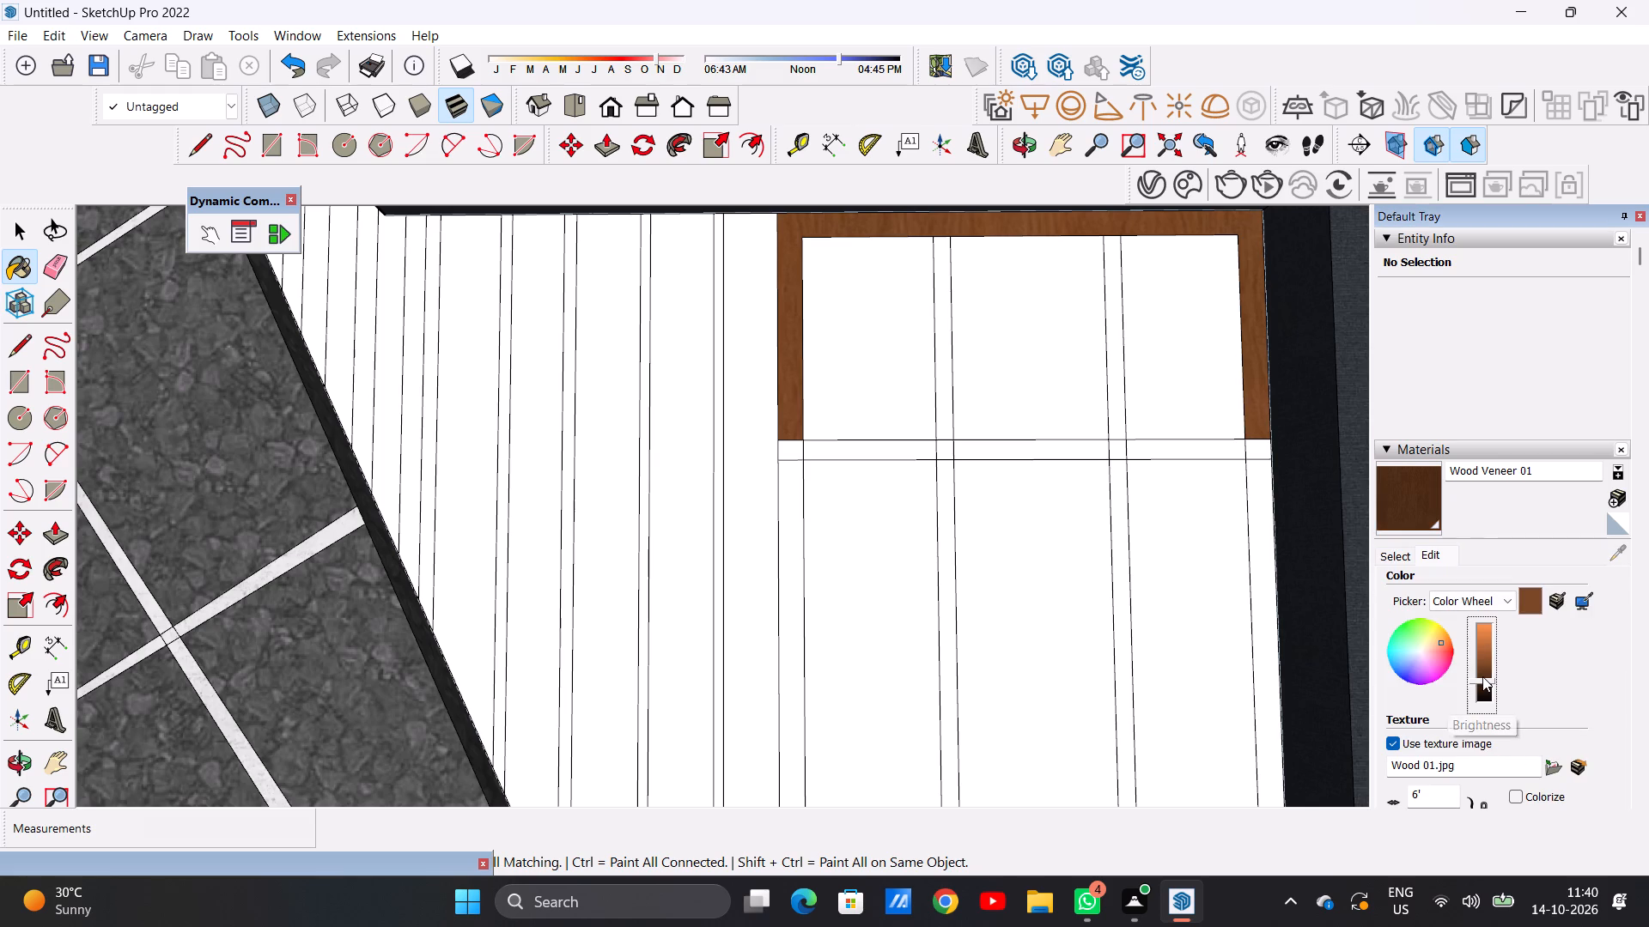
# Paint the upper crossbar's first segment, its joint nearest the slatted wall, and the border section below with Wood Veneer 01.
pyautogui.scroll(-9, 1147, 597)
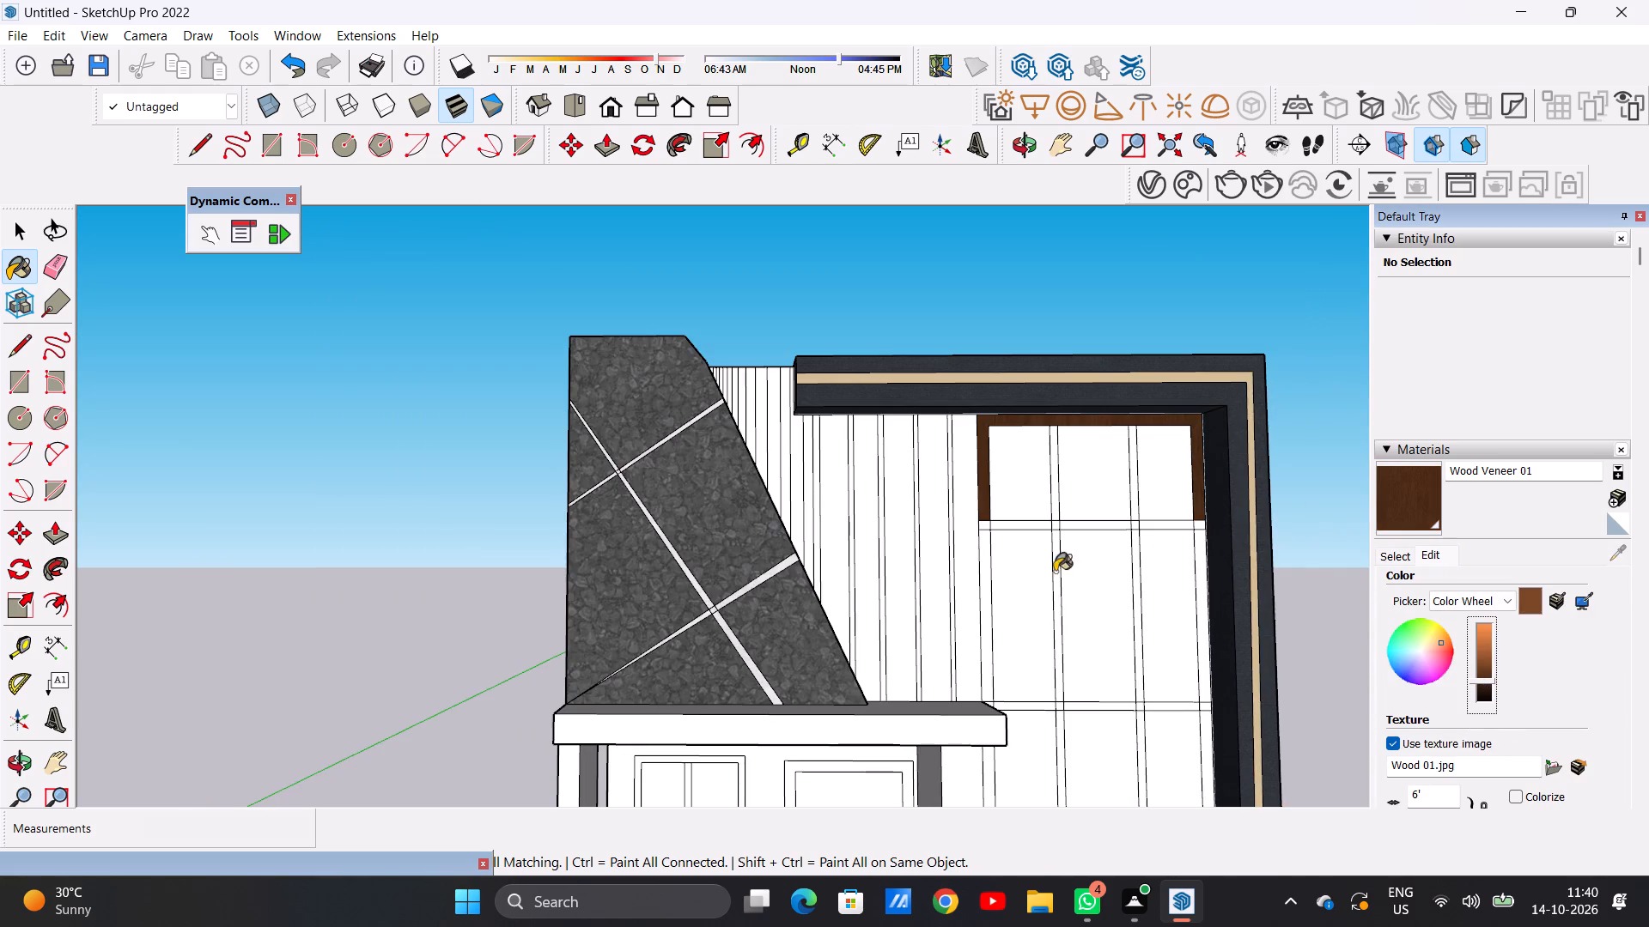
pyautogui.scroll(14, 962, 533)
pyautogui.click(1108, 504)
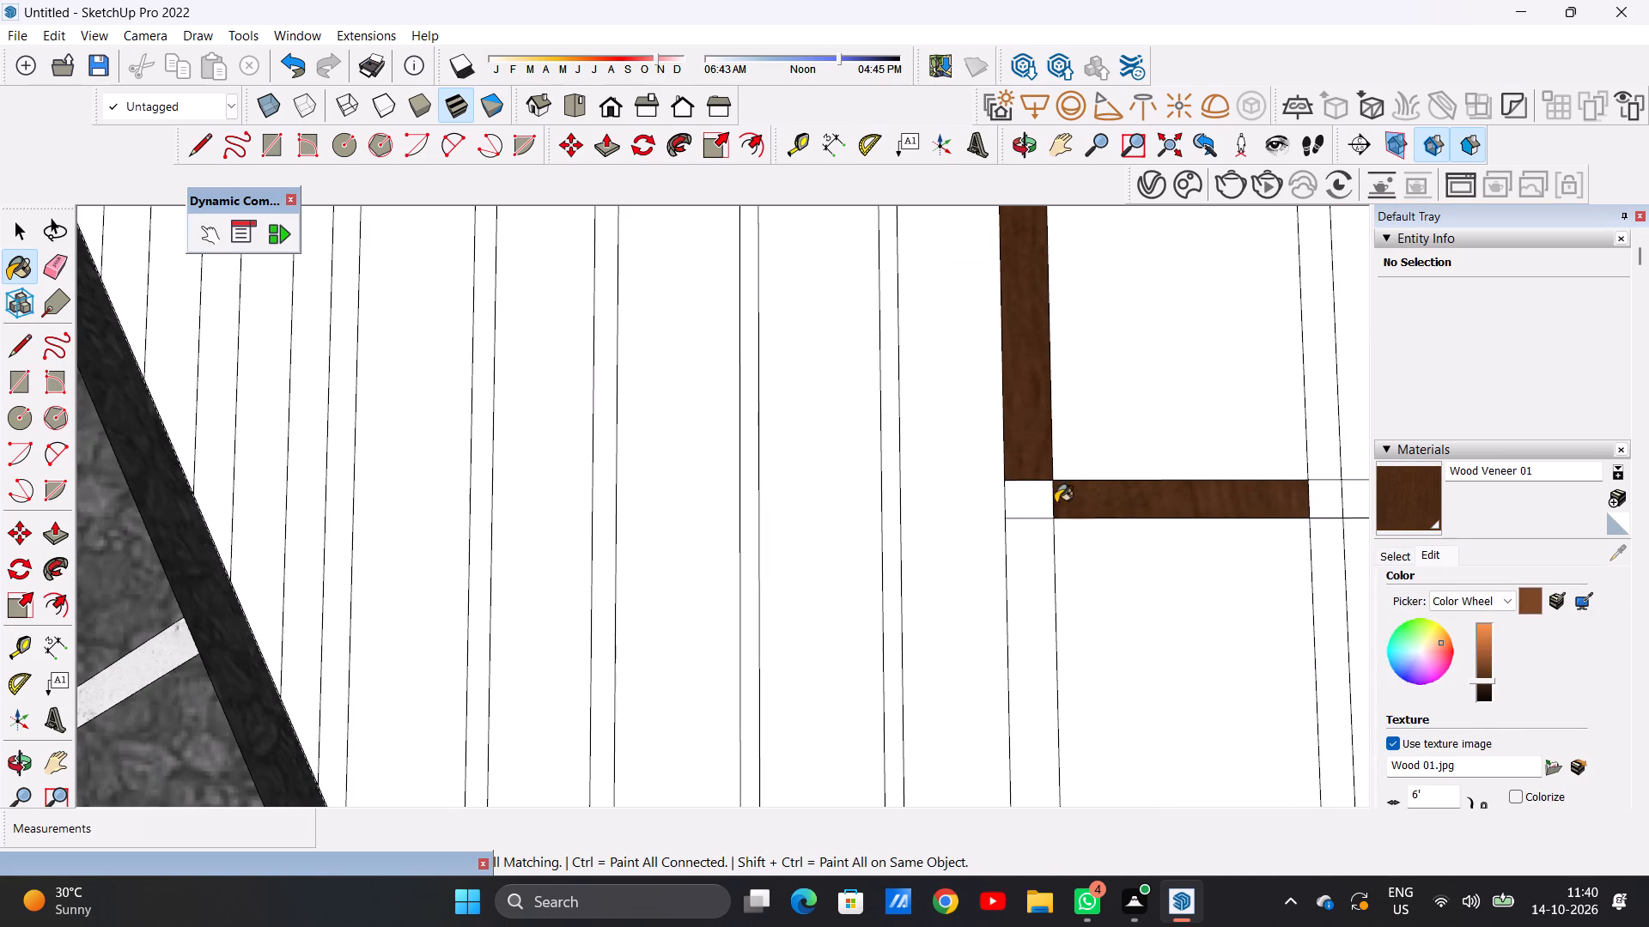
pyautogui.click(1026, 503)
pyautogui.click(1019, 564)
pyautogui.scroll(-14, 1016, 569)
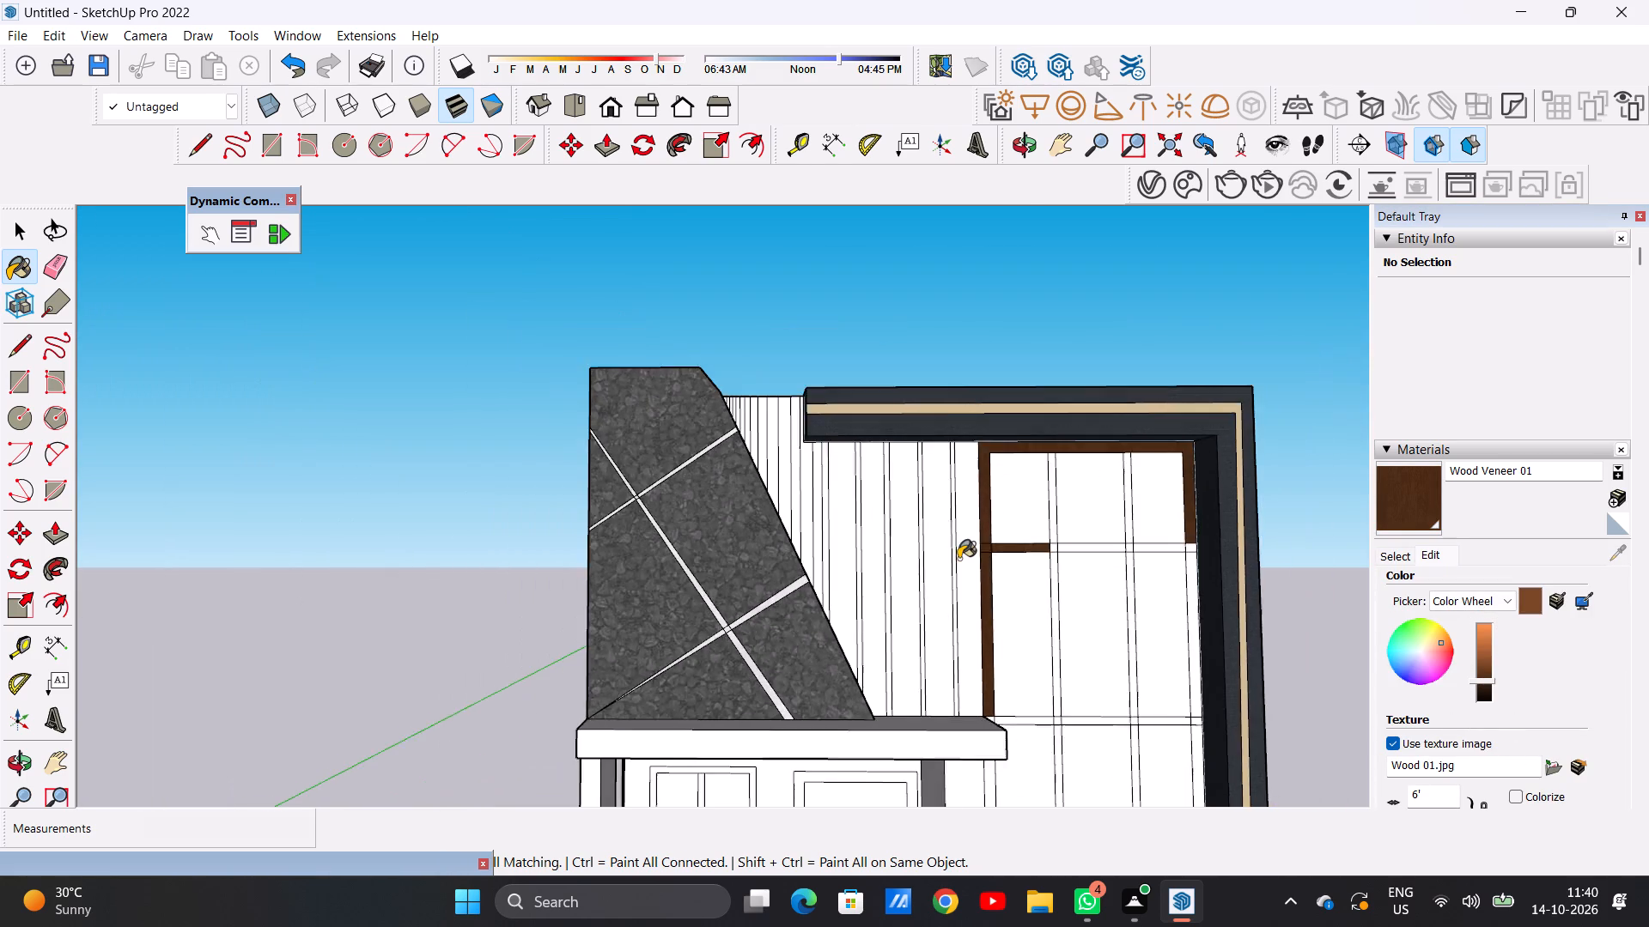
# Paint the upper crossbar's joint beside the dark post and the border section below it with Wood Veneer 01.
pyautogui.scroll(-5, 958, 559)
pyautogui.scroll(19, 1158, 560)
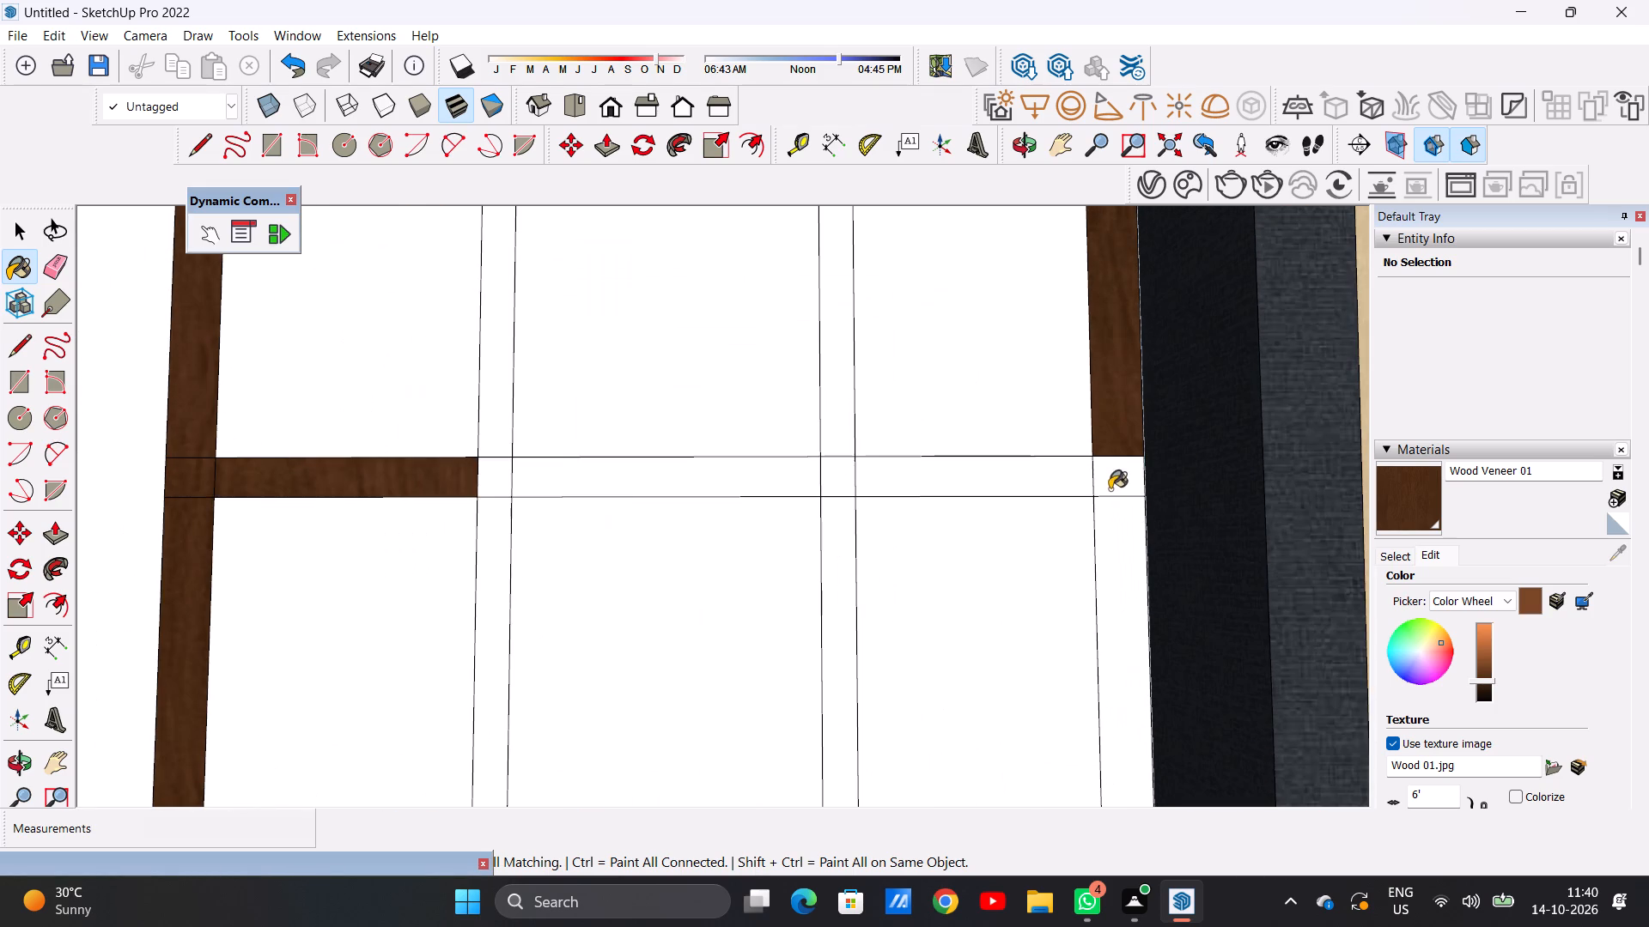
pyautogui.click(1110, 489)
pyautogui.click(1094, 583)
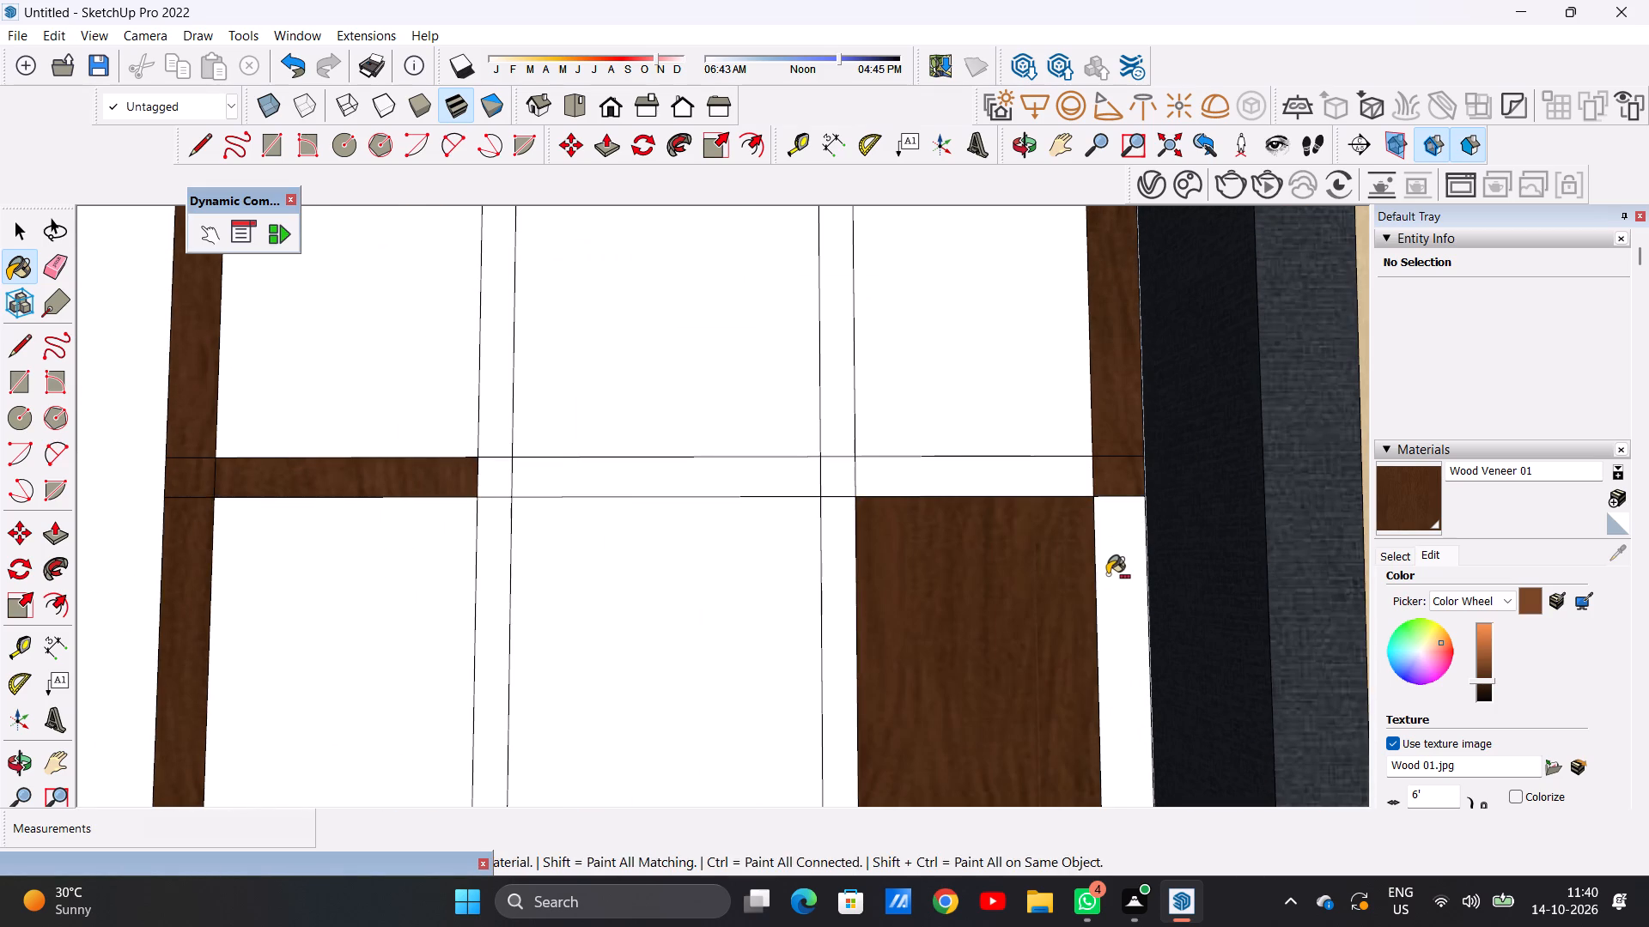
pyautogui.hotkey('ctrl', 'z')
pyautogui.click(1119, 568)
# Paint the remaining segments and mullion joints of the window's upper crossbar with Wood Veneer 01.
pyautogui.click(1006, 484)
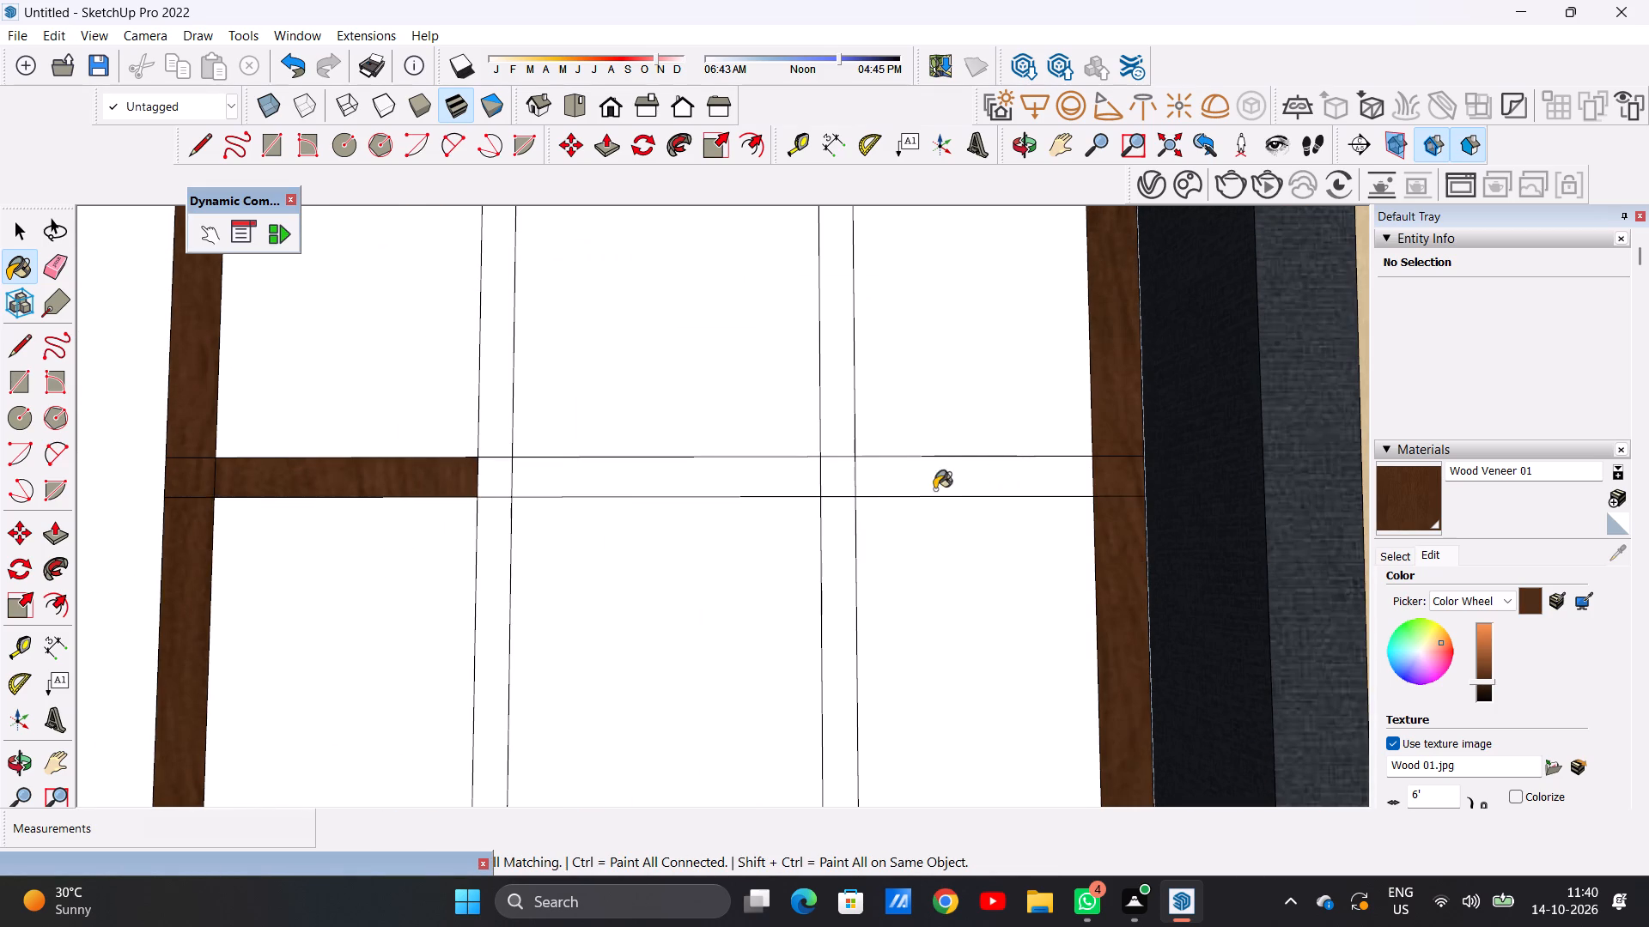
pyautogui.click(850, 478)
pyautogui.click(770, 471)
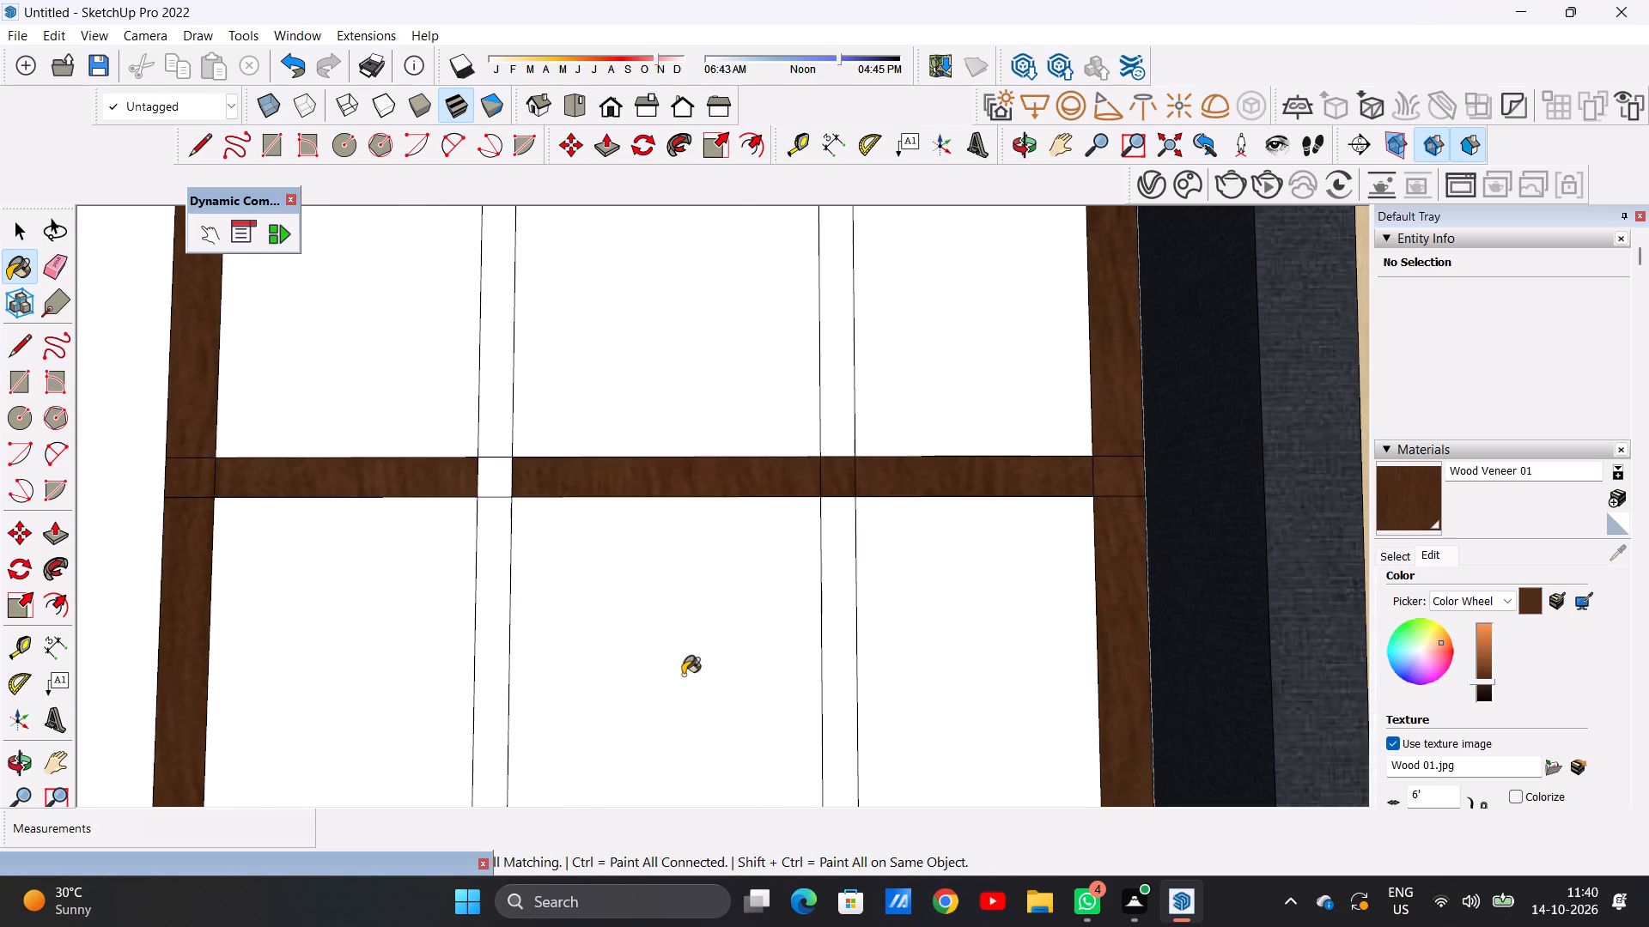
pyautogui.scroll(-8, 740, 591)
pyautogui.scroll(11, 613, 568)
pyautogui.click(658, 524)
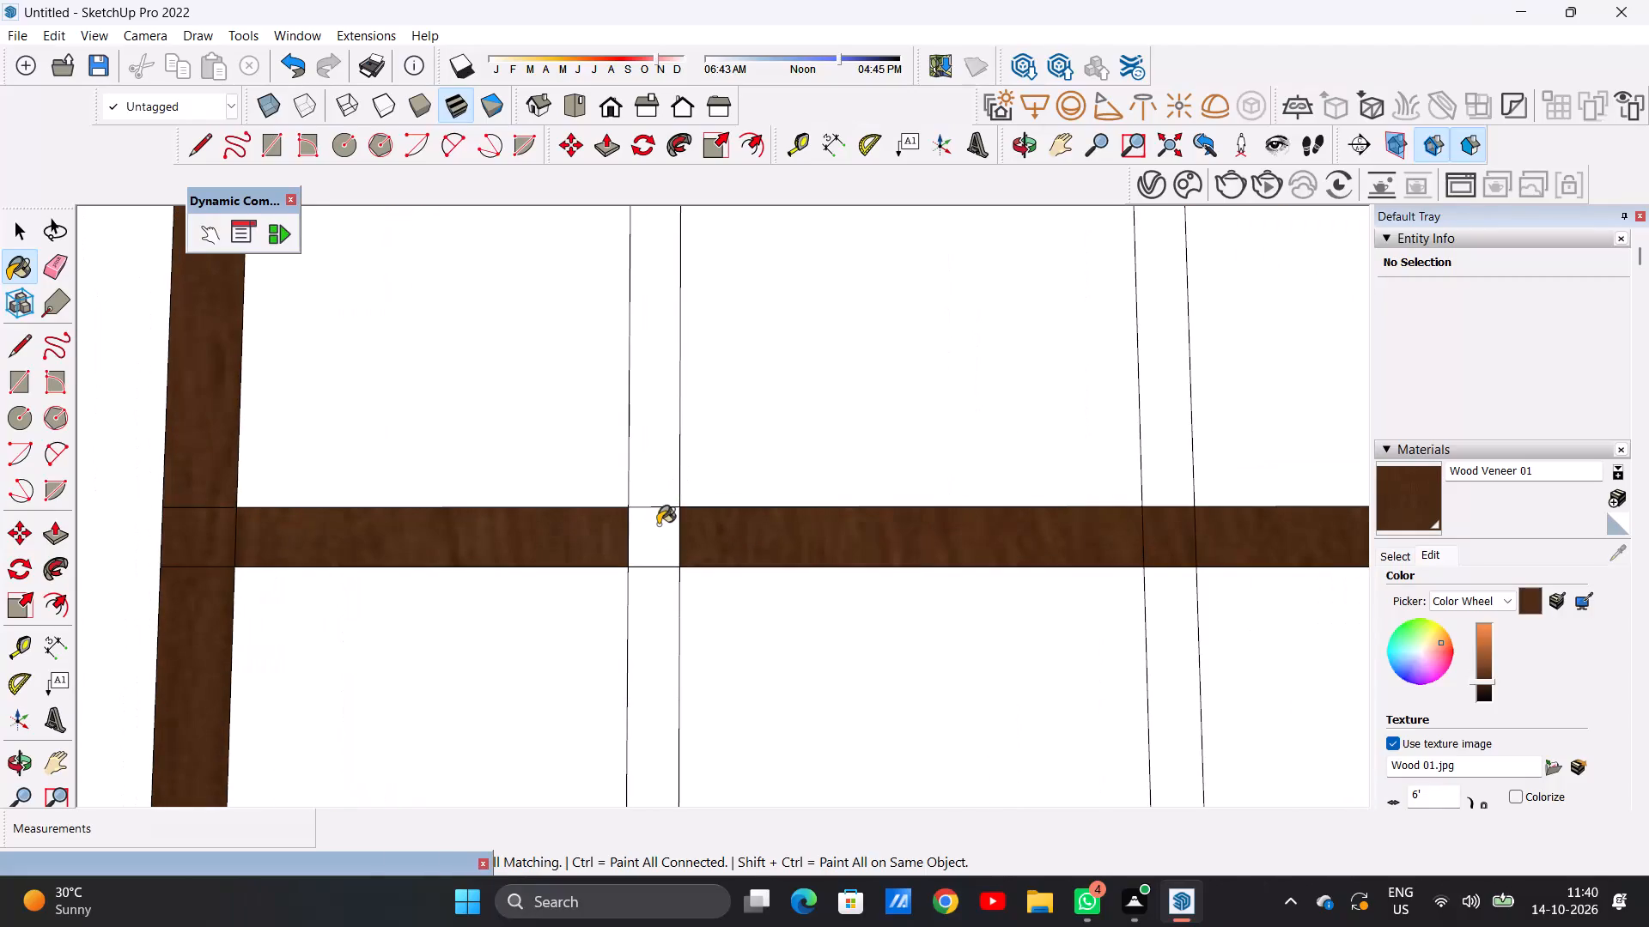
# Paint the tall window's inner mullion sections directly above and below the upper crossbar with Wood Veneer 01.
pyautogui.click(653, 479)
pyautogui.click(1158, 465)
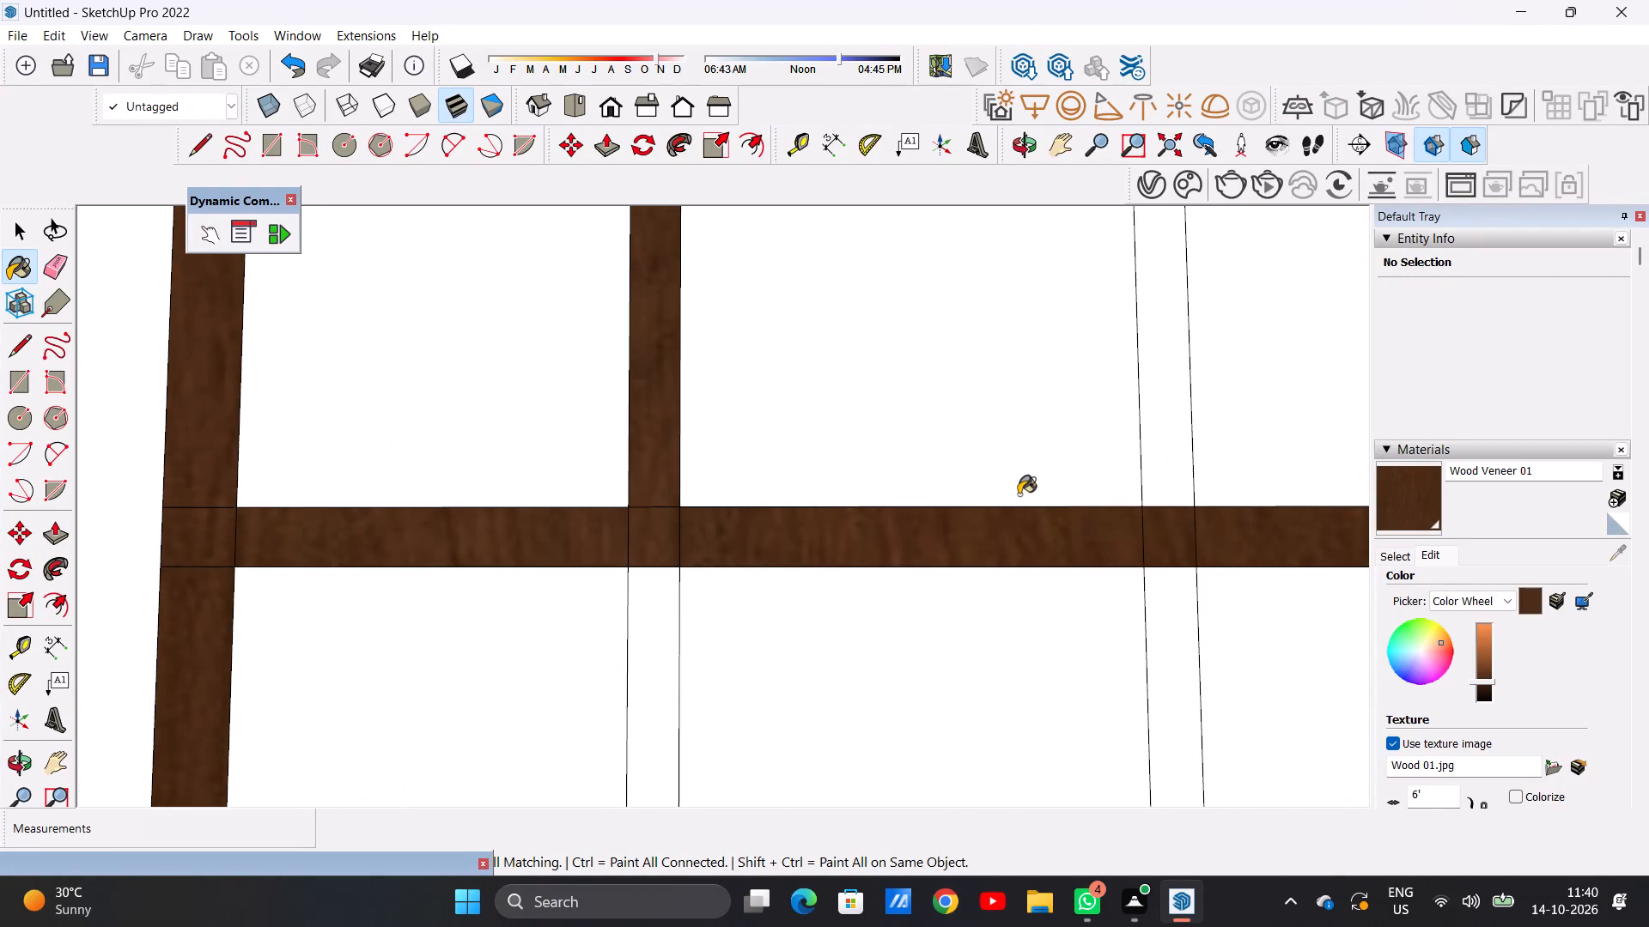
pyautogui.scroll(-18, 1013, 494)
pyautogui.scroll(11, 1002, 712)
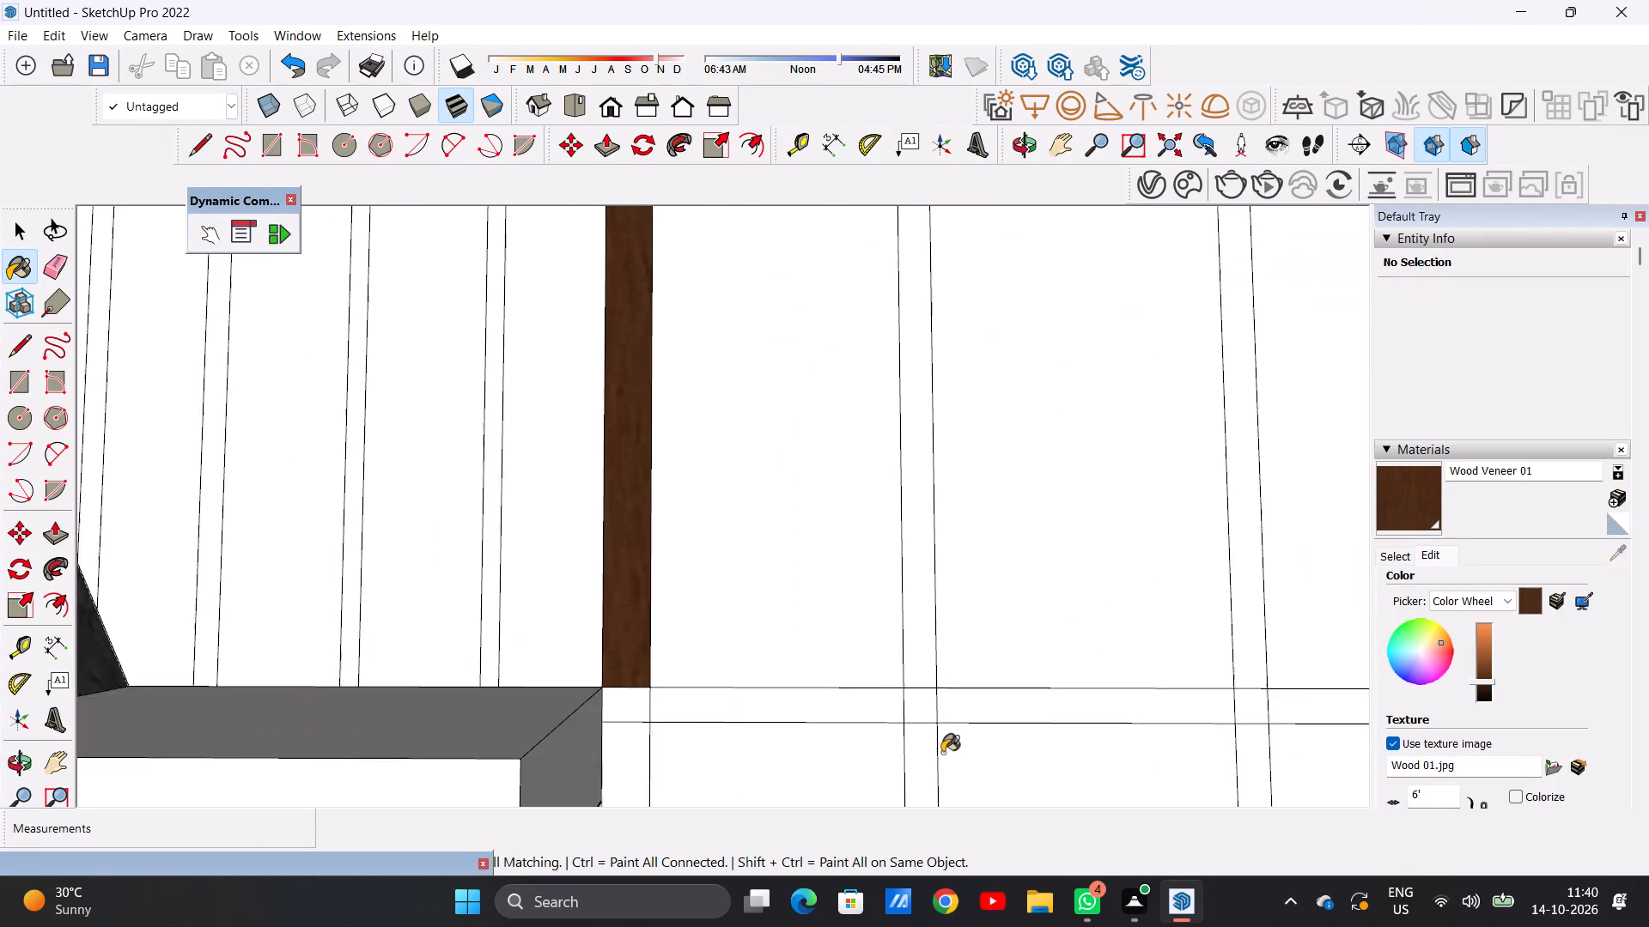
pyautogui.scroll(2, 942, 753)
pyautogui.click(918, 628)
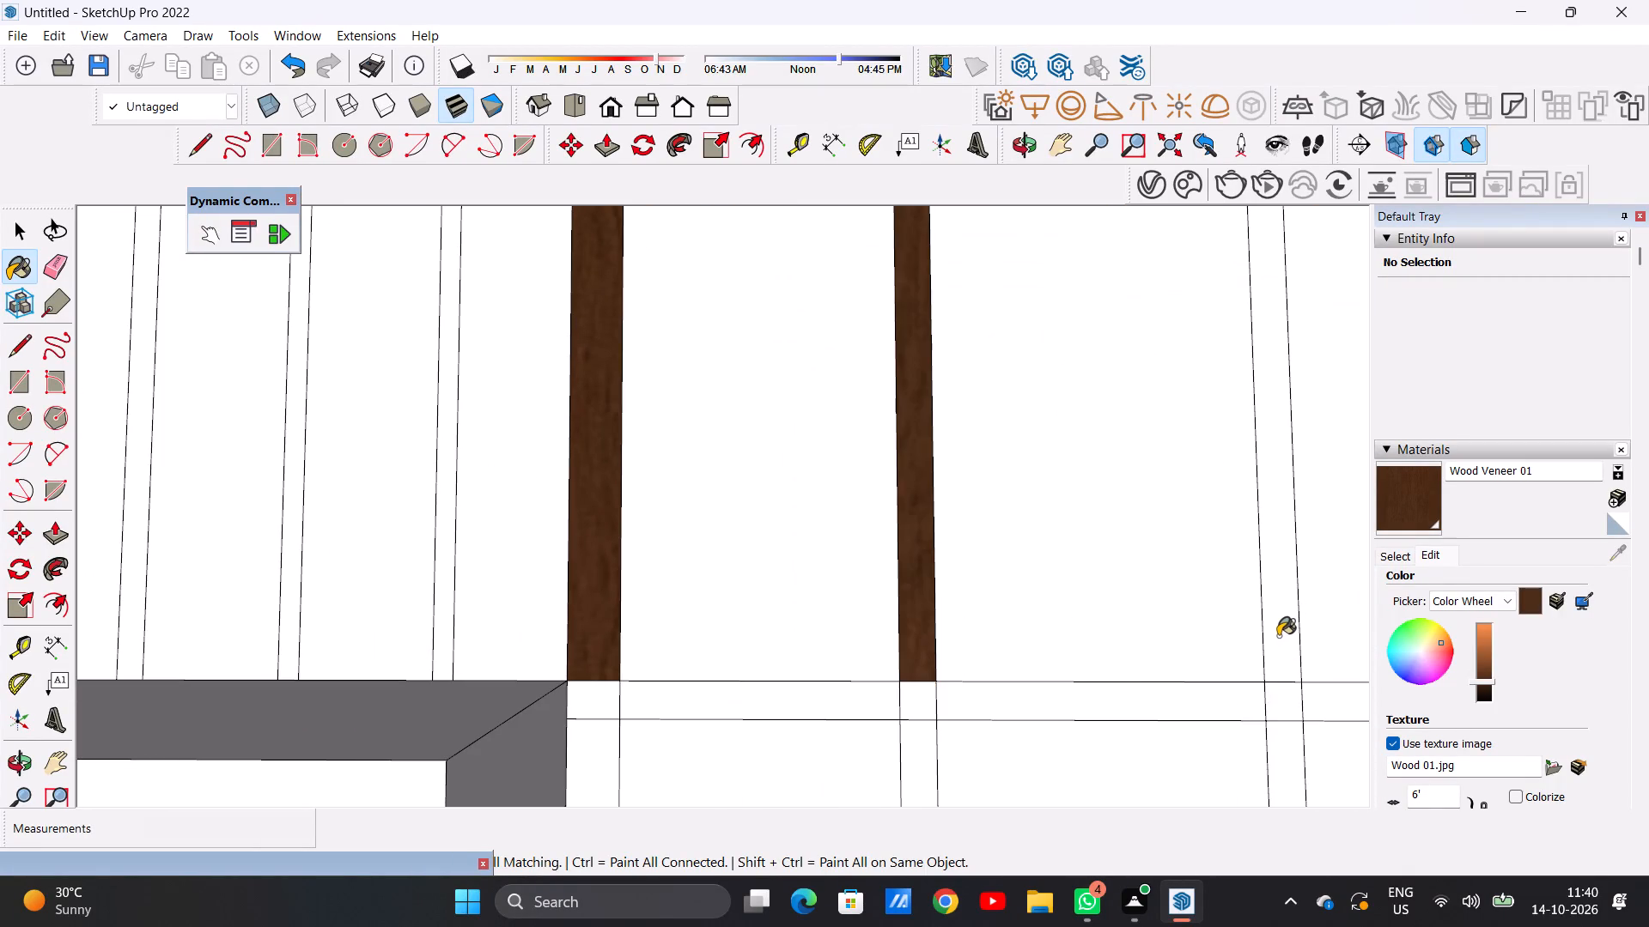
pyautogui.click(1278, 636)
# Paint all segments and joints of the window's middle crossbar with Wood Veneer 01.
pyautogui.click(803, 700)
pyautogui.click(913, 698)
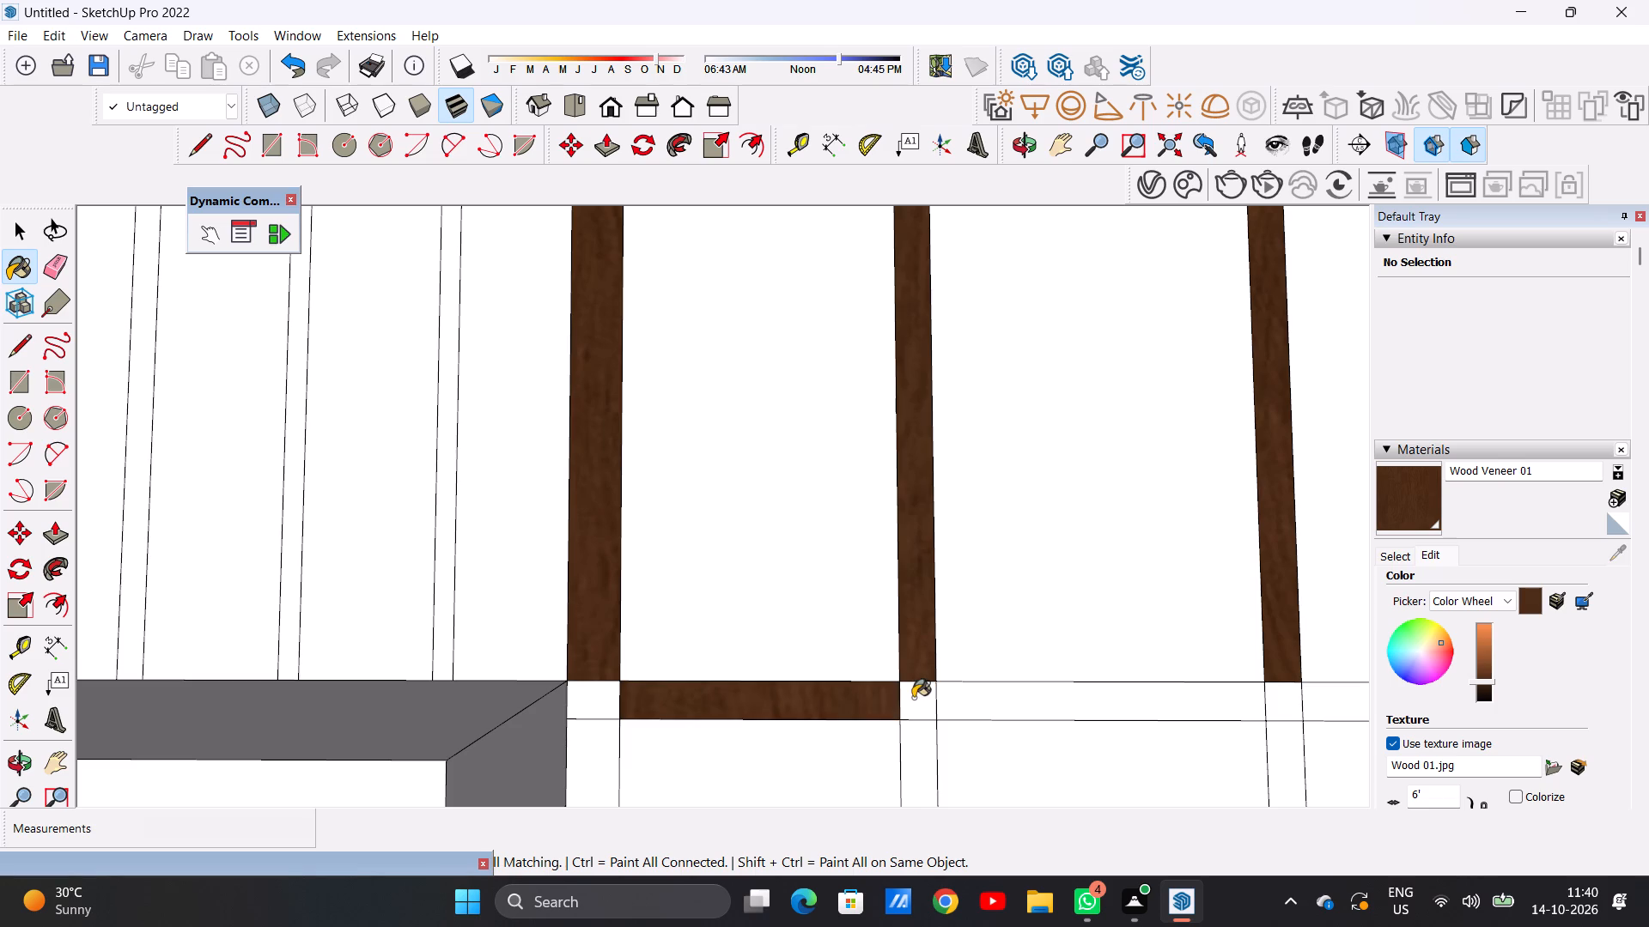
pyautogui.click(591, 700)
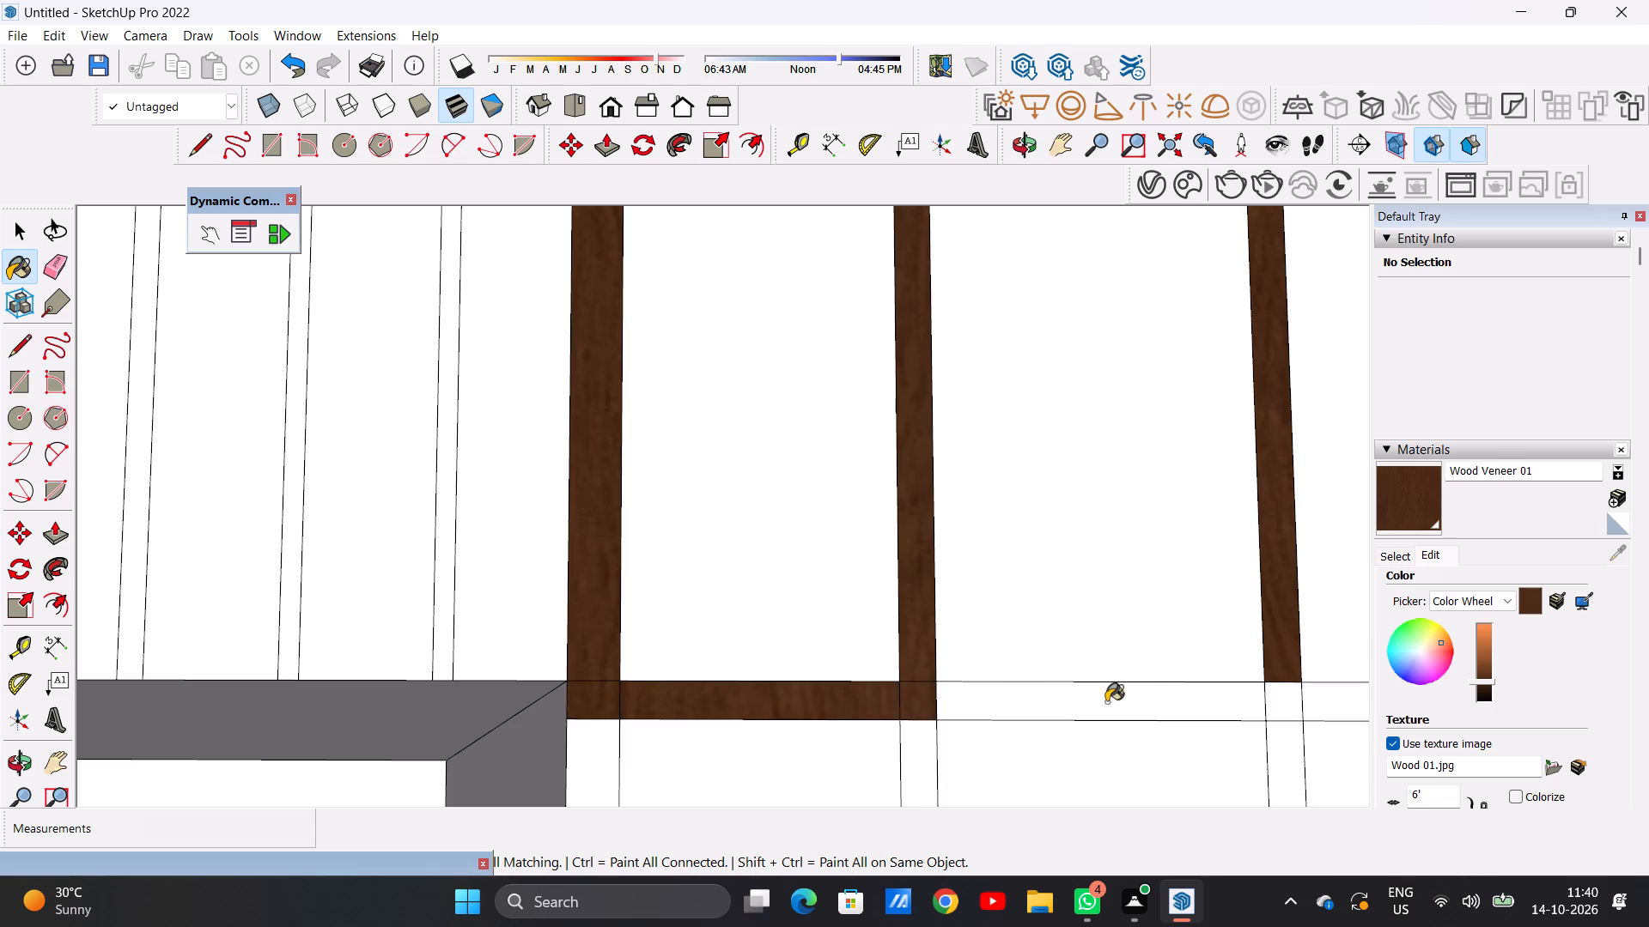
pyautogui.click(1141, 702)
pyautogui.scroll(-11, 940, 713)
pyautogui.scroll(2, 1057, 706)
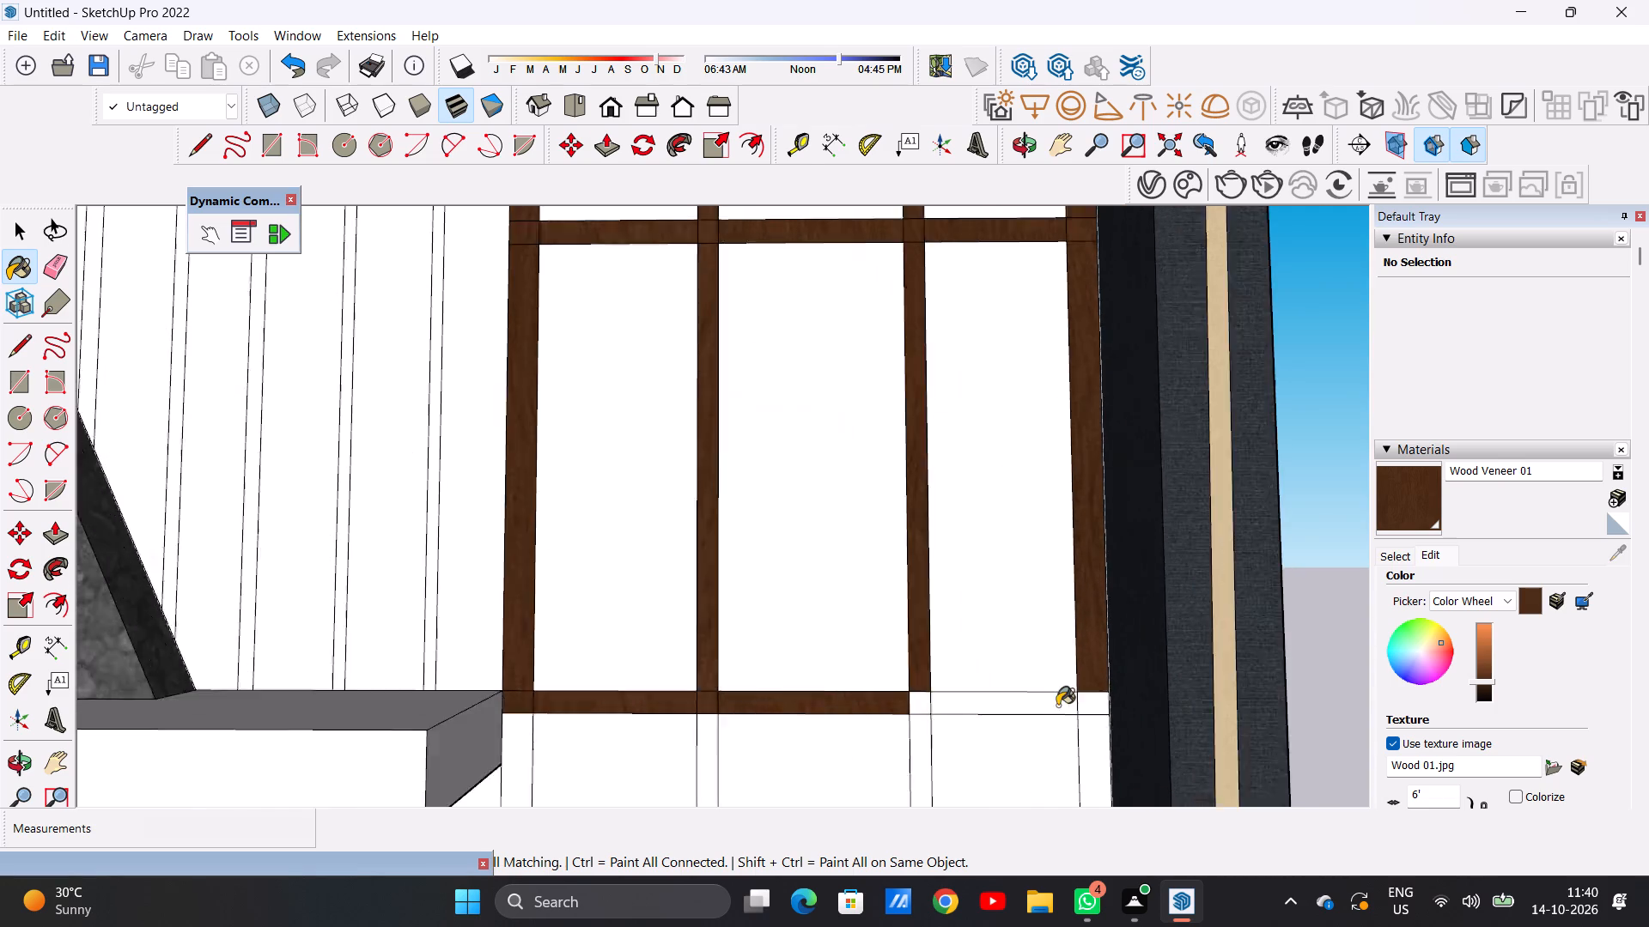
pyautogui.scroll(10, 1057, 706)
pyautogui.click(1099, 699)
pyautogui.click(768, 706)
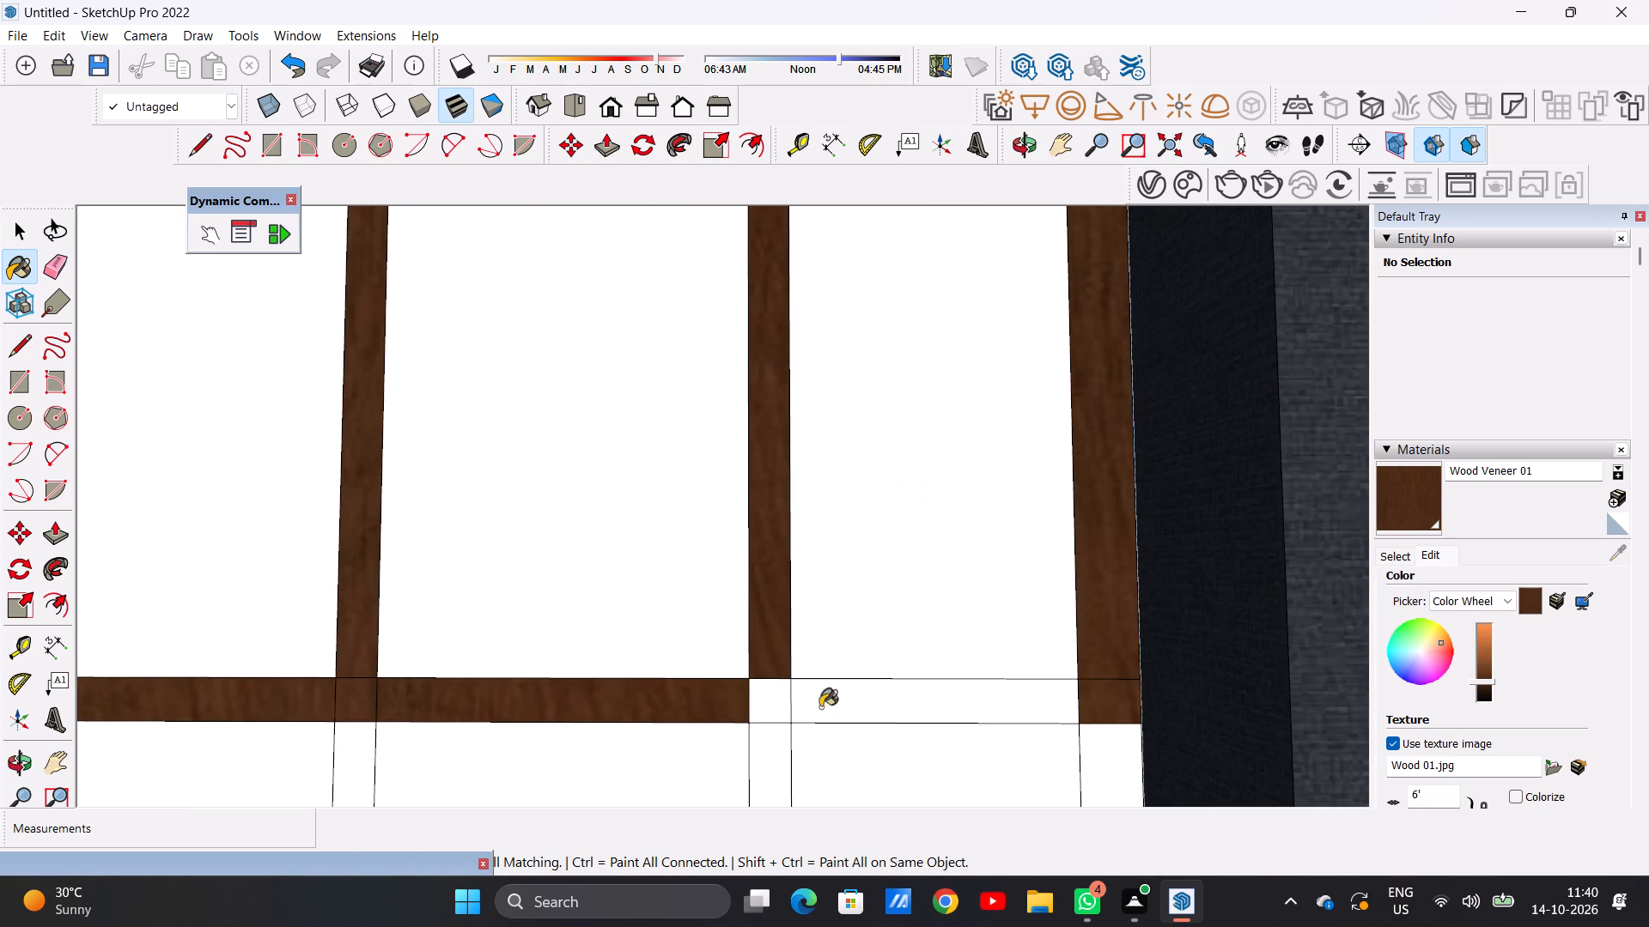
pyautogui.click(877, 704)
# Paint the two side border sections and both mullion sections below the middle crossbar with Wood Veneer 01.
pyautogui.scroll(-20, 1006, 657)
pyautogui.scroll(7, 979, 780)
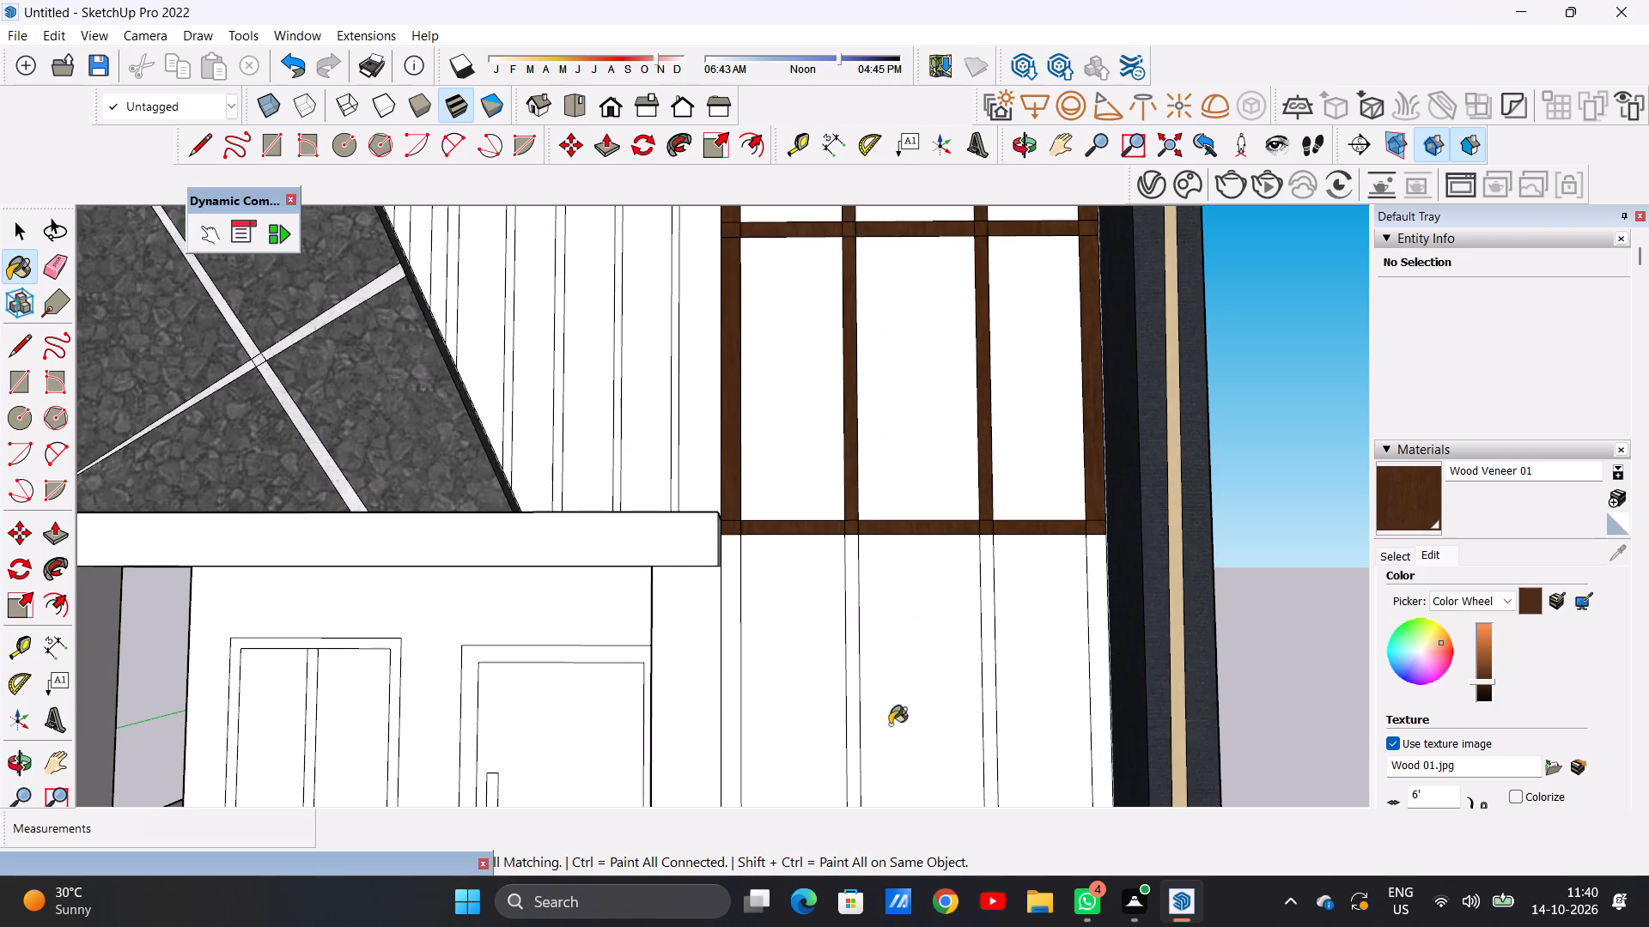
pyautogui.click(731, 653)
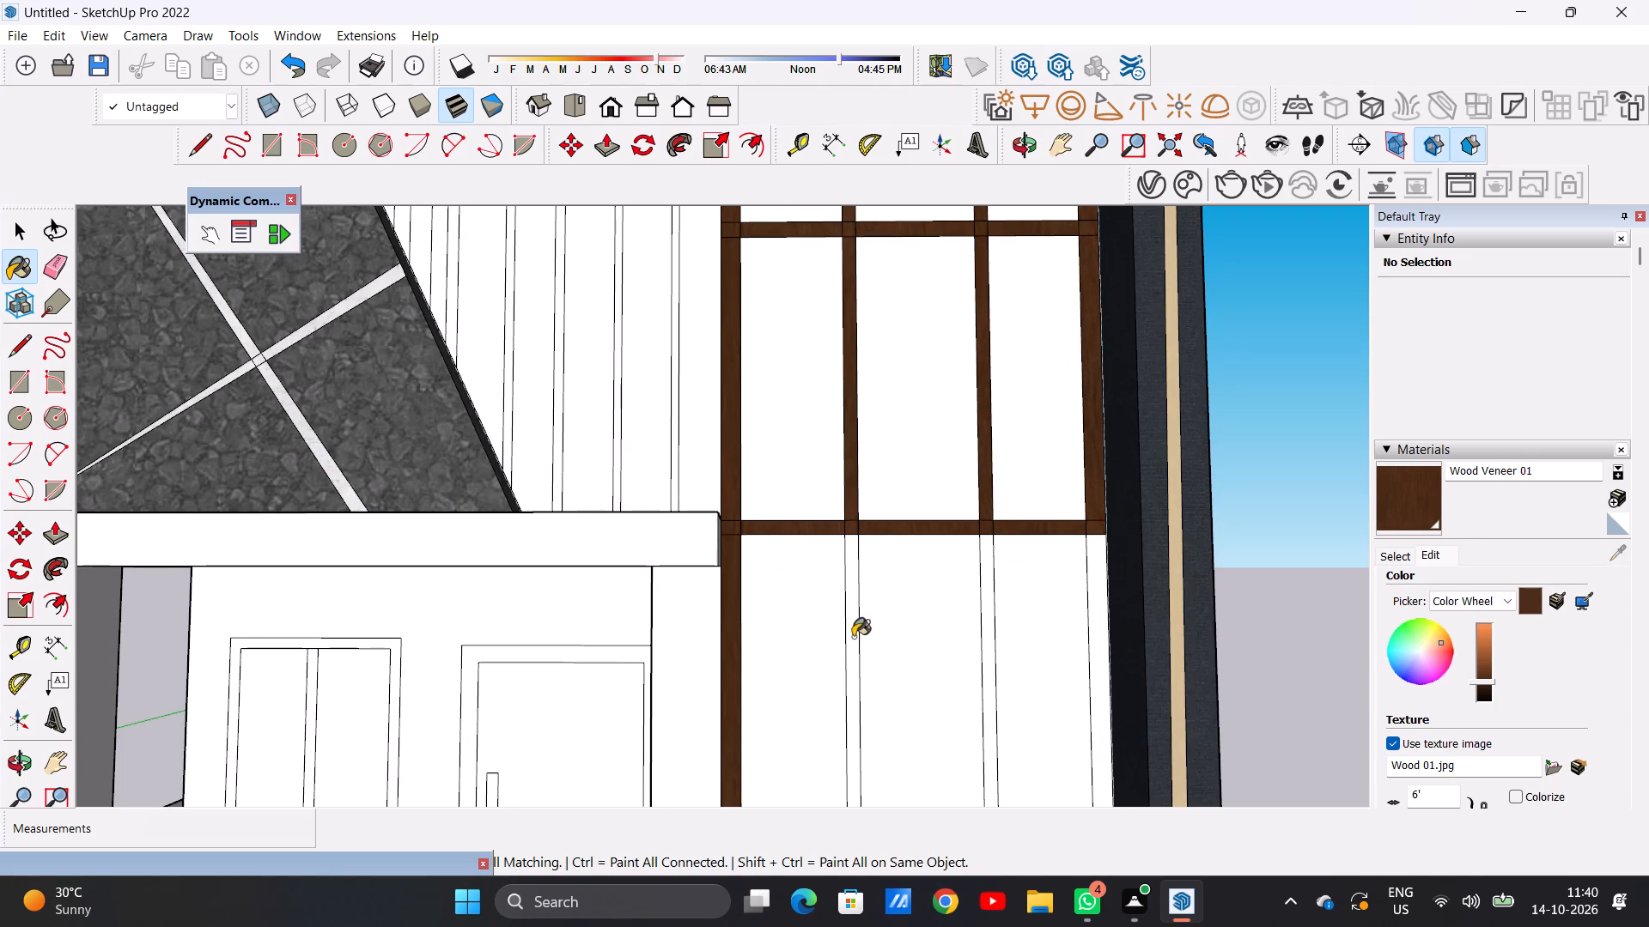
pyautogui.click(852, 638)
pyautogui.click(986, 632)
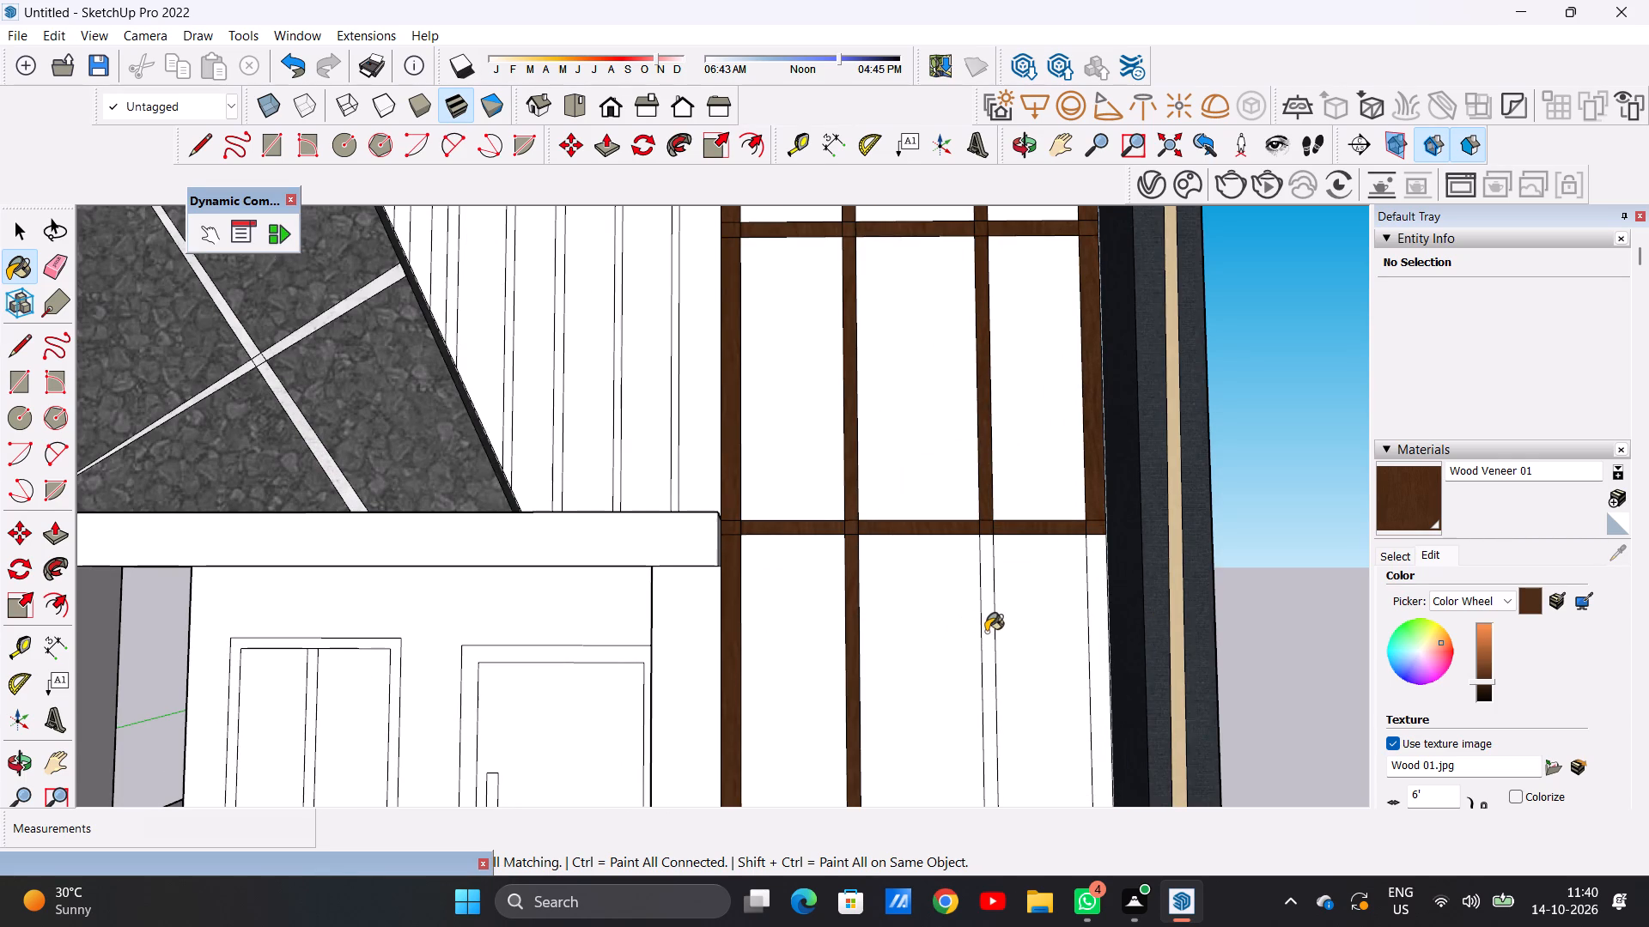
pyautogui.click(1100, 639)
# Paint the window border's bottom section and the lowest crossbar's first joint and segment on the porch side with Wood Veneer 01.
pyautogui.scroll(-9, 998, 567)
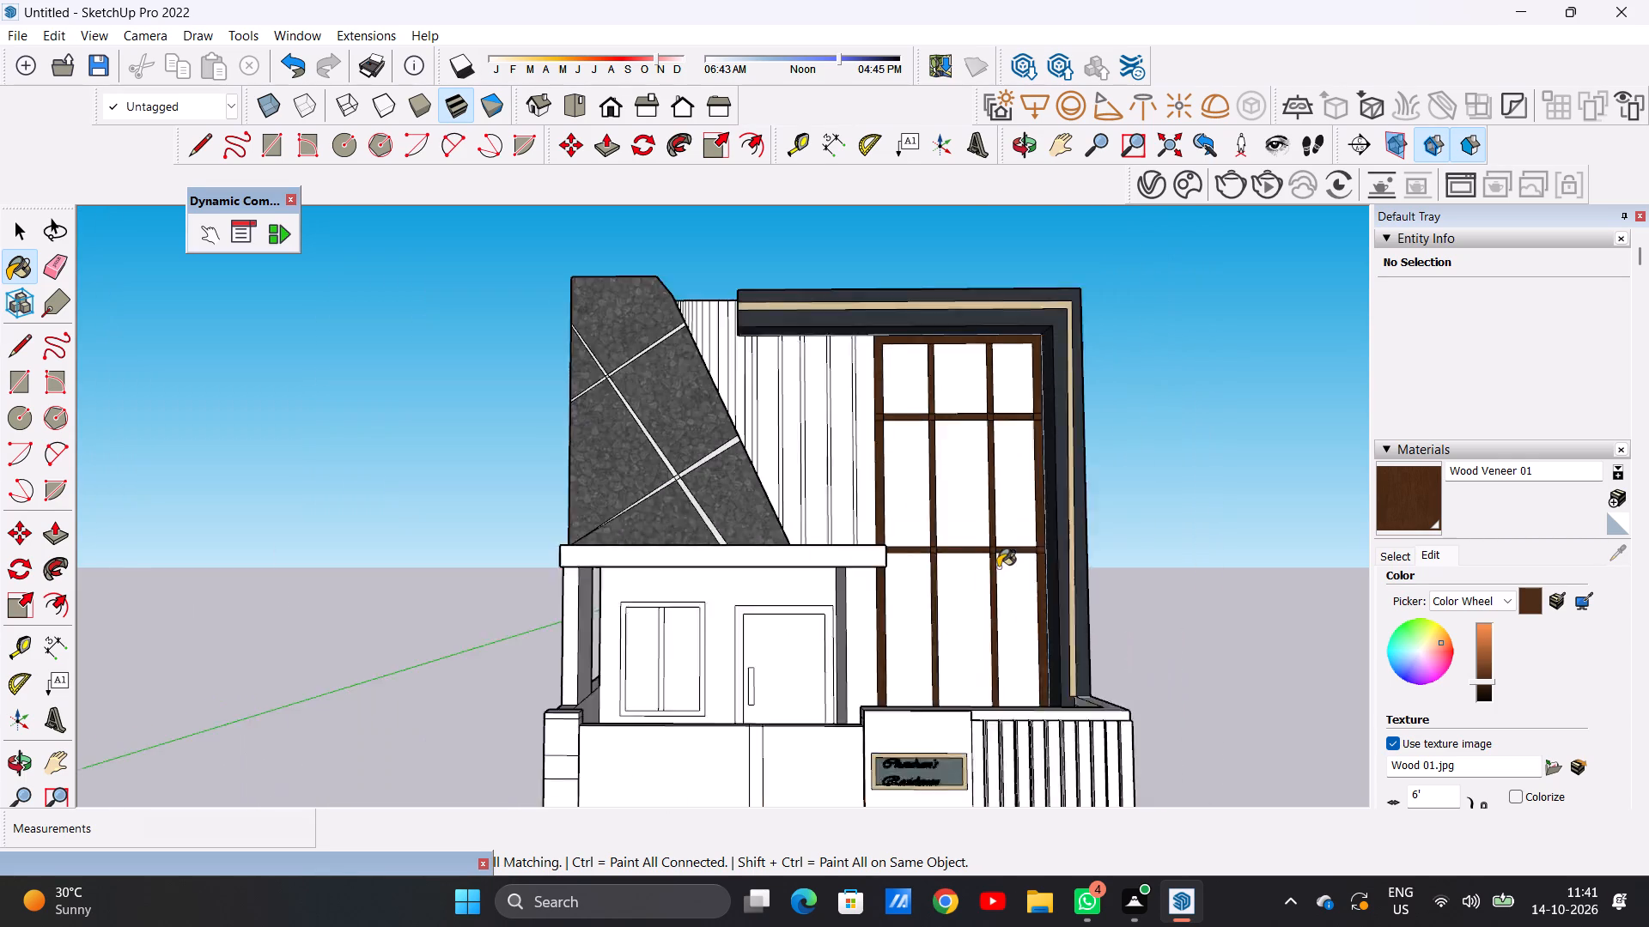
pyautogui.scroll(1, 998, 567)
pyautogui.scroll(-8, 981, 557)
pyautogui.scroll(6, 972, 629)
pyautogui.moveTo(870, 611); pyautogui.dragTo(1090, 735, button='middle')
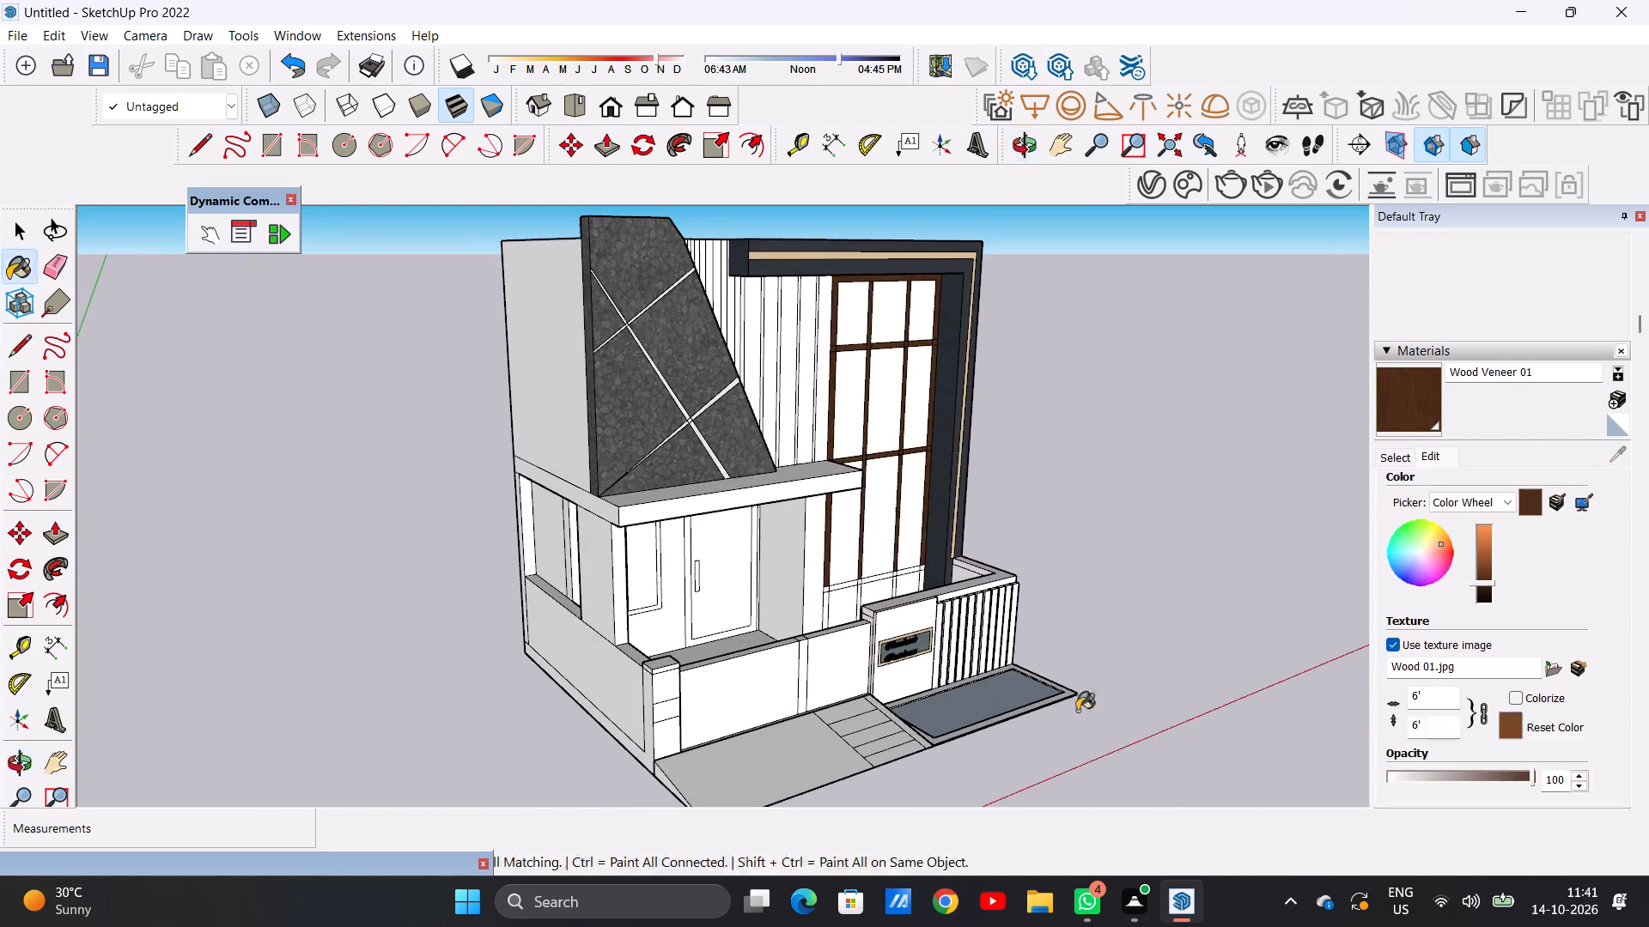
pyautogui.scroll(18, 817, 608)
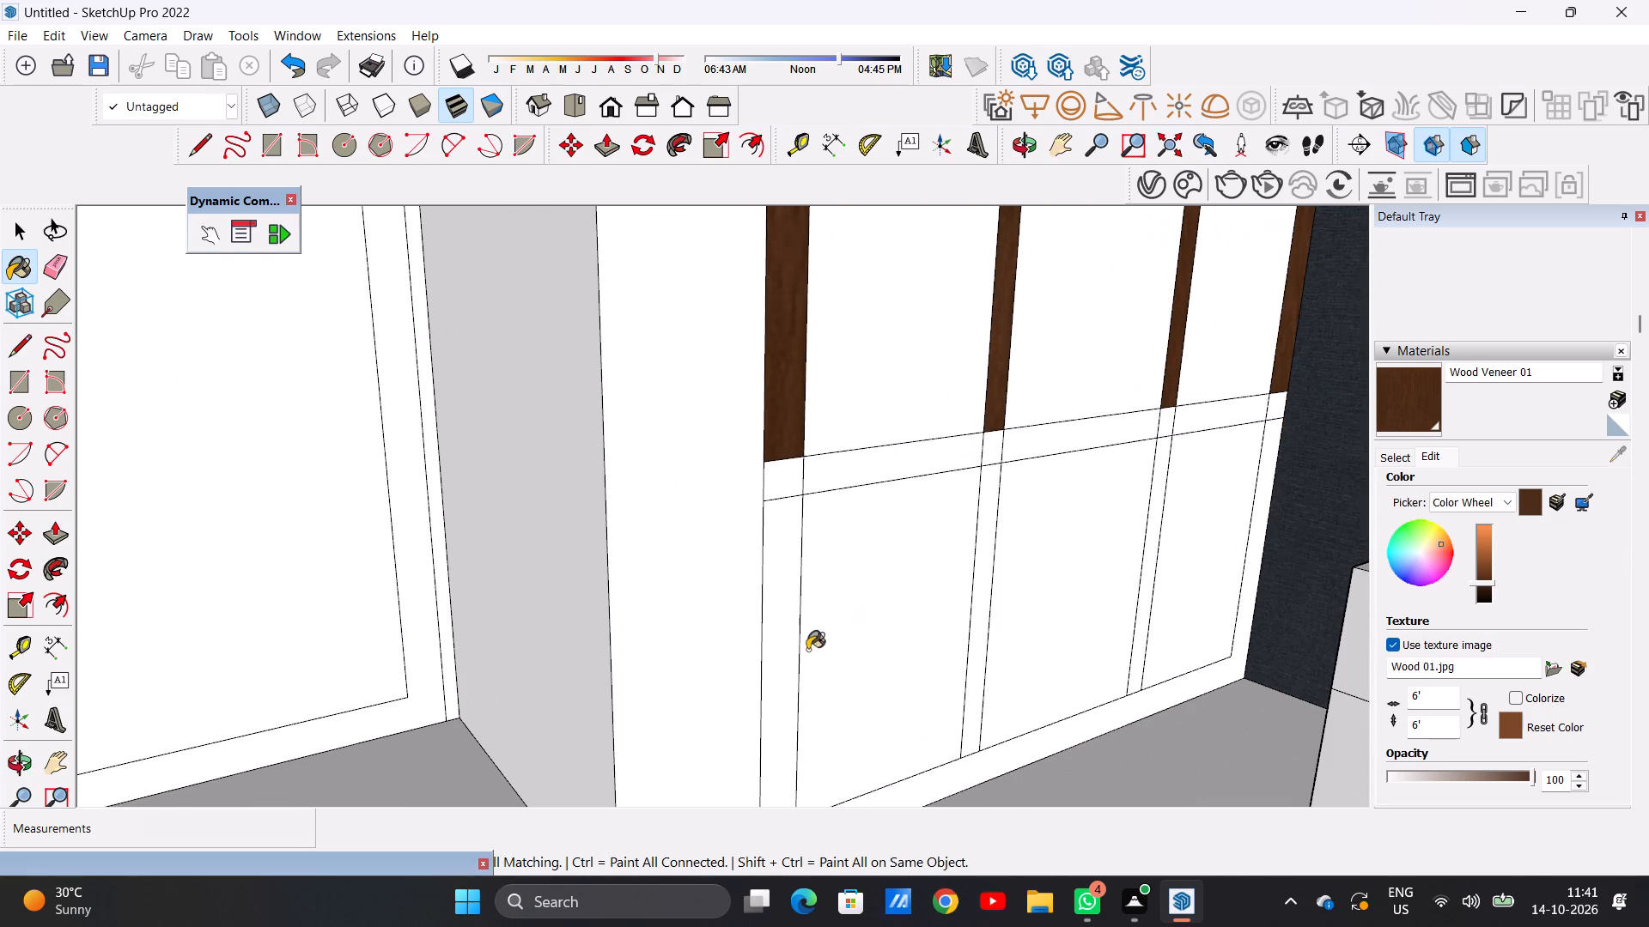
pyautogui.click(772, 682)
pyautogui.click(785, 491)
pyautogui.click(826, 473)
# Paint the lowest crossbar's remaining segments, mullion joints and the joint beside the dark post with Wood Veneer 01.
pyautogui.scroll(-4, 697, 560)
pyautogui.scroll(3, 937, 459)
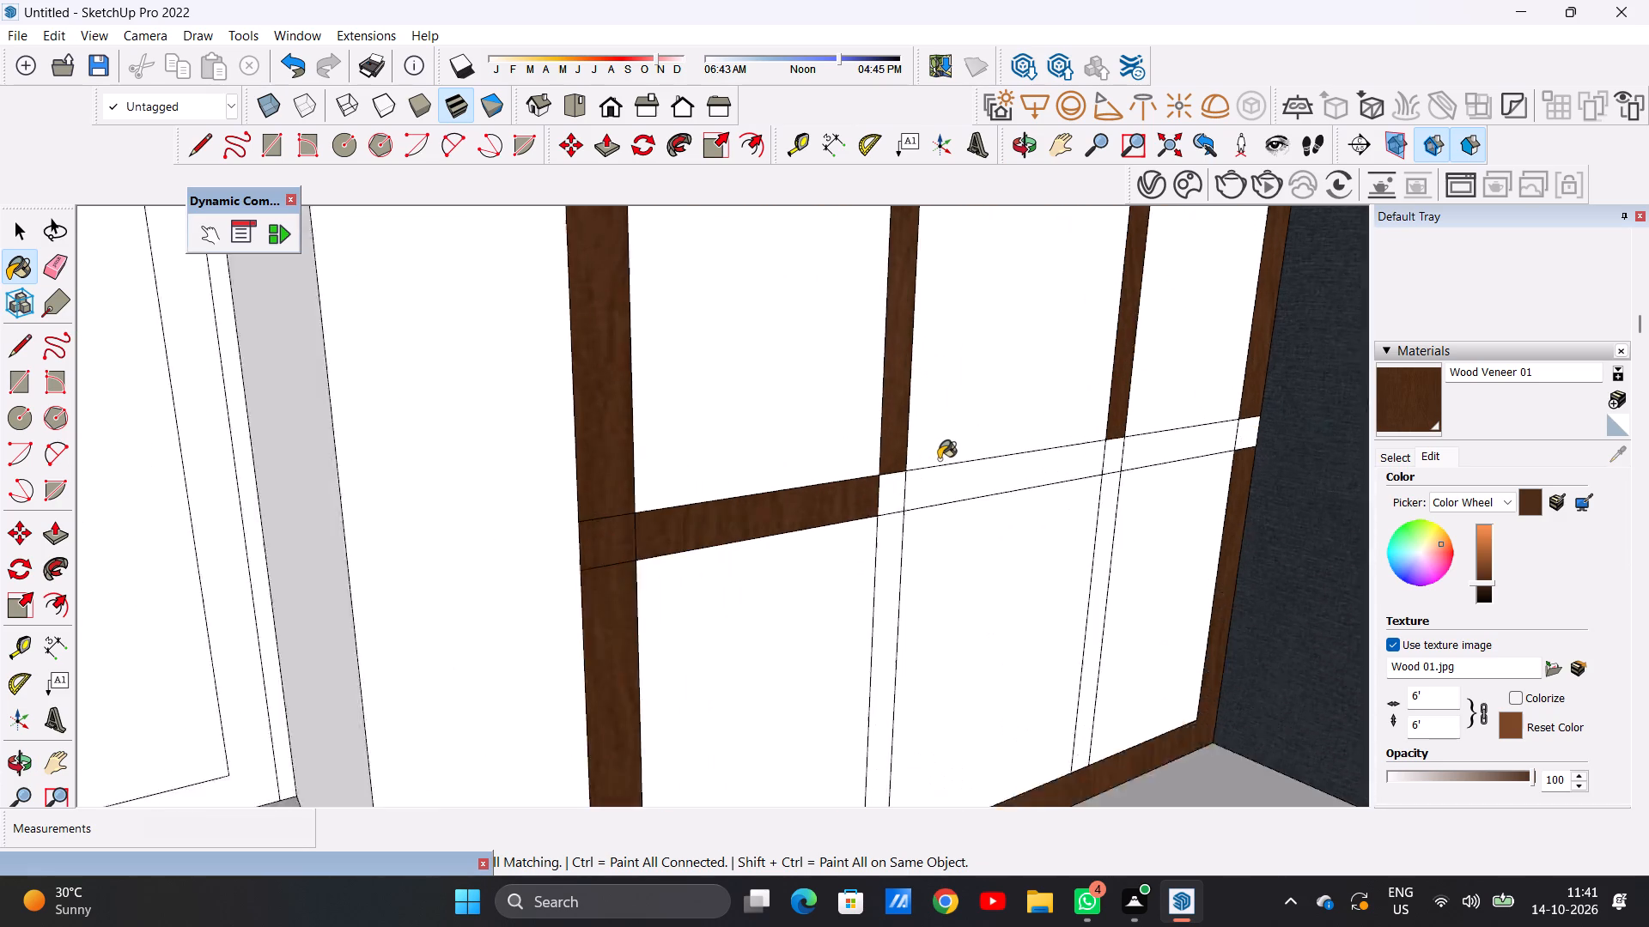
pyautogui.scroll(7, 939, 459)
pyautogui.click(843, 514)
pyautogui.click(956, 488)
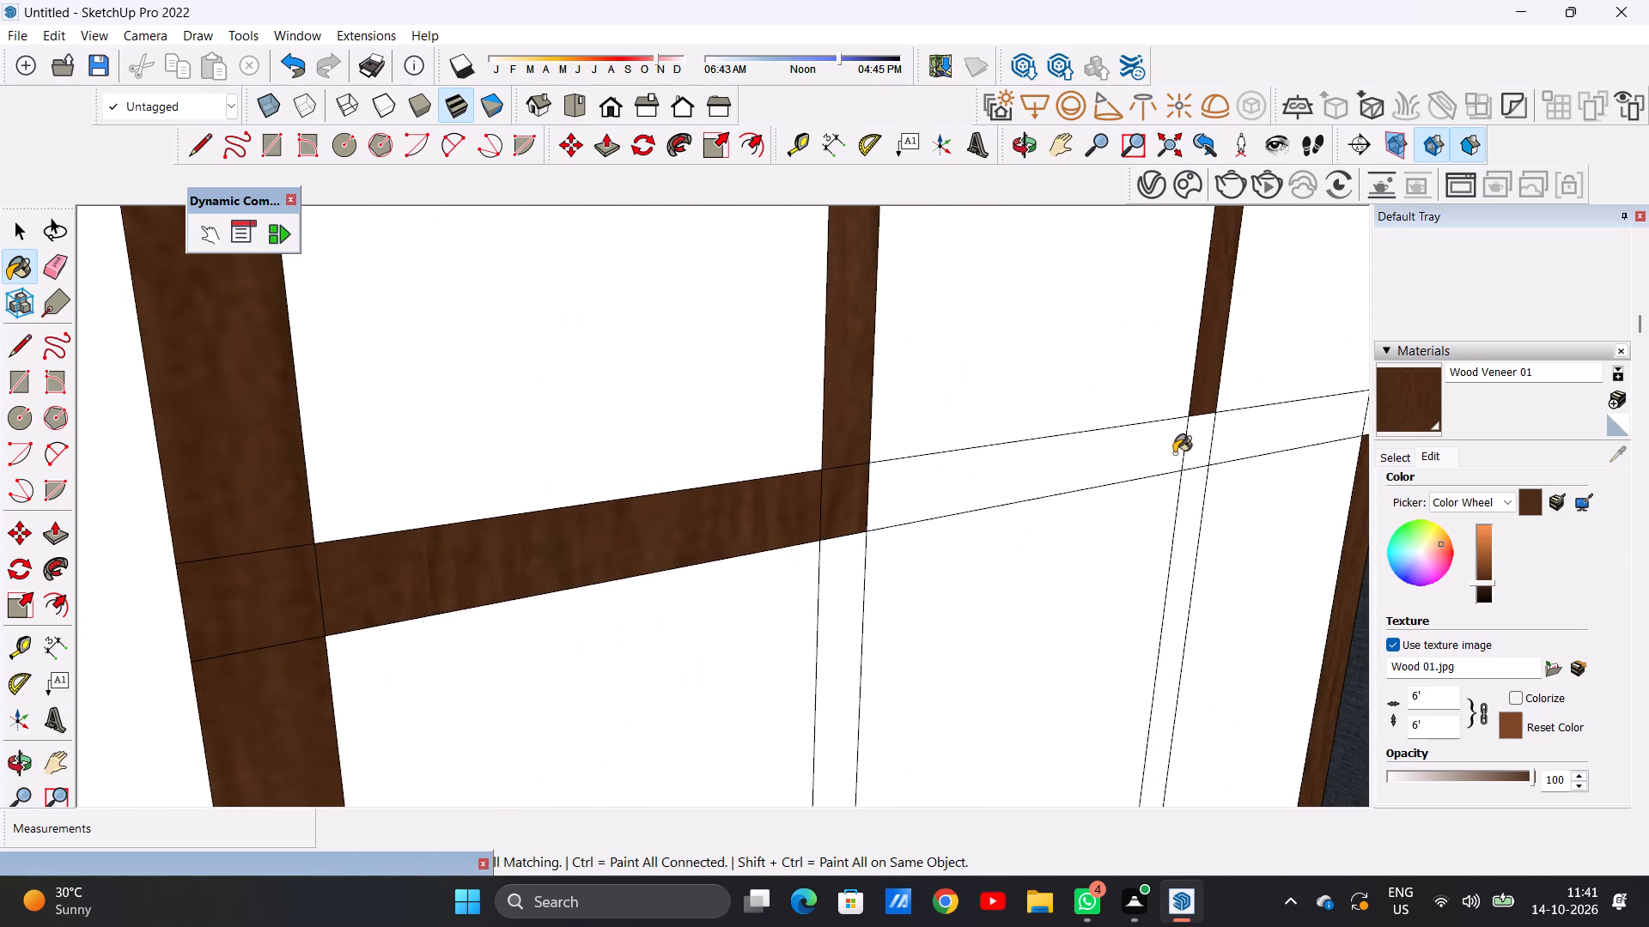
pyautogui.click(1192, 443)
pyautogui.click(1240, 441)
pyautogui.scroll(-4, 852, 506)
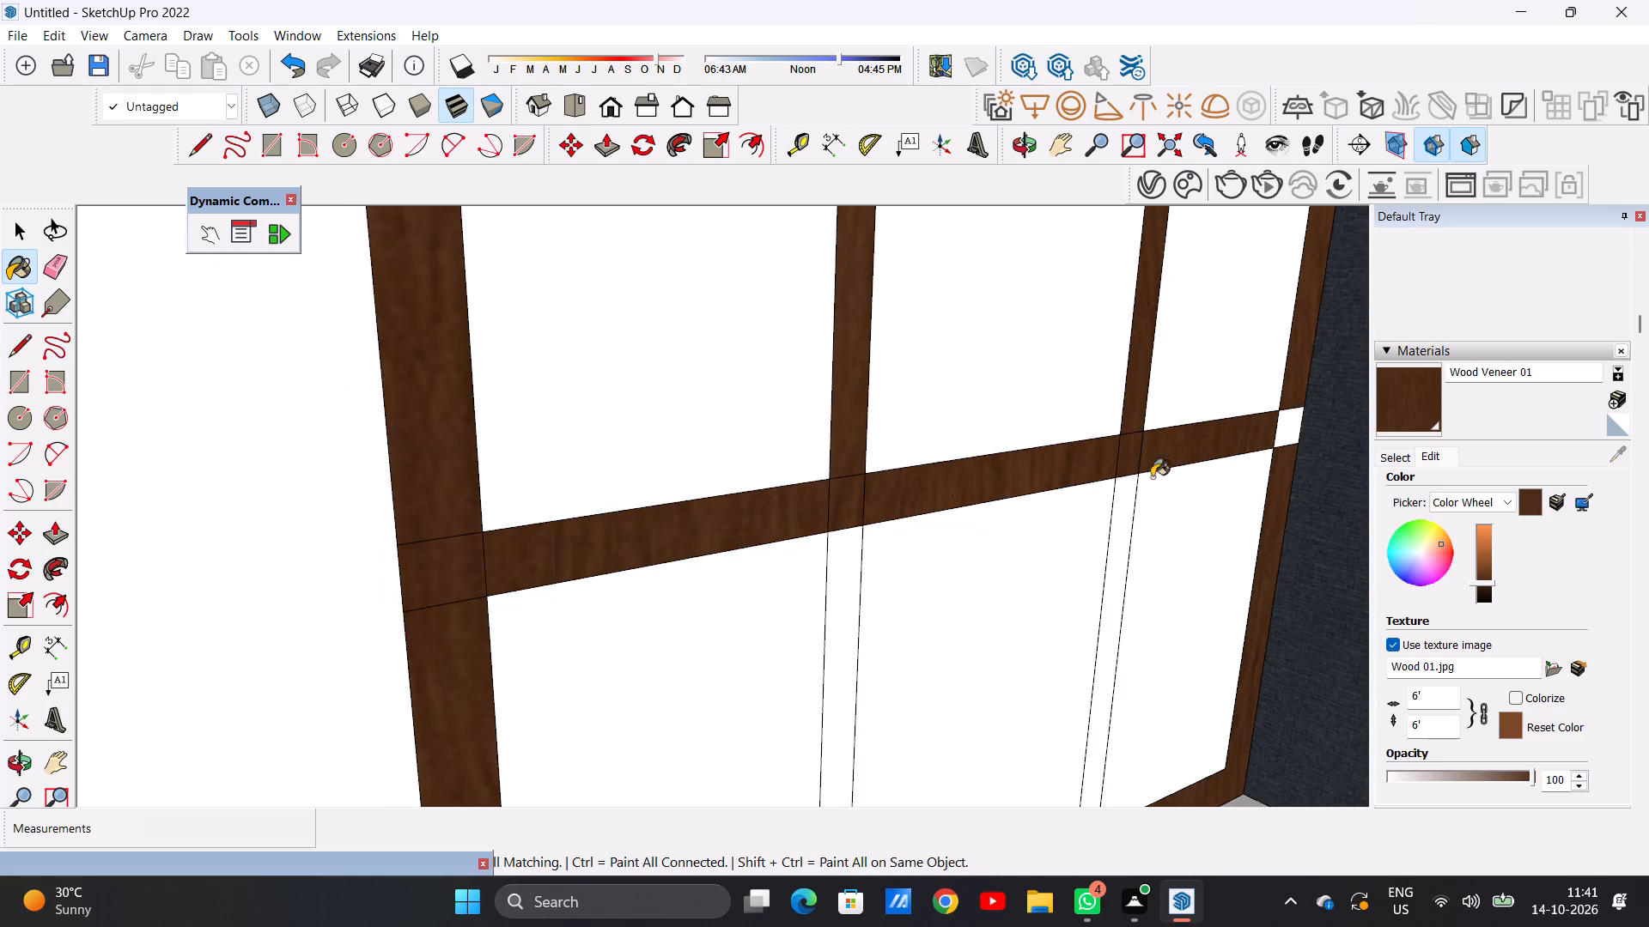
pyautogui.scroll(4, 1269, 426)
pyautogui.click(1252, 441)
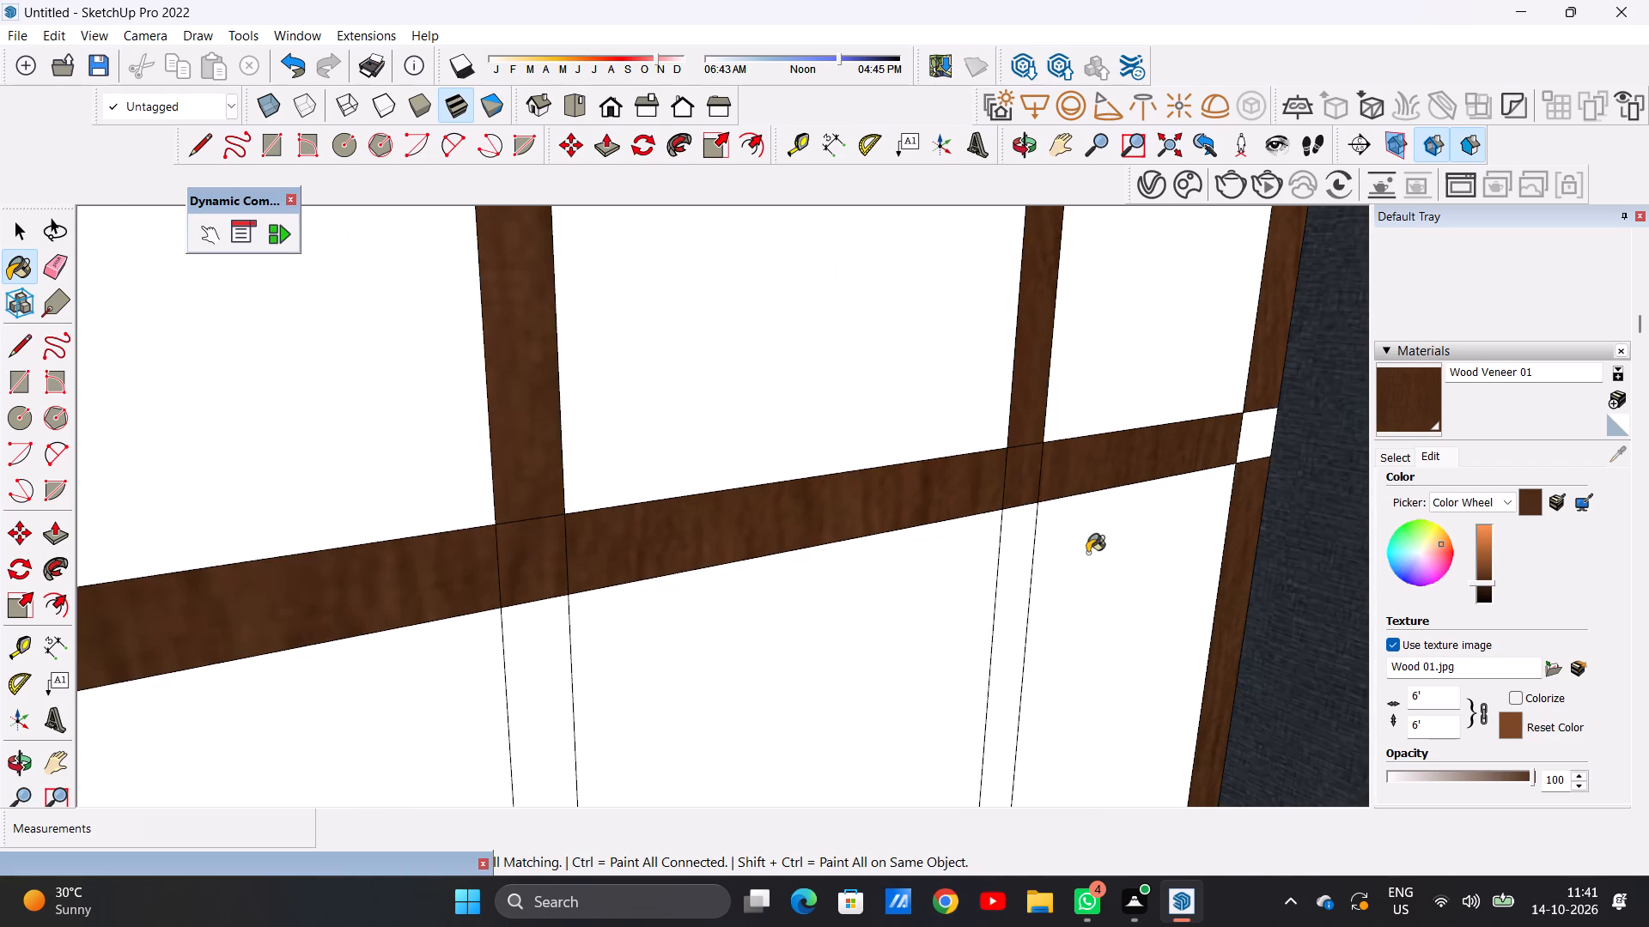
# Paint the two short mullion sections below the lowest crossbar with Wood Veneer 01.
pyautogui.click(1015, 588)
pyautogui.scroll(-7, 1016, 476)
pyautogui.scroll(1, 1016, 476)
pyautogui.scroll(-6, 1016, 476)
pyautogui.scroll(6, 901, 566)
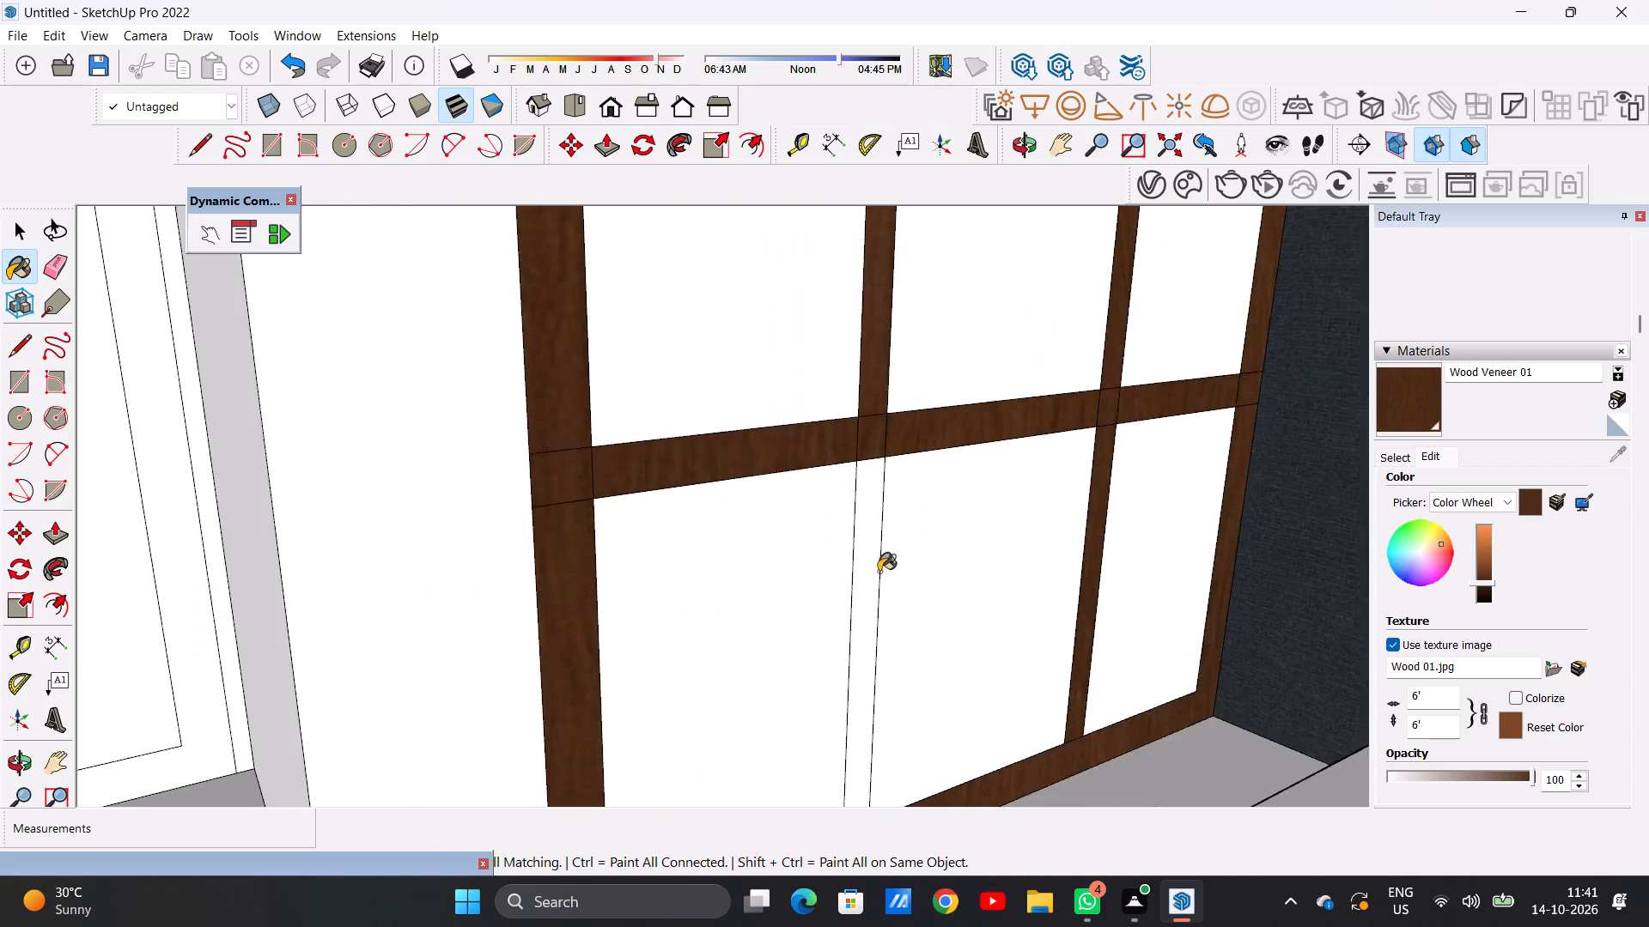
pyautogui.scroll(6, 879, 572)
pyautogui.click(863, 573)
pyautogui.scroll(-20, 832, 570)
pyautogui.scroll(-2, 832, 570)
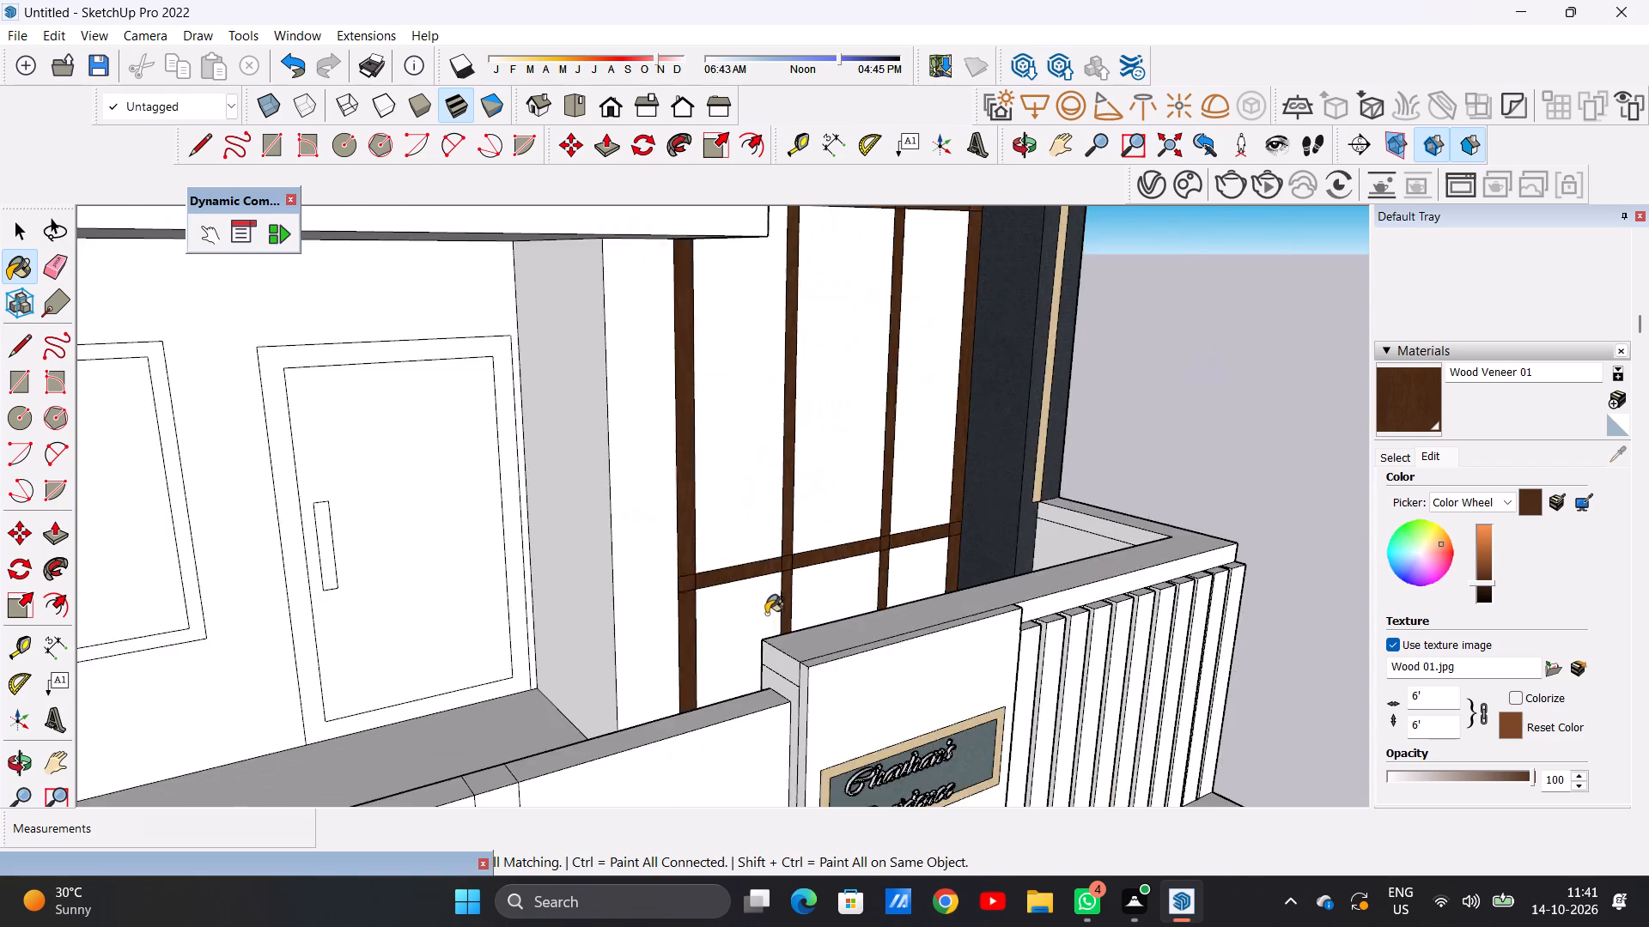
pyautogui.scroll(-2, 766, 614)
pyautogui.moveTo(941, 573); pyautogui.dragTo(656, 535, button='middle')
pyautogui.scroll(-5, 832, 599)
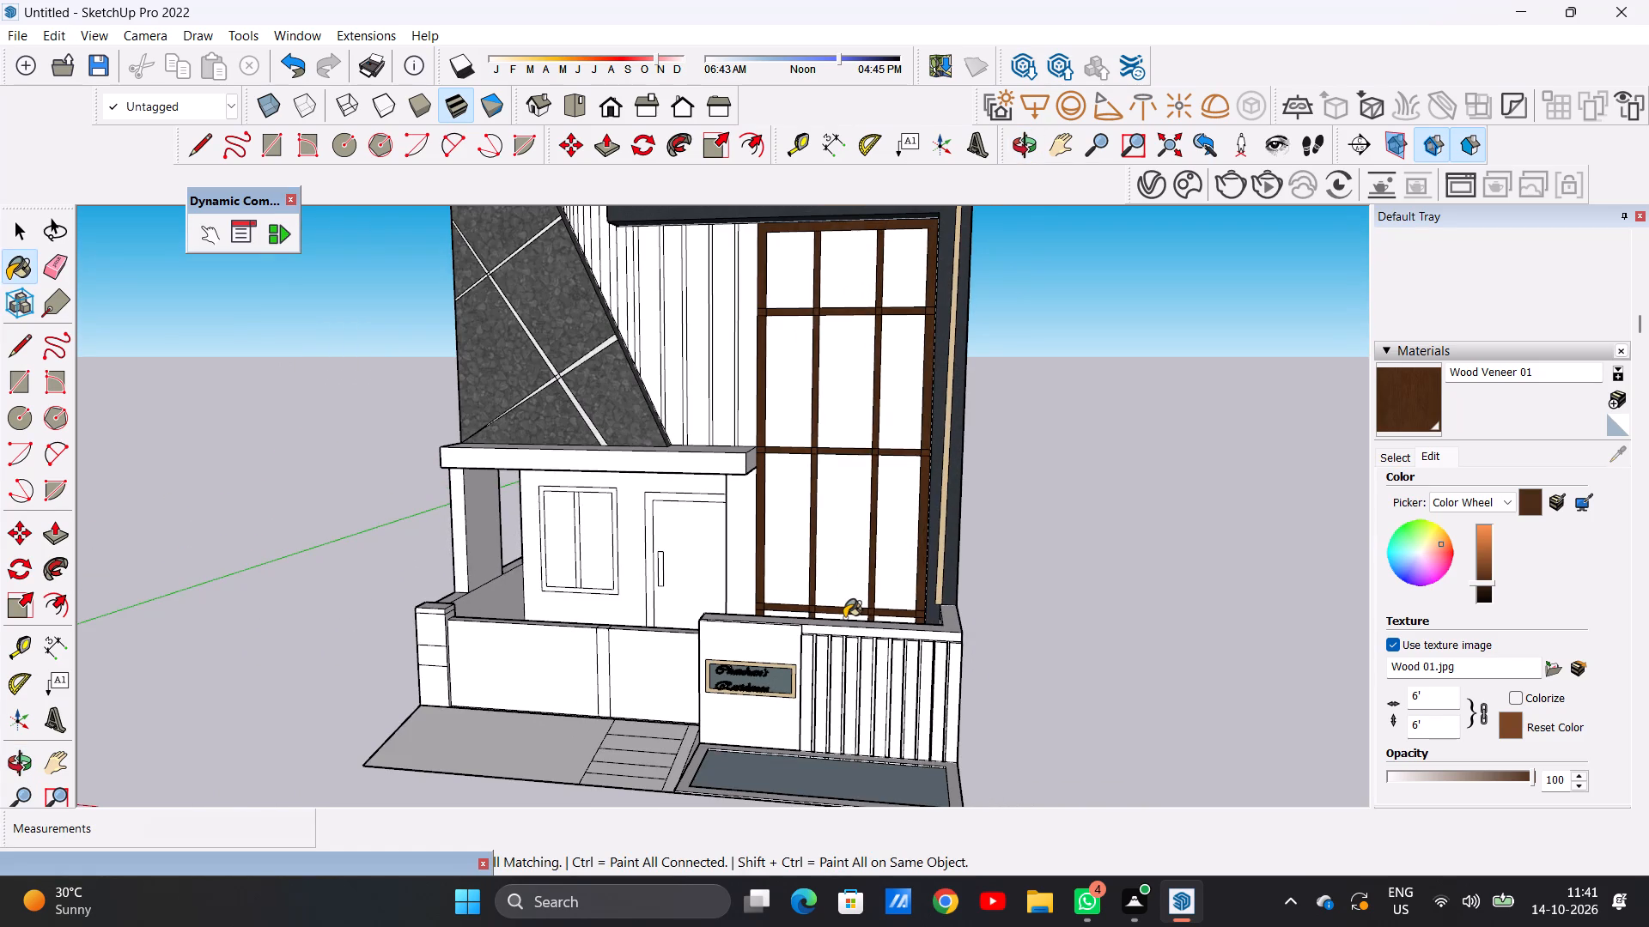
pyautogui.press('space')
# Paint the porch entrance door's panel and its surrounding frame with Wood Veneer 01.
pyautogui.moveTo(770, 561); pyautogui.dragTo(824, 500, button='middle')
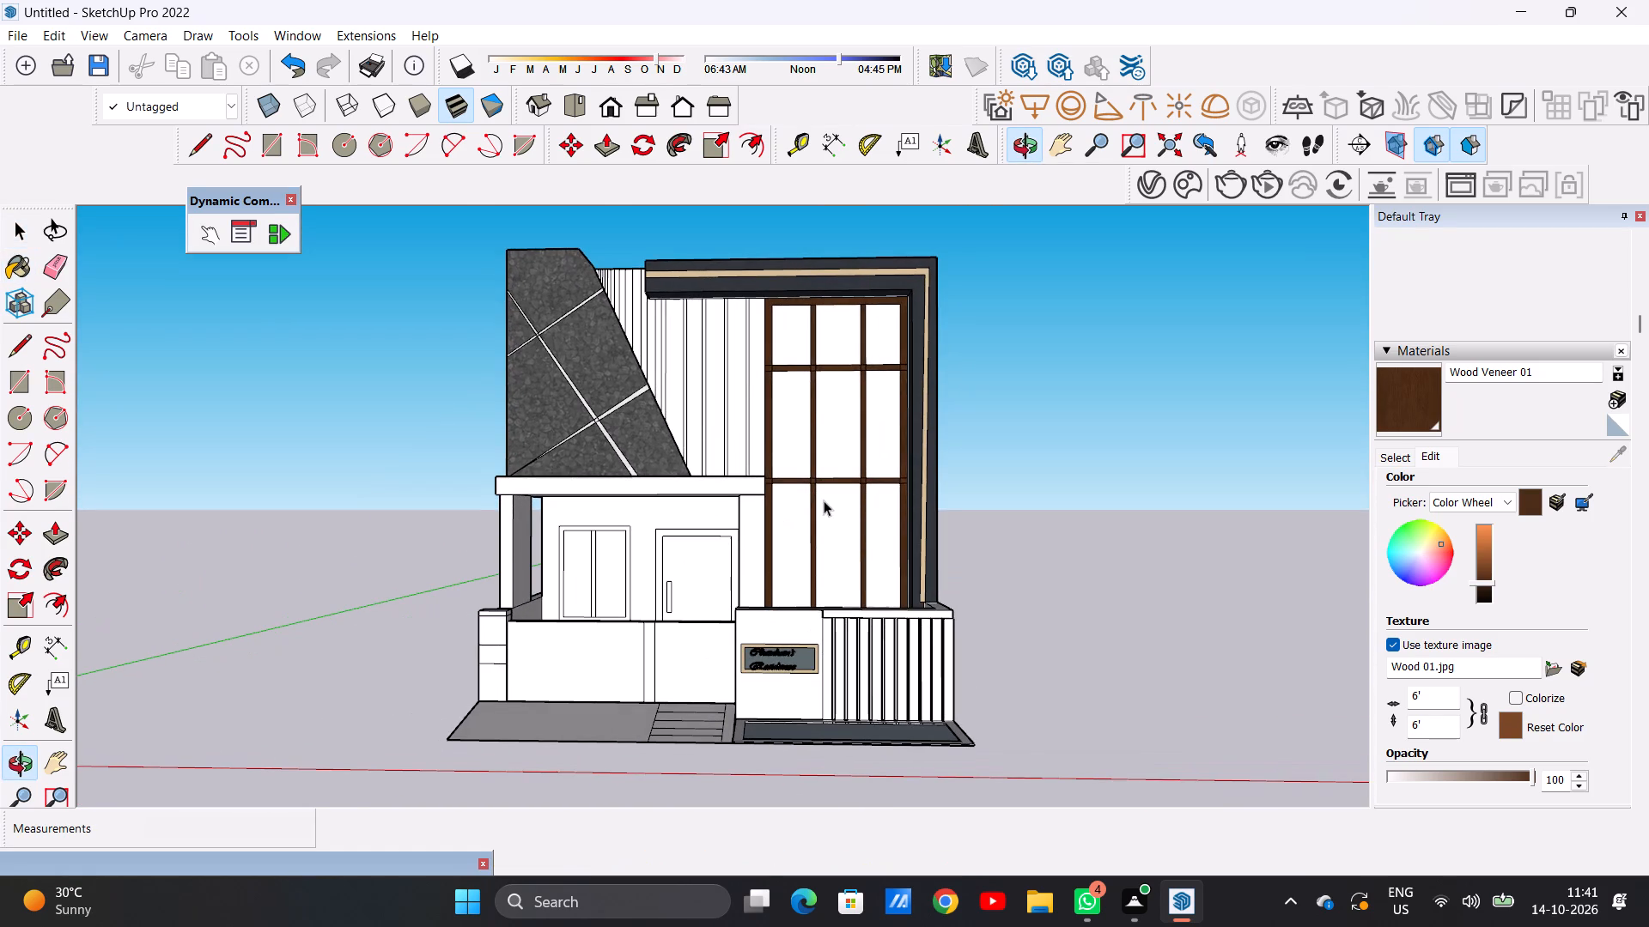
pyautogui.scroll(-4, 879, 507)
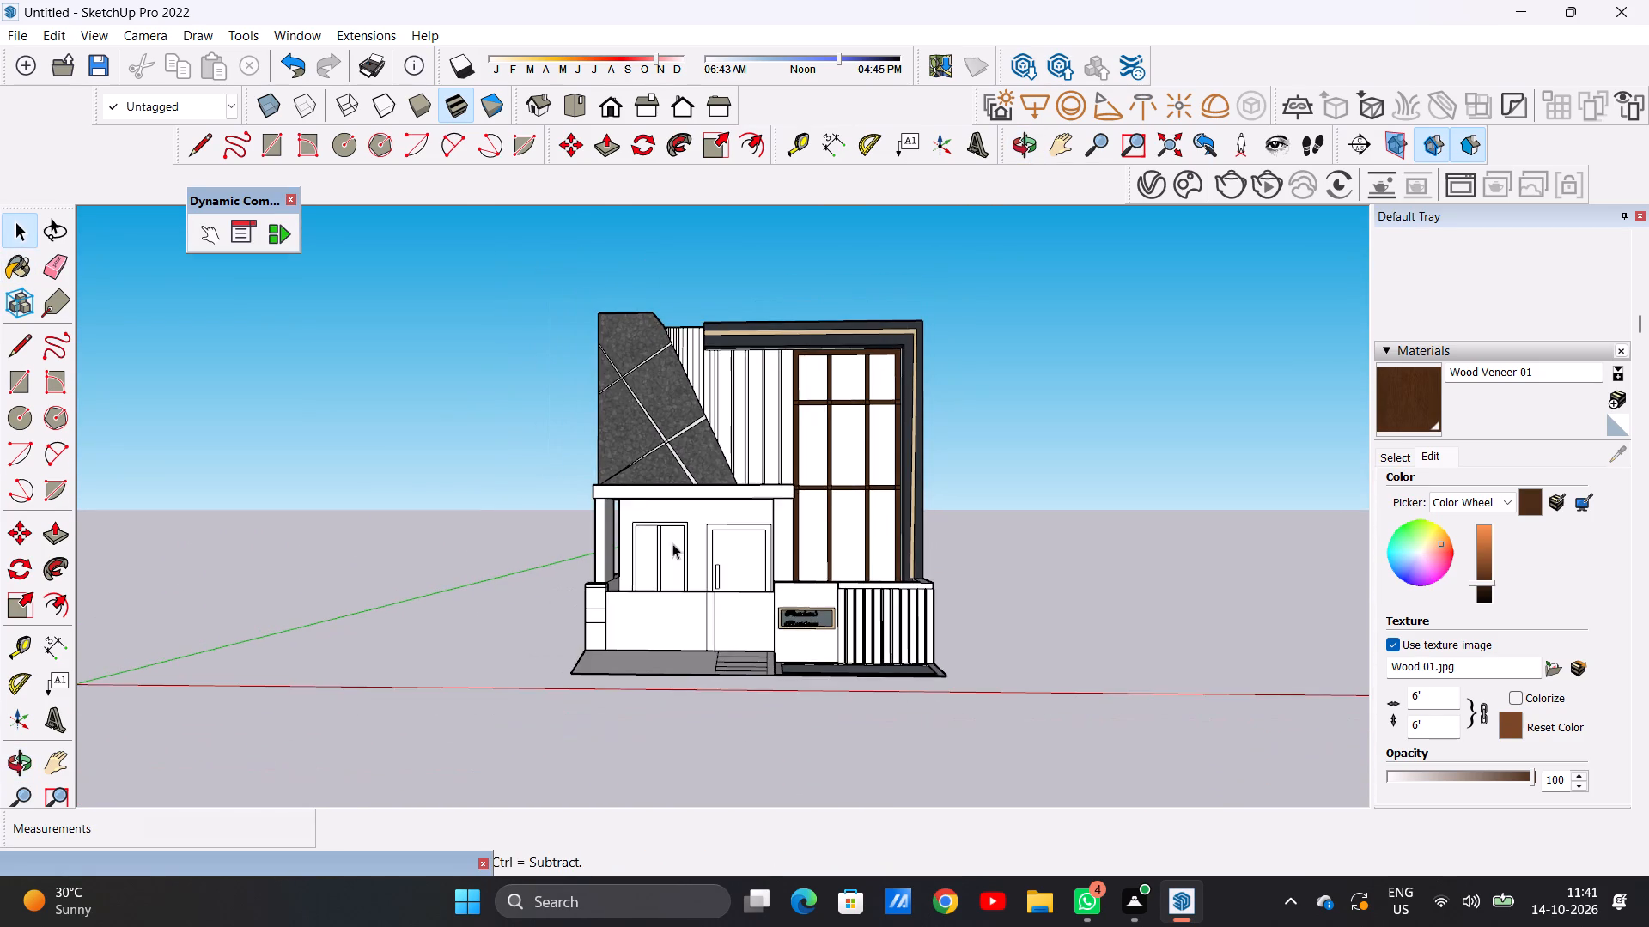
pyautogui.scroll(11, 657, 543)
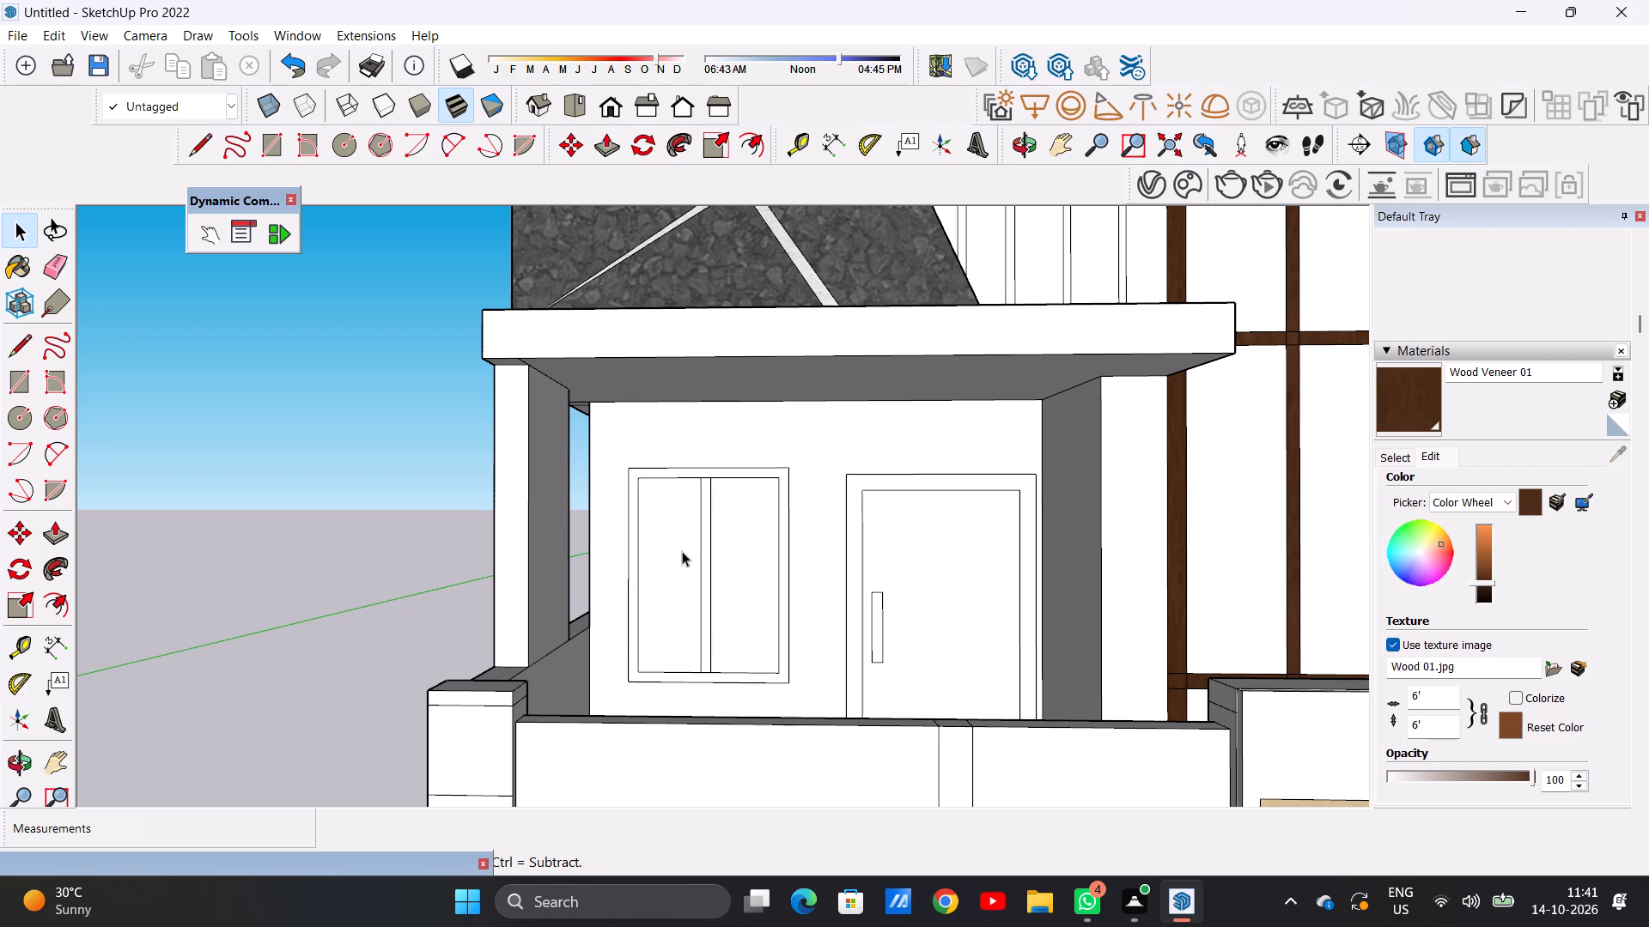
pyautogui.click(1392, 402)
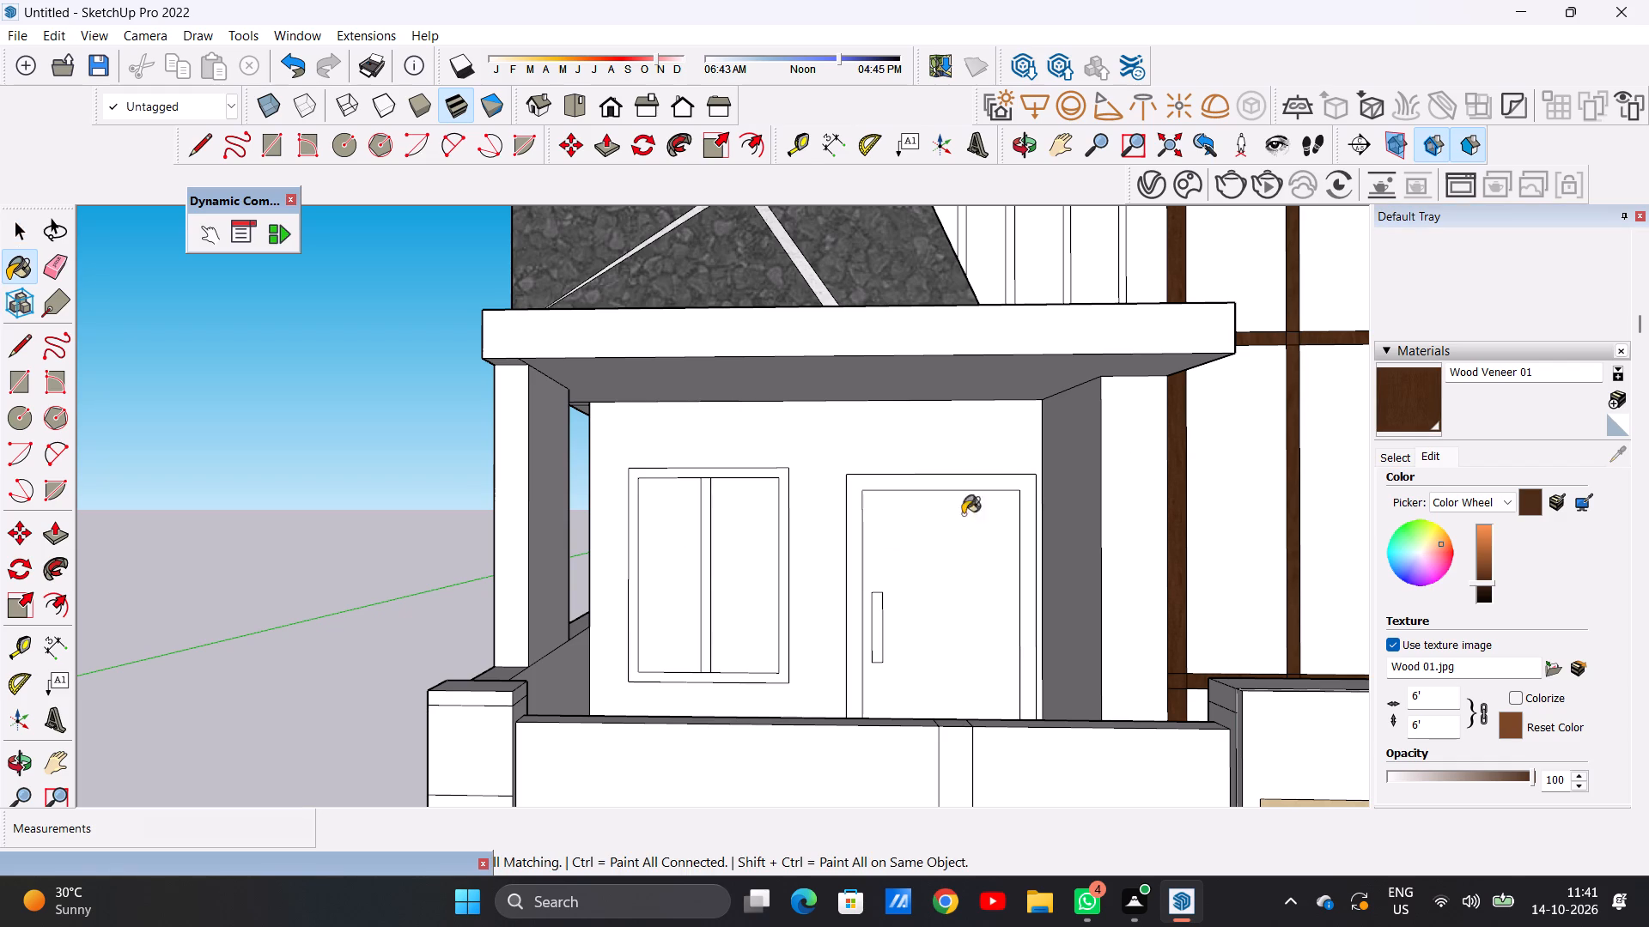
pyautogui.scroll(6, 929, 566)
pyautogui.click(929, 566)
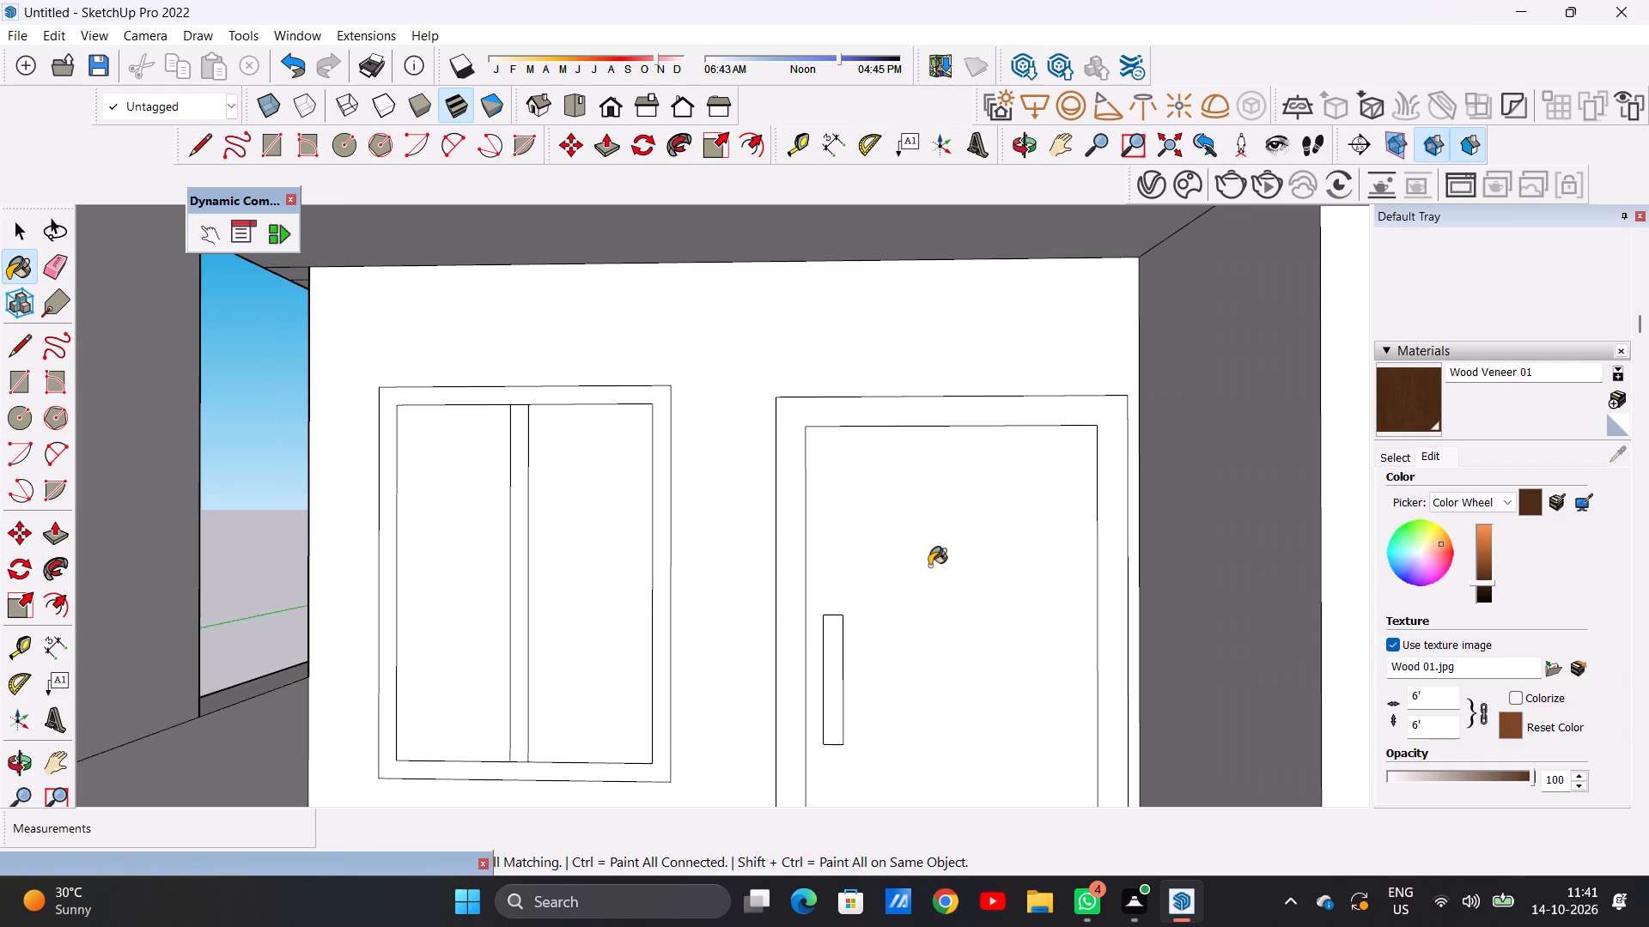
pyautogui.click(794, 531)
# Examine the front elevation from several angles, checking the wood-painted door and tall window framing.
pyautogui.scroll(-5, 960, 547)
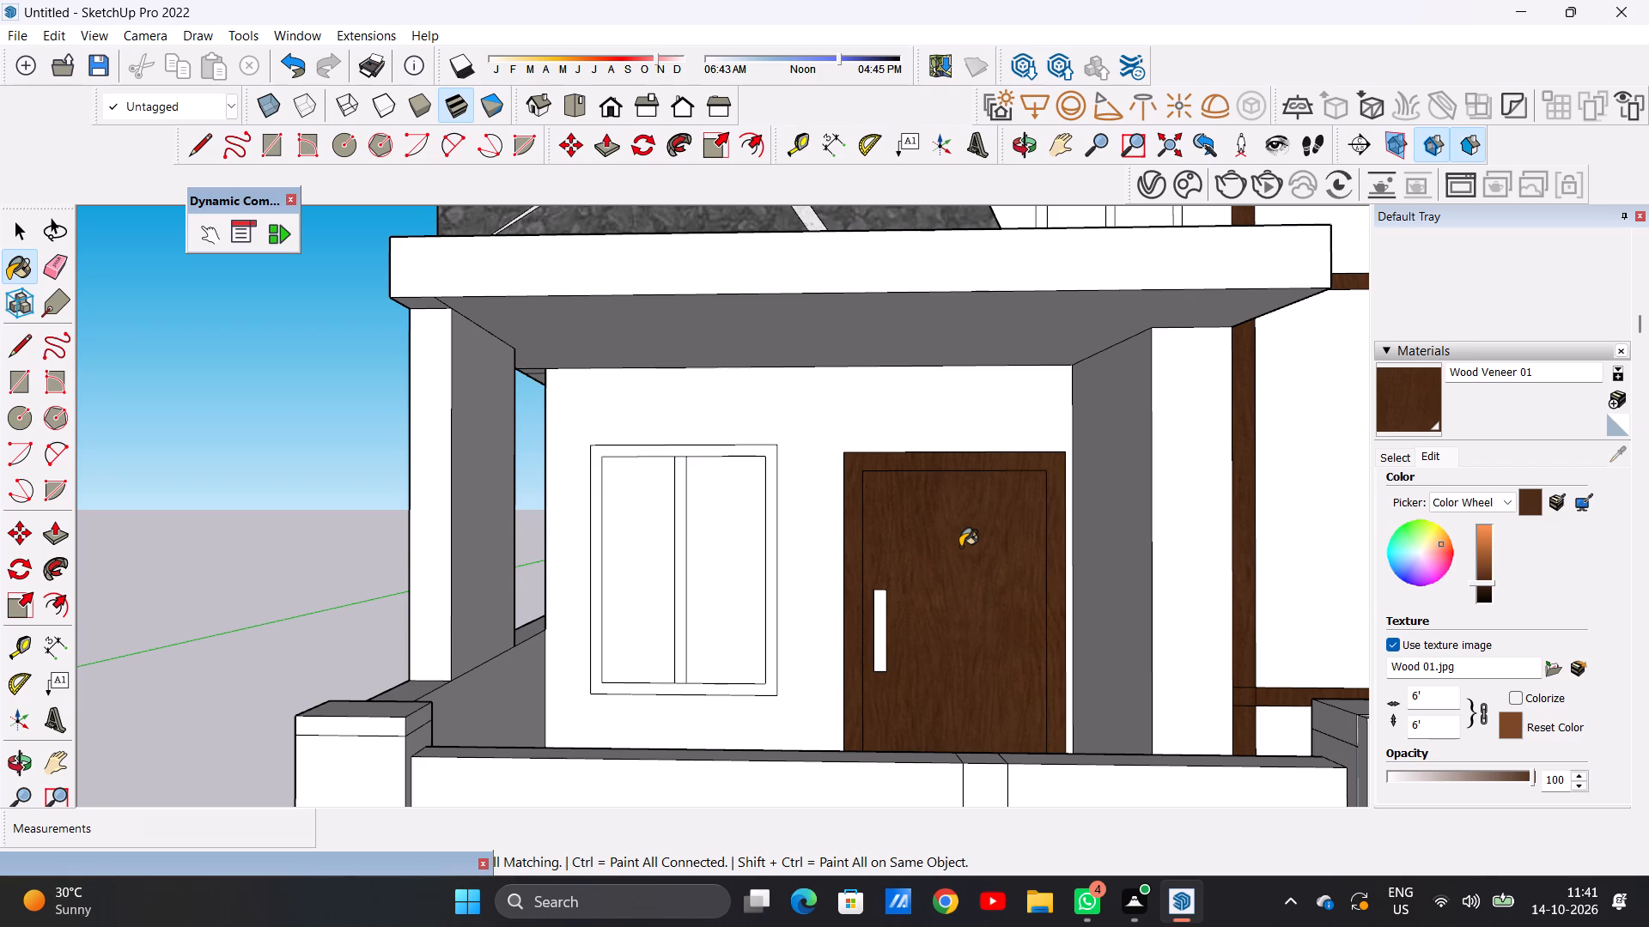
pyautogui.scroll(-11, 960, 547)
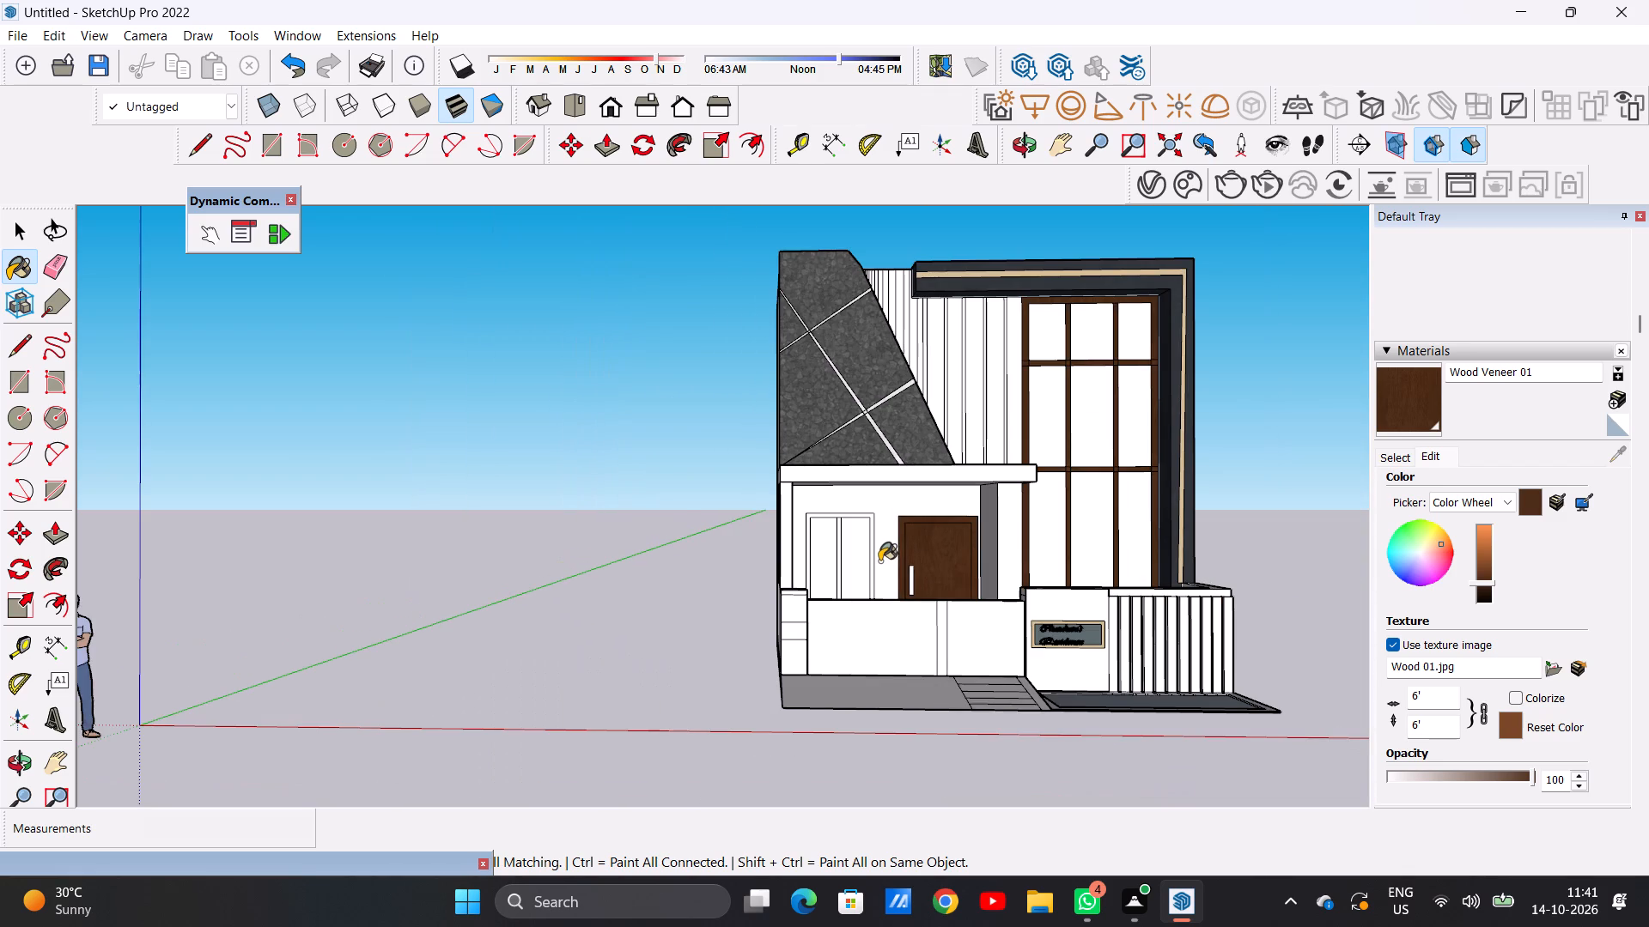
pyautogui.scroll(5, 898, 560)
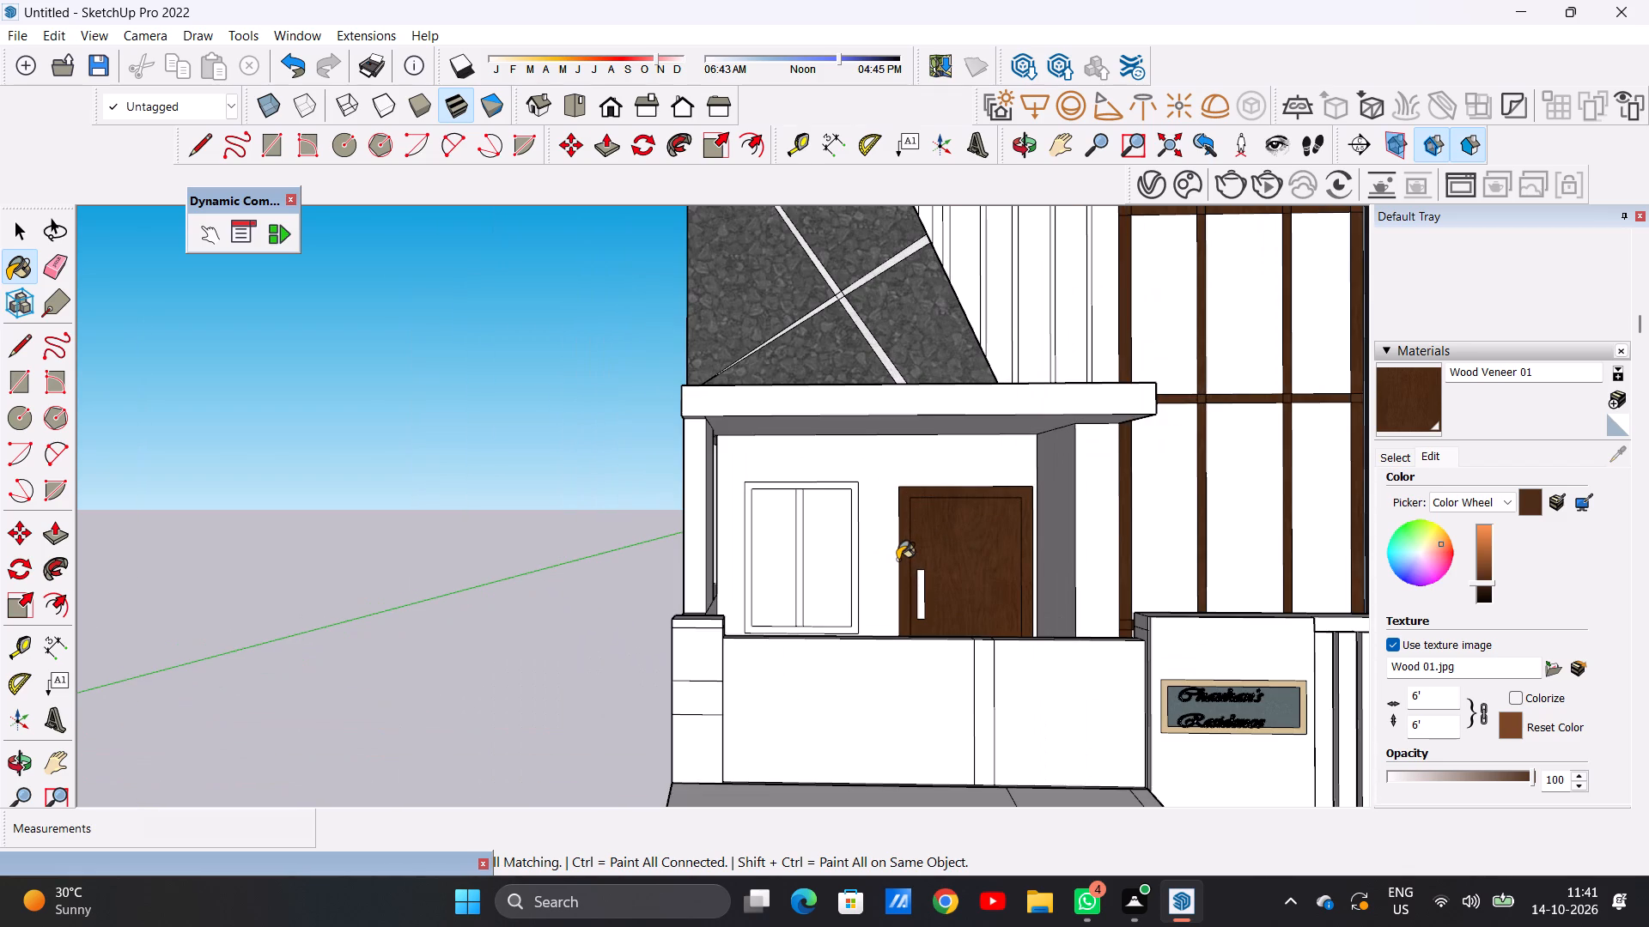
pyautogui.press('space')
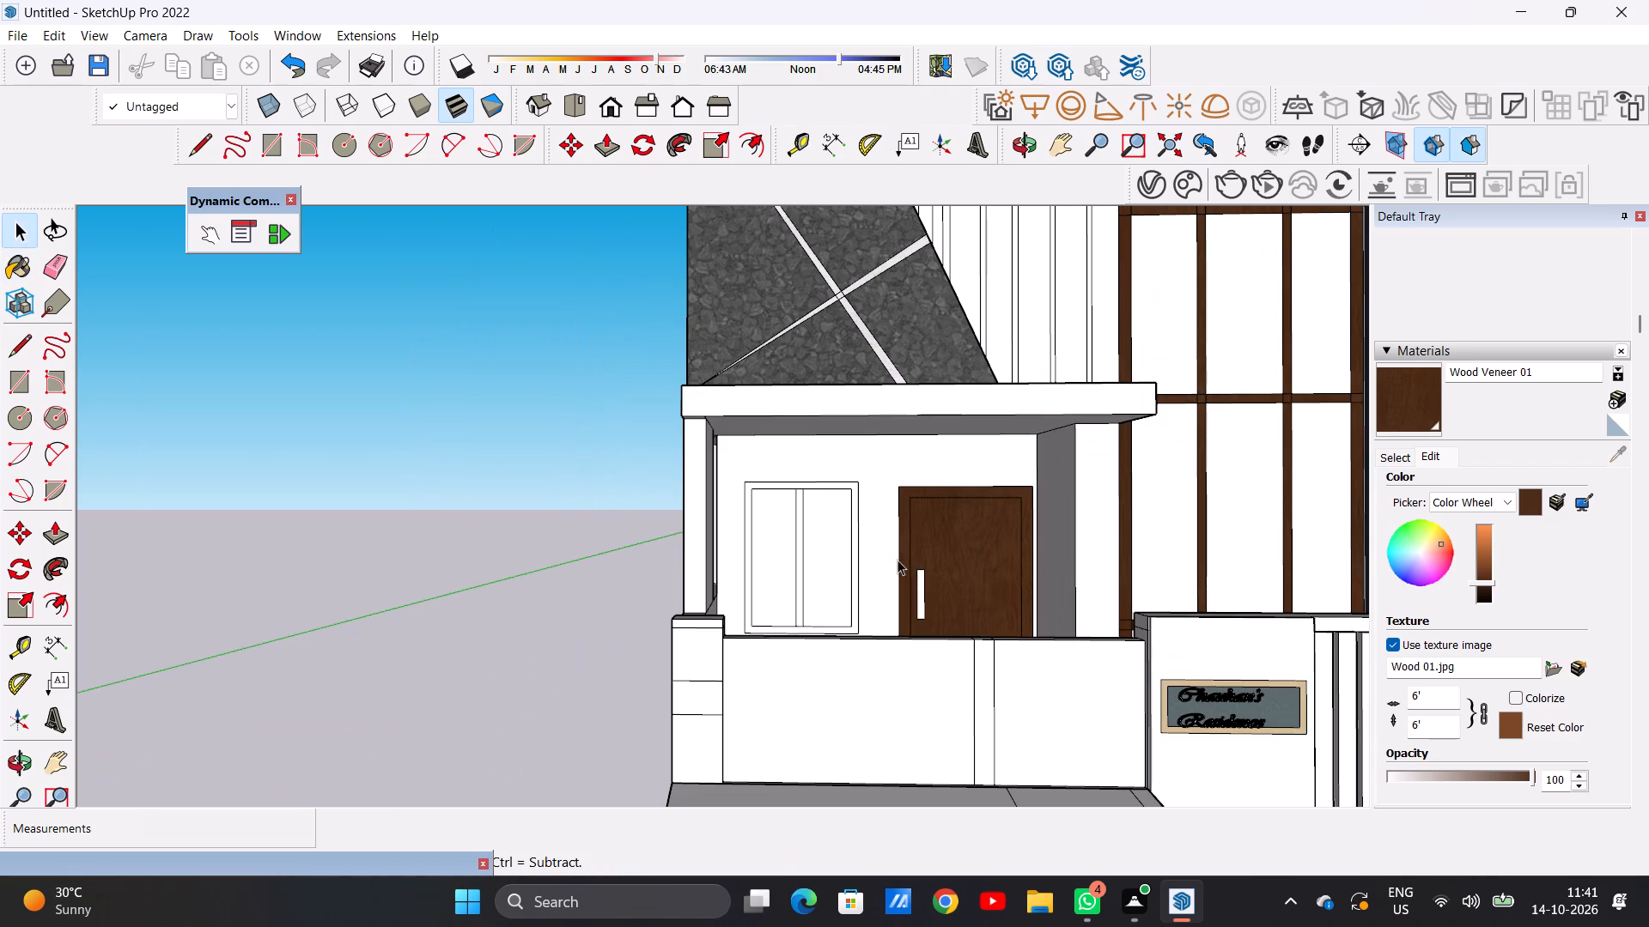
pyautogui.scroll(-11, 903, 556)
pyautogui.scroll(11, 906, 560)
pyautogui.moveTo(989, 558); pyautogui.dragTo(850, 571, button='middle')
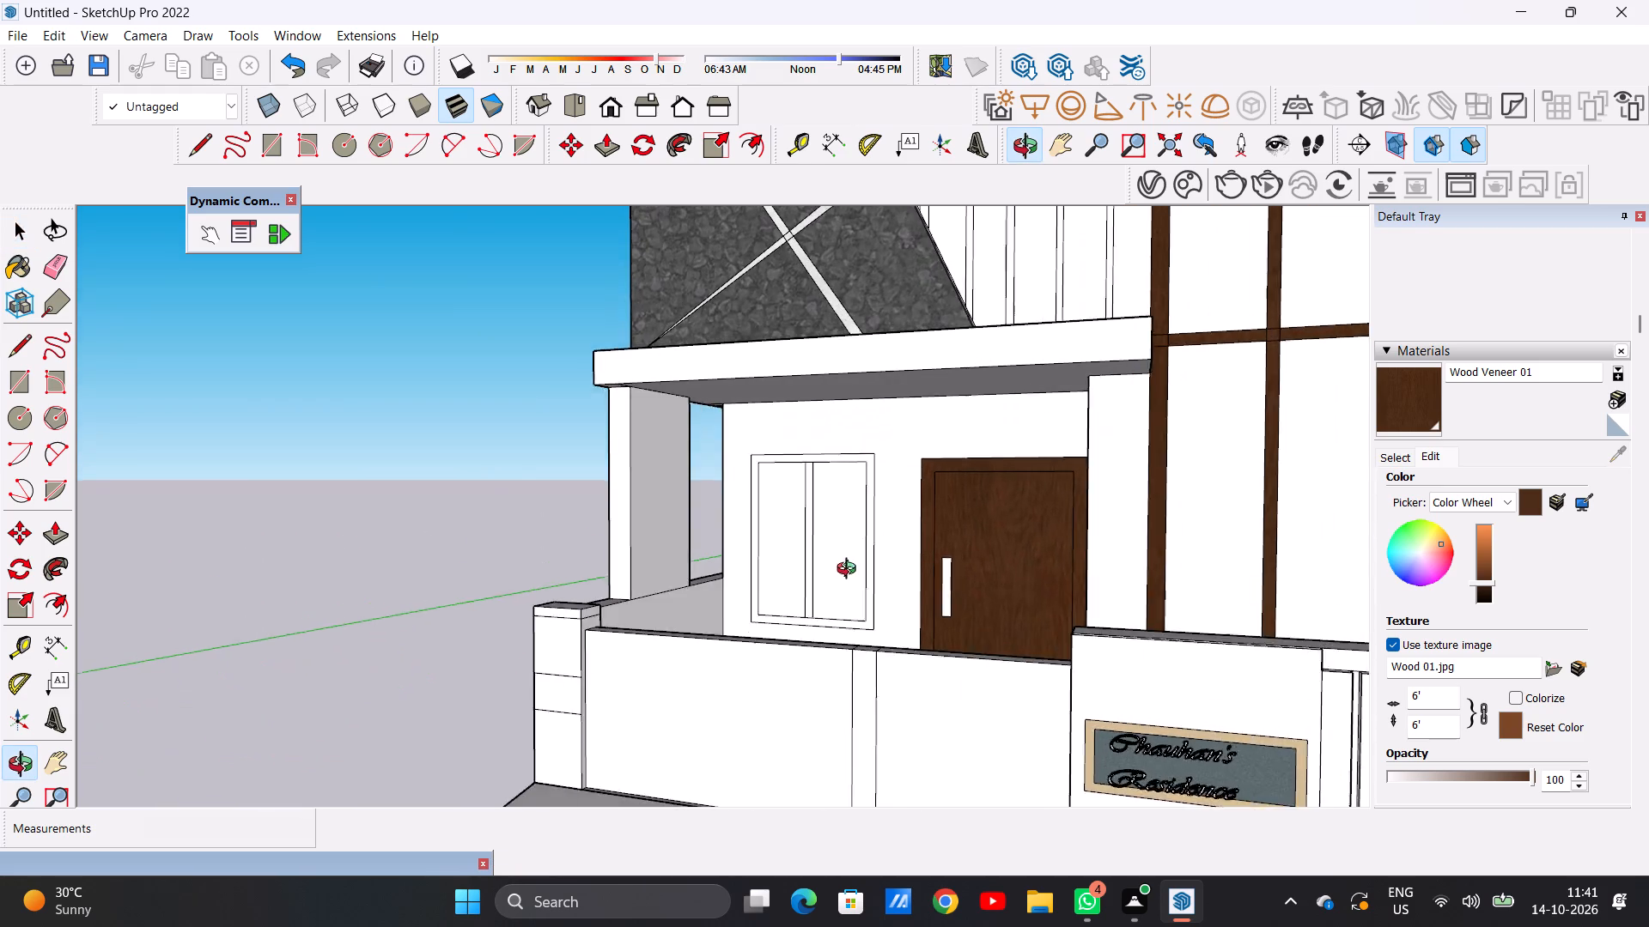
pyautogui.moveTo(850, 571); pyautogui.dragTo(937, 590, button='middle')
pyautogui.scroll(-9, 960, 621)
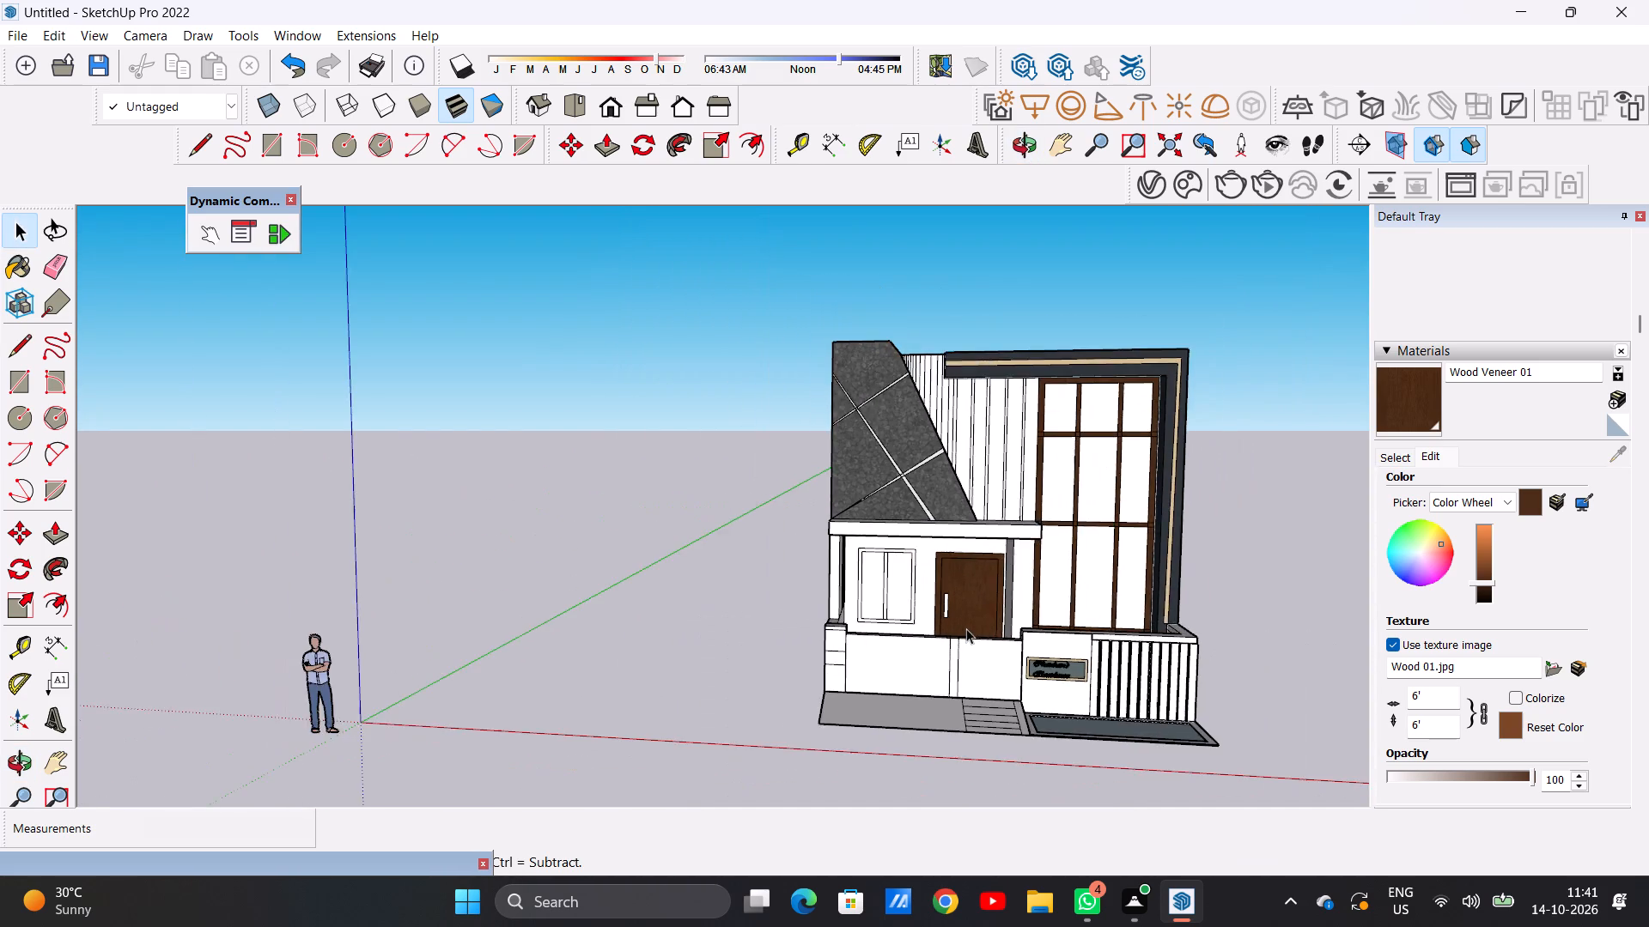
pyautogui.scroll(-2, 966, 628)
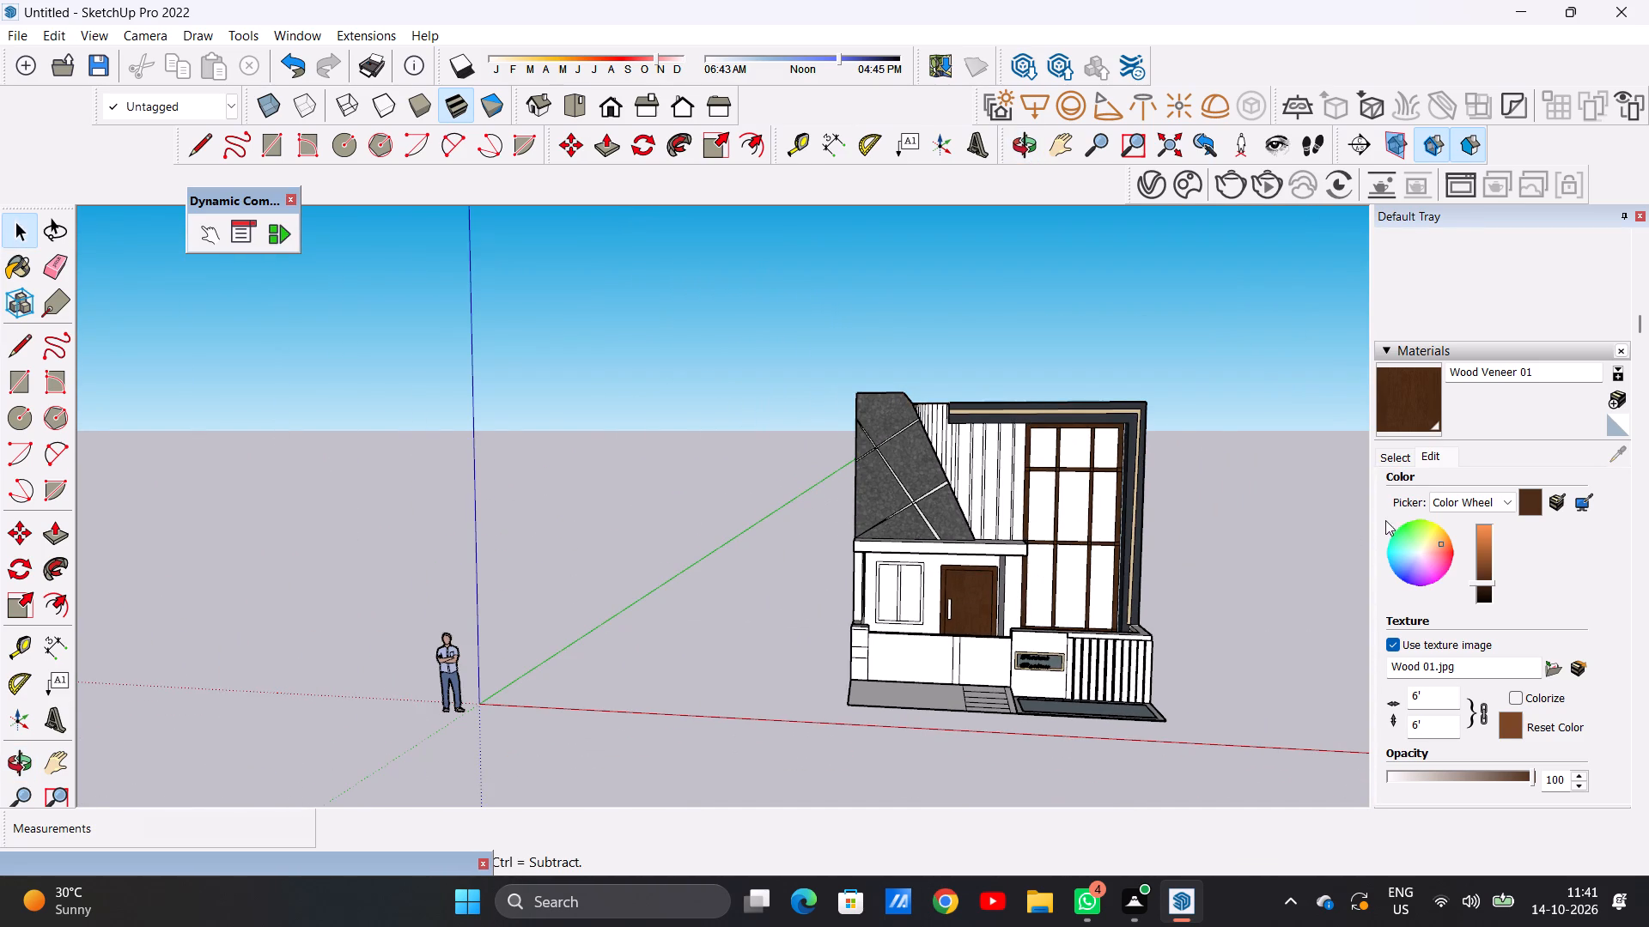
# Paint the porch window's centre mullion and surrounding frame with Wood Cherry Original from the Wood materials.
pyautogui.click(1386, 459)
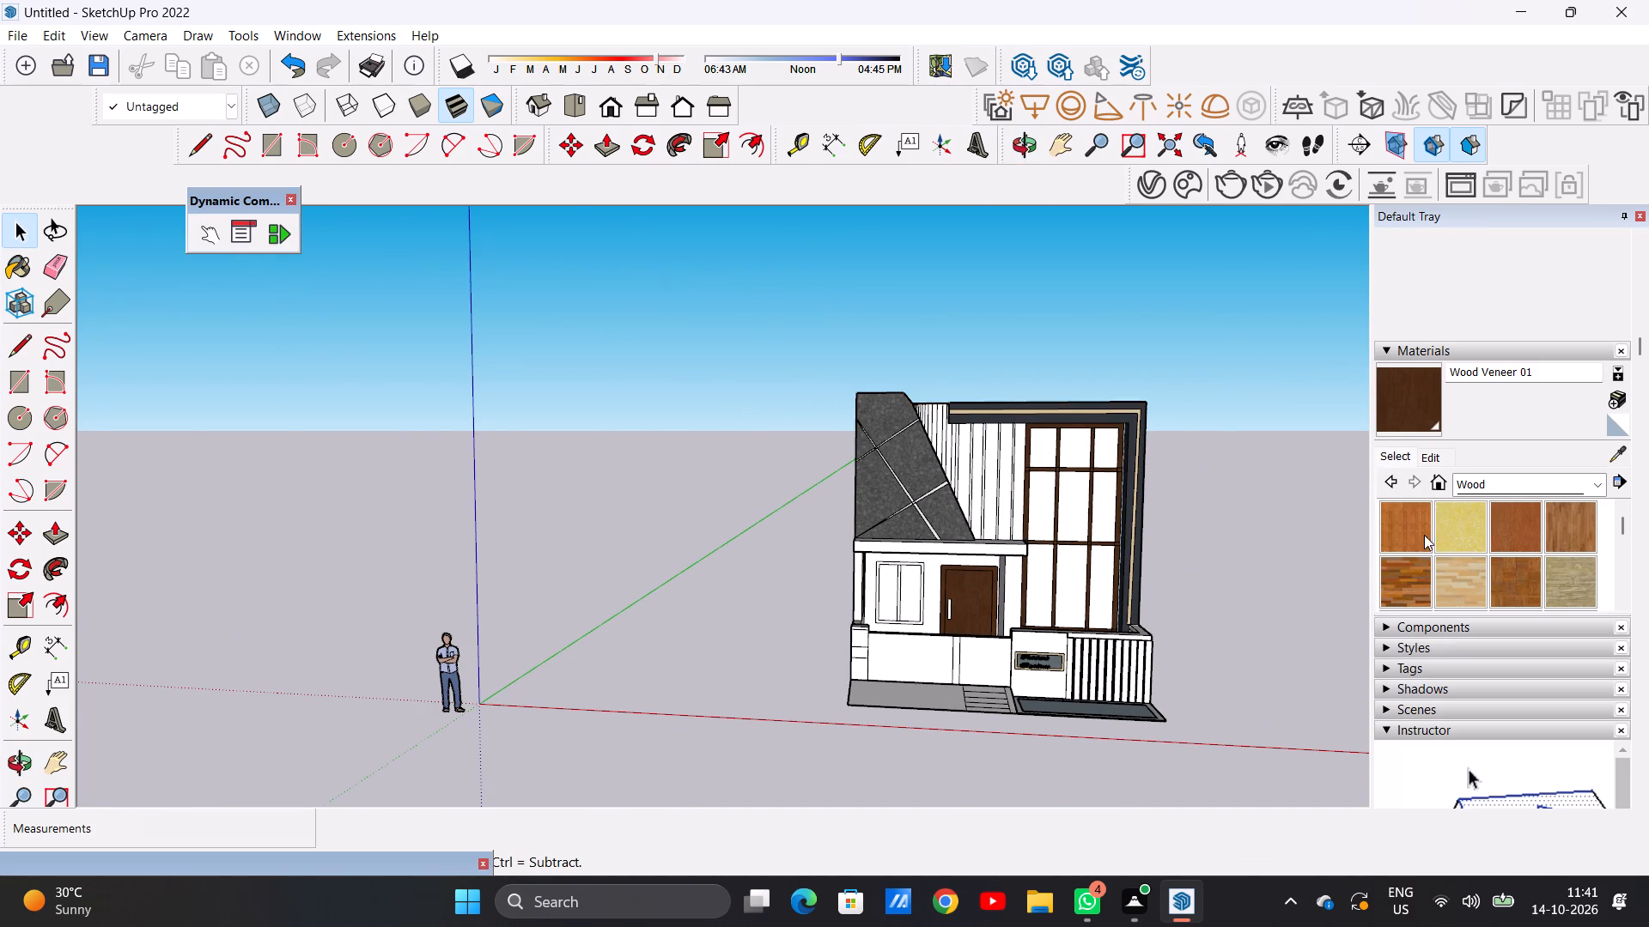
pyautogui.click(1506, 530)
pyautogui.scroll(13, 843, 584)
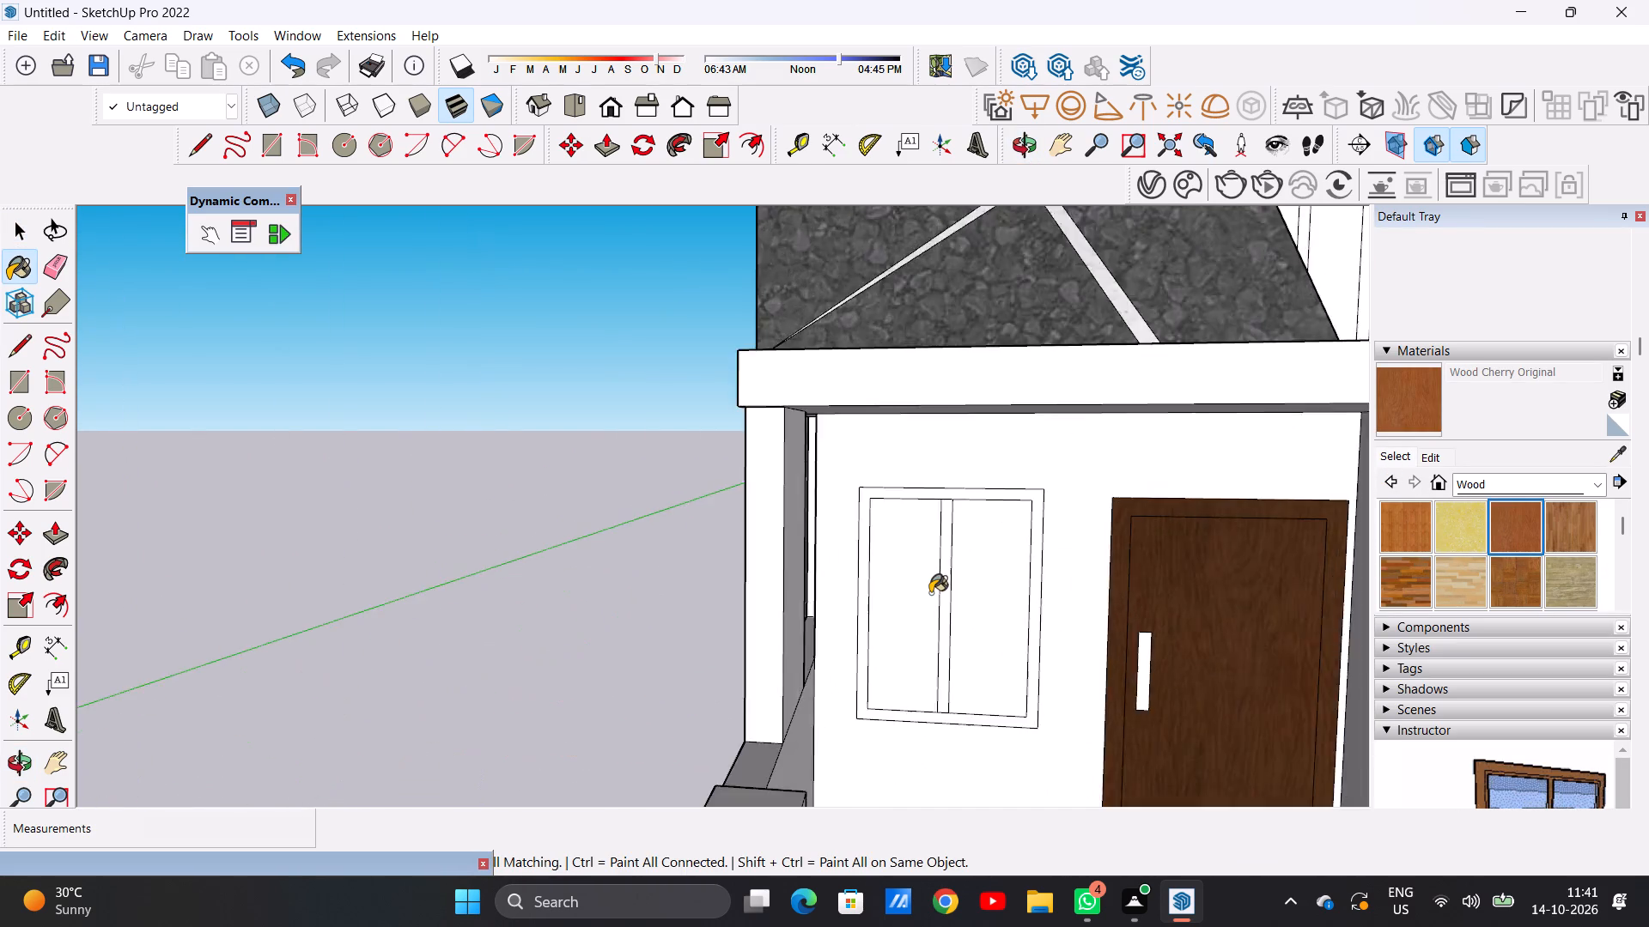
pyautogui.scroll(3, 930, 593)
pyautogui.scroll(-1, 930, 593)
pyautogui.scroll(3, 930, 593)
pyautogui.click(951, 536)
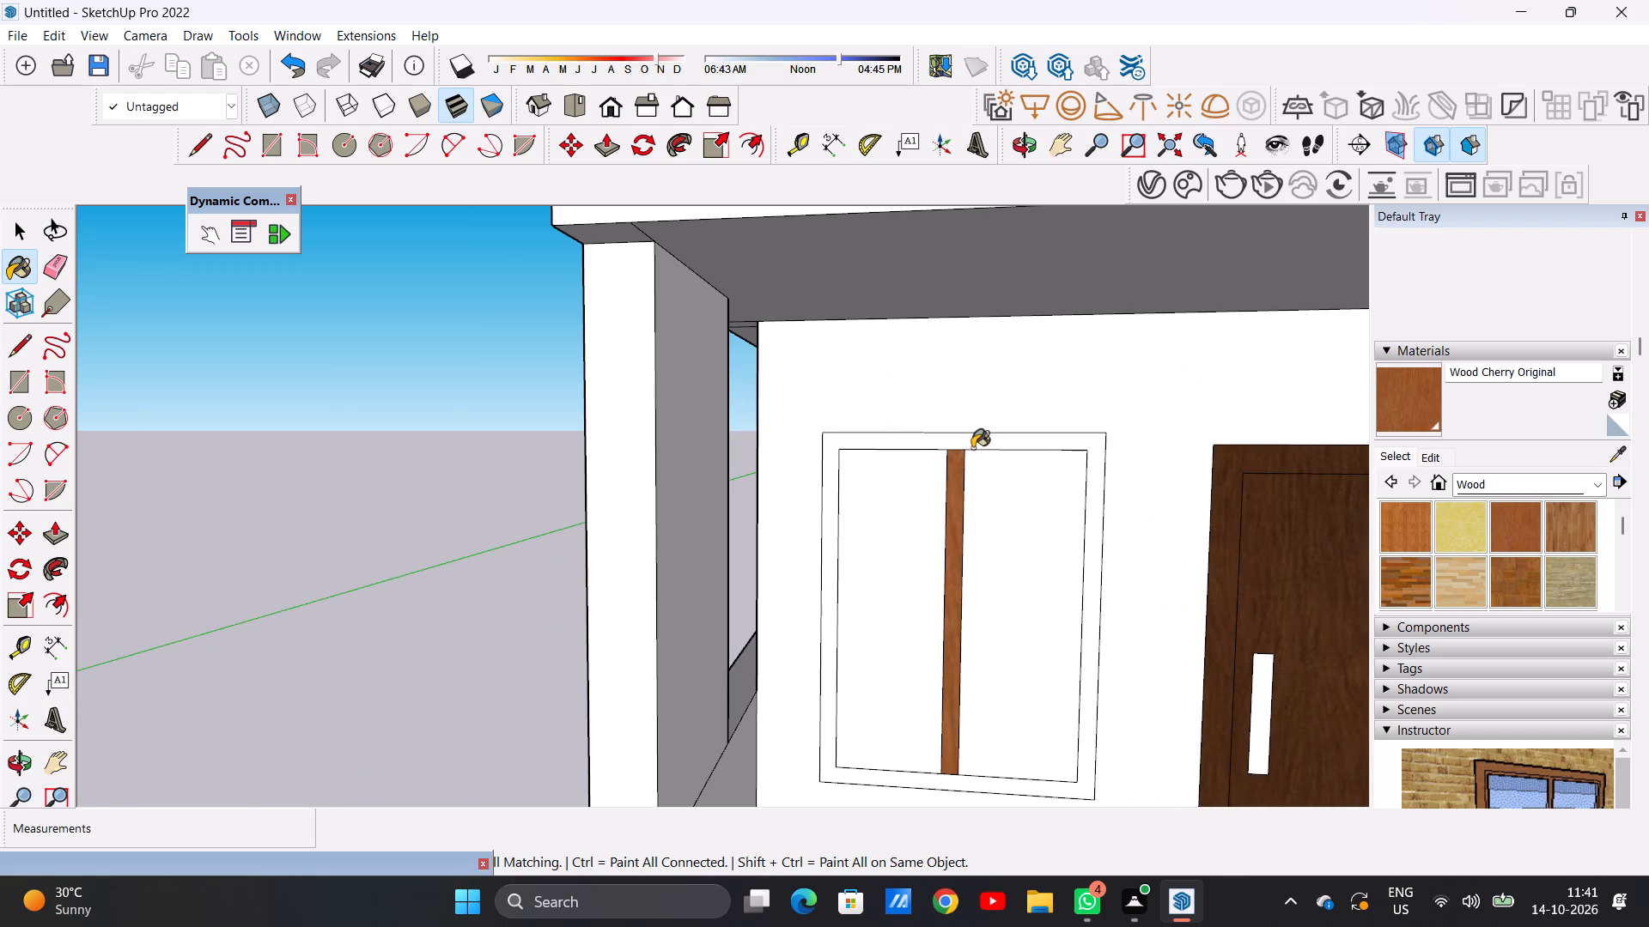
pyautogui.click(972, 445)
pyautogui.scroll(-9, 969, 491)
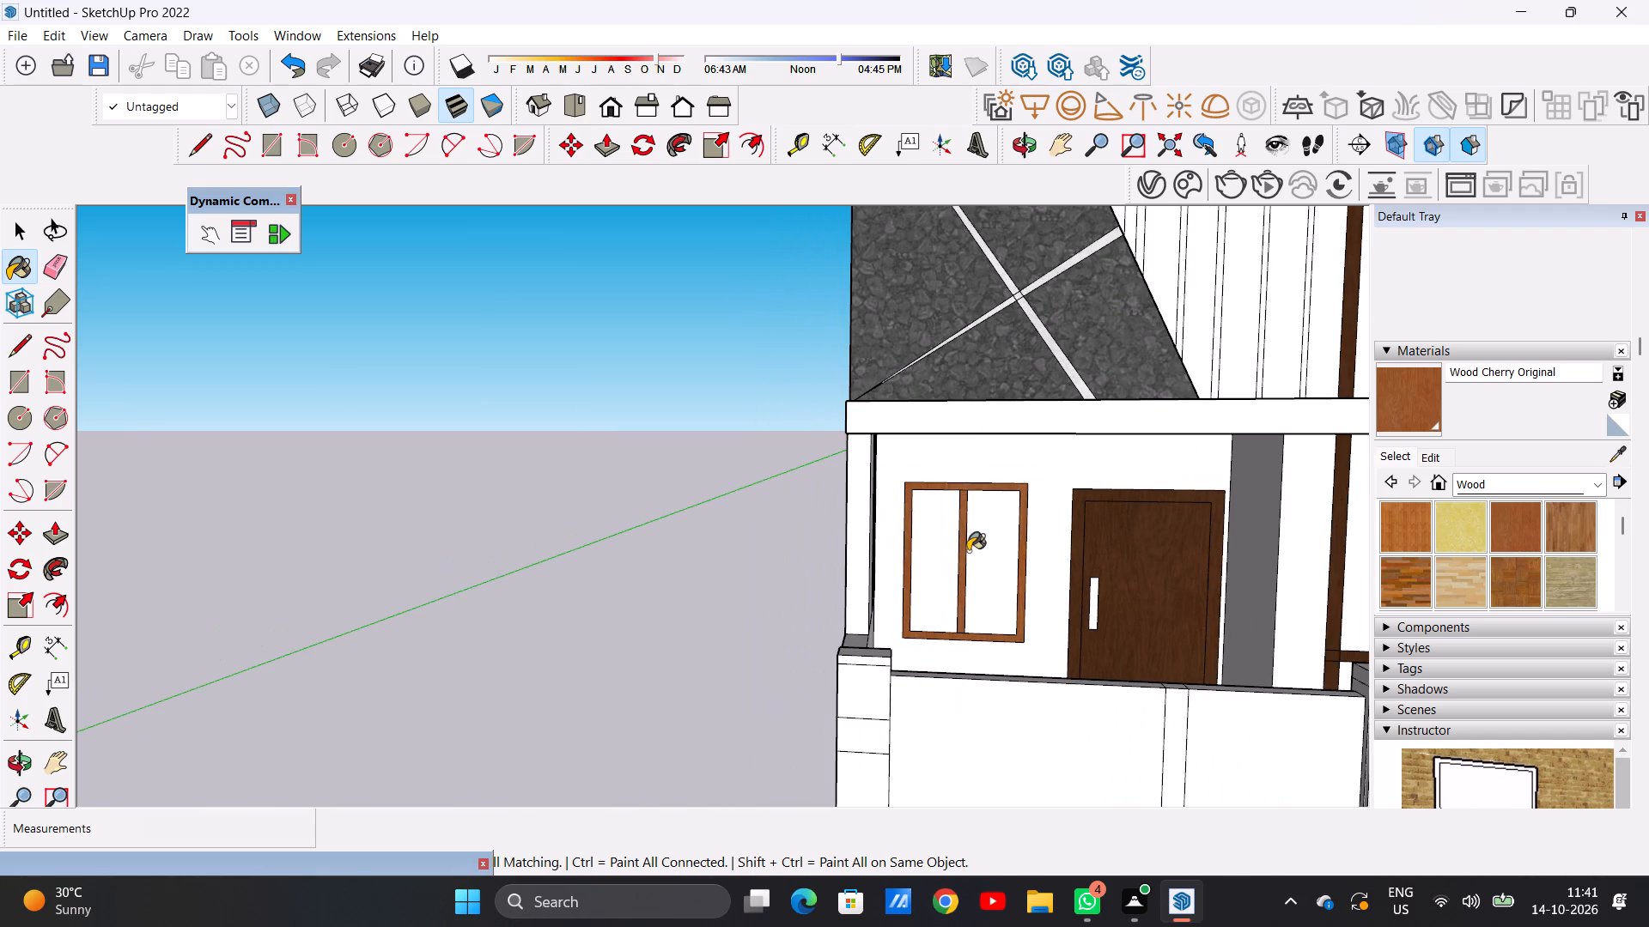
pyautogui.press('space')
# Darken the Wood Cherry Original material's colour slightly and check it on the porch window frame.
pyautogui.scroll(4, 1062, 502)
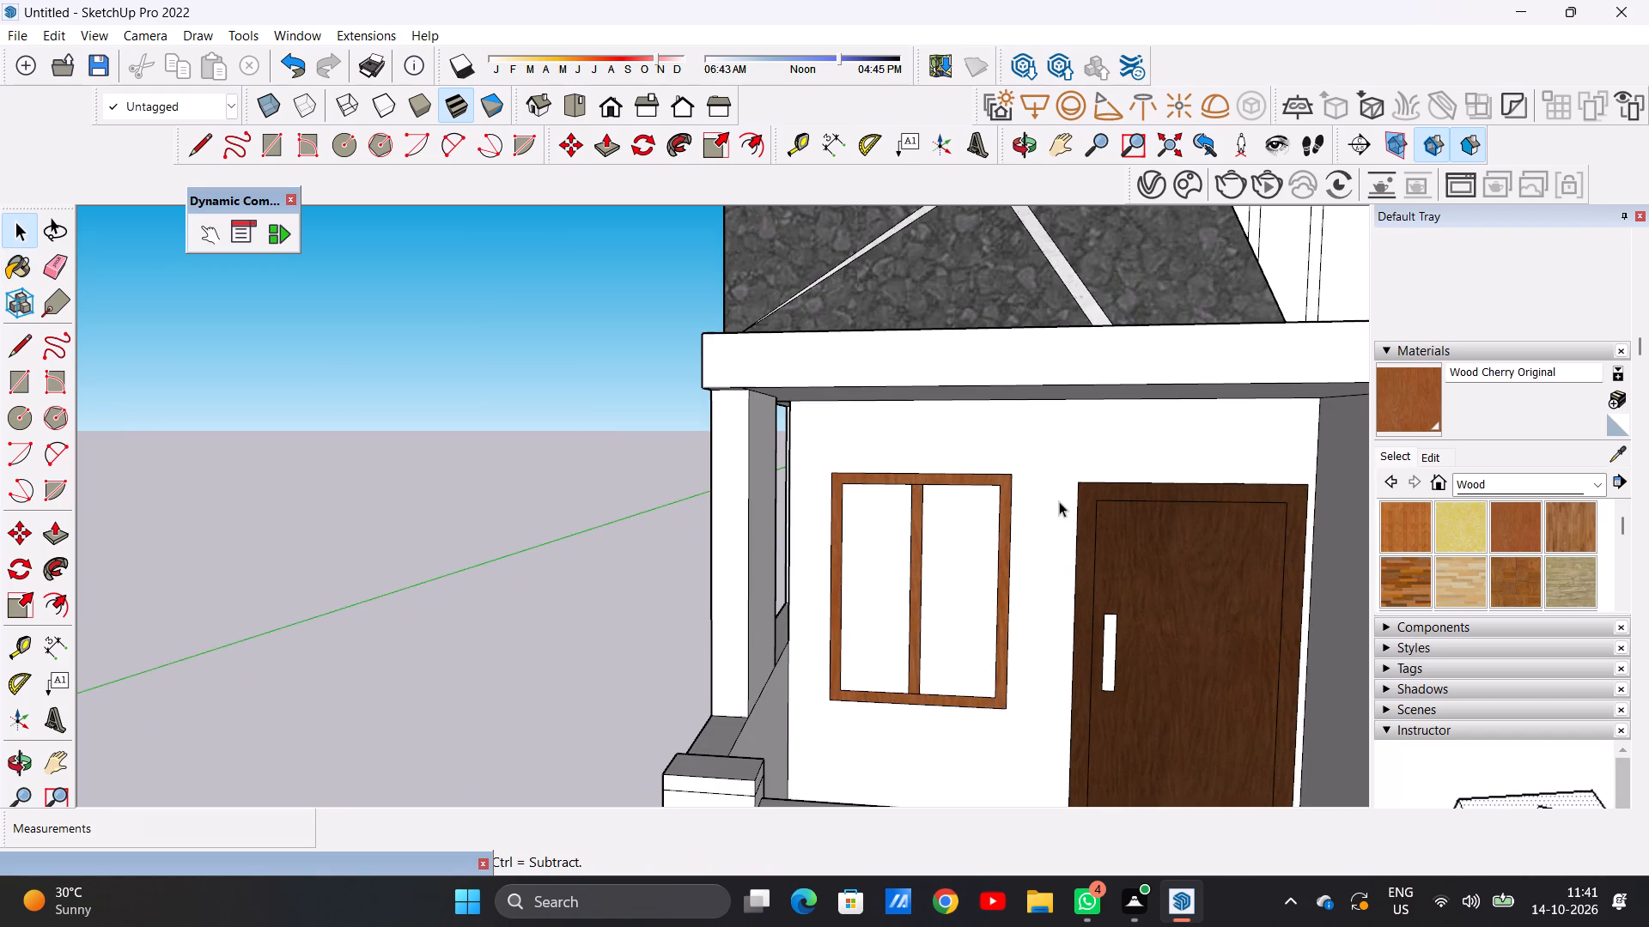
pyautogui.click(1434, 463)
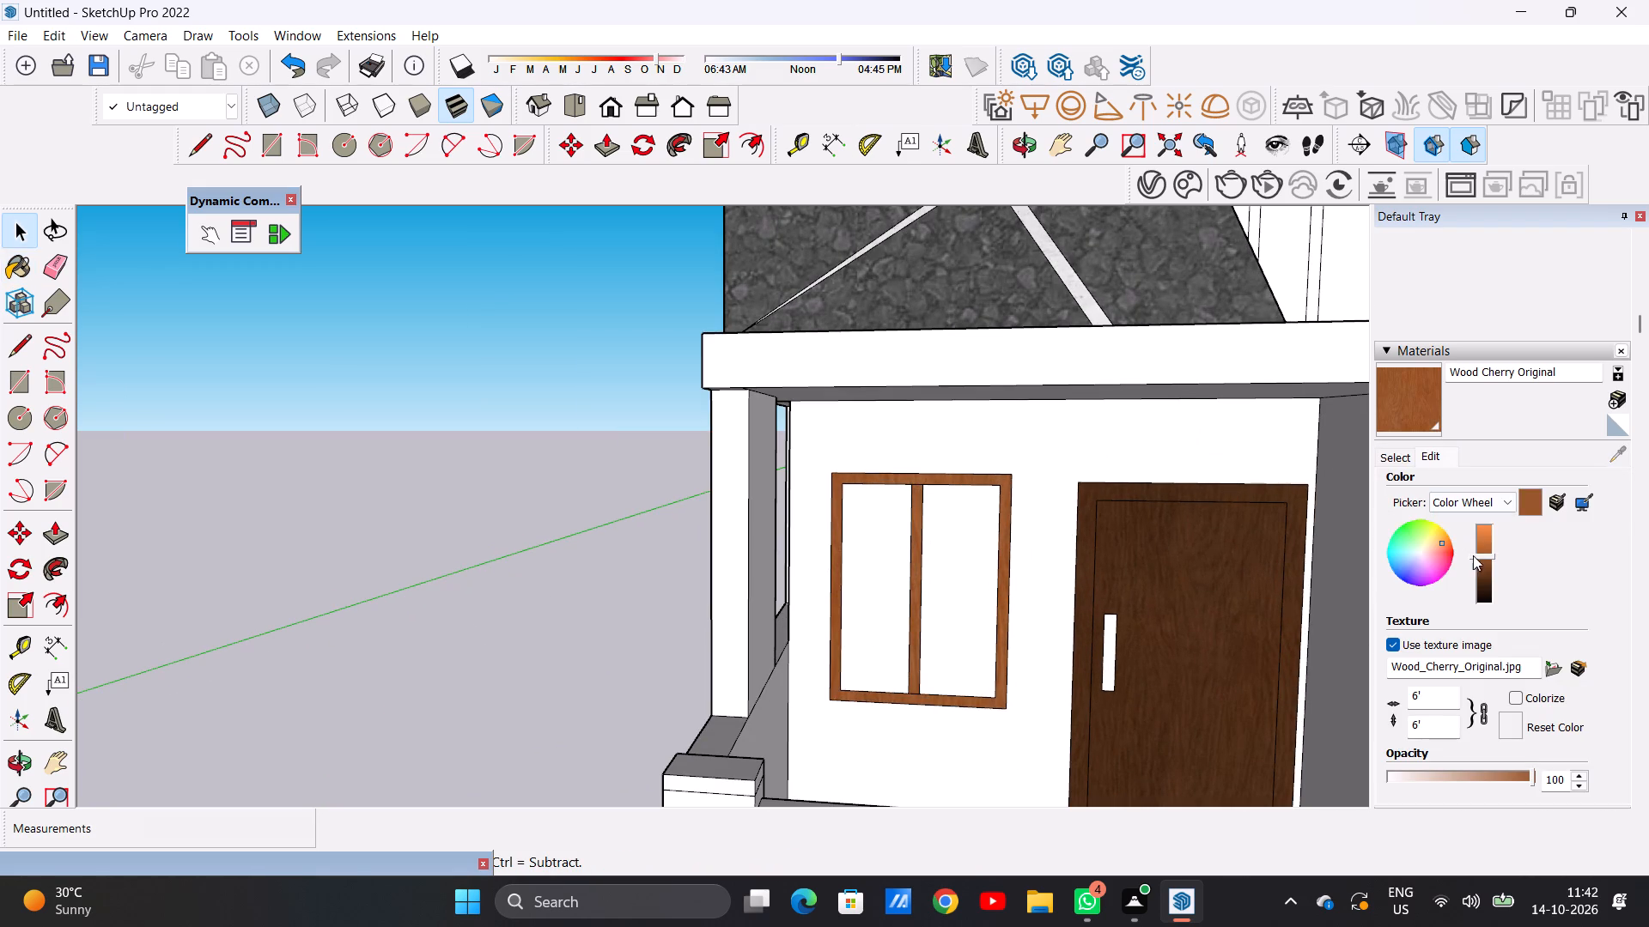
pyautogui.click(1483, 566)
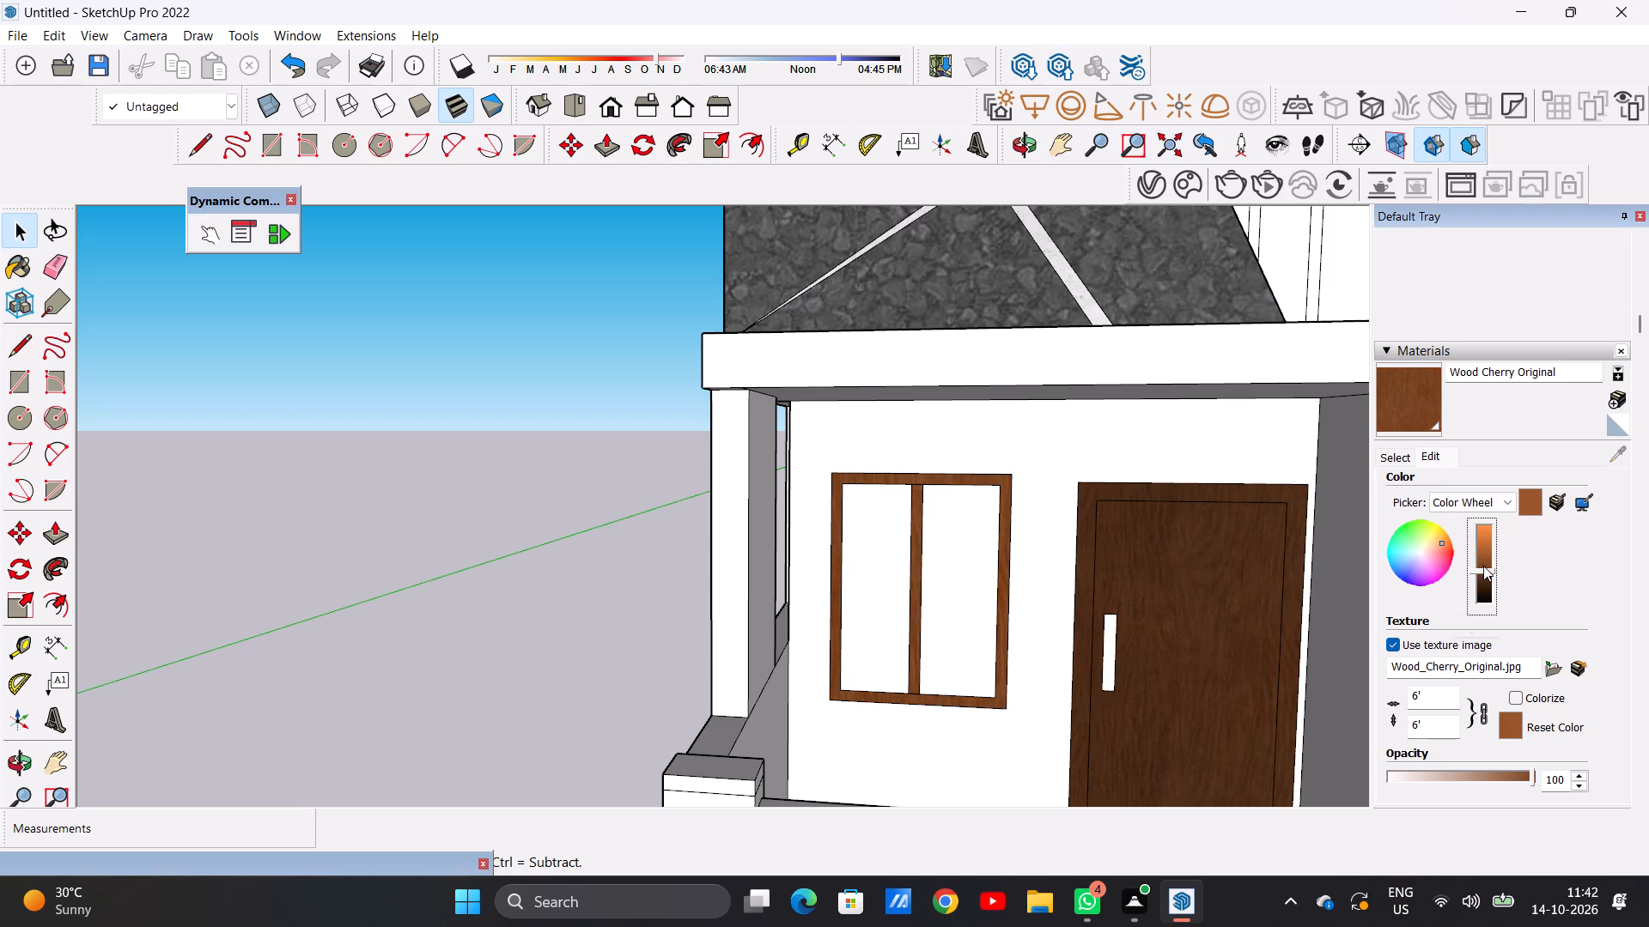
pyautogui.press('space')
pyautogui.scroll(-8, 989, 597)
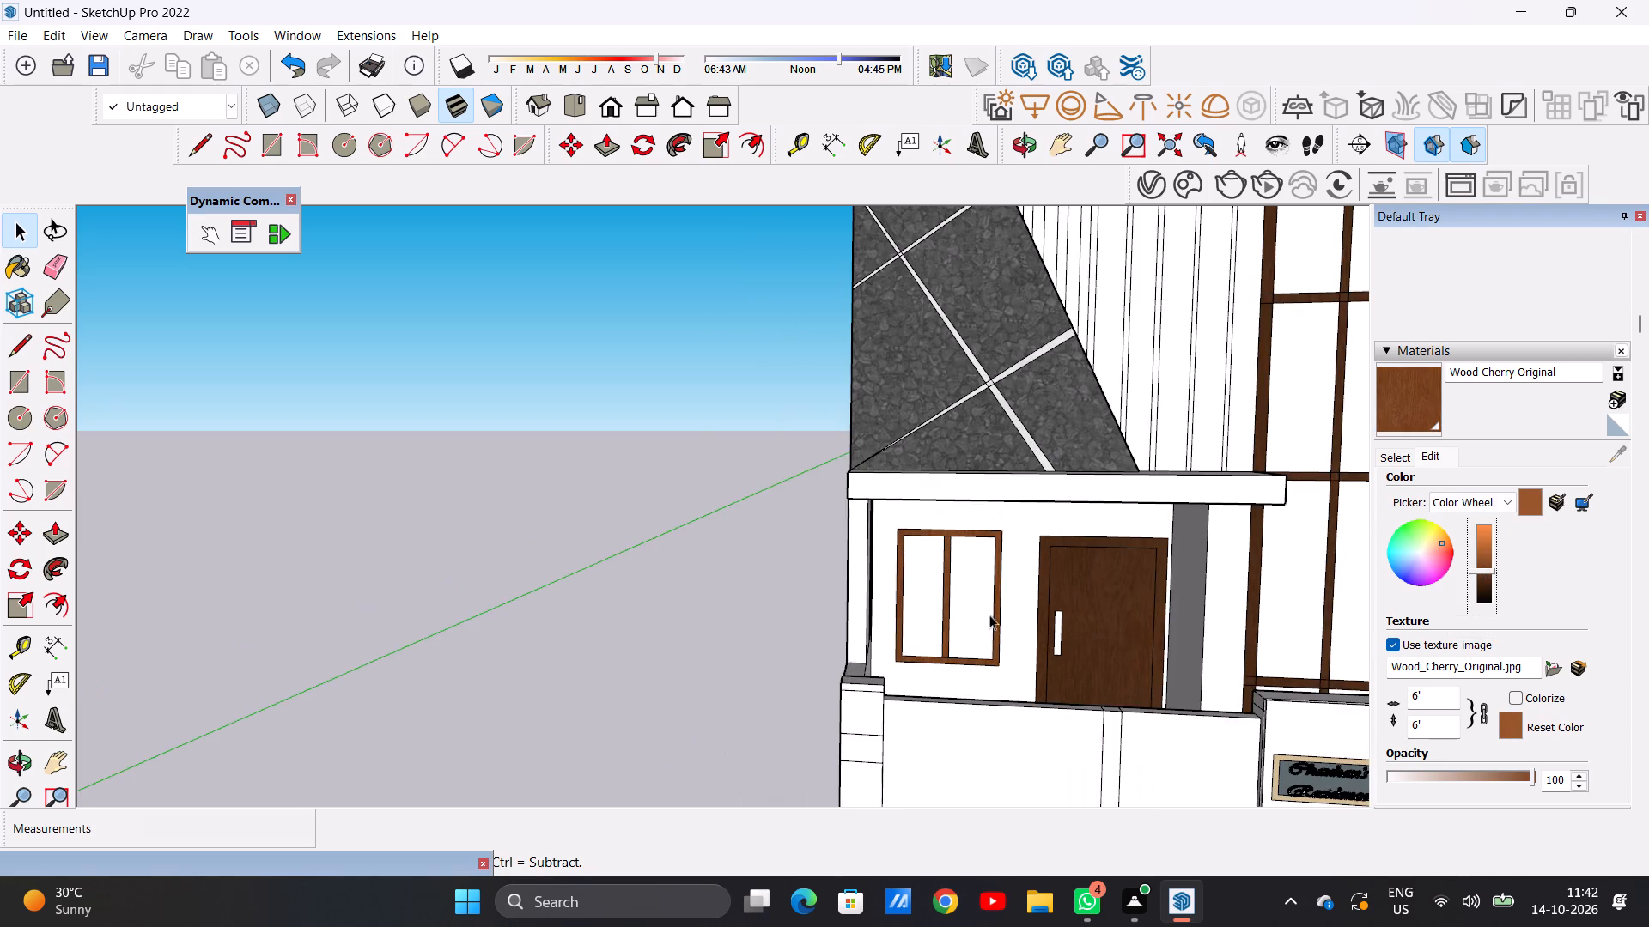
pyautogui.moveTo(978, 618); pyautogui.dragTo(991, 612, button='middle')
pyautogui.scroll(2, 957, 610)
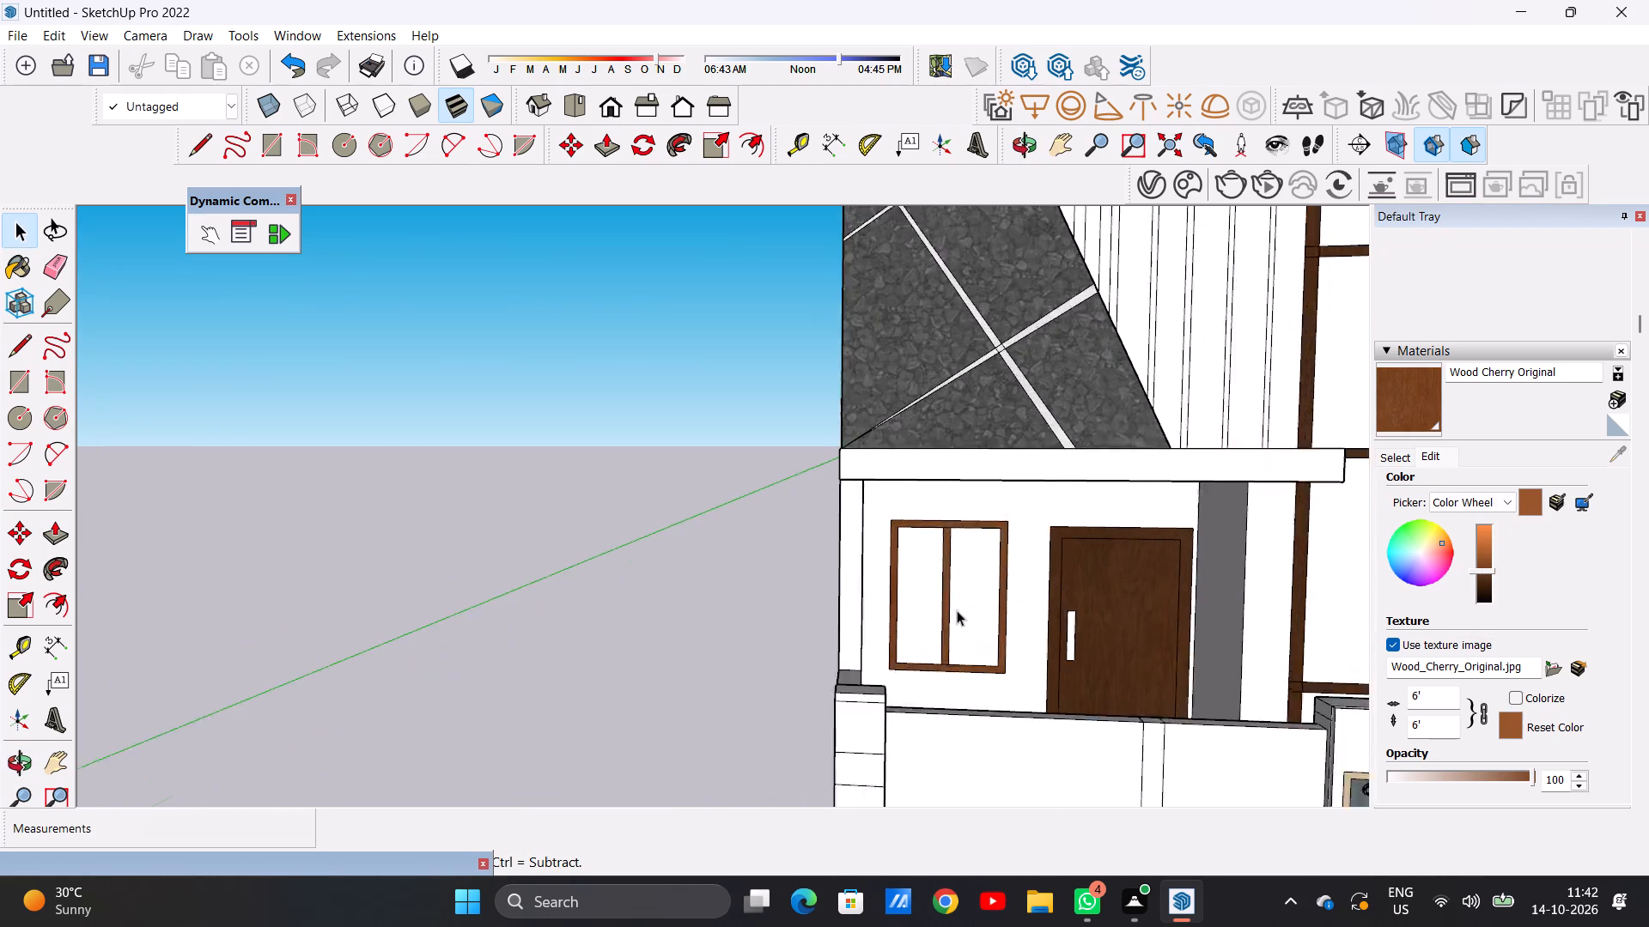
pyautogui.scroll(7, 957, 610)
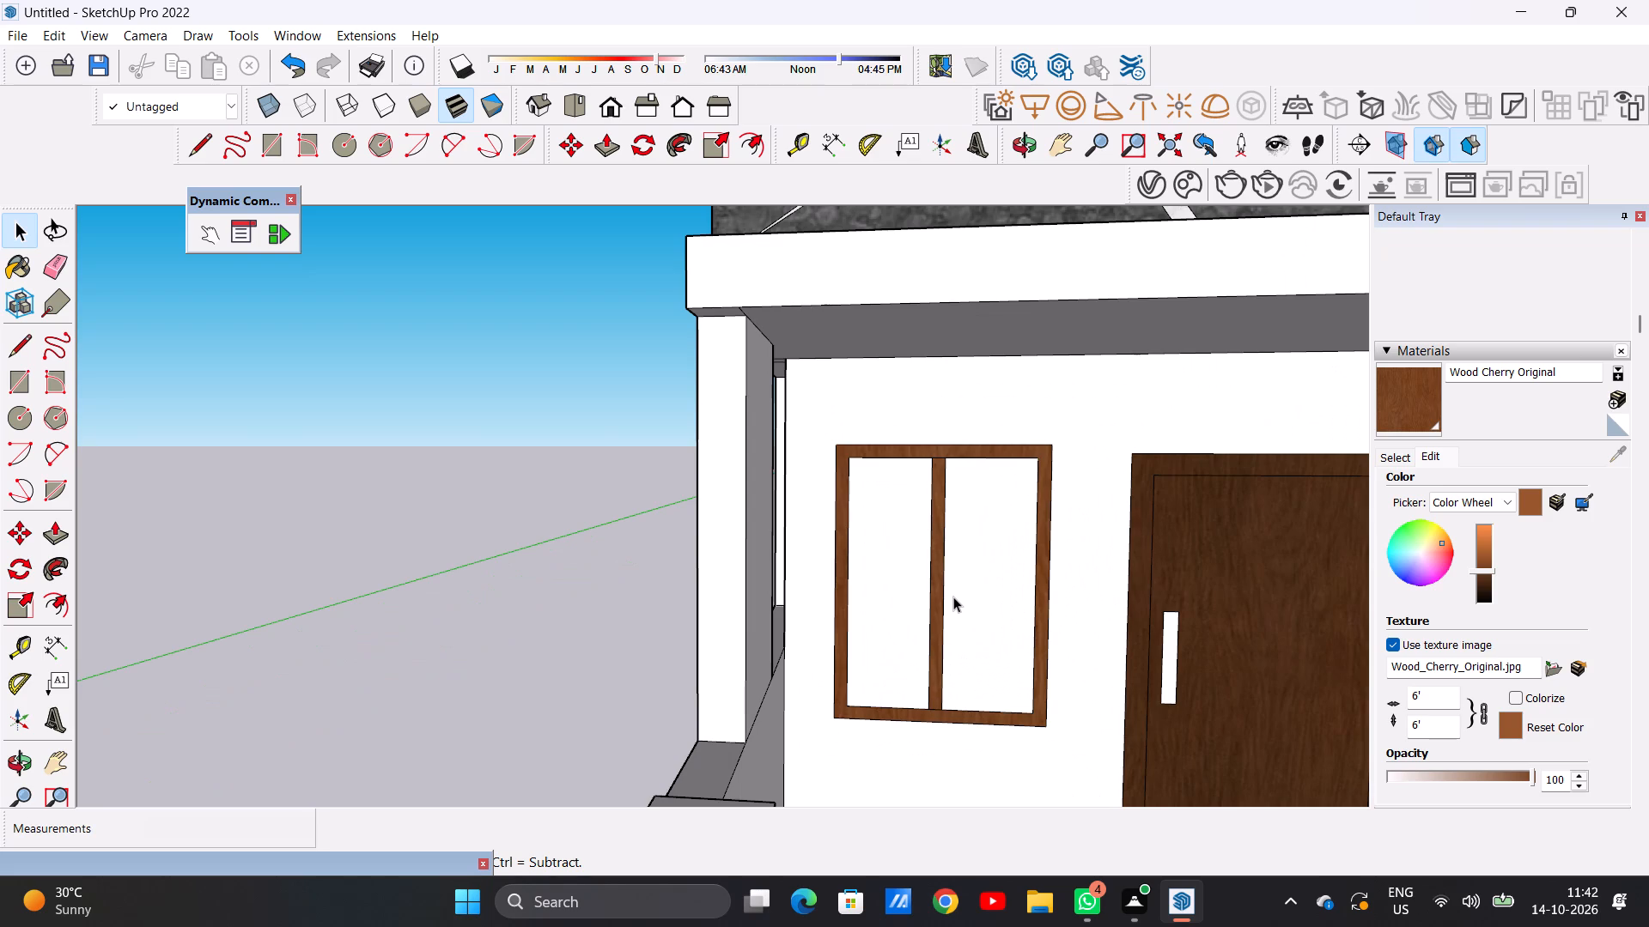
pyautogui.scroll(-16, 898, 645)
pyautogui.scroll(5, 1077, 648)
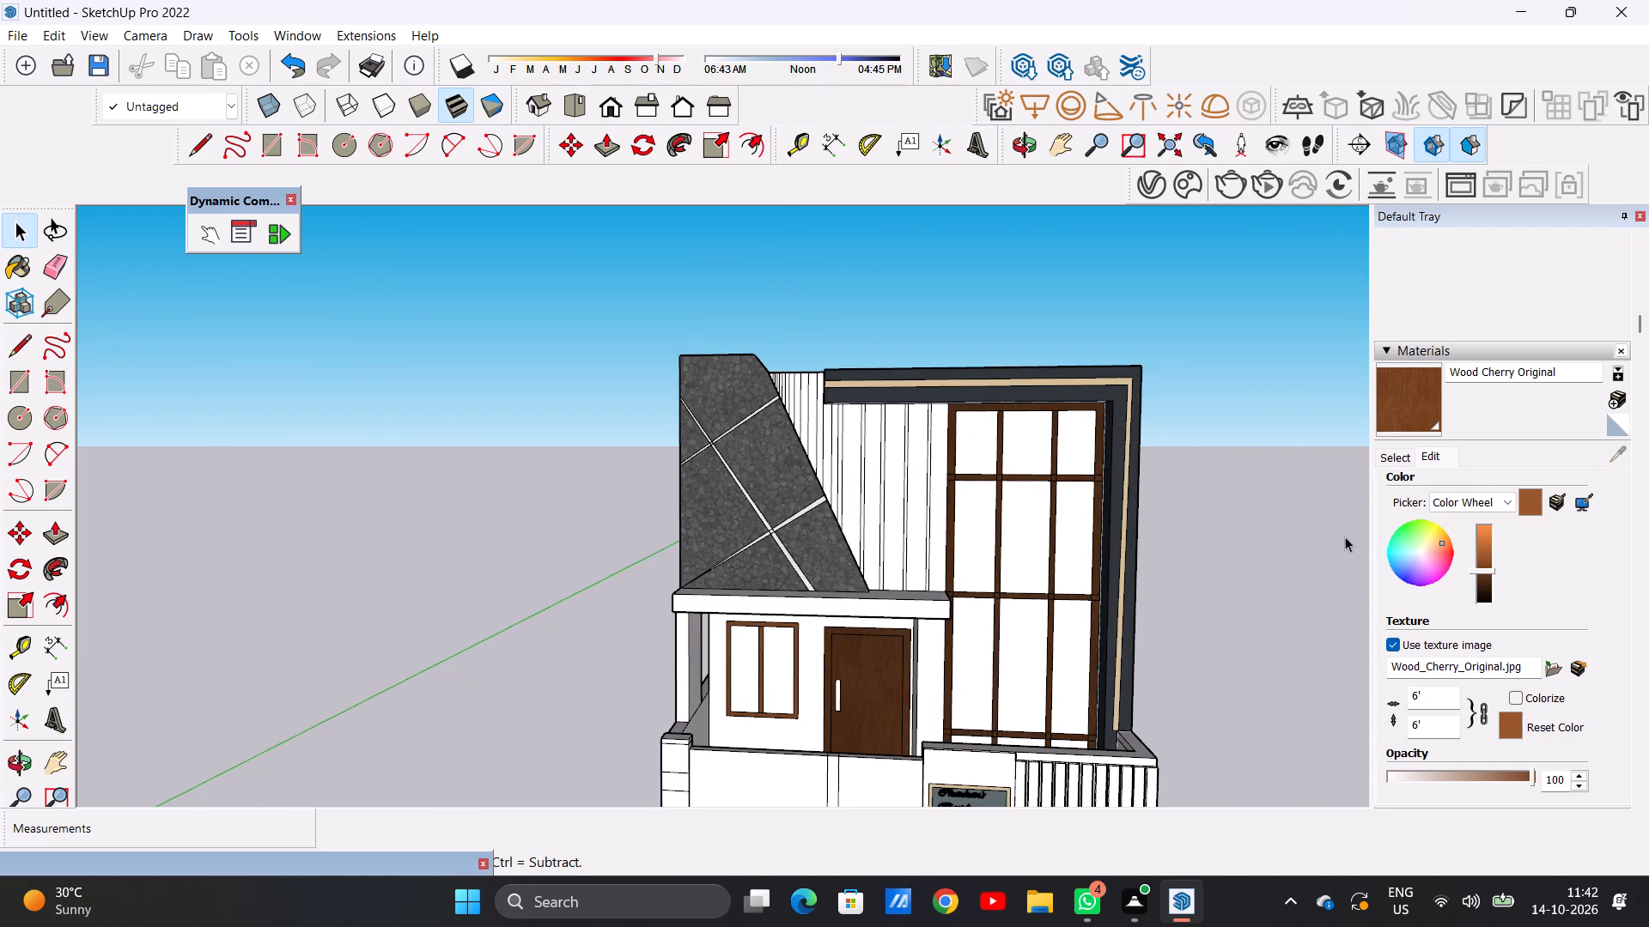
# Paint the narrow upper wall strips directly beside the sloped stone panel with Wood Cherry Original.
pyautogui.click(1403, 400)
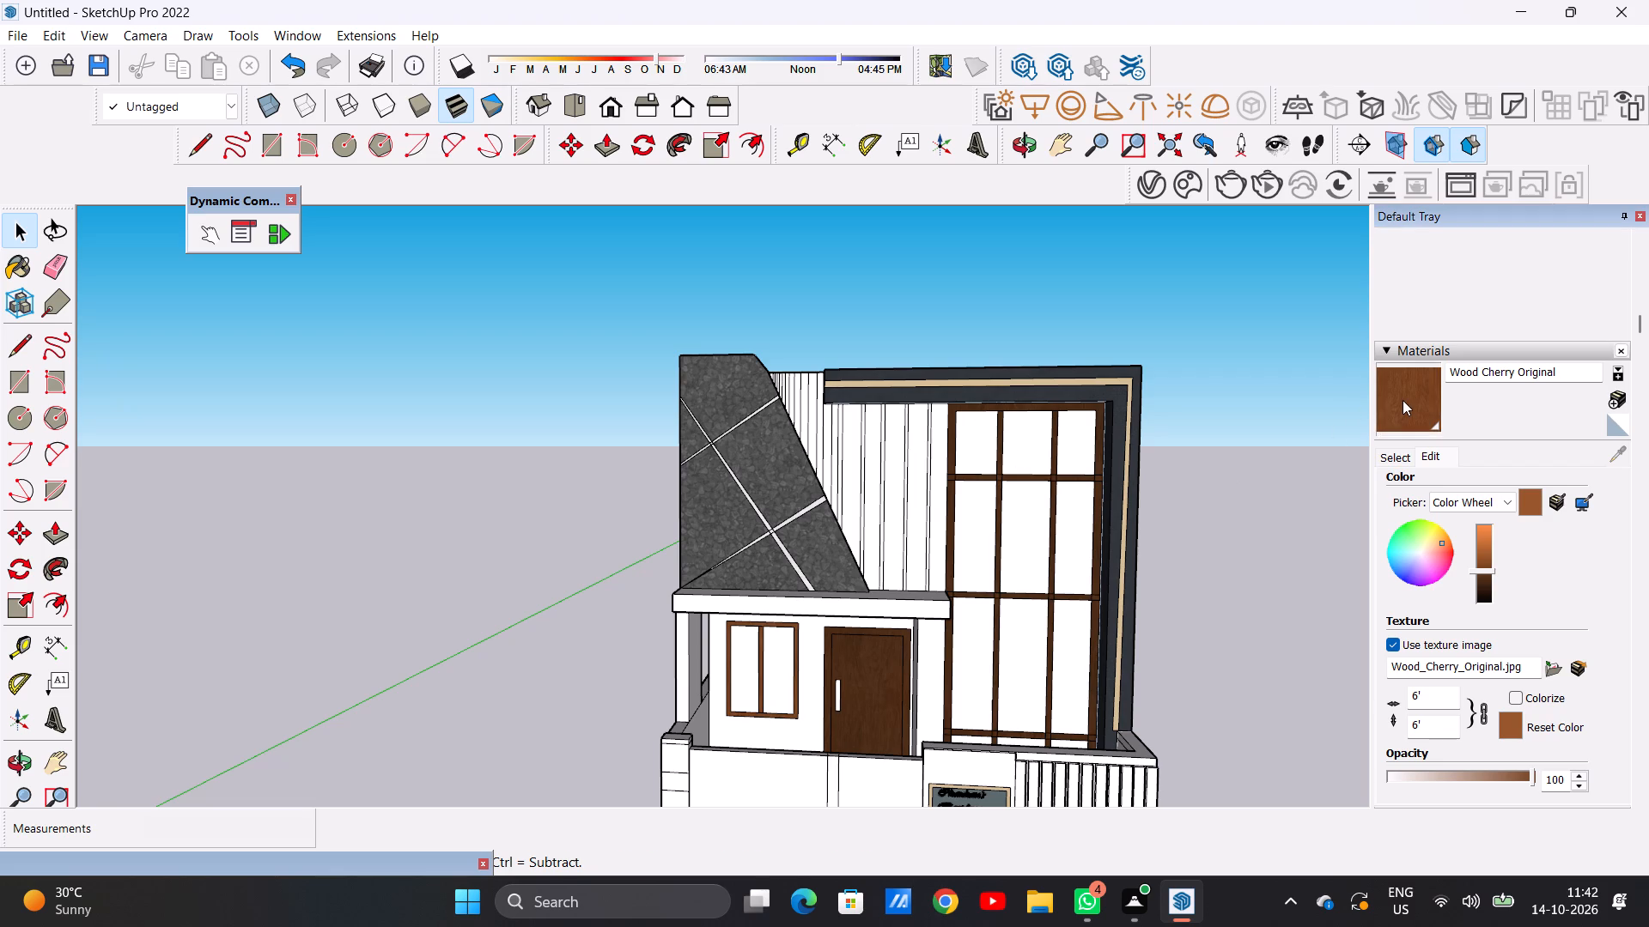
pyautogui.scroll(7, 776, 394)
pyautogui.scroll(14, 779, 393)
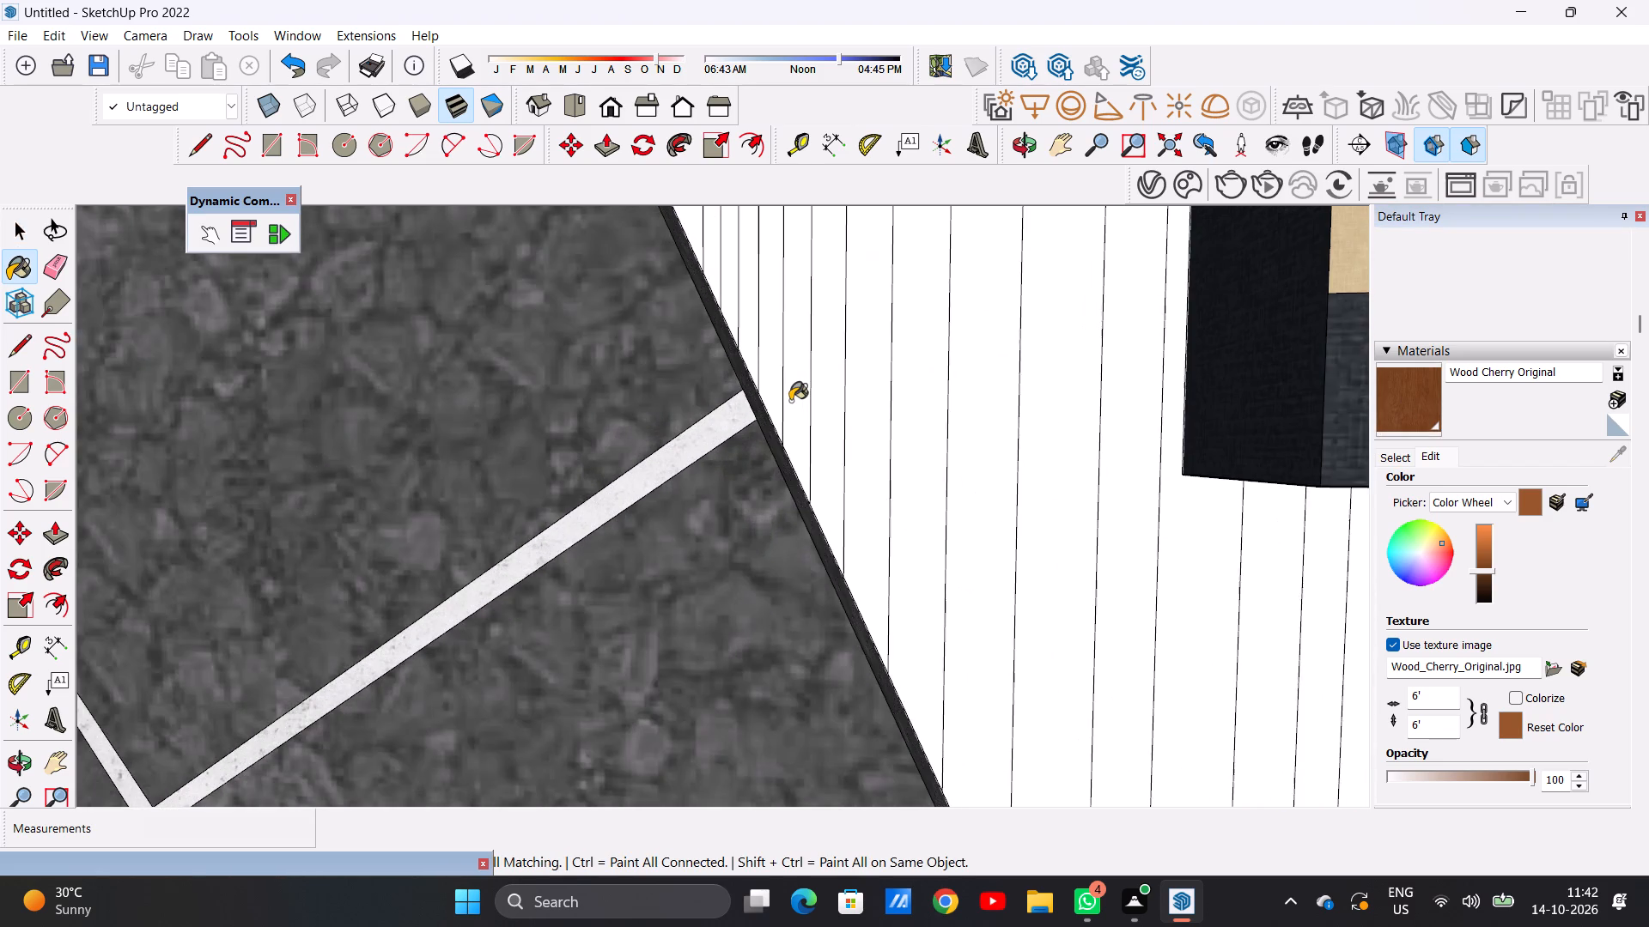
pyautogui.scroll(-9, 796, 435)
pyautogui.scroll(11, 807, 344)
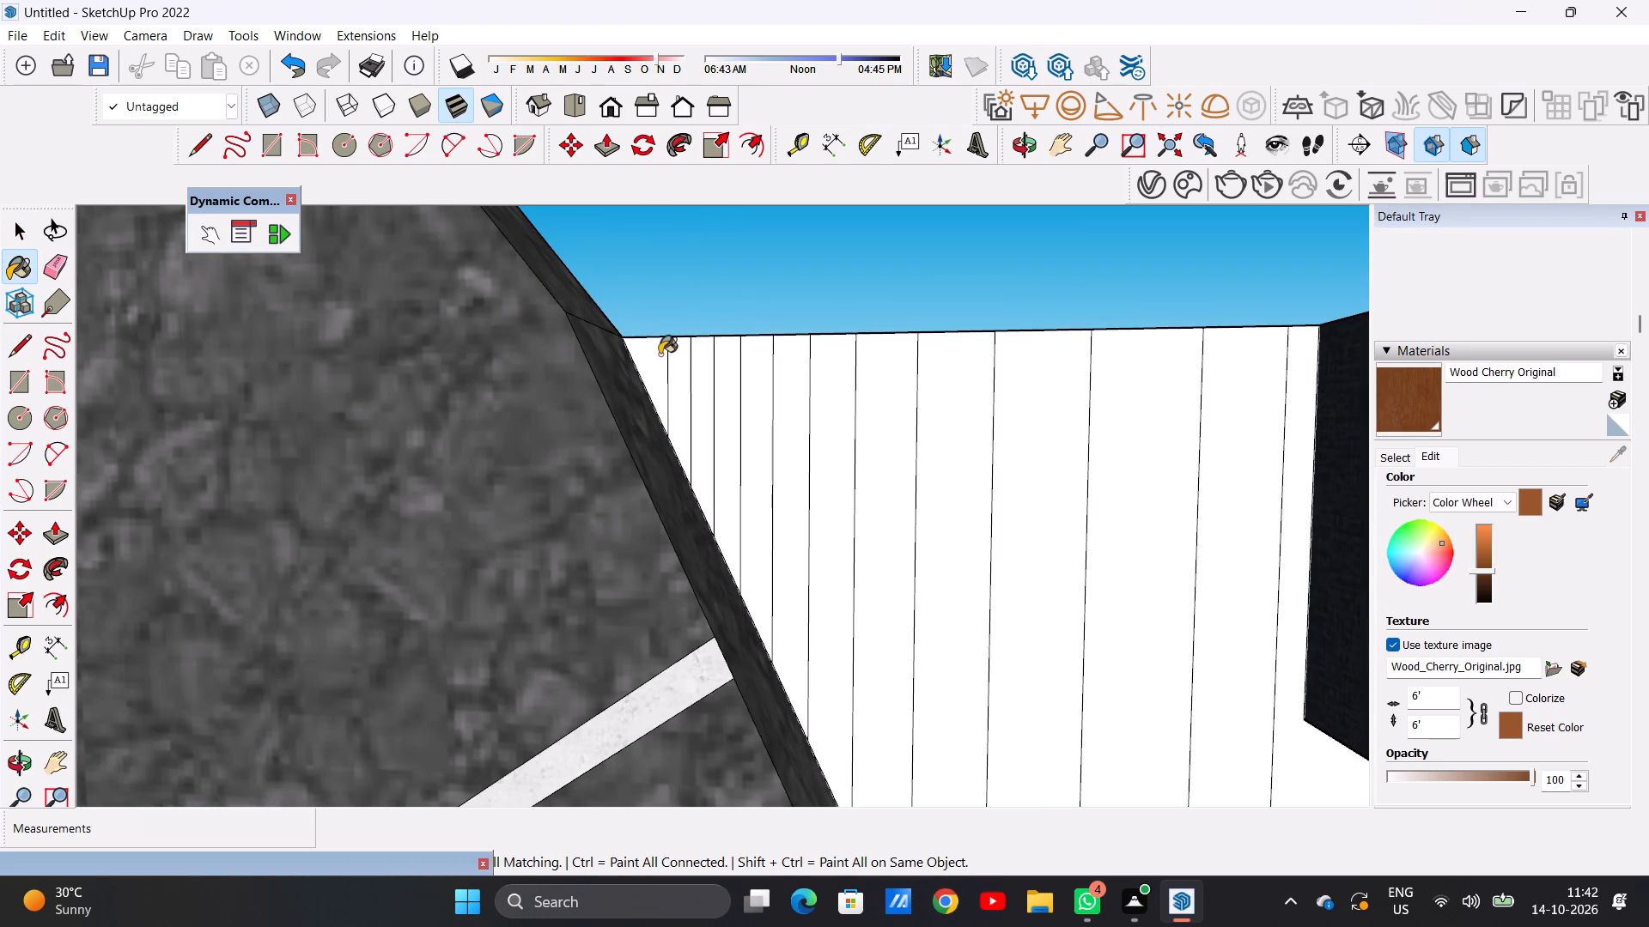
pyautogui.click(660, 354)
pyautogui.click(685, 355)
pyautogui.click(703, 363)
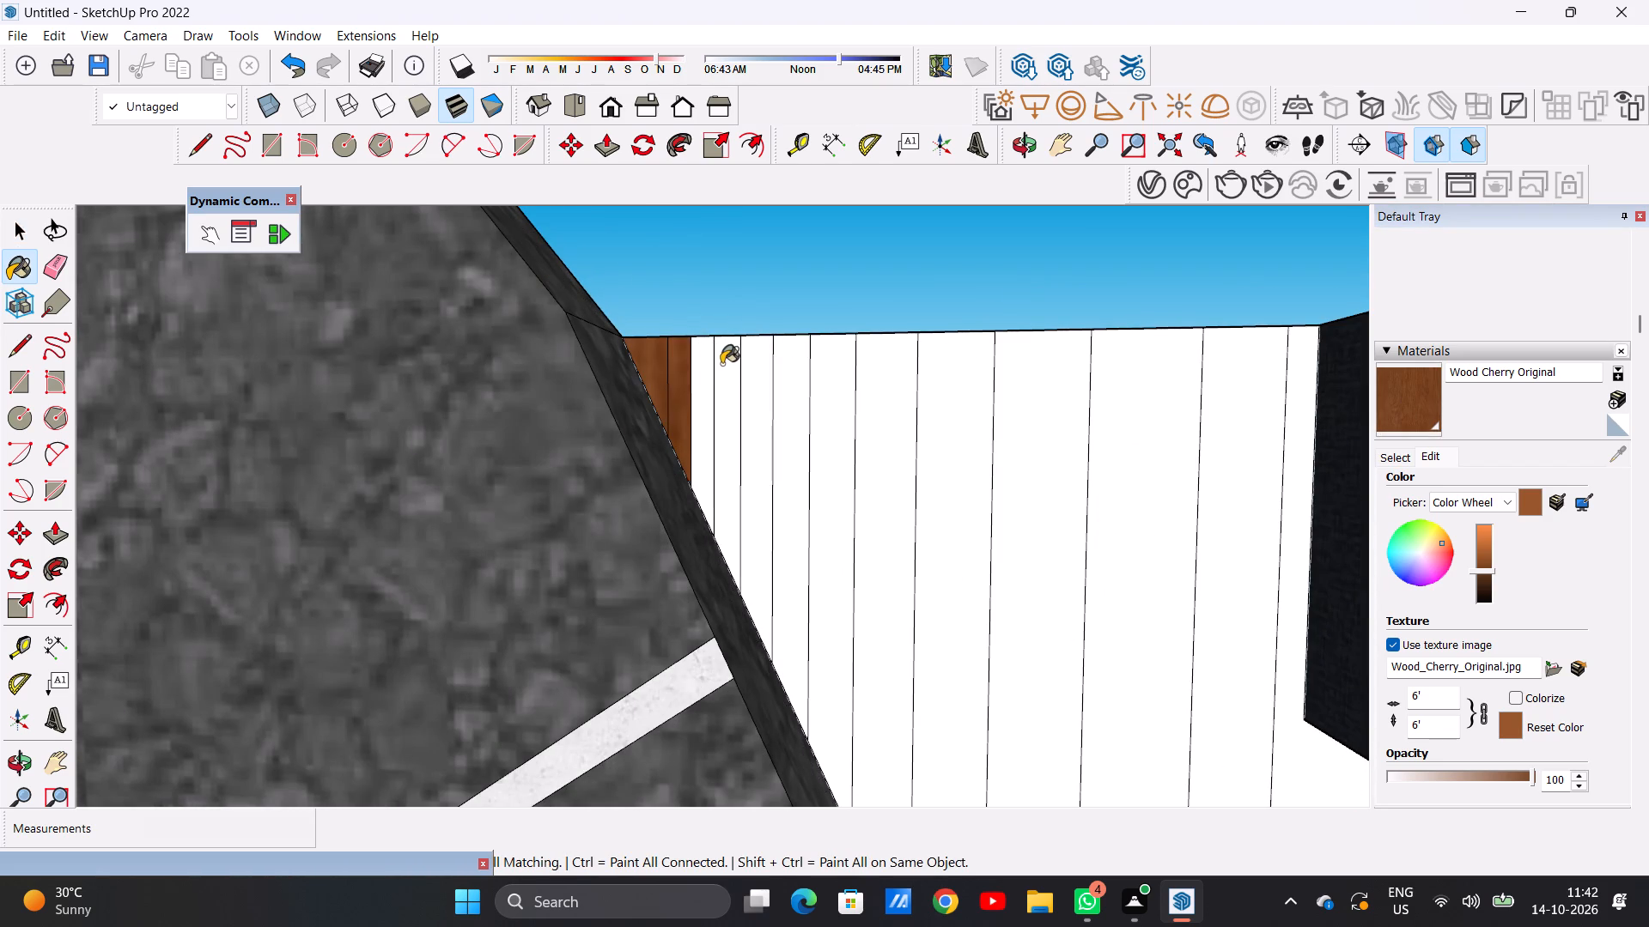
pyautogui.click(721, 364)
pyautogui.click(745, 369)
pyautogui.click(787, 376)
pyautogui.scroll(-12, 818, 469)
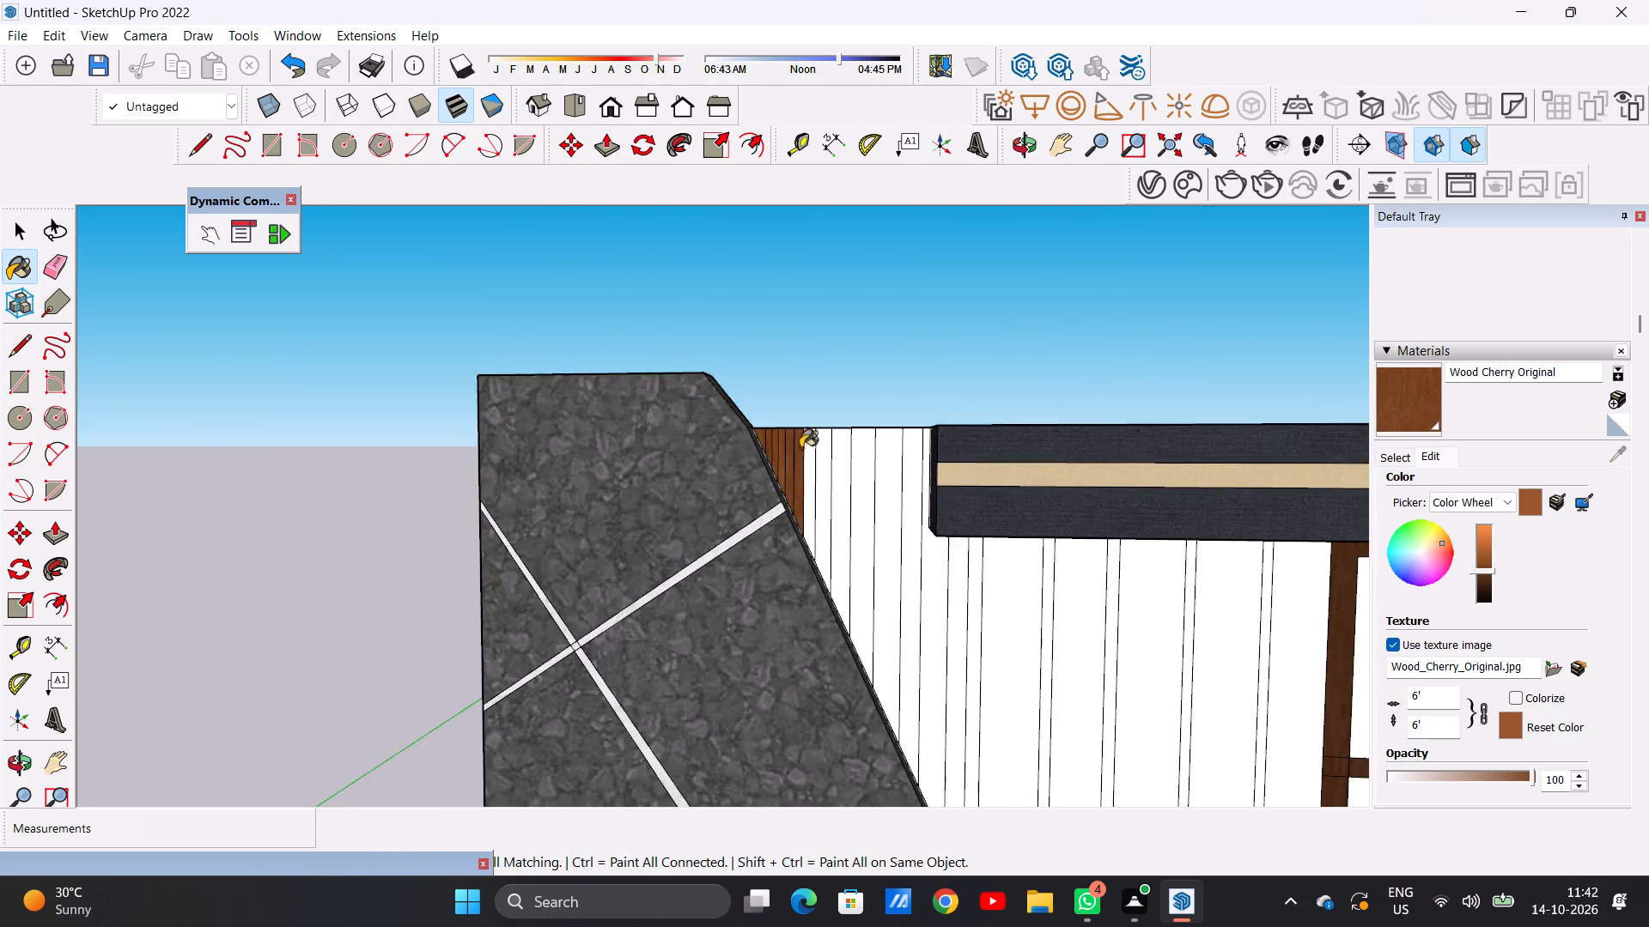
pyautogui.scroll(-10, 800, 448)
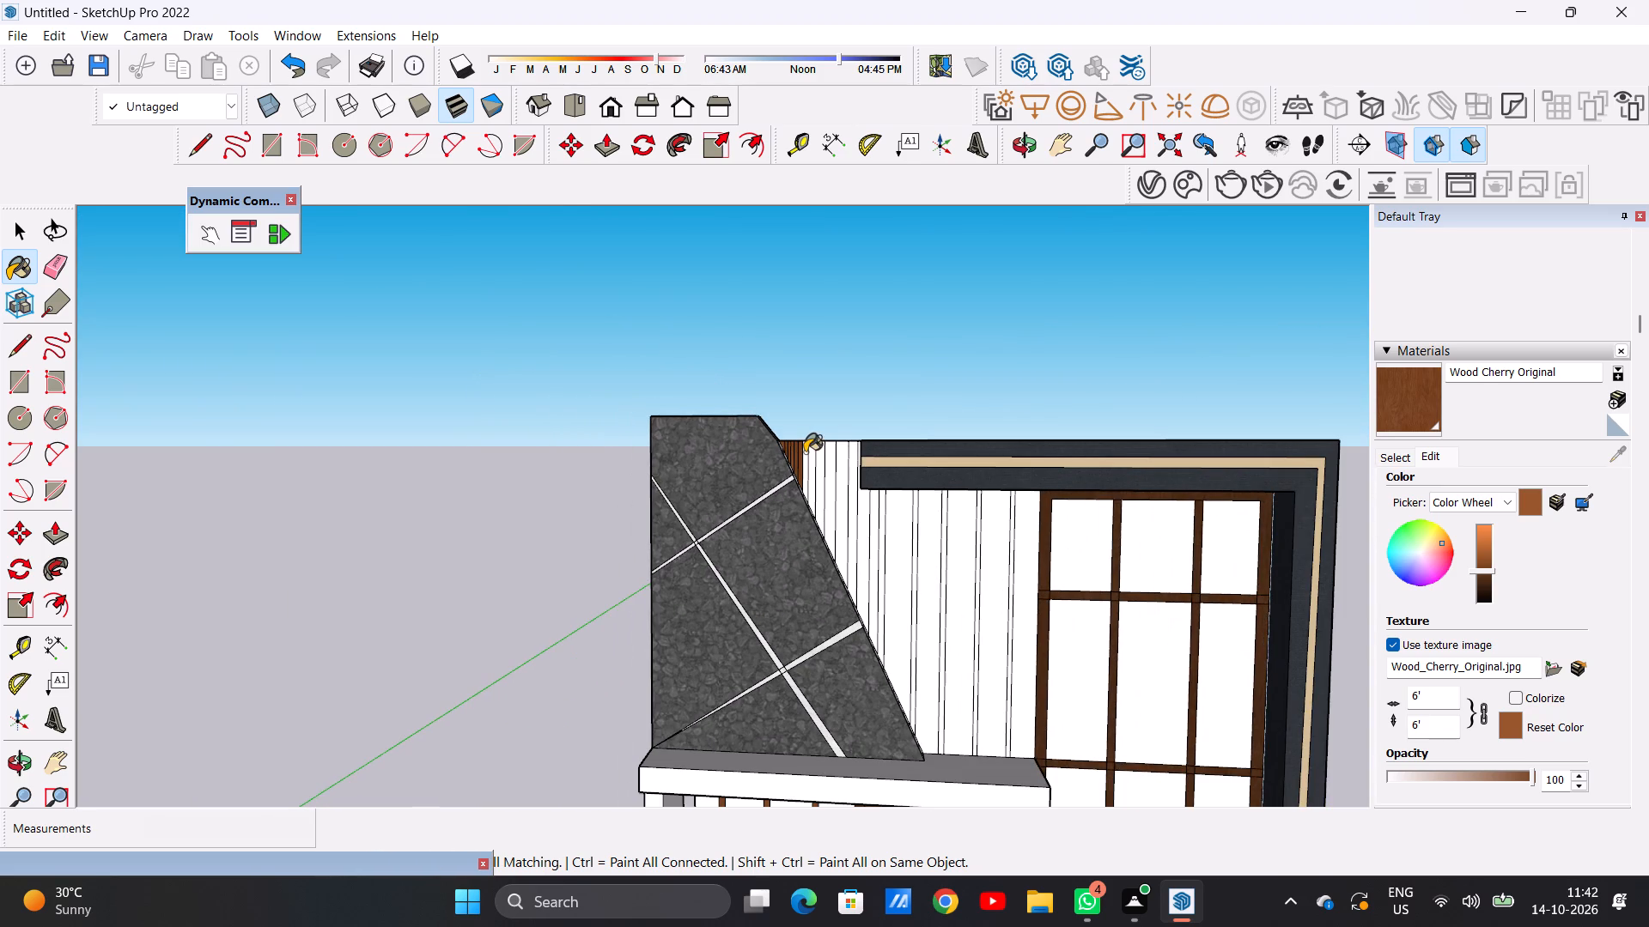
# Paint the remaining upper wall strips up to and just under the dark frame's end with Wood Cherry Original.
pyautogui.scroll(12, 830, 470)
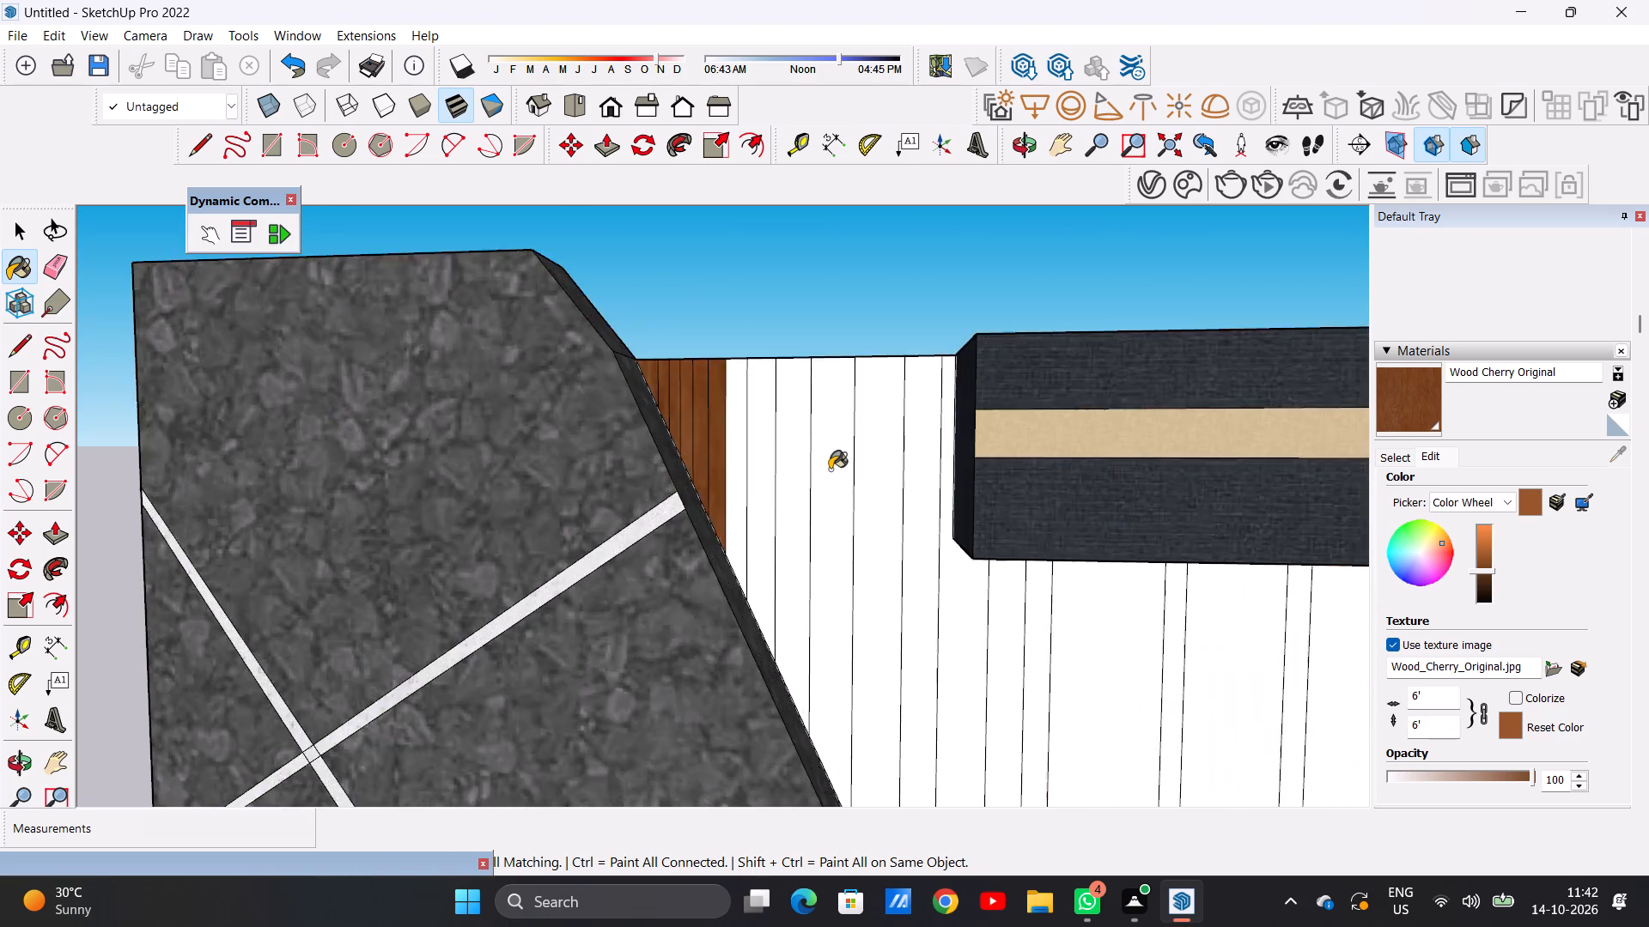
pyautogui.scroll(9, 830, 470)
pyautogui.click(635, 454)
pyautogui.click(697, 445)
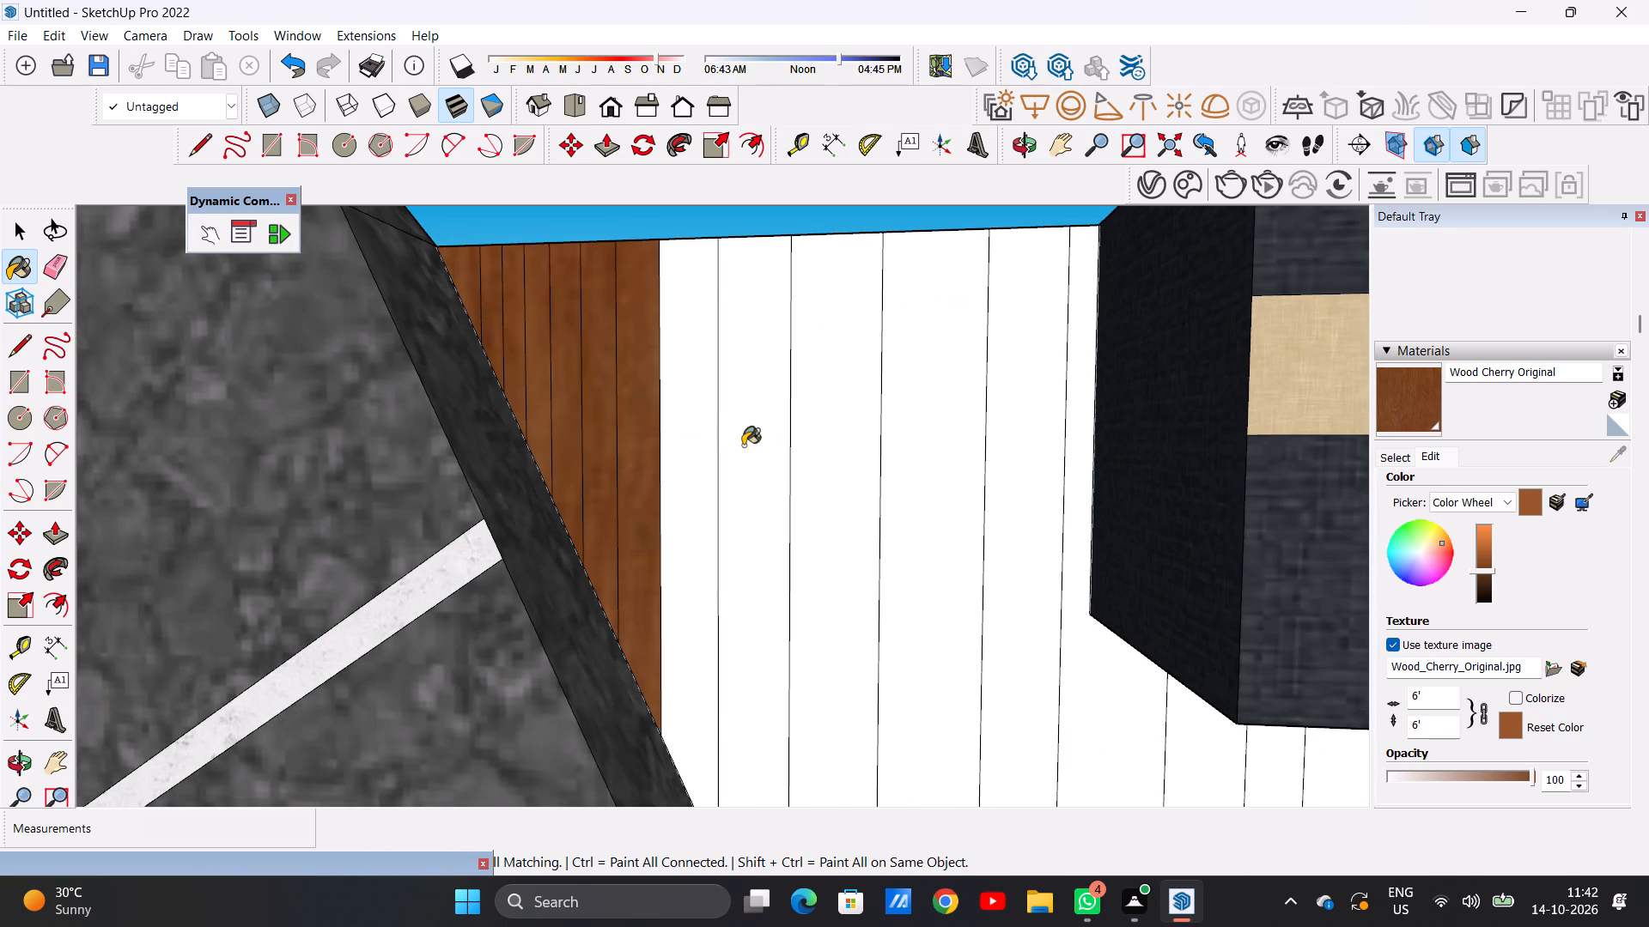
pyautogui.click(743, 445)
pyautogui.click(794, 446)
pyautogui.click(873, 450)
pyautogui.click(905, 451)
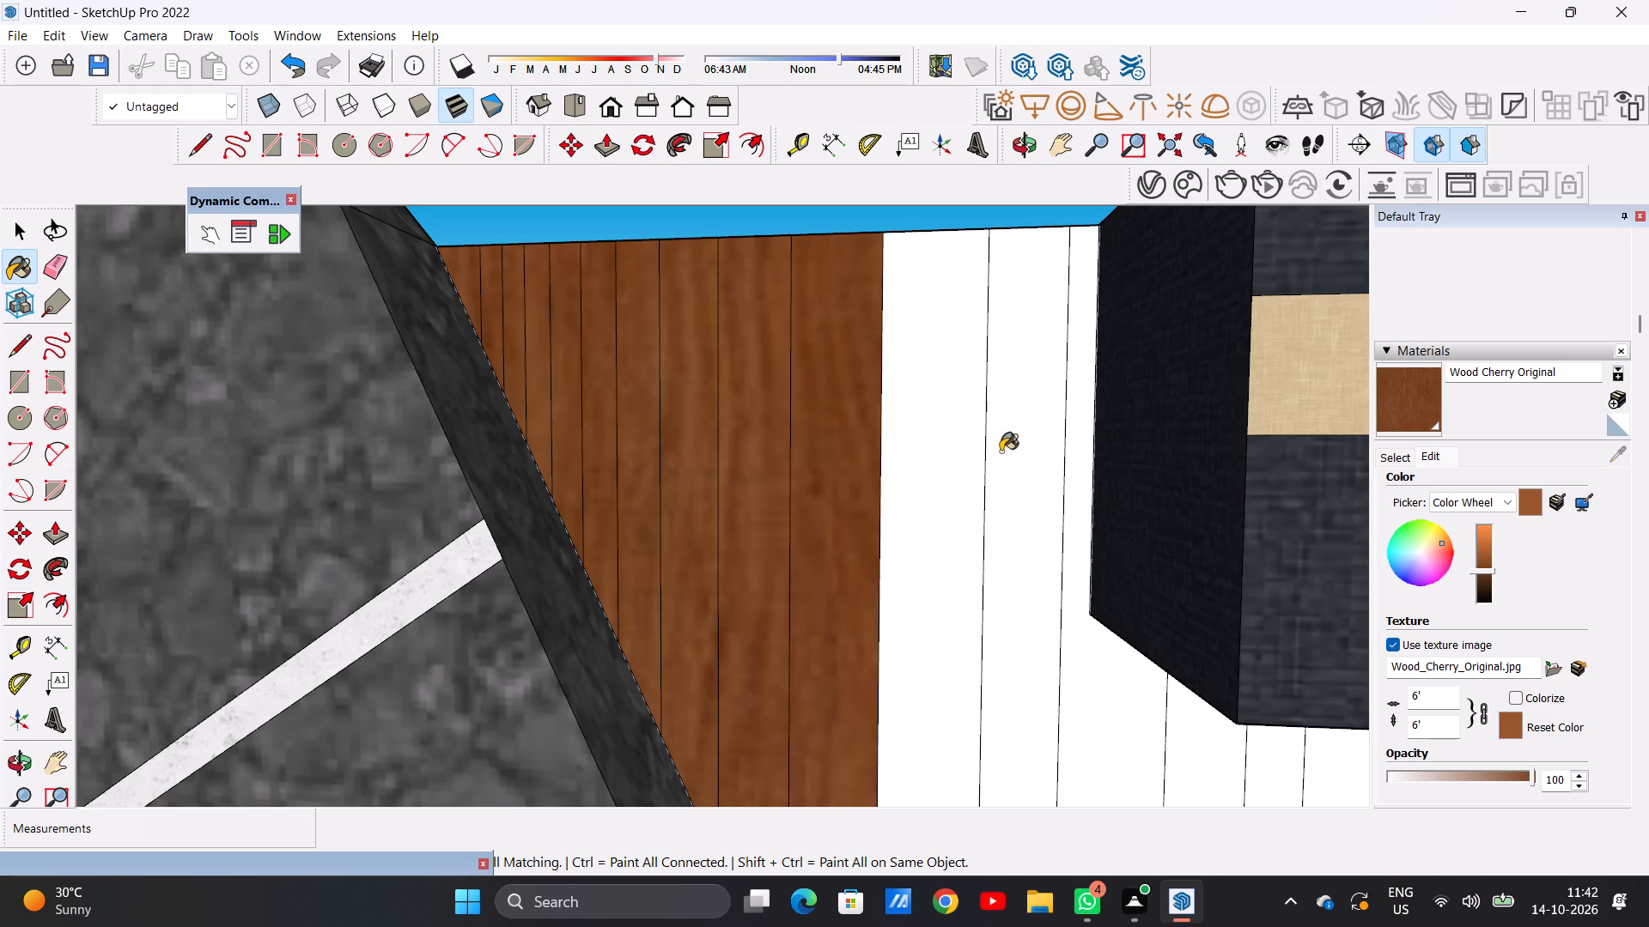
pyautogui.click(1001, 451)
pyautogui.click(1067, 443)
pyautogui.scroll(-10, 843, 475)
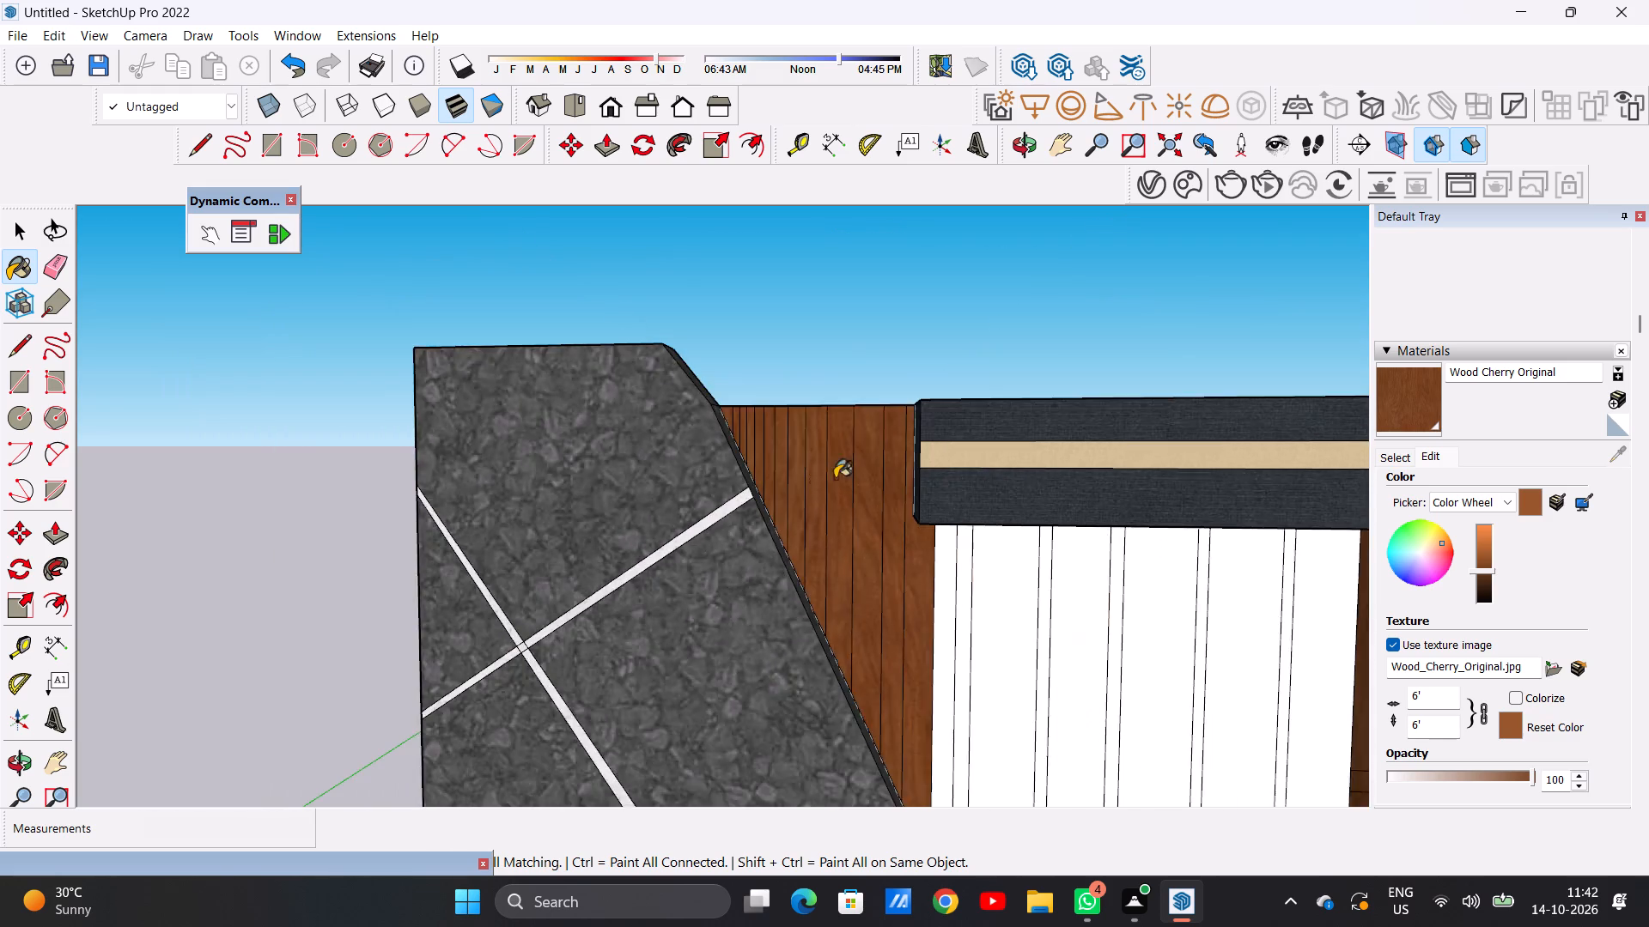
pyautogui.scroll(-7, 835, 478)
pyautogui.scroll(5, 898, 585)
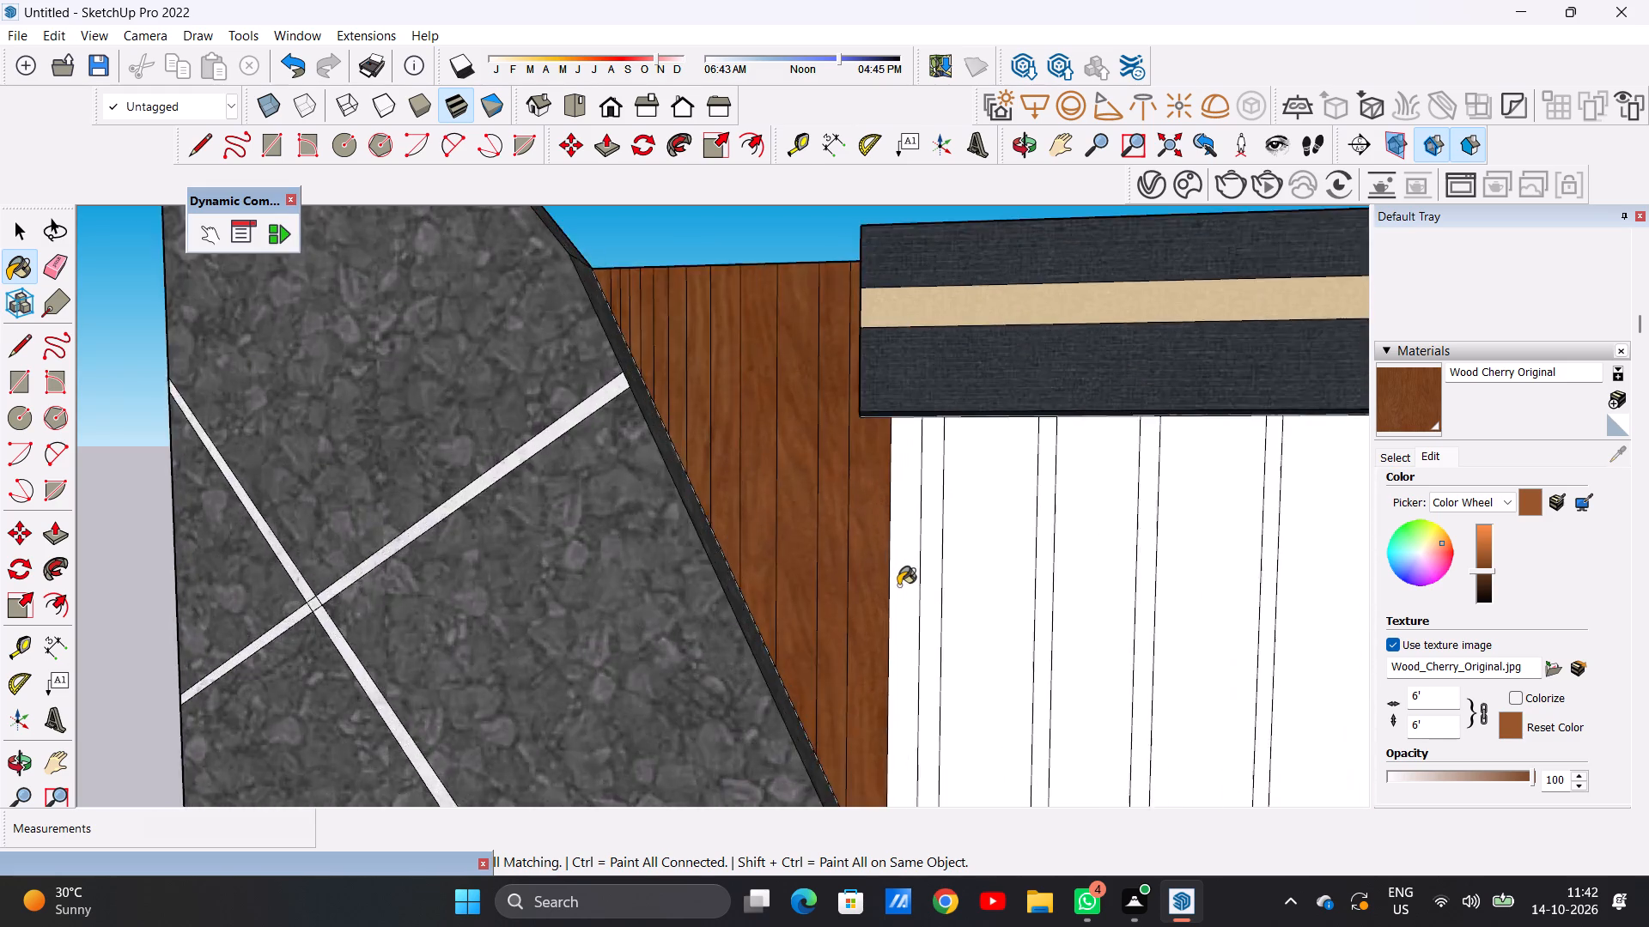
pyautogui.scroll(9, 898, 585)
pyautogui.click(902, 571)
# Examine the strip-clad wall between the stone panel and the tall window from several angles.
pyautogui.scroll(-20, 807, 588)
pyautogui.scroll(-1, 807, 588)
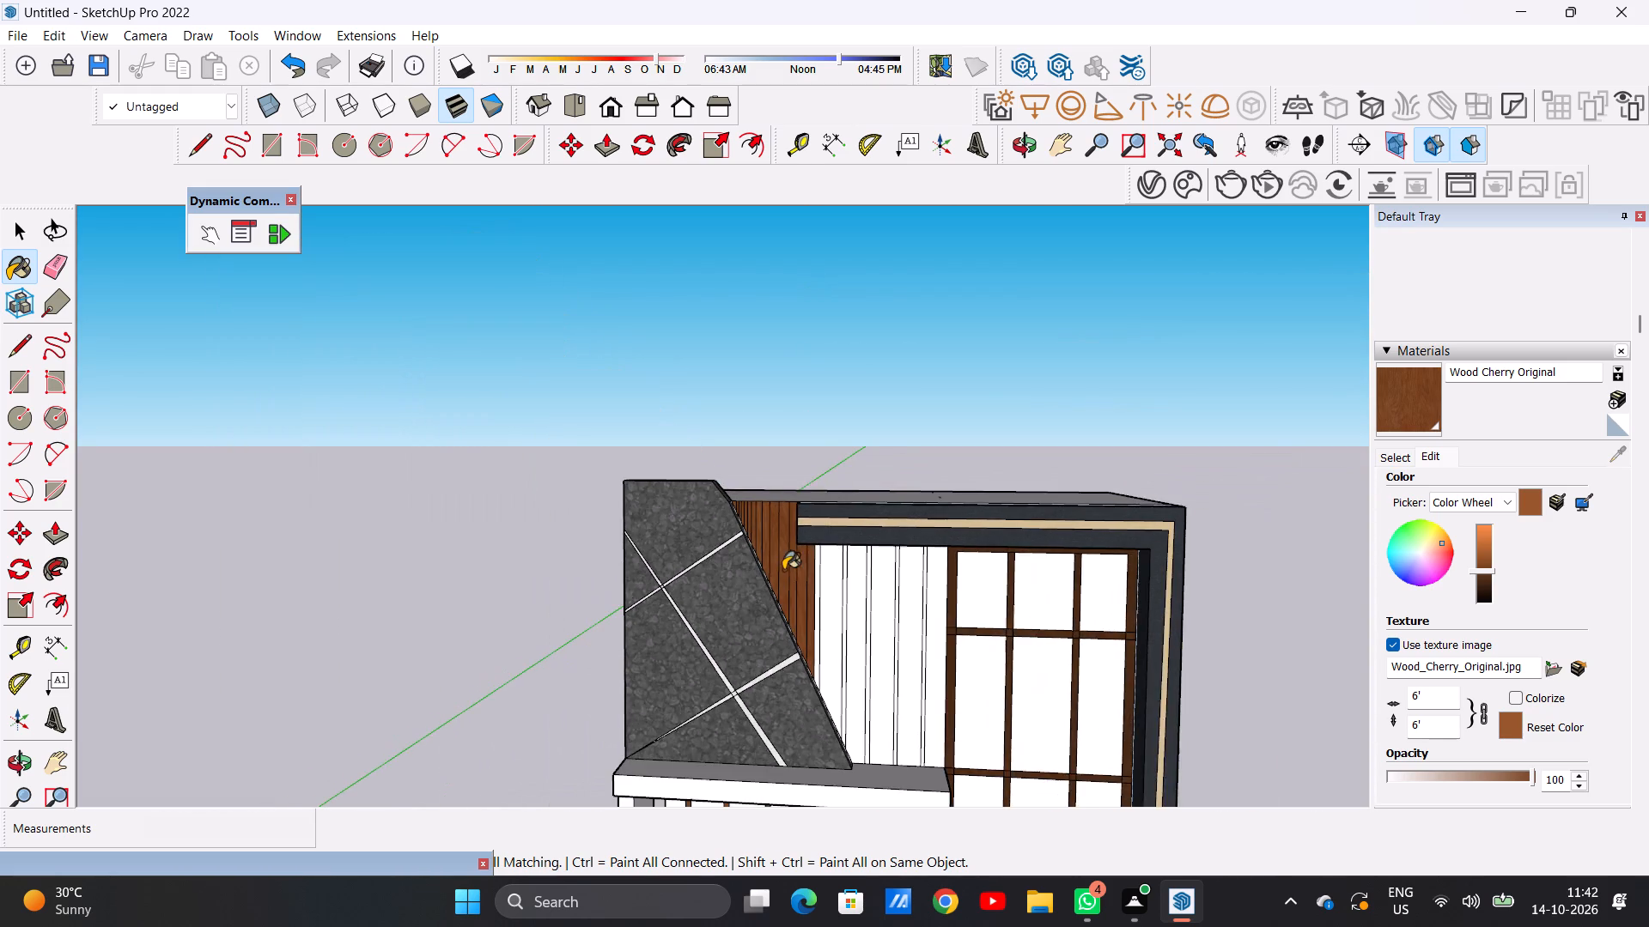
pyautogui.scroll(-1, 865, 603)
pyautogui.scroll(1, 865, 603)
pyautogui.scroll(-5, 866, 603)
pyautogui.moveTo(884, 653); pyautogui.dragTo(933, 645, button='middle')
pyautogui.scroll(7, 889, 651)
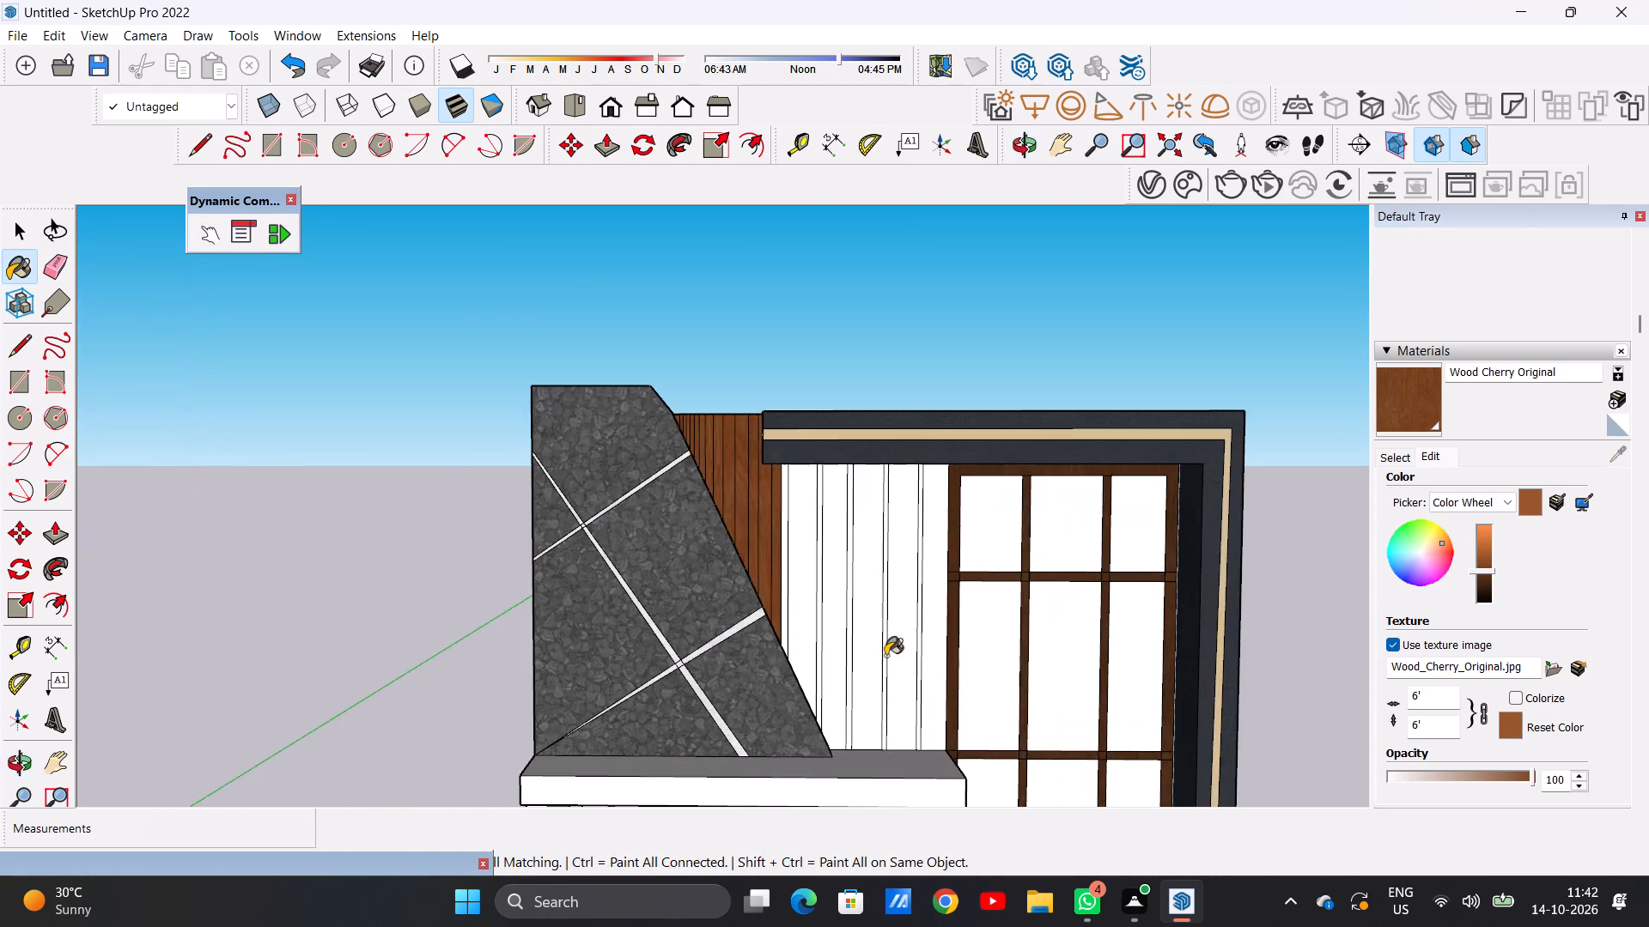
pyautogui.moveTo(885, 656); pyautogui.dragTo(872, 626, button='middle')
pyautogui.scroll(3, 872, 624)
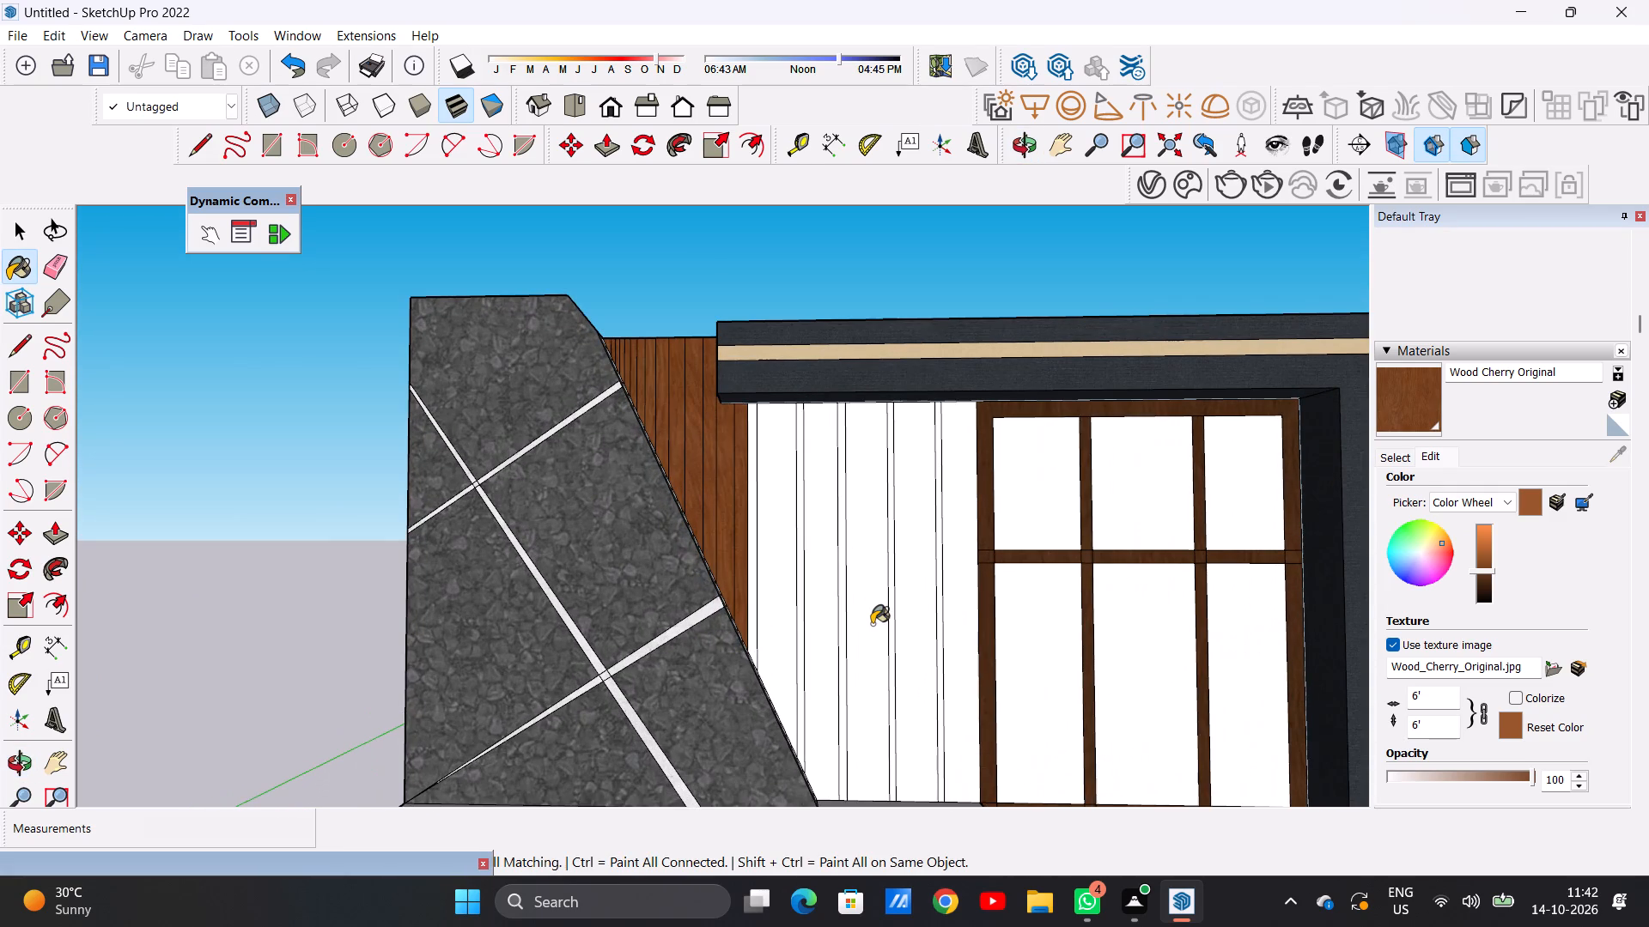
pyautogui.press('space')
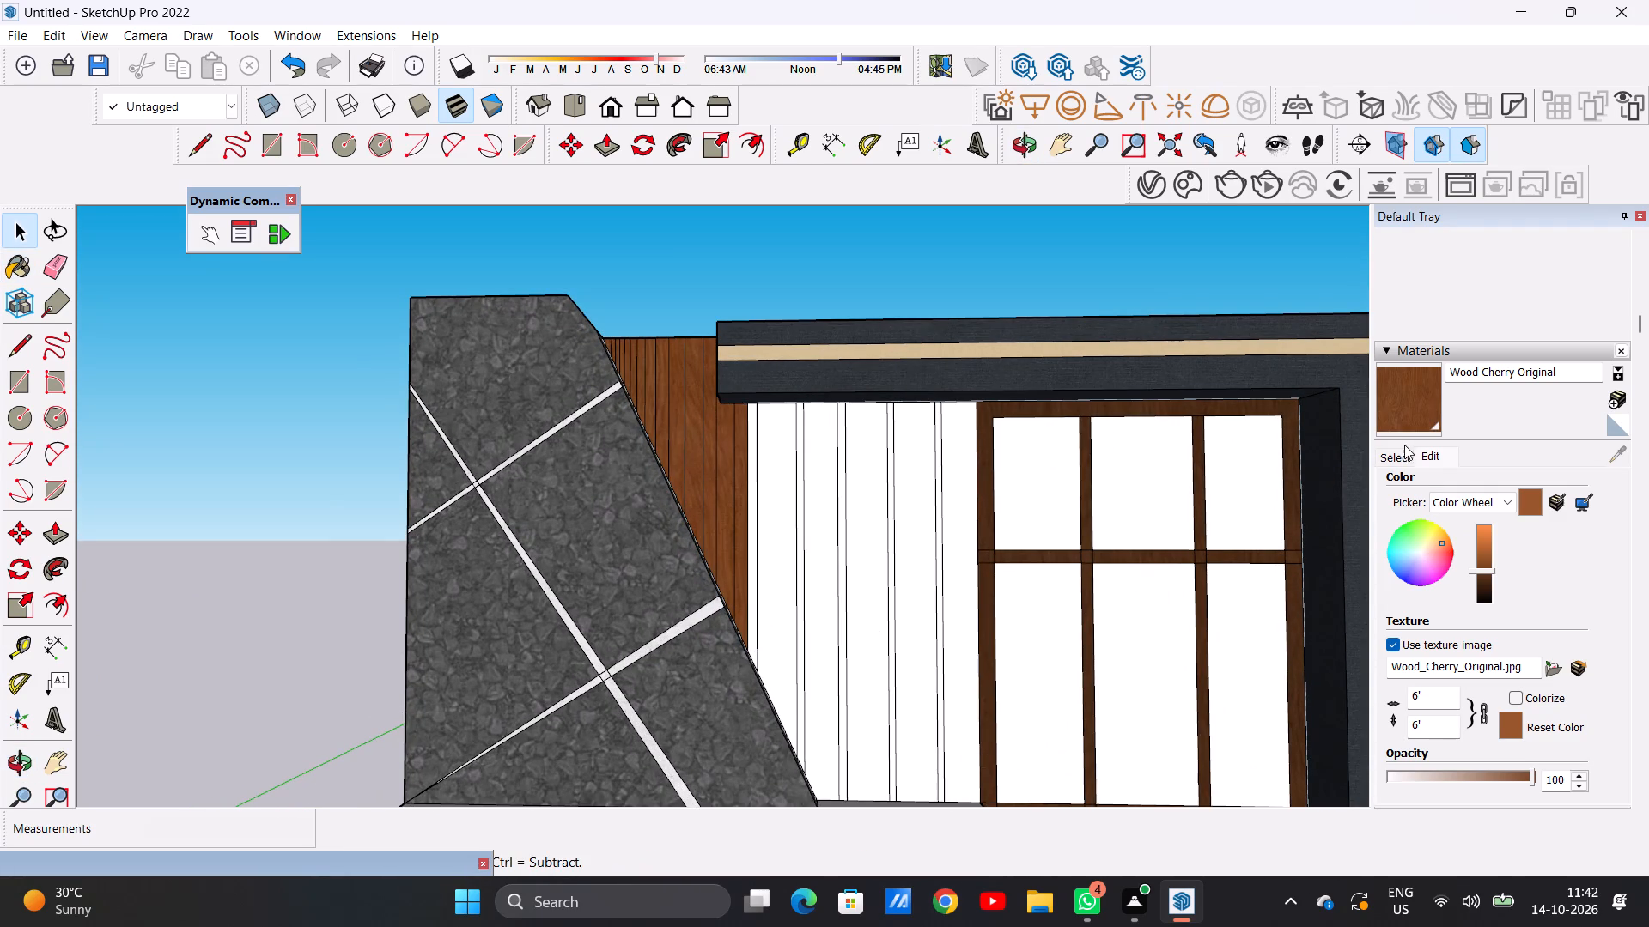
# Paint the first wide wall strip below the dark frame with Blinds Weave from the Window Coverings materials.
pyautogui.click(1378, 458)
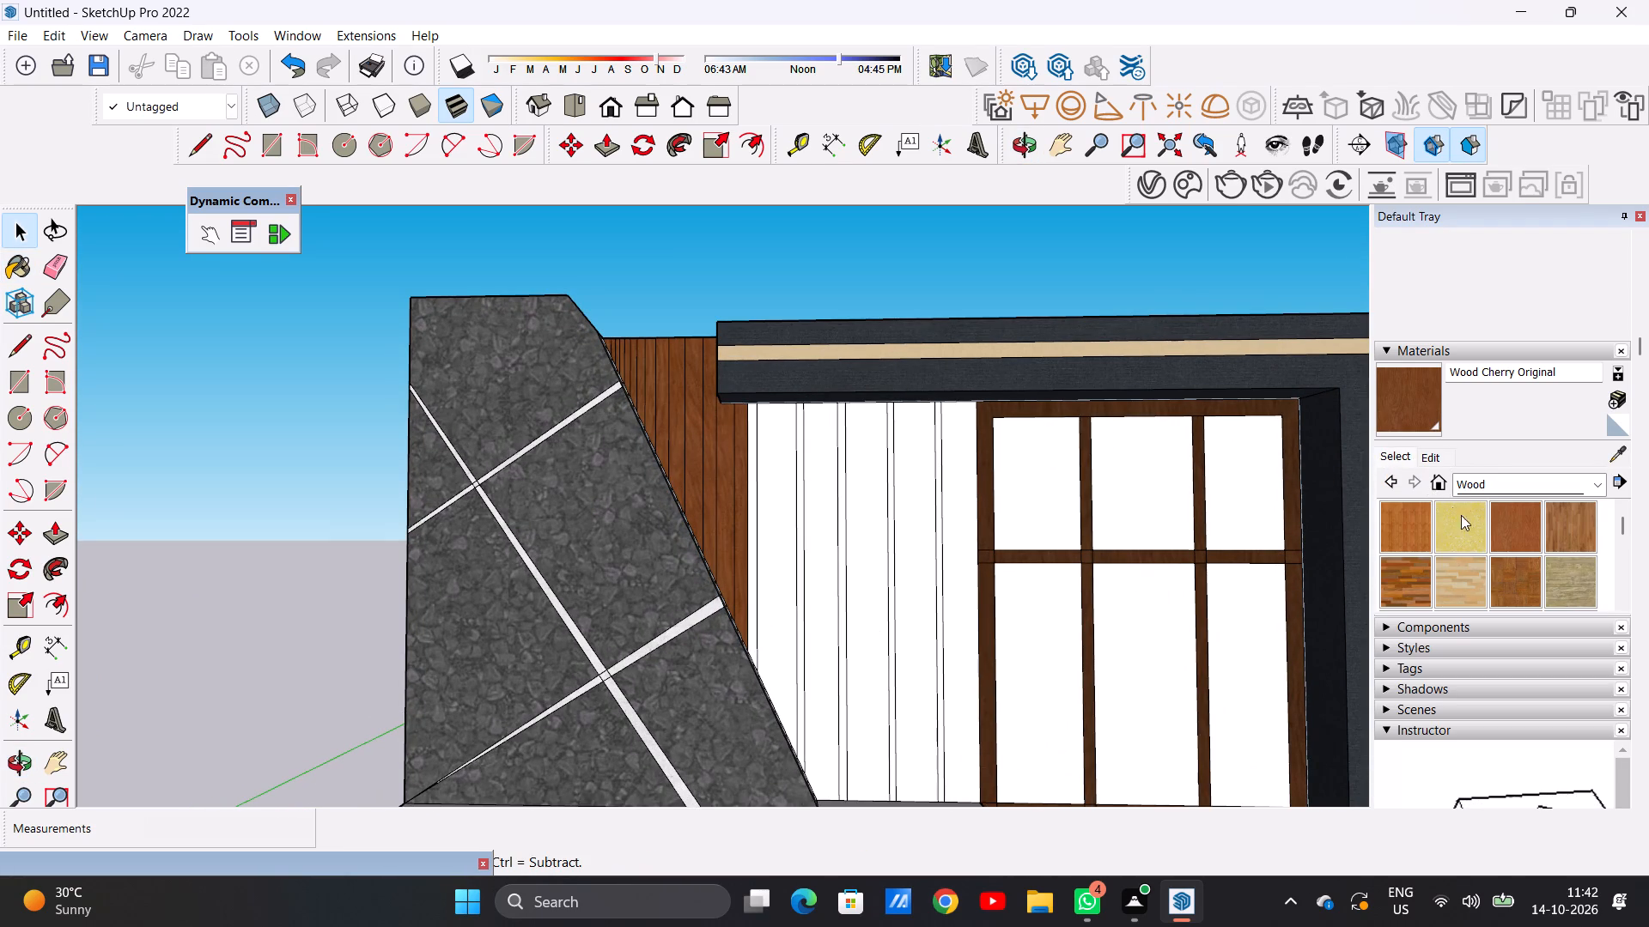
pyautogui.scroll(-2, 1485, 554)
pyautogui.click(1600, 491)
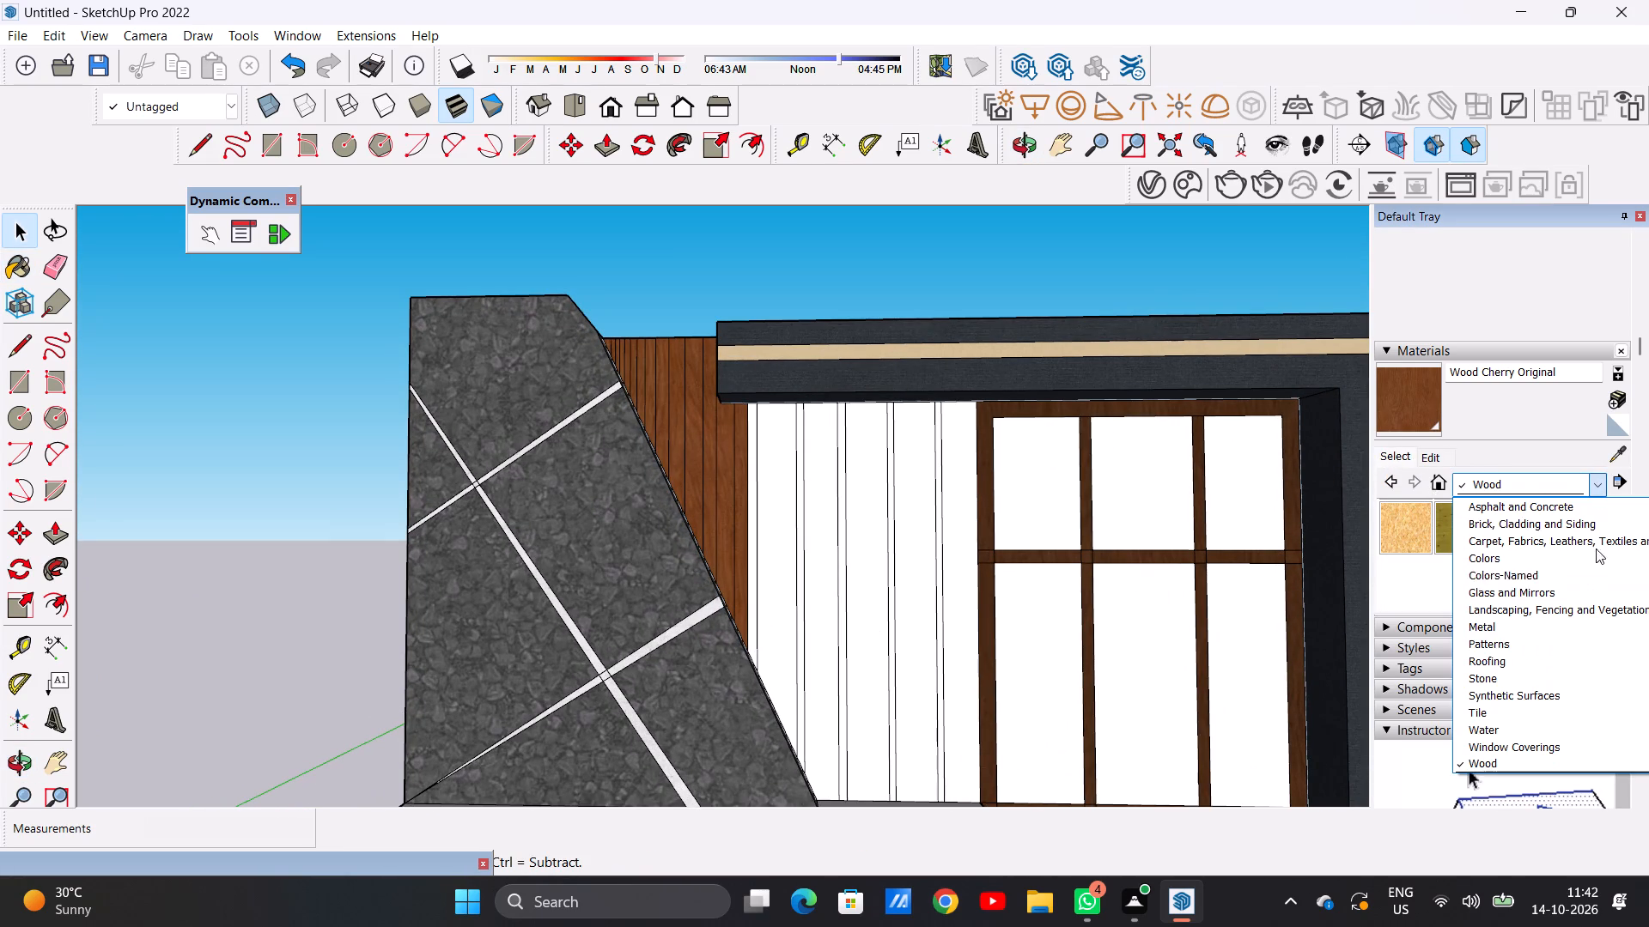
pyautogui.click(1516, 741)
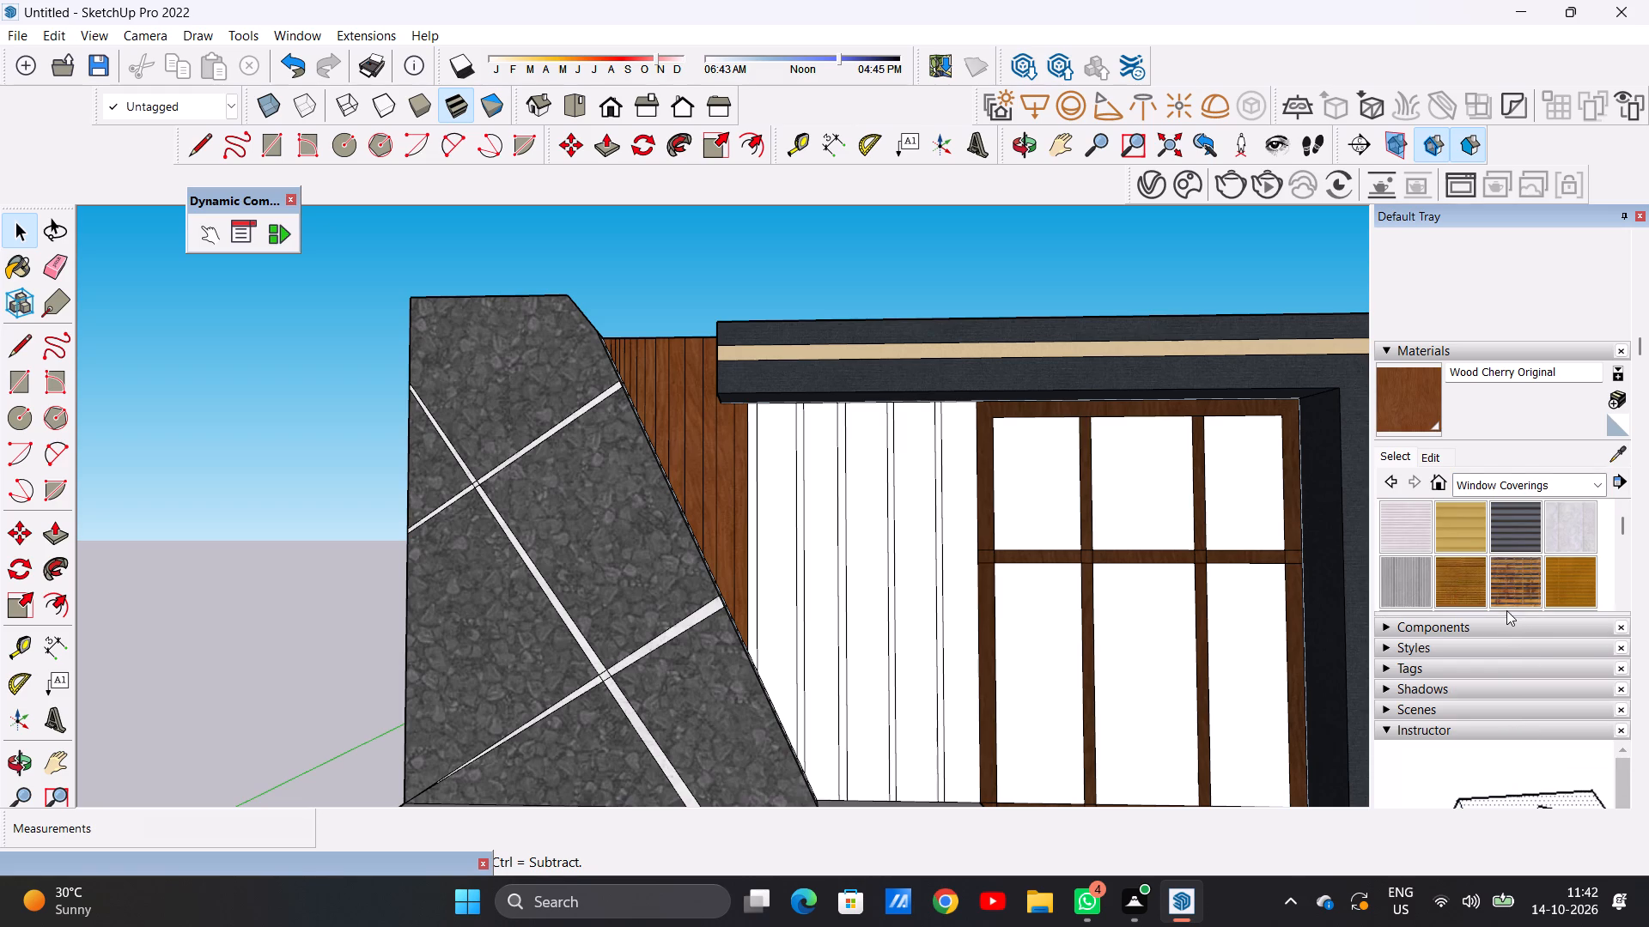
pyautogui.scroll(-1, 1540, 588)
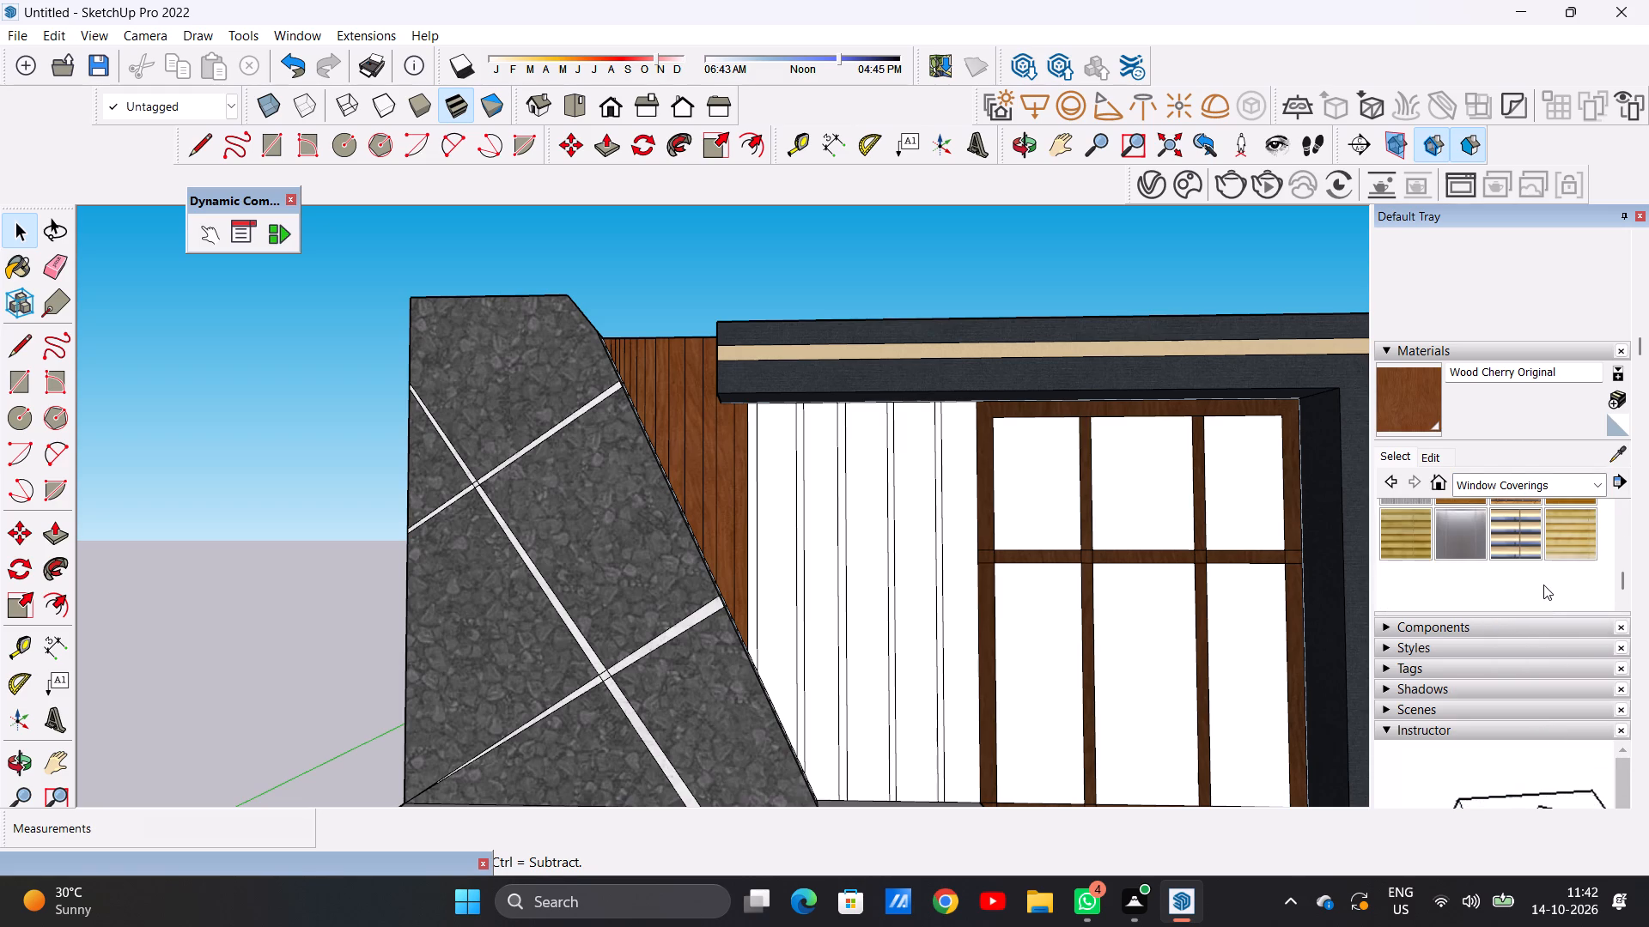
pyautogui.scroll(1, 1543, 585)
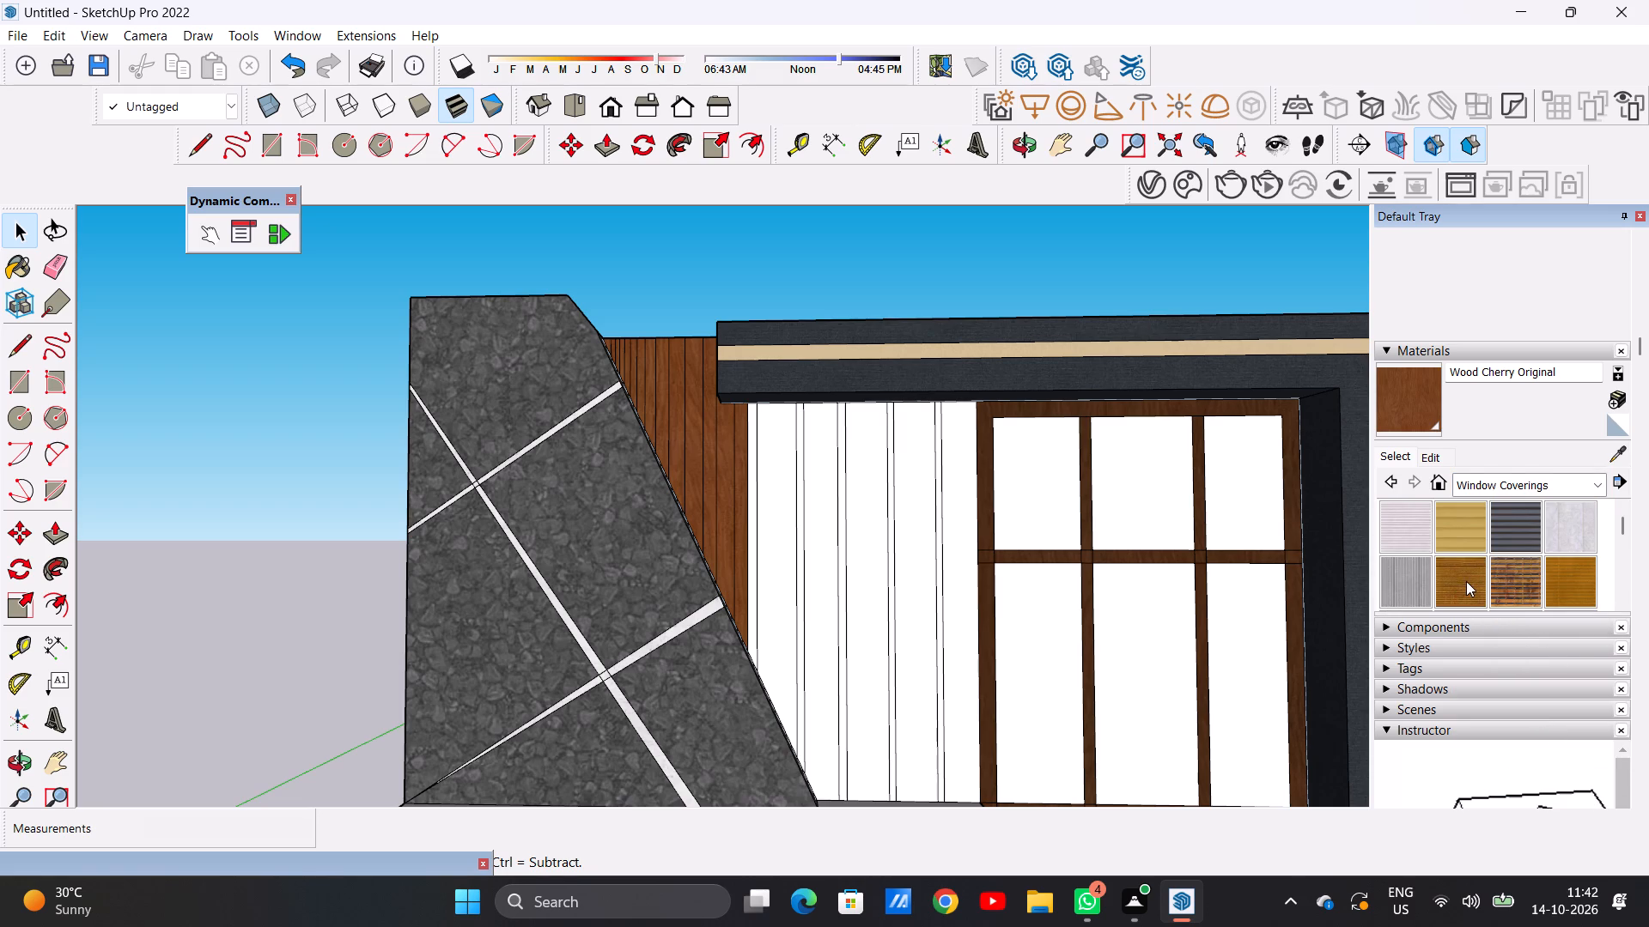
pyautogui.click(1455, 584)
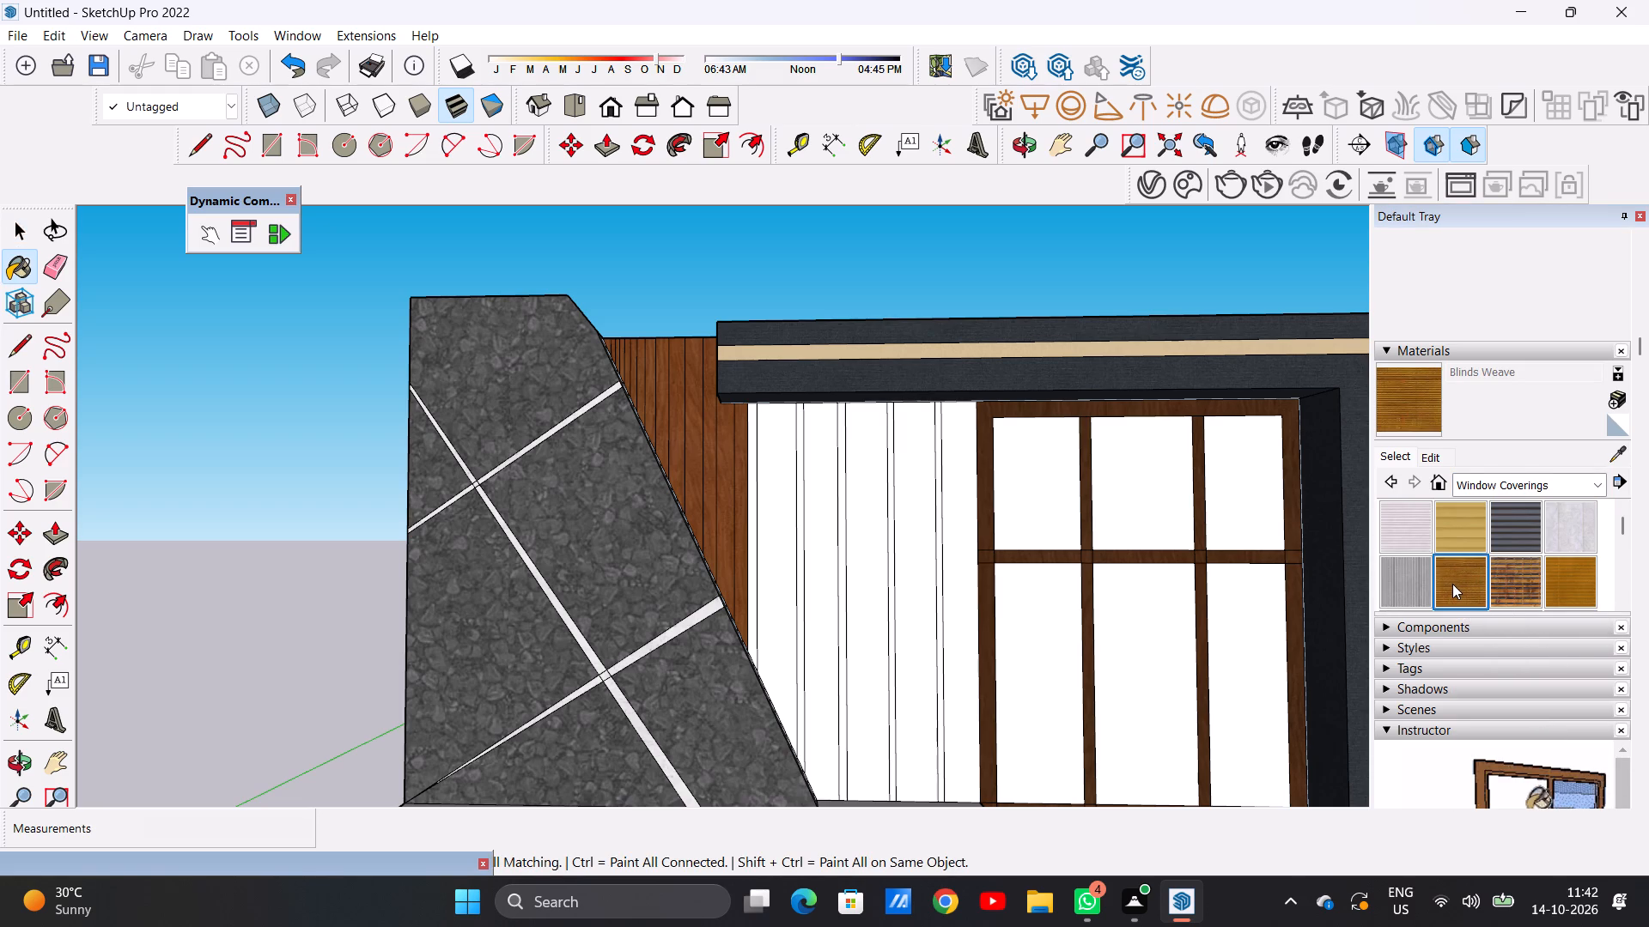
pyautogui.scroll(-6, 932, 595)
pyautogui.scroll(10, 849, 549)
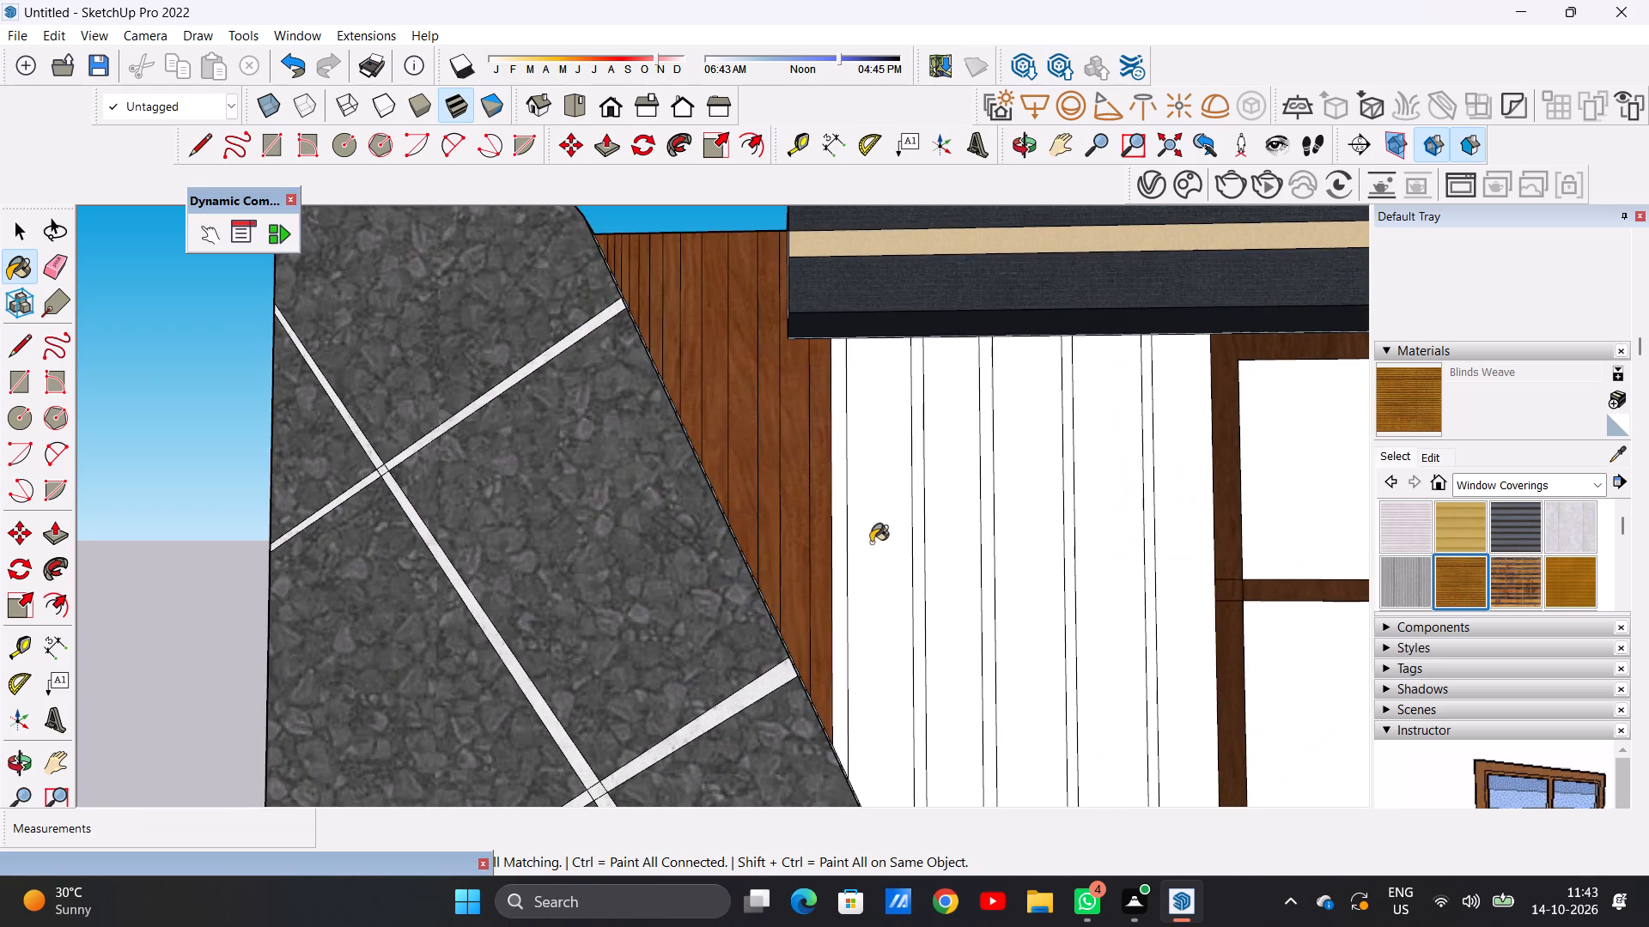
pyautogui.click(878, 543)
pyautogui.scroll(12, 873, 560)
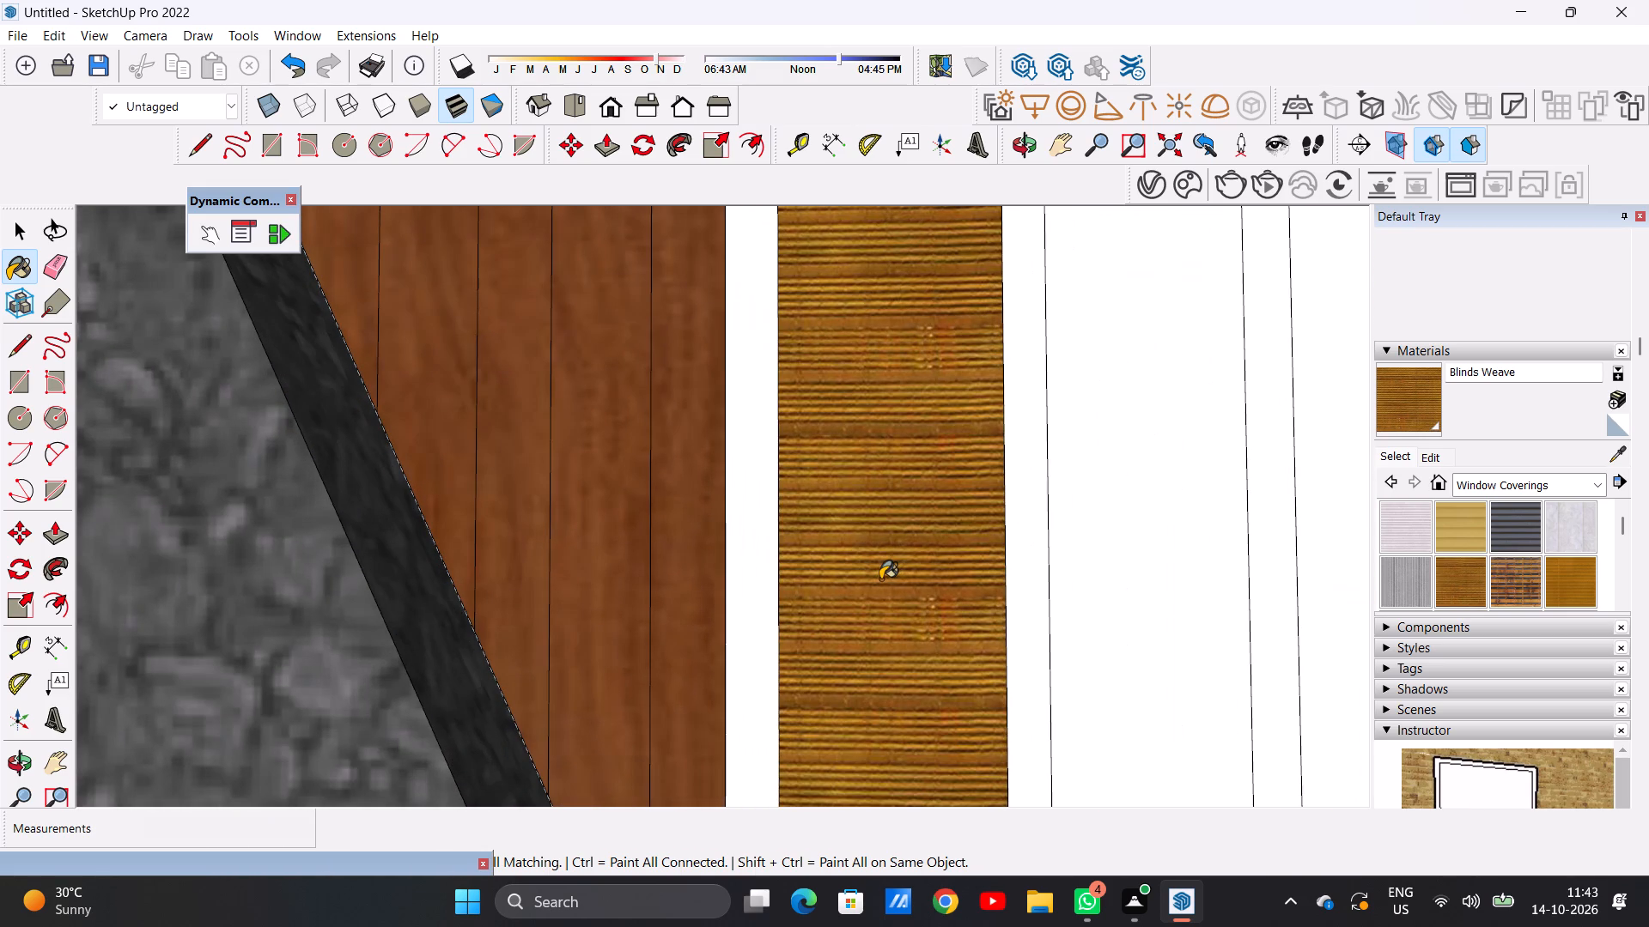
pyautogui.scroll(-20, 892, 596)
pyautogui.scroll(-3, 892, 596)
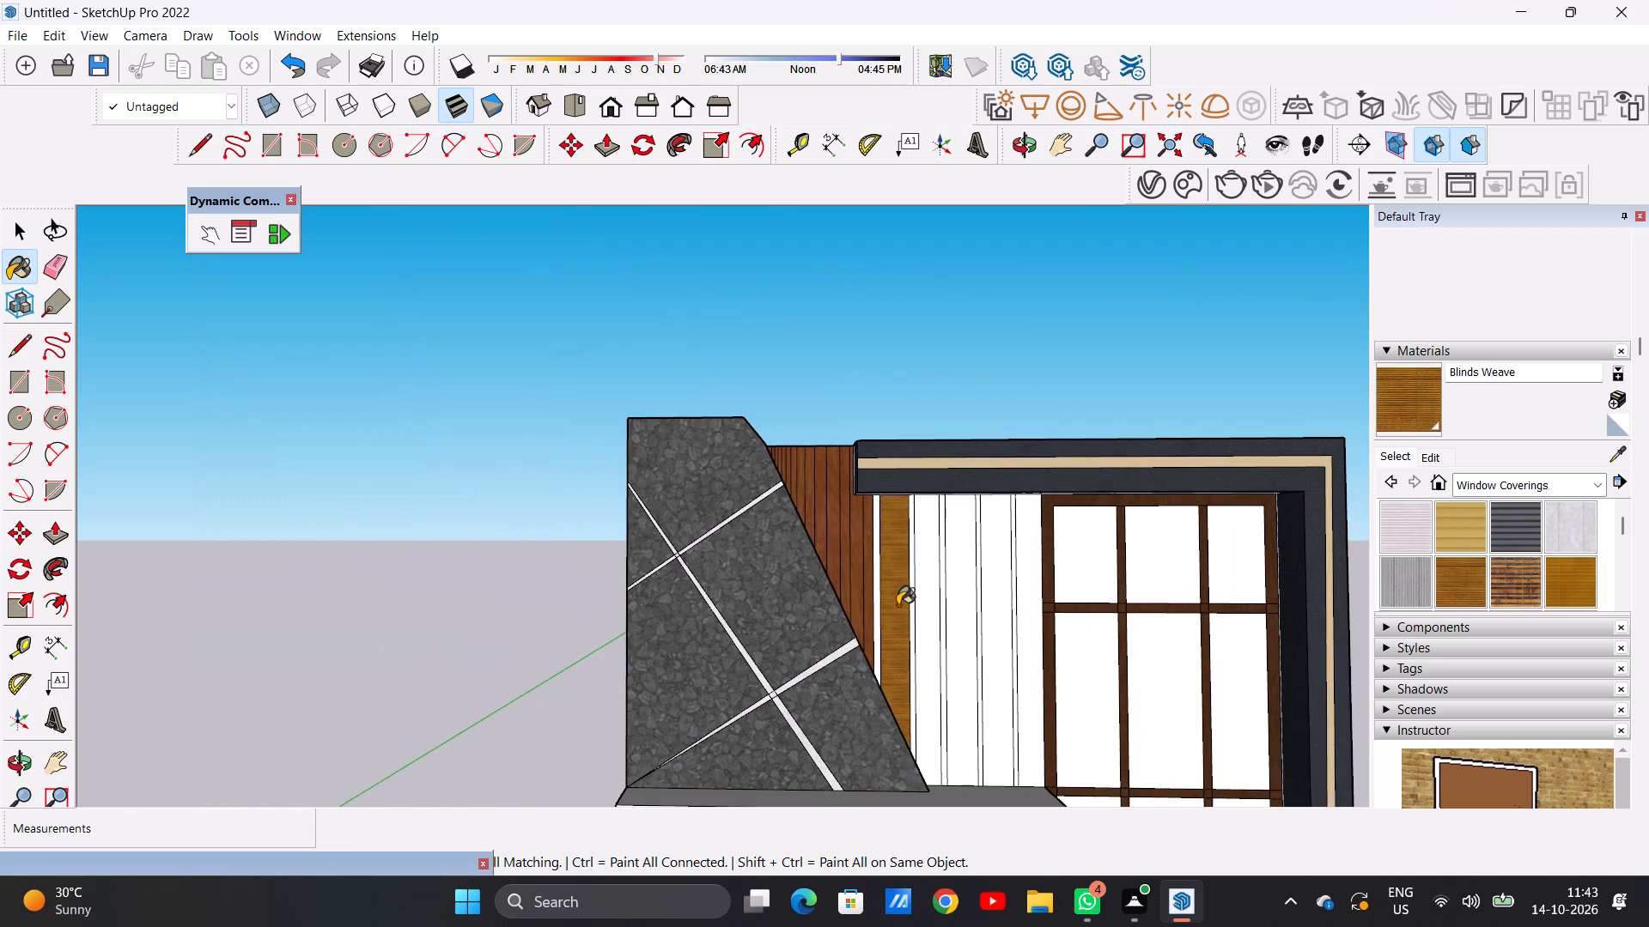
# Undo the Blinds Weave paint on the first wide wall strip below the dark frame.
pyautogui.scroll(9, 898, 605)
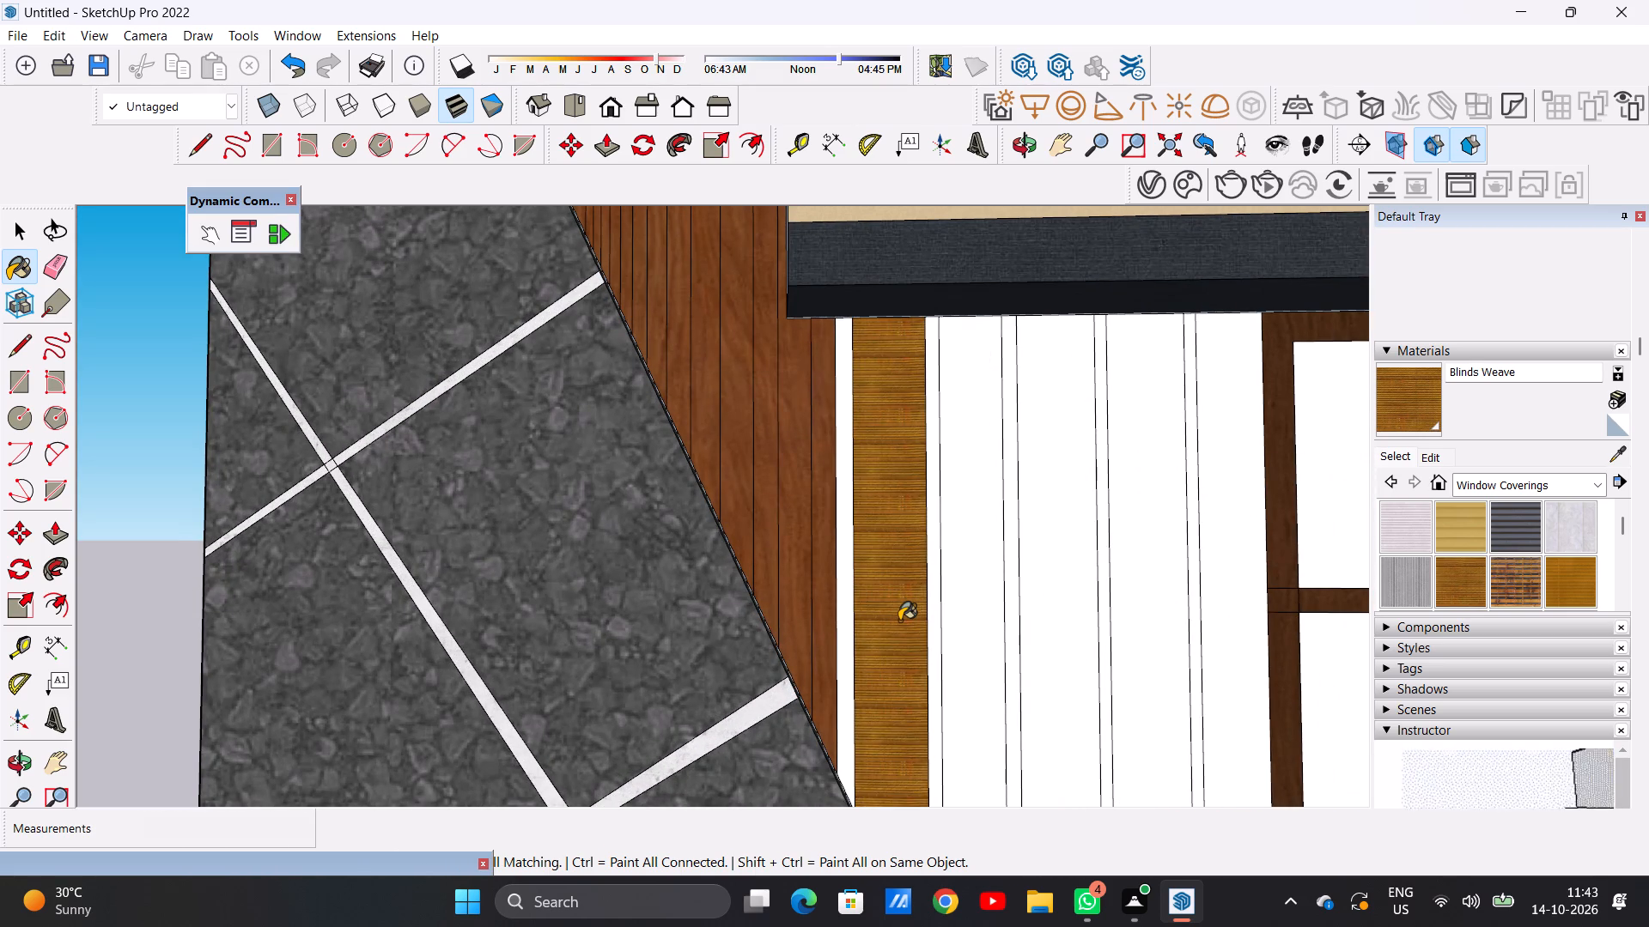
pyautogui.press('space')
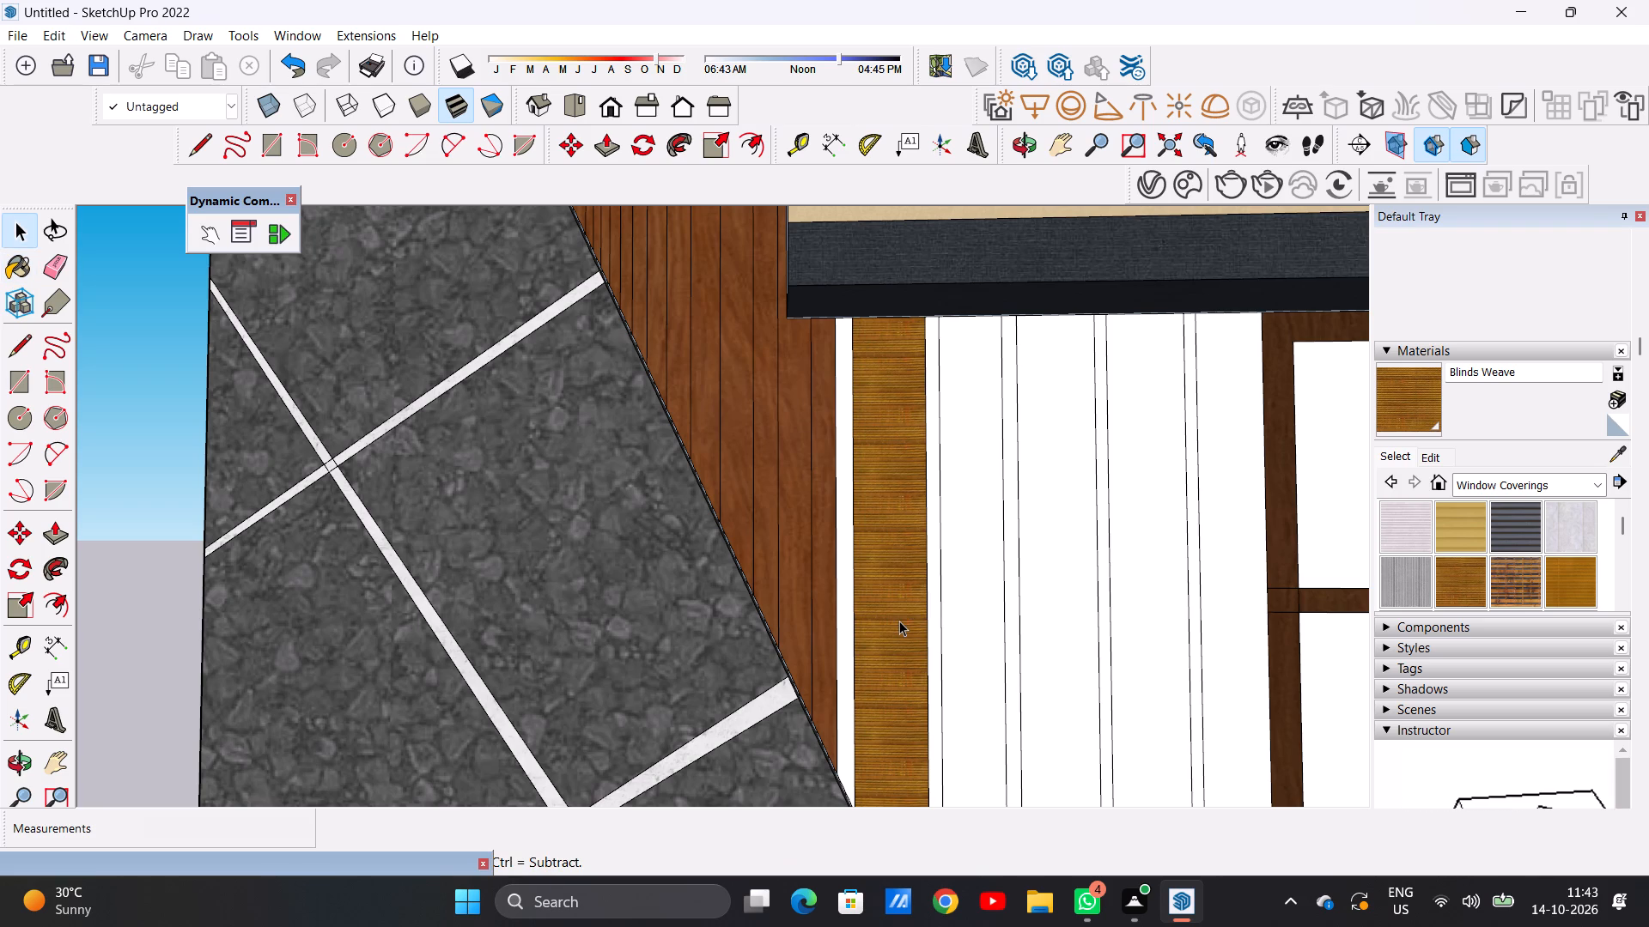
pyautogui.hotkey('ctrl', 'z')
pyautogui.press('space')
pyautogui.scroll(-3, 960, 601)
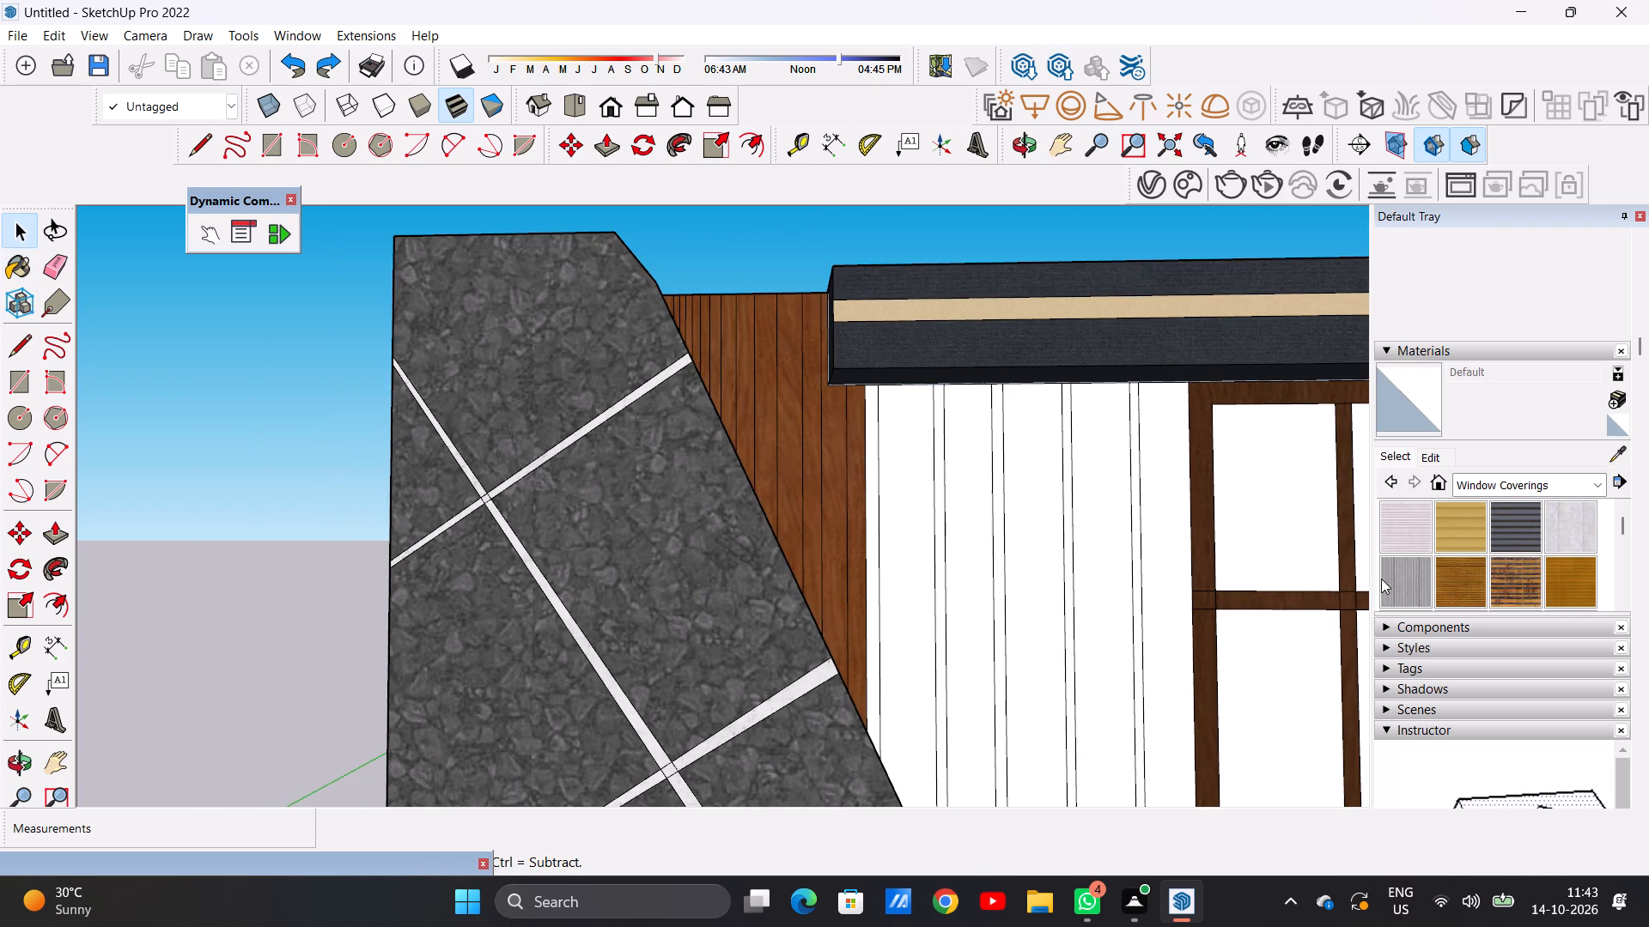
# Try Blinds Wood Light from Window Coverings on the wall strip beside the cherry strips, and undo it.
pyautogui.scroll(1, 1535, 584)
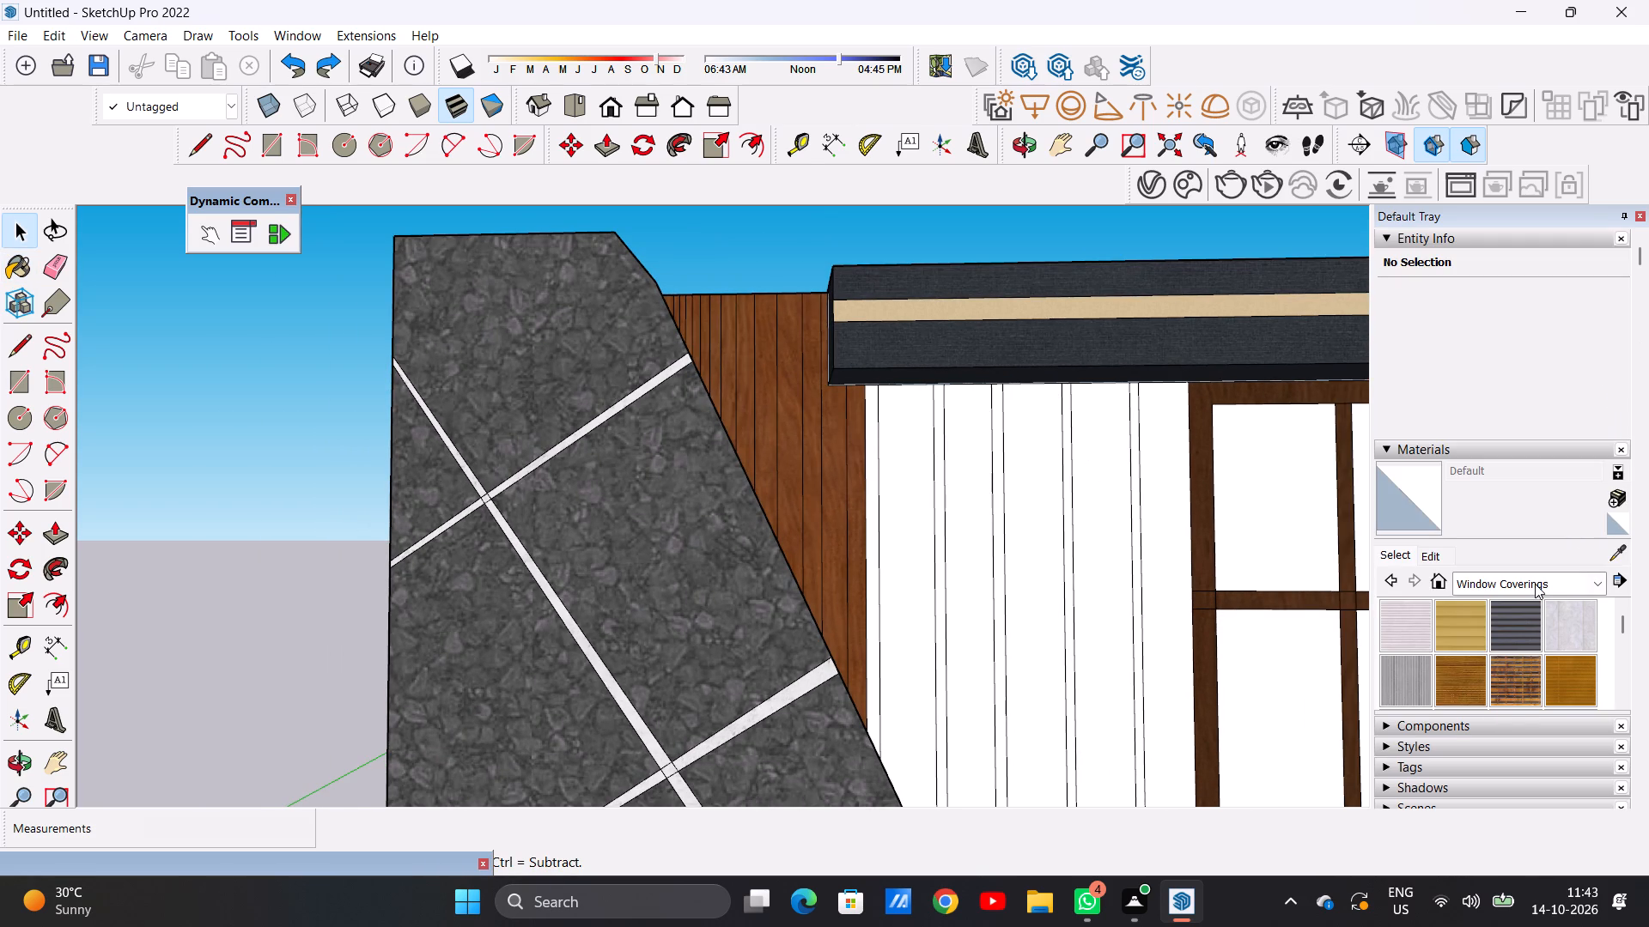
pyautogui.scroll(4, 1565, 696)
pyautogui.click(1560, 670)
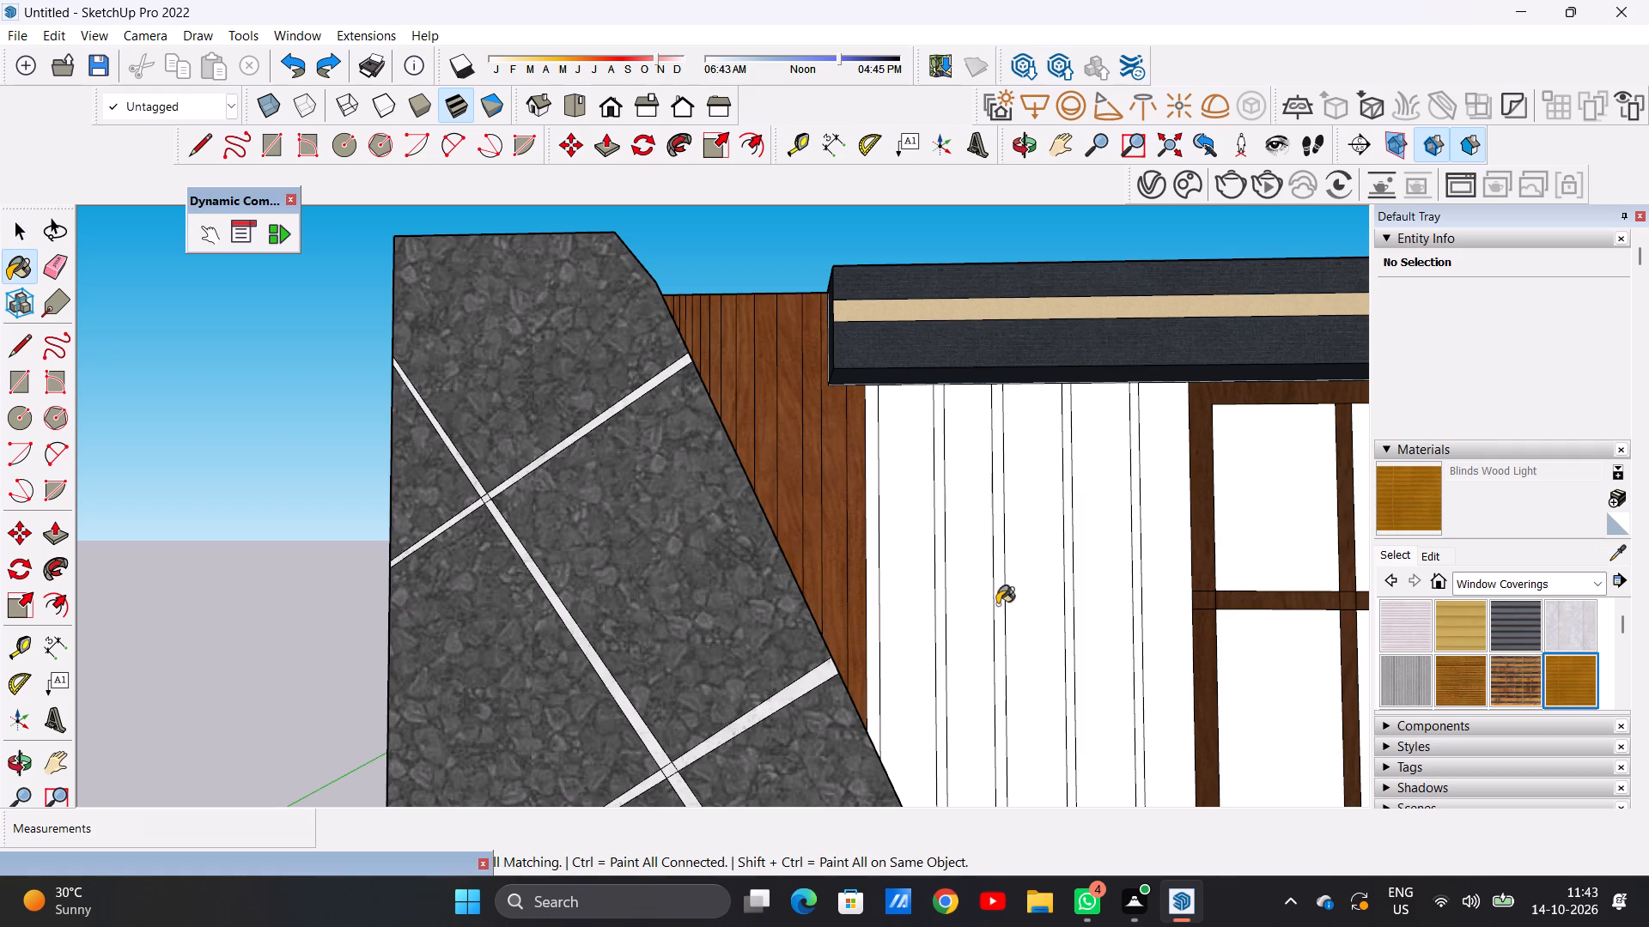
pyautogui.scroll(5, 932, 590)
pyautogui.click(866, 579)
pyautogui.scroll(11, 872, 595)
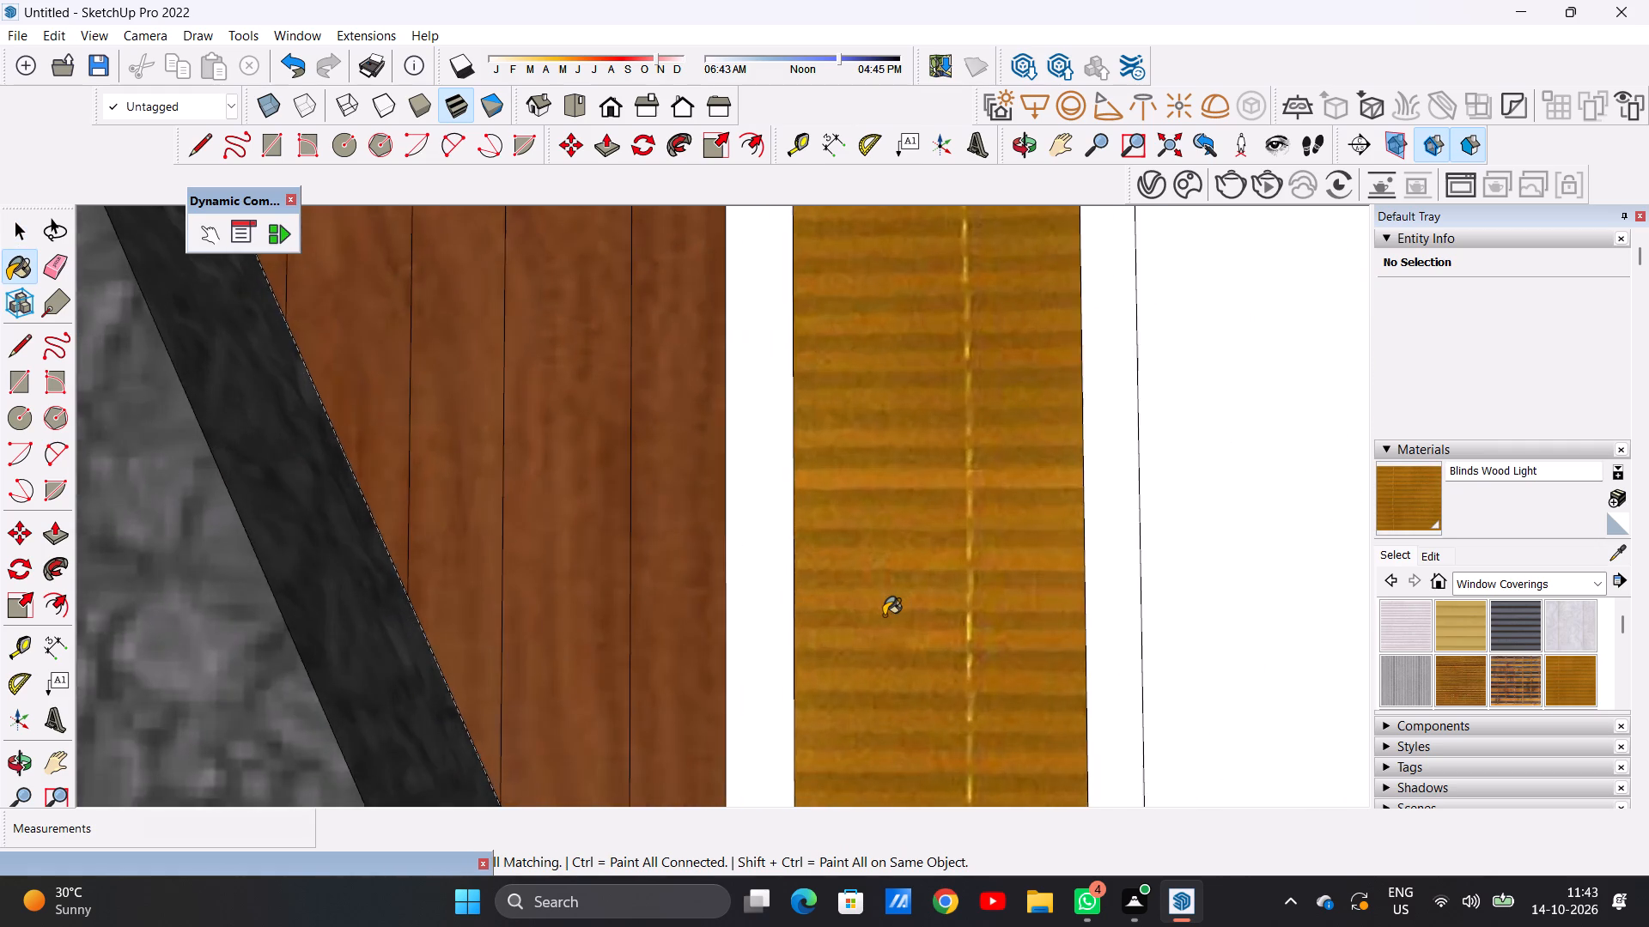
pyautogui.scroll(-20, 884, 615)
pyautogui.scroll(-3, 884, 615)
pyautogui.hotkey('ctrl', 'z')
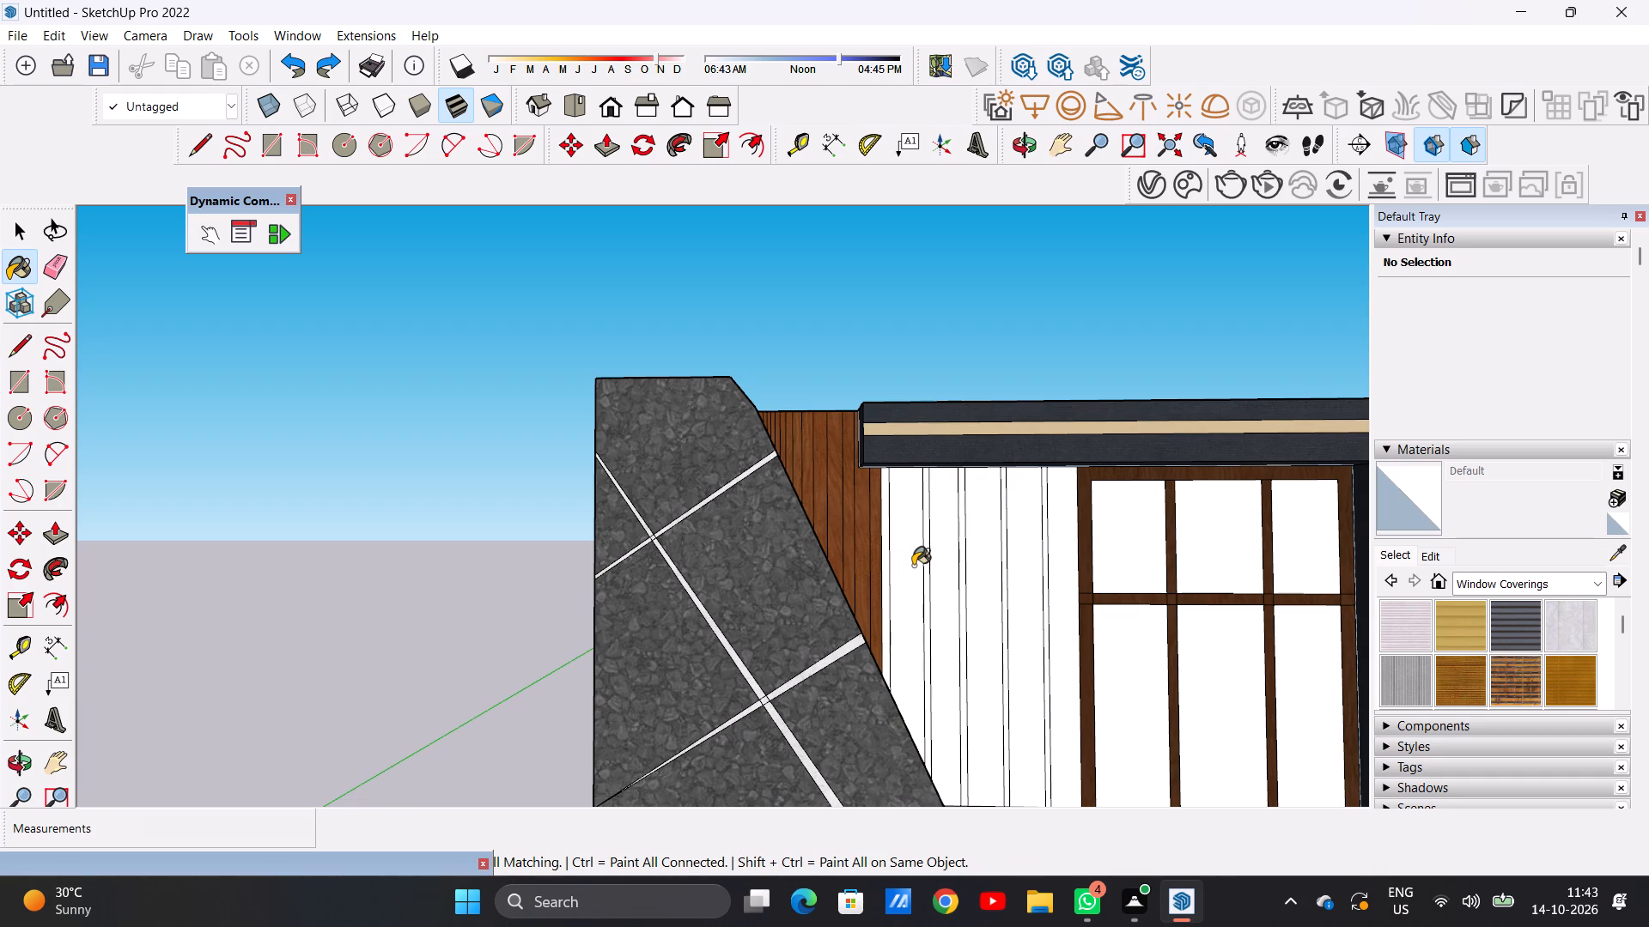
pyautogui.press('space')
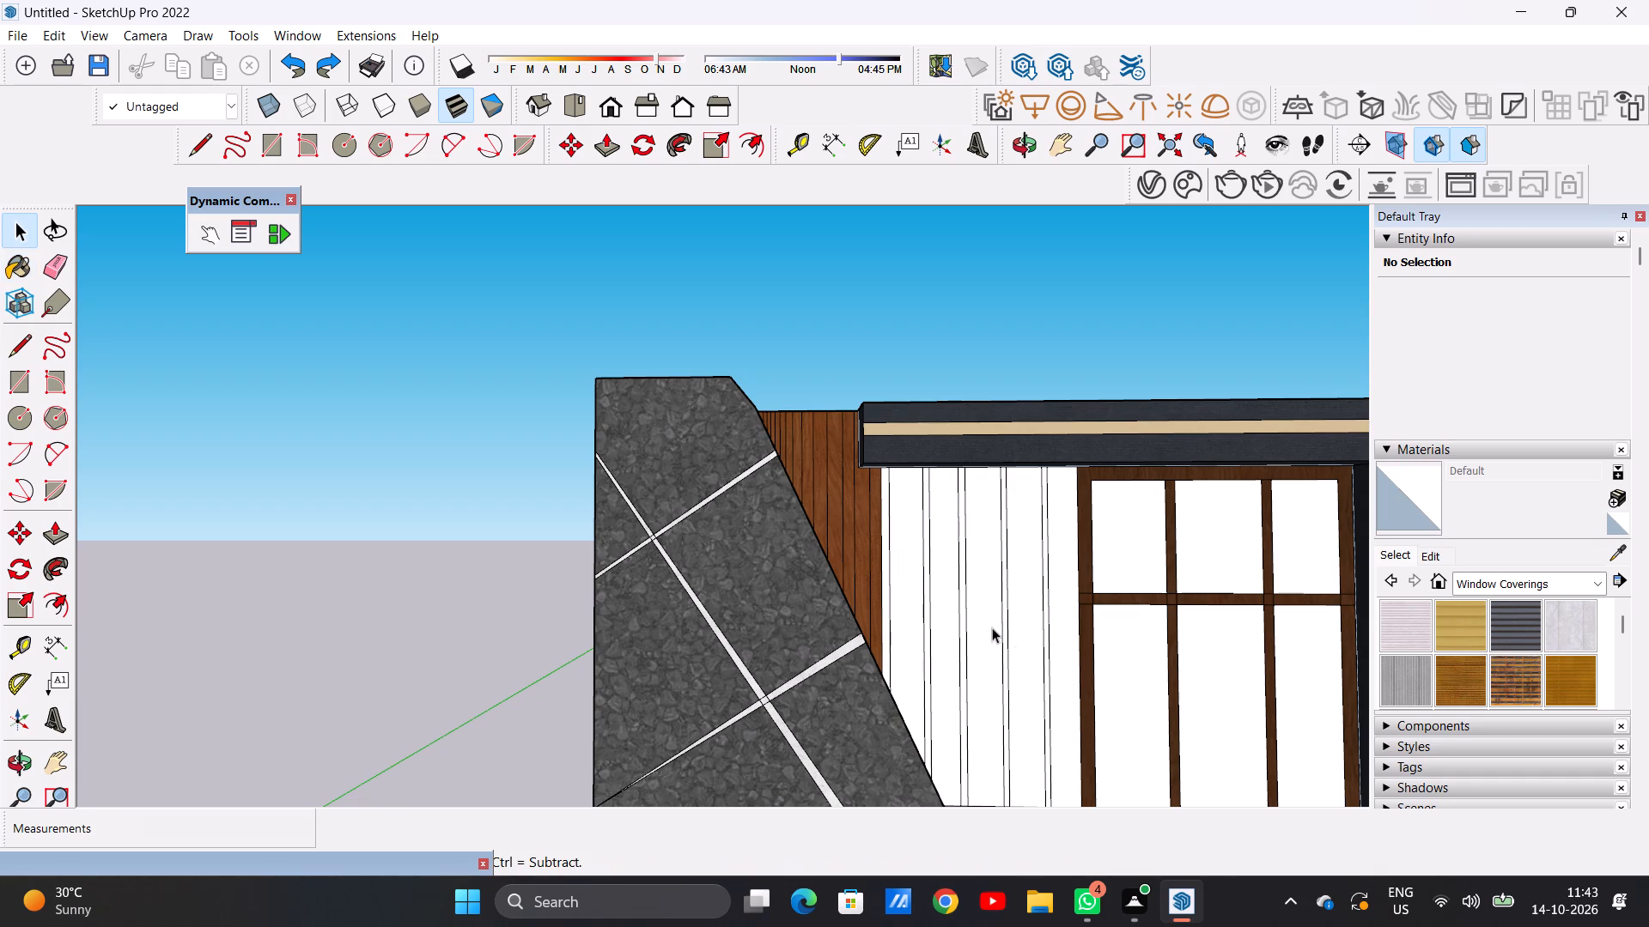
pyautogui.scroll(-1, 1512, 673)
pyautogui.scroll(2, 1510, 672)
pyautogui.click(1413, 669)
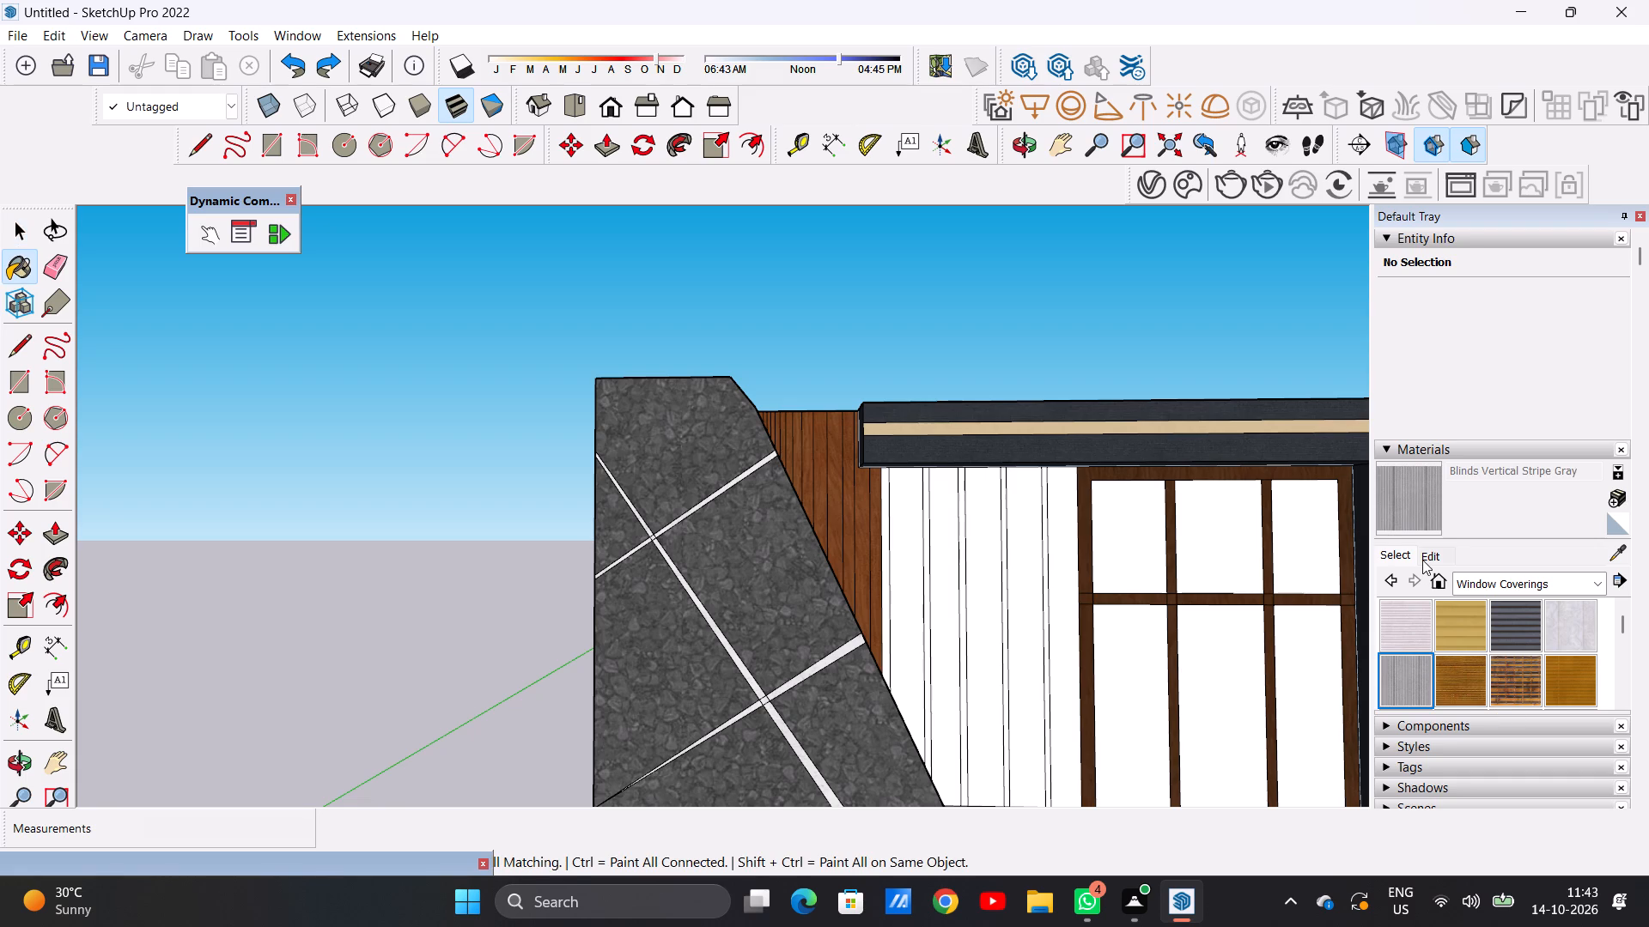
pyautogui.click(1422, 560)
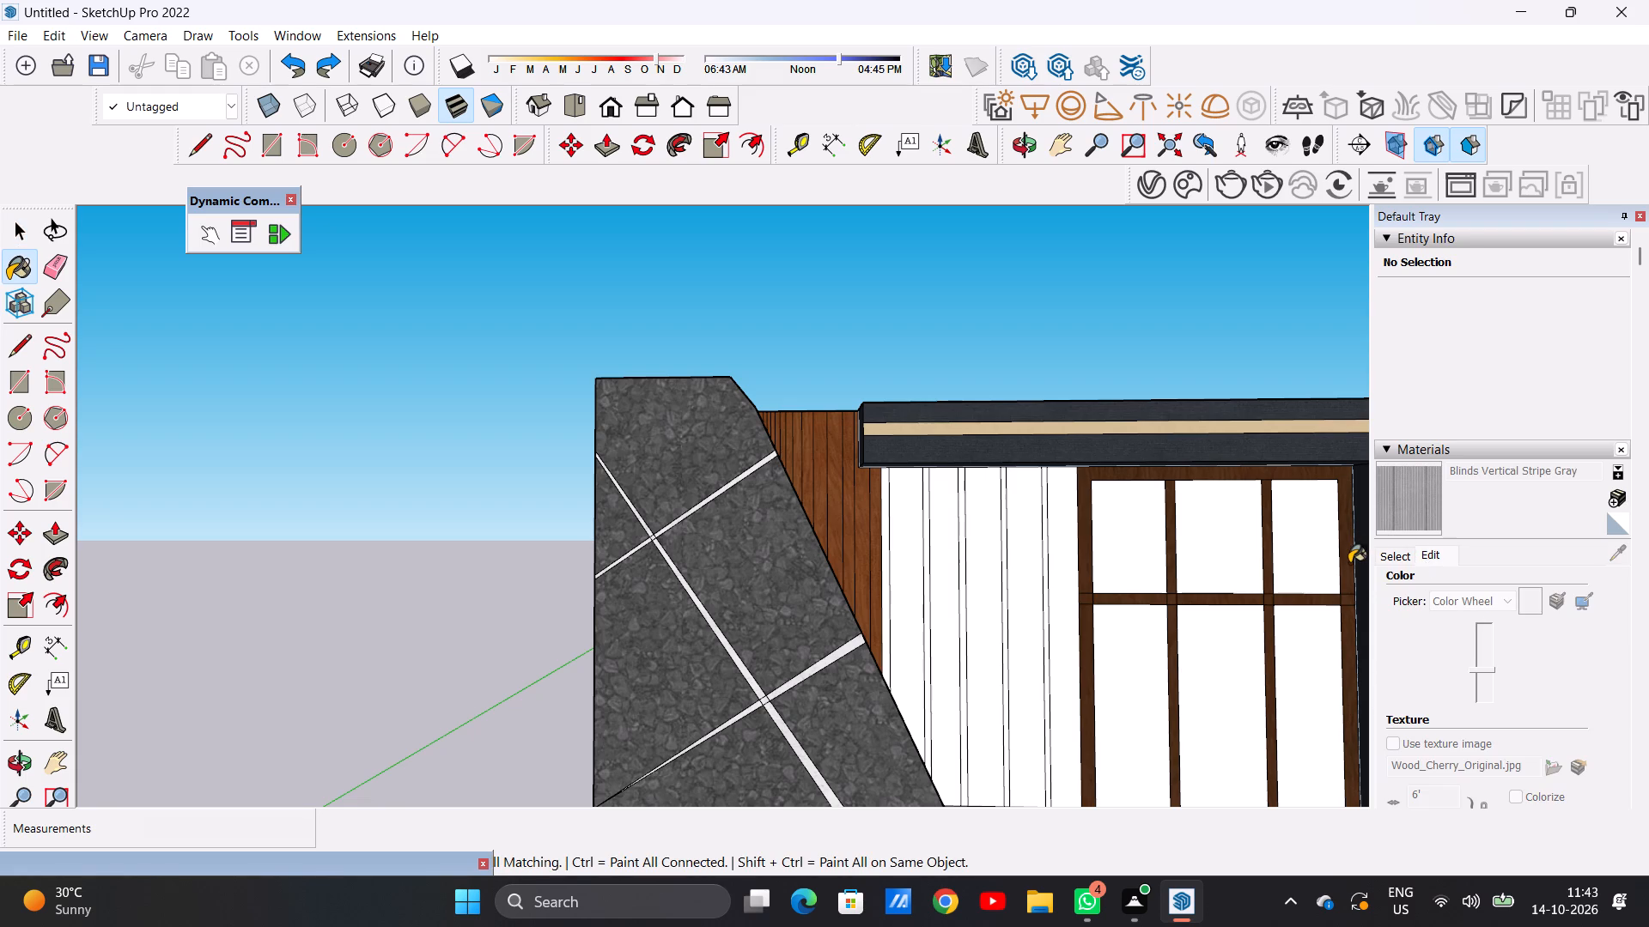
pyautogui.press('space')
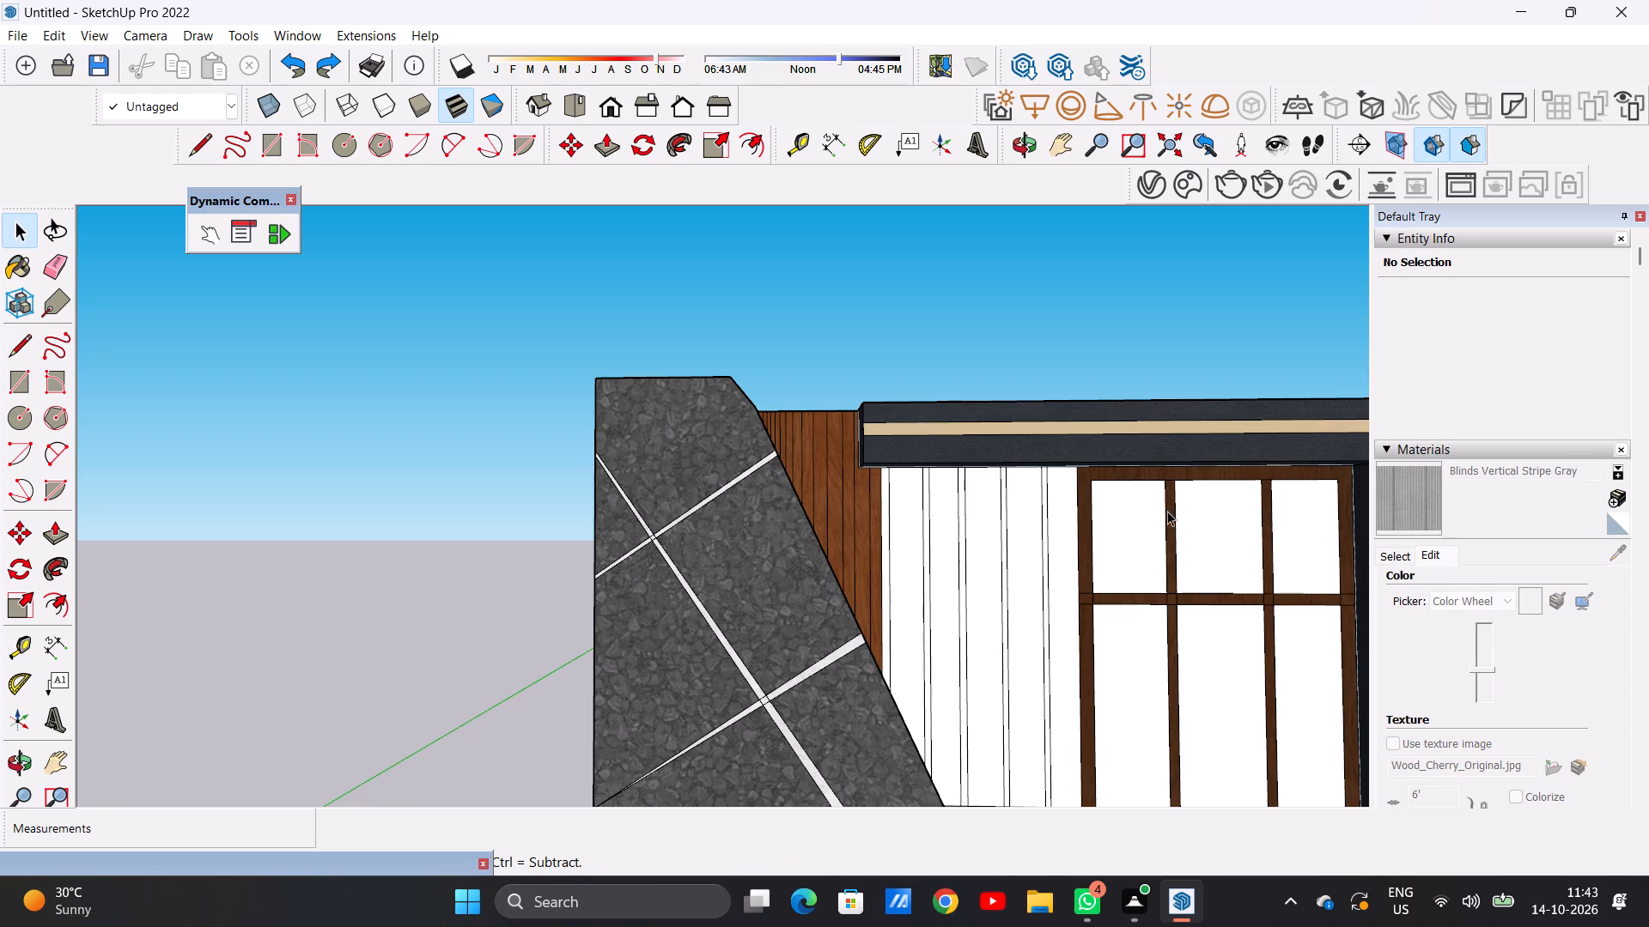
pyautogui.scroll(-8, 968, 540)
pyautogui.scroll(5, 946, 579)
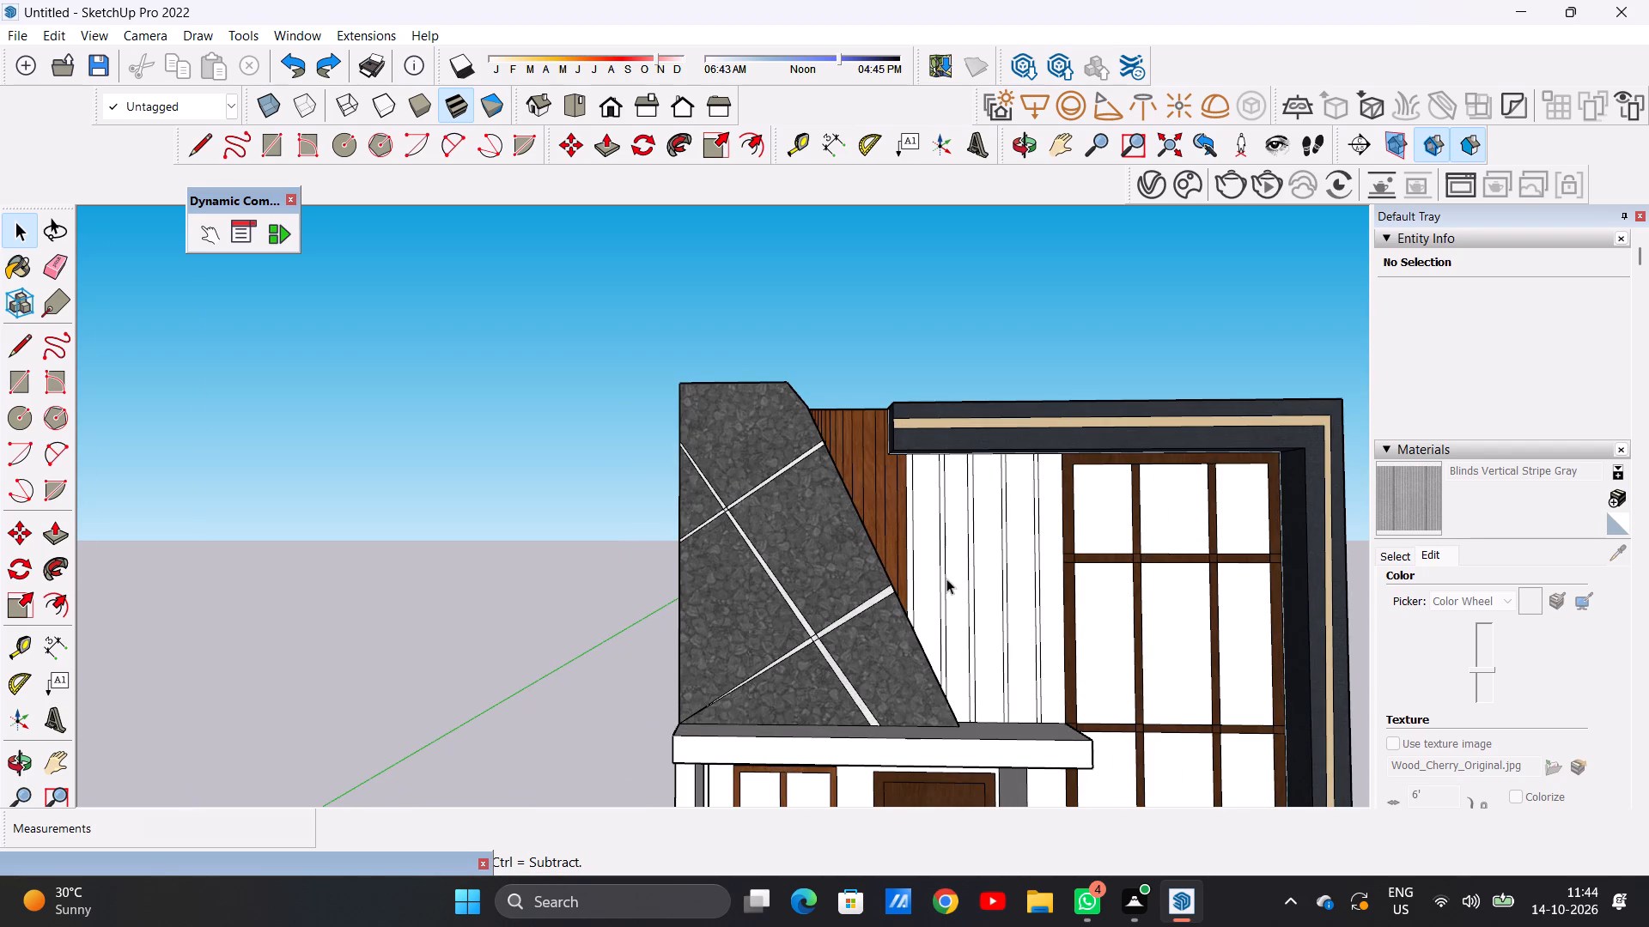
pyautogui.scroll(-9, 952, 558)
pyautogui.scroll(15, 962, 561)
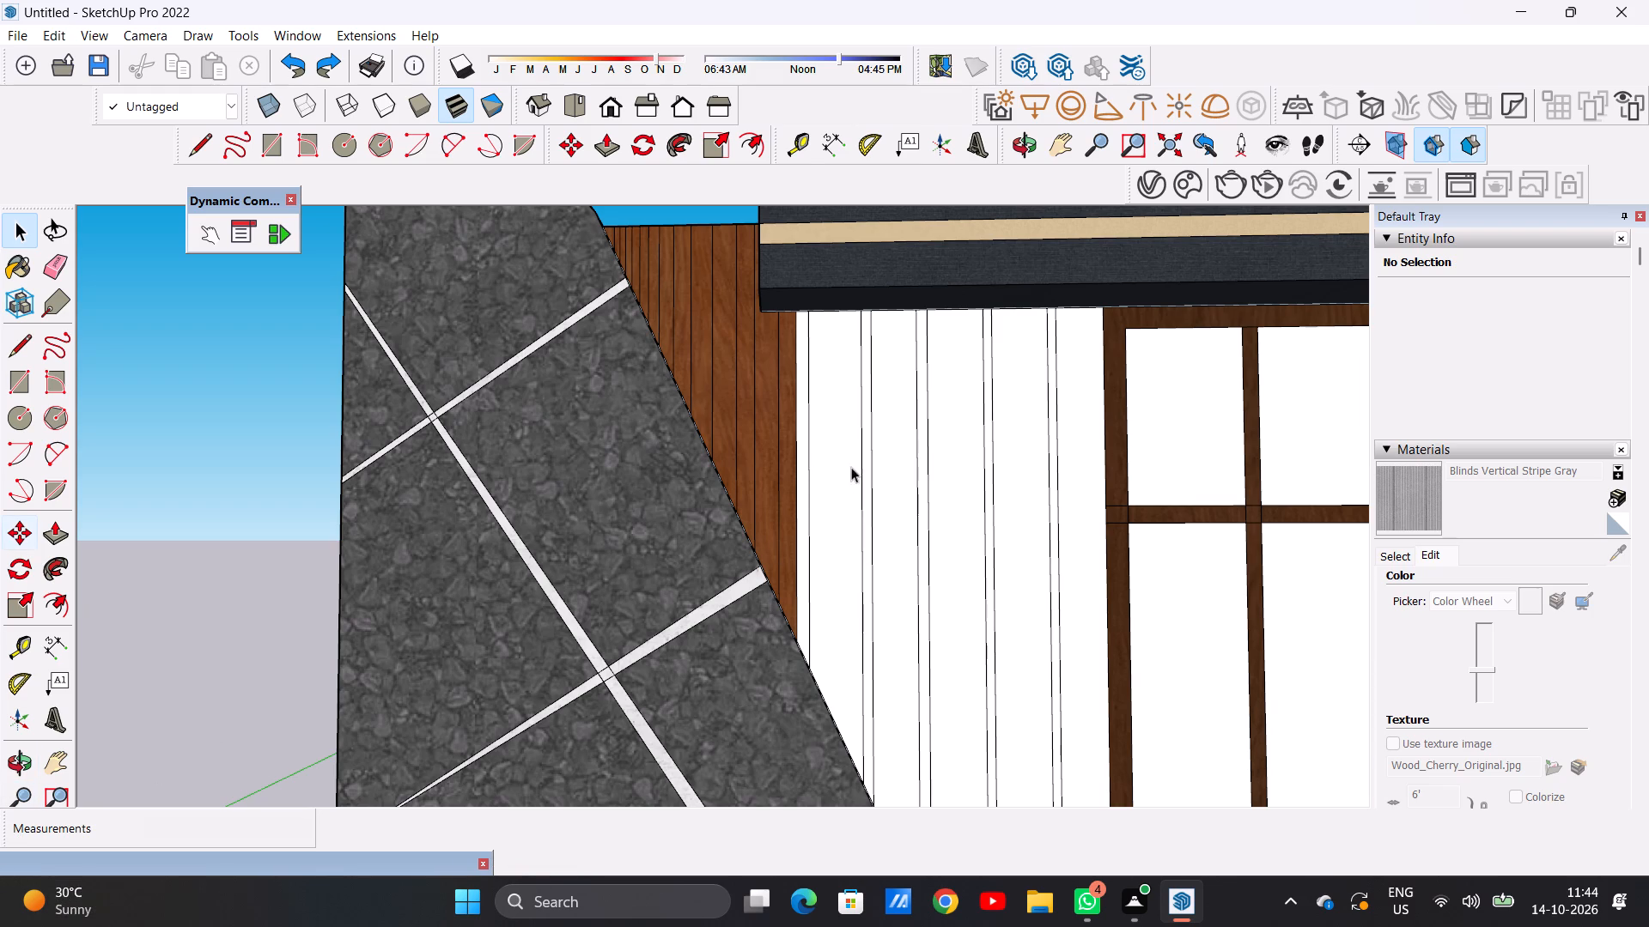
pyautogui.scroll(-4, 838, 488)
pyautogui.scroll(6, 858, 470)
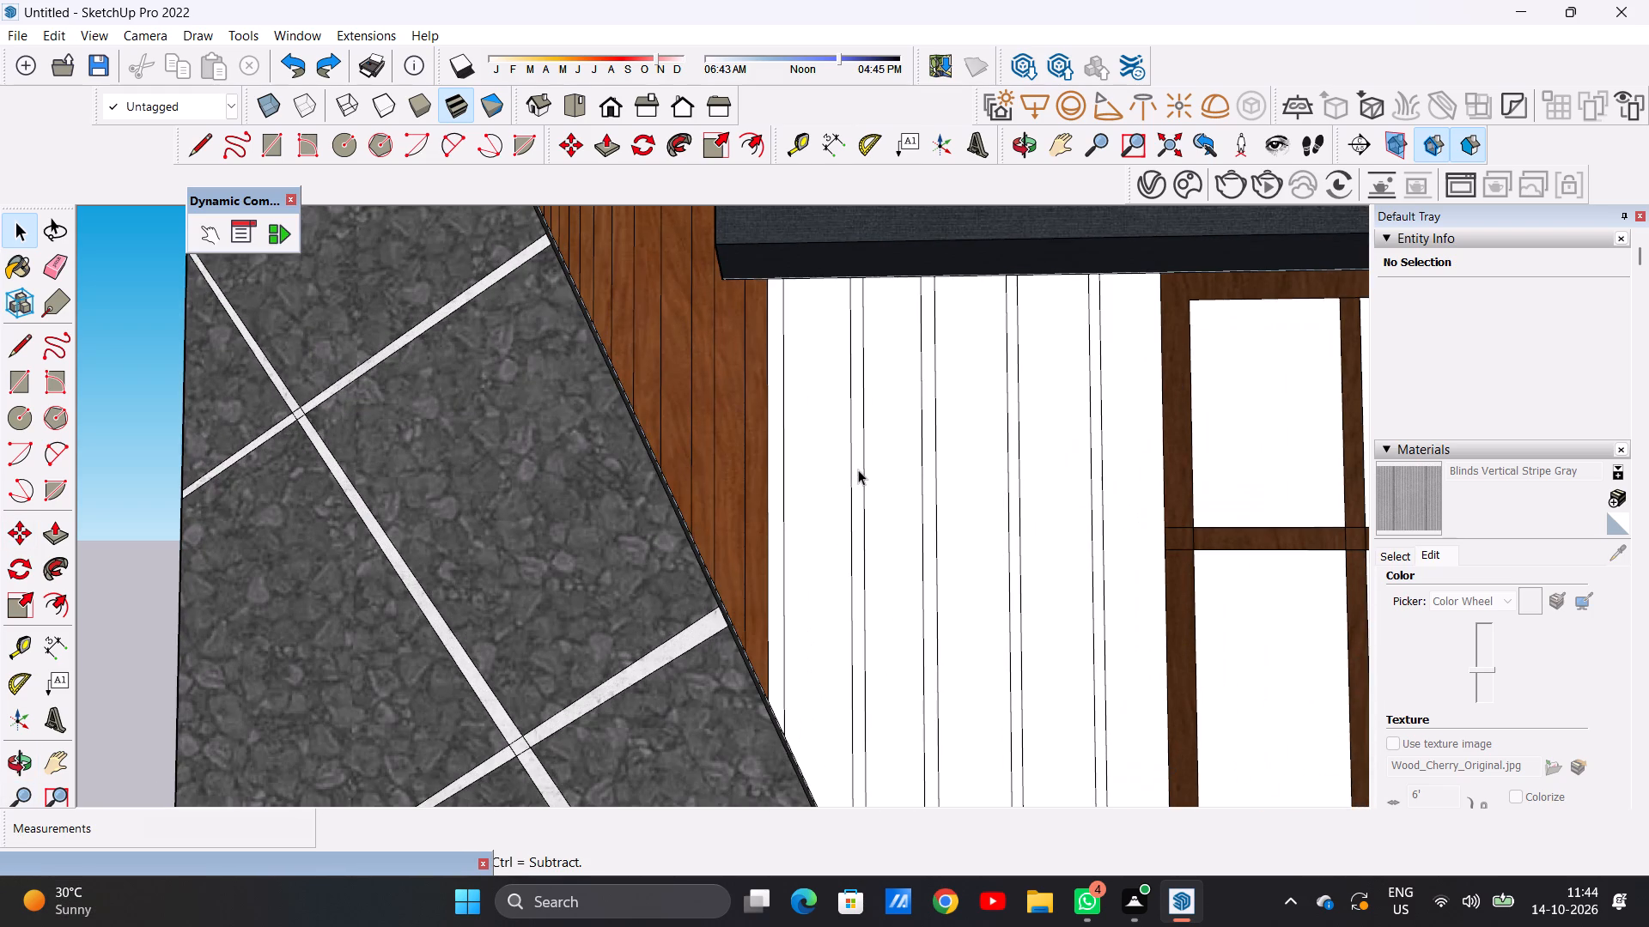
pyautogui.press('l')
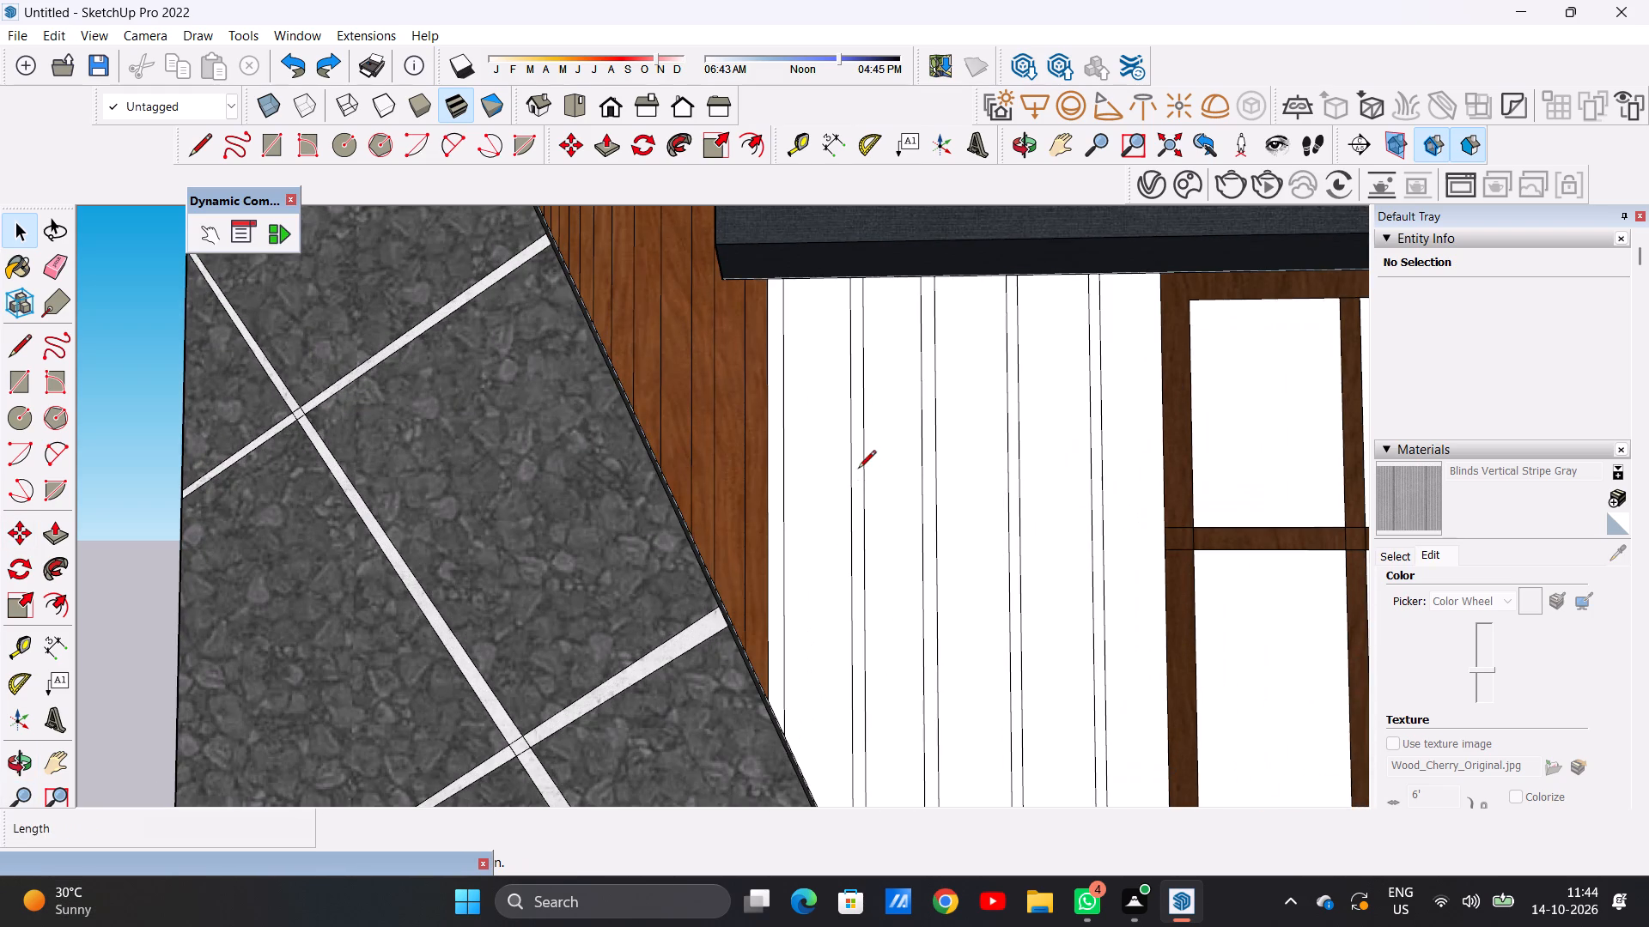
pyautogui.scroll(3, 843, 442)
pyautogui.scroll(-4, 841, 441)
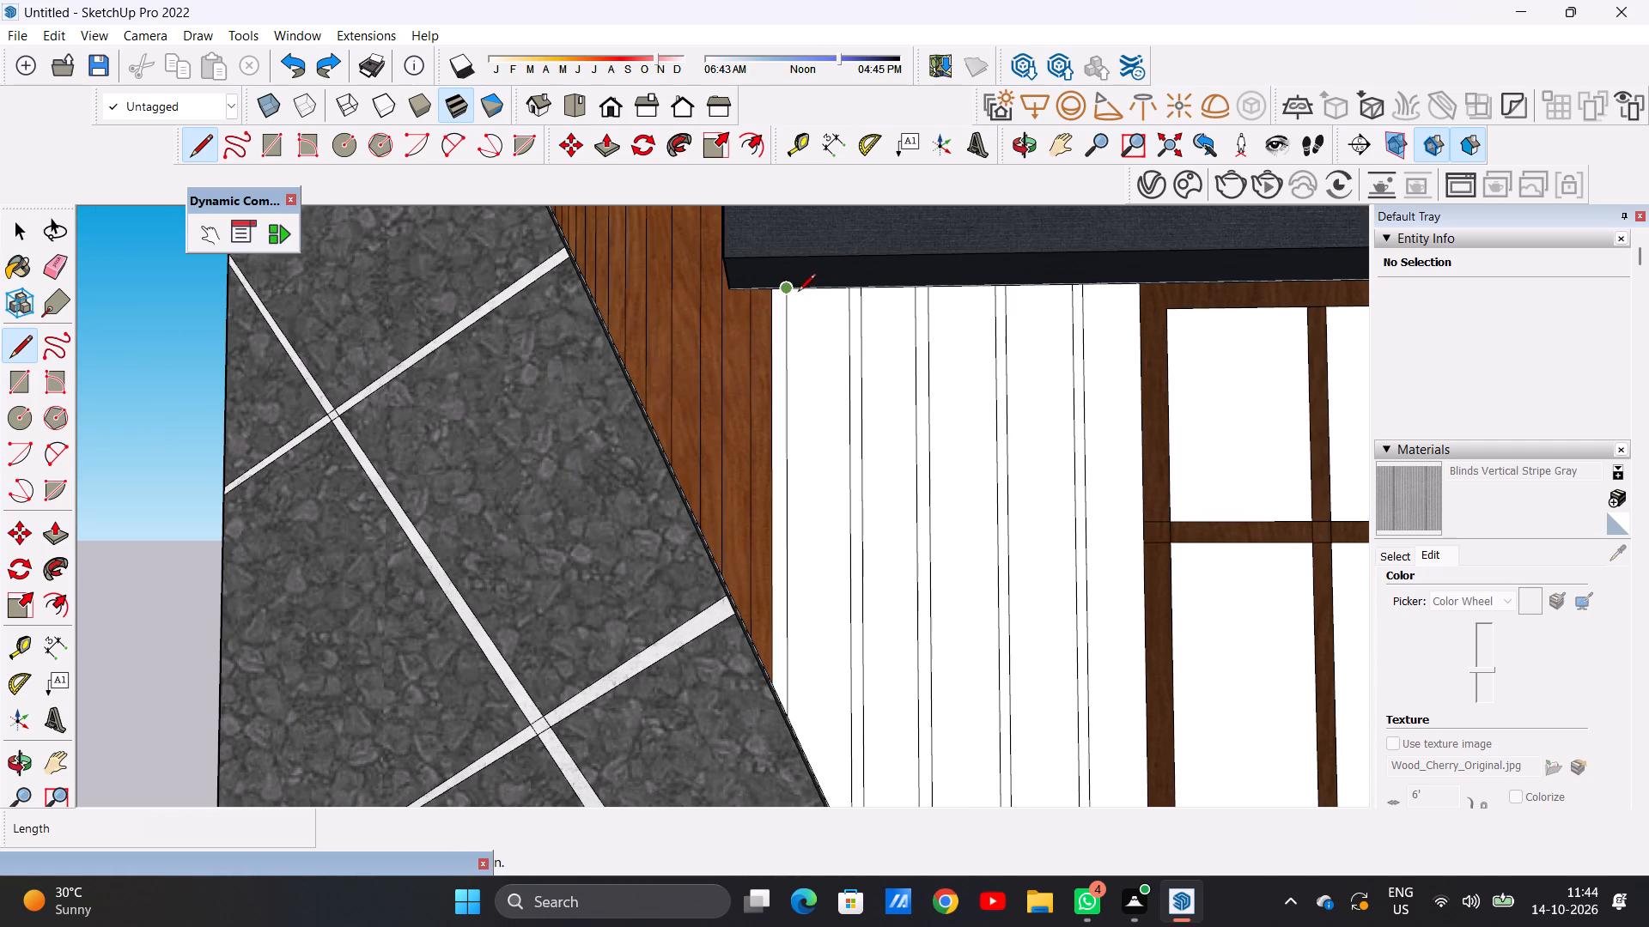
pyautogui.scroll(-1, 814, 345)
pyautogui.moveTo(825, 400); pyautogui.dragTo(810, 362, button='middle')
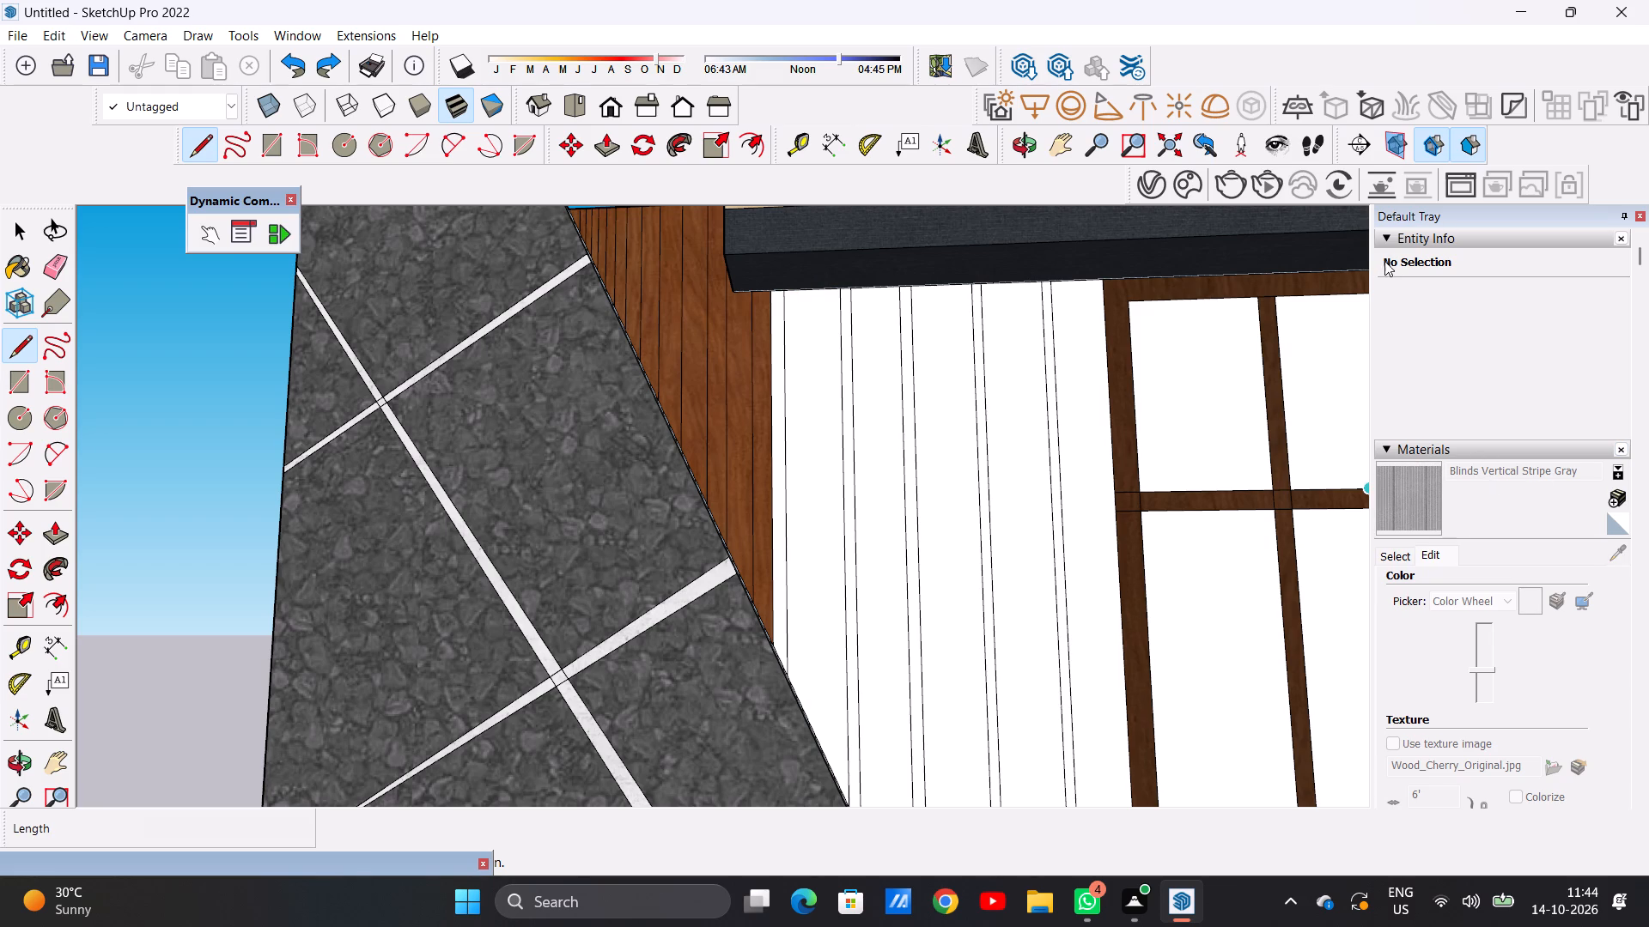
# Paint the five narrow strips between the wide white wall strips with Formica Beige from the Synthetic Surfaces materials.
pyautogui.scroll(1, 1440, 409)
pyautogui.click(1399, 556)
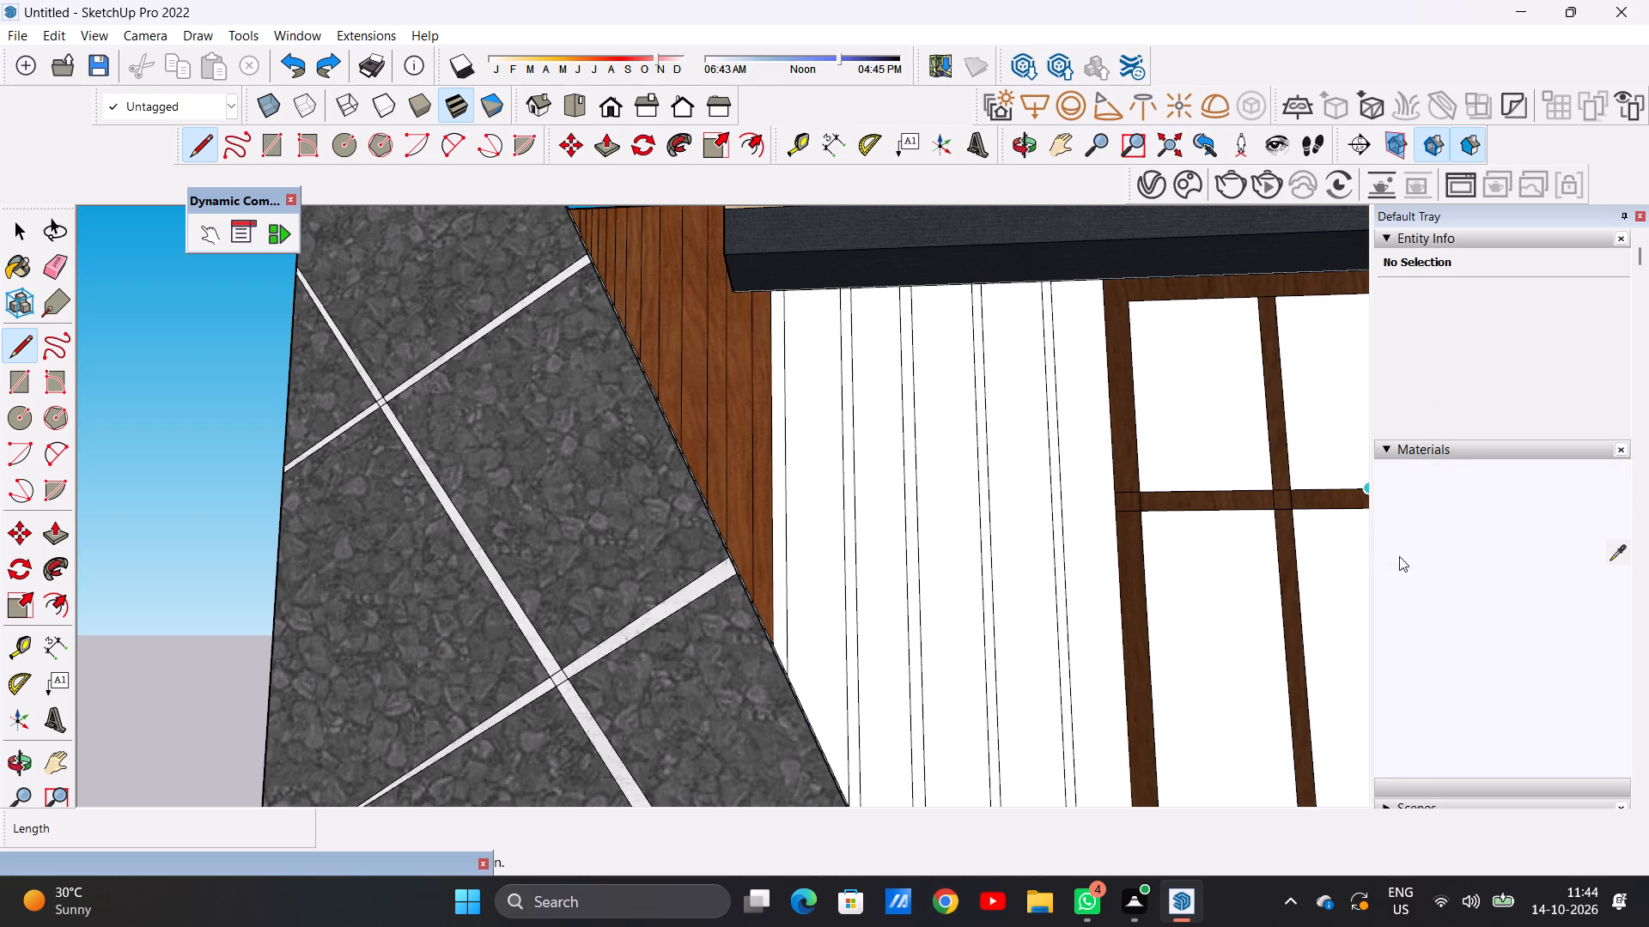
pyautogui.click(1590, 580)
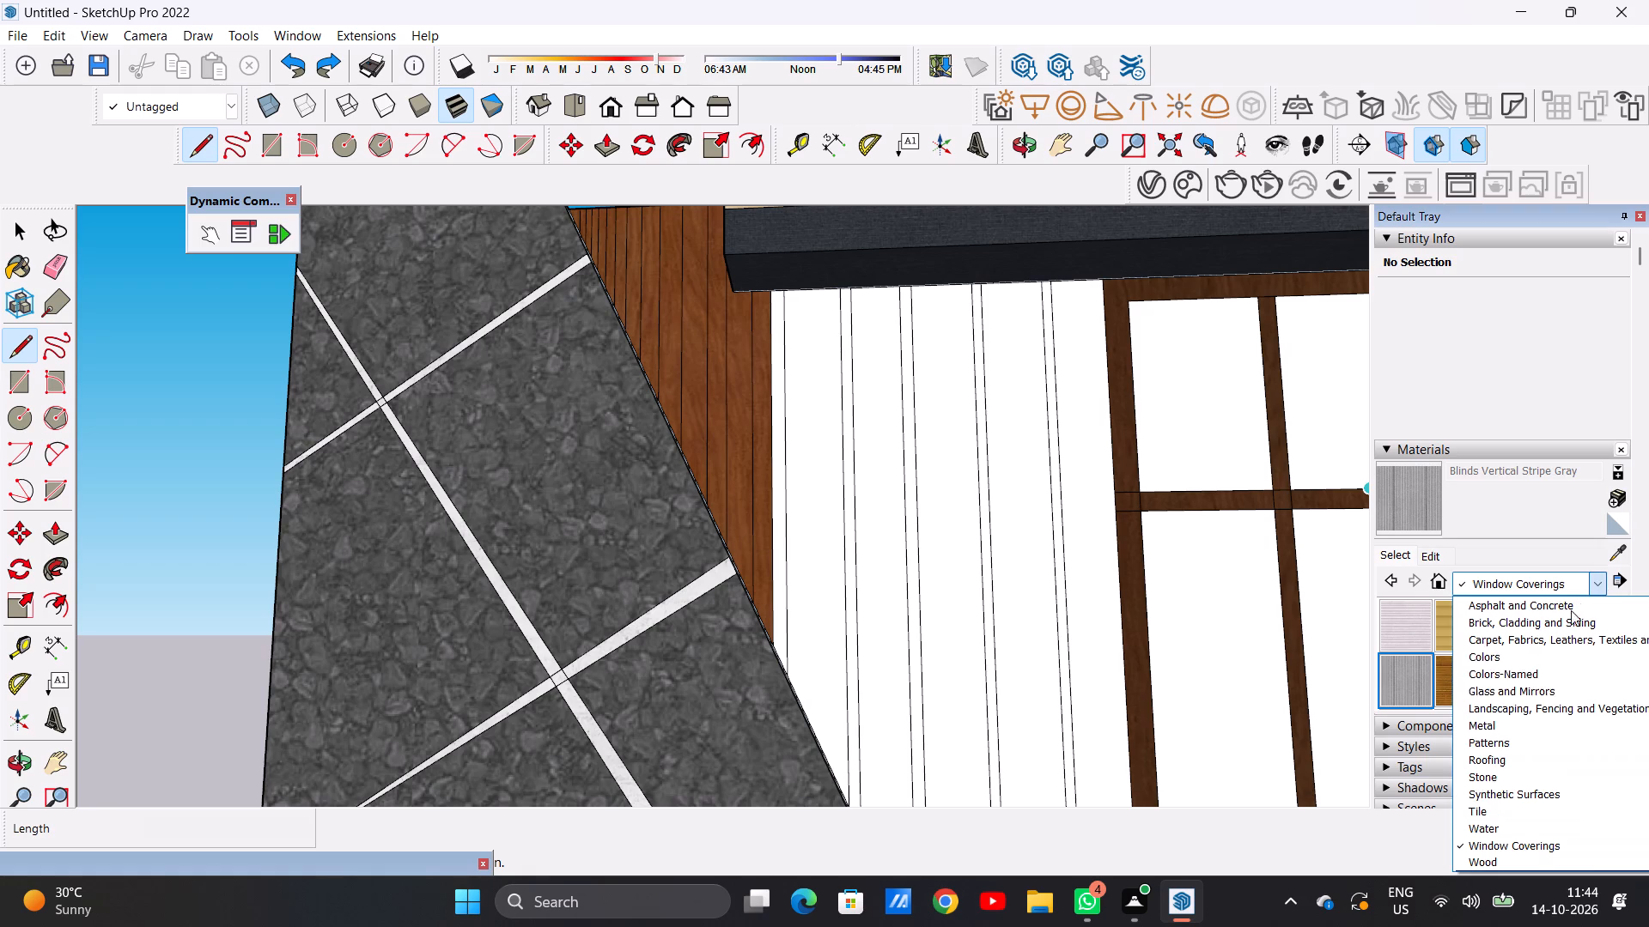
pyautogui.click(1543, 794)
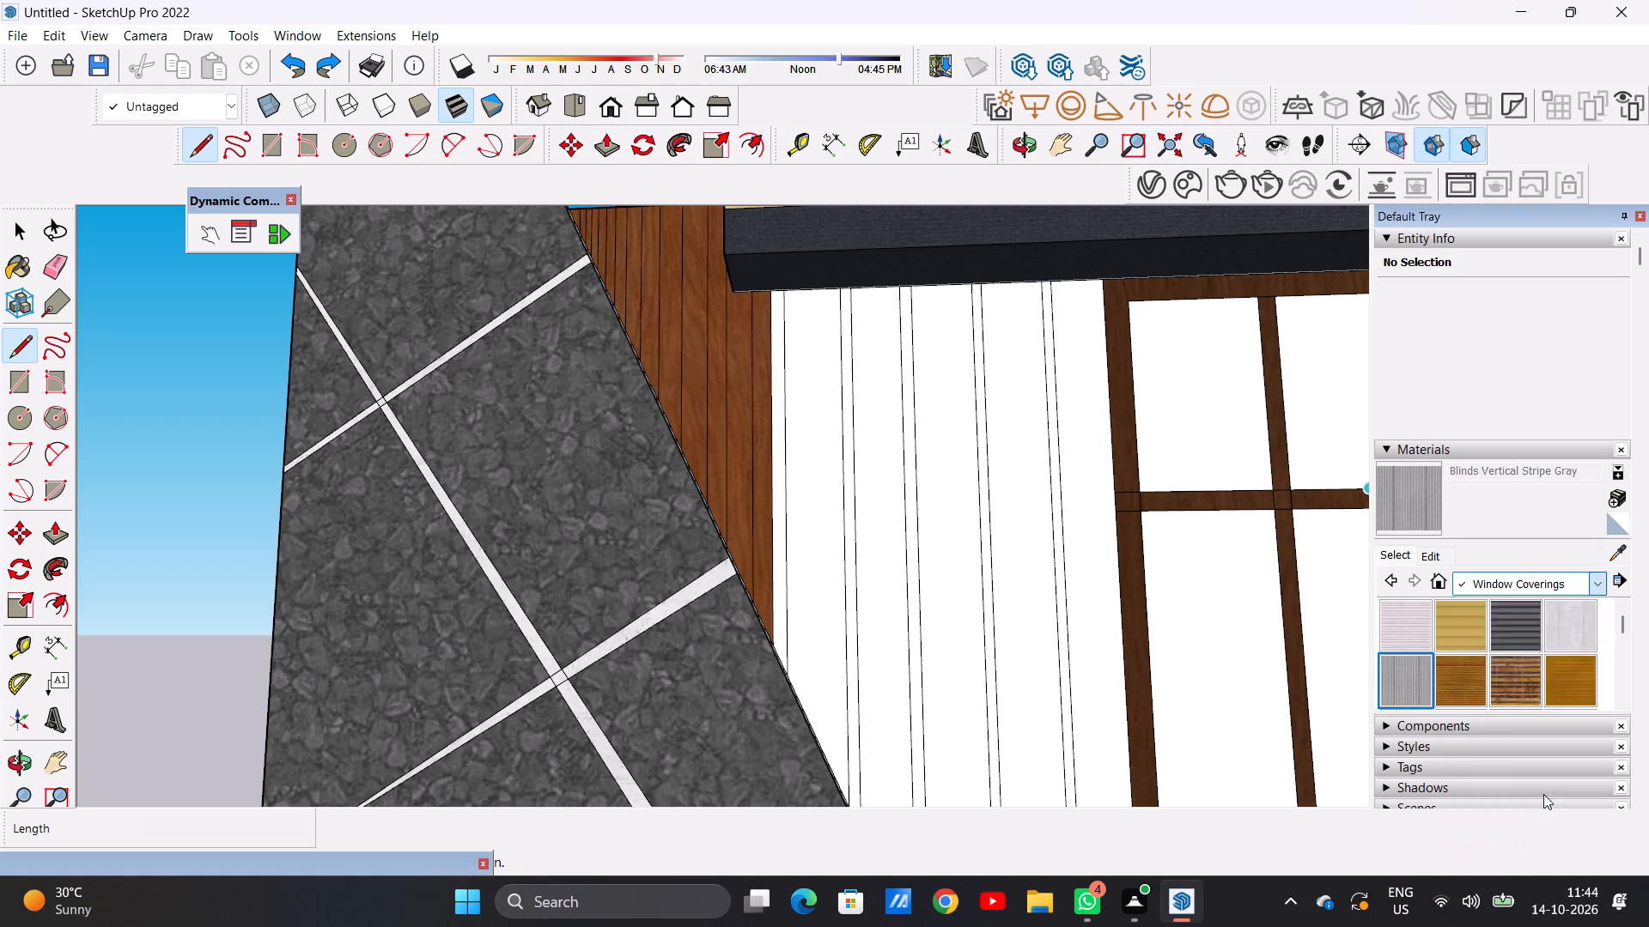
pyautogui.click(1406, 626)
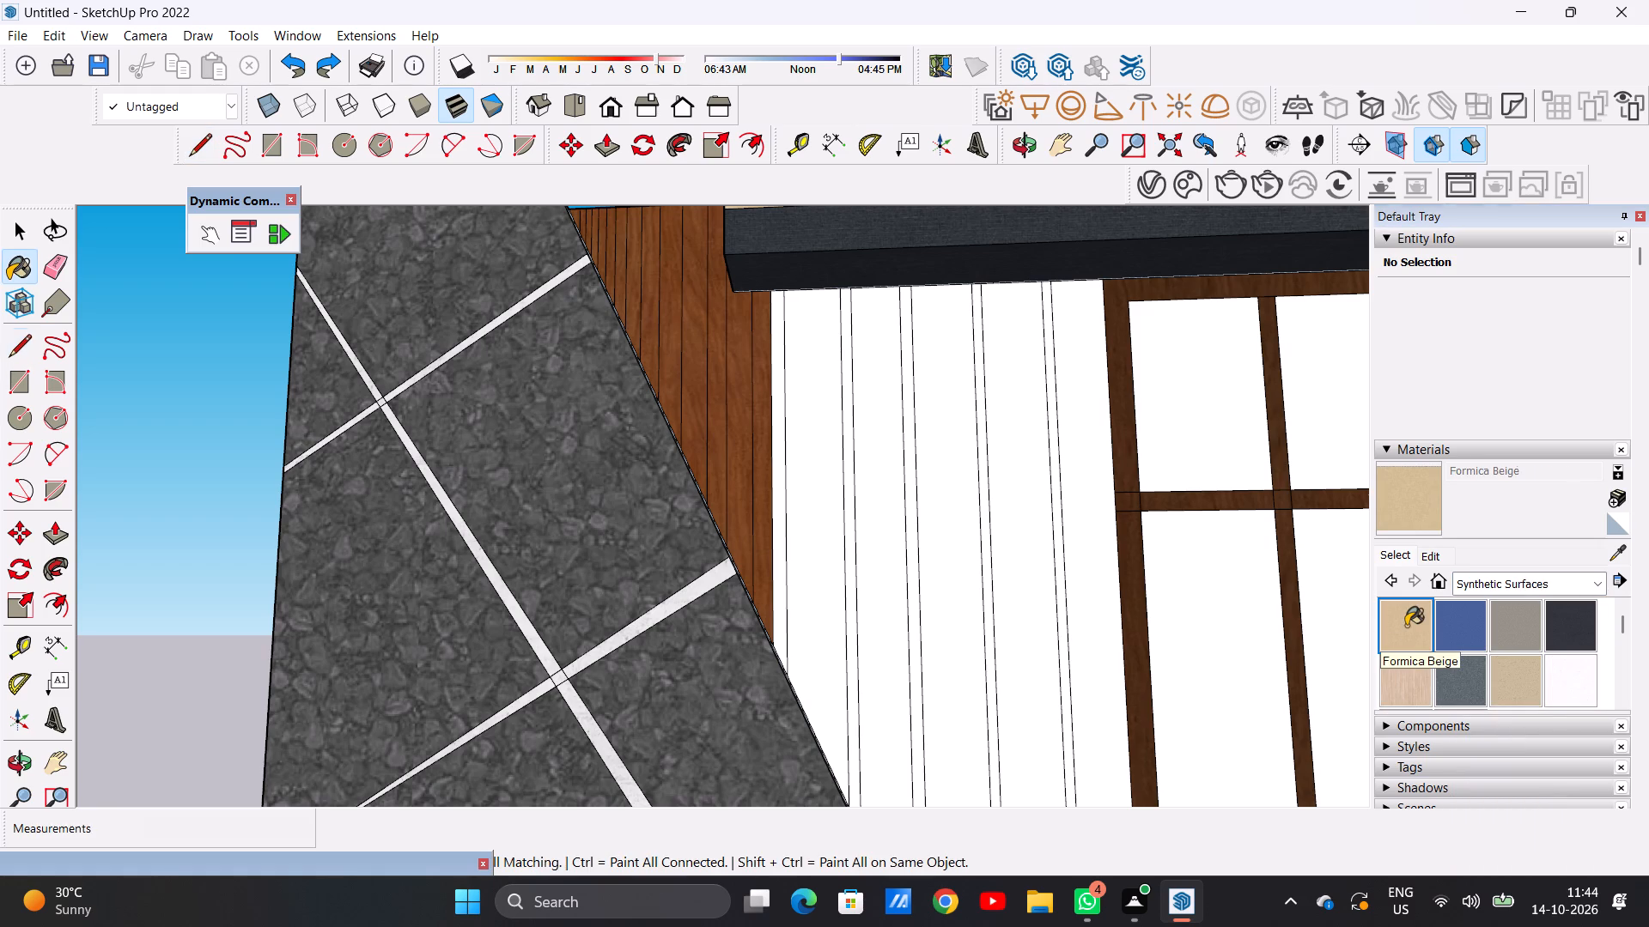
pyautogui.scroll(6, 793, 407)
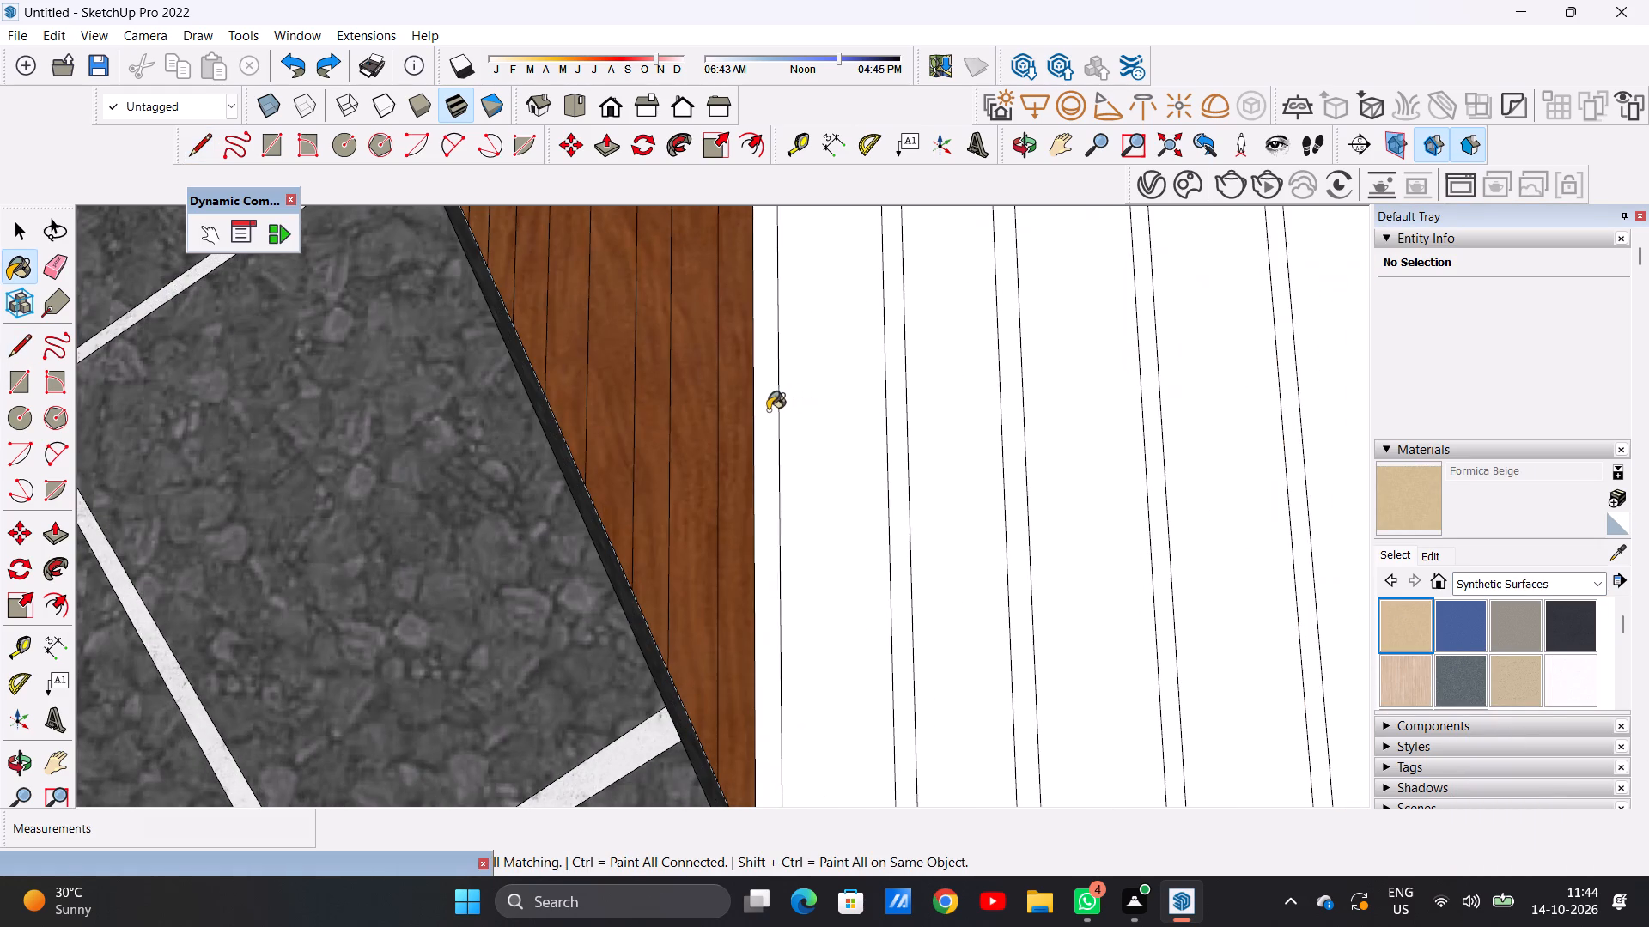
pyautogui.click(768, 412)
pyautogui.click(889, 418)
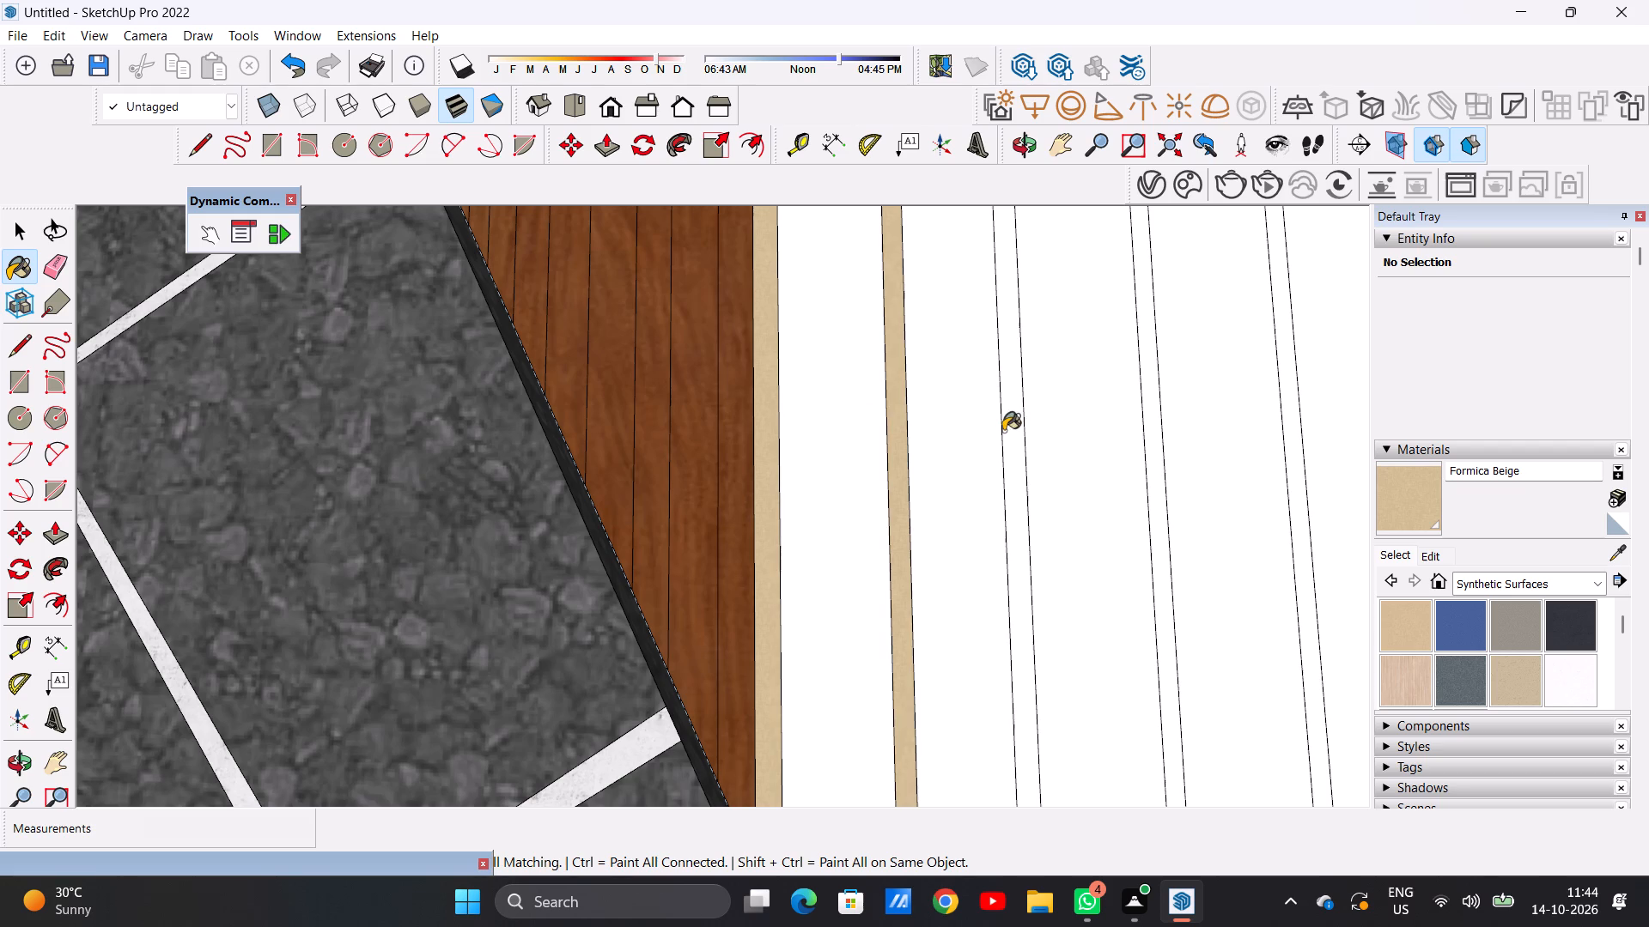
pyautogui.click(1008, 432)
pyautogui.click(1156, 433)
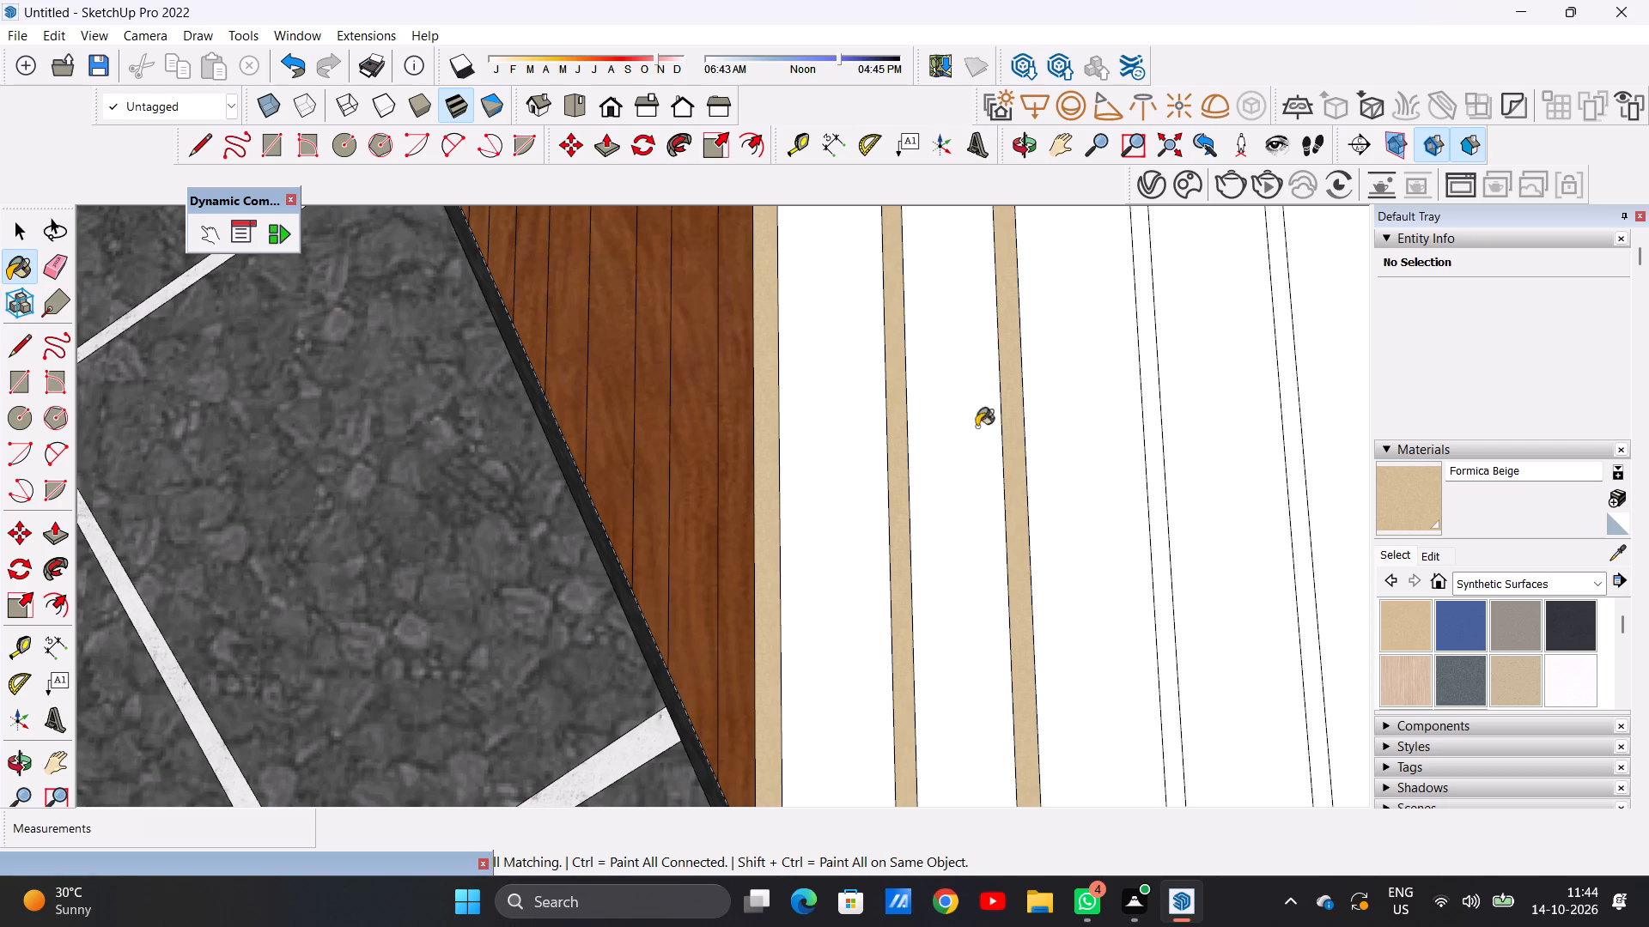
pyautogui.scroll(-12, 904, 438)
pyautogui.scroll(11, 1091, 408)
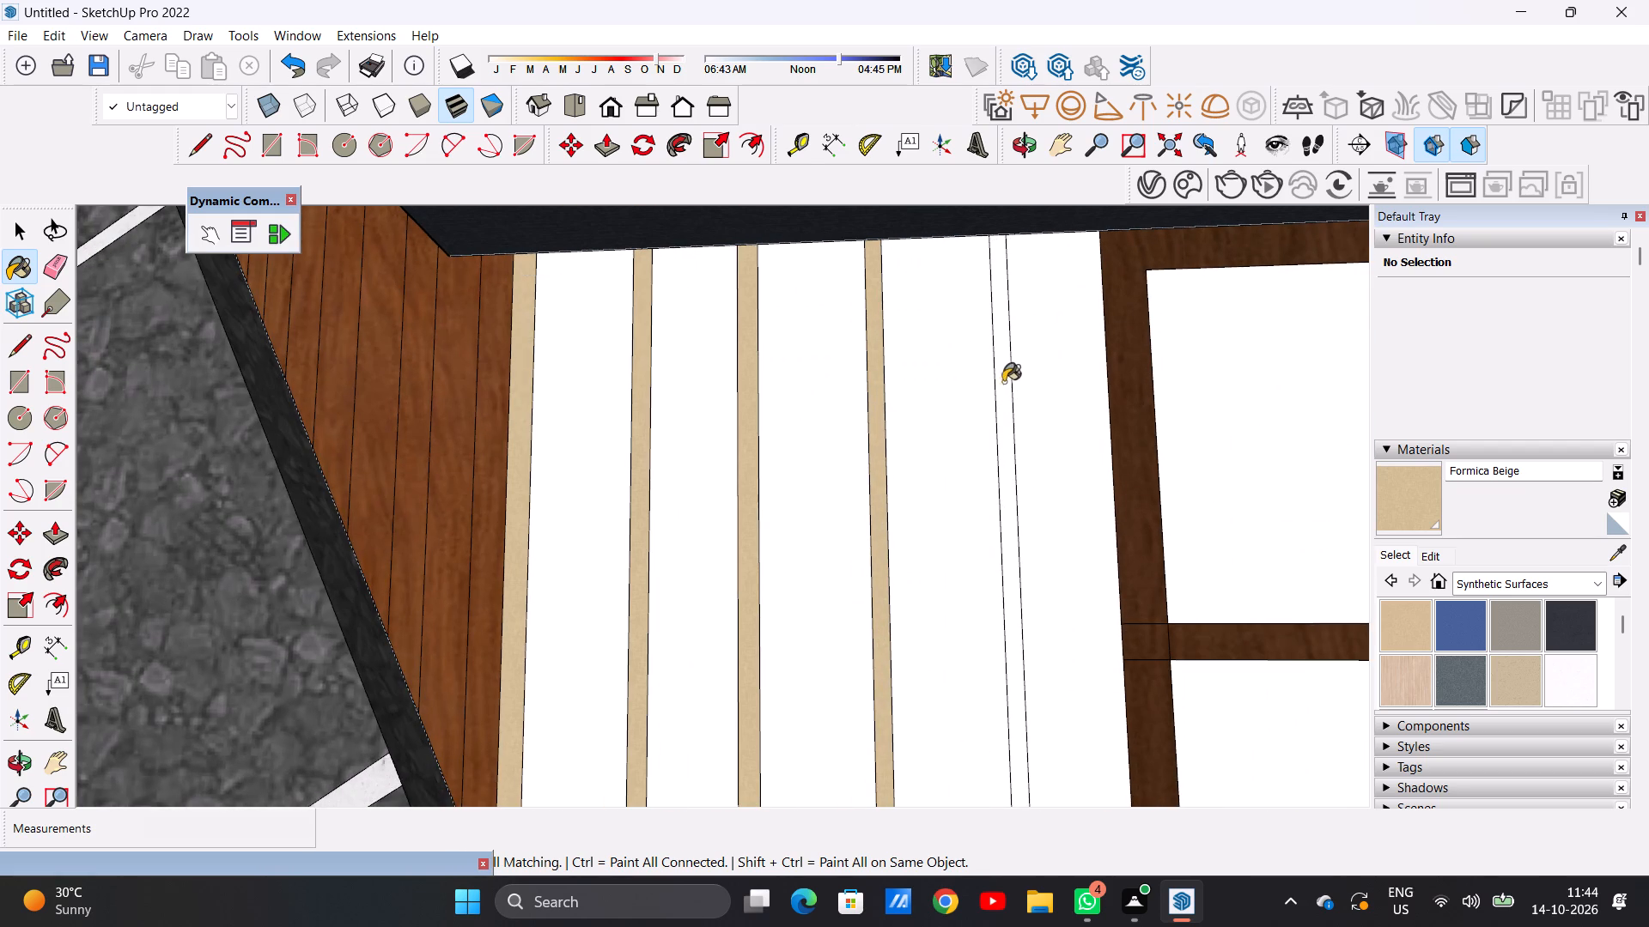
pyautogui.click(1000, 384)
pyautogui.press('space')
# Draw a vertical line about 7' long just beside the first beige strip, from the dark frame's underside to the sloped stone panel.
pyautogui.write('l')
pyautogui.scroll(-11, 1009, 393)
pyautogui.scroll(5, 844, 430)
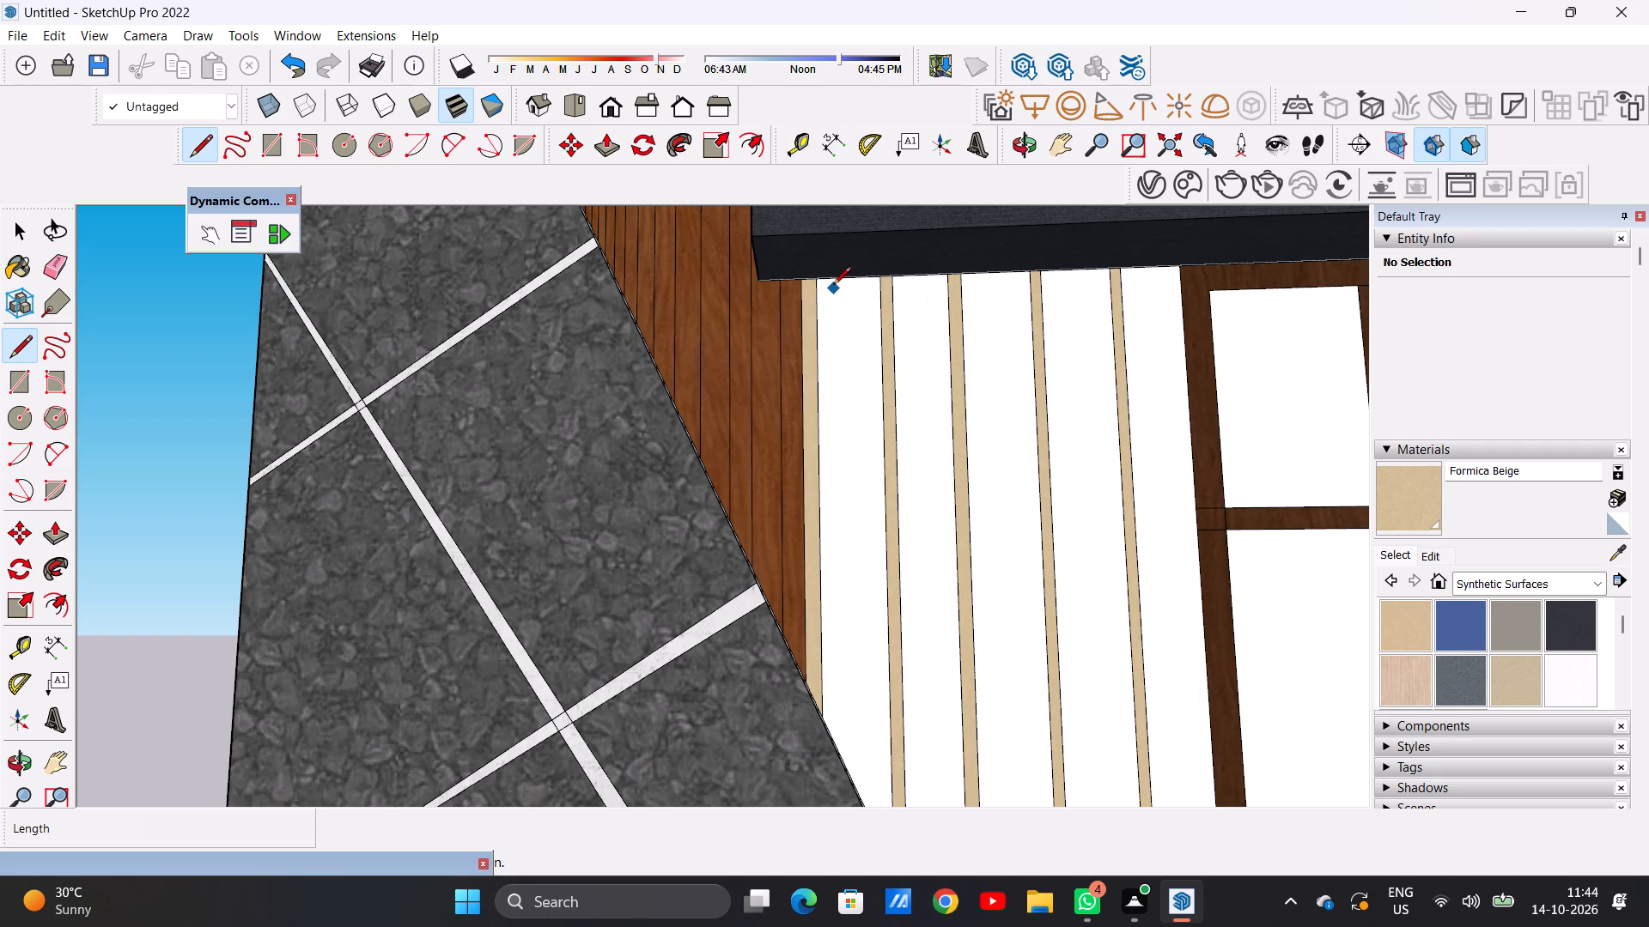
pyautogui.scroll(5, 833, 286)
pyautogui.click(827, 276)
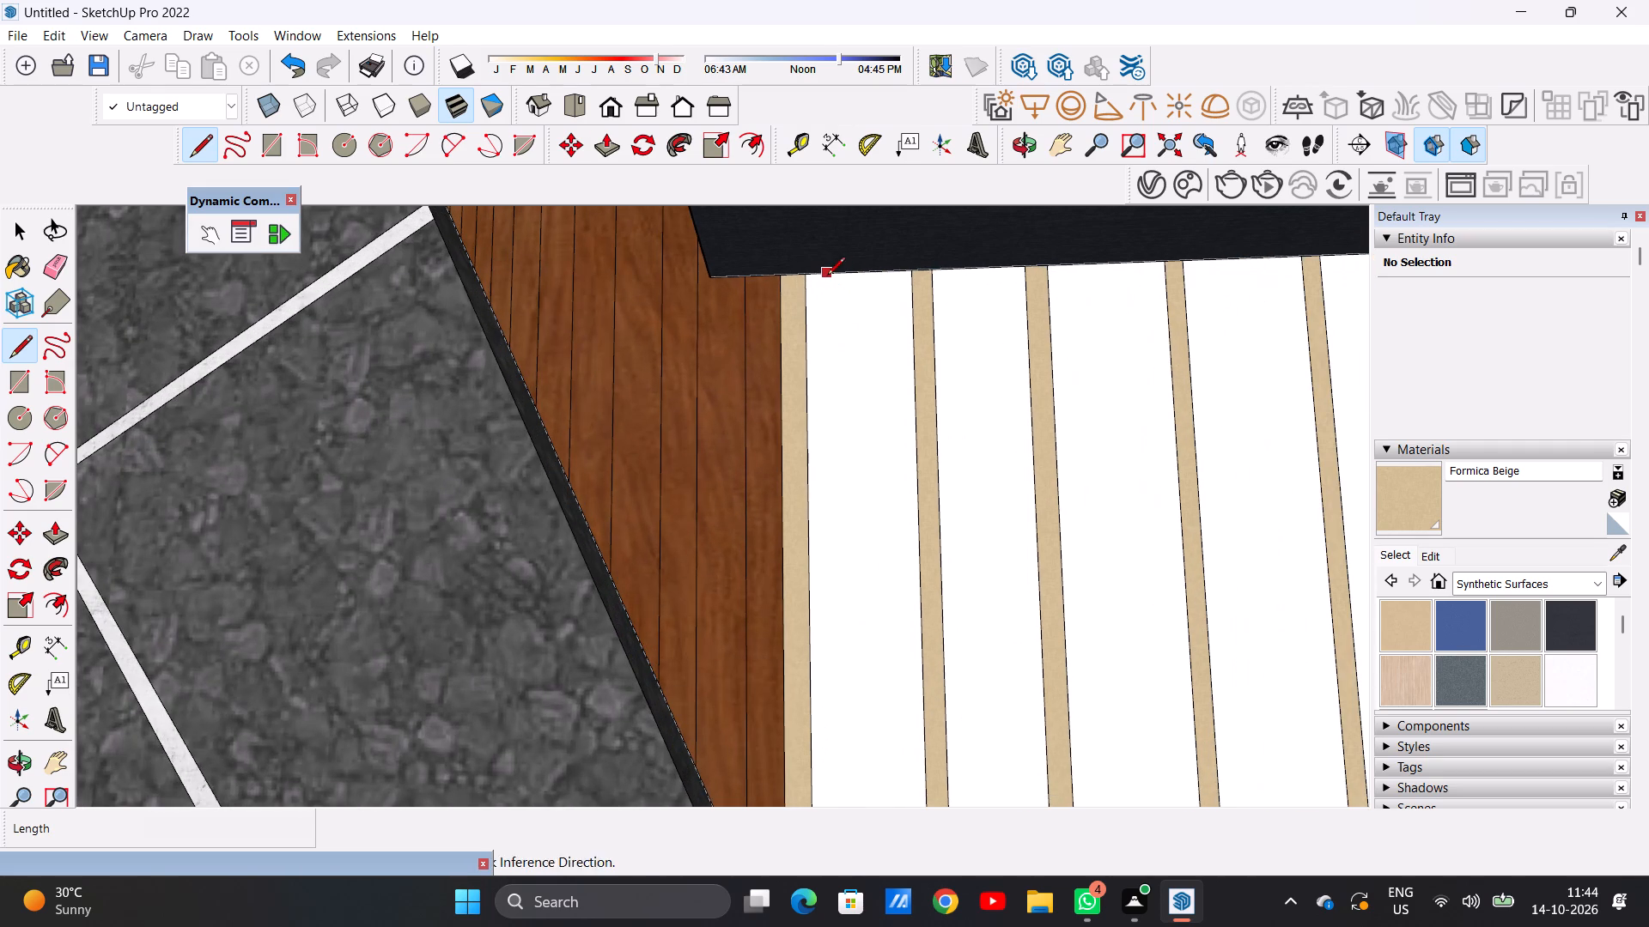
pyautogui.scroll(-5, 837, 379)
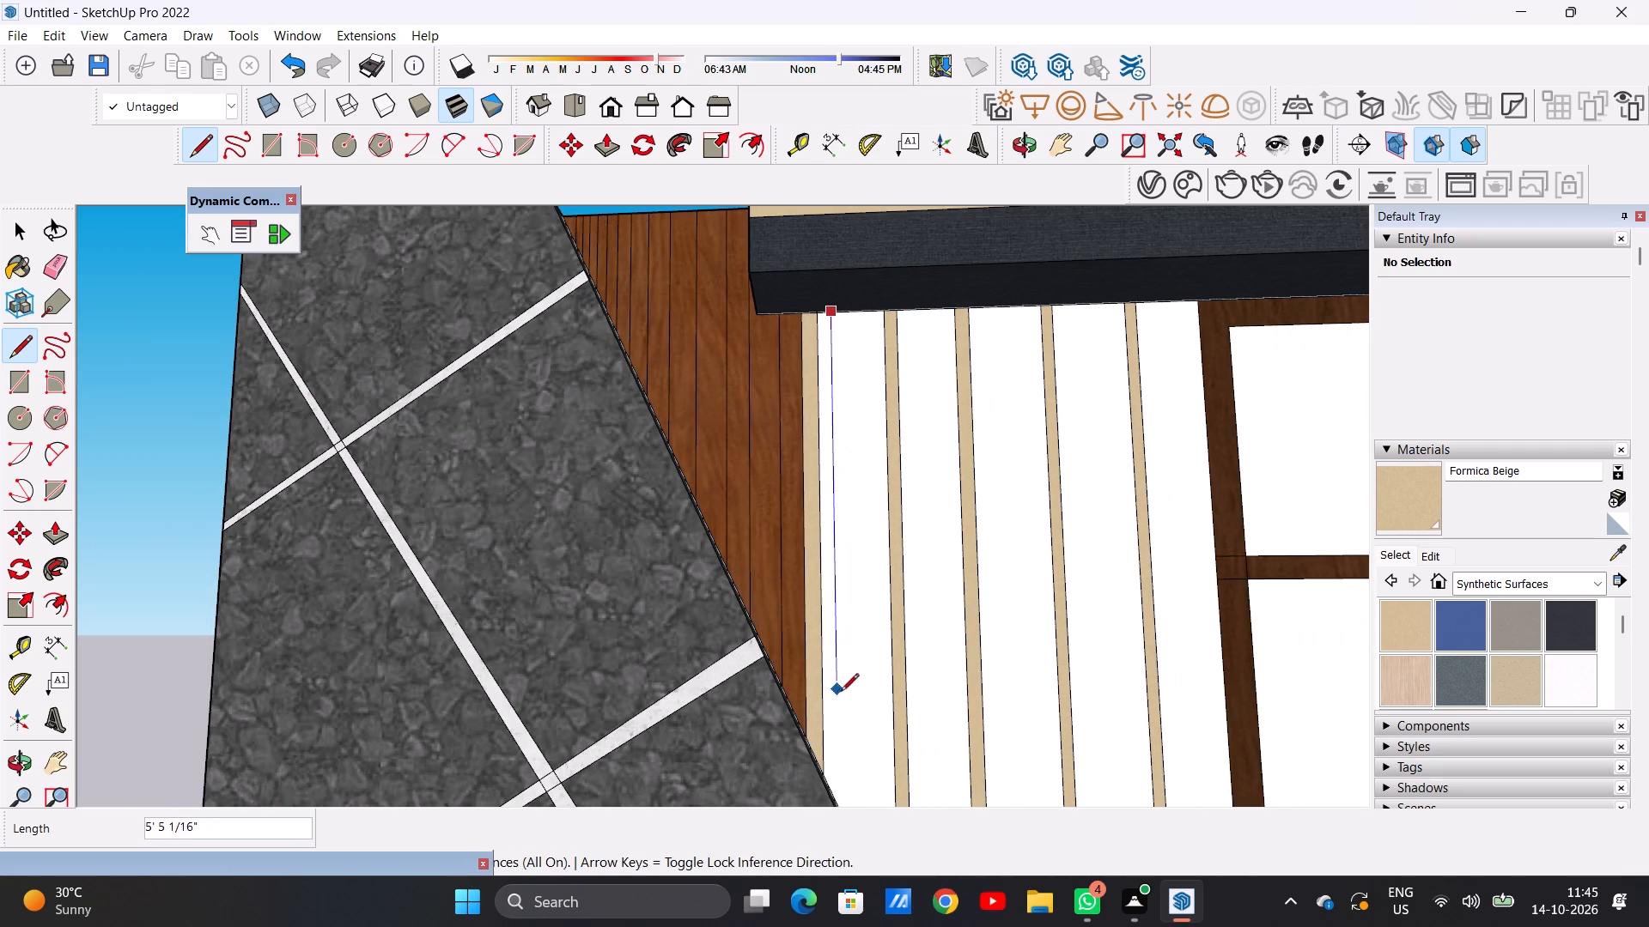
pyautogui.click(843, 800)
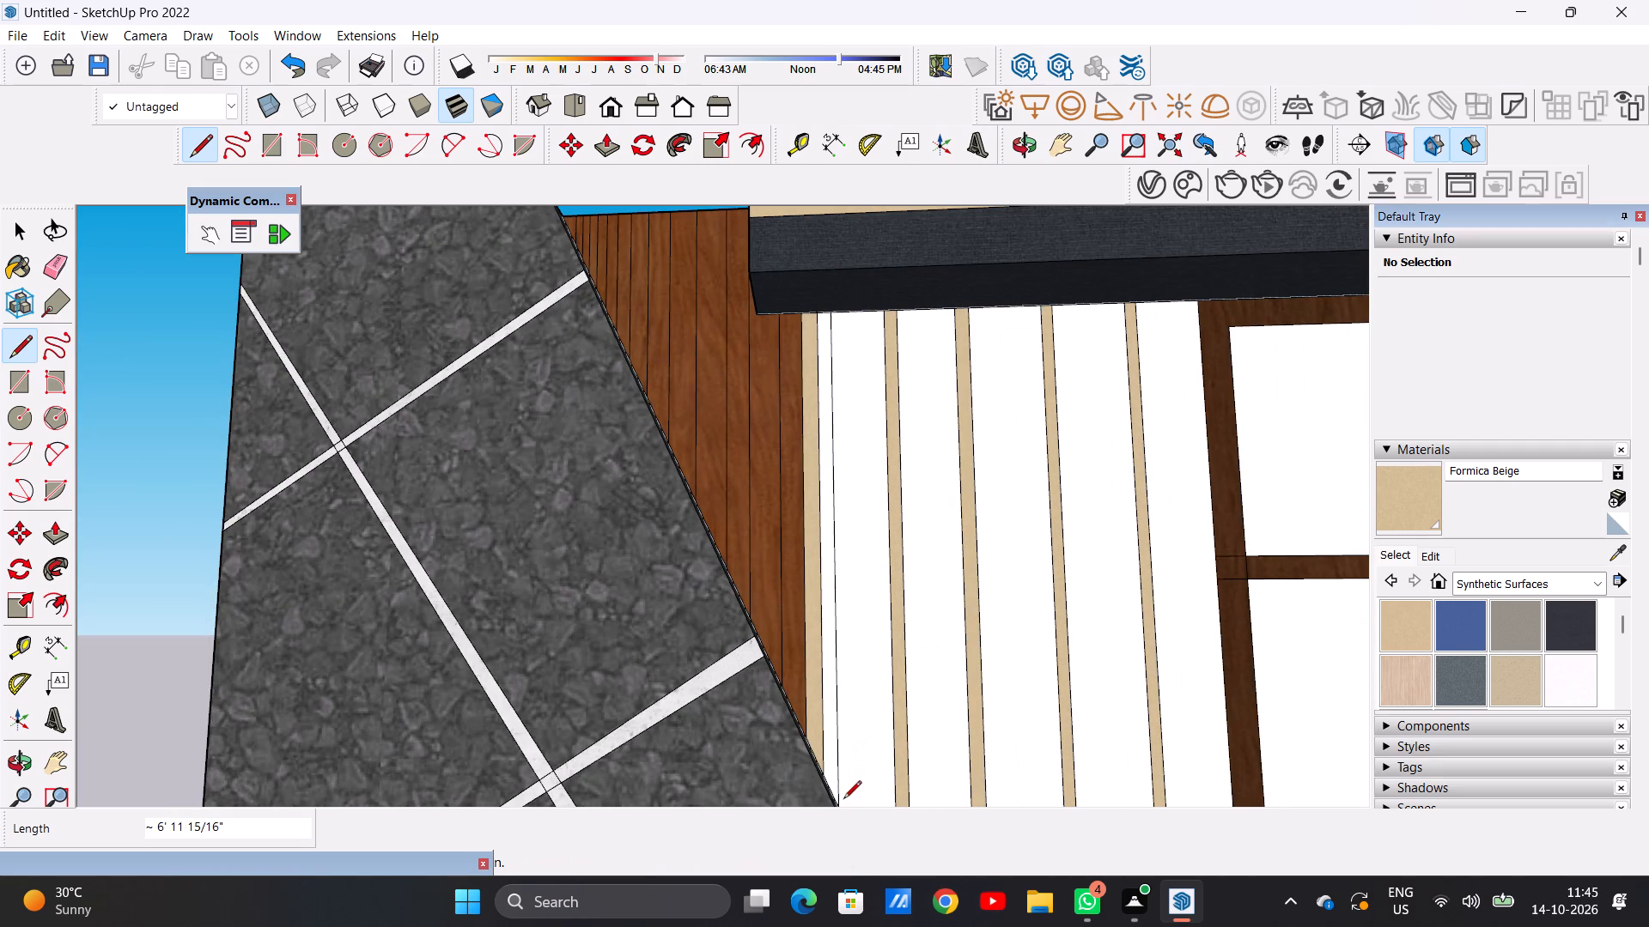
pyautogui.press('space')
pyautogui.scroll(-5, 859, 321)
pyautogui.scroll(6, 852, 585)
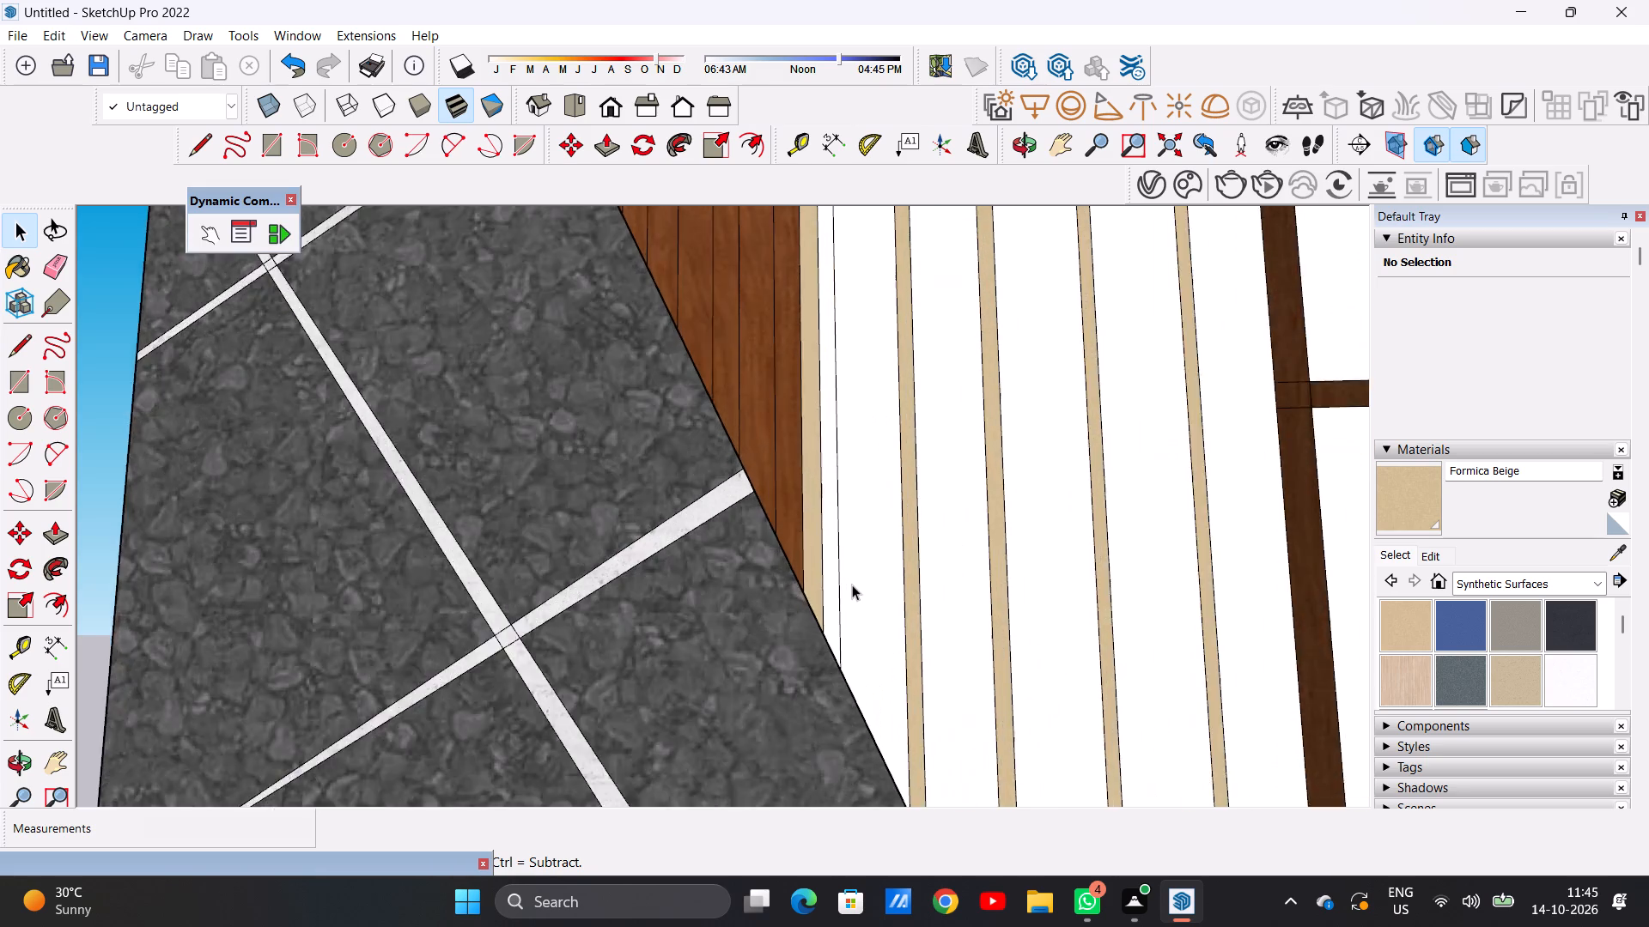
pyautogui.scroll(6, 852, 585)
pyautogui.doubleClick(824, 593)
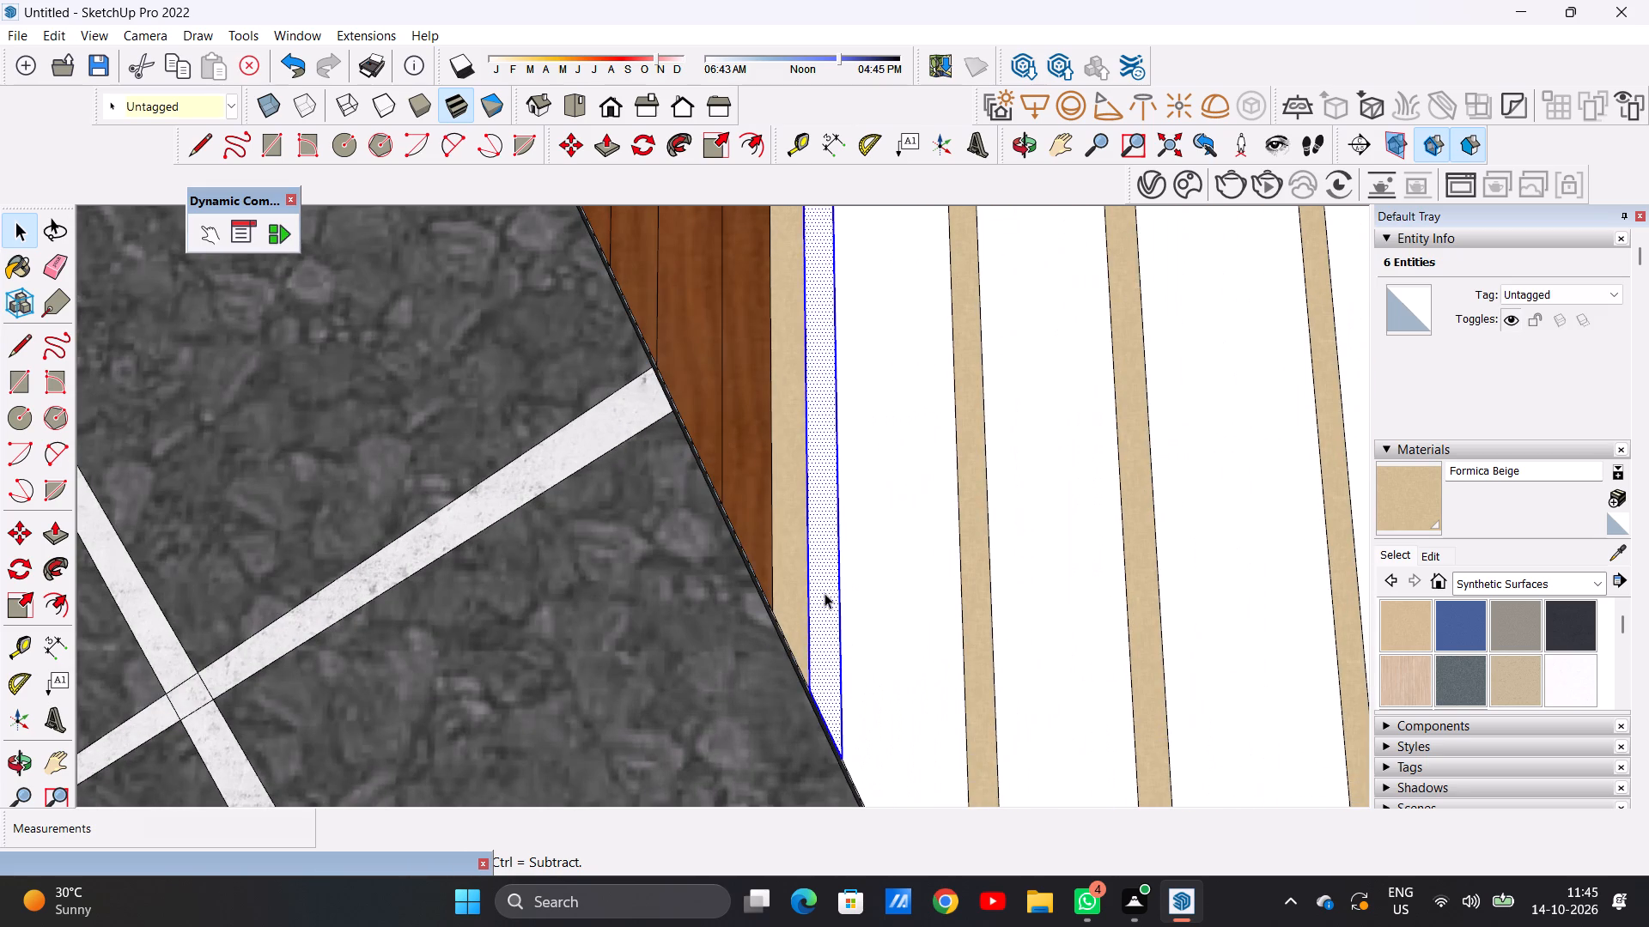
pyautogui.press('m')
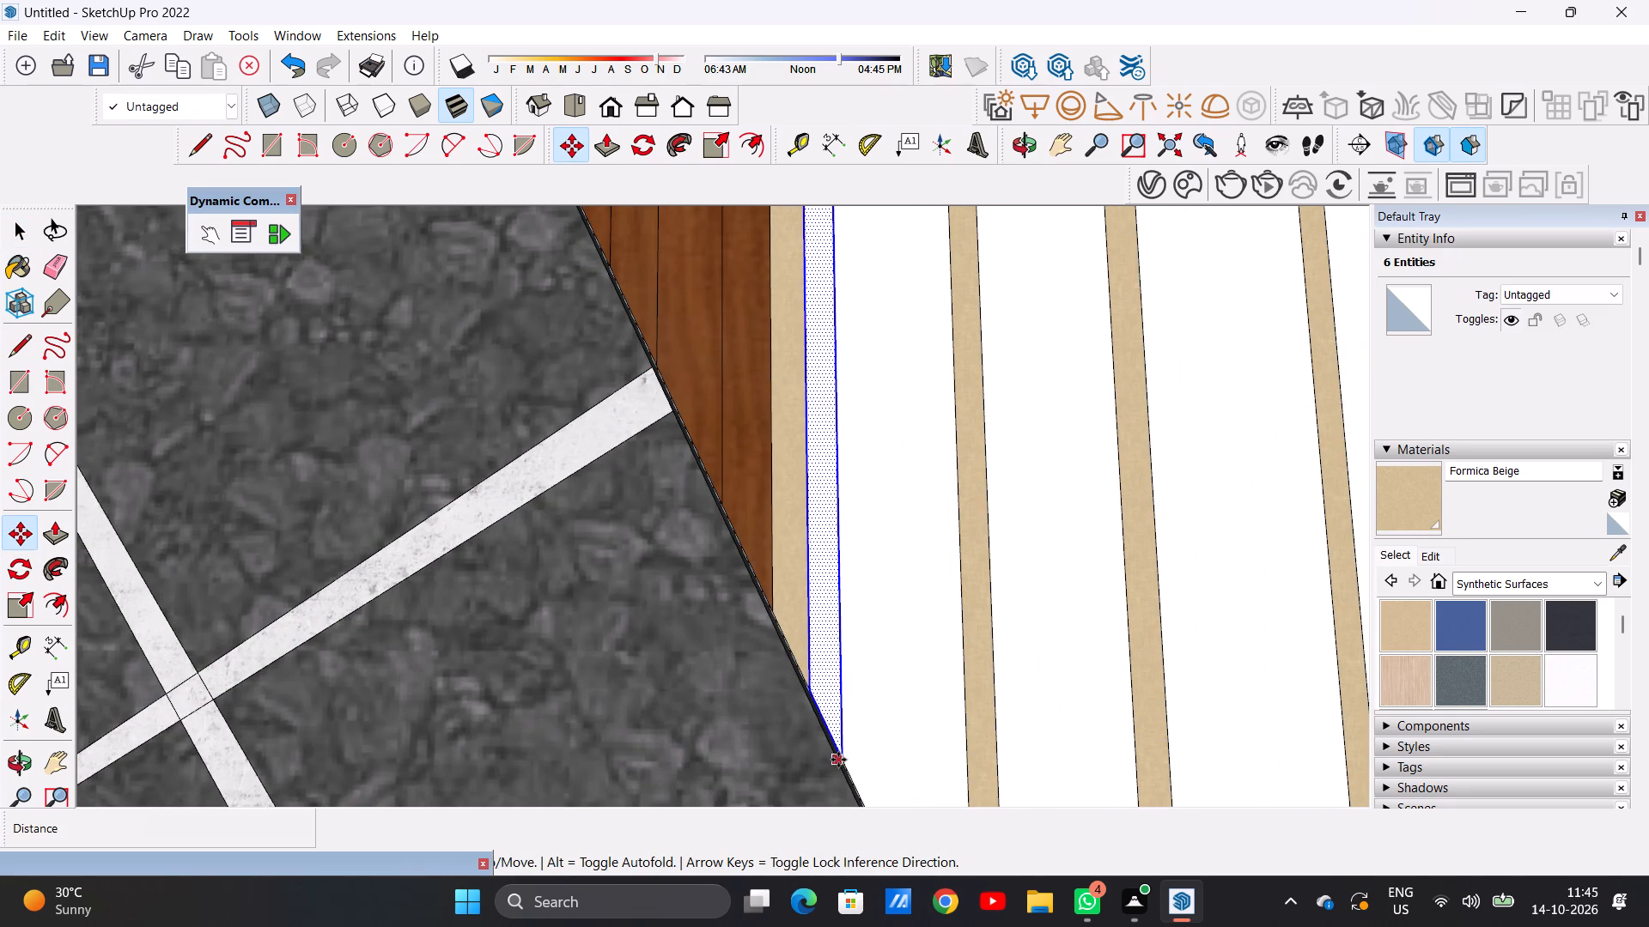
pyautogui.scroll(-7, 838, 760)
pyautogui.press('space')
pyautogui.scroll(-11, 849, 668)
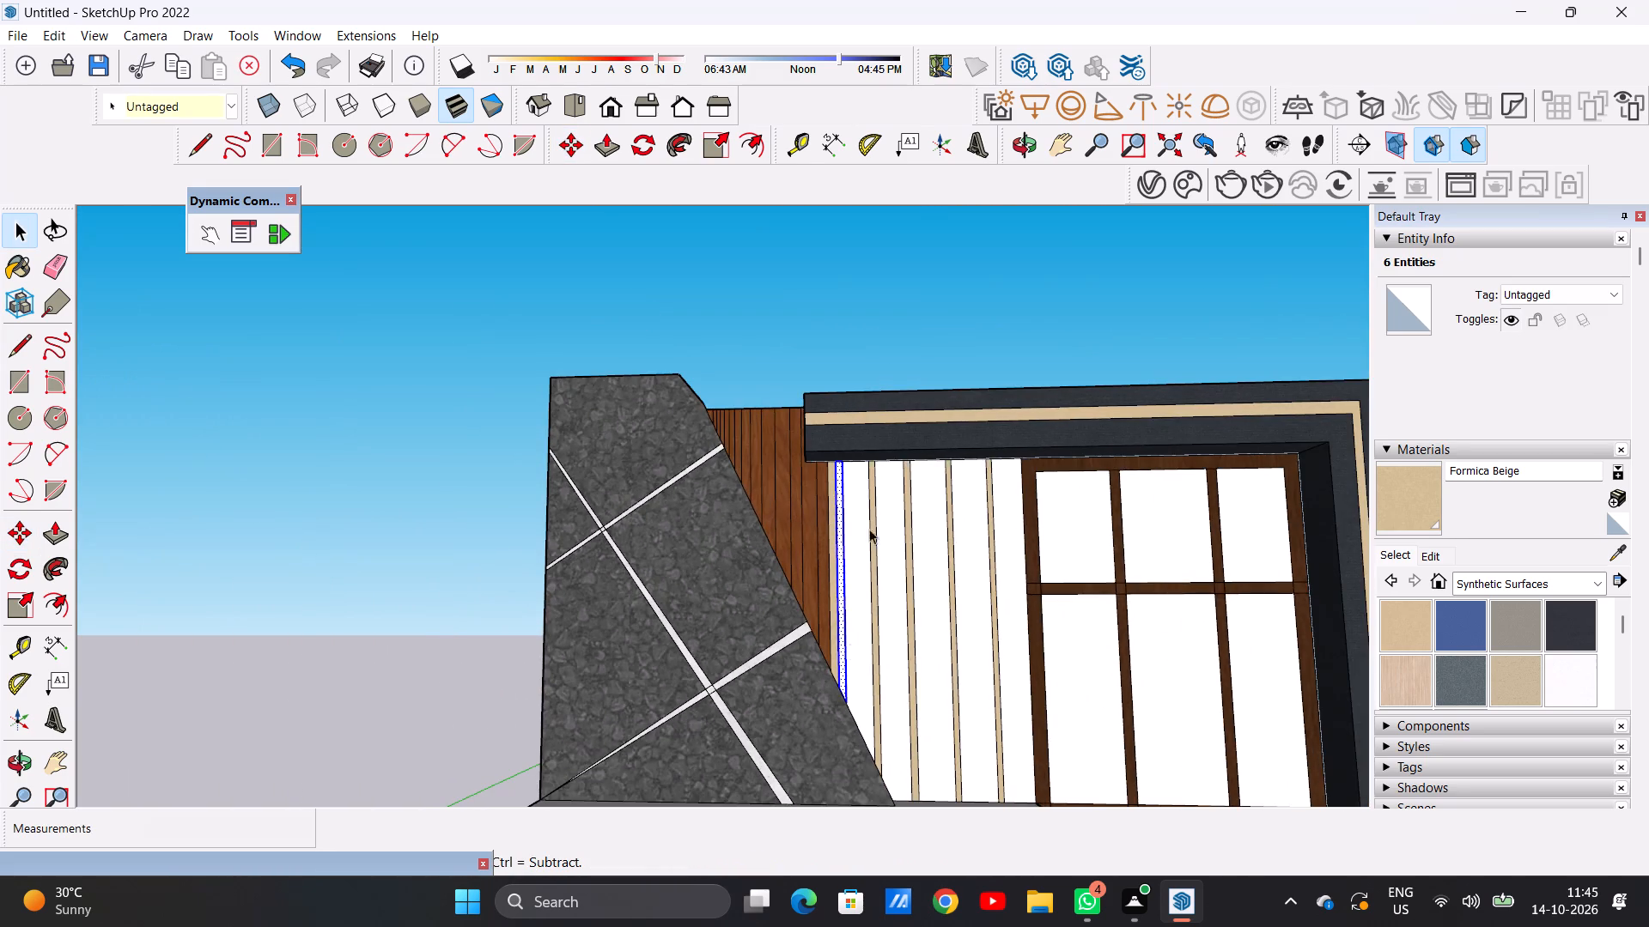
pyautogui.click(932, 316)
# Draw a second vertical line about 7' 6" long in the first white strip, from the dark frame's underside to the sloped stone panel.
pyautogui.scroll(4, 870, 712)
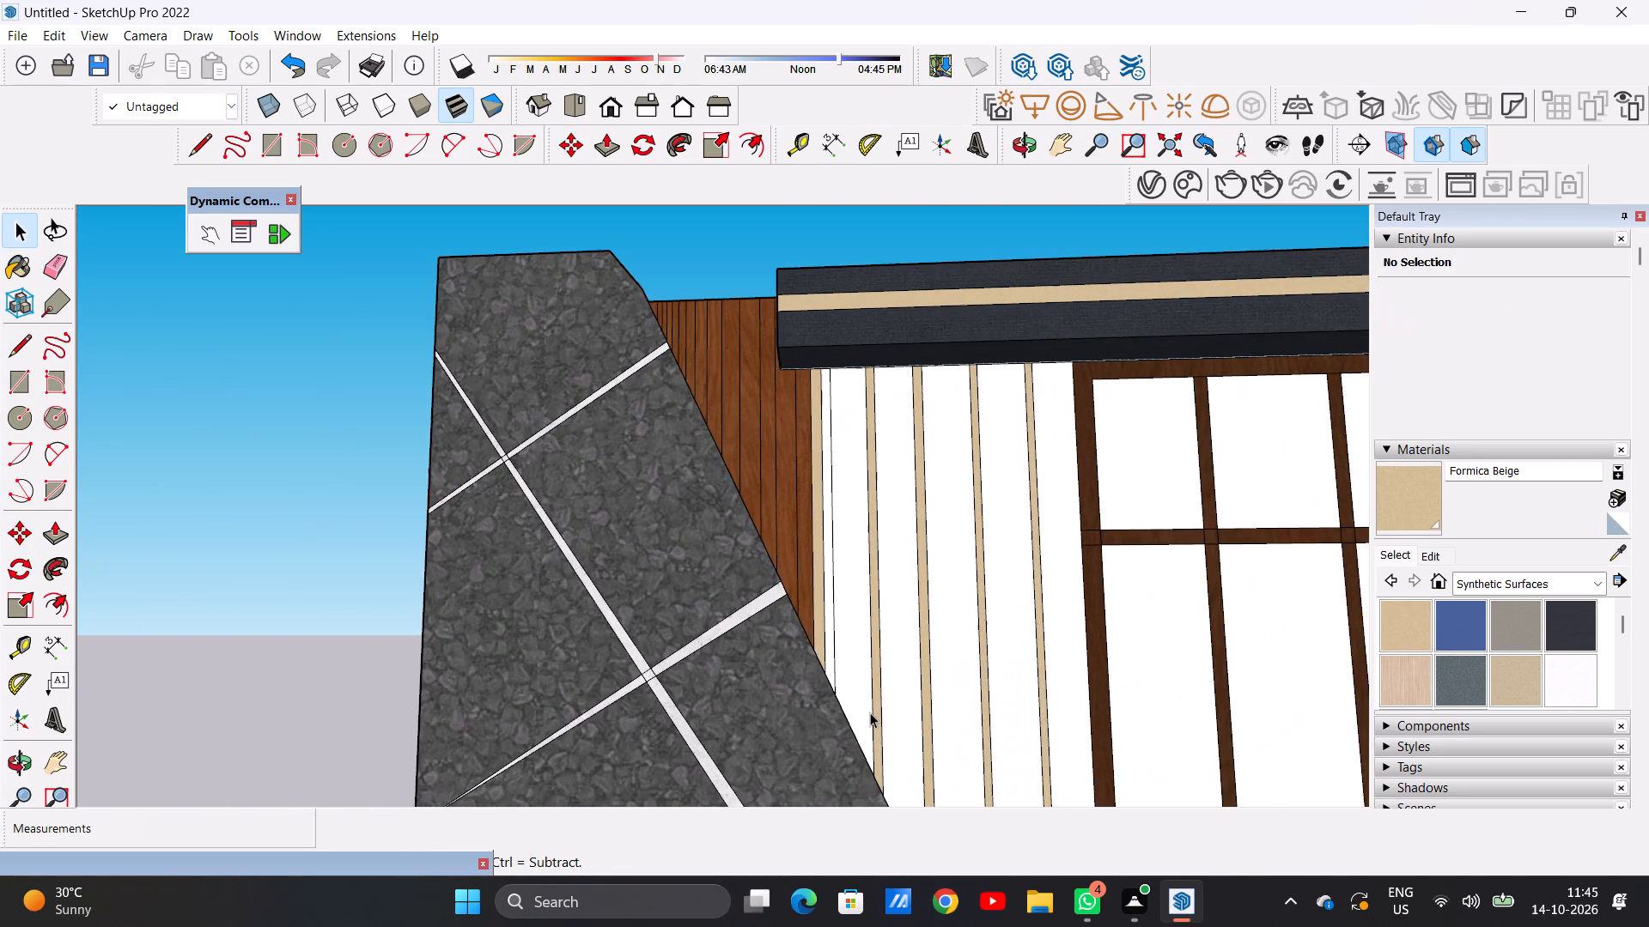
pyautogui.press('l')
pyautogui.scroll(5, 852, 500)
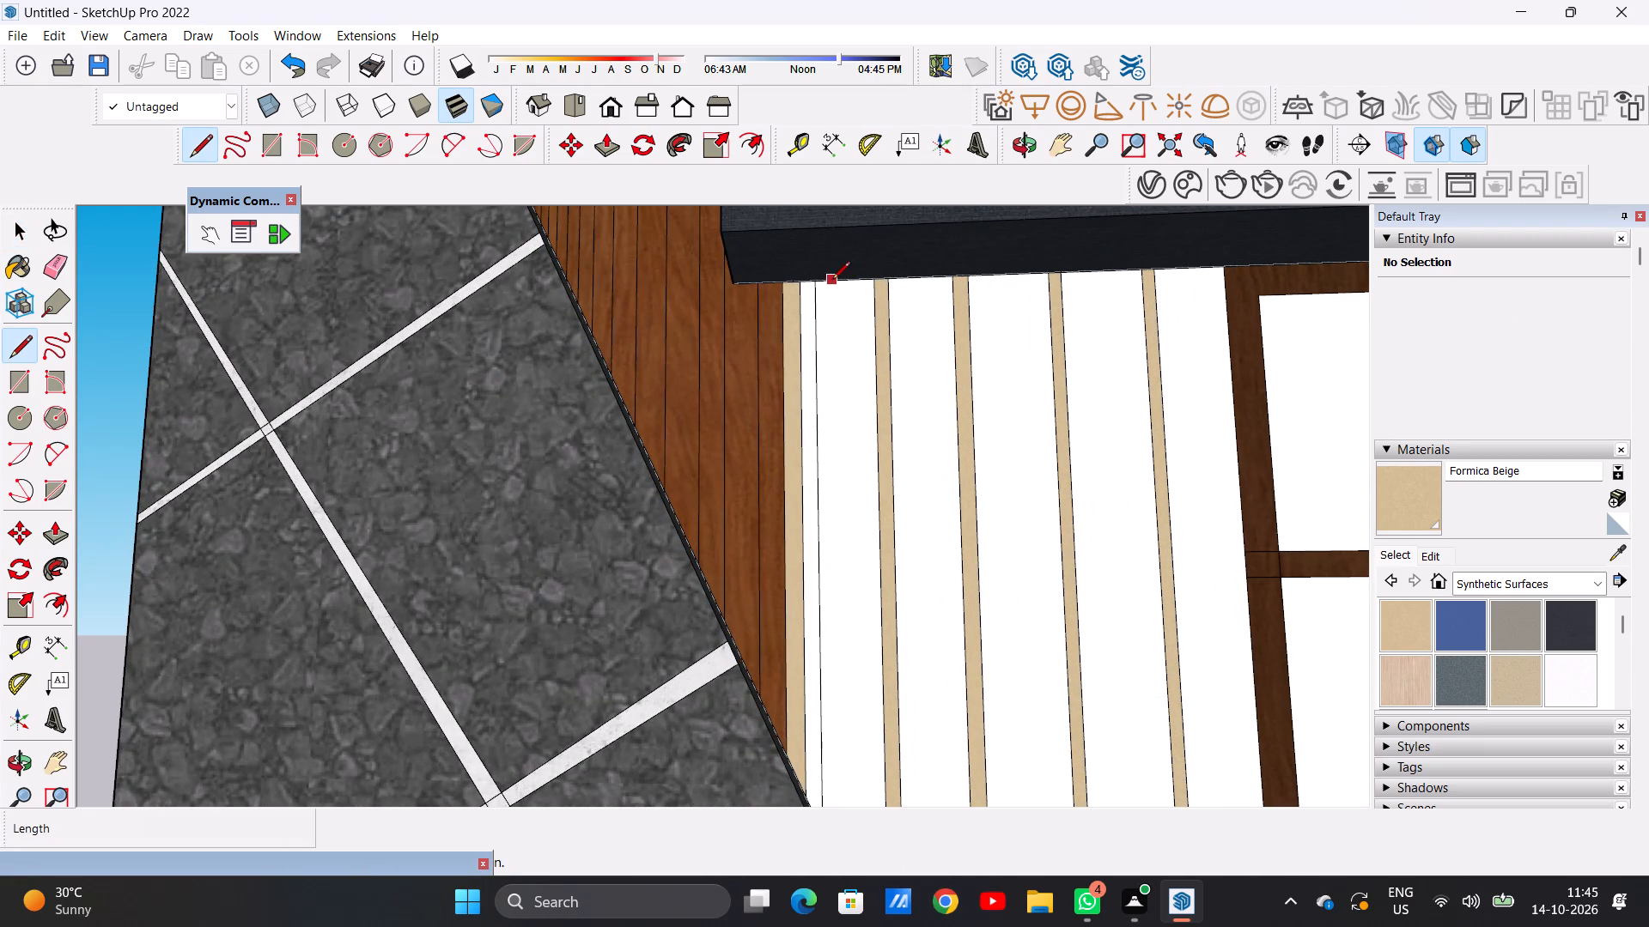
pyautogui.click(832, 280)
pyautogui.scroll(-6, 843, 512)
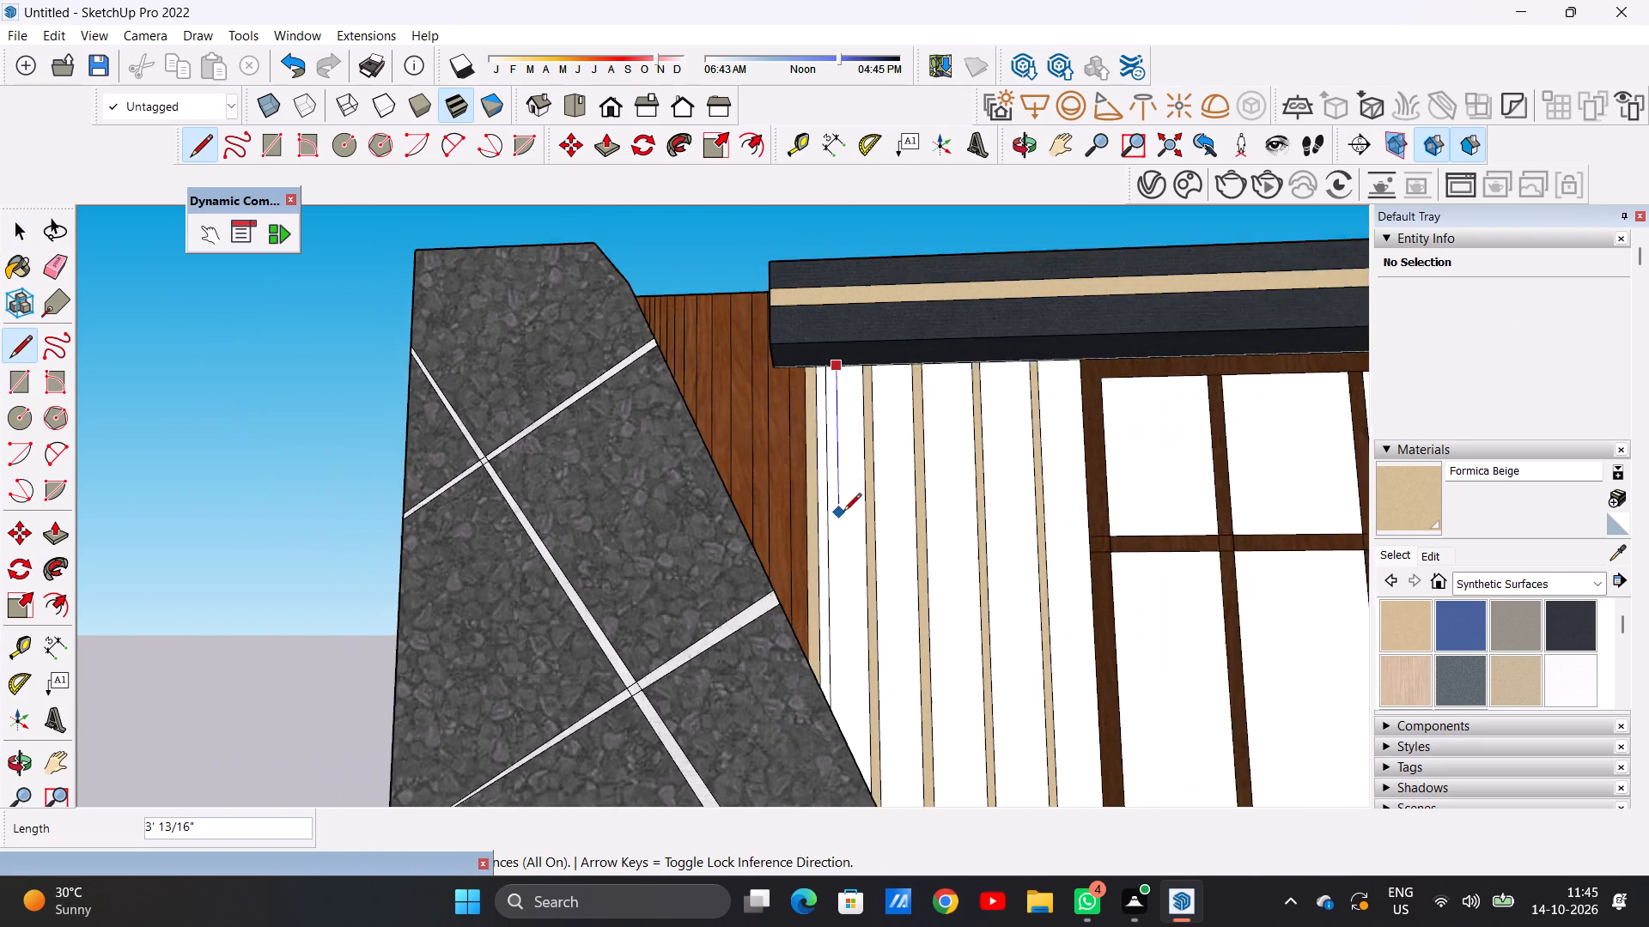
pyautogui.moveTo(849, 698); pyautogui.dragTo(764, 748, button='middle')
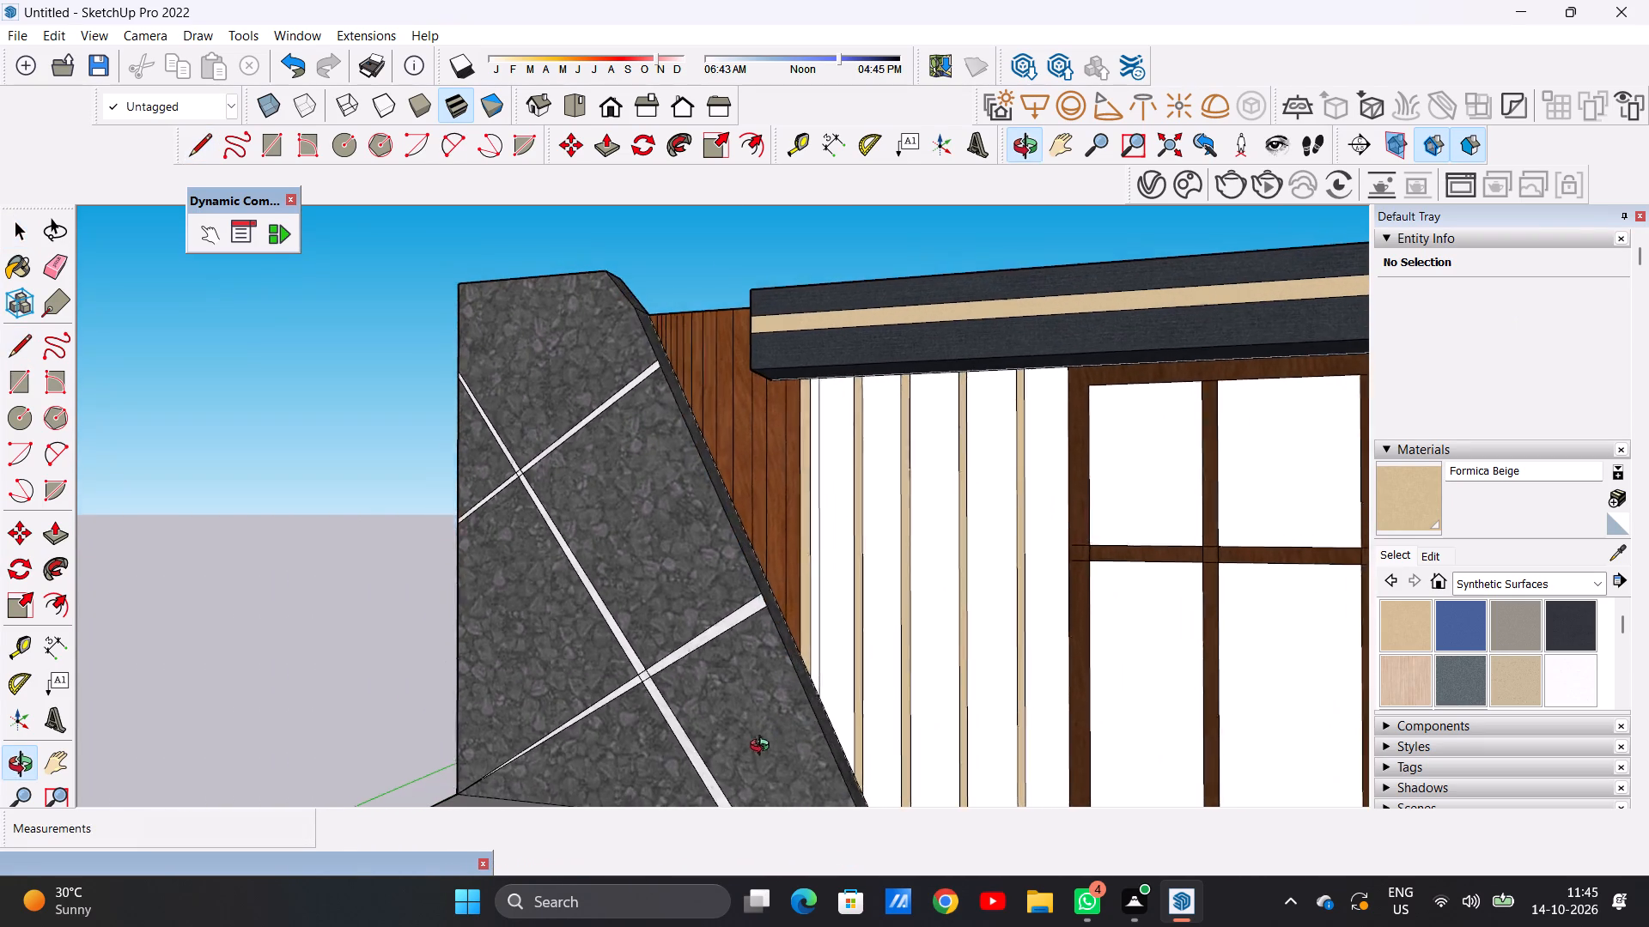
pyautogui.moveTo(764, 748); pyautogui.dragTo(751, 757, button='middle')
pyautogui.scroll(10, 803, 708)
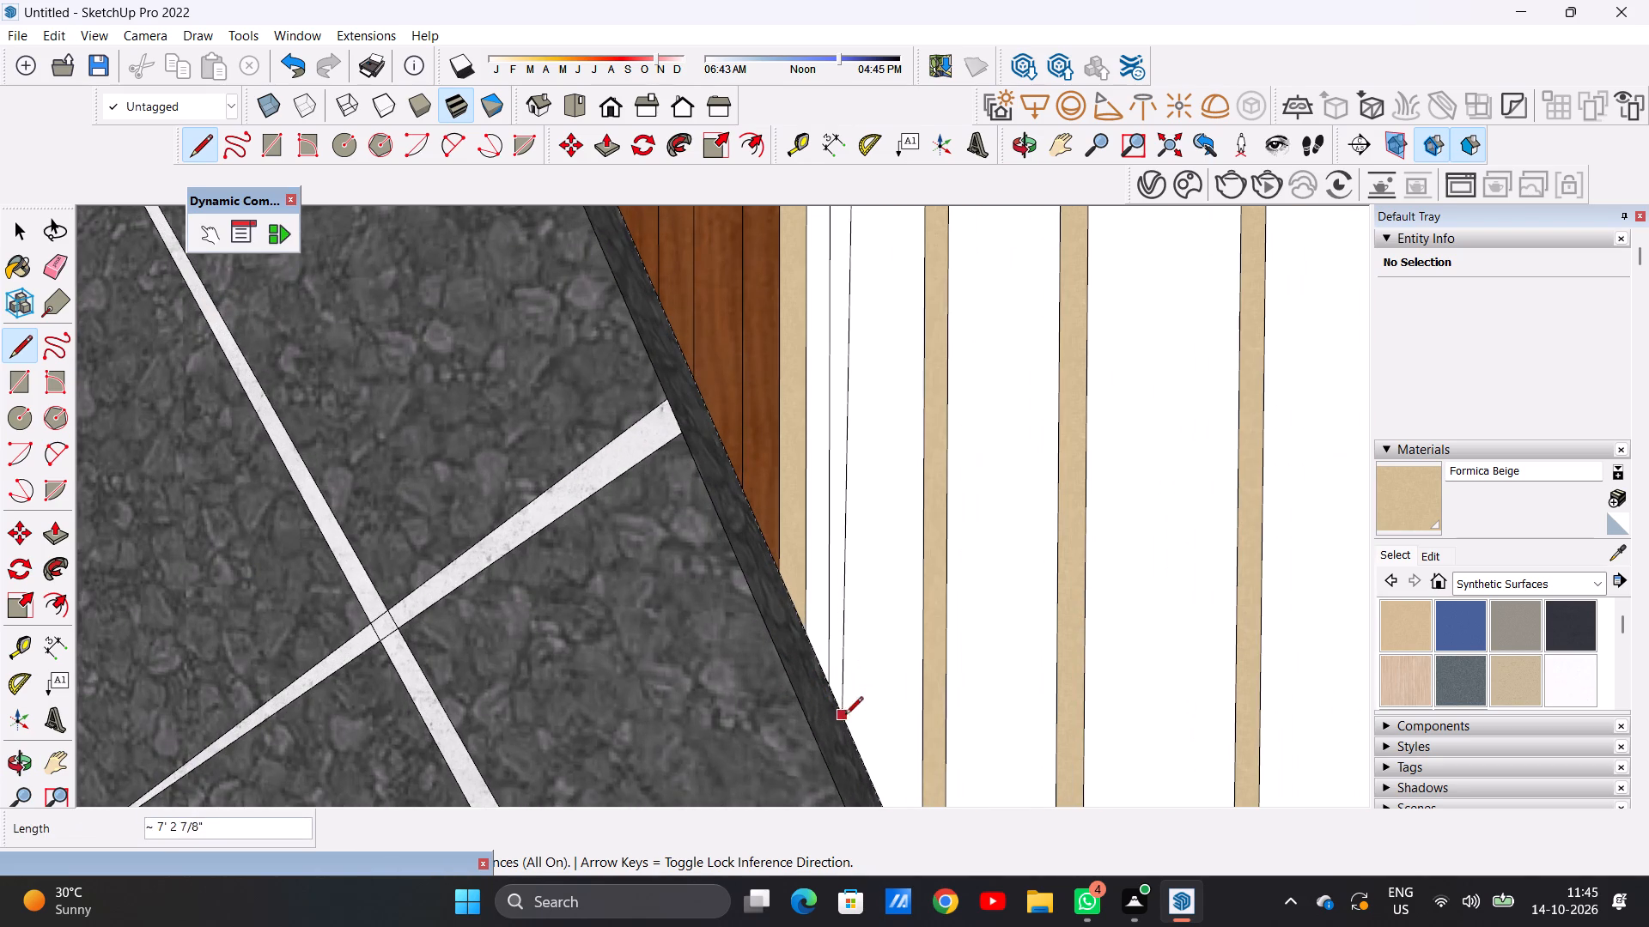
pyautogui.click(860, 740)
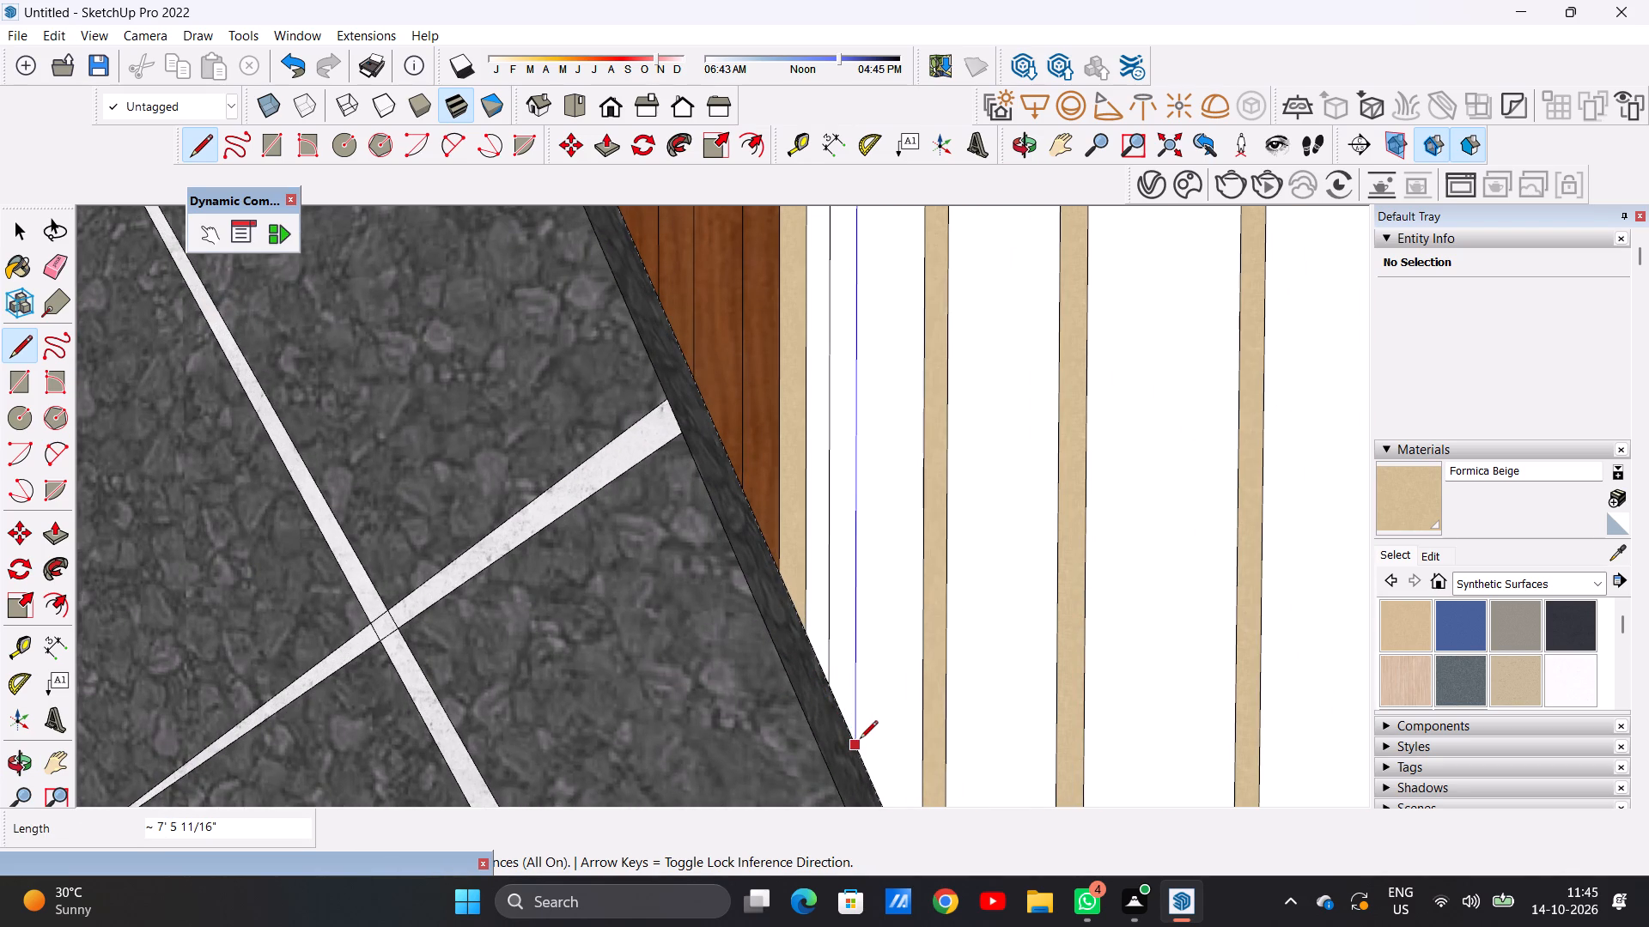
# Draw a third vertical line in the first white strip, from the dark frame's underside to the stone panel, its lower segment about 7' 7" long.
pyautogui.scroll(-12, 861, 665)
pyautogui.scroll(9, 891, 392)
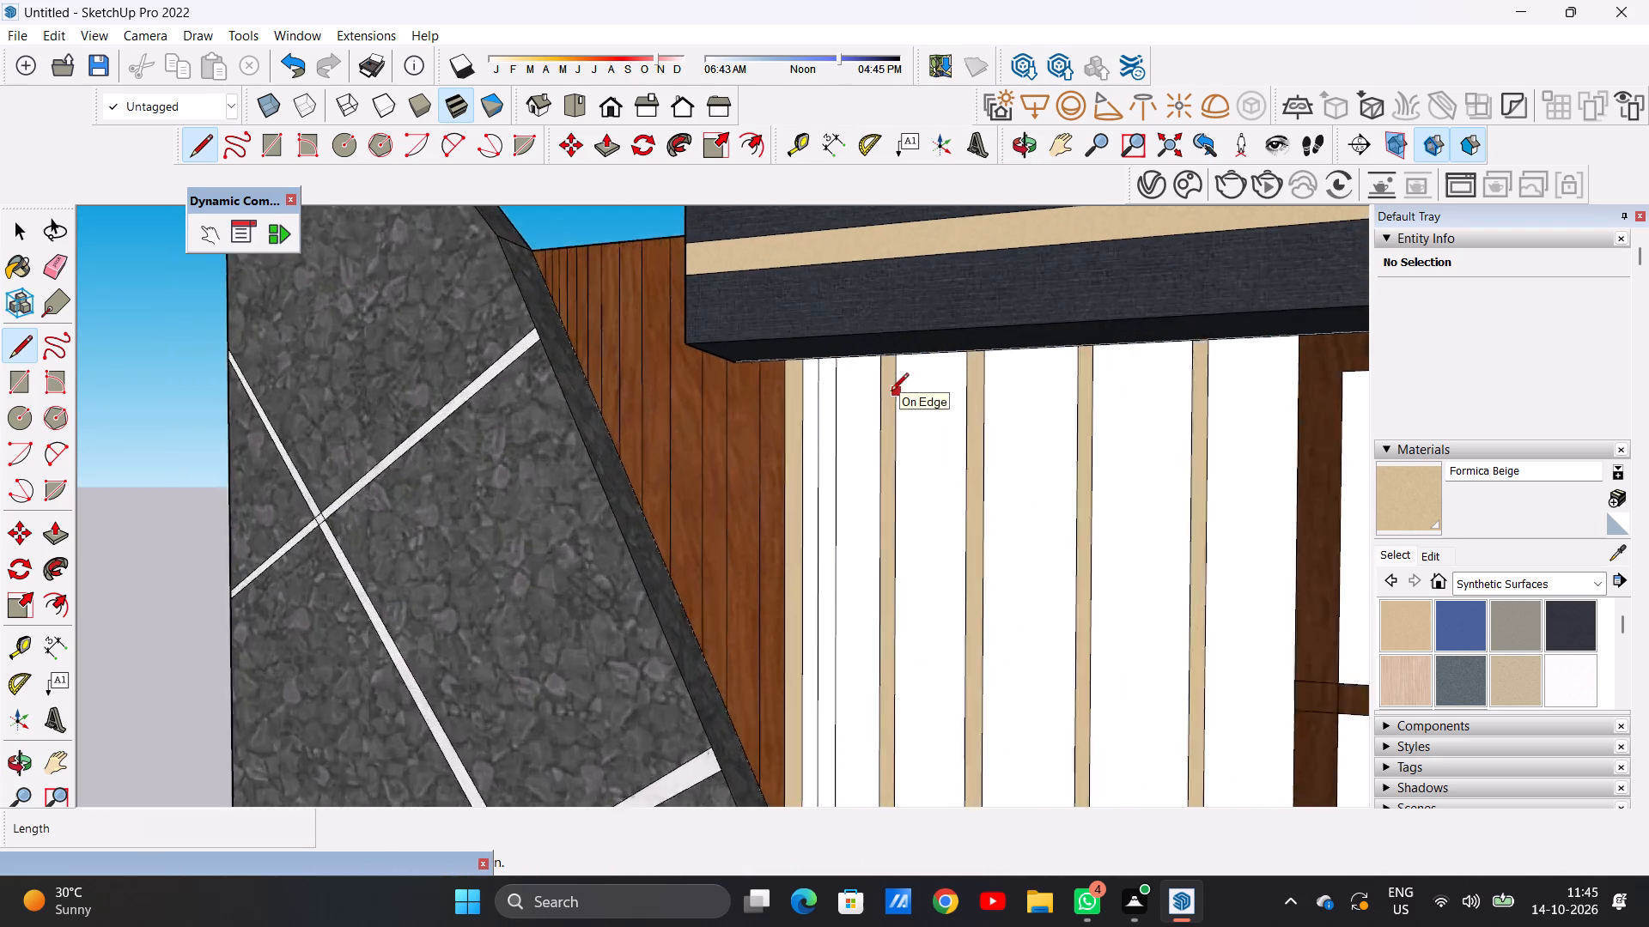
pyautogui.scroll(3, 891, 392)
pyautogui.click(837, 335)
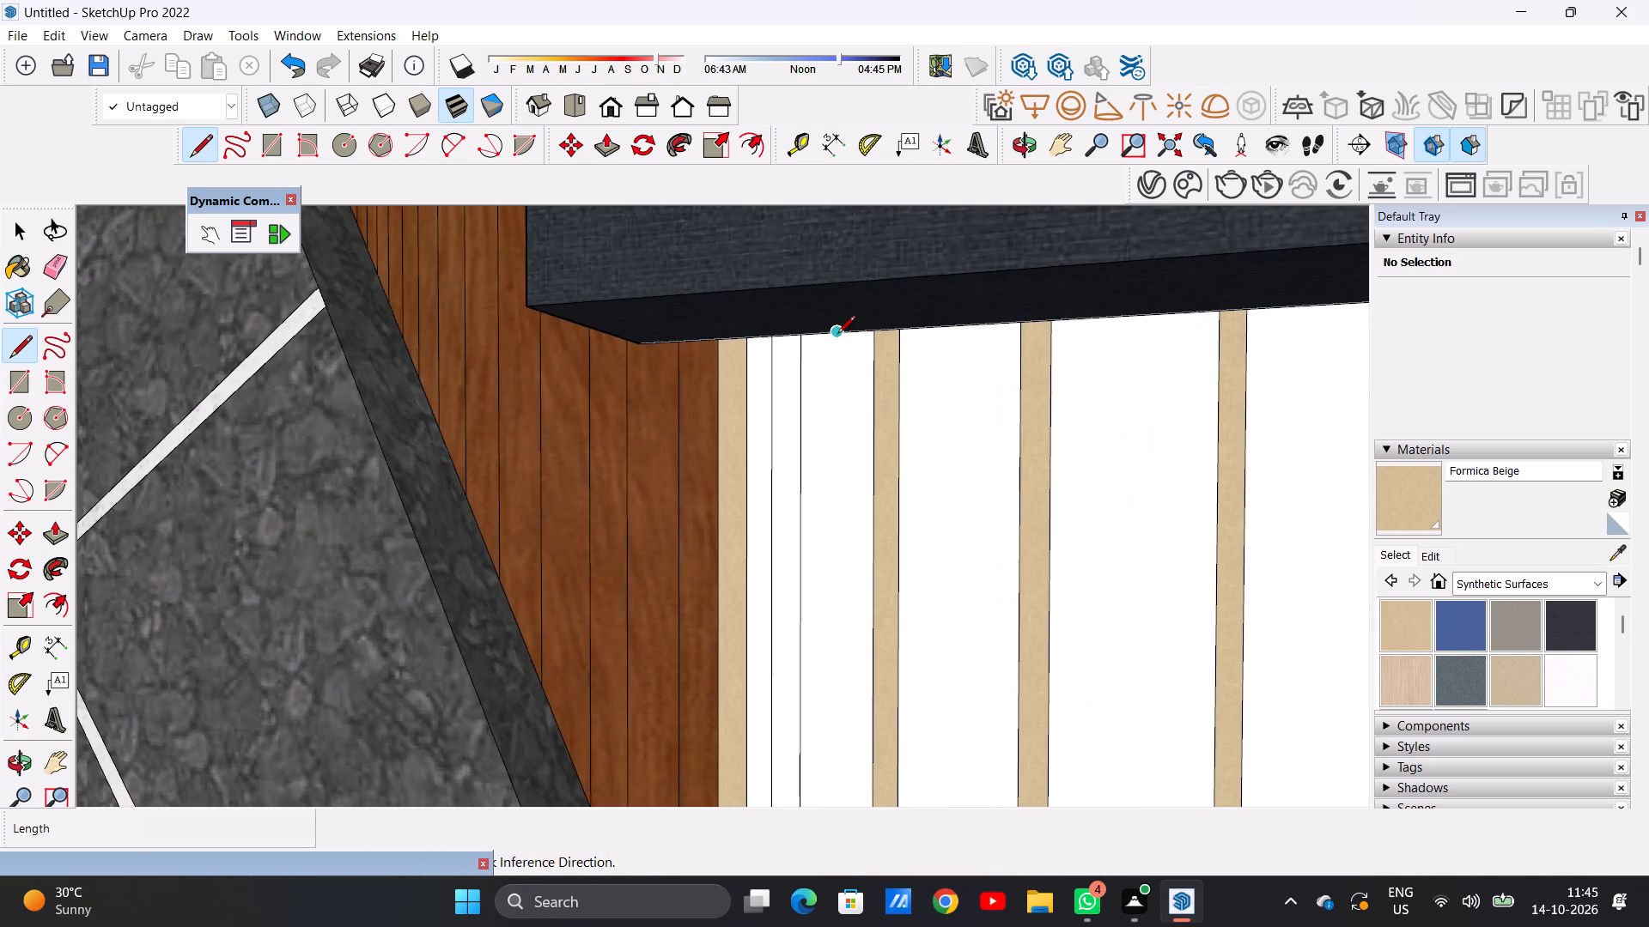
pyautogui.moveTo(834, 401); pyautogui.dragTo(834, 423)
pyautogui.click(839, 405)
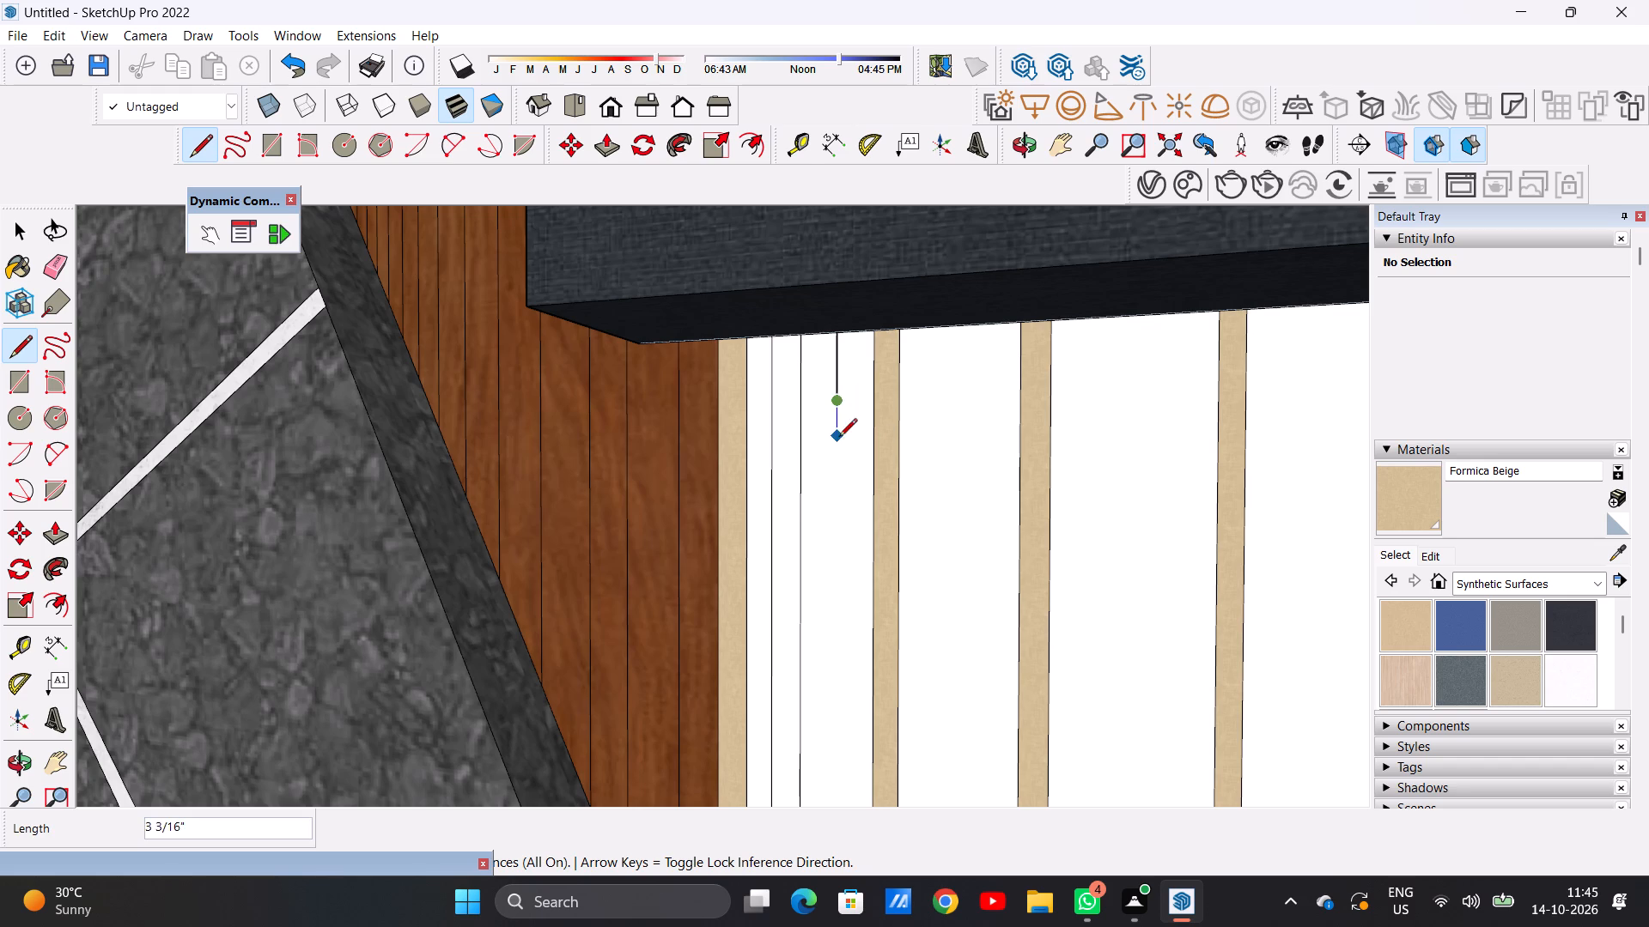
pyautogui.scroll(-13, 843, 429)
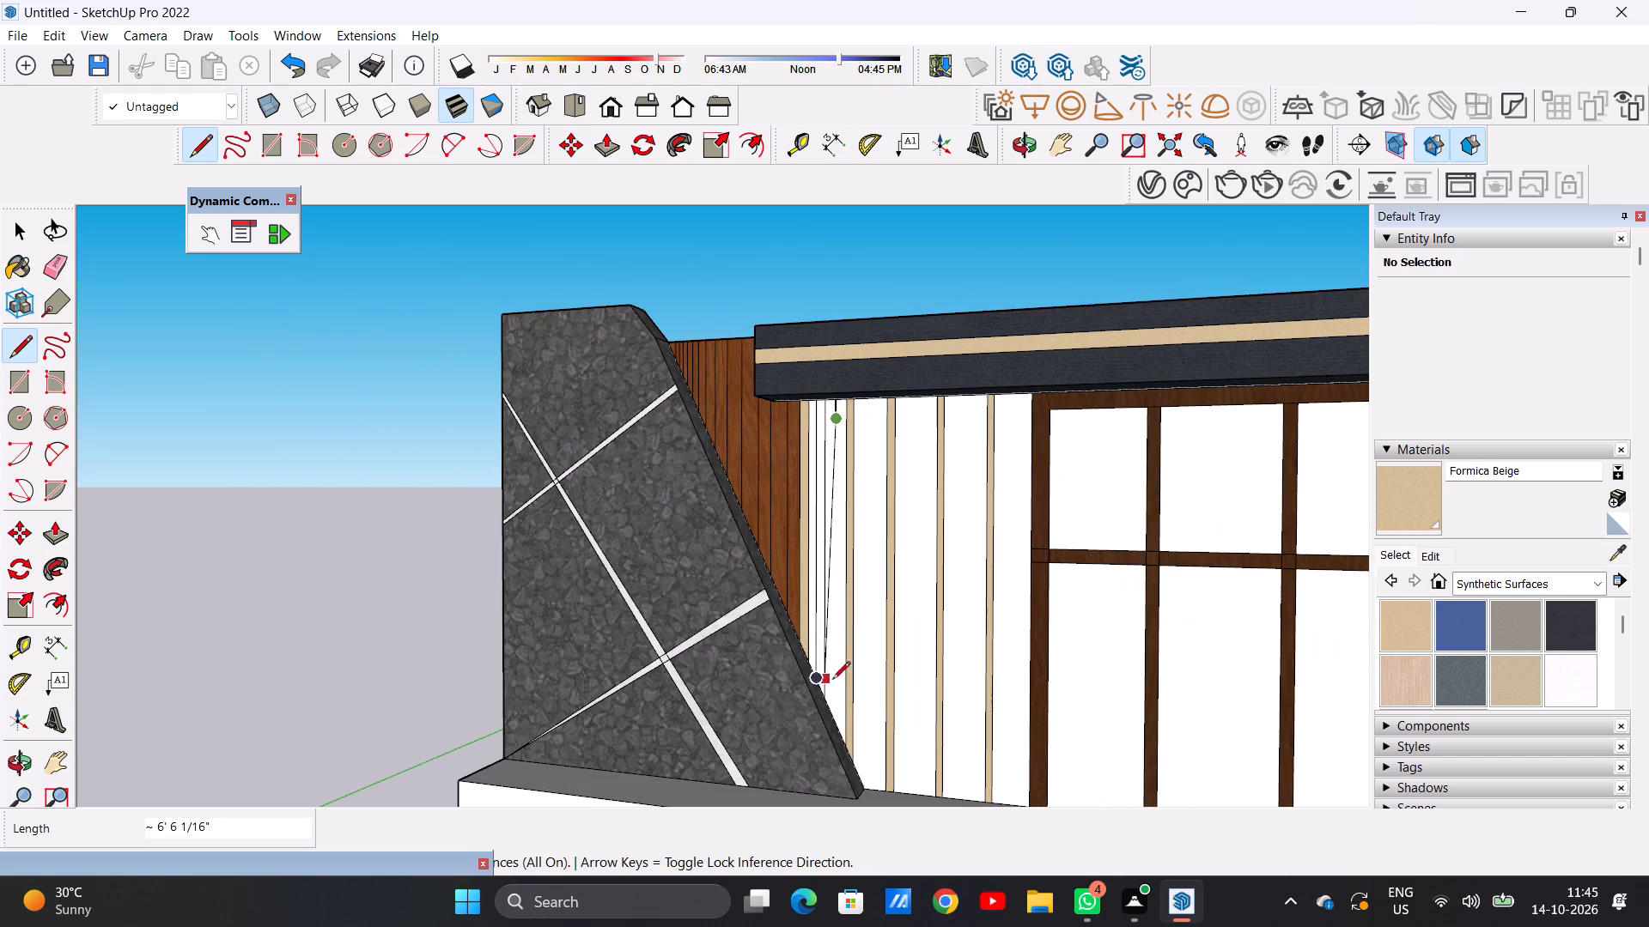
pyautogui.scroll(12, 831, 717)
pyautogui.scroll(-1, 831, 718)
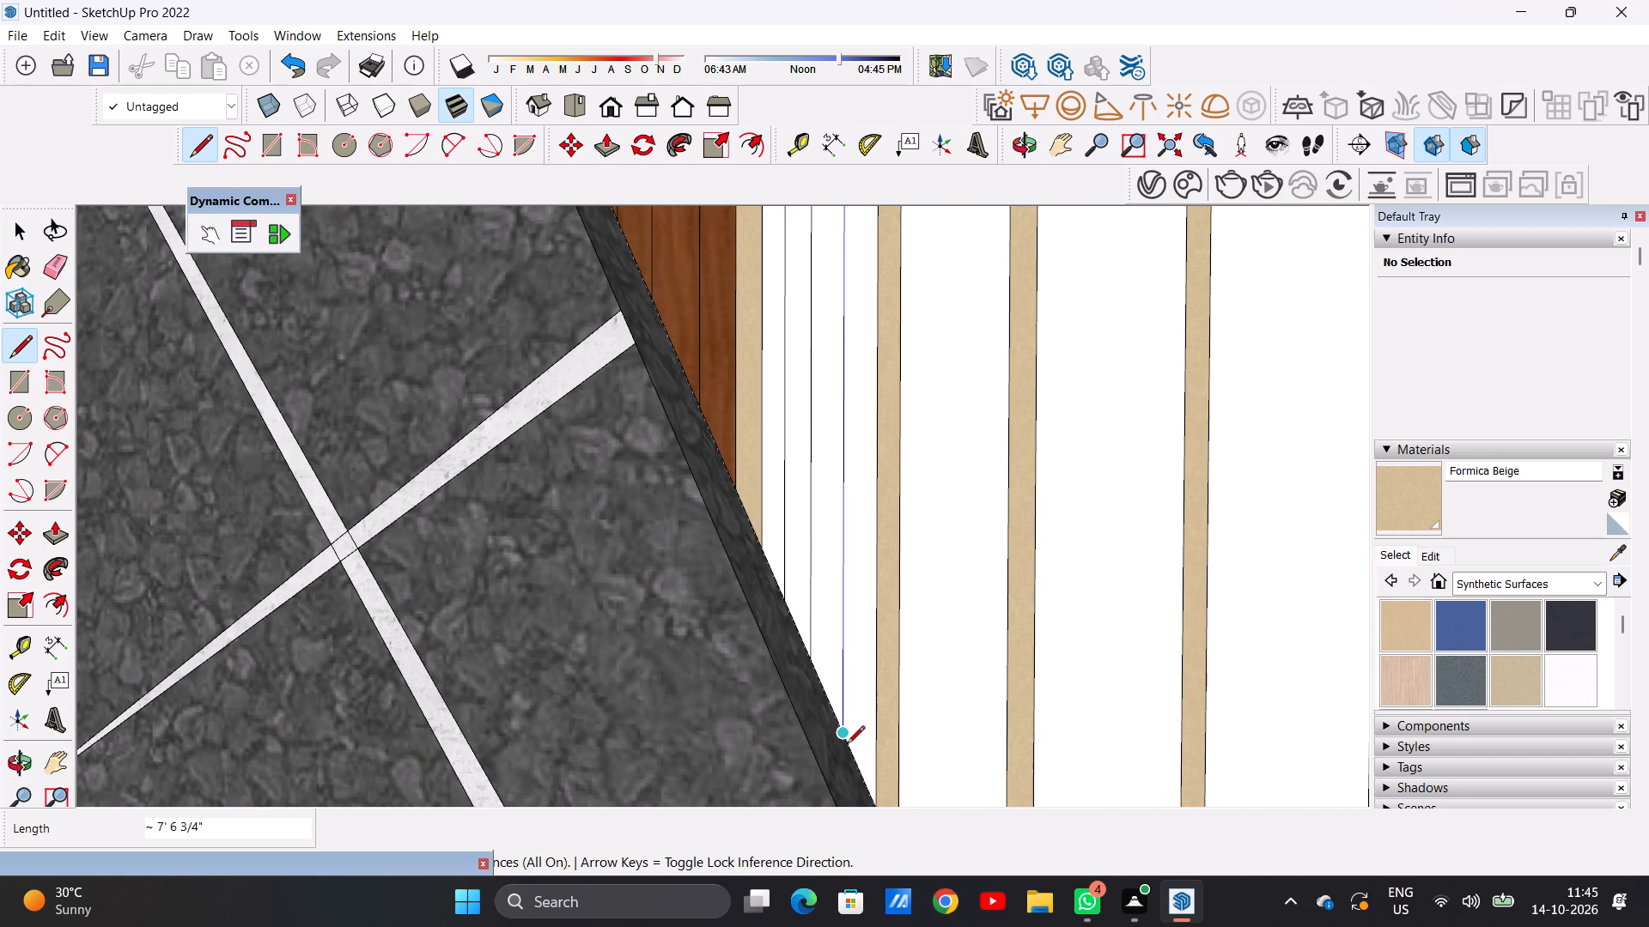
pyautogui.click(847, 740)
pyautogui.press('space')
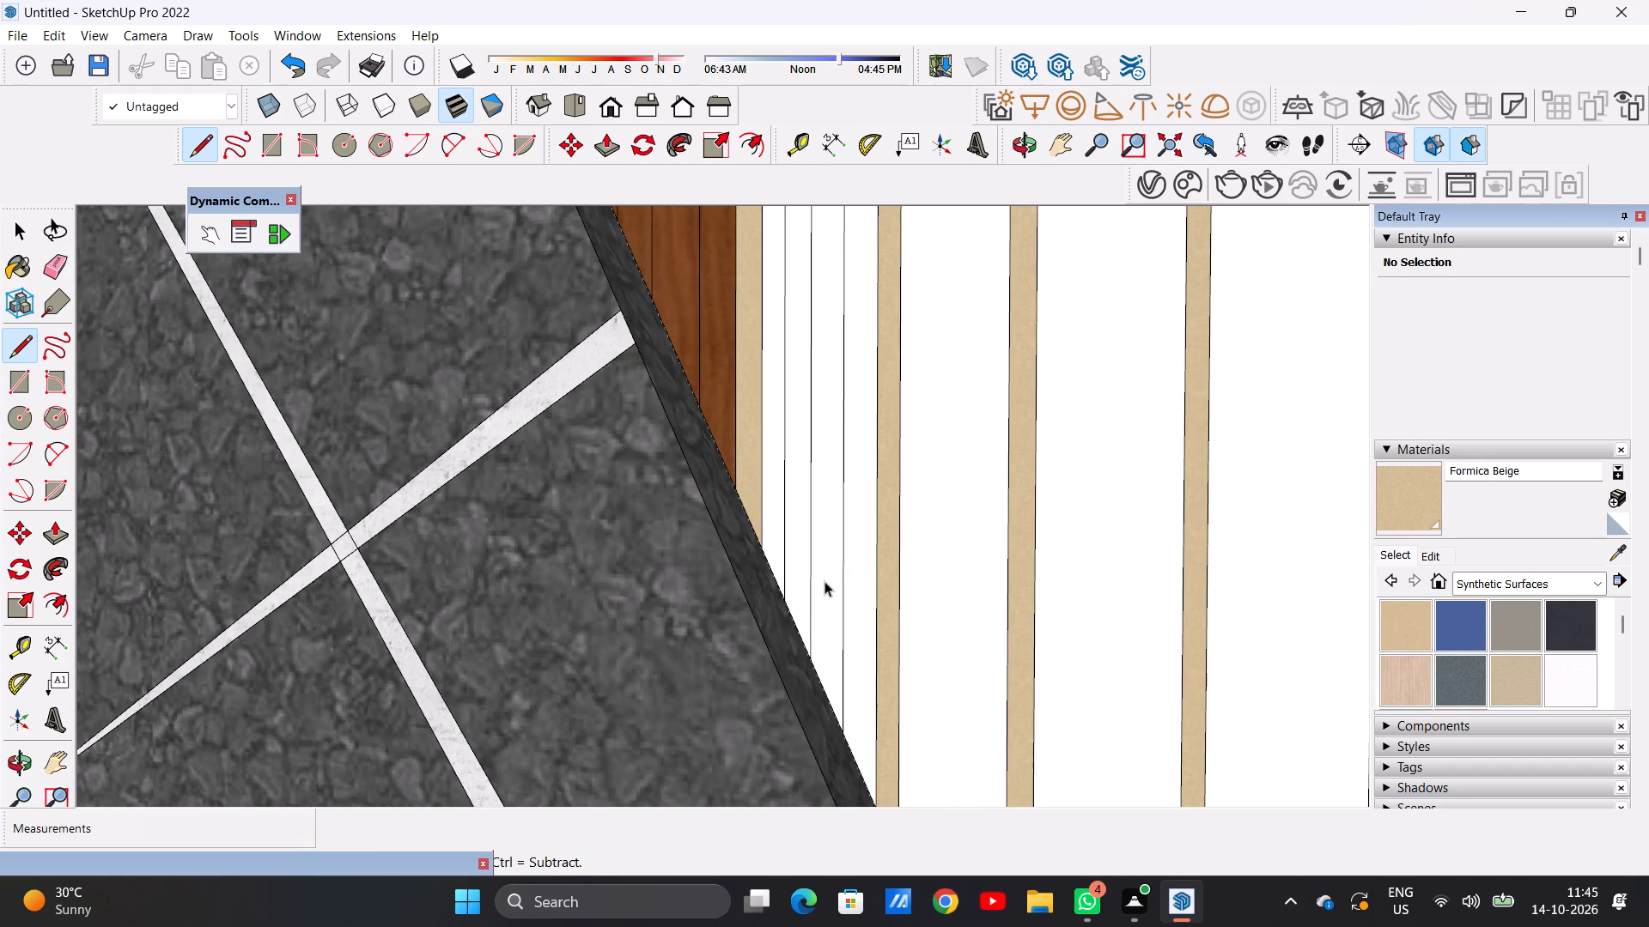
# Pull the narrow white strip adjoining the first beige strip outward by about 7/8" using Push/Pull.
pyautogui.scroll(-20, 824, 581)
pyautogui.scroll(11, 854, 460)
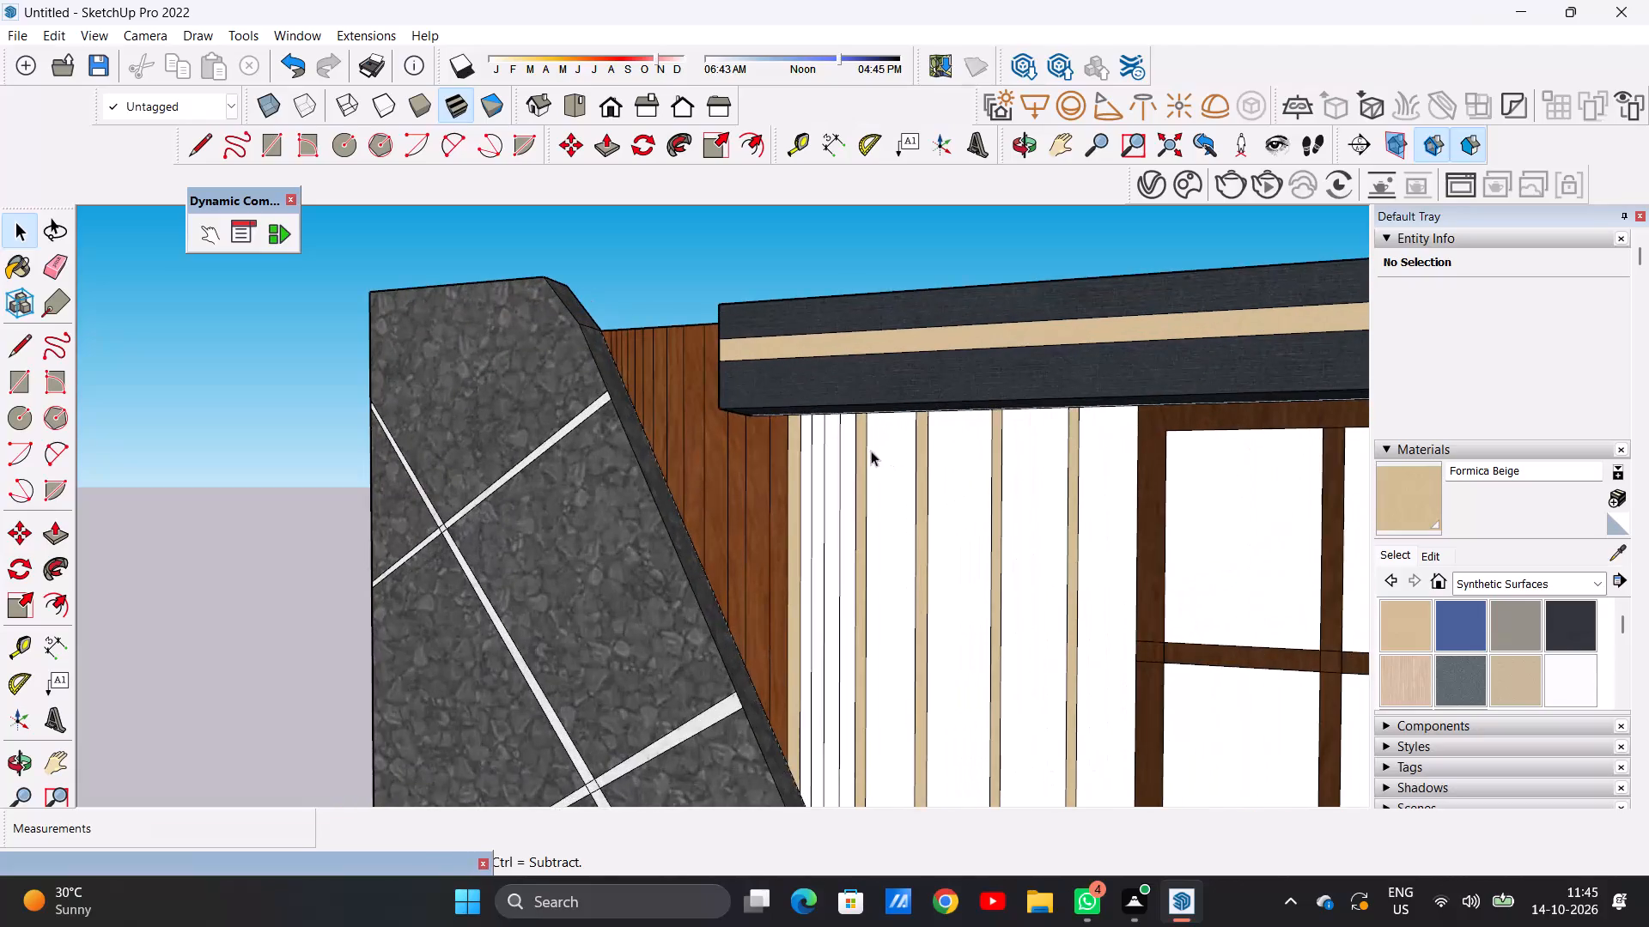
pyautogui.scroll(3, 853, 452)
pyautogui.moveTo(851, 452); pyautogui.dragTo(785, 490, button='middle')
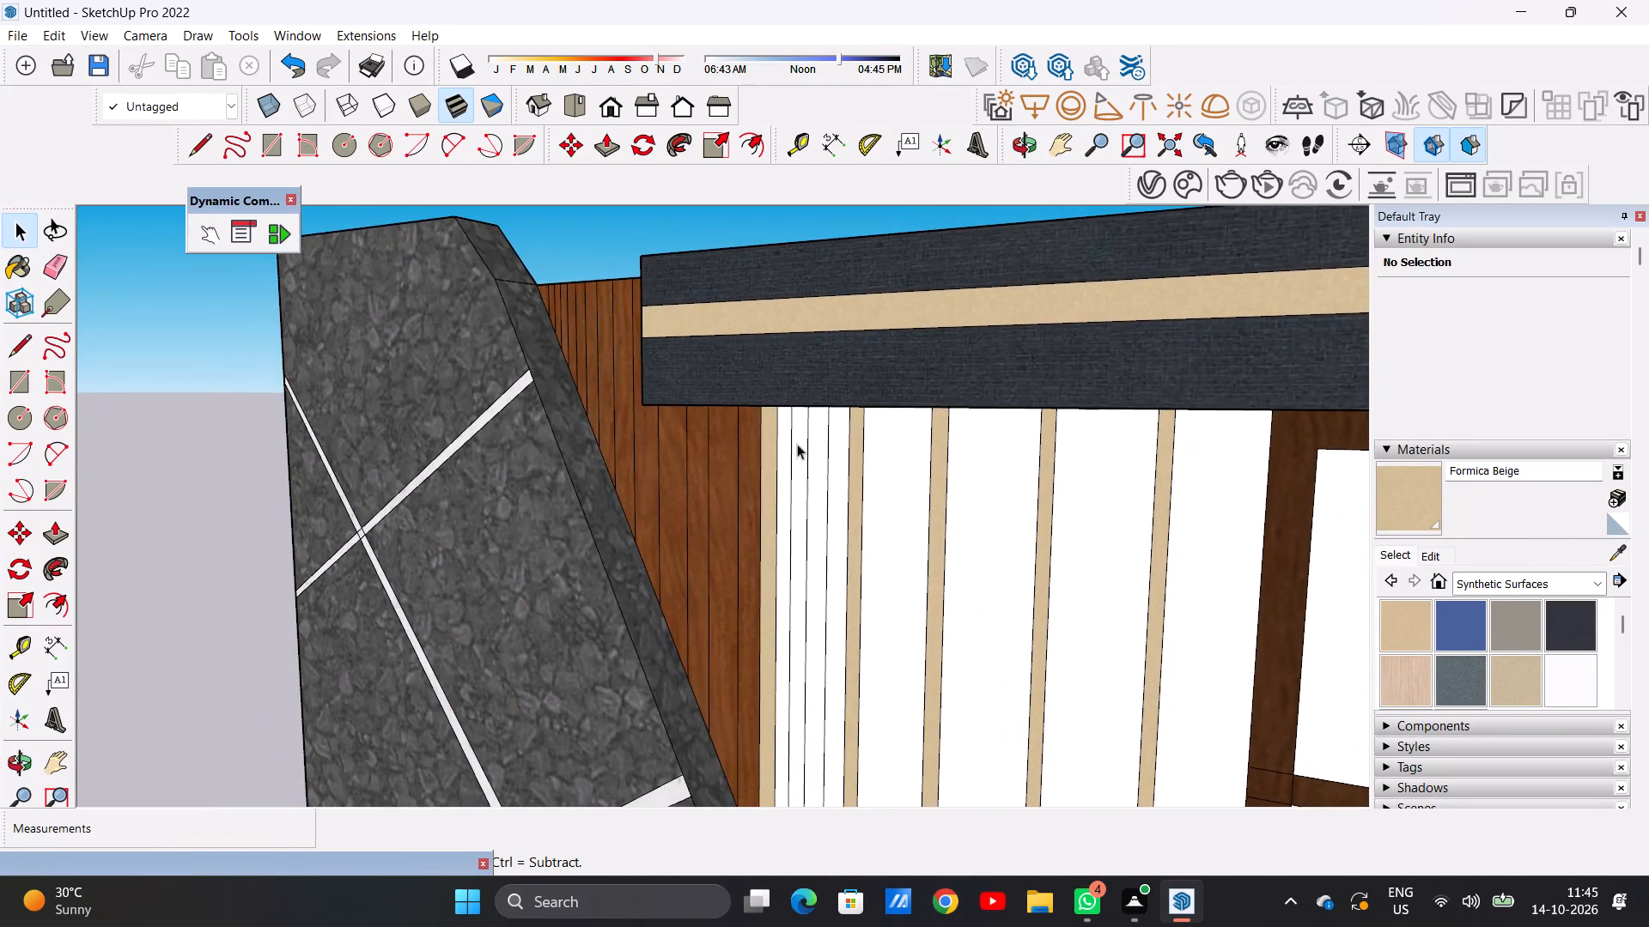
pyautogui.scroll(7, 793, 418)
pyautogui.press('p')
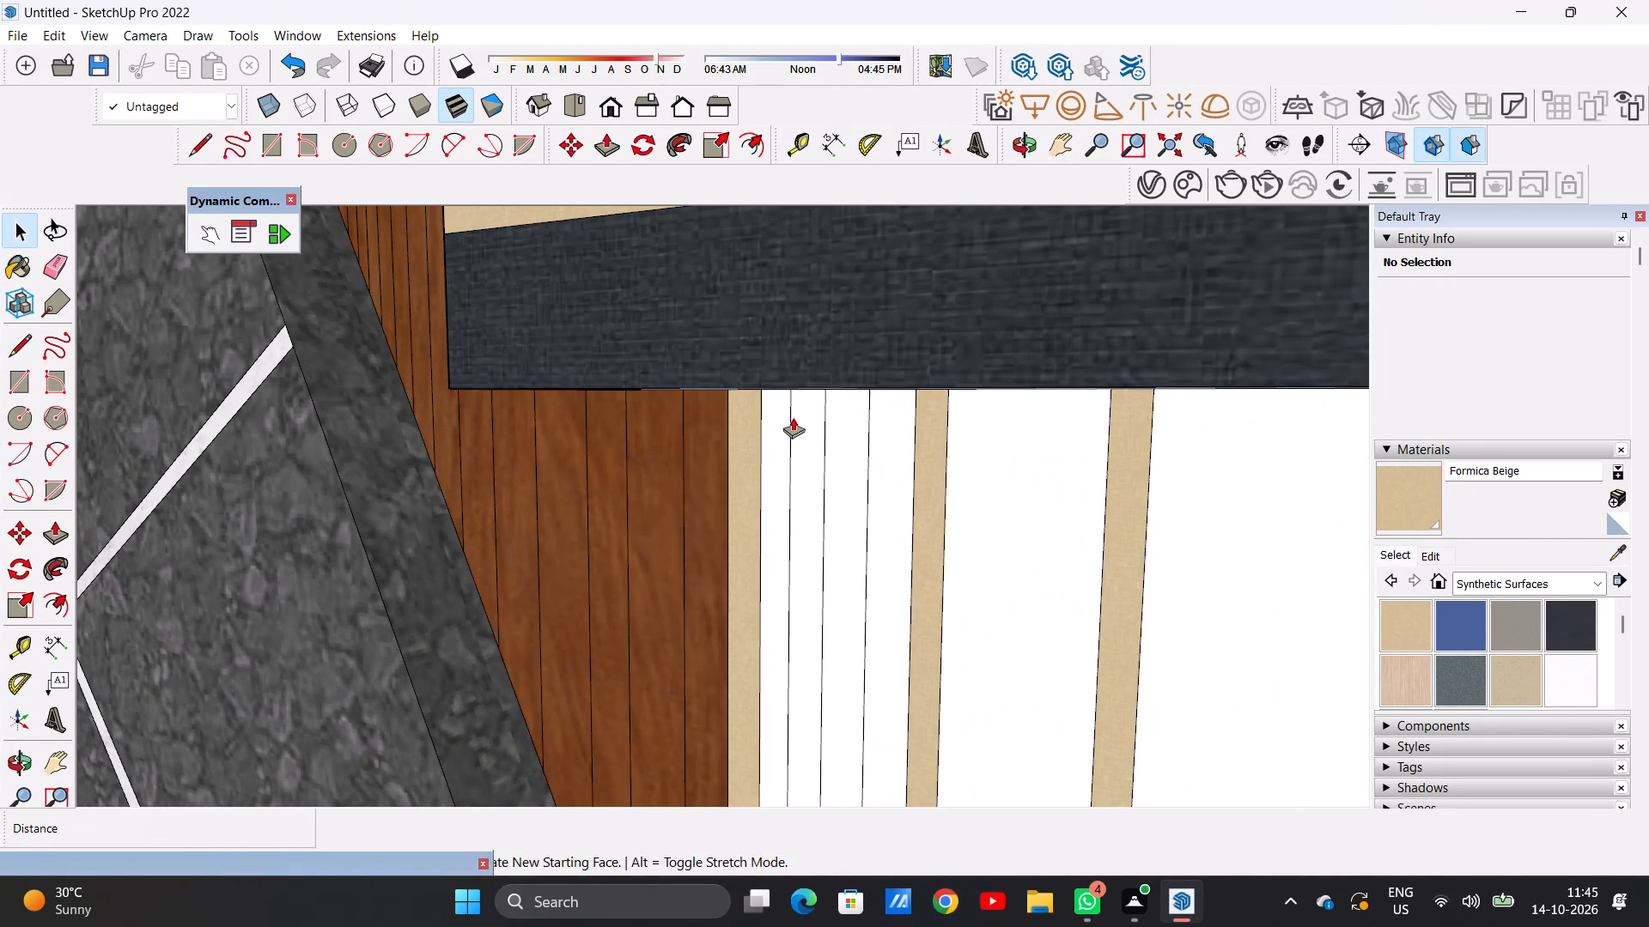
pyautogui.scroll(6, 777, 407)
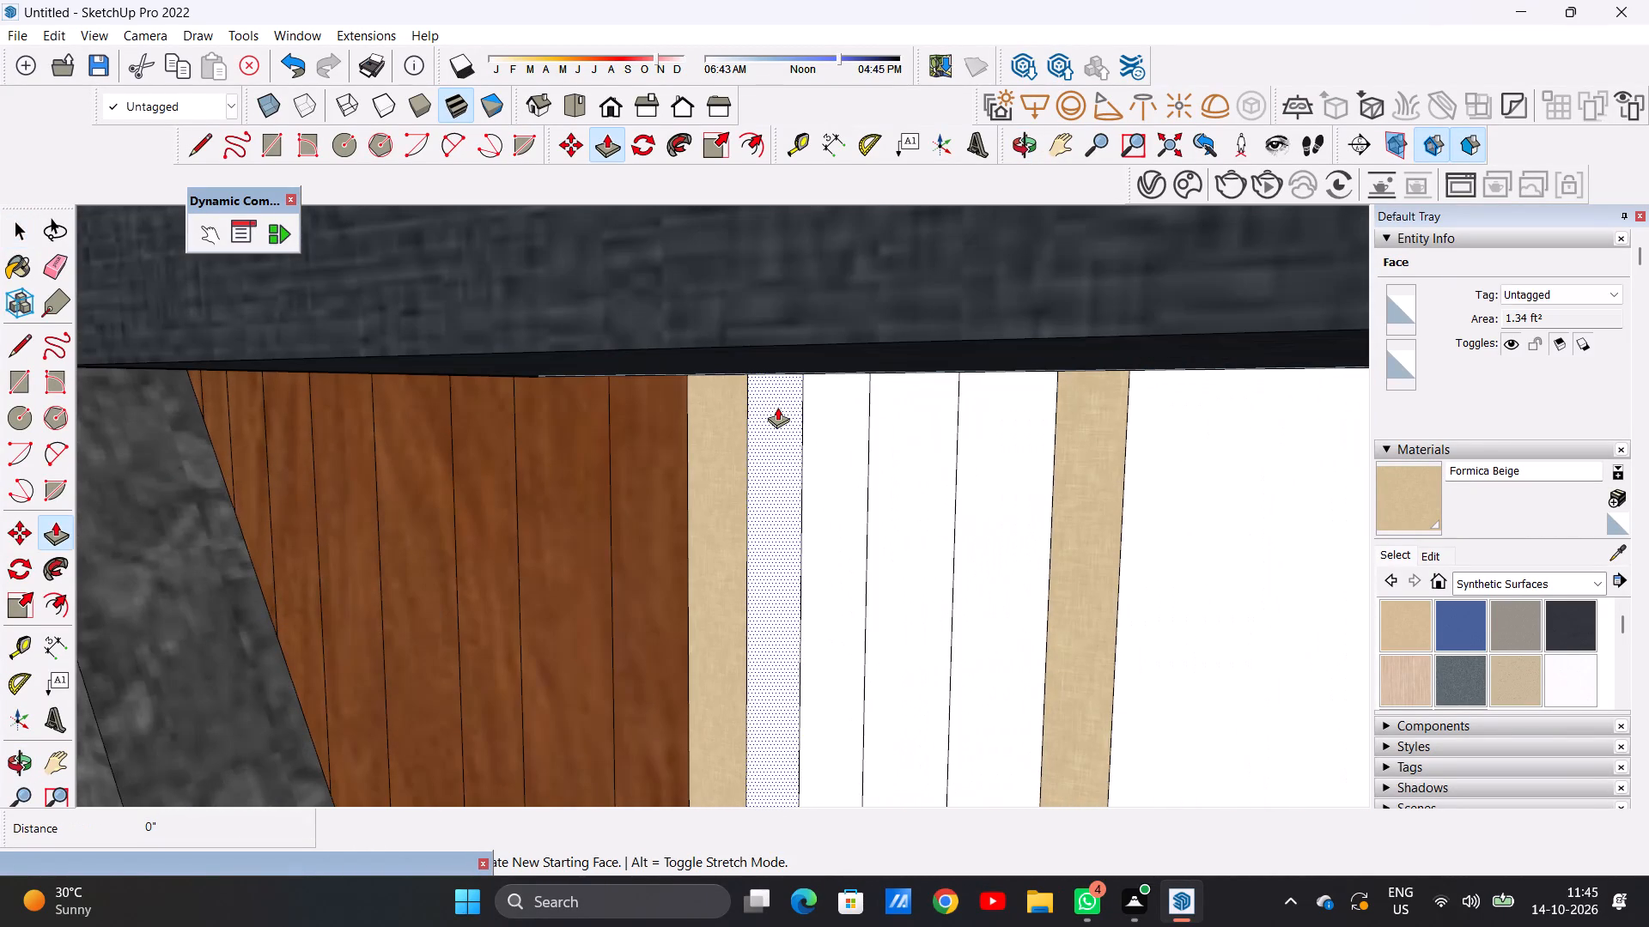
pyautogui.click(777, 407)
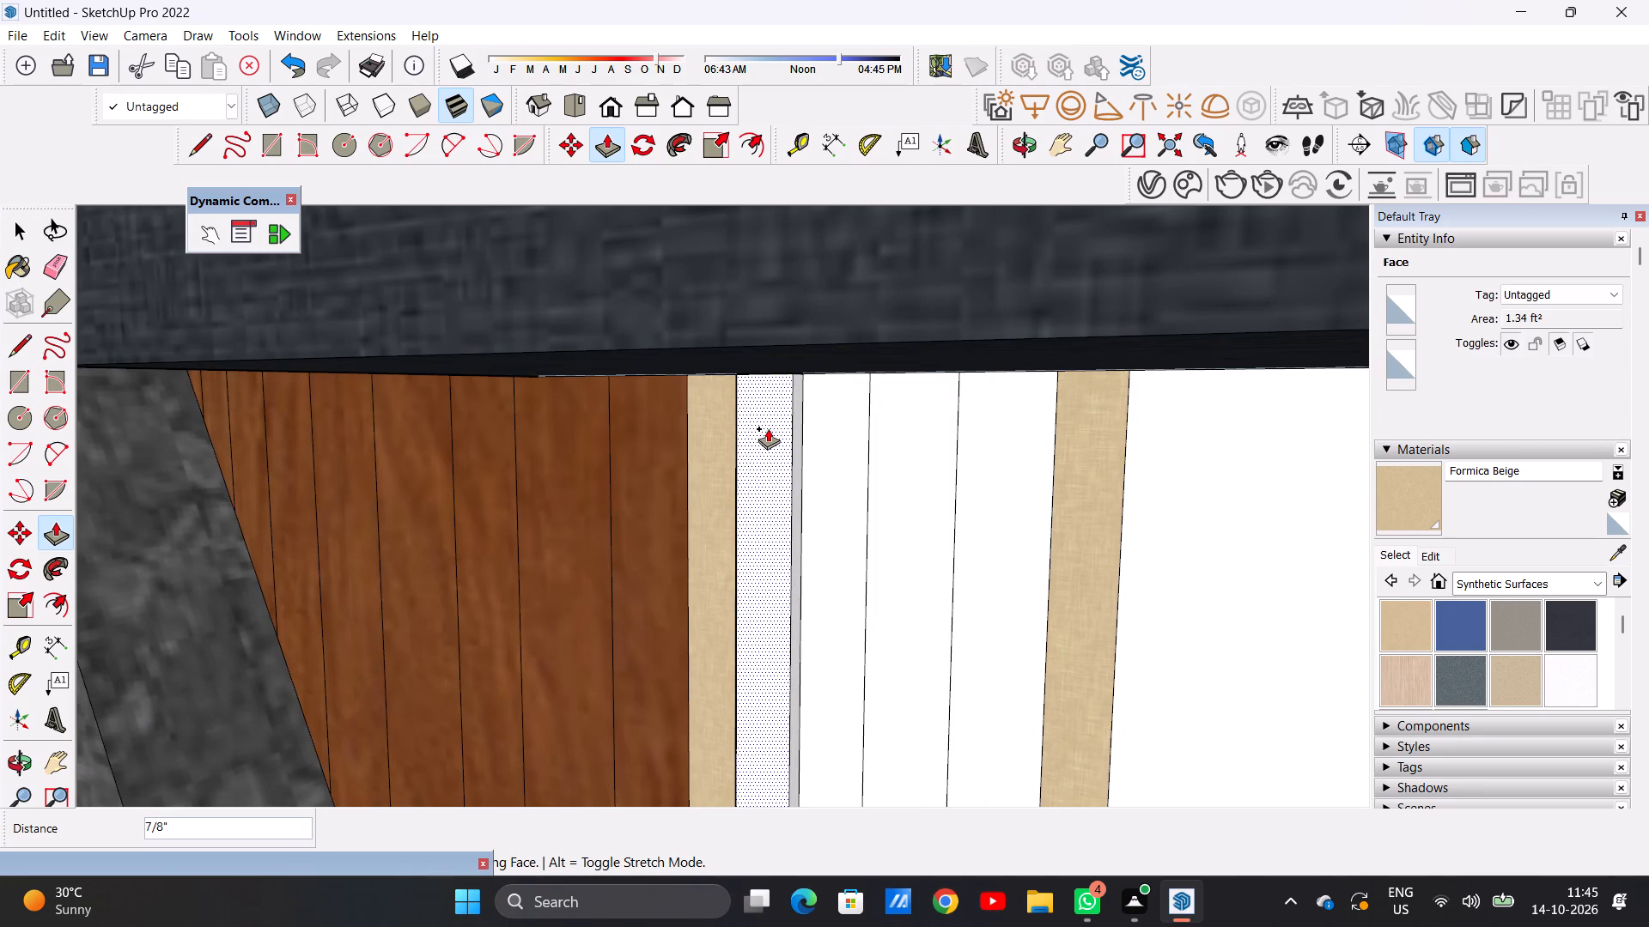
pyautogui.click(768, 428)
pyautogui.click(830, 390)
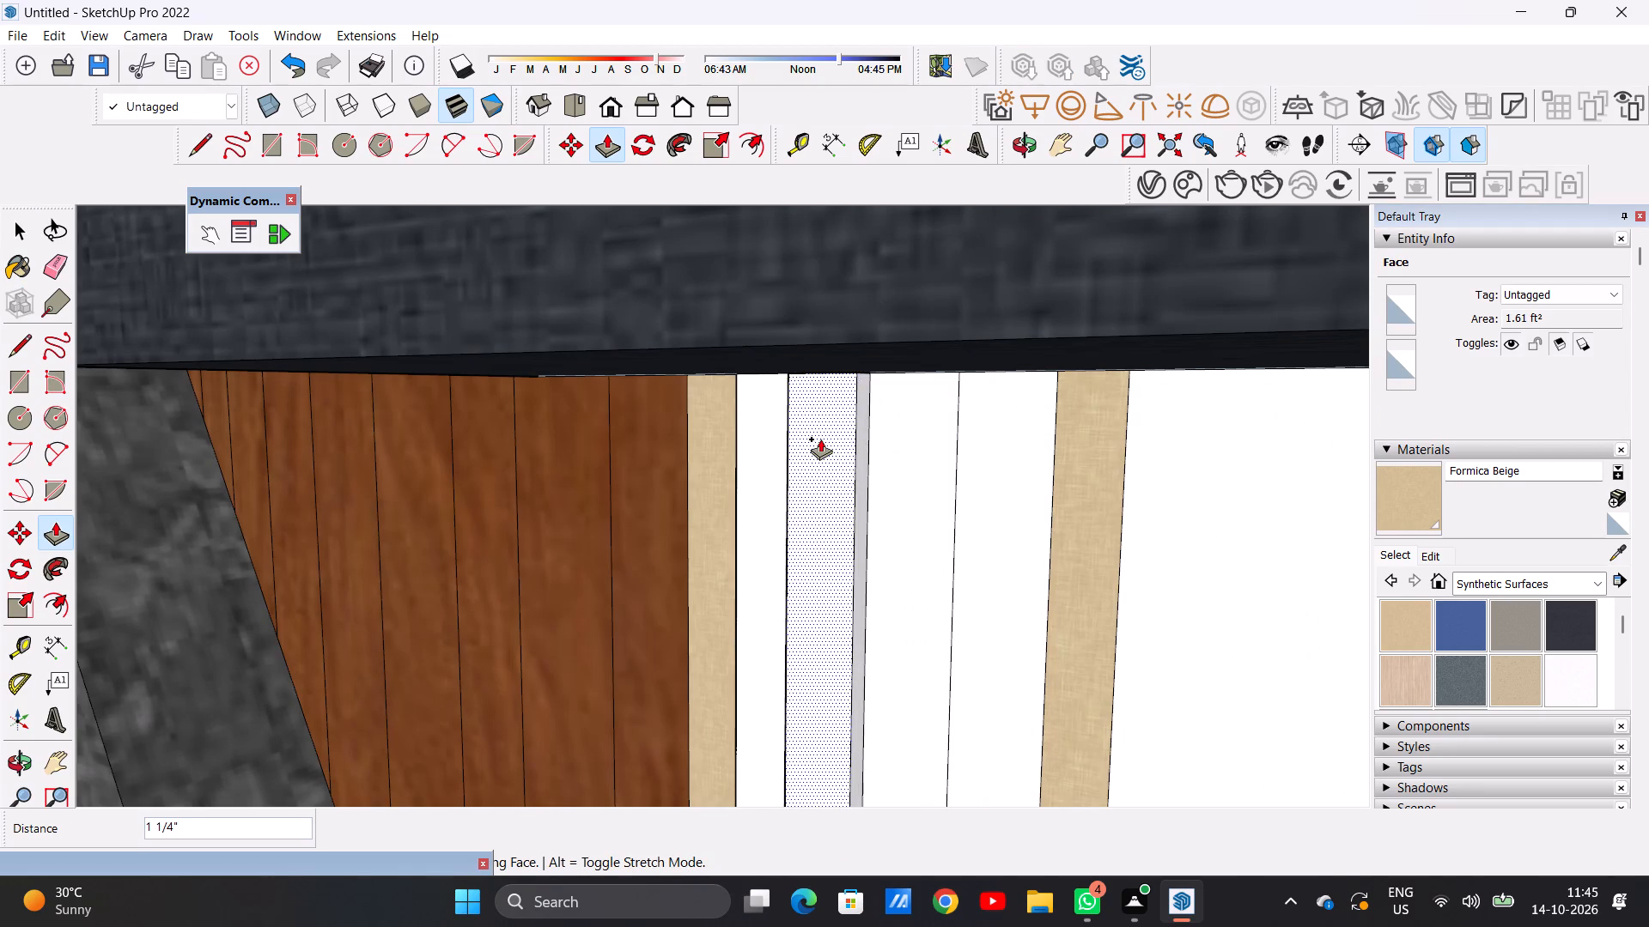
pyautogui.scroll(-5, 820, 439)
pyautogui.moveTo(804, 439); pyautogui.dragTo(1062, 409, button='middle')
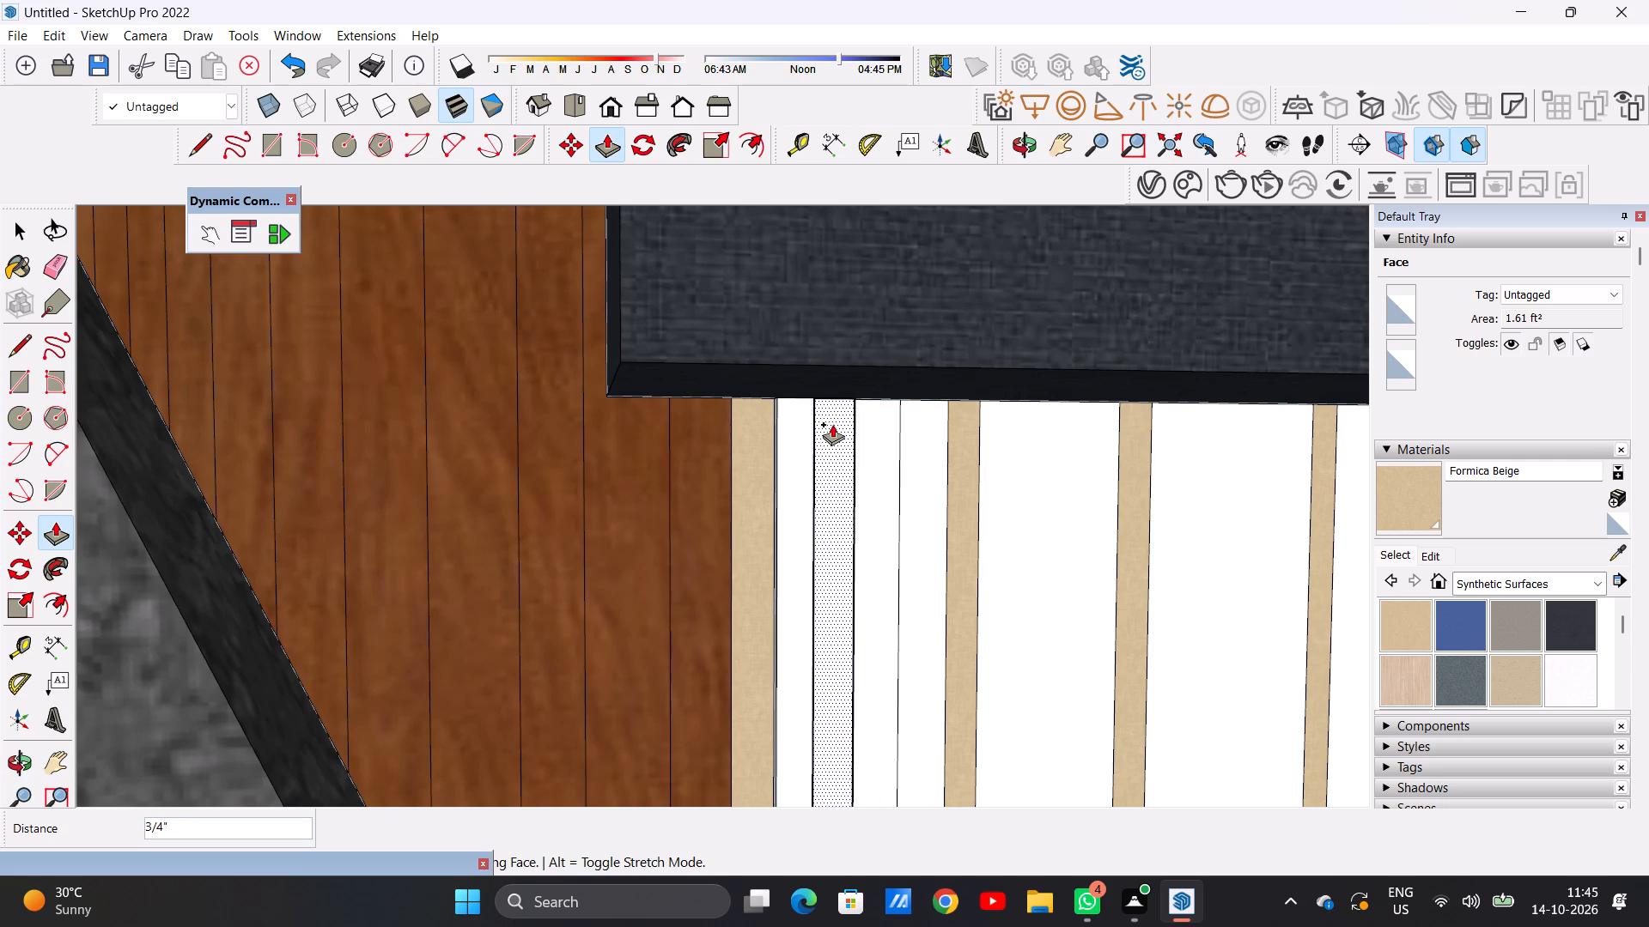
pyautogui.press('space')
# Pull the same narrow white strip beside the first beige divider outward by about another 1 1/4".
pyautogui.scroll(-6, 832, 424)
pyautogui.moveTo(794, 452); pyautogui.dragTo(919, 499, button='middle')
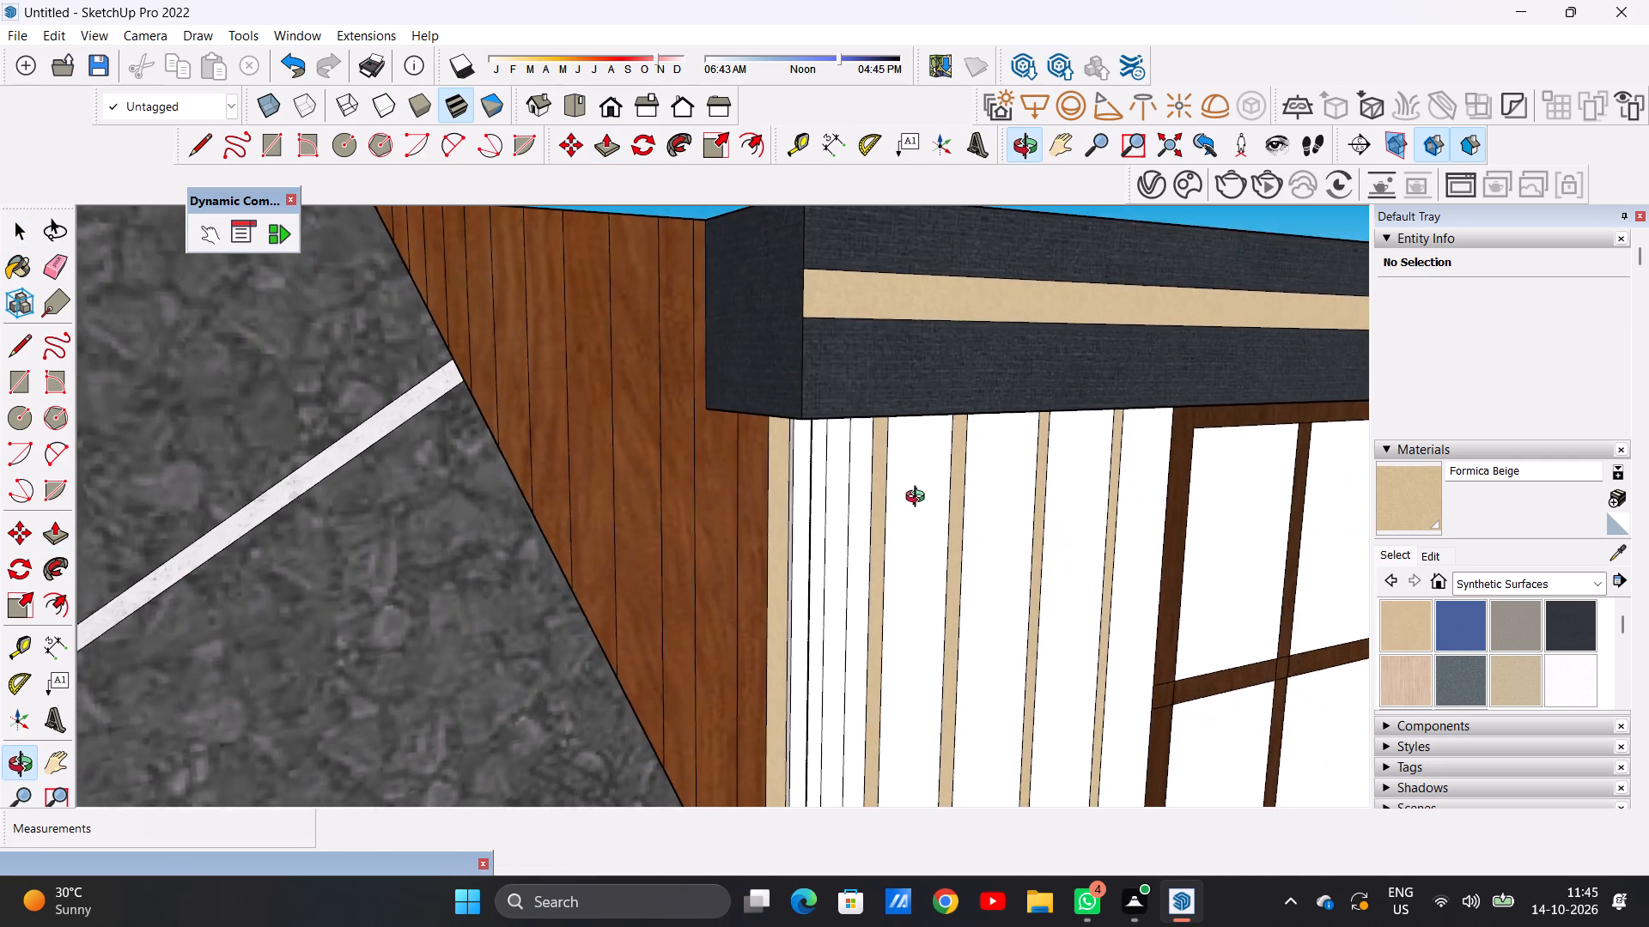
pyautogui.moveTo(919, 499); pyautogui.dragTo(927, 503, button='middle')
pyautogui.scroll(7, 818, 432)
pyautogui.moveTo(807, 426); pyautogui.dragTo(819, 375, button='middle')
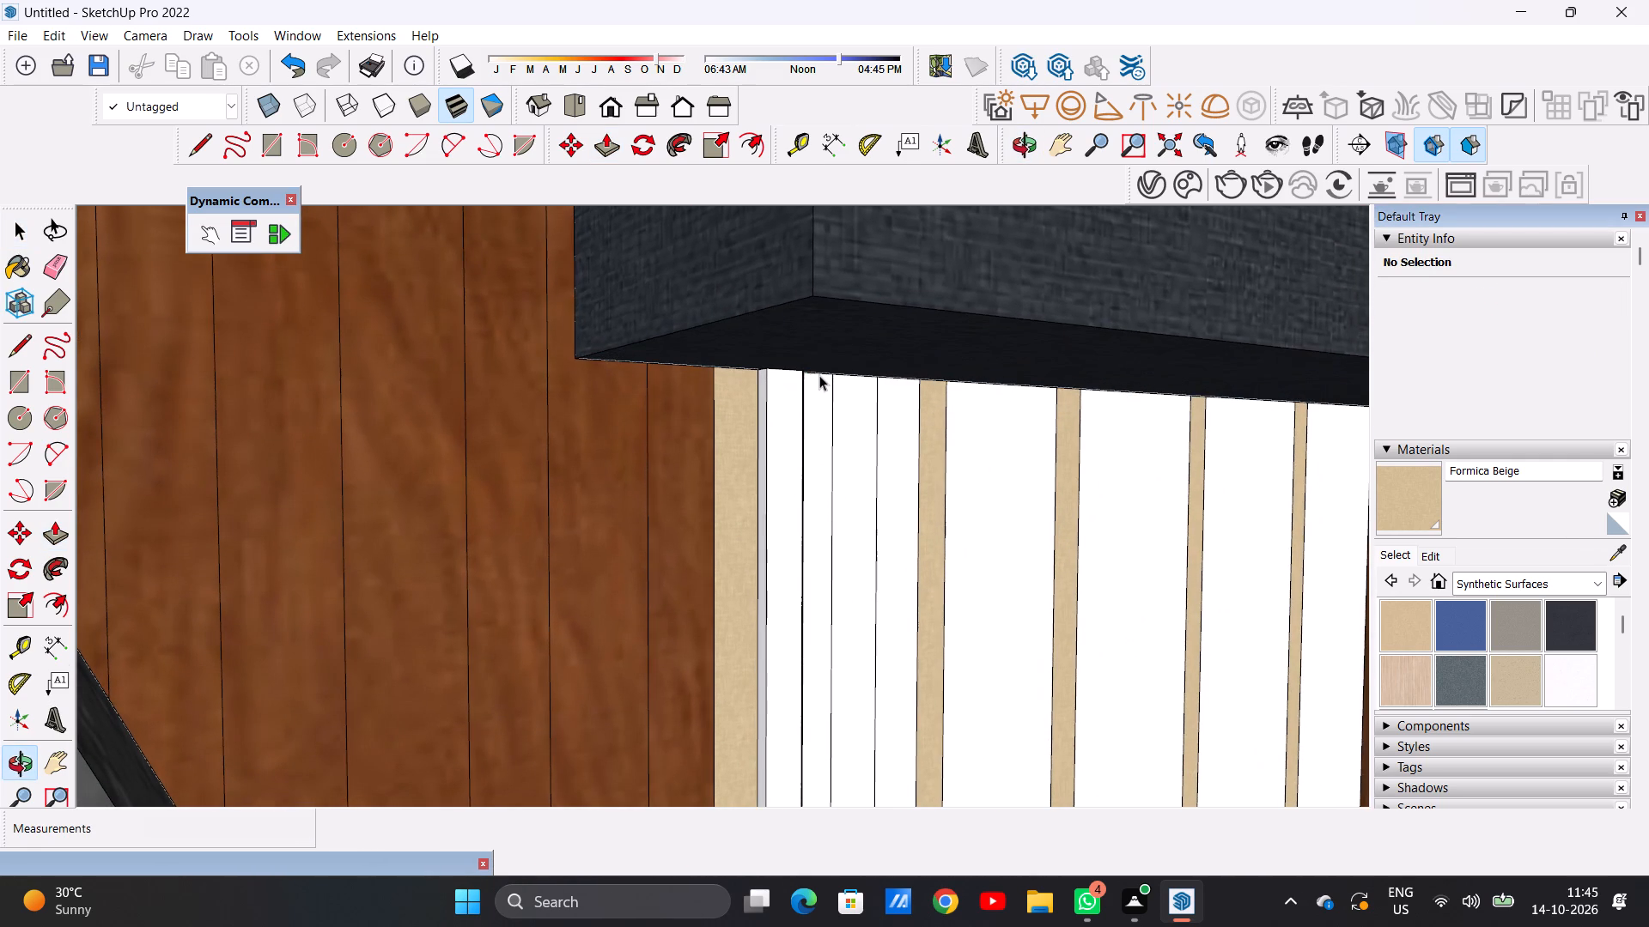
pyautogui.press('p')
pyautogui.click(776, 393)
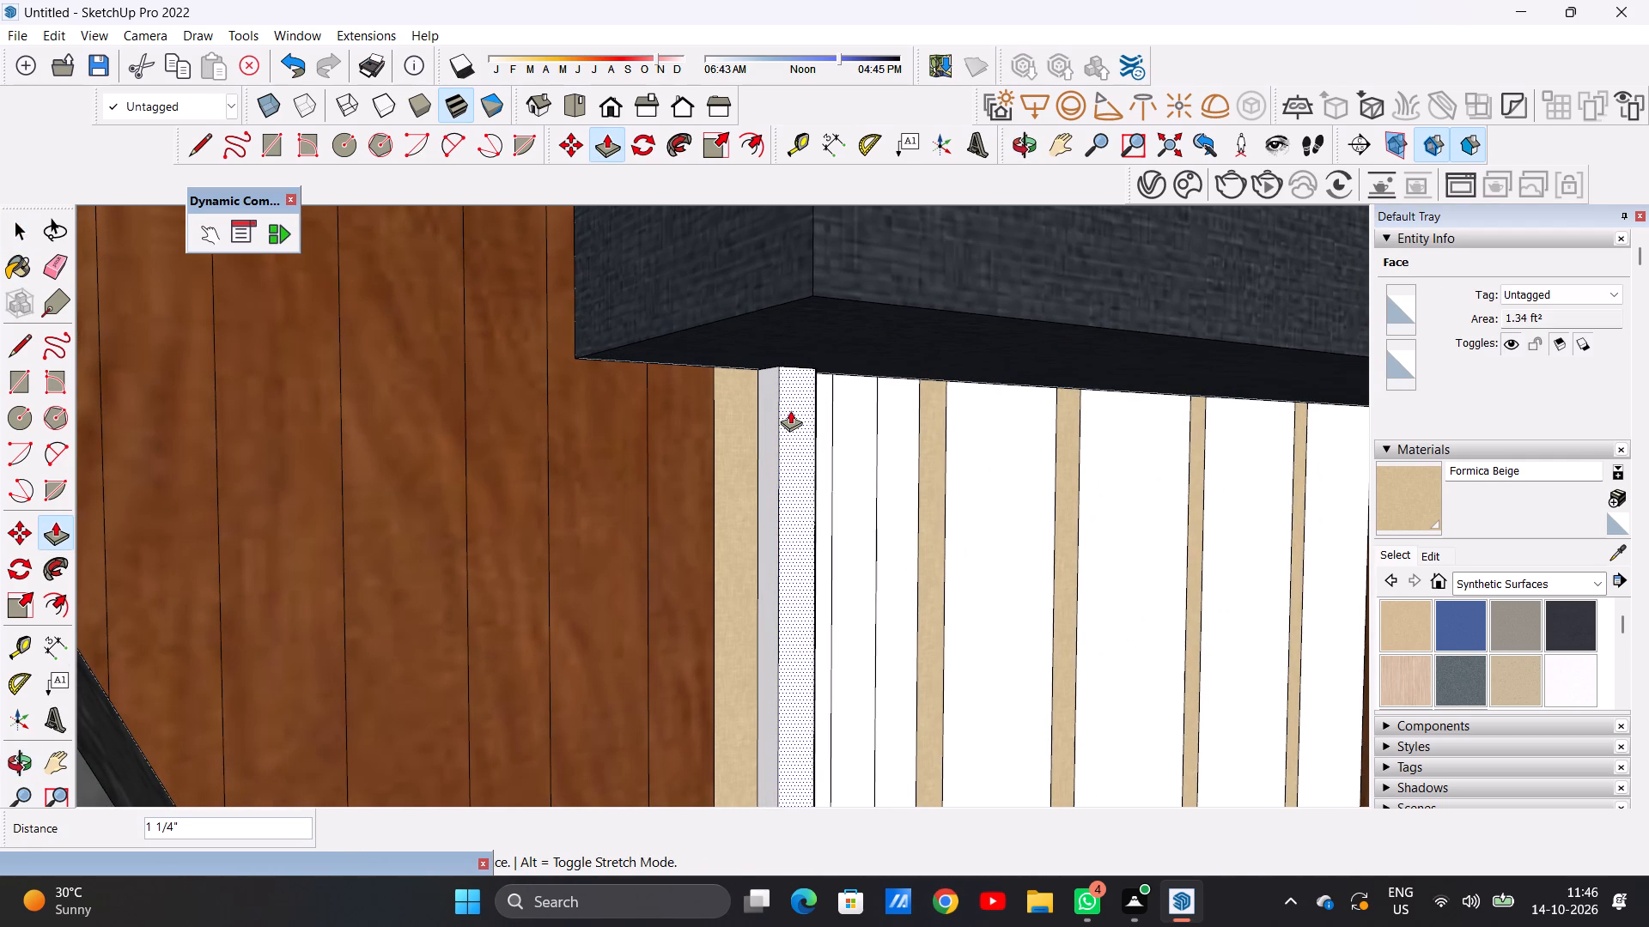
pyautogui.click(790, 410)
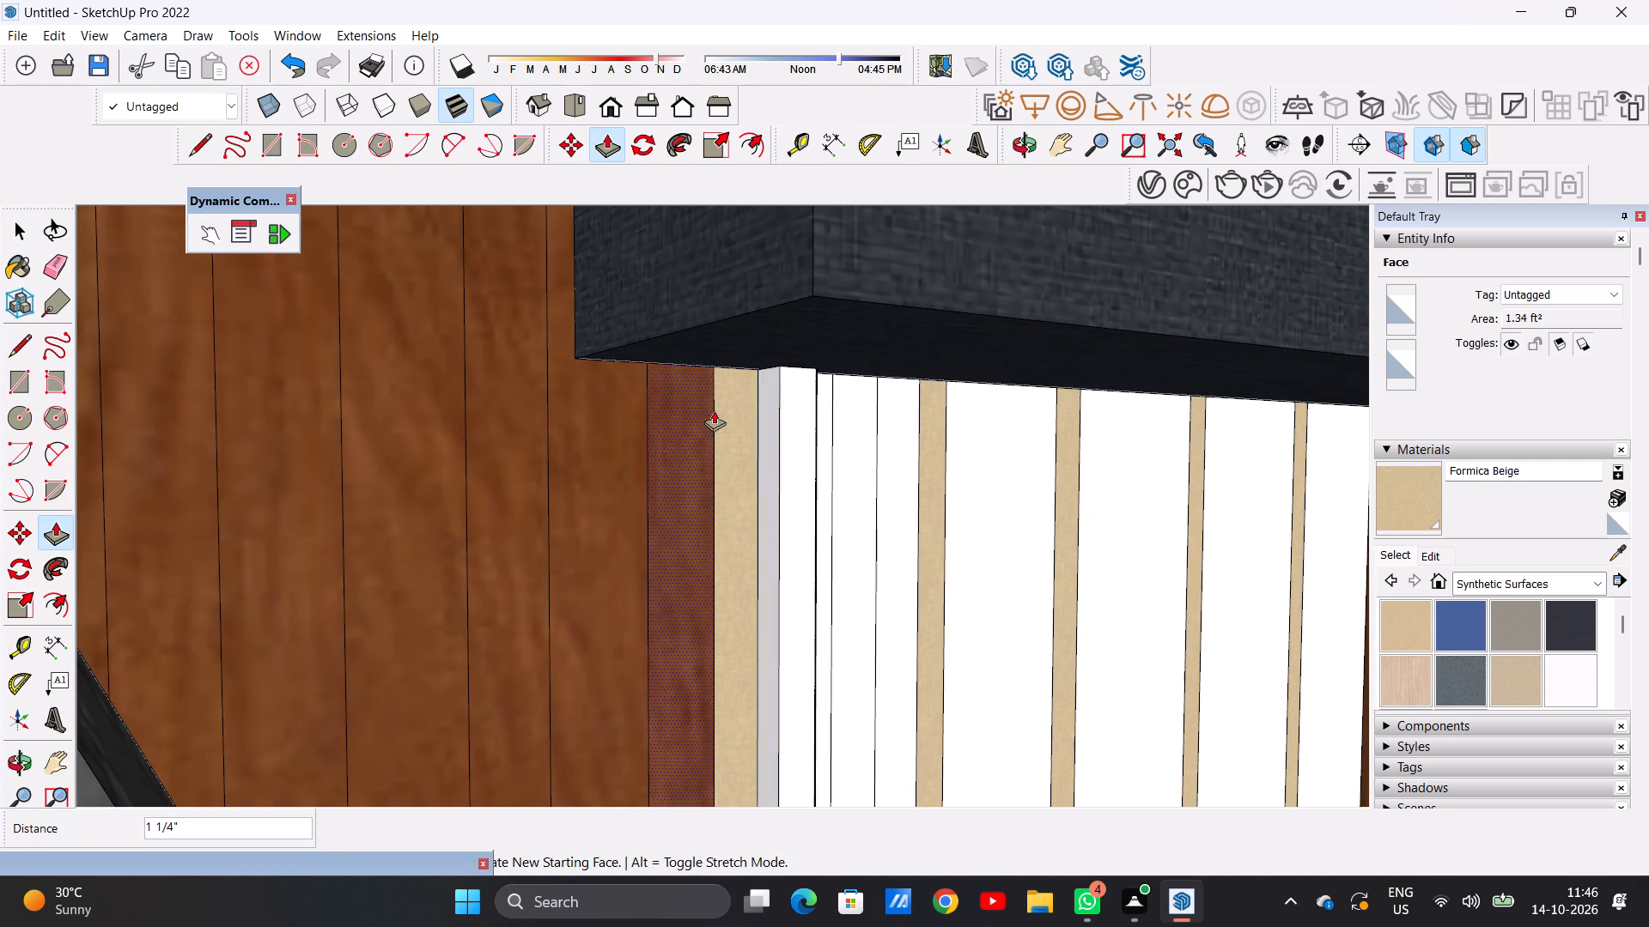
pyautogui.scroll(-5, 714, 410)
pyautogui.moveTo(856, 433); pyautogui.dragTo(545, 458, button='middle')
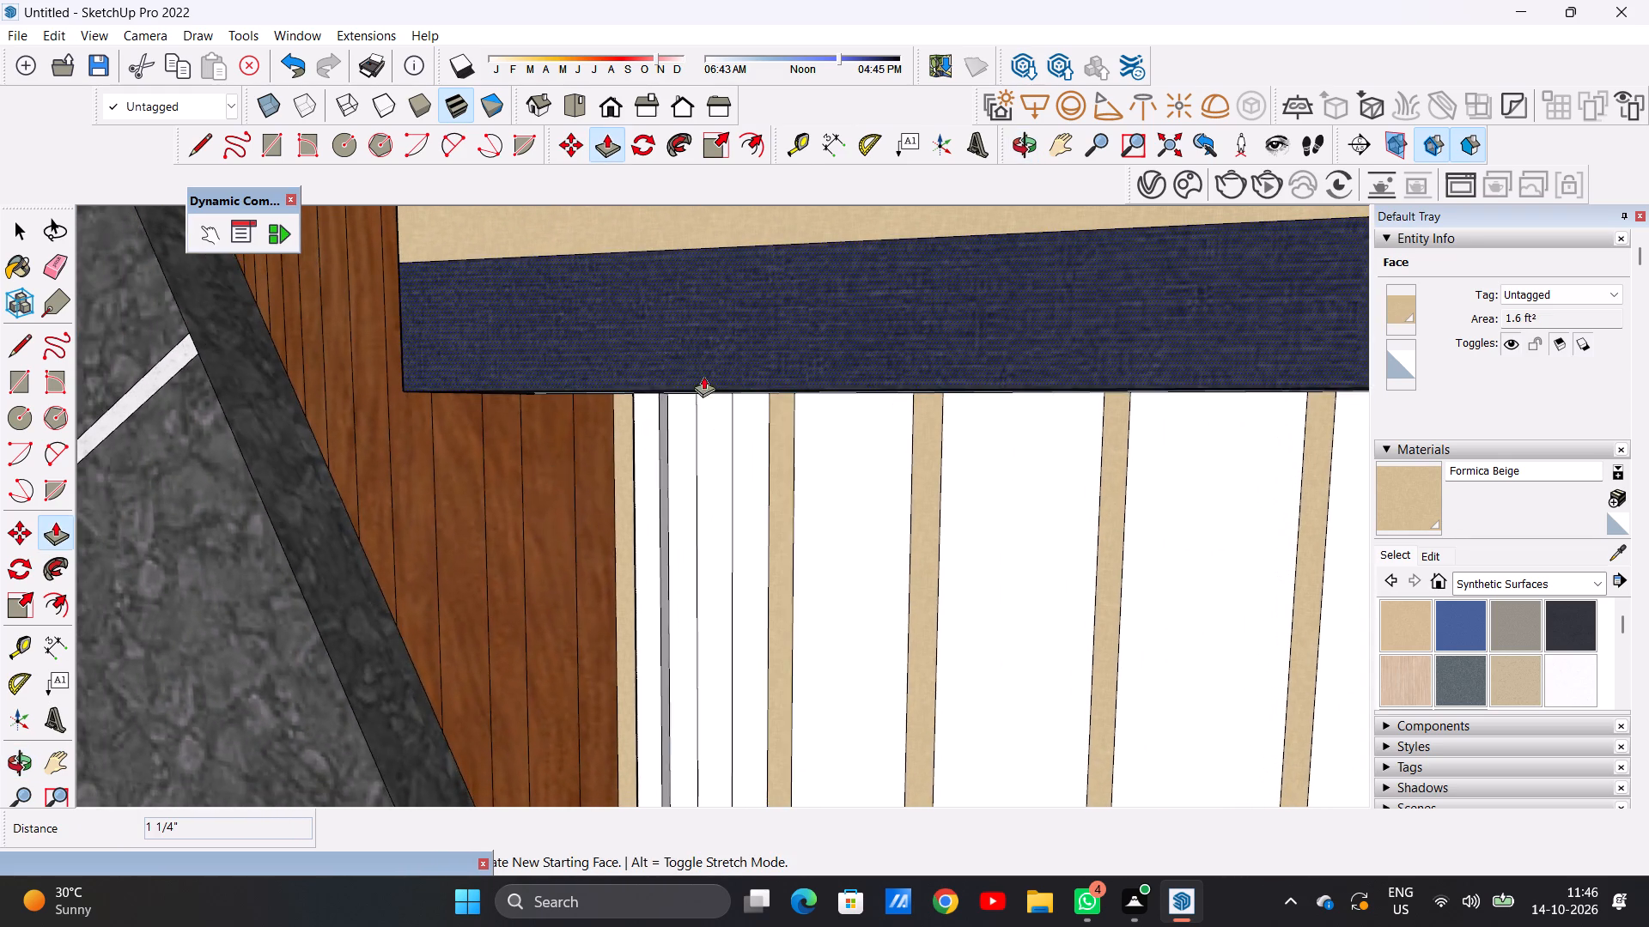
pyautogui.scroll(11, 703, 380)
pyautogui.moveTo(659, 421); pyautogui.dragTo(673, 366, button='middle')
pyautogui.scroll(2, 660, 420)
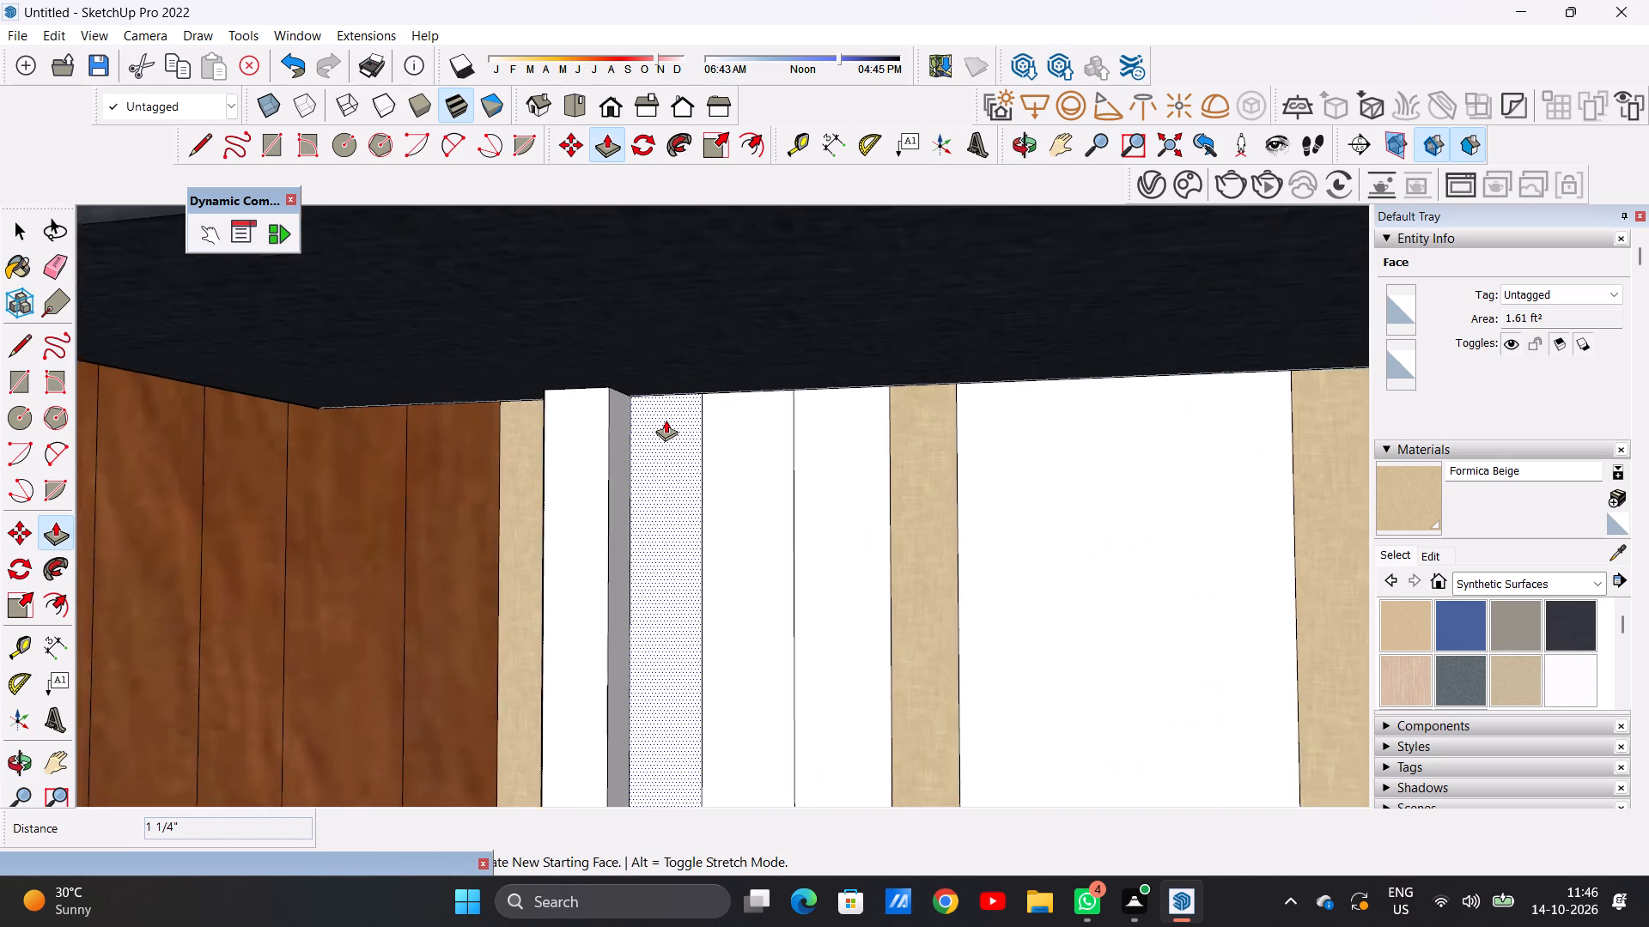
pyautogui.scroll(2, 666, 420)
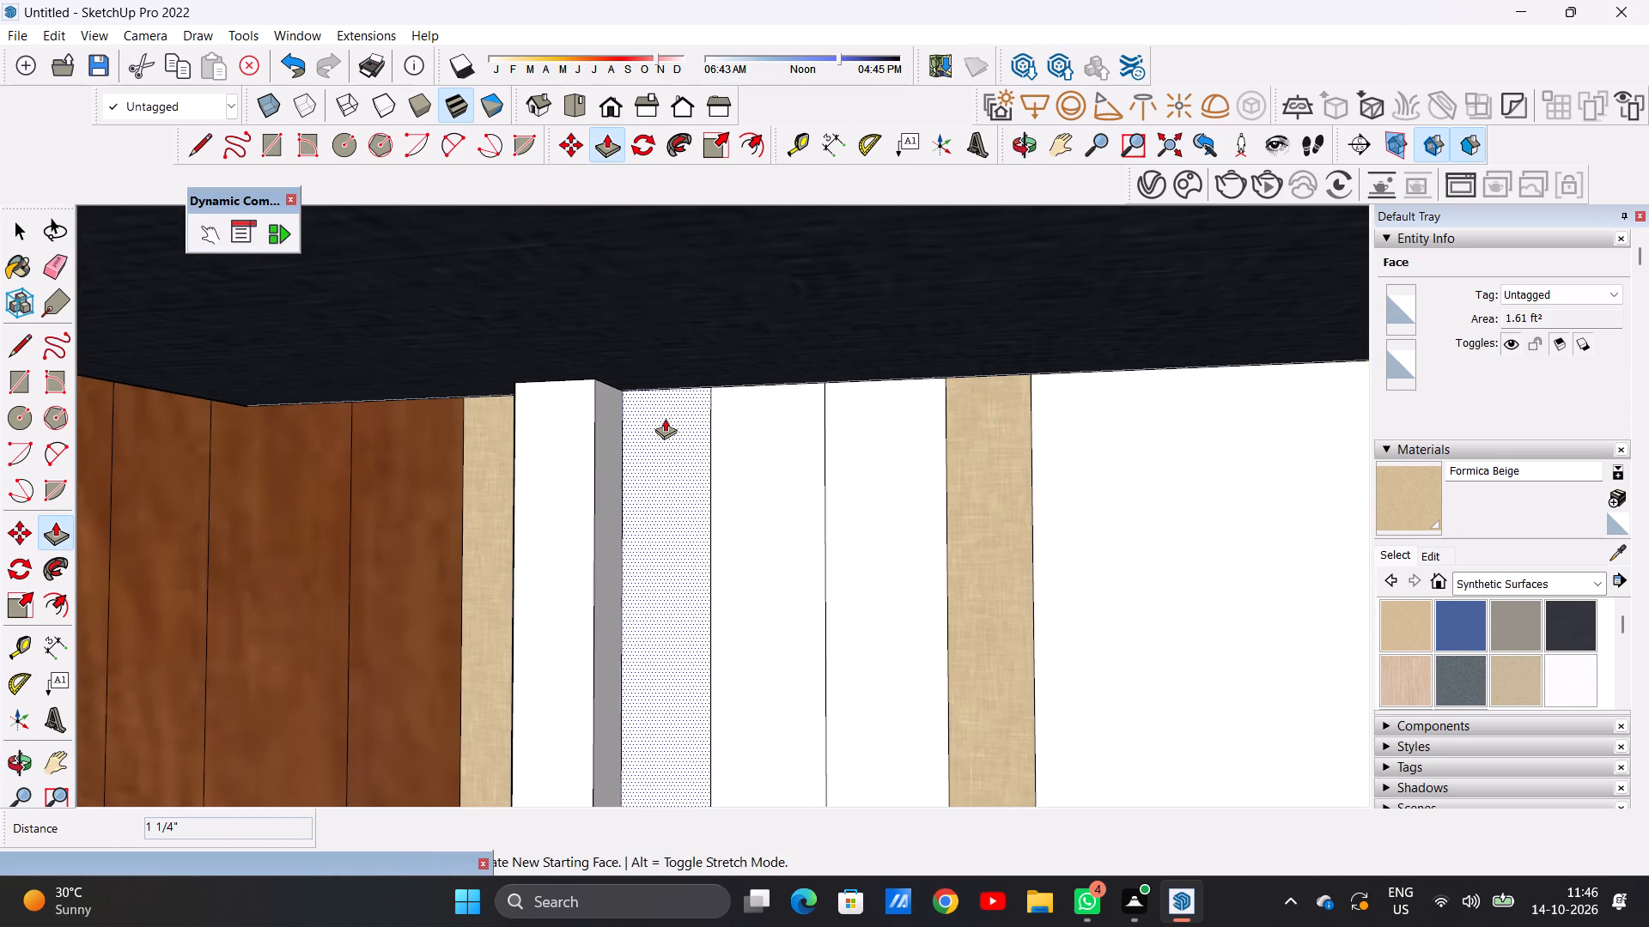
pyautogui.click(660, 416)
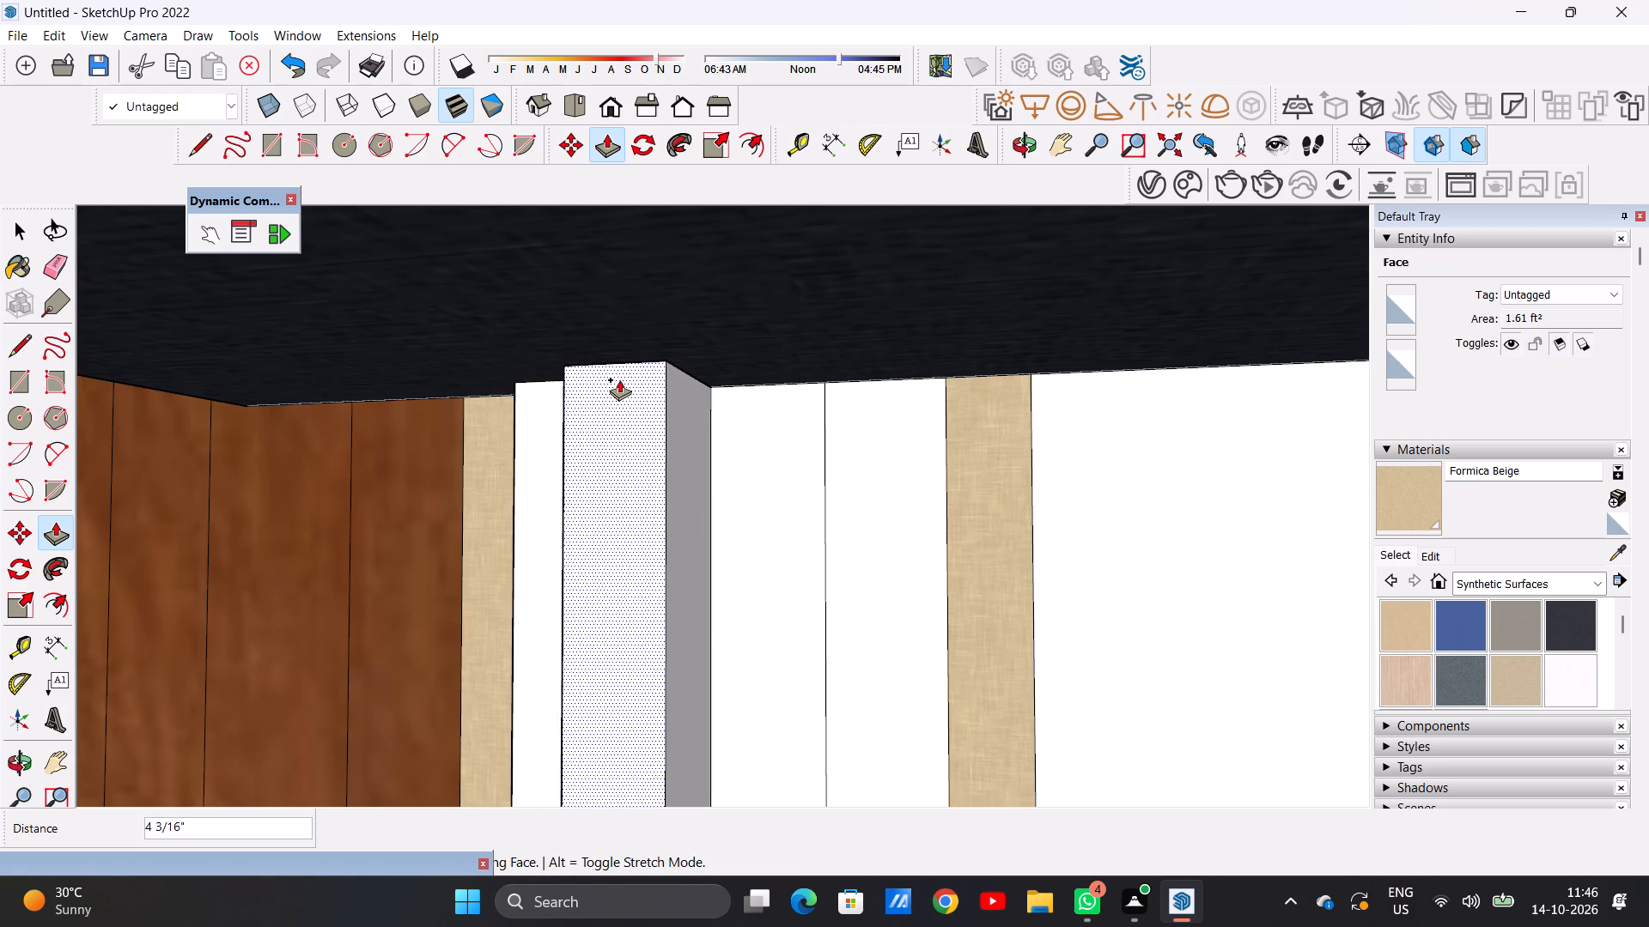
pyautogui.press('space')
# Pull the remaining three narrow subdivisions of the first white strip outward by 2 1/8", level with the raised one, using Push/Pull.
pyautogui.scroll(-4, 643, 416)
pyautogui.moveTo(629, 435); pyautogui.dragTo(781, 477, button='middle')
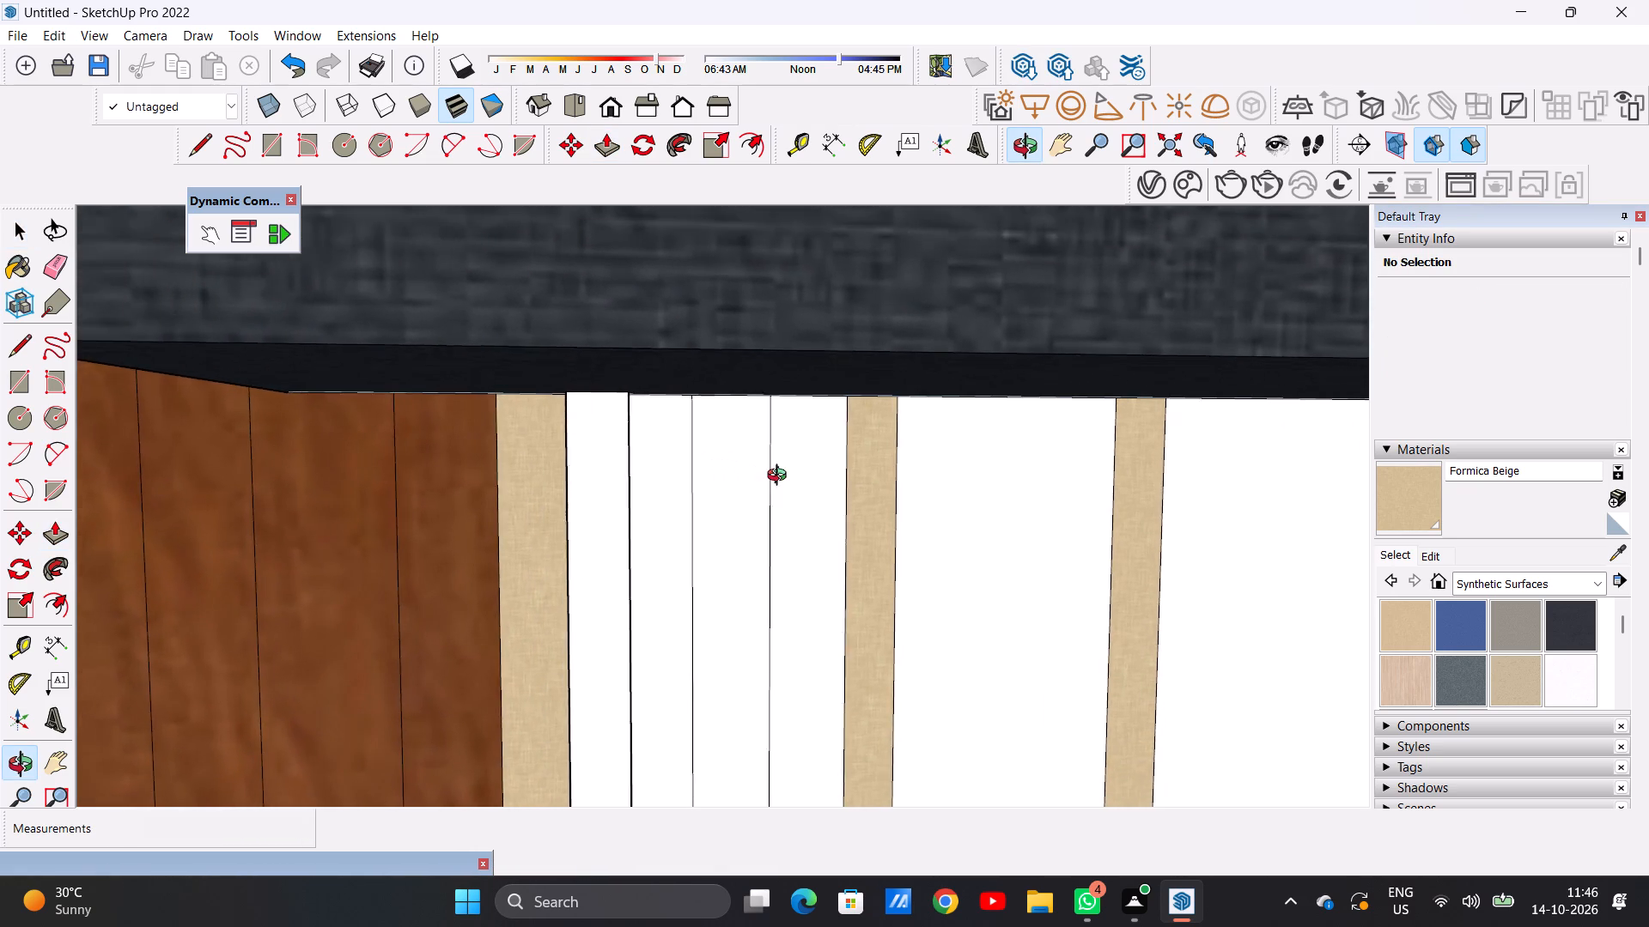
pyautogui.moveTo(781, 477); pyautogui.dragTo(787, 478, button='middle')
pyautogui.scroll(2, 676, 421)
pyautogui.press('p')
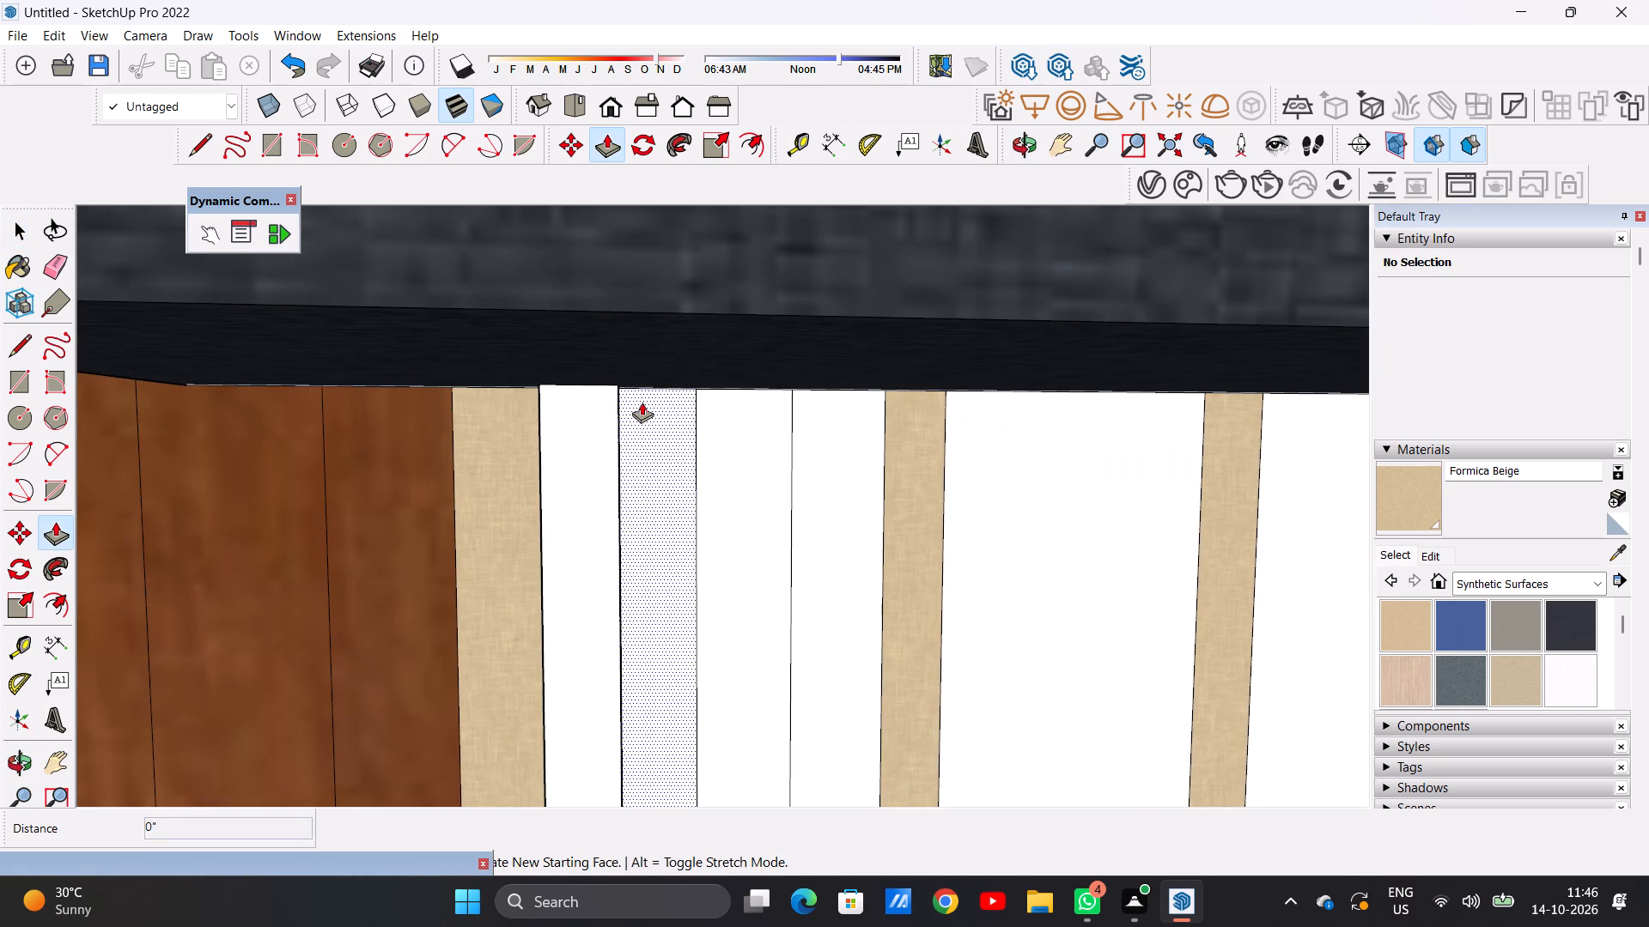
pyautogui.click(640, 409)
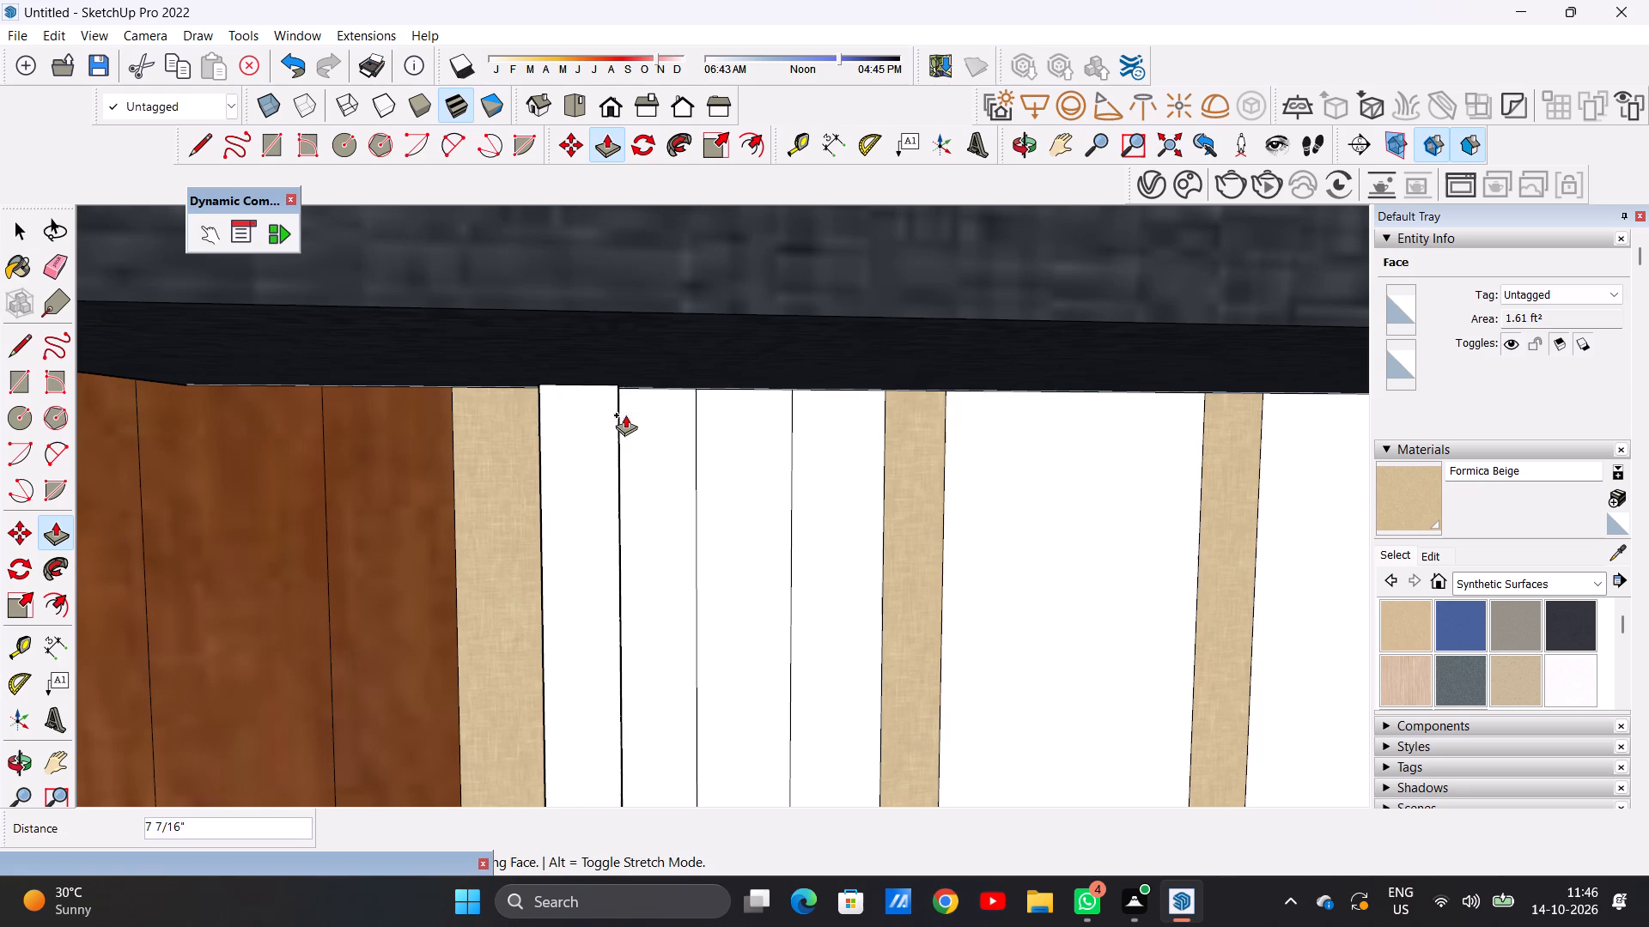
pyautogui.click(620, 440)
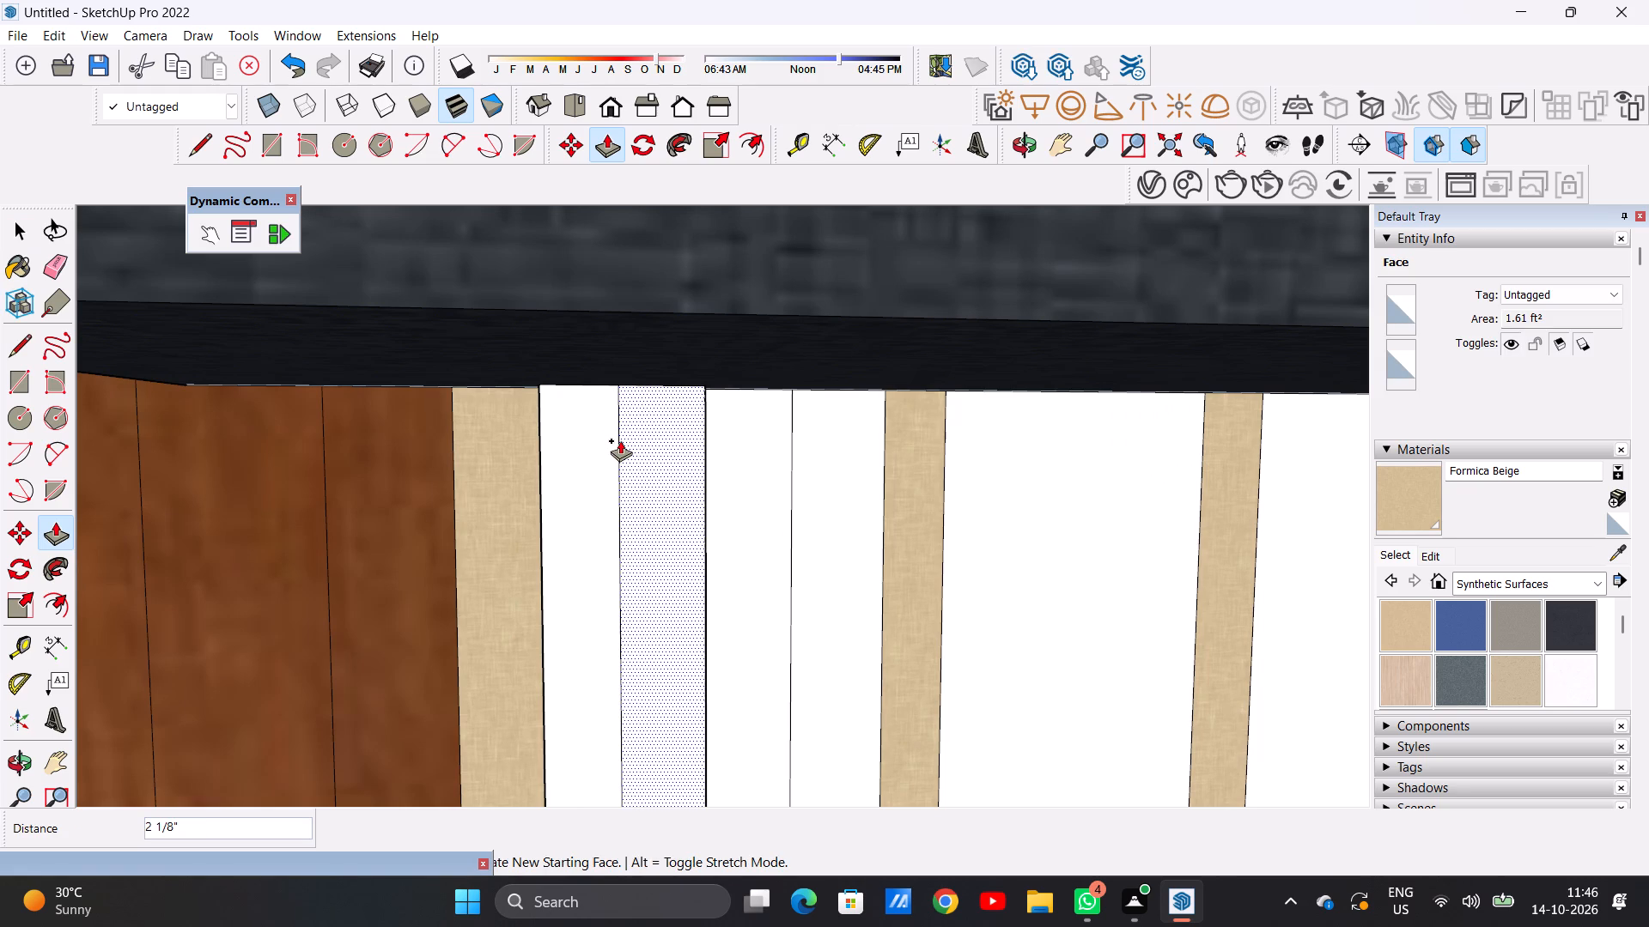
pyautogui.click(730, 426)
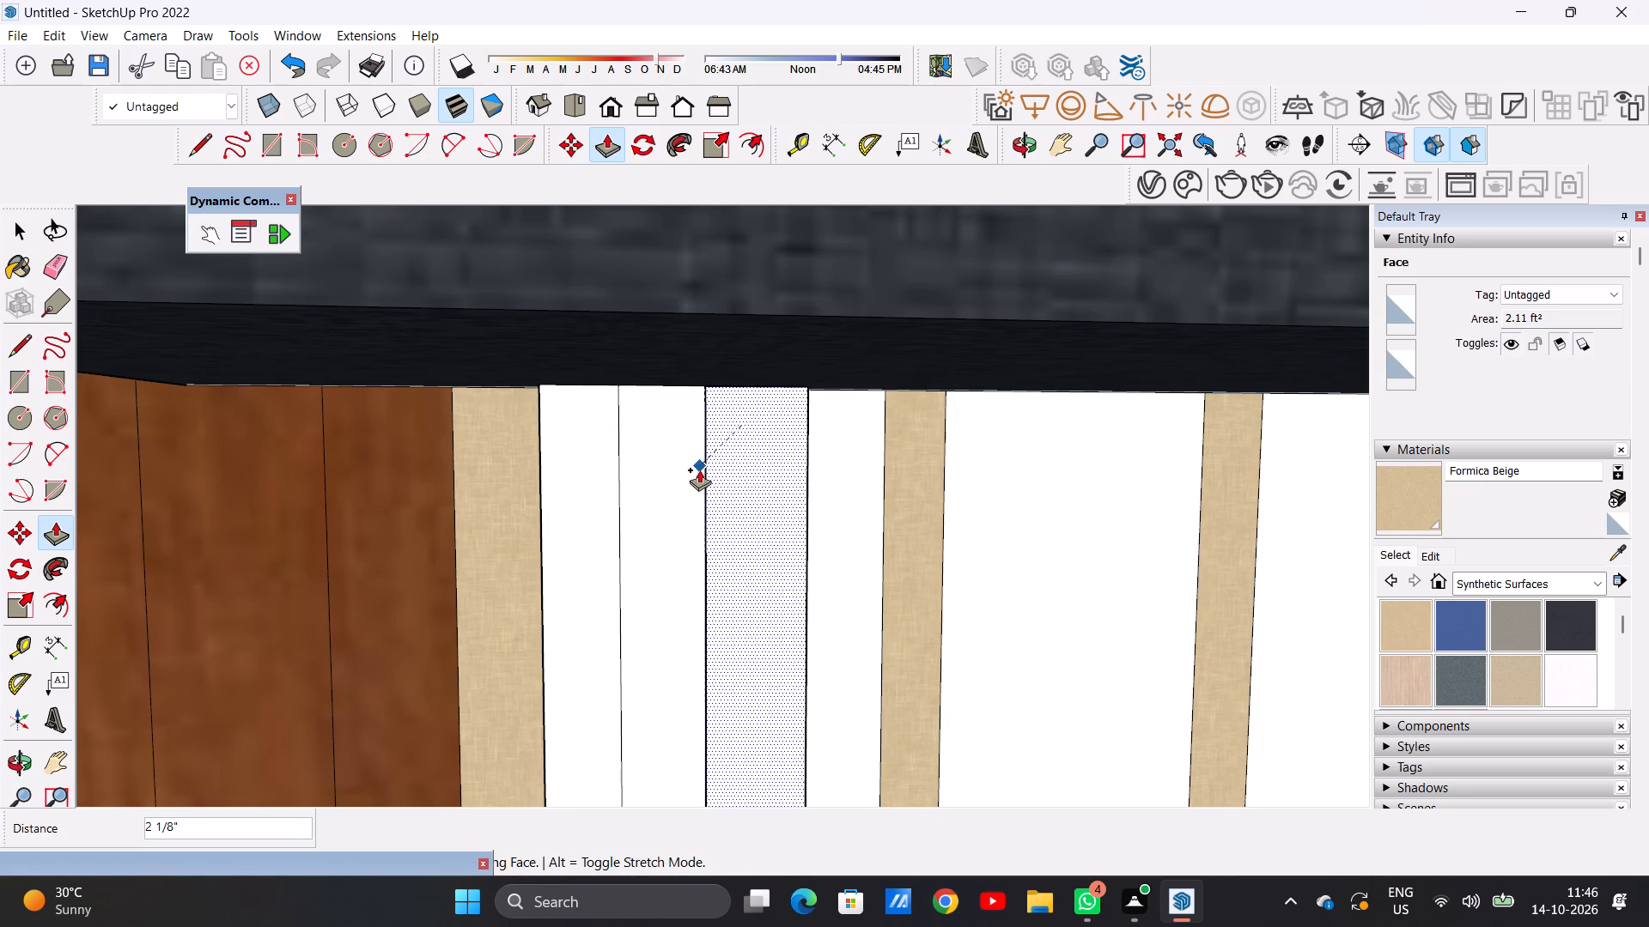
pyautogui.click(699, 470)
pyautogui.click(824, 435)
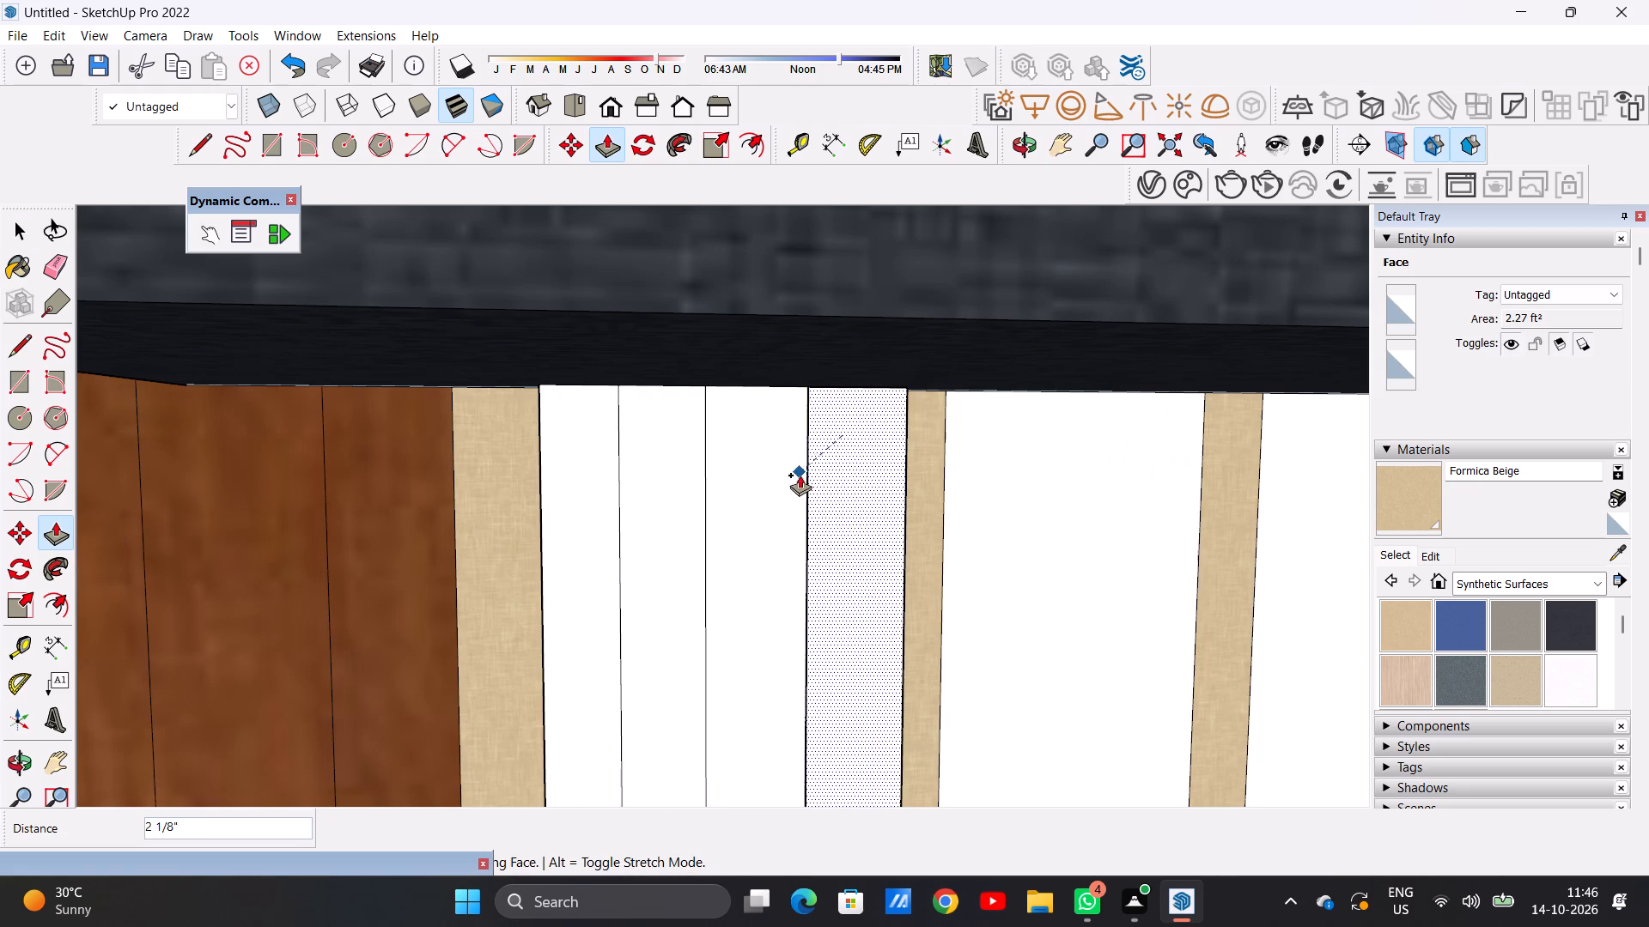
pyautogui.click(801, 480)
pyautogui.press('space')
# Draw a vertical line about 9' 4" long in the second white strip, from the dark frame's underside to the sloped stone panel.
pyautogui.scroll(-12, 733, 540)
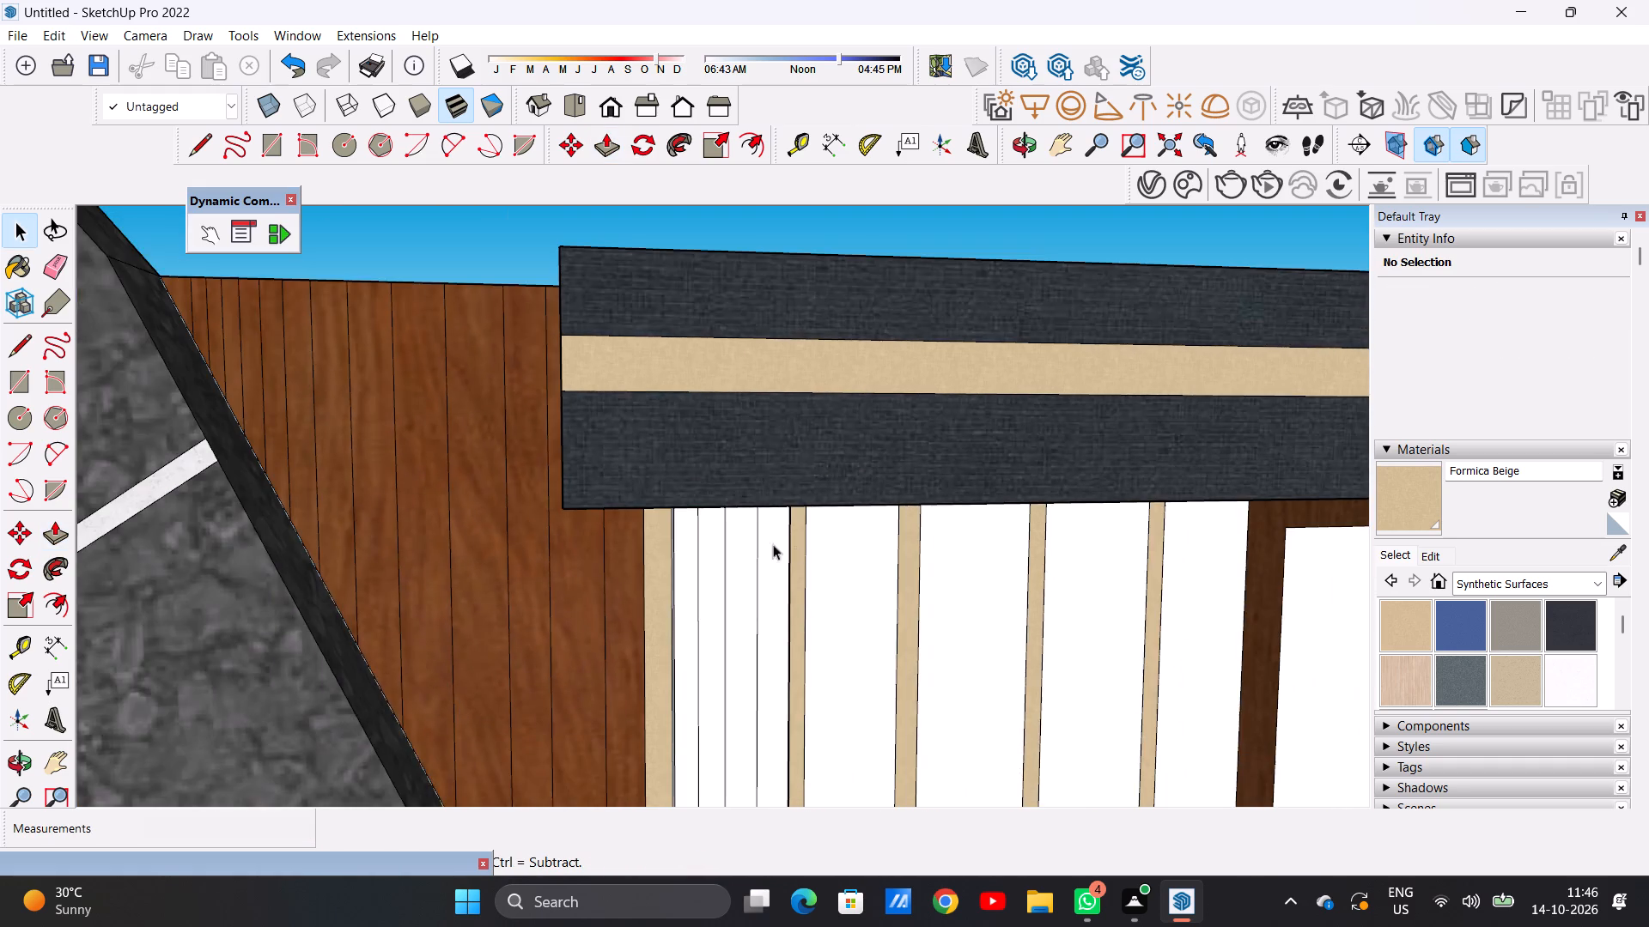
pyautogui.moveTo(853, 562); pyautogui.dragTo(514, 551, button='middle')
pyautogui.scroll(-16, 830, 610)
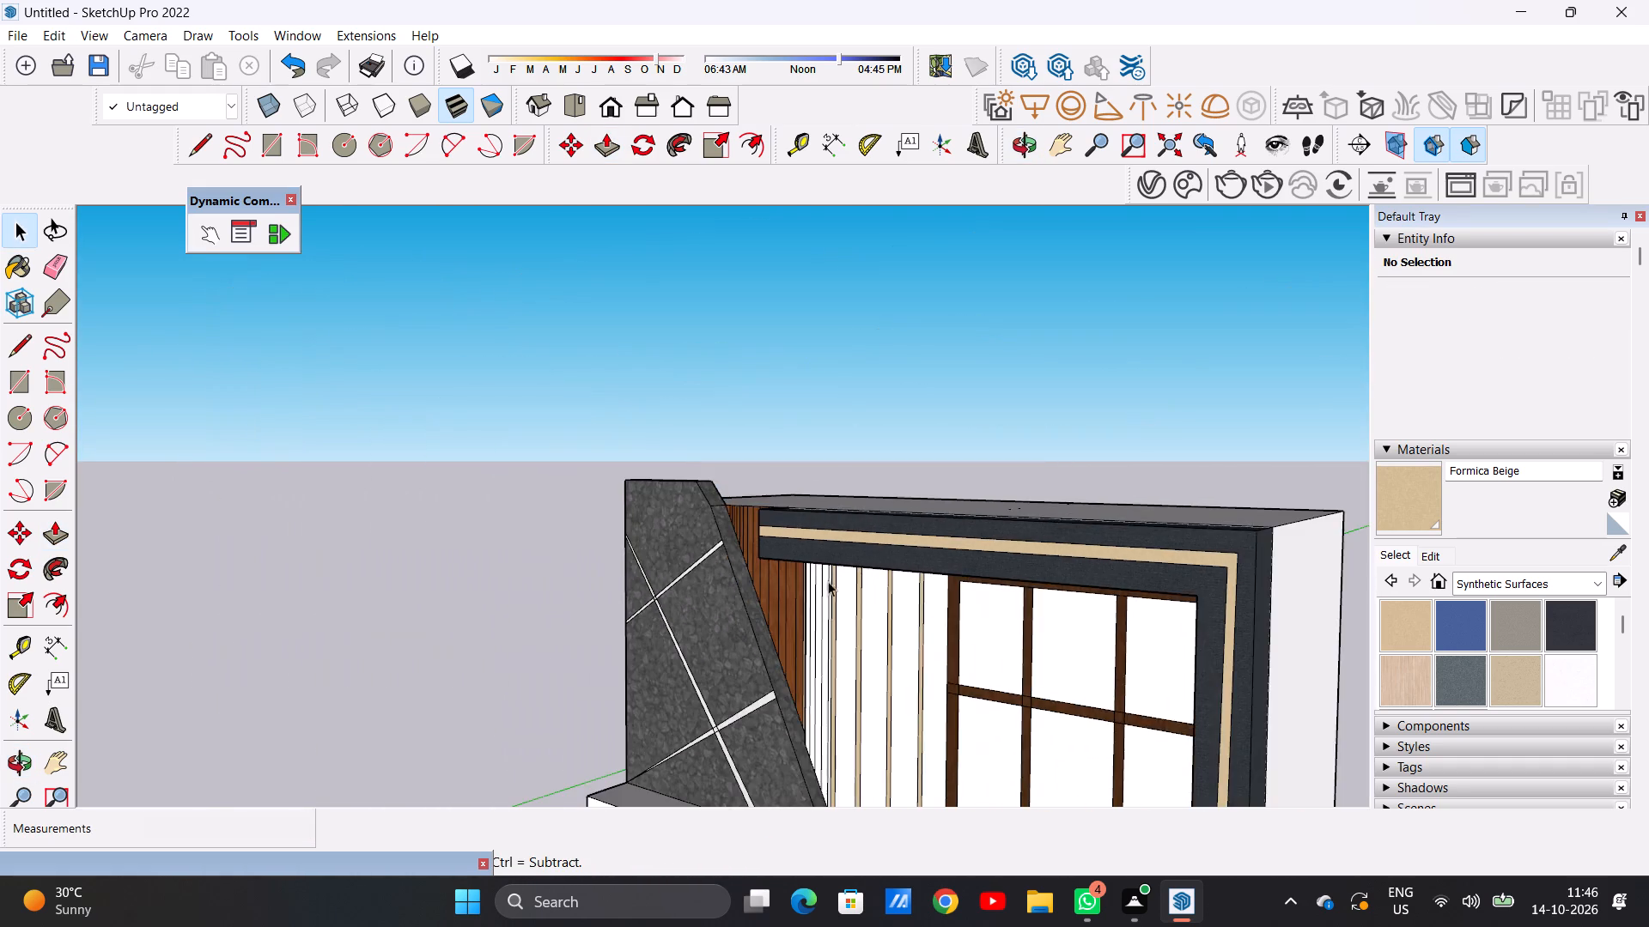
pyautogui.moveTo(856, 641); pyautogui.dragTo(1000, 617, button='middle')
pyautogui.scroll(-6, 893, 615)
pyautogui.scroll(10, 865, 678)
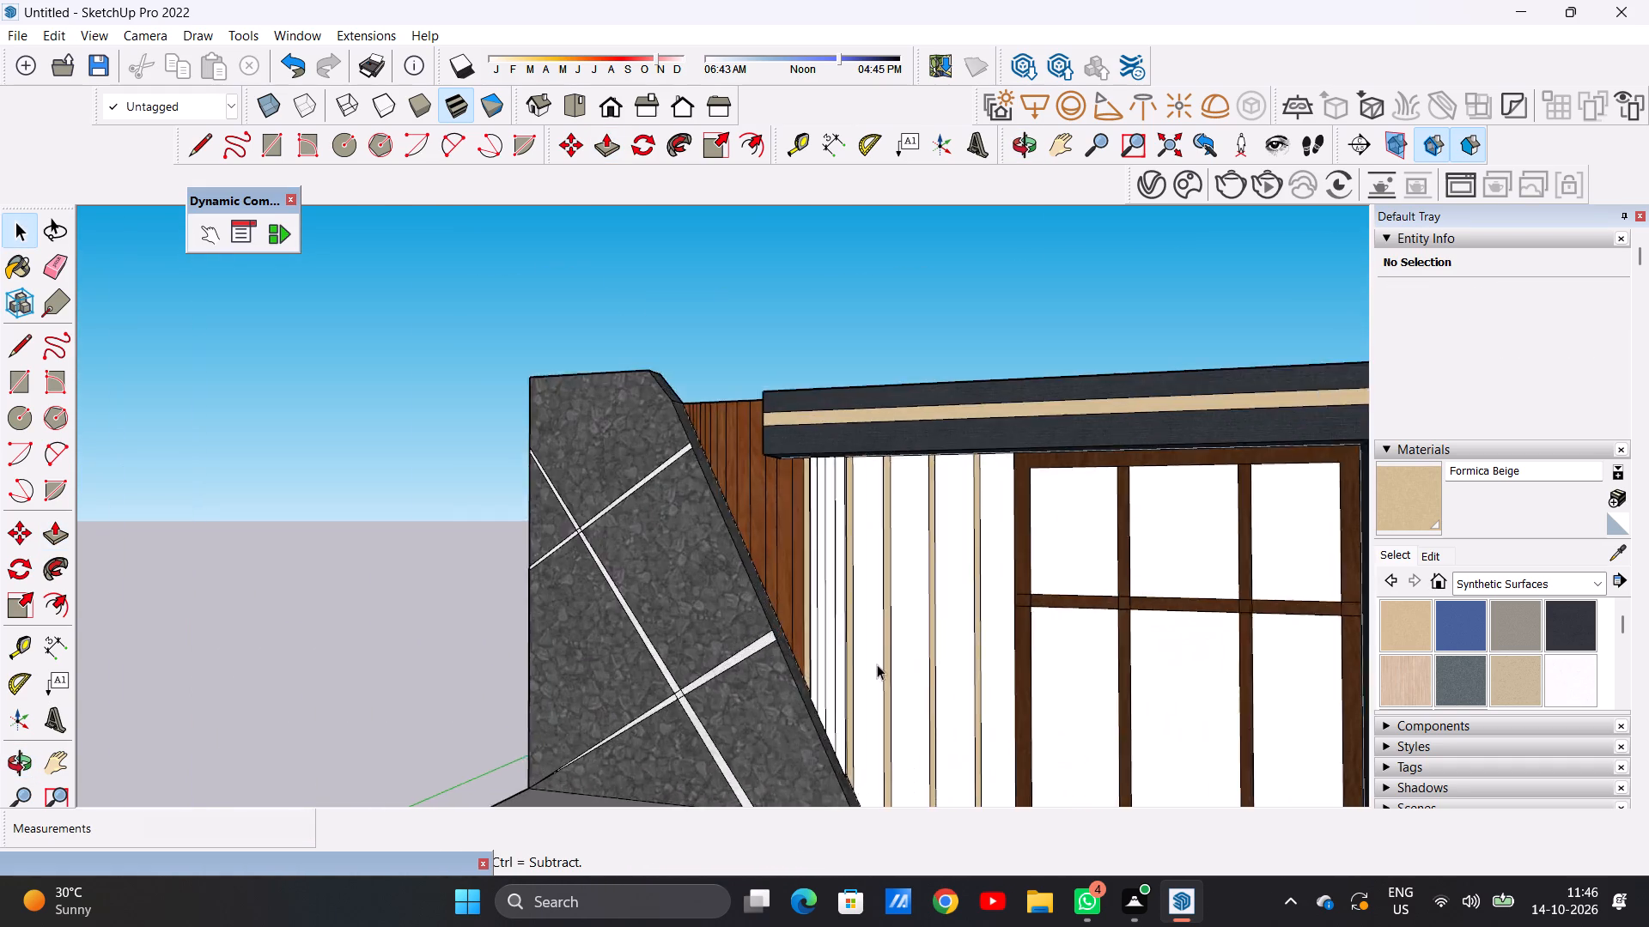
pyautogui.scroll(4, 877, 664)
pyautogui.moveTo(866, 656); pyautogui.dragTo(915, 660, button='middle')
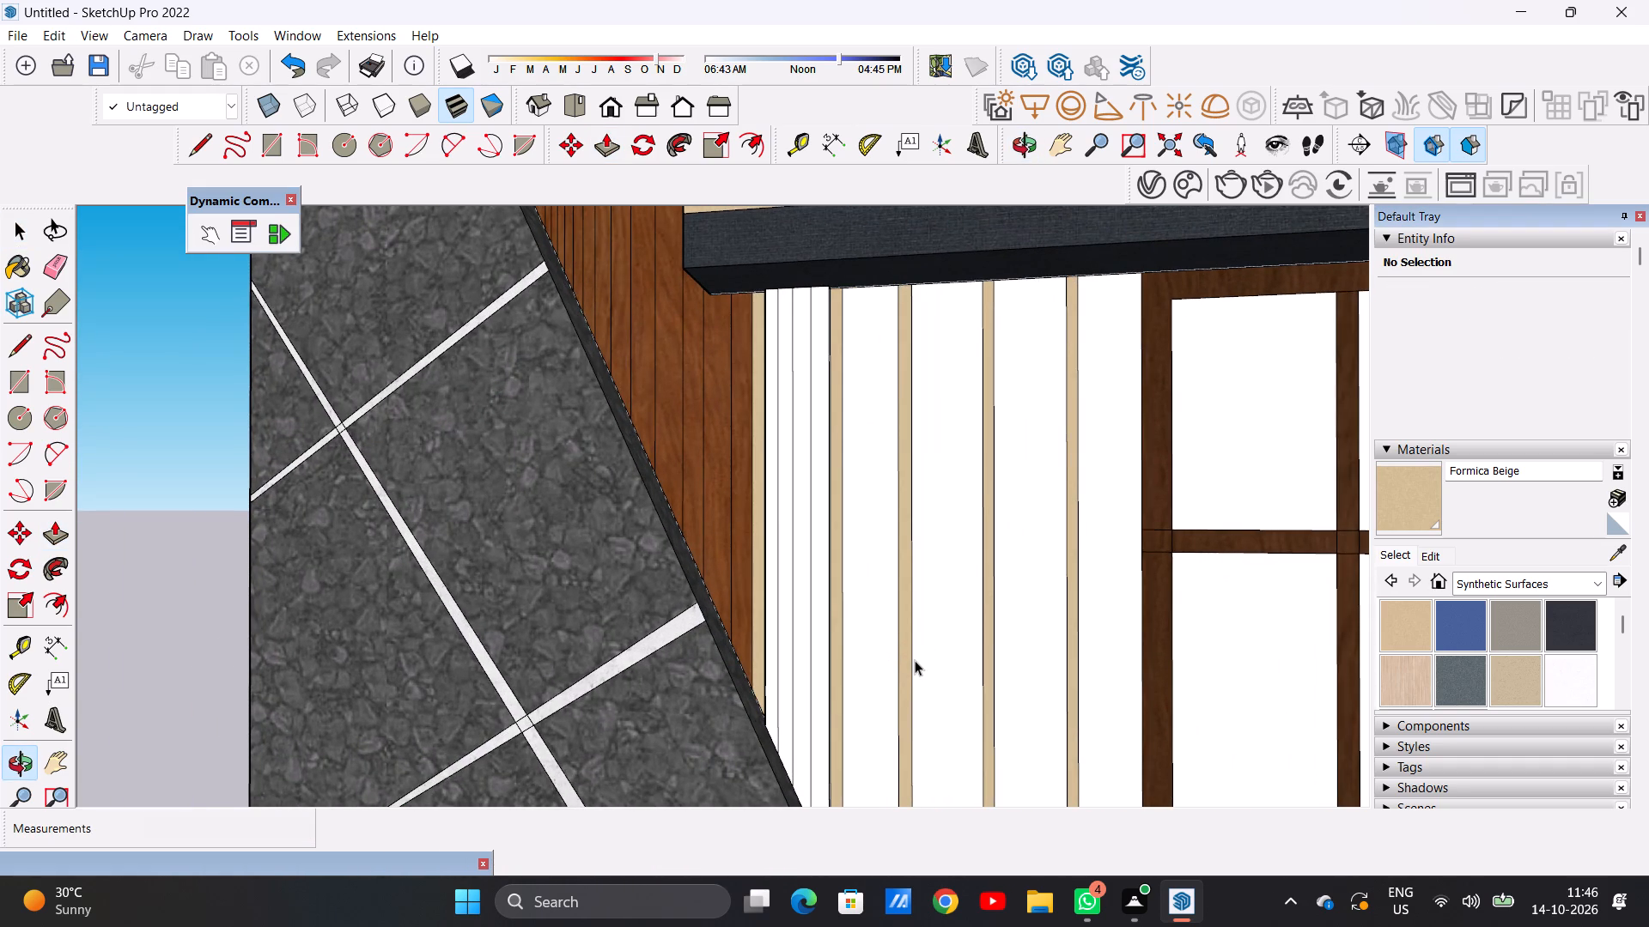
pyautogui.press('l')
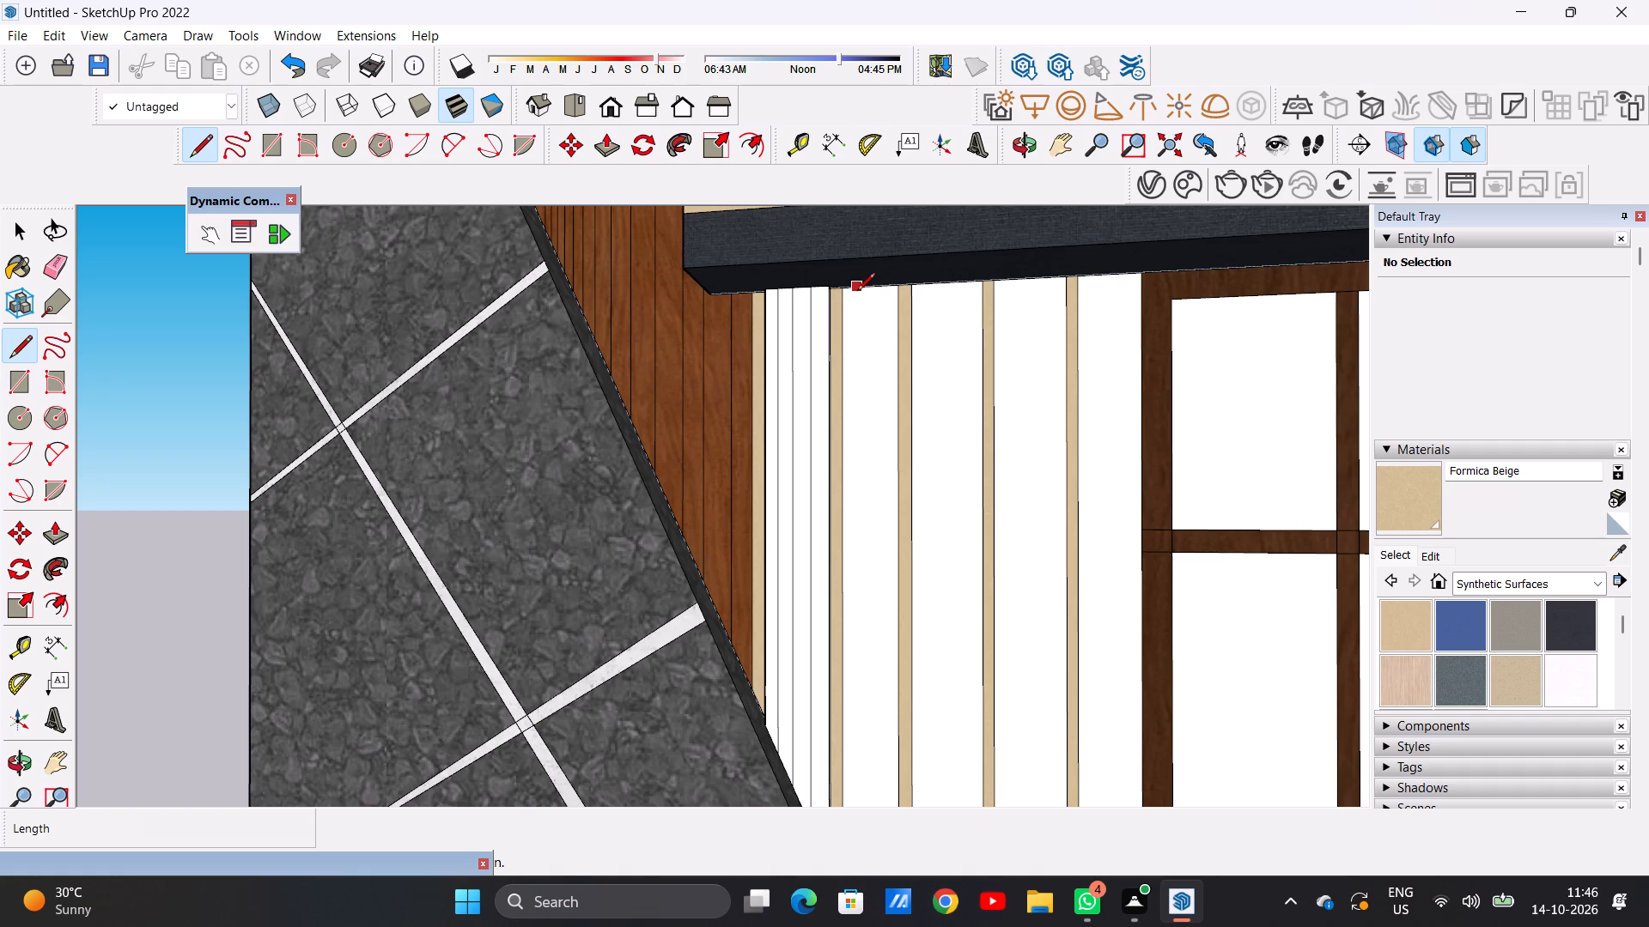
pyautogui.click(857, 292)
pyautogui.scroll(-6, 853, 425)
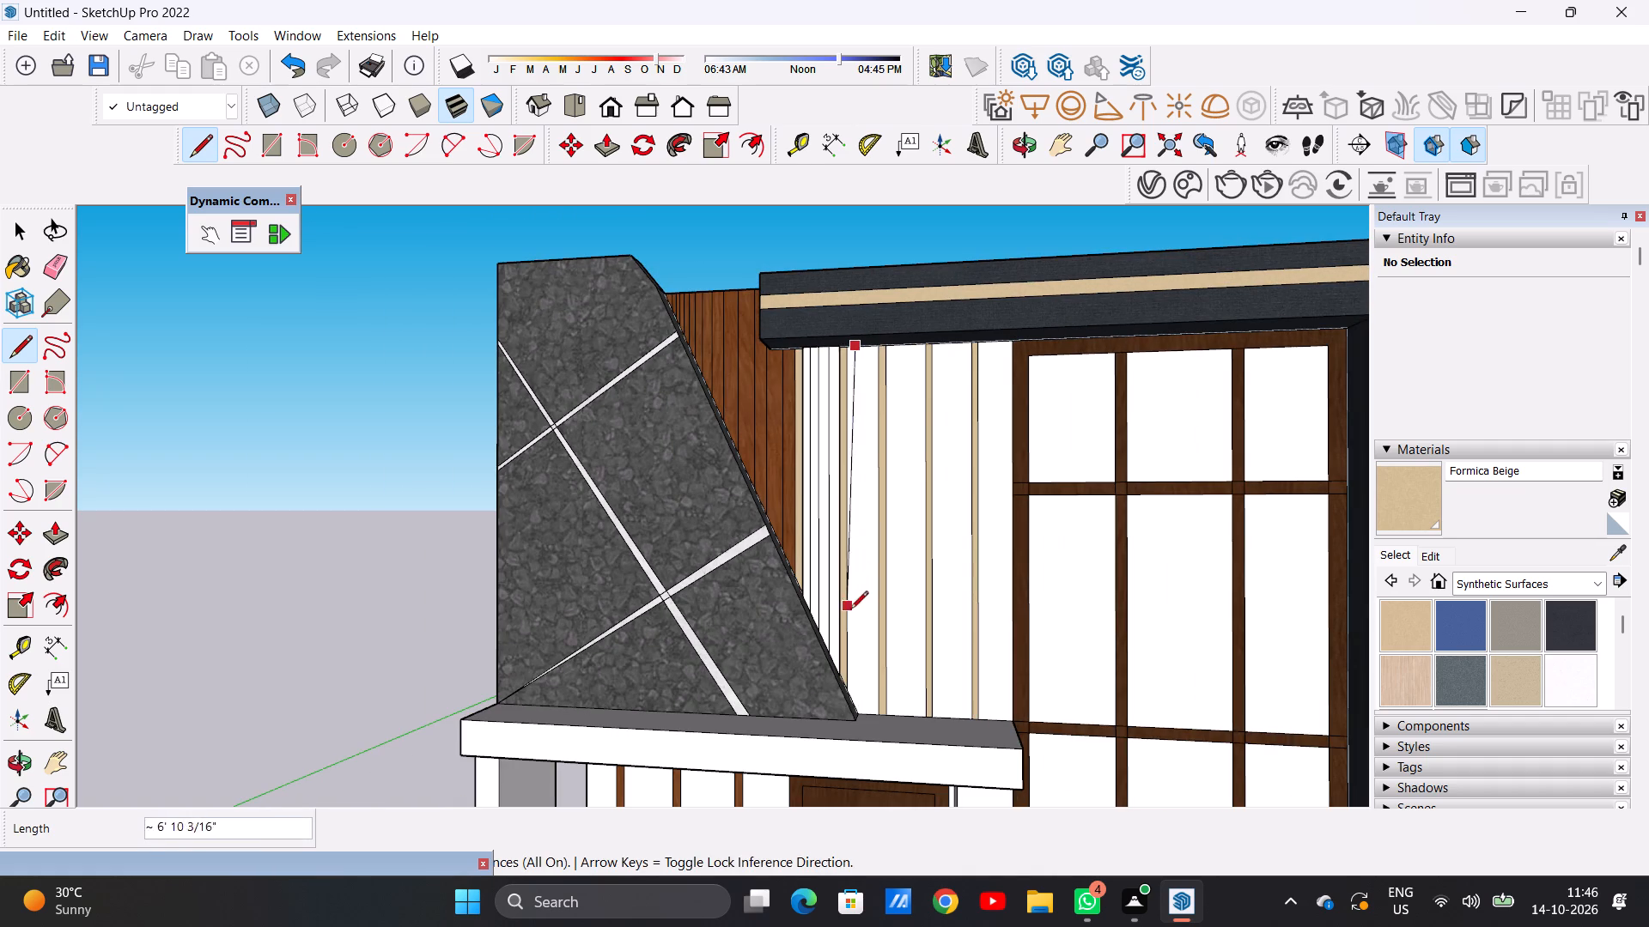
pyautogui.moveTo(856, 637); pyautogui.dragTo(835, 688, button='middle')
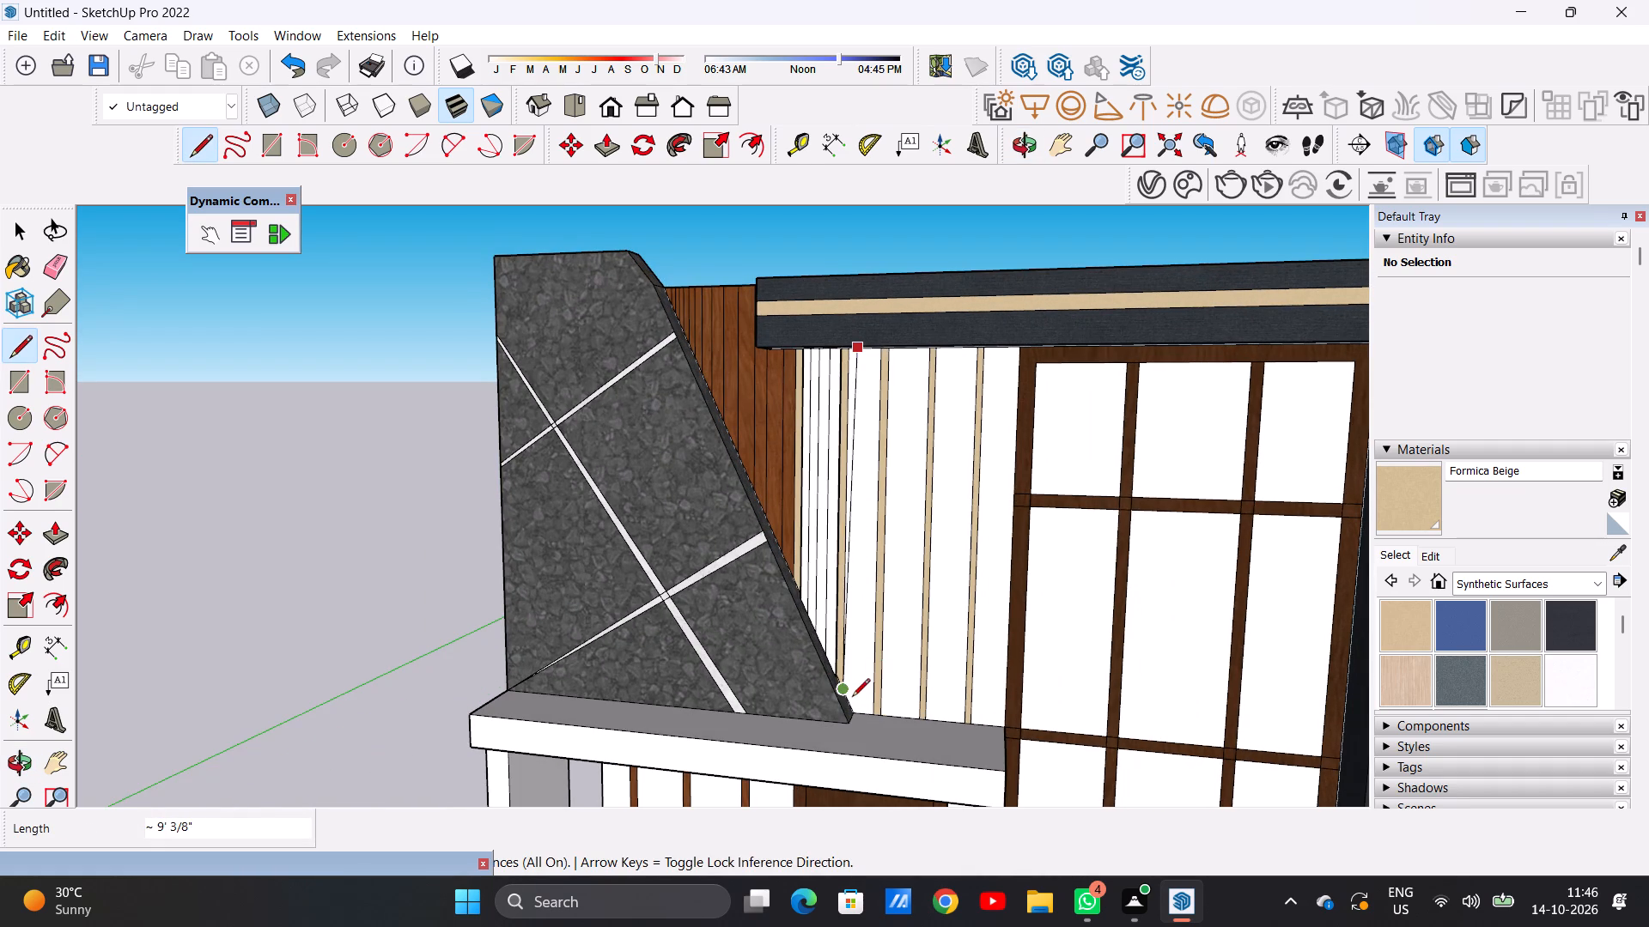
pyautogui.scroll(7, 858, 704)
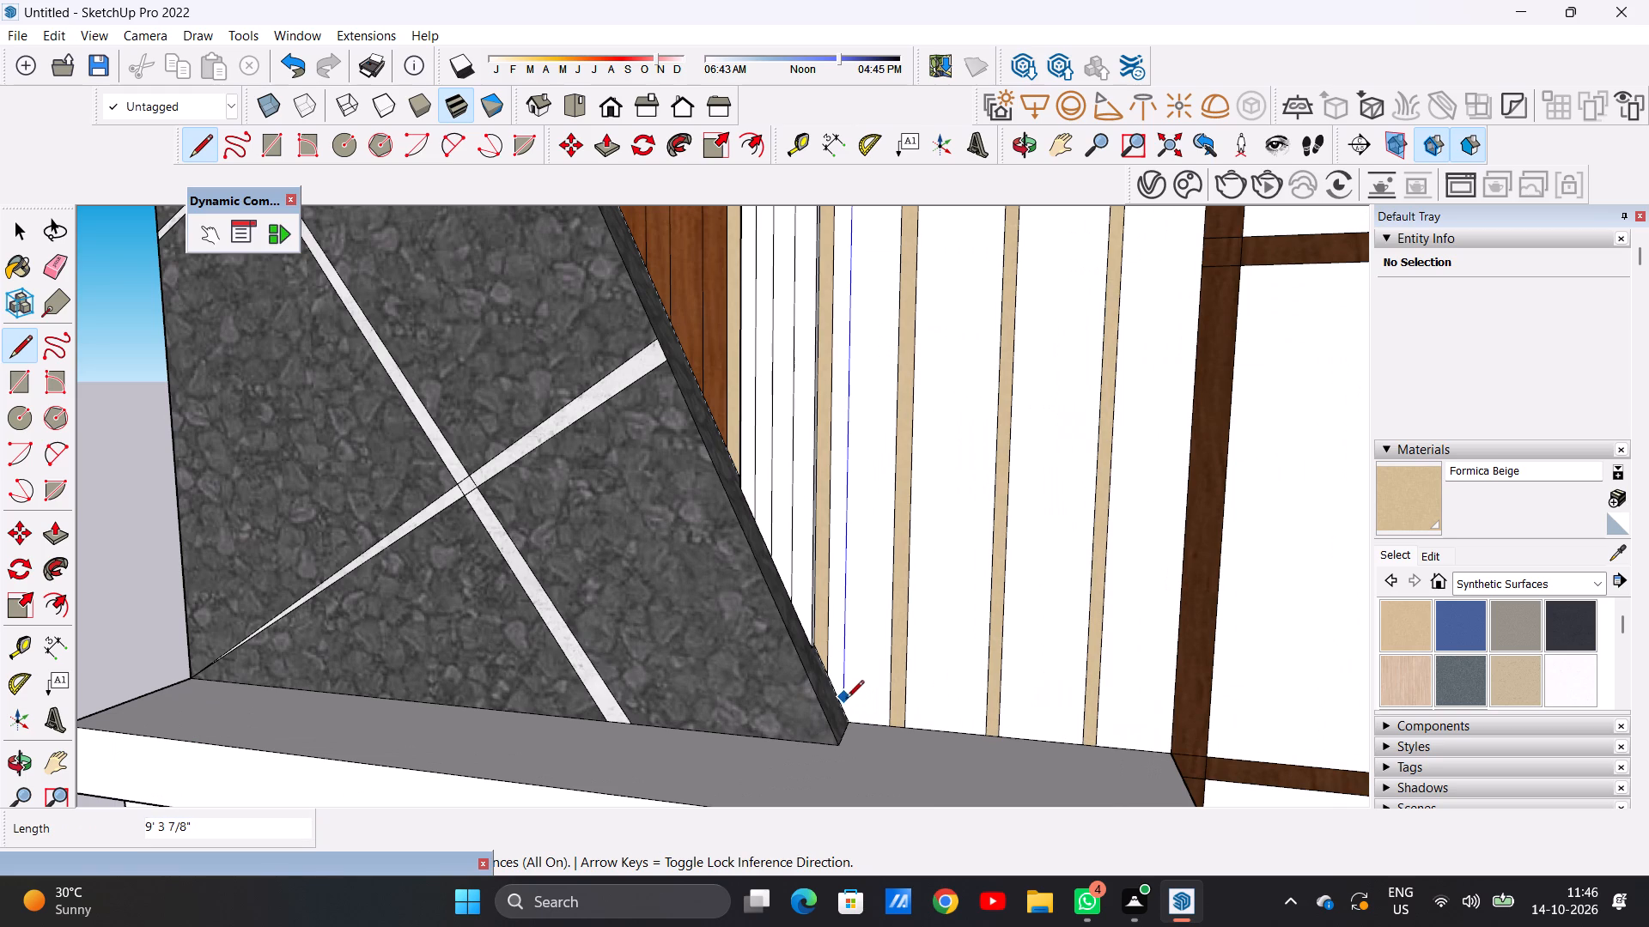
pyautogui.click(844, 705)
# Draw a second vertical line about 9' 8" long in the second white strip, from the ledge up to the dark frame's underside.
pyautogui.scroll(-5, 844, 705)
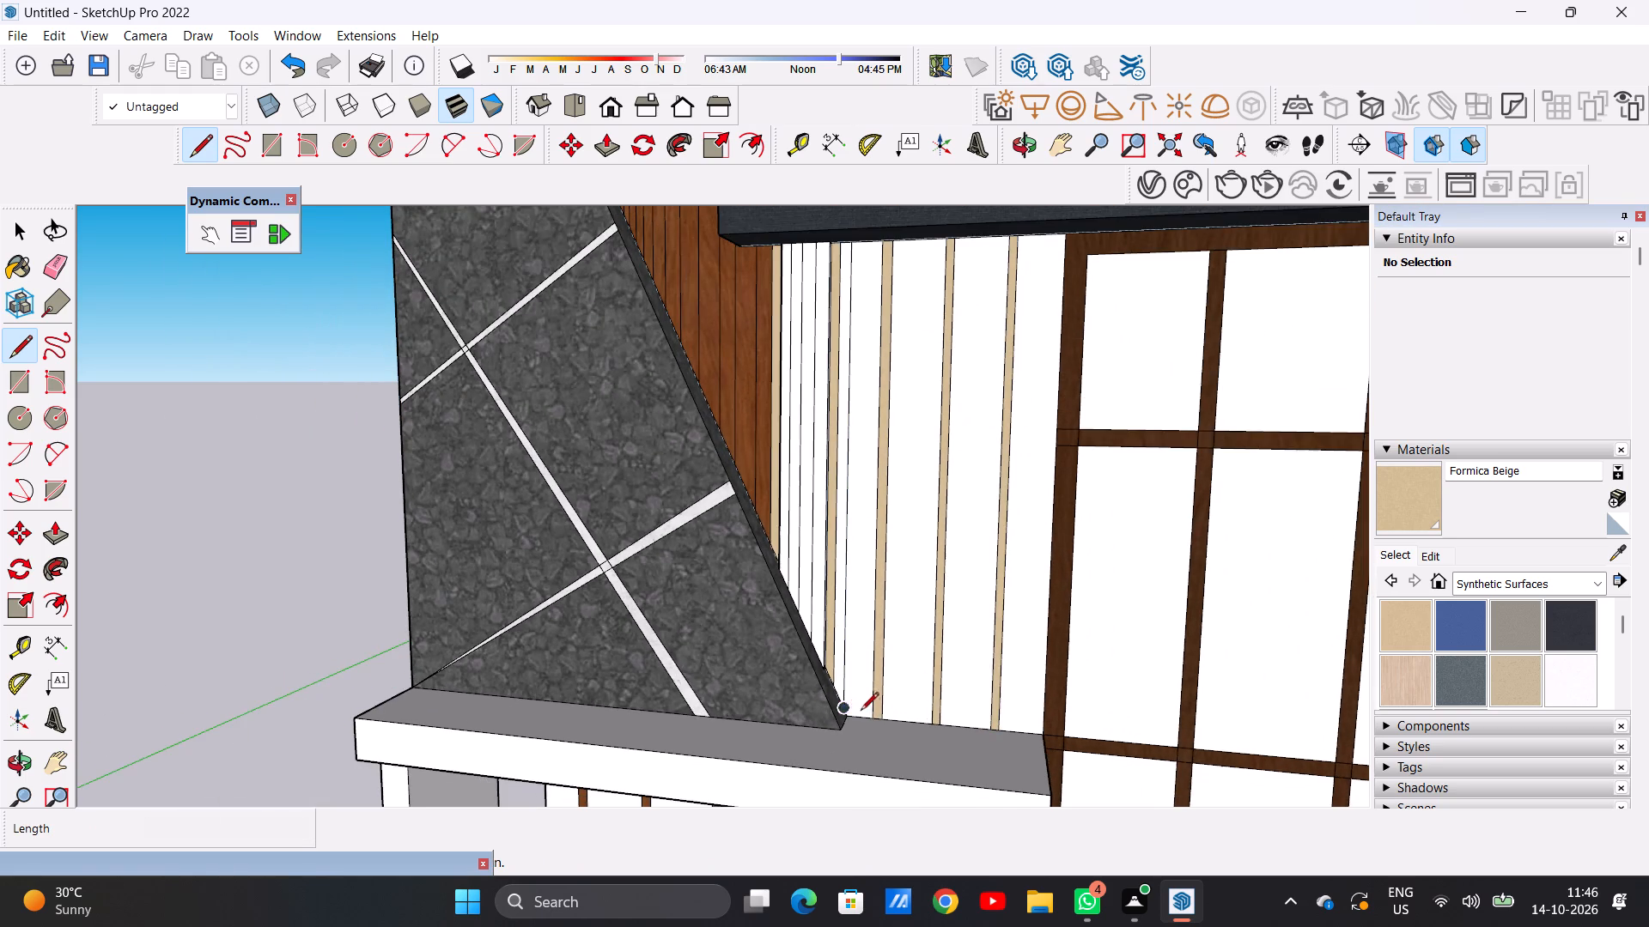
pyautogui.scroll(12, 862, 721)
pyautogui.click(847, 740)
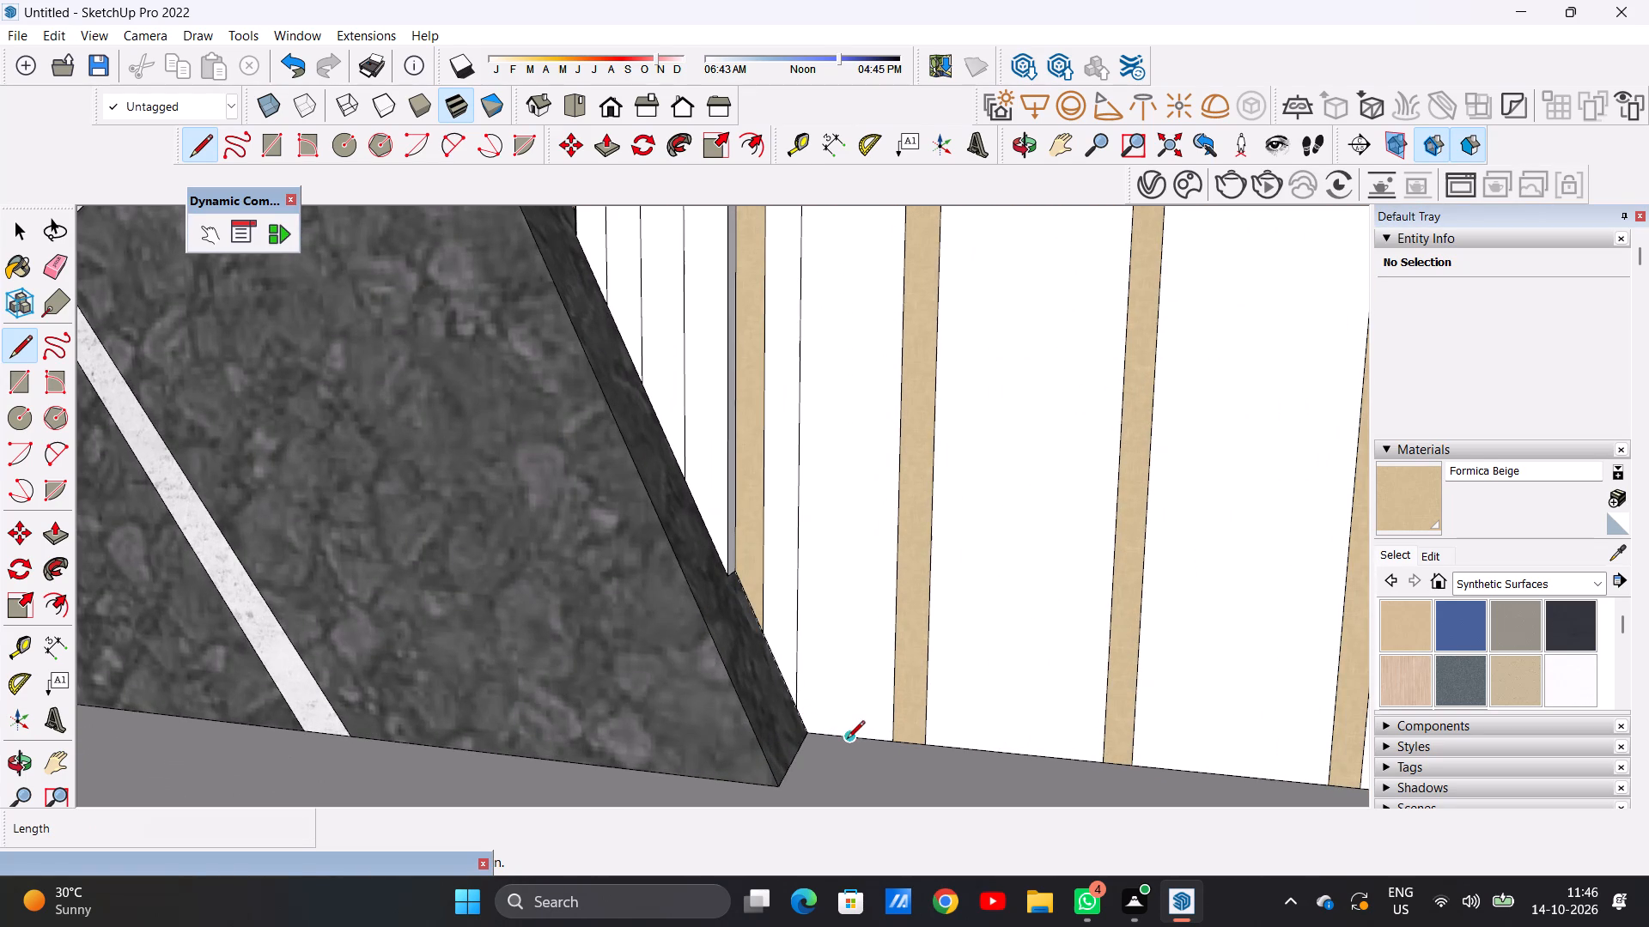
pyautogui.scroll(-11, 856, 626)
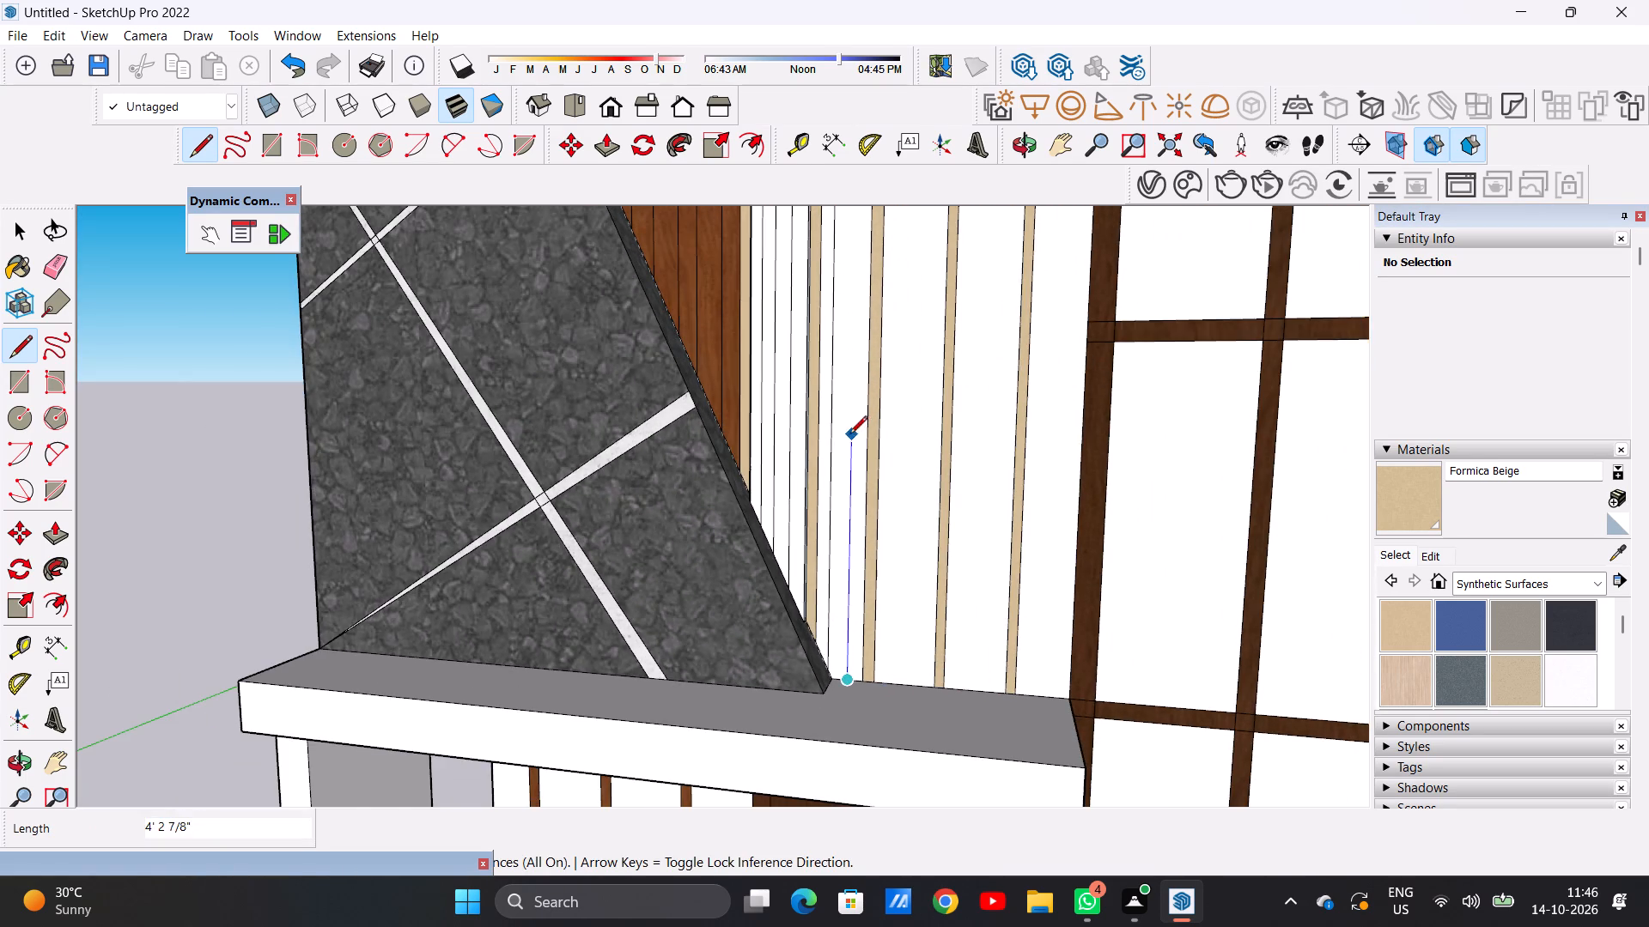
pyautogui.scroll(-5, 842, 472)
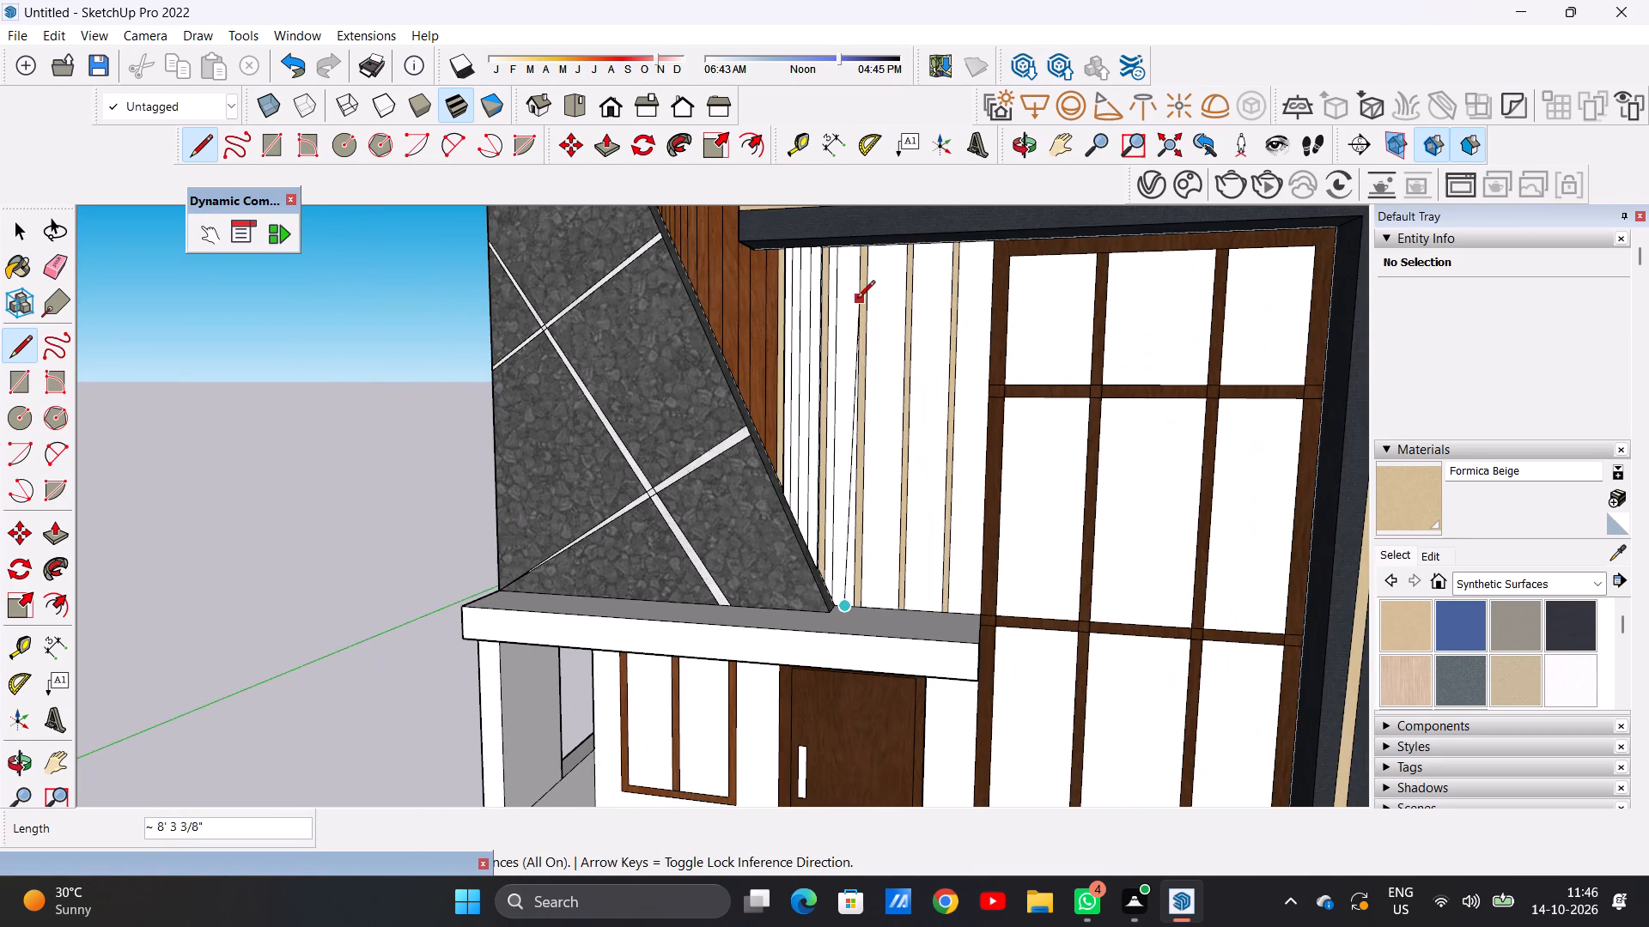
pyautogui.scroll(2, 844, 276)
pyautogui.scroll(-1, 844, 276)
pyautogui.scroll(3, 844, 276)
pyautogui.scroll(-1, 844, 276)
pyautogui.scroll(4, 844, 276)
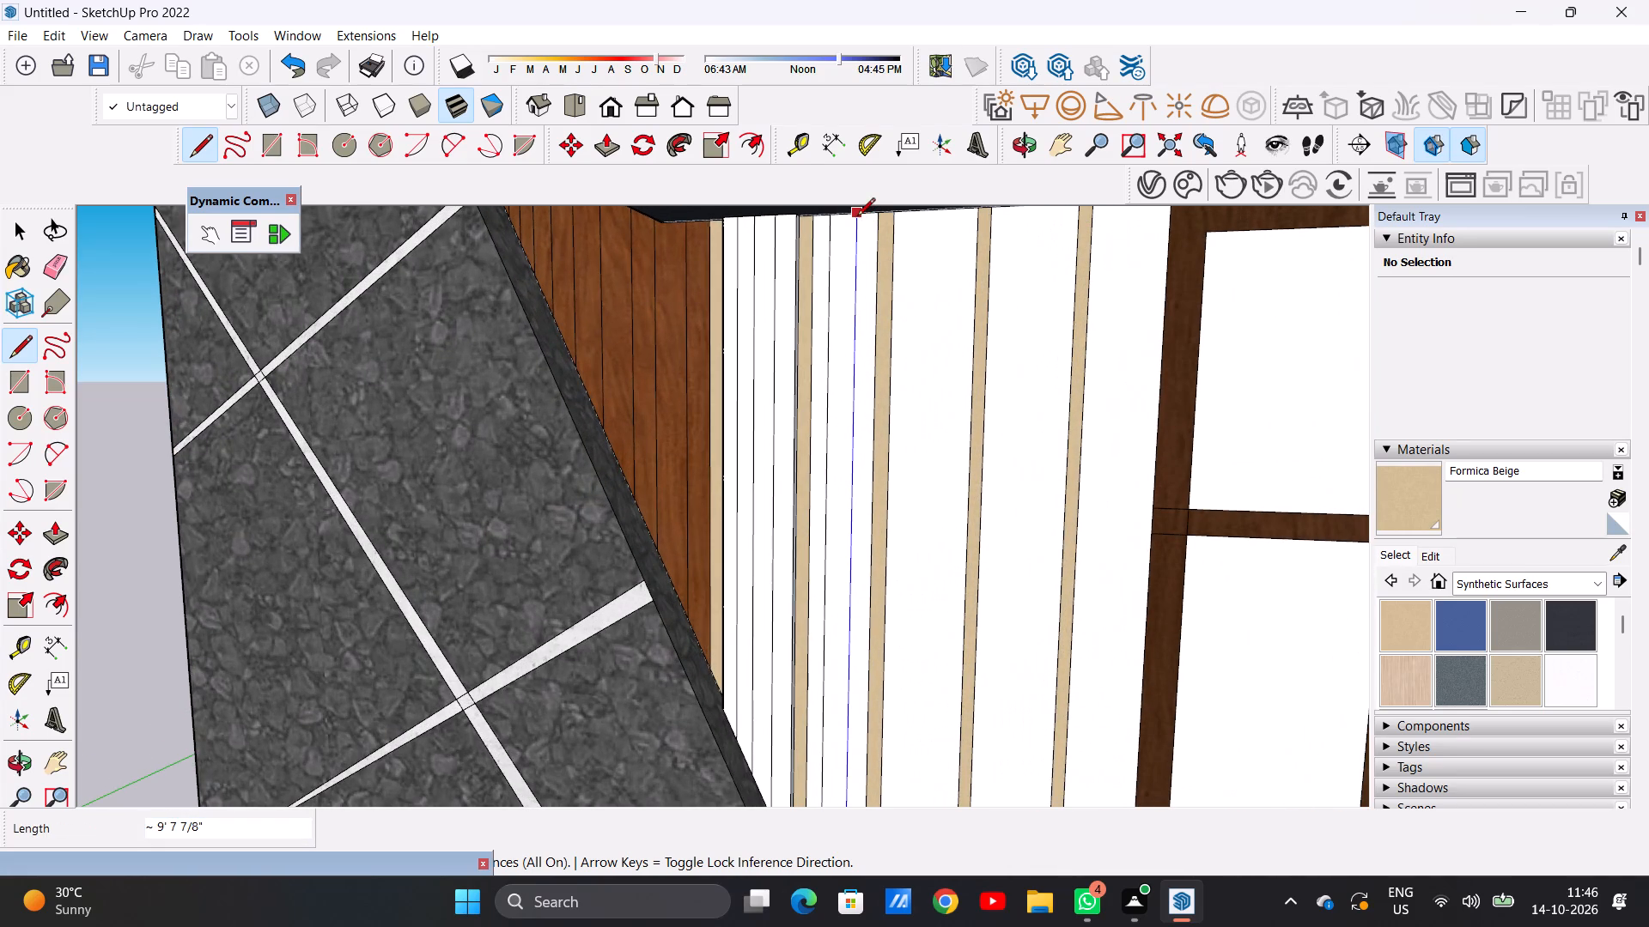
pyautogui.click(857, 213)
# Pull the three narrow subdivisions of the second white strip outward by 2 1/8" to match the first strip using Push/Pull.
pyautogui.press('p')
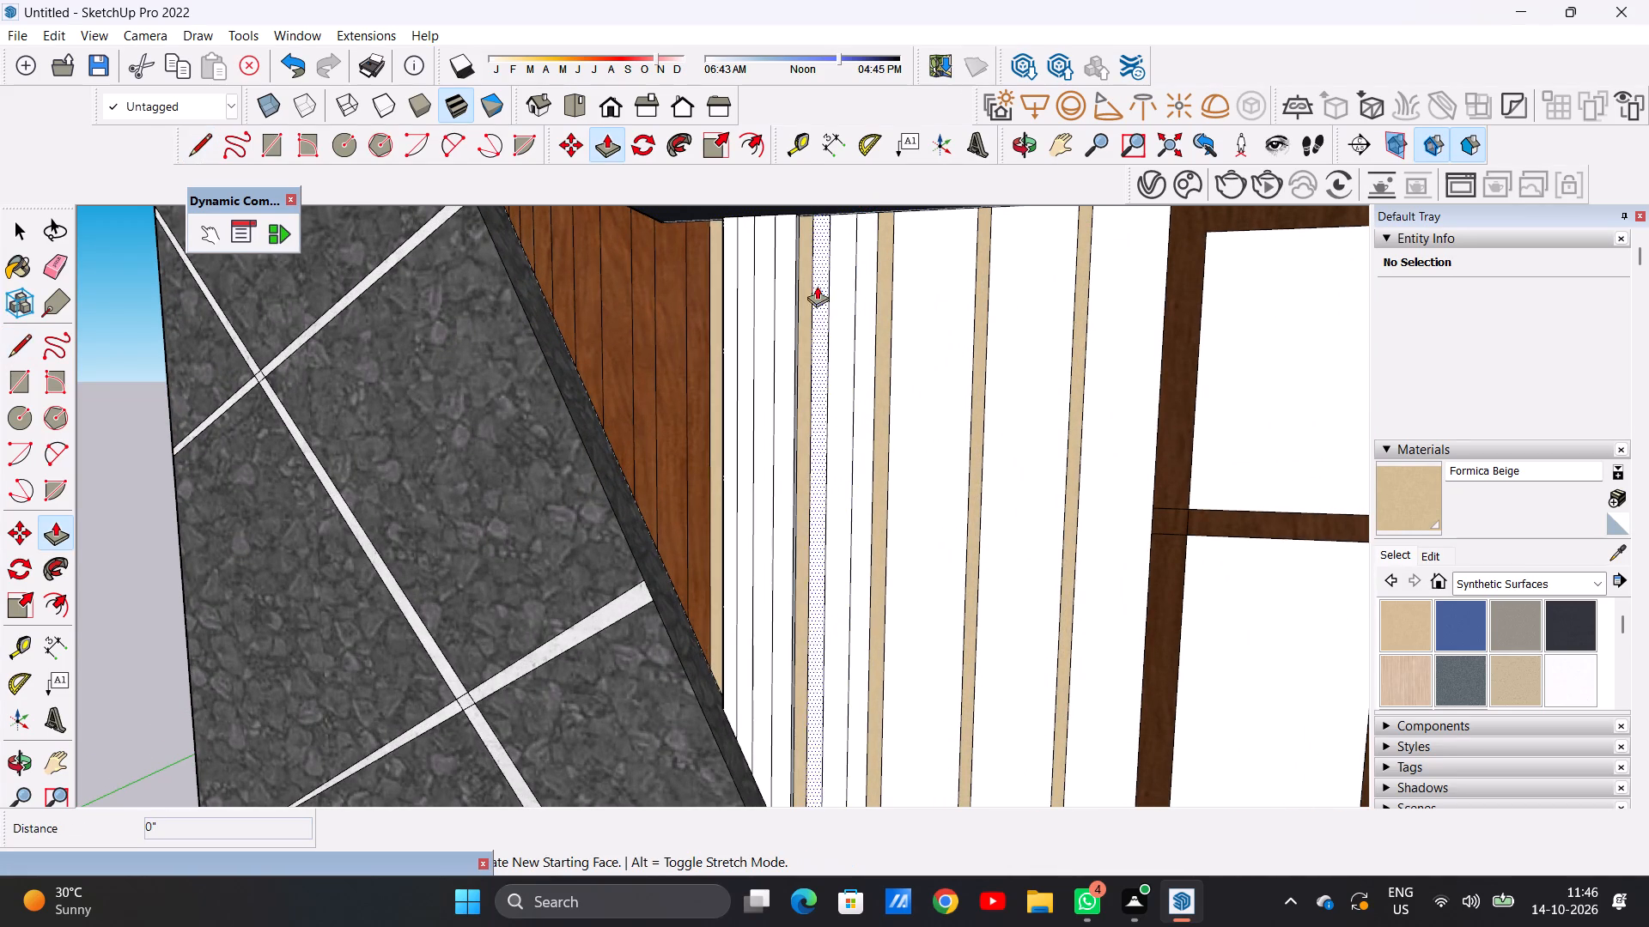
pyautogui.scroll(6, 817, 226)
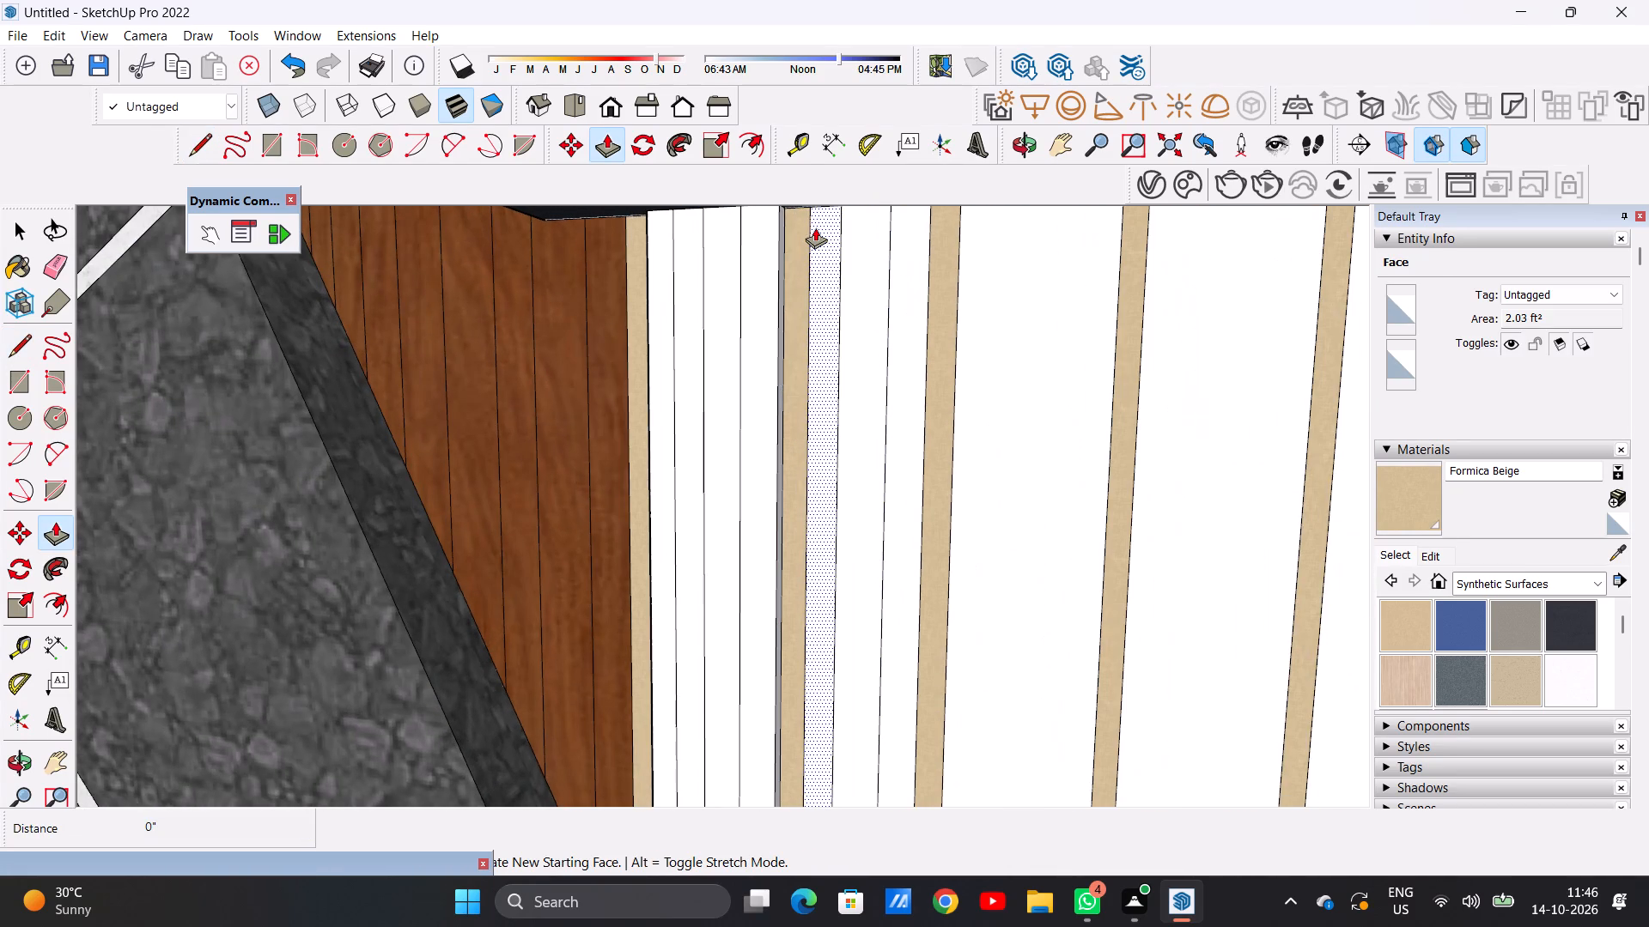
pyautogui.click(815, 227)
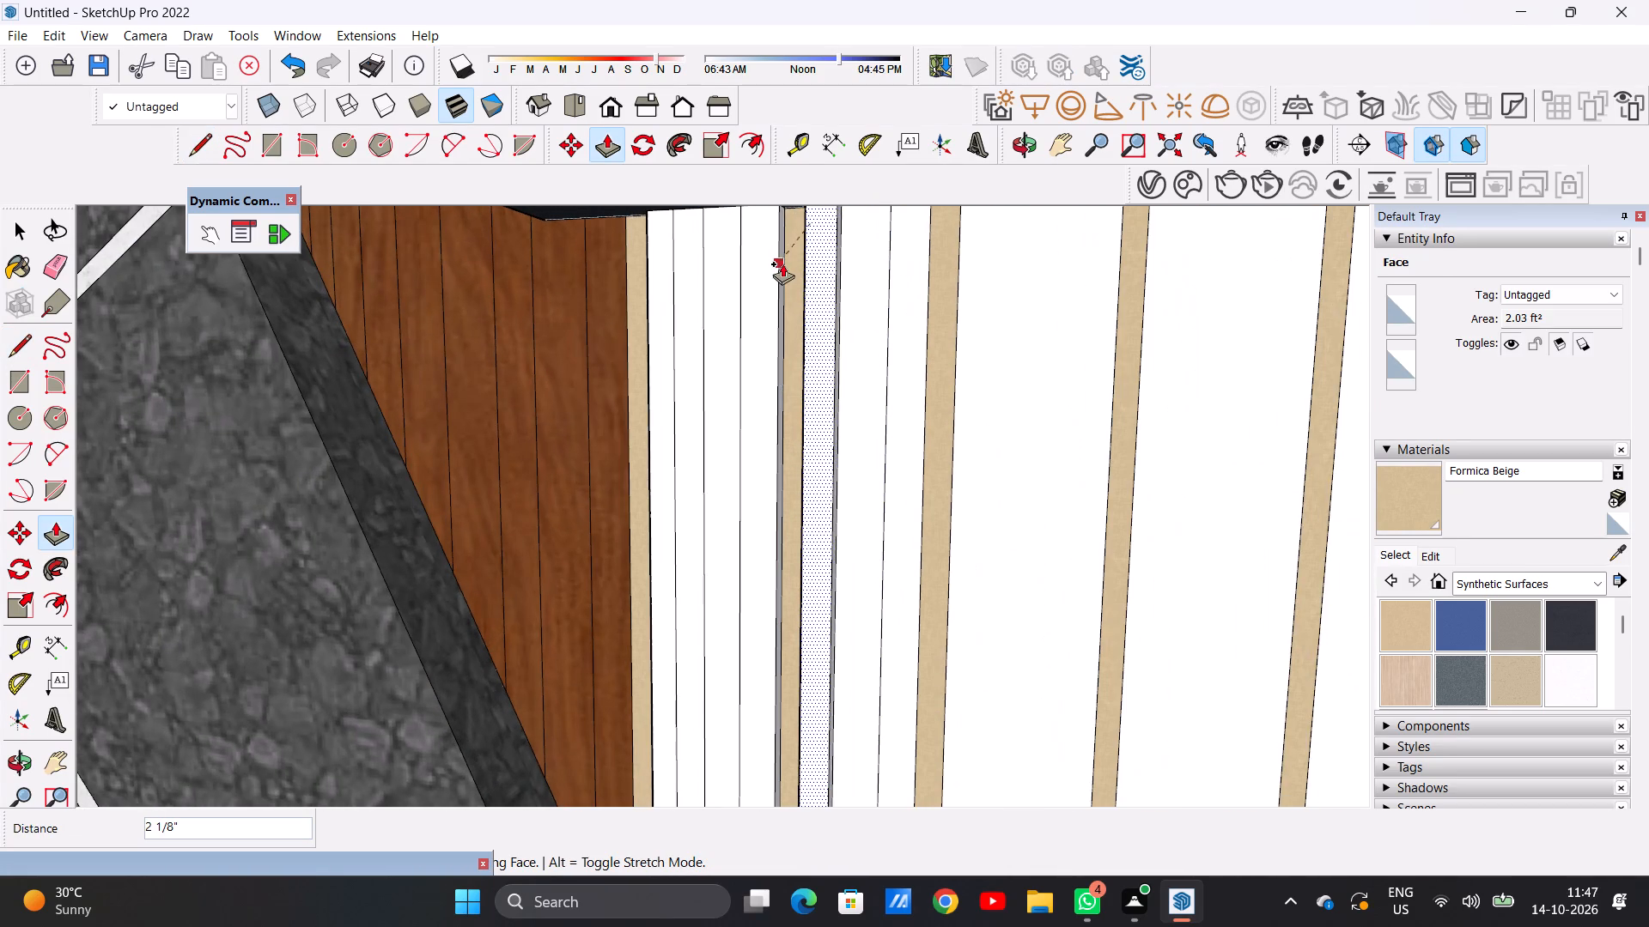
pyautogui.click(782, 265)
pyautogui.click(867, 246)
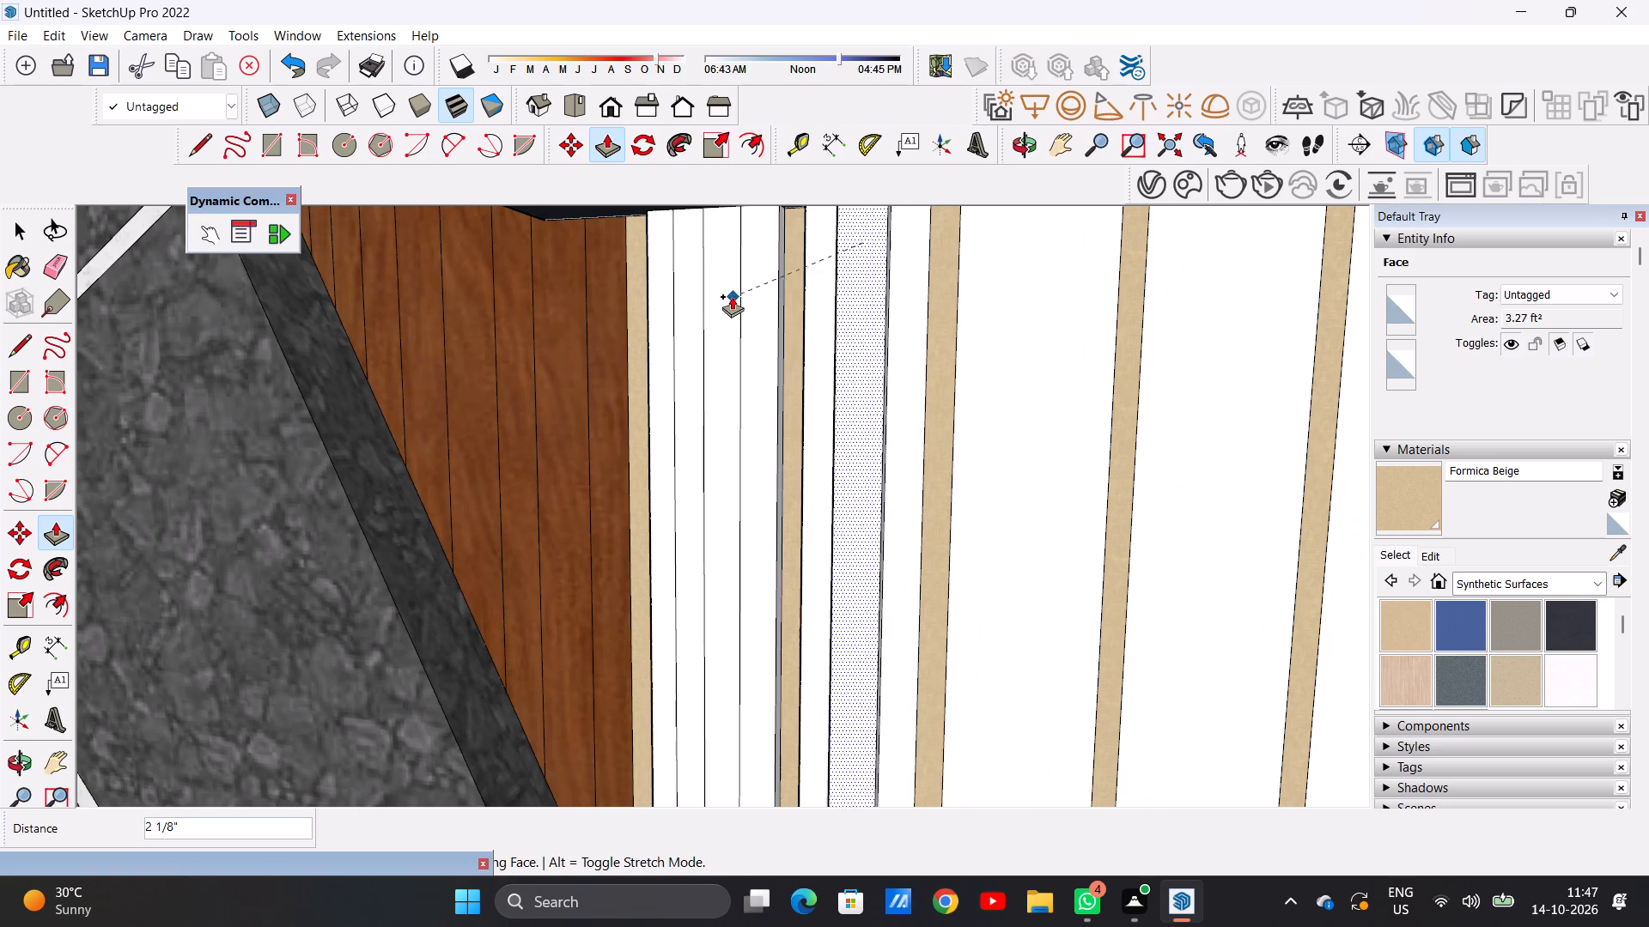
pyautogui.click(773, 304)
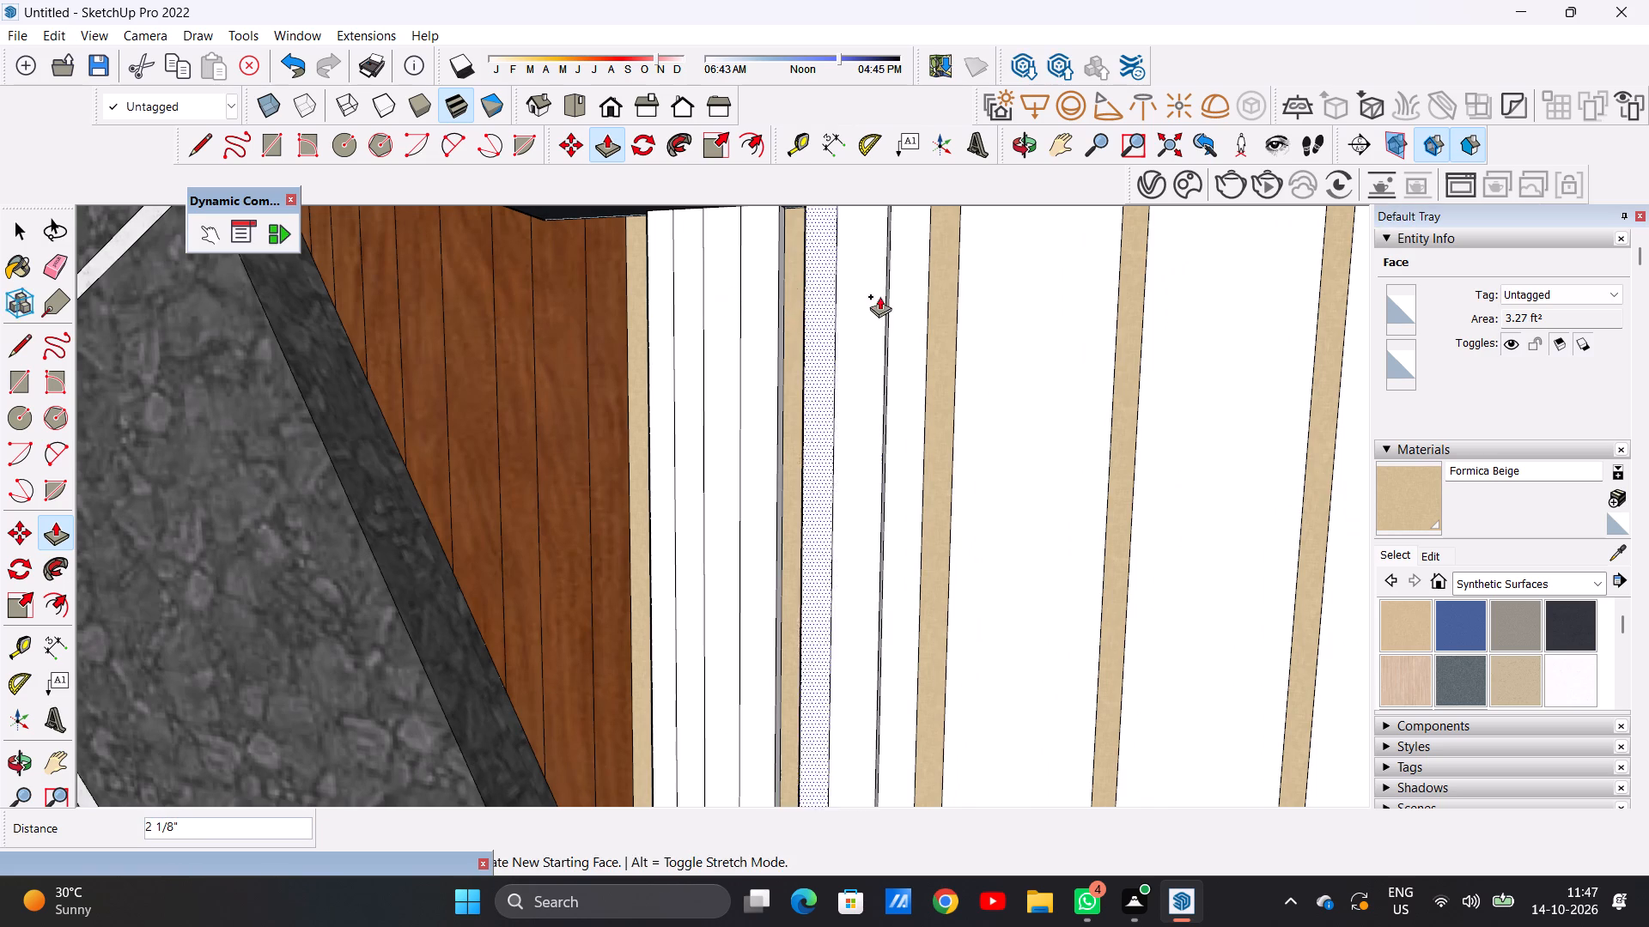
pyautogui.click(904, 281)
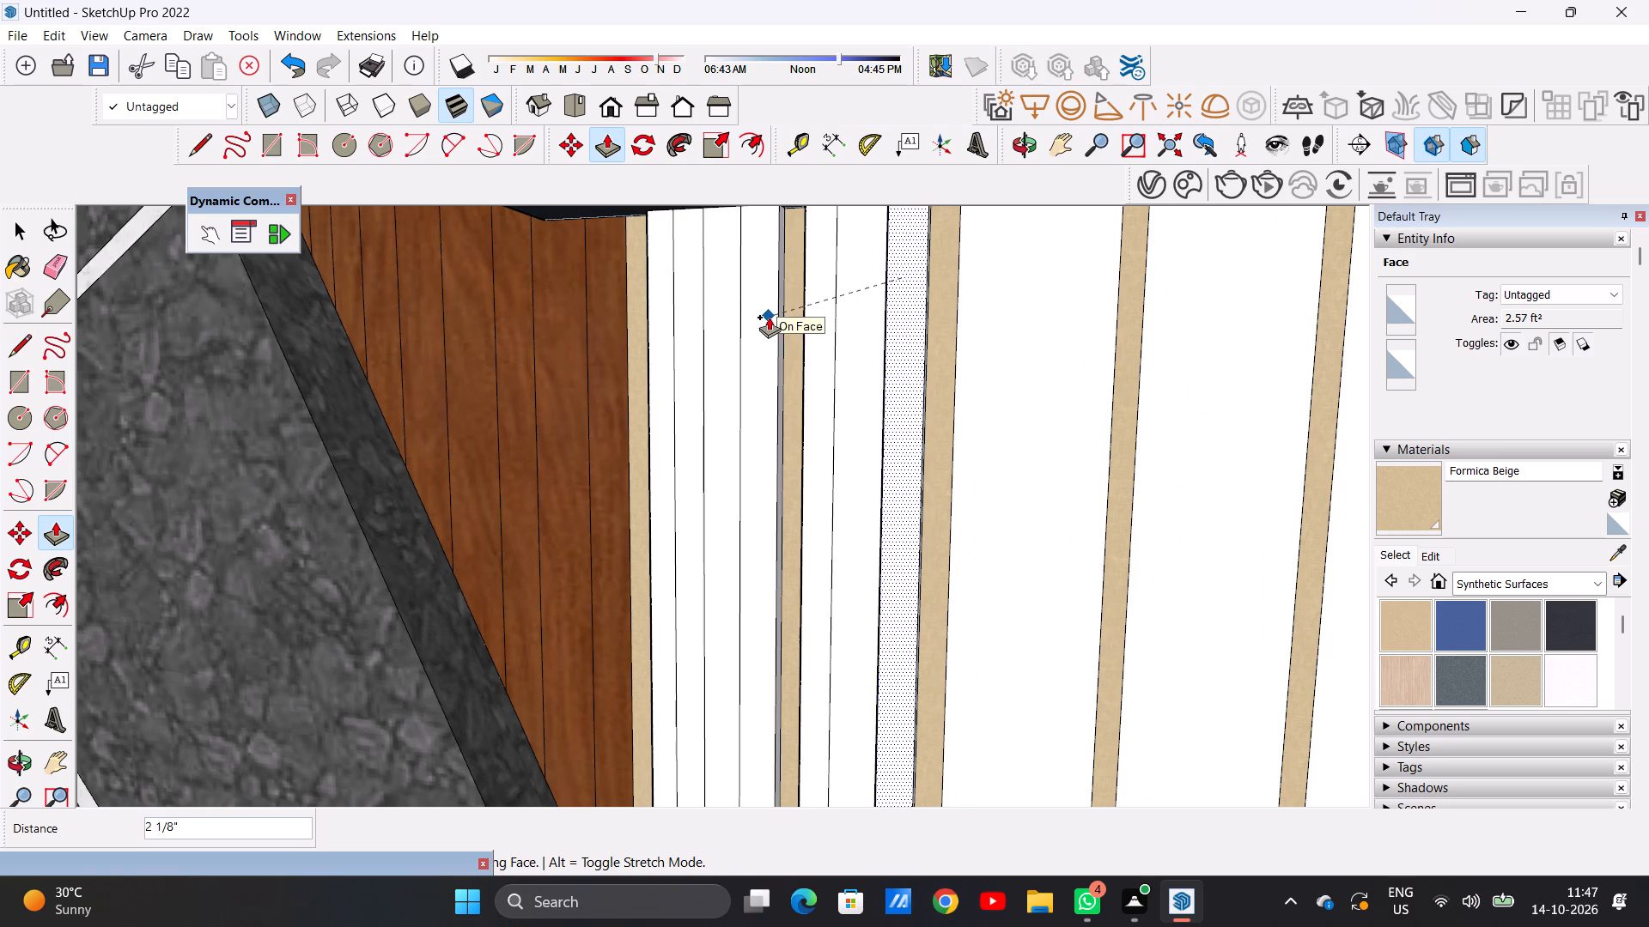
pyautogui.click(769, 317)
pyautogui.press('space')
# Draw a vertical line about 9' 8" long in the third white strip, from the ledge to the dark frame's underside.
pyautogui.scroll(-6, 896, 336)
pyautogui.moveTo(851, 342); pyautogui.dragTo(981, 342, button='middle')
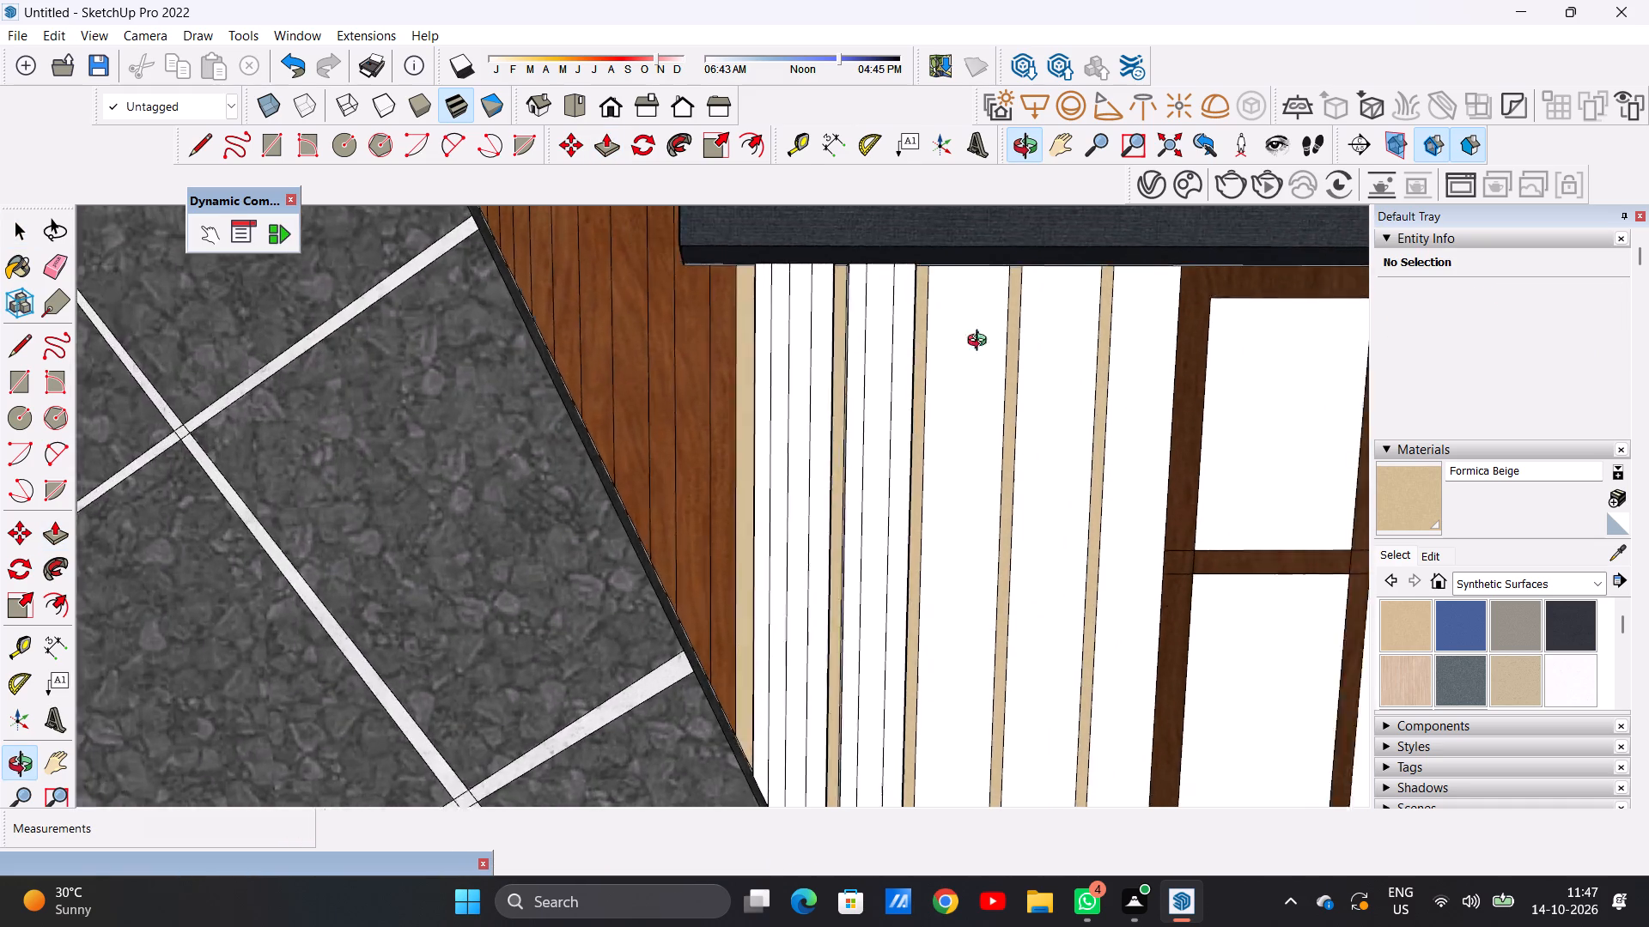
pyautogui.moveTo(981, 342); pyautogui.dragTo(843, 383, button='middle')
pyautogui.scroll(-11, 831, 371)
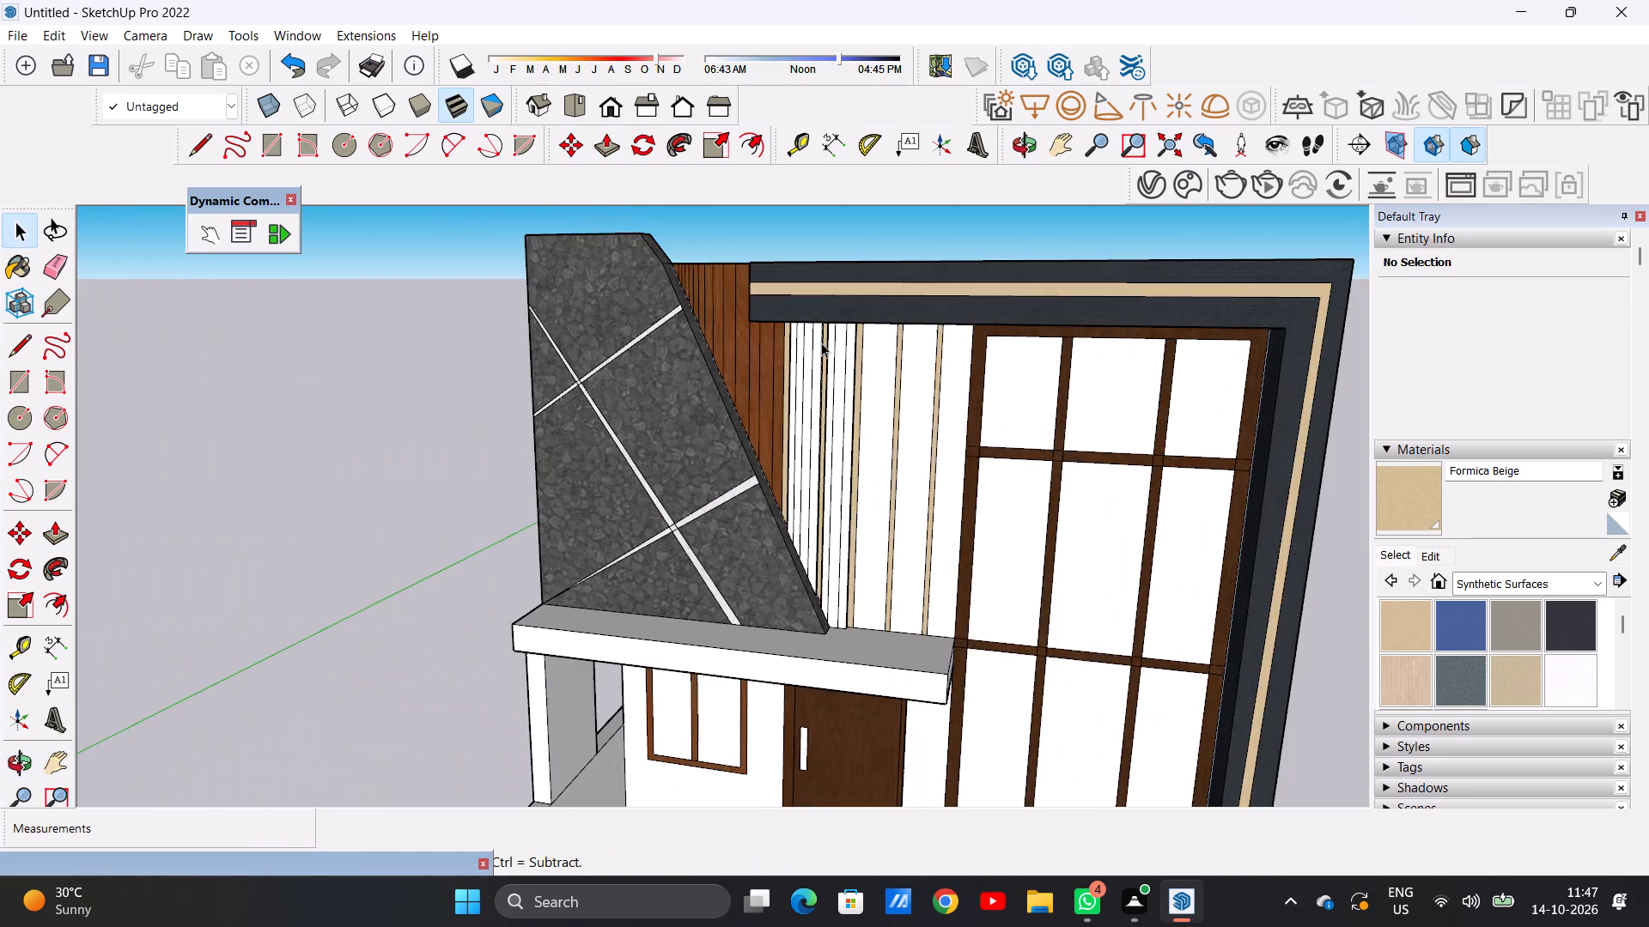
pyautogui.scroll(6, 896, 410)
pyautogui.moveTo(855, 441); pyautogui.dragTo(872, 404, button='middle')
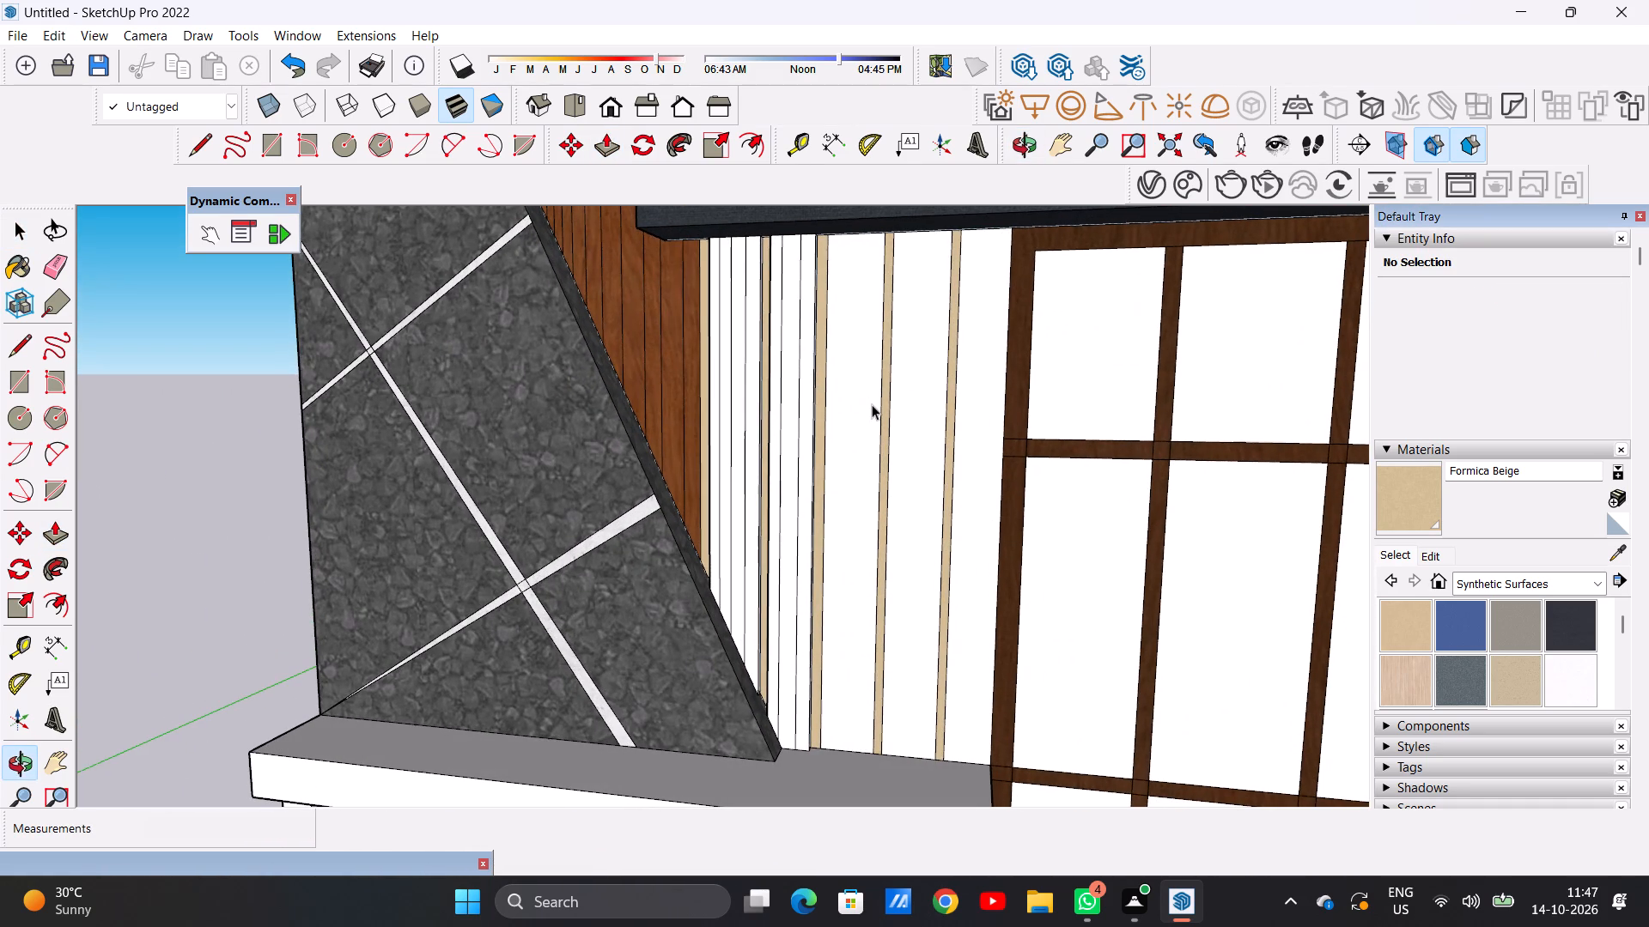
pyautogui.press('l')
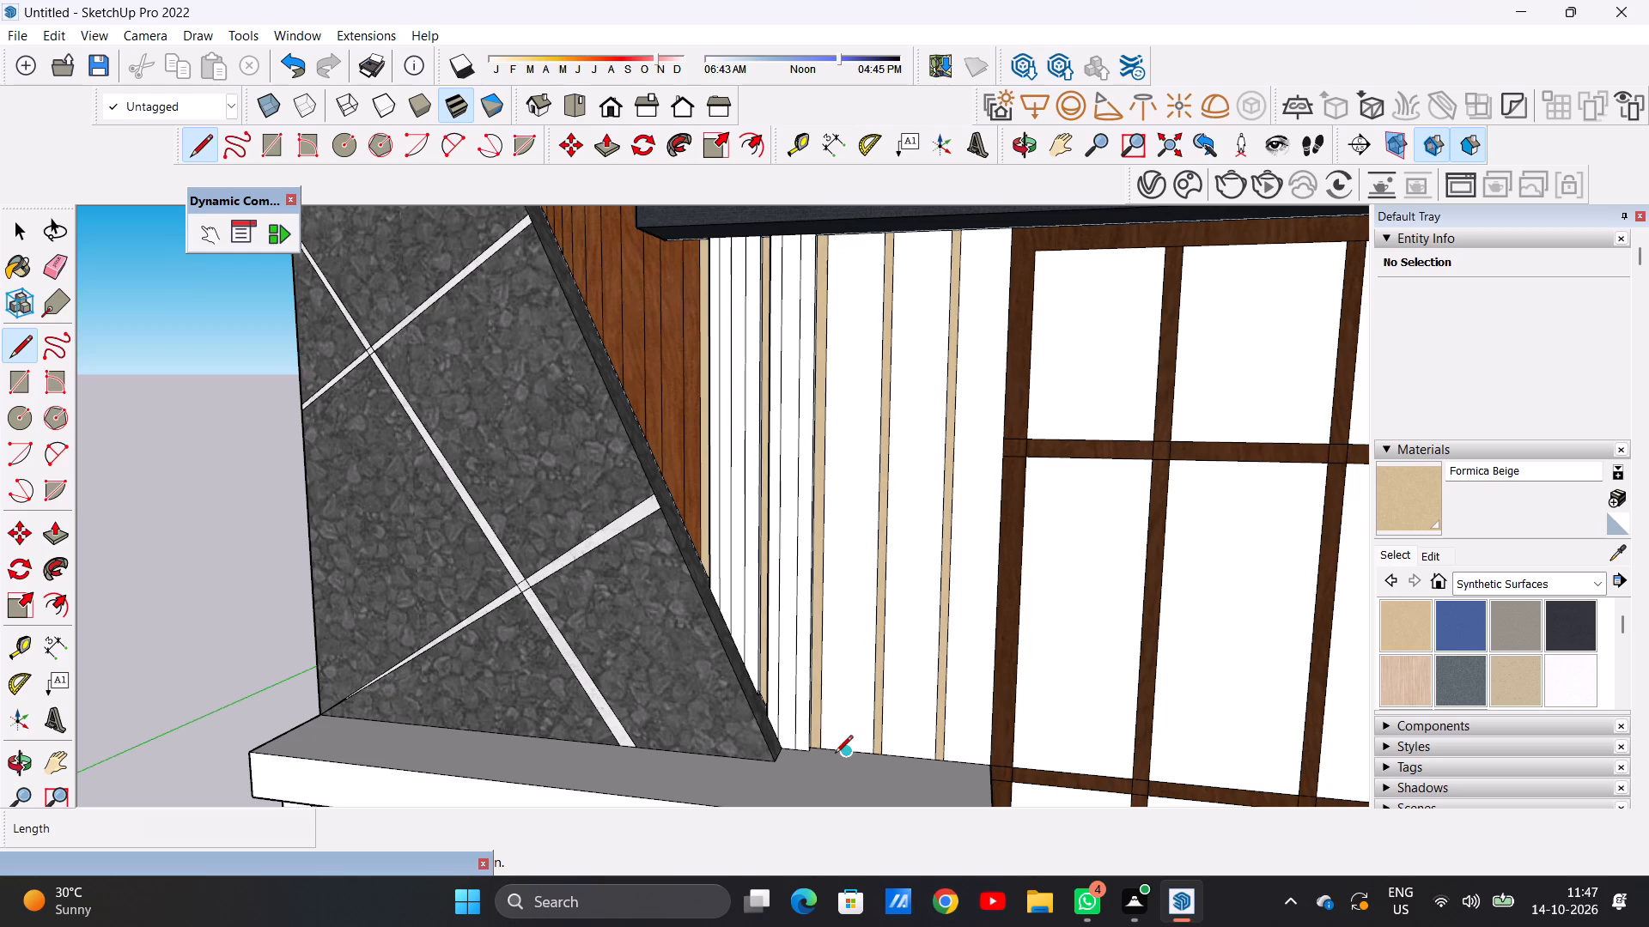
pyautogui.scroll(9, 840, 756)
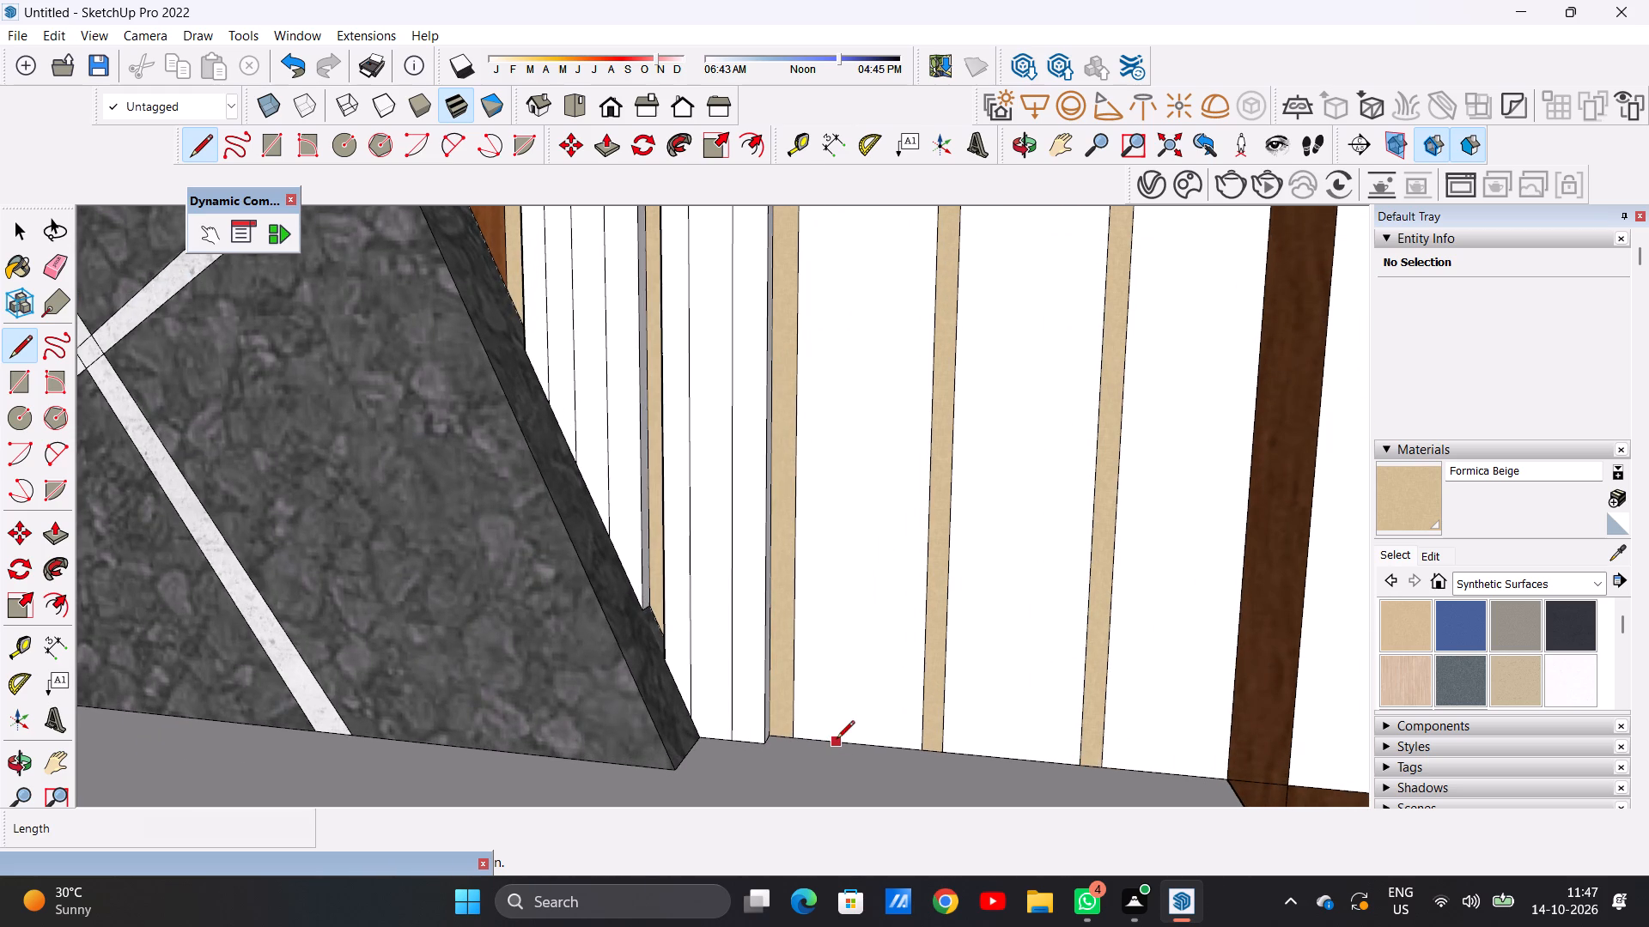
pyautogui.click(837, 740)
pyautogui.scroll(-13, 844, 646)
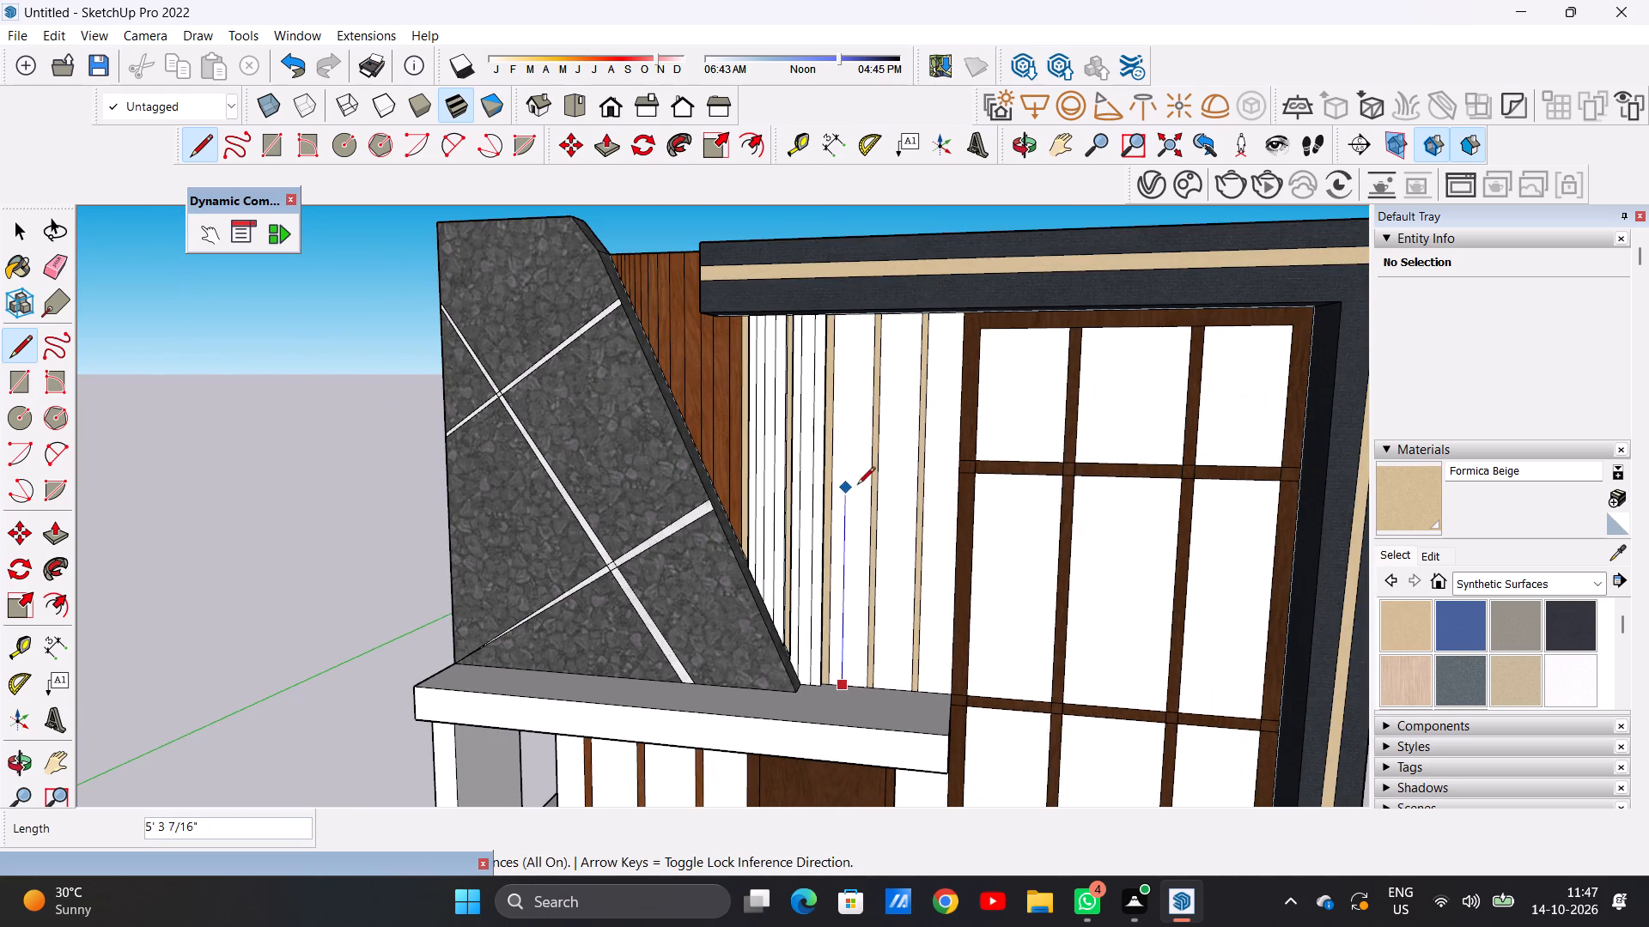
pyautogui.scroll(6, 860, 337)
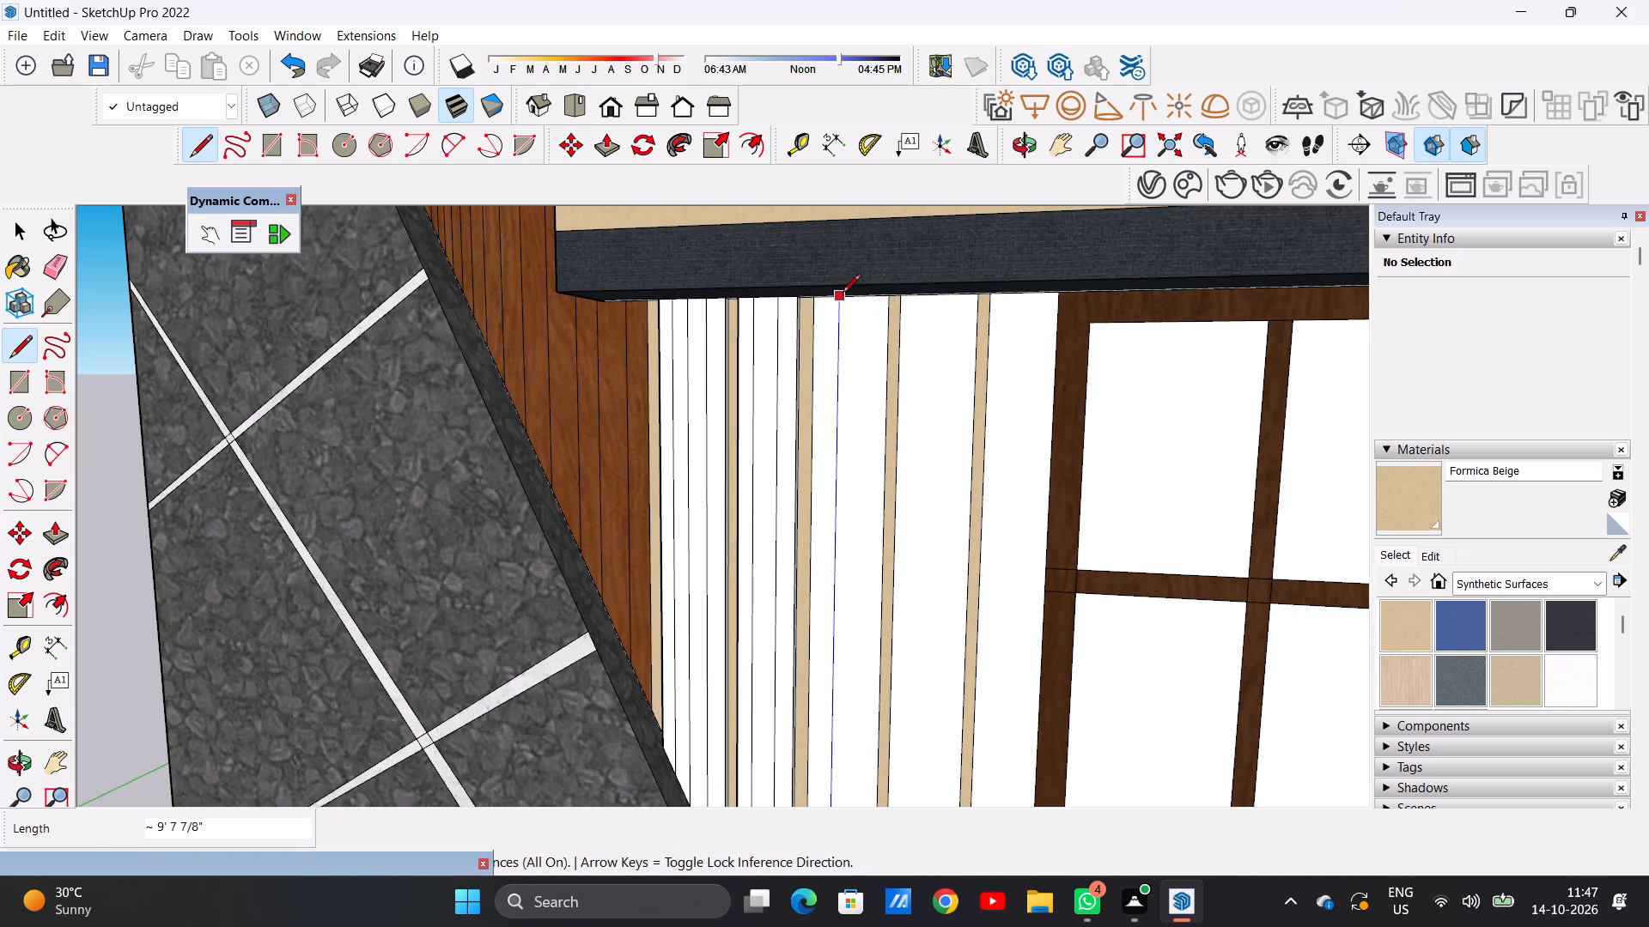
pyautogui.click(843, 294)
# Draw a second vertical line about 9' 8" long in the third white strip, from the dark frame's underside to the ledge.
pyautogui.click(857, 299)
pyautogui.scroll(-6, 849, 428)
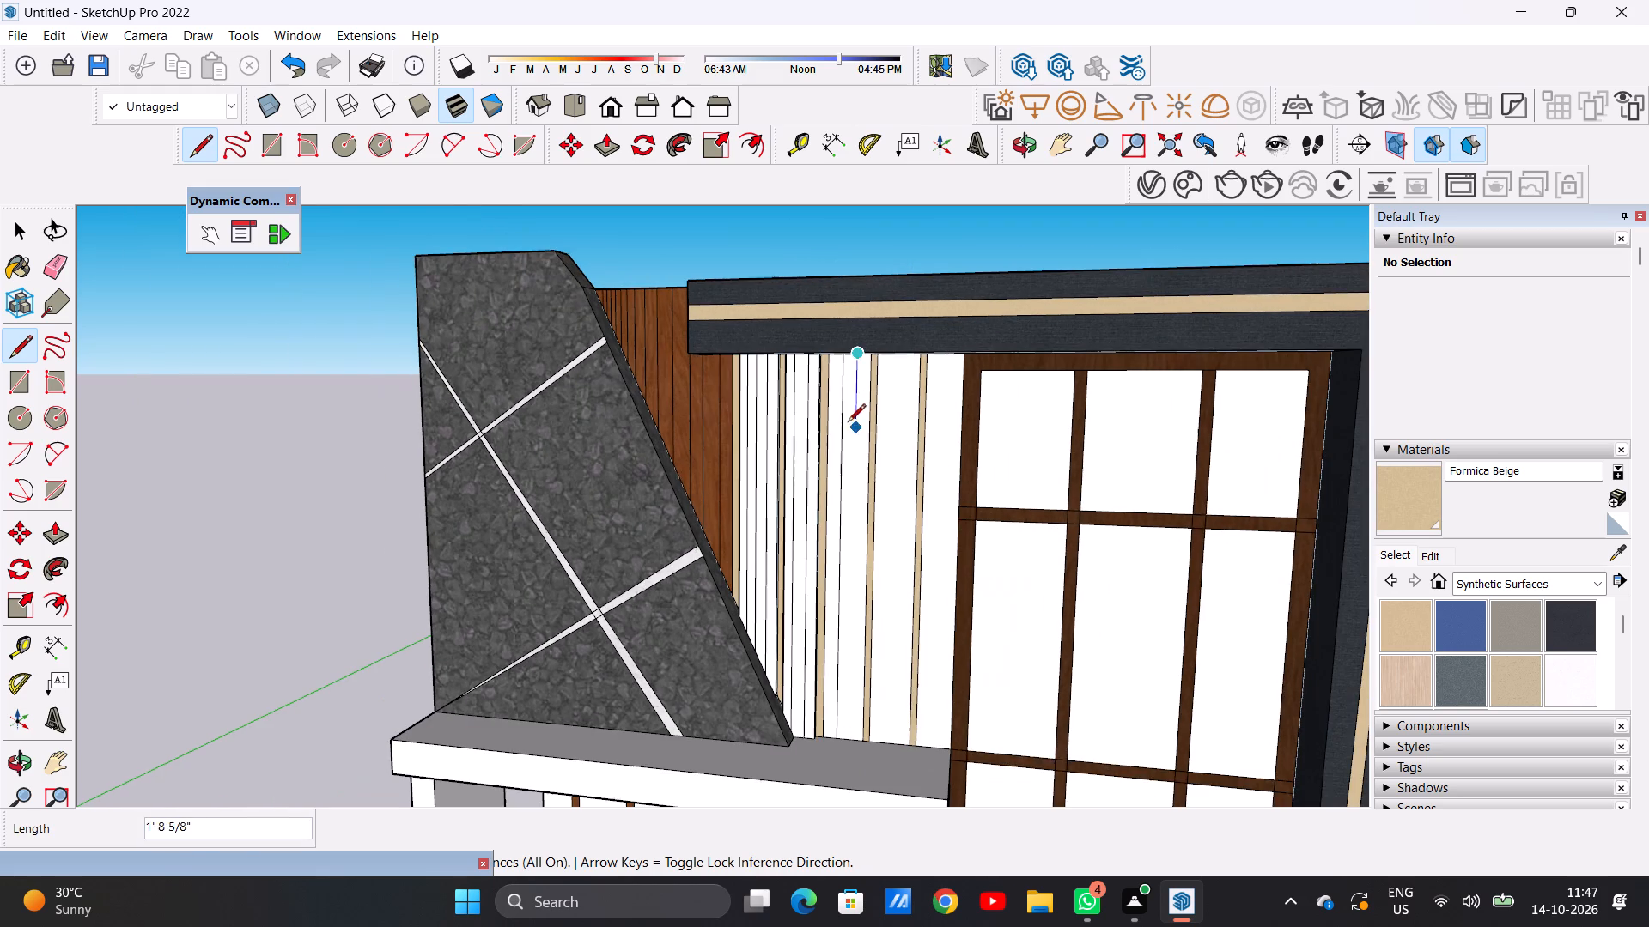
pyautogui.click(849, 742)
pyautogui.press('space')
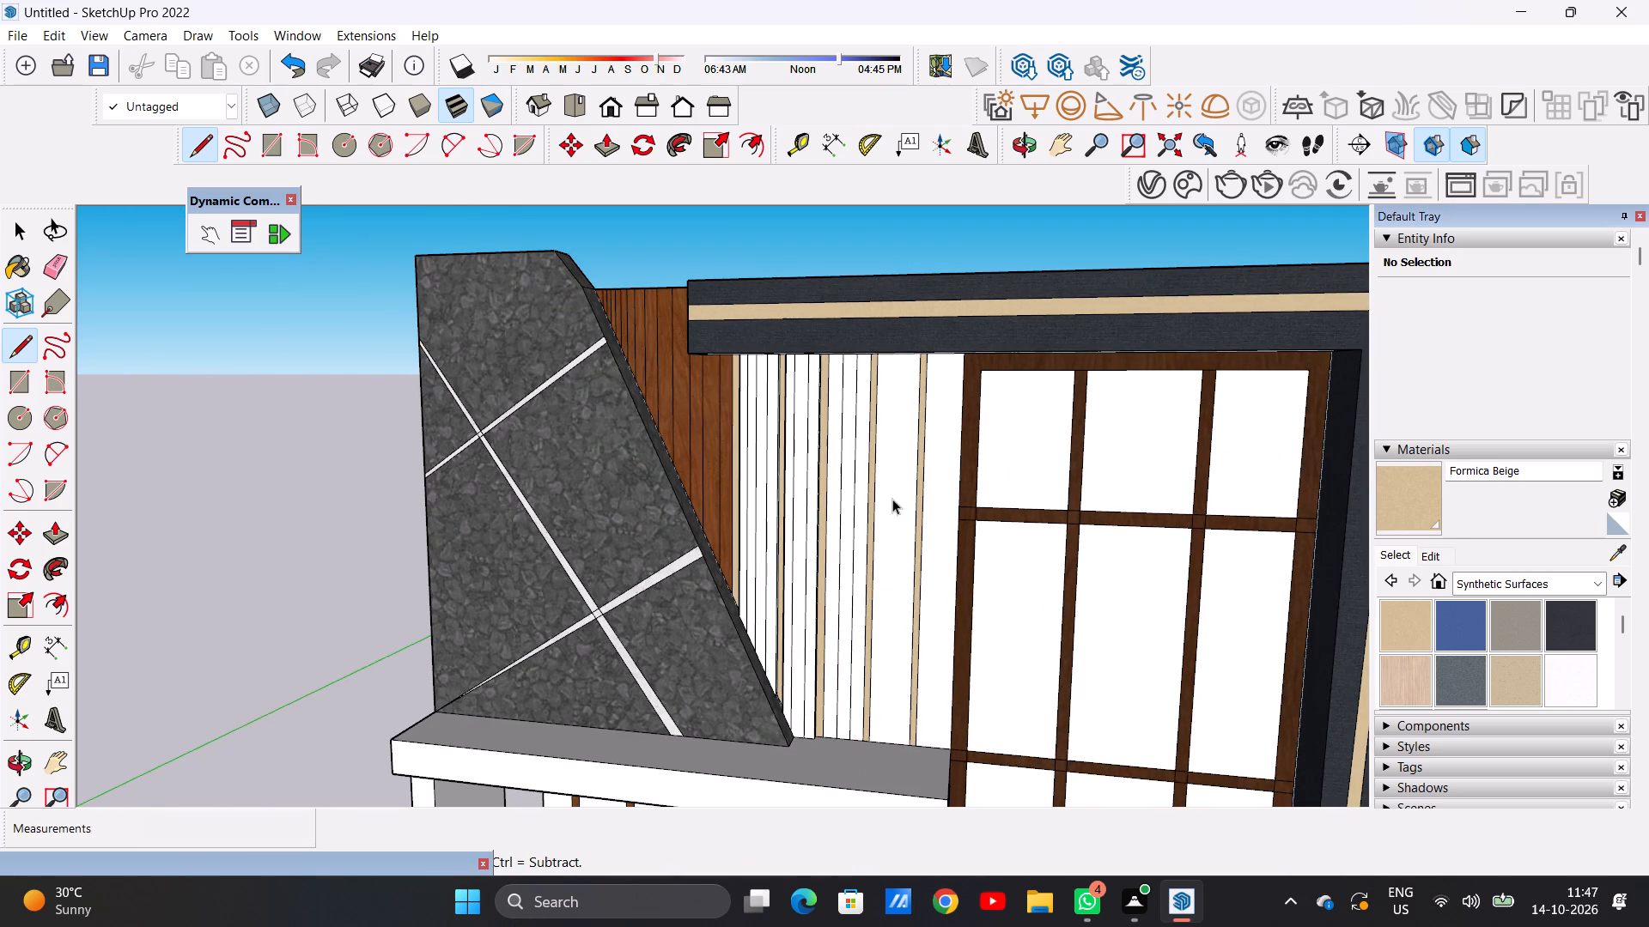
# Pull the three narrow subdivisions of the third white strip outward by 2 1/8" to match the neighbouring strips using Push/Pull.
pyautogui.scroll(6, 885, 338)
pyautogui.scroll(1, 804, 420)
pyautogui.moveTo(804, 420); pyautogui.dragTo(784, 306, button='middle')
pyautogui.scroll(5, 829, 414)
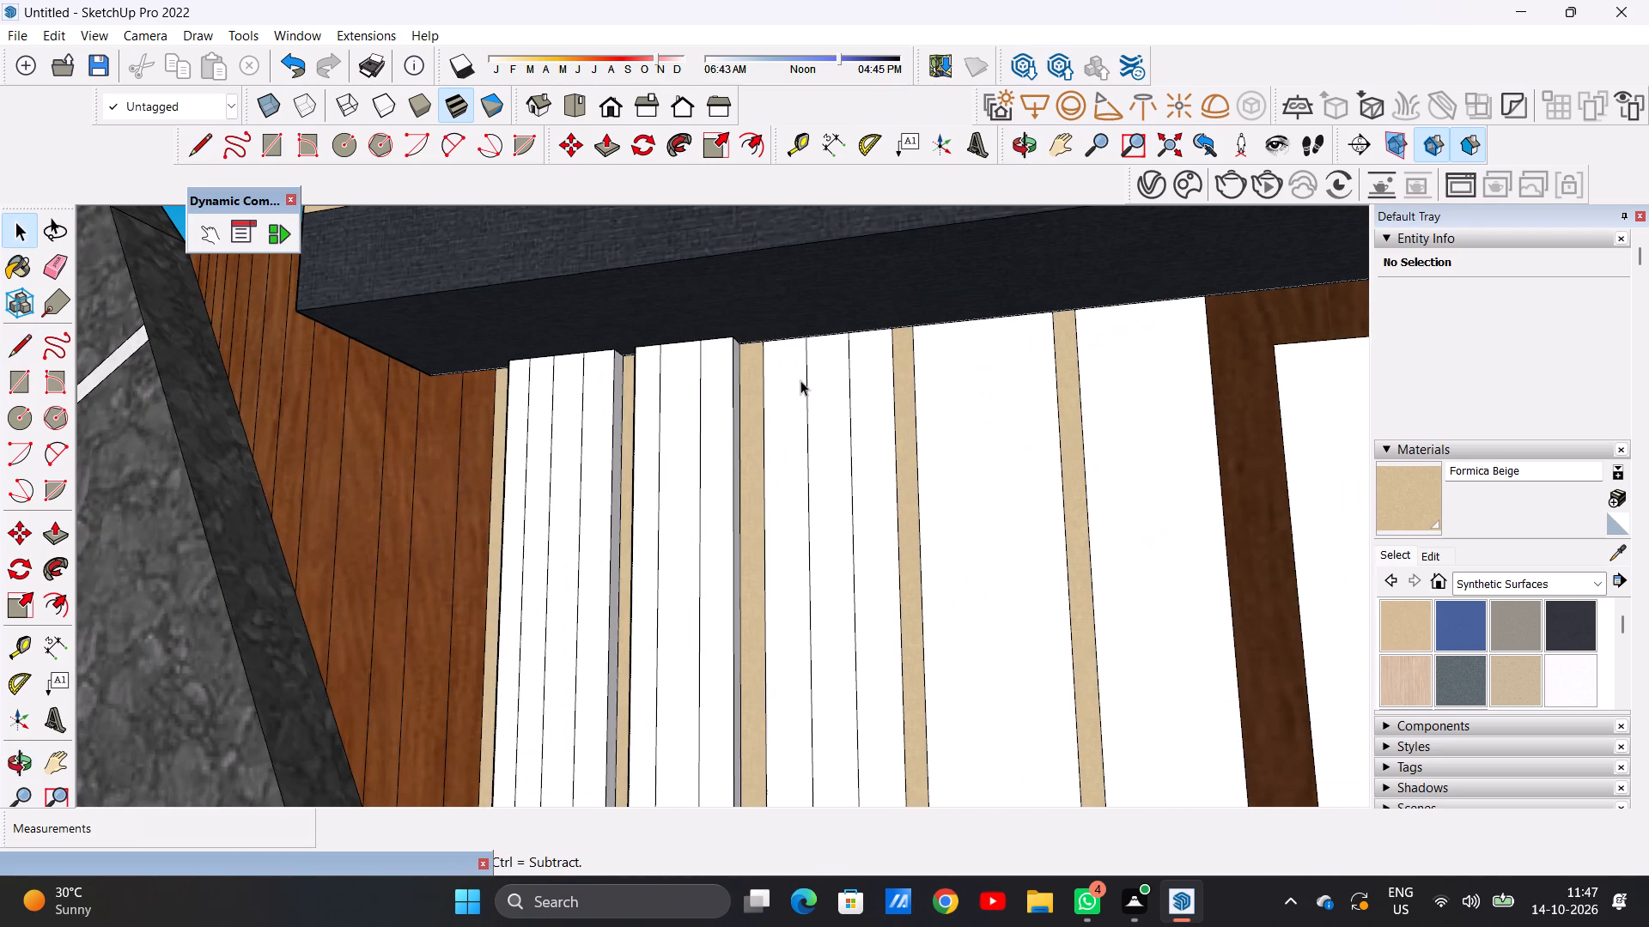
pyautogui.press('p')
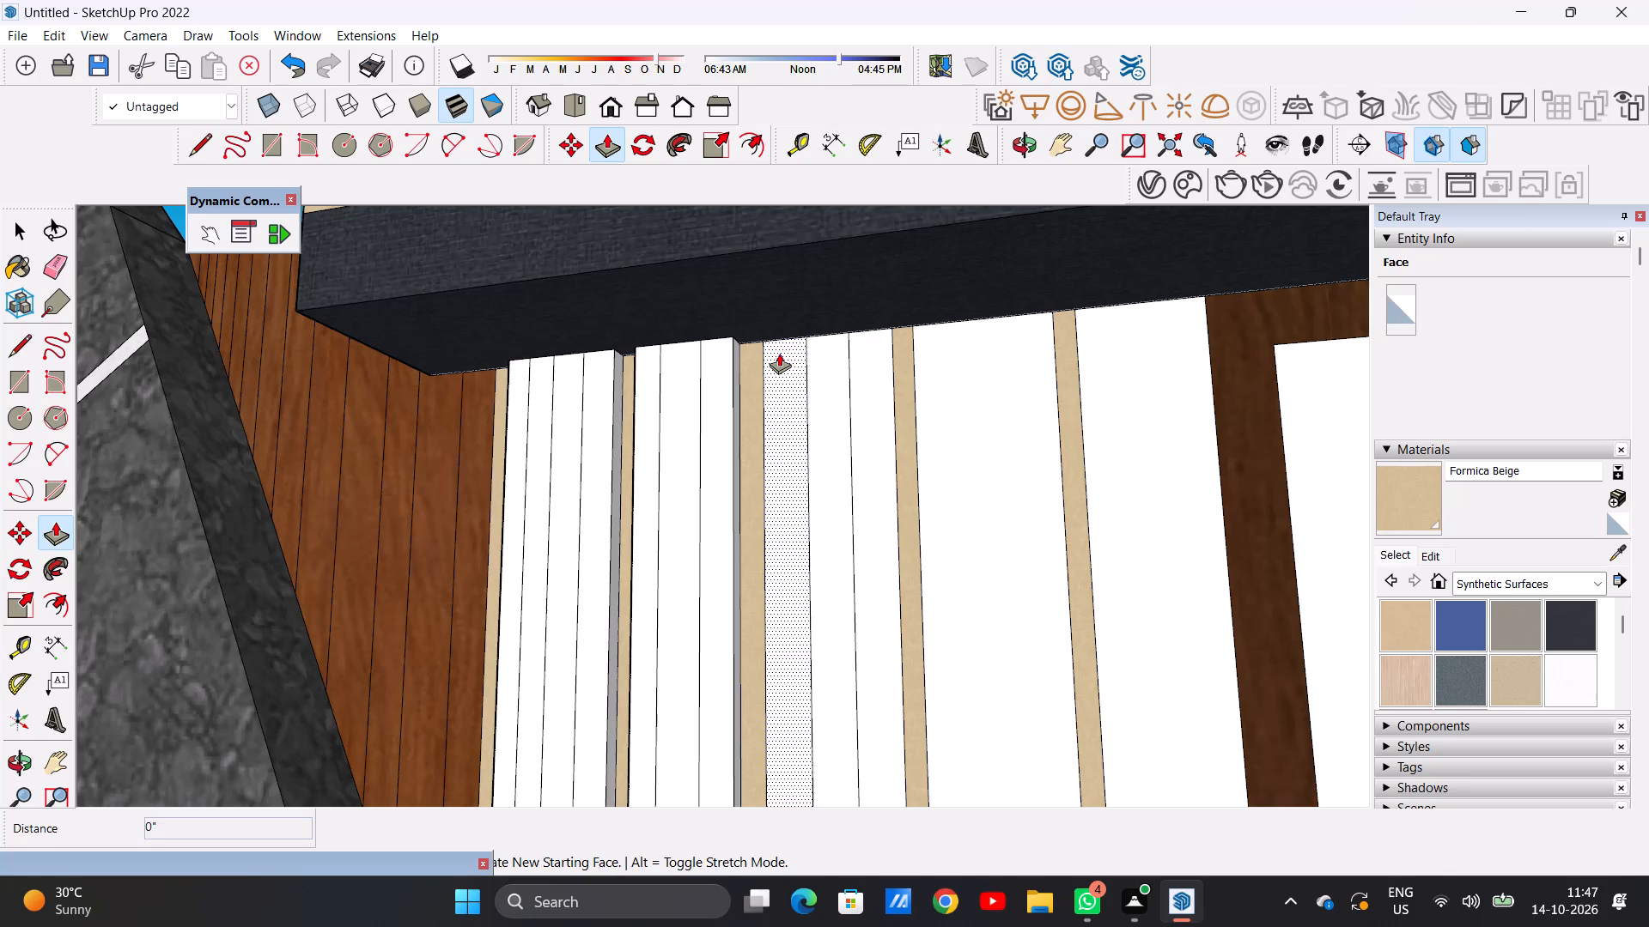
pyautogui.click(779, 353)
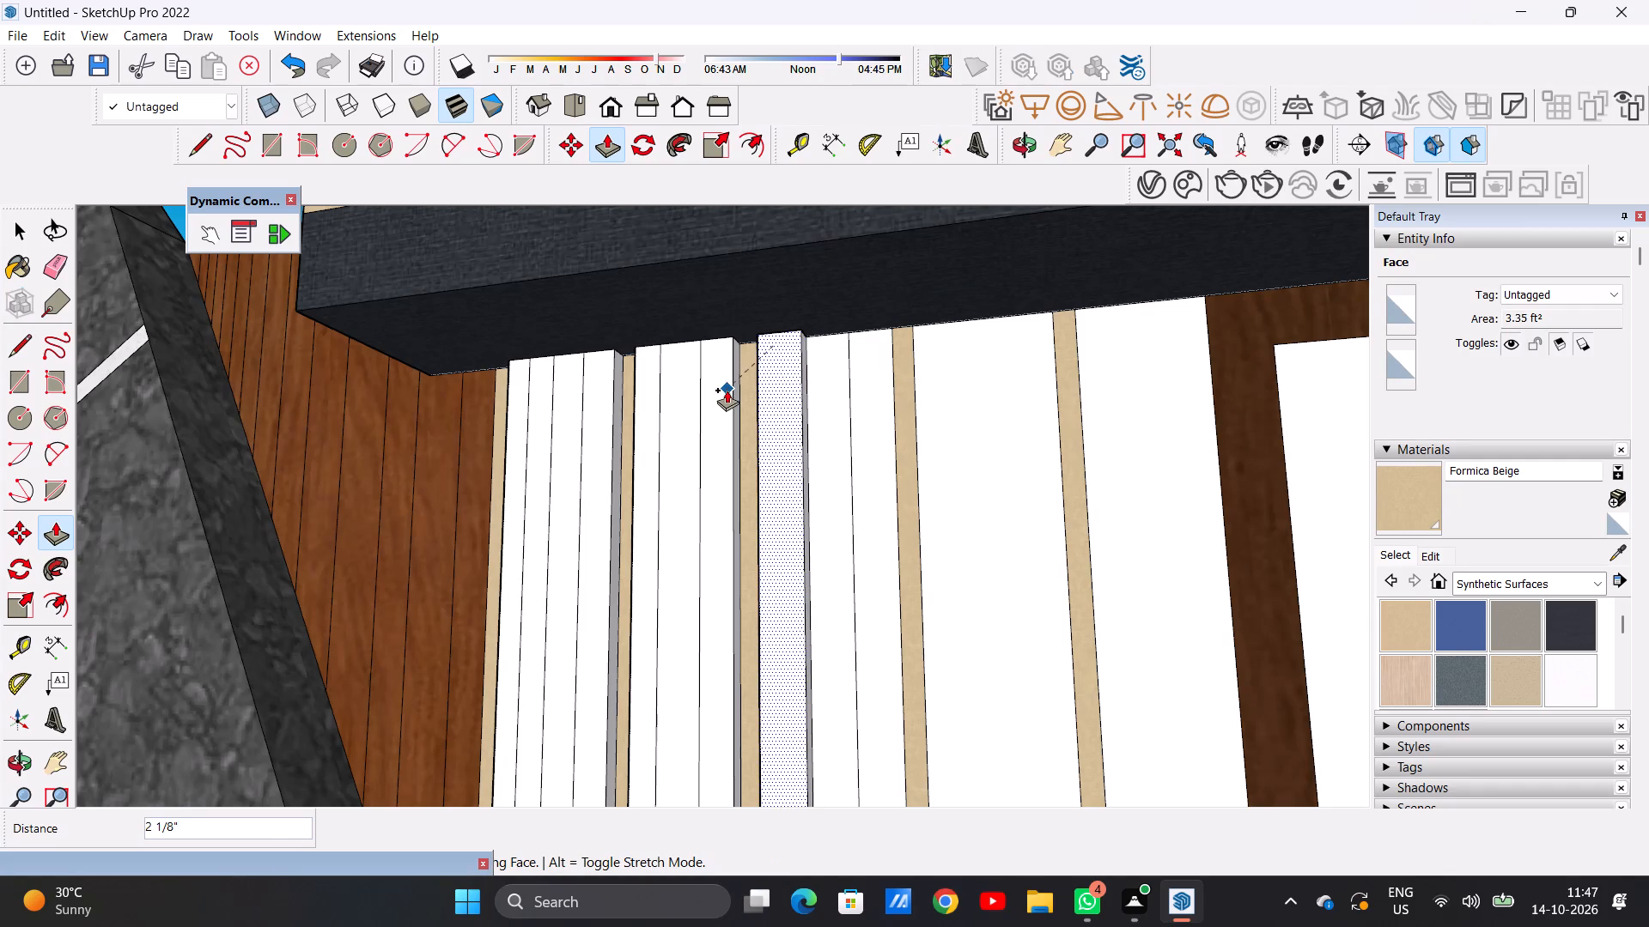
pyautogui.click(727, 390)
pyautogui.click(830, 353)
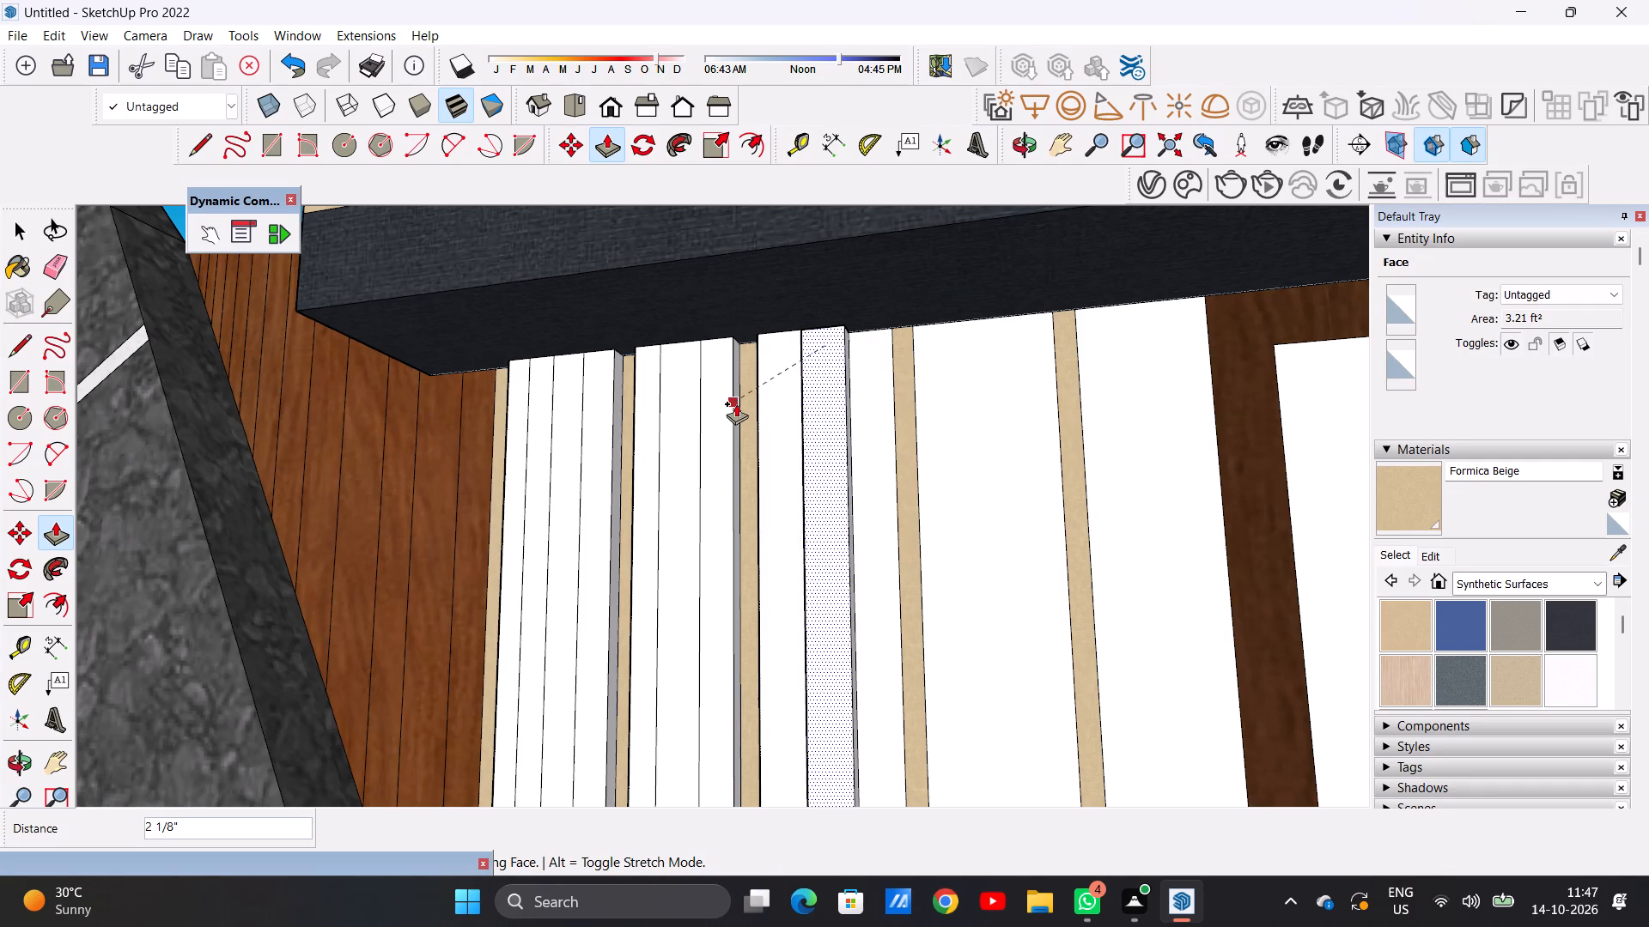
pyautogui.click(734, 405)
pyautogui.click(865, 359)
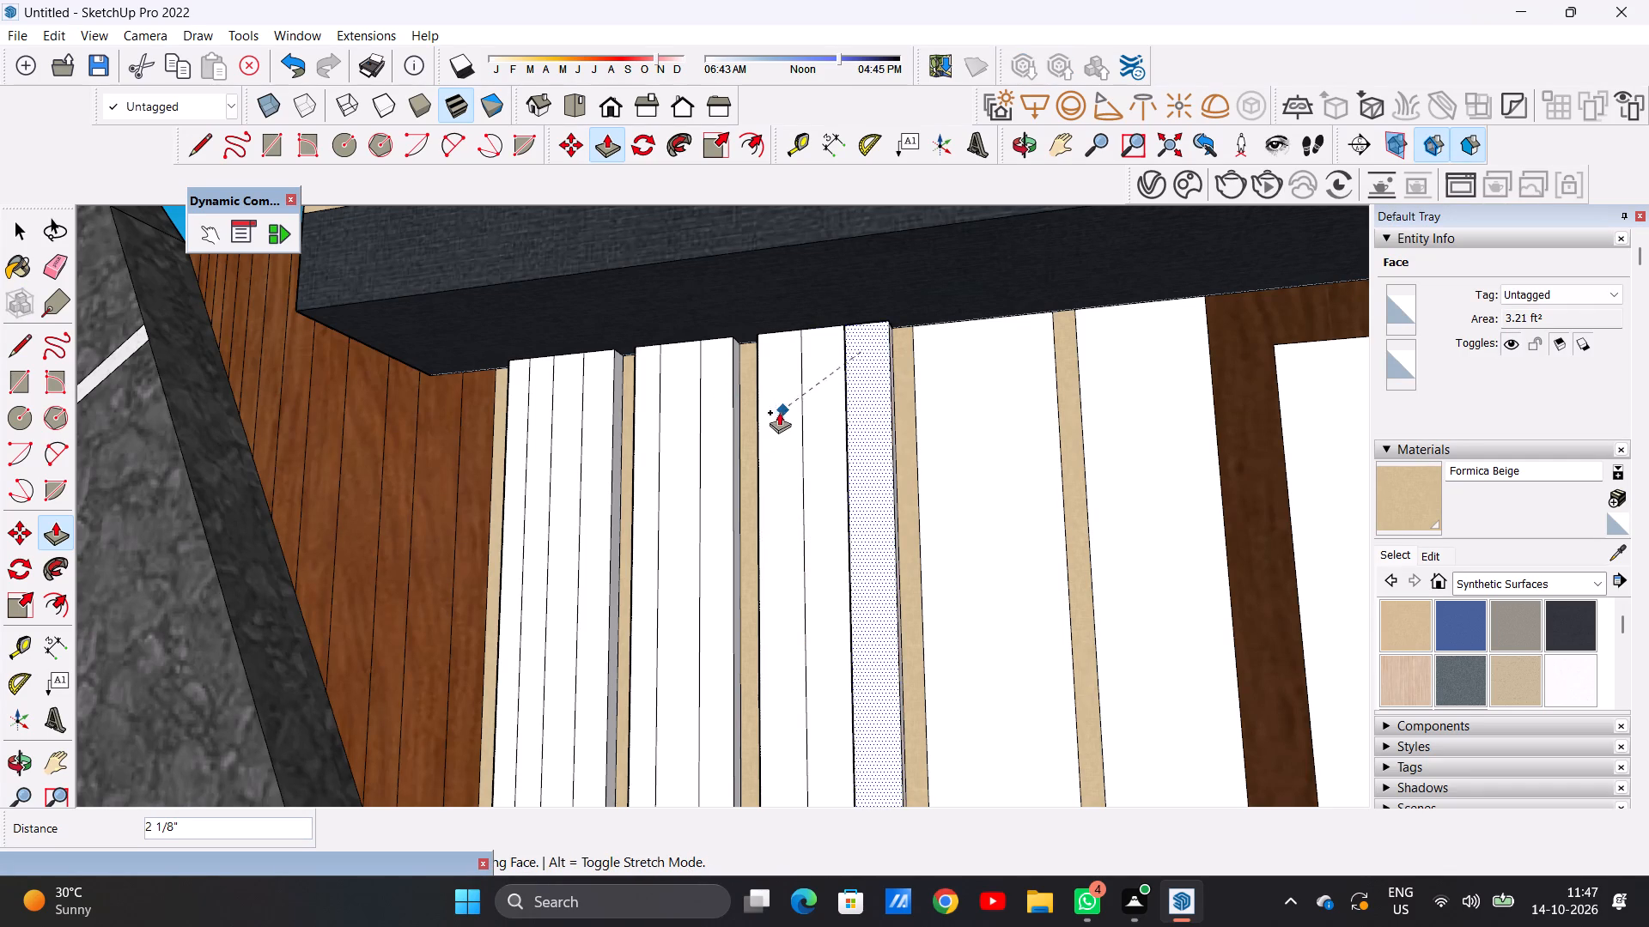
pyautogui.click(734, 432)
pyautogui.press('space')
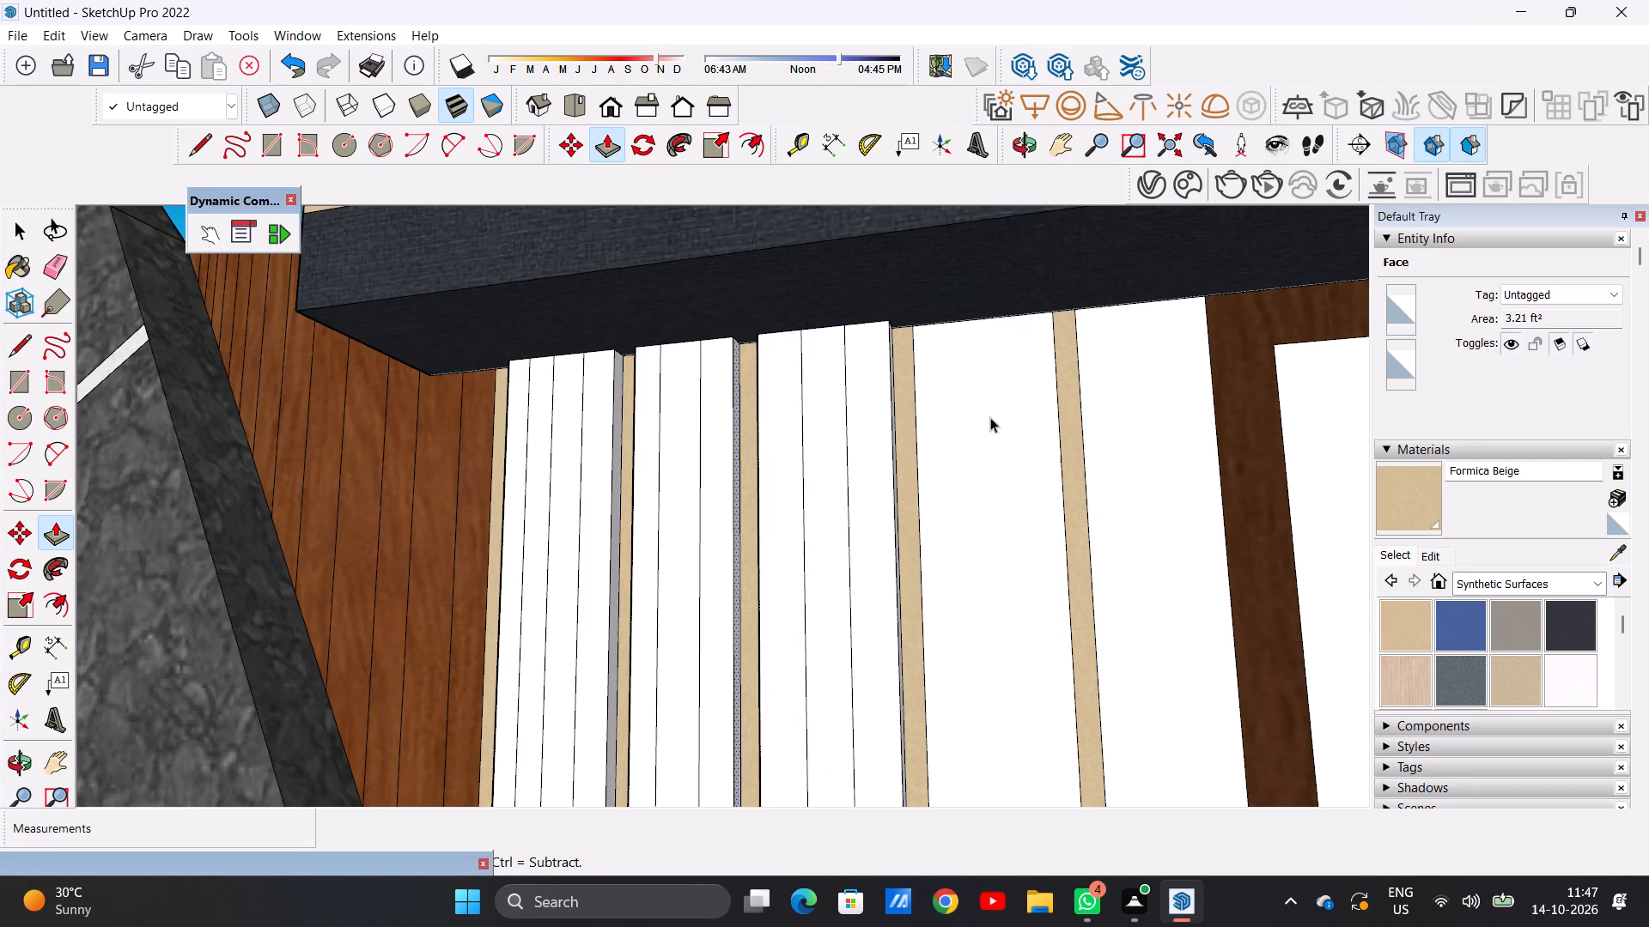
# Divide the fourth white strip with two vertical lines about 9' 8" long between the ledge and the dark frame's underside.
pyautogui.scroll(-16, 990, 417)
pyautogui.moveTo(995, 586); pyautogui.dragTo(958, 664, button='middle')
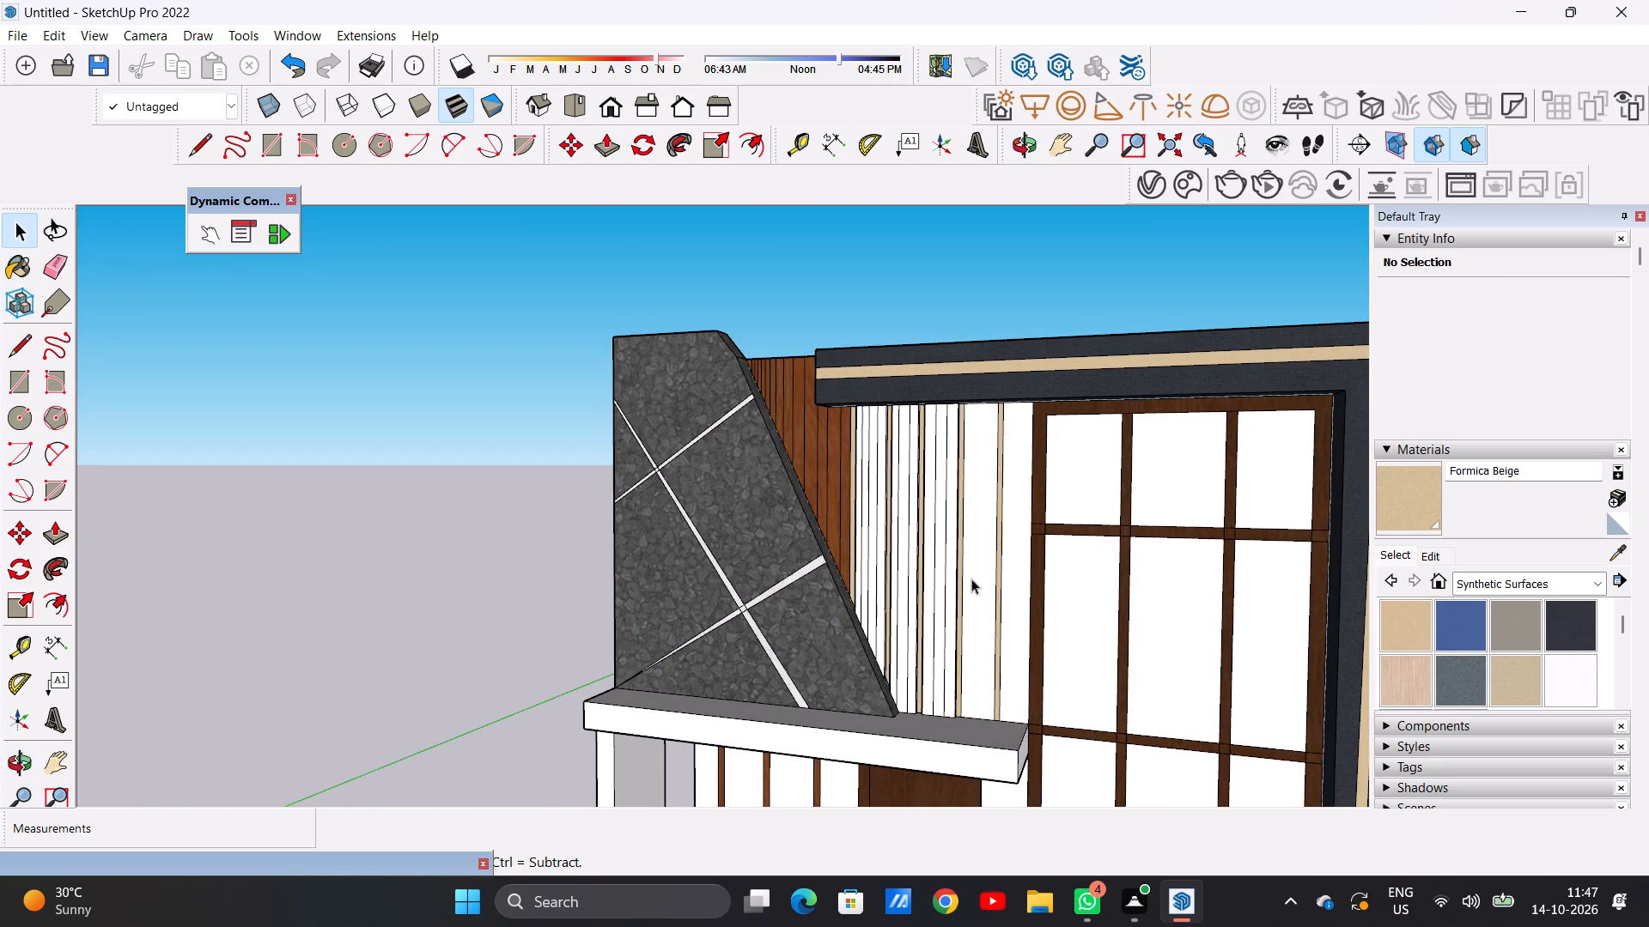
pyautogui.press('l')
pyautogui.scroll(5, 971, 718)
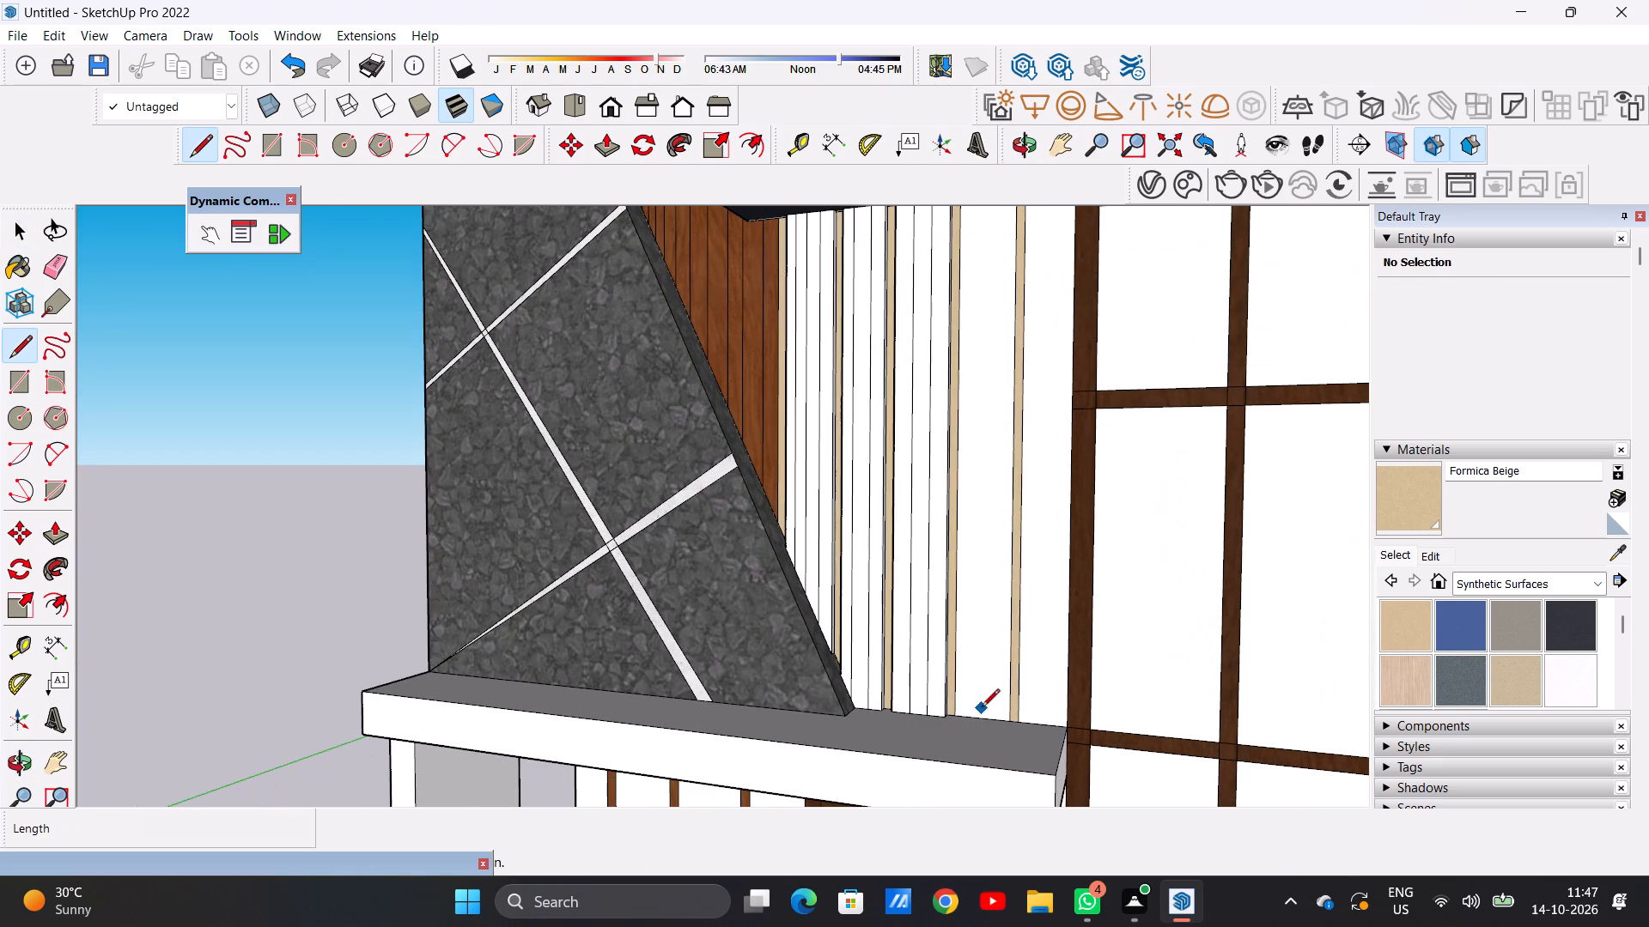
pyautogui.scroll(8, 990, 714)
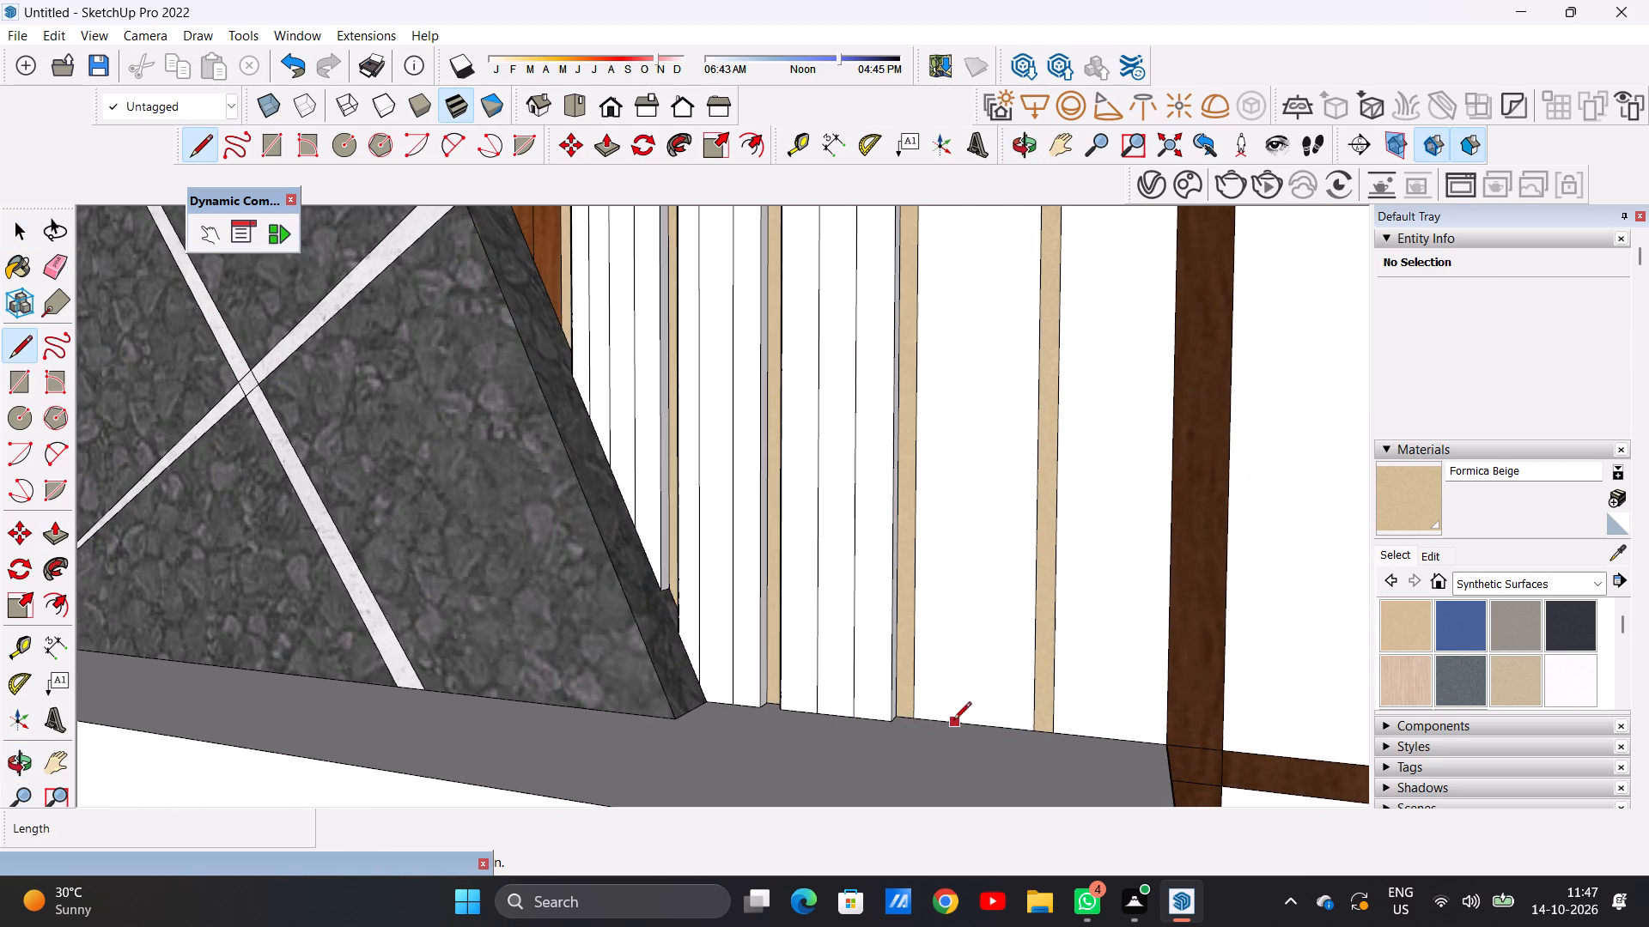
pyautogui.click(956, 721)
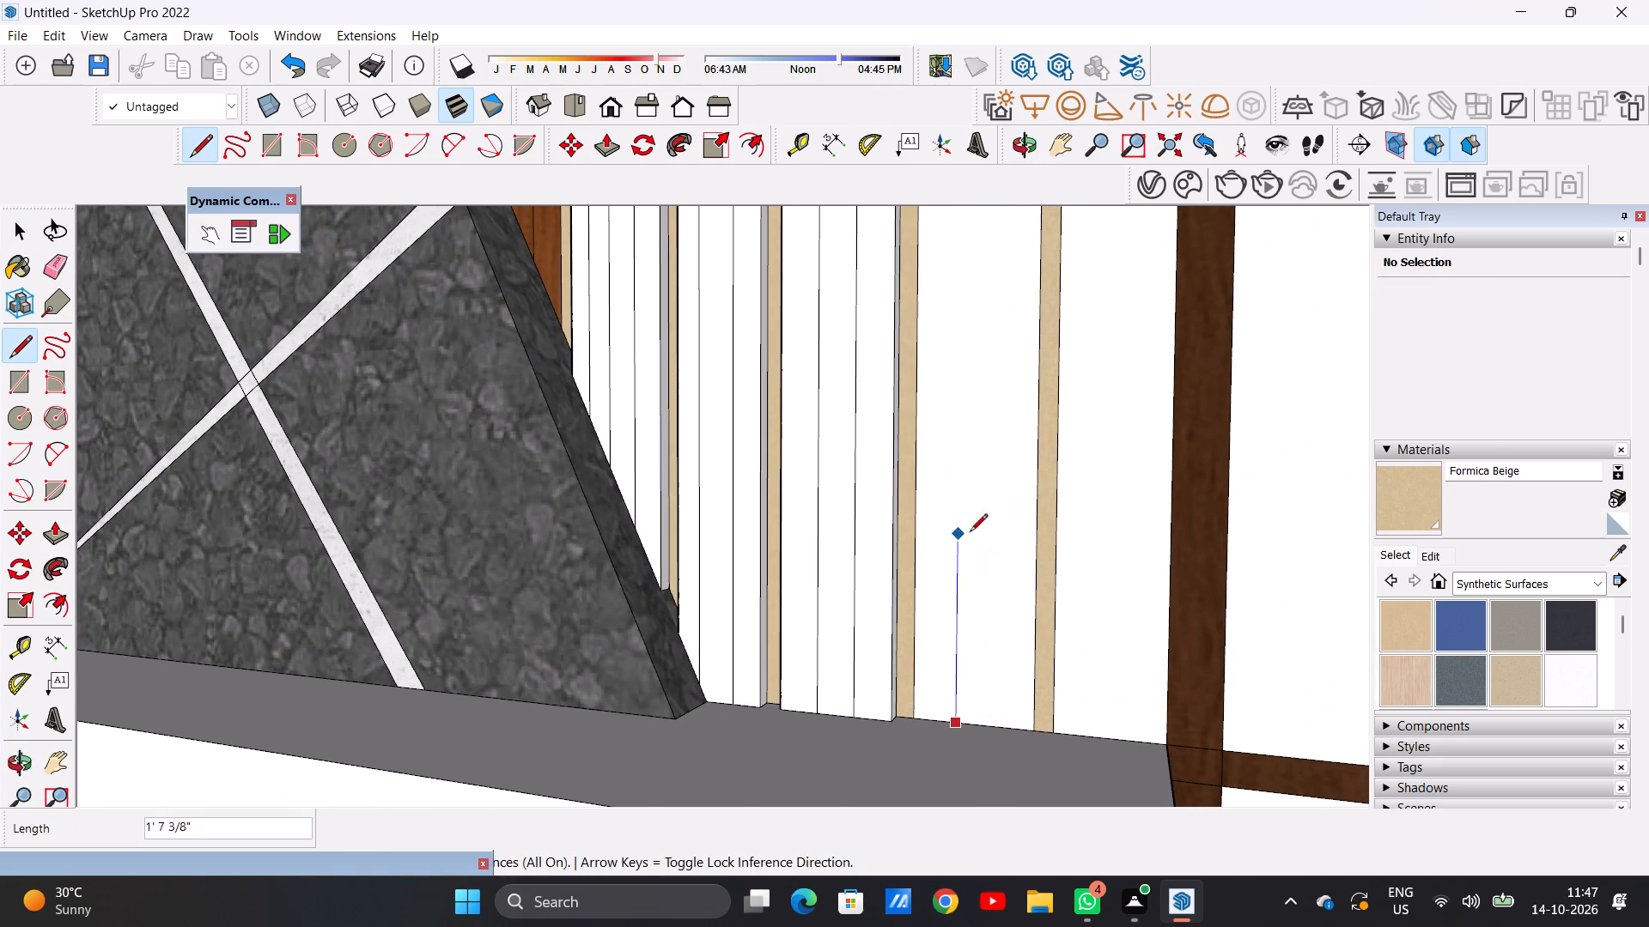
pyautogui.scroll(-16, 962, 539)
pyautogui.scroll(5, 957, 371)
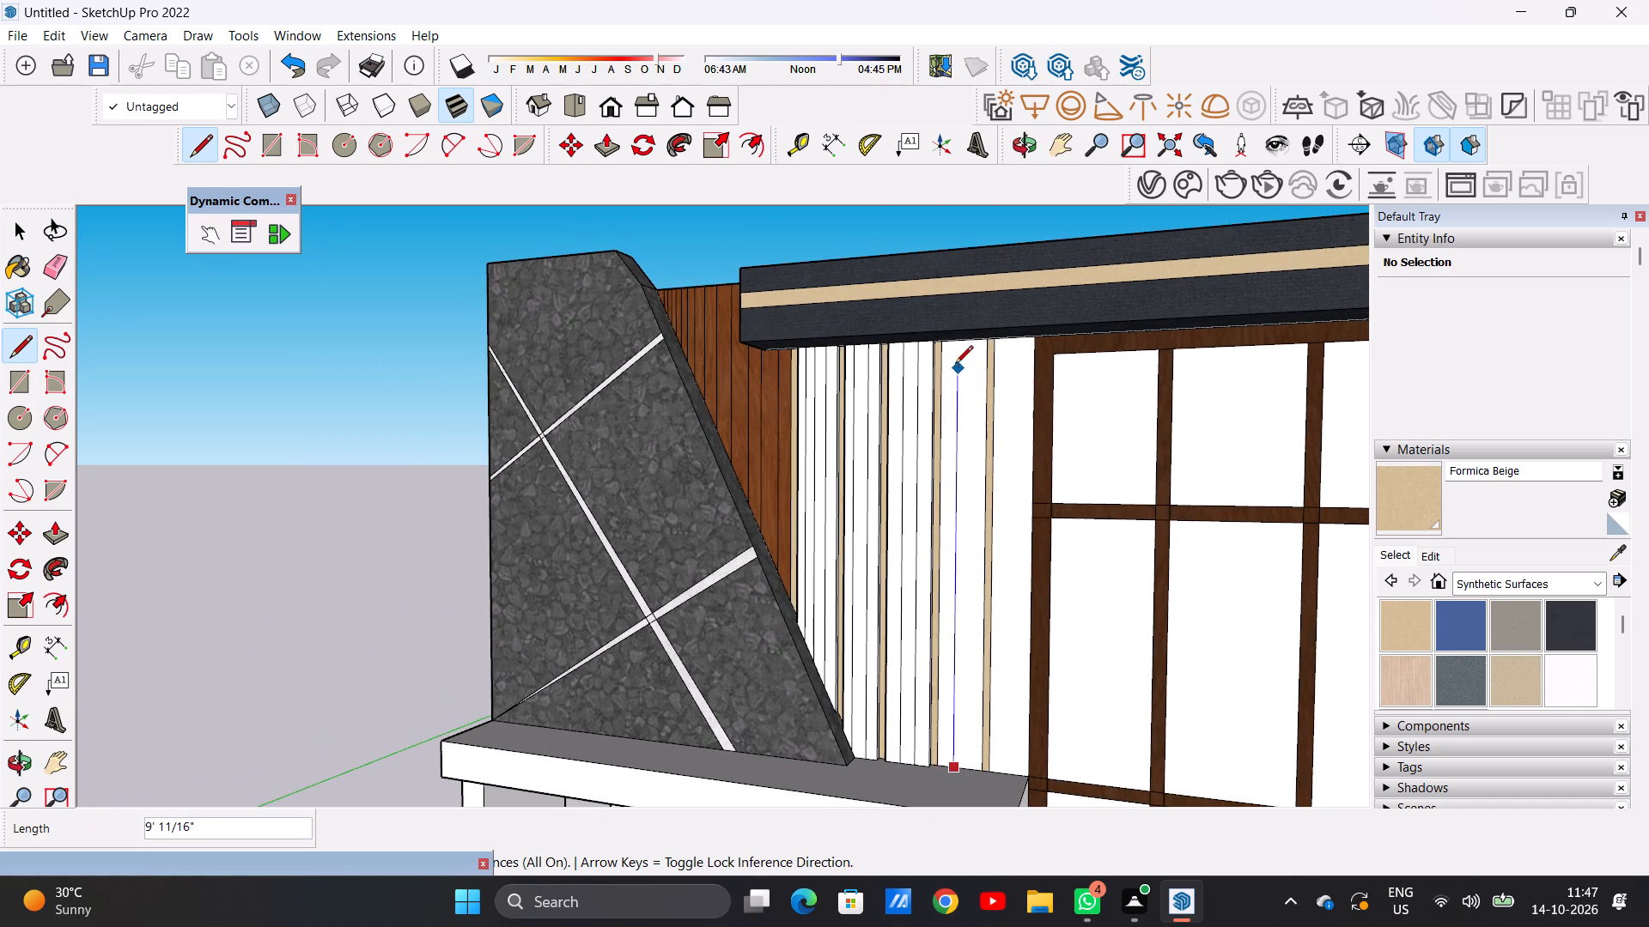
pyautogui.click(956, 339)
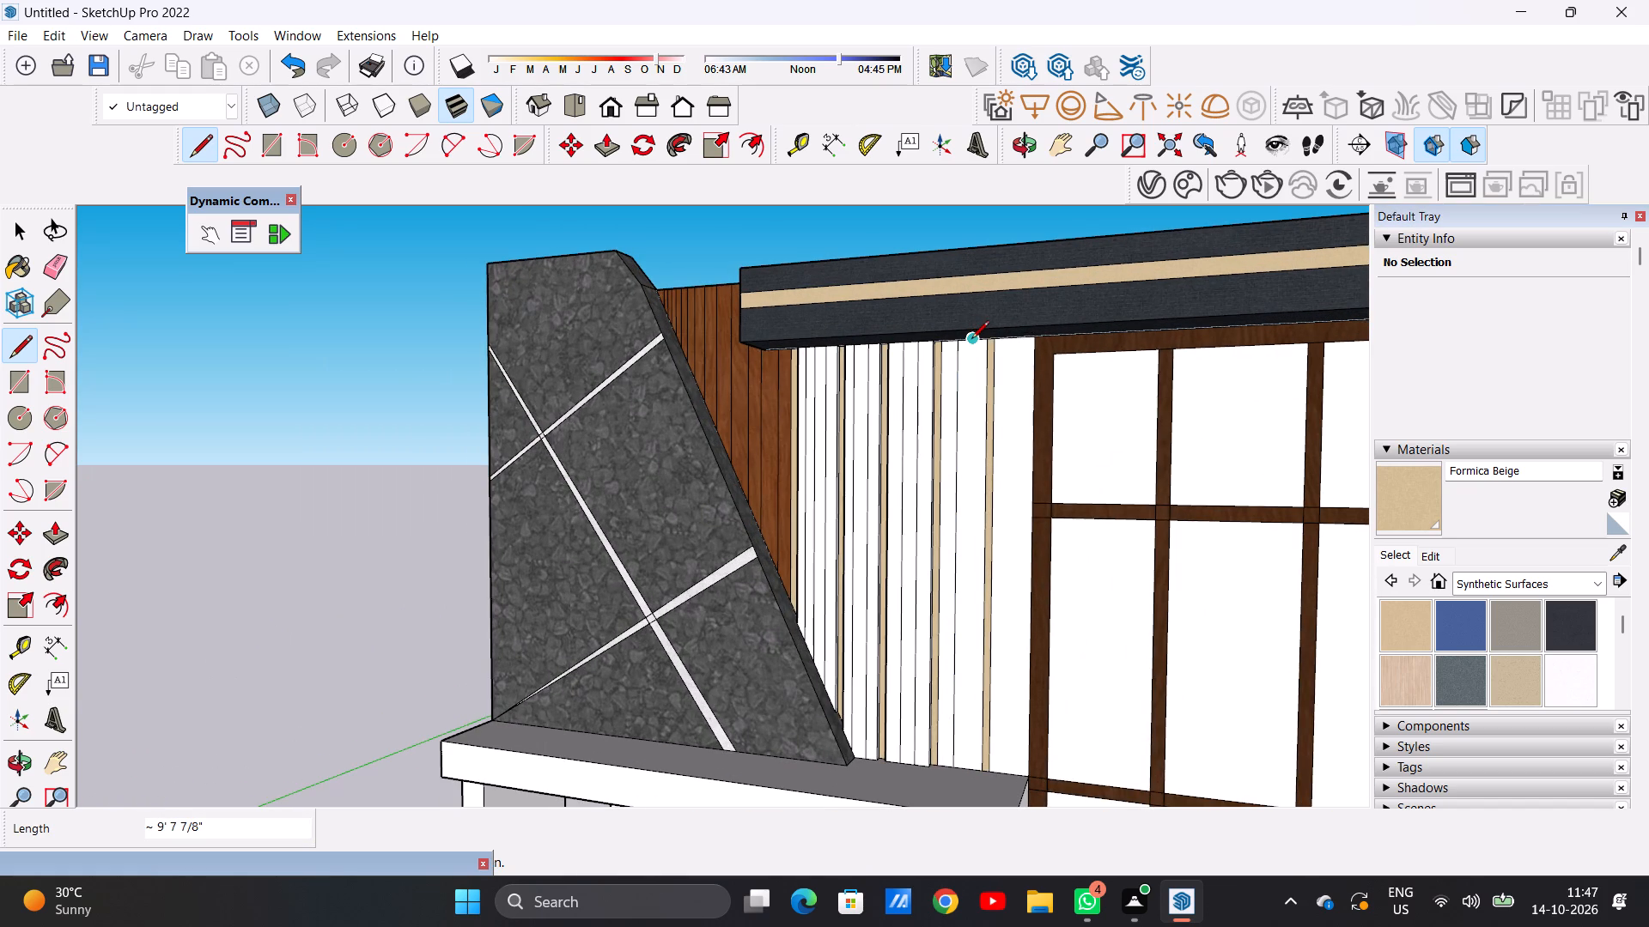
pyautogui.click(971, 340)
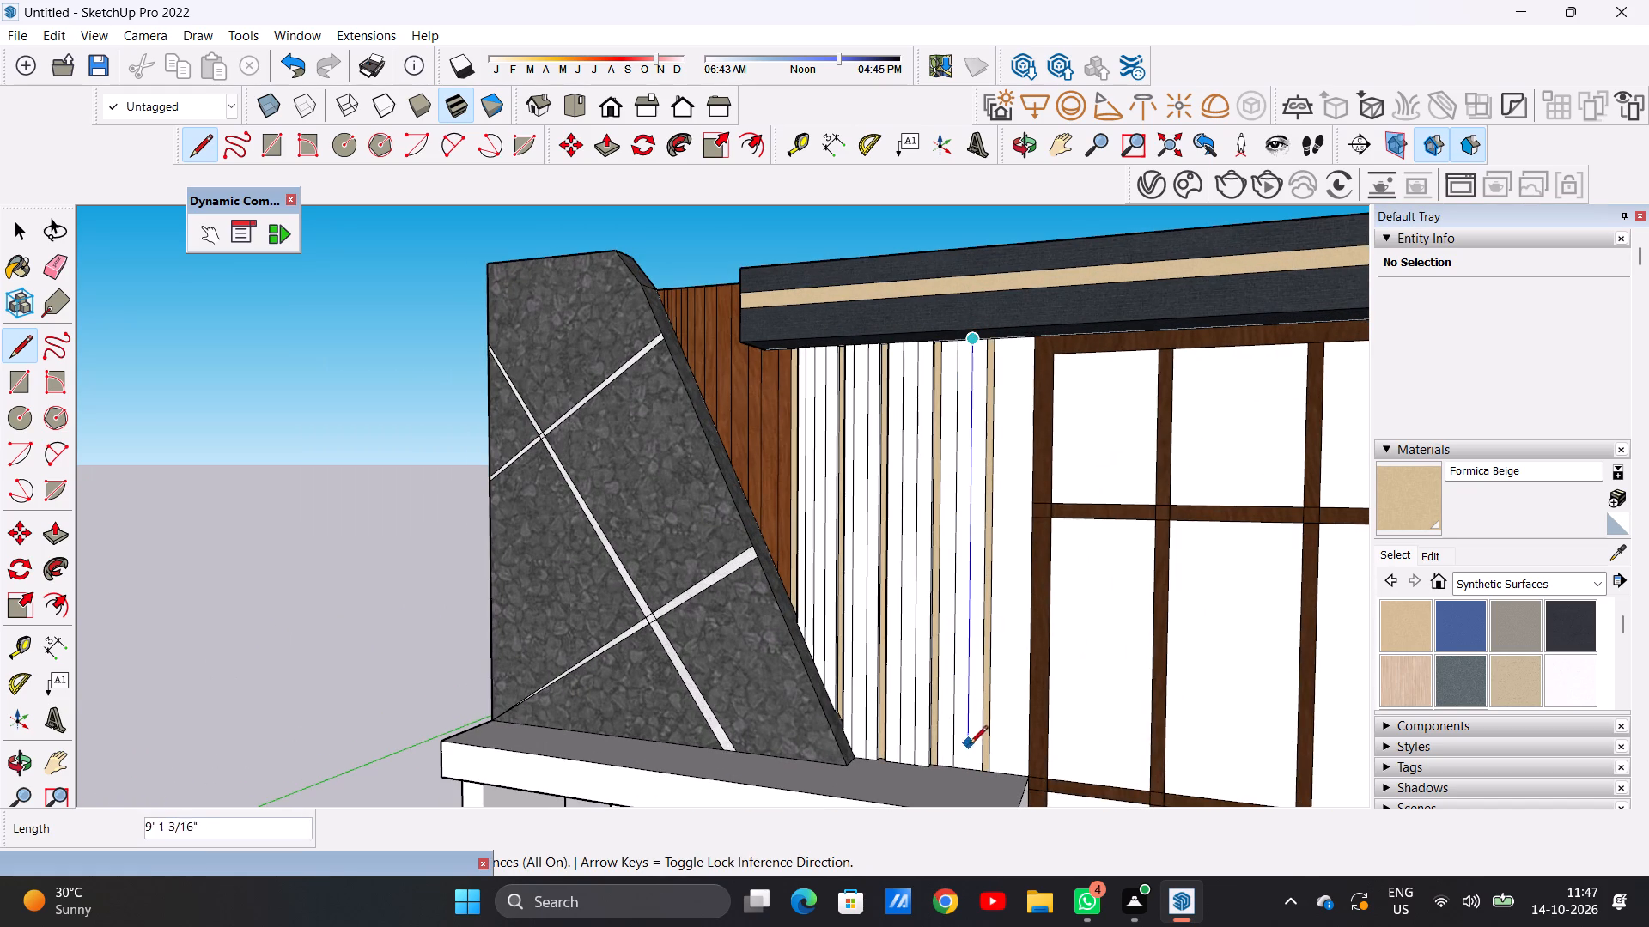
pyautogui.click(966, 772)
pyautogui.press('space')
# Pull the three narrow subdivisions of the fourth white strip outward by 2 1/8" to match the neighbouring strips using Push/Pull.
pyautogui.scroll(-2, 1001, 391)
pyautogui.moveTo(995, 379); pyautogui.dragTo(927, 422, button='middle')
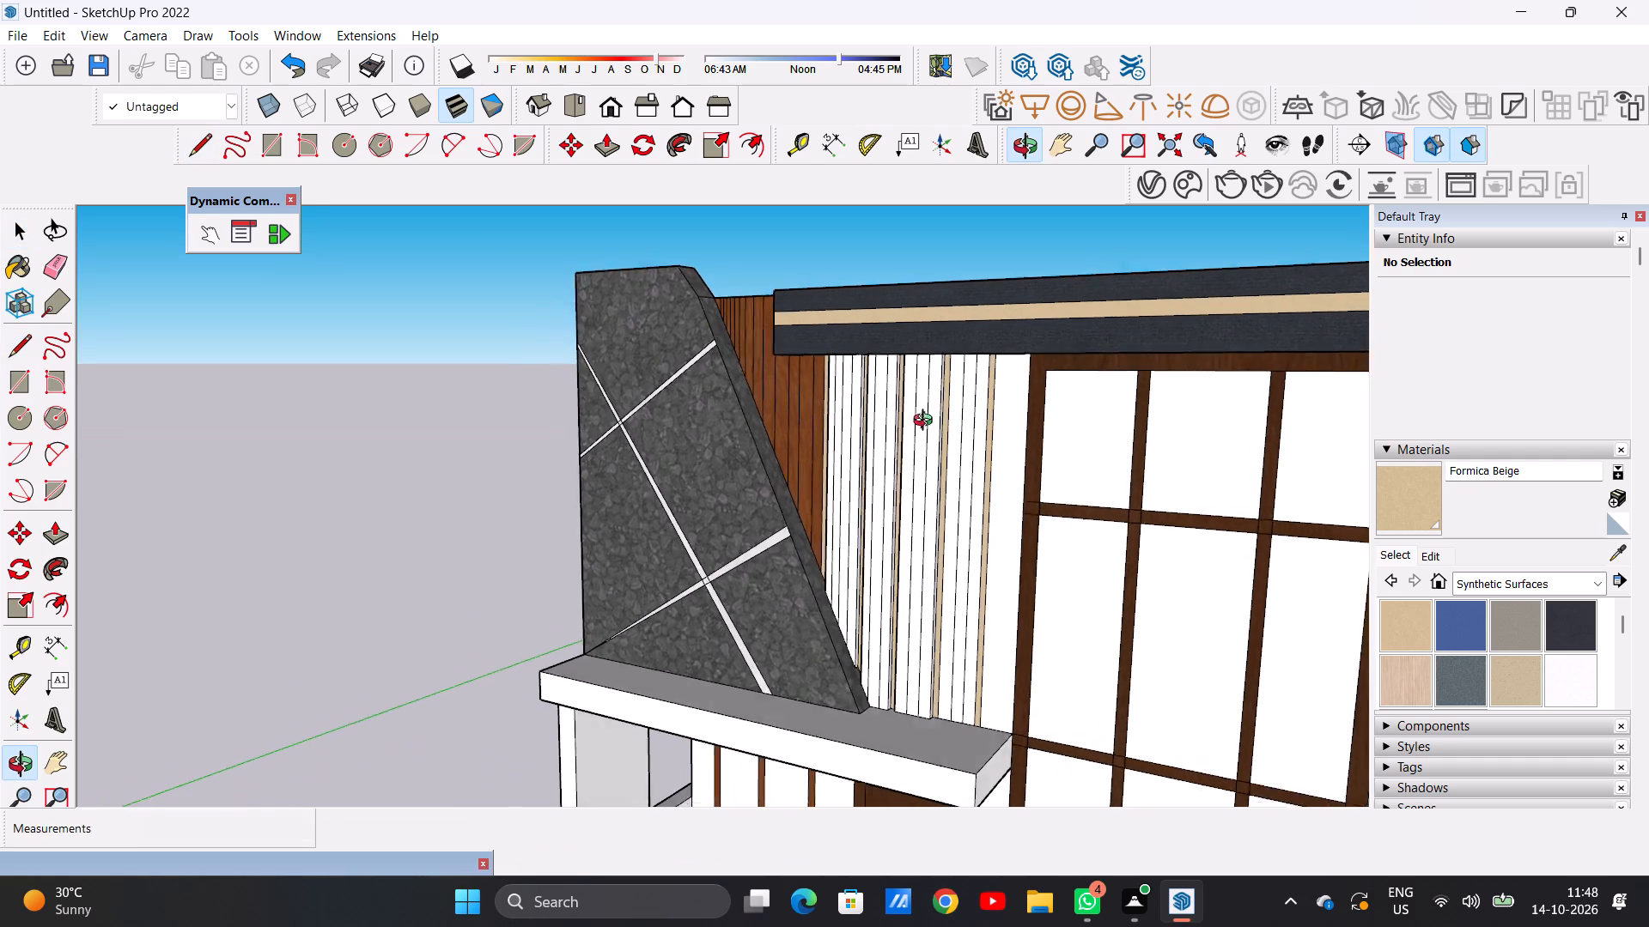
pyautogui.moveTo(927, 422); pyautogui.dragTo(910, 433, button='middle')
pyautogui.scroll(10, 967, 387)
pyautogui.press('p')
pyautogui.scroll(2, 954, 354)
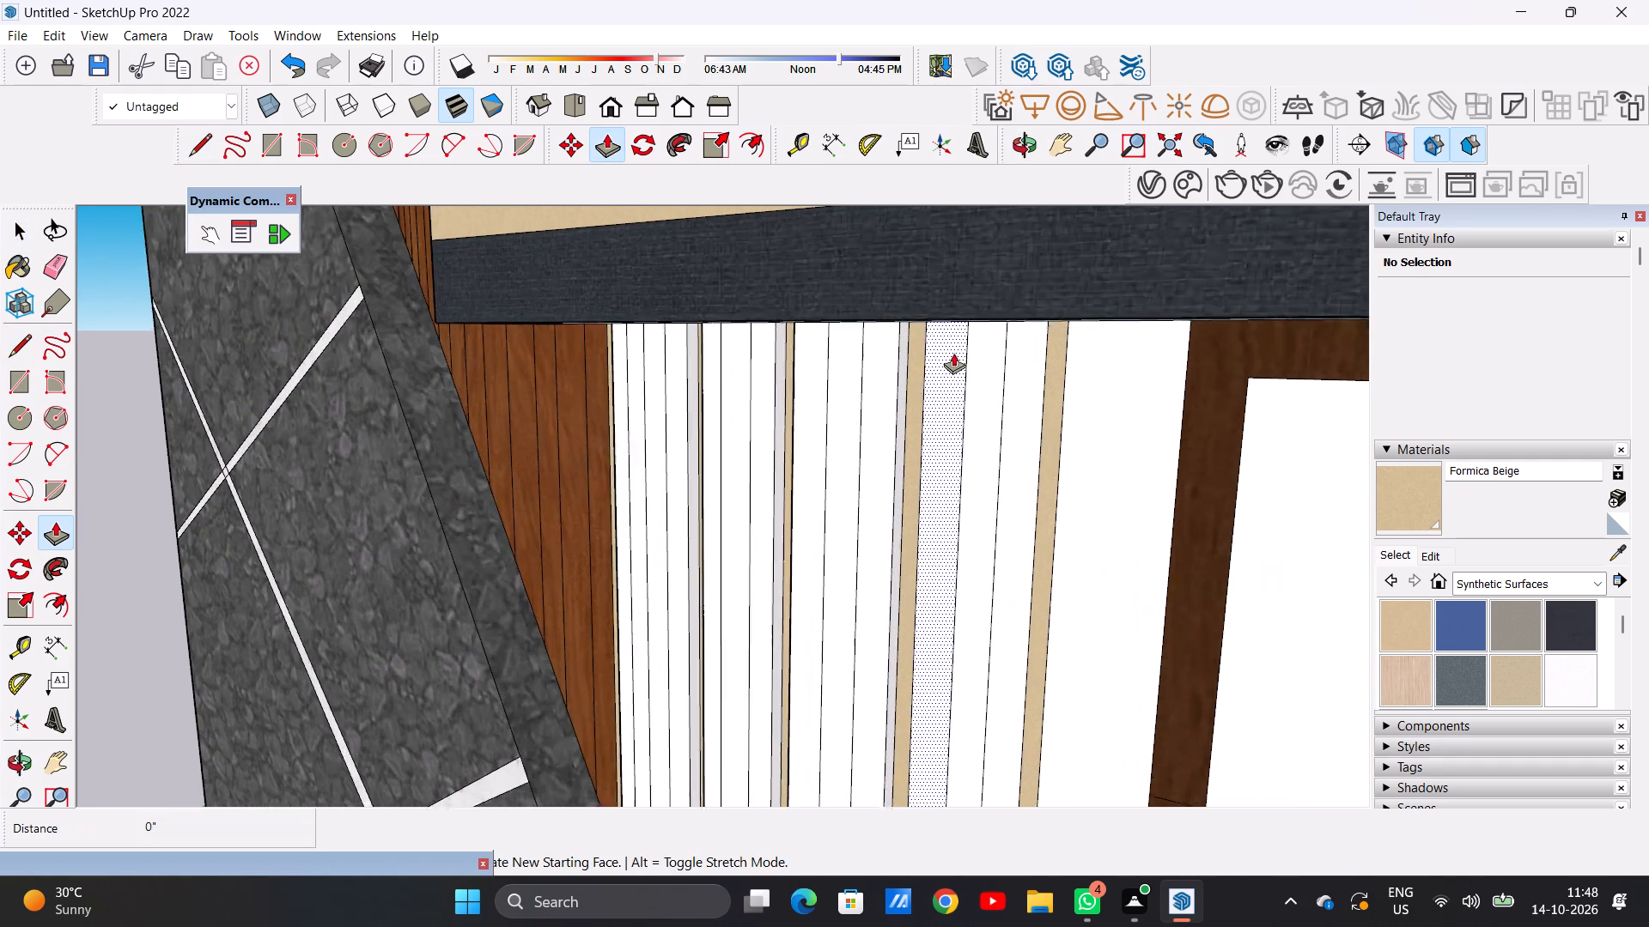
pyautogui.scroll(2, 953, 353)
pyautogui.click(943, 346)
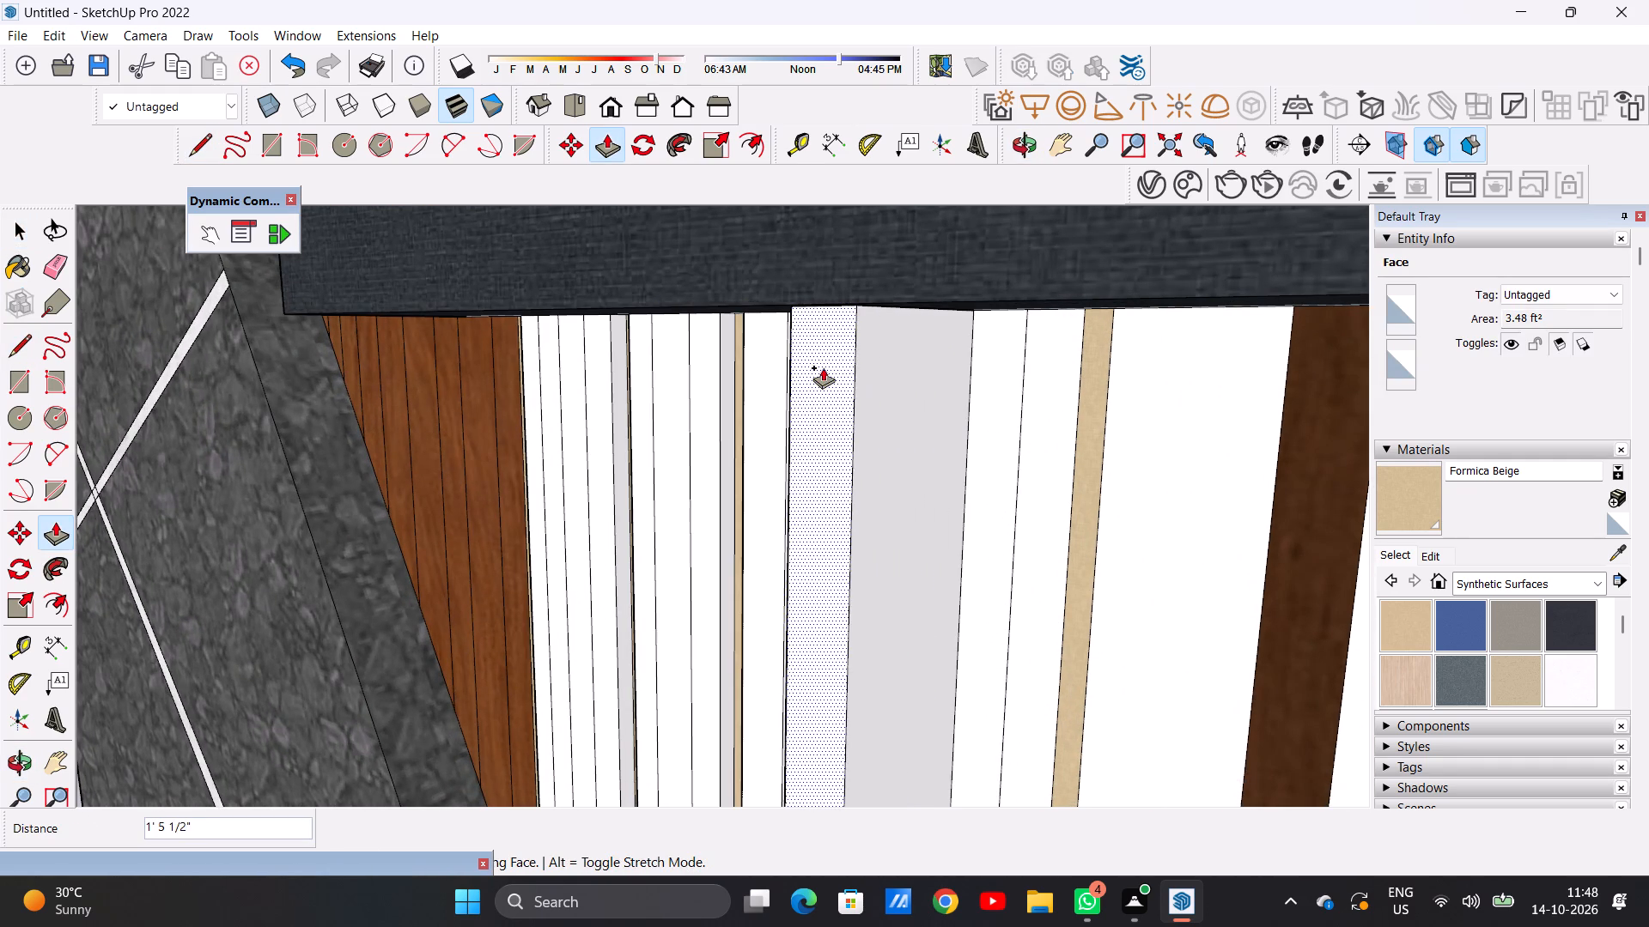
pyautogui.moveTo(823, 367); pyautogui.dragTo(988, 331, button='middle')
pyautogui.click(878, 397)
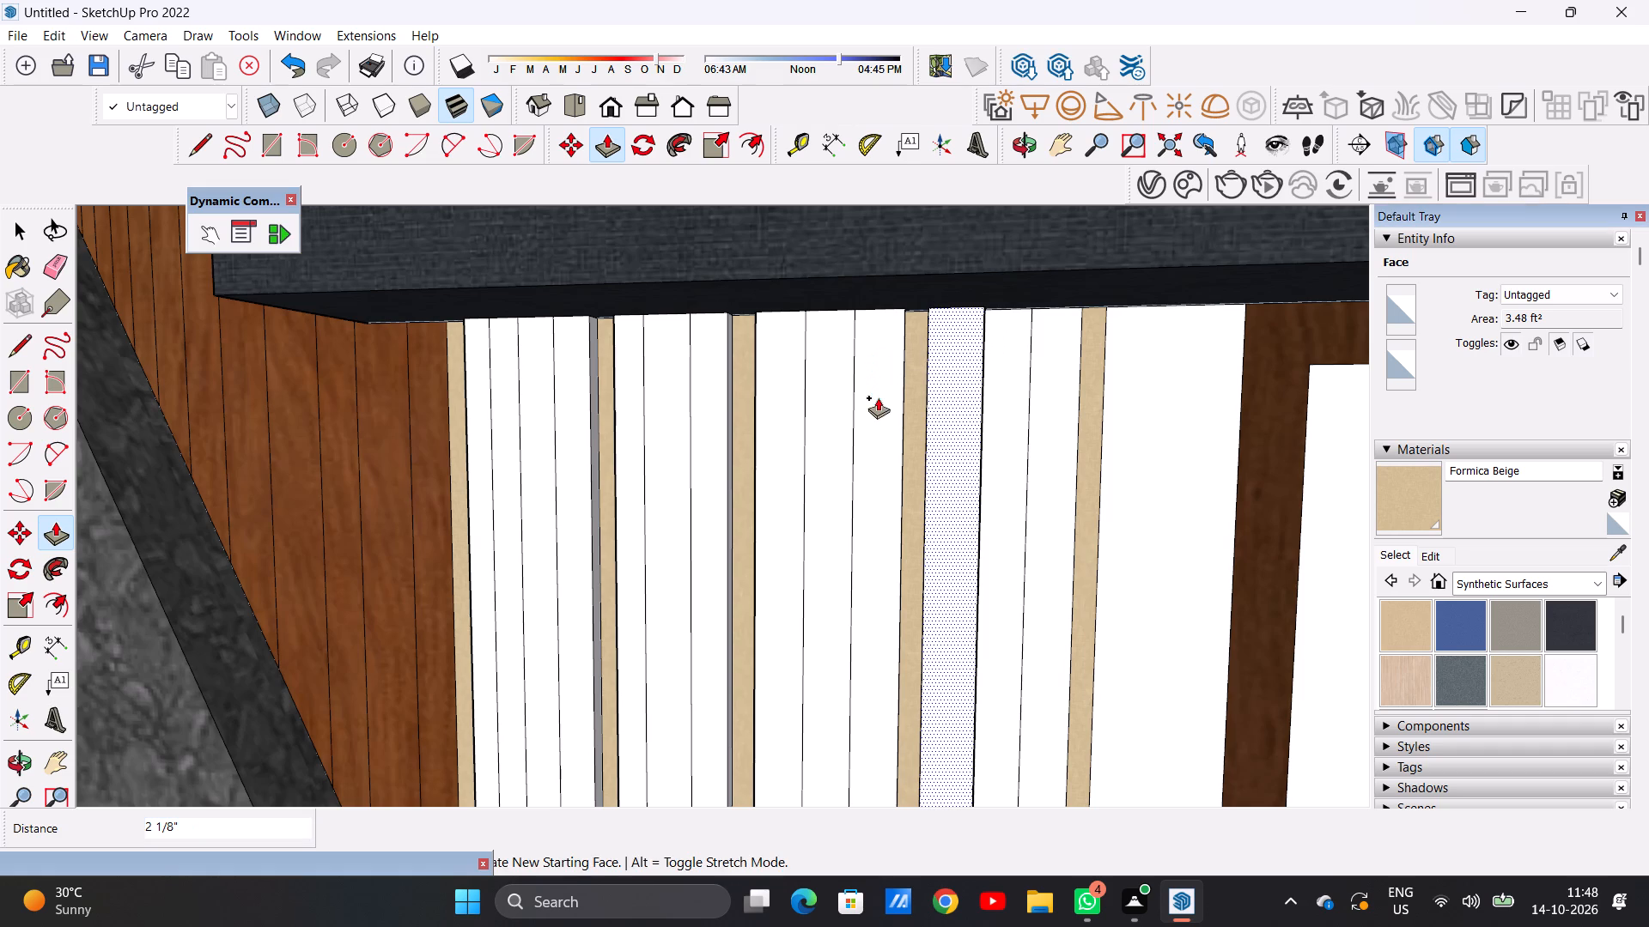
pyautogui.moveTo(1085, 304); pyautogui.dragTo(977, 377, button='middle')
pyautogui.scroll(5, 989, 412)
pyautogui.click(1006, 387)
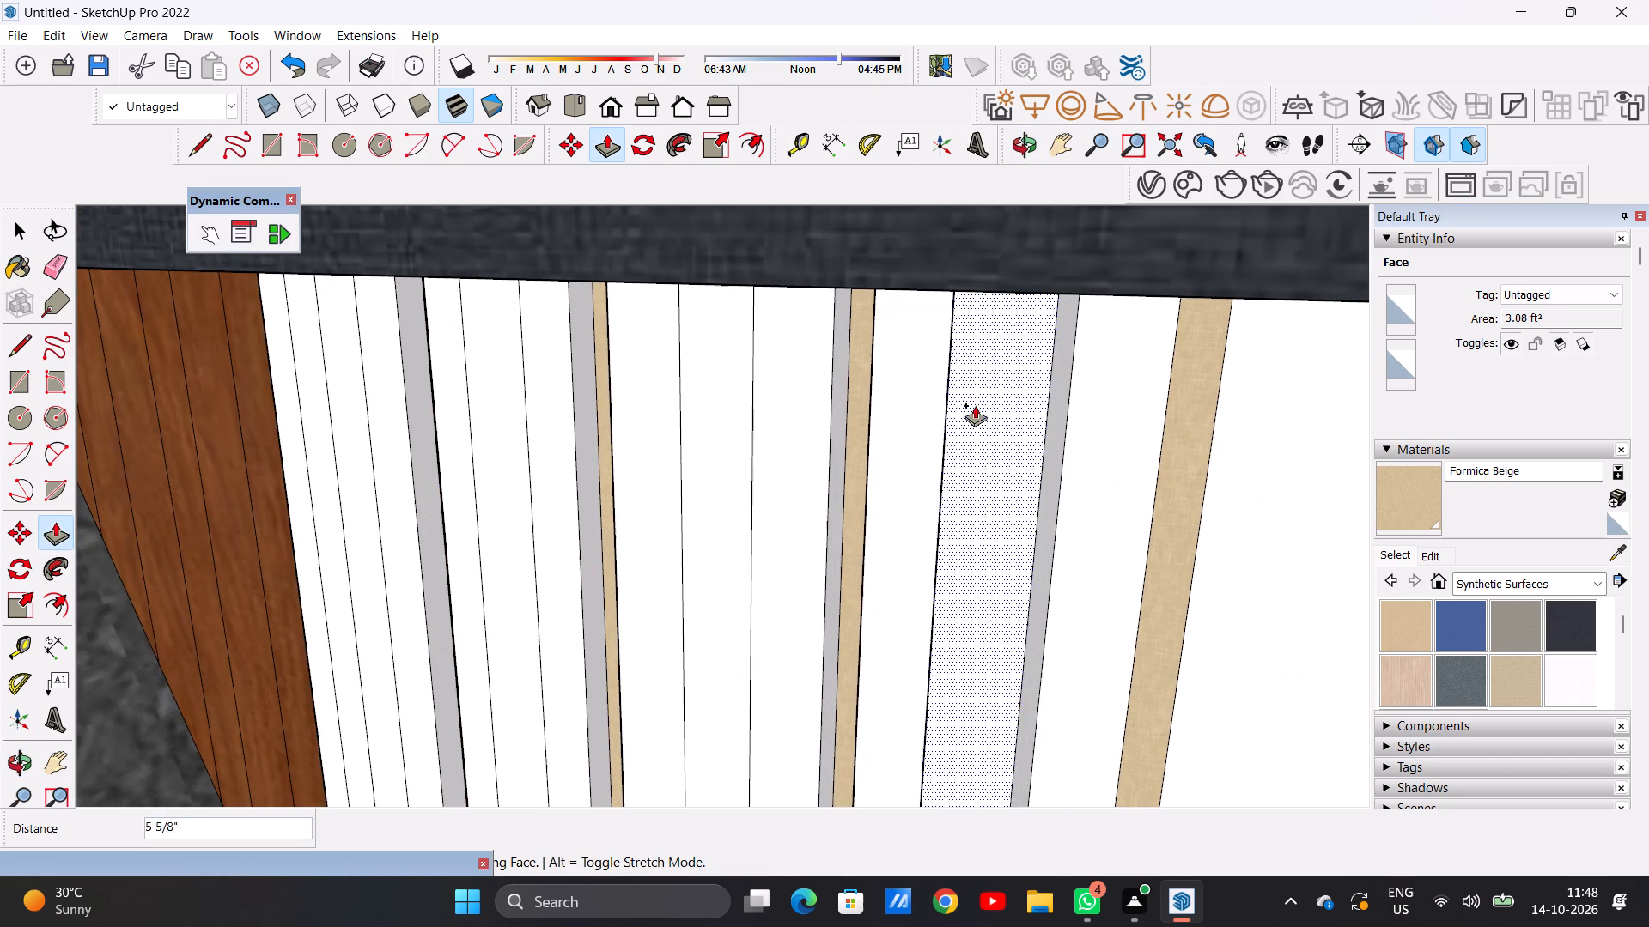
pyautogui.click(791, 396)
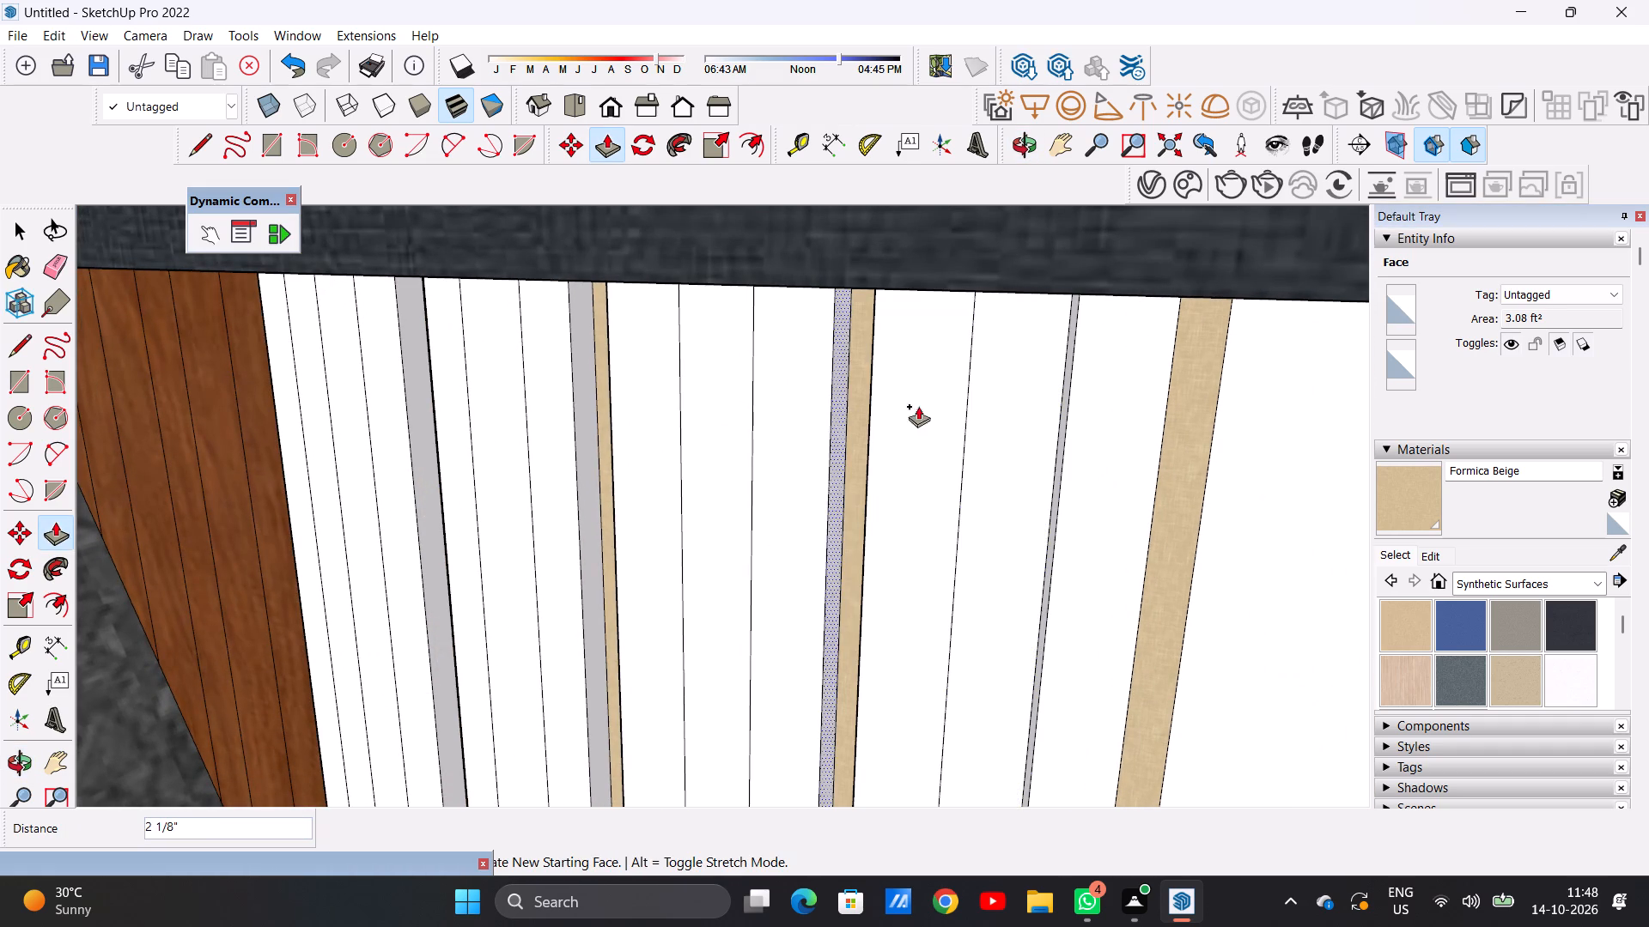
pyautogui.click(1128, 395)
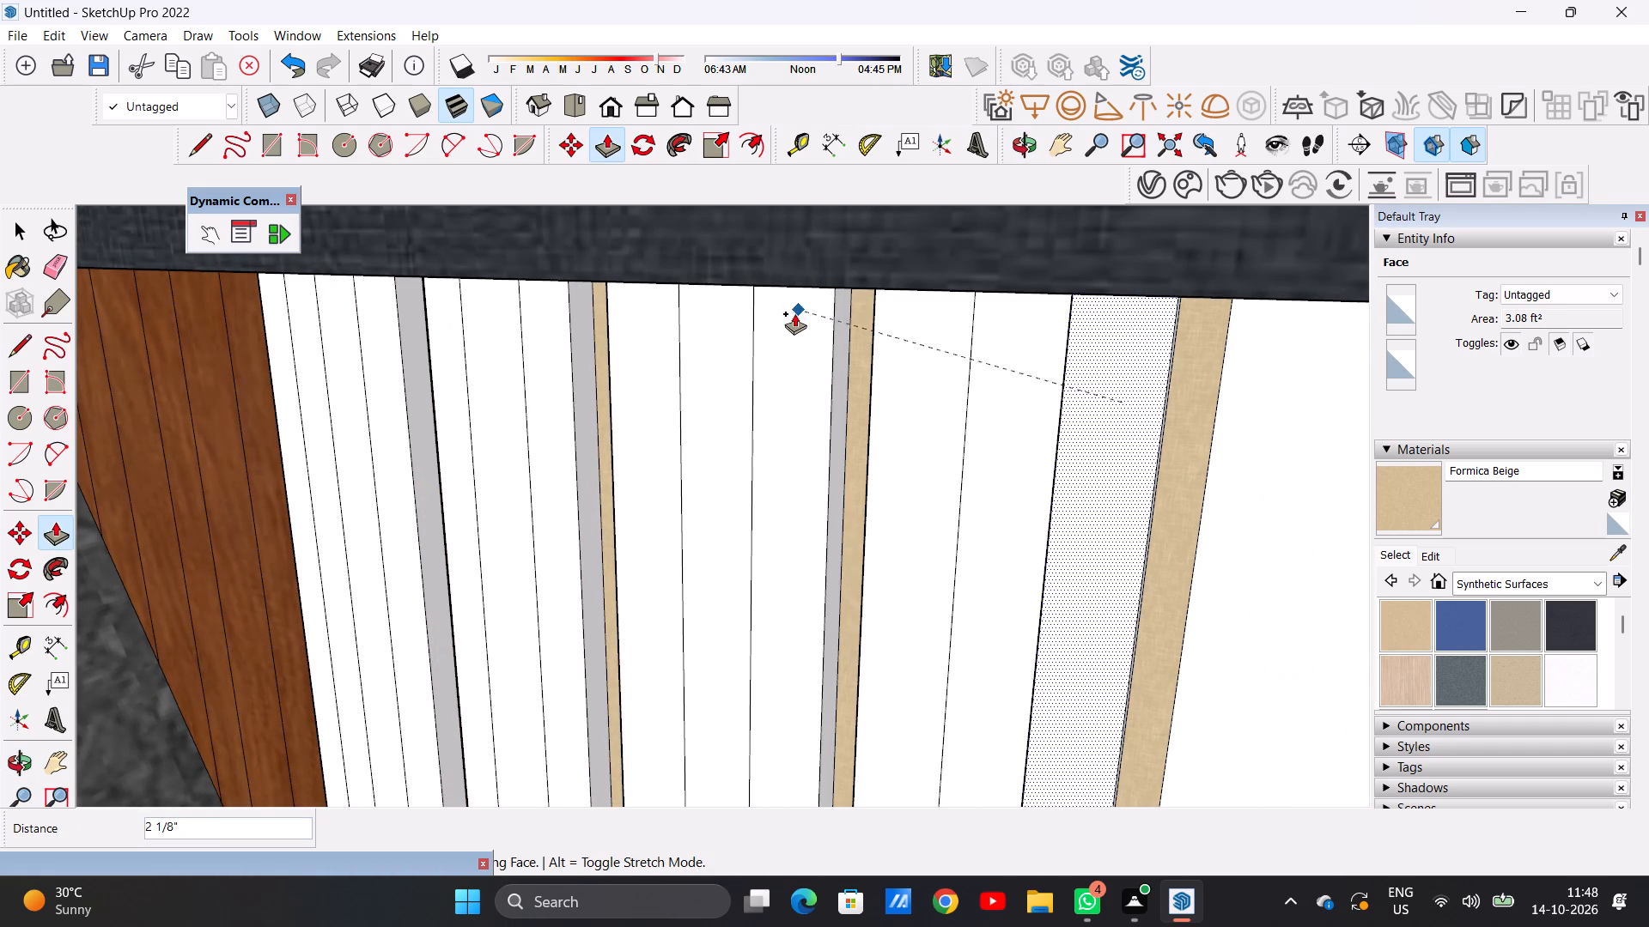
pyautogui.click(791, 317)
pyautogui.press('space')
# Divide the last white strip beside the brown window frame with two vertical lines about 9' 8" long, between ledge and dark frame.
pyautogui.scroll(-13, 1032, 559)
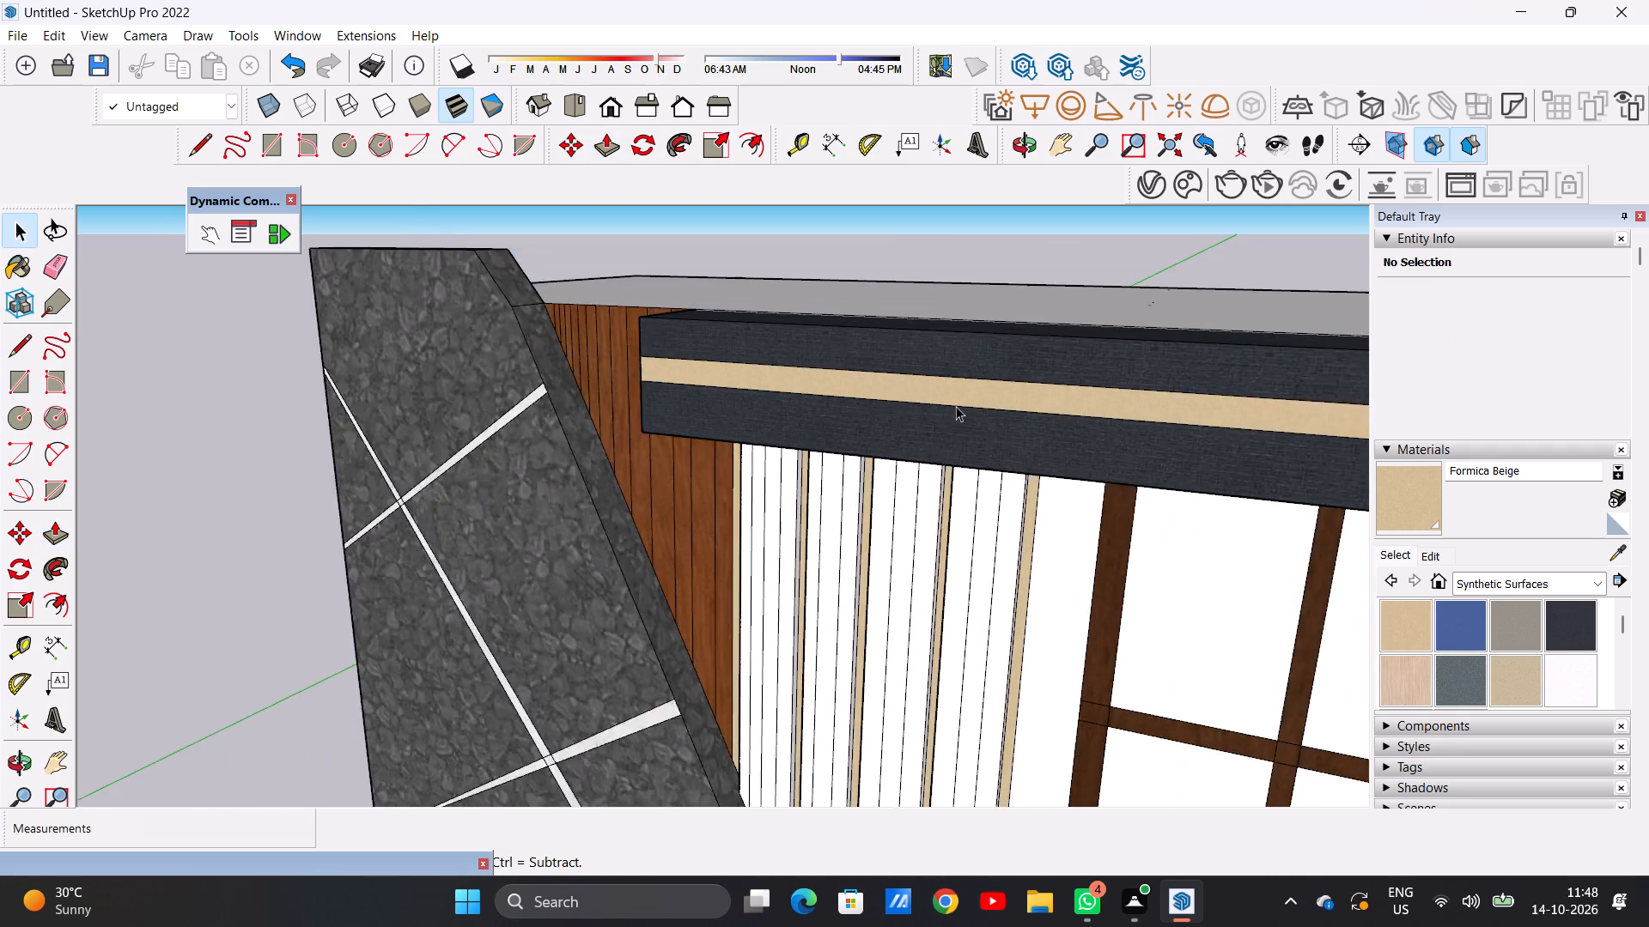
pyautogui.scroll(-16, 956, 406)
pyautogui.moveTo(1005, 553); pyautogui.dragTo(1034, 535, button='middle')
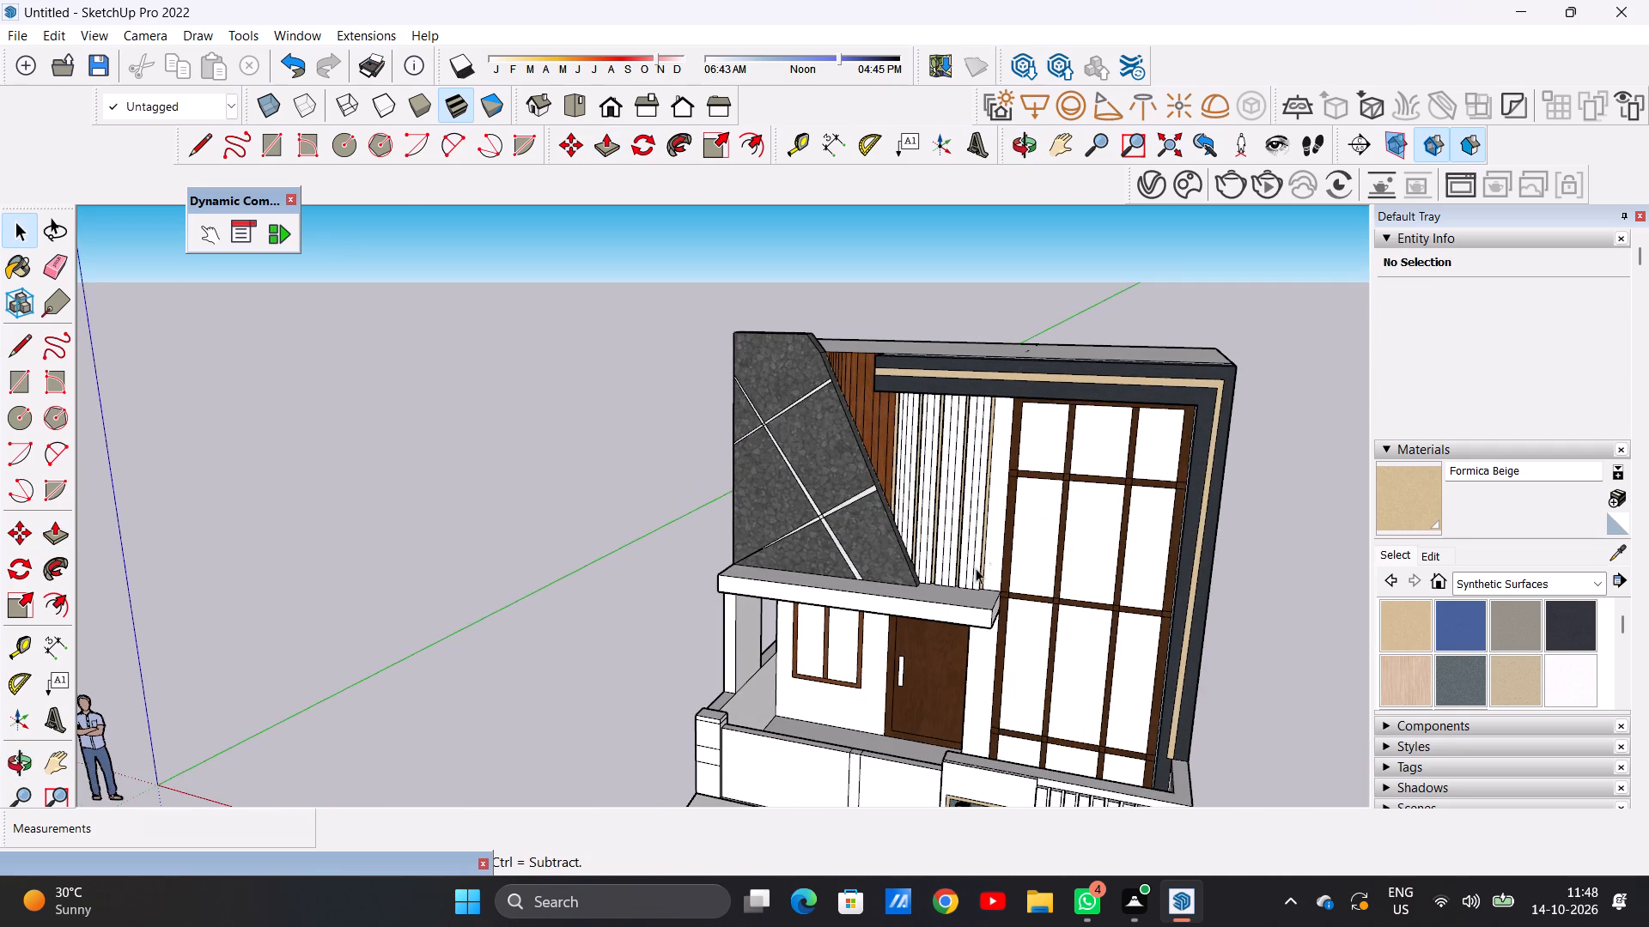
pyautogui.scroll(7, 972, 598)
pyautogui.press('l')
pyautogui.scroll(11, 1002, 591)
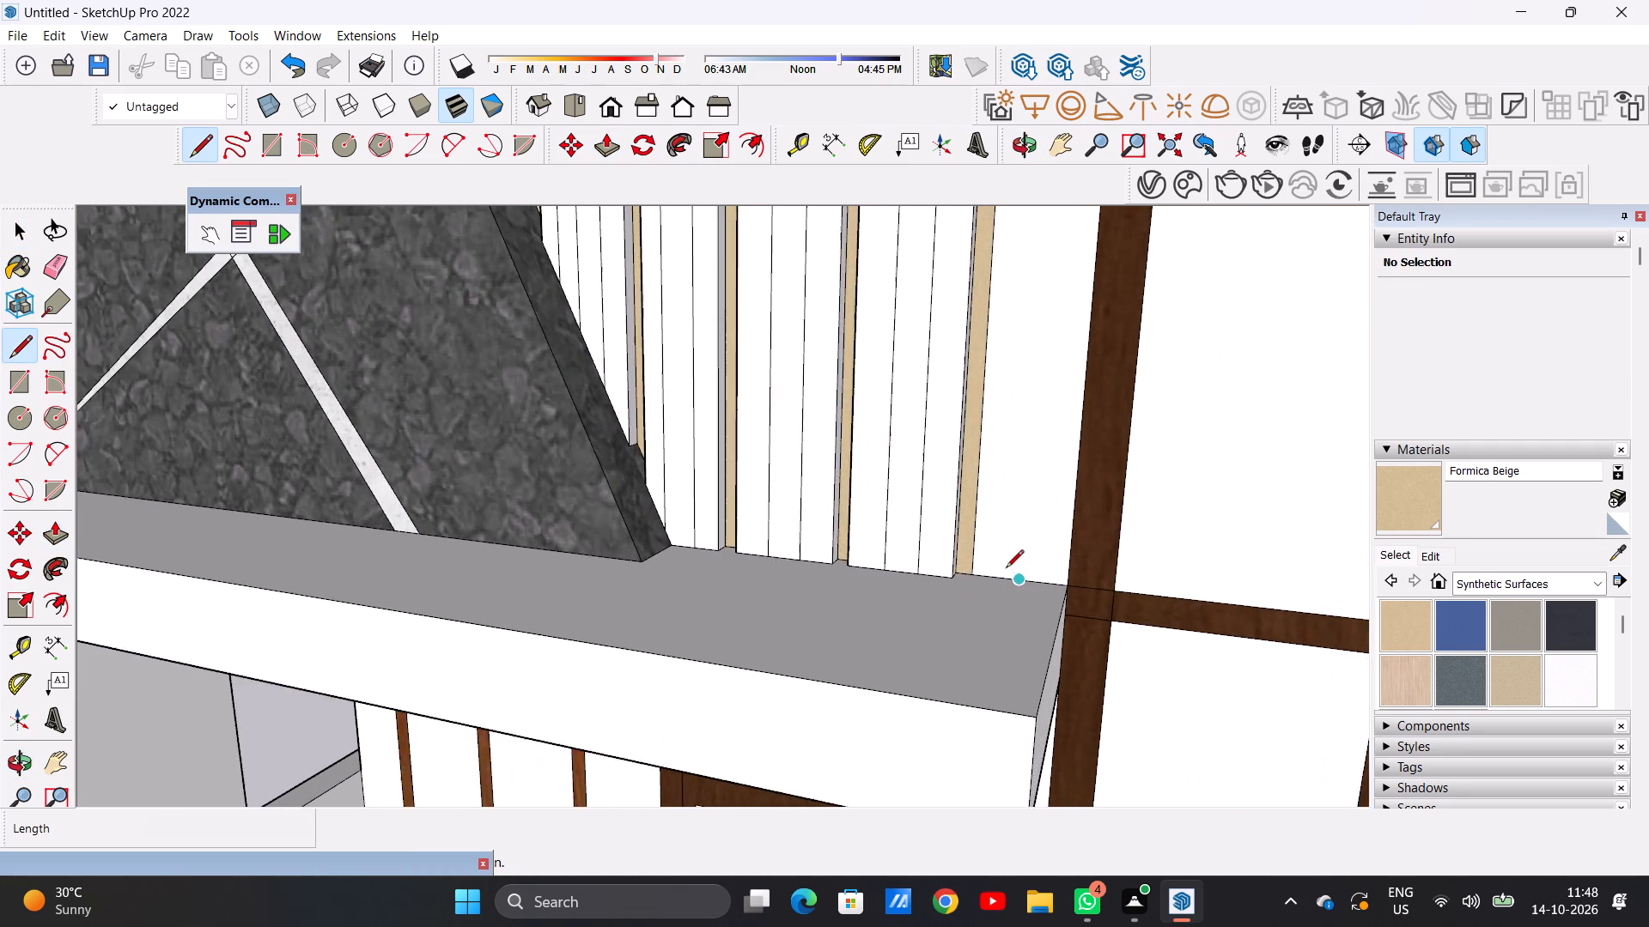
pyautogui.click(997, 579)
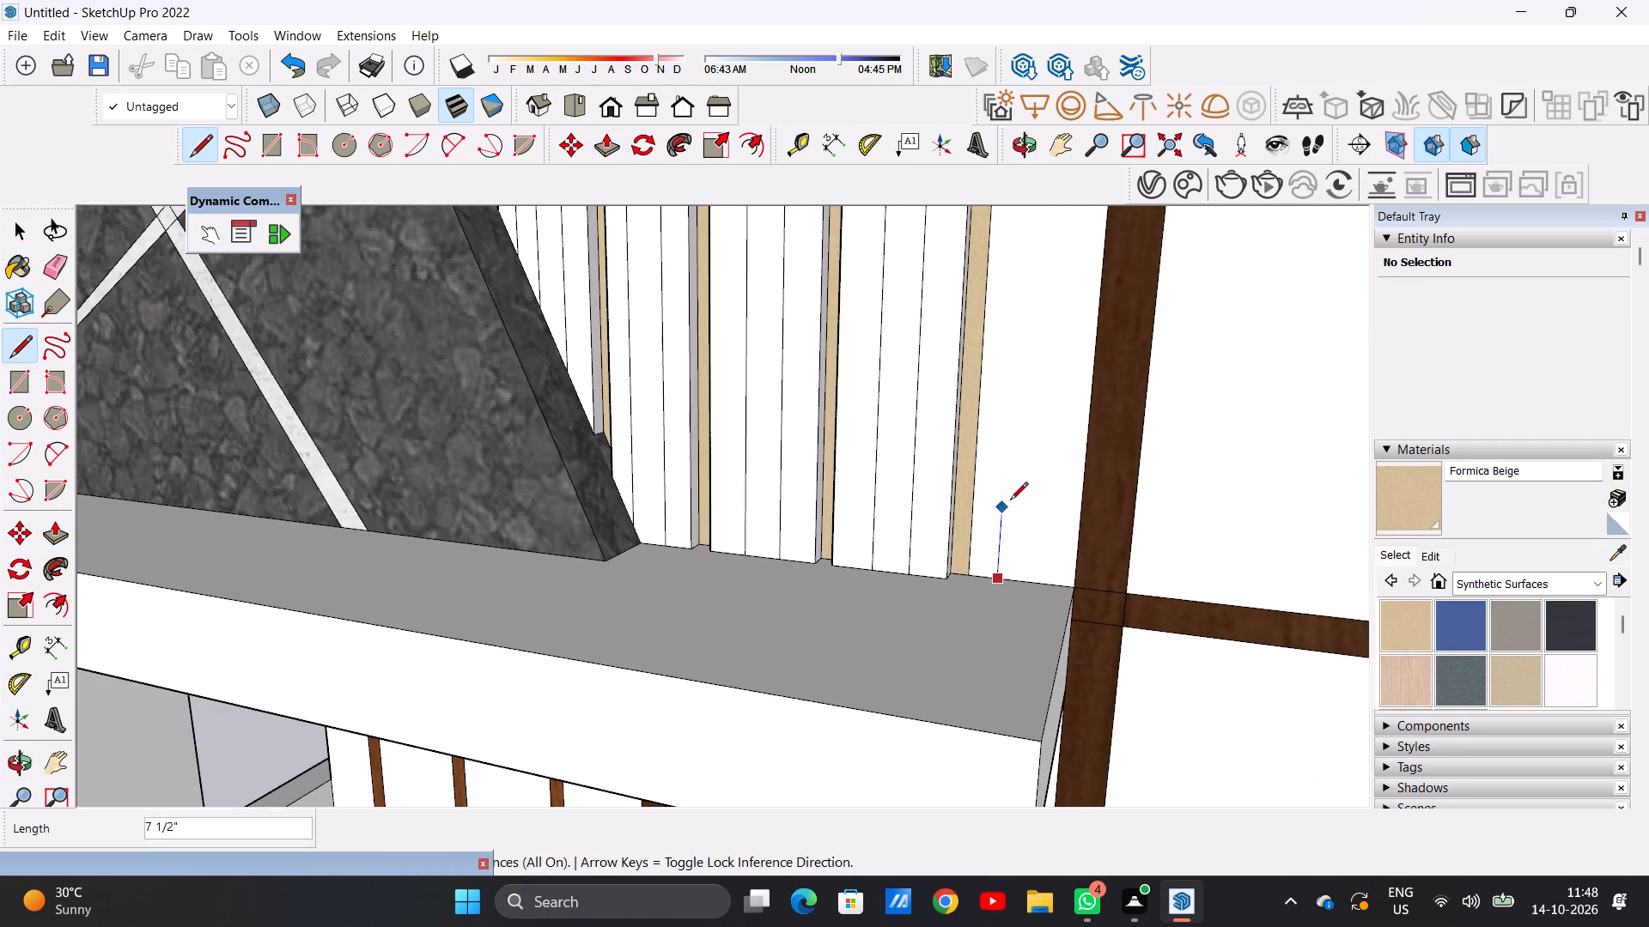
pyautogui.scroll(-18, 1001, 522)
pyautogui.scroll(4, 1025, 330)
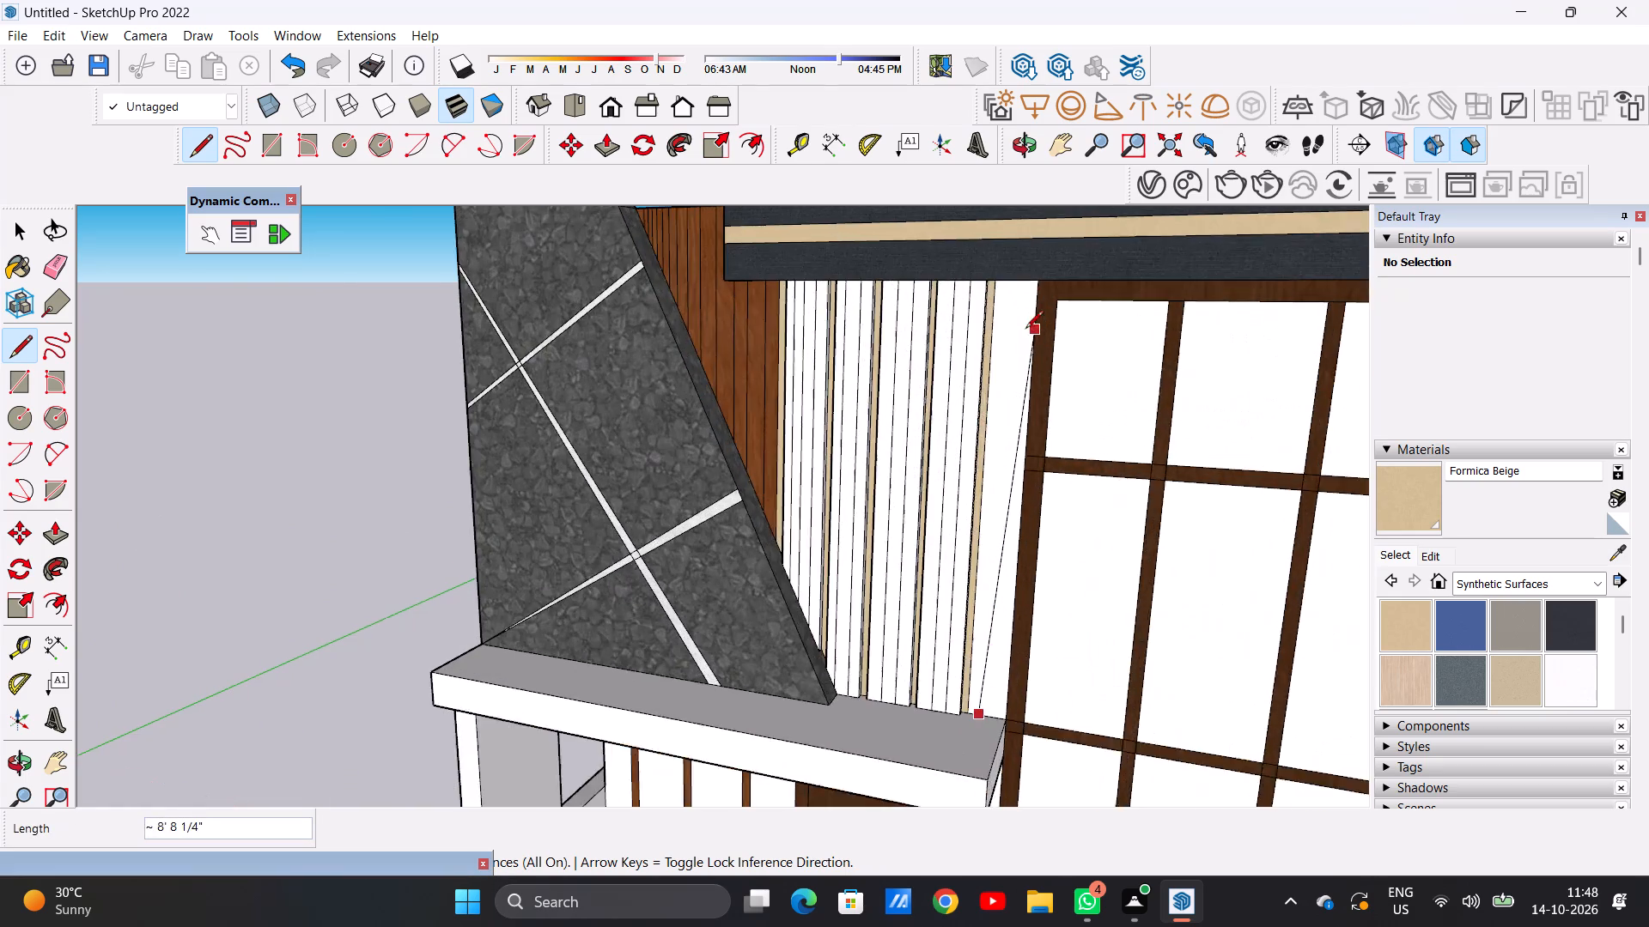
pyautogui.scroll(7, 1025, 330)
pyautogui.click(1014, 251)
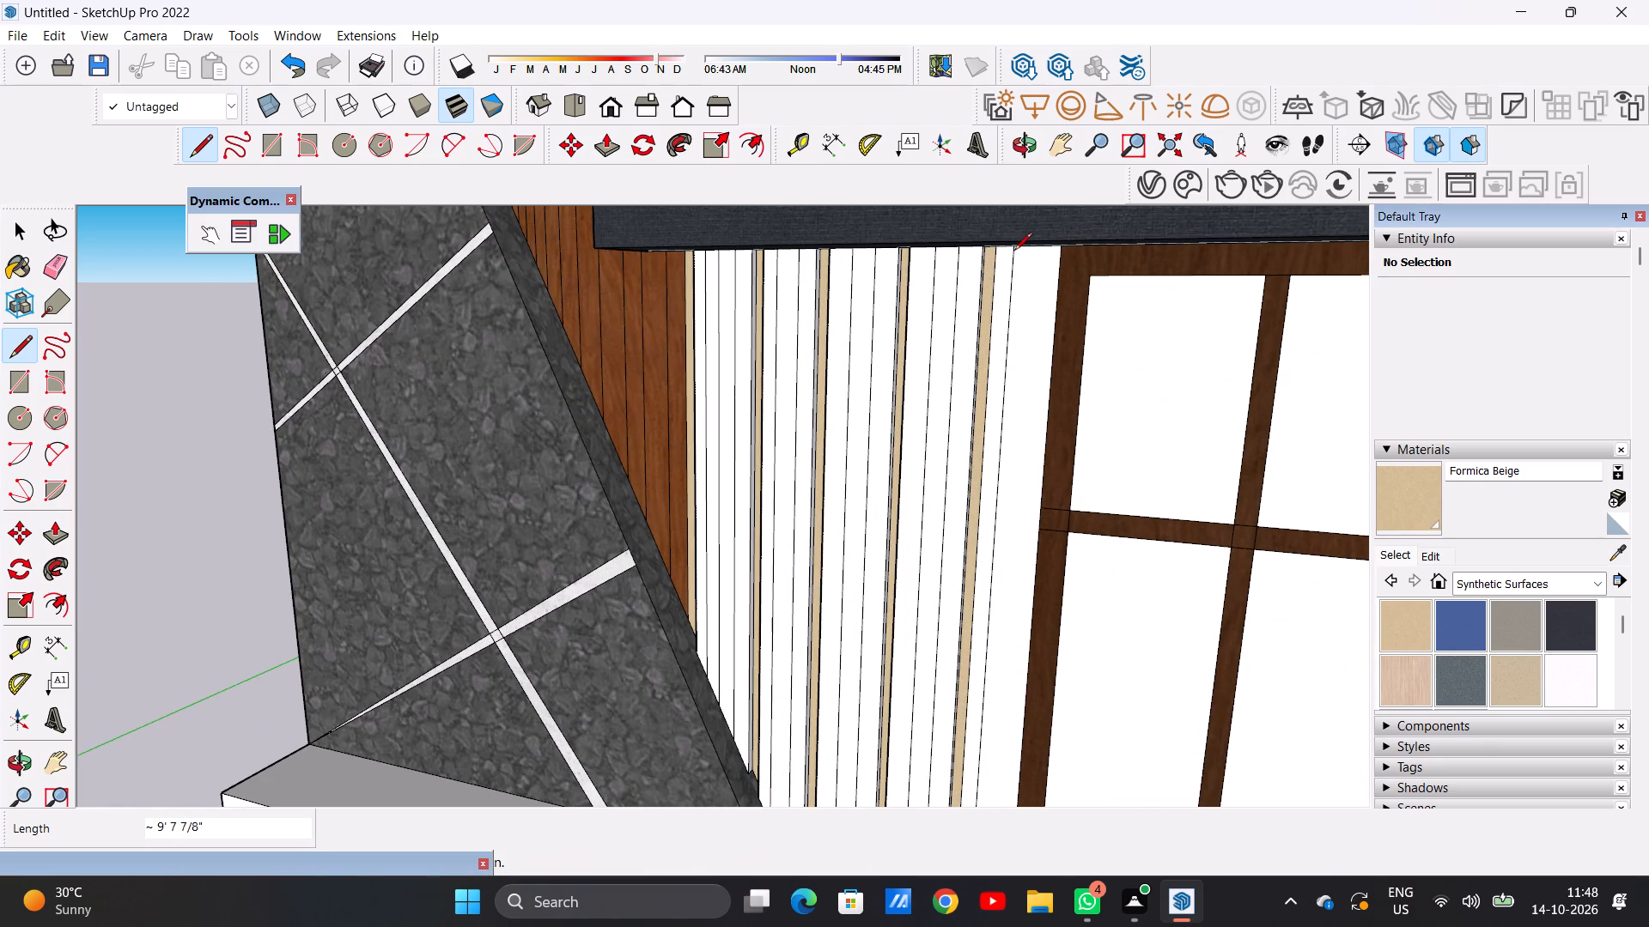
pyautogui.click(1031, 249)
pyautogui.scroll(-8, 1016, 382)
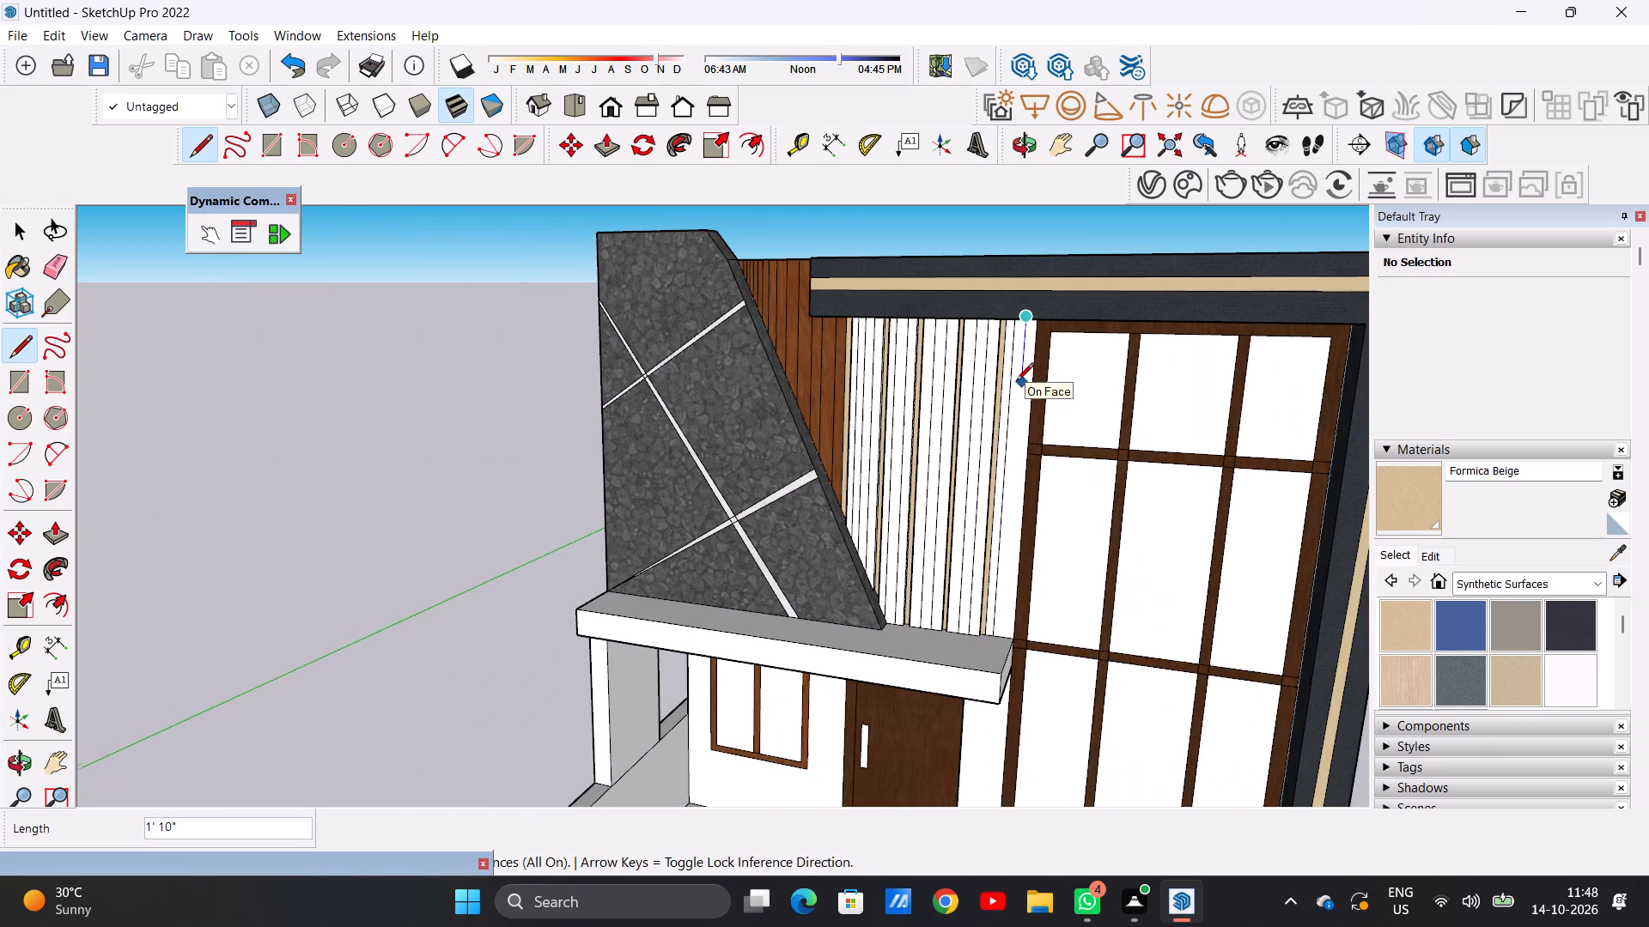
pyautogui.scroll(6, 1009, 623)
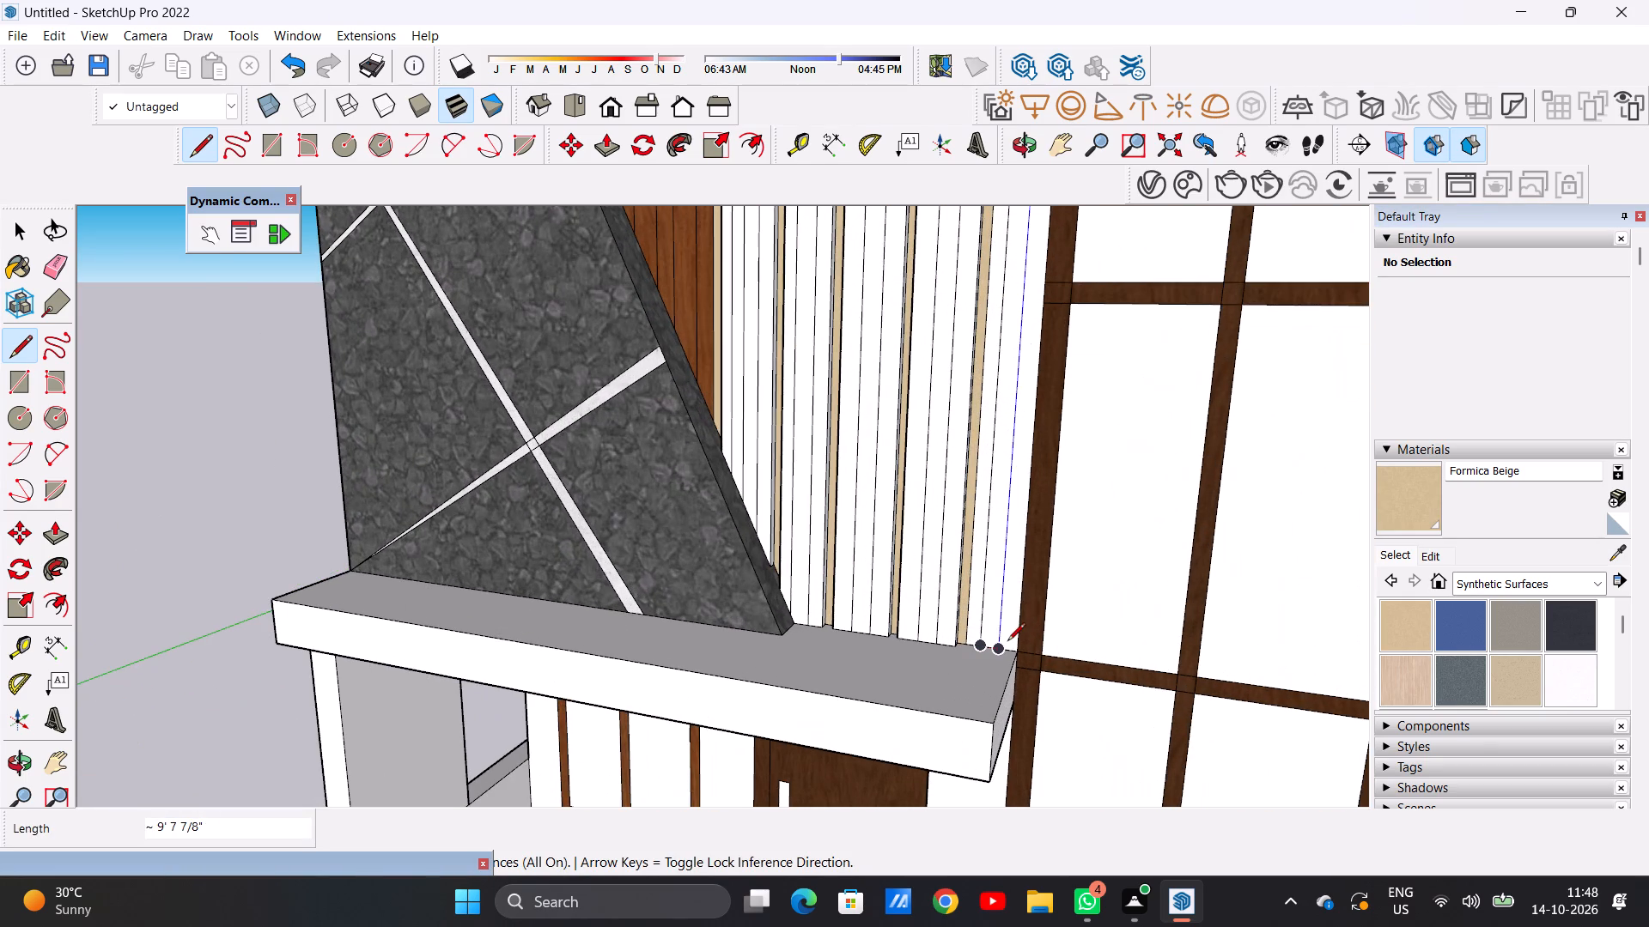
pyautogui.click(1007, 642)
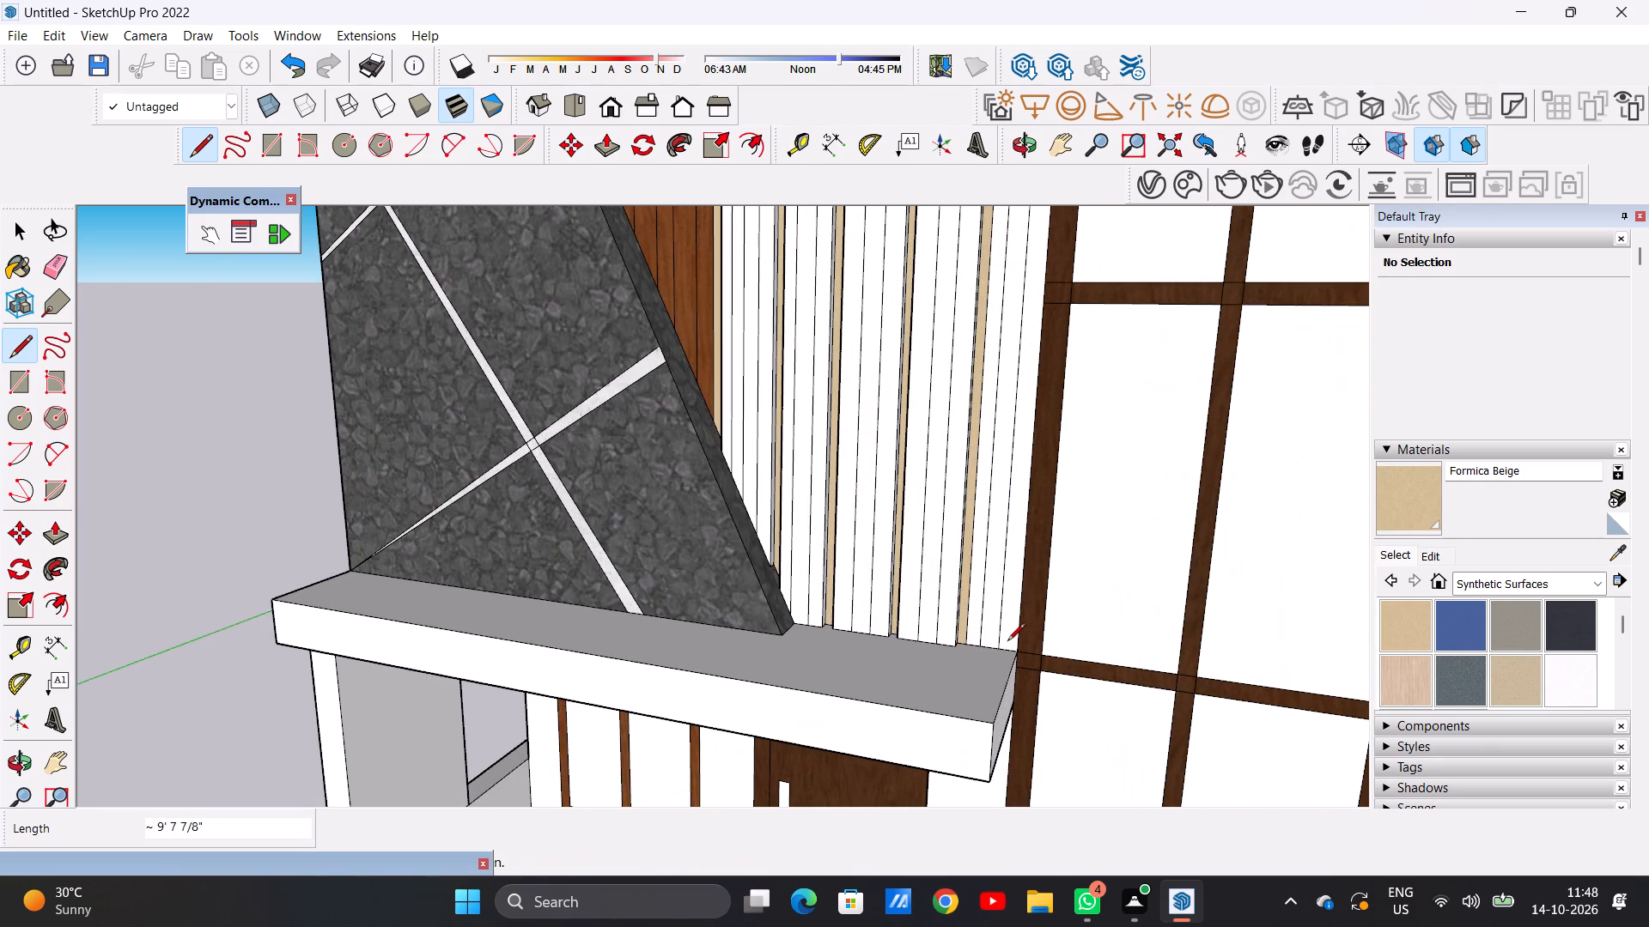
pyautogui.press('space')
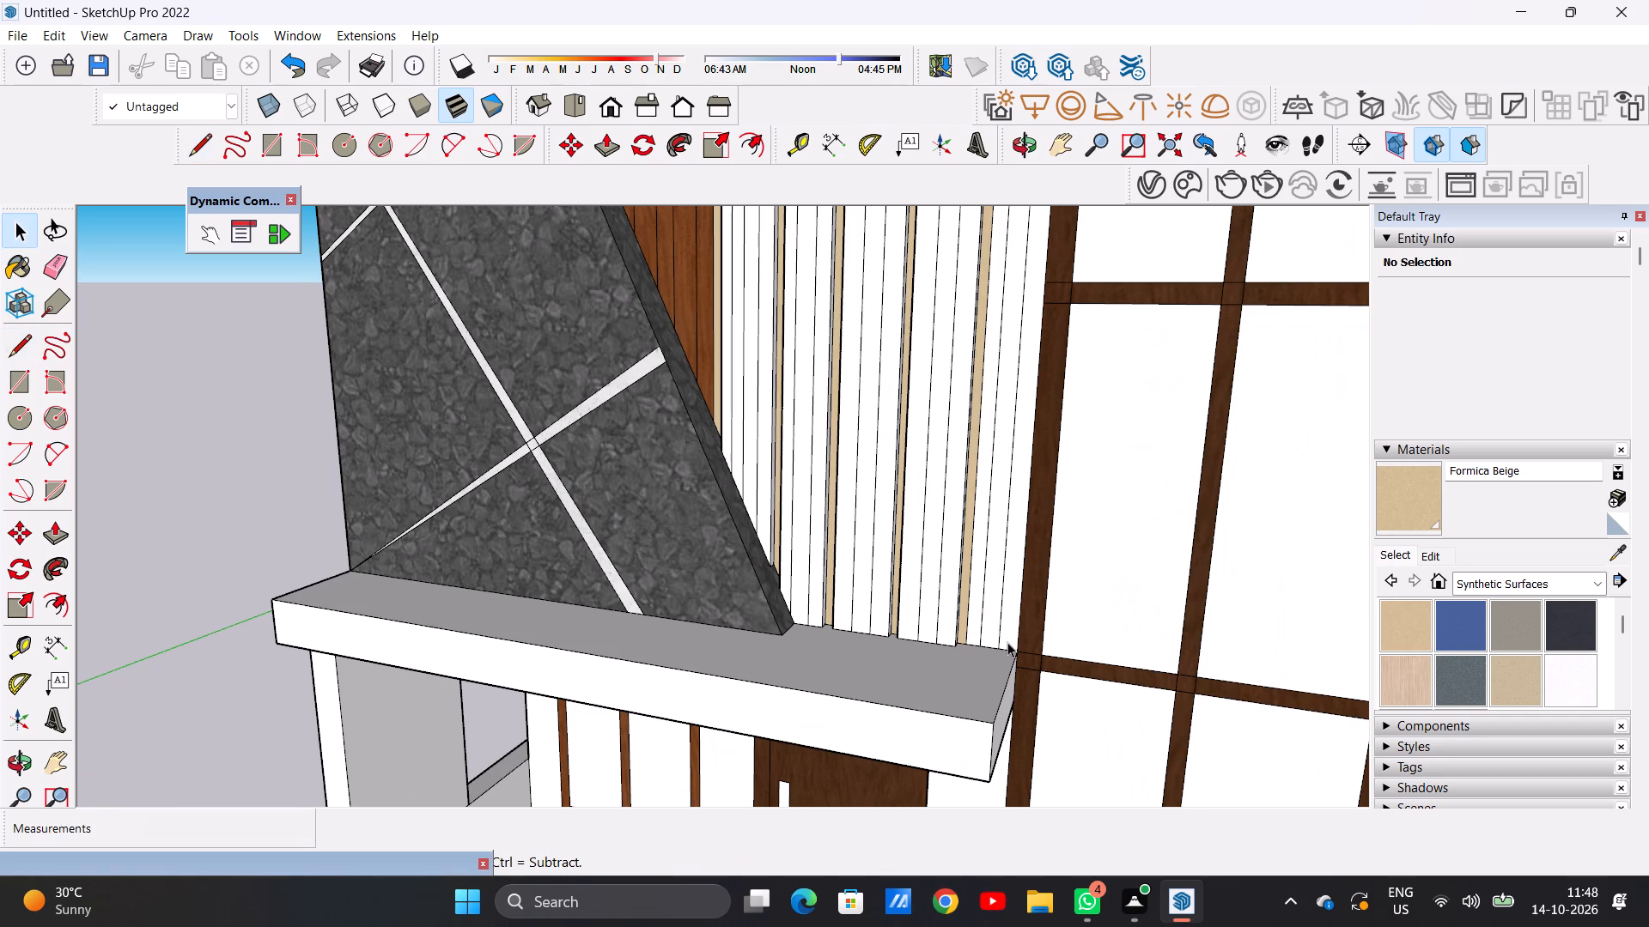
# Pull the three narrow subdivisions of the last white strip beside the brown window frame outward by 2 1/8" using Push/Pull.
pyautogui.scroll(-9, 977, 630)
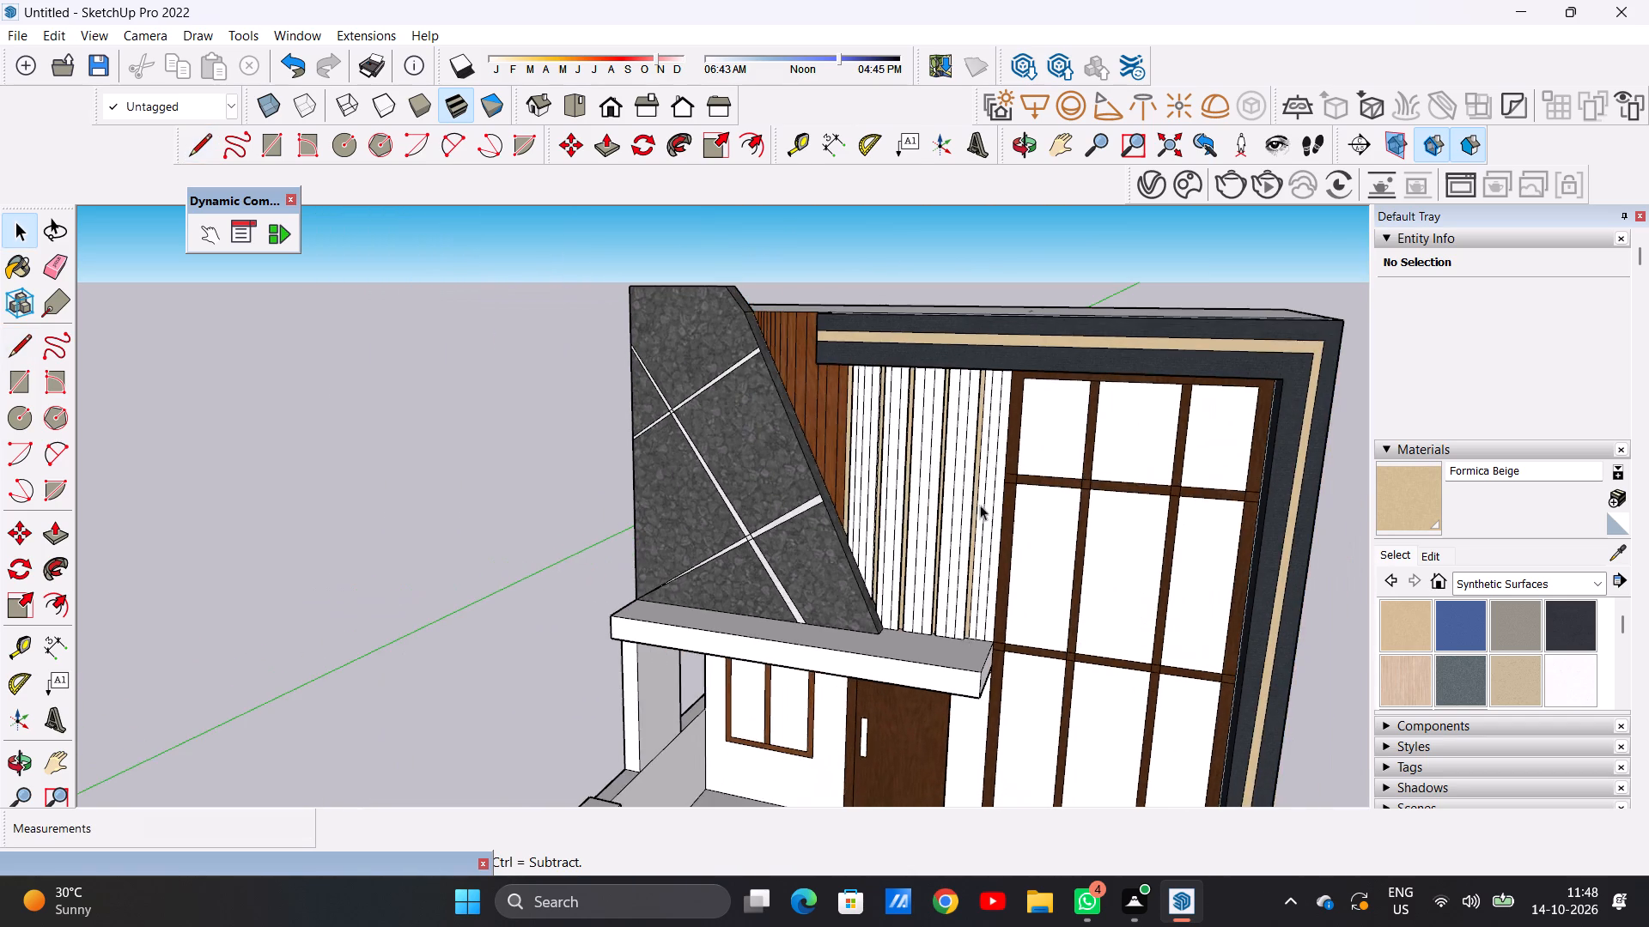
pyautogui.scroll(8, 1009, 369)
pyautogui.scroll(-1, 998, 414)
pyautogui.scroll(9, 998, 414)
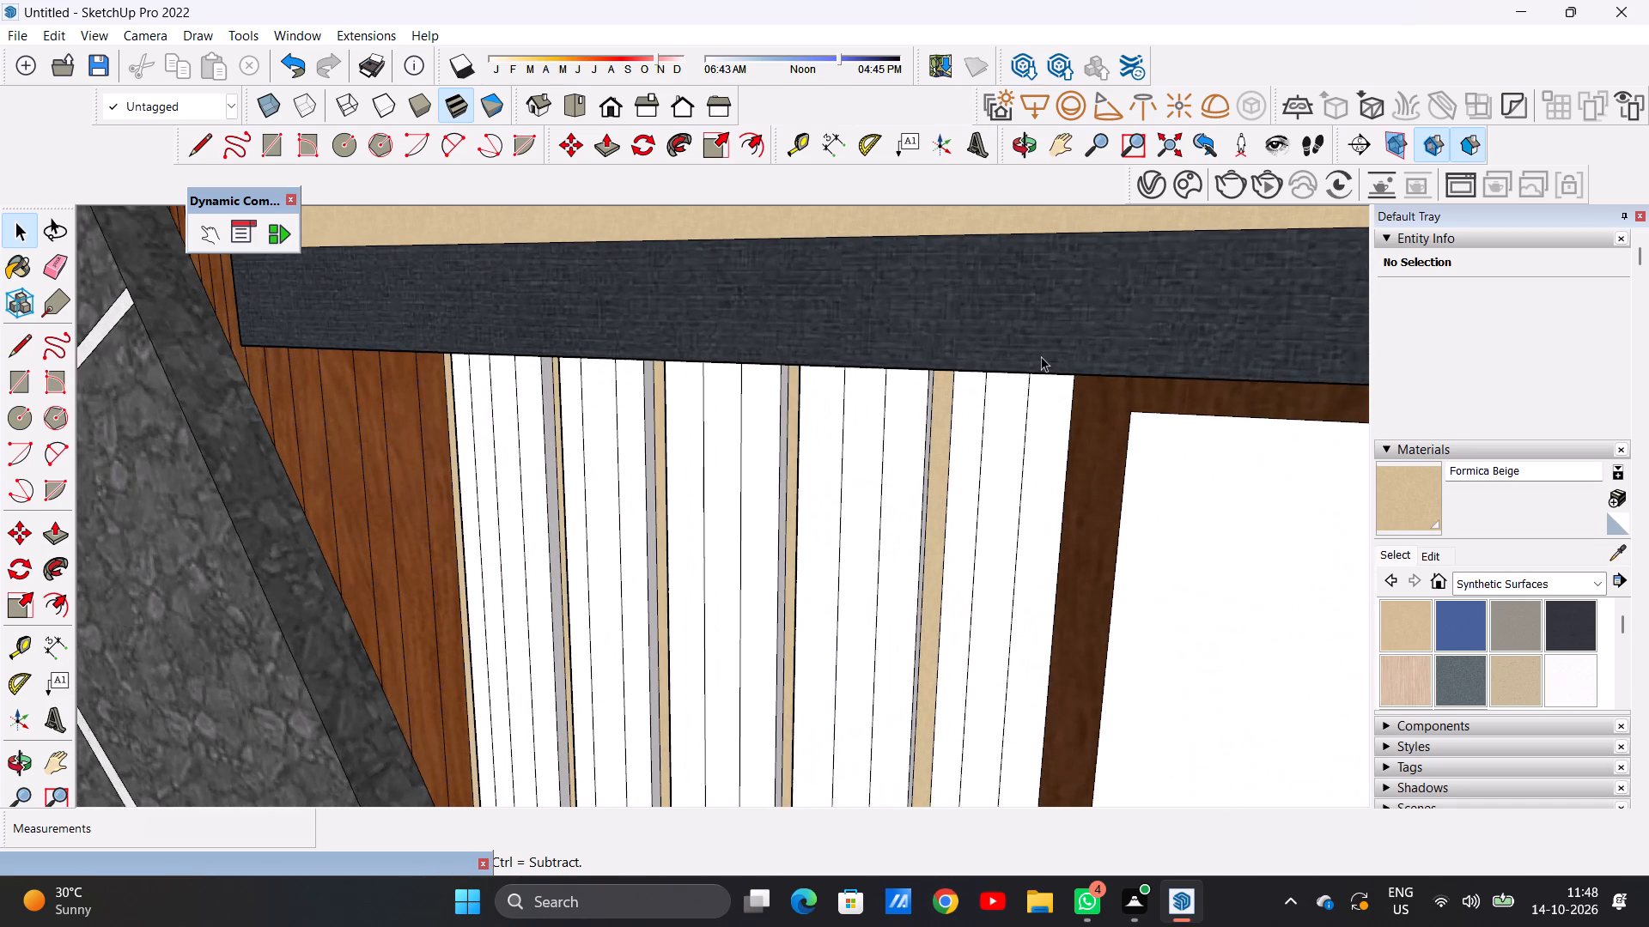
pyautogui.press('p')
pyautogui.scroll(4, 960, 402)
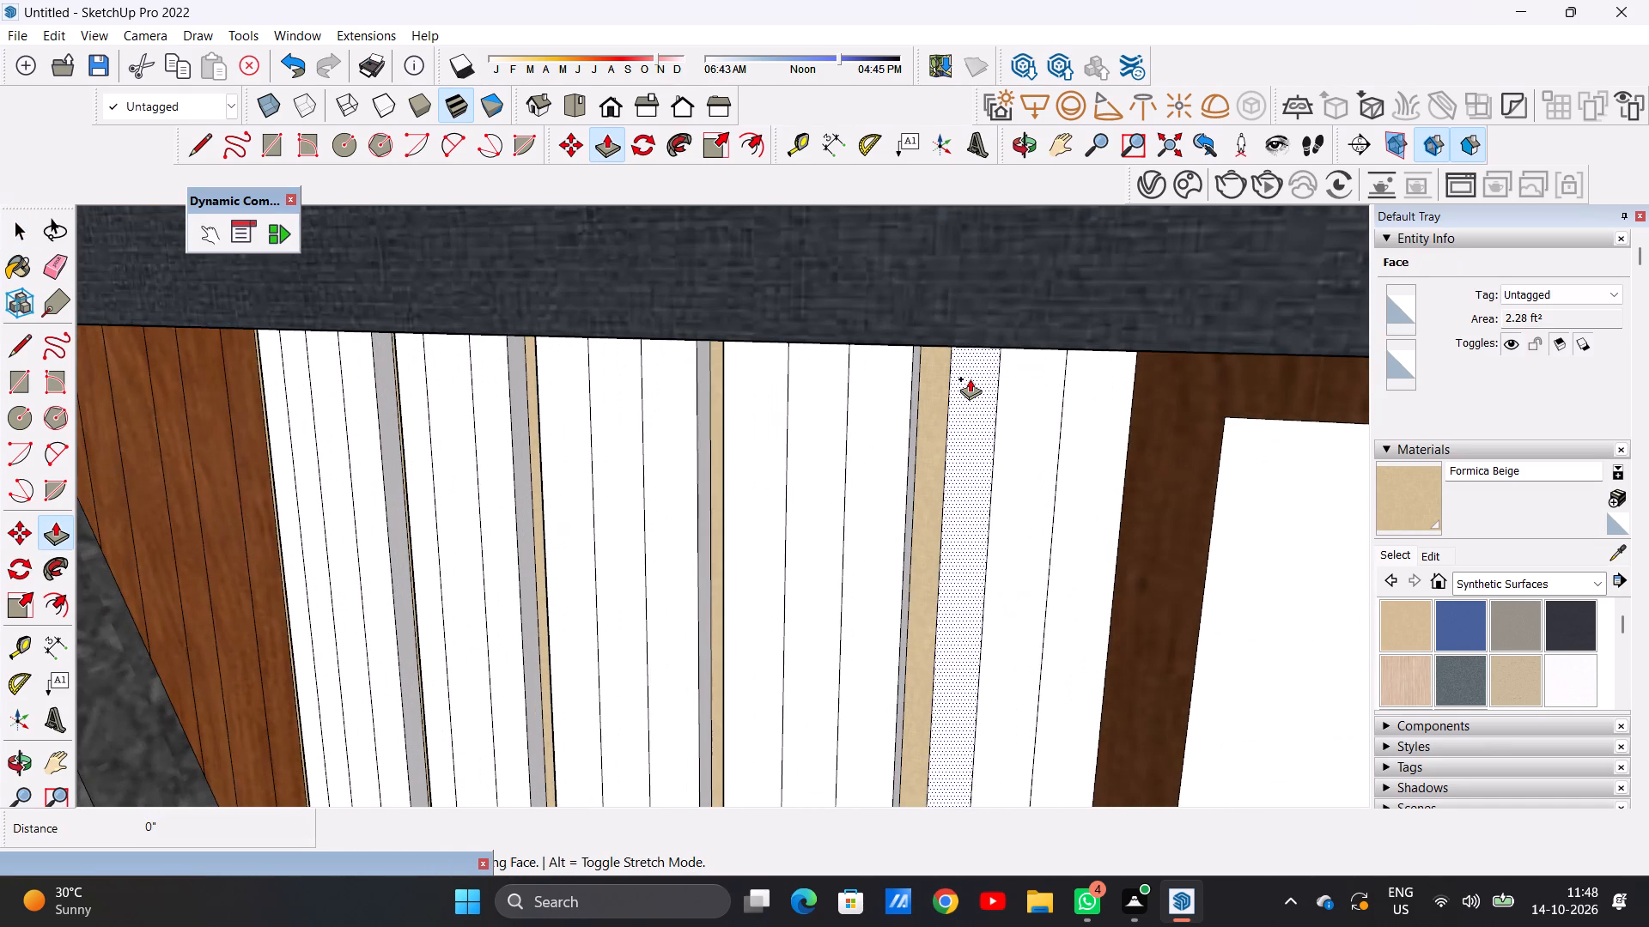
pyautogui.click(970, 379)
pyautogui.click(766, 368)
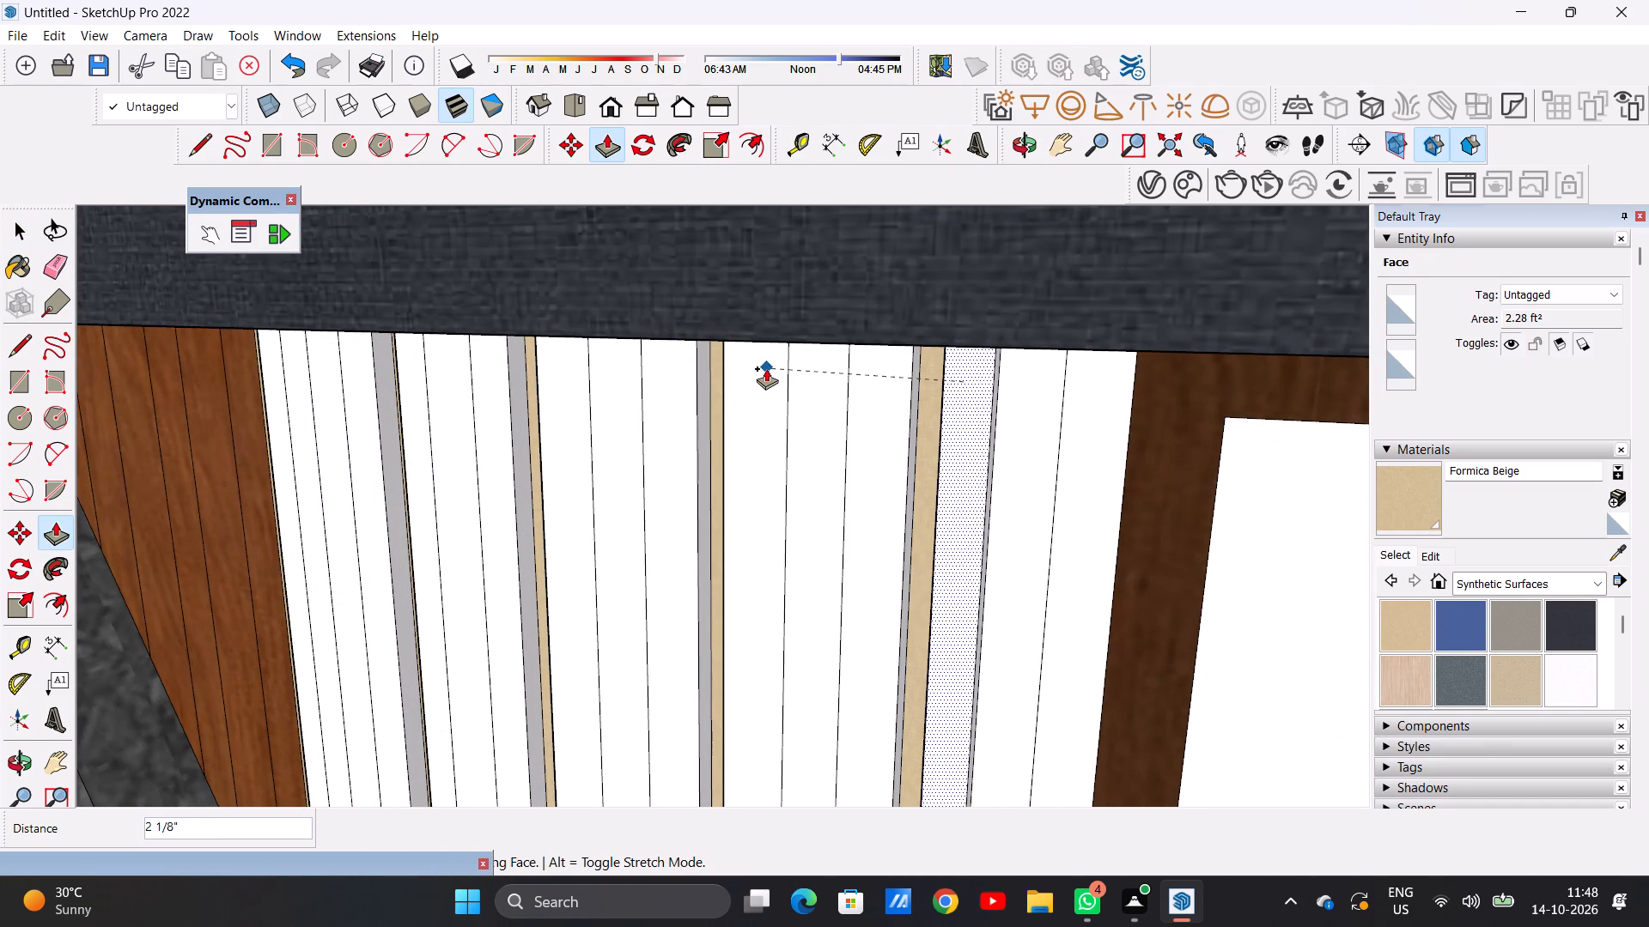
pyautogui.click(1023, 373)
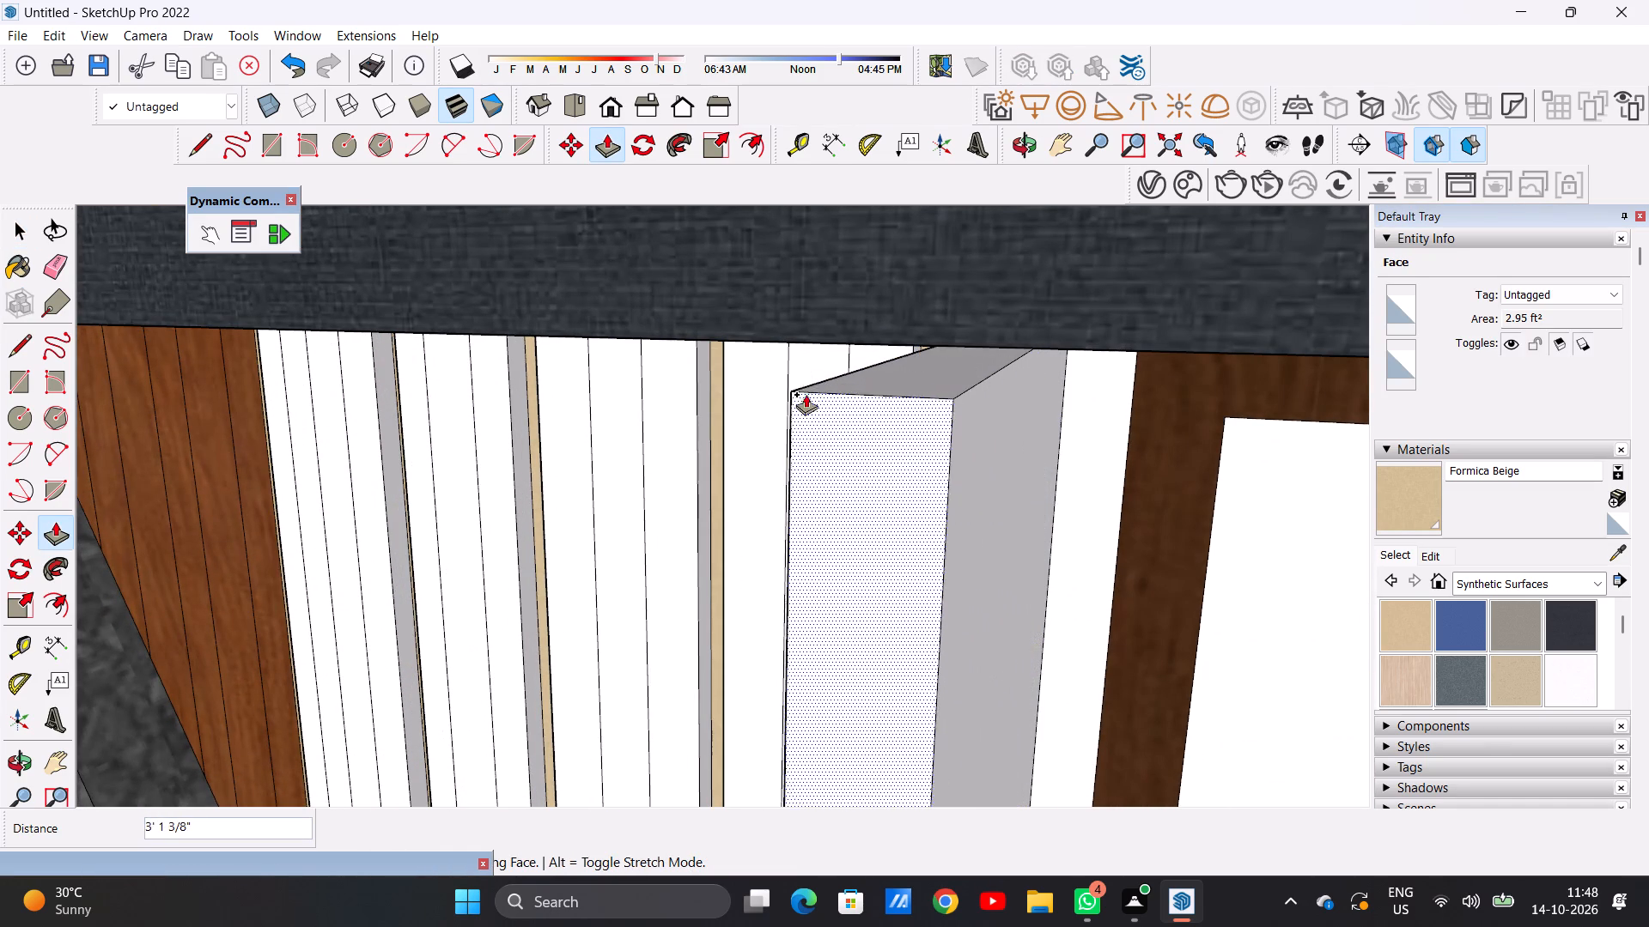
pyautogui.click(785, 370)
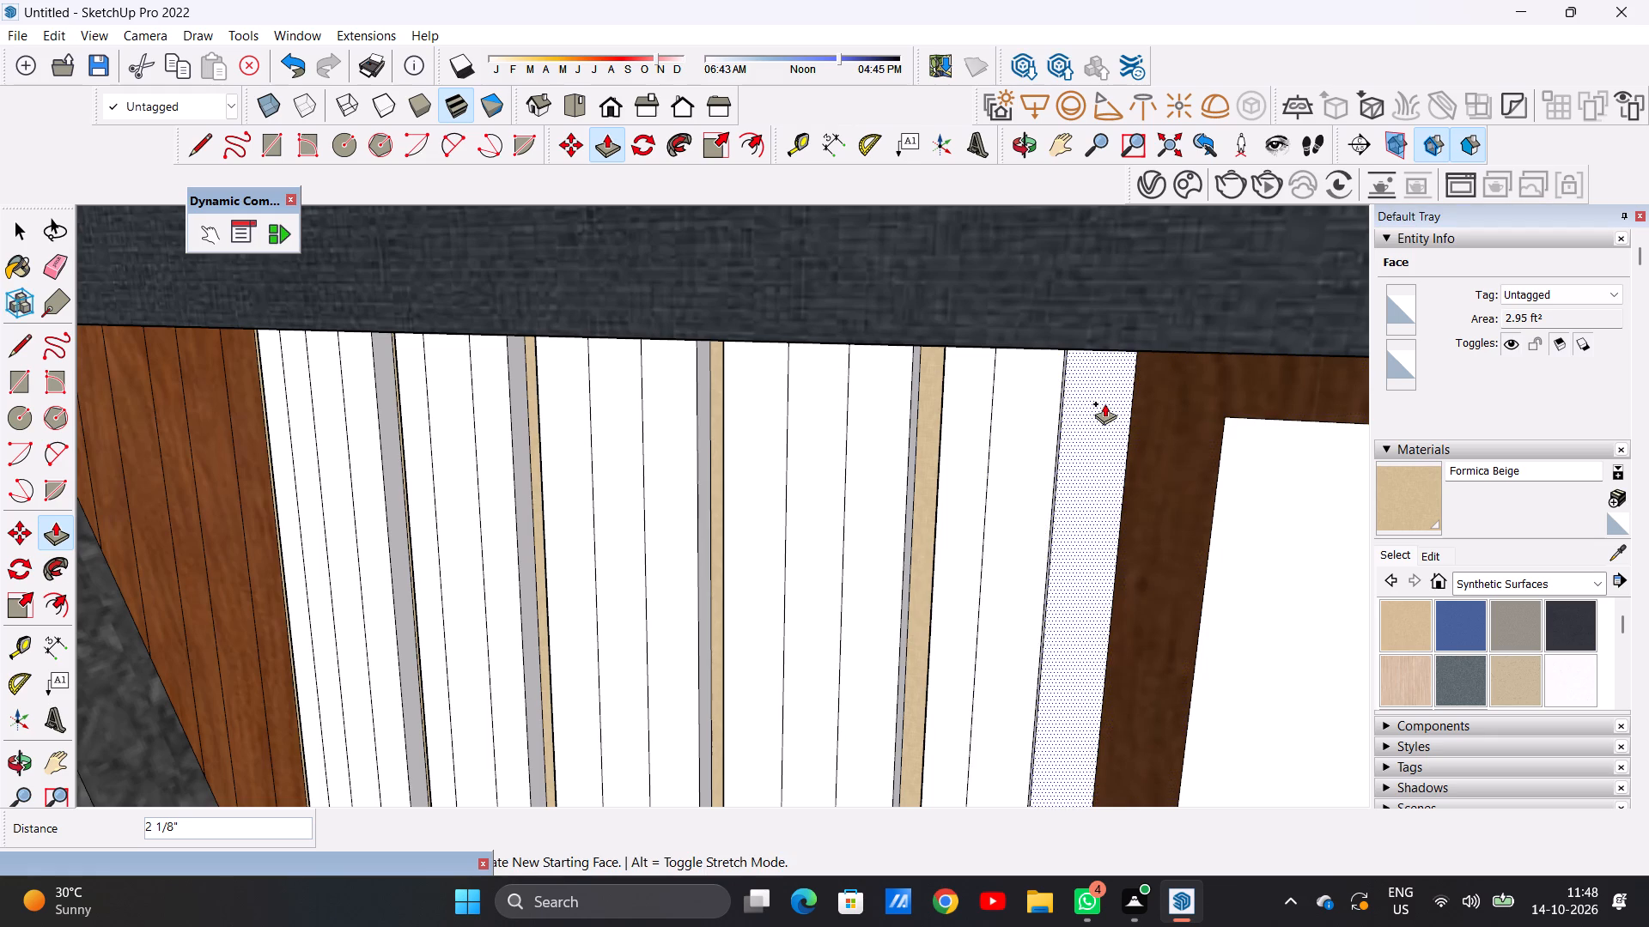
pyautogui.click(1104, 403)
pyautogui.click(885, 410)
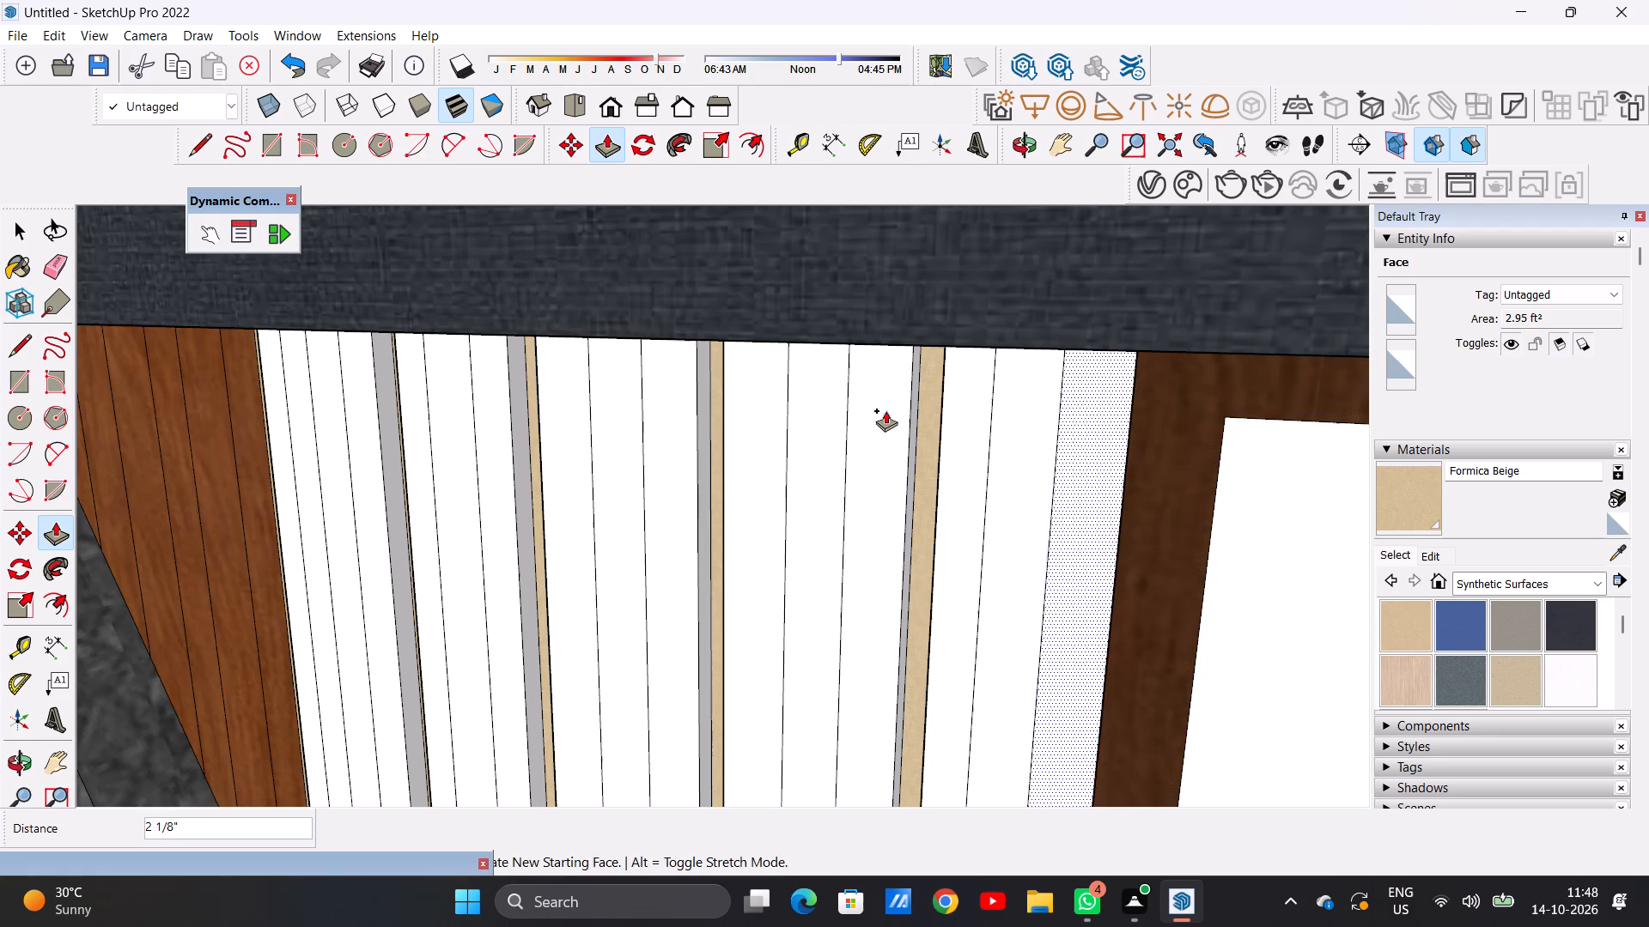
pyautogui.press('space')
# Switch the materials library from Synthetic Surfaces to the Wood collection.
pyautogui.scroll(-20, 990, 467)
pyautogui.scroll(-1, 990, 467)
pyautogui.scroll(1, 952, 409)
pyautogui.scroll(-6, 952, 409)
pyautogui.moveTo(923, 485); pyautogui.dragTo(1030, 458, button='middle')
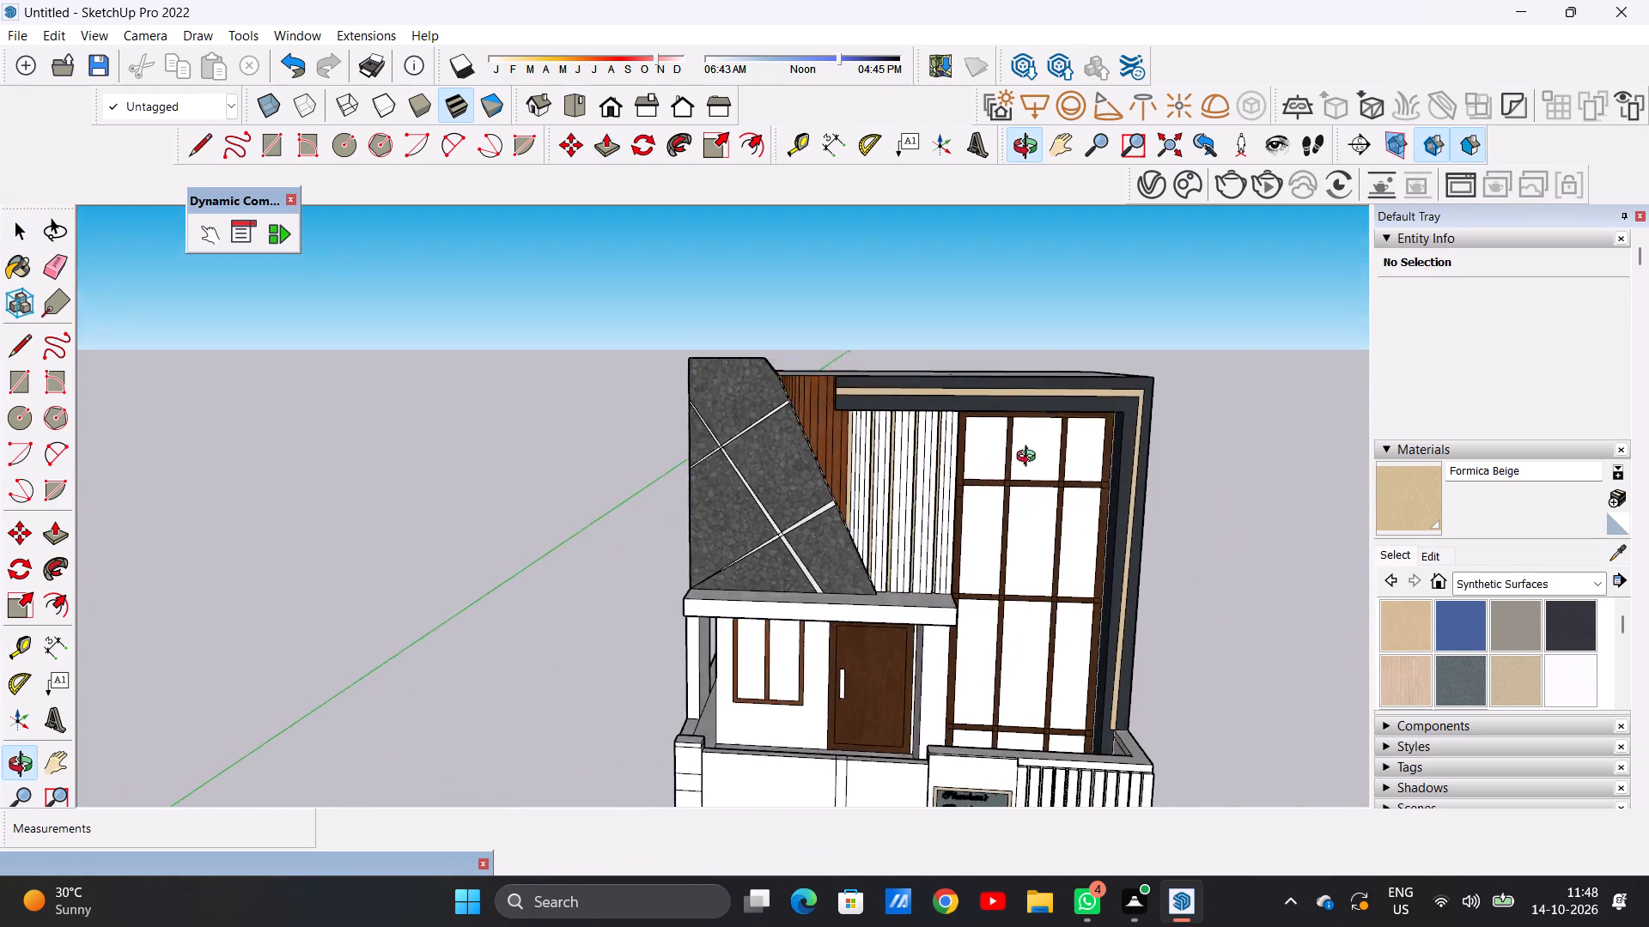
pyautogui.moveTo(1030, 458); pyautogui.dragTo(1011, 385, button='middle')
pyautogui.scroll(5, 950, 456)
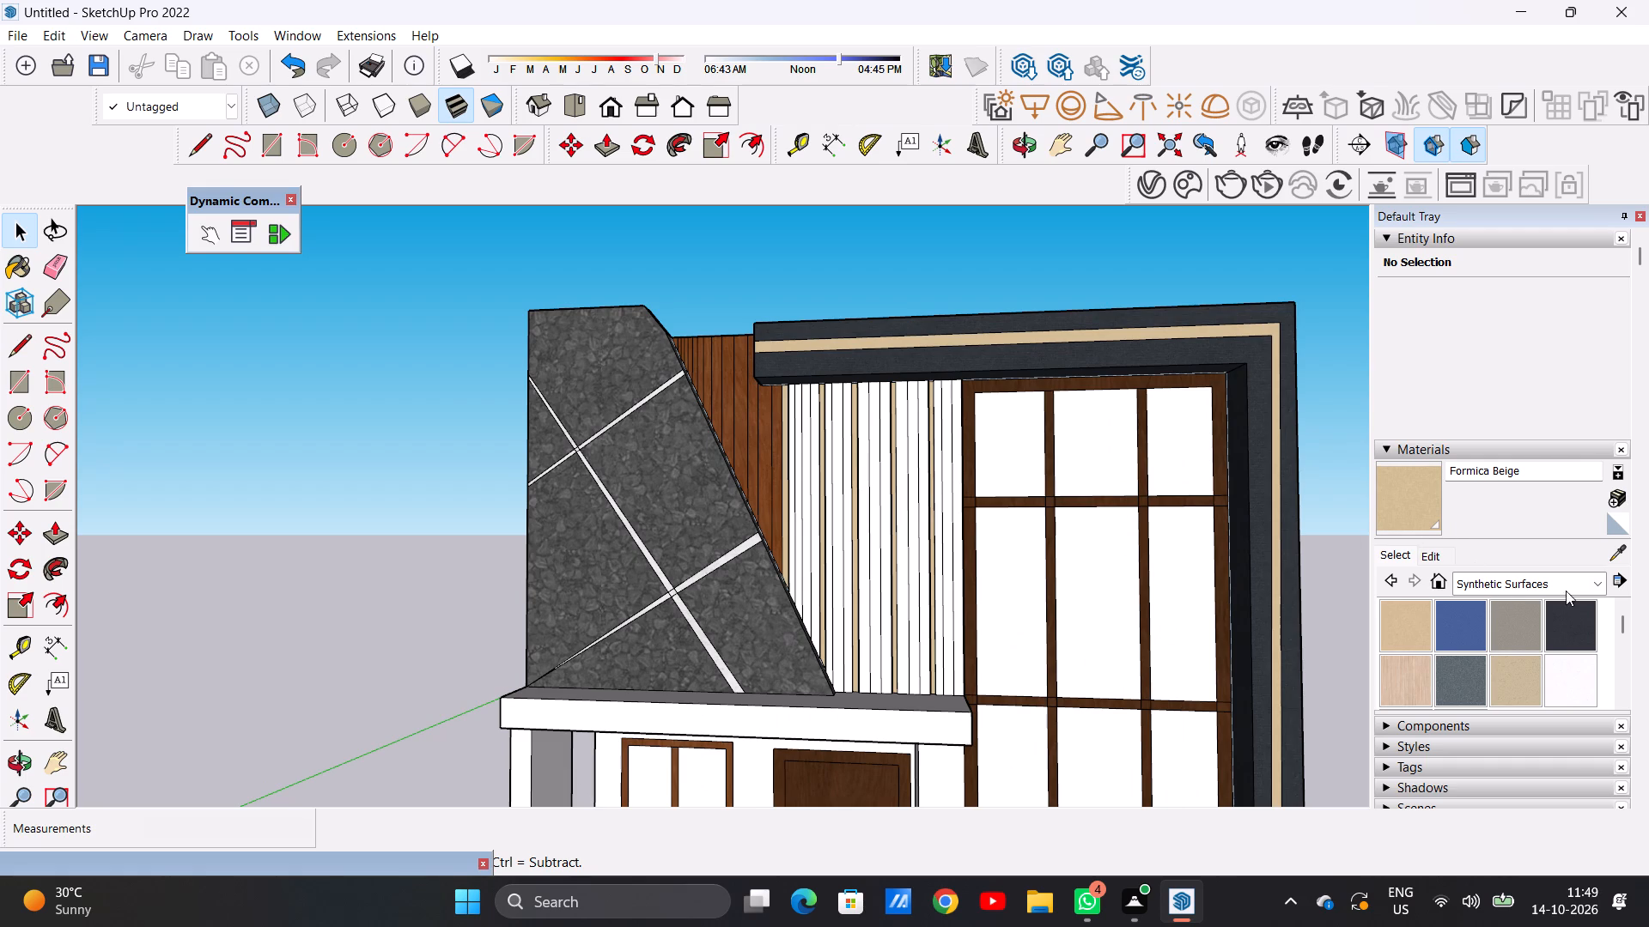
pyautogui.click(1591, 579)
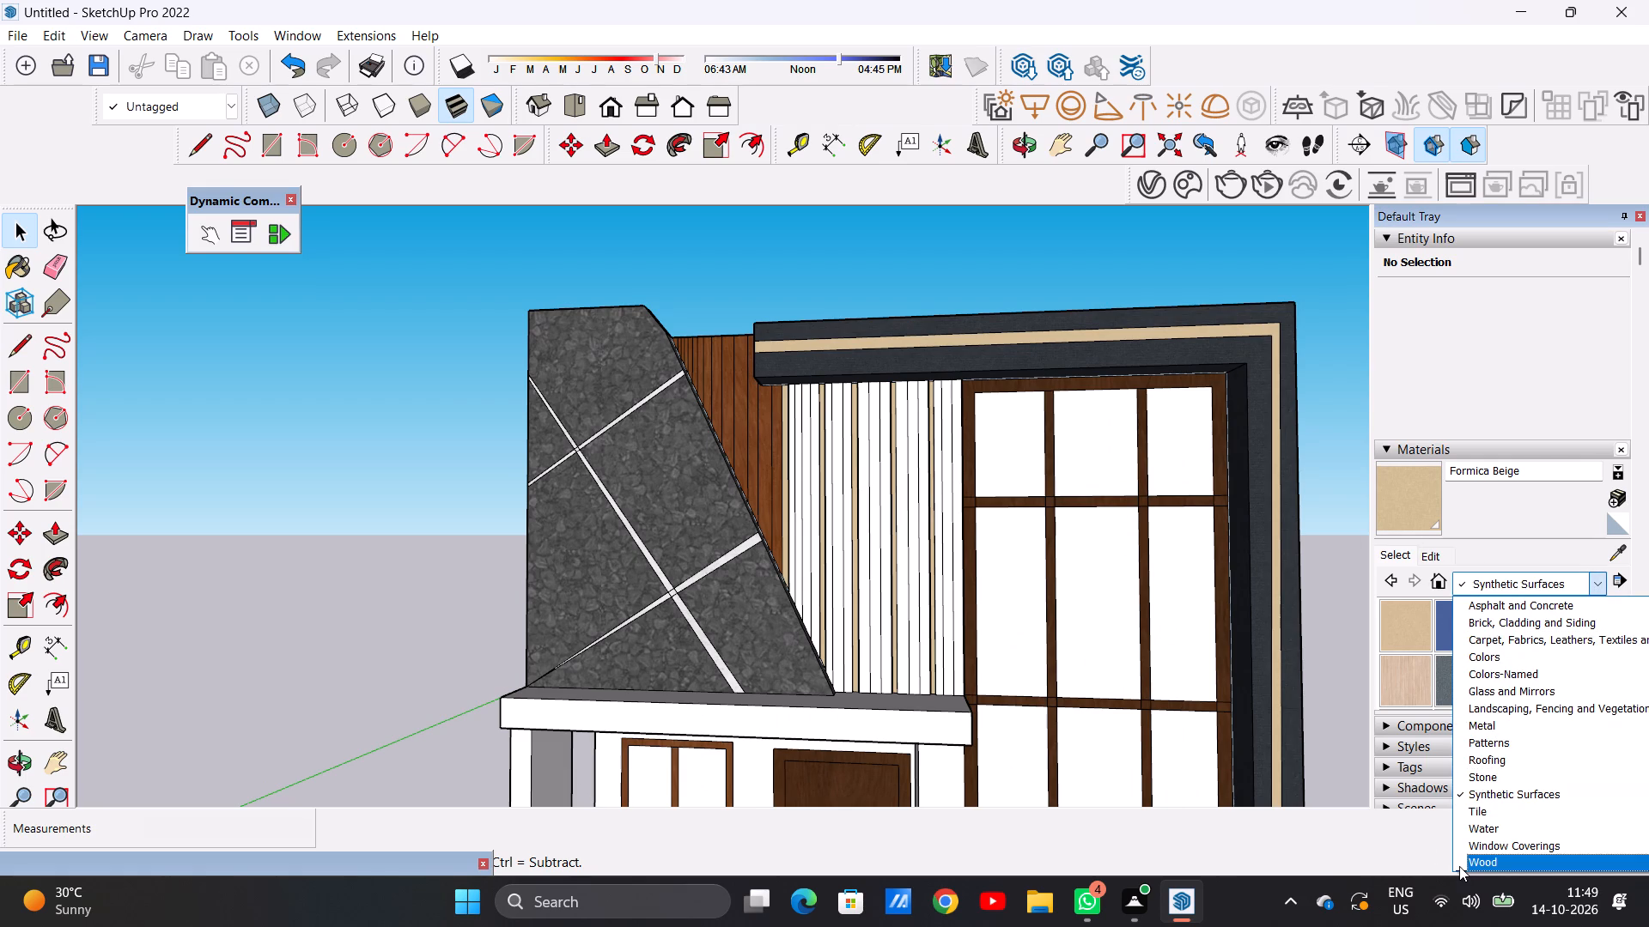
pyautogui.click(1469, 858)
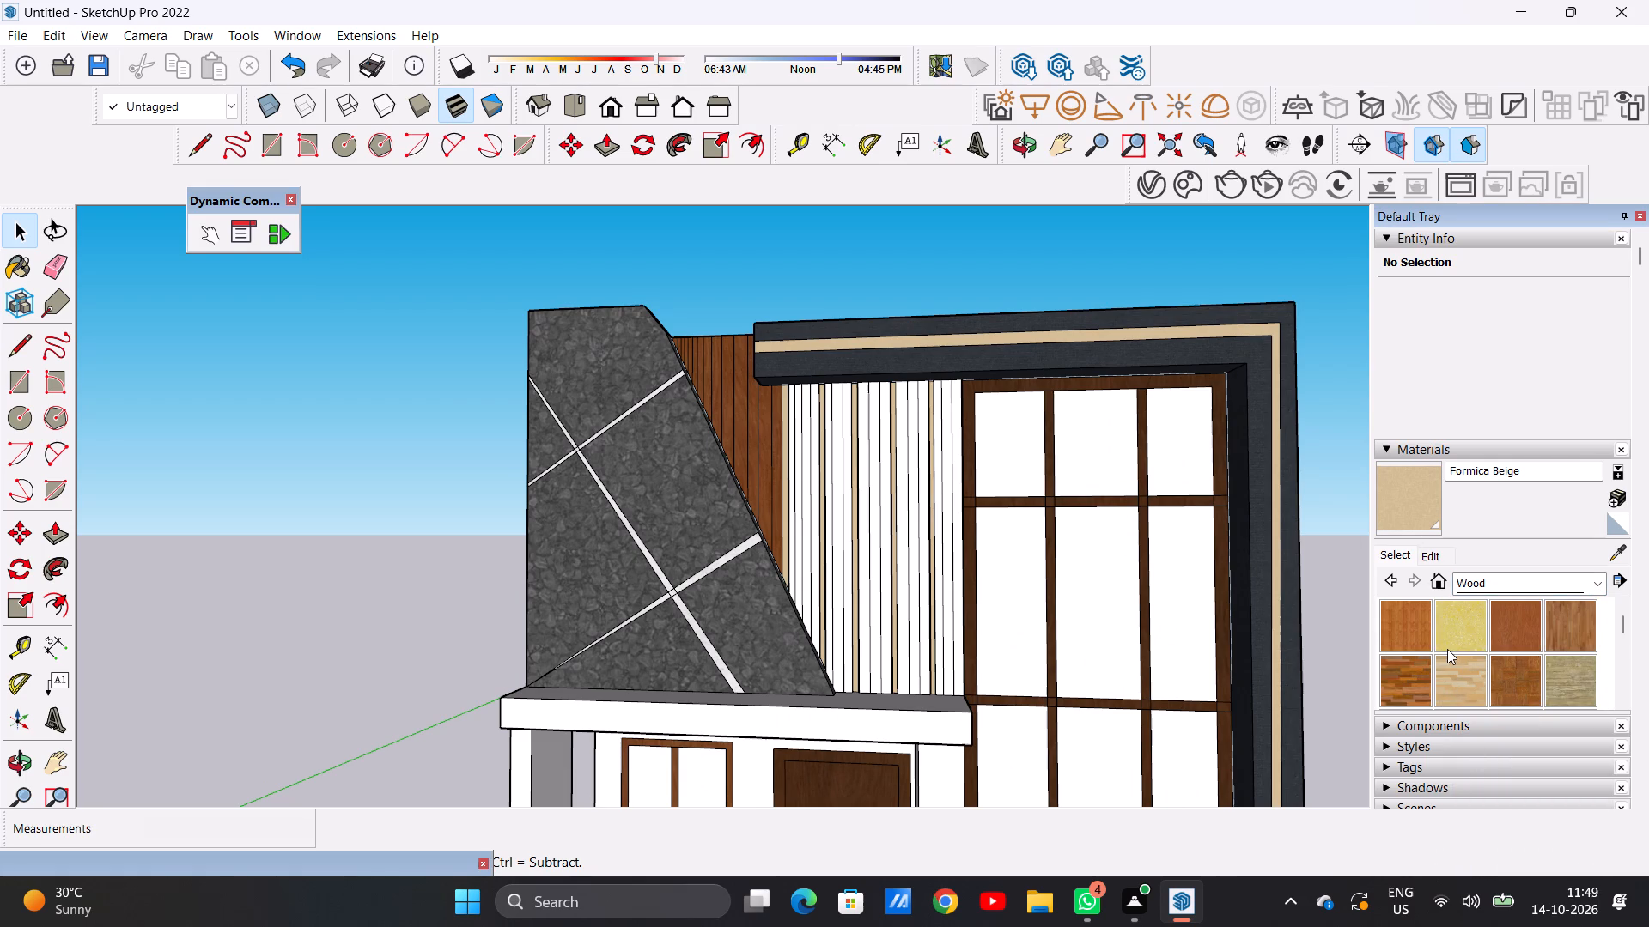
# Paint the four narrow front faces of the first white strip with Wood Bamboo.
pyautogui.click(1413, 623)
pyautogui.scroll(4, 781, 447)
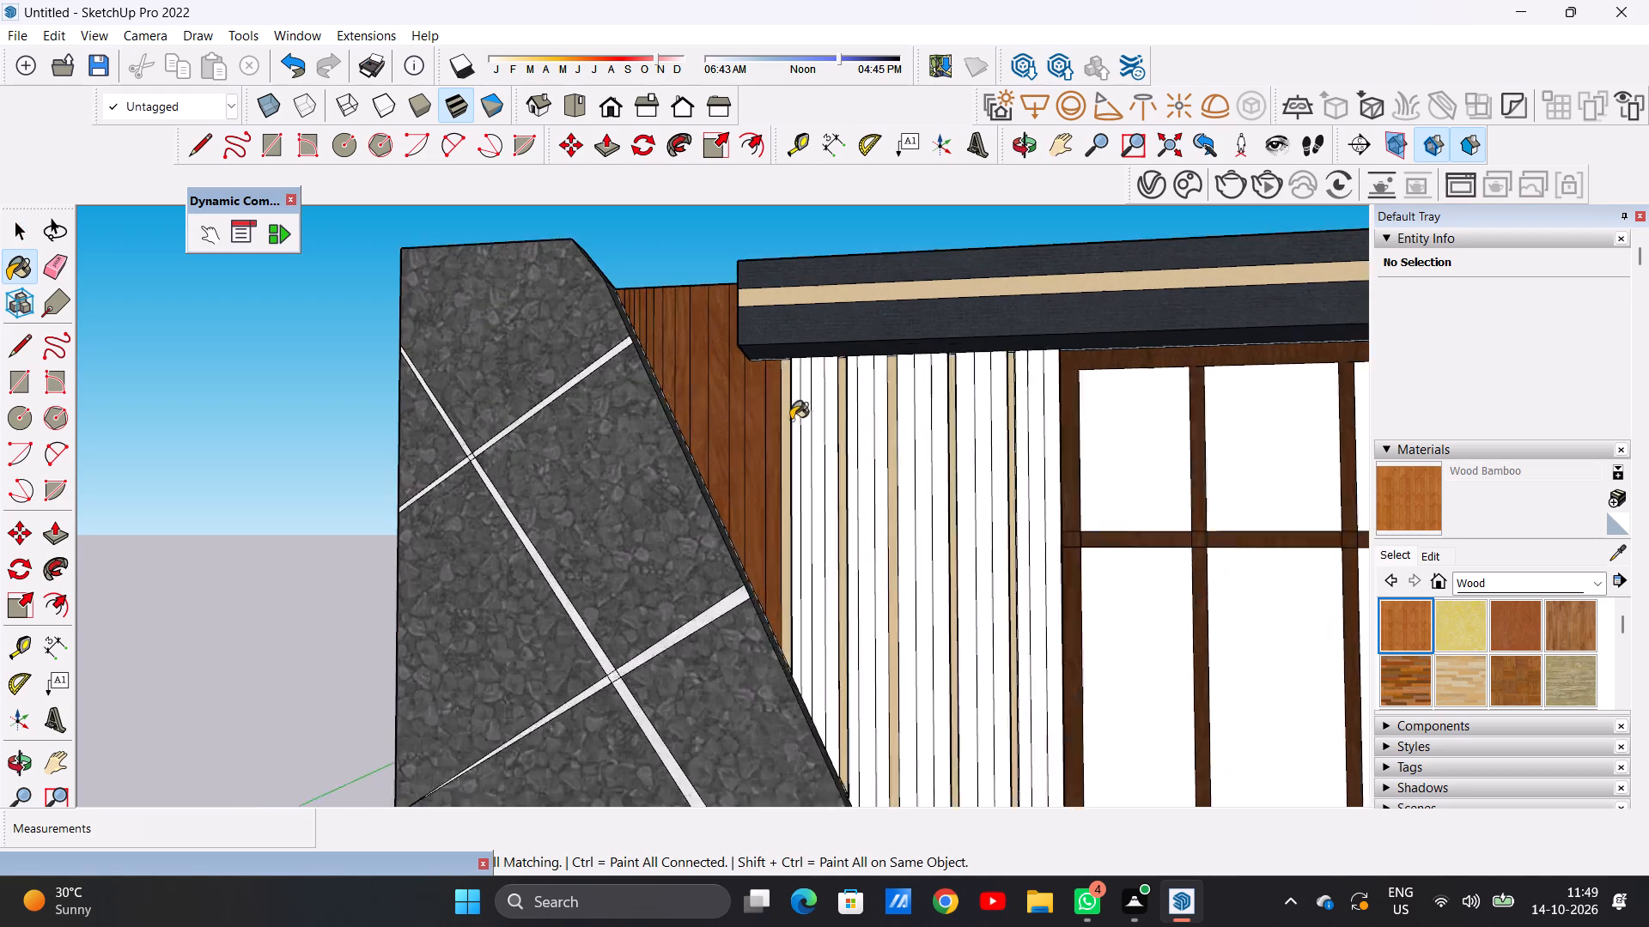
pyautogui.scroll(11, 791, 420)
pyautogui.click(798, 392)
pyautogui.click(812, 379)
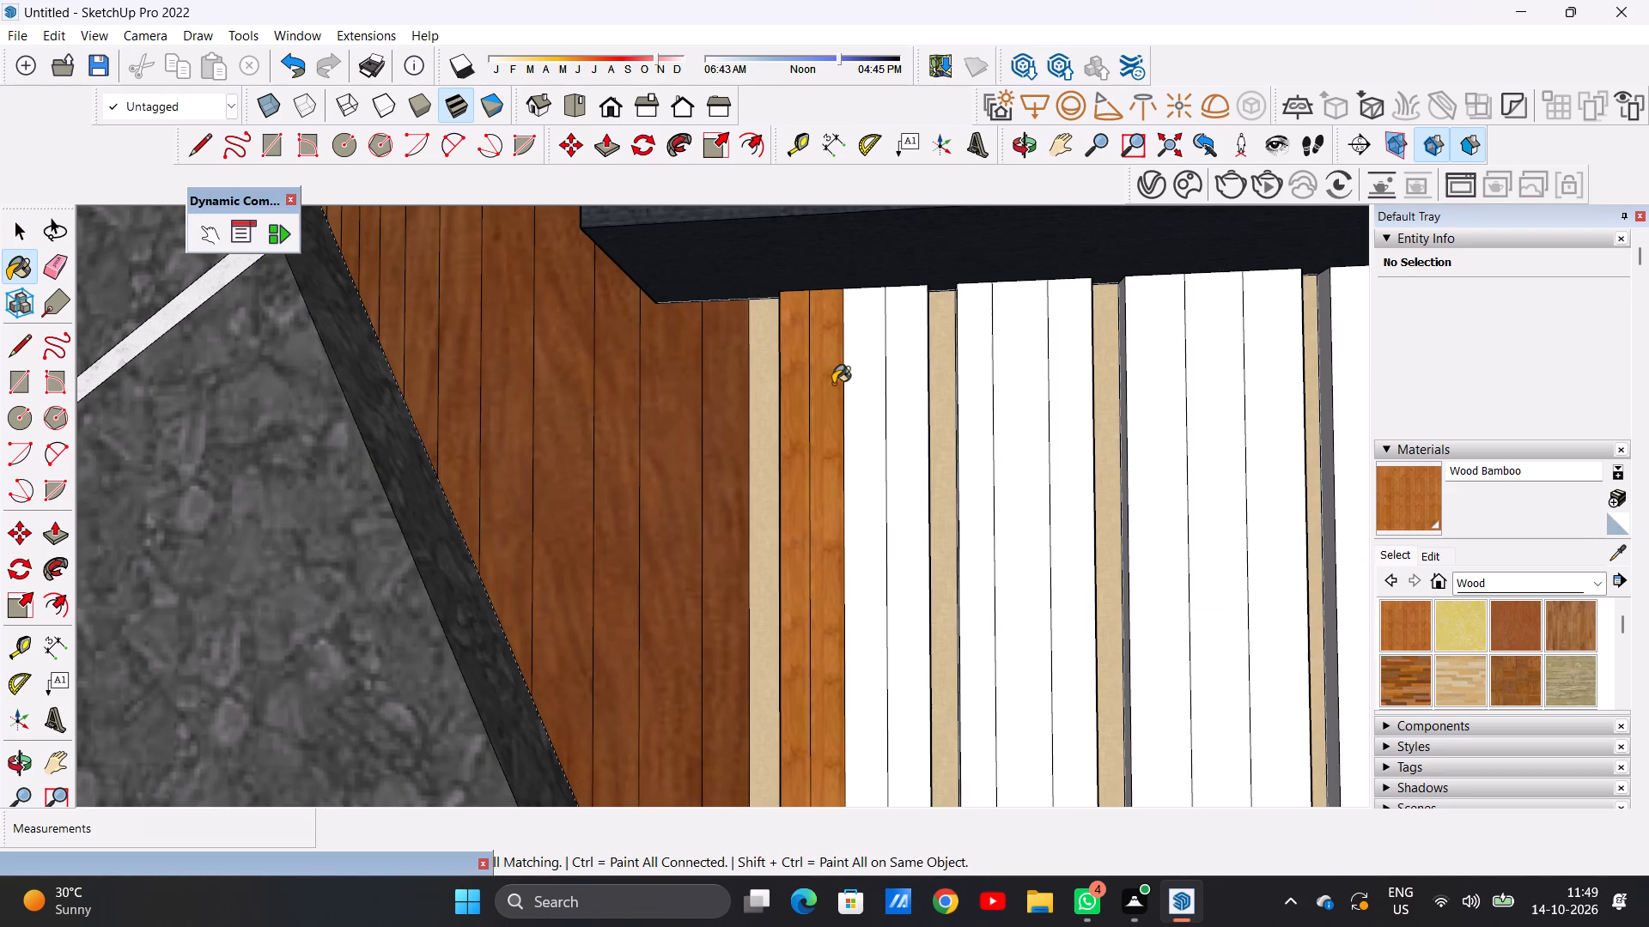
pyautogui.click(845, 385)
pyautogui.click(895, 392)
# Paint the four narrow front faces of the first raised strip with Wood Cherry Original.
pyautogui.scroll(-14, 851, 447)
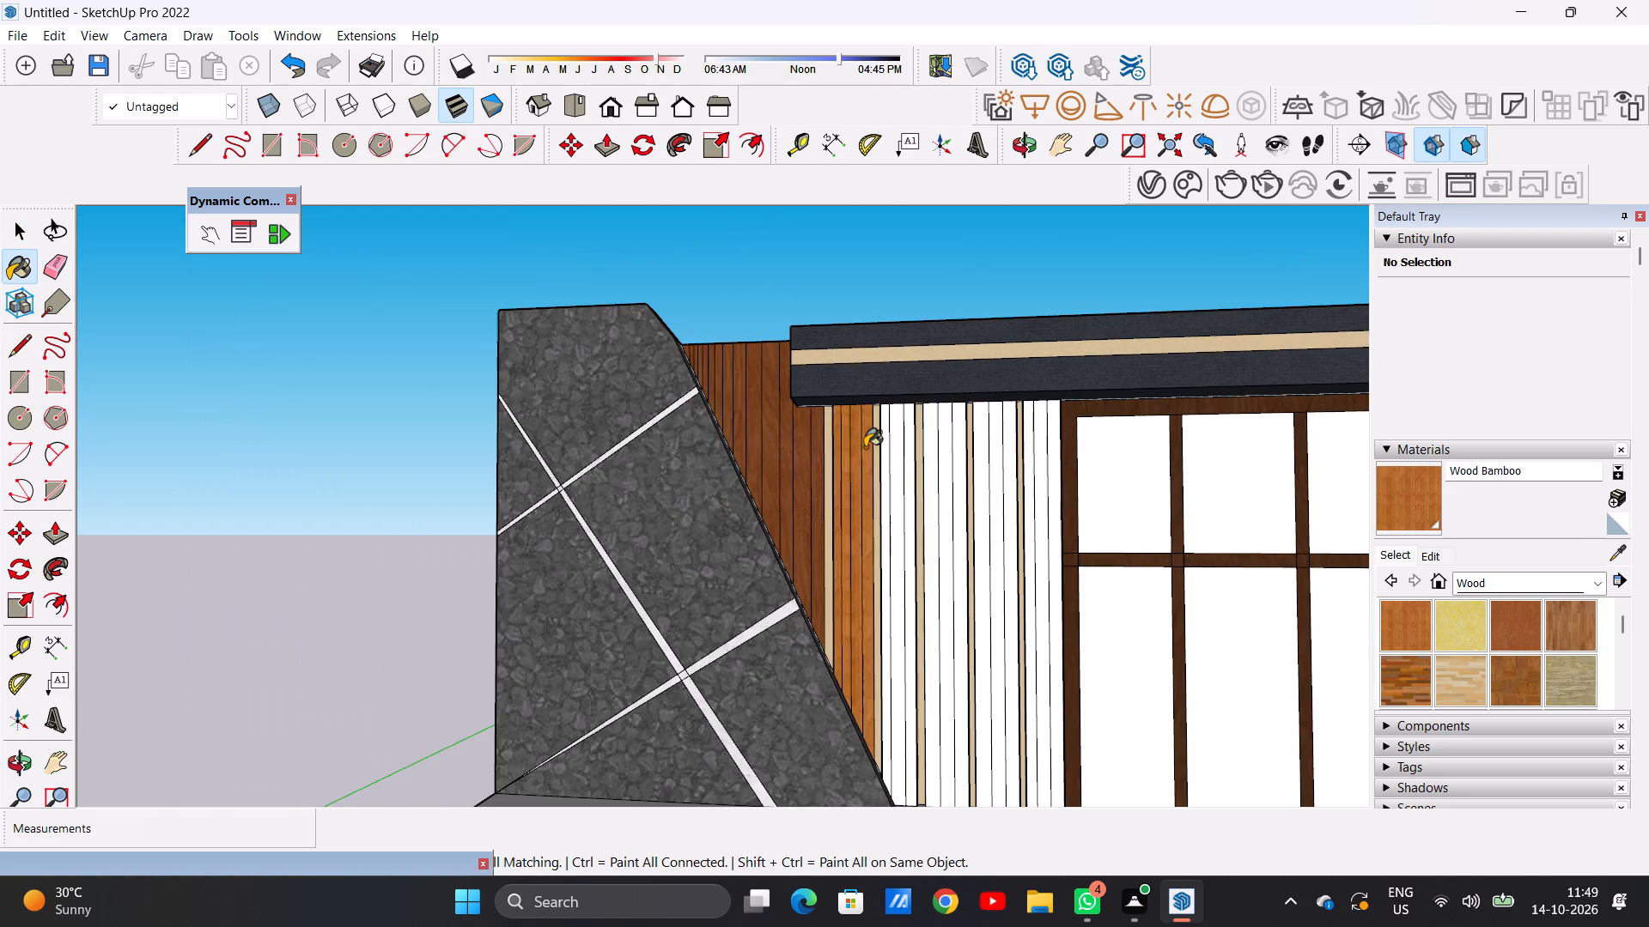
pyautogui.scroll(-6, 872, 475)
pyautogui.moveTo(844, 497); pyautogui.dragTo(929, 500, button='middle')
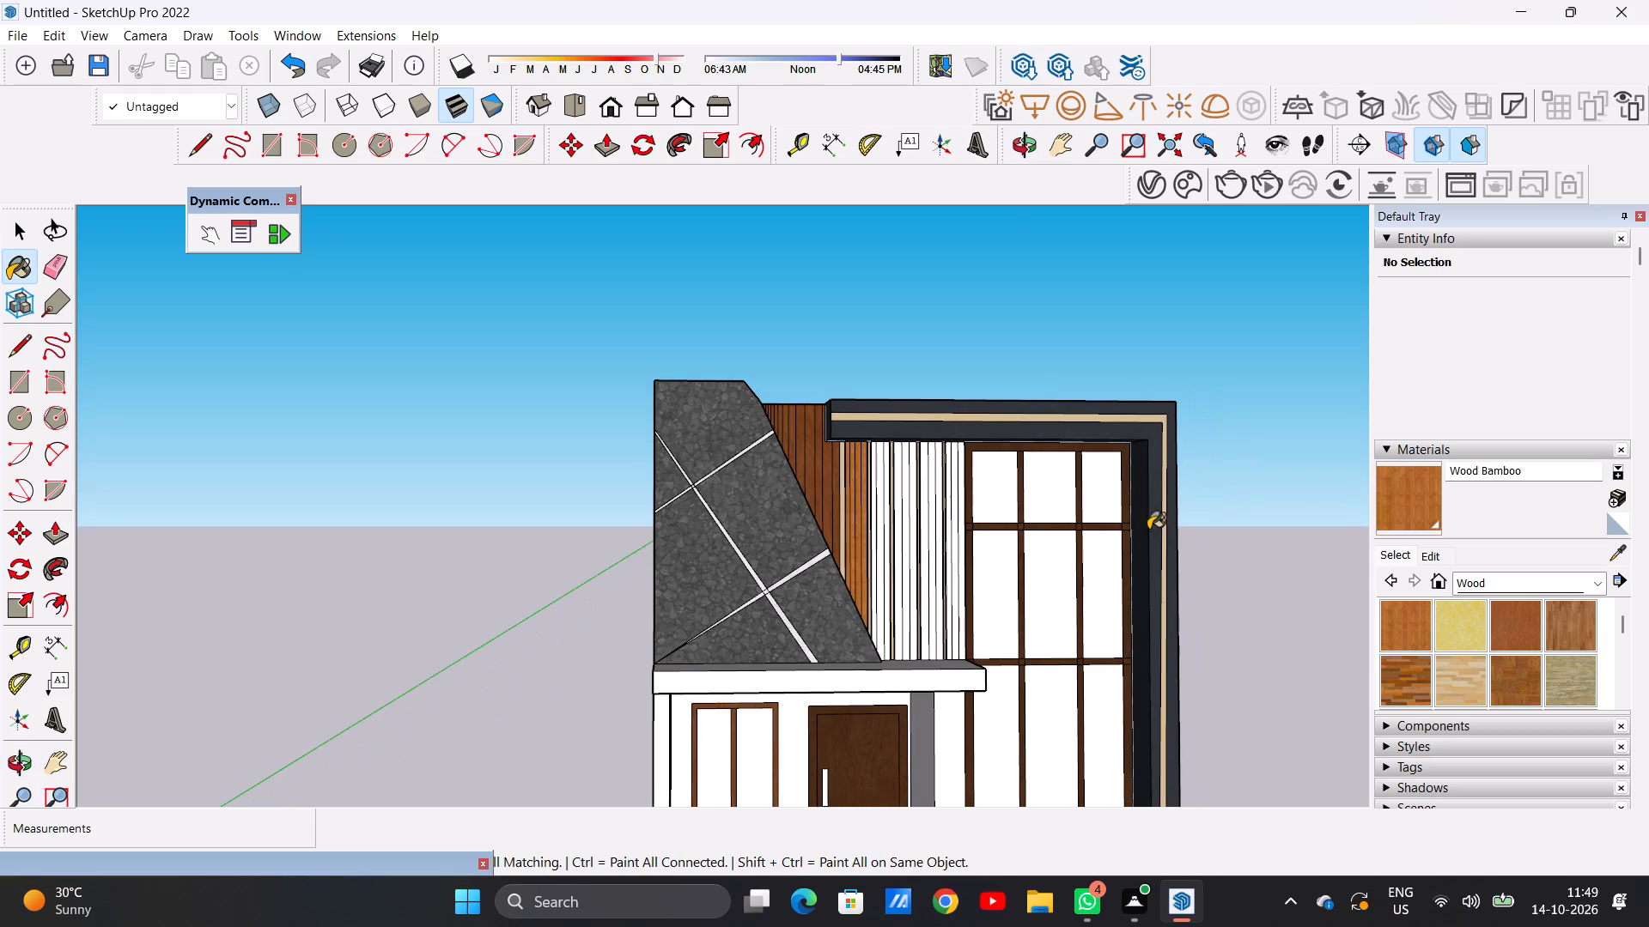
pyautogui.click(1519, 618)
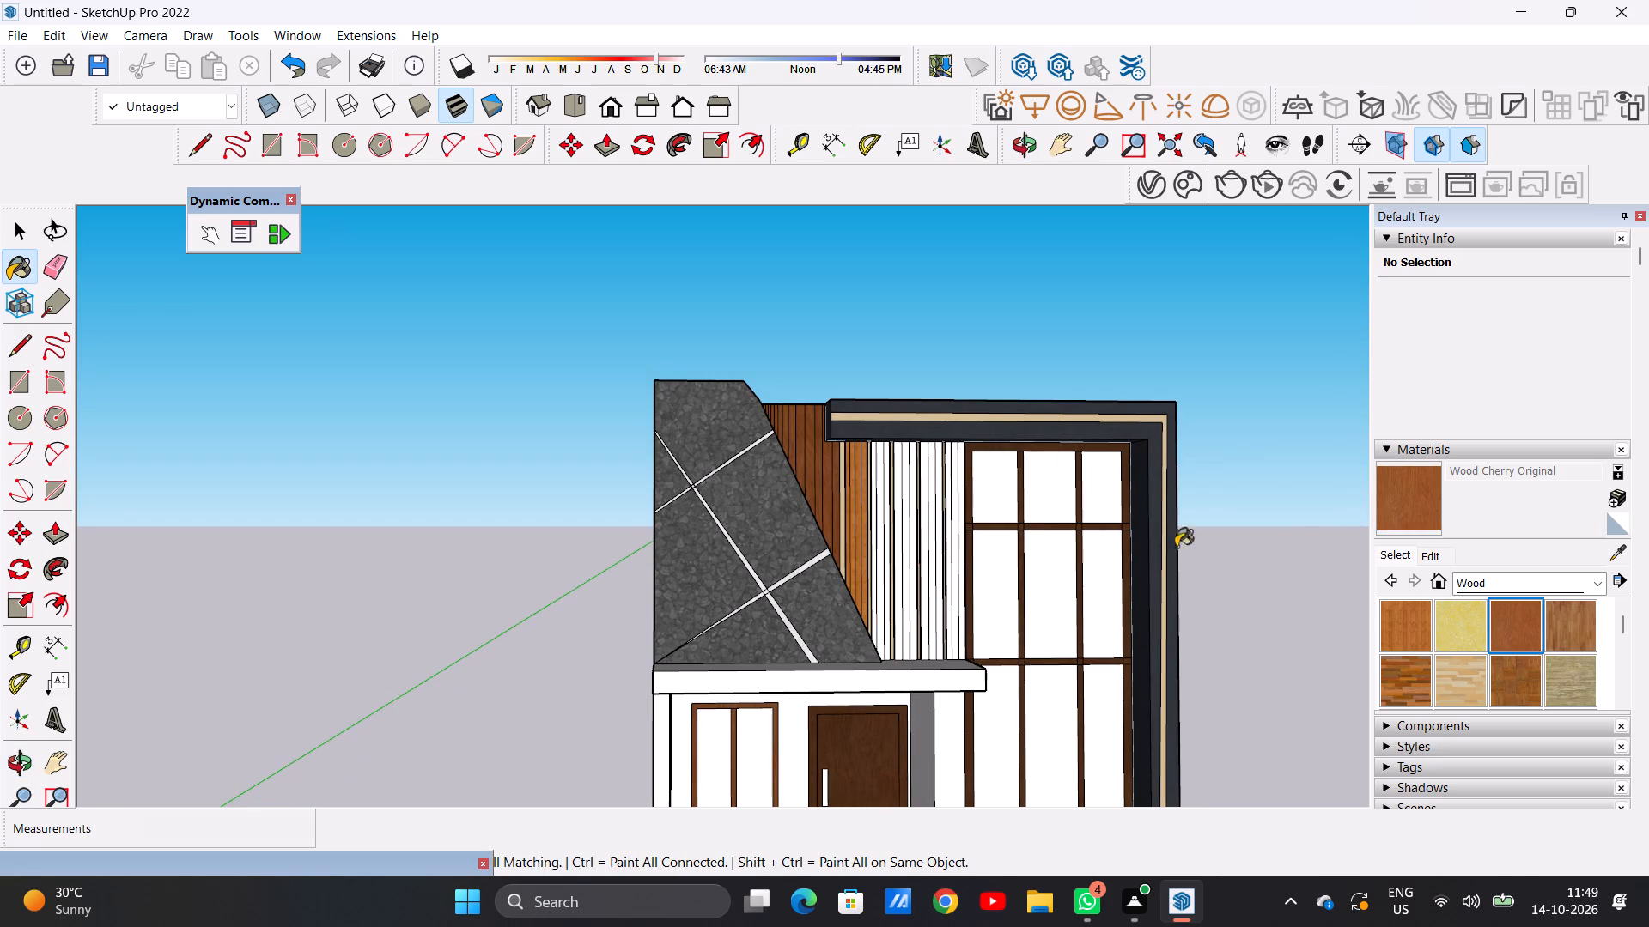
pyautogui.scroll(17, 859, 477)
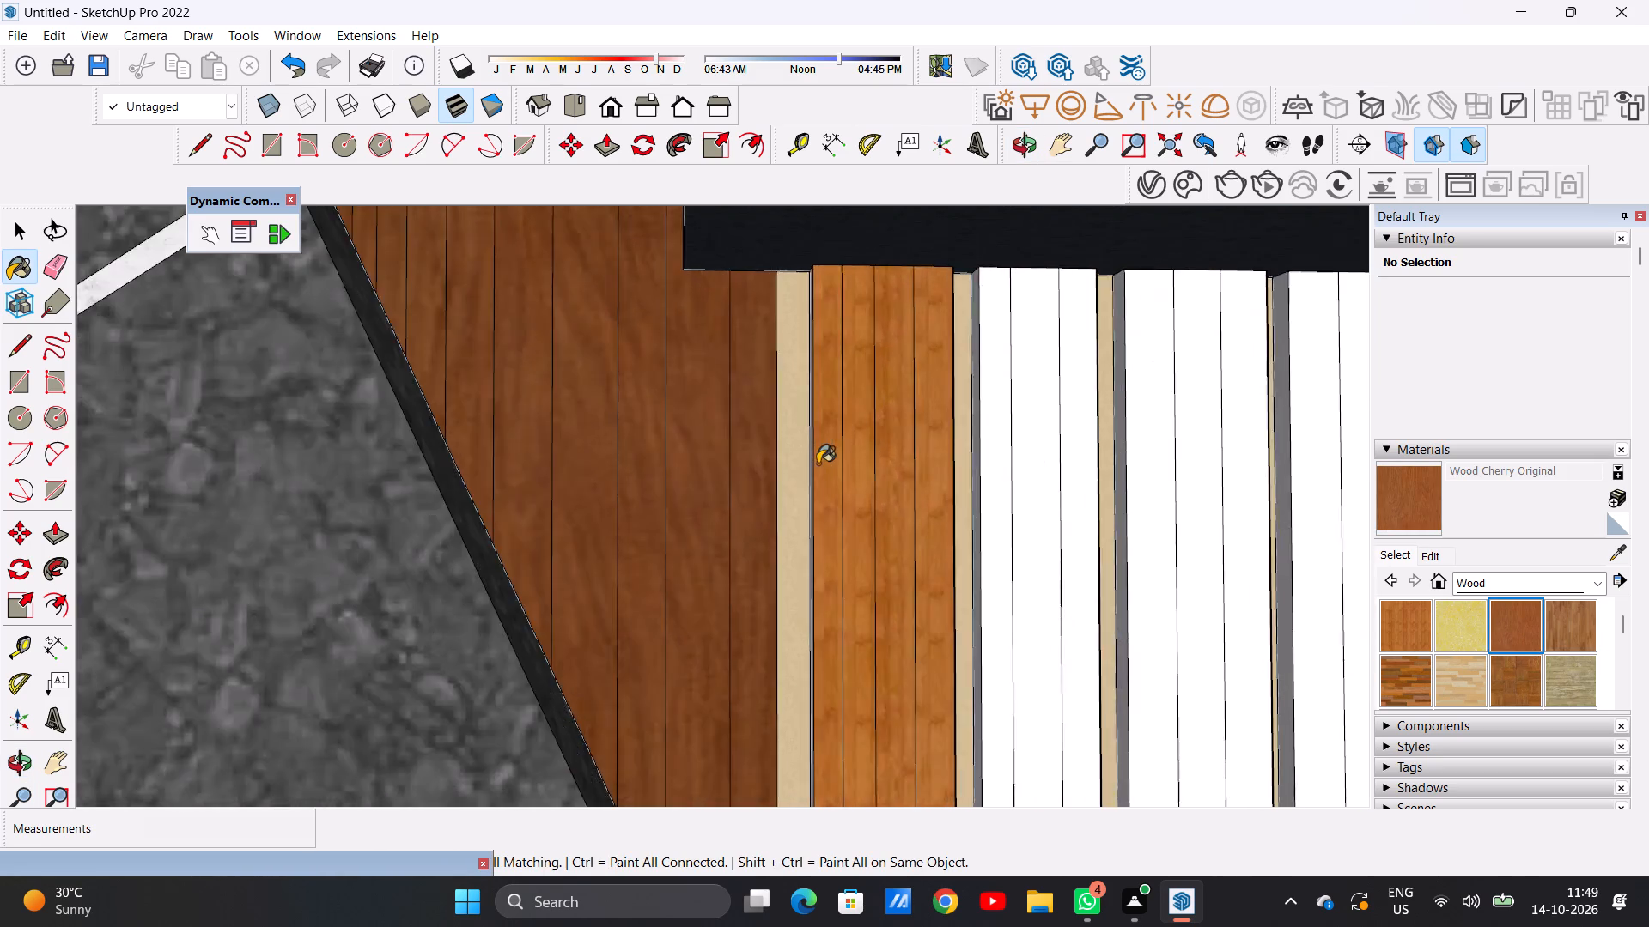
pyautogui.scroll(7, 818, 463)
pyautogui.click(818, 463)
pyautogui.click(888, 464)
pyautogui.click(946, 472)
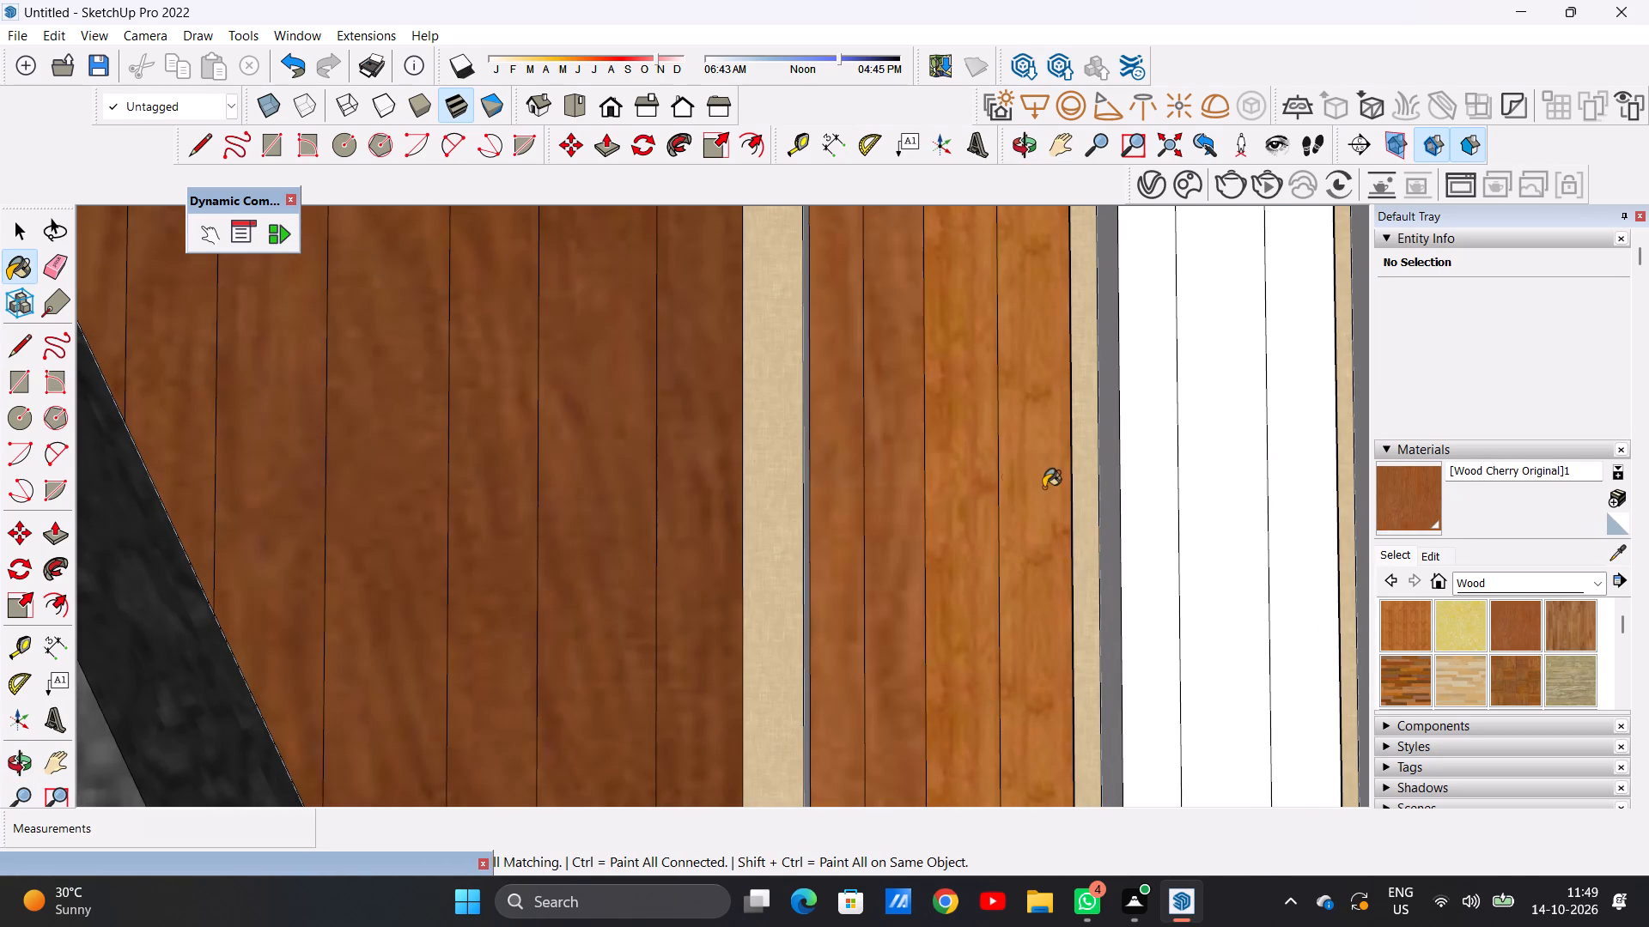
pyautogui.moveTo(1044, 488); pyautogui.dragTo(1036, 487)
# Paint the three narrow front faces of the second raised strip with Wood Cherry Original.
pyautogui.scroll(-13, 890, 470)
pyautogui.scroll(-2, 746, 420)
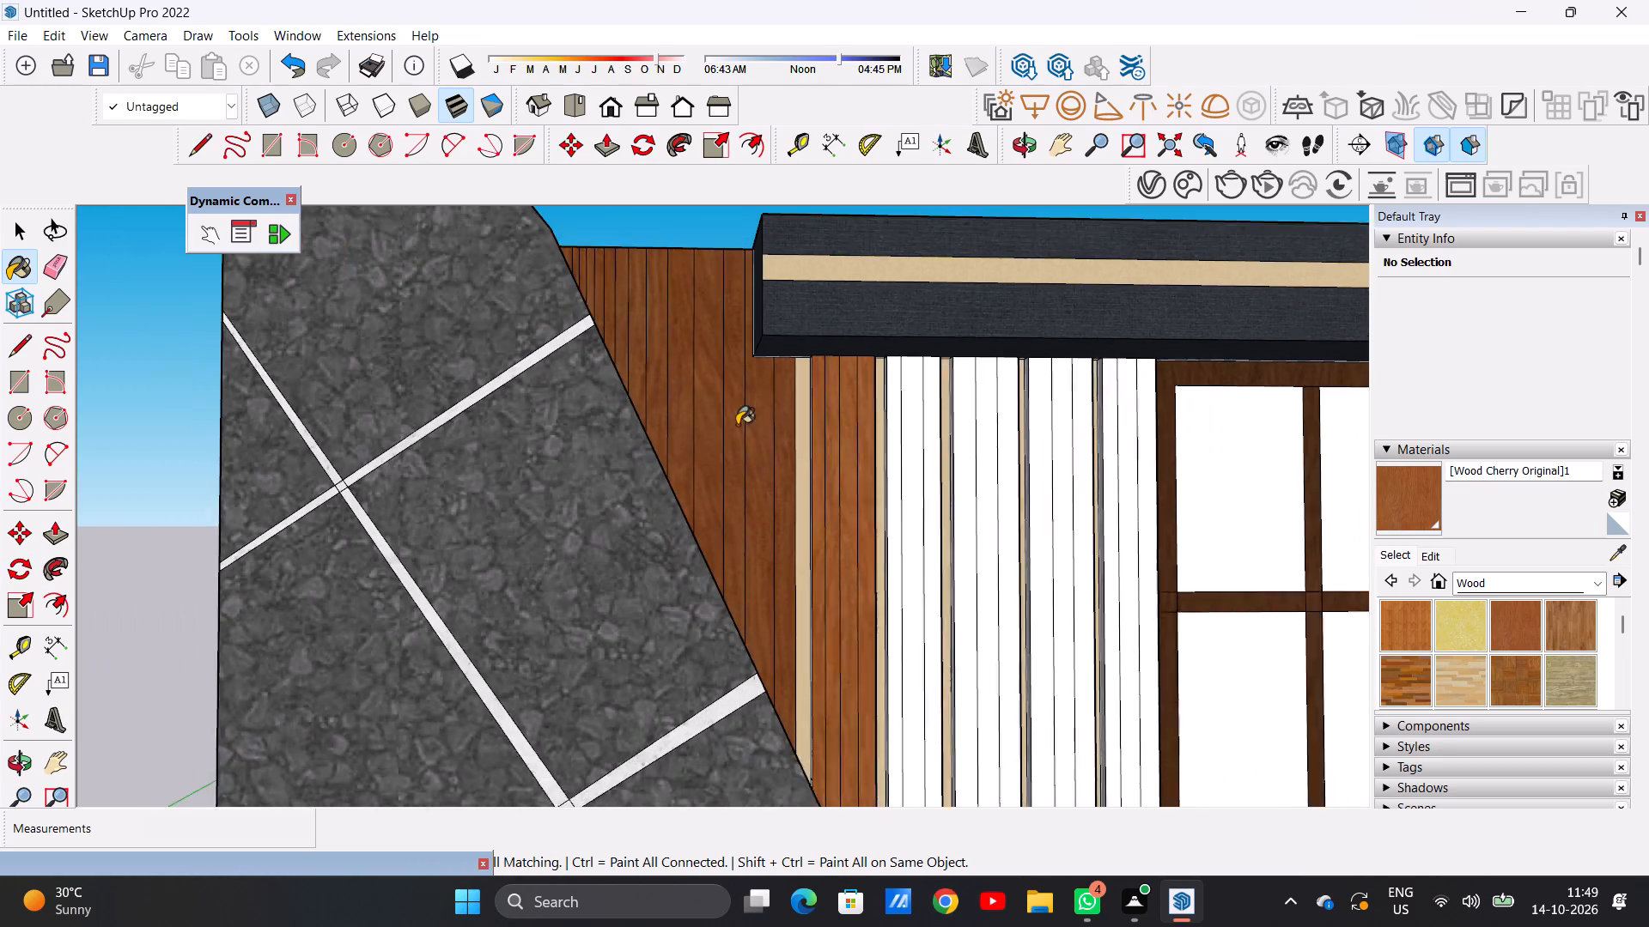
pyautogui.scroll(-1, 737, 425)
pyautogui.scroll(10, 970, 443)
pyautogui.click(788, 452)
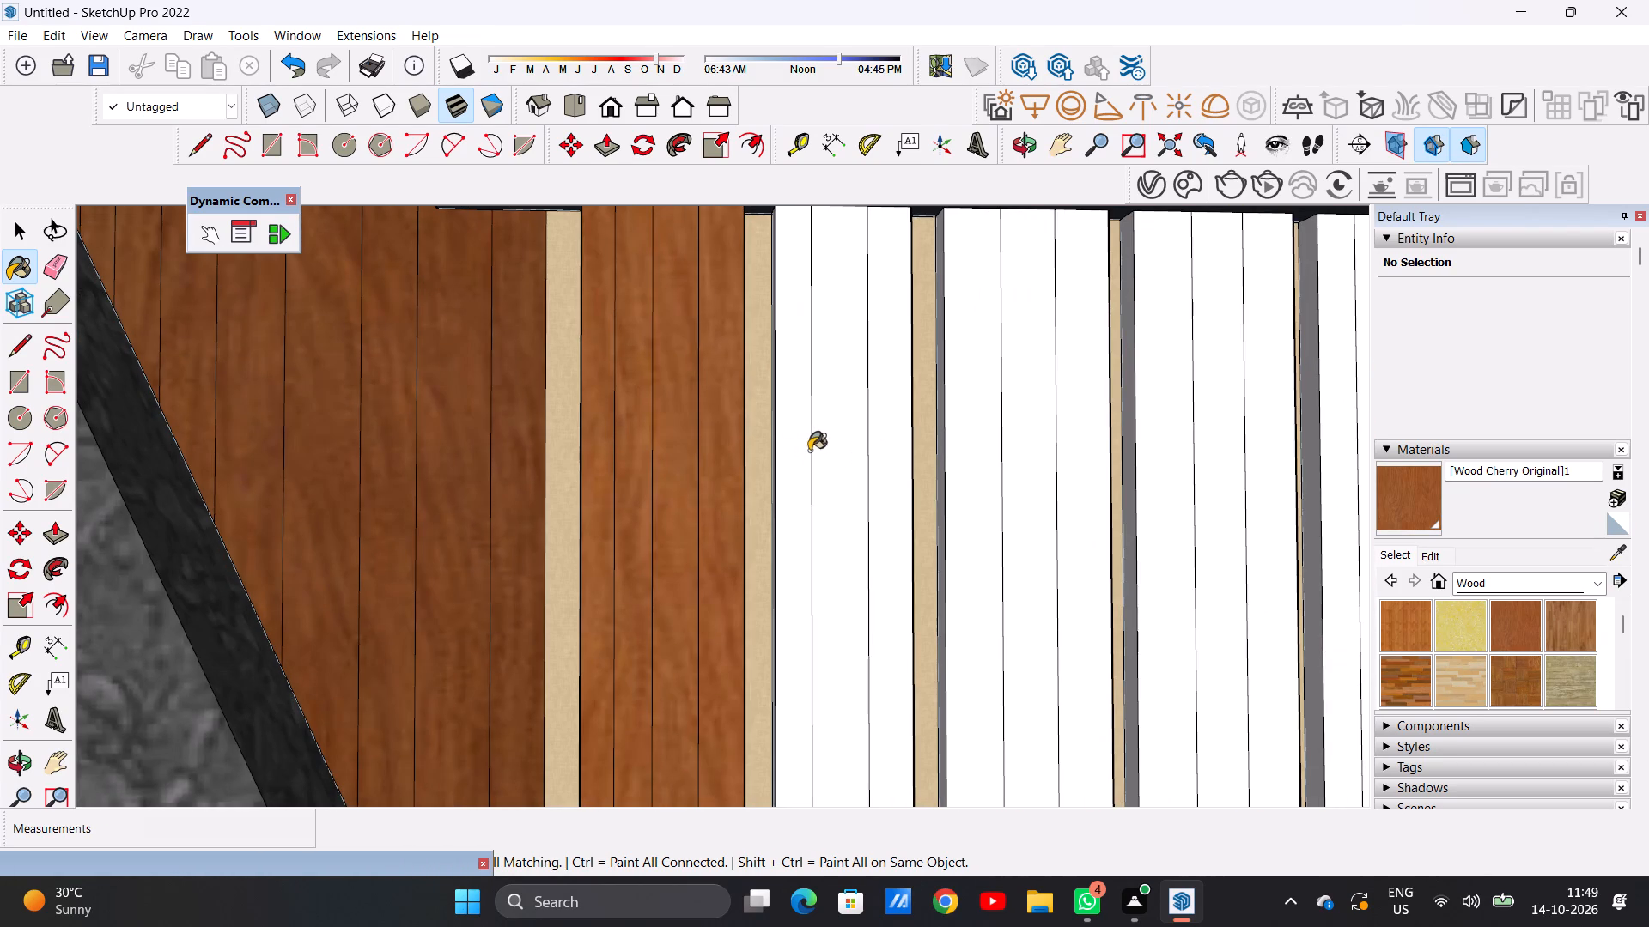
pyautogui.click(831, 445)
pyautogui.click(886, 437)
# Paint the three narrow front faces of the third raised strip with Wood Cherry Original.
pyautogui.scroll(-12, 722, 433)
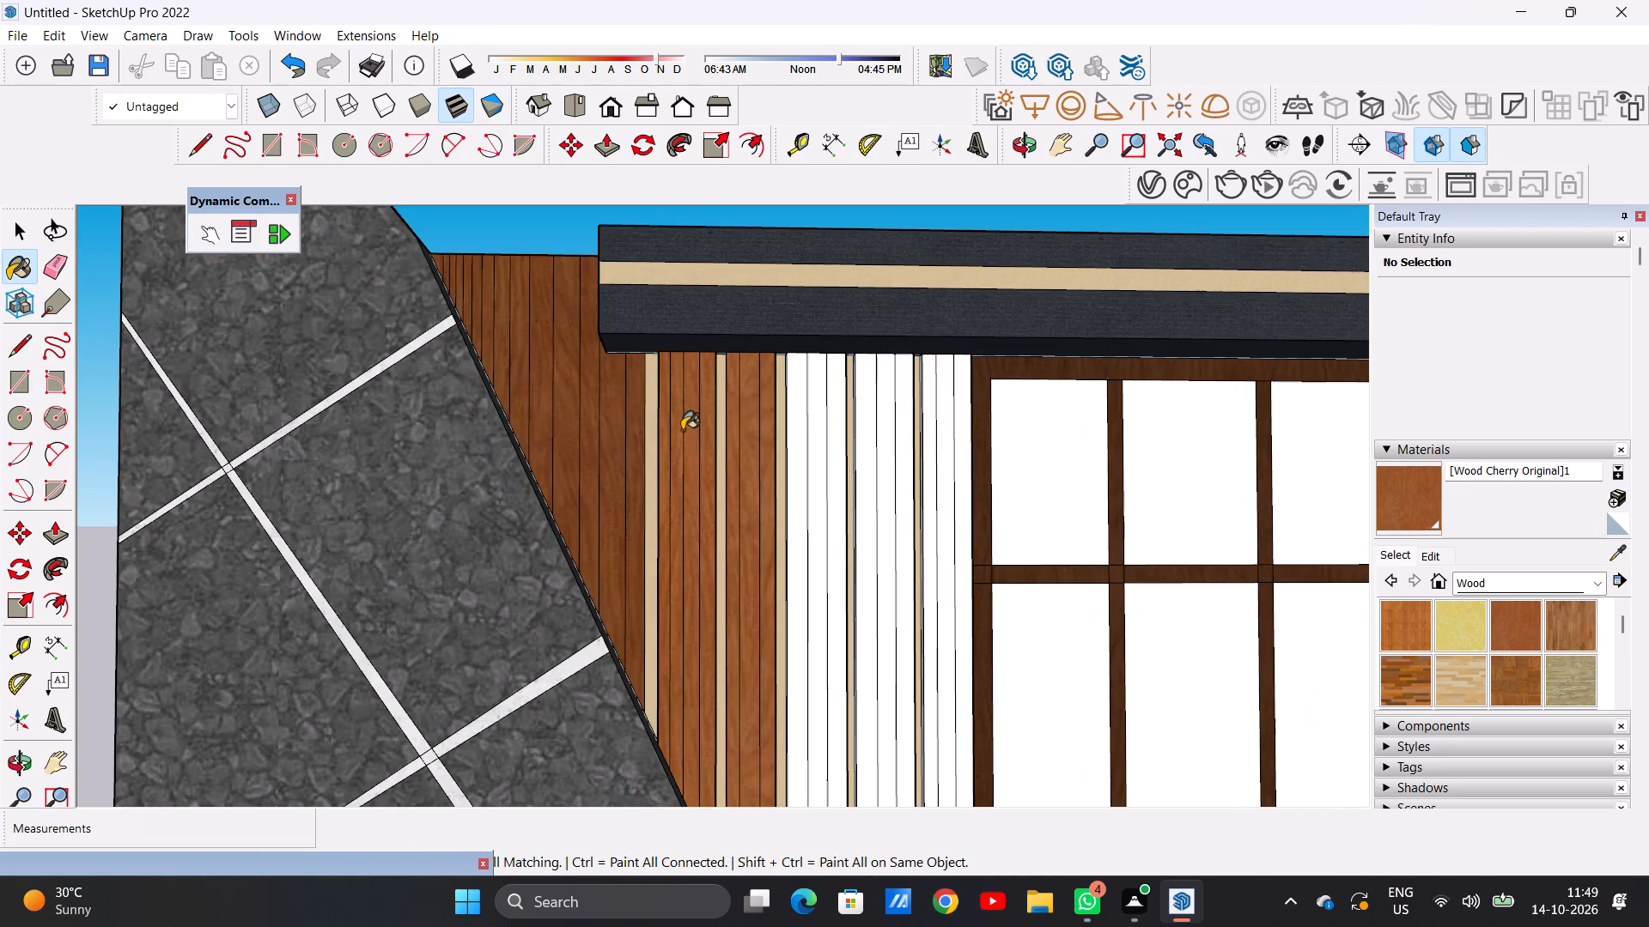
pyautogui.scroll(-3, 682, 430)
pyautogui.scroll(-1, 787, 433)
pyautogui.scroll(16, 787, 433)
pyautogui.scroll(-1, 752, 438)
pyautogui.scroll(2, 752, 438)
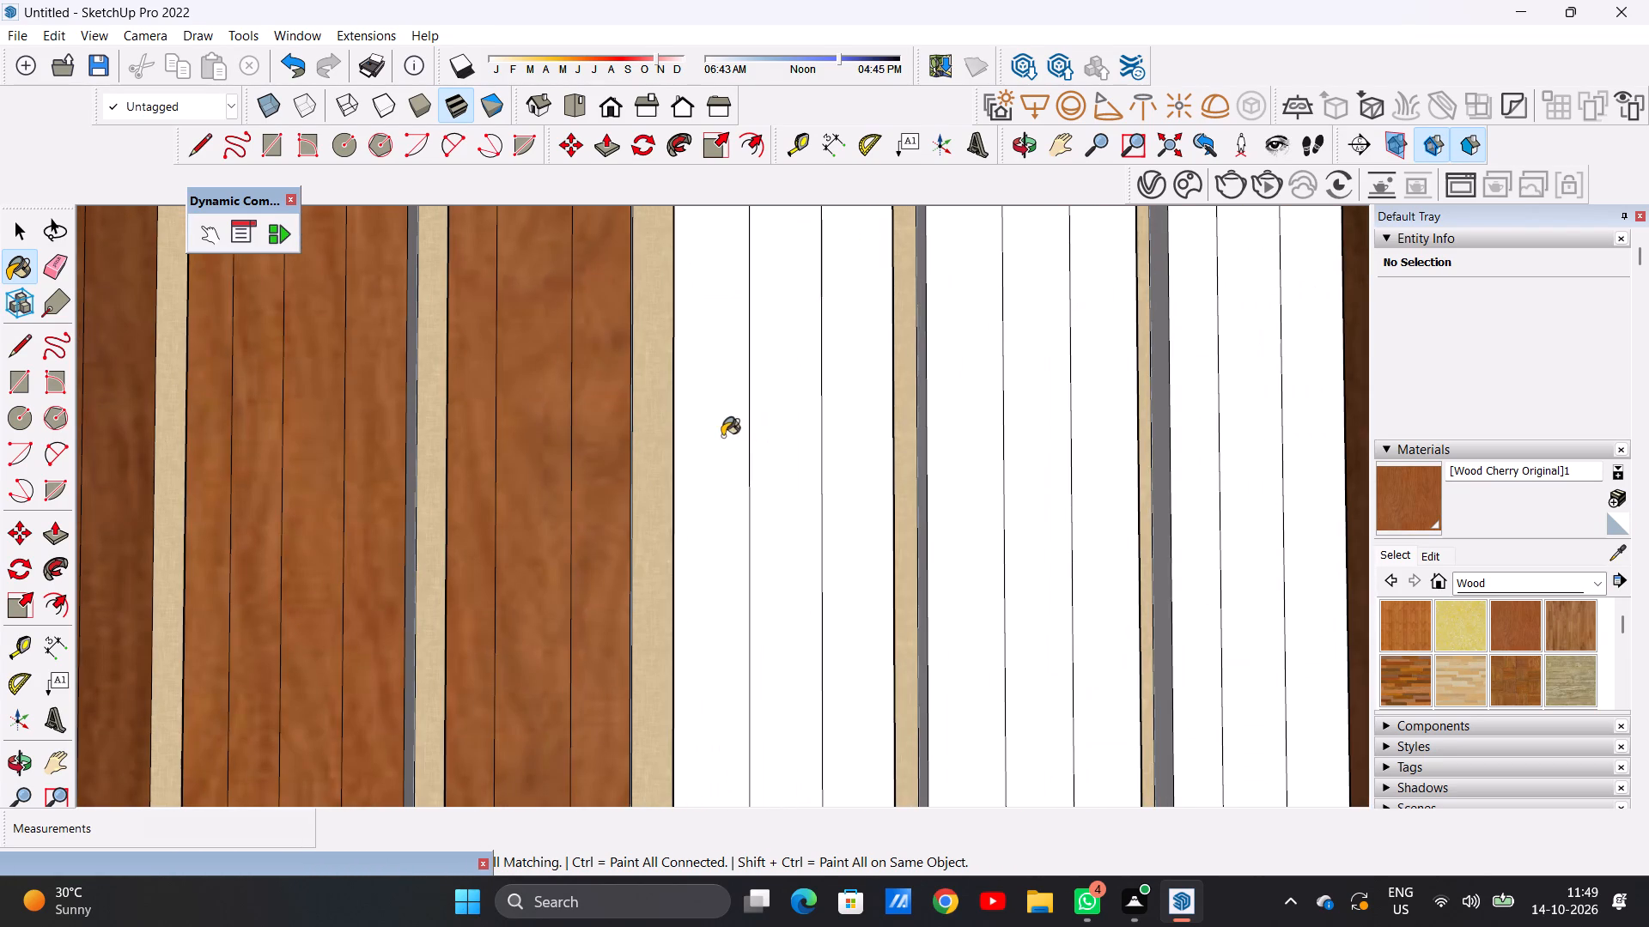
pyautogui.click(713, 438)
pyautogui.click(788, 436)
pyautogui.click(842, 435)
# Paint the three narrow front faces of the fourth raised strip with Wood Cherry Original.
pyautogui.scroll(-13, 751, 443)
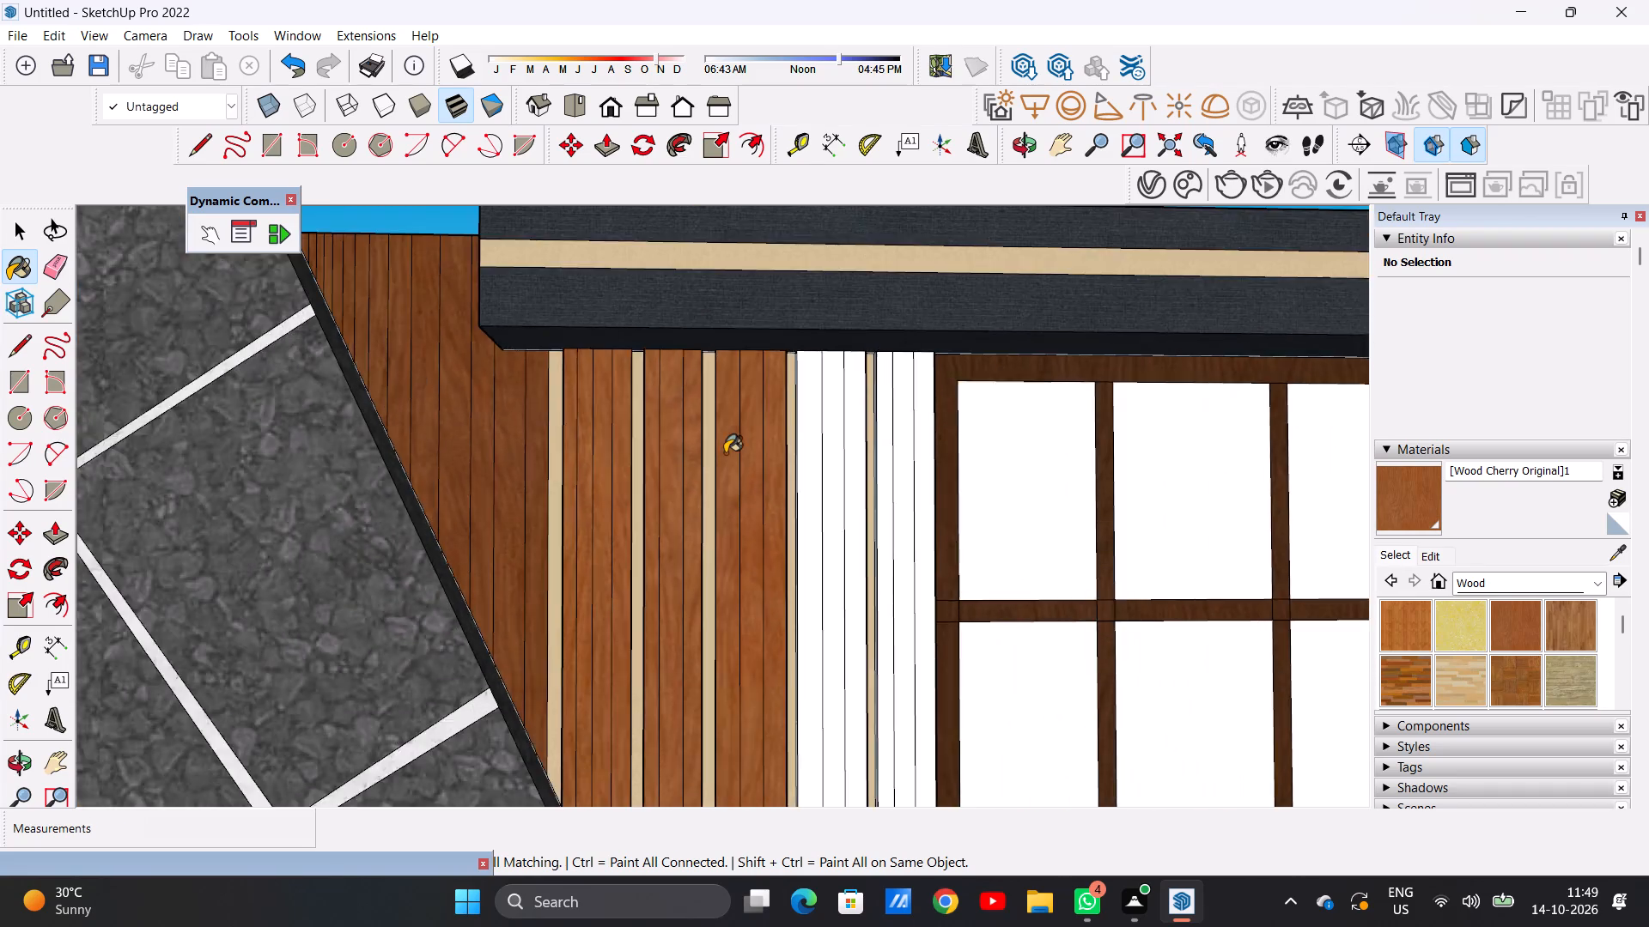
pyautogui.scroll(-7, 725, 453)
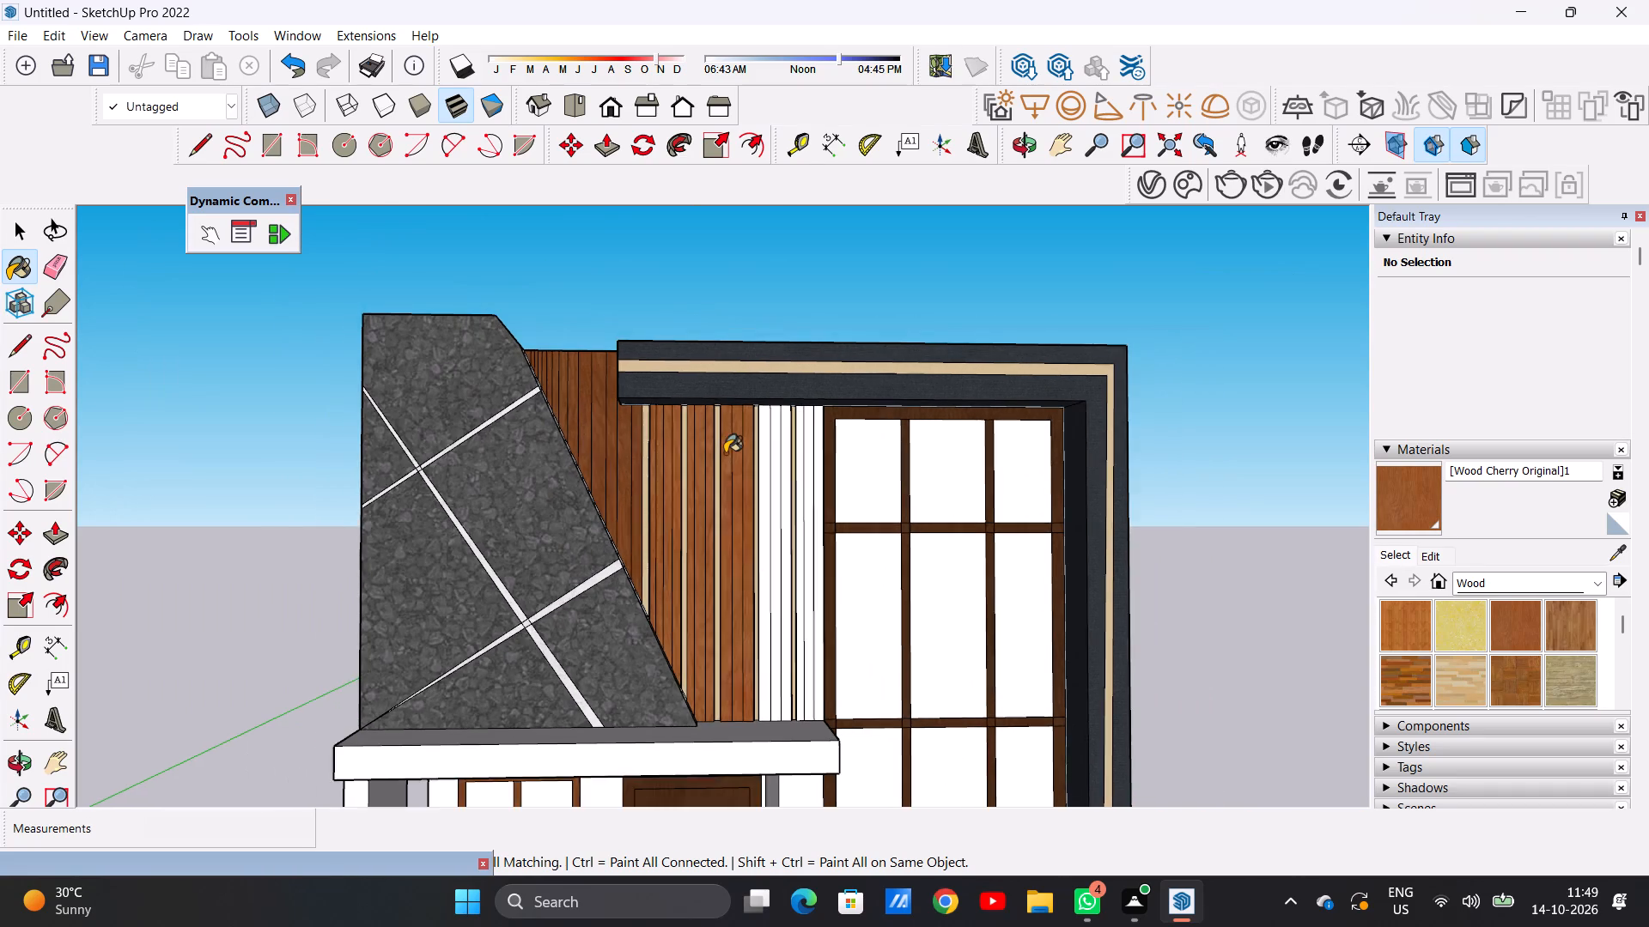
pyautogui.scroll(-1, 725, 453)
pyautogui.scroll(18, 753, 433)
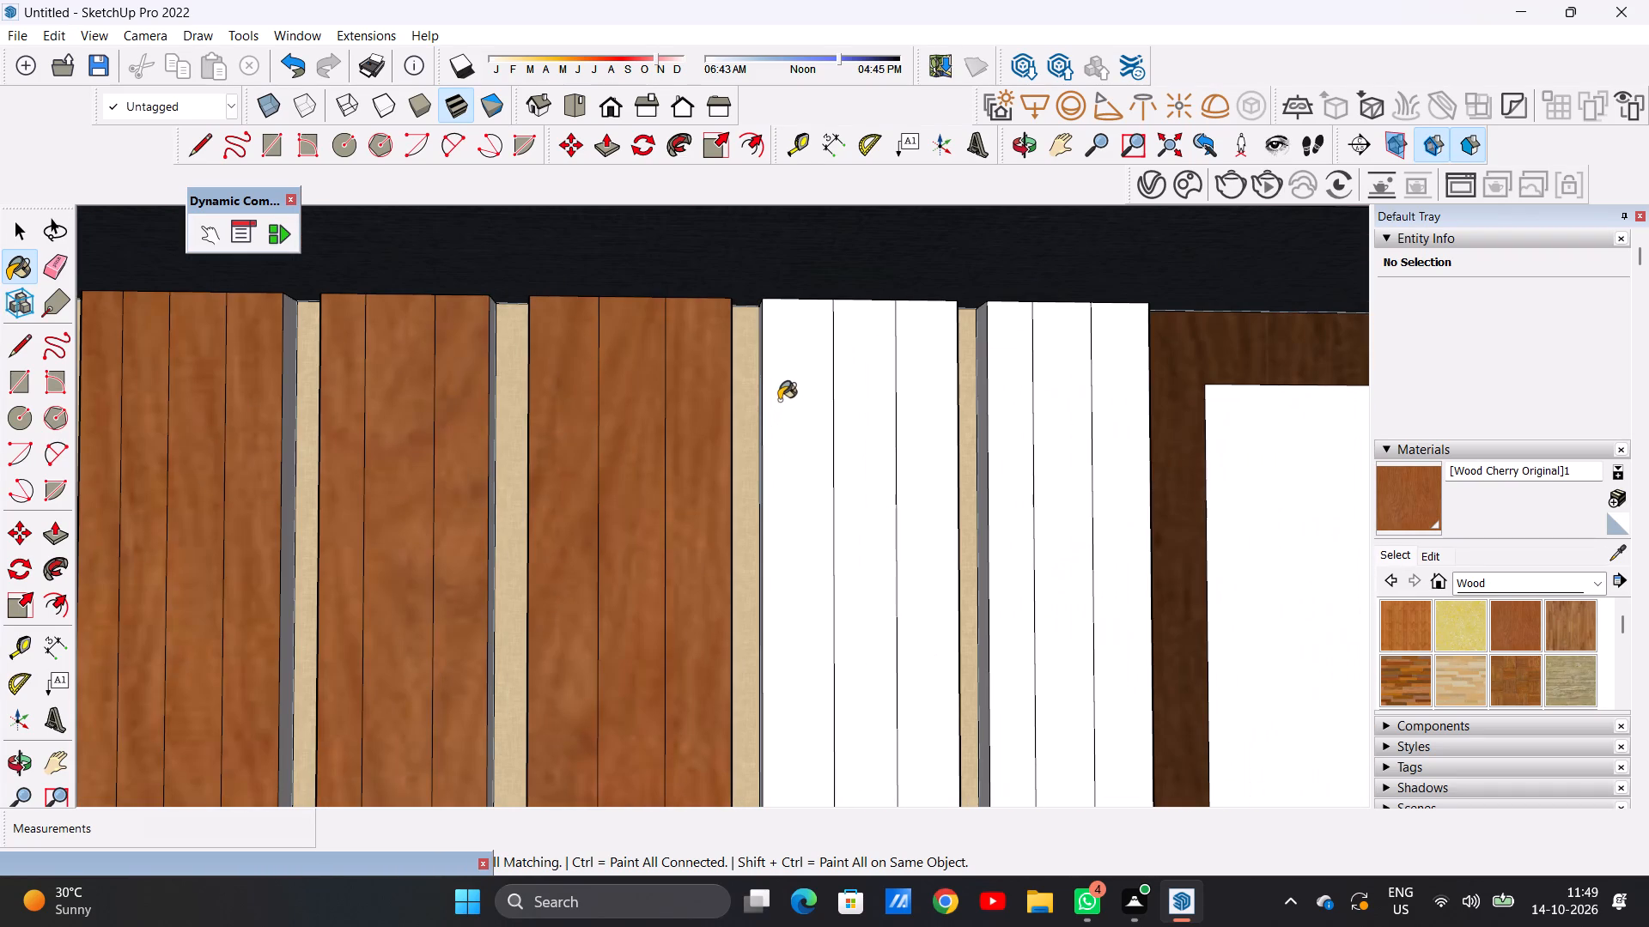
pyautogui.click(779, 400)
pyautogui.click(858, 418)
pyautogui.click(928, 420)
# Paint the three narrow front faces of the last raised strip beside the window frame with Wood Cherry Original.
pyautogui.scroll(-5, 684, 423)
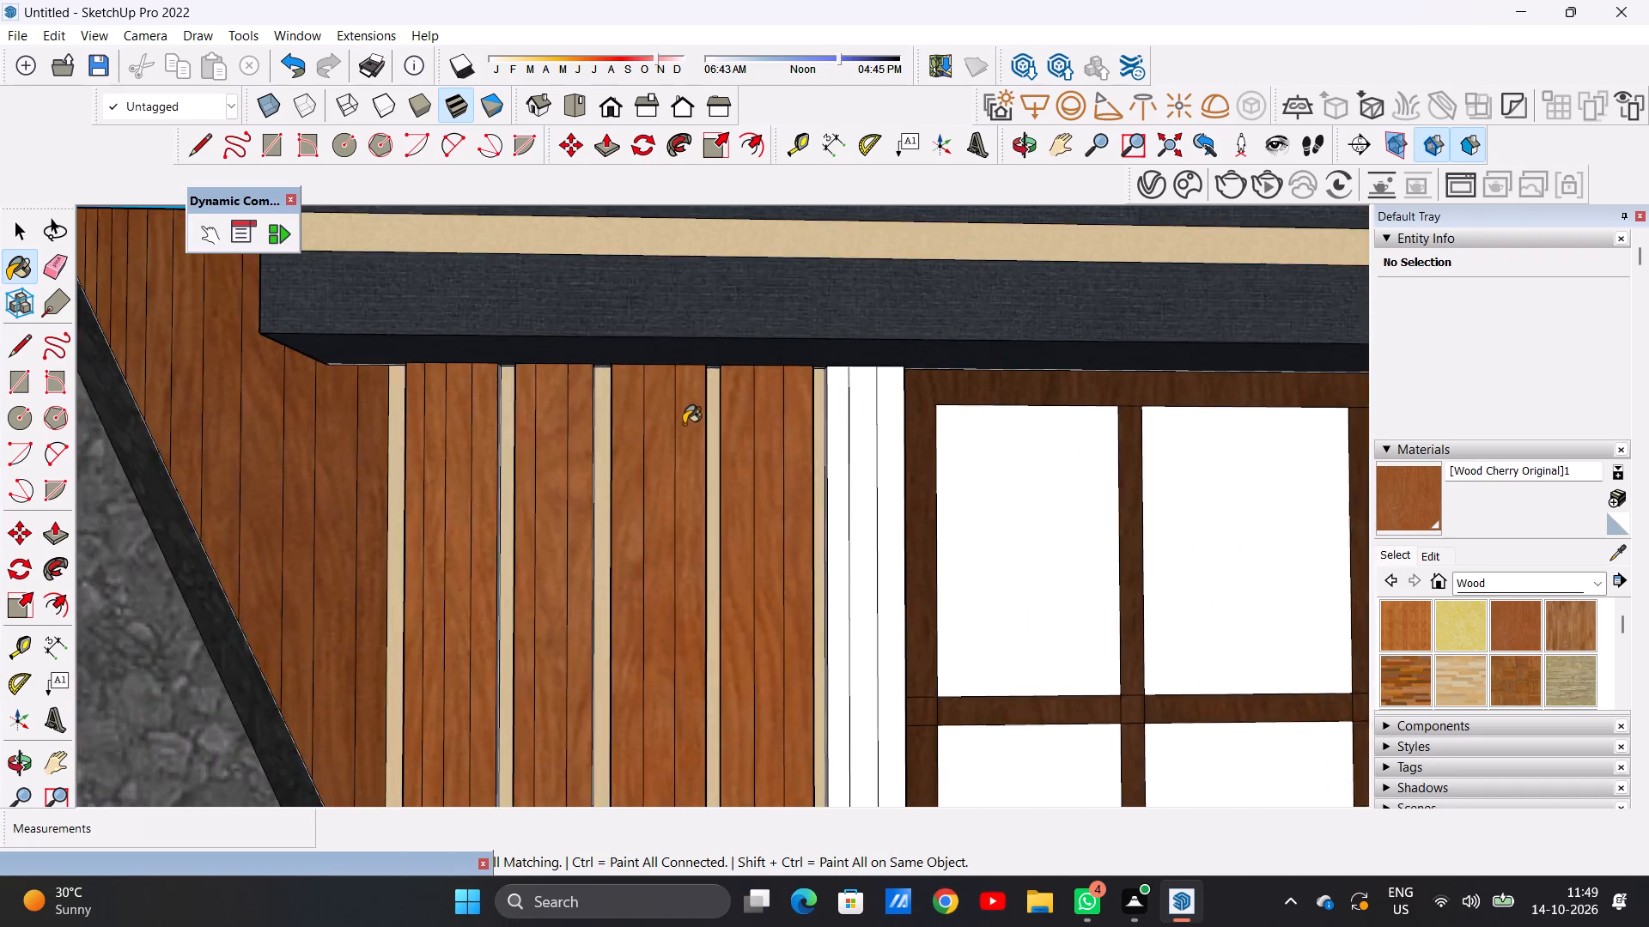
pyautogui.scroll(-8, 684, 424)
pyautogui.scroll(17, 855, 430)
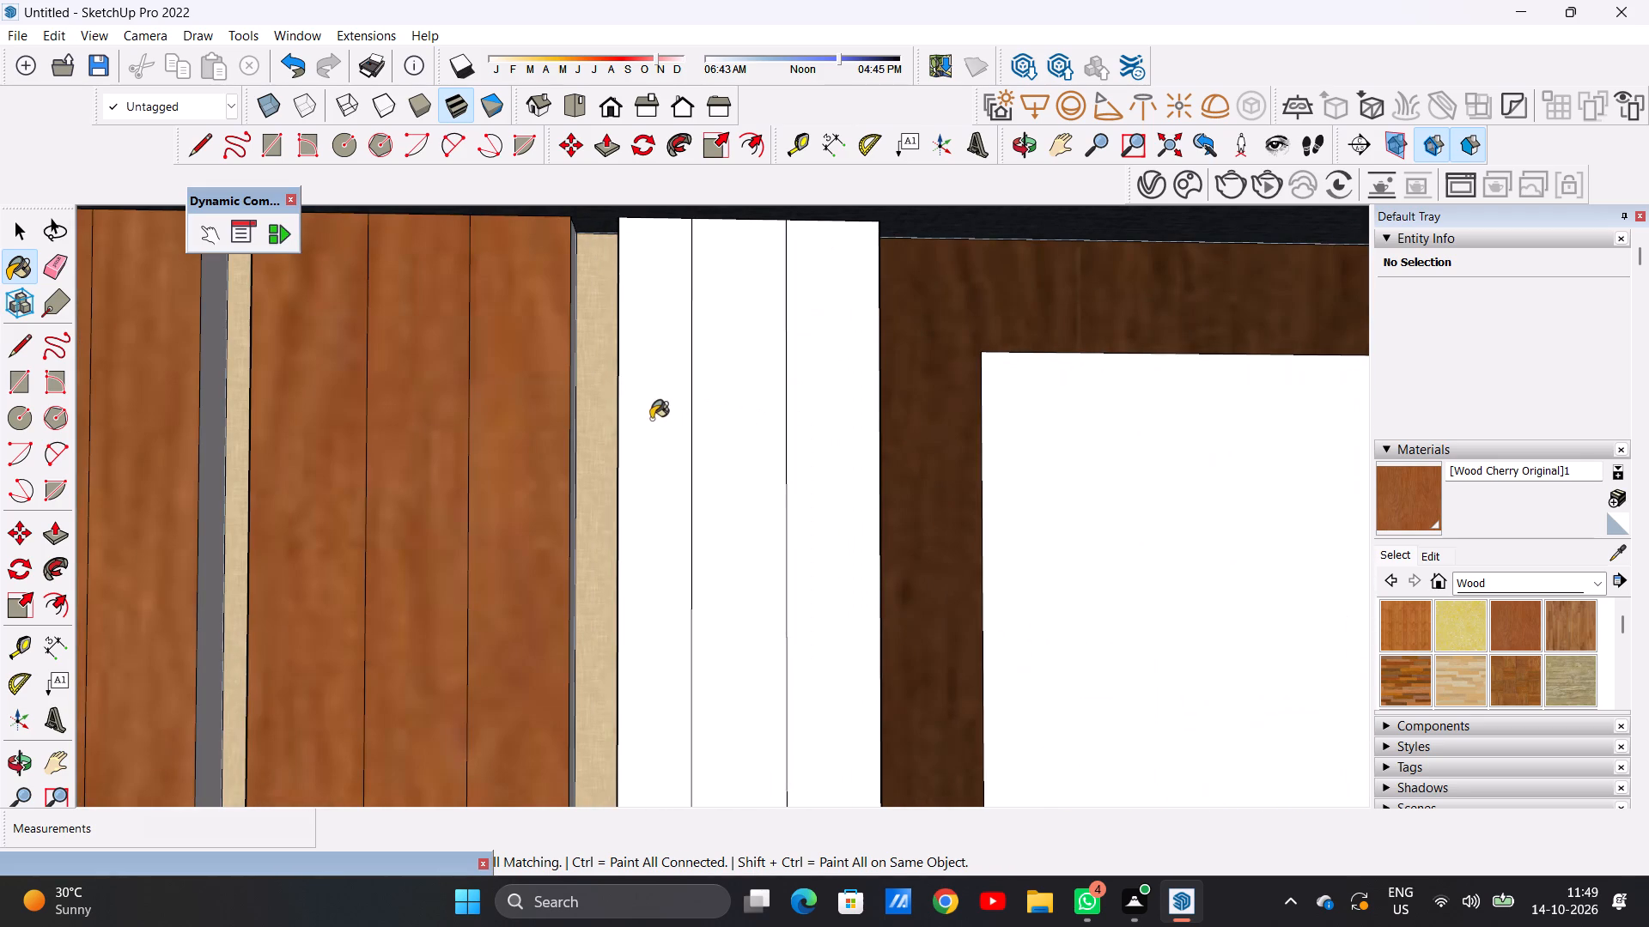
pyautogui.click(651, 419)
pyautogui.click(721, 411)
pyautogui.click(824, 415)
# Paint the window-facing side faces of the last and fourth raised strips with Wood Cherry Original.
pyautogui.scroll(-6, 708, 345)
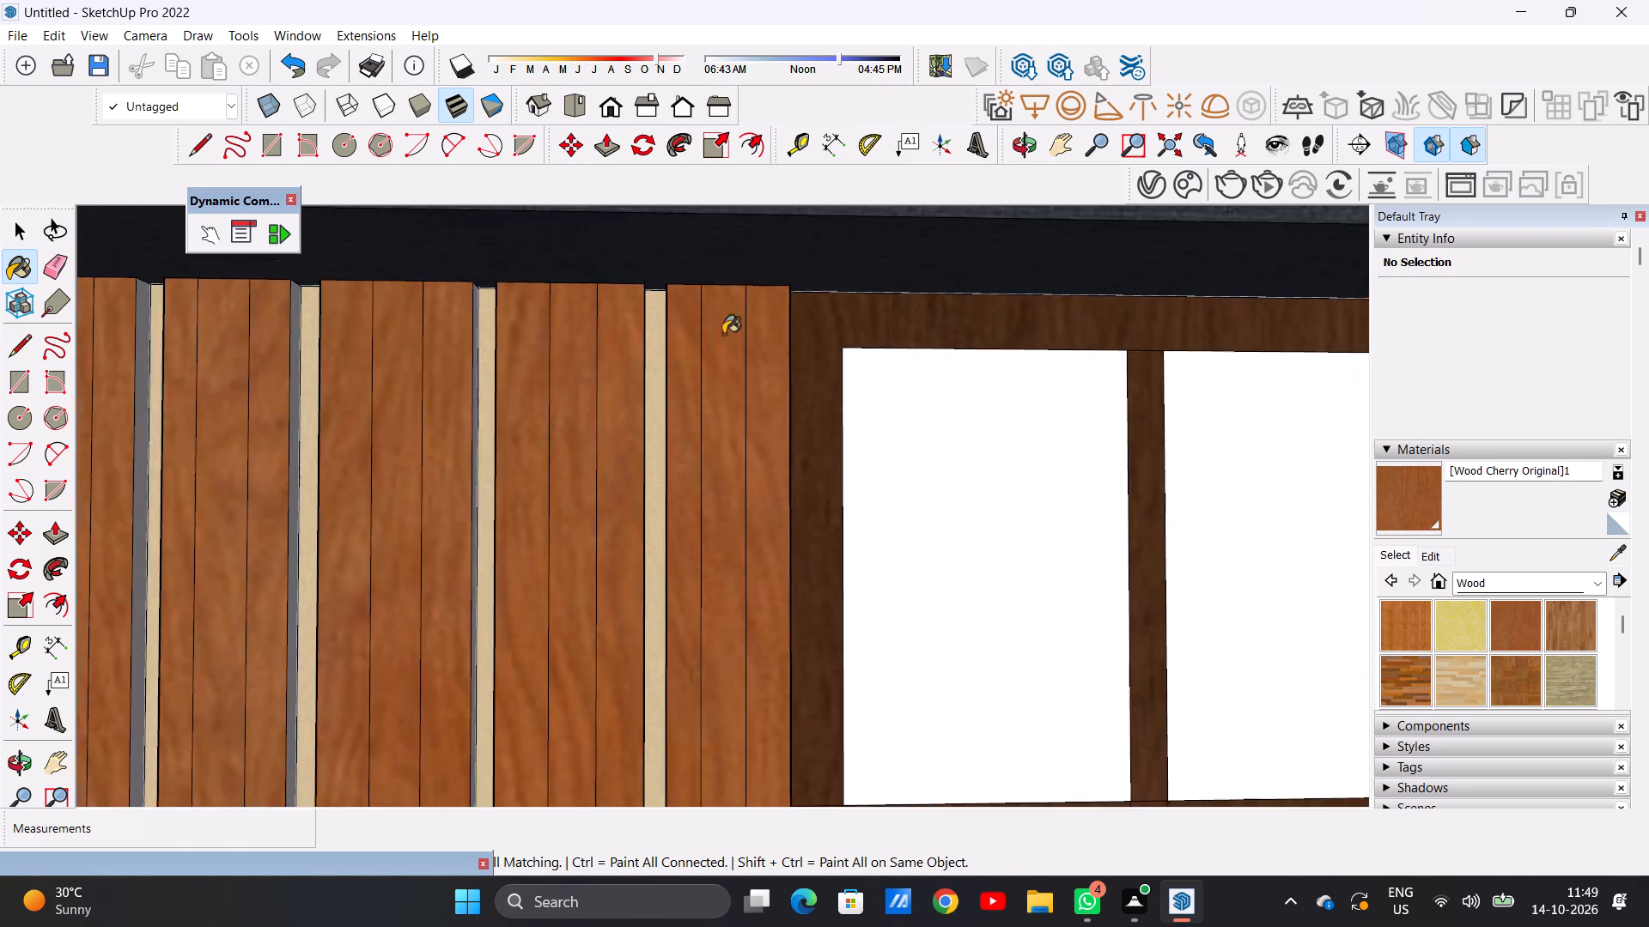
pyautogui.scroll(-6, 723, 334)
pyautogui.moveTo(789, 387); pyautogui.dragTo(557, 439, button='middle')
pyautogui.scroll(7, 774, 300)
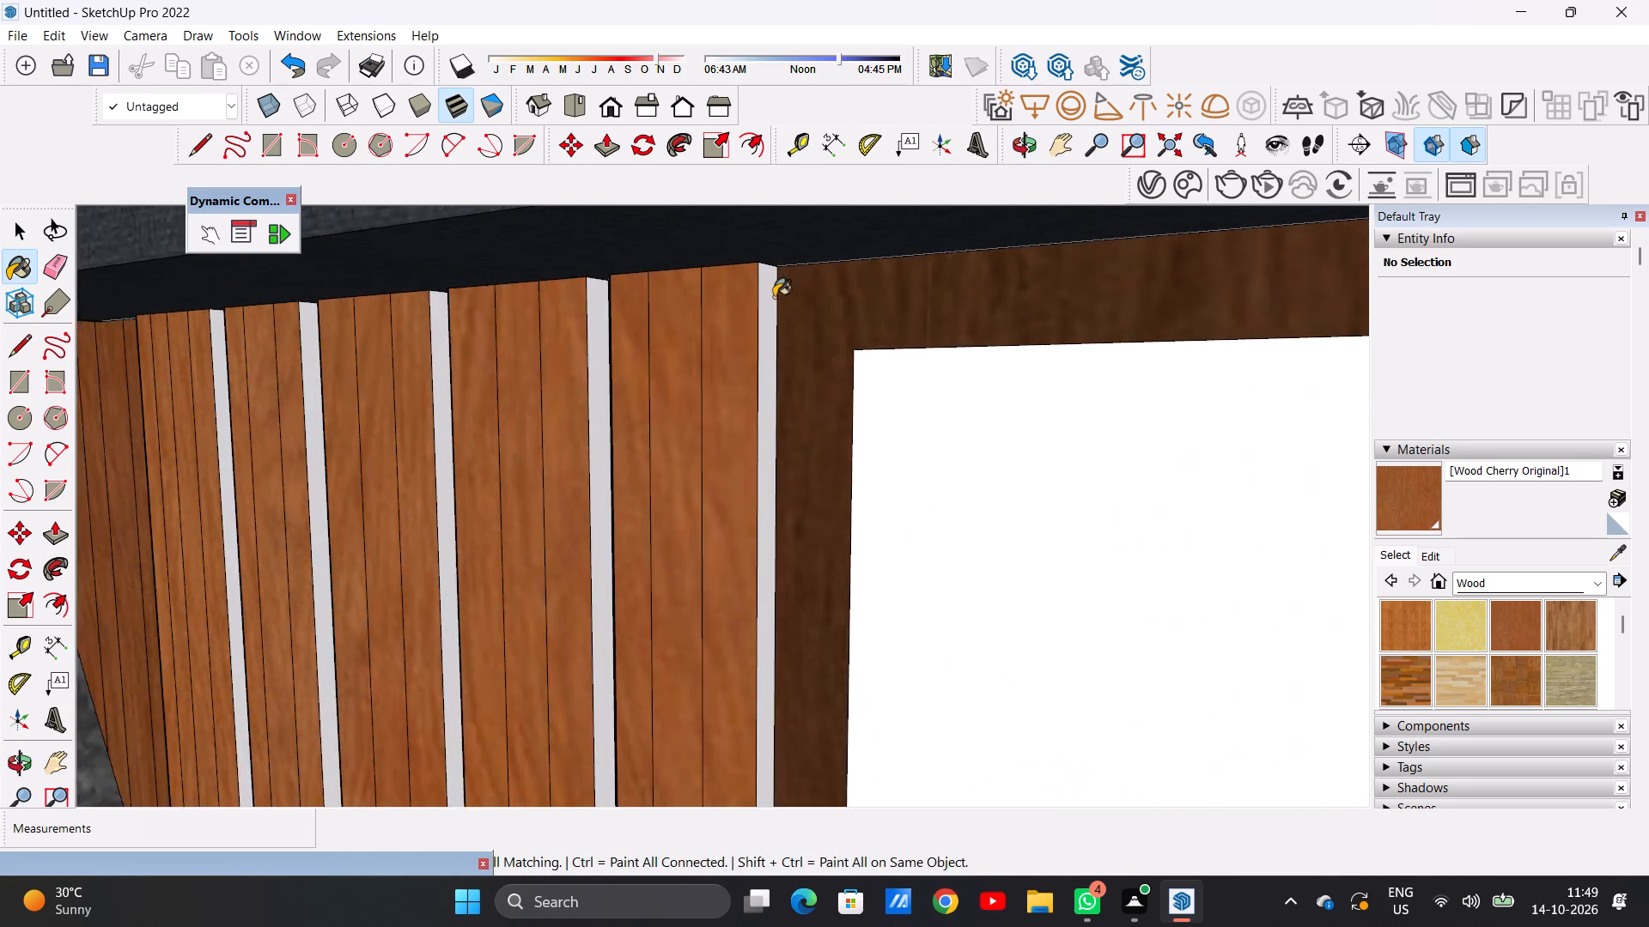
pyautogui.scroll(6, 774, 297)
pyautogui.click(761, 294)
pyautogui.click(459, 332)
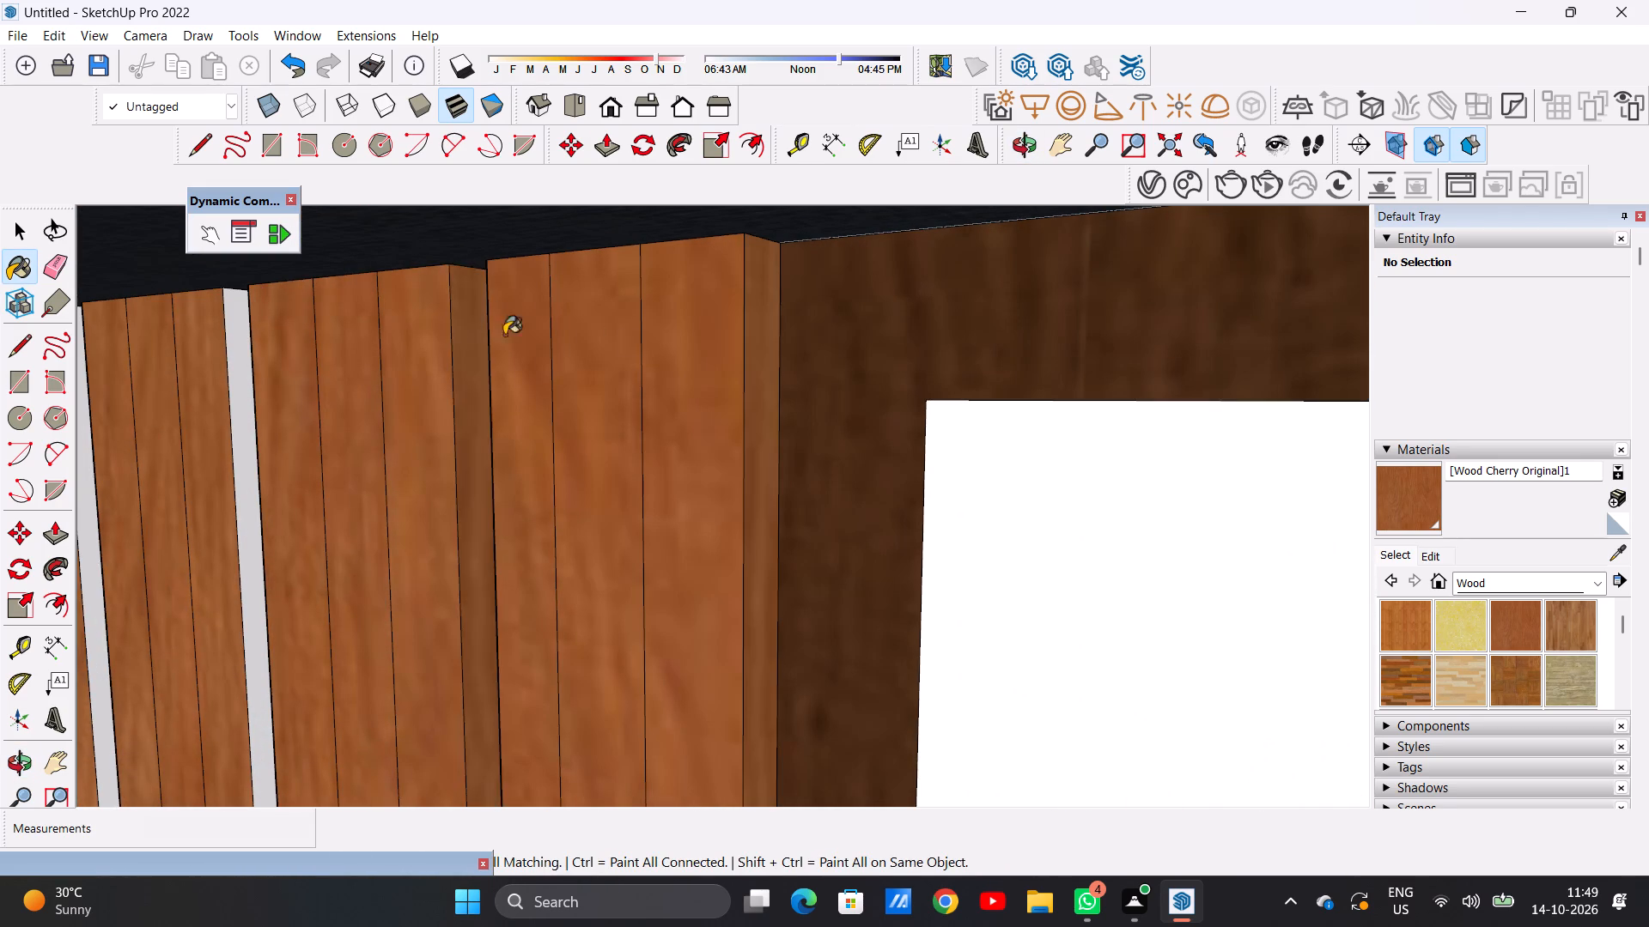
# Paint the window-facing side faces of the third, second and first raised strips with Wood Cherry Original.
pyautogui.scroll(-12, 788, 377)
pyautogui.scroll(7, 585, 365)
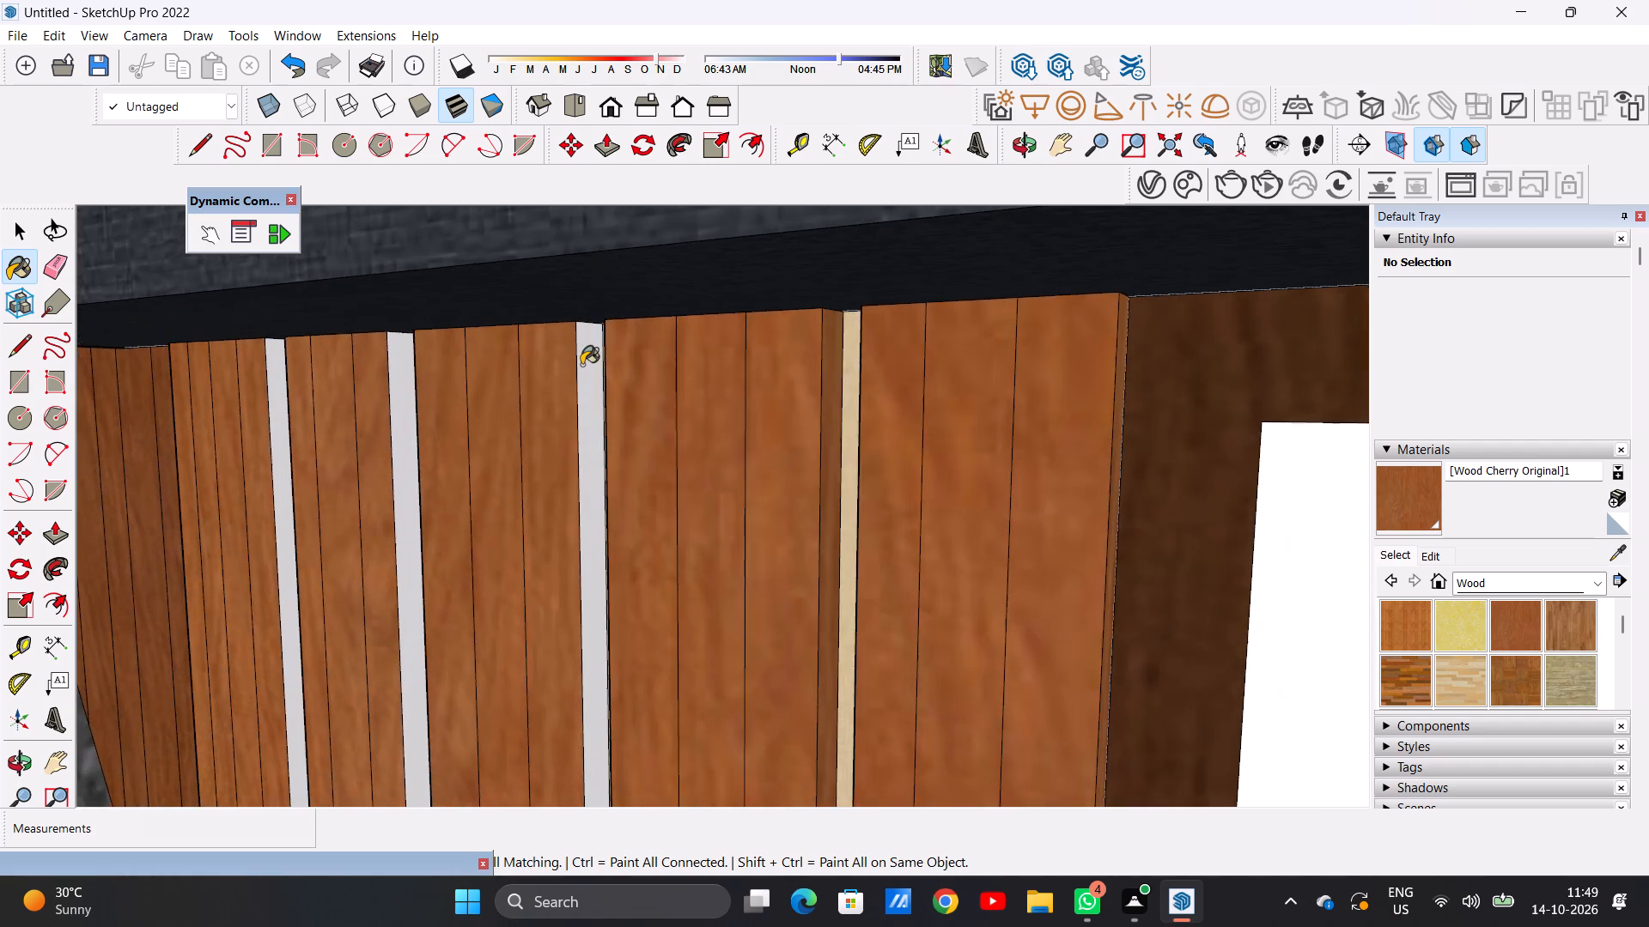
pyautogui.scroll(7, 581, 365)
pyautogui.click(581, 364)
pyautogui.scroll(-15, 589, 367)
pyautogui.scroll(6, 554, 385)
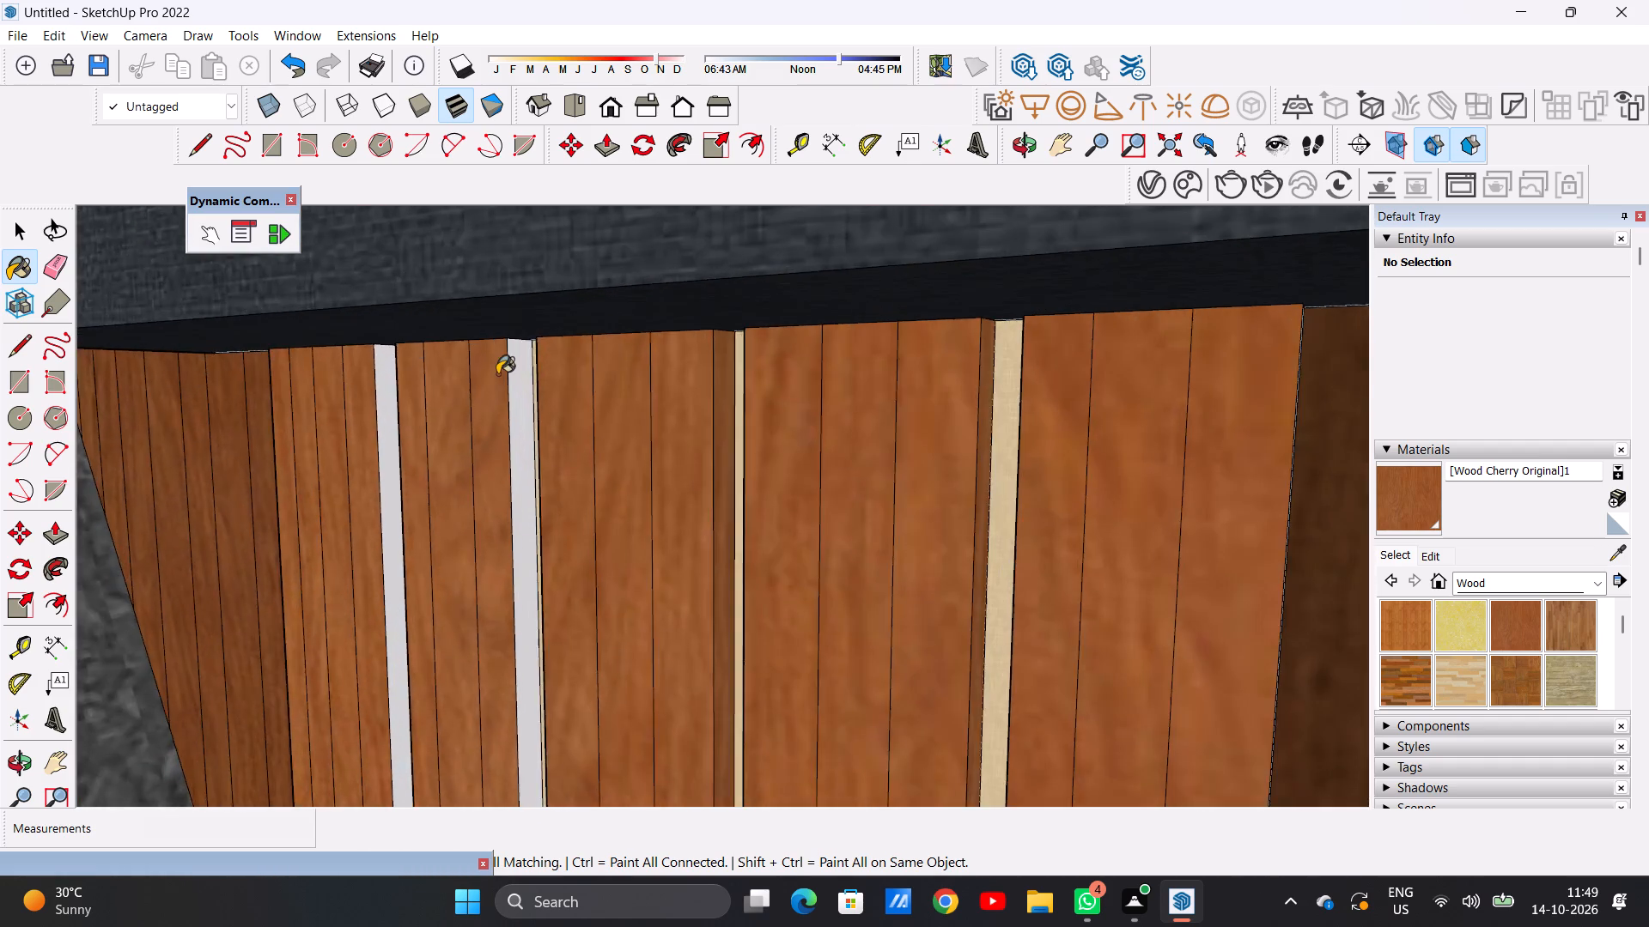
pyautogui.scroll(13, 497, 374)
pyautogui.click(535, 365)
pyautogui.scroll(-13, 542, 371)
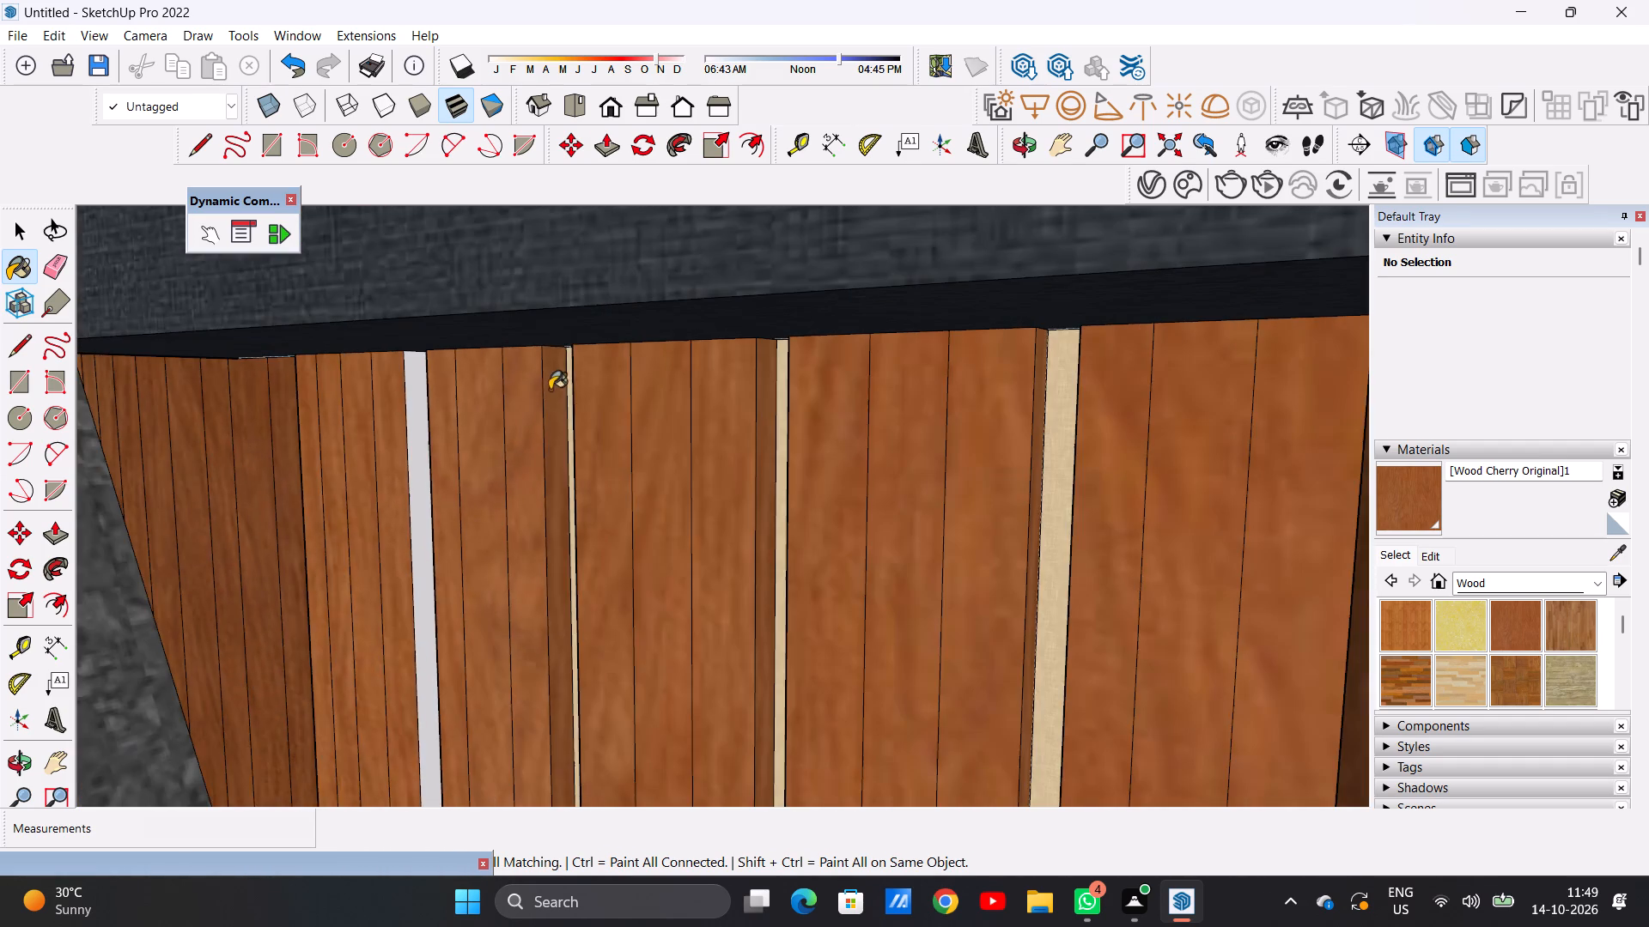
pyautogui.scroll(10, 456, 392)
pyautogui.click(381, 385)
pyautogui.scroll(-8, 648, 461)
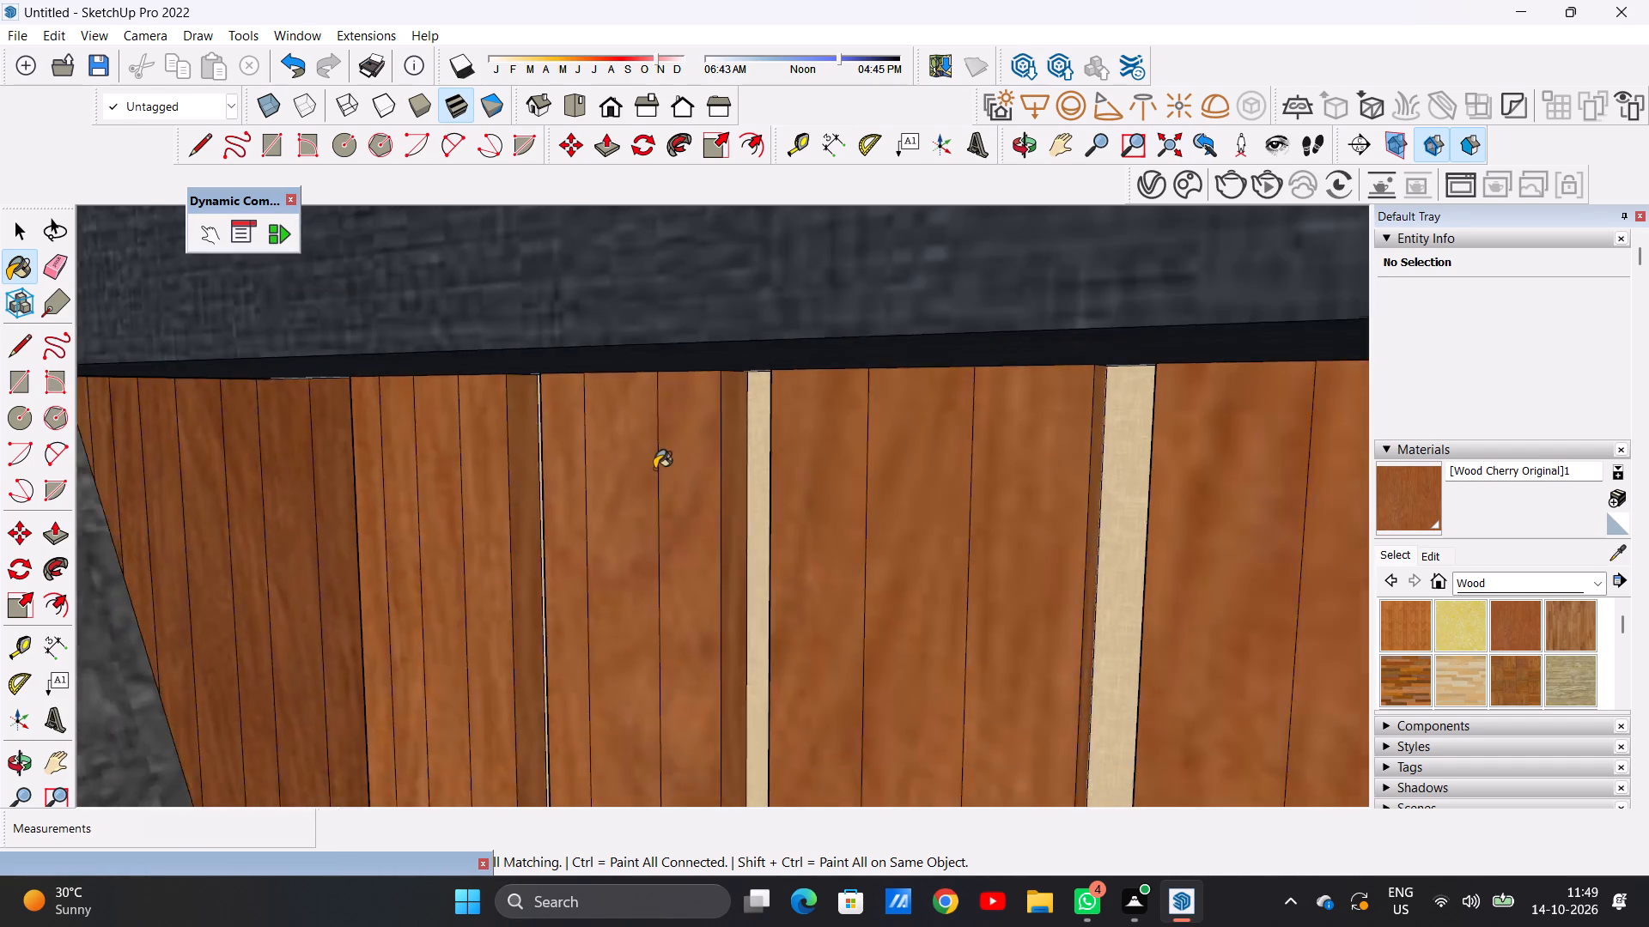
# Paint the side faces of the last and fourth raised strips that face away from the window with Wood Cherry Original.
pyautogui.scroll(-15, 654, 469)
pyautogui.moveTo(498, 470); pyautogui.dragTo(989, 466, button='middle')
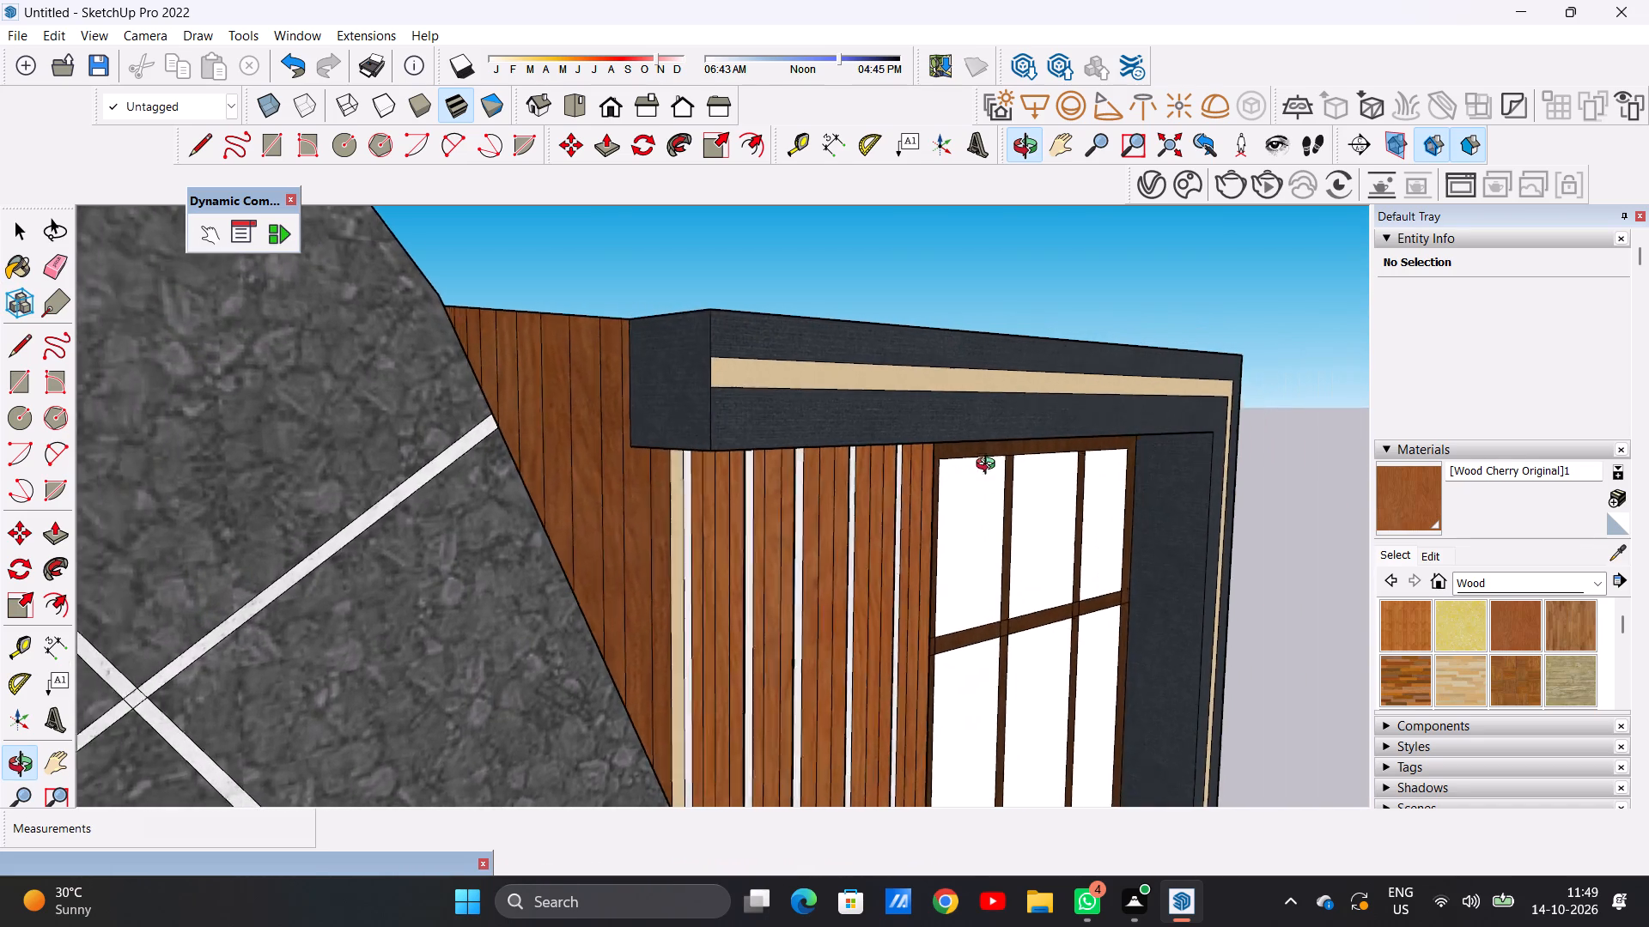
pyautogui.moveTo(989, 466); pyautogui.dragTo(990, 466, button='middle')
pyautogui.scroll(14, 904, 500)
pyautogui.scroll(-1, 892, 479)
pyautogui.scroll(3, 892, 479)
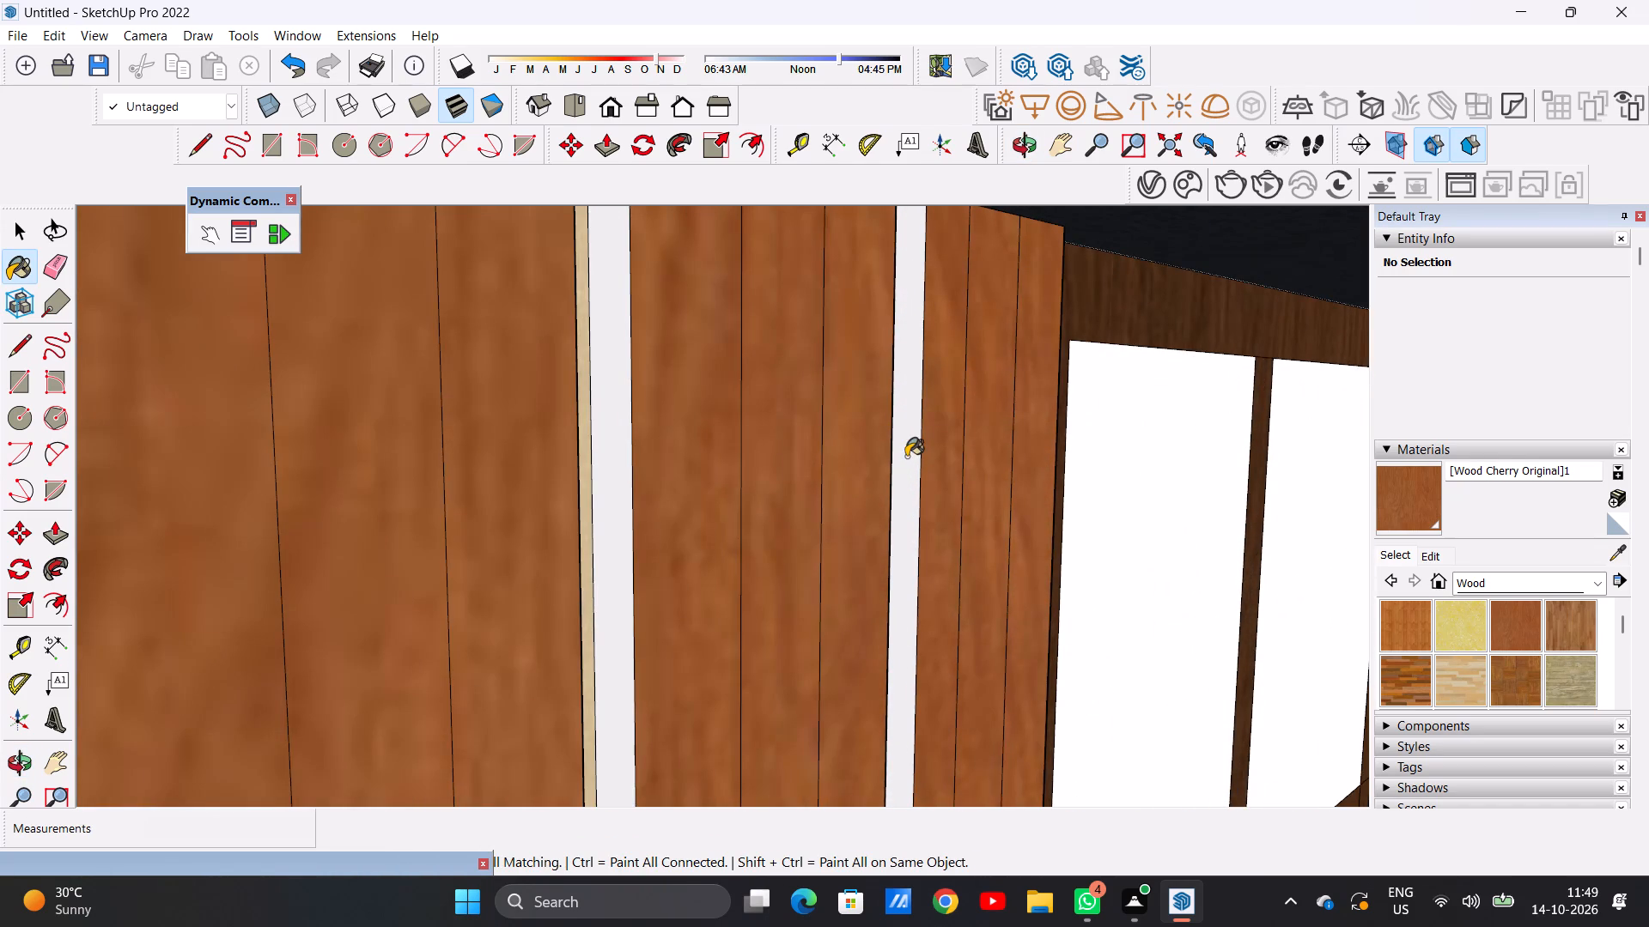
pyautogui.click(906, 457)
pyautogui.click(606, 482)
pyautogui.scroll(-5, 799, 495)
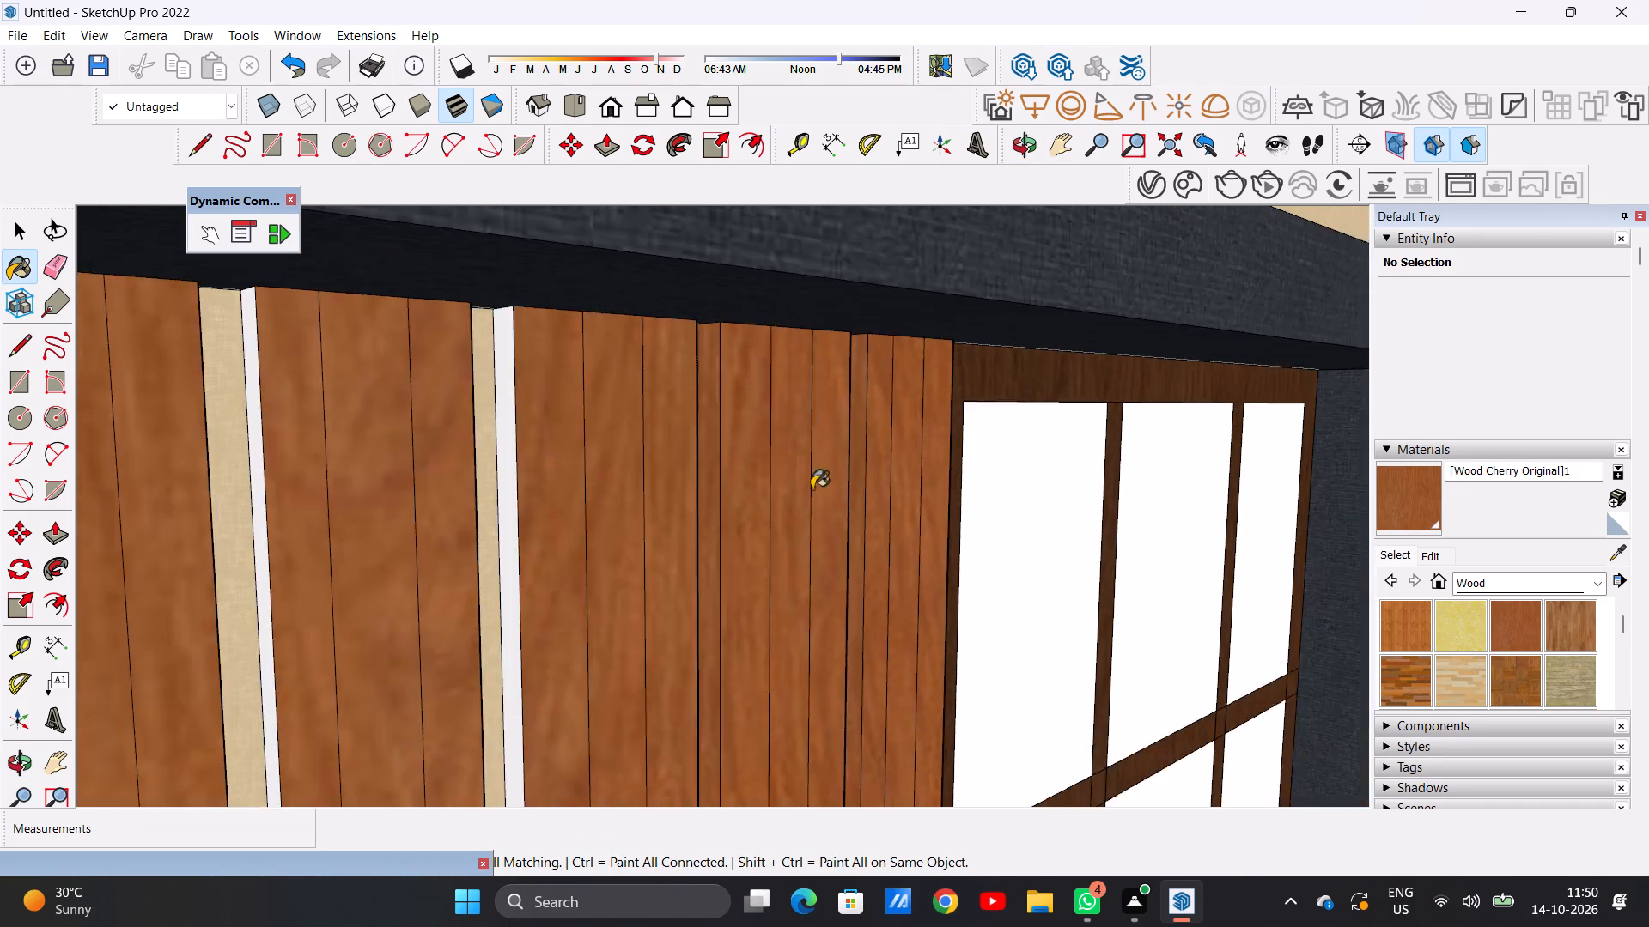
pyautogui.scroll(-13, 812, 488)
pyautogui.scroll(18, 718, 488)
# Paint the side faces of the third, second and first raised strips that face away from the window with Wood Cherry Original.
pyautogui.click(764, 457)
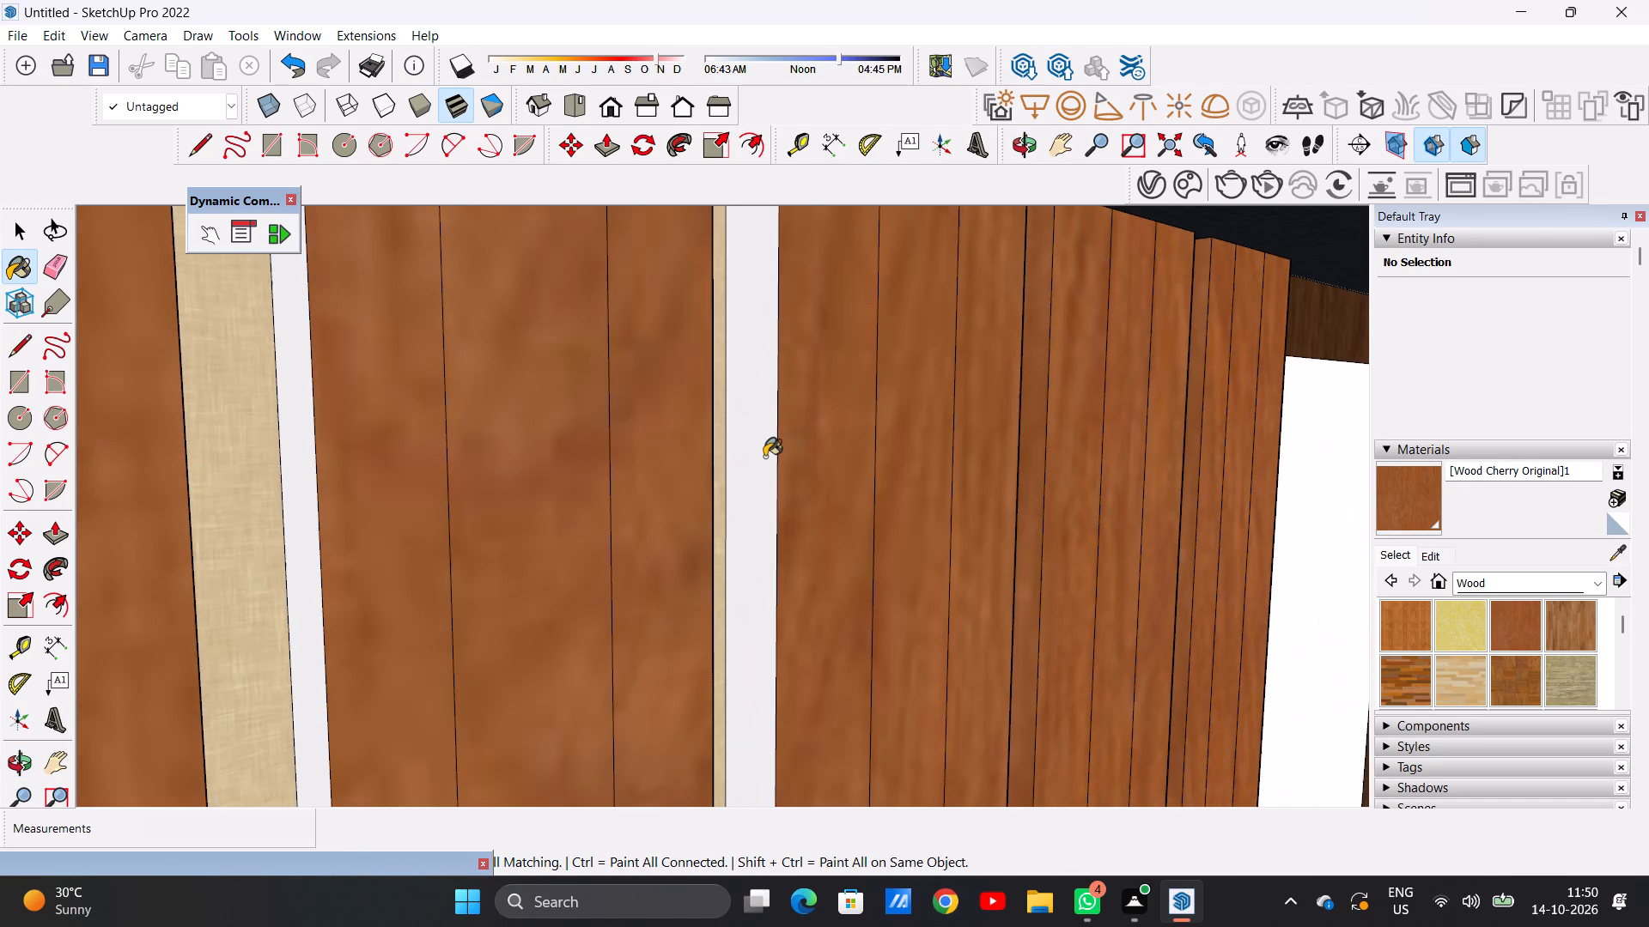
pyautogui.scroll(-17, 764, 457)
pyautogui.scroll(11, 703, 488)
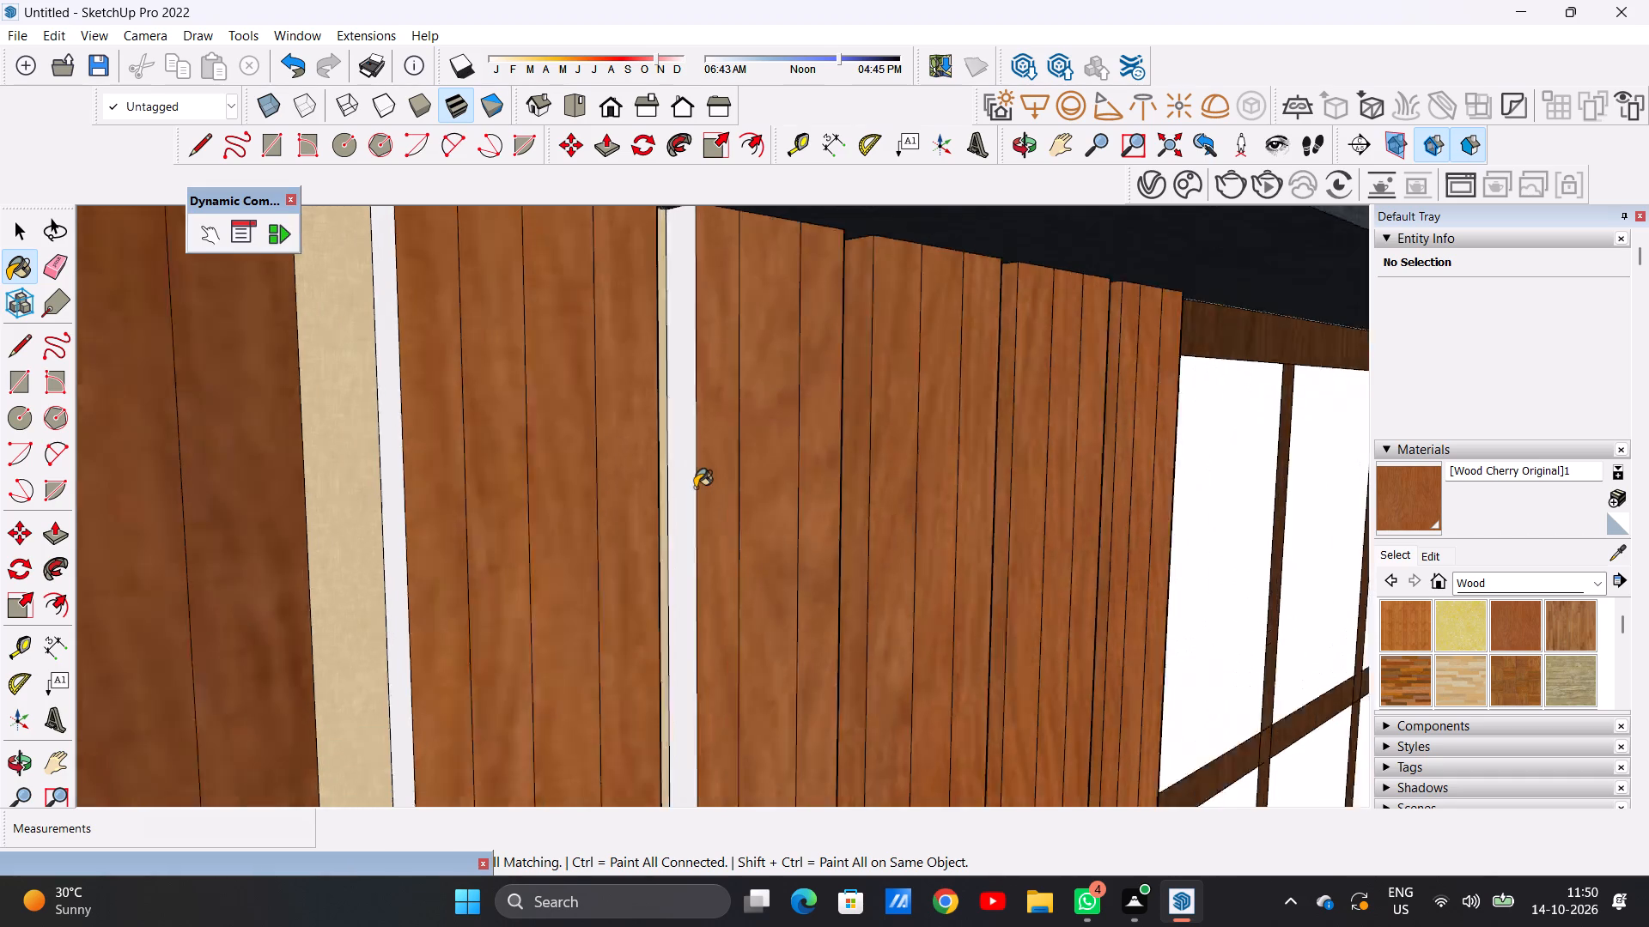
pyautogui.scroll(9, 695, 488)
pyautogui.click(675, 478)
pyautogui.scroll(-15, 796, 475)
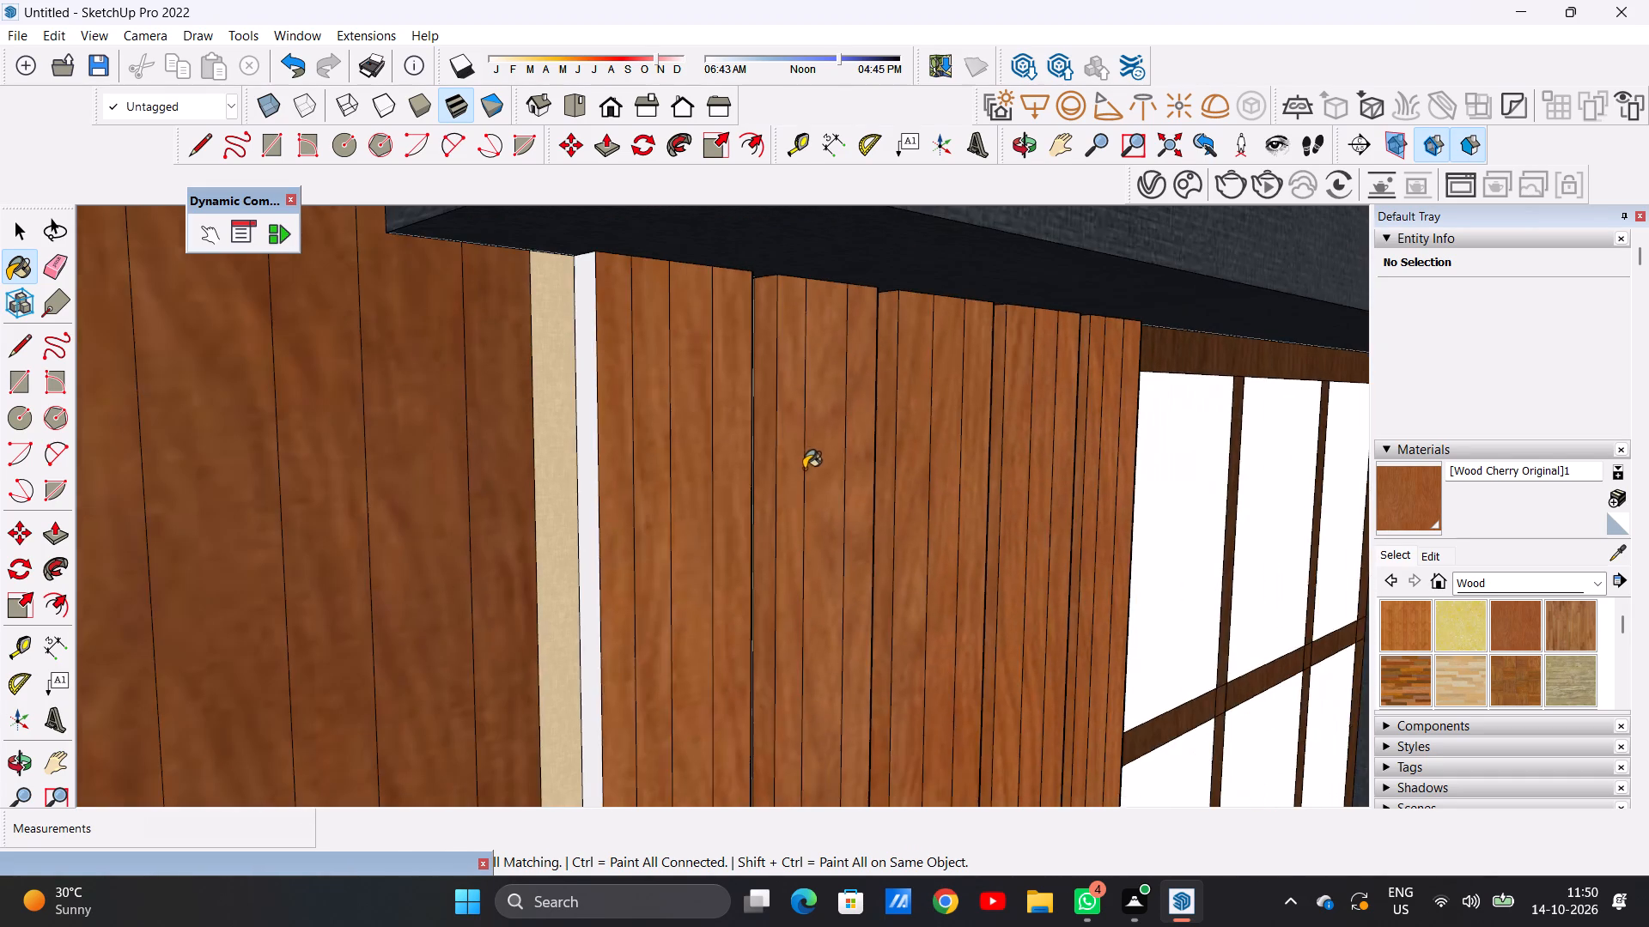
pyautogui.scroll(13, 595, 484)
pyautogui.click(626, 463)
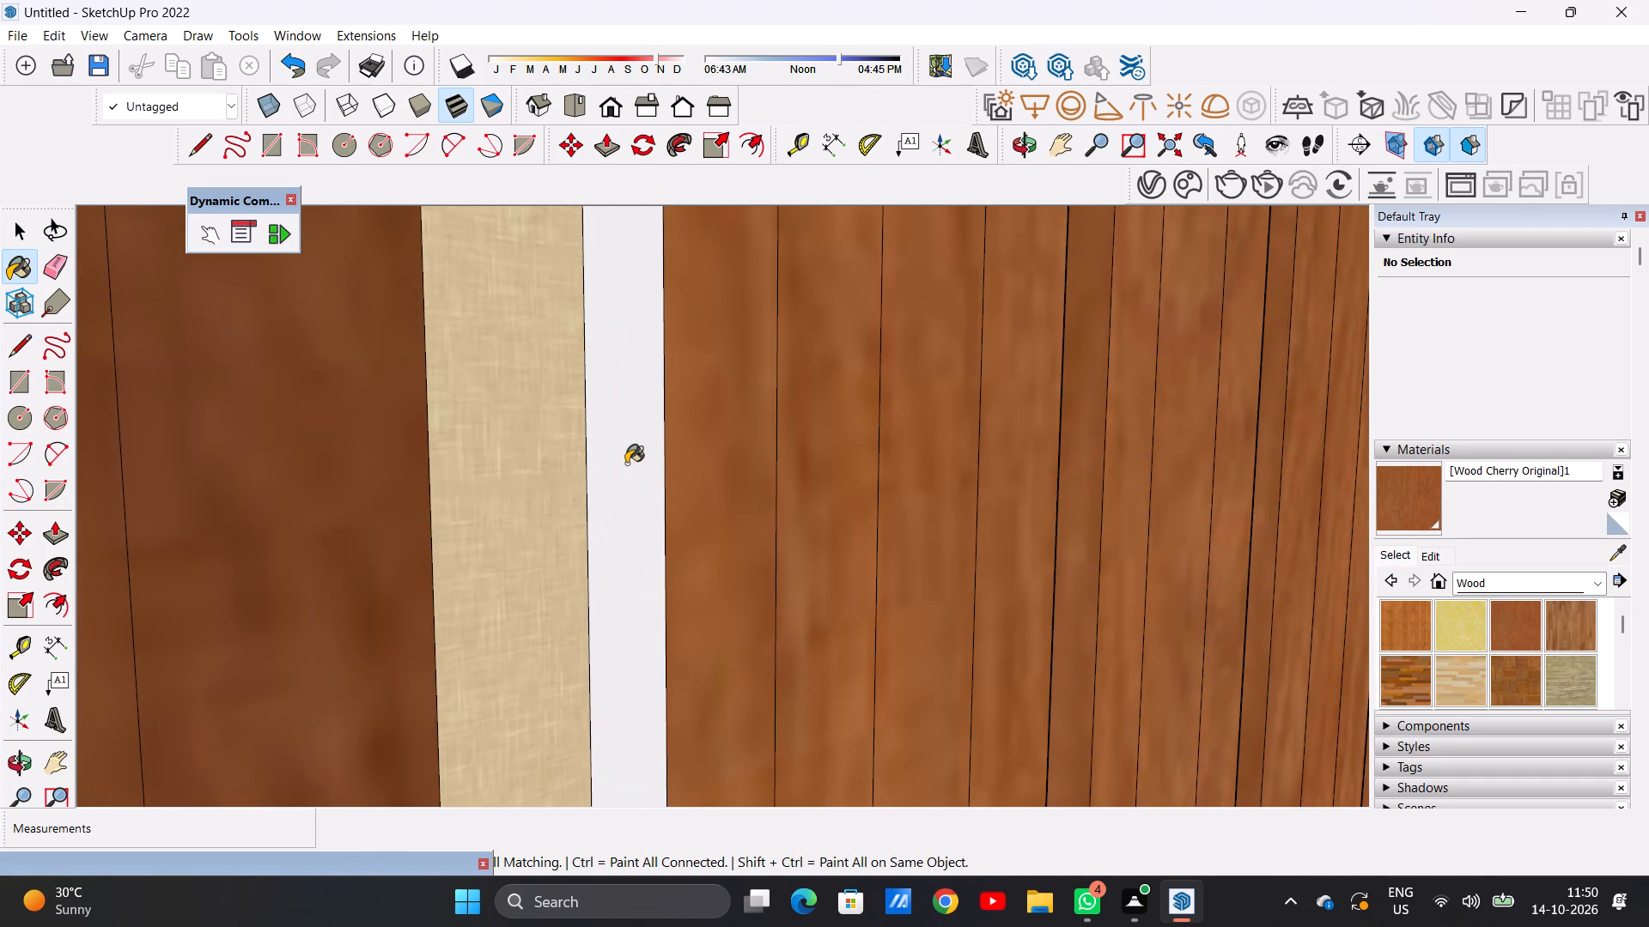
pyautogui.press('space')
# Examine the upper strip wall from the front for cladding faces that still need the cherry wood.
pyautogui.scroll(-20, 656, 440)
pyautogui.scroll(-7, 656, 440)
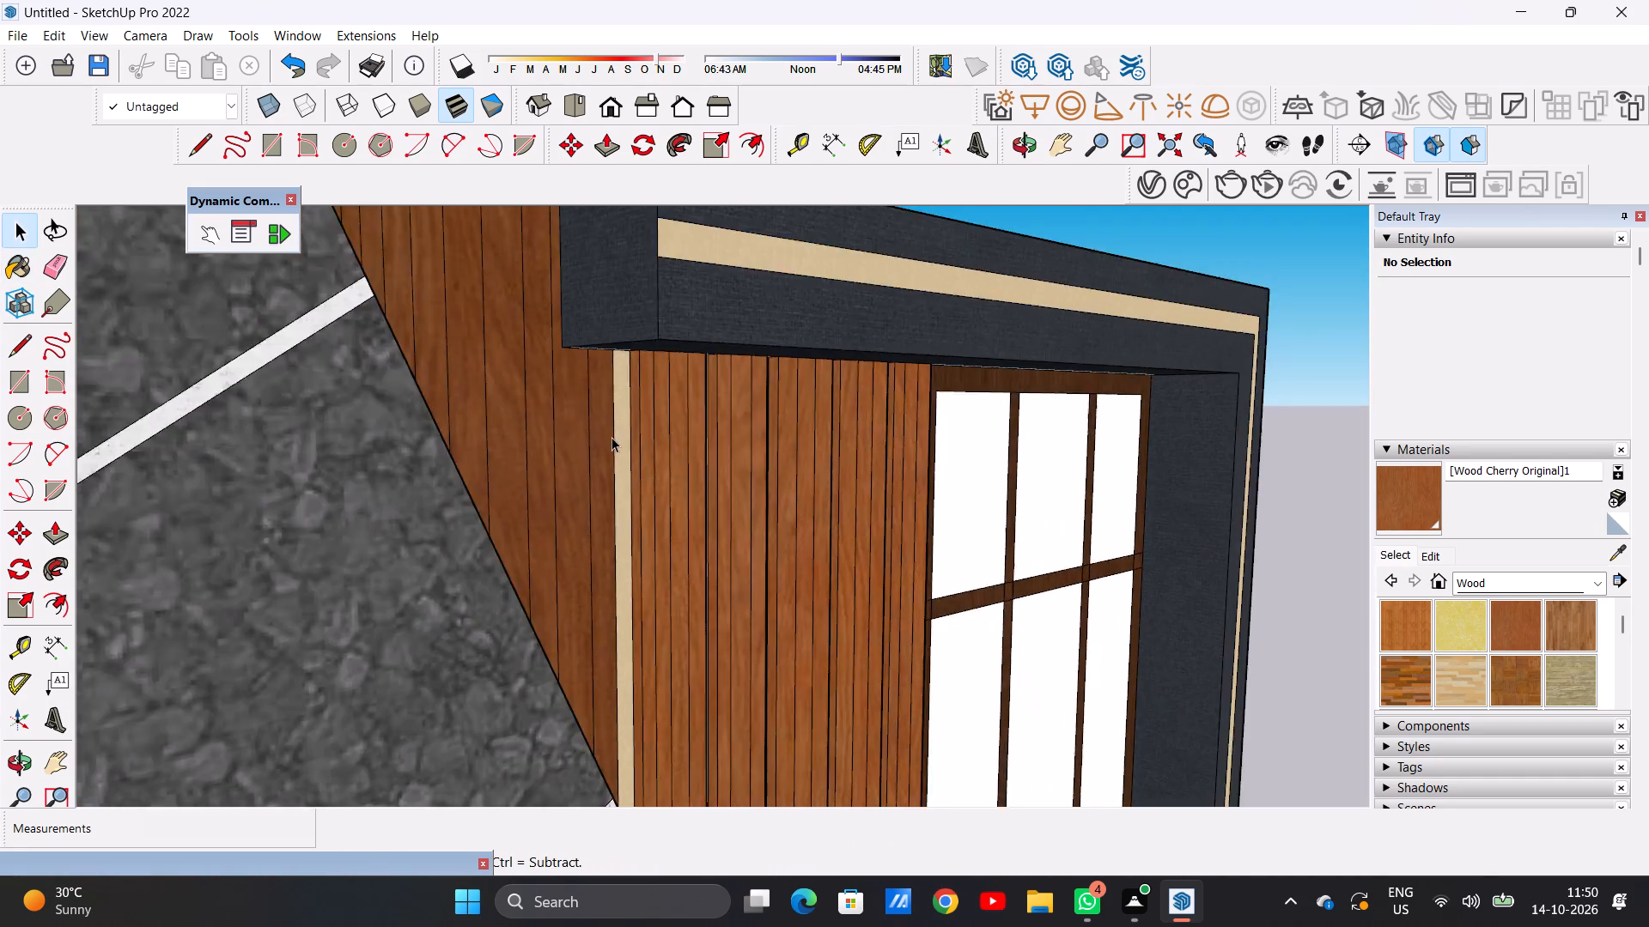
pyautogui.scroll(-4, 612, 437)
pyautogui.moveTo(791, 475); pyautogui.dragTo(528, 458, button='middle')
pyautogui.scroll(-4, 673, 492)
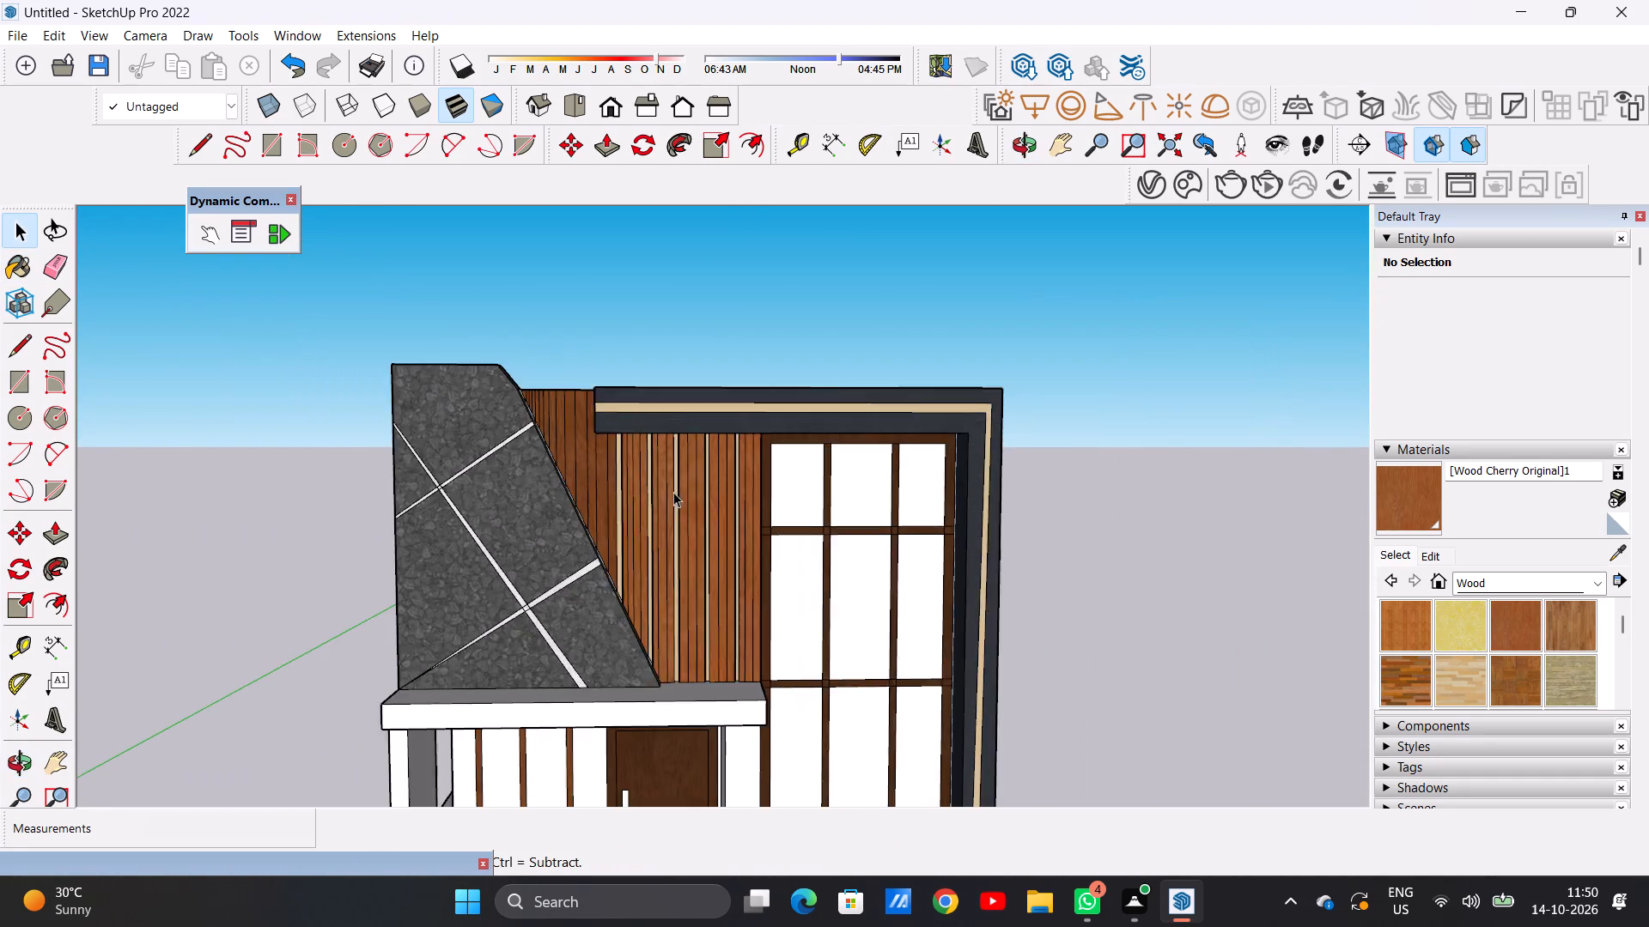
pyautogui.scroll(-4, 673, 492)
pyautogui.scroll(5, 707, 562)
pyautogui.scroll(-4, 714, 547)
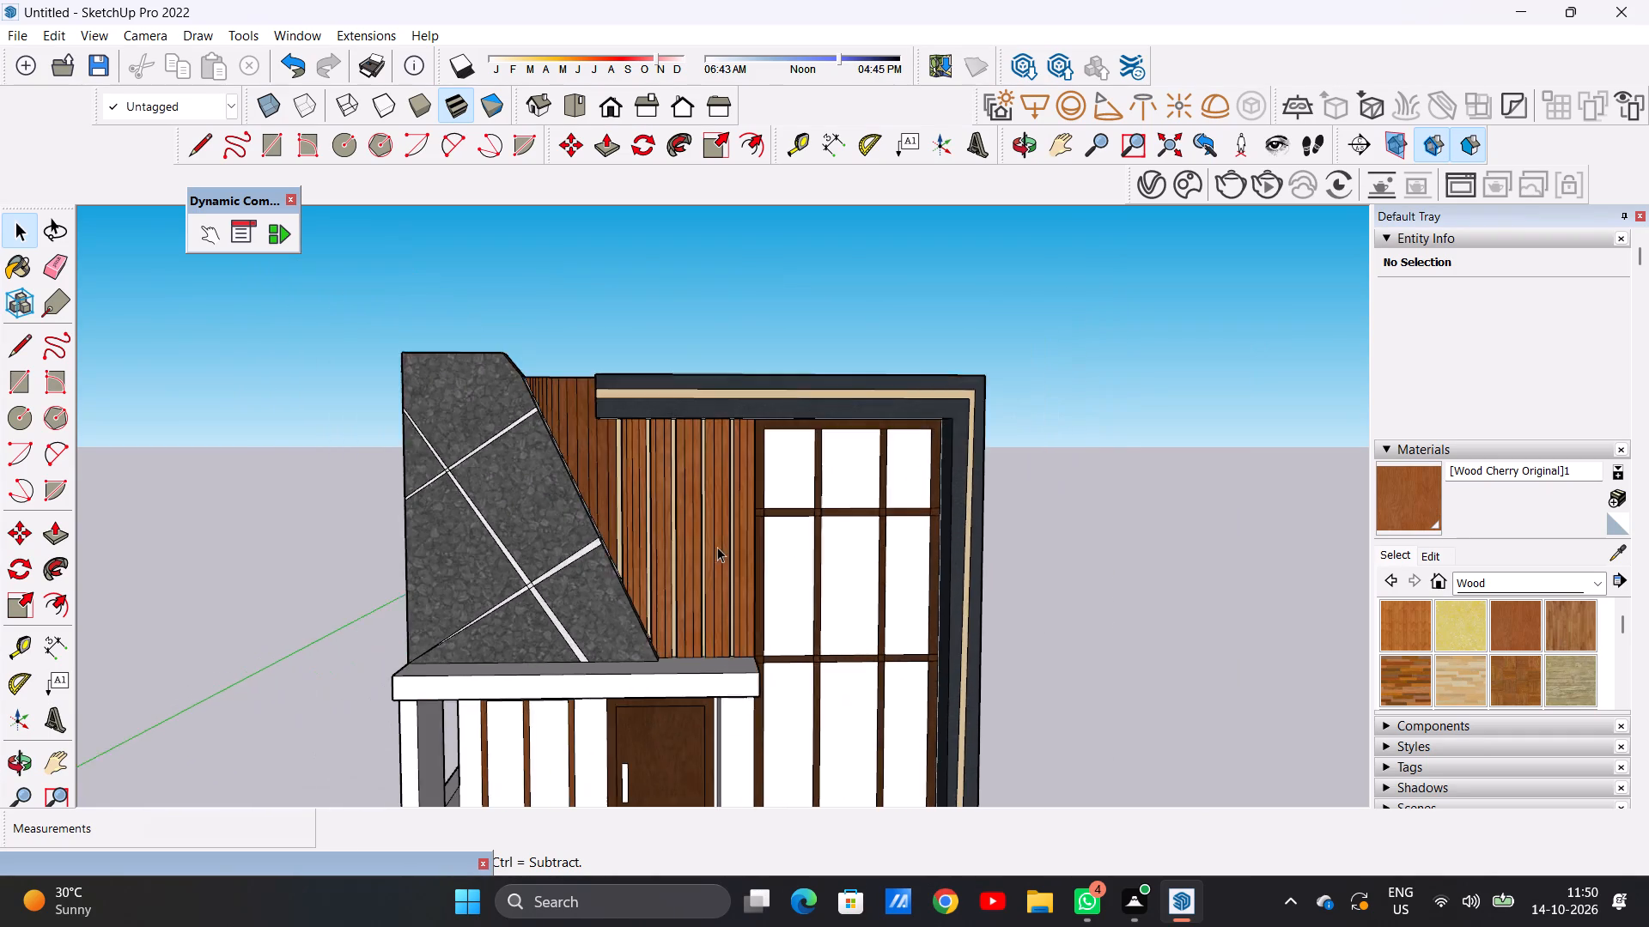
pyautogui.scroll(-8, 717, 547)
pyautogui.scroll(8, 709, 573)
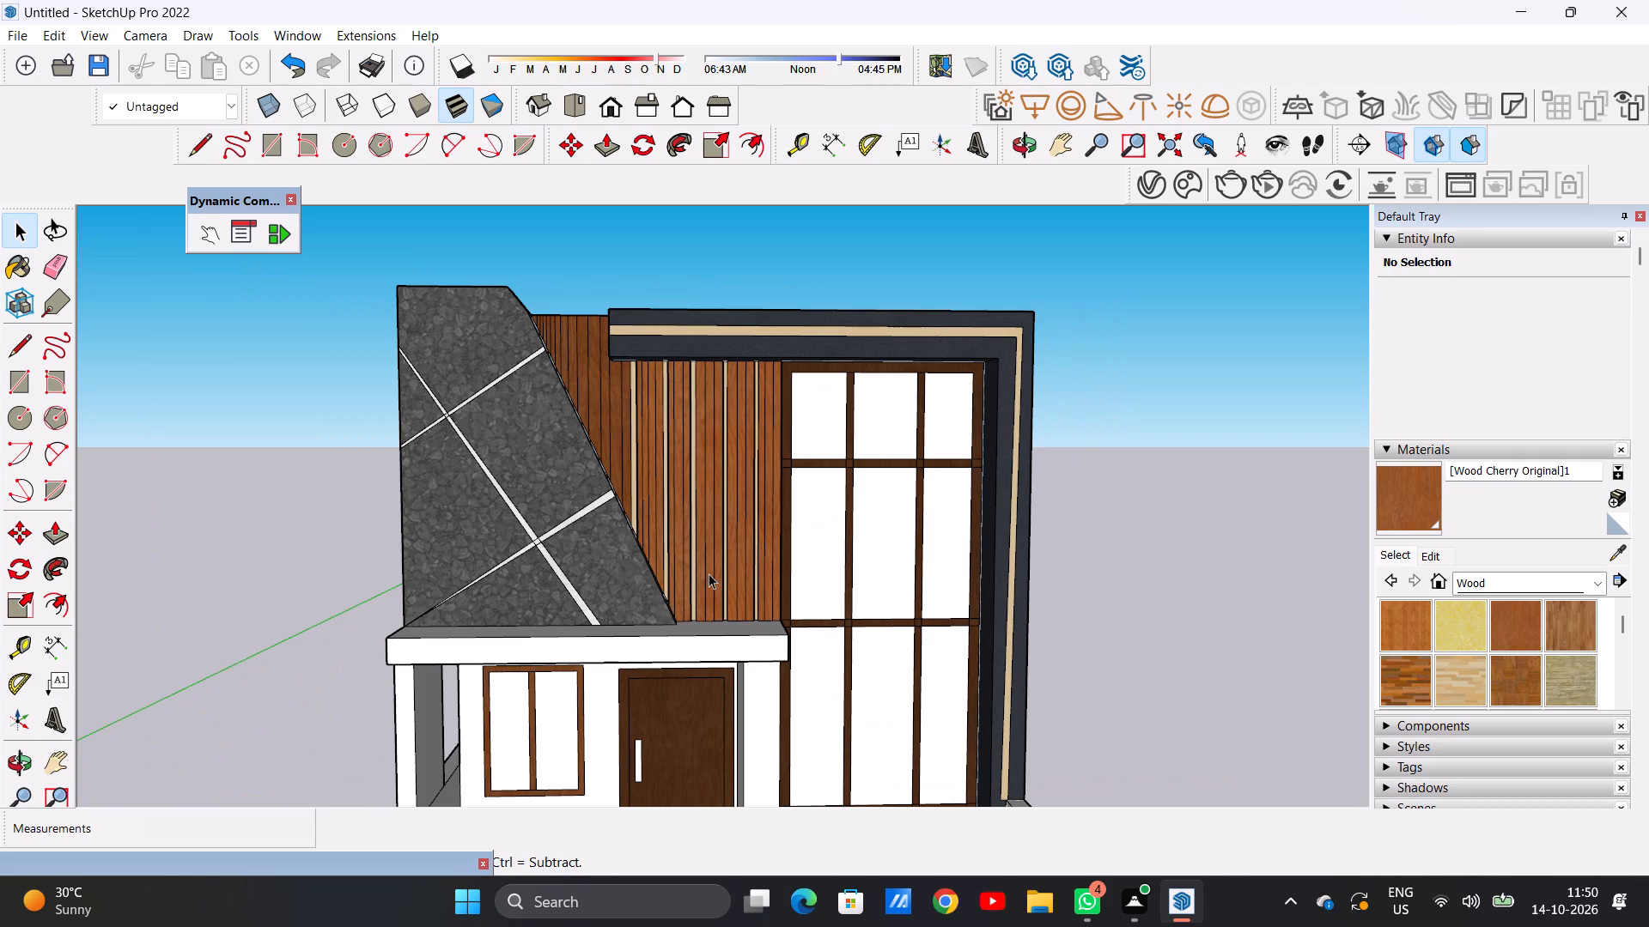
# Paint the first six narrow faces of the recessed upper wall, starting beside the slanted stone wall, with Wood Cherry Original.
pyautogui.click(1421, 504)
pyautogui.scroll(16, 565, 348)
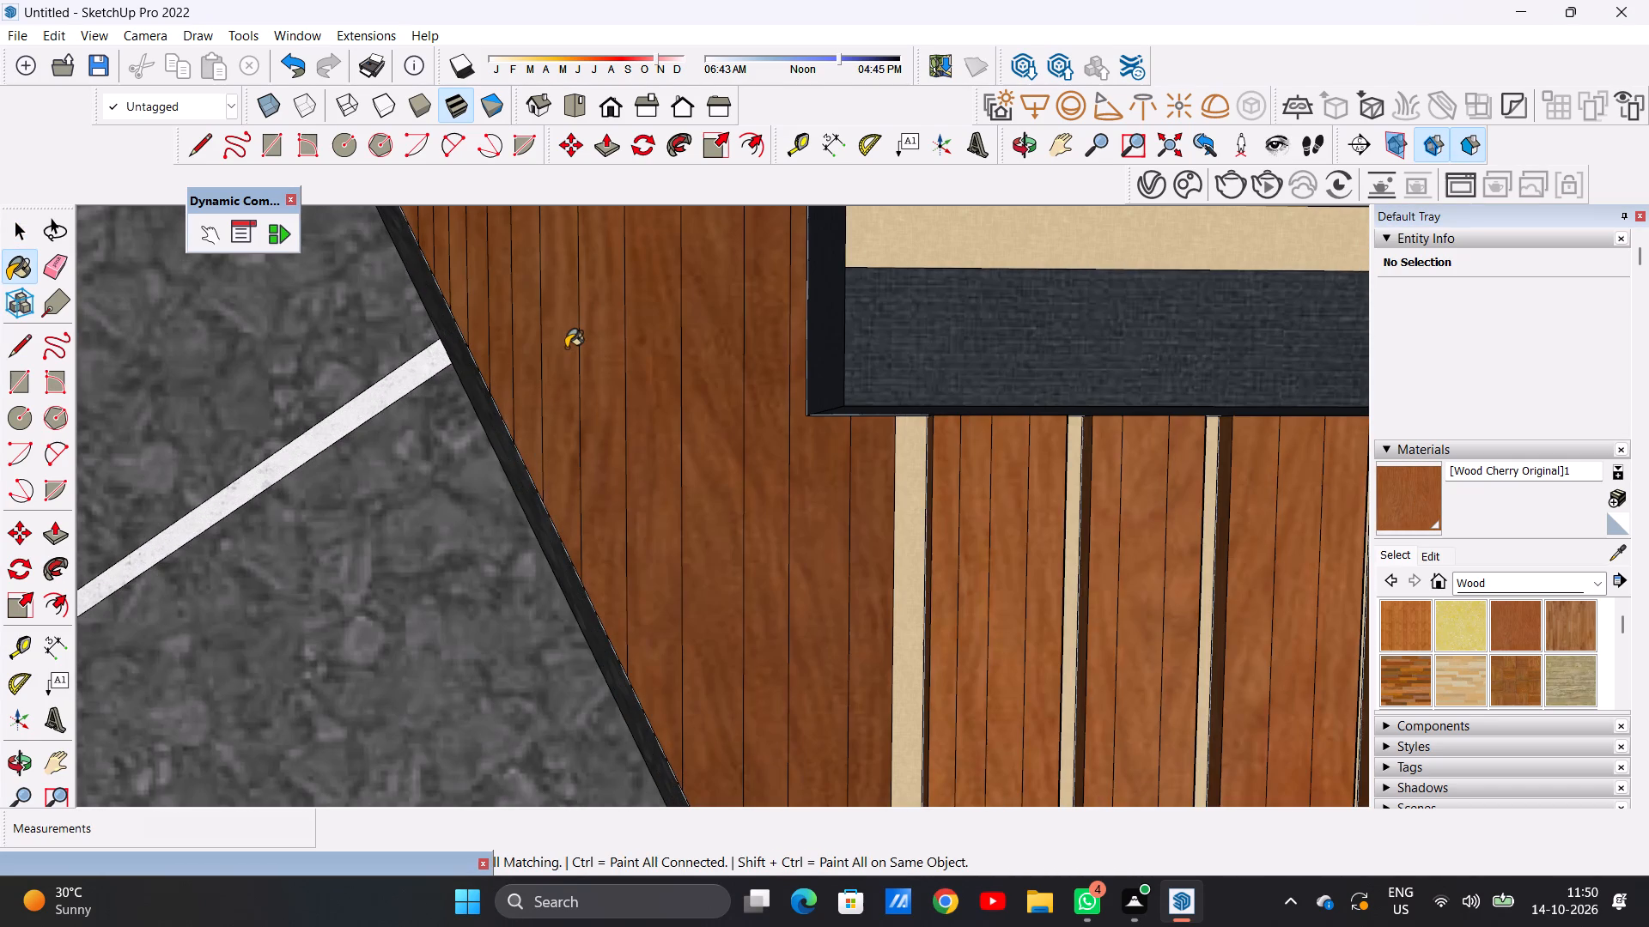
pyautogui.scroll(-3, 566, 355)
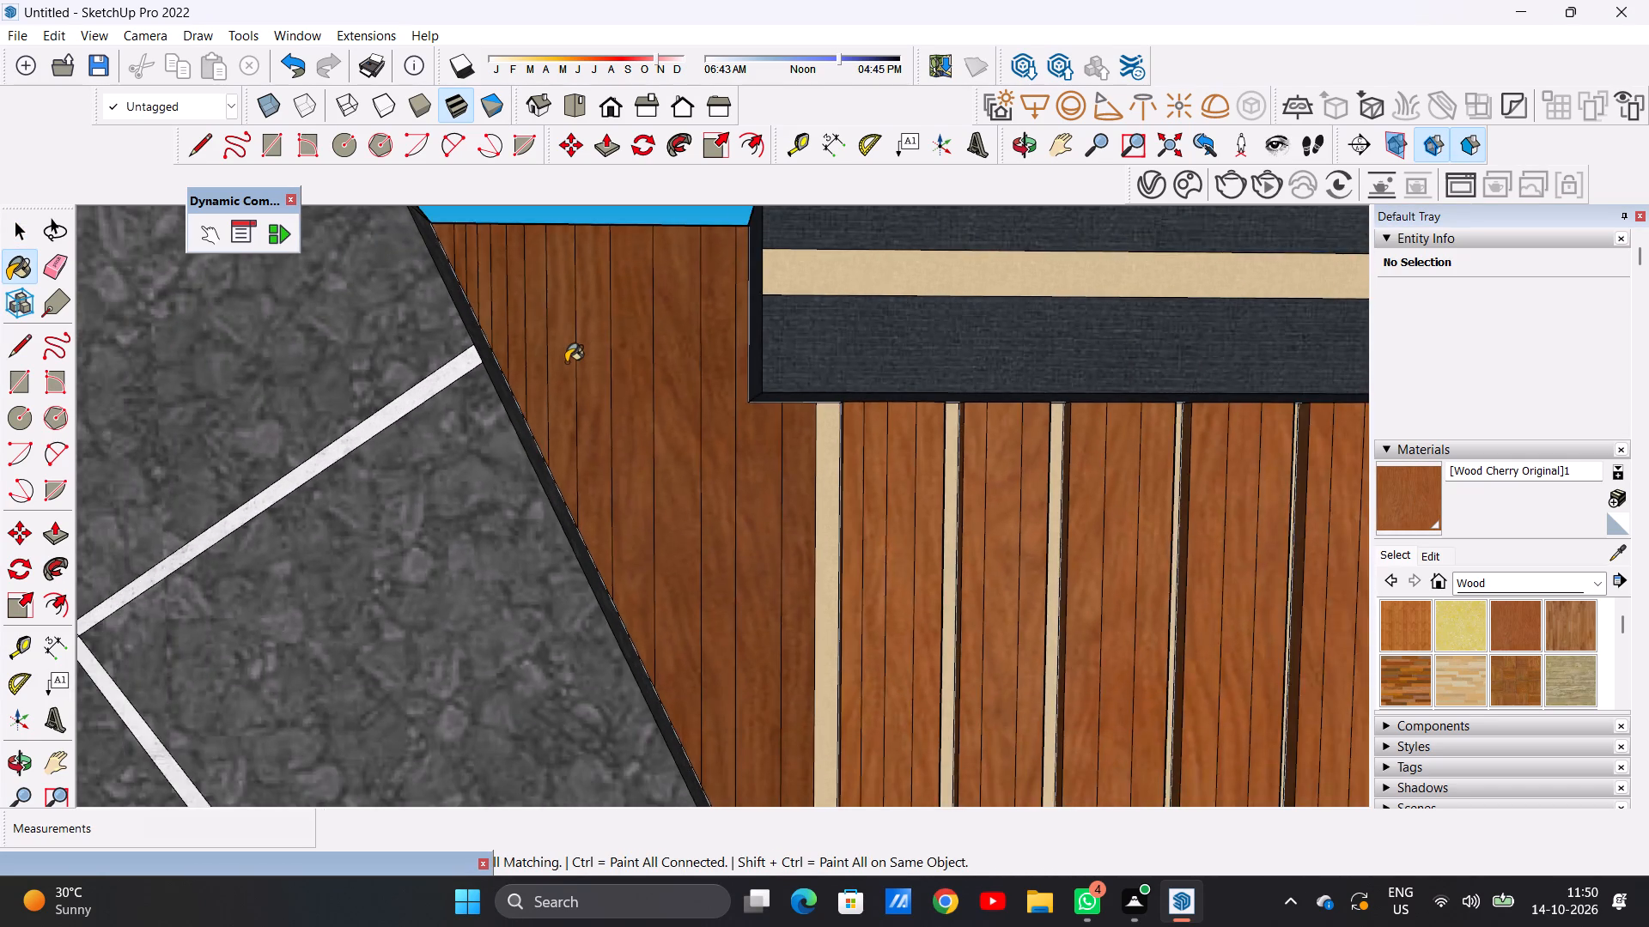
pyautogui.scroll(-5, 566, 367)
pyautogui.scroll(18, 498, 268)
pyautogui.click(473, 314)
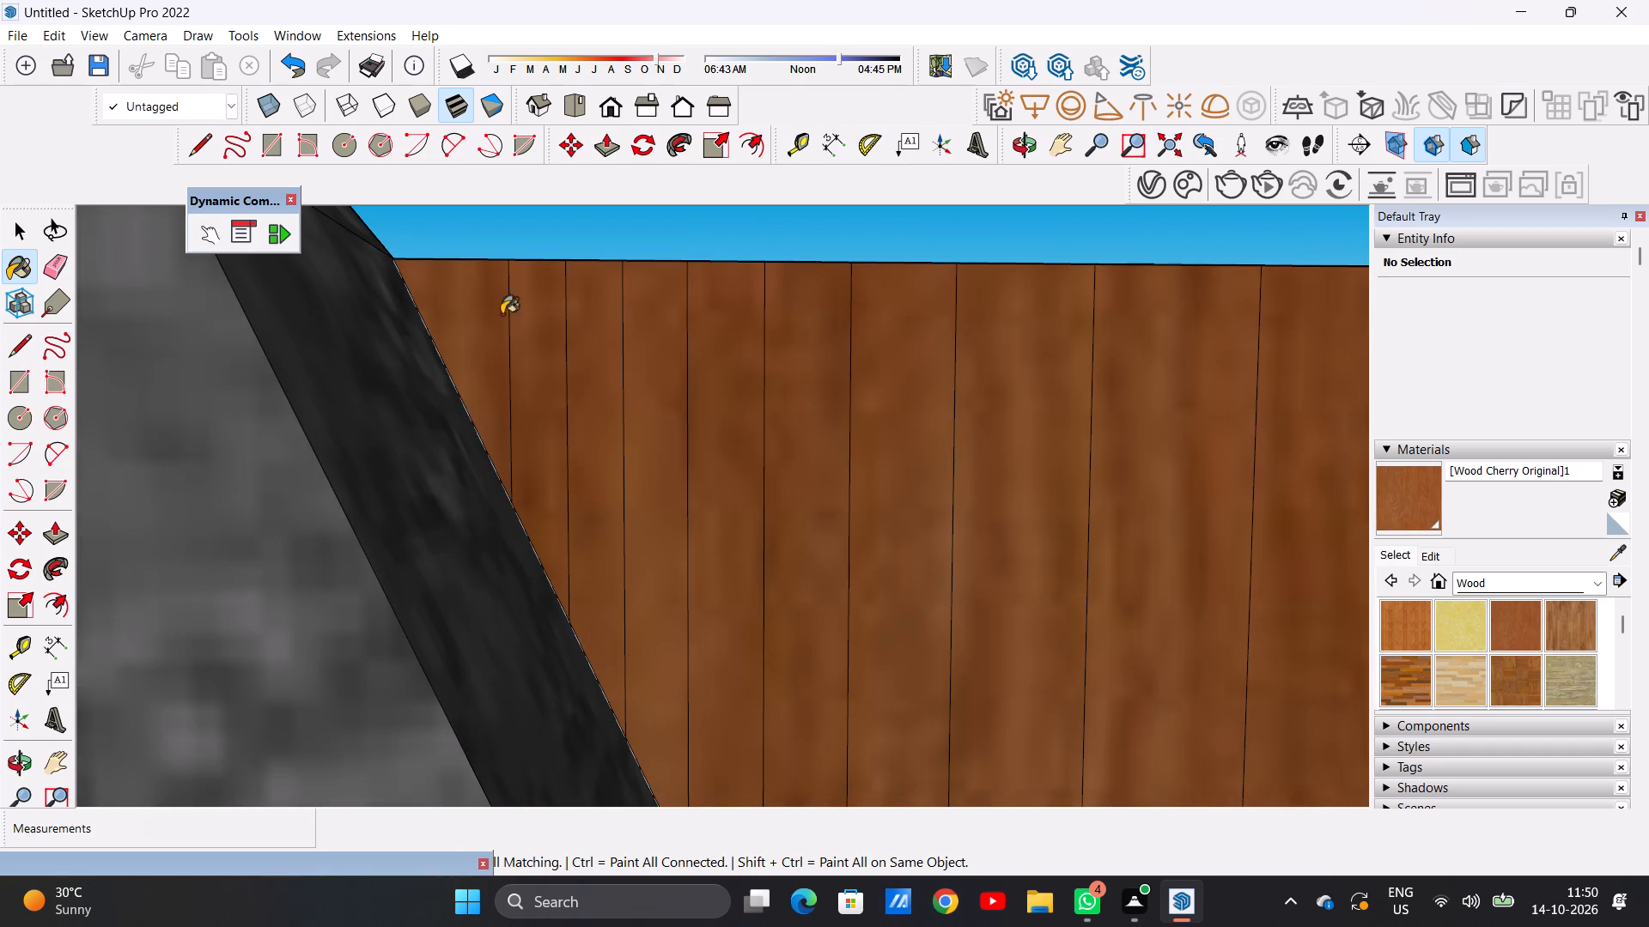
pyautogui.click(526, 314)
pyautogui.click(580, 331)
pyautogui.click(647, 354)
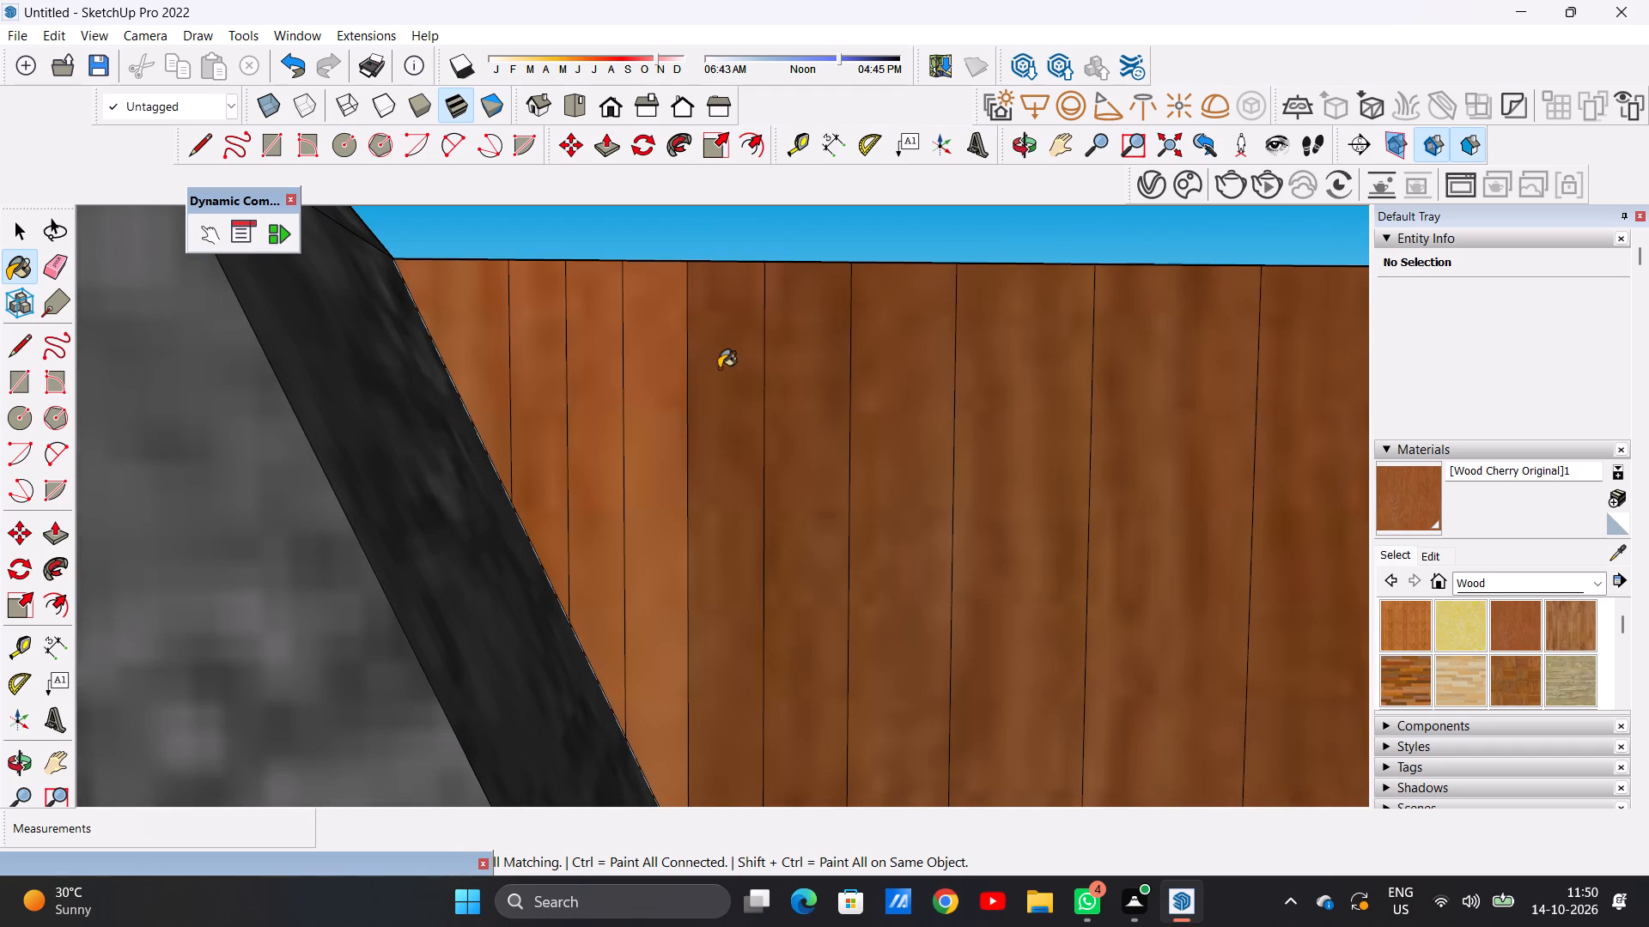
pyautogui.click(719, 368)
pyautogui.click(812, 381)
# Paint the remaining seven narrow faces of the recessed upper wall, up to the dark frame, with Wood Cherry Original.
pyautogui.scroll(-12, 692, 369)
pyautogui.scroll(5, 749, 350)
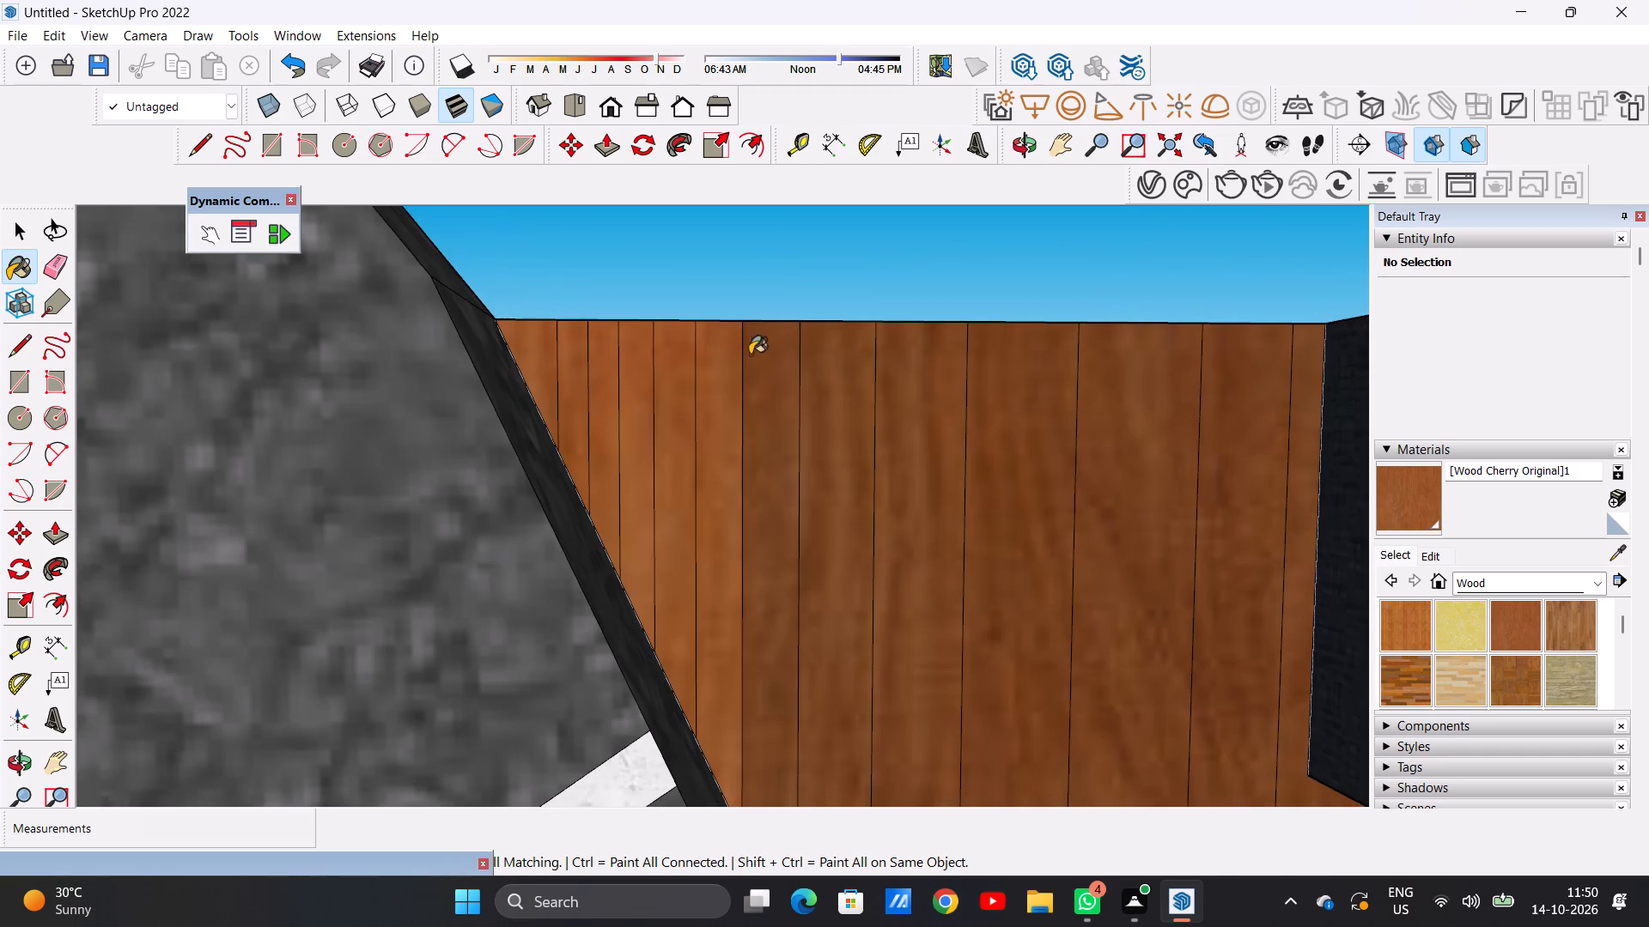
pyautogui.click(758, 369)
pyautogui.click(837, 390)
pyautogui.click(909, 398)
pyautogui.click(985, 415)
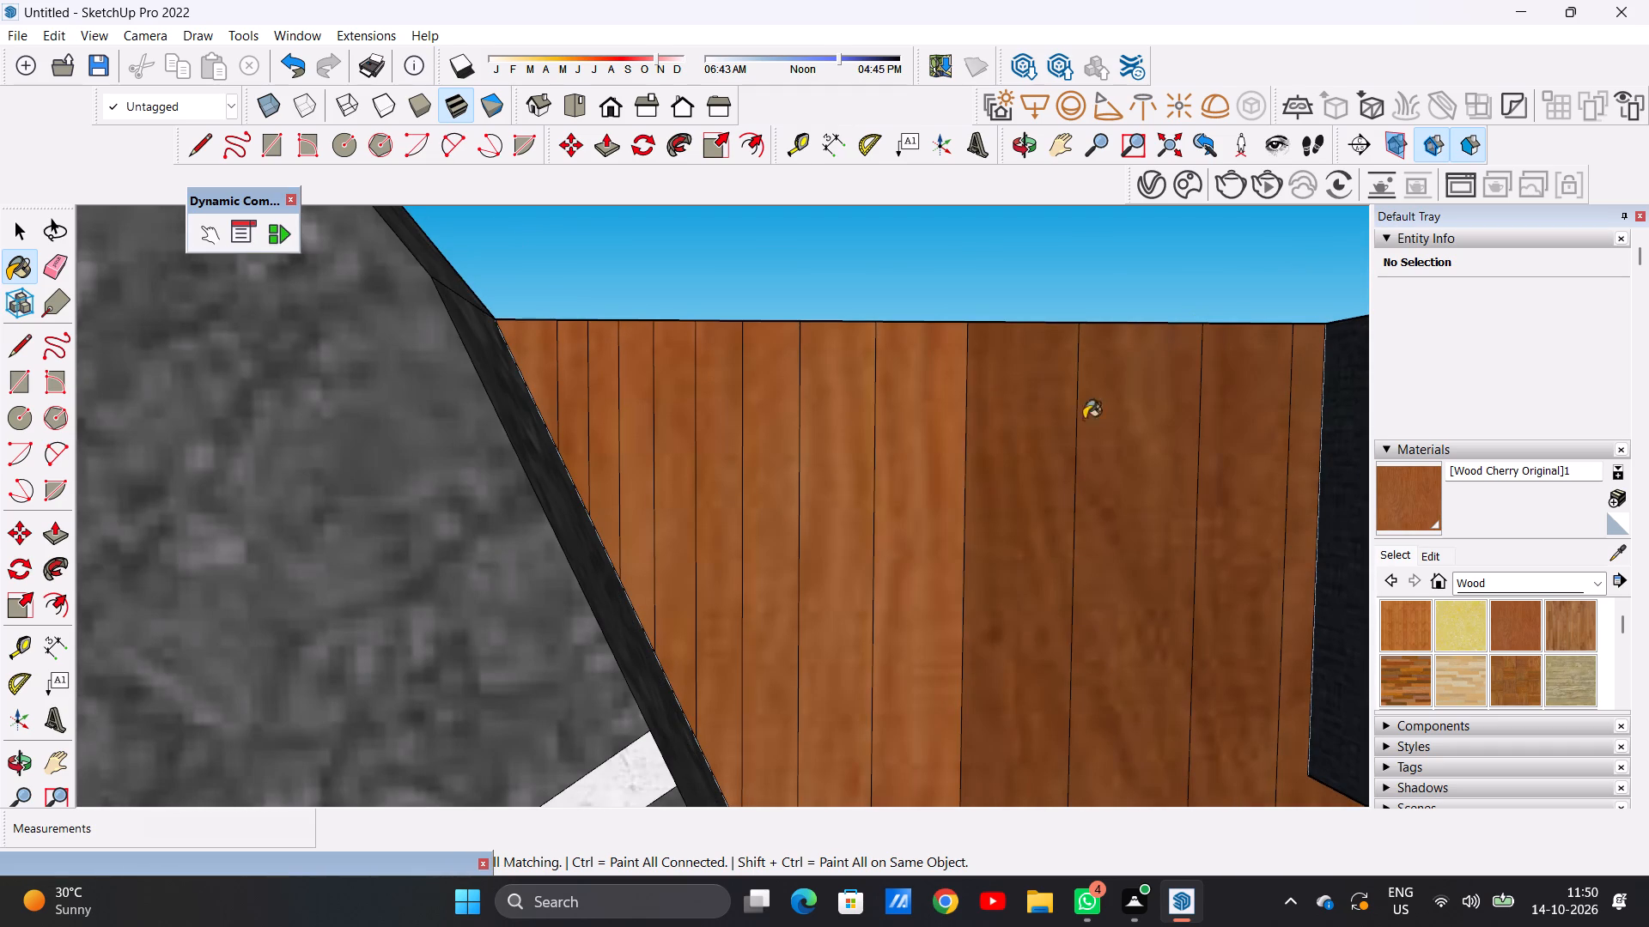
pyautogui.click(1117, 428)
pyautogui.click(1223, 433)
pyautogui.click(1311, 433)
pyautogui.scroll(-2, 1033, 418)
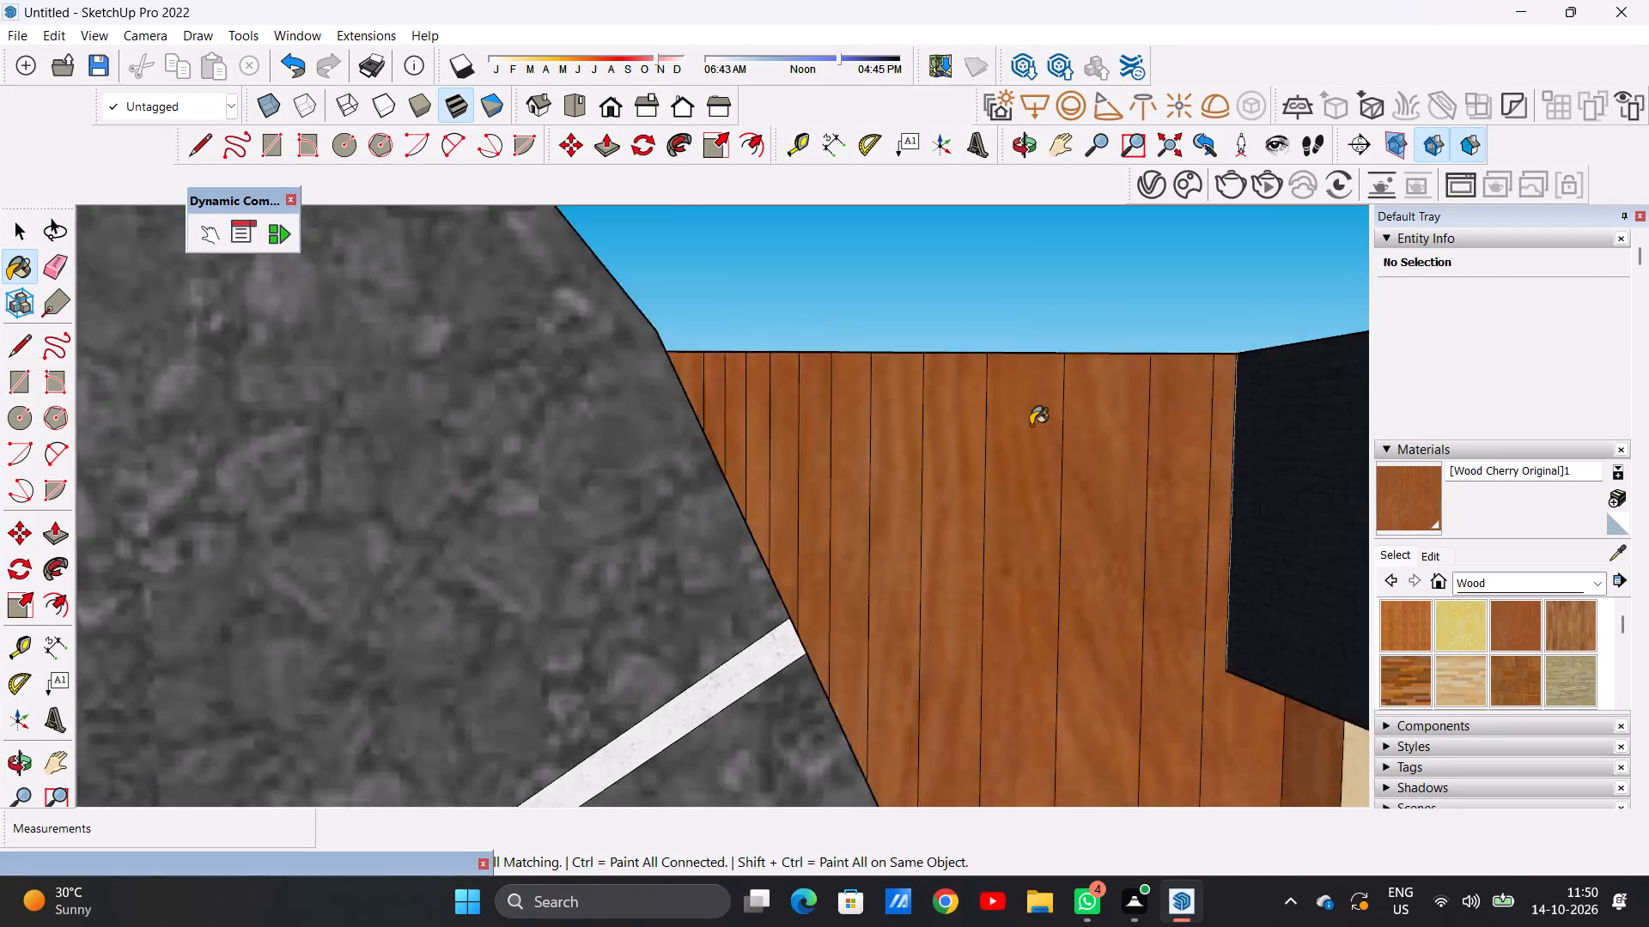
pyautogui.scroll(-20, 1031, 425)
pyautogui.scroll(-12, 1031, 425)
pyautogui.scroll(6, 1137, 645)
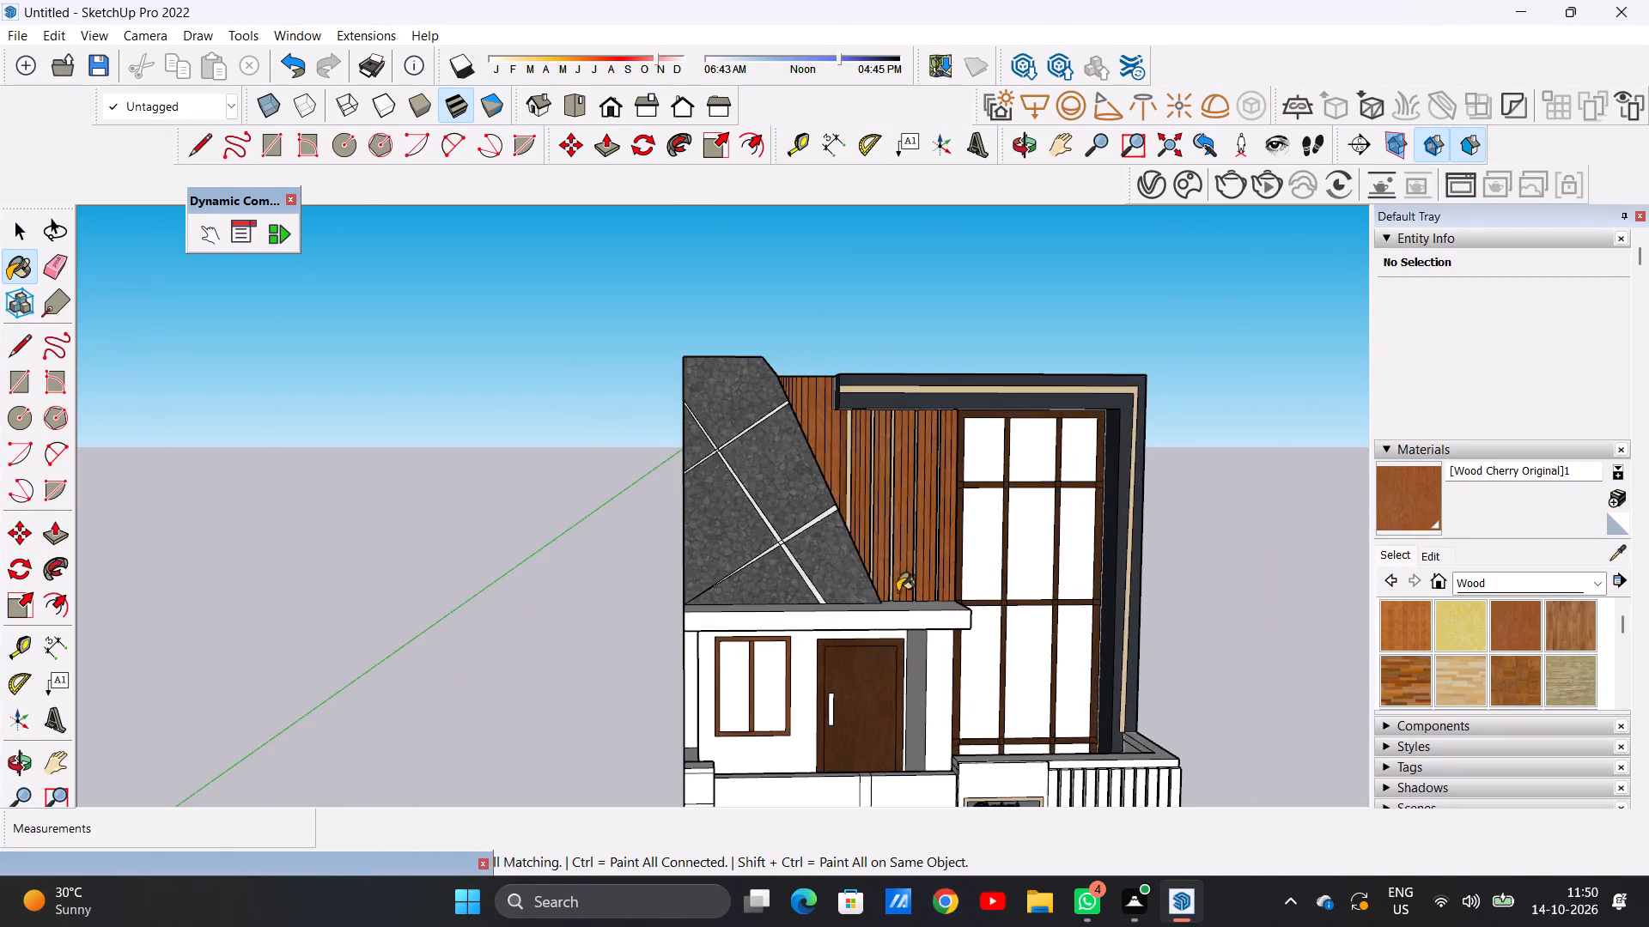
pyautogui.scroll(5, 895, 582)
pyautogui.press('space')
# Review the finished cherry-wood wall on the full front elevation.
pyautogui.scroll(-5, 895, 582)
pyautogui.moveTo(1036, 510); pyautogui.dragTo(891, 531, button='middle')
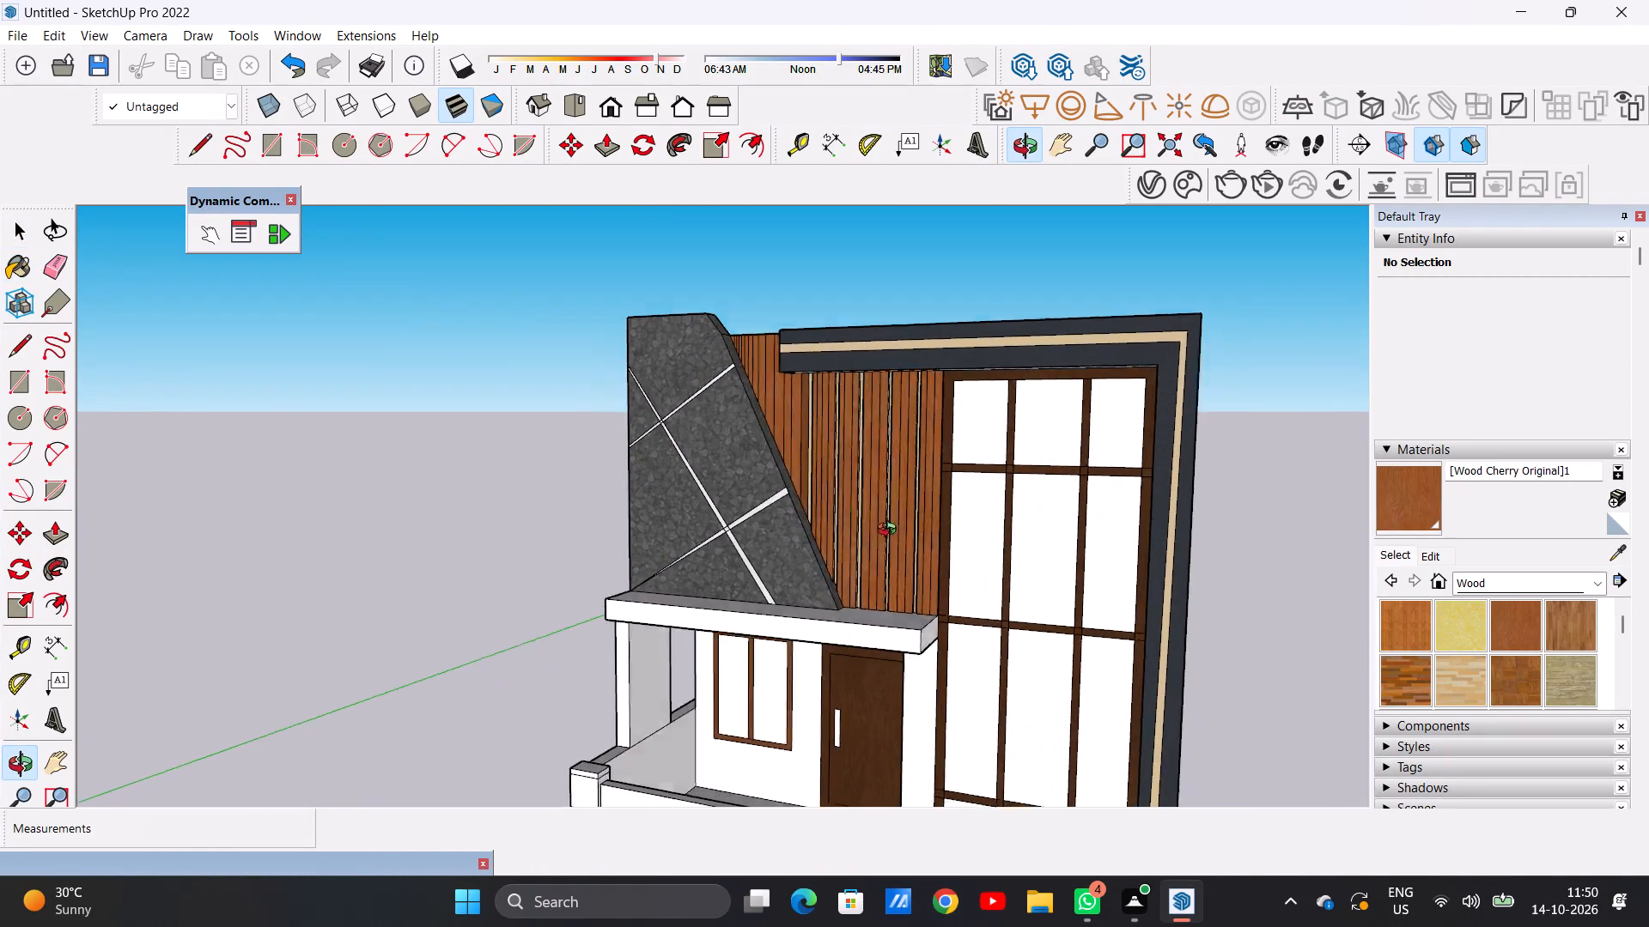
pyautogui.moveTo(891, 531); pyautogui.dragTo(983, 518, button='middle')
pyautogui.scroll(-7, 897, 467)
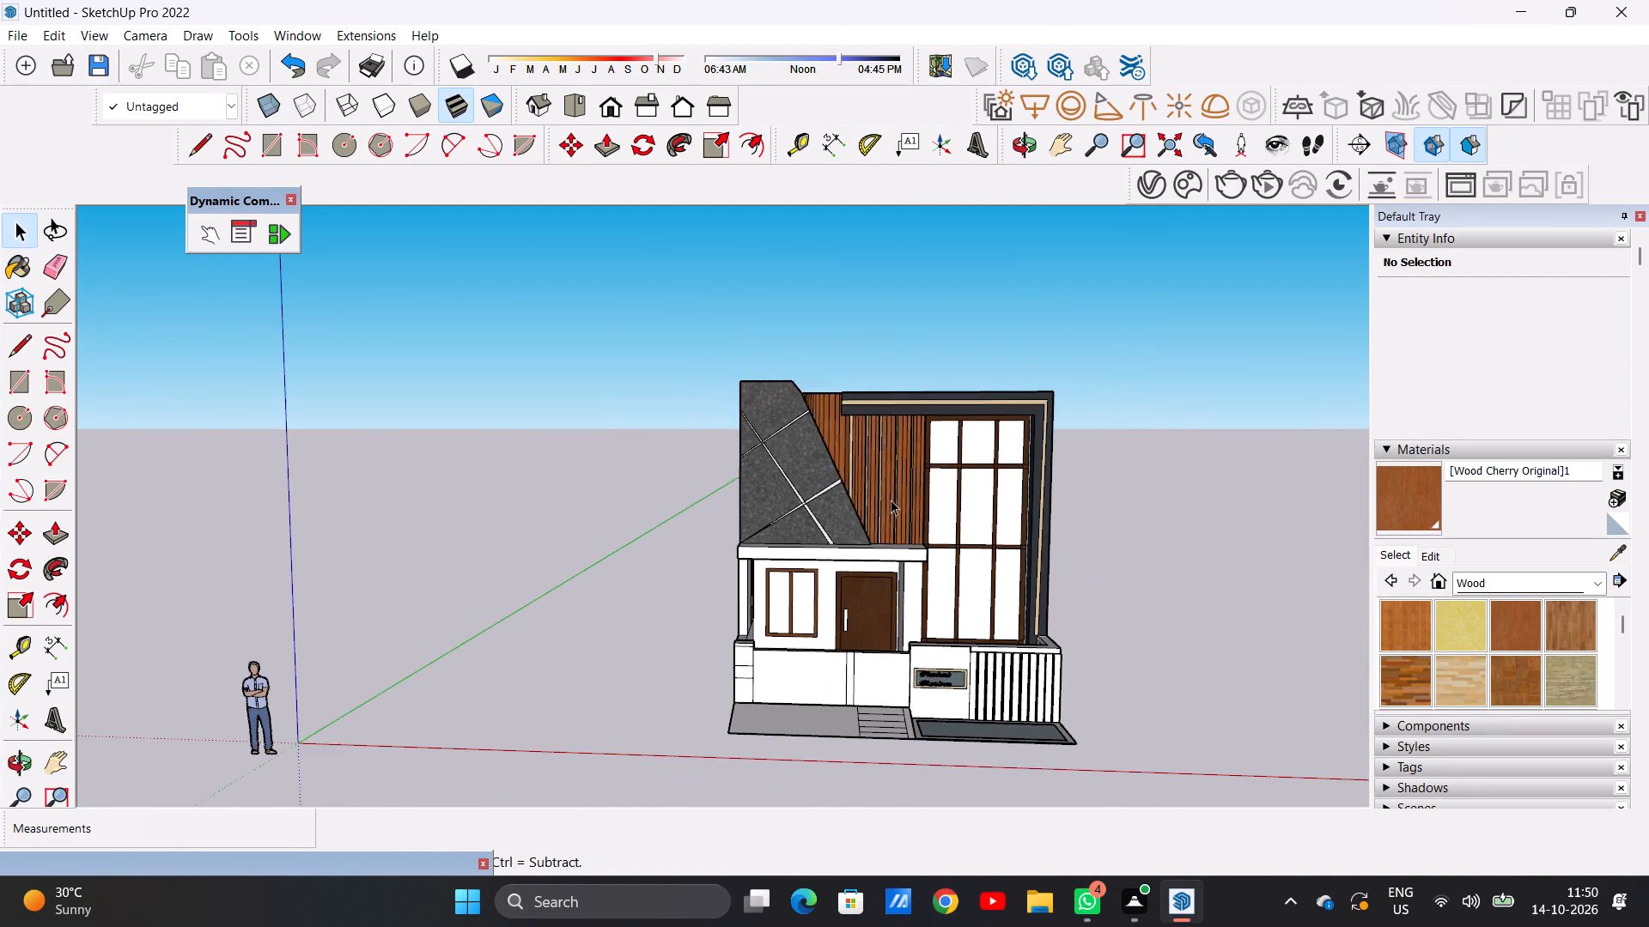
pyautogui.scroll(5, 970, 535)
pyautogui.scroll(-5, 784, 562)
pyautogui.scroll(-1, 694, 623)
pyautogui.scroll(4, 694, 623)
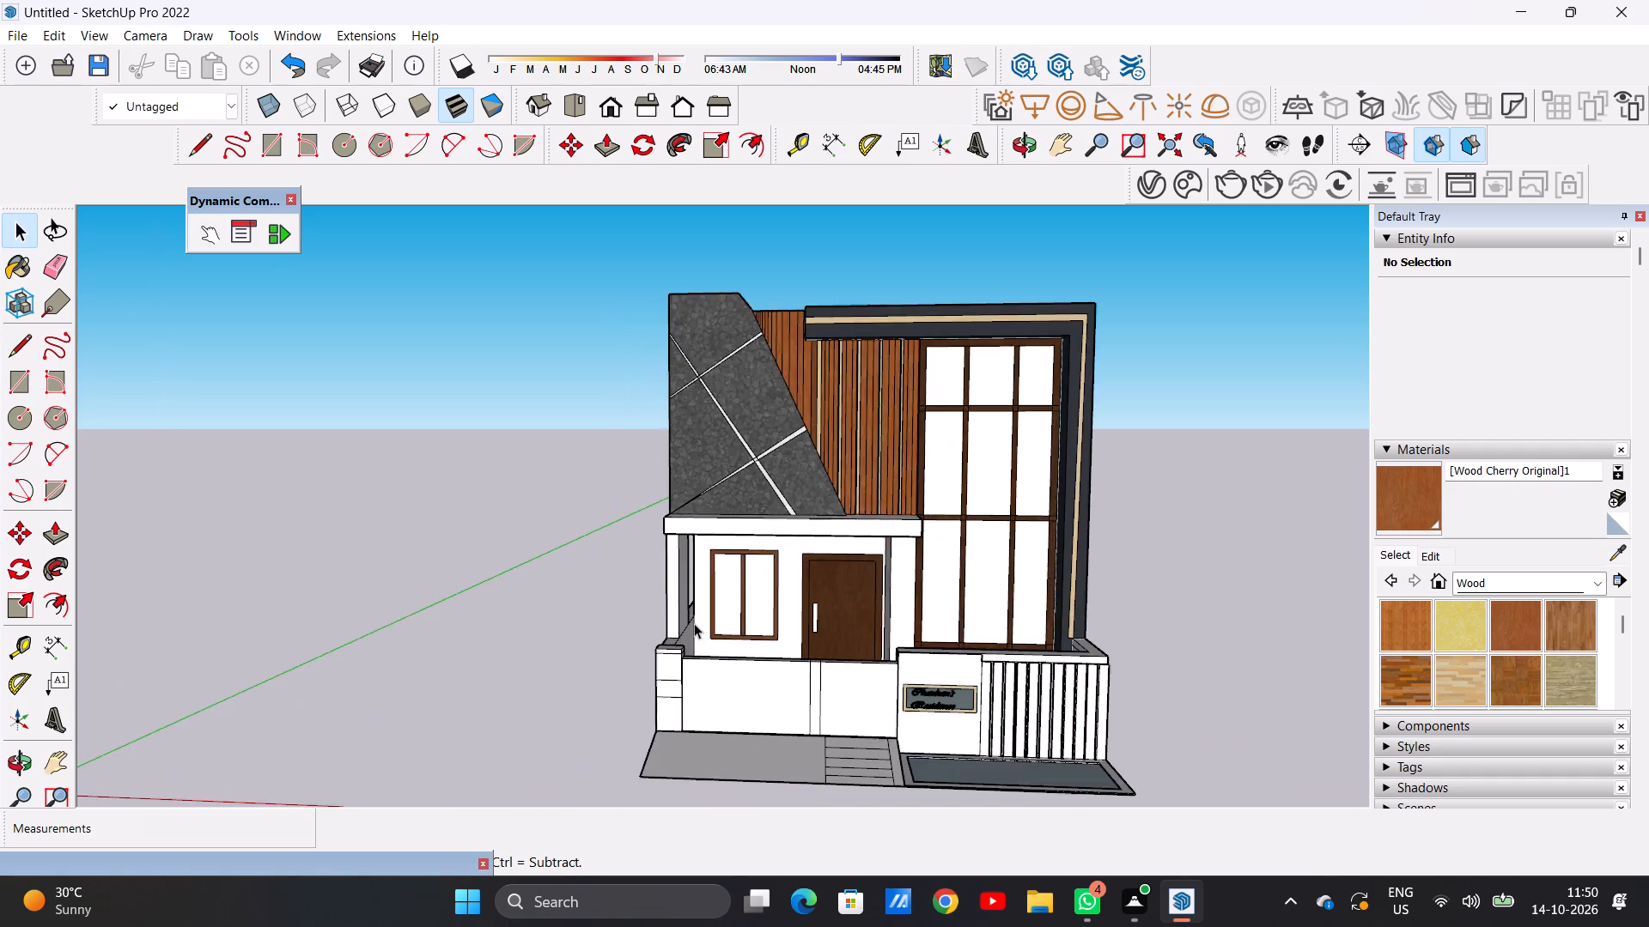
# Paint the front face of the porch roof slab with Formica Graystone from the Synthetic Surfaces materials.
pyautogui.scroll(8, 694, 623)
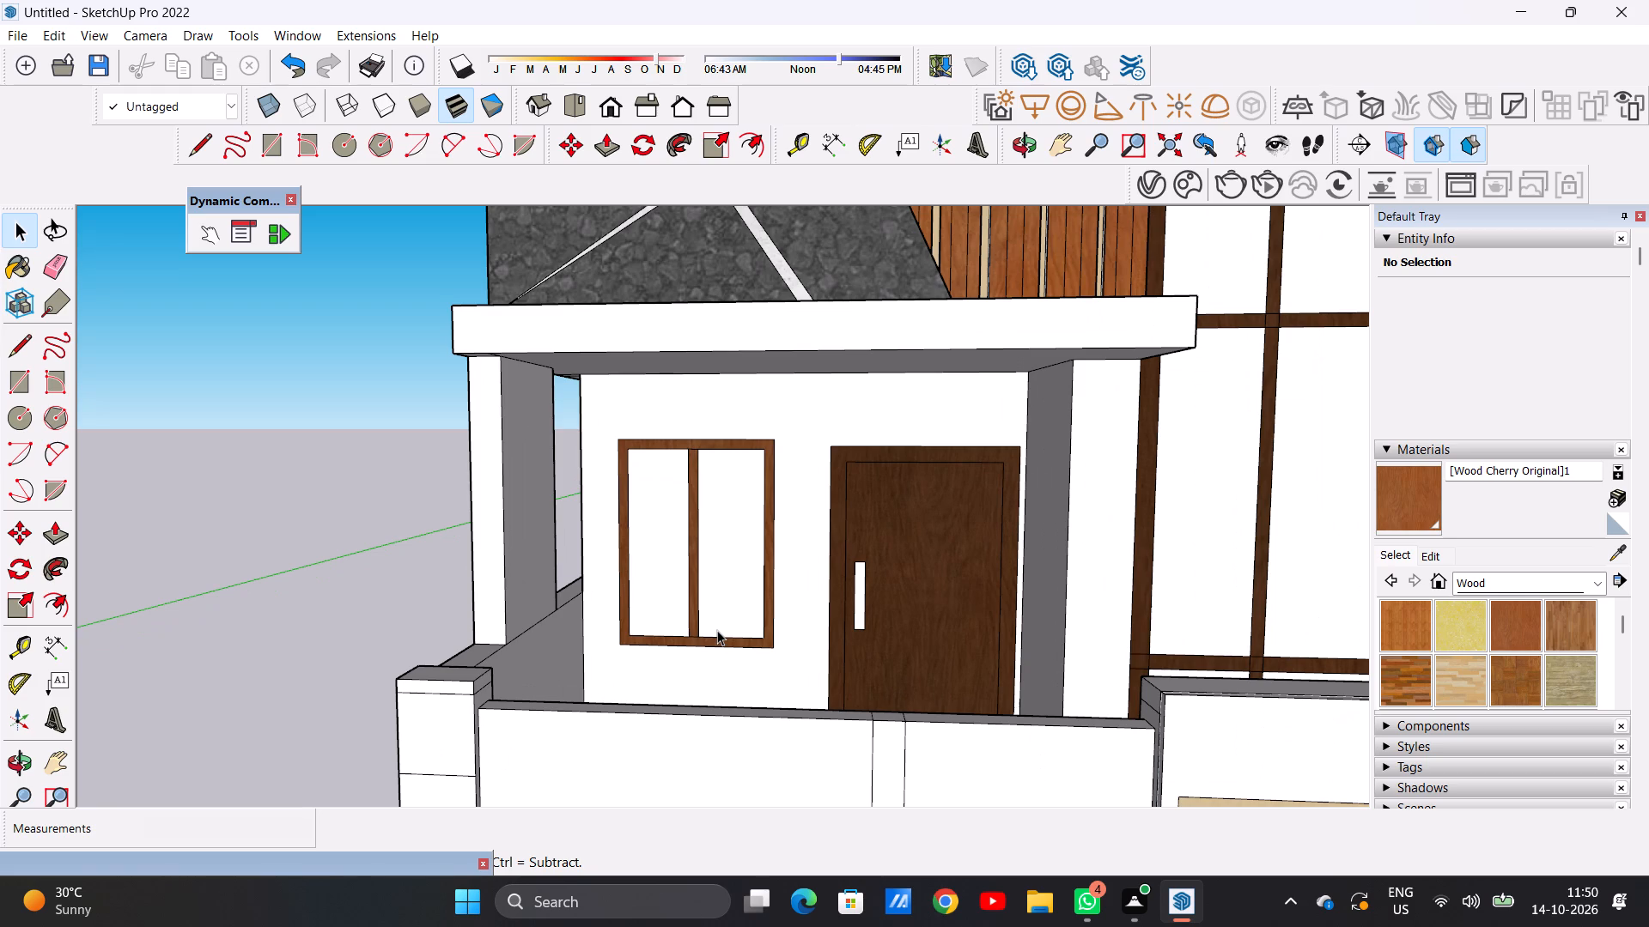
pyautogui.scroll(-4, 729, 521)
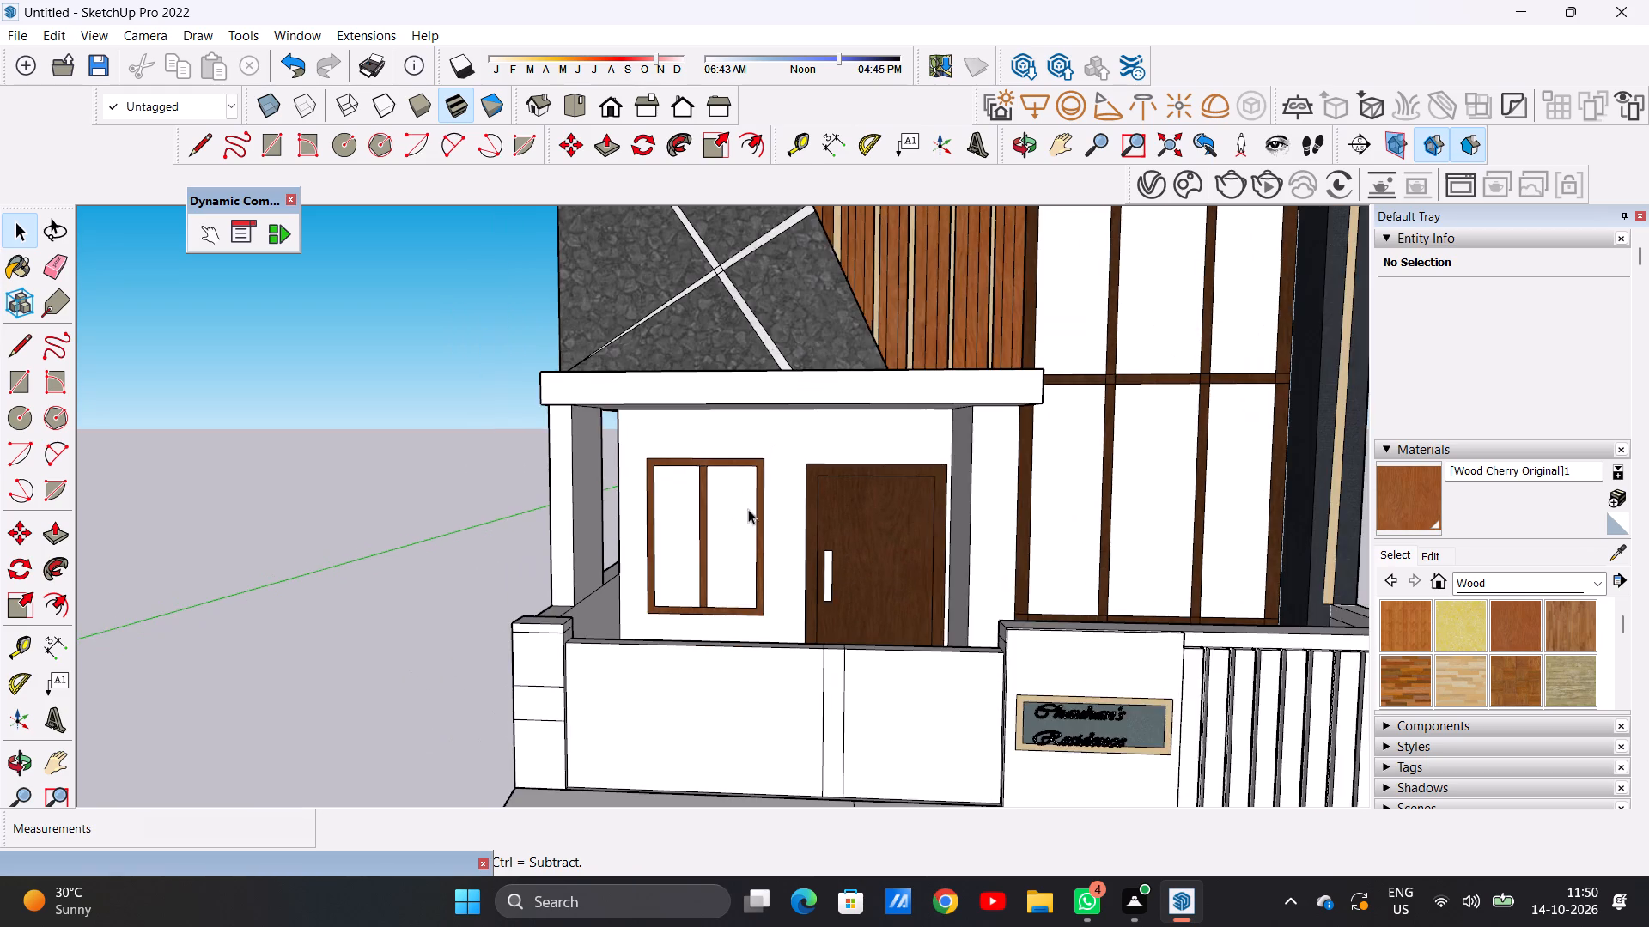
pyautogui.moveTo(751, 510); pyautogui.dragTo(770, 491, button='middle')
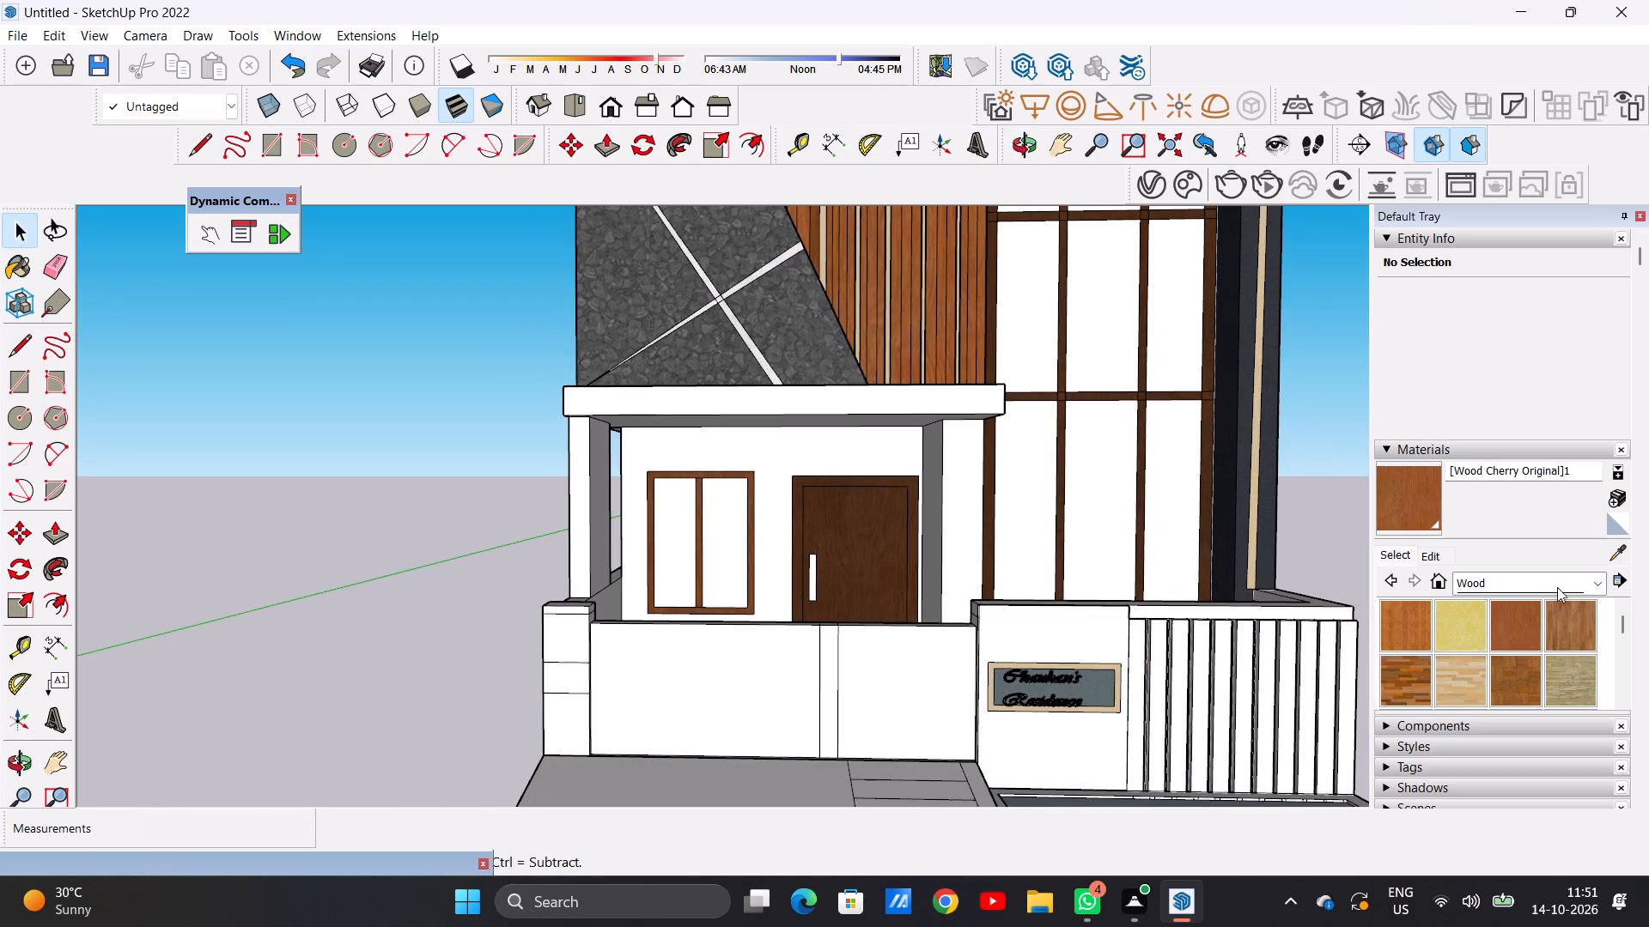
pyautogui.click(1596, 578)
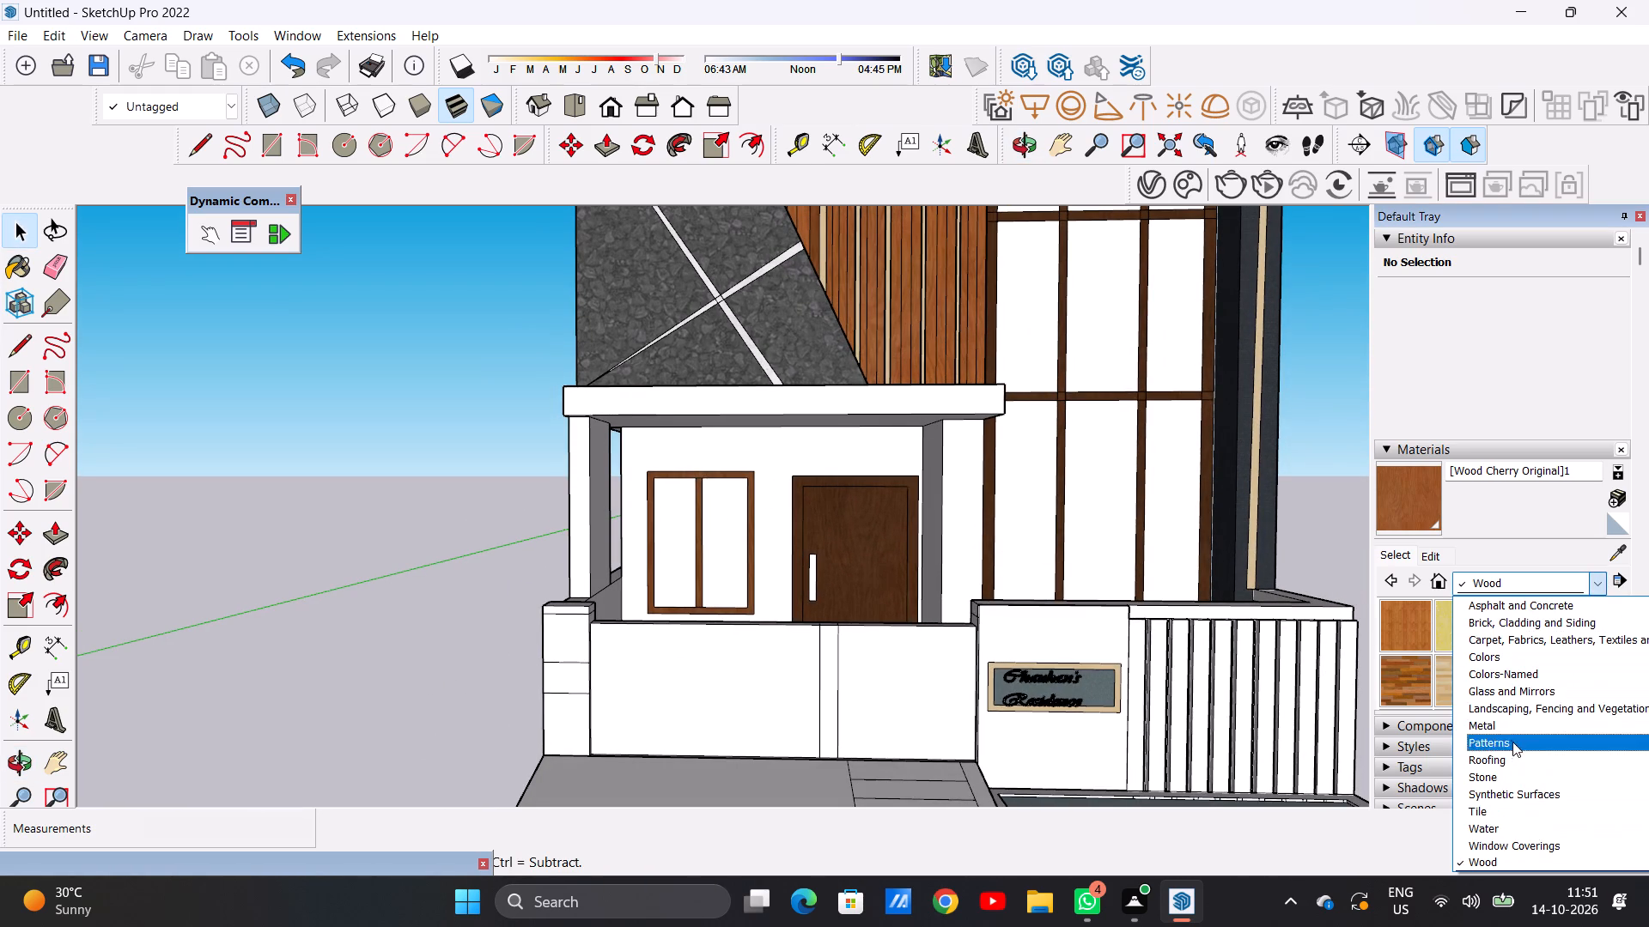
pyautogui.click(1496, 801)
pyautogui.click(1512, 632)
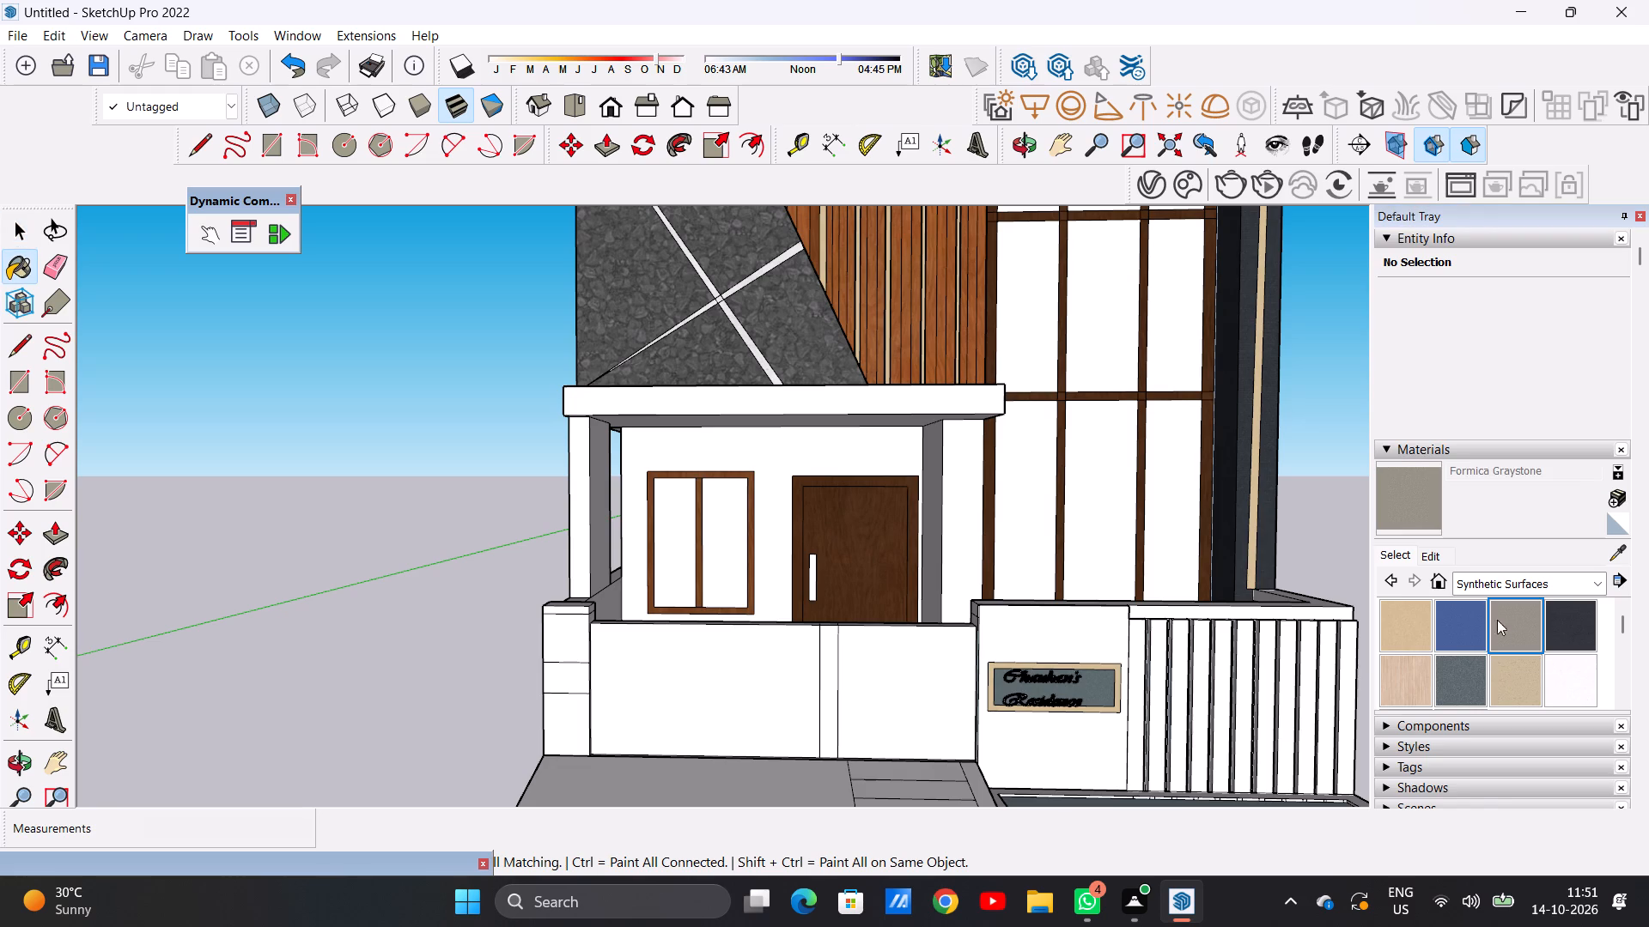
pyautogui.scroll(12, 913, 370)
pyautogui.click(904, 418)
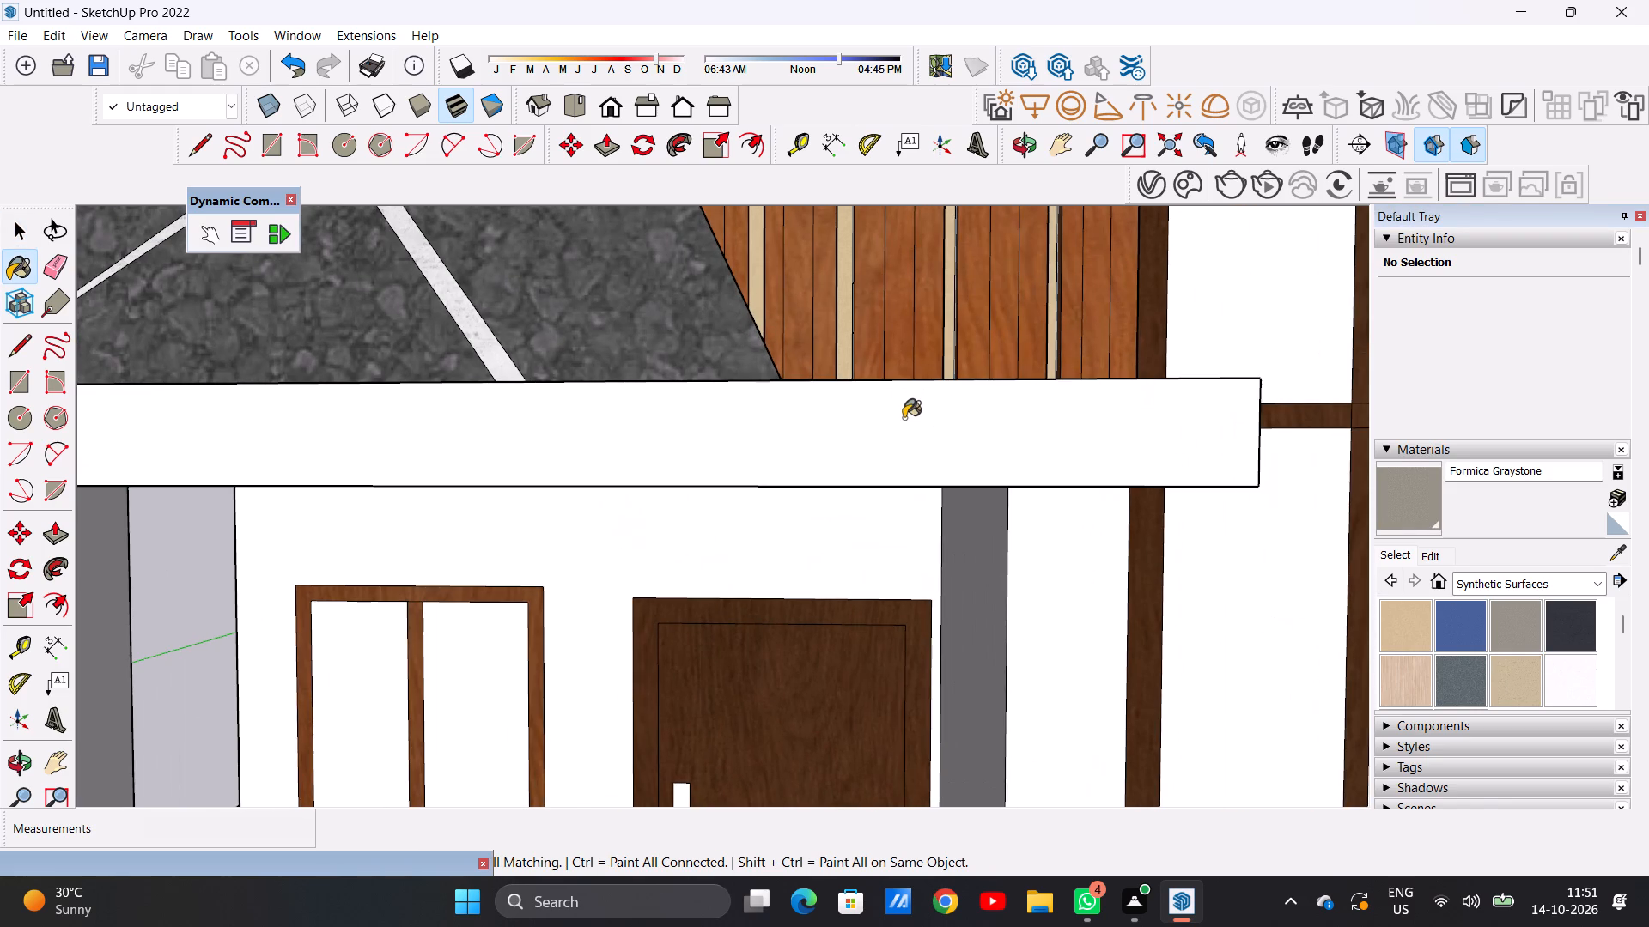
# Paint the top and underside of the porch roof slab with Formica Speckled Grey.
pyautogui.scroll(-10, 896, 402)
pyautogui.moveTo(918, 342); pyautogui.dragTo(897, 370, button='middle')
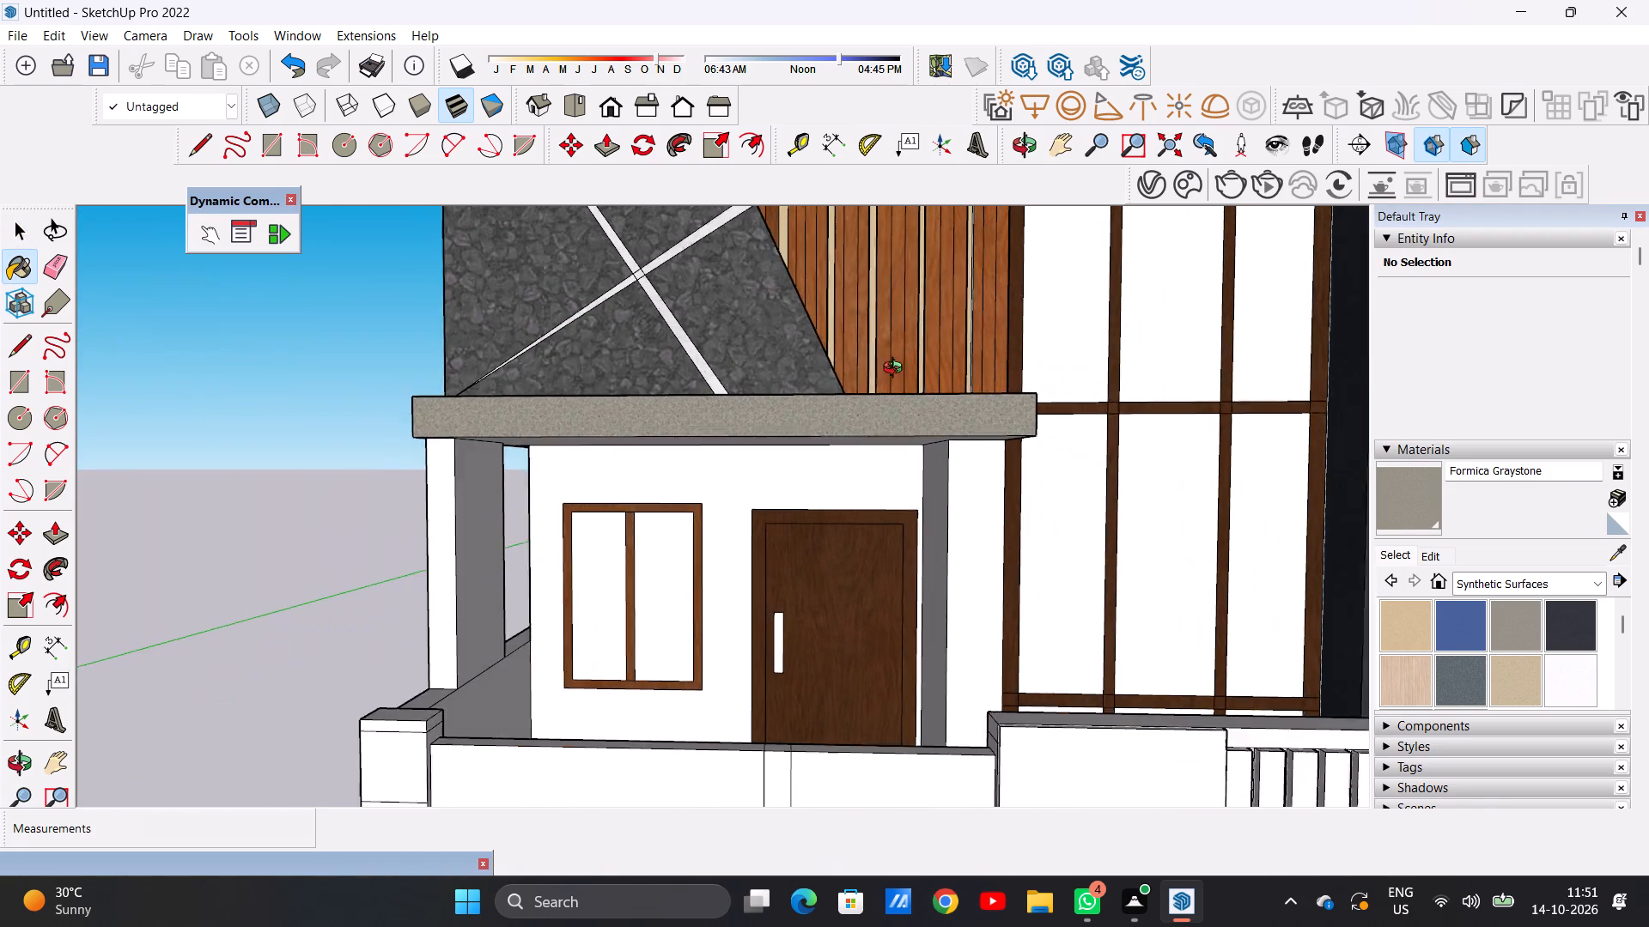
pyautogui.moveTo(897, 370); pyautogui.dragTo(894, 494, button='middle')
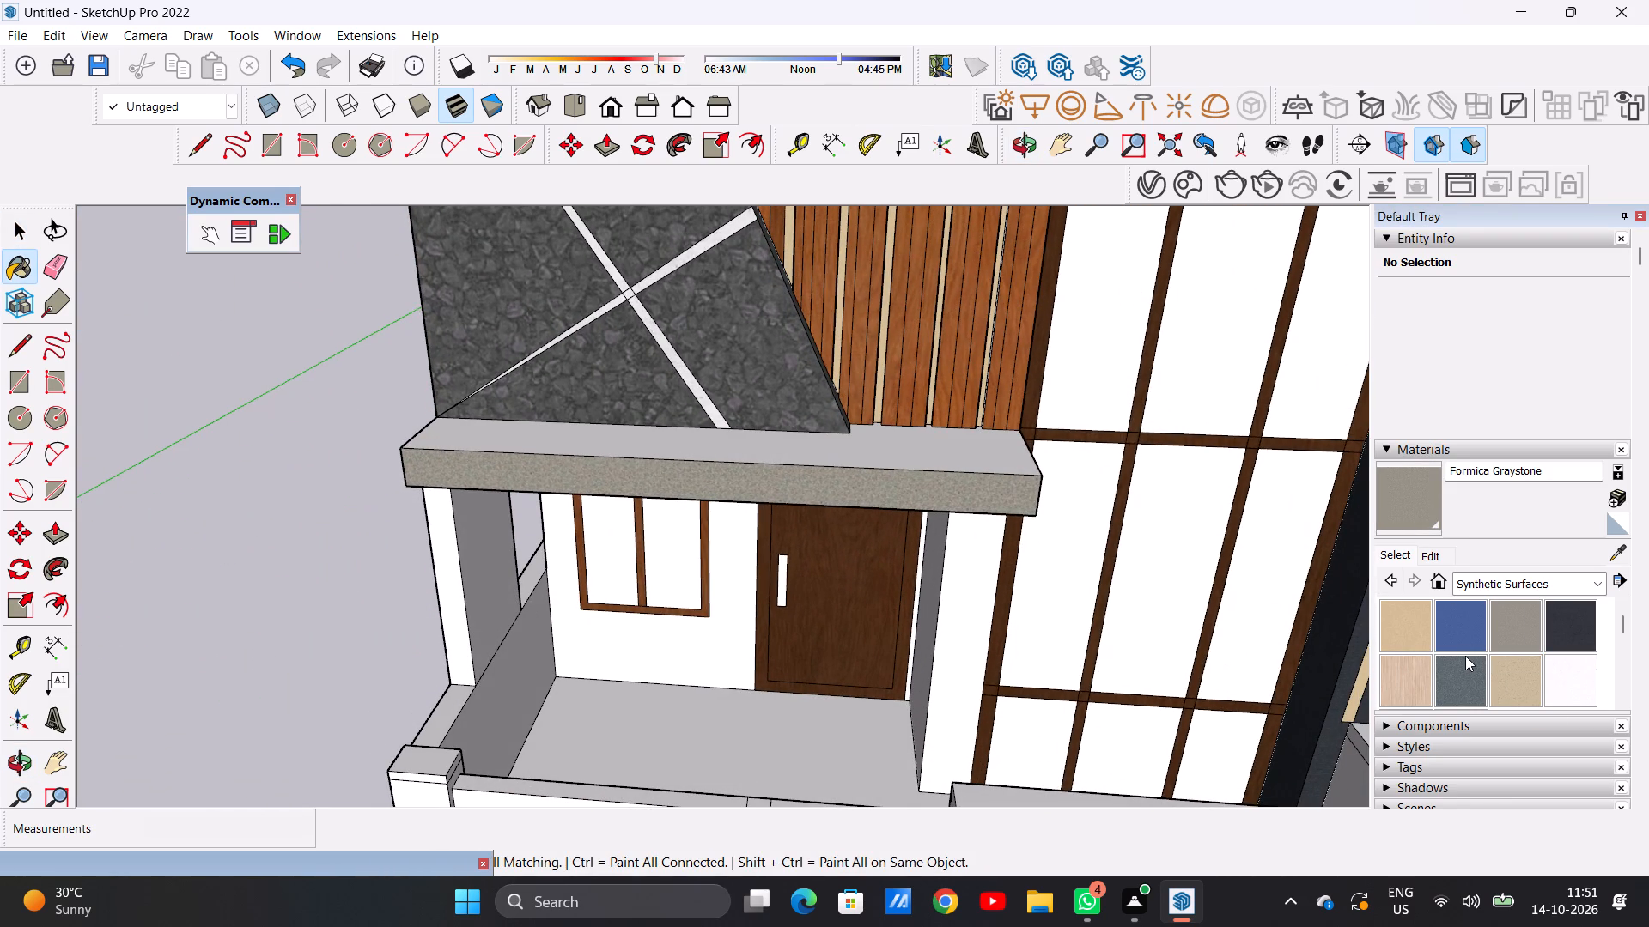
pyautogui.click(1448, 681)
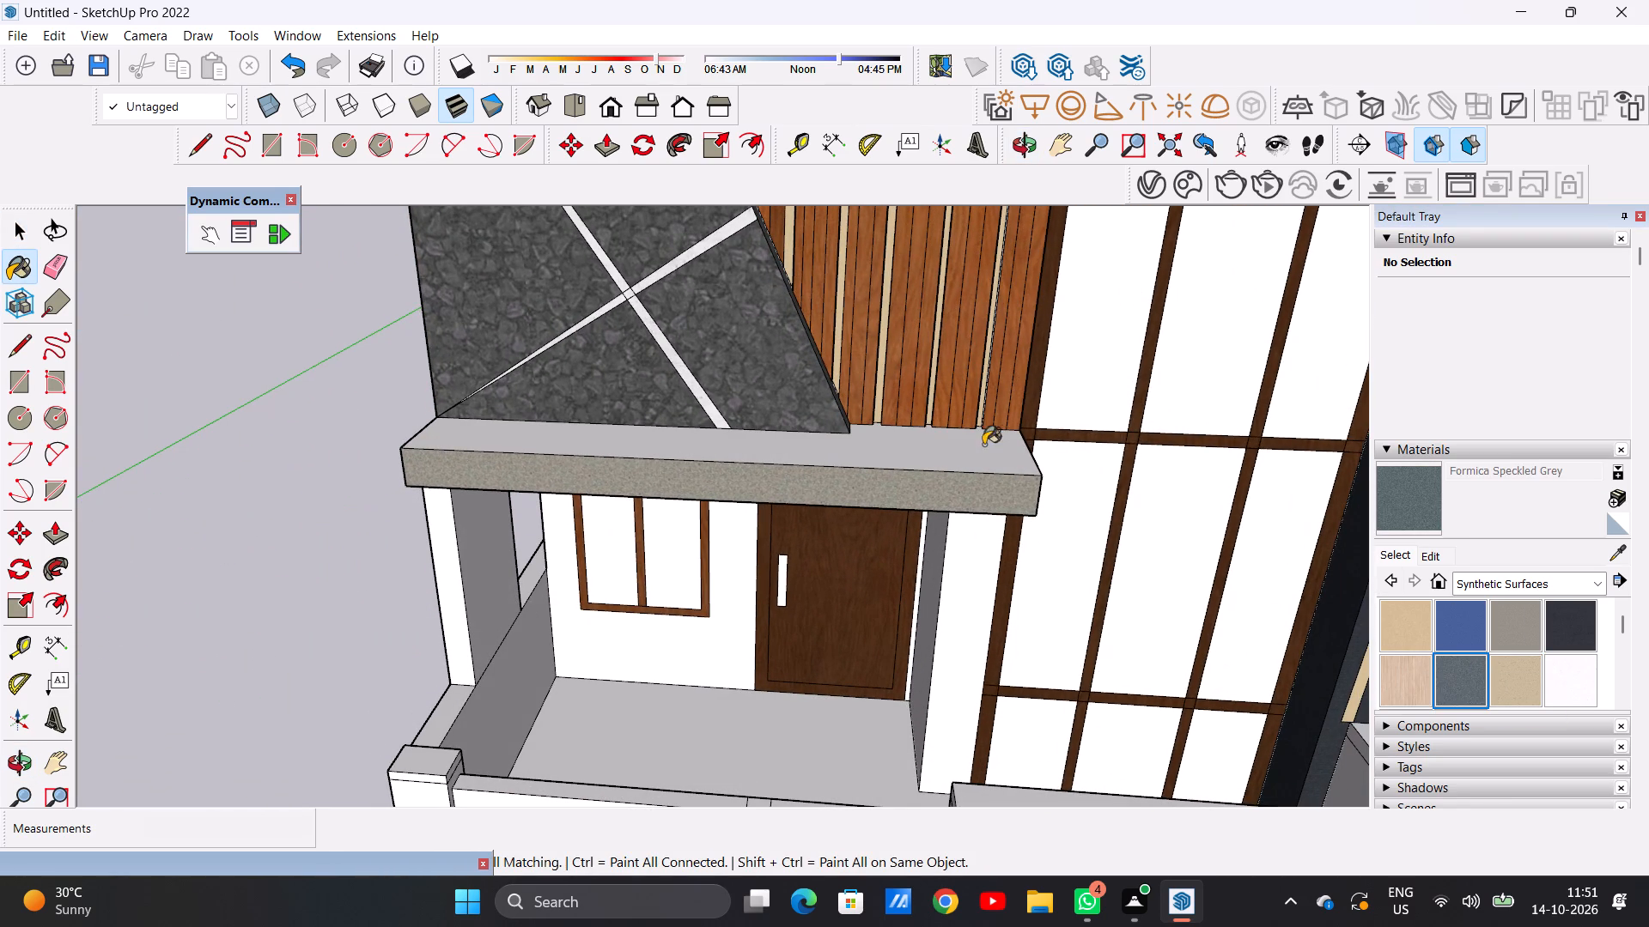
pyautogui.click(971, 444)
pyautogui.scroll(-4, 925, 477)
pyautogui.moveTo(875, 554); pyautogui.dragTo(877, 202, button='middle')
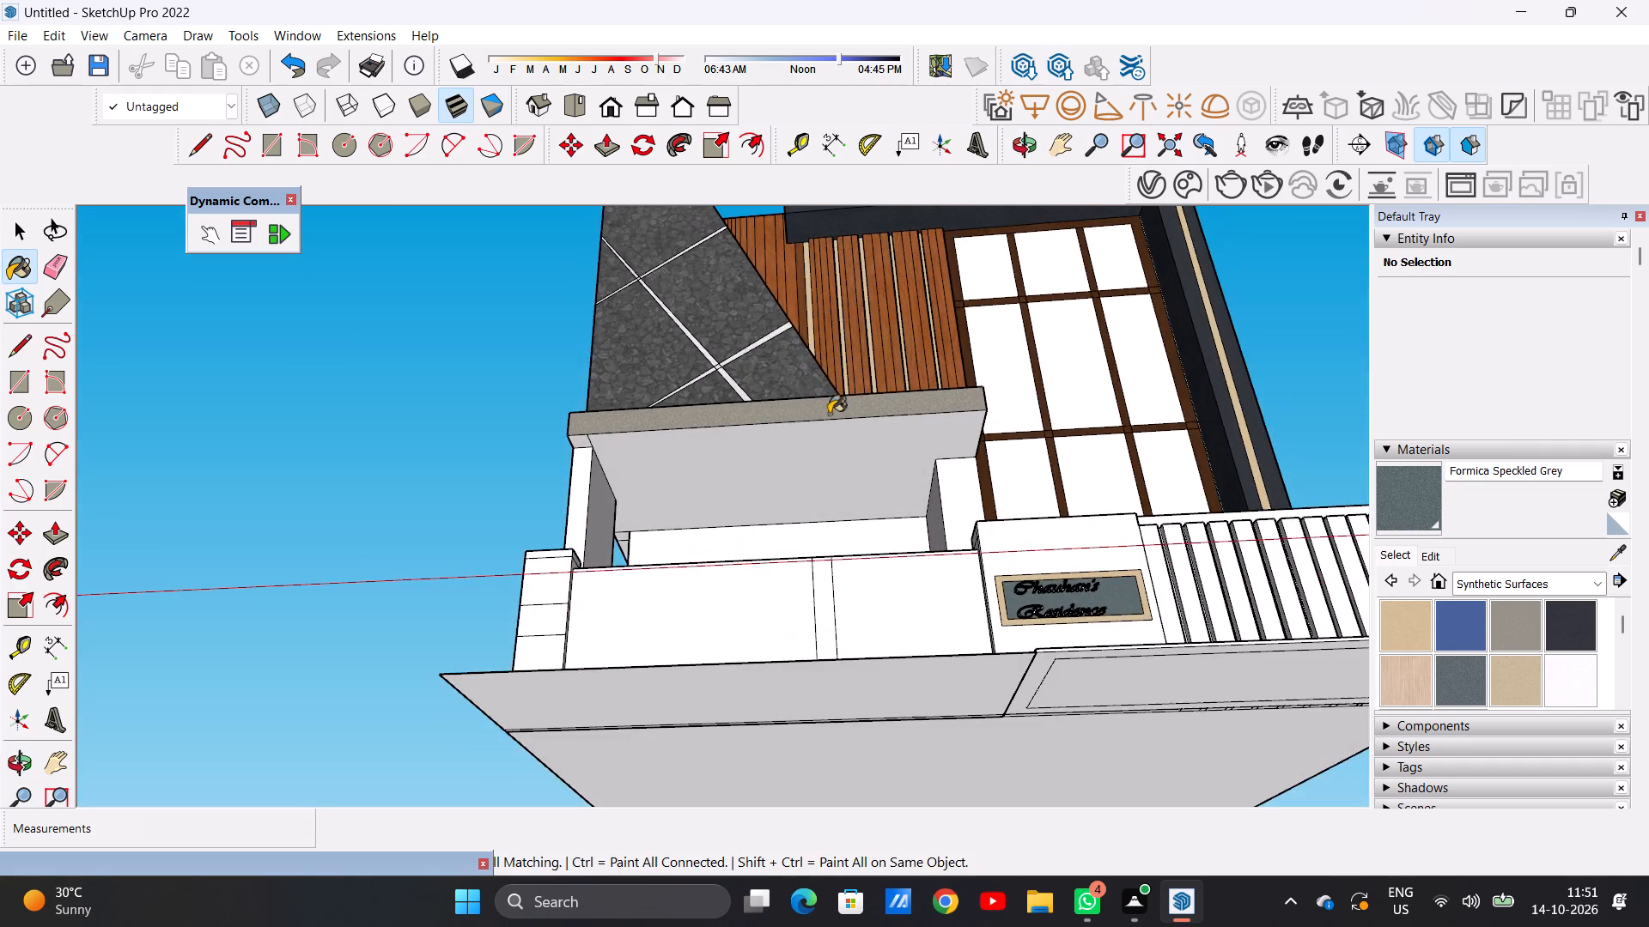
pyautogui.scroll(6, 854, 509)
pyautogui.click(805, 392)
pyautogui.scroll(-5, 766, 534)
pyautogui.moveTo(718, 441); pyautogui.dragTo(843, 669, button='middle')
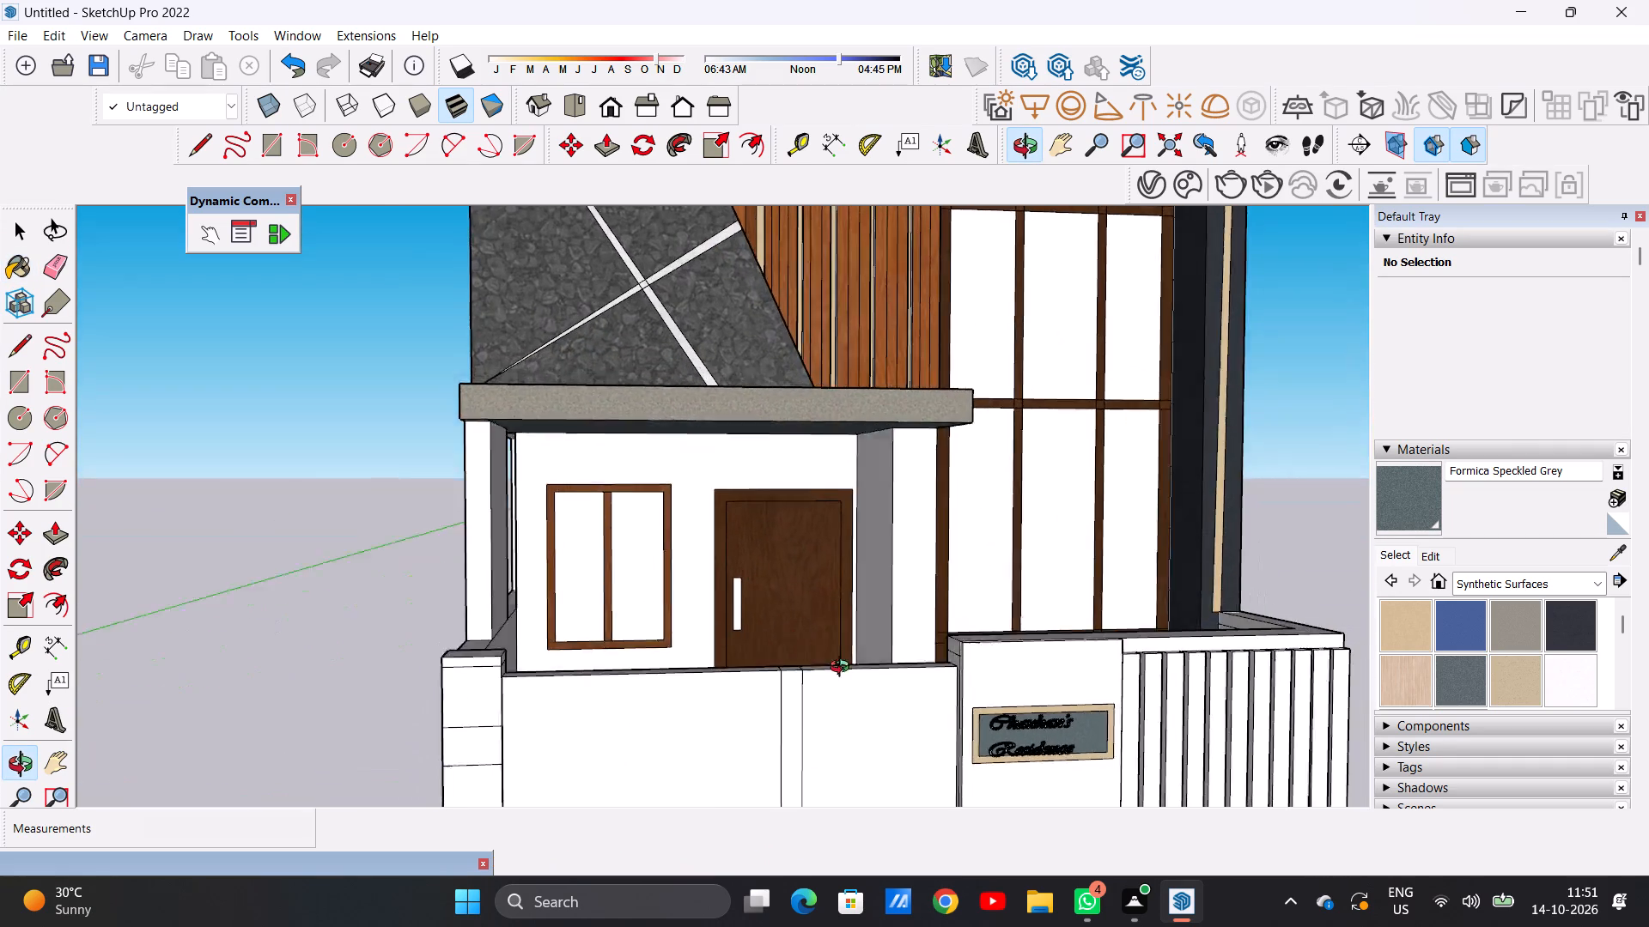
pyautogui.moveTo(843, 669); pyautogui.dragTo(818, 699, button='middle')
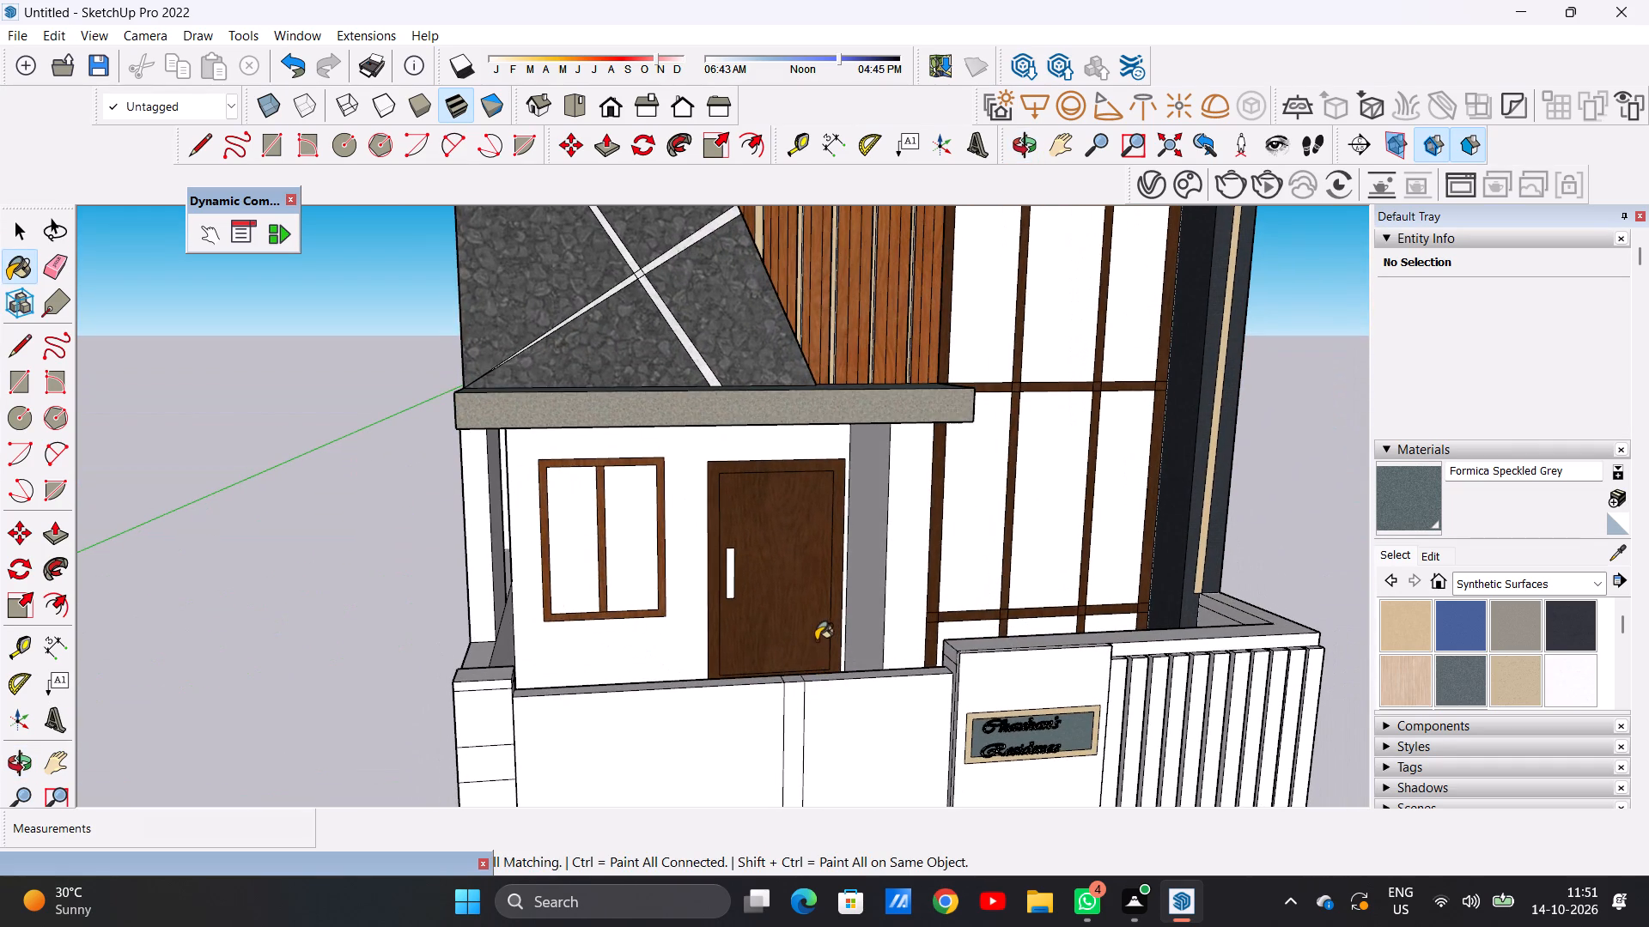
pyautogui.moveTo(513, 504); pyautogui.dragTo(771, 530, button='middle')
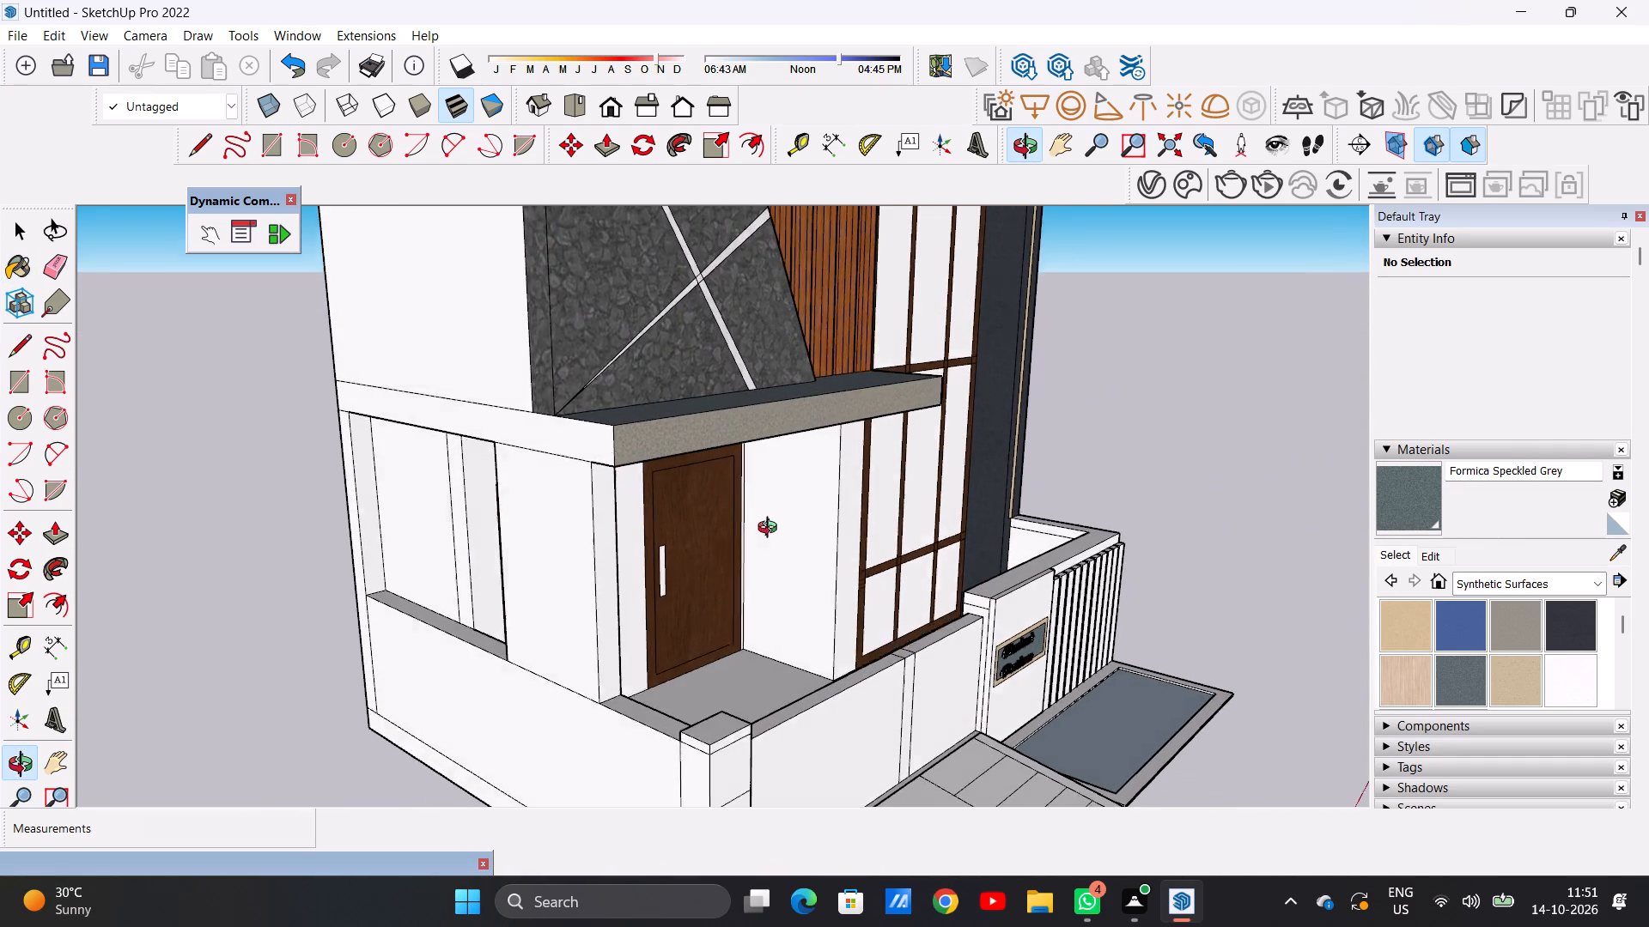
# Paint both end faces of the porch roof slab with Formica Graystone.
pyautogui.moveTo(771, 530); pyautogui.dragTo(776, 530, button='middle')
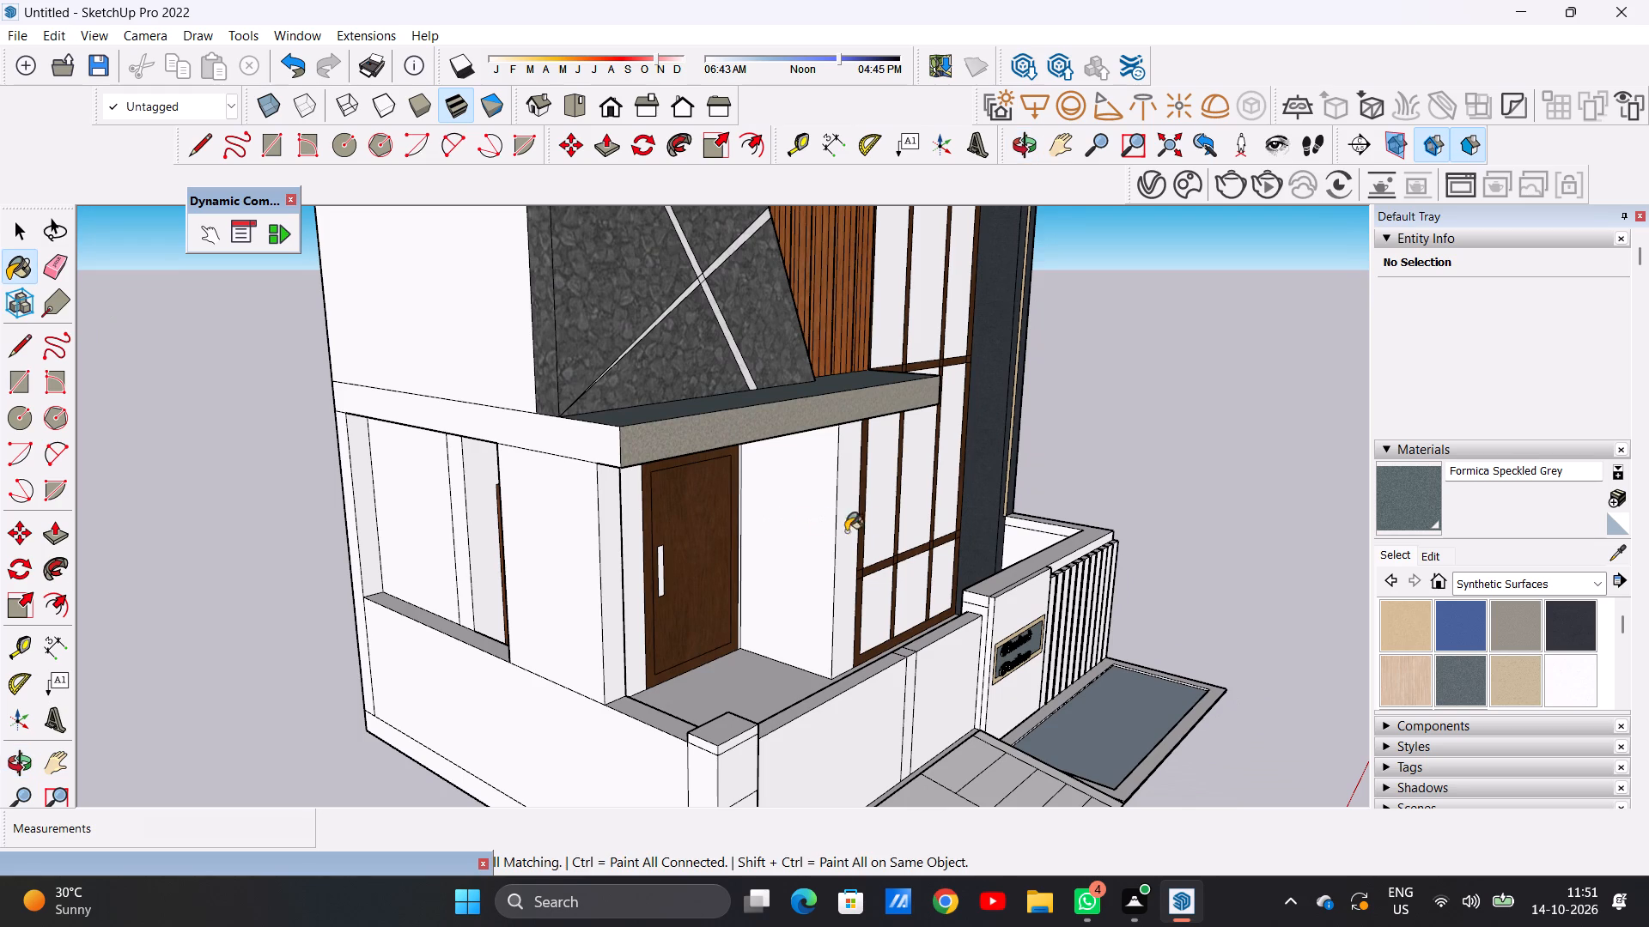
pyautogui.click(1508, 623)
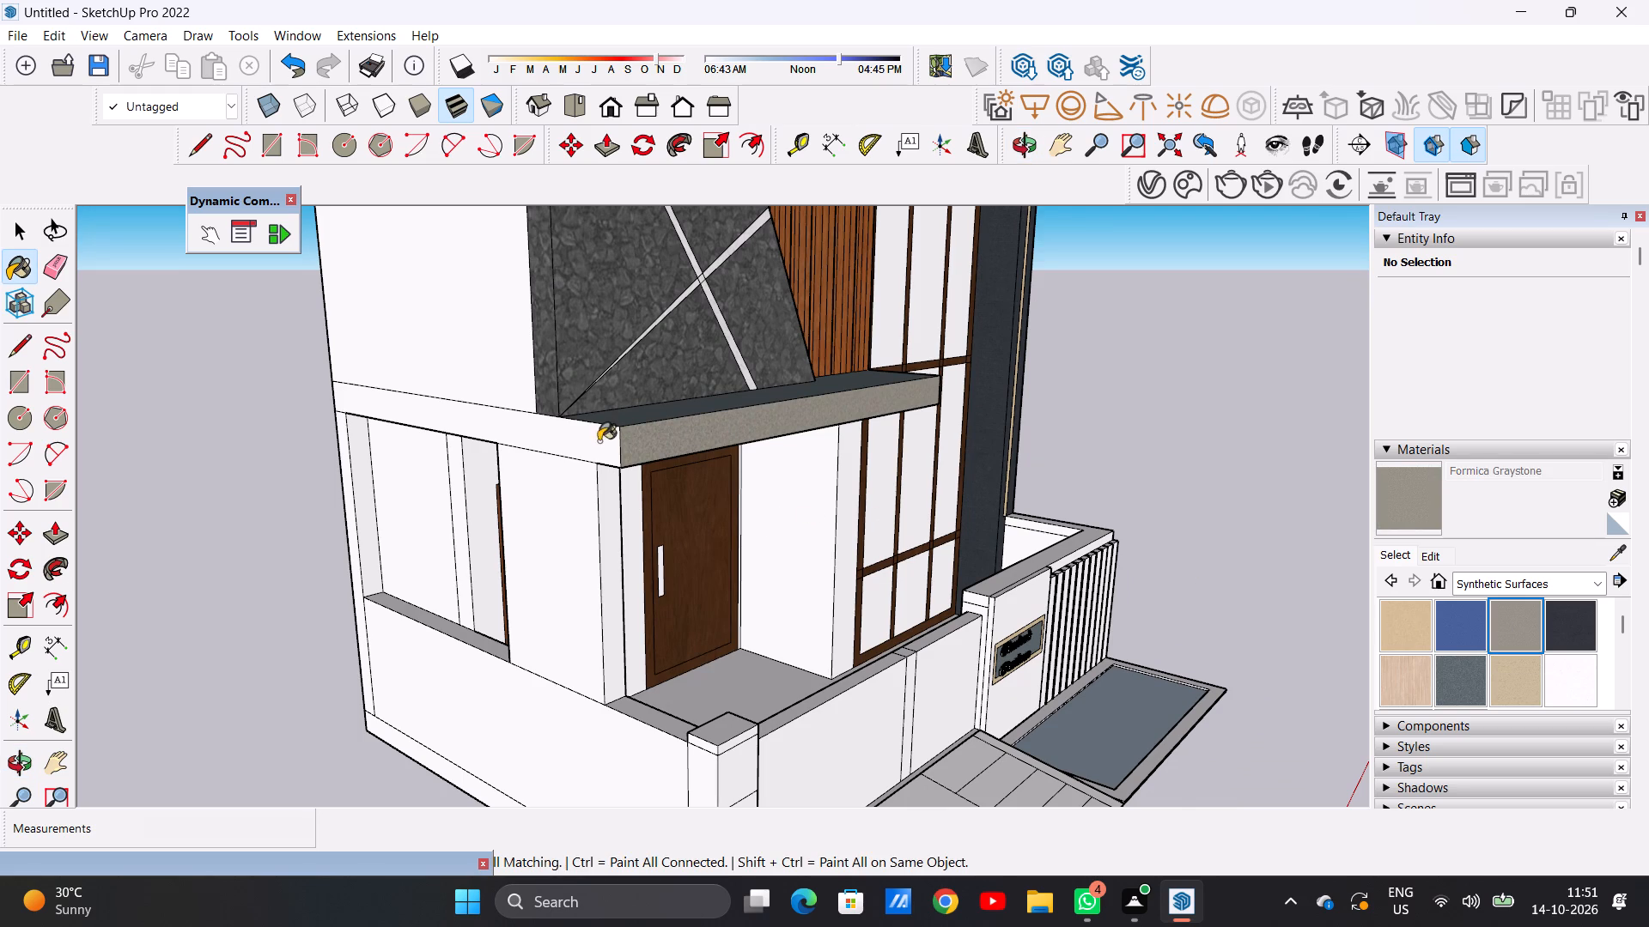
pyautogui.click(596, 443)
pyautogui.scroll(-5, 504, 501)
pyautogui.moveTo(861, 417); pyautogui.dragTo(611, 439, button='middle')
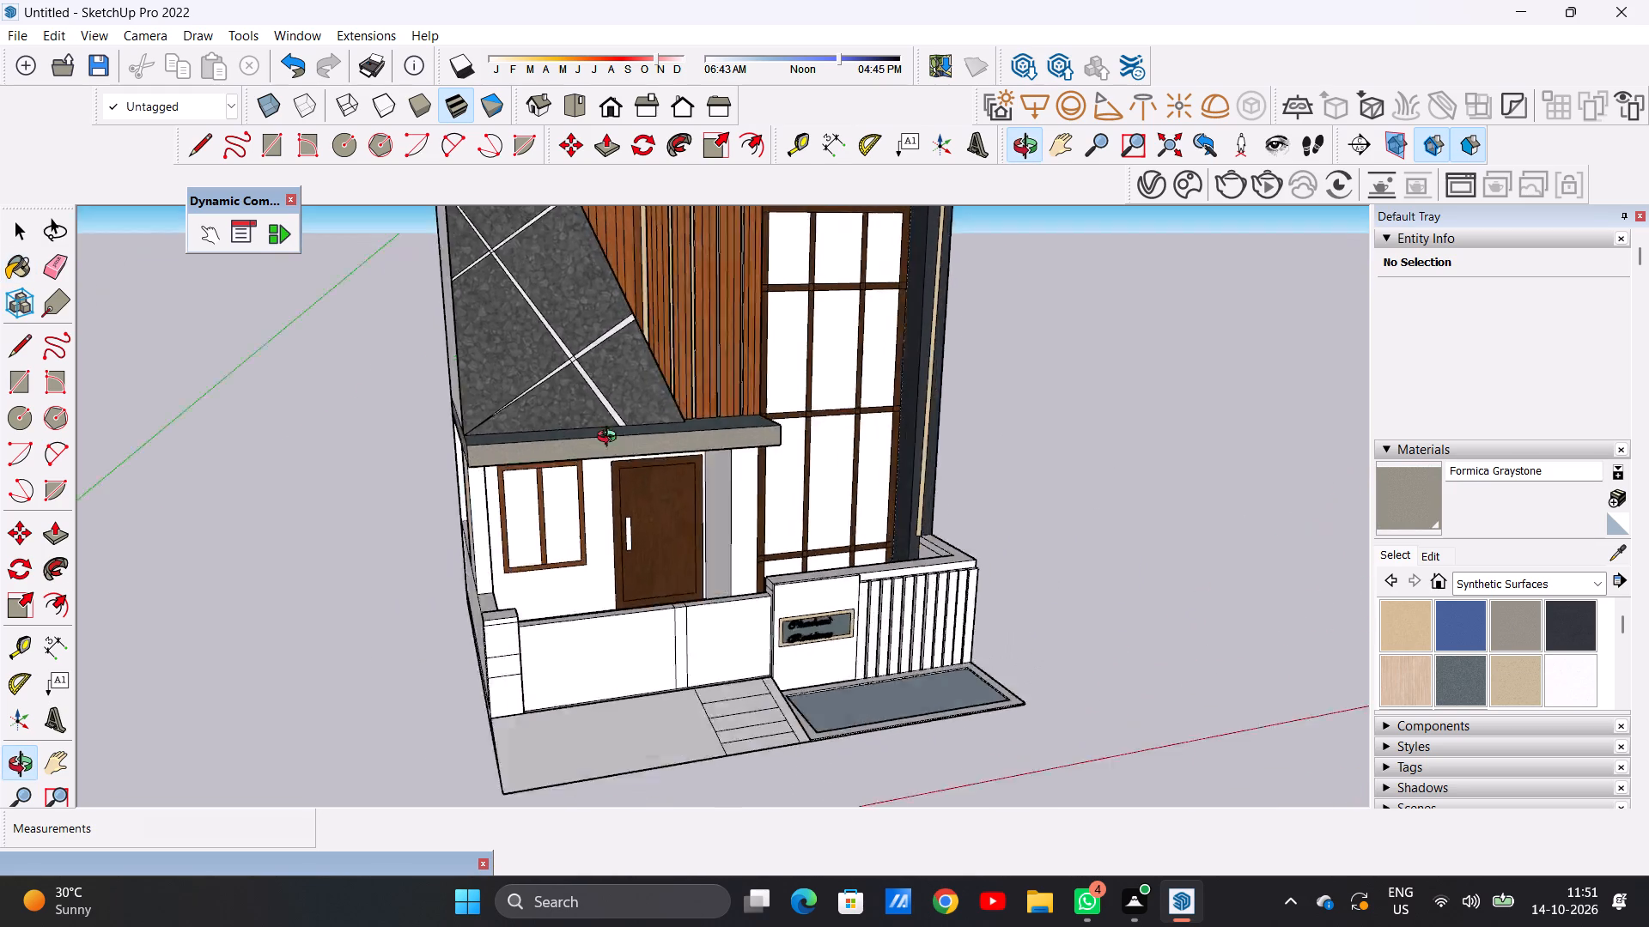
pyautogui.moveTo(611, 439); pyautogui.dragTo(339, 467, button='middle')
pyautogui.scroll(11, 743, 444)
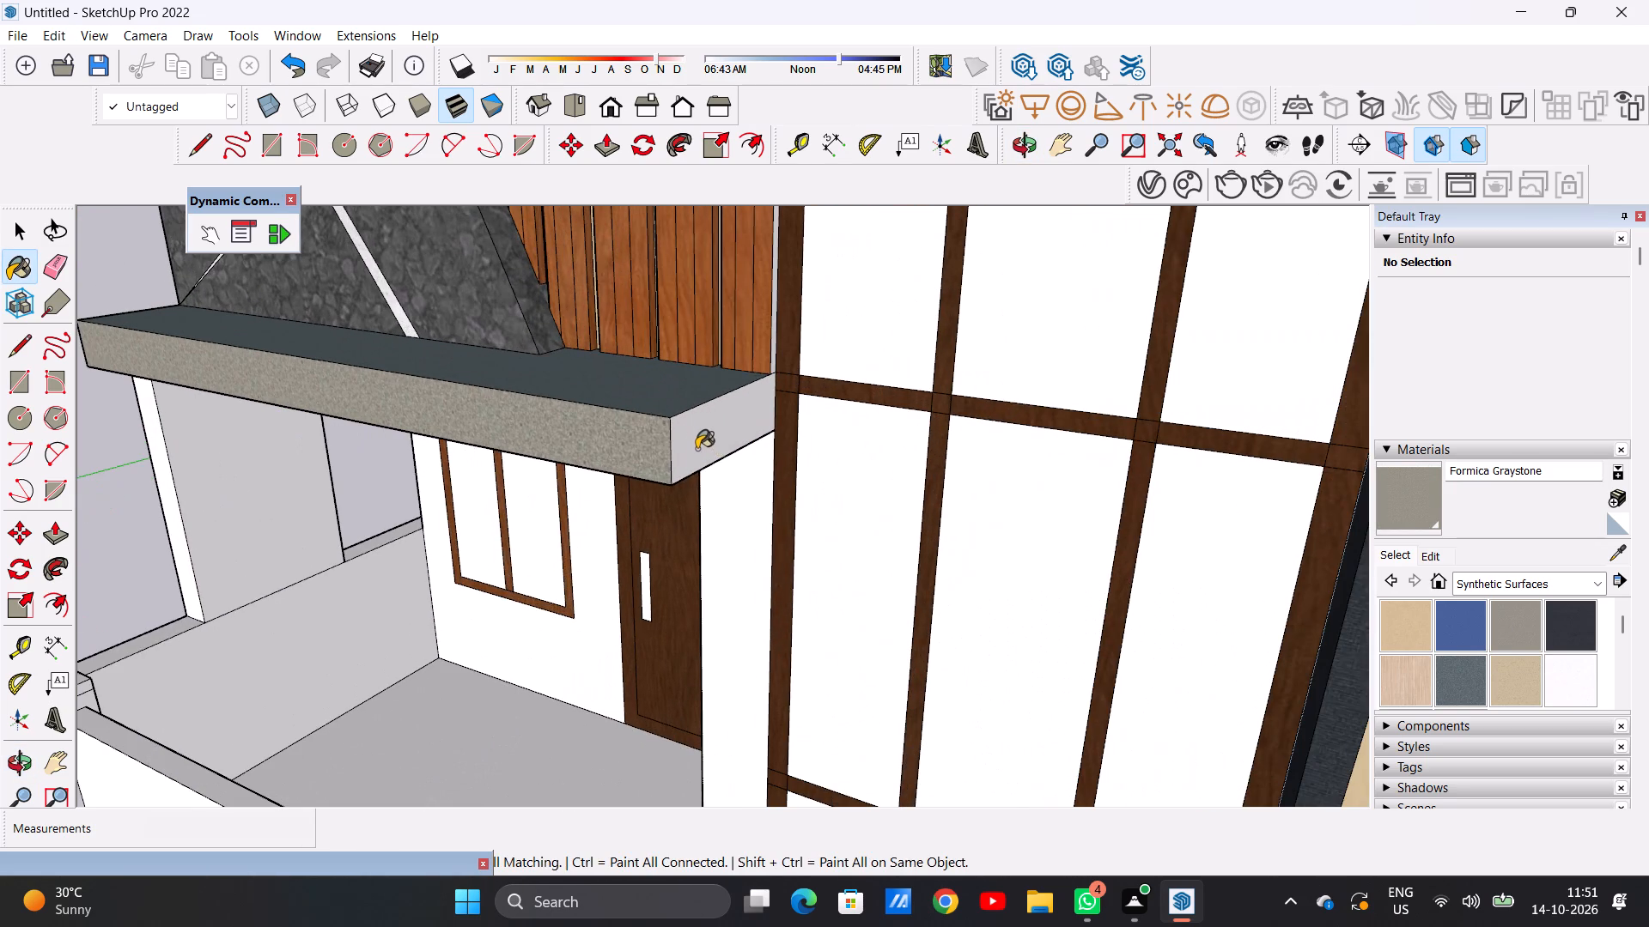
pyautogui.click(691, 443)
# Paint the front face of the porch's corner pillar with Formica Graystone from the Synthetic Surfaces materials.
pyautogui.scroll(-12, 687, 560)
pyautogui.moveTo(563, 580); pyautogui.dragTo(881, 505, button='middle')
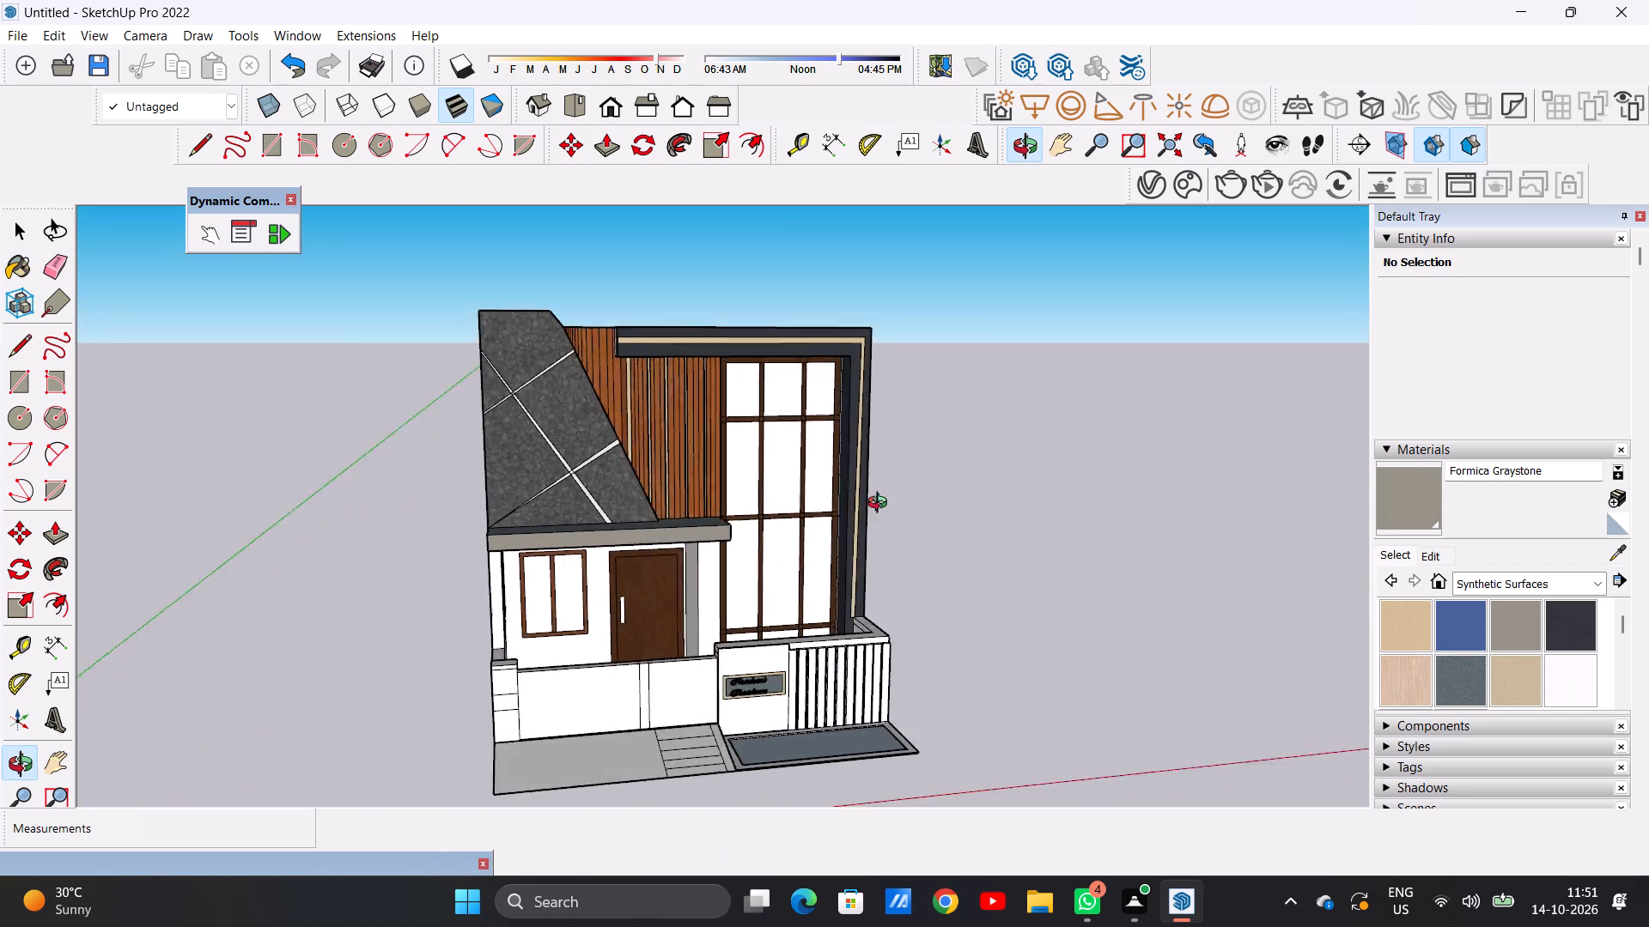
pyautogui.moveTo(881, 505); pyautogui.dragTo(766, 480, button='middle')
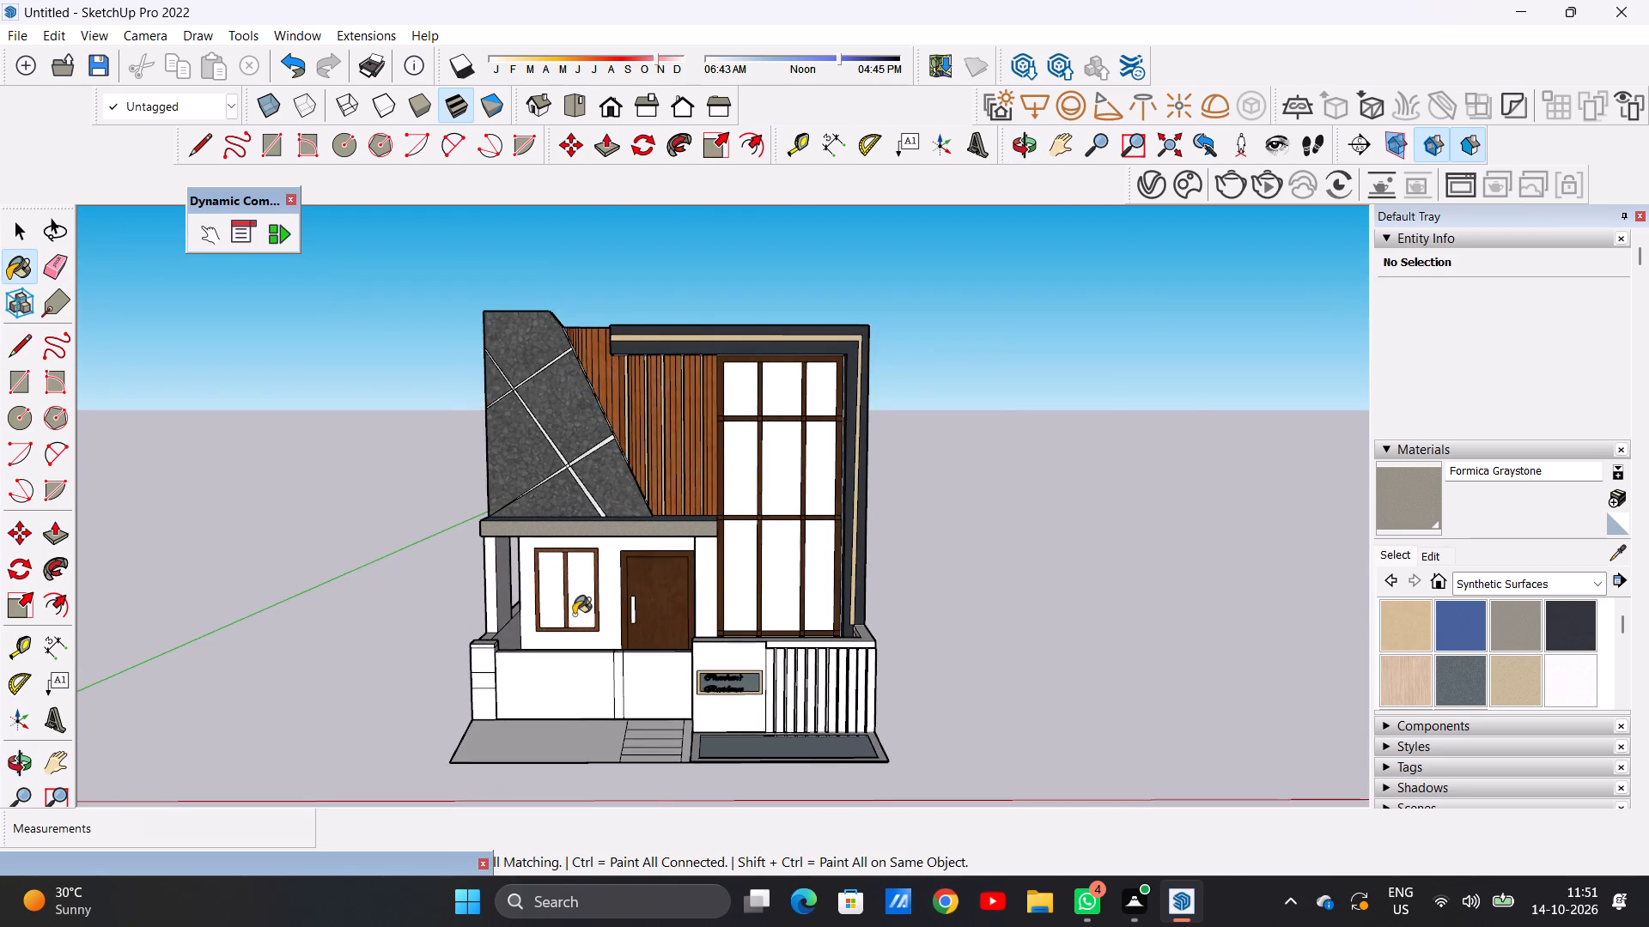
pyautogui.scroll(8, 569, 618)
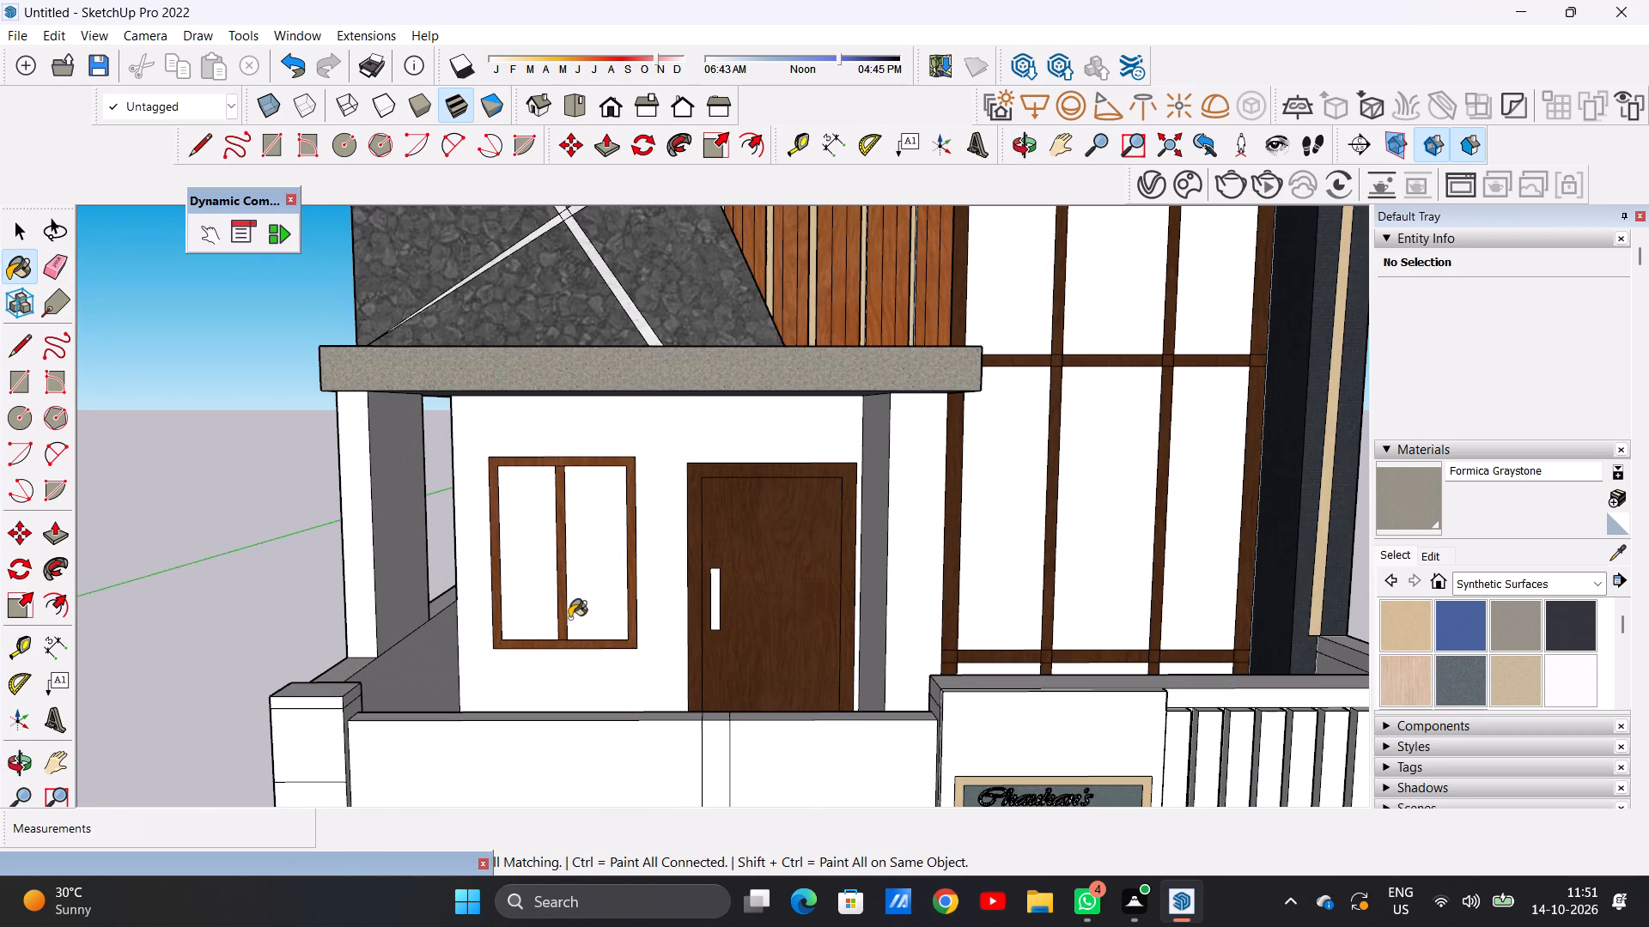
pyautogui.press('space')
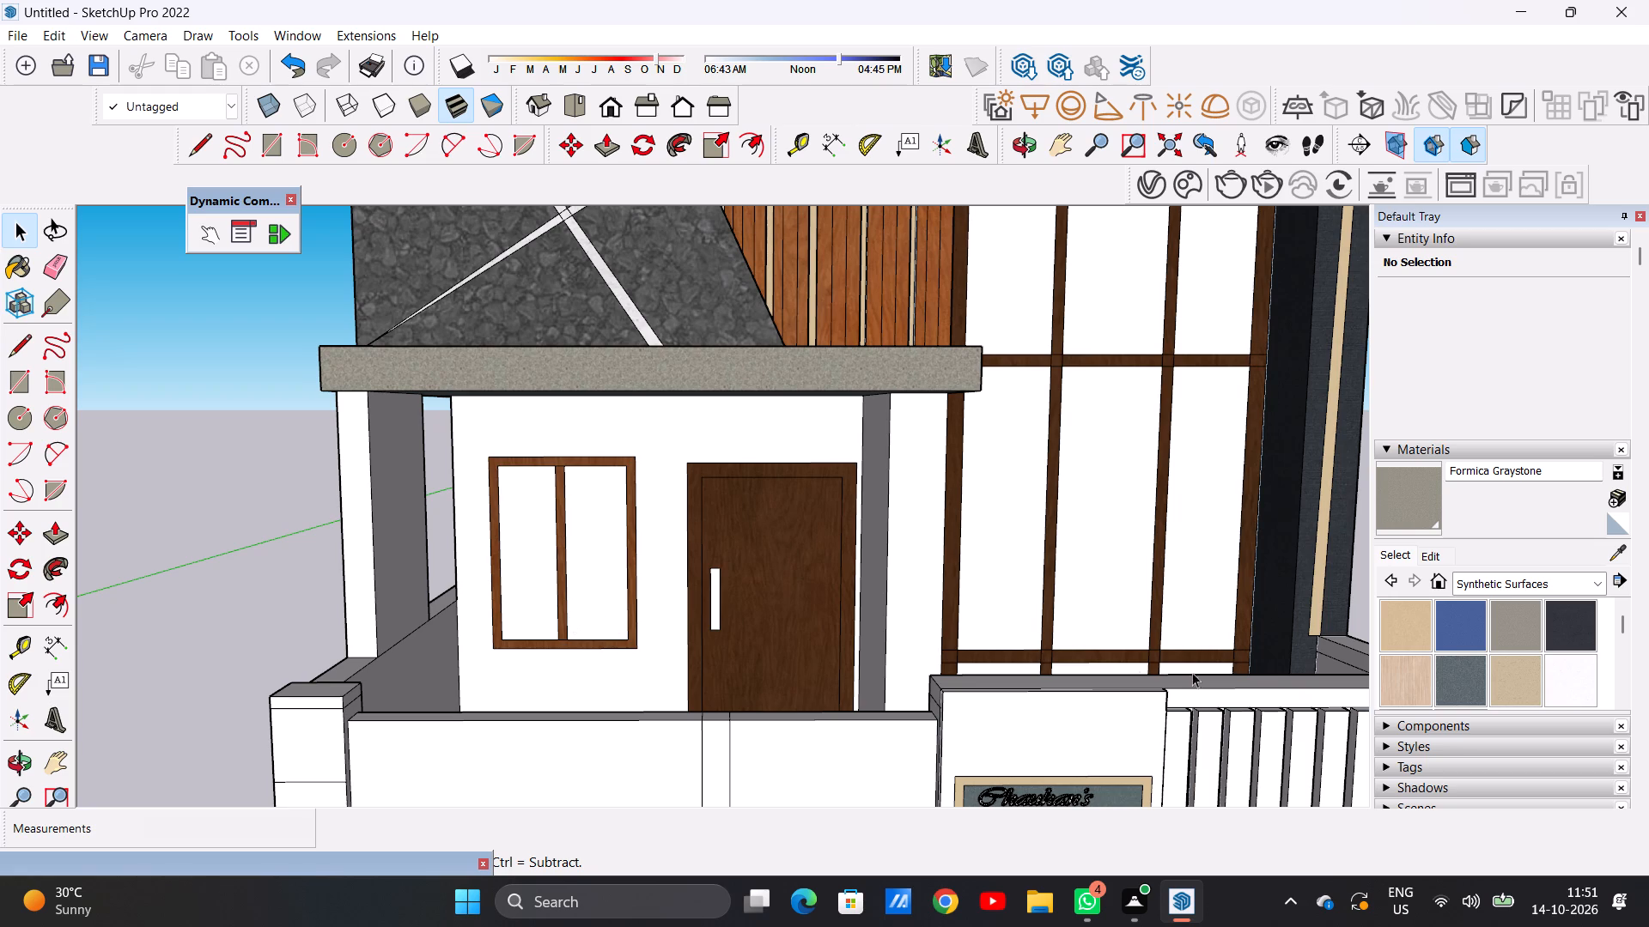
pyautogui.click(1510, 636)
pyautogui.scroll(-1, 532, 298)
pyautogui.scroll(5, 369, 536)
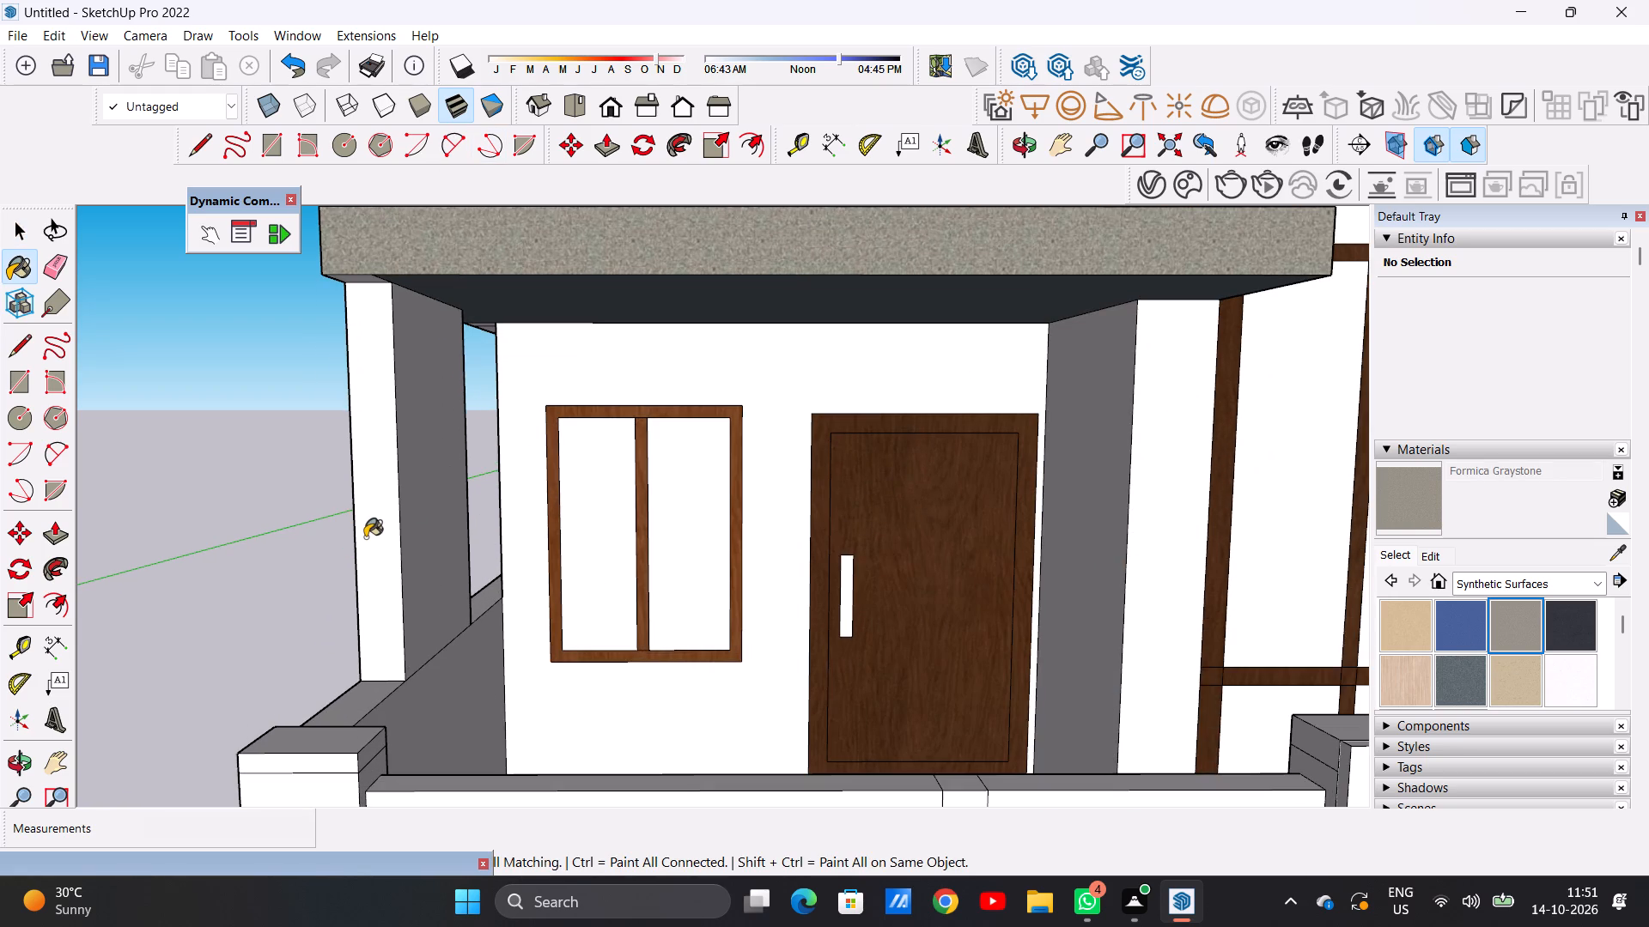
pyautogui.click(374, 527)
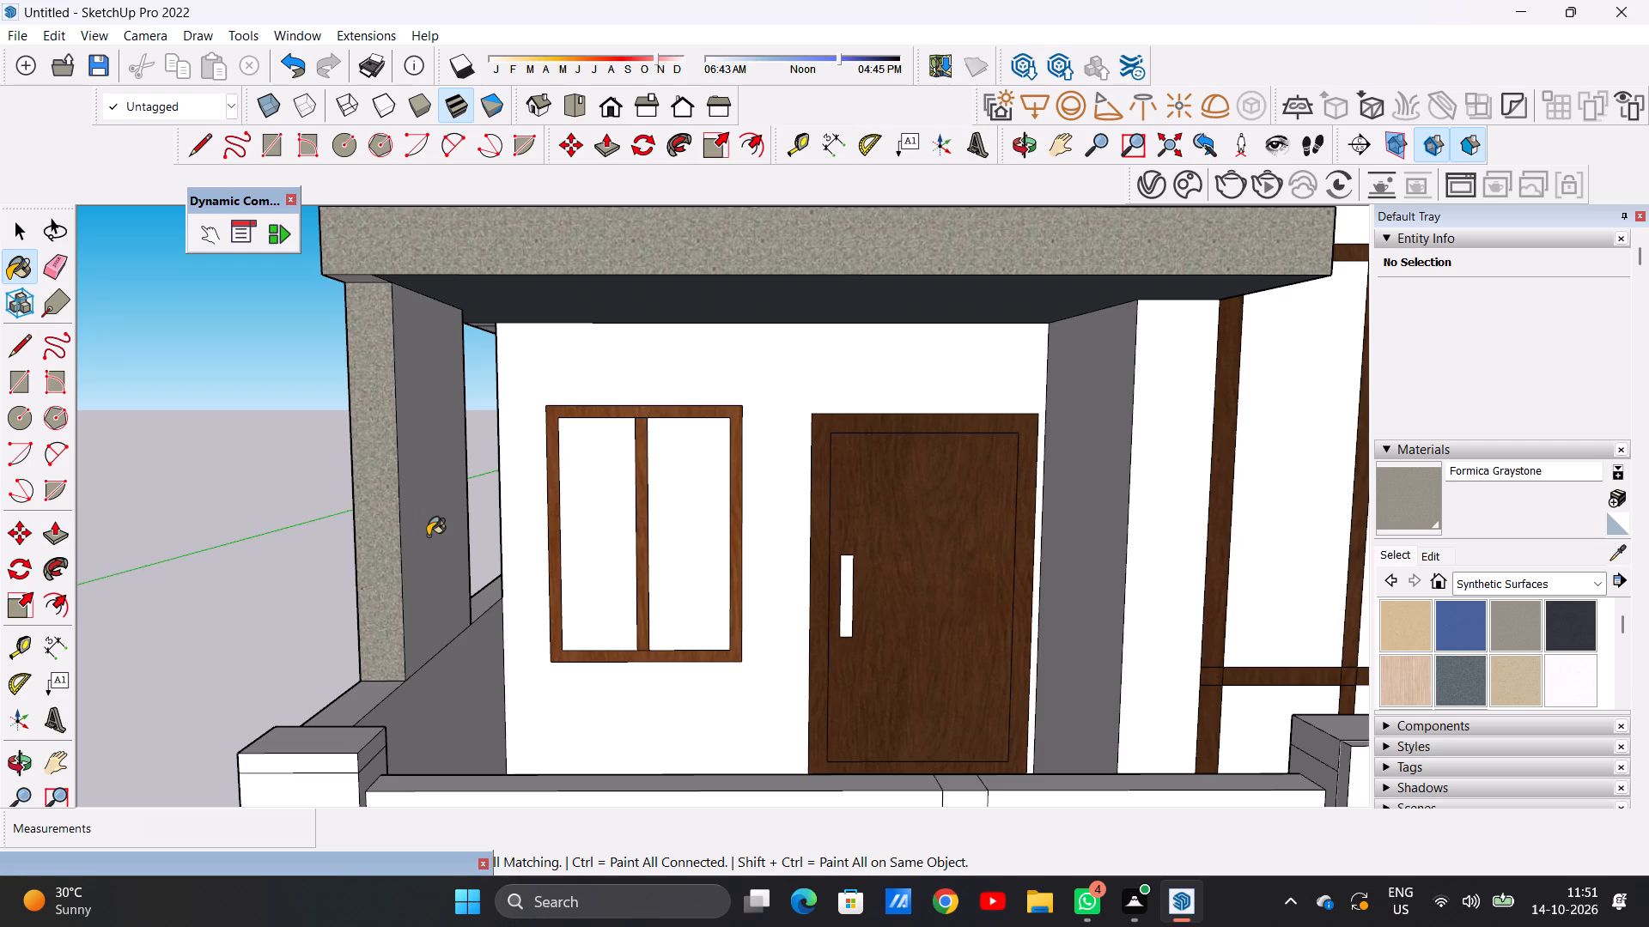
pyautogui.press('space')
# Paint the porch's front wall around the window and door with 0014_DarkSalmon from the Colors-Named materials.
pyautogui.scroll(-9, 502, 542)
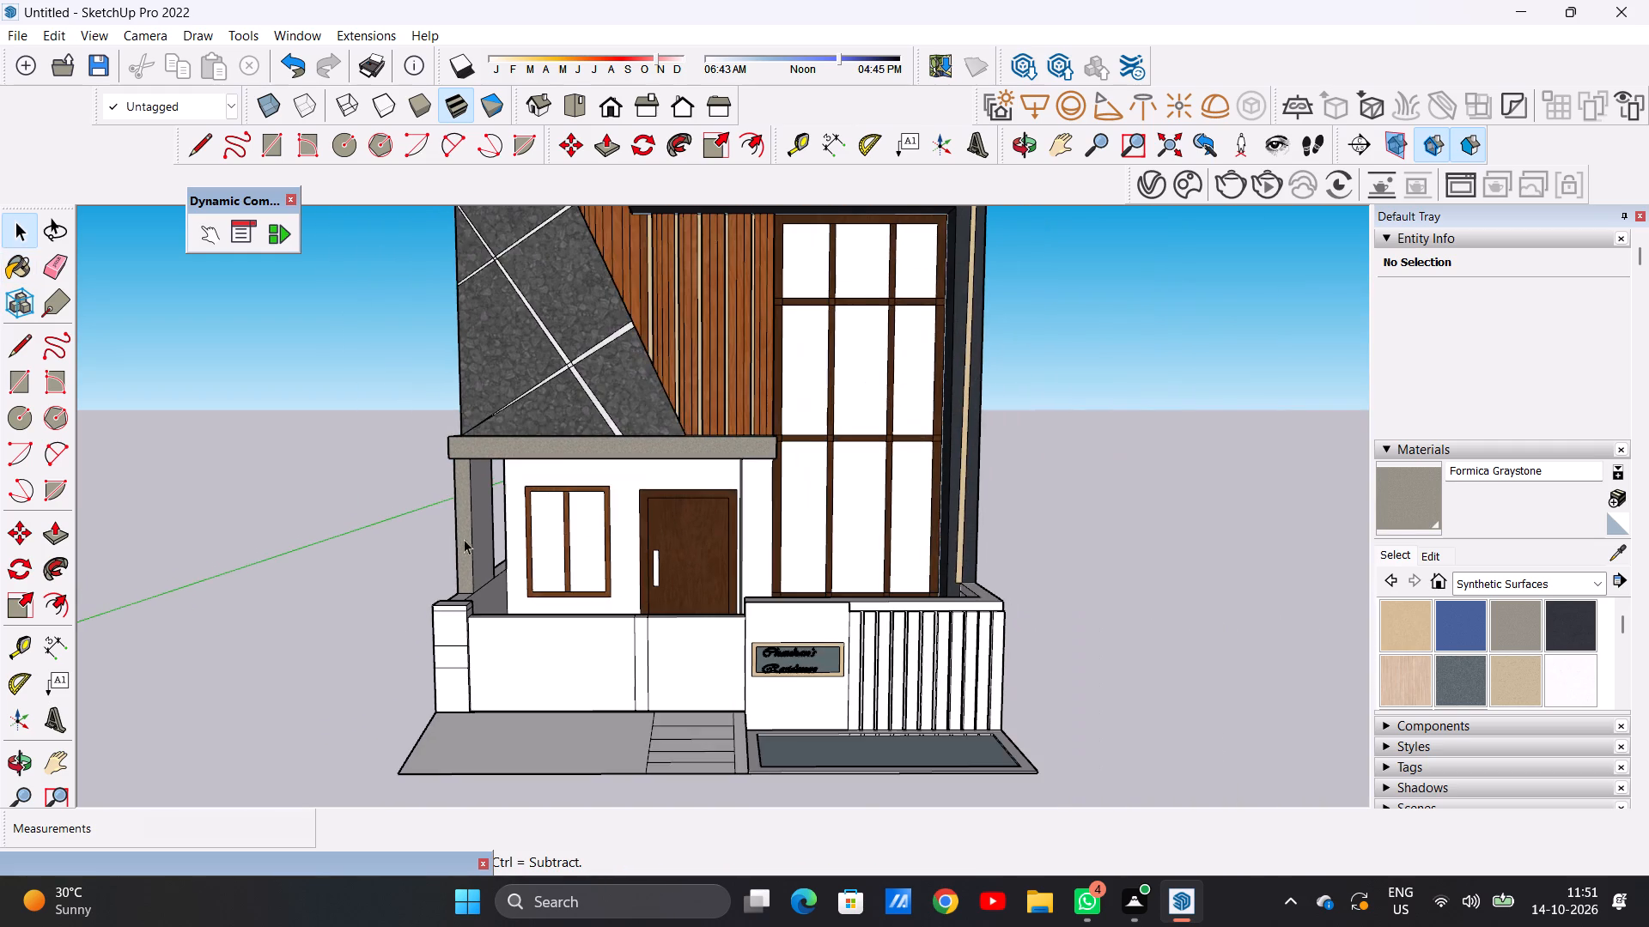
pyautogui.moveTo(462, 539); pyautogui.dragTo(484, 463, button='middle')
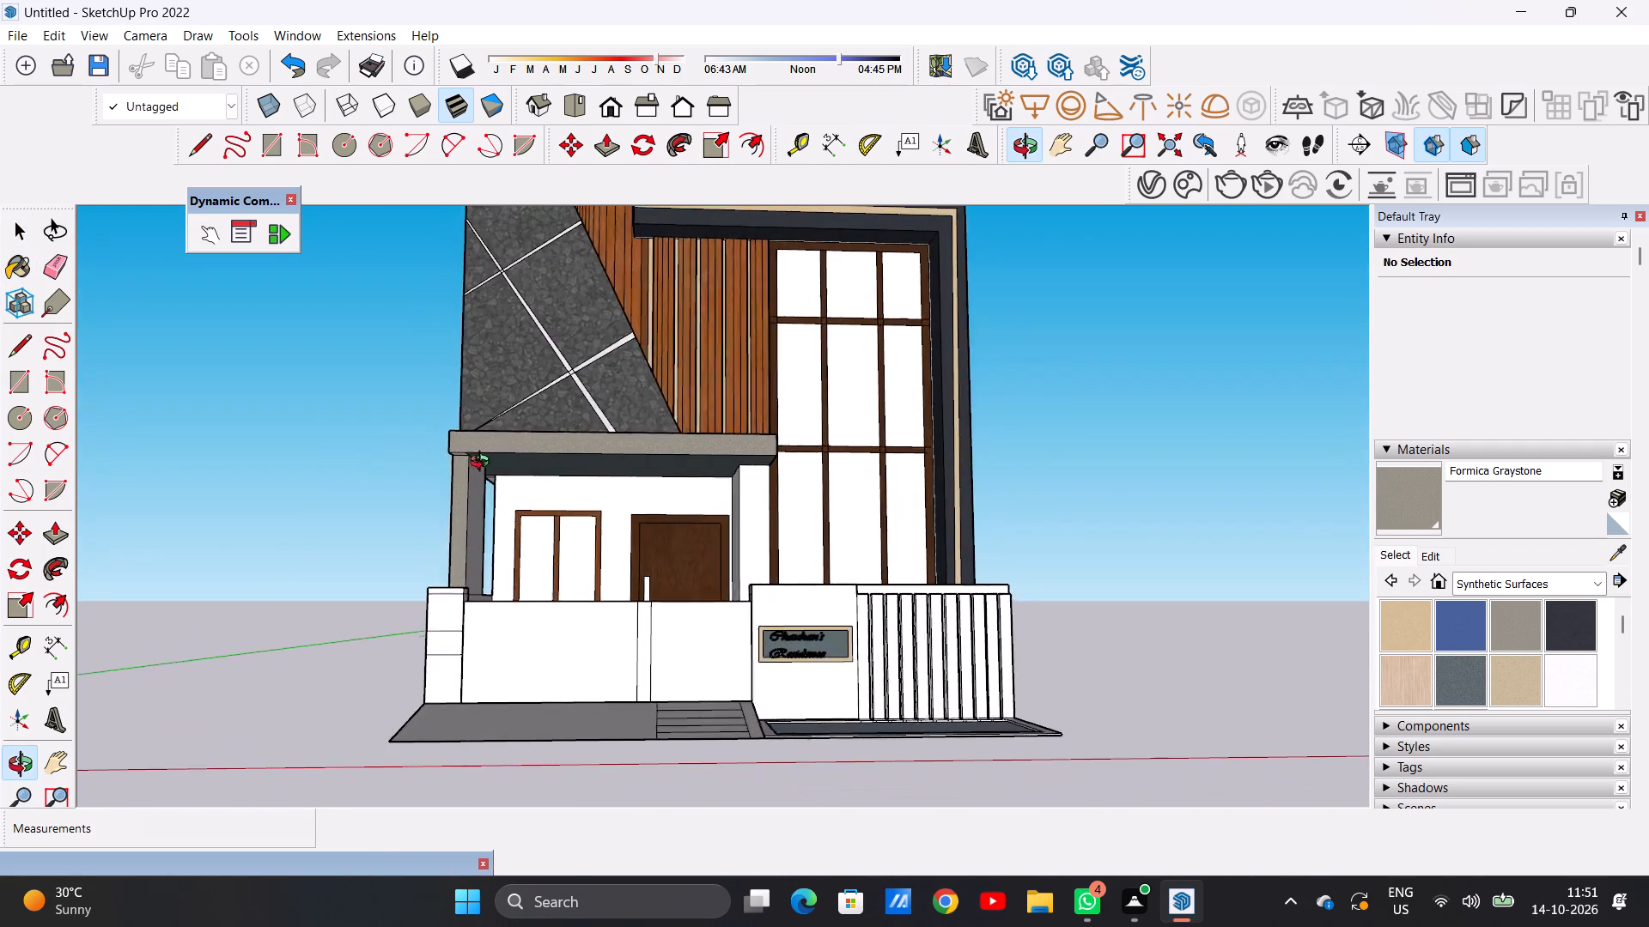
pyautogui.moveTo(484, 463); pyautogui.dragTo(469, 468, button='middle')
pyautogui.scroll(3, 562, 483)
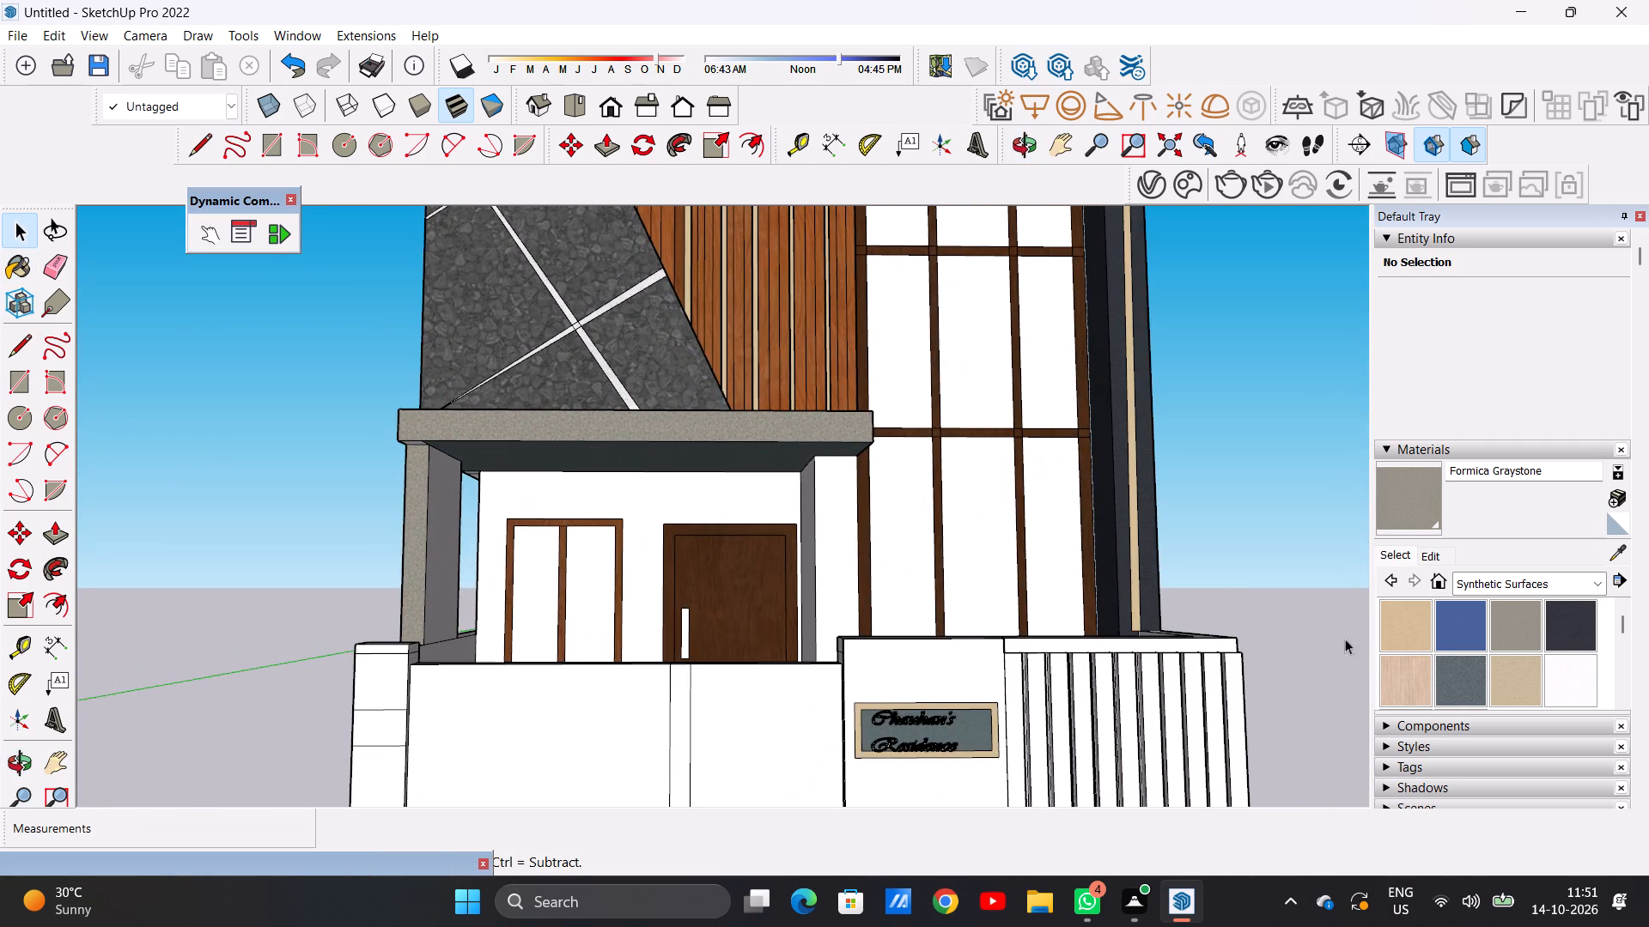
pyautogui.click(1597, 591)
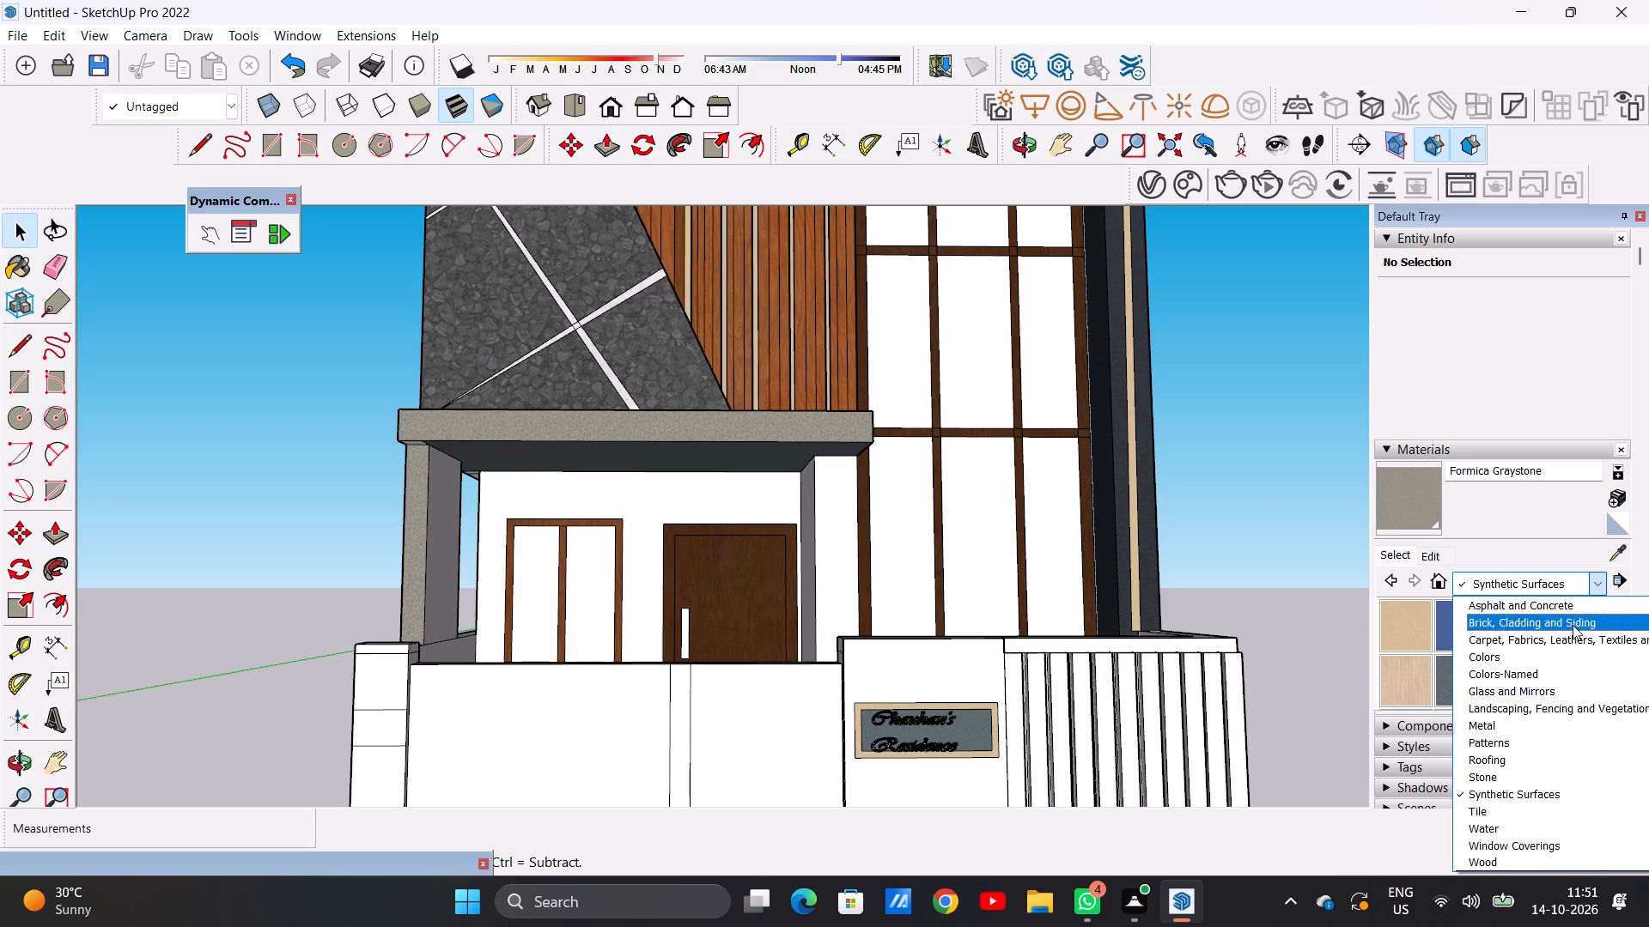
pyautogui.click(1526, 679)
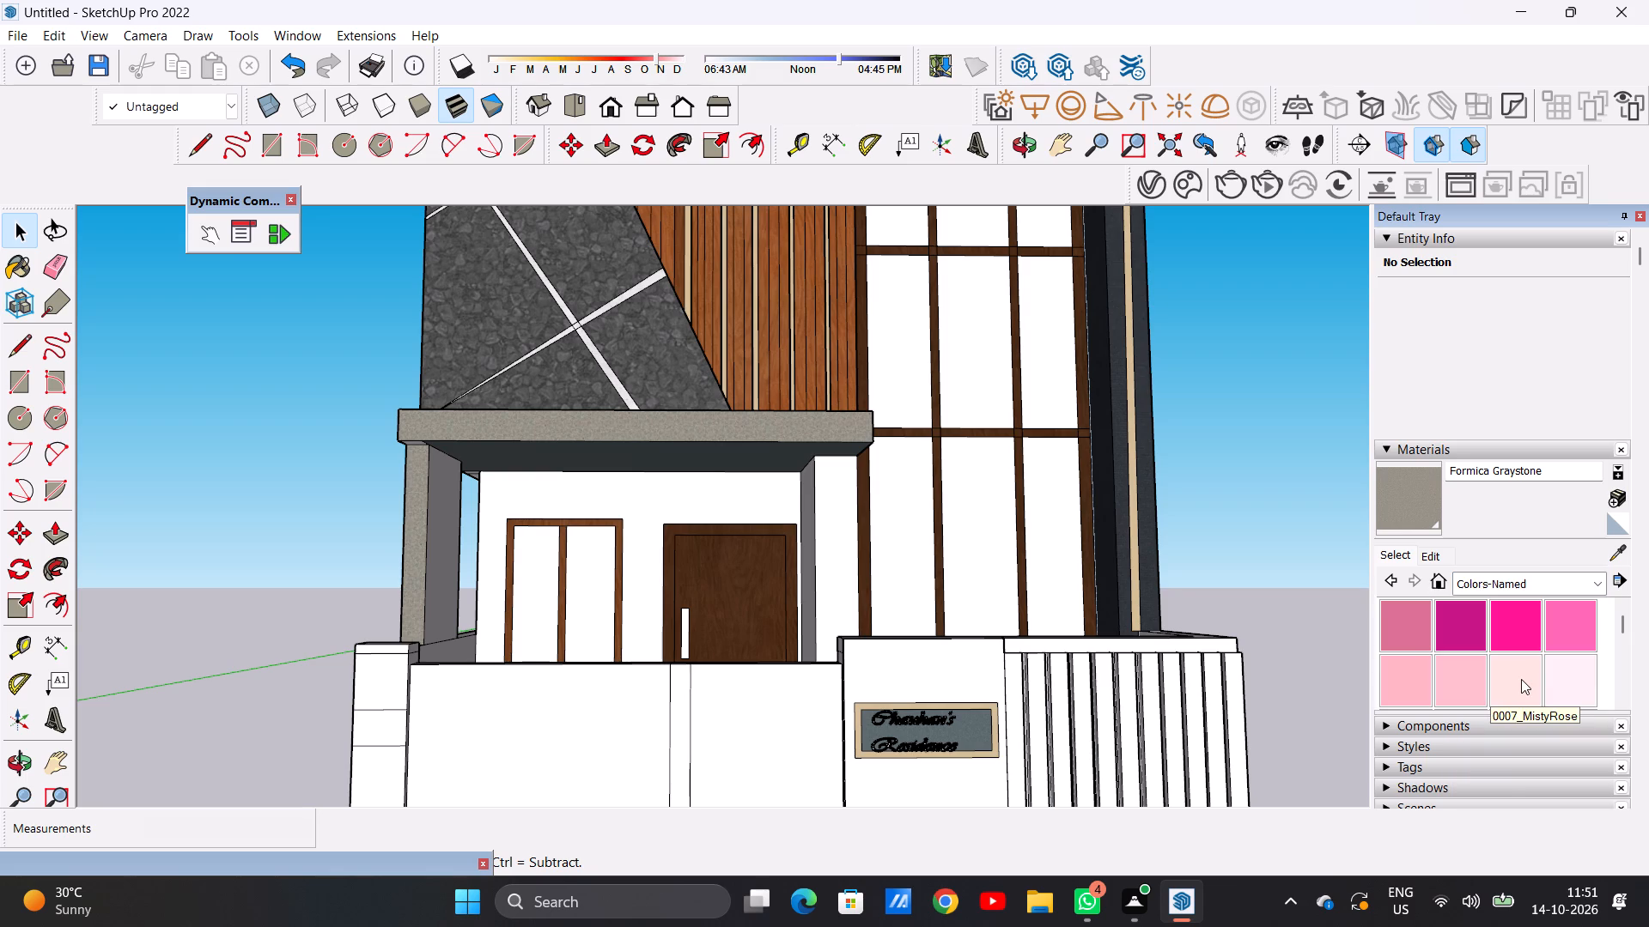
pyautogui.scroll(-1, 1519, 679)
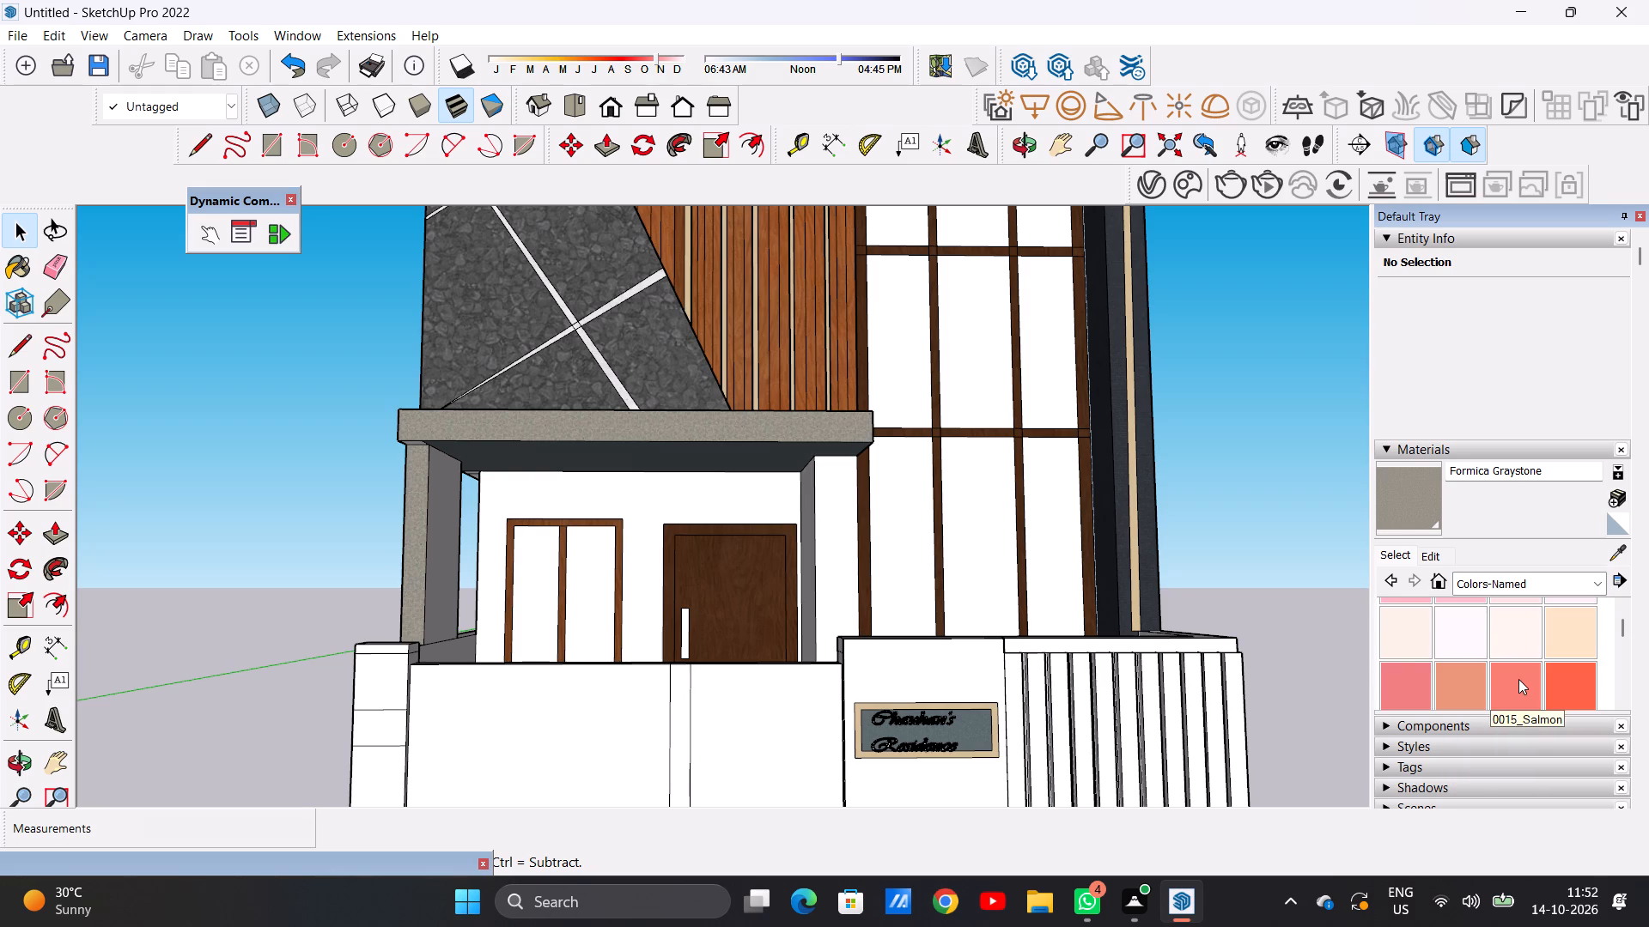
pyautogui.click(1457, 684)
pyautogui.scroll(3, 656, 553)
pyautogui.click(633, 524)
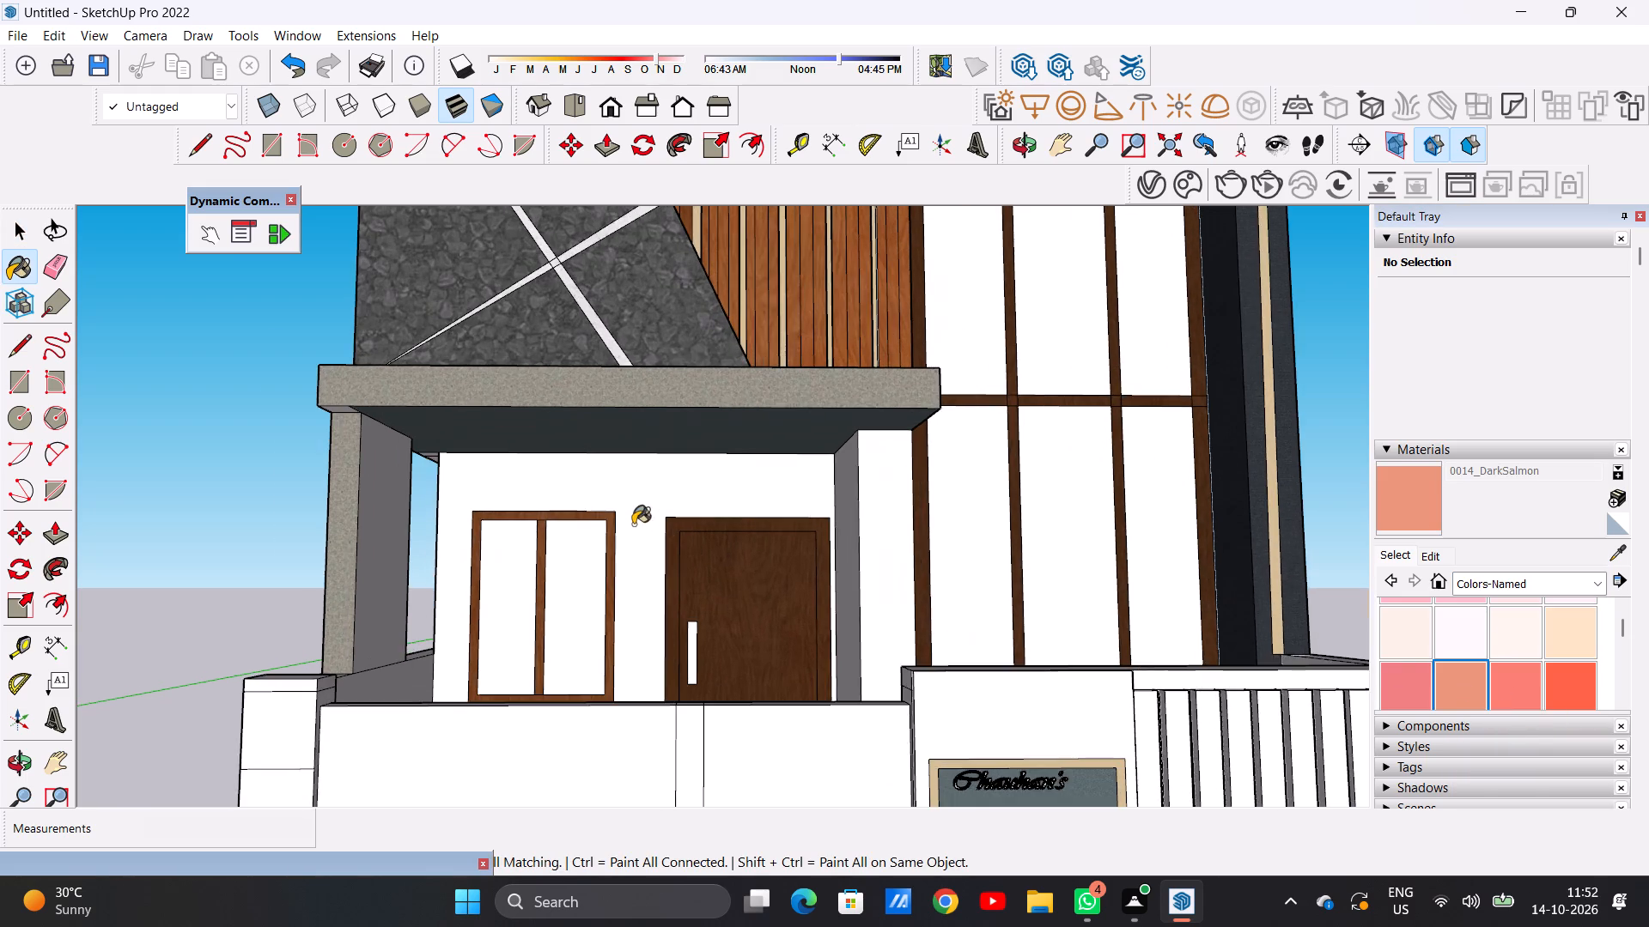
# Paint the inner face of the corner pillar and the inside of the low side wall with 0014_DarkSalmon.
pyautogui.scroll(-3, 706, 564)
pyautogui.moveTo(642, 598); pyautogui.dragTo(459, 656, button='middle')
pyautogui.scroll(5, 485, 563)
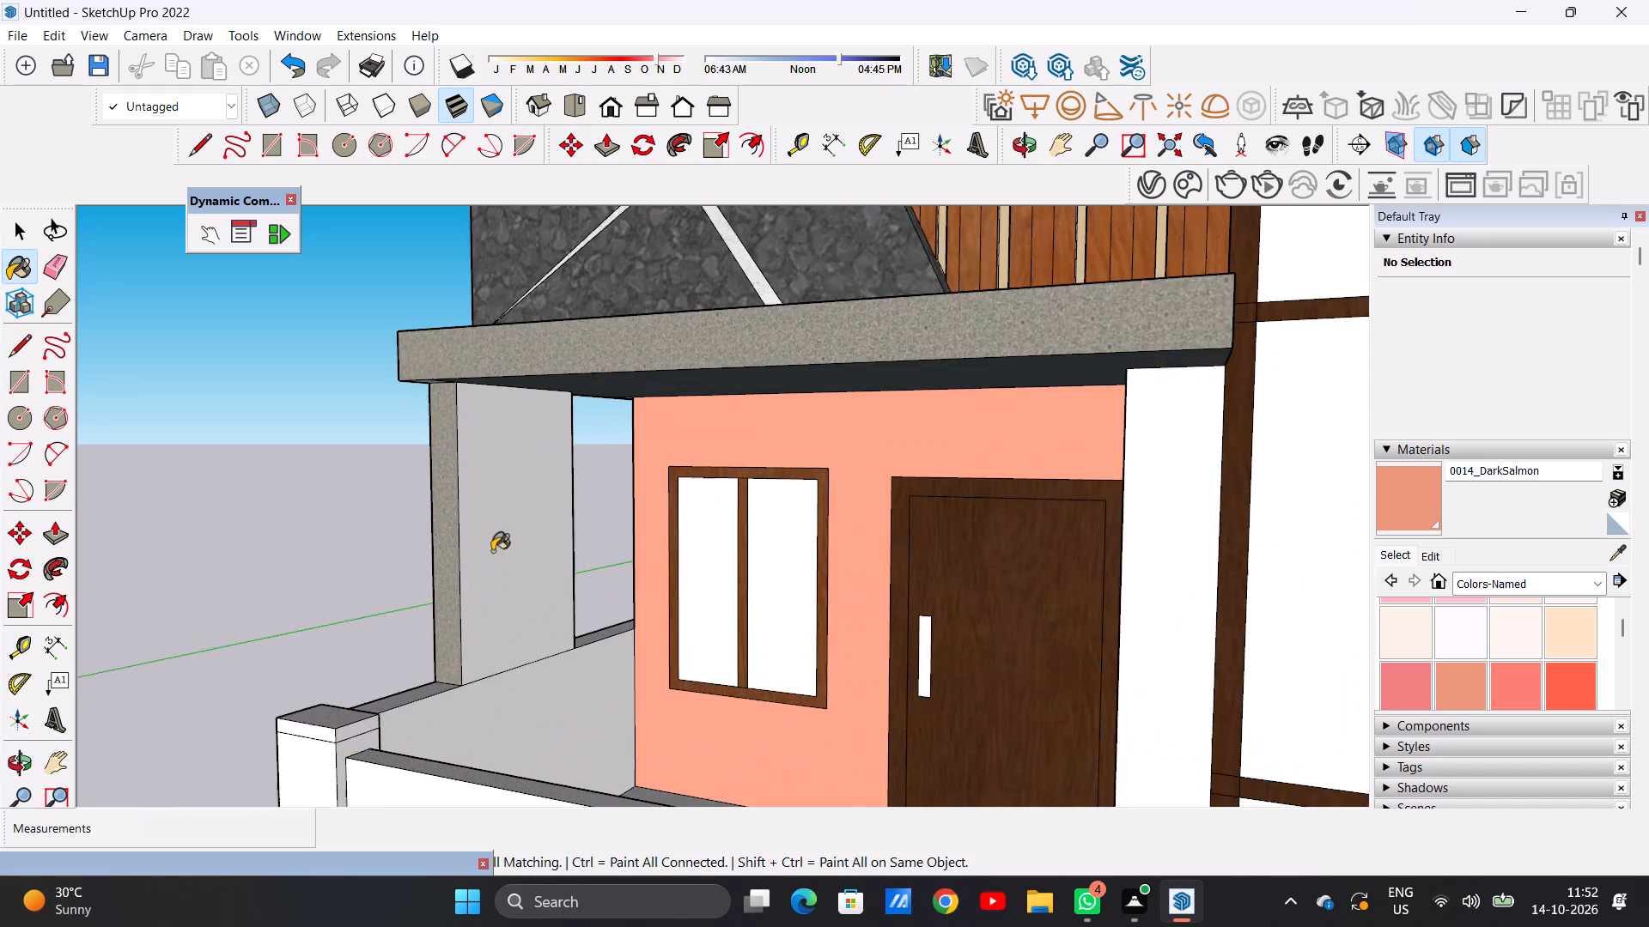
pyautogui.scroll(1, 492, 551)
pyautogui.click(494, 549)
pyautogui.click(556, 707)
# Paint the porch's return wall beside the entrance door with 0014_DarkSalmon.
pyautogui.scroll(-6, 764, 770)
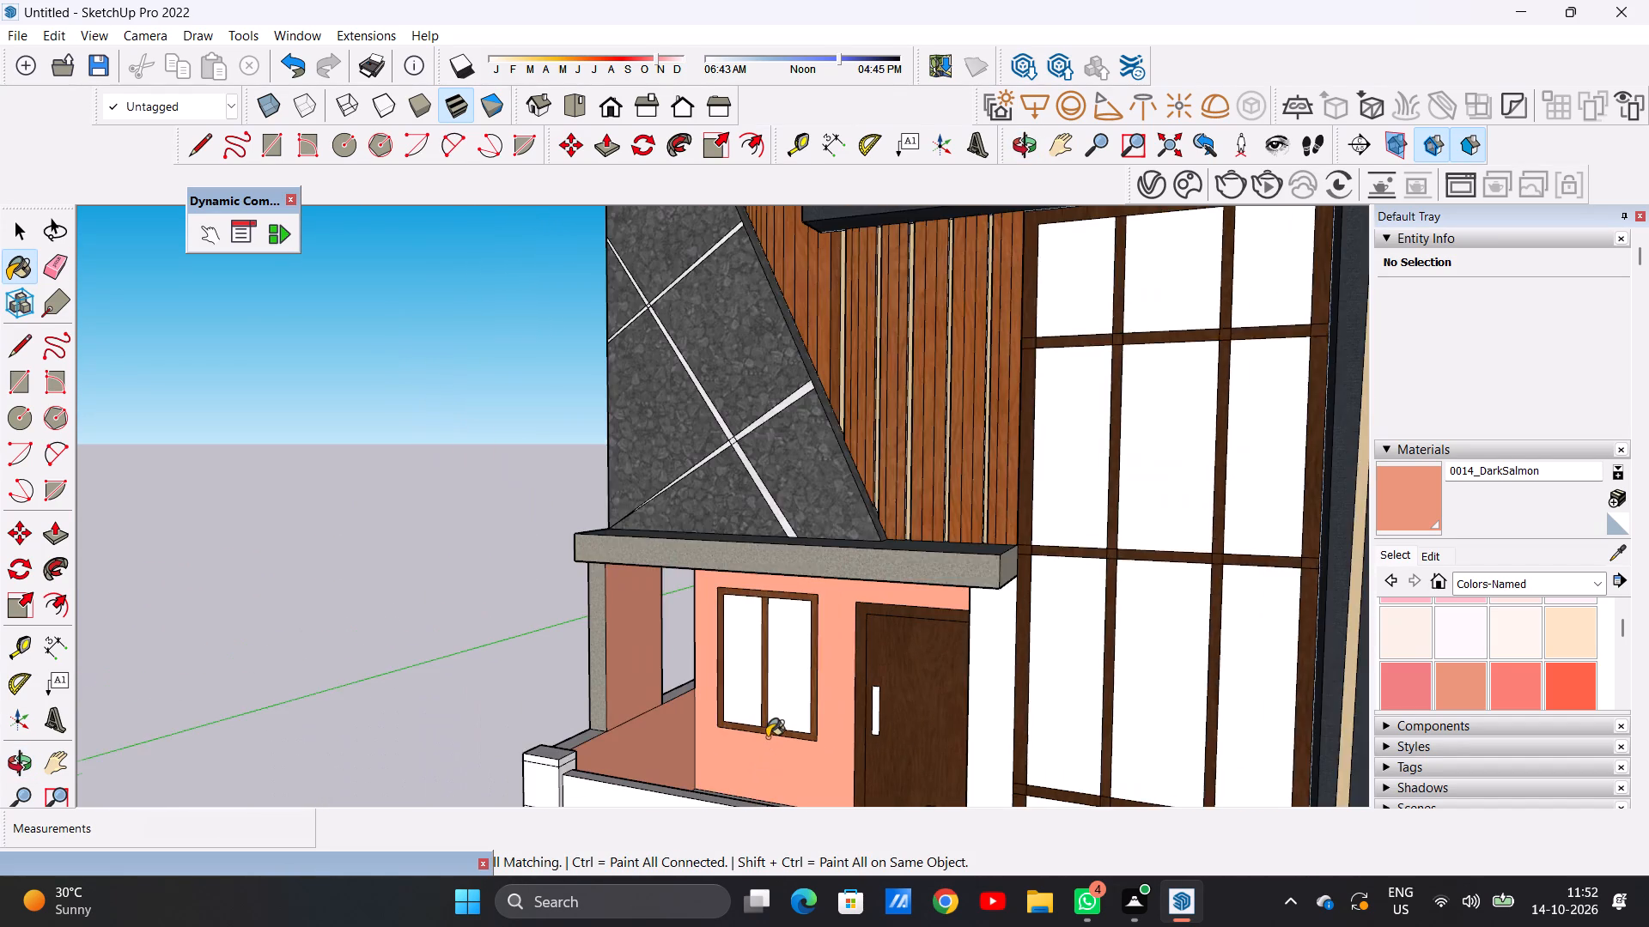
pyautogui.scroll(-6, 767, 737)
pyautogui.moveTo(766, 728); pyautogui.dragTo(940, 725, button='middle')
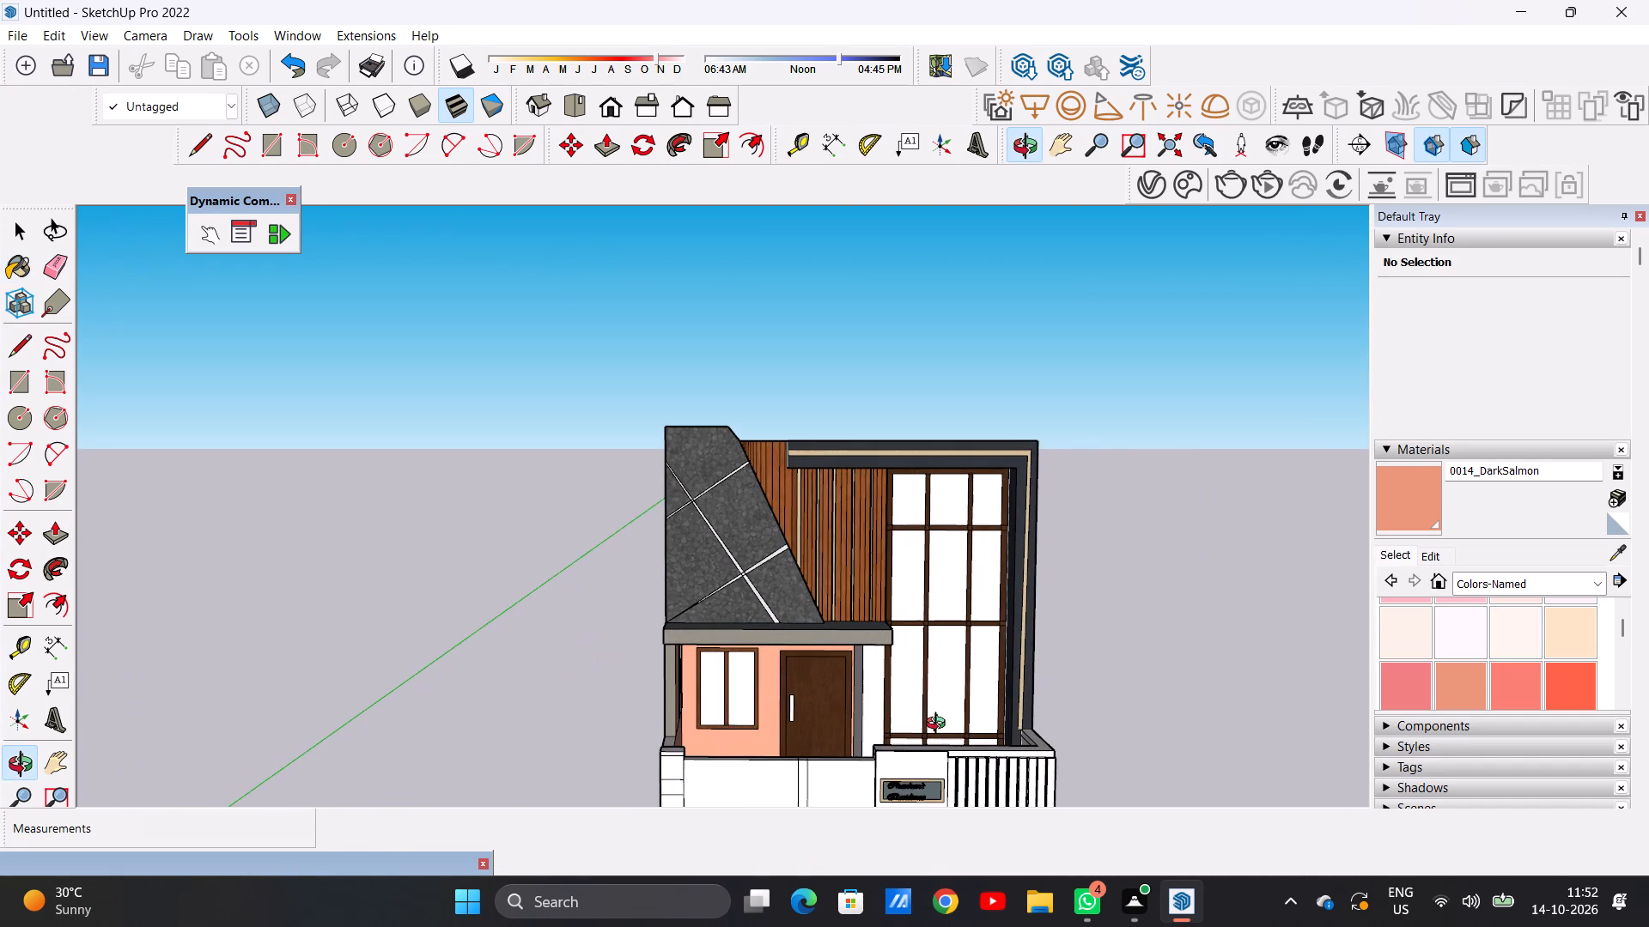
pyautogui.moveTo(940, 725); pyautogui.dragTo(940, 724, button='middle')
pyautogui.scroll(11, 754, 715)
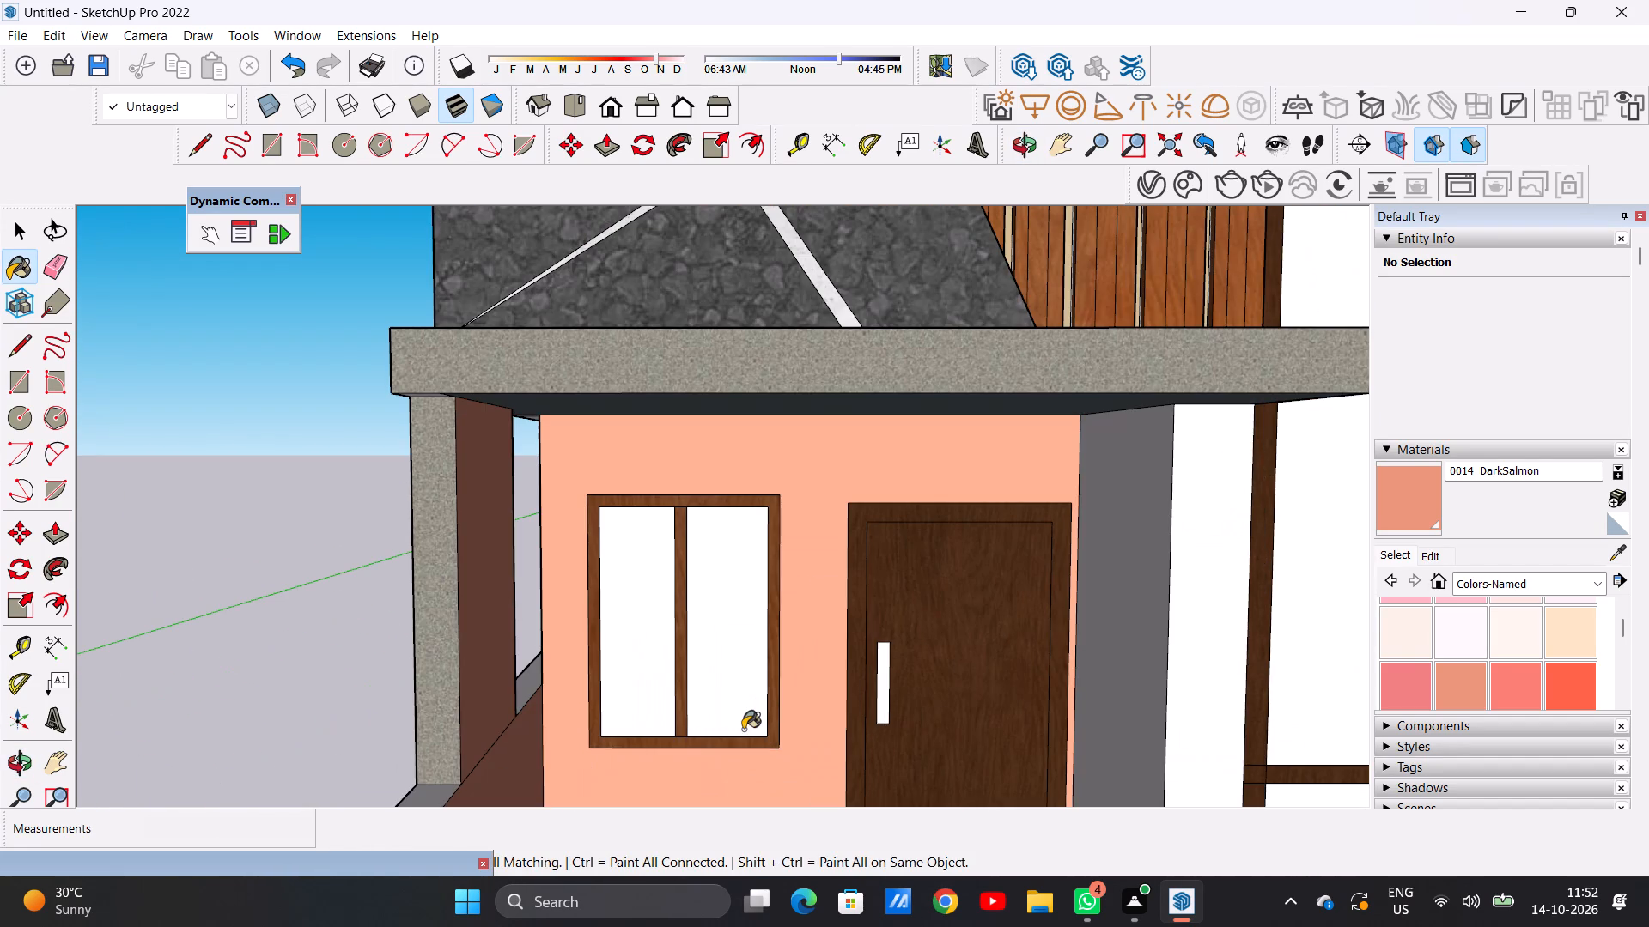
pyautogui.scroll(-3, 743, 730)
pyautogui.moveTo(734, 755); pyautogui.dragTo(792, 747, button='middle')
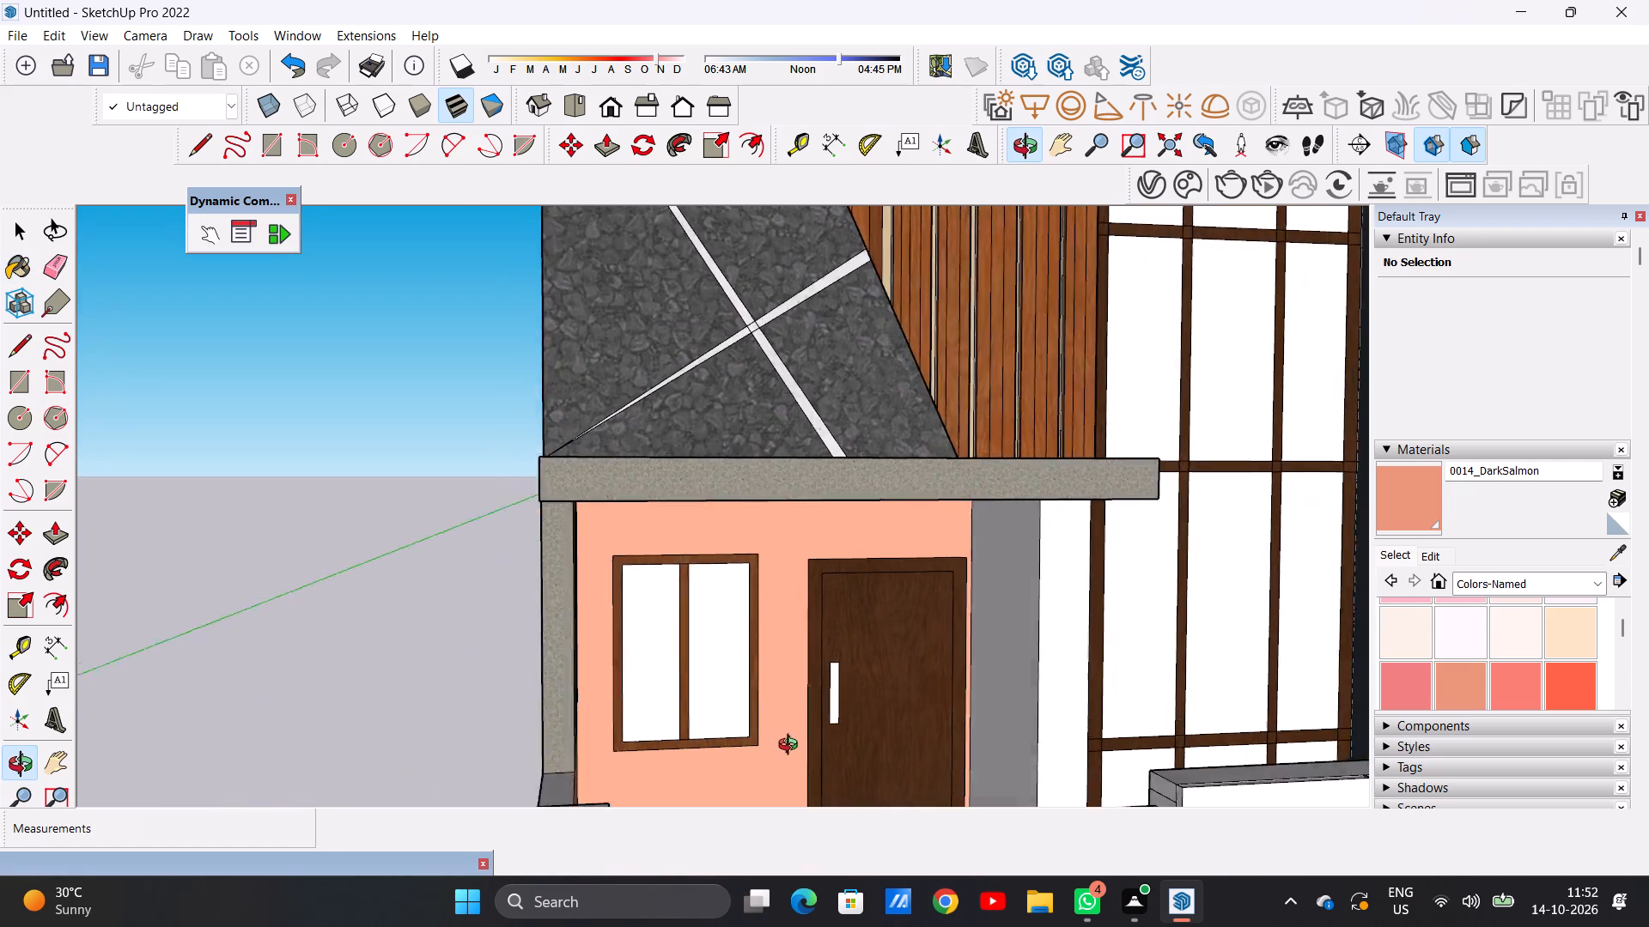
pyautogui.moveTo(792, 747); pyautogui.dragTo(852, 787, button='middle')
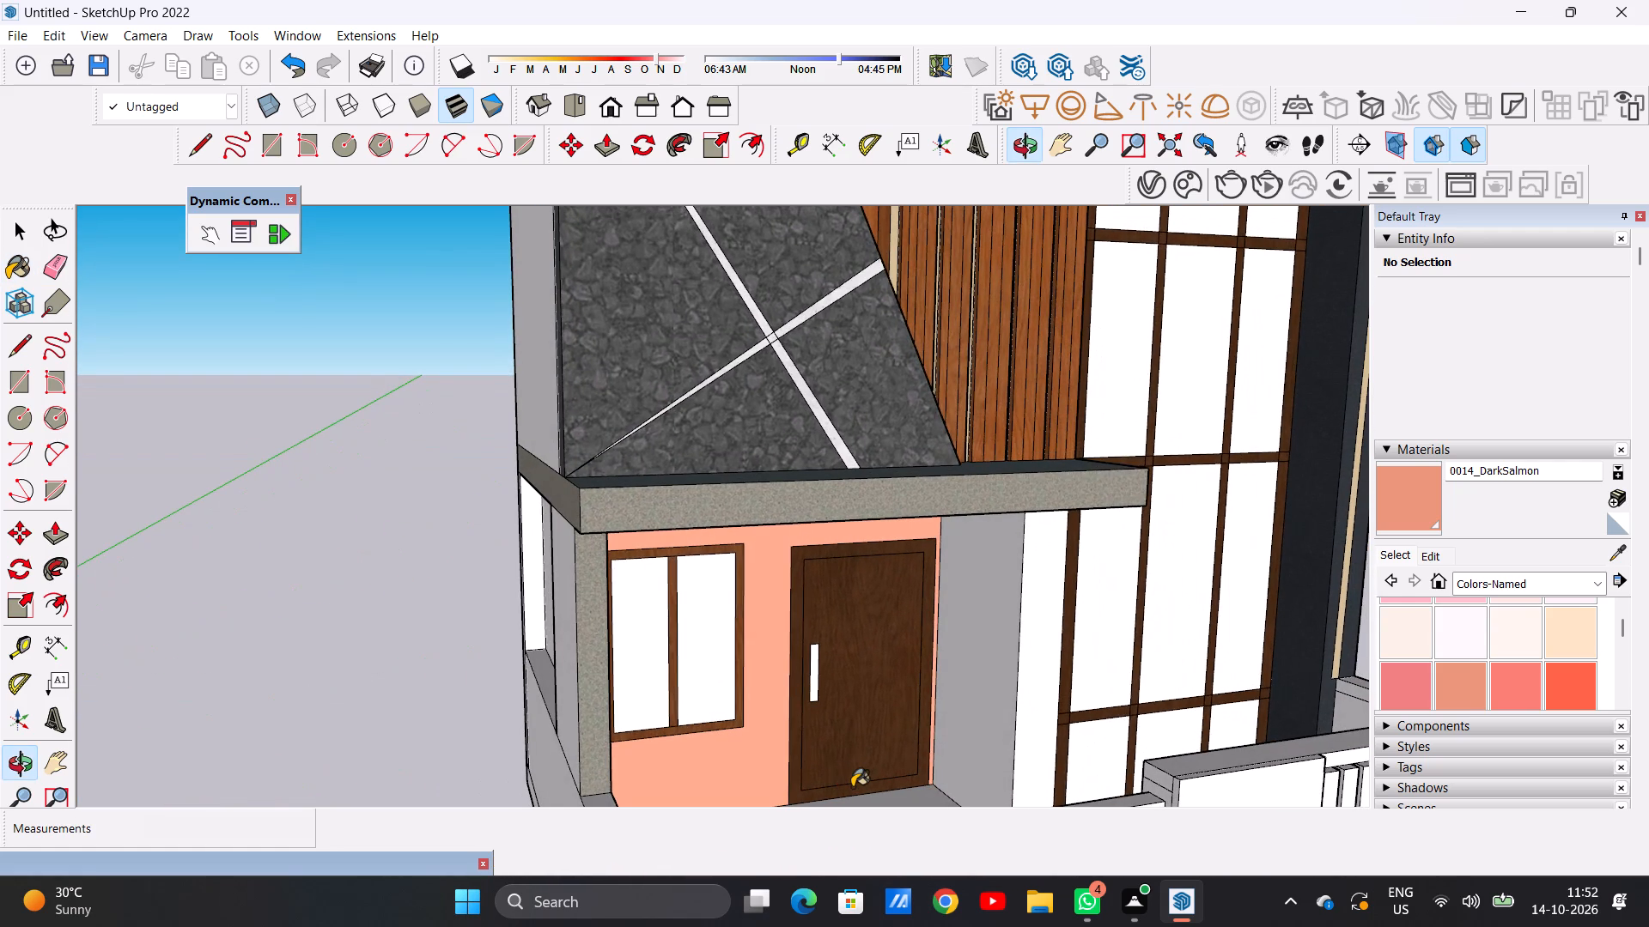
pyautogui.scroll(5, 973, 637)
pyautogui.click(973, 637)
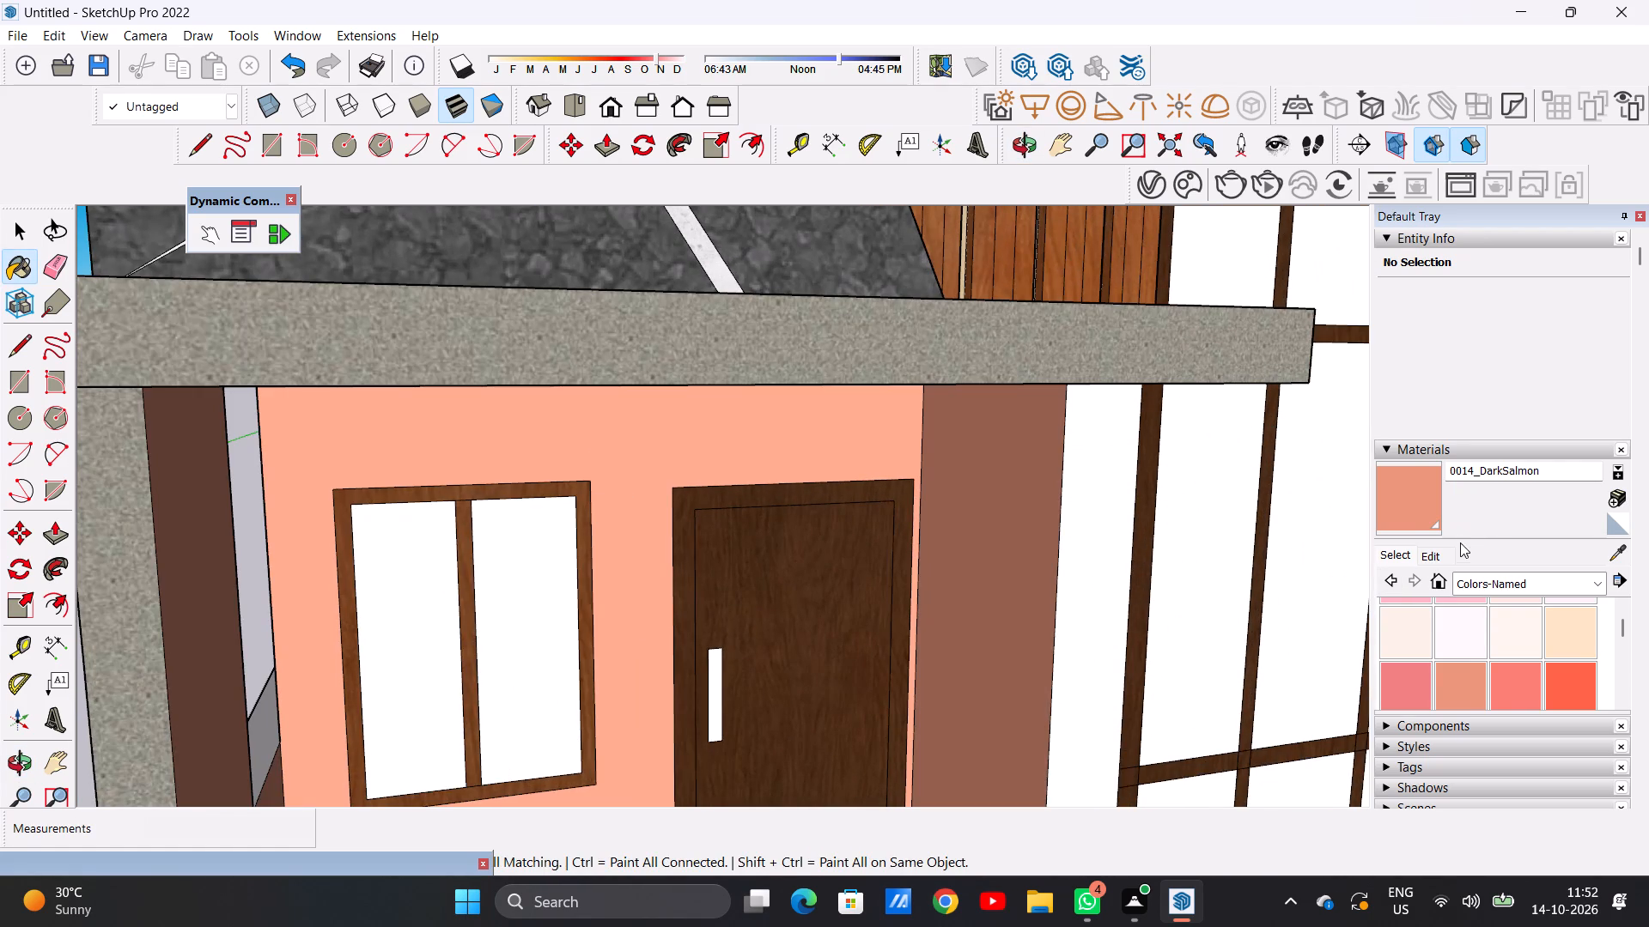
# Edit the 0014_DarkSalmon material's colour to a slightly brighter shade.
pyautogui.click(1435, 554)
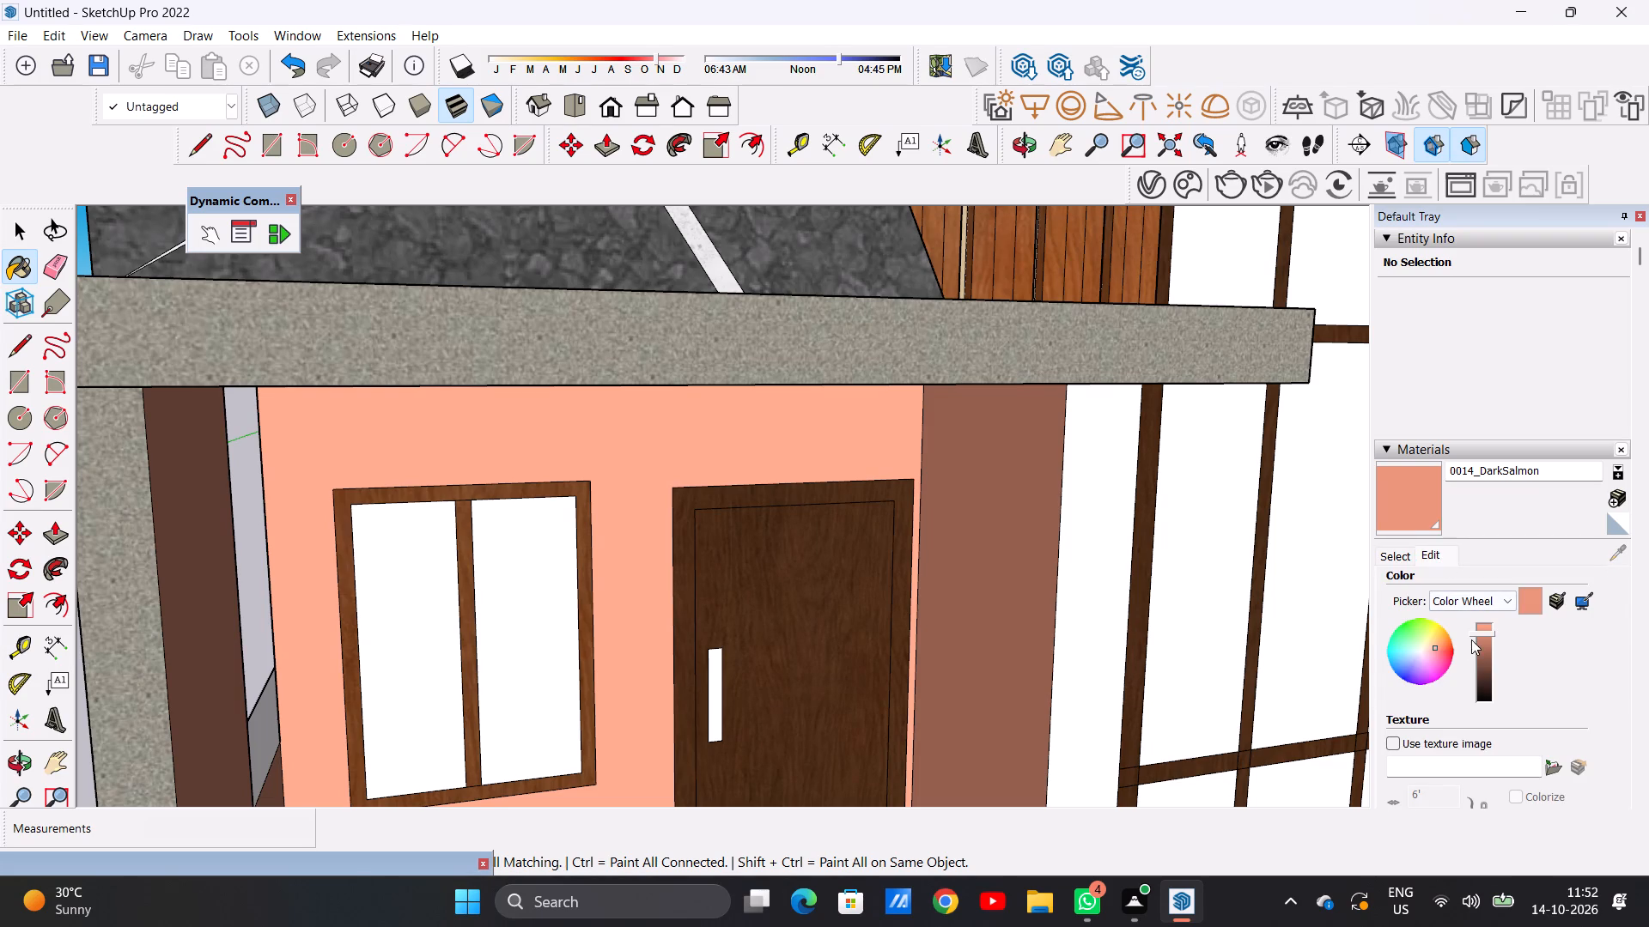
pyautogui.click(1482, 632)
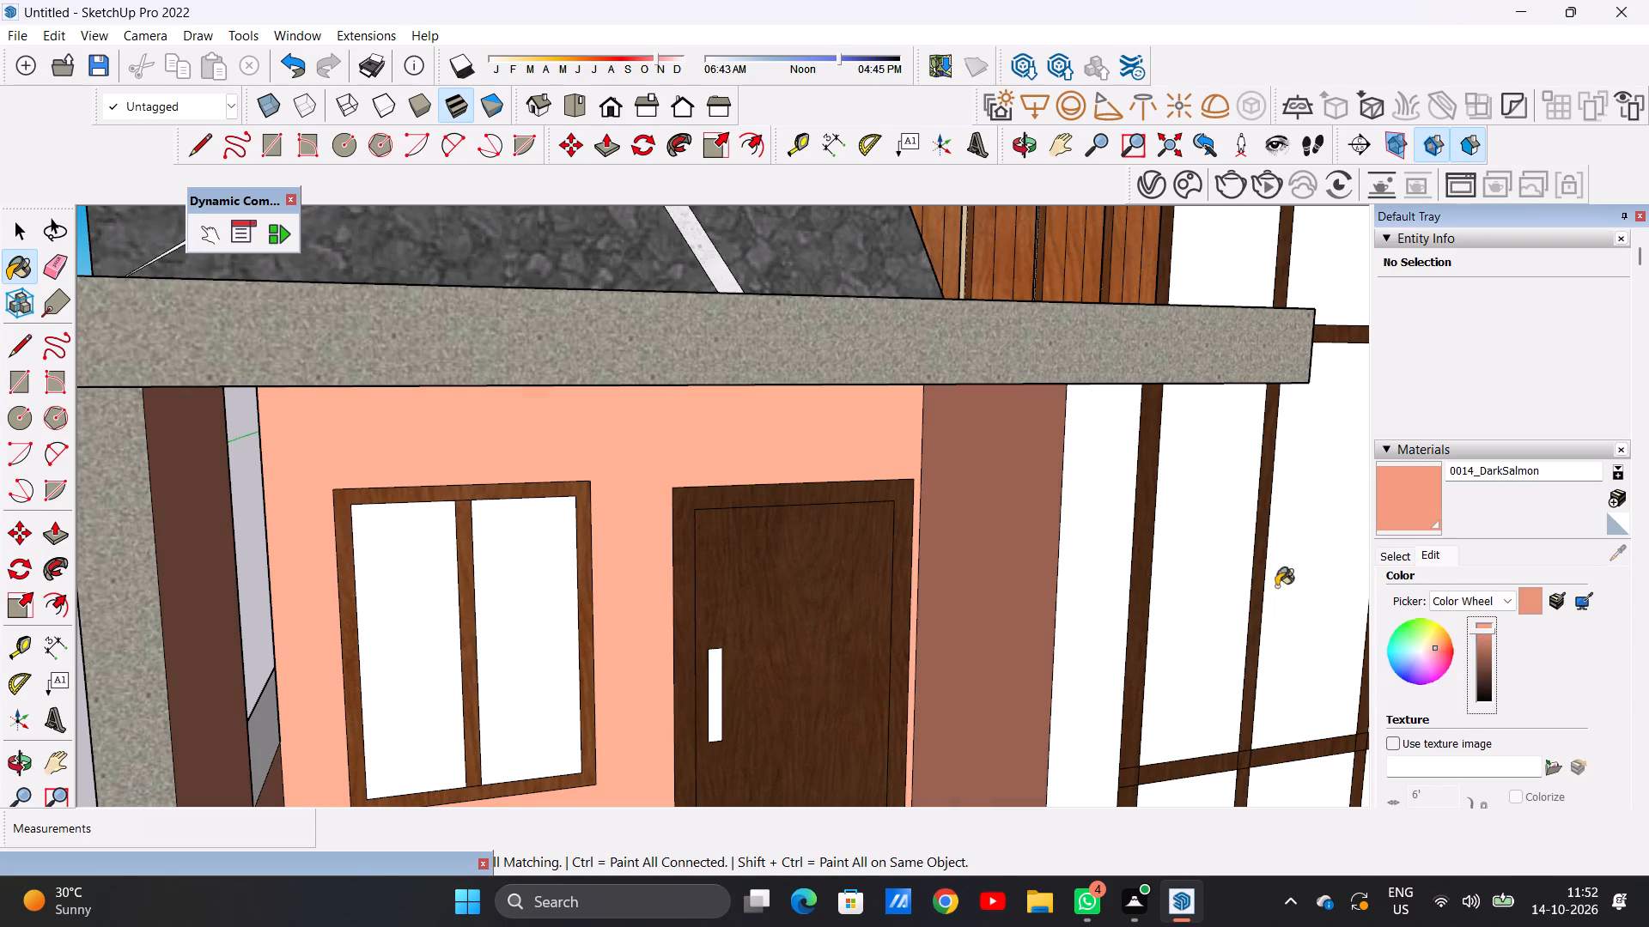
# Examine the salmon porch walls from several angles and against the full front elevation.
pyautogui.scroll(-8, 902, 558)
pyautogui.moveTo(904, 590); pyautogui.dragTo(580, 616, button='middle')
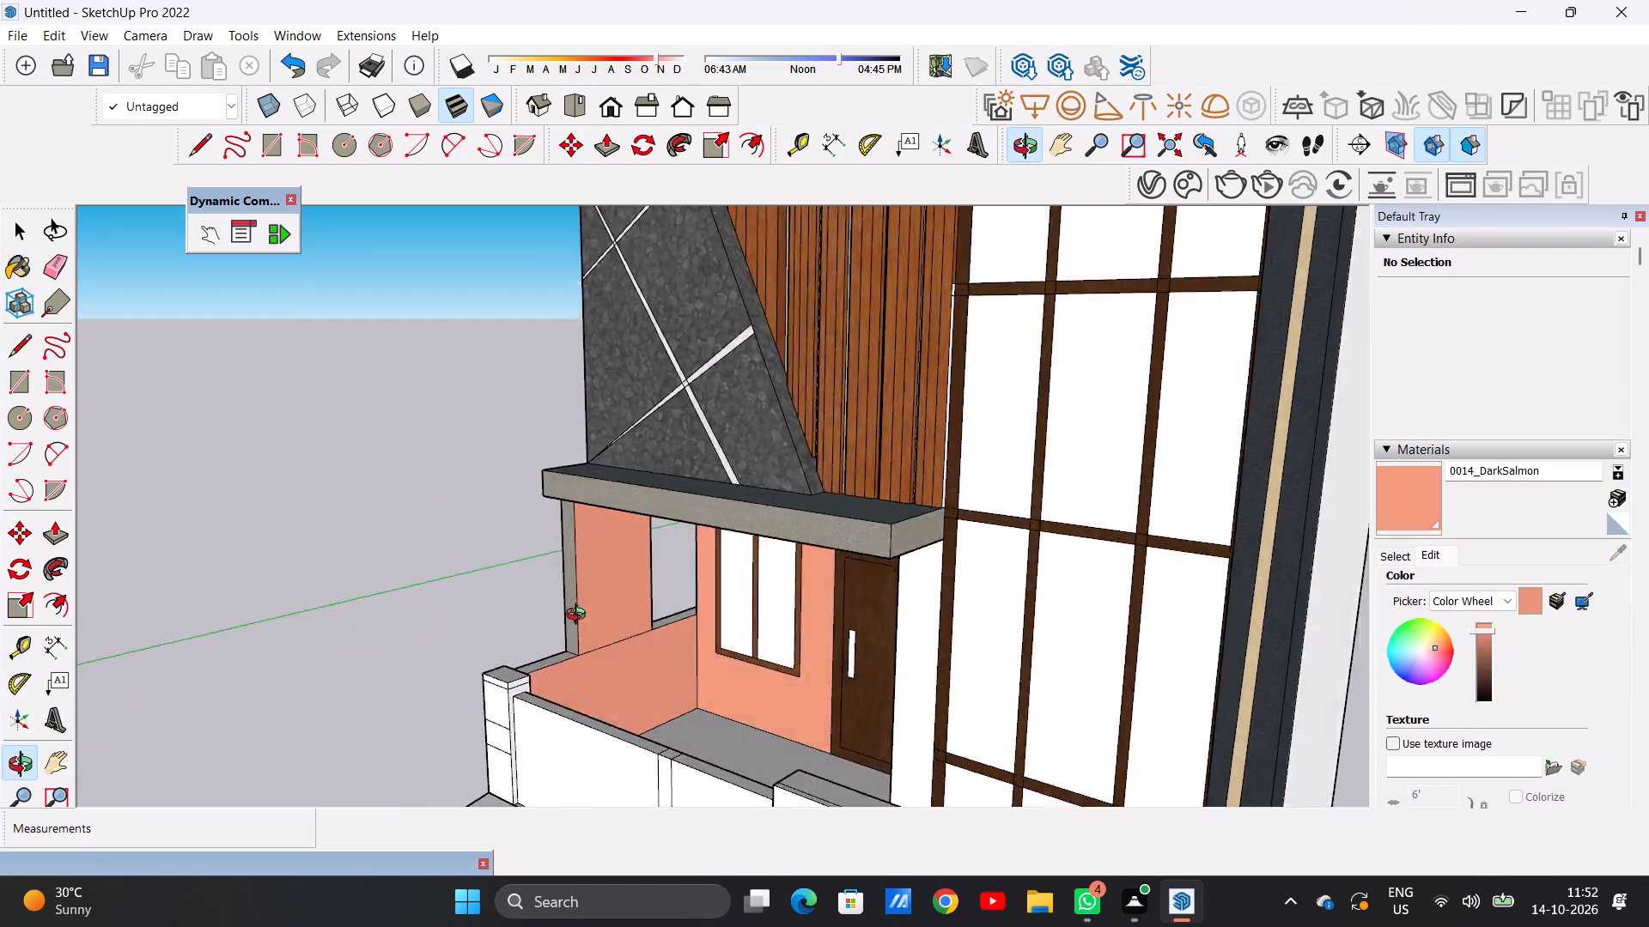
pyautogui.moveTo(580, 616); pyautogui.dragTo(832, 563, button='middle')
pyautogui.middleClick(816, 560)
pyautogui.middleClick(807, 559)
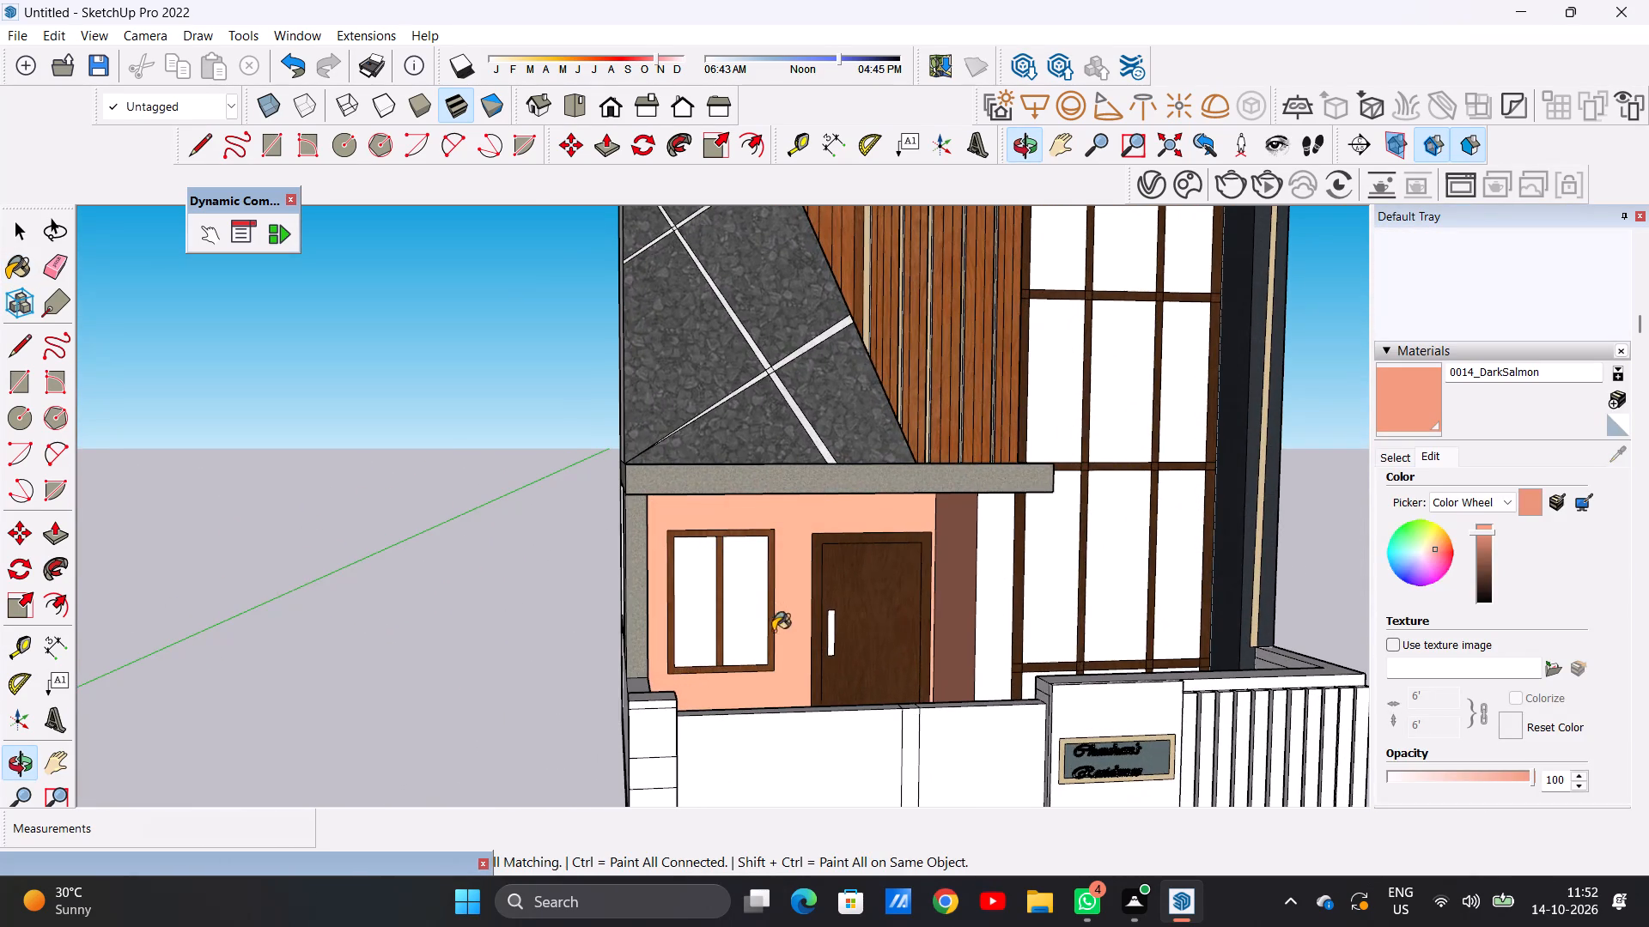
pyautogui.scroll(-3, 788, 656)
pyautogui.moveTo(812, 644); pyautogui.dragTo(661, 613, button='middle')
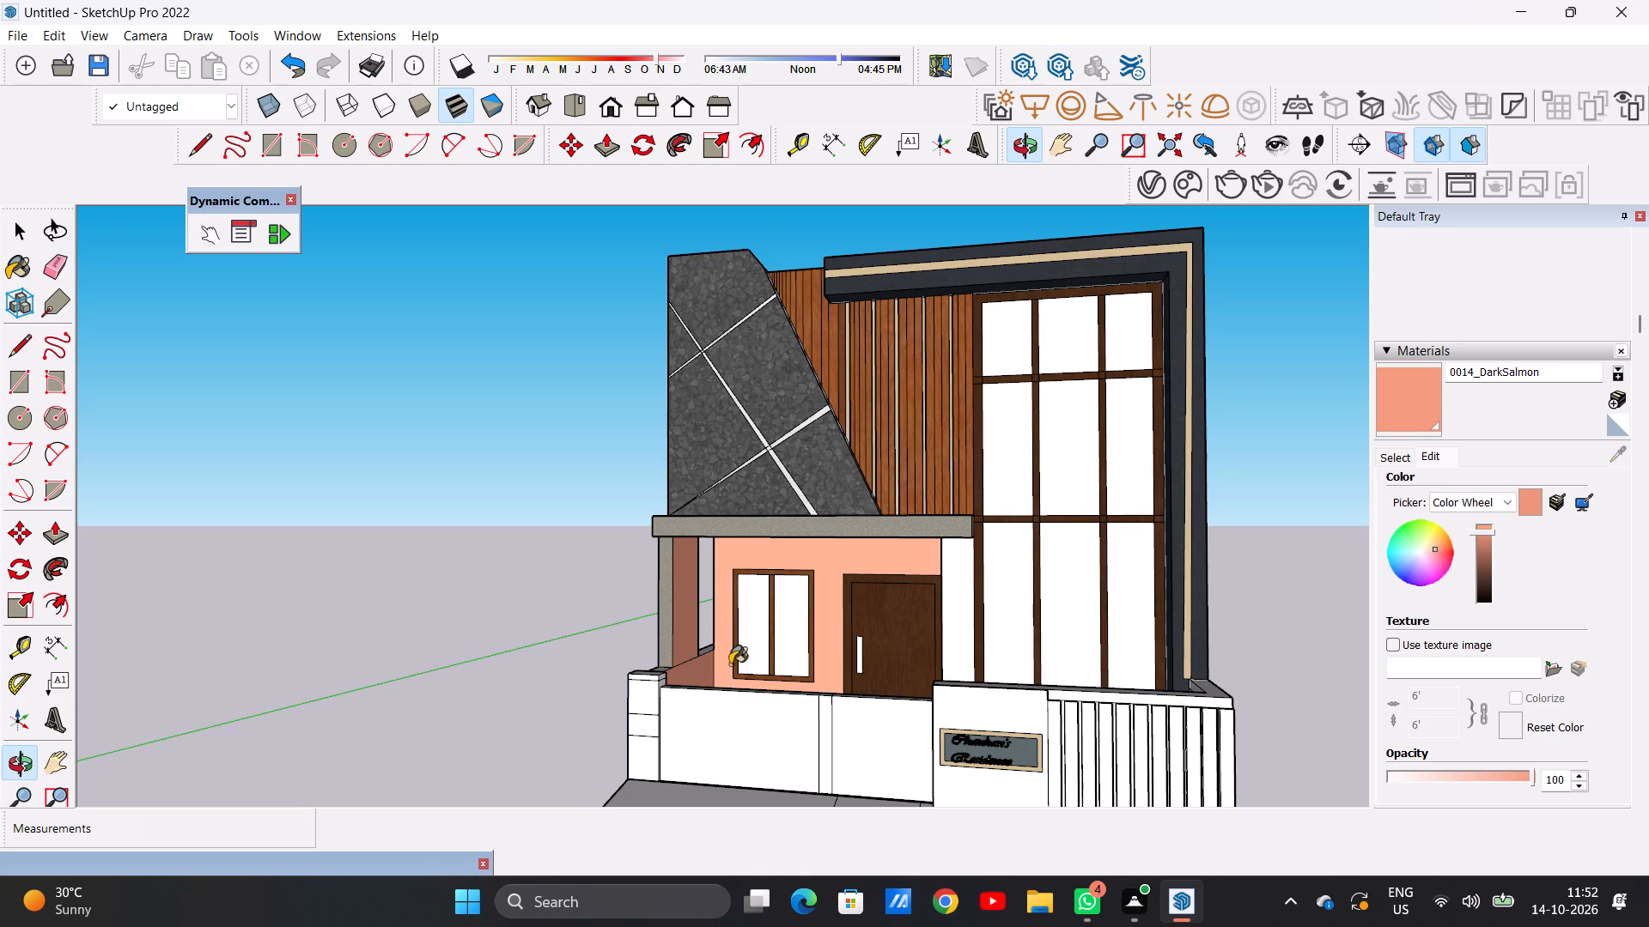
pyautogui.scroll(-8, 730, 664)
pyautogui.moveTo(741, 669); pyautogui.dragTo(968, 669, button='middle')
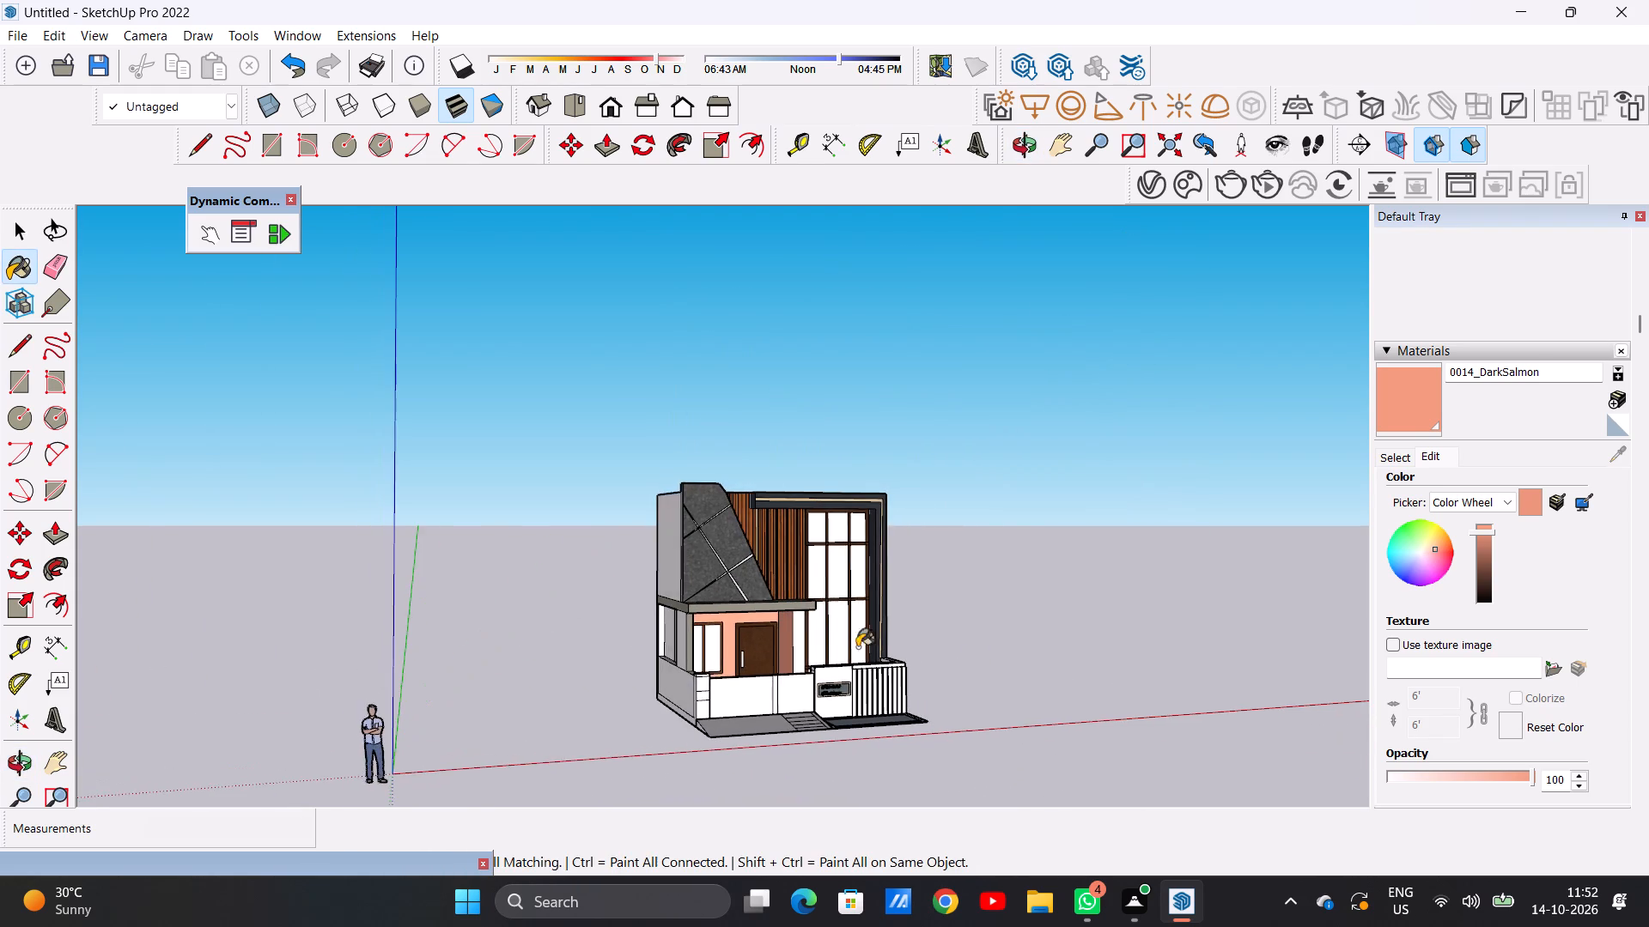
pyautogui.scroll(18, 789, 636)
pyautogui.scroll(-14, 775, 687)
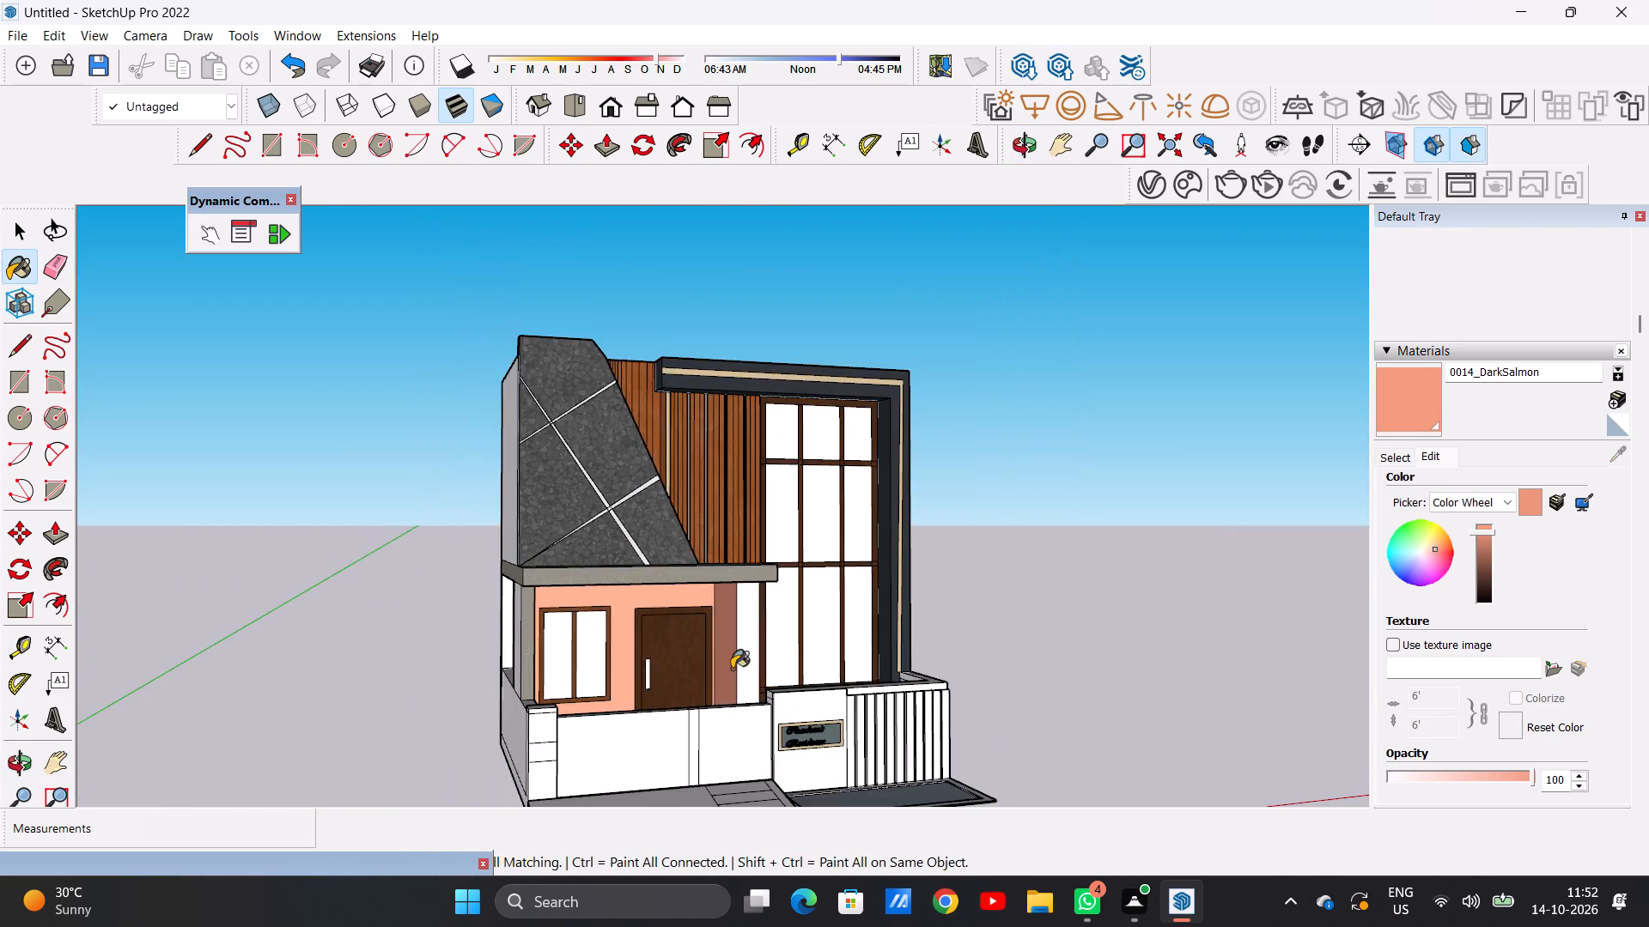
pyautogui.moveTo(592, 669); pyautogui.dragTo(317, 680, button='middle')
pyautogui.scroll(8, 550, 639)
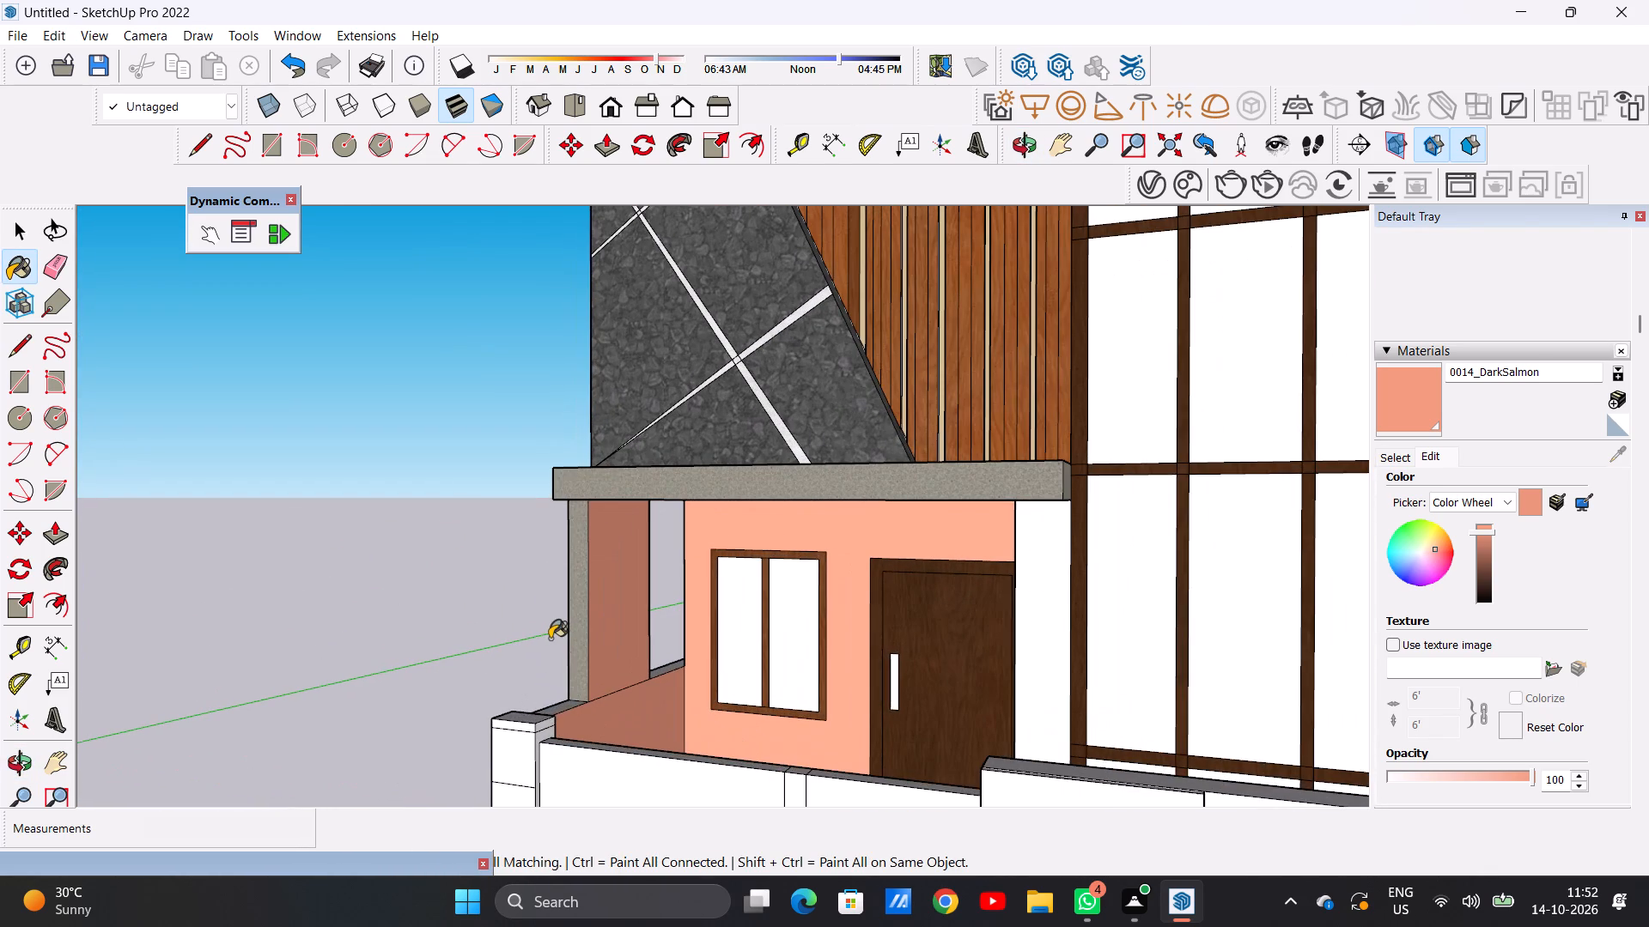
pyautogui.press('space')
pyautogui.scroll(-12, 711, 661)
pyautogui.moveTo(728, 648); pyautogui.dragTo(860, 649, button='middle')
pyautogui.scroll(4, 739, 621)
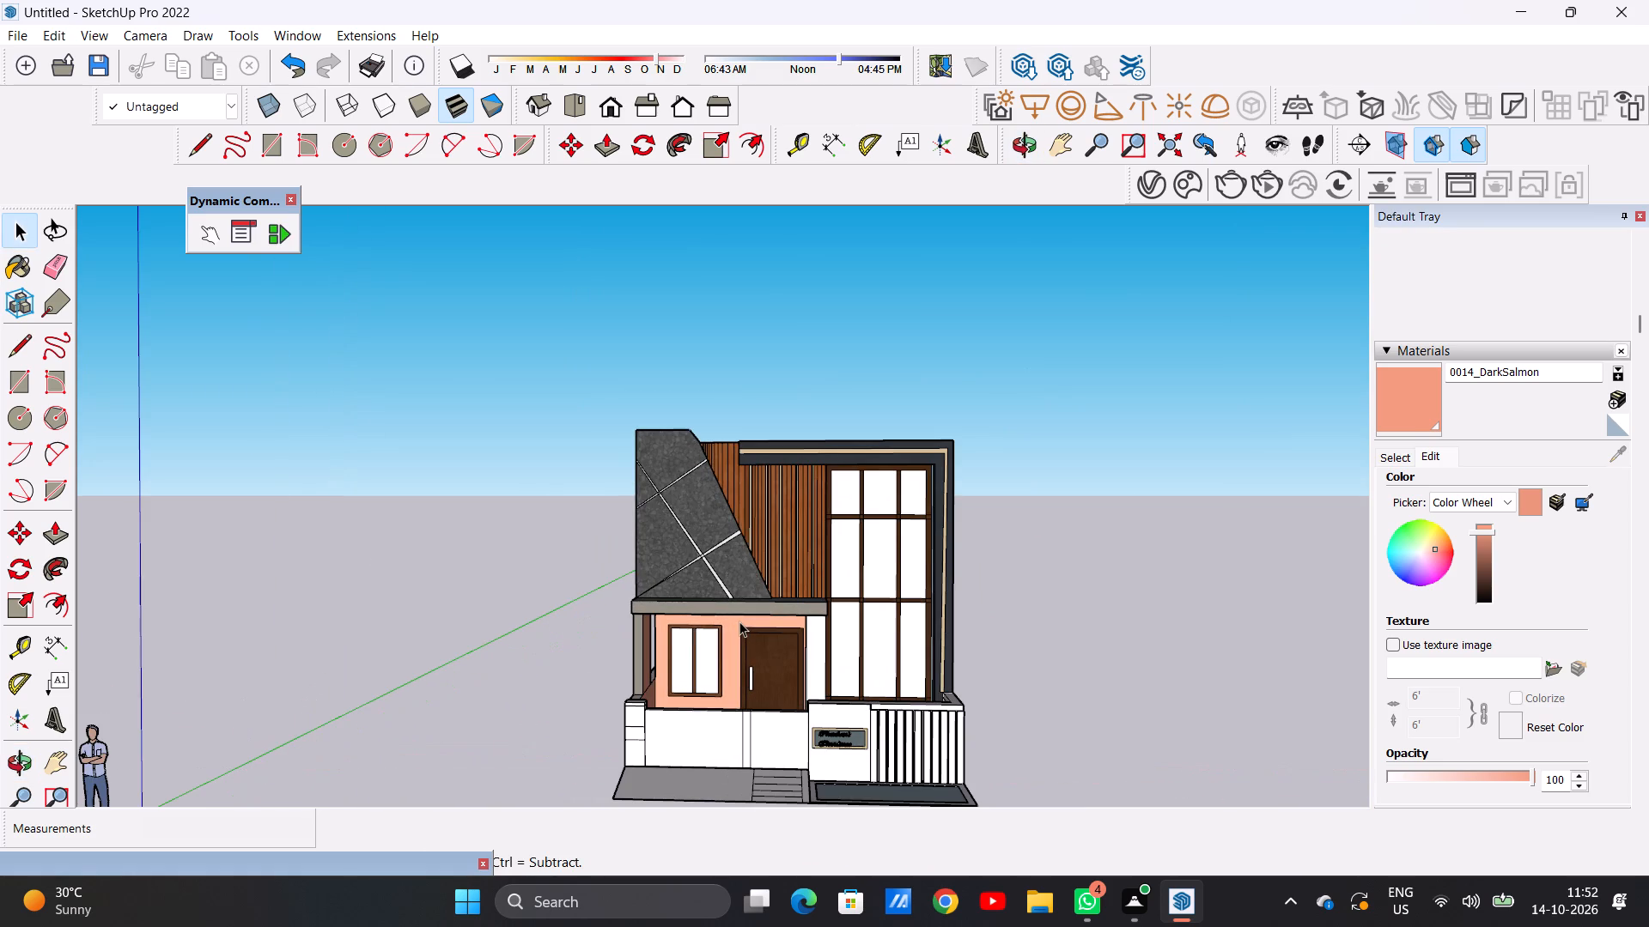
pyautogui.moveTo(704, 657); pyautogui.dragTo(691, 611, button='middle')
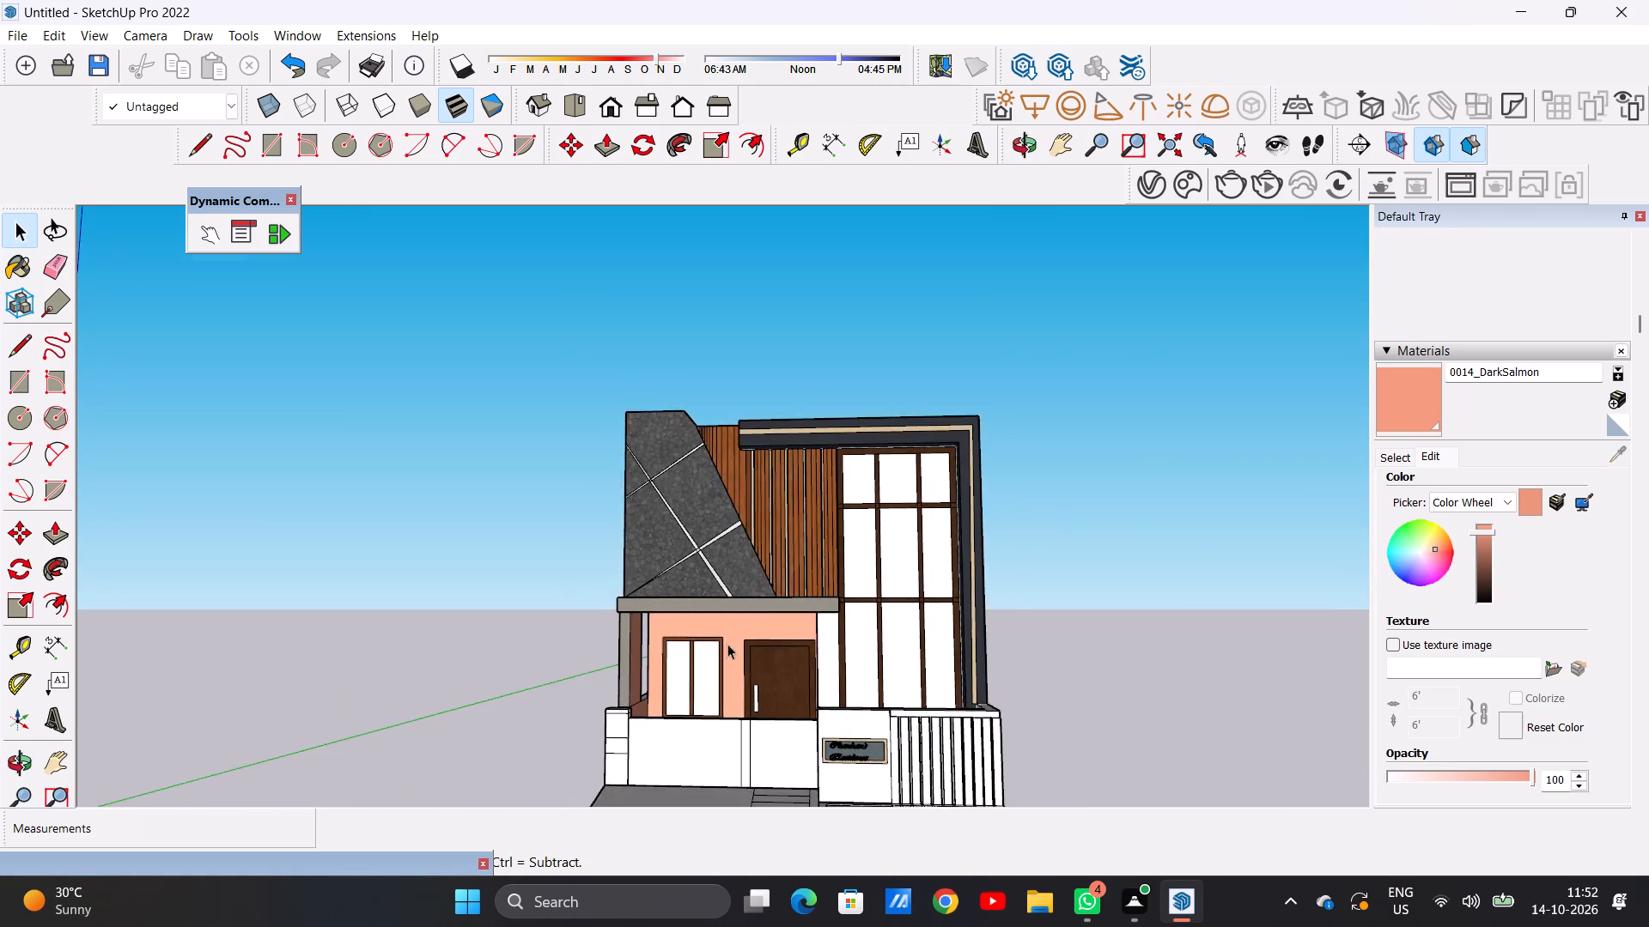
# Paint the underside of the porch roof slab with 0014_DarkSalmon.
pyautogui.scroll(3, 746, 653)
pyautogui.scroll(-1, 746, 653)
pyautogui.scroll(5, 746, 653)
pyautogui.click(1417, 408)
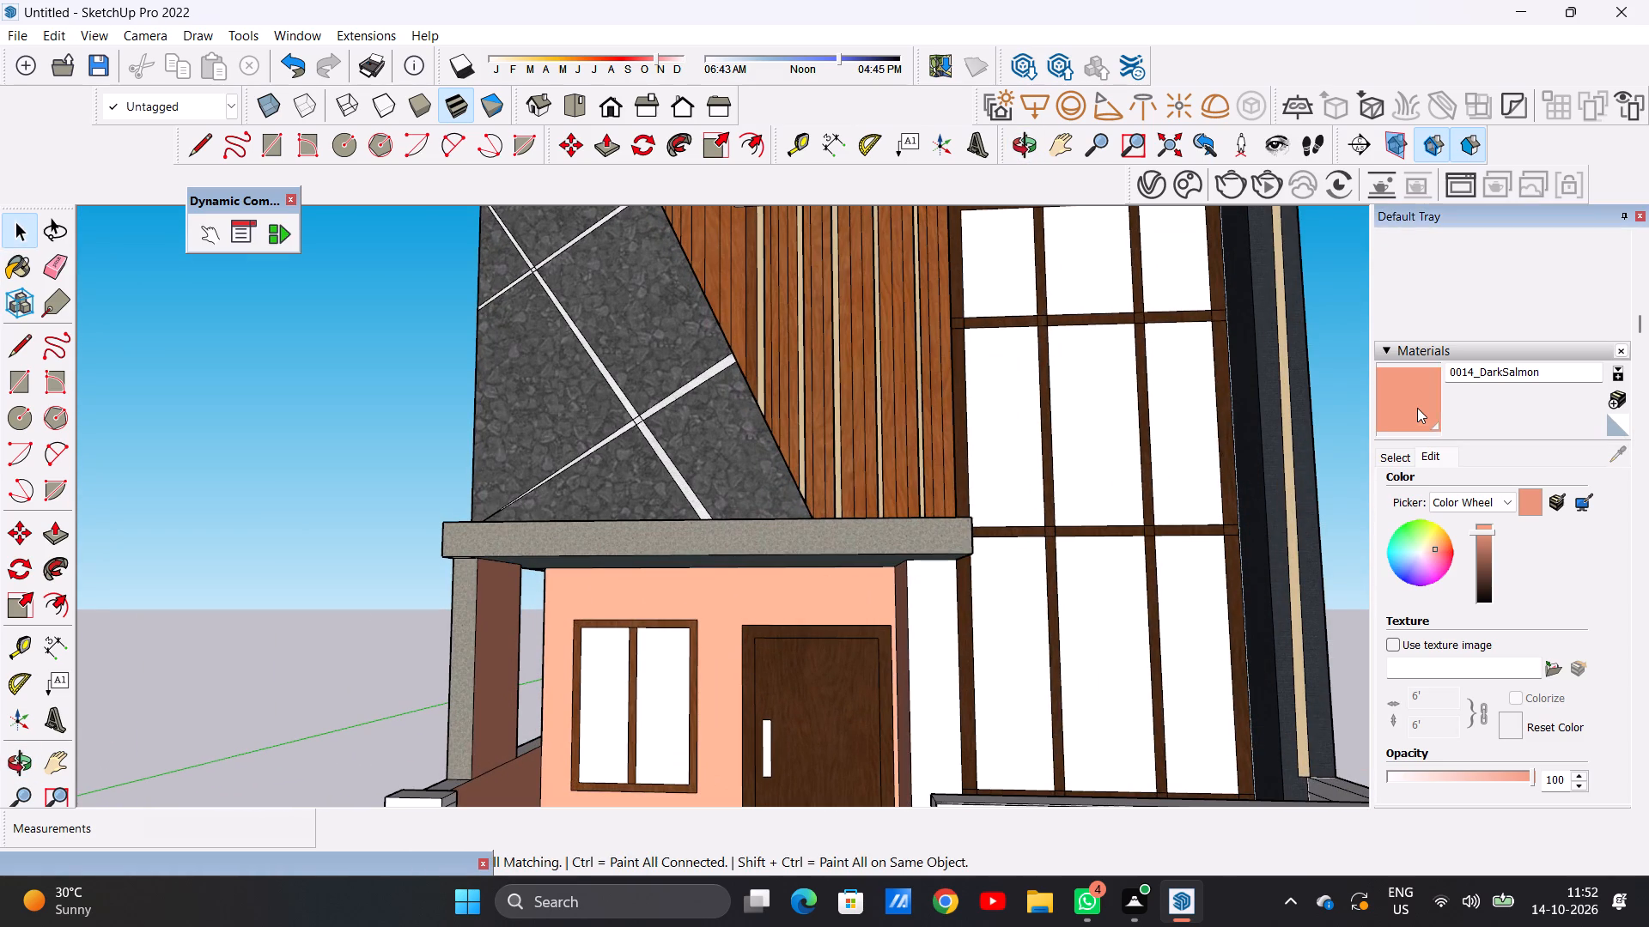
pyautogui.moveTo(790, 615); pyautogui.dragTo(782, 518, button='middle')
pyautogui.scroll(6, 789, 535)
pyautogui.click(788, 524)
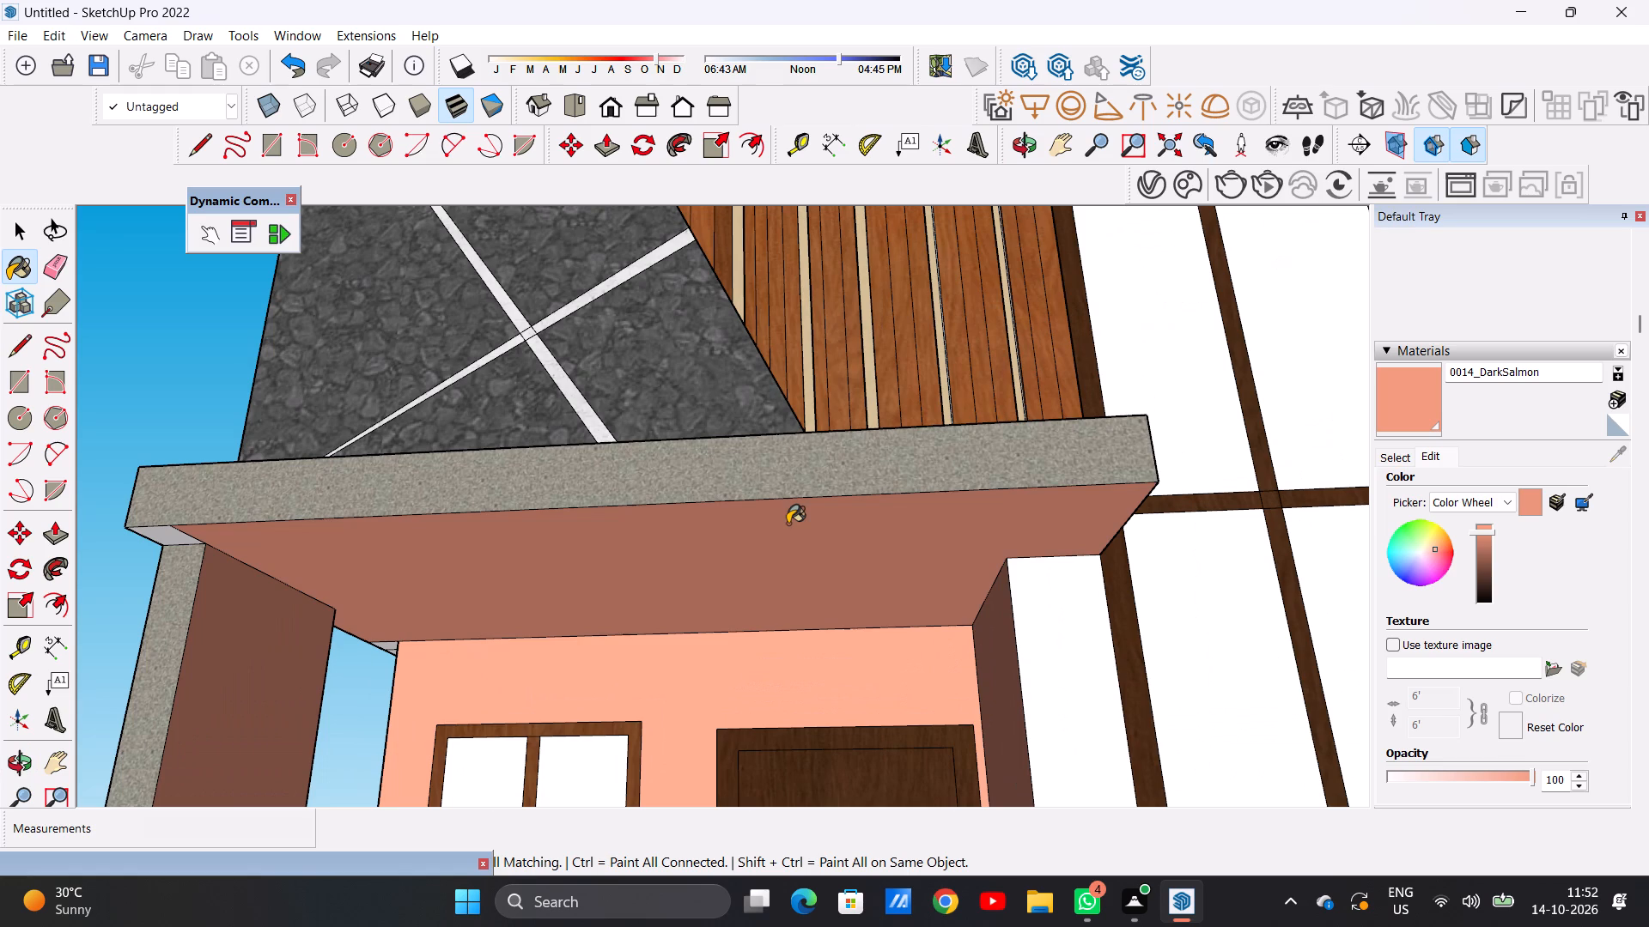
pyautogui.press('space')
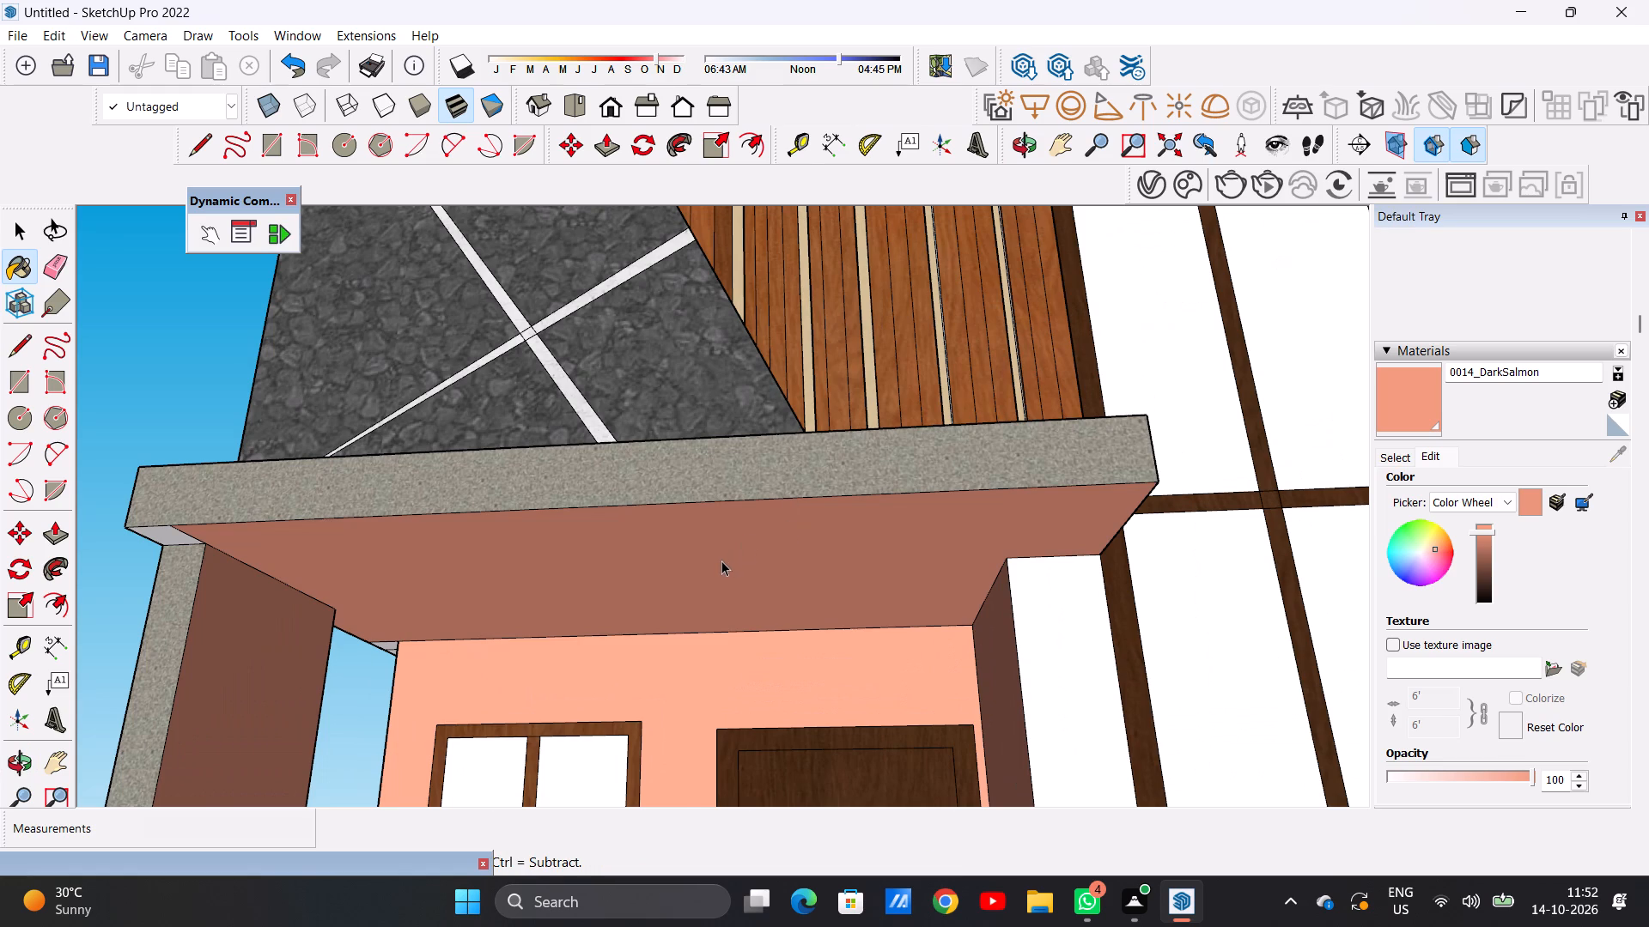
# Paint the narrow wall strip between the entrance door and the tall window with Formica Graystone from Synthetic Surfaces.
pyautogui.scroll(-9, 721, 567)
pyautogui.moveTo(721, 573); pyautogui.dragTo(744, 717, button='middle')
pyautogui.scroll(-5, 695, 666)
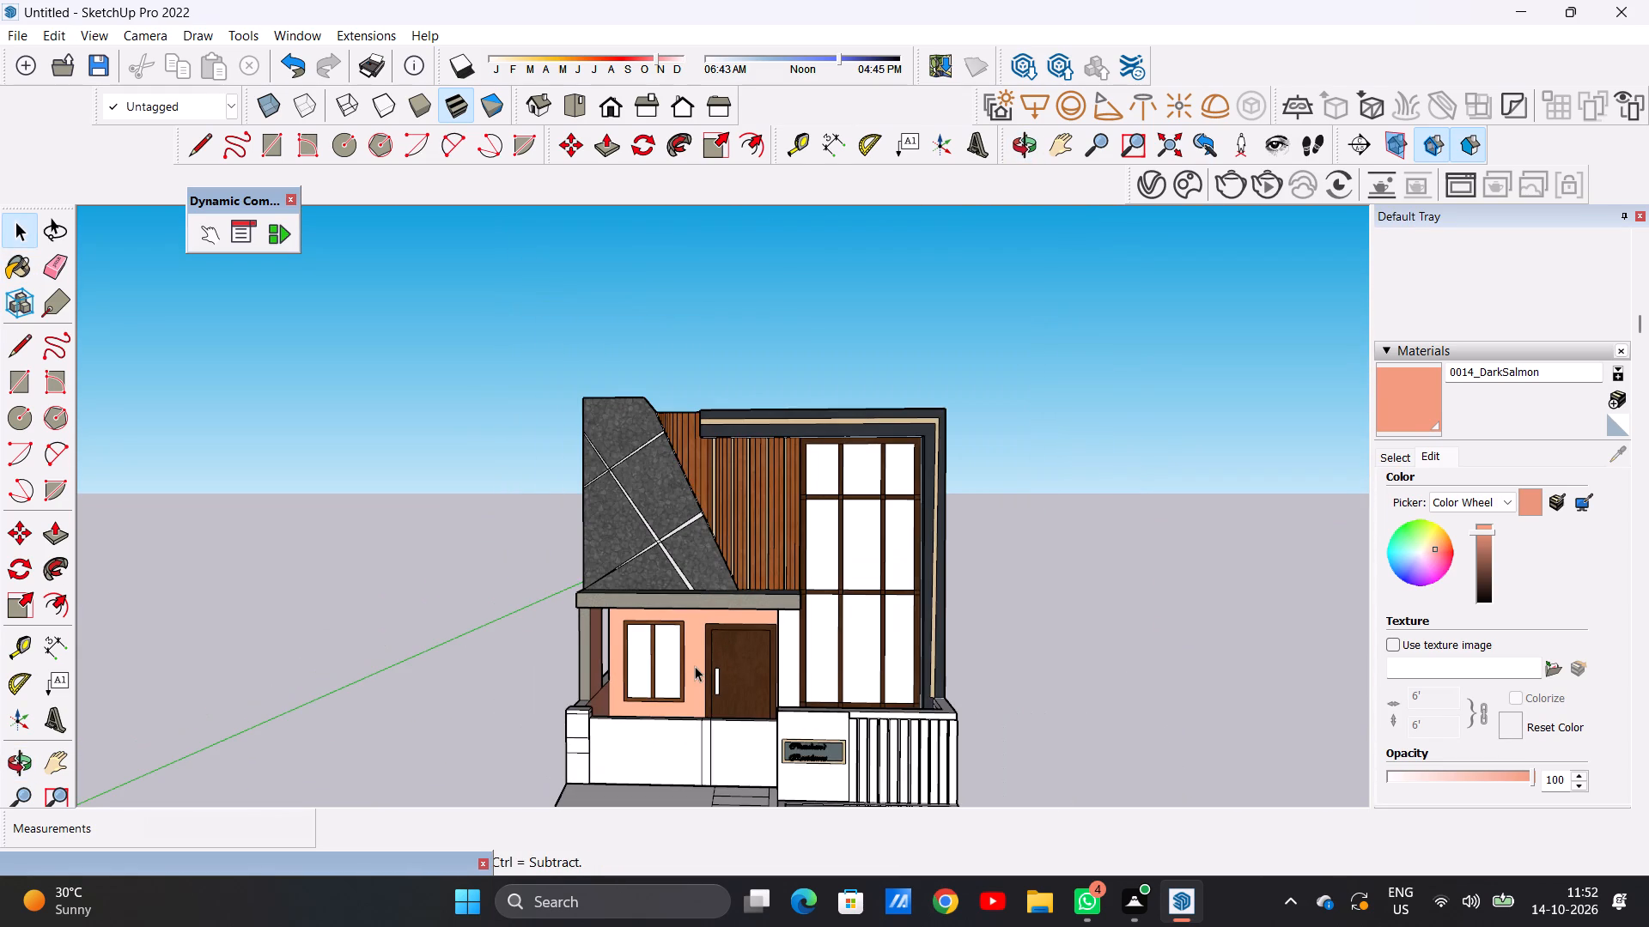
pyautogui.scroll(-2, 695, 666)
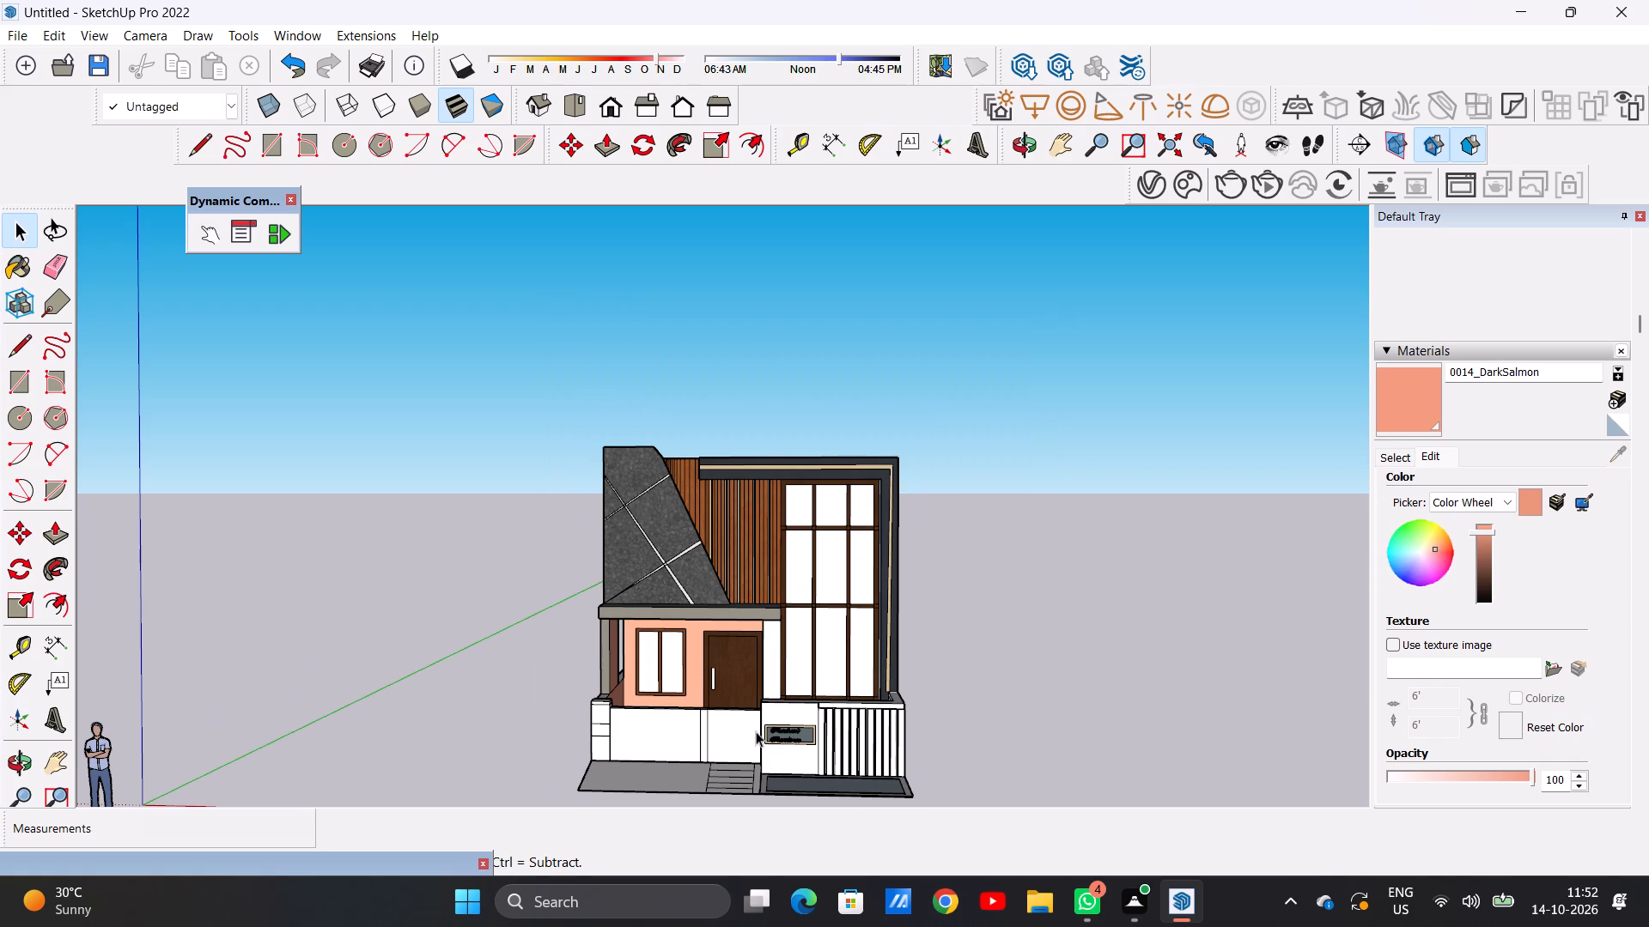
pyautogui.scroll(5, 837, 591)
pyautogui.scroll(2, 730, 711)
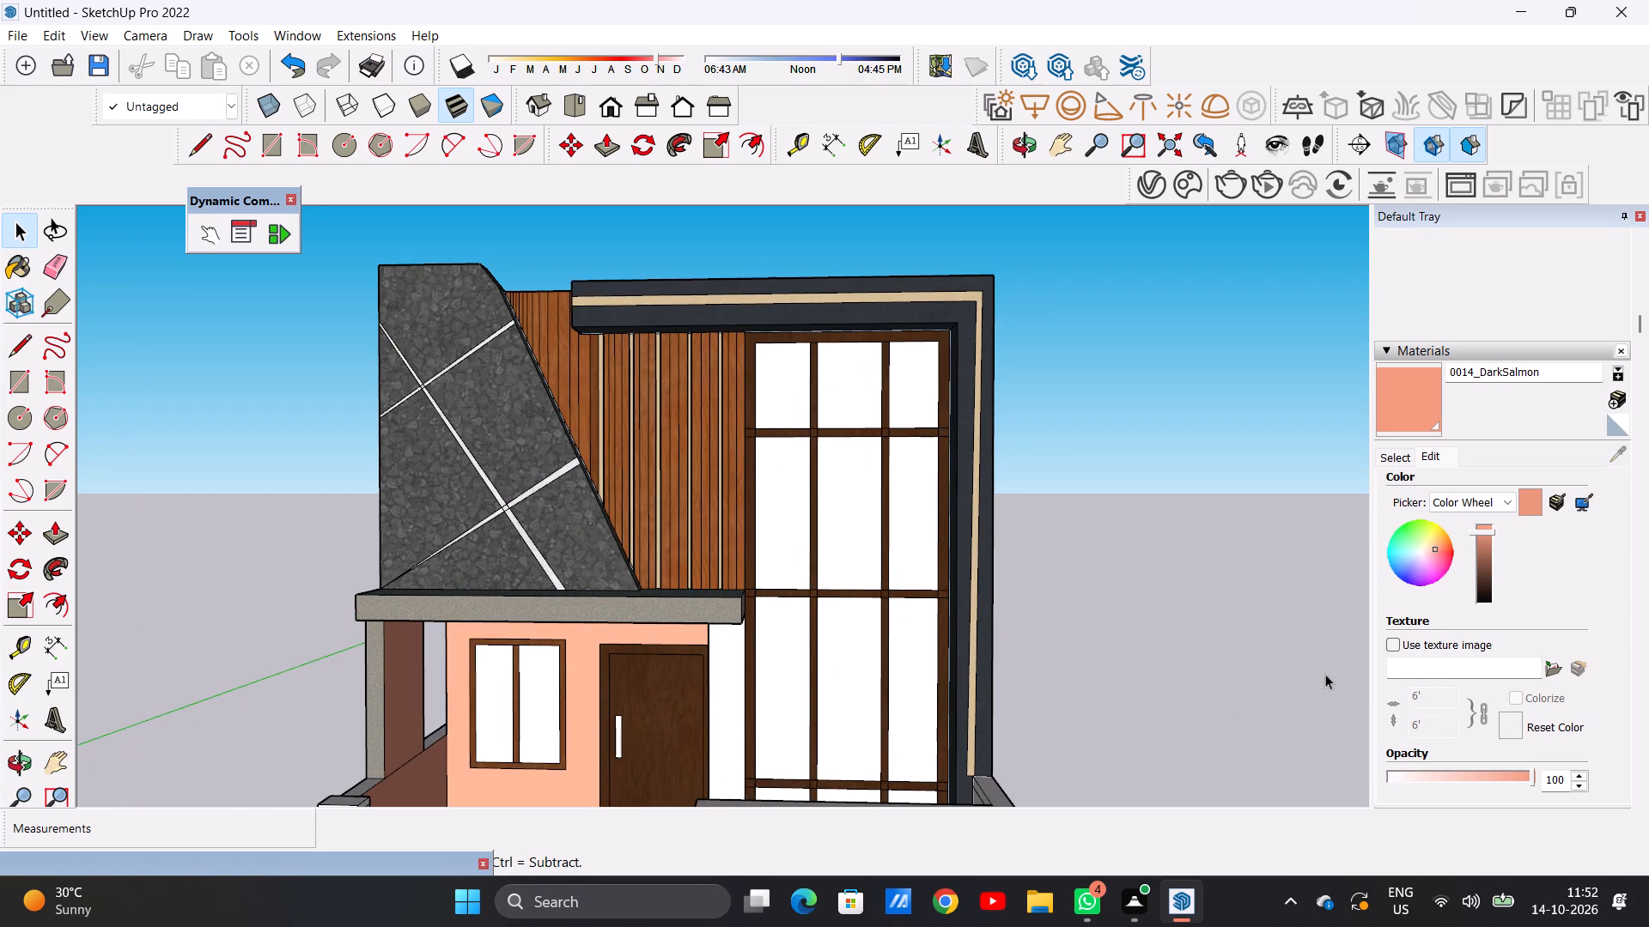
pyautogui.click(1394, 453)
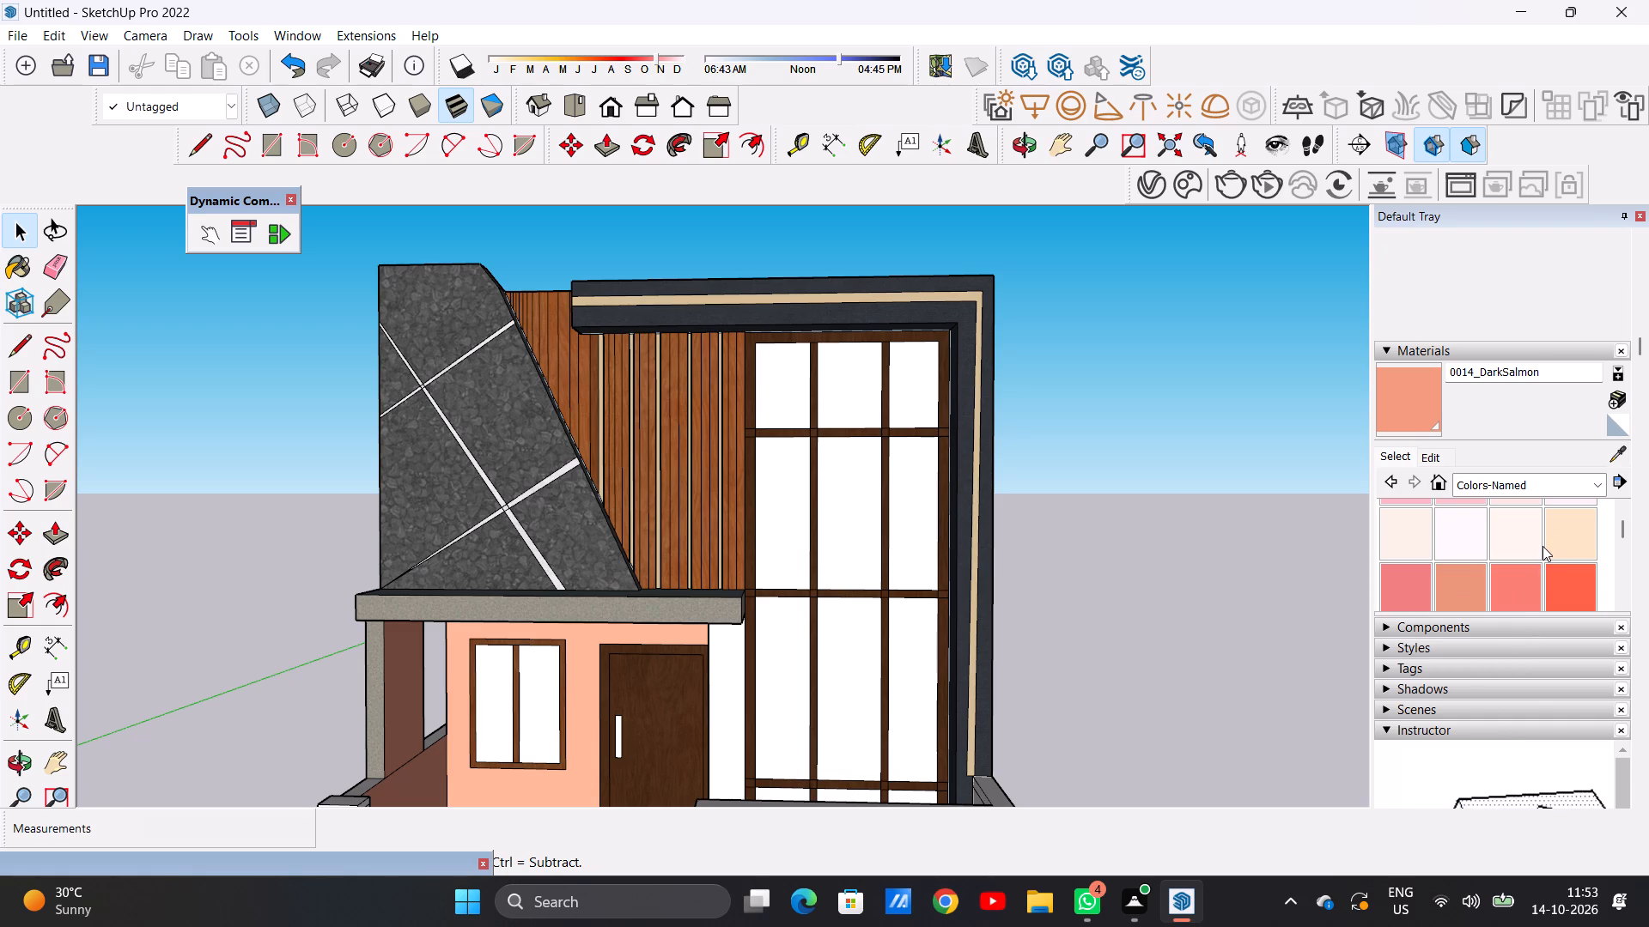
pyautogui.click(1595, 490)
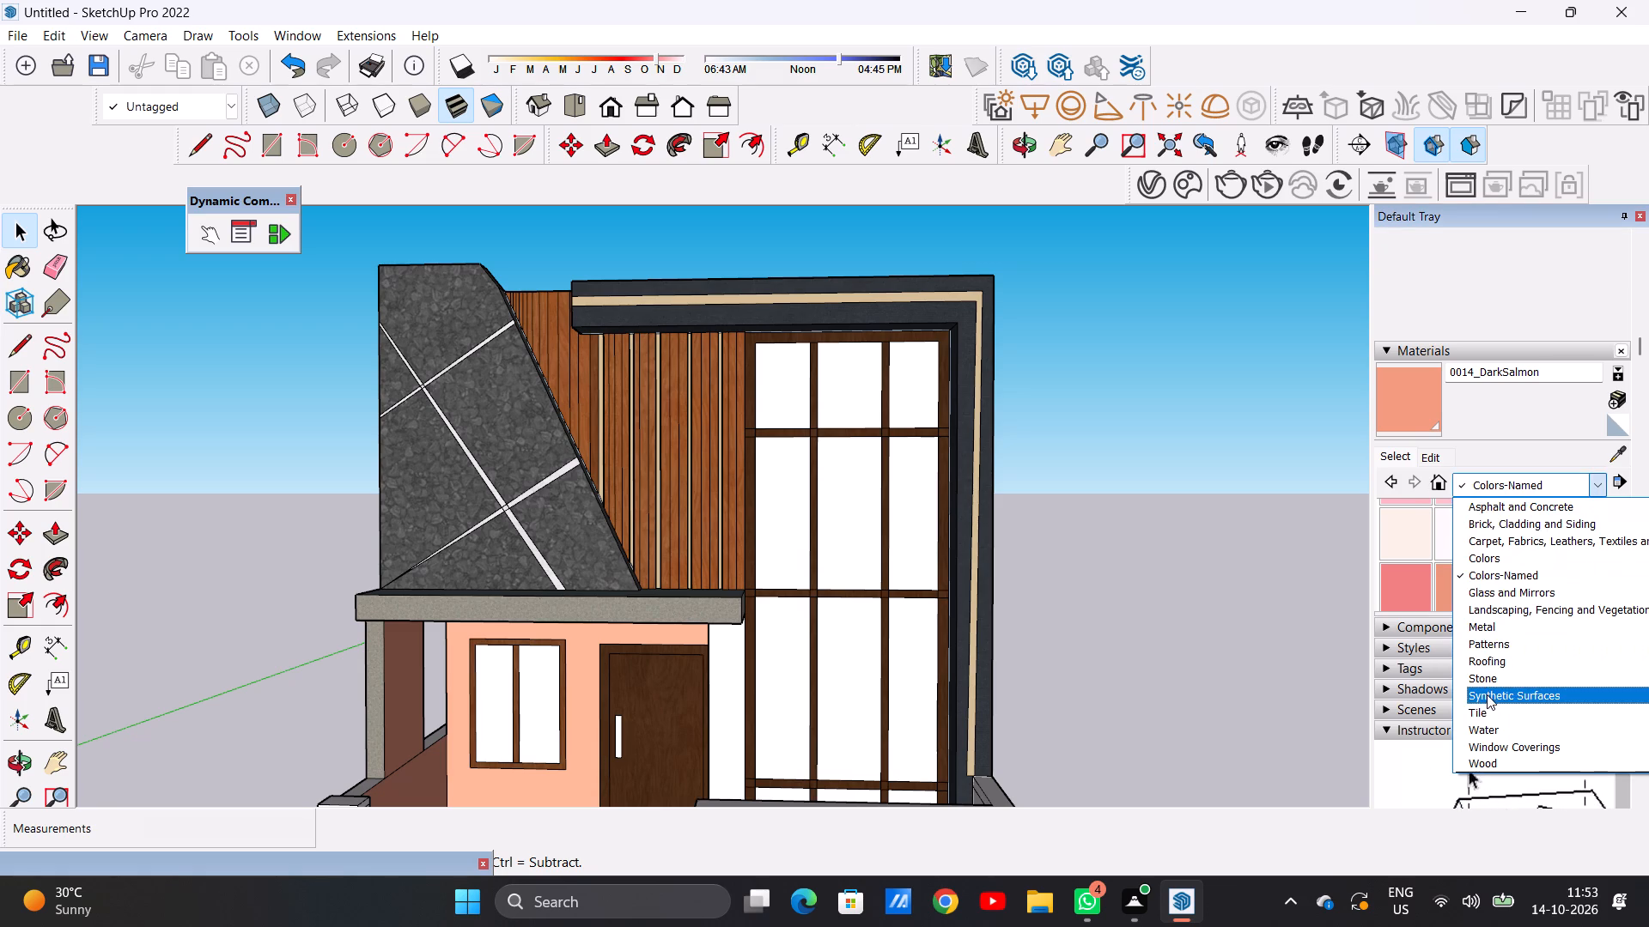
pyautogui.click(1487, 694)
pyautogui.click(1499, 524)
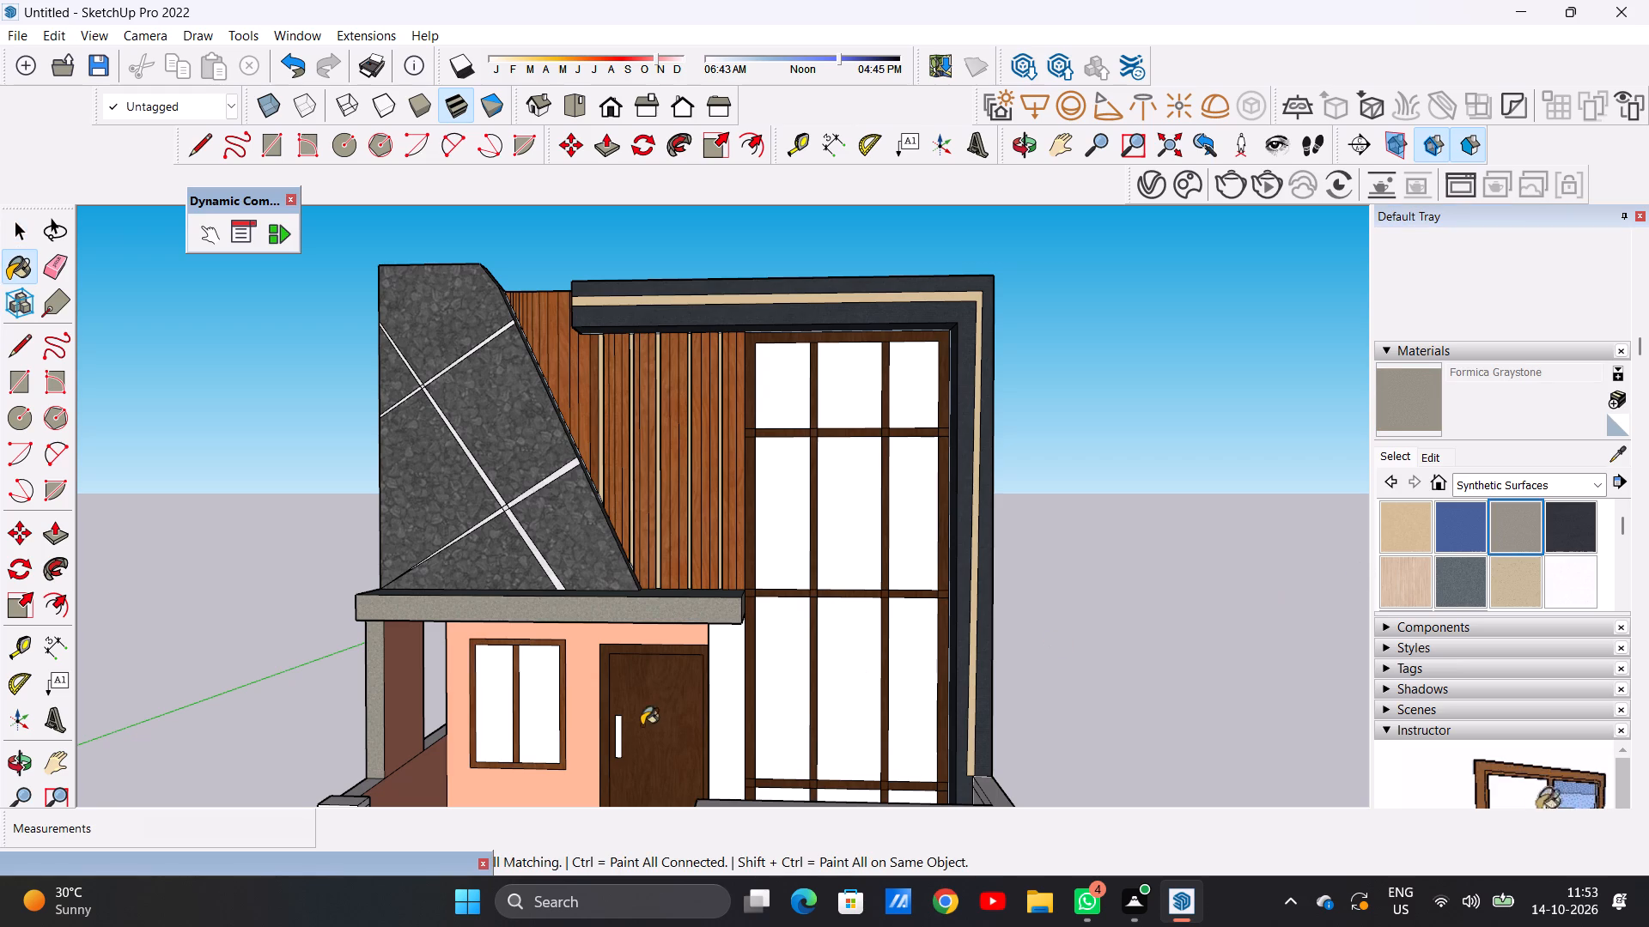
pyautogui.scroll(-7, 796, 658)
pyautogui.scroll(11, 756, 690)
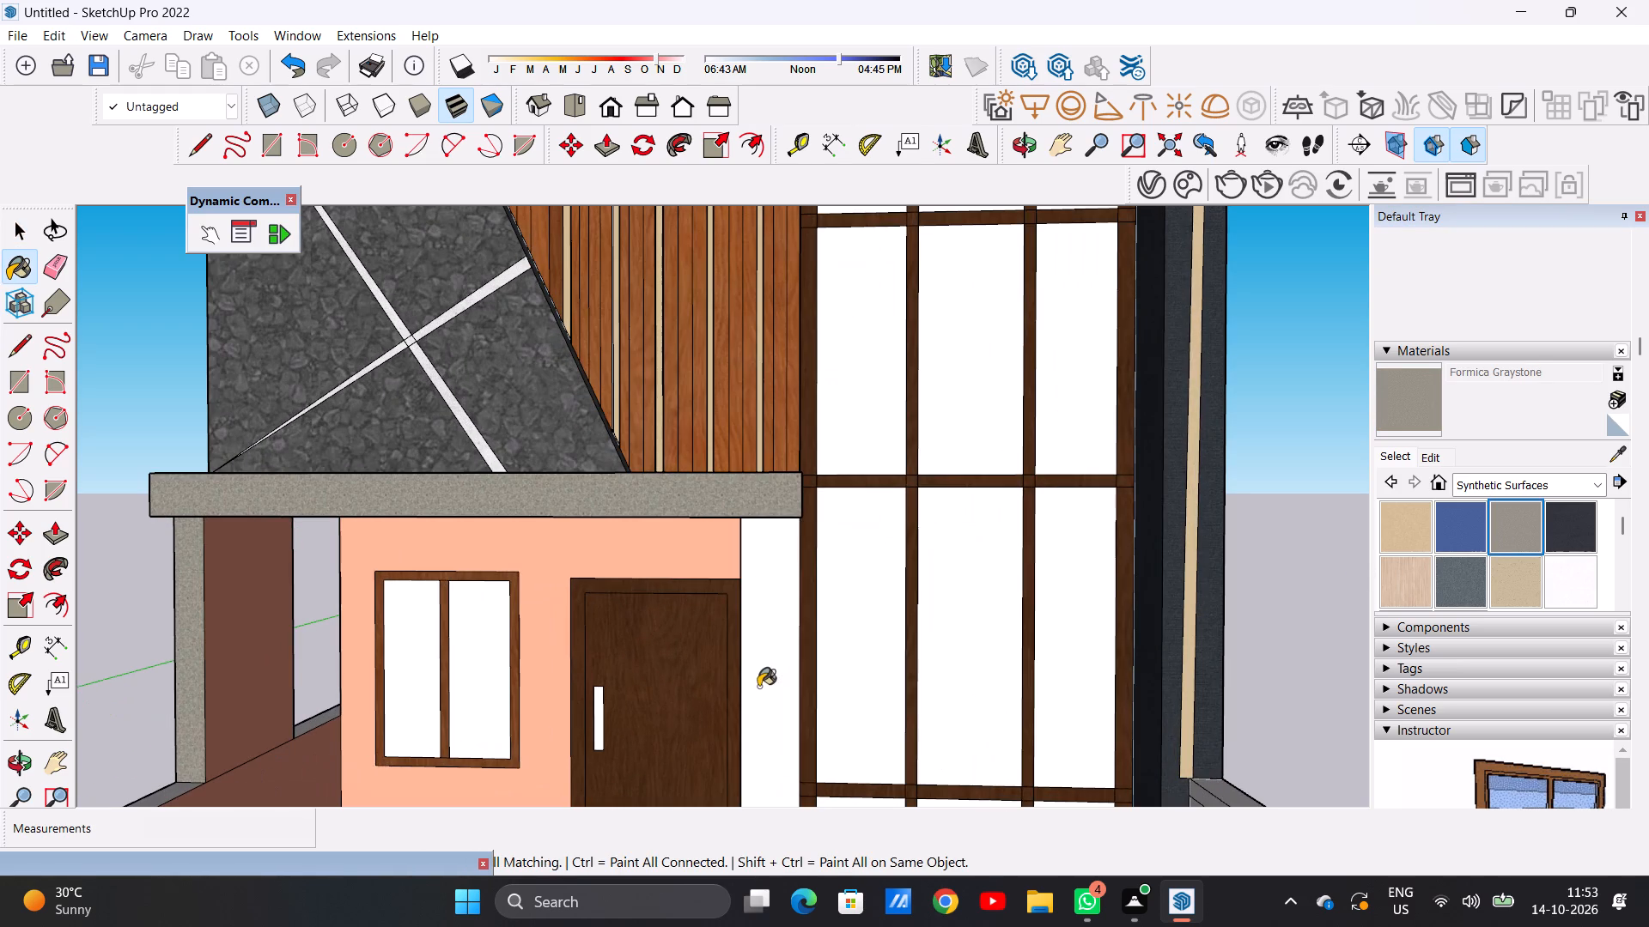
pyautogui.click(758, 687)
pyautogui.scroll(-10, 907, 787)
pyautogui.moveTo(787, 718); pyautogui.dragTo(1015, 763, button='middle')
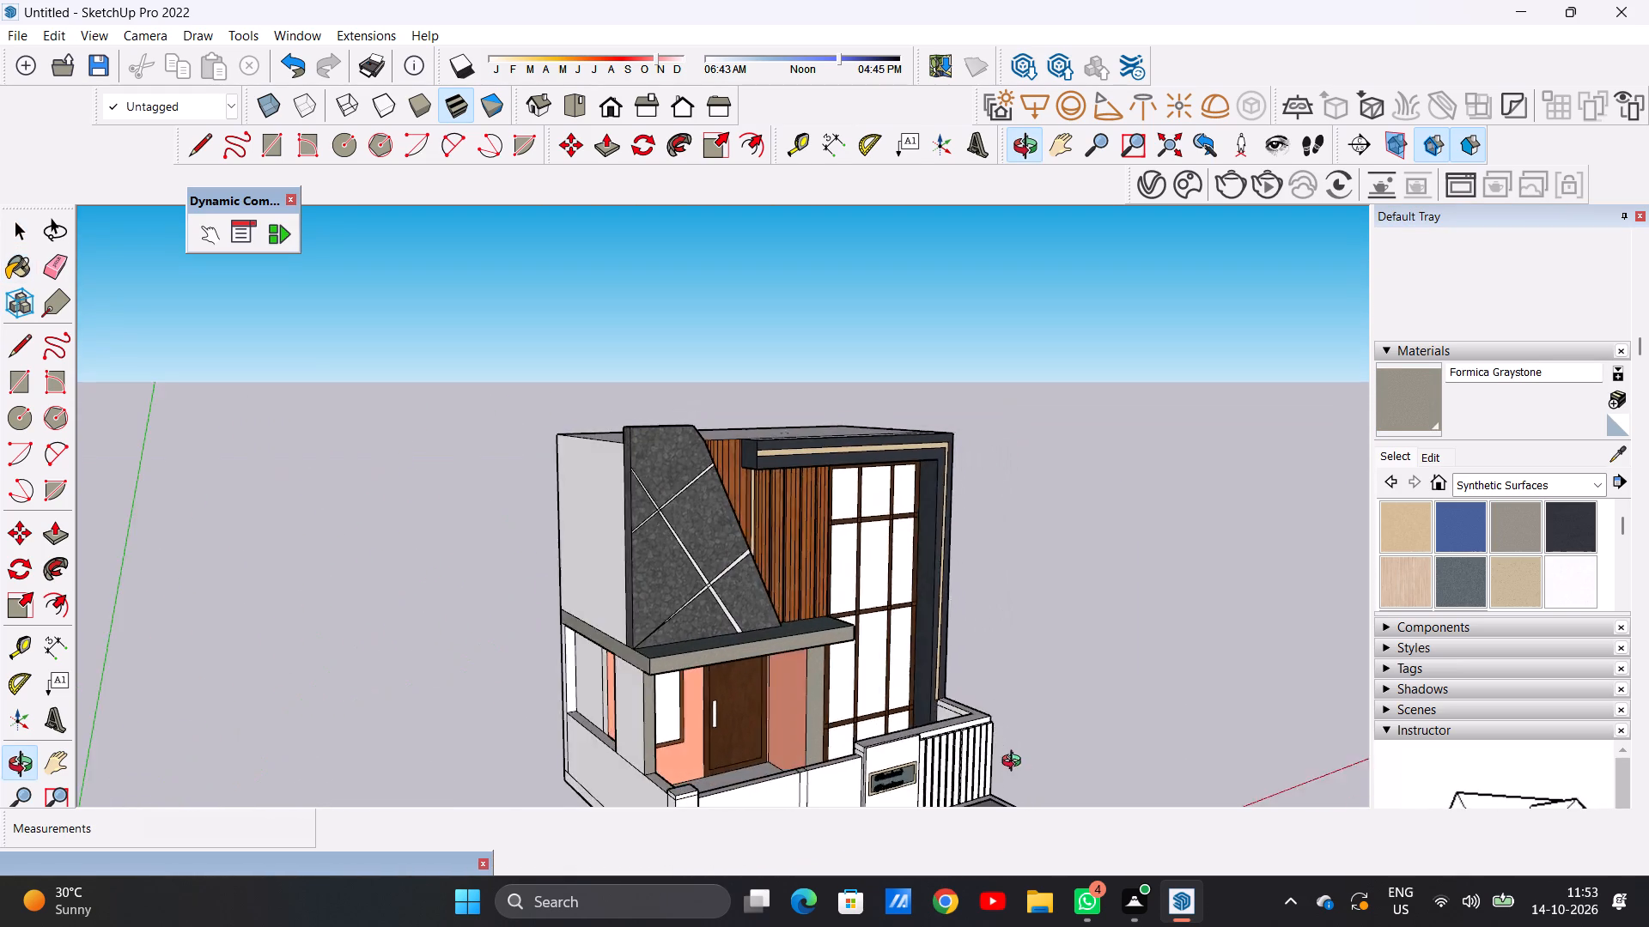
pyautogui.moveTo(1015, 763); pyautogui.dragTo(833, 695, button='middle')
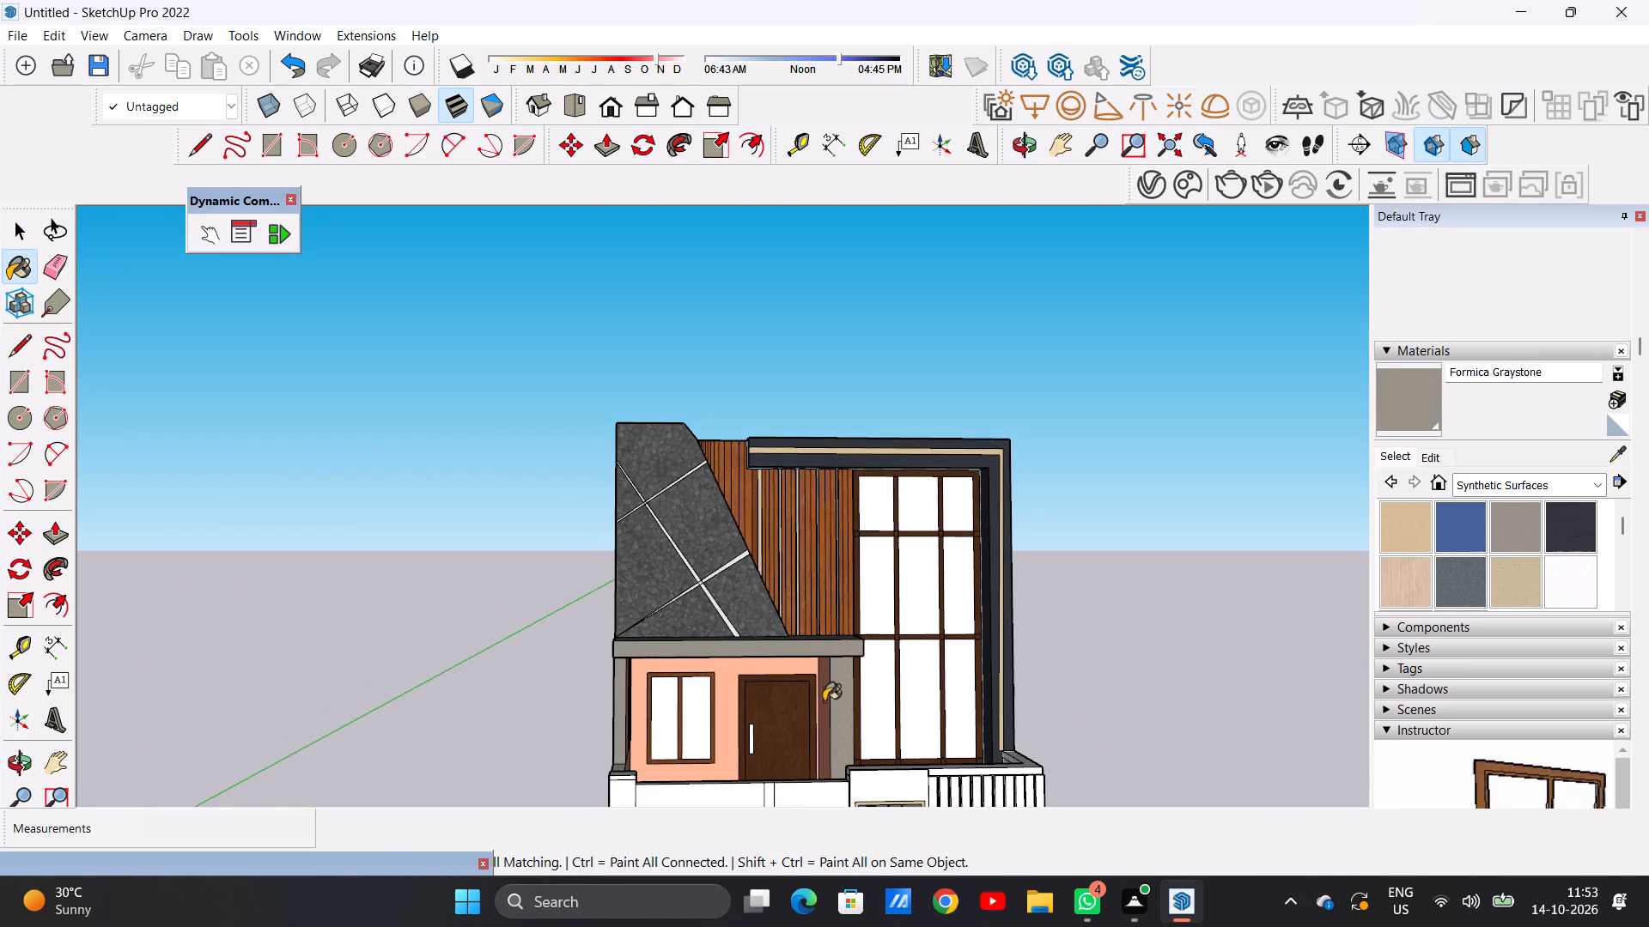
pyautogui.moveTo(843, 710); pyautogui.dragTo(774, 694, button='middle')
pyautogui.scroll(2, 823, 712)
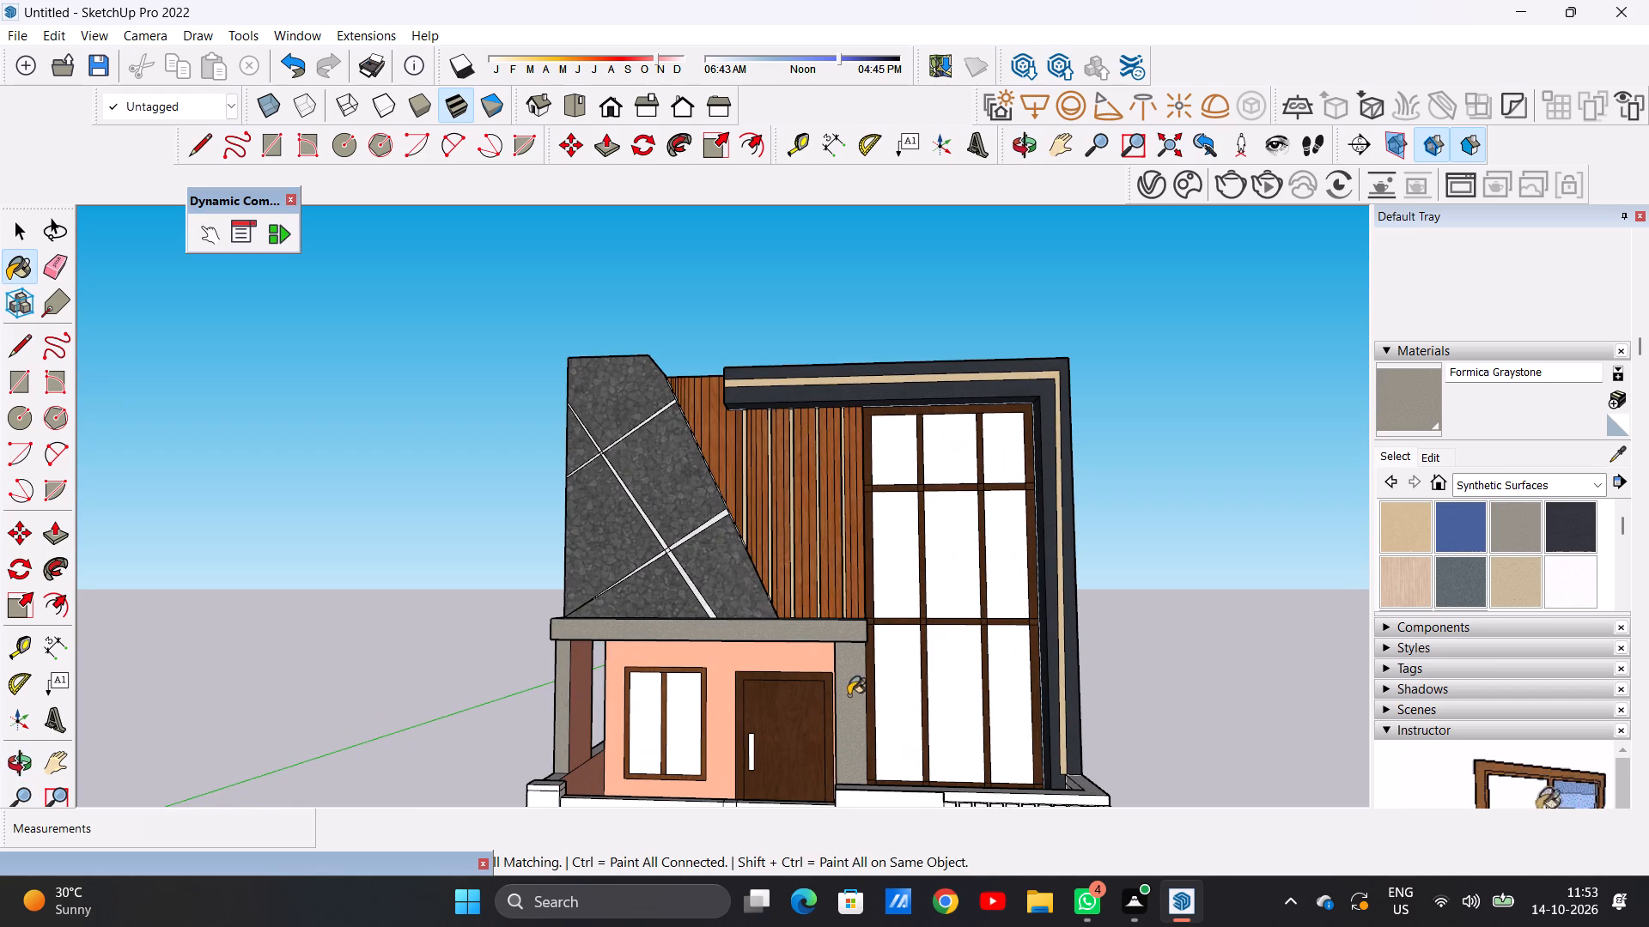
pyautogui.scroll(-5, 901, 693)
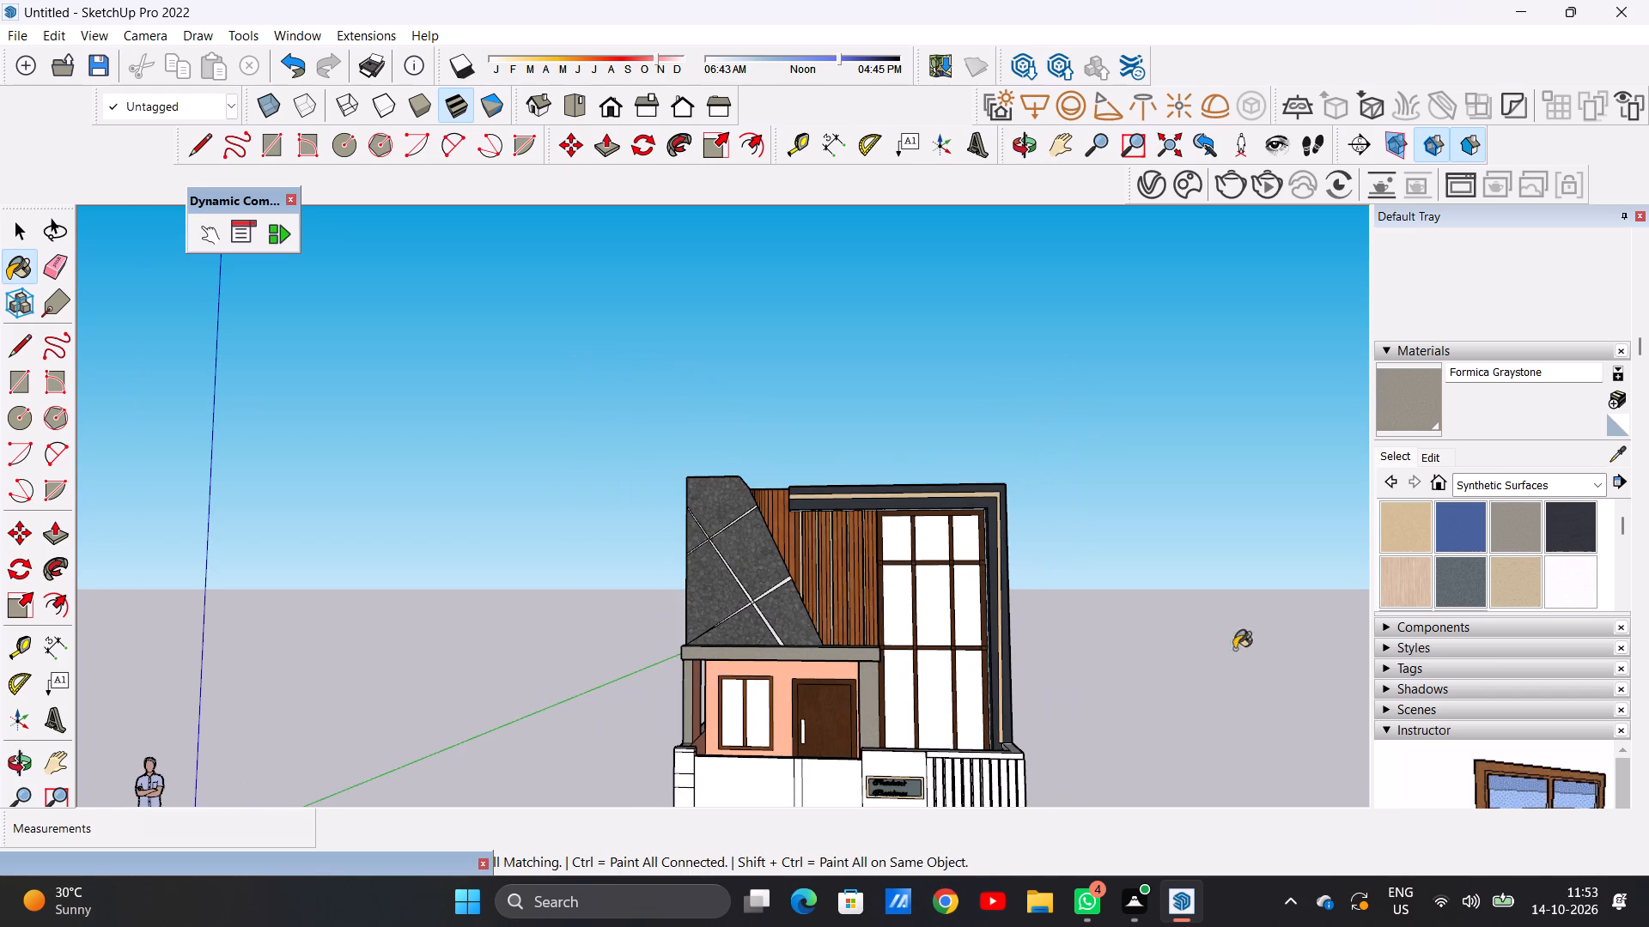
# Paint the narrow wall strip between the entrance door and the tall window with Polished Concrete New from Asphalt and Concrete.
pyautogui.click(1595, 478)
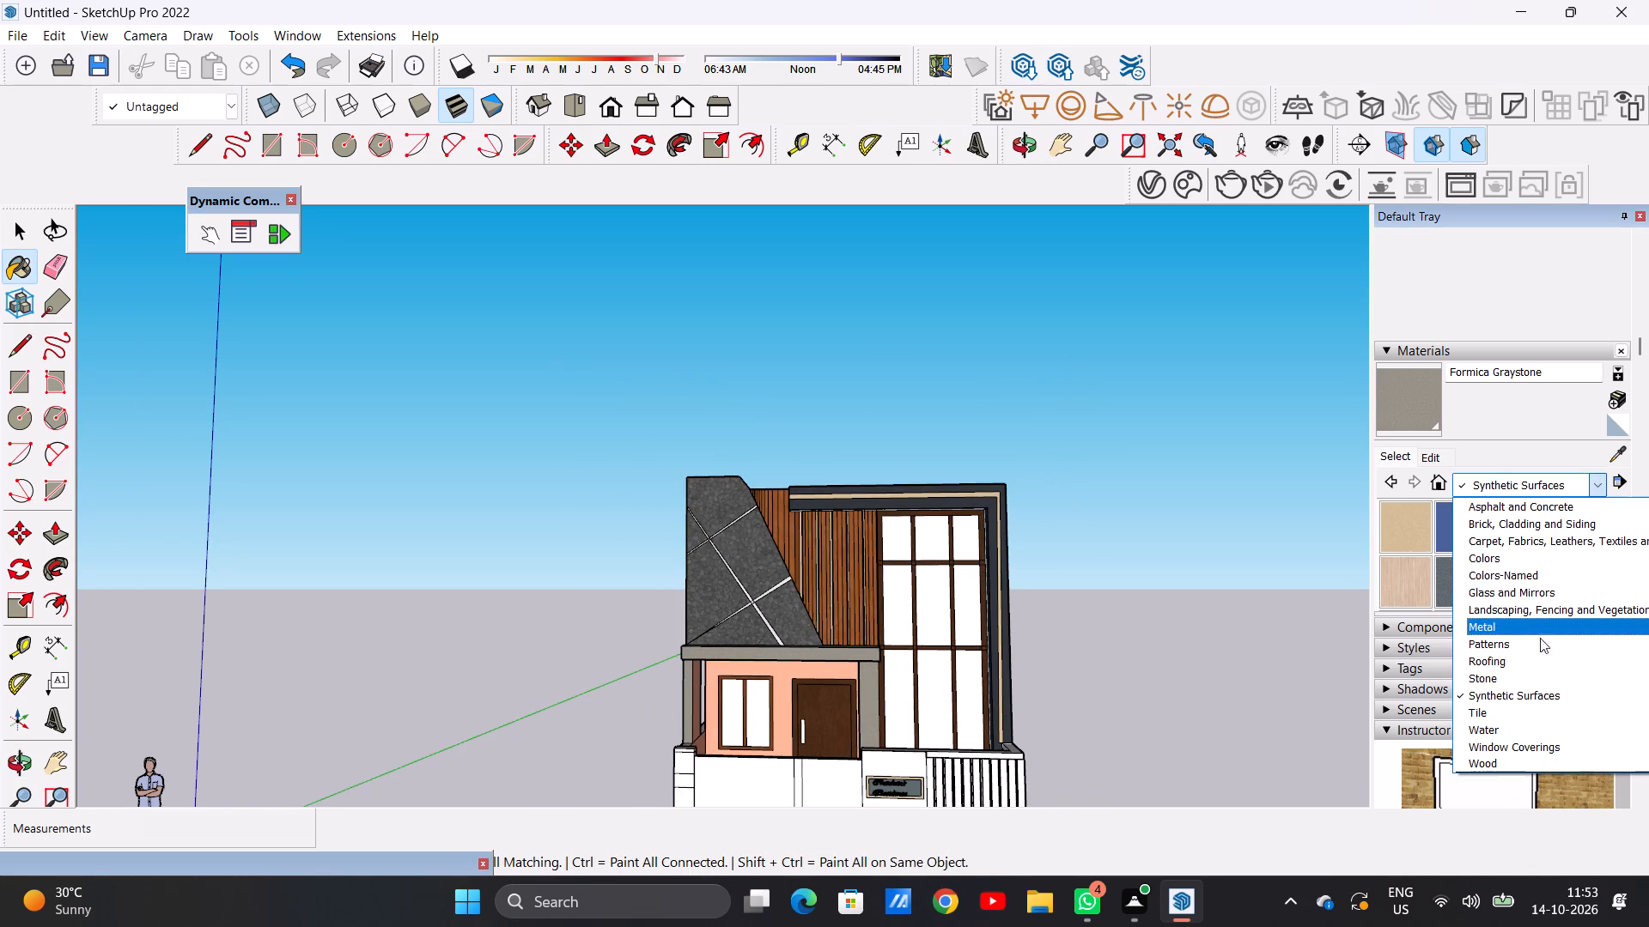
pyautogui.click(1522, 513)
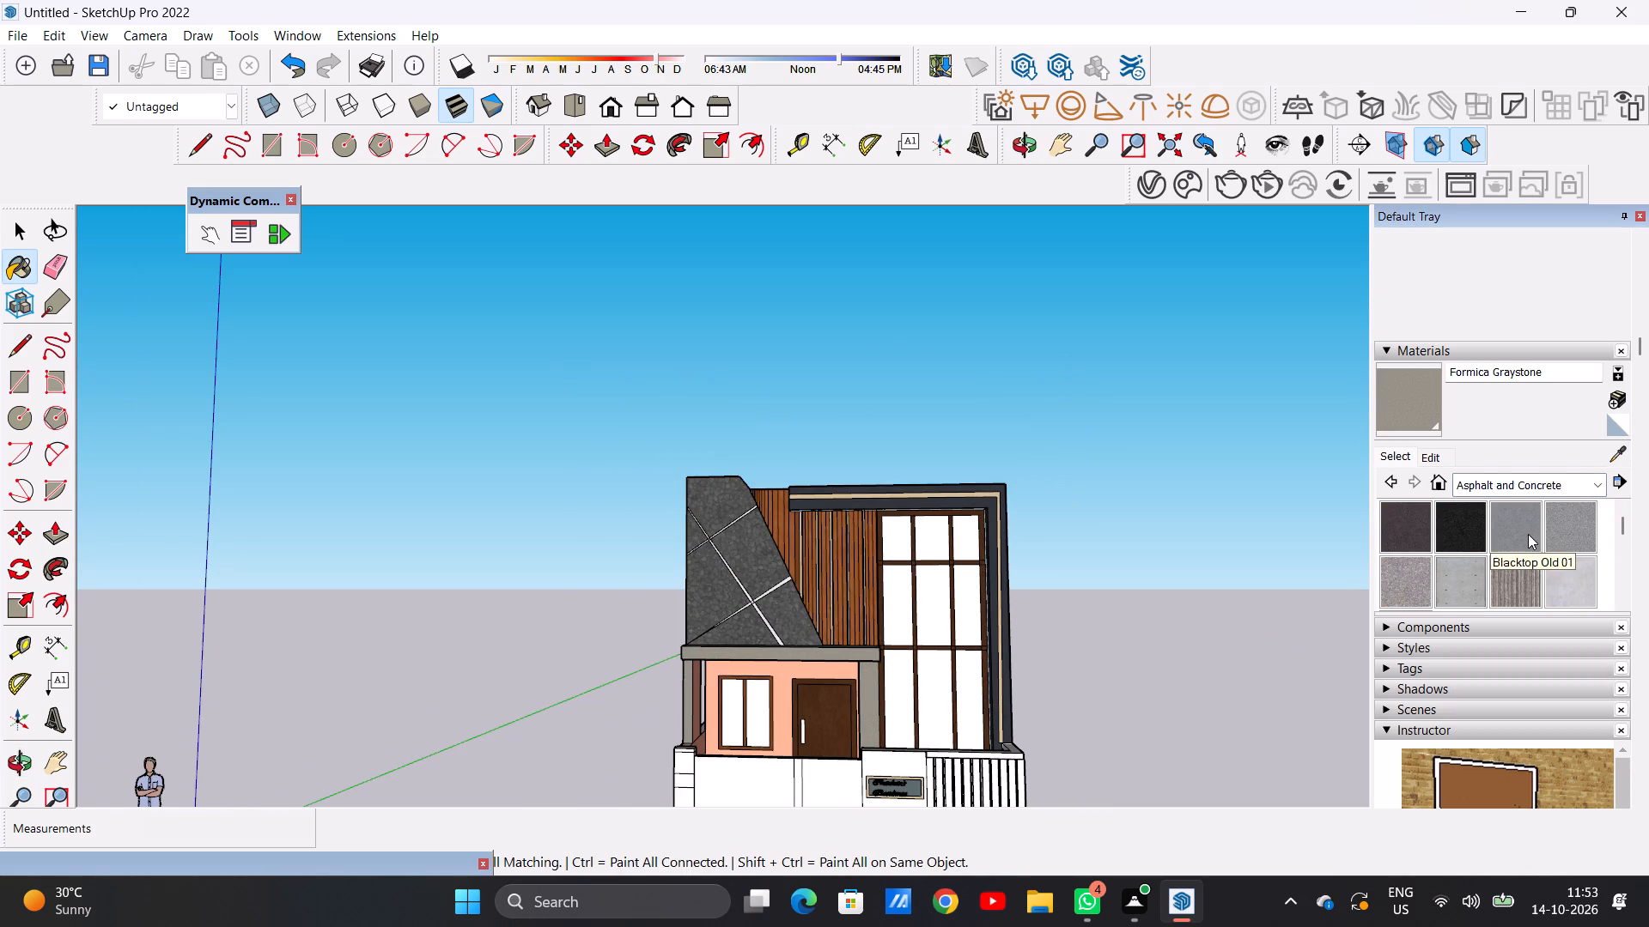
pyautogui.click(1563, 587)
pyautogui.scroll(8, 875, 723)
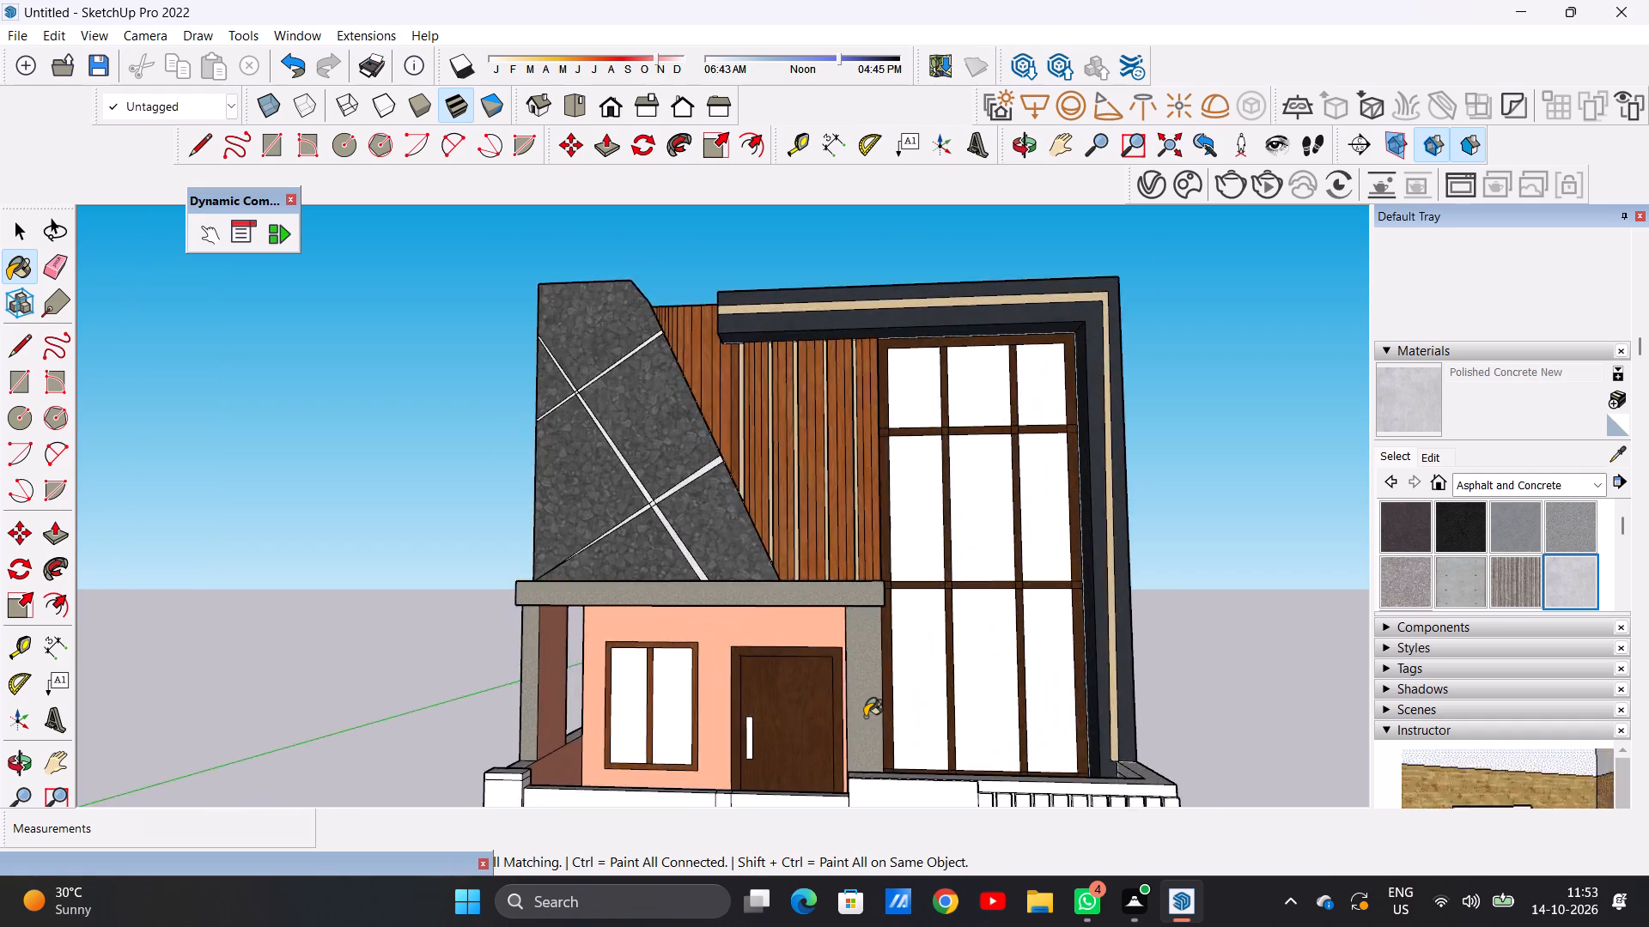
pyautogui.scroll(4, 865, 717)
pyautogui.click(865, 698)
pyautogui.scroll(-6, 865, 698)
pyautogui.moveTo(809, 700); pyautogui.dragTo(1060, 718, button='middle')
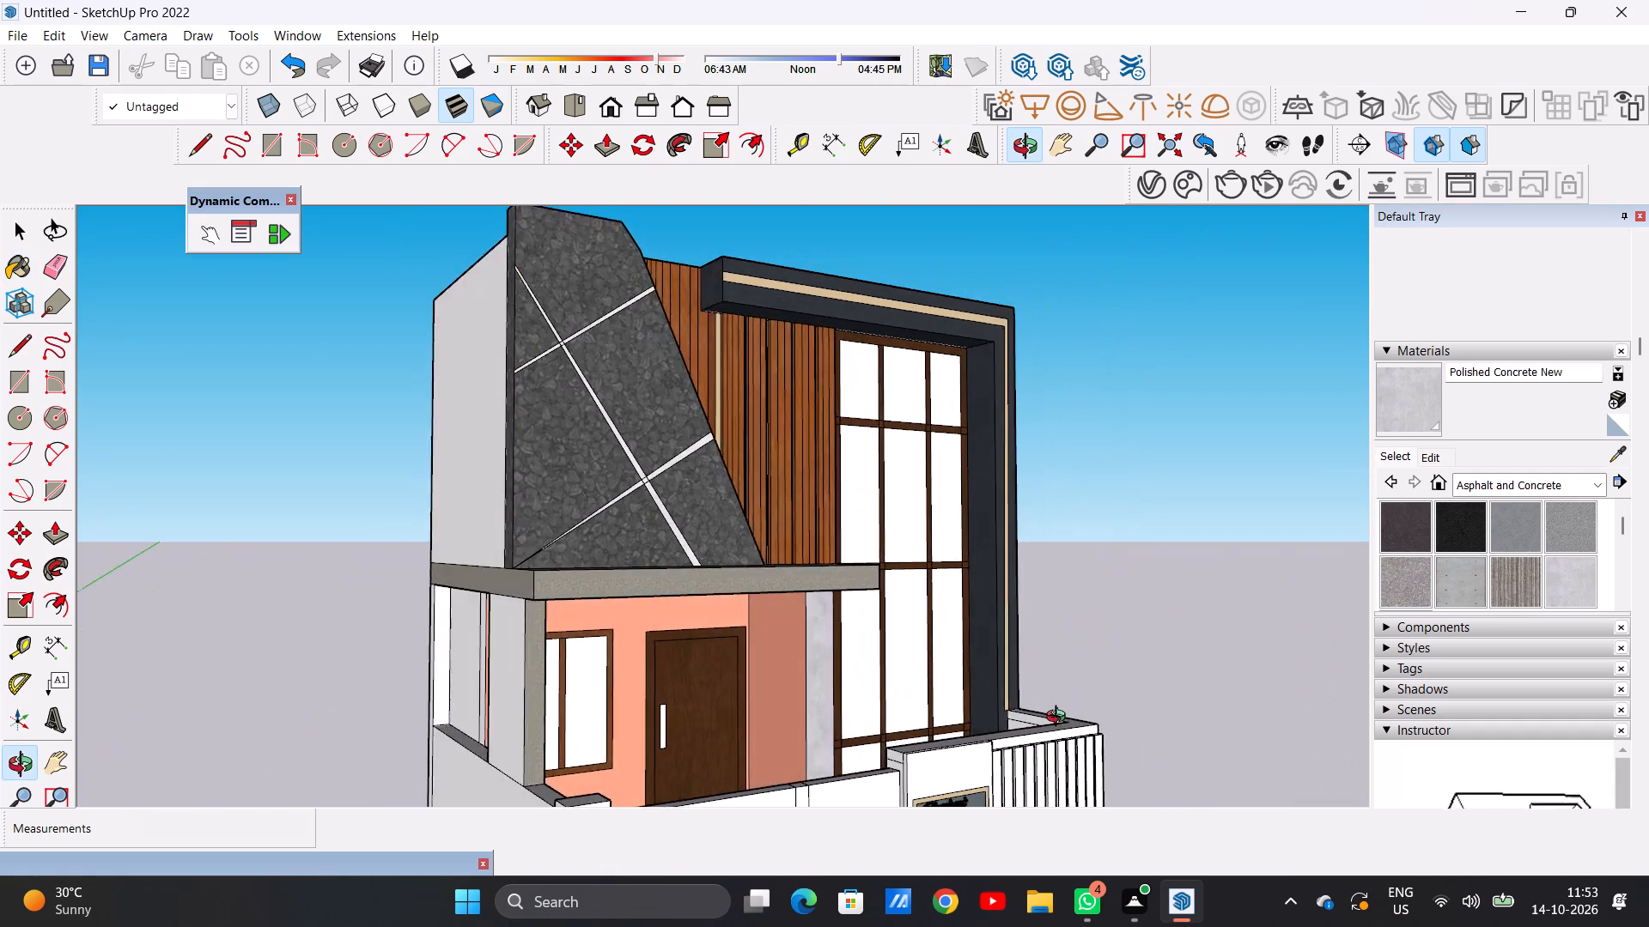
pyautogui.moveTo(1060, 718); pyautogui.dragTo(834, 739, button='middle')
pyautogui.scroll(8, 862, 705)
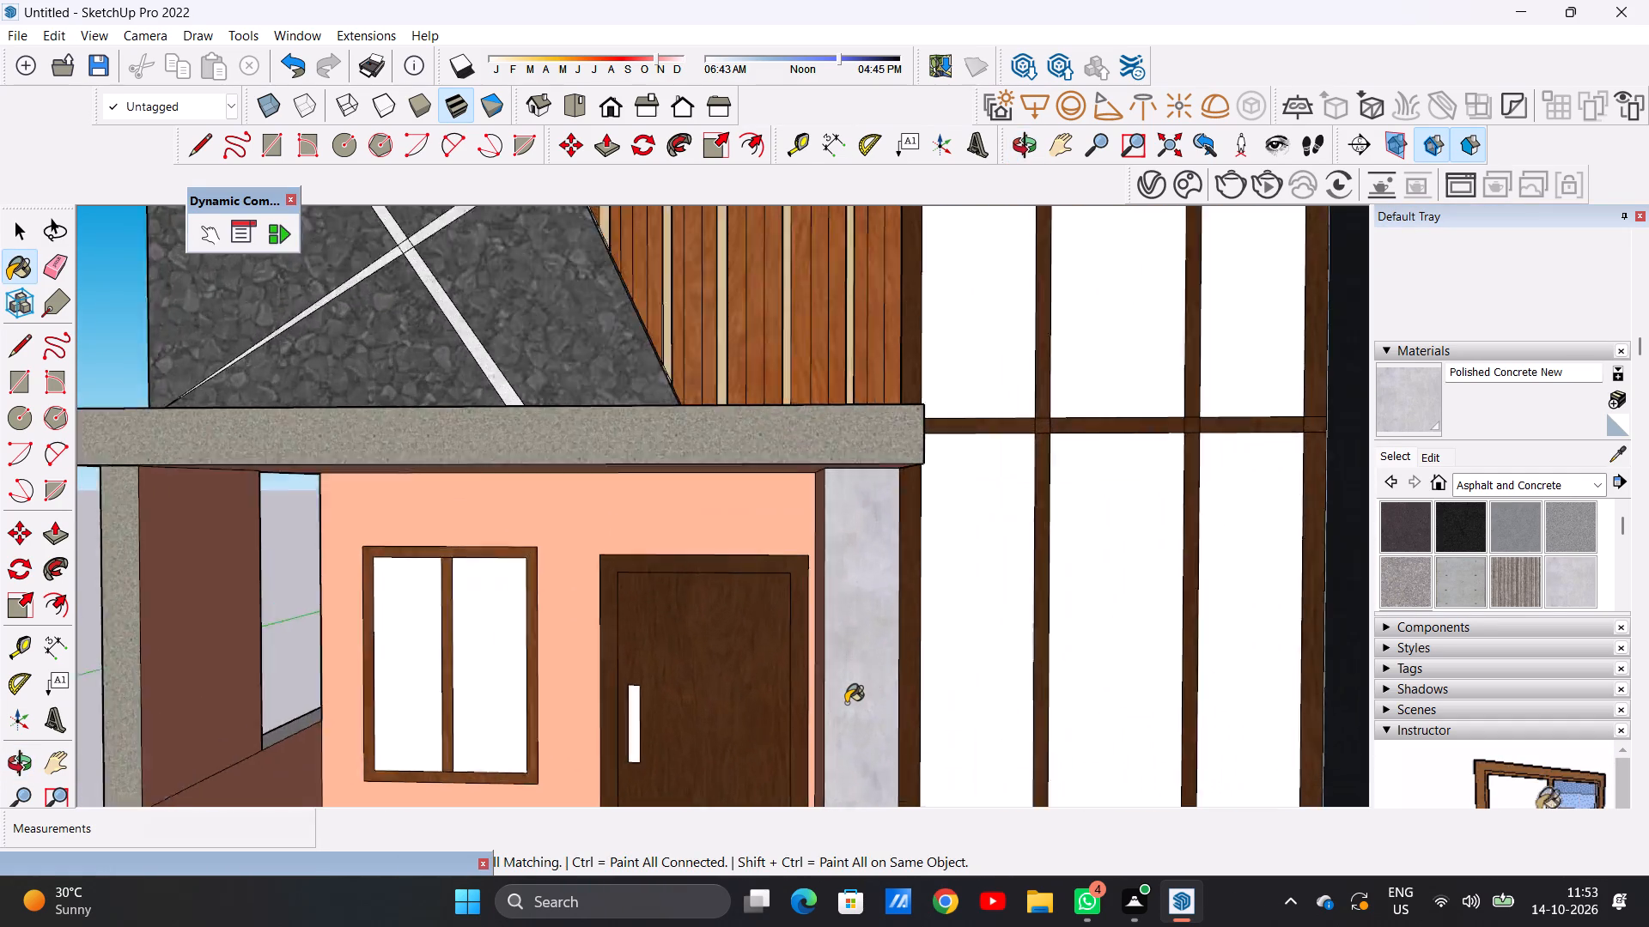
pyautogui.scroll(9, 846, 703)
pyautogui.press('space')
# Examine the front elevation's finishes from near and far, including the strip beside the door and the boundary wall.
pyautogui.scroll(-9, 851, 657)
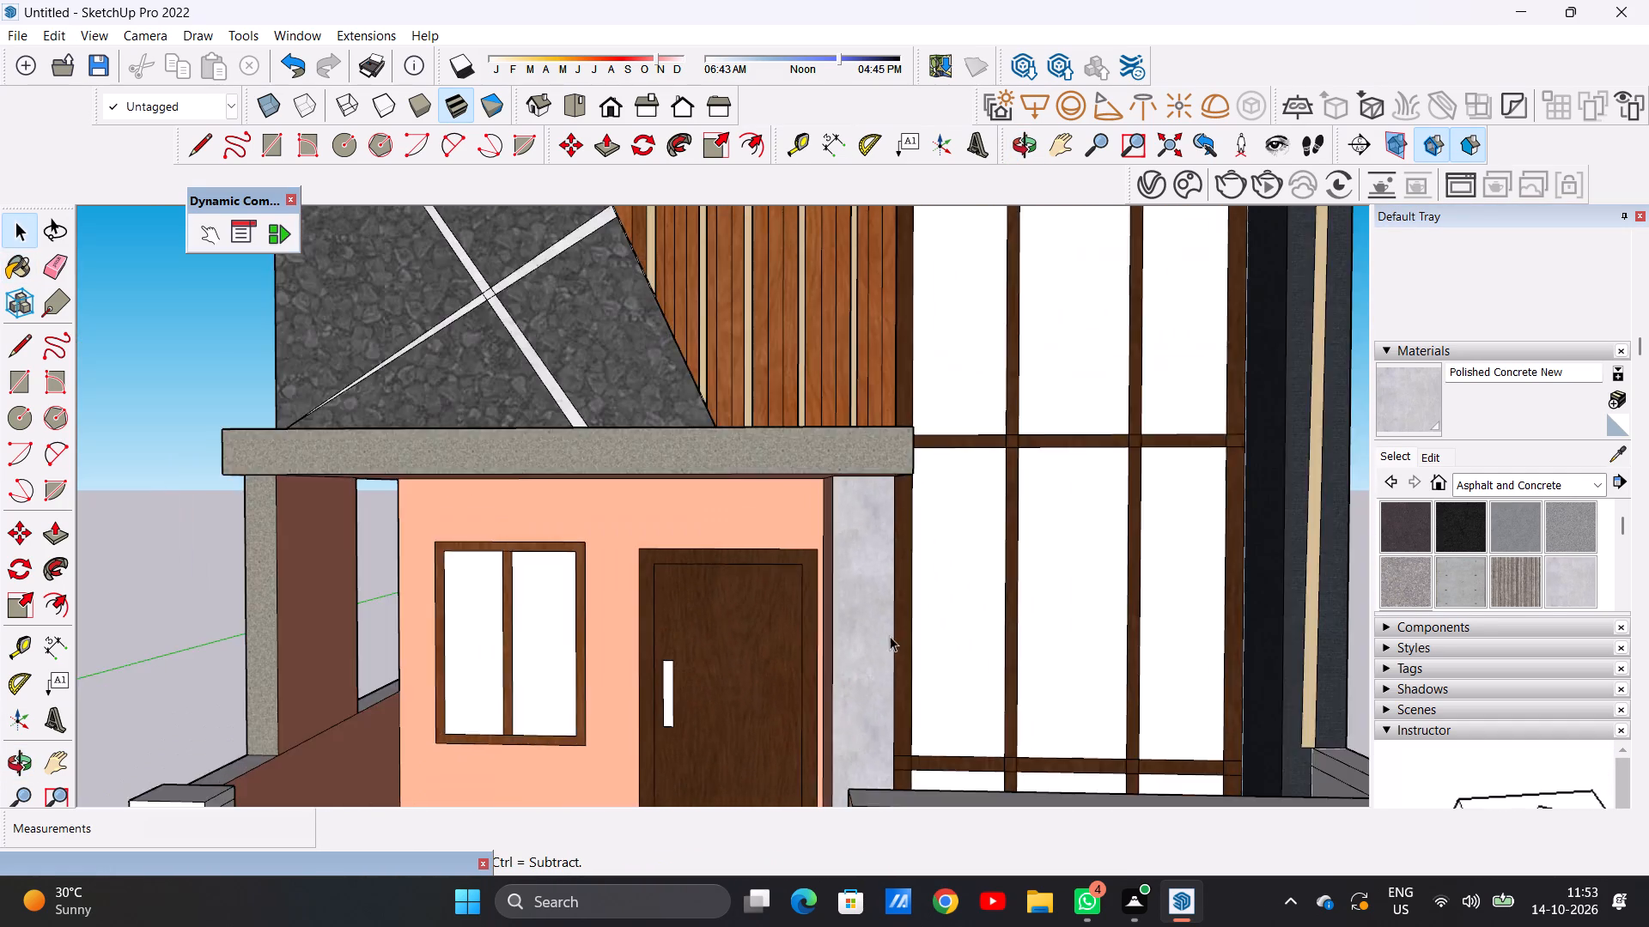
pyautogui.scroll(-17, 890, 636)
pyautogui.scroll(-1, 923, 525)
pyautogui.scroll(9, 923, 525)
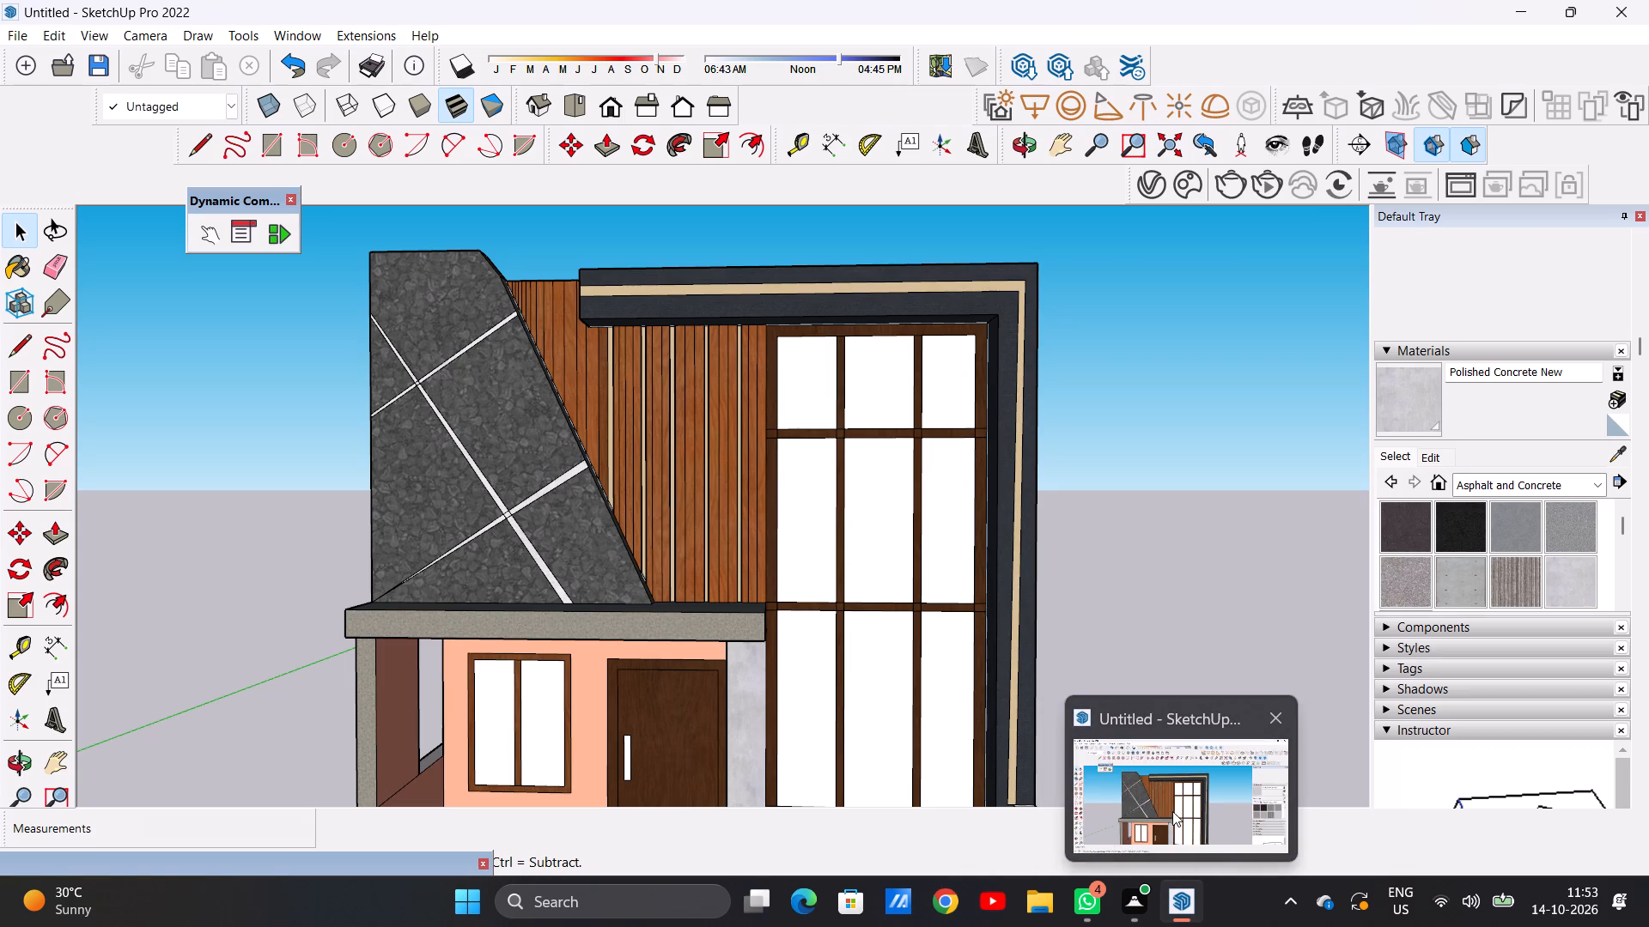
pyautogui.click(1169, 797)
pyautogui.scroll(-12, 985, 663)
pyautogui.scroll(5, 940, 656)
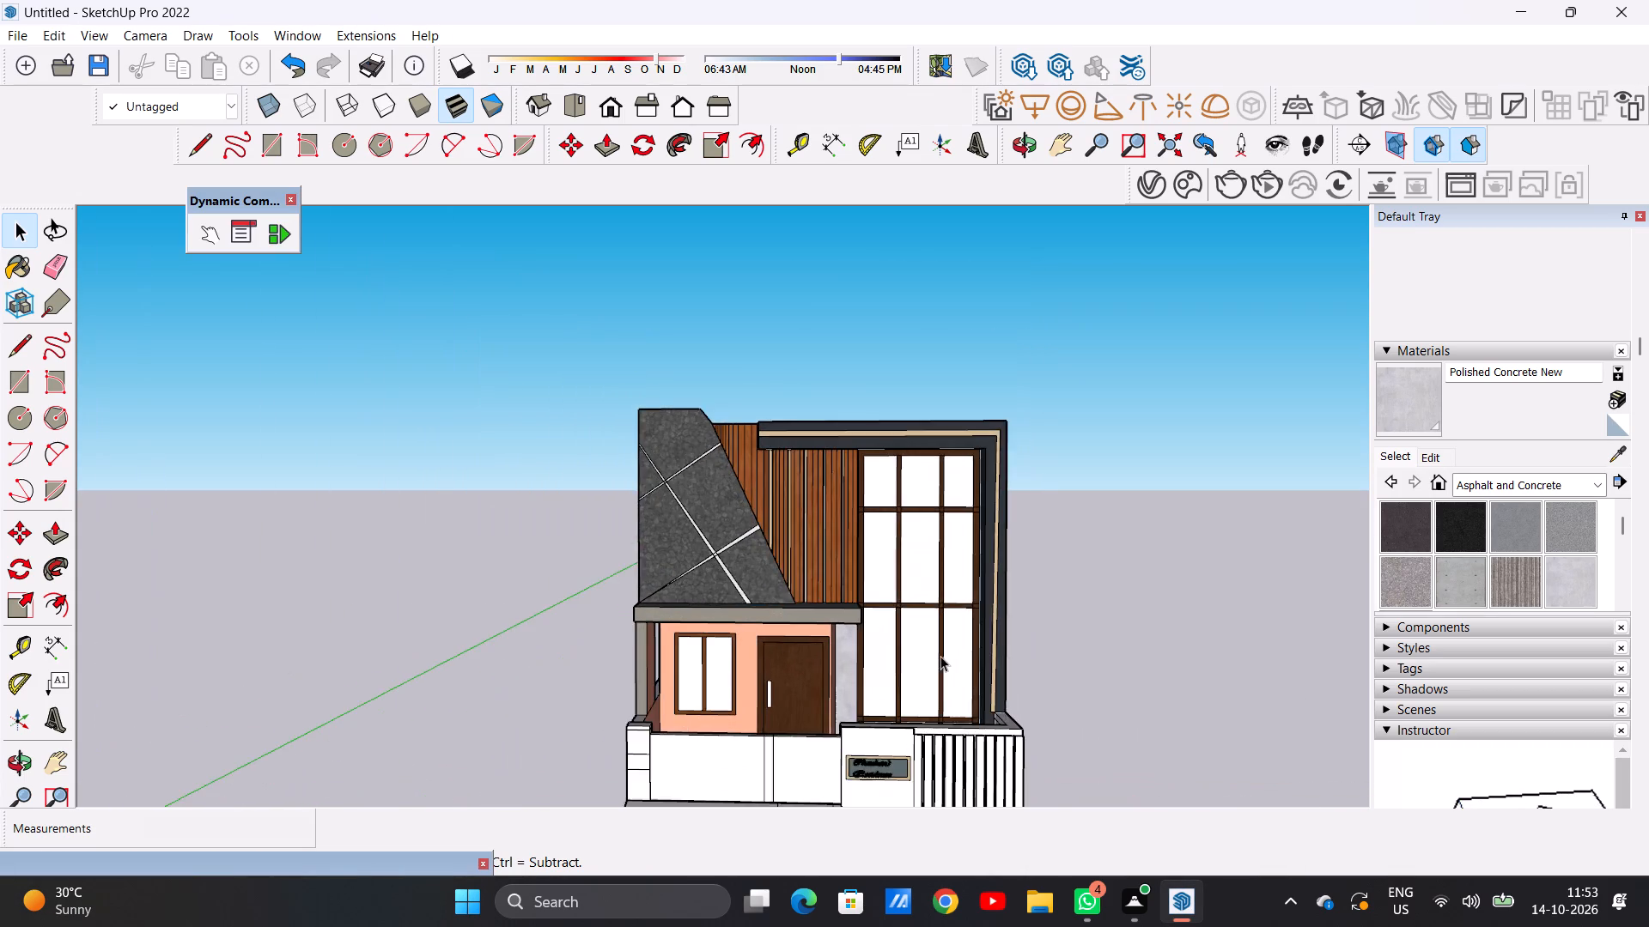
pyautogui.scroll(4, 940, 656)
pyautogui.scroll(-10, 894, 610)
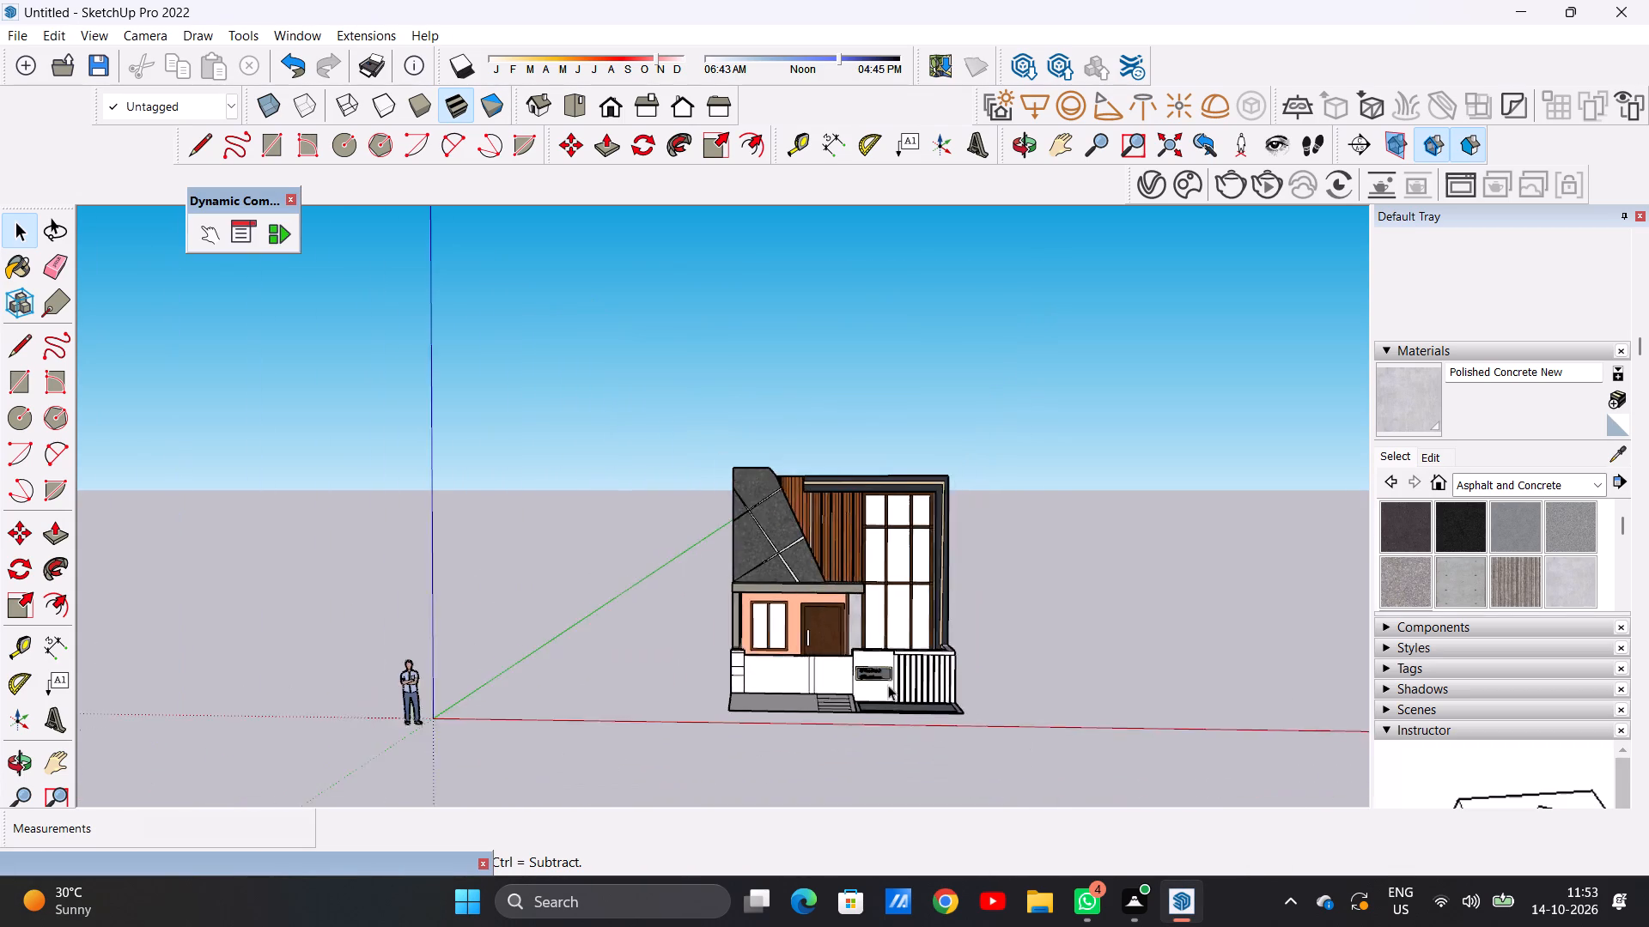
pyautogui.scroll(2, 879, 696)
pyautogui.scroll(-1, 879, 696)
# Paint the front faces of the first five boundary wall slats, starting beside the nameplate, with Wood Cherry Original from the Wood materials.
pyautogui.scroll(14, 879, 696)
pyautogui.moveTo(860, 660); pyautogui.dragTo(853, 705, button='middle')
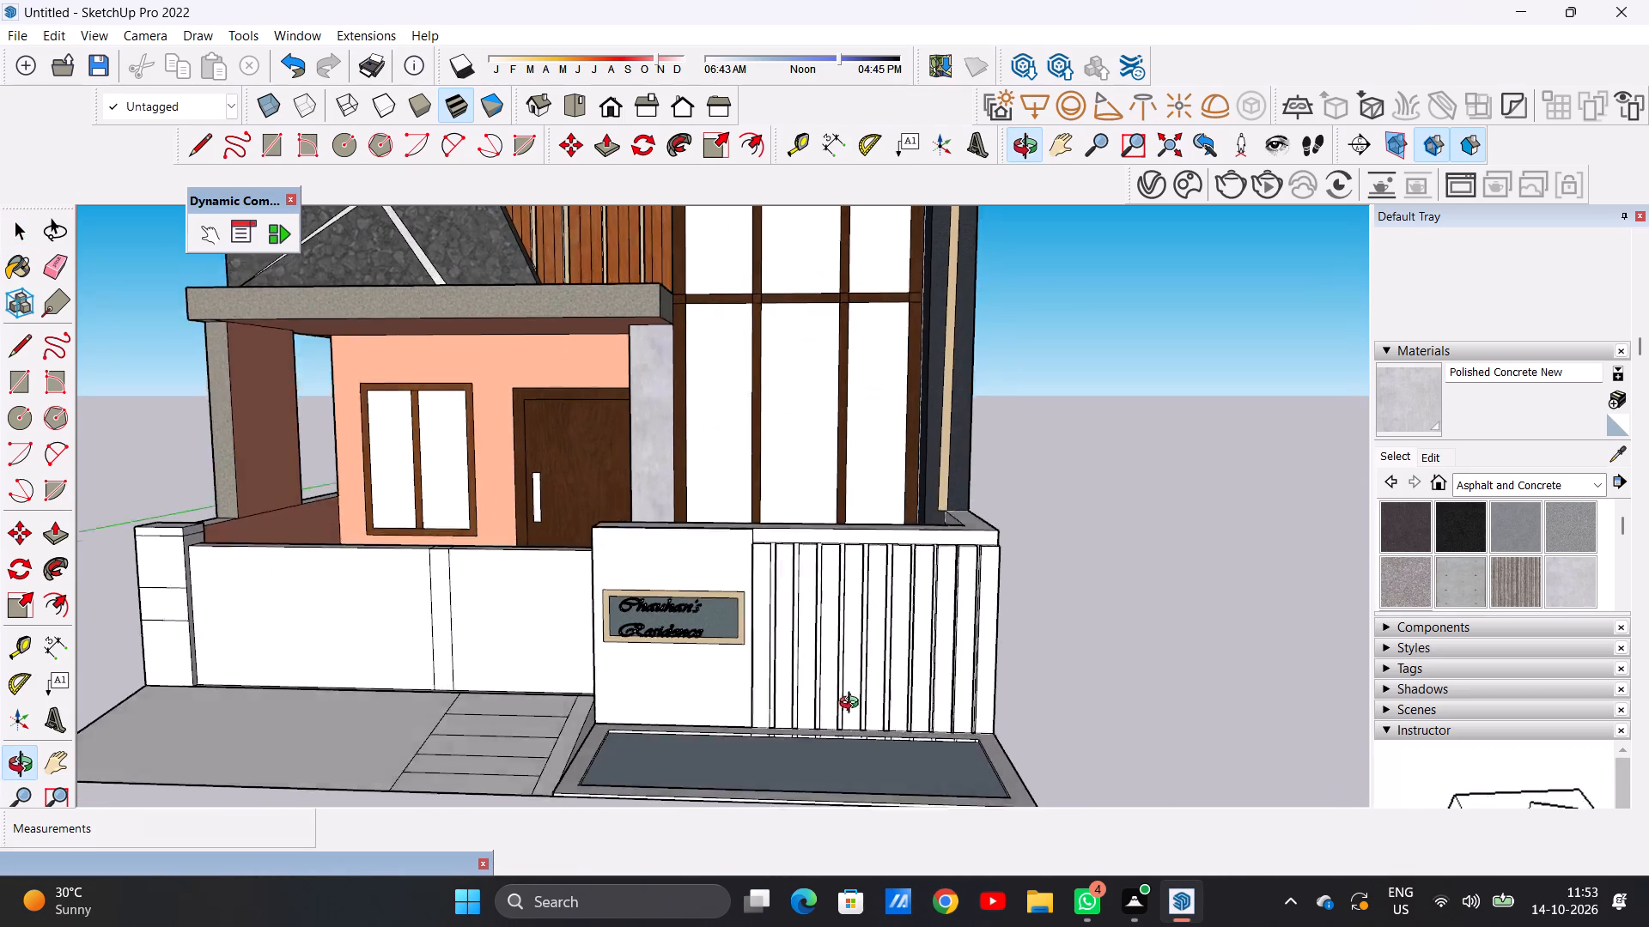
pyautogui.moveTo(853, 705); pyautogui.dragTo(859, 776, button='middle')
pyautogui.scroll(5, 885, 685)
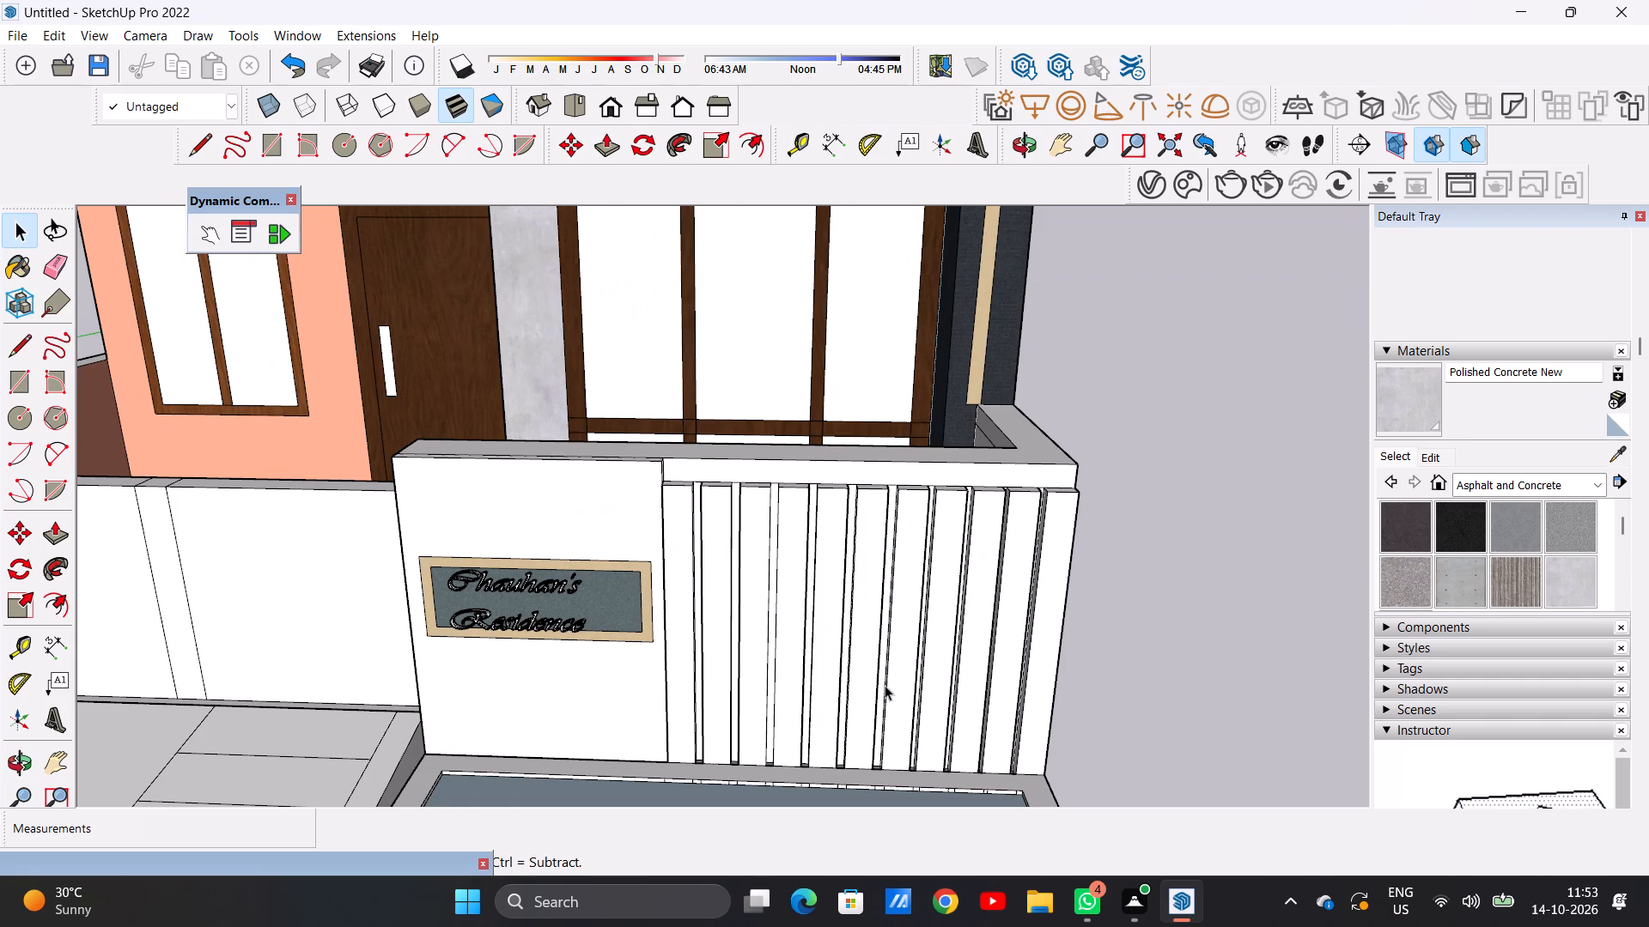
pyautogui.click(1585, 478)
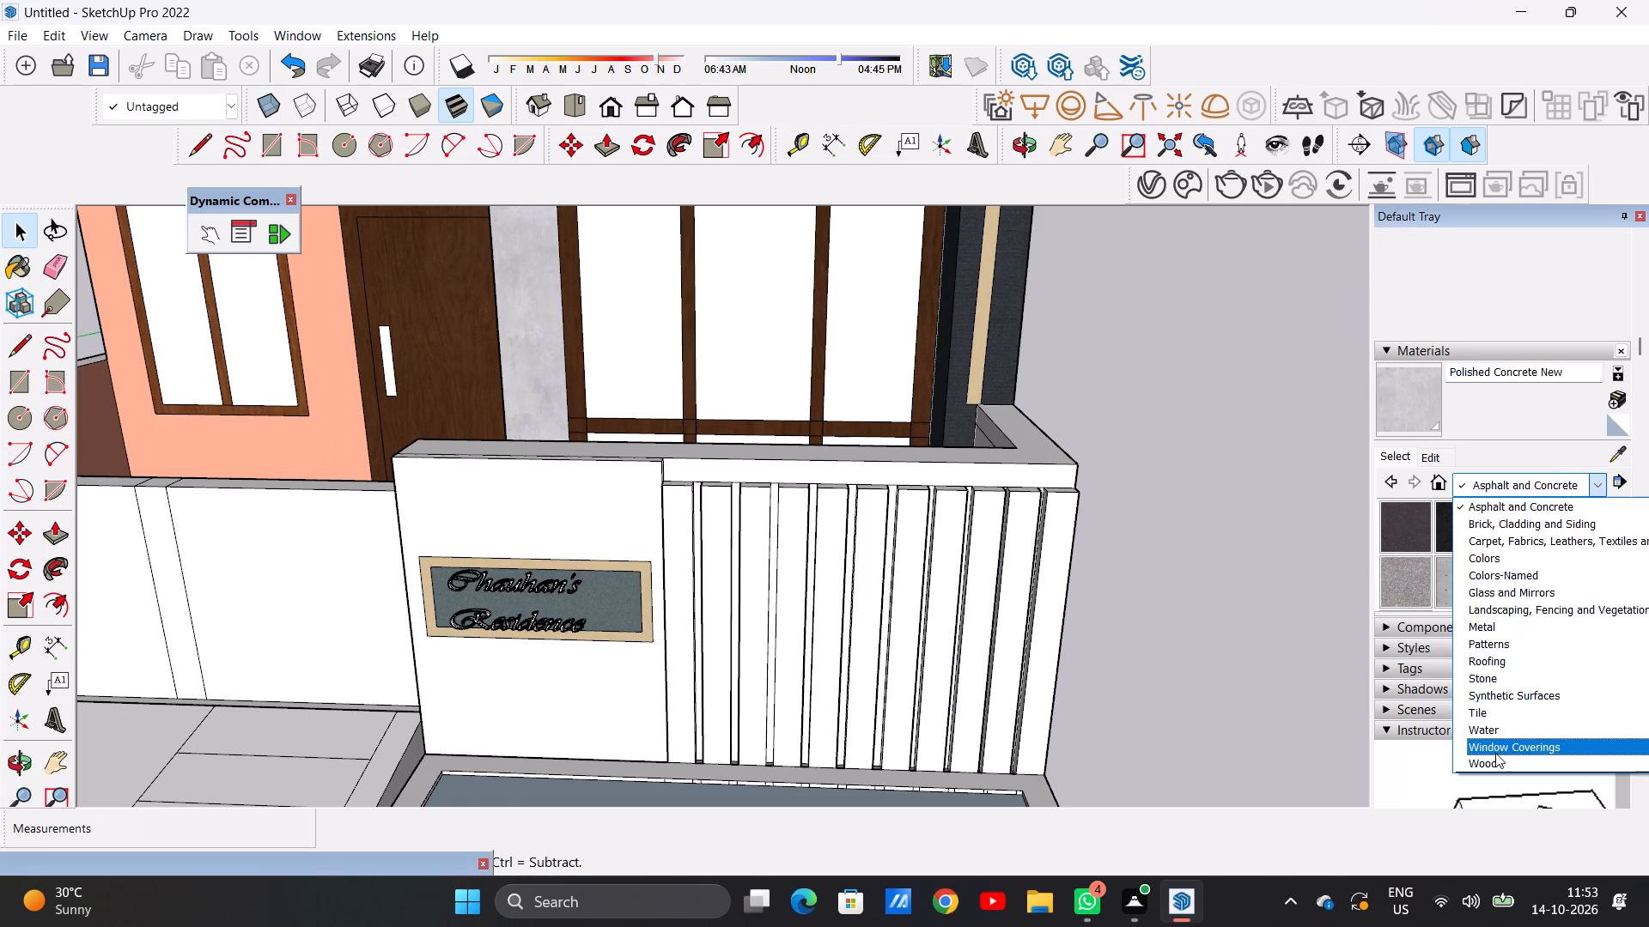
pyautogui.click(1494, 759)
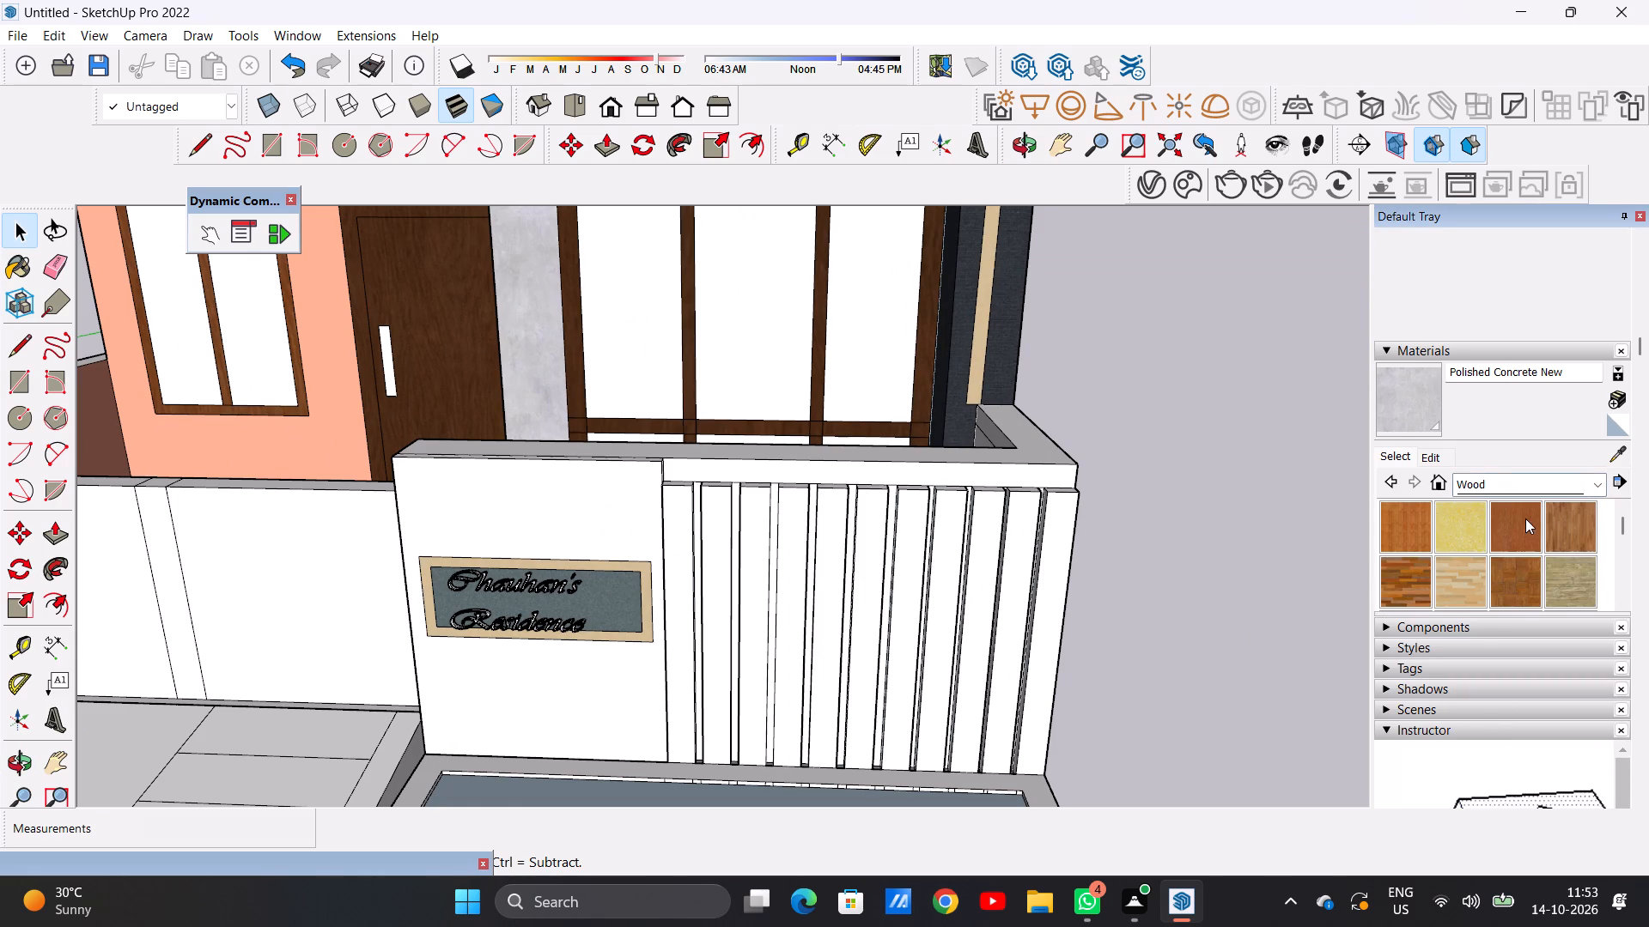
pyautogui.click(1515, 528)
pyautogui.scroll(9, 662, 591)
pyautogui.click(684, 554)
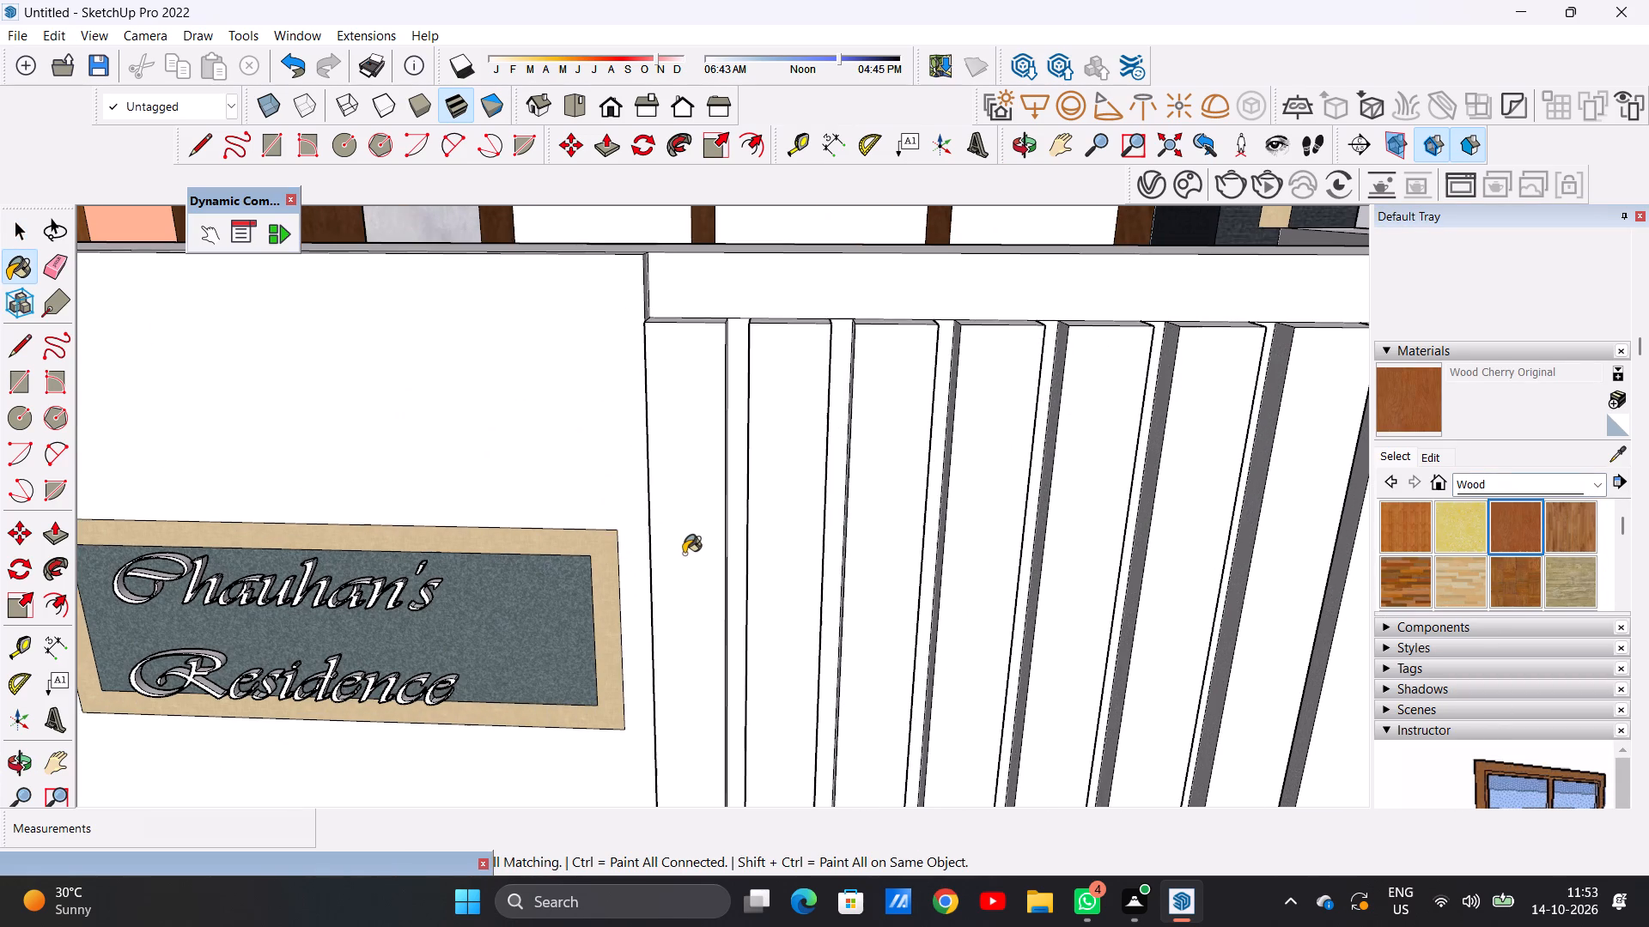
pyautogui.click(768, 546)
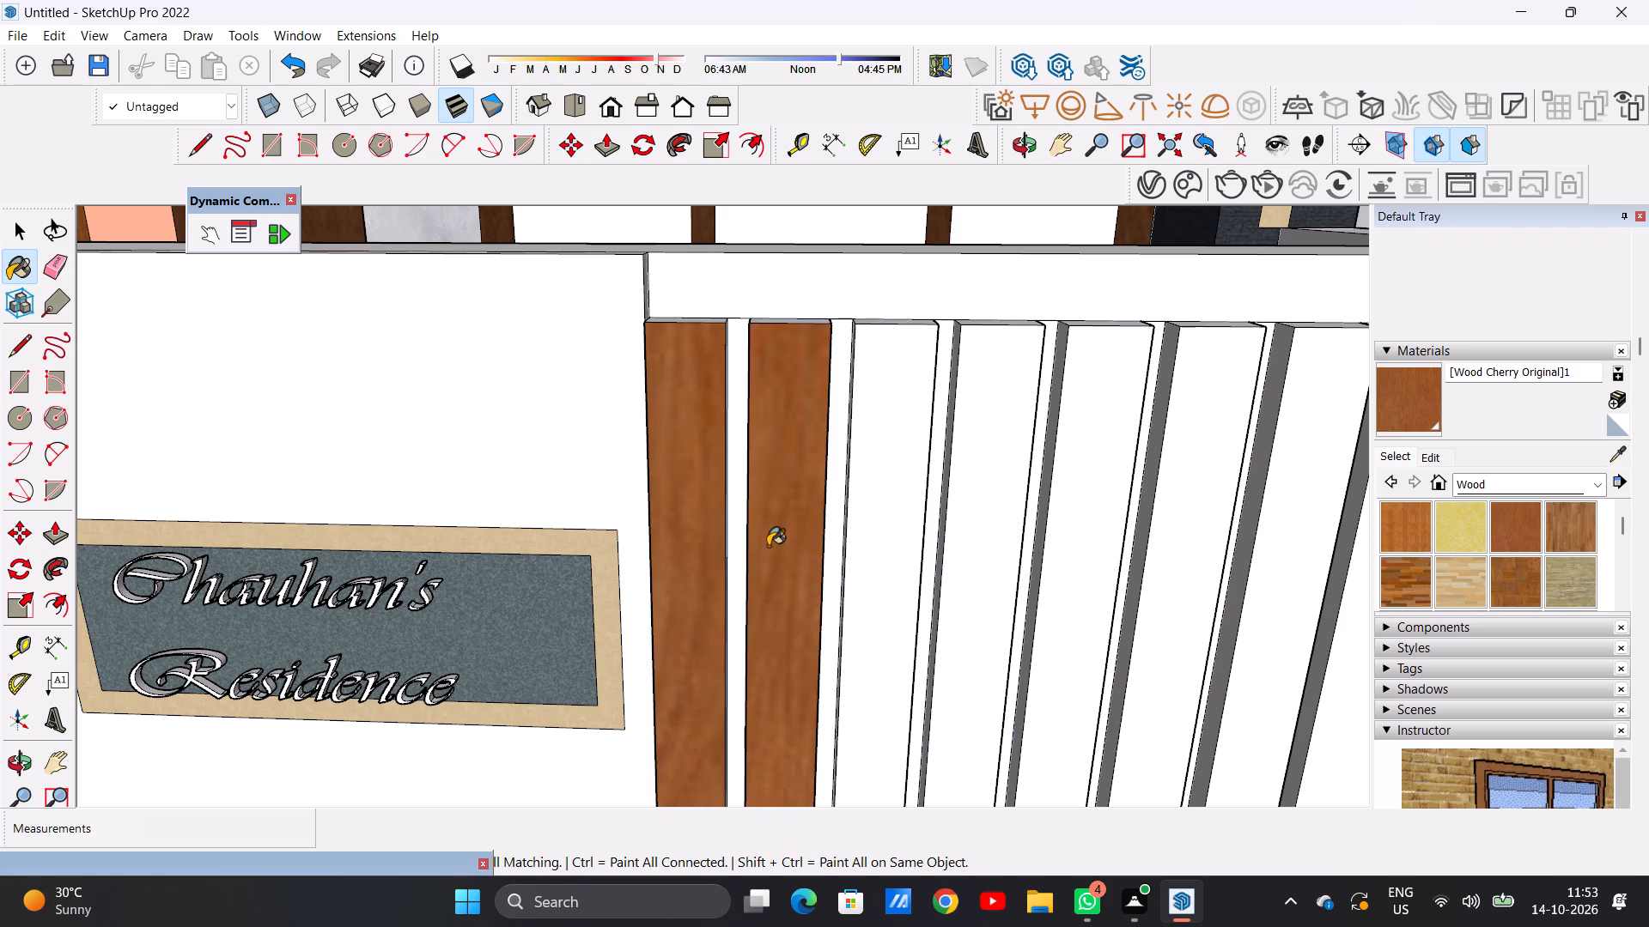
pyautogui.scroll(-8, 771, 556)
pyautogui.scroll(4, 807, 554)
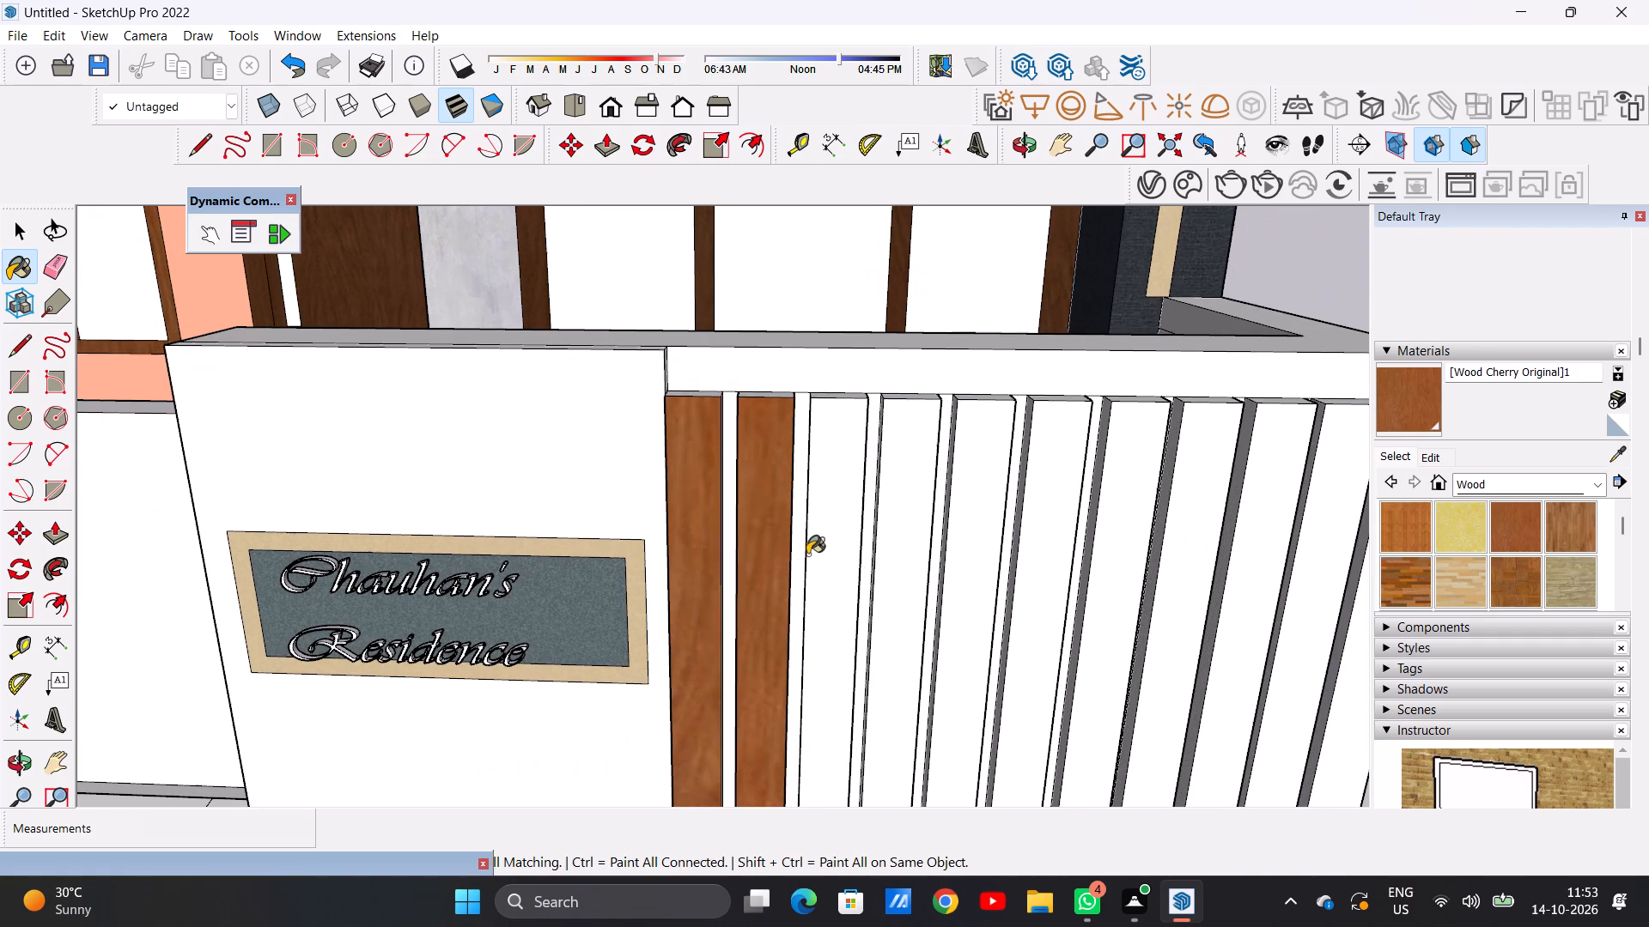
pyautogui.click(841, 535)
pyautogui.click(898, 532)
pyautogui.click(964, 538)
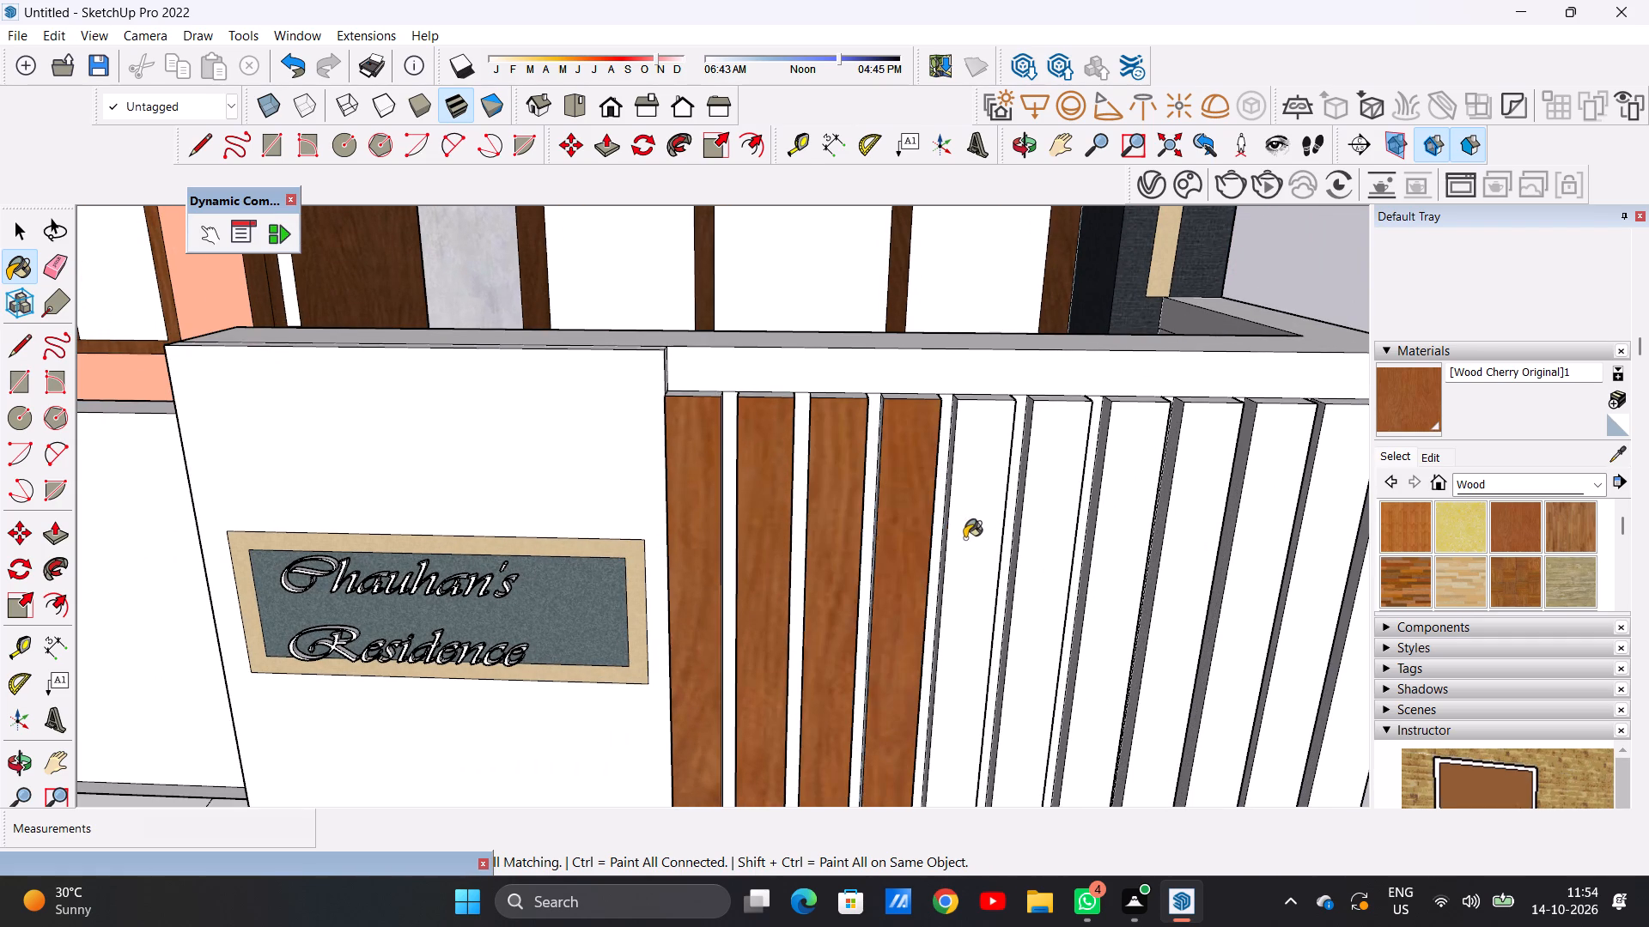
# Paint the front faces of the remaining six boundary wall slats, out to the wall's outer corner, with the same cherry wood.
pyautogui.scroll(-10, 766, 553)
pyautogui.scroll(11, 910, 542)
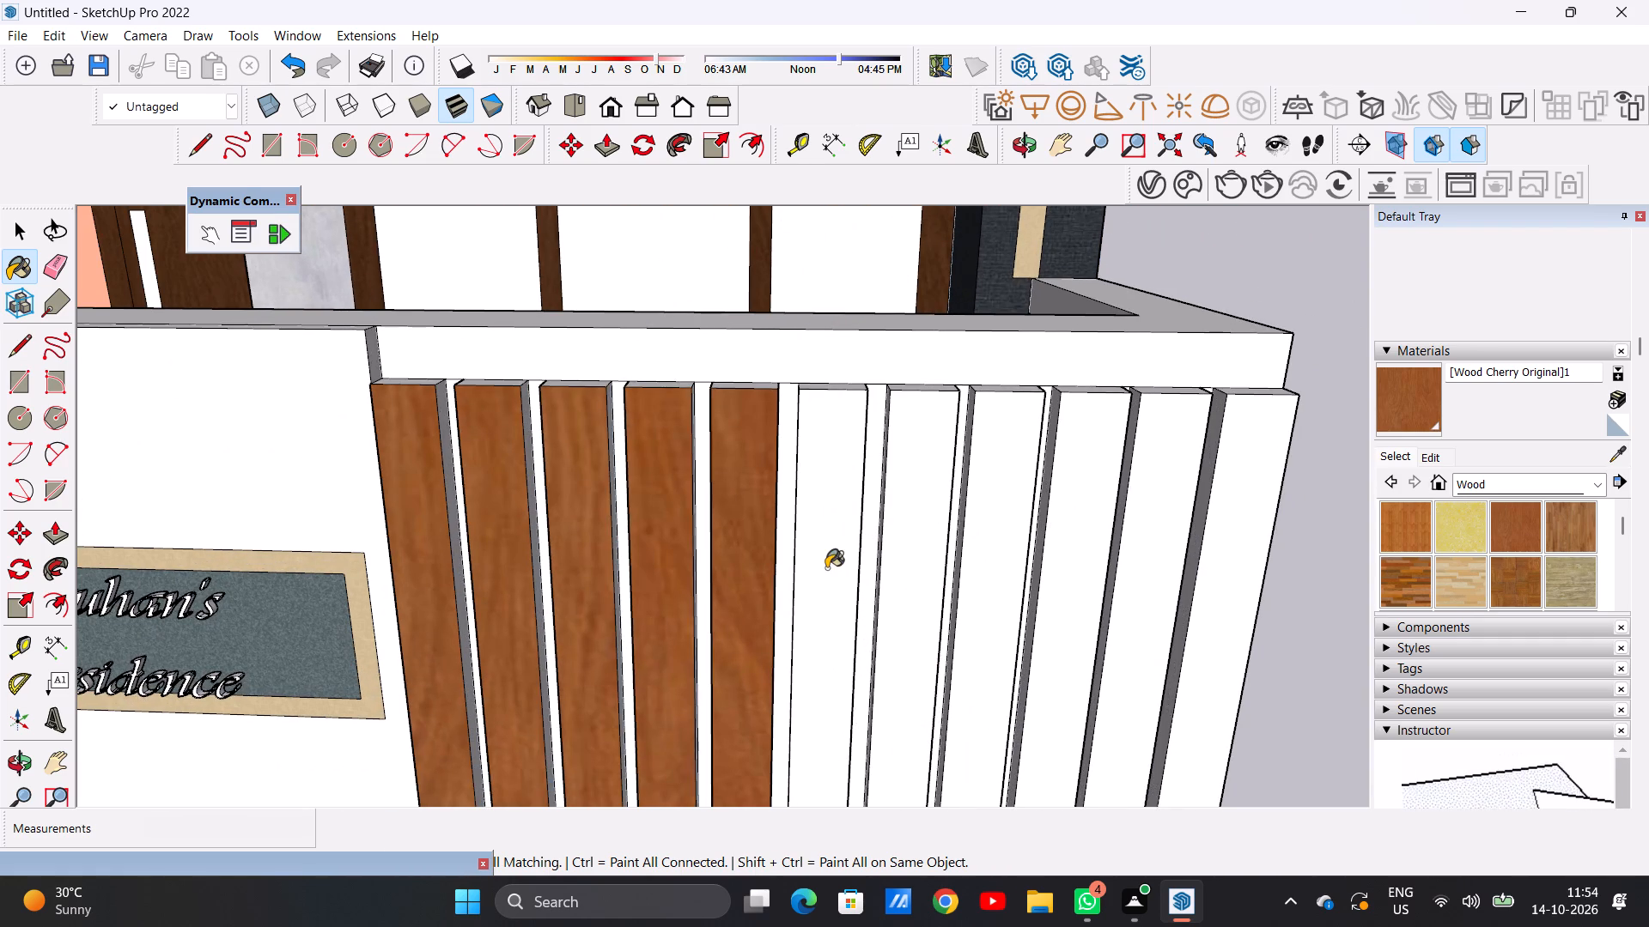
pyautogui.click(826, 568)
pyautogui.click(922, 563)
pyautogui.click(983, 563)
pyautogui.click(1056, 563)
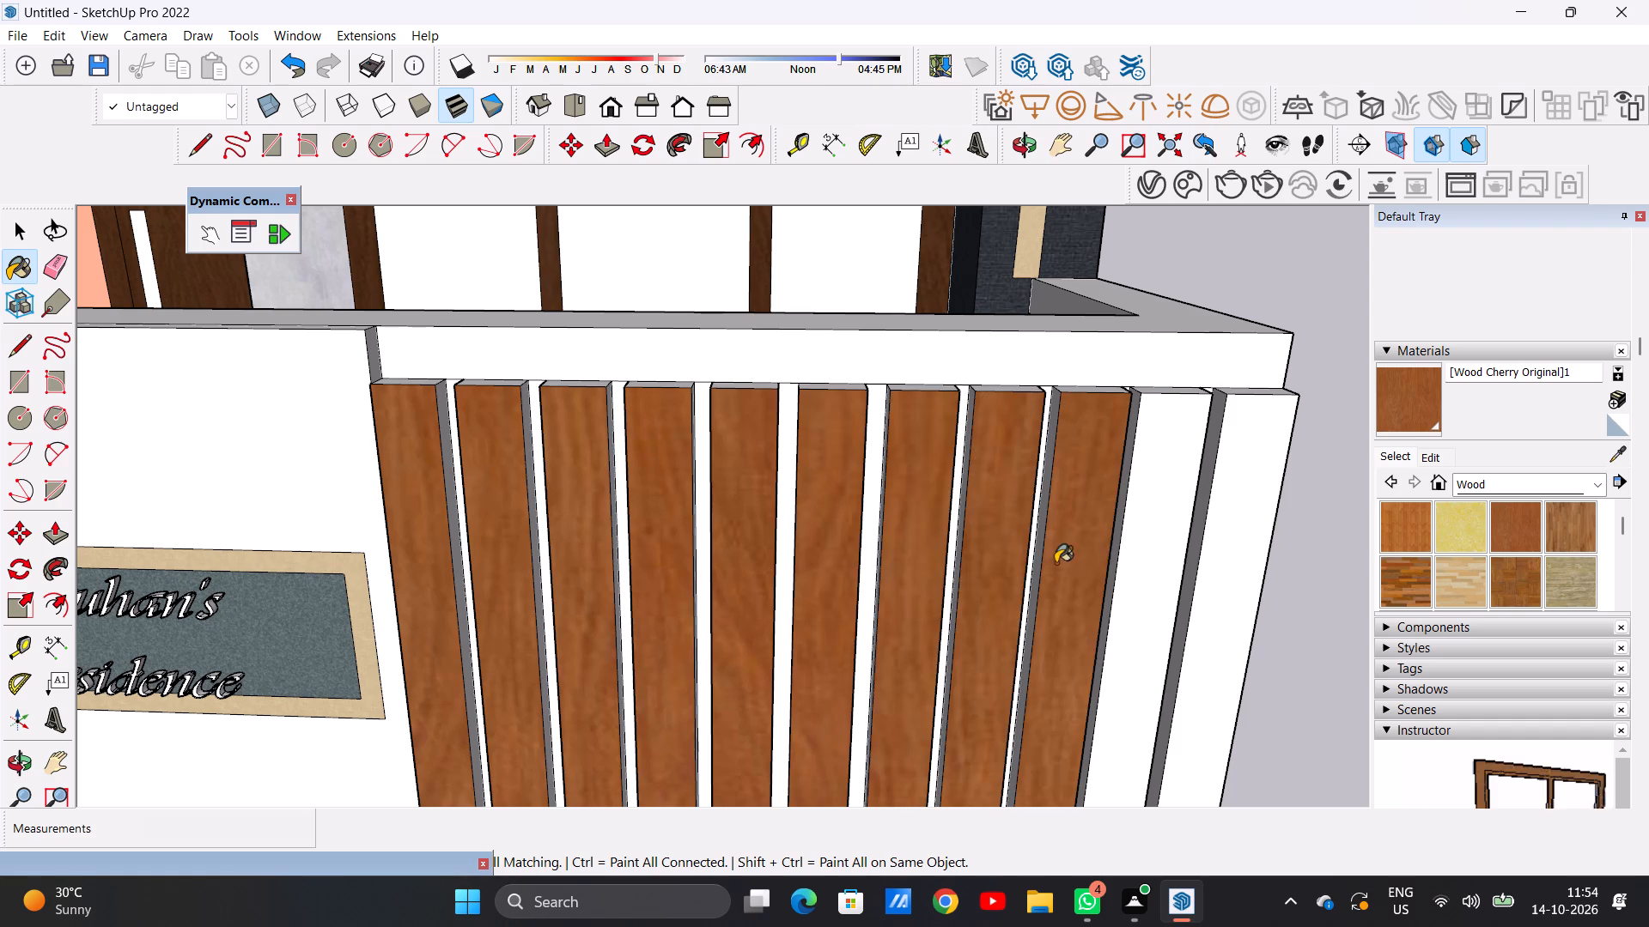
pyautogui.click(1134, 559)
pyautogui.click(1247, 548)
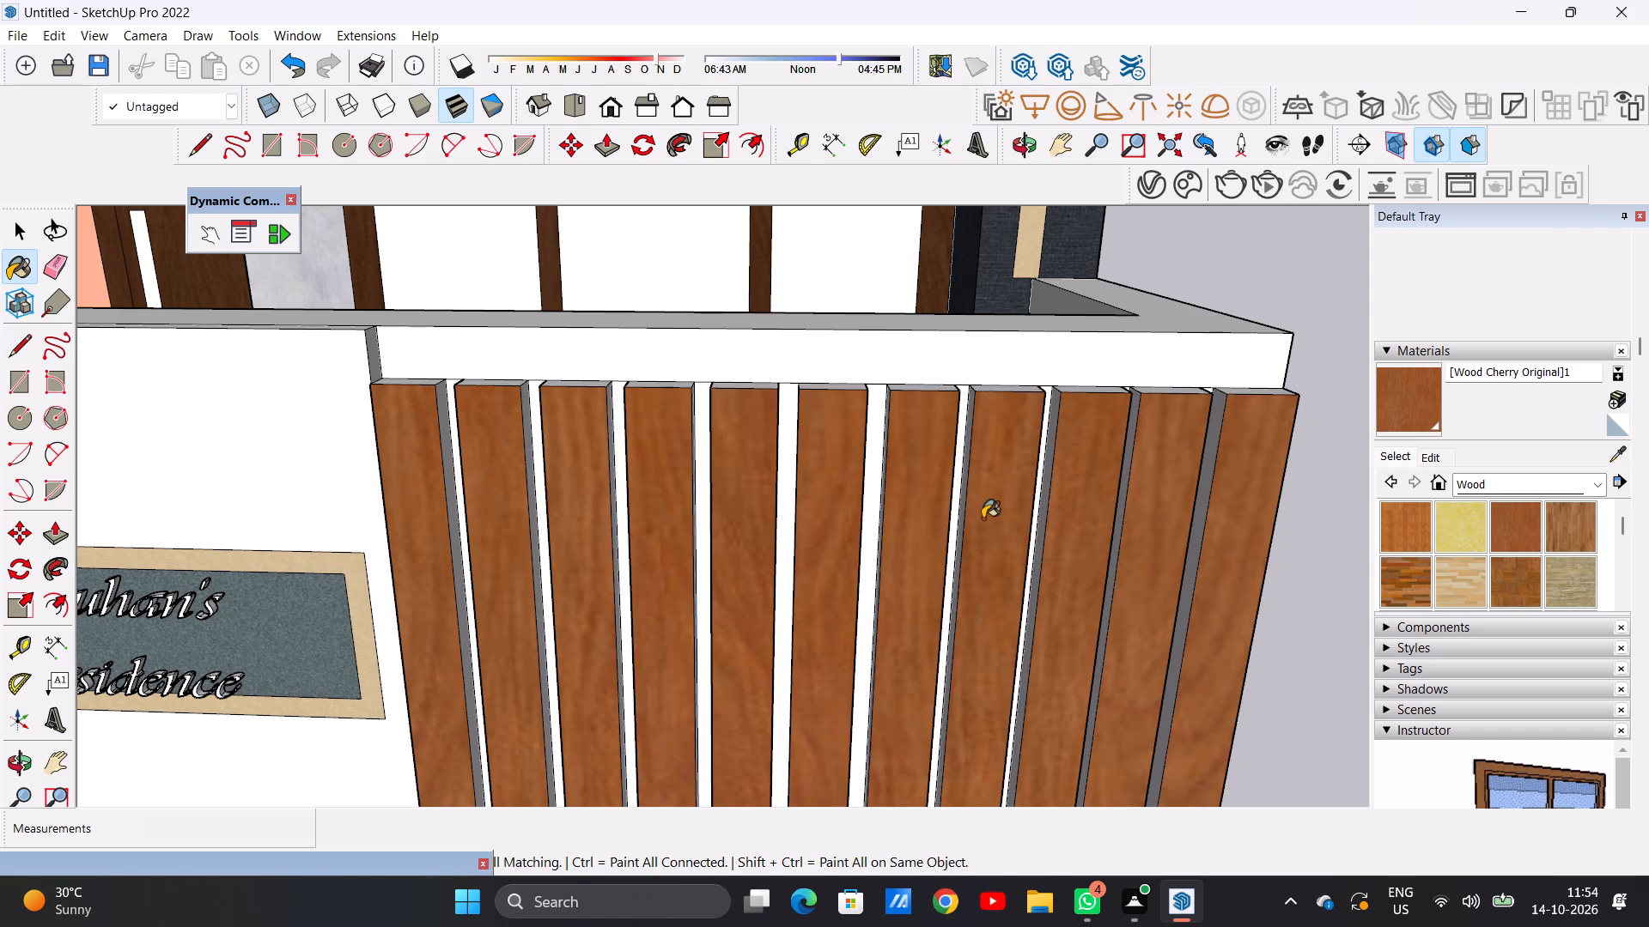
pyautogui.scroll(-9, 972, 499)
pyautogui.moveTo(1035, 515); pyautogui.dragTo(753, 476, button='middle')
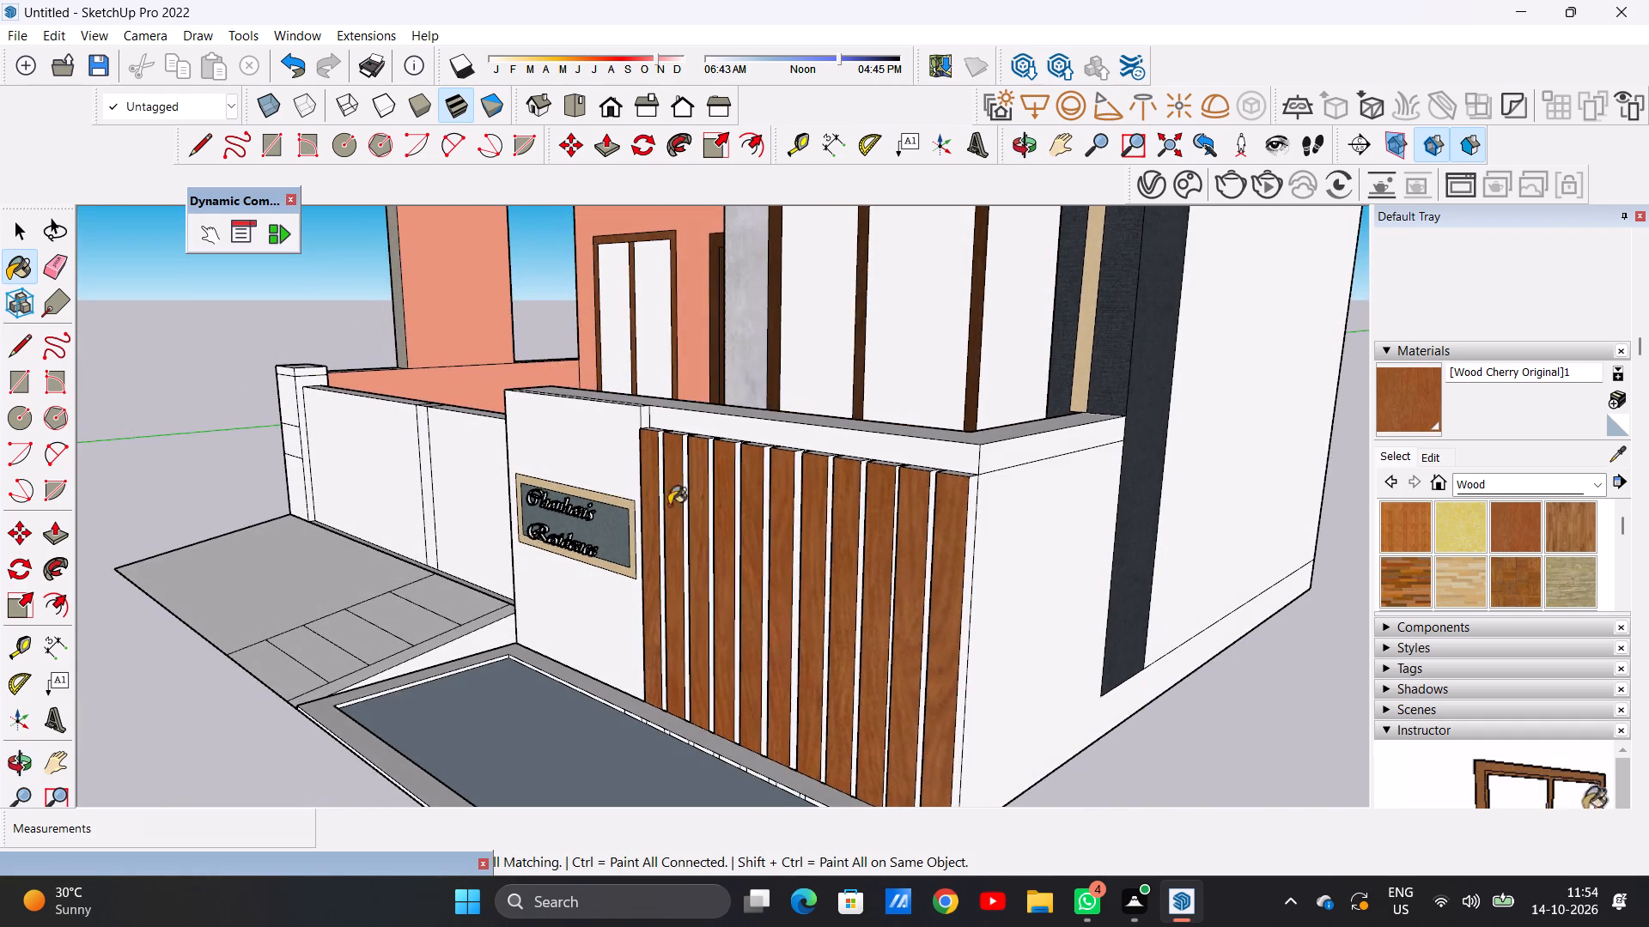
# Paint the side faces toward the wall's outer corner on the first six boundary wall slats from the nameplate with Wood Cherry Original.
pyautogui.scroll(19, 686, 504)
pyautogui.click(608, 485)
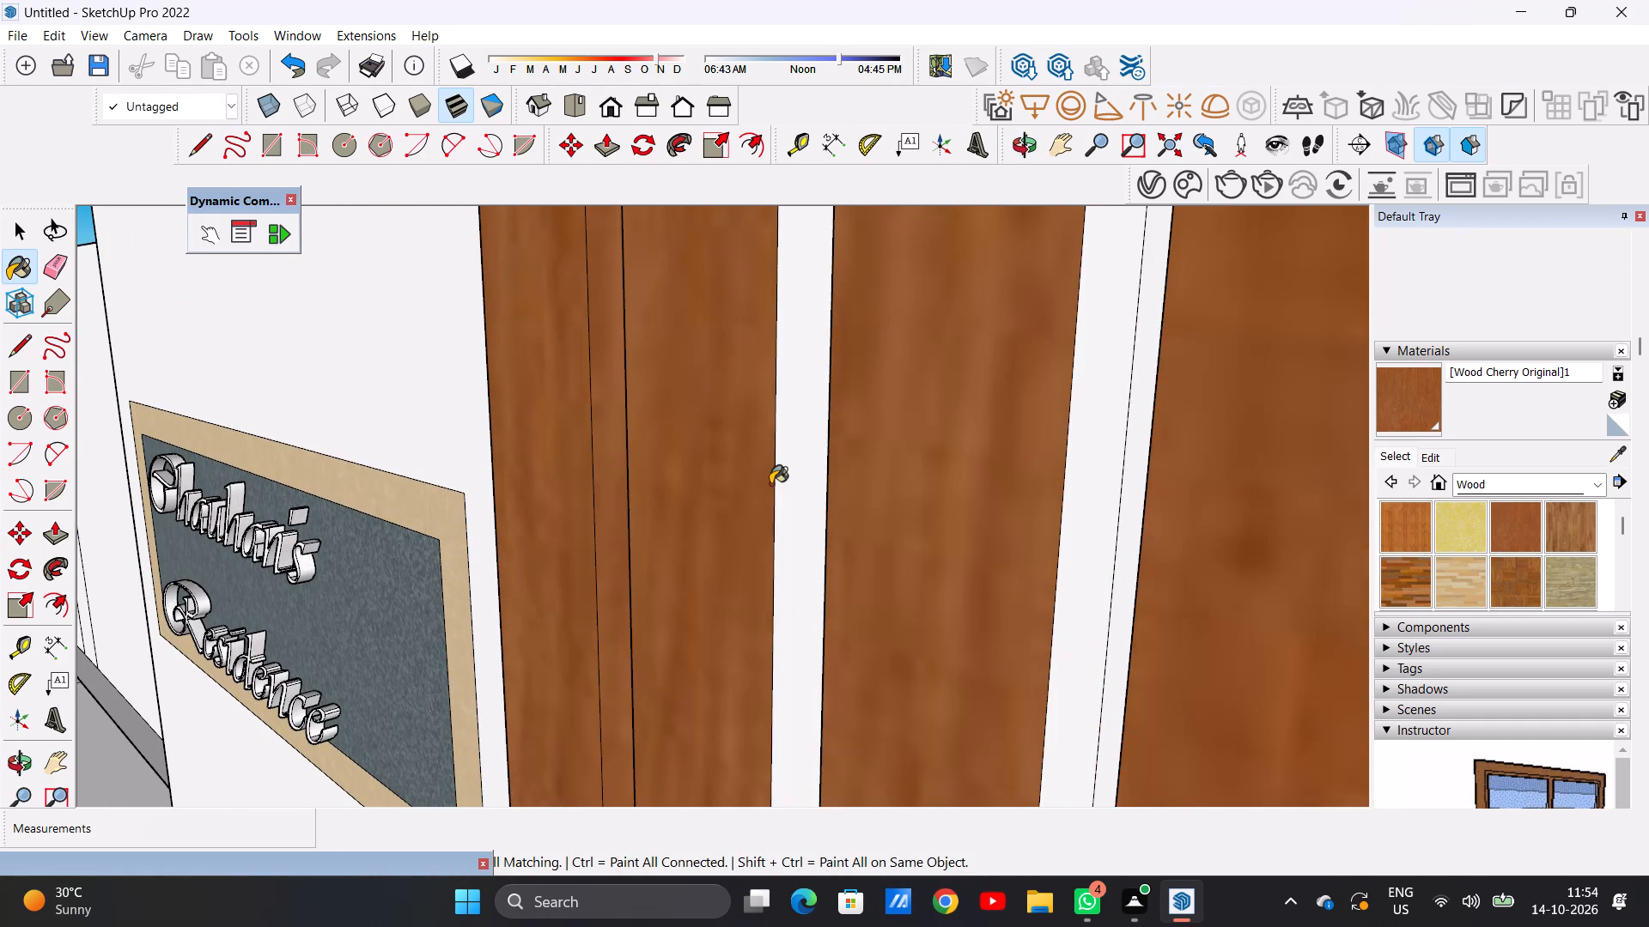
pyautogui.click(778, 483)
pyautogui.click(1073, 522)
pyautogui.scroll(-4, 840, 530)
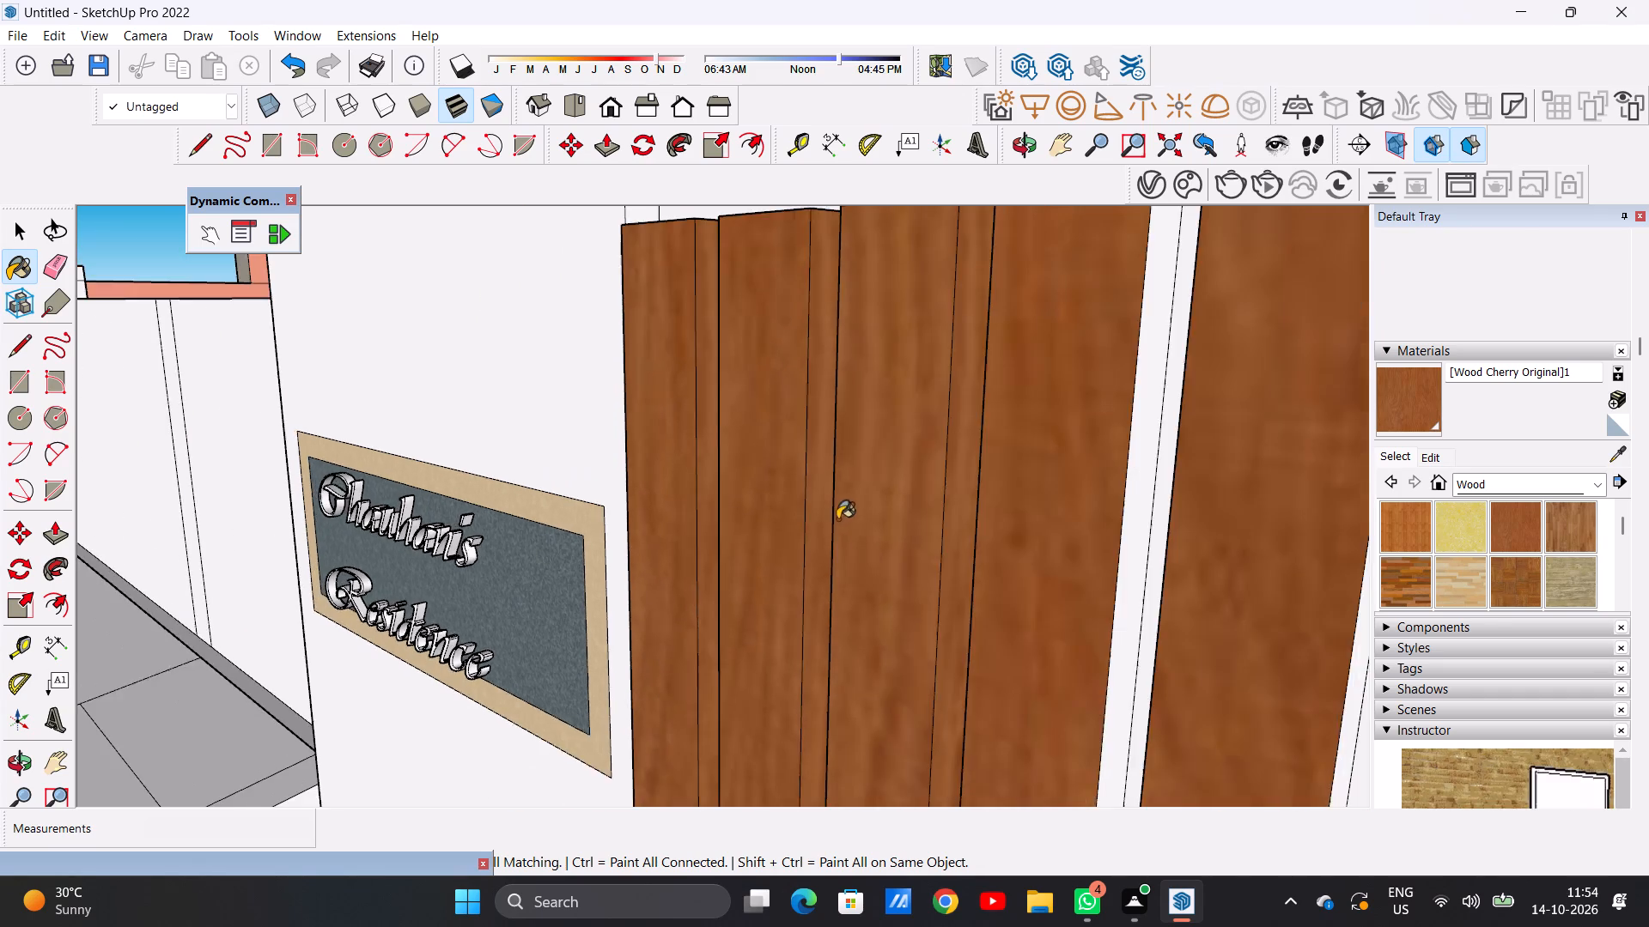
pyautogui.scroll(-19, 837, 519)
pyautogui.scroll(16, 899, 453)
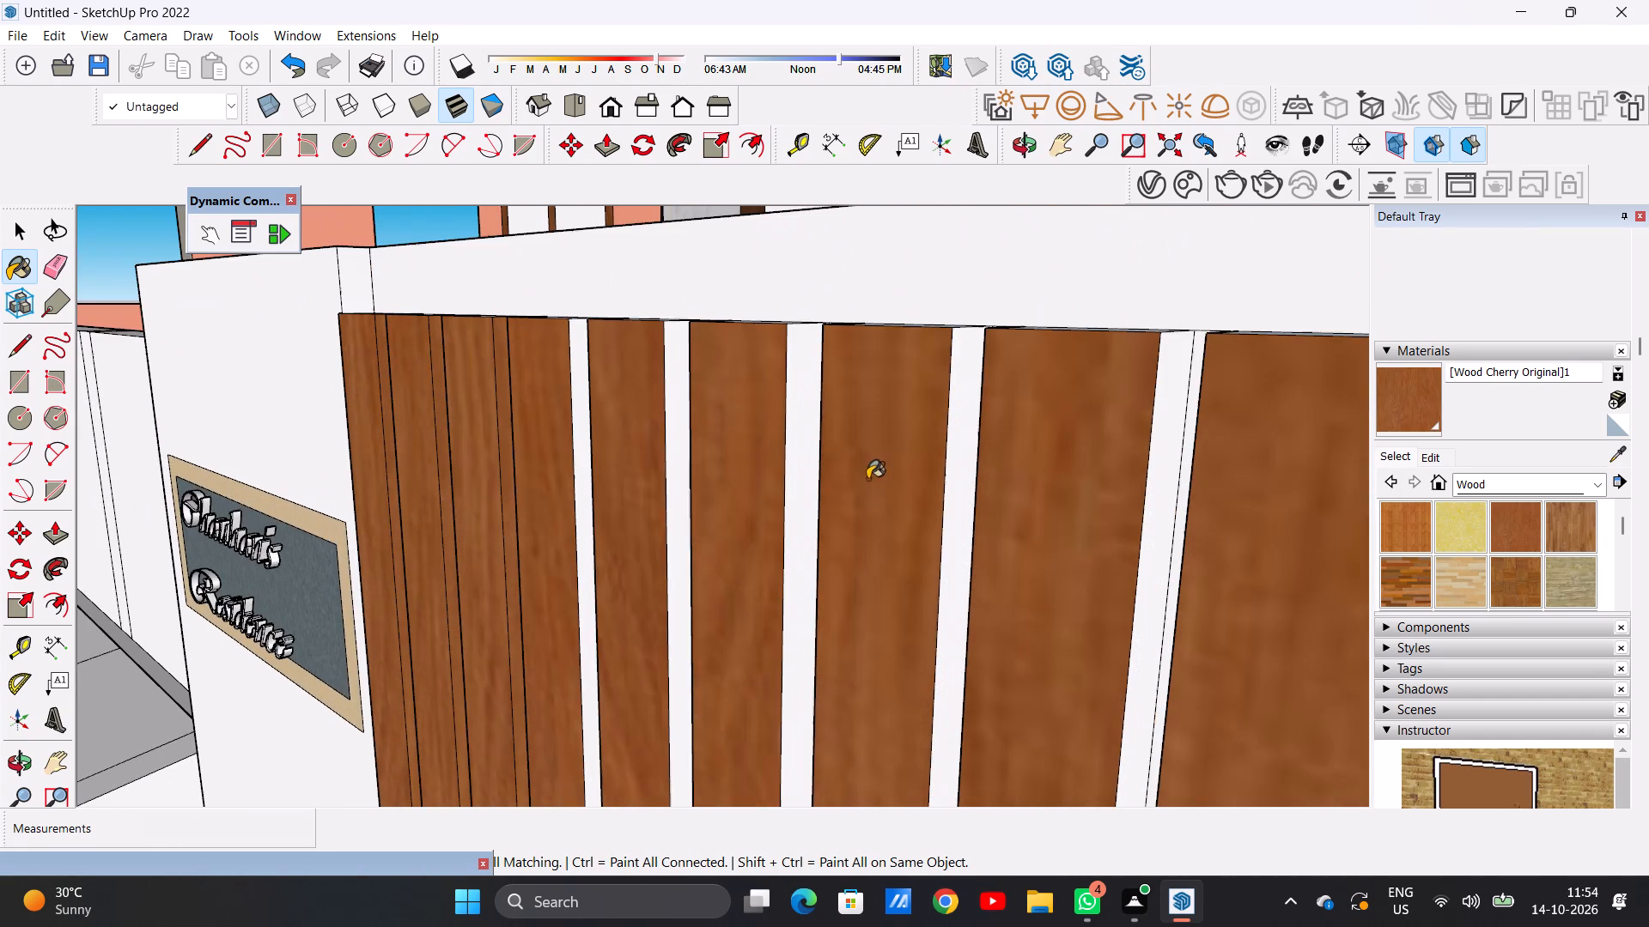
pyautogui.scroll(5, 575, 492)
pyautogui.click(583, 476)
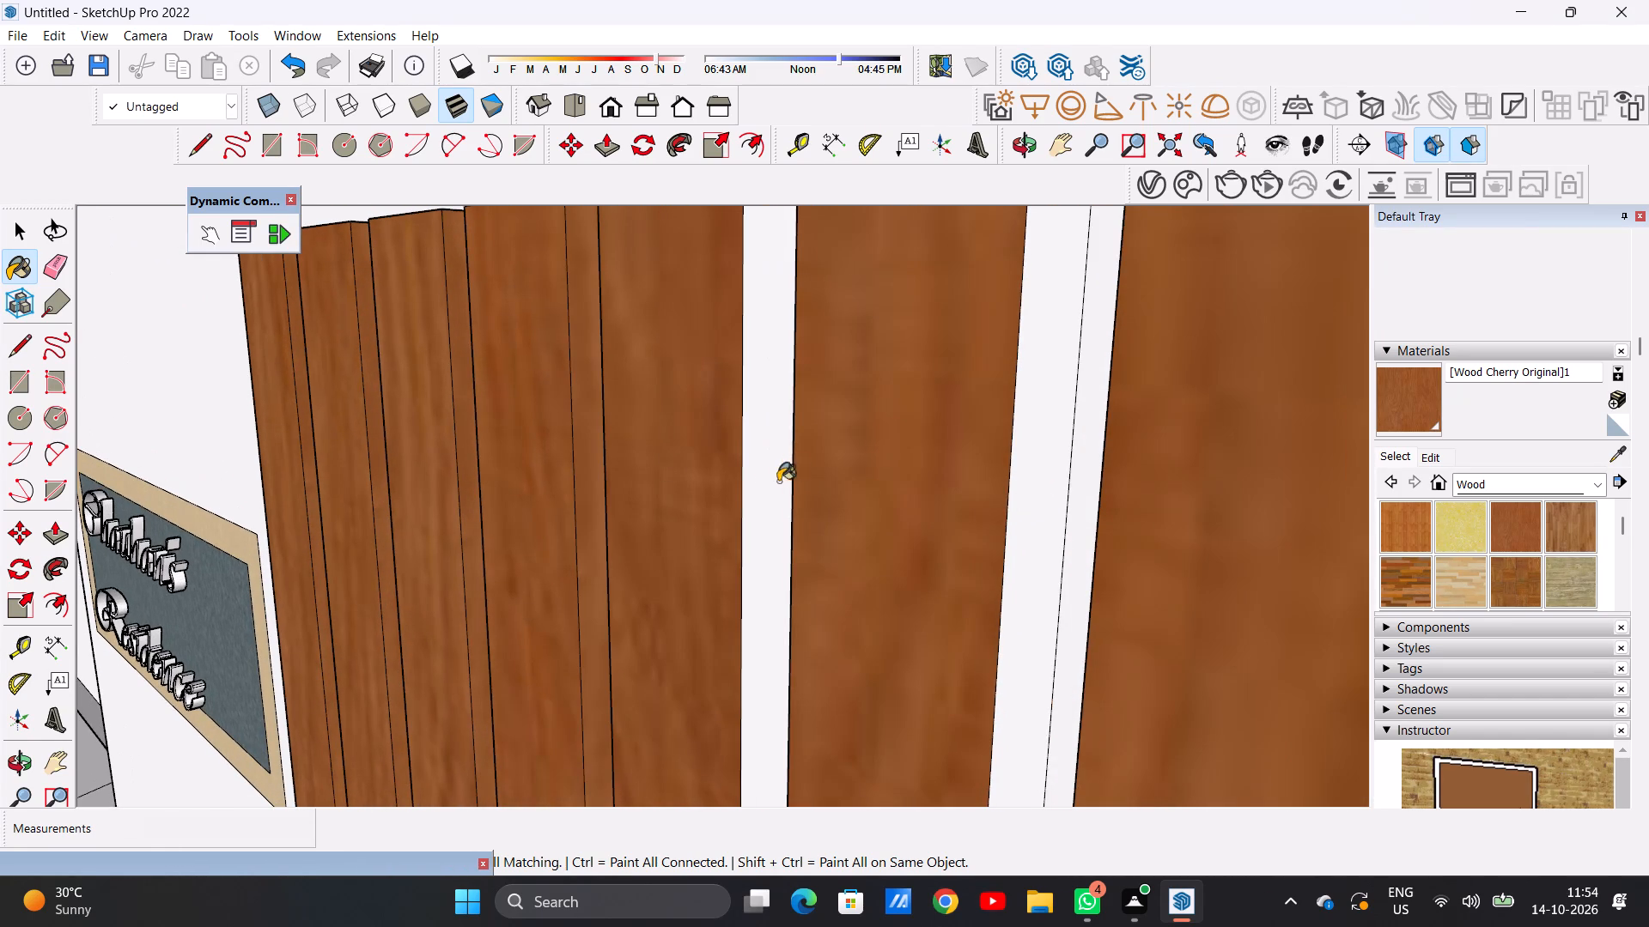
pyautogui.click(758, 486)
pyautogui.click(1044, 510)
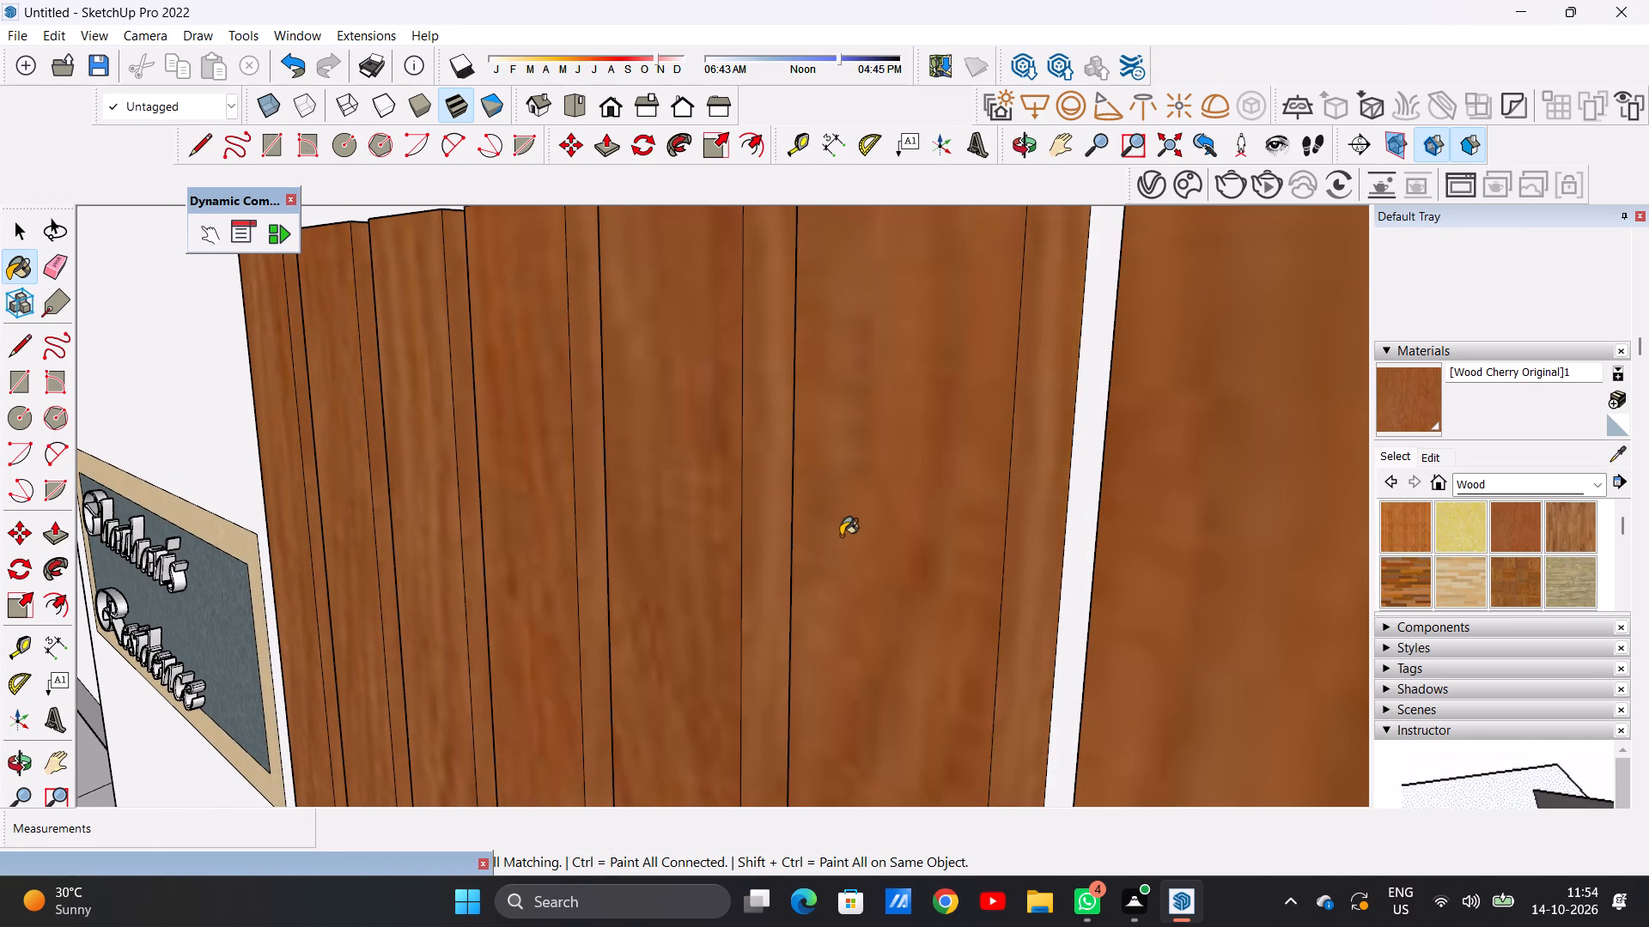
# Paint the same outer-corner-facing sides of the remaining five boundary wall slats with the cherry wood.
pyautogui.scroll(-20, 841, 536)
pyautogui.scroll(13, 963, 512)
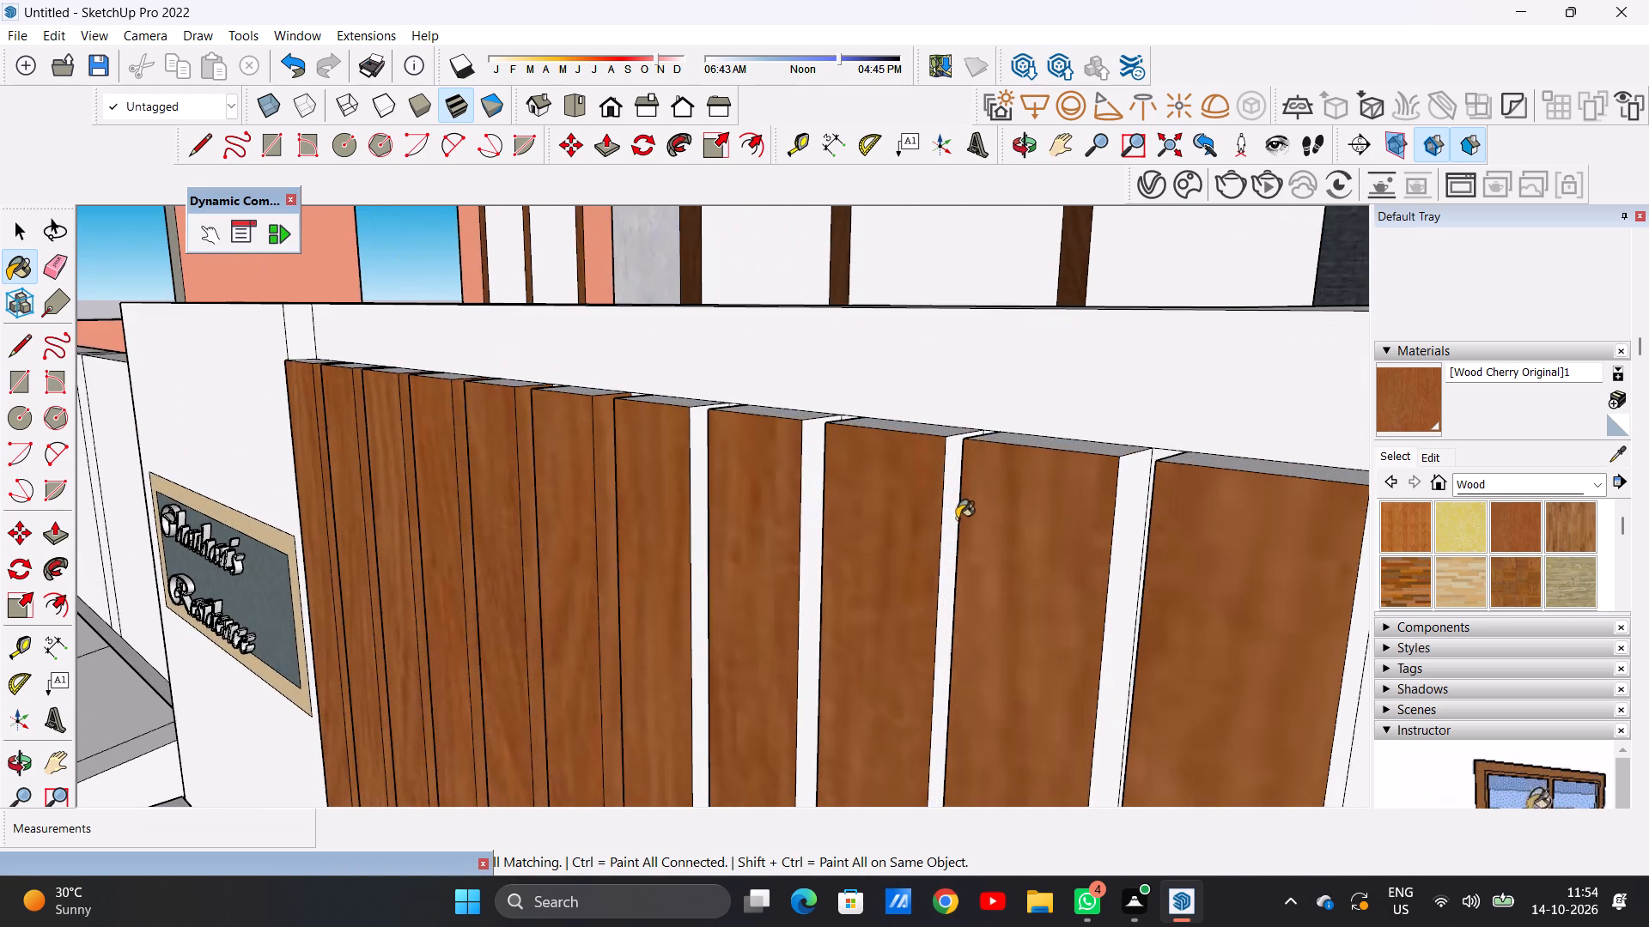
pyautogui.scroll(5, 718, 493)
pyautogui.click(689, 494)
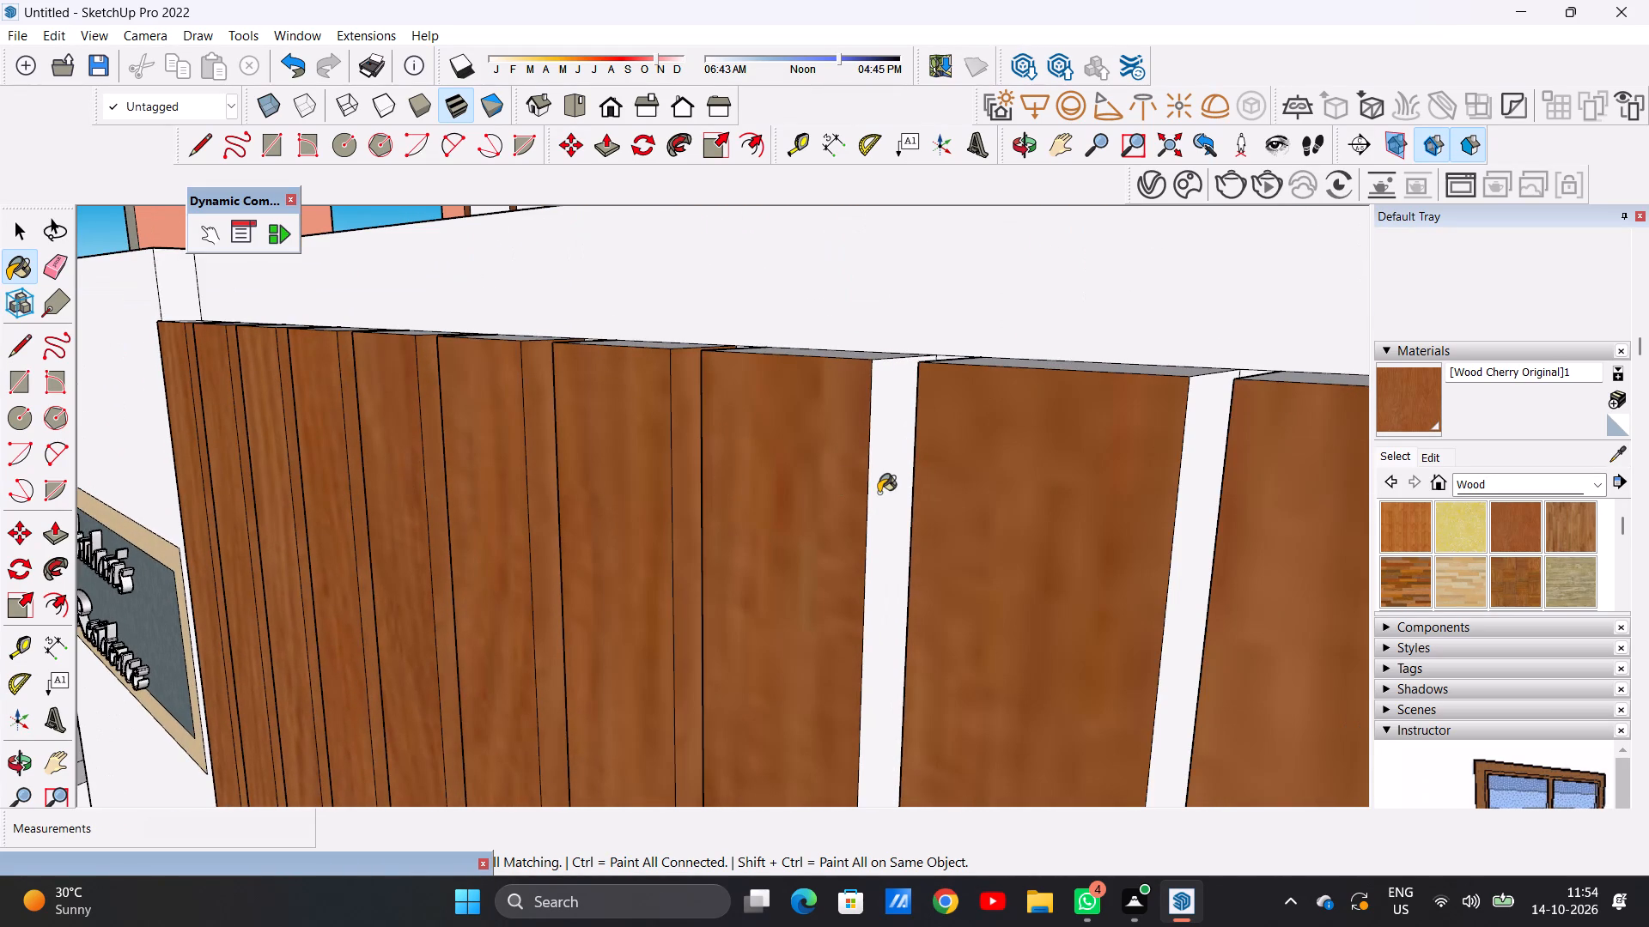
pyautogui.click(879, 493)
pyautogui.click(1174, 534)
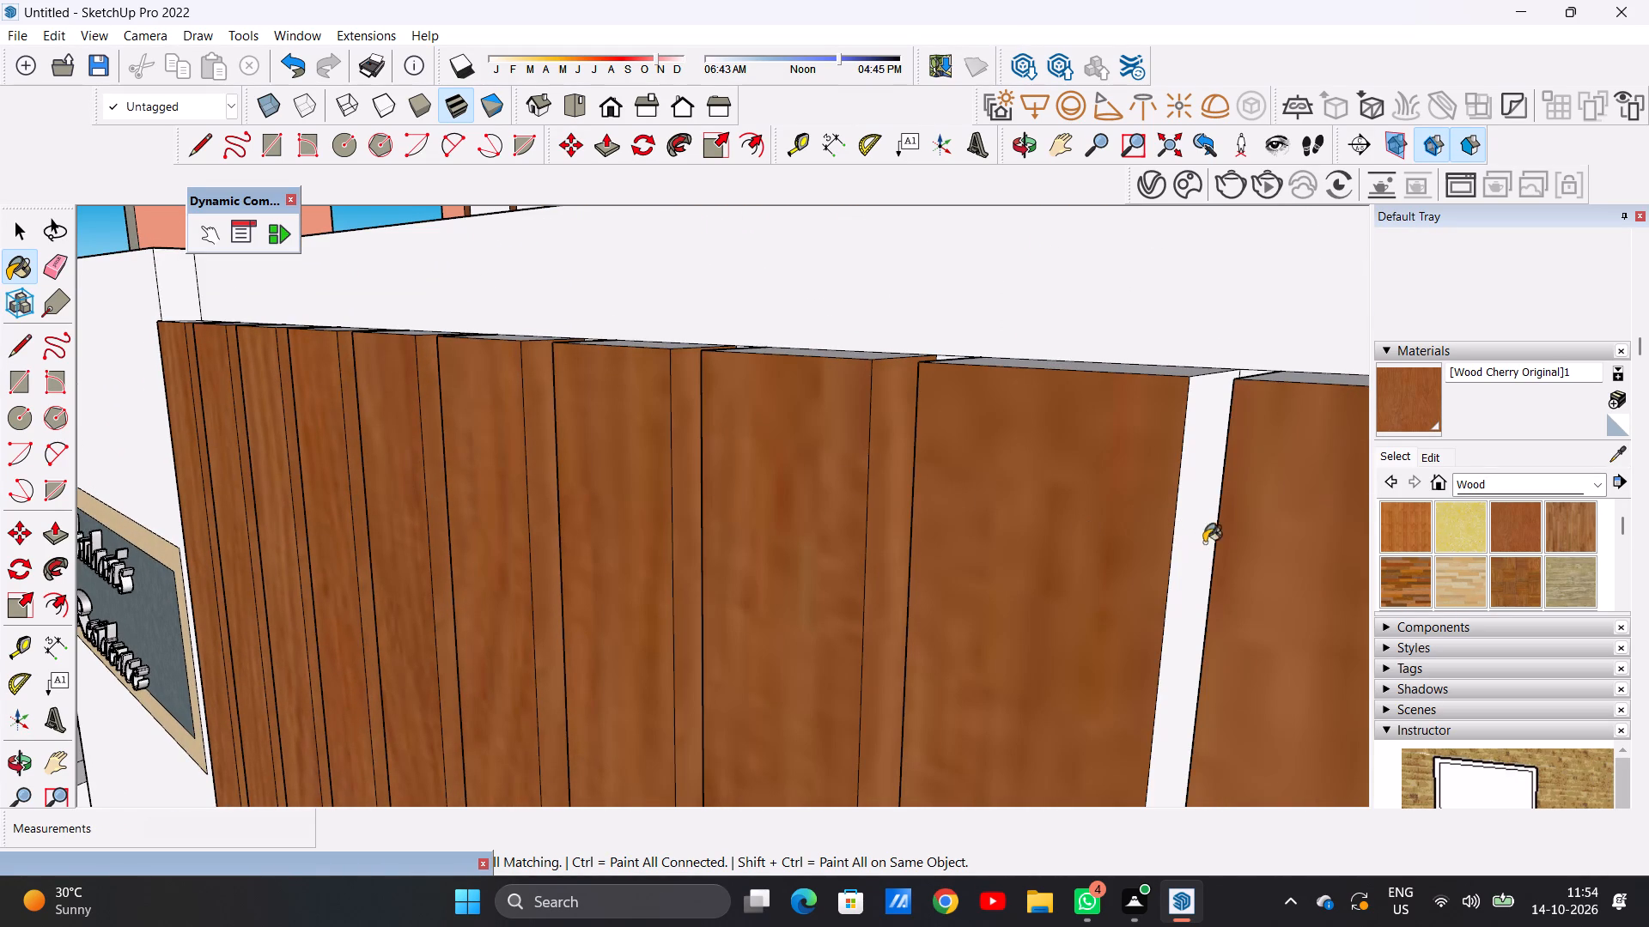
pyautogui.click(1190, 547)
pyautogui.scroll(-20, 872, 531)
pyautogui.scroll(1, 953, 526)
pyautogui.scroll(-1, 953, 526)
pyautogui.scroll(6, 953, 526)
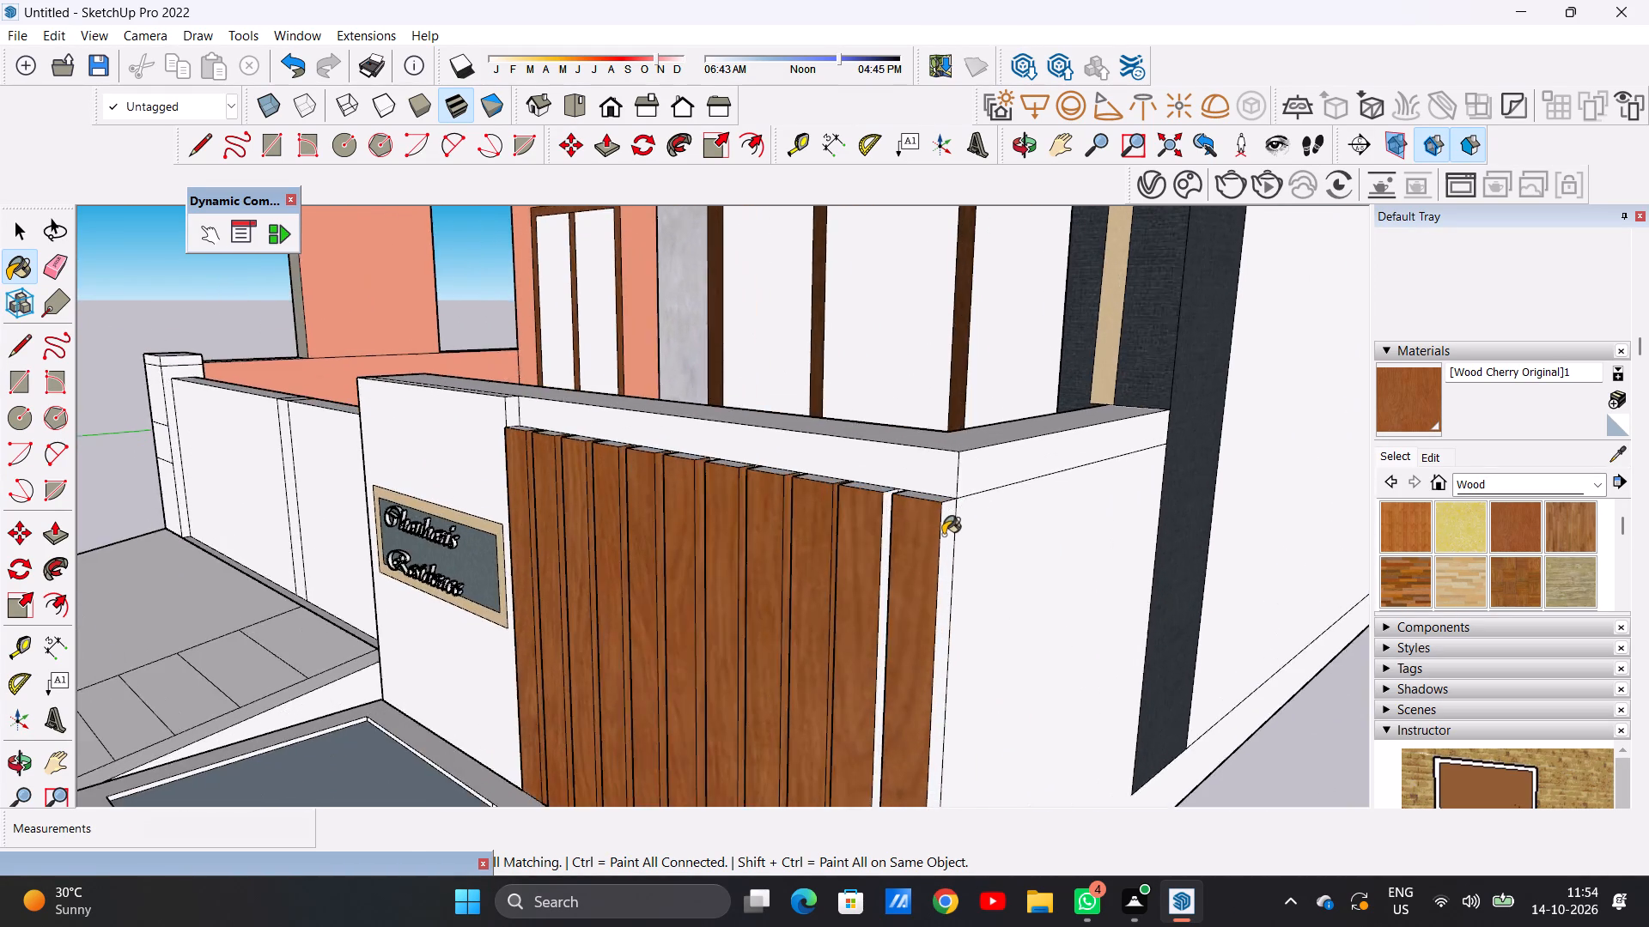
pyautogui.scroll(9, 943, 535)
pyautogui.scroll(-1, 941, 536)
pyautogui.scroll(1, 941, 536)
pyautogui.click(952, 502)
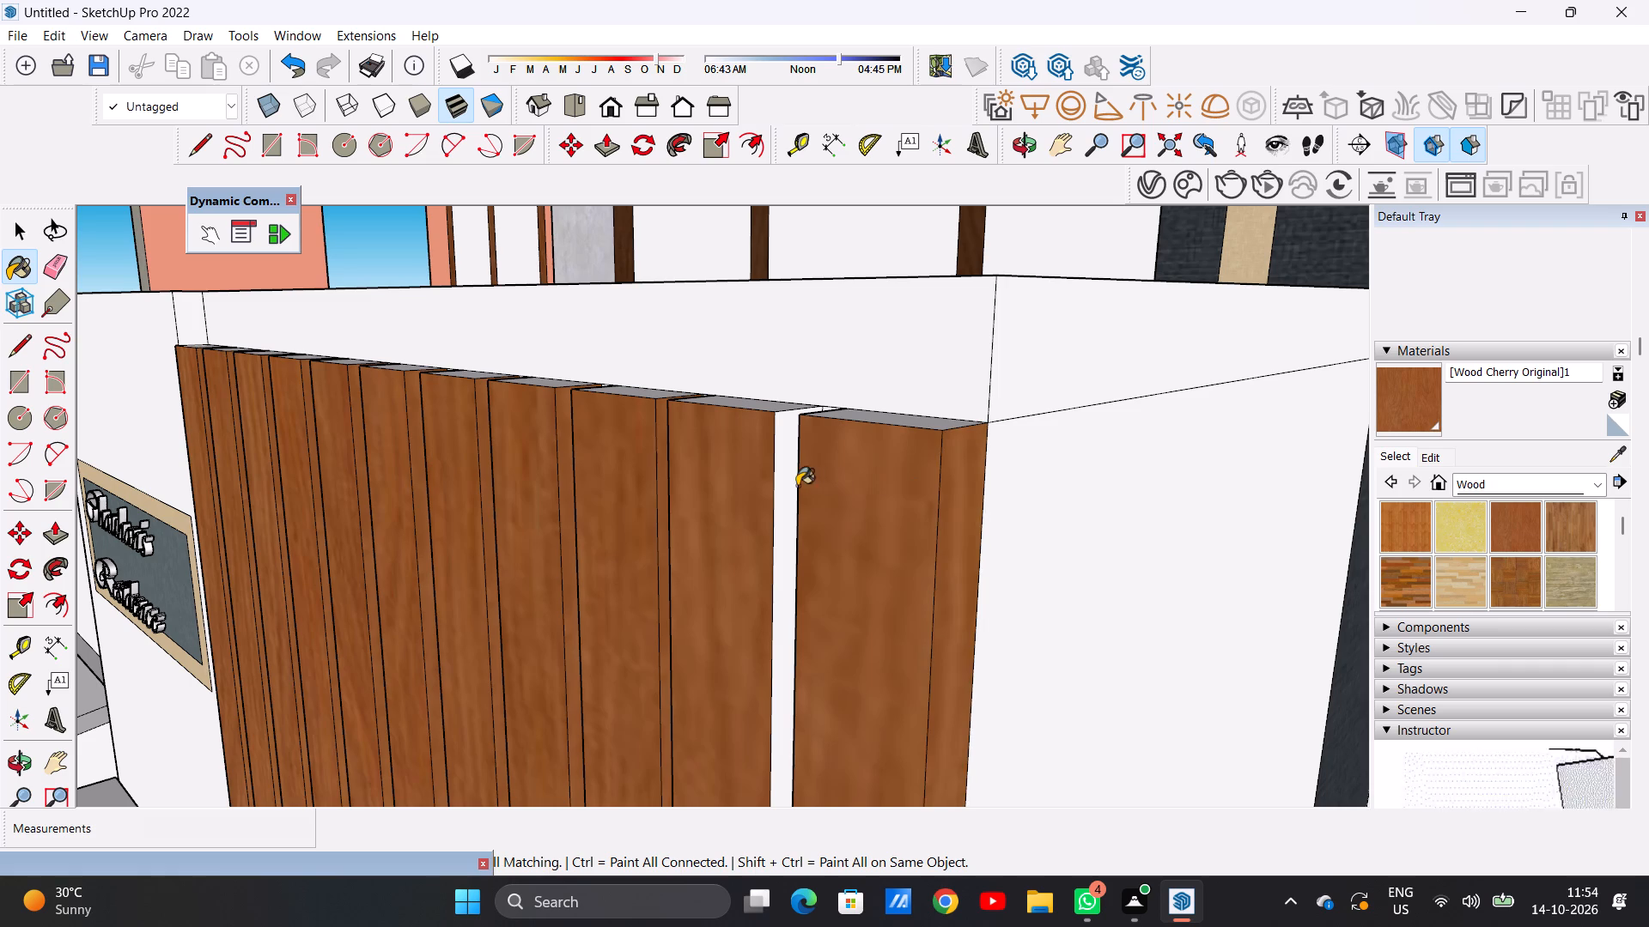
pyautogui.click(788, 486)
pyautogui.scroll(-20, 849, 521)
pyautogui.scroll(-2, 849, 521)
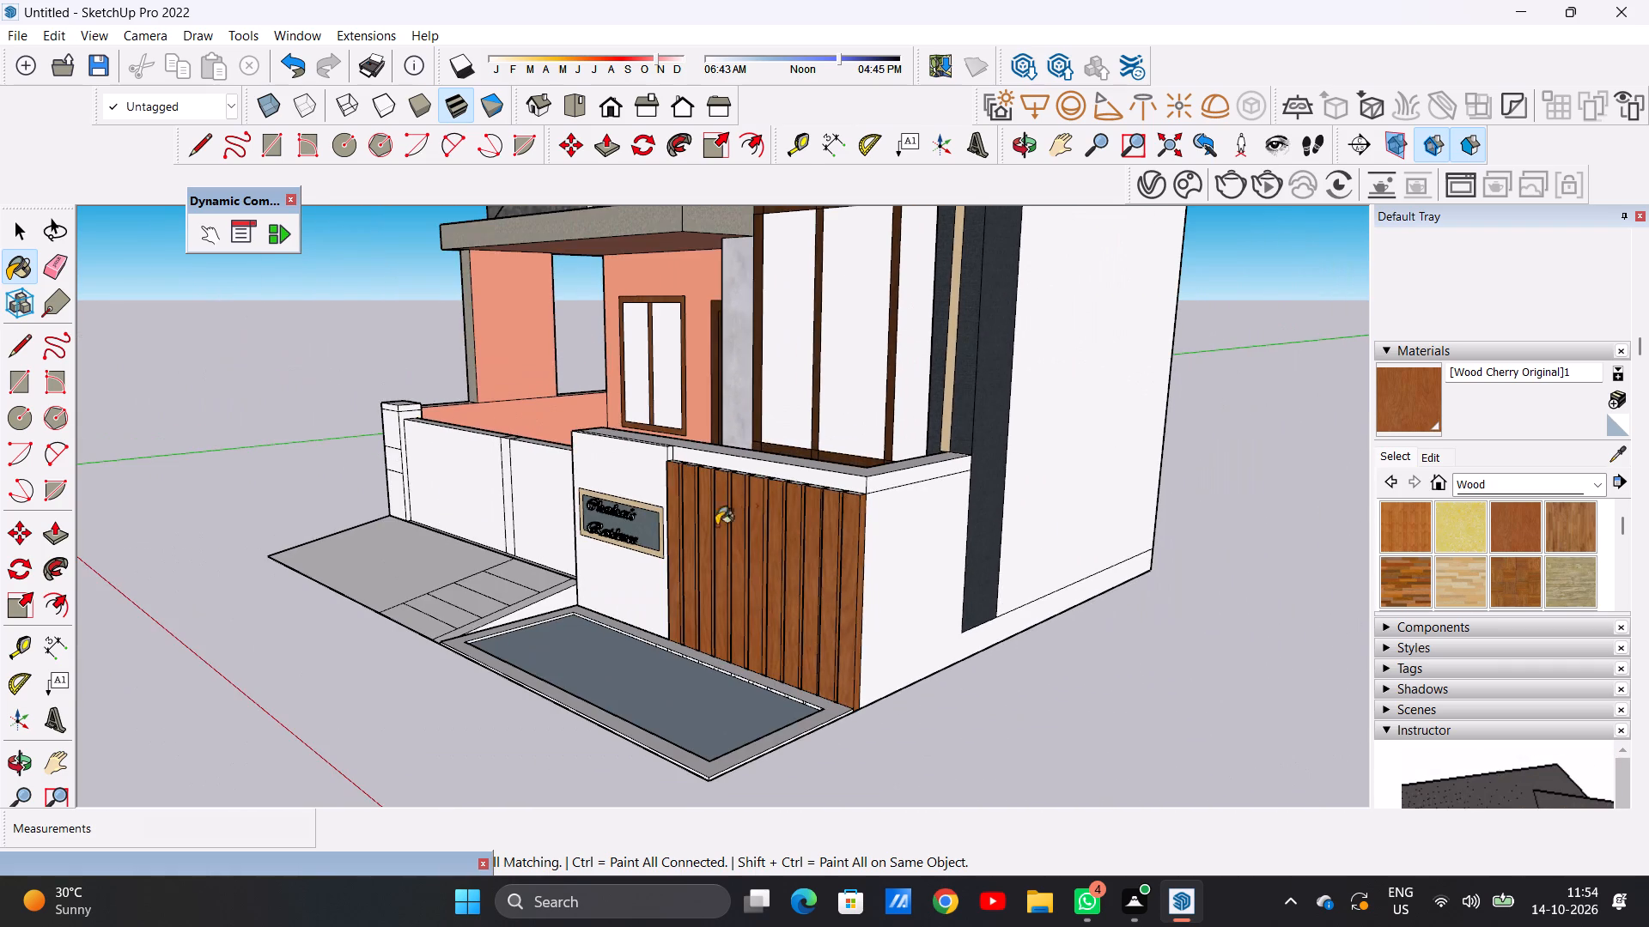
# Paint the nameplate-facing side faces of the first four boundary wall slats, starting beside the nameplate, with Wood Cherry Original.
pyautogui.moveTo(692, 535); pyautogui.dragTo(1052, 538, button='middle')
pyautogui.moveTo(878, 533); pyautogui.dragTo(1115, 513, button='middle')
pyautogui.scroll(20, 823, 520)
pyautogui.scroll(2, 823, 520)
pyautogui.scroll(-2, 859, 500)
pyautogui.scroll(10, 859, 500)
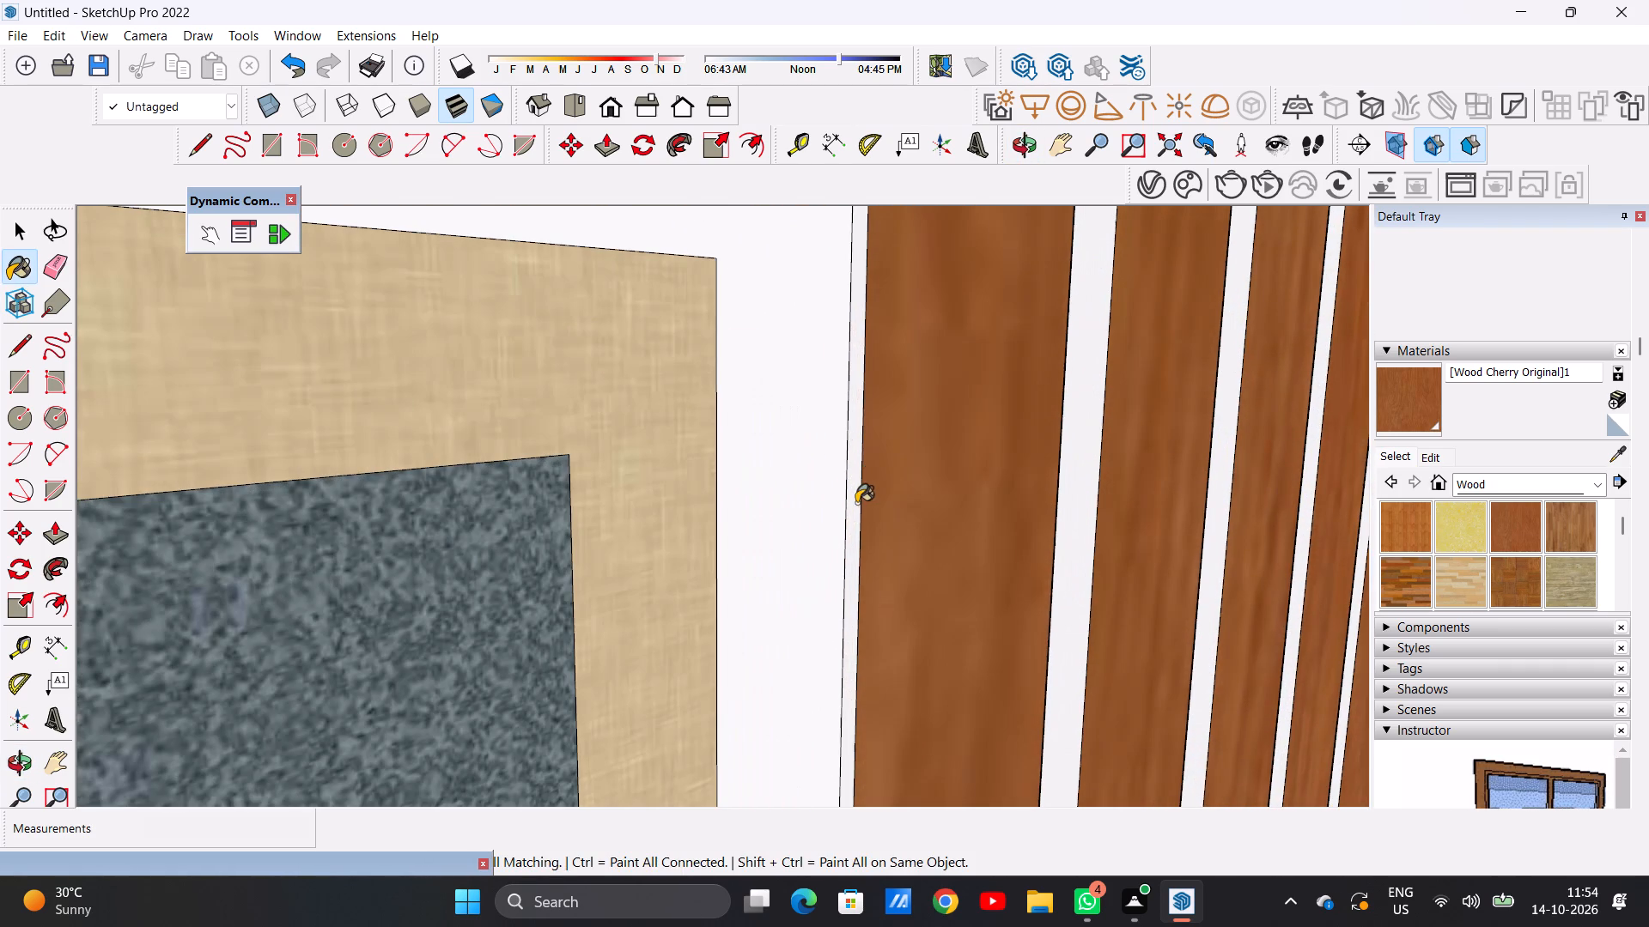
pyautogui.click(856, 503)
pyautogui.click(1090, 496)
pyautogui.scroll(-8, 819, 548)
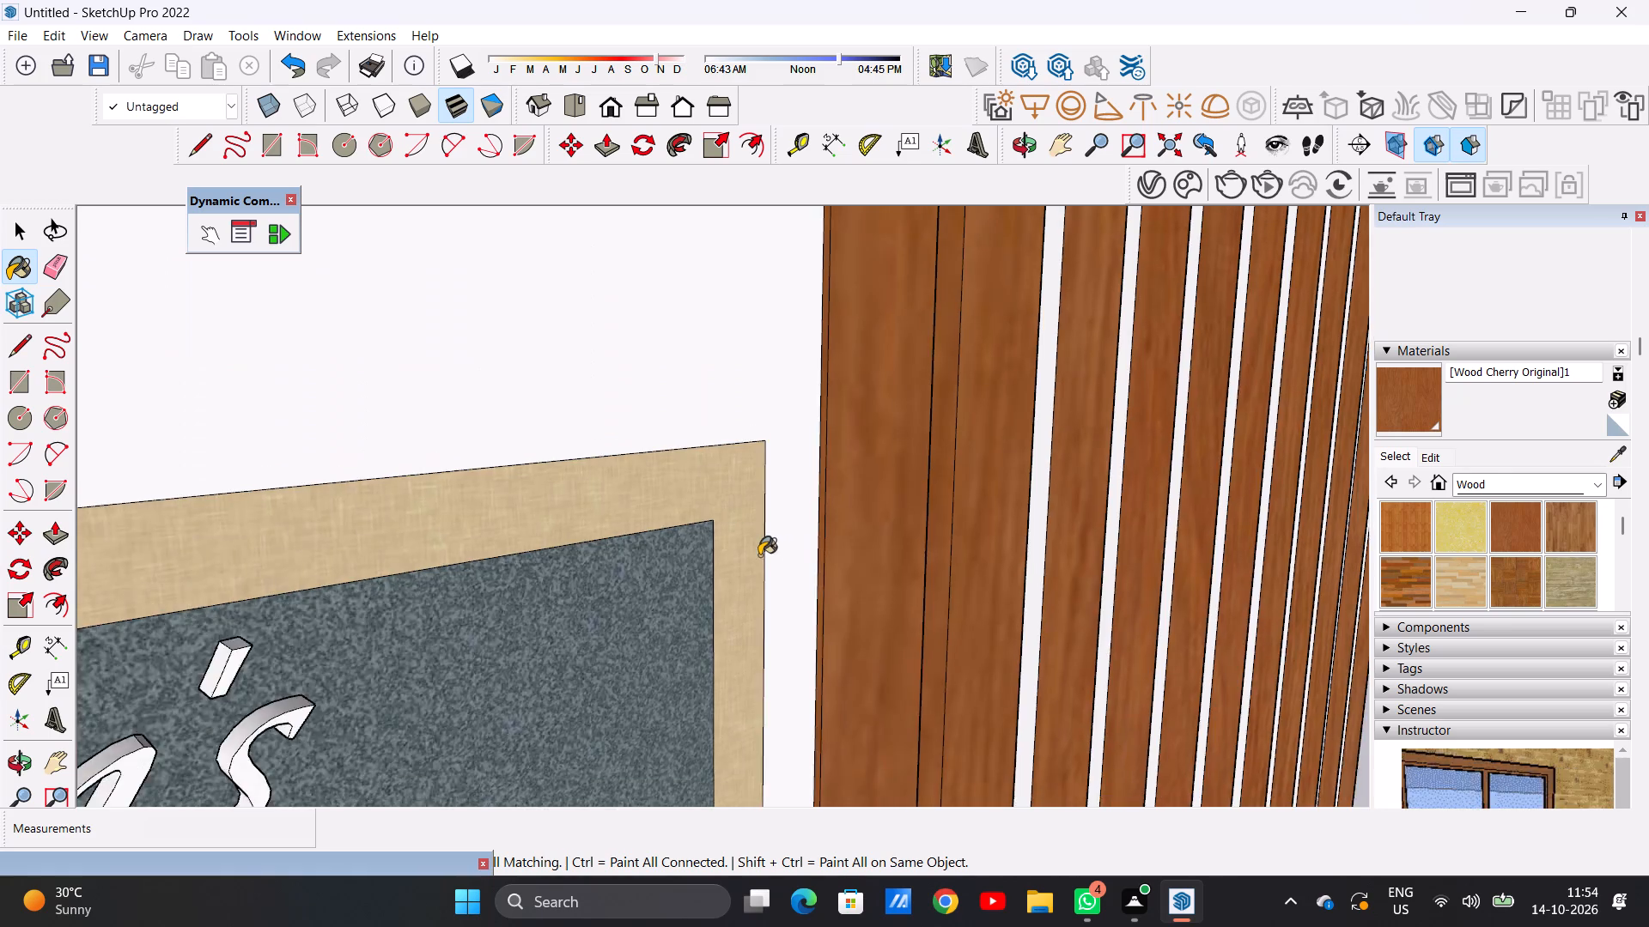
pyautogui.scroll(-12, 759, 555)
pyautogui.scroll(12, 867, 504)
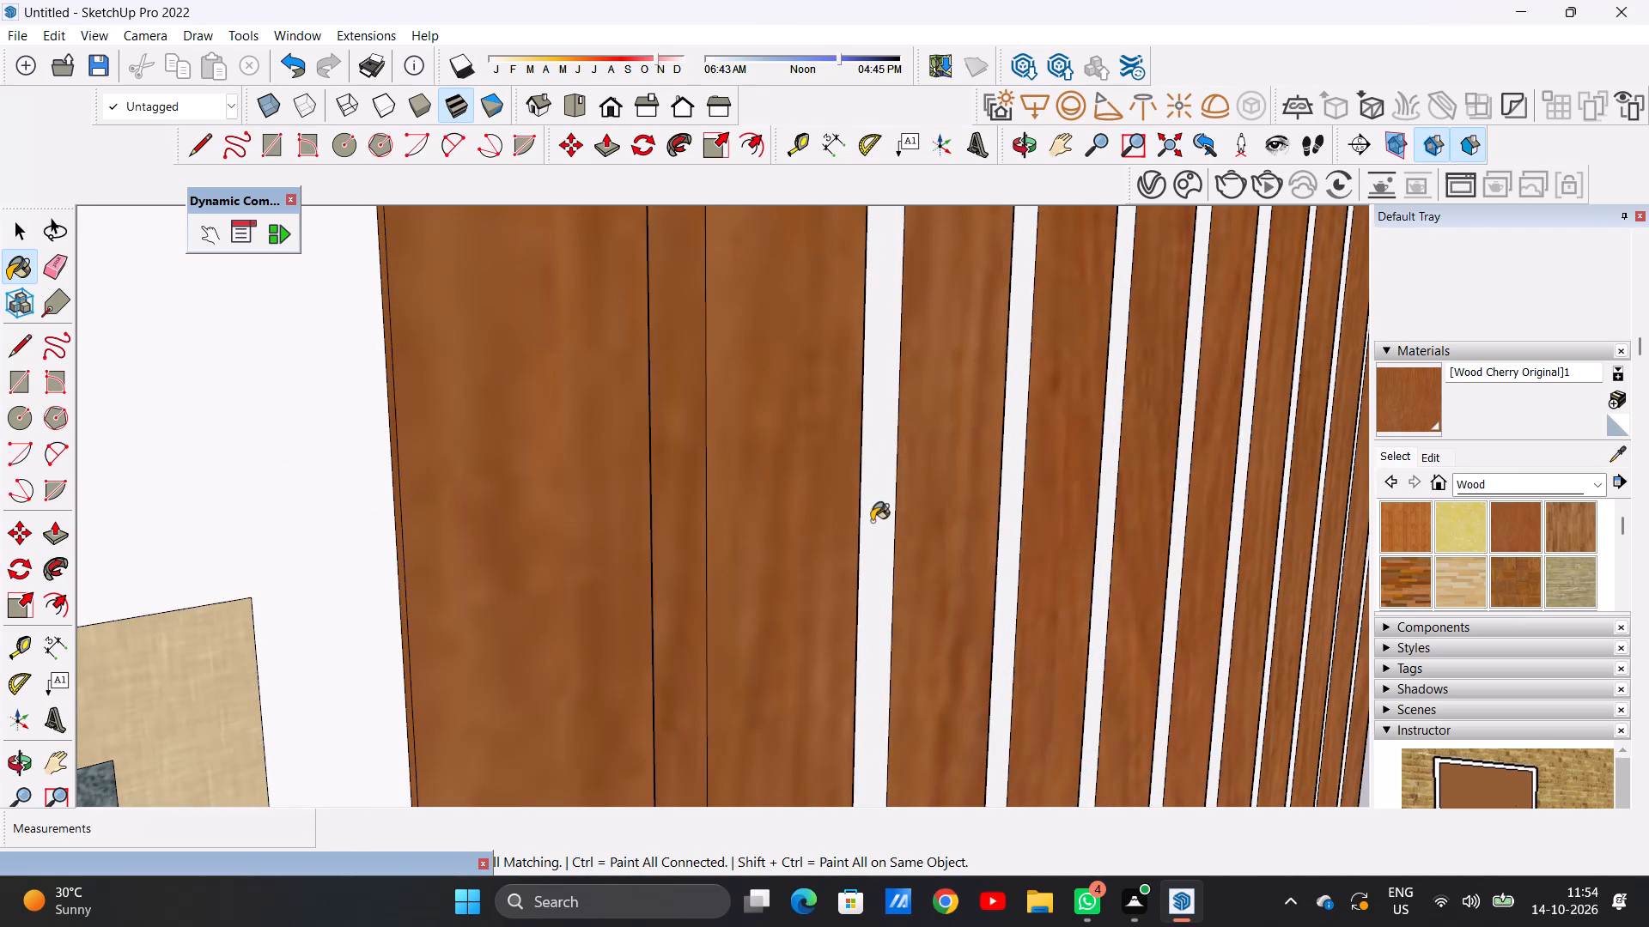
pyautogui.click(872, 521)
pyautogui.click(1009, 520)
# Paint the nameplate-facing side faces of the remaining seven boundary wall slats, out to the outer corner, with the cherry wood.
pyautogui.scroll(-14, 843, 561)
pyautogui.scroll(2, 919, 467)
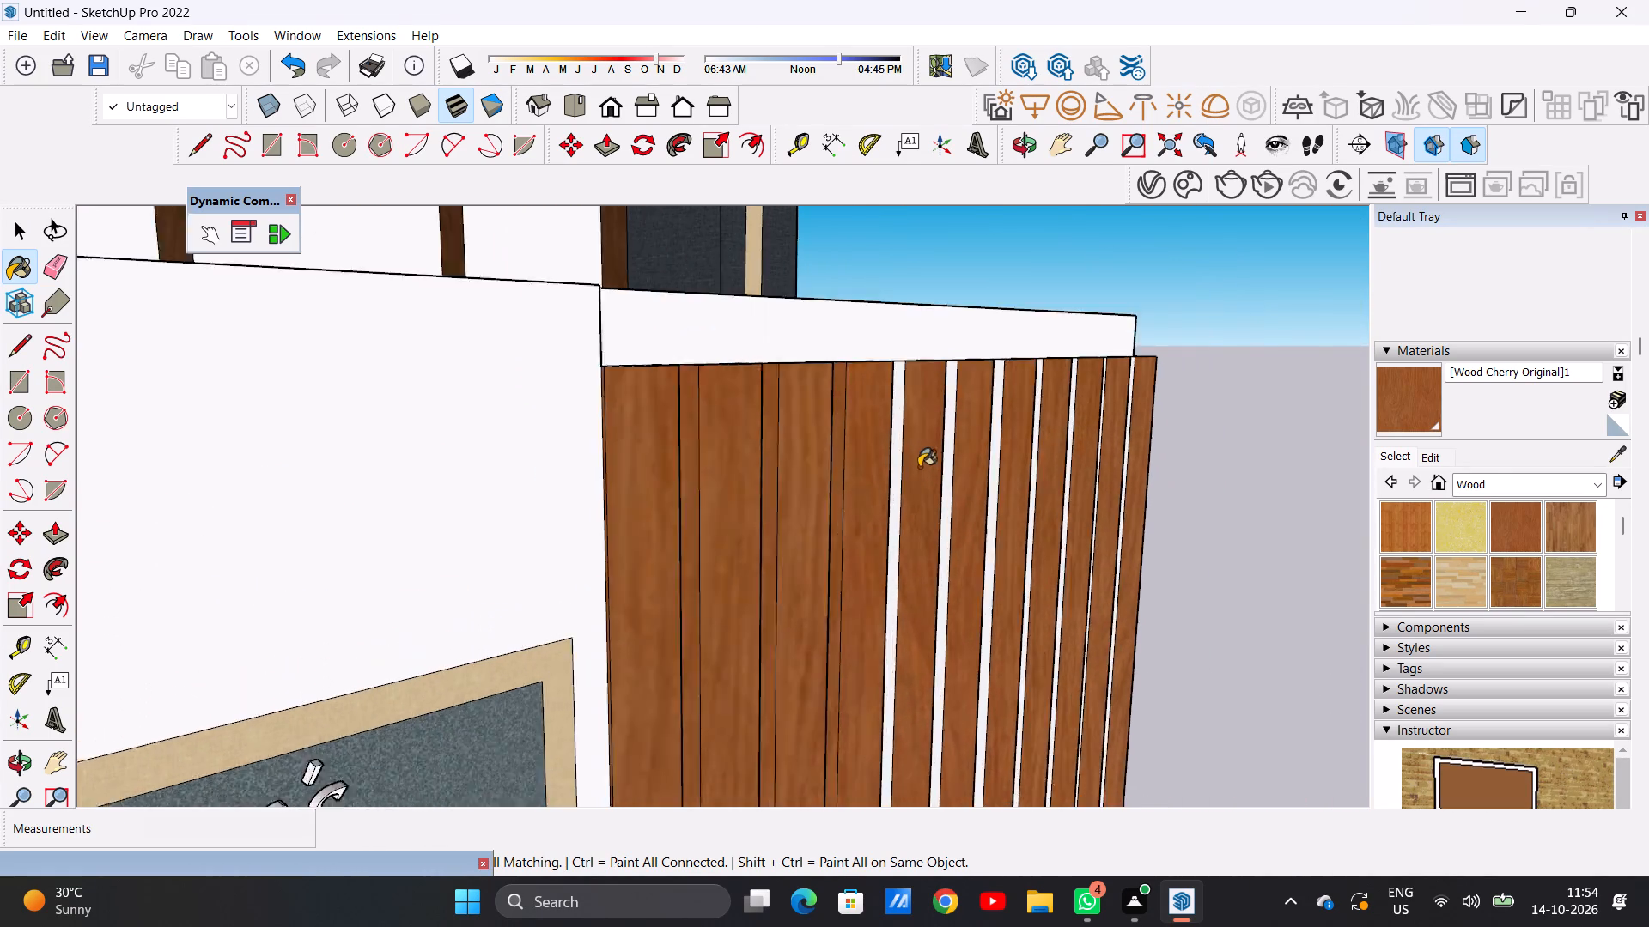
pyautogui.scroll(9, 919, 467)
pyautogui.click(867, 534)
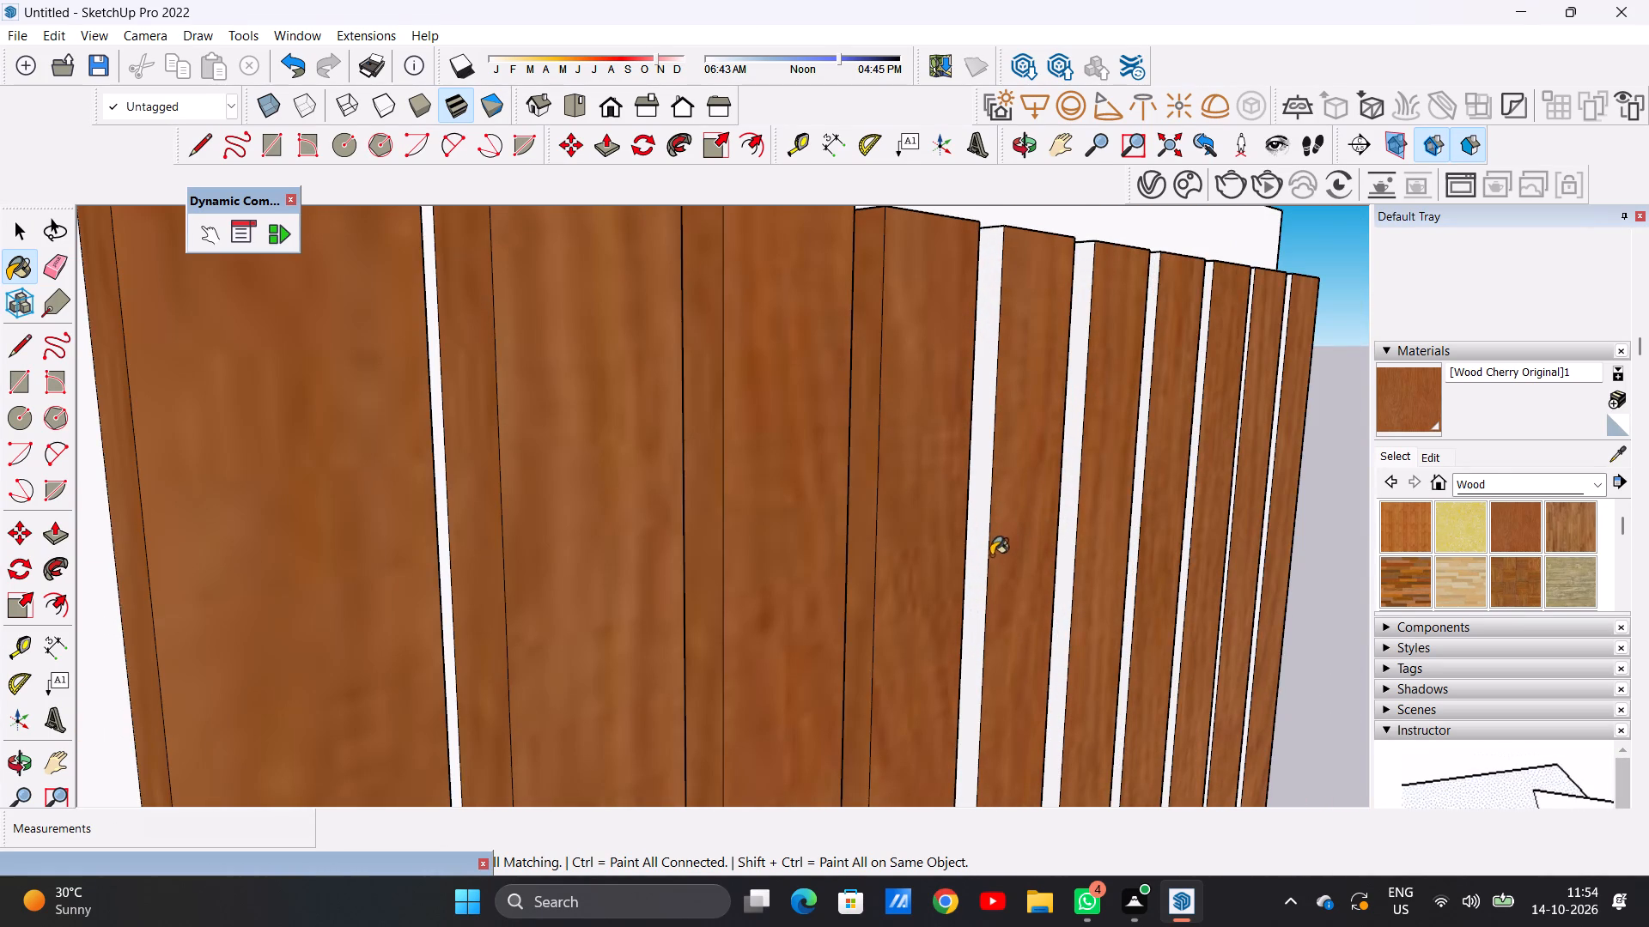
pyautogui.click(982, 562)
pyautogui.click(1066, 547)
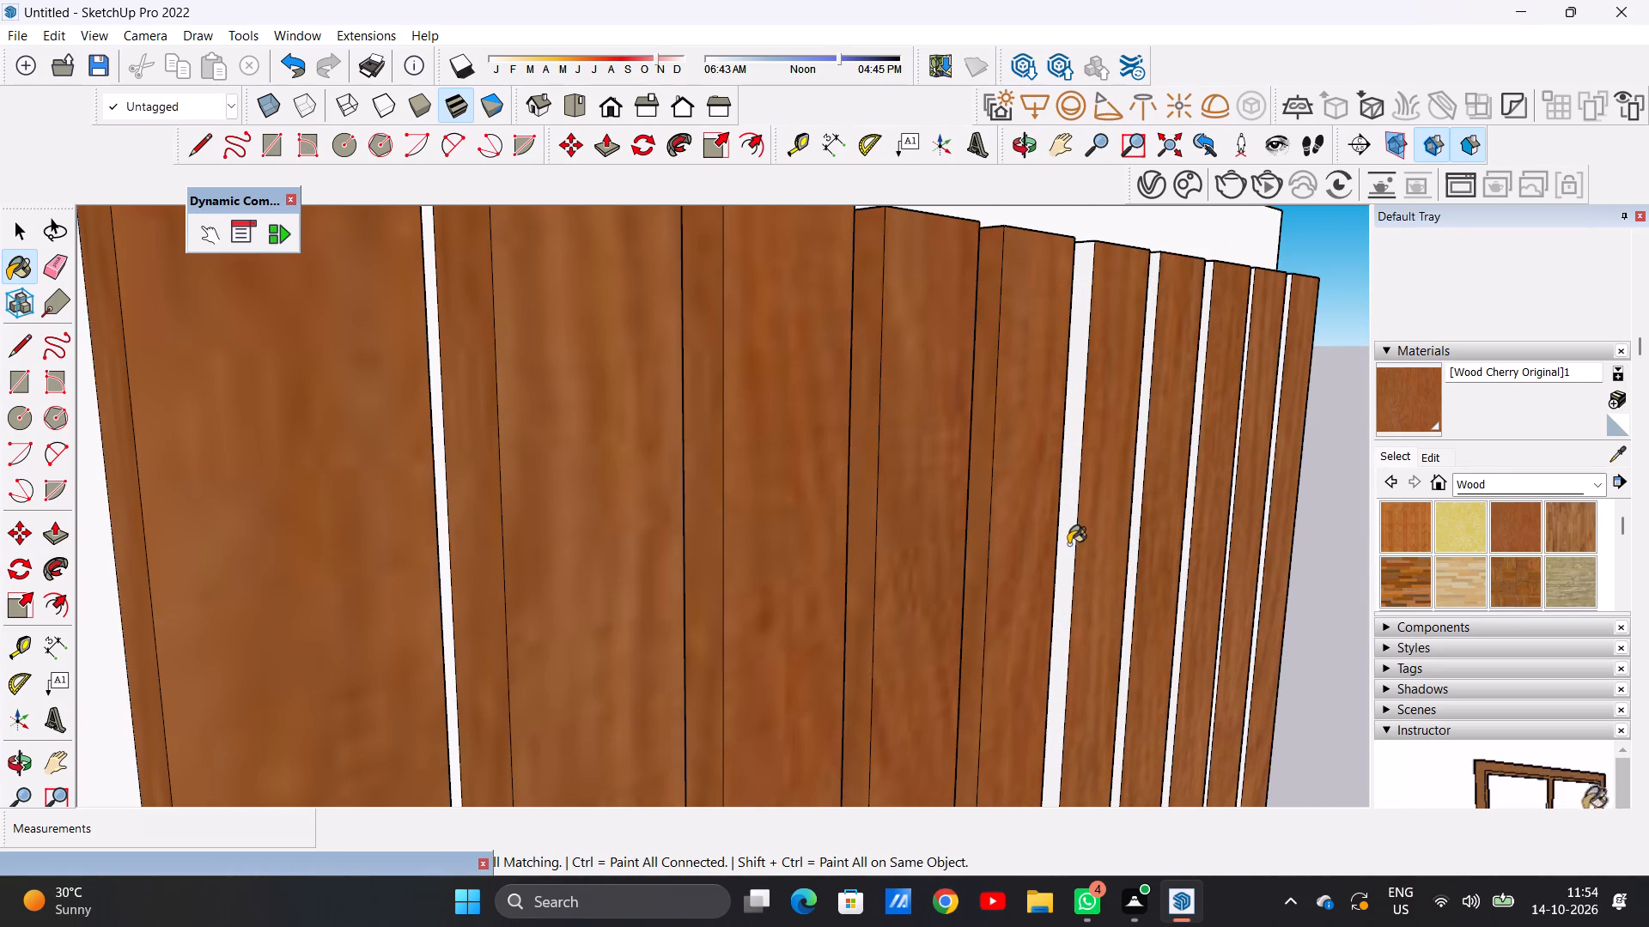
pyautogui.scroll(-7, 871, 575)
pyautogui.scroll(13, 1085, 469)
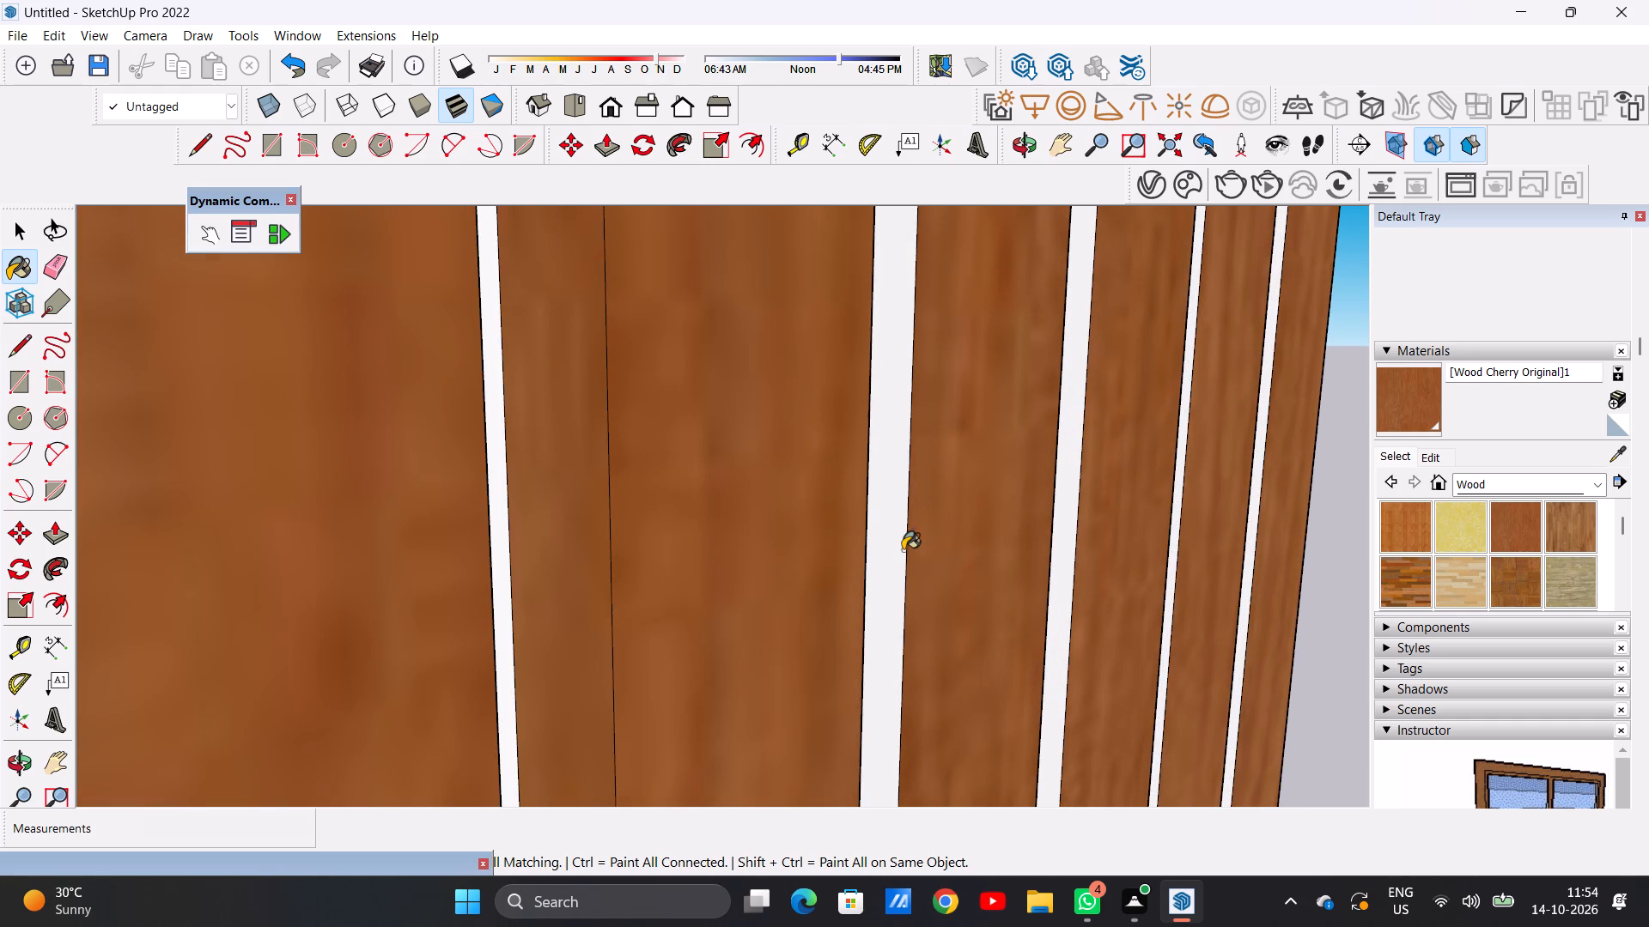
pyautogui.click(898, 557)
pyautogui.click(1068, 547)
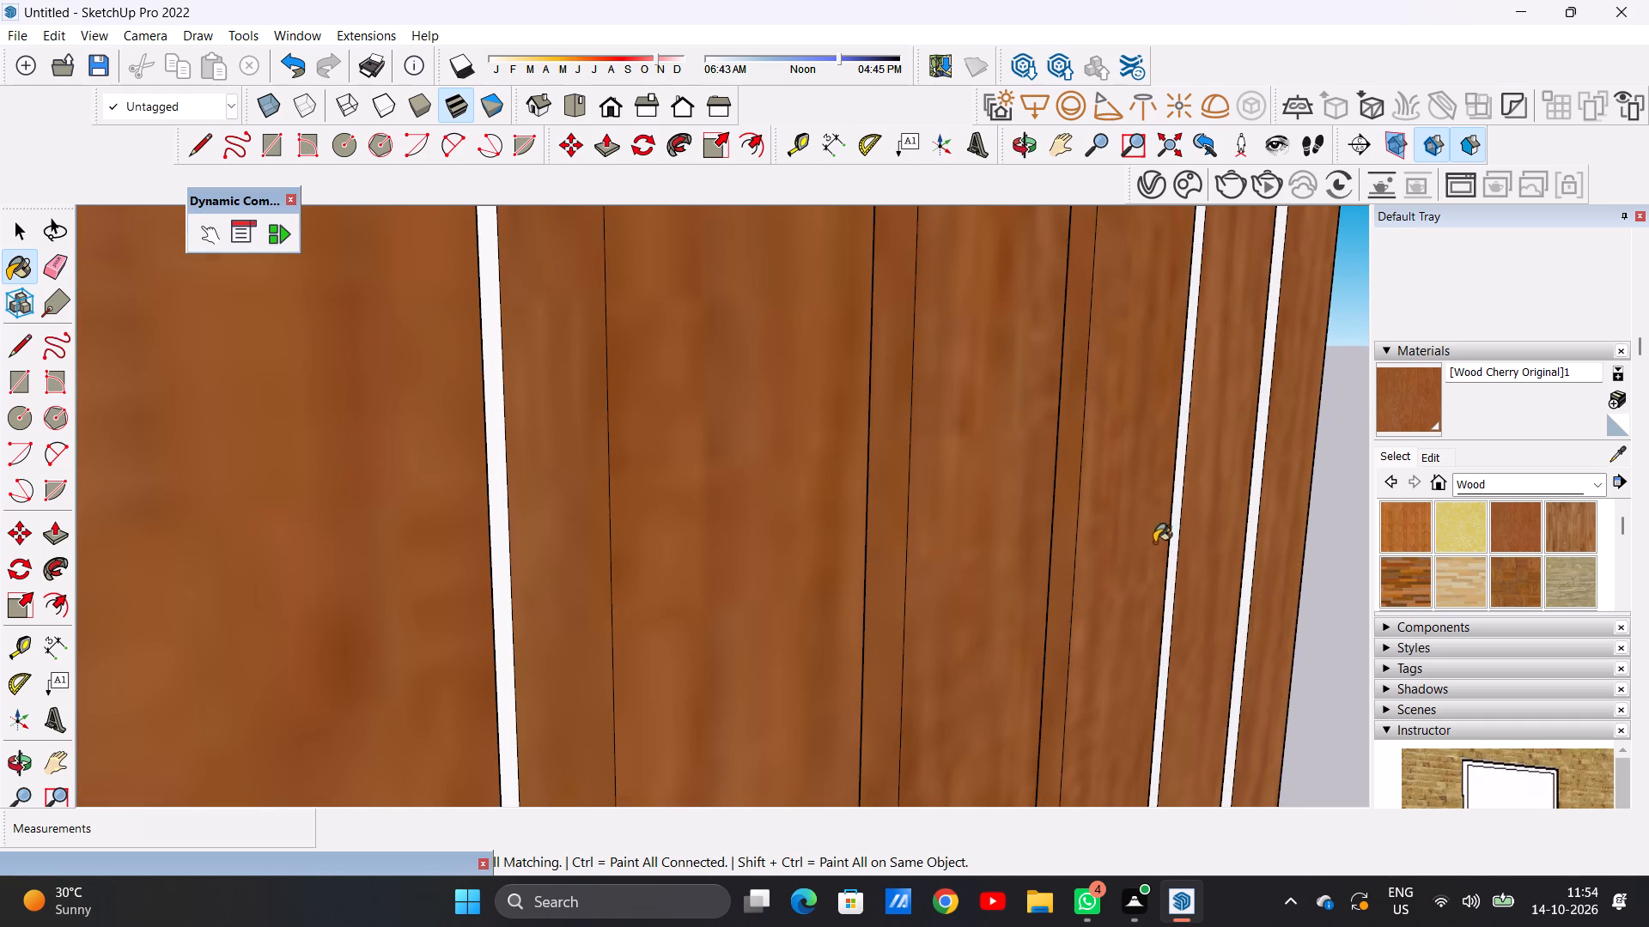
pyautogui.click(1176, 536)
pyautogui.click(1253, 526)
pyautogui.scroll(-20, 832, 530)
pyautogui.scroll(-3, 832, 530)
# Paint the top end faces of the first seven boundary wall slats, starting from the nameplate side, with Wood Cherry Original.
pyautogui.moveTo(958, 491); pyautogui.dragTo(289, 497, button='middle')
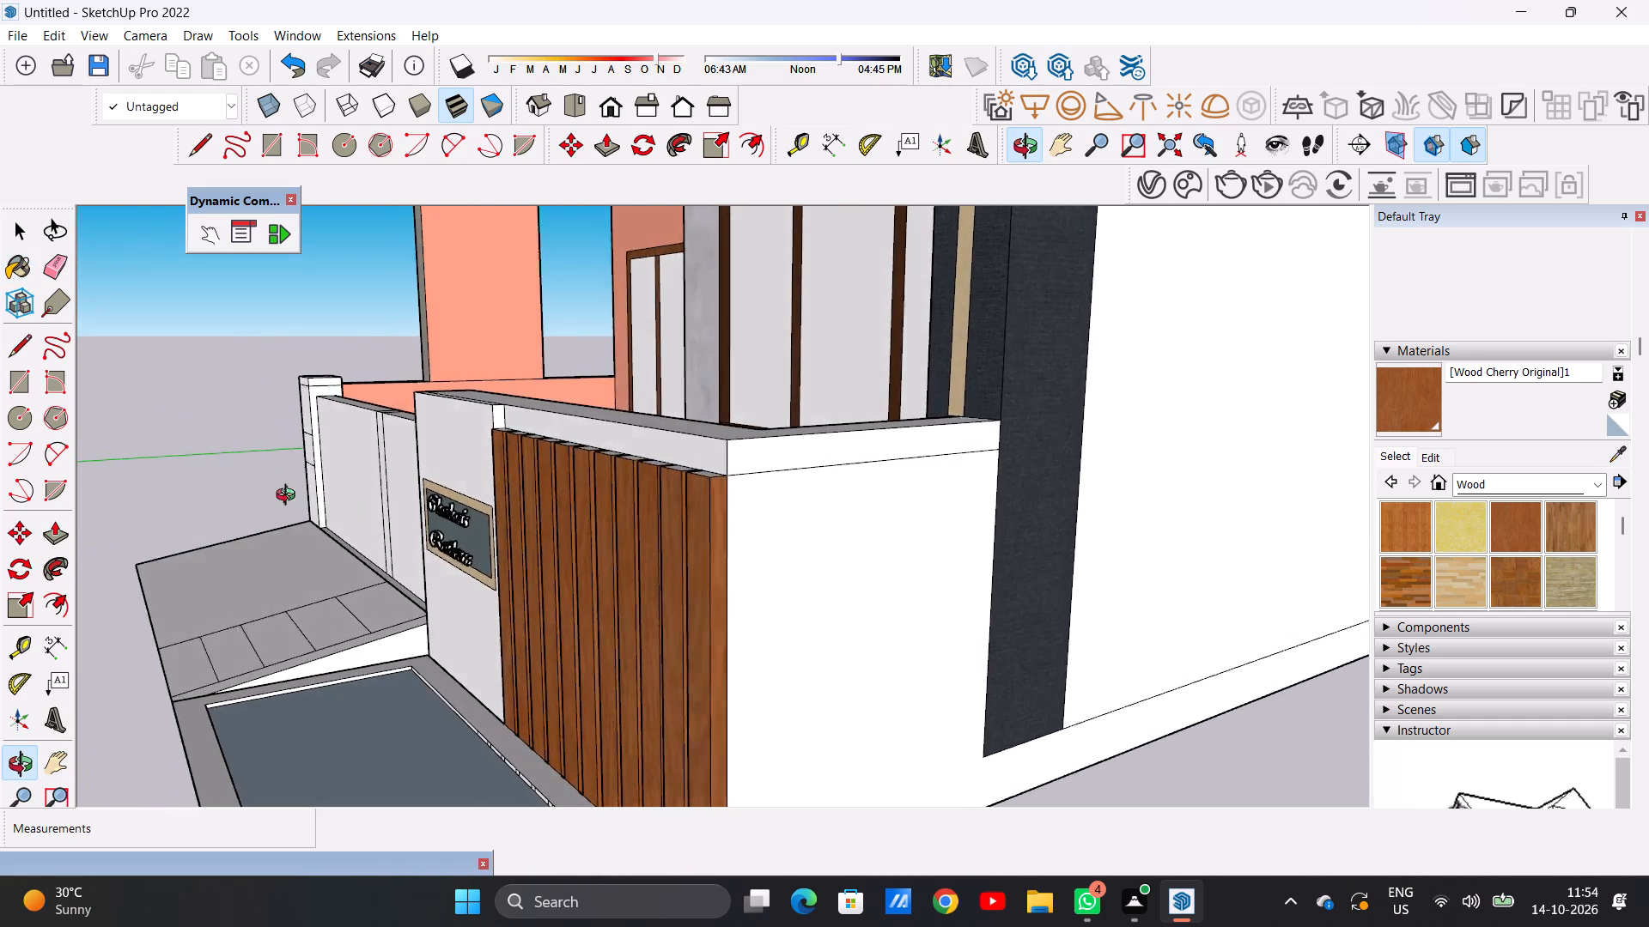
pyautogui.moveTo(289, 497); pyautogui.dragTo(666, 544, button='middle')
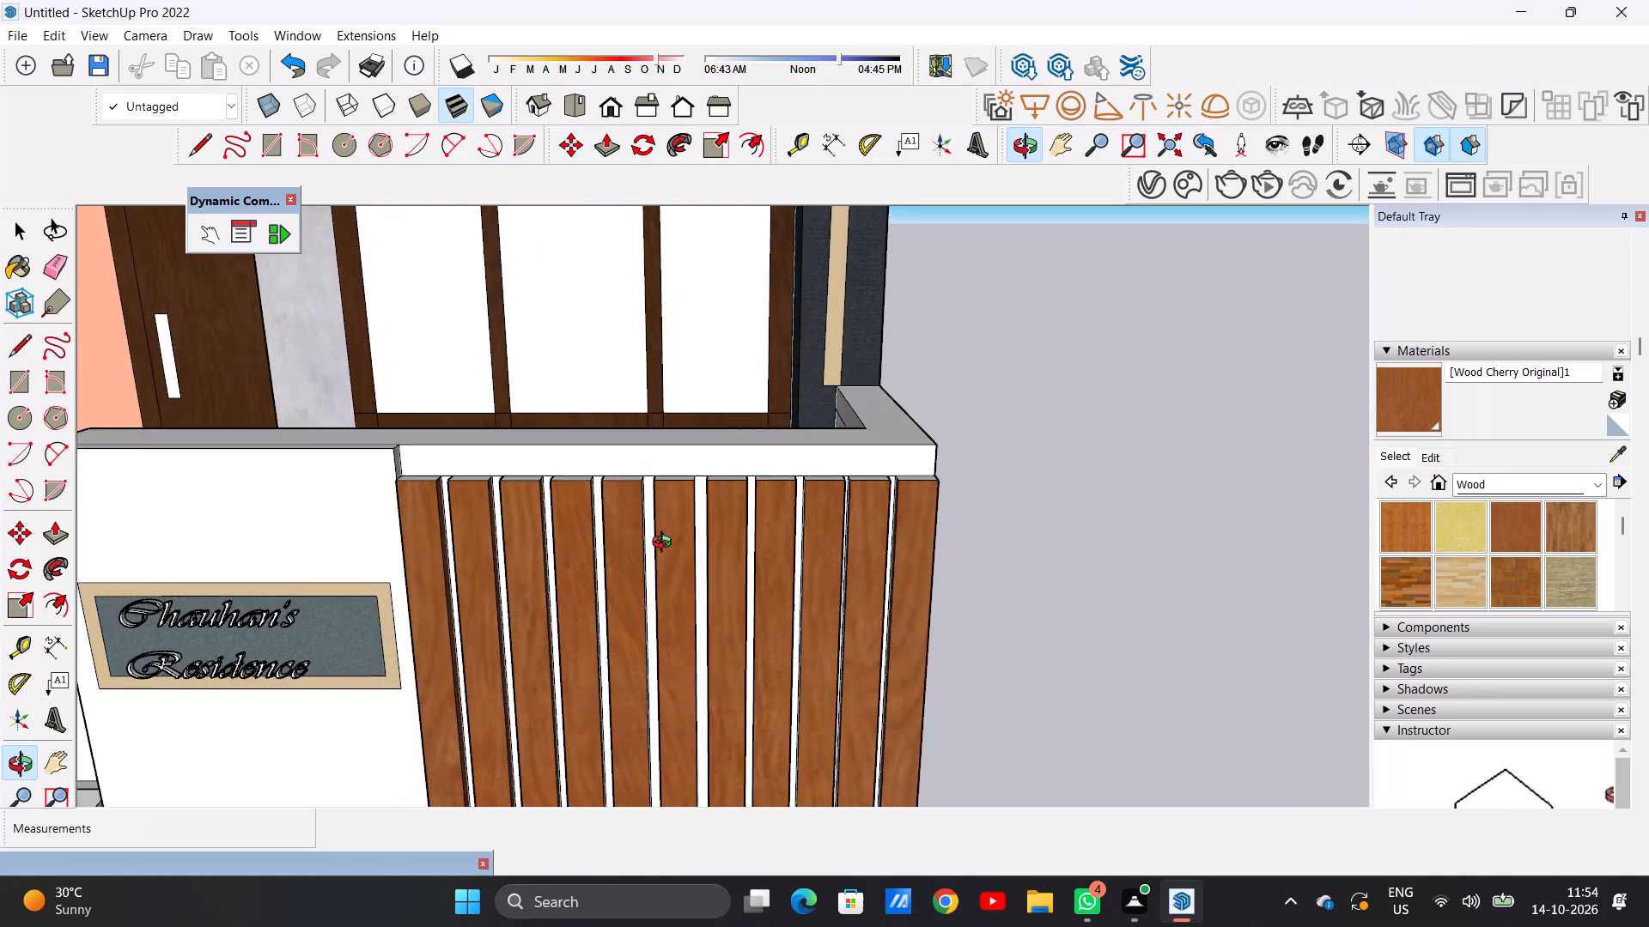
pyautogui.moveTo(666, 544); pyautogui.dragTo(648, 680, button='middle')
pyautogui.scroll(17, 468, 530)
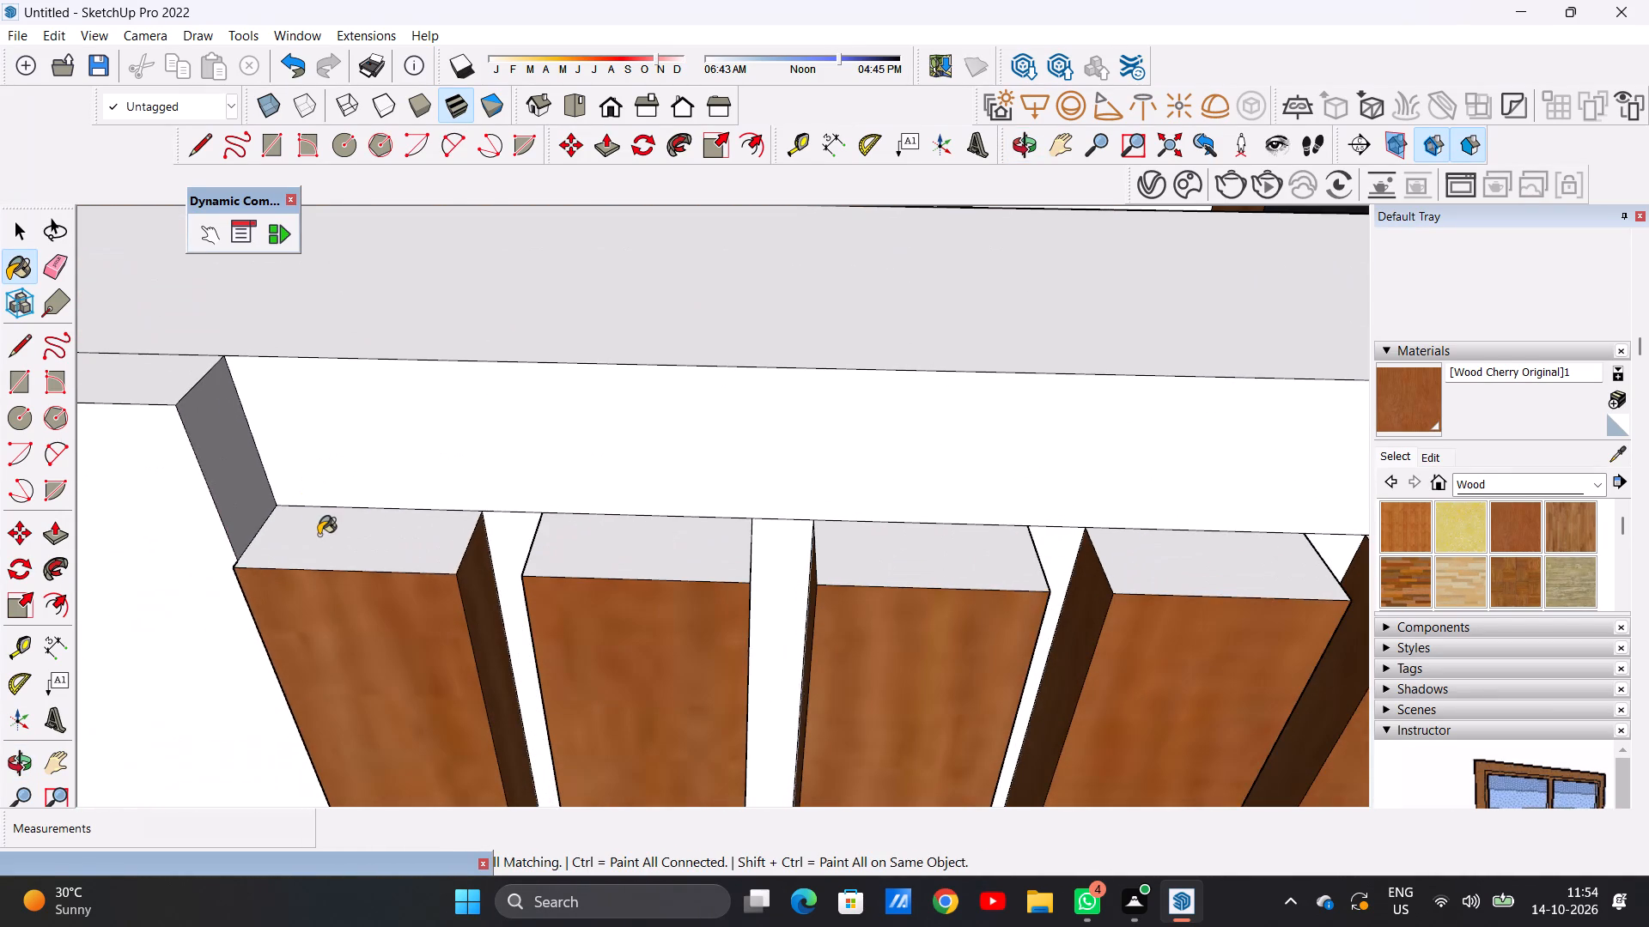
pyautogui.click(319, 535)
pyautogui.click(654, 554)
pyautogui.click(871, 565)
pyautogui.scroll(-14, 561, 566)
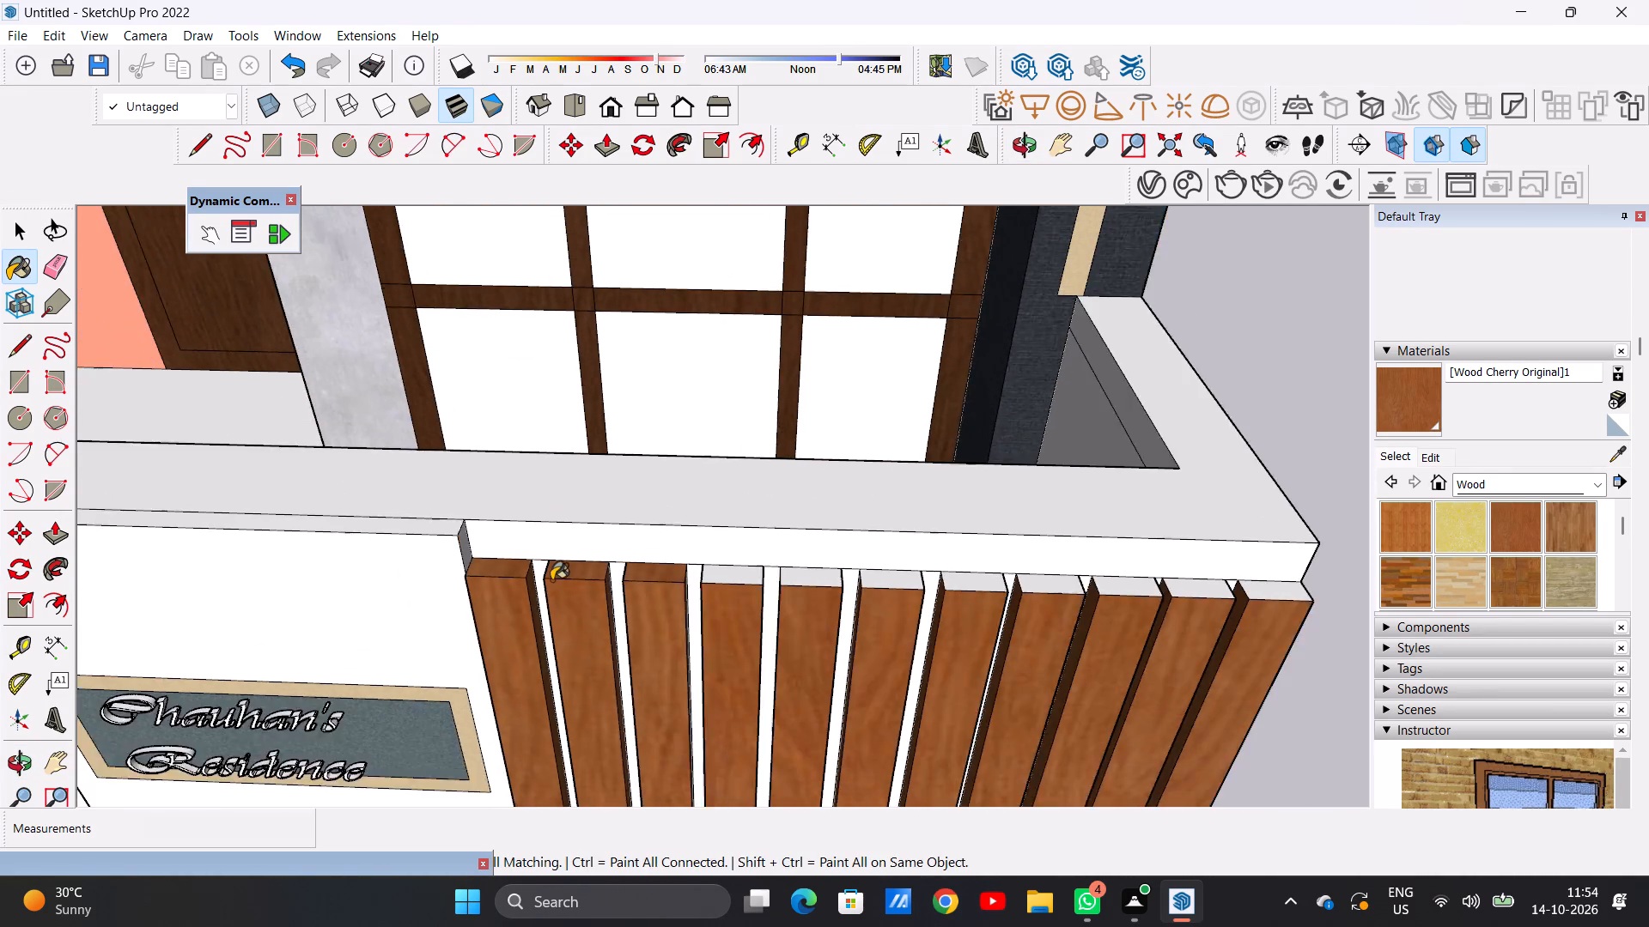
pyautogui.scroll(-3, 551, 580)
pyautogui.scroll(2, 901, 593)
pyautogui.scroll(-1, 901, 593)
pyautogui.scroll(15, 901, 594)
pyautogui.click(380, 568)
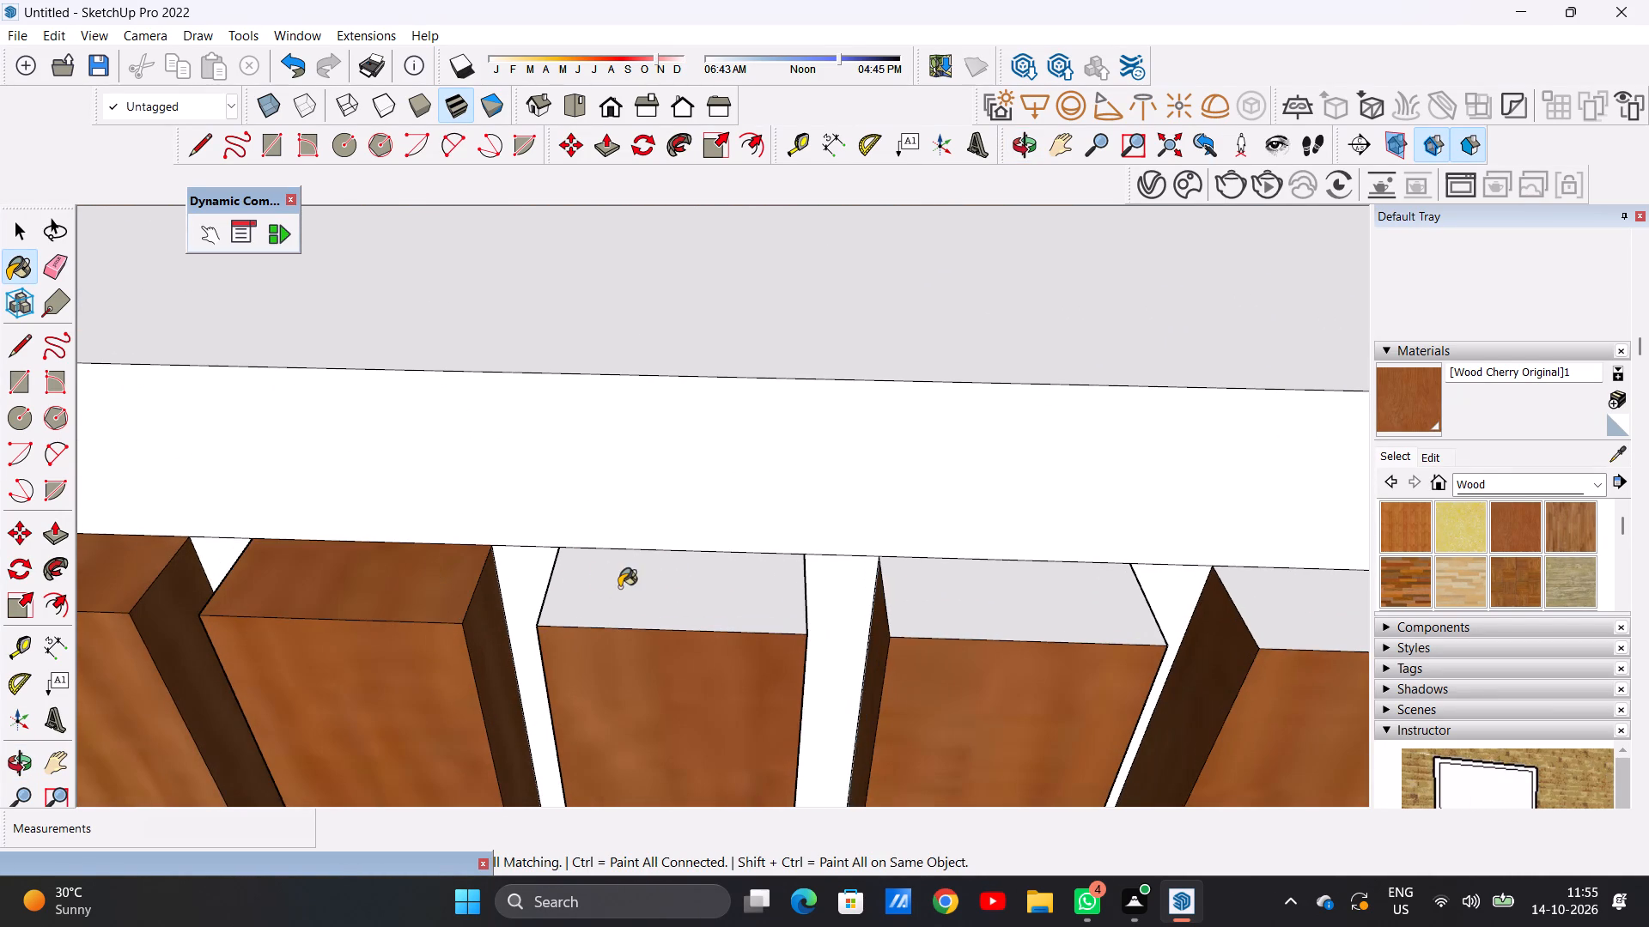
pyautogui.click(619, 587)
pyautogui.click(978, 597)
pyautogui.click(1262, 600)
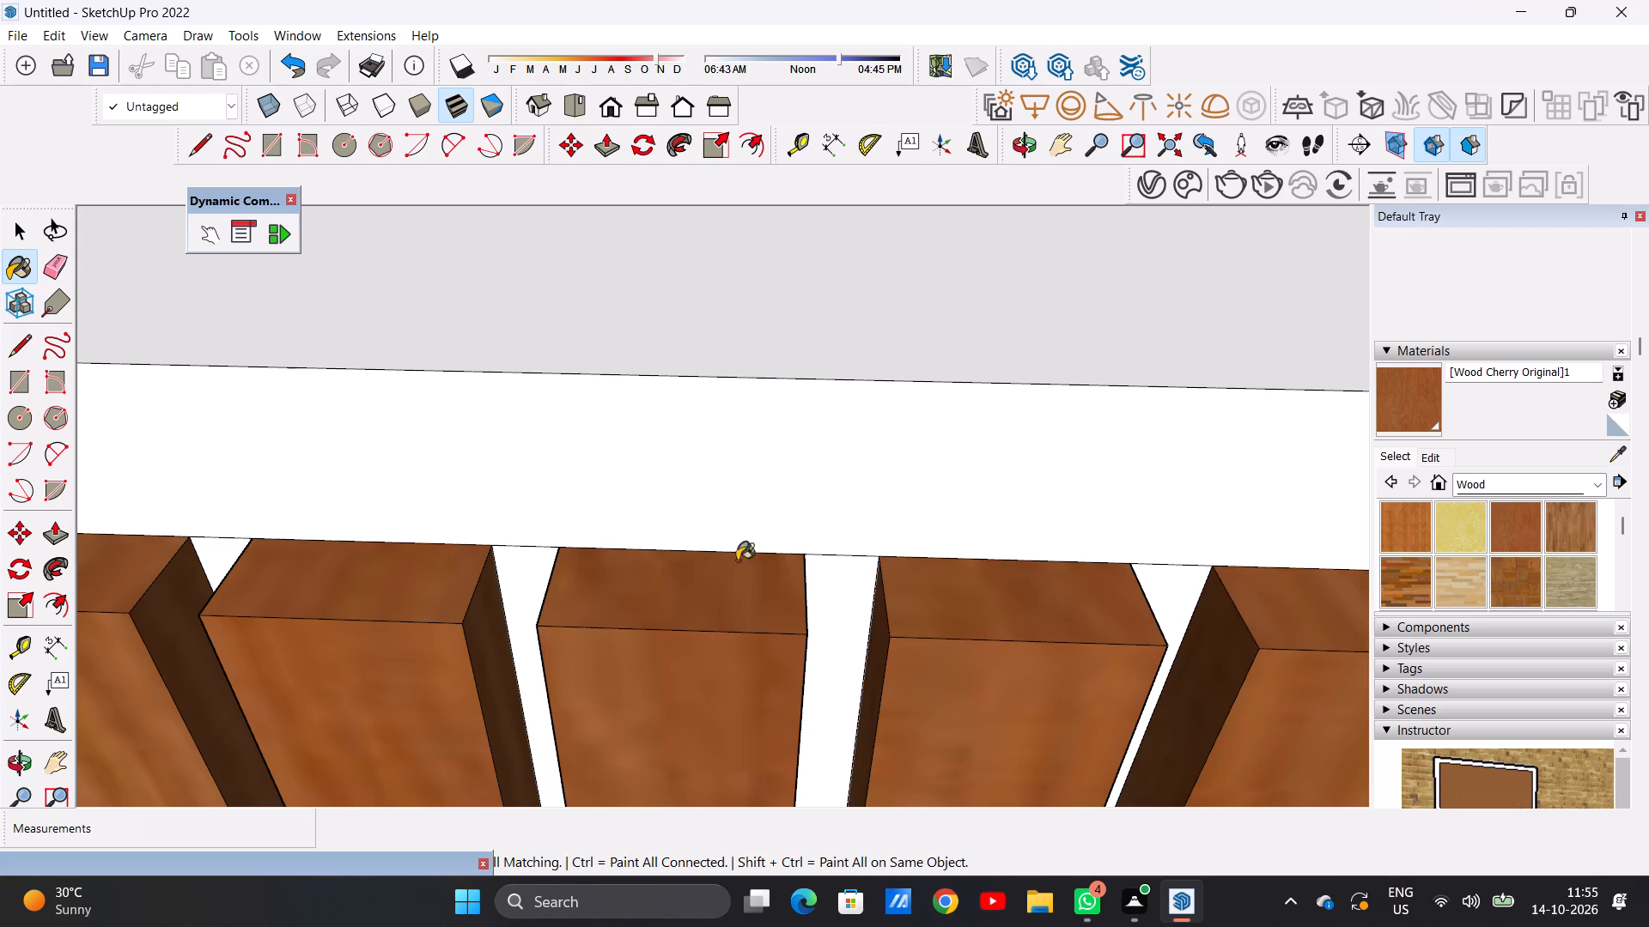
# Paint the top end faces of the last four boundary wall slats, out to the wall's outer corner, with the cherry wood.
pyautogui.scroll(-18, 516, 565)
pyautogui.scroll(14, 846, 578)
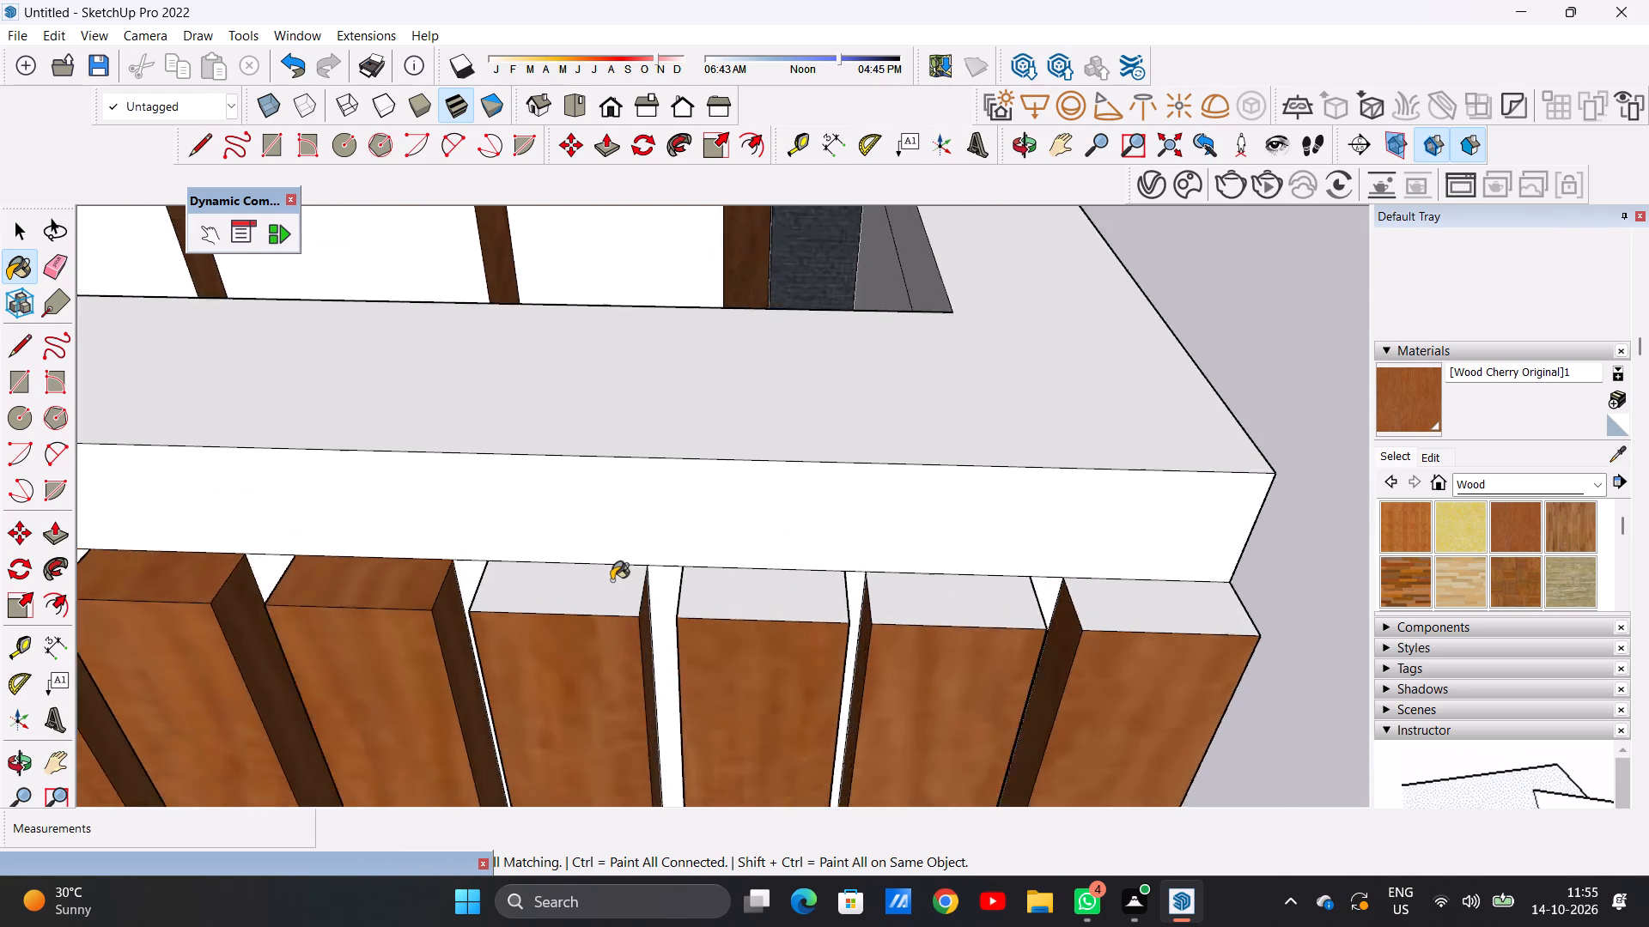
pyautogui.scroll(2, 612, 580)
pyautogui.click(591, 579)
pyautogui.click(797, 604)
pyautogui.click(1091, 605)
pyautogui.scroll(-12, 636, 579)
pyautogui.scroll(13, 866, 589)
pyautogui.click(897, 595)
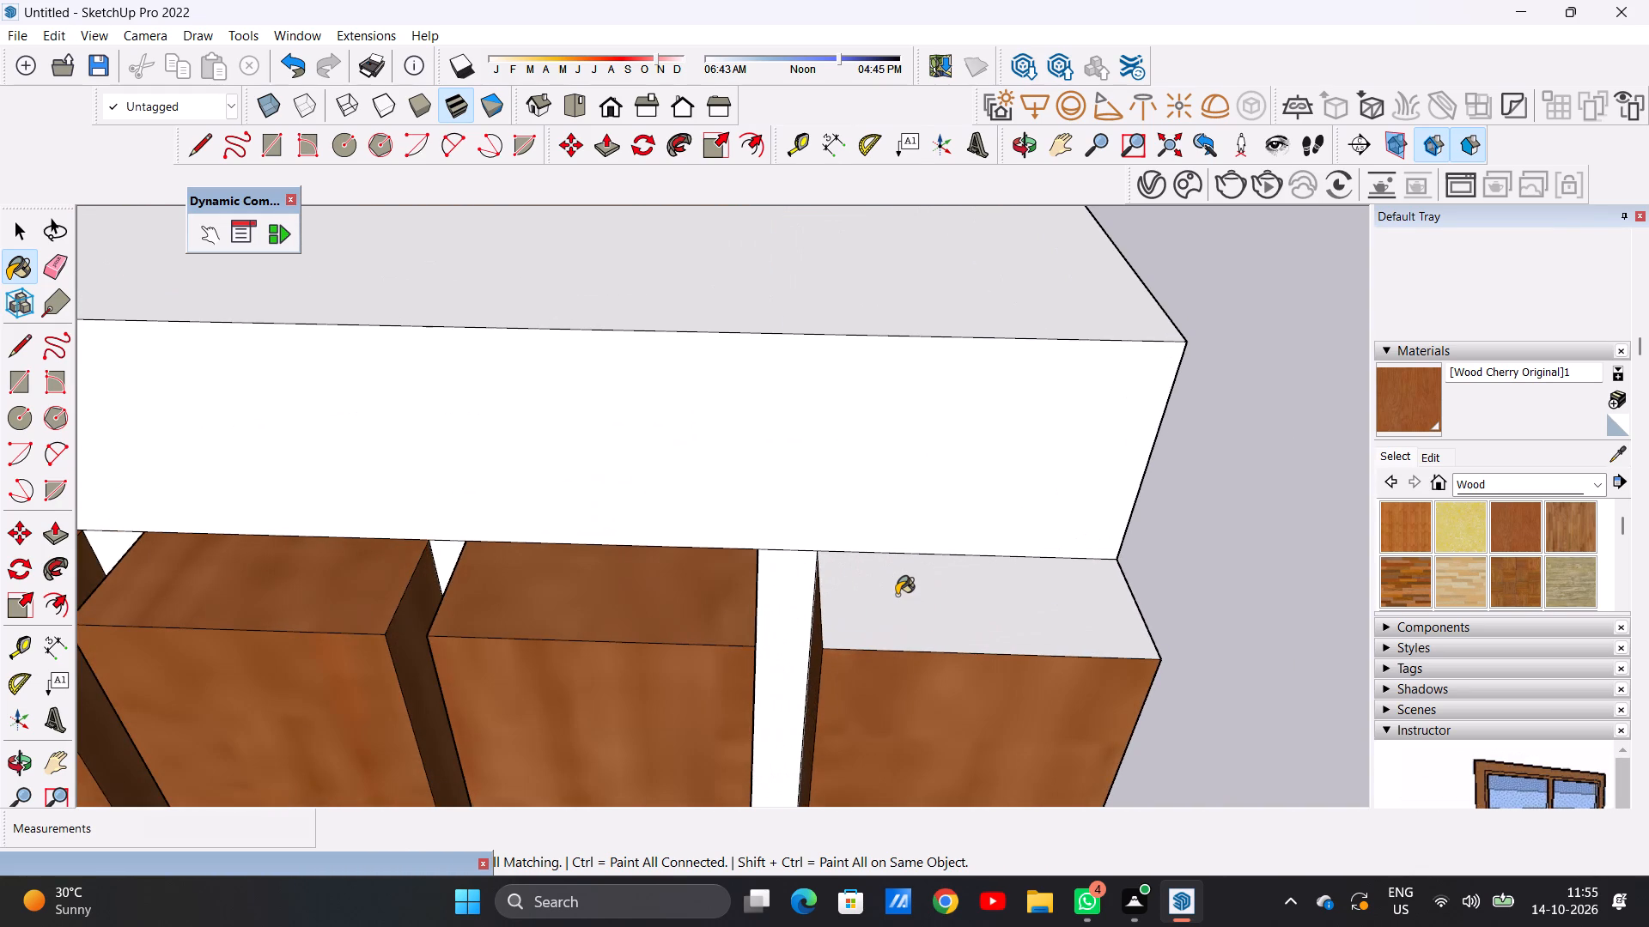
pyautogui.scroll(-20, 842, 516)
pyautogui.scroll(-11, 842, 516)
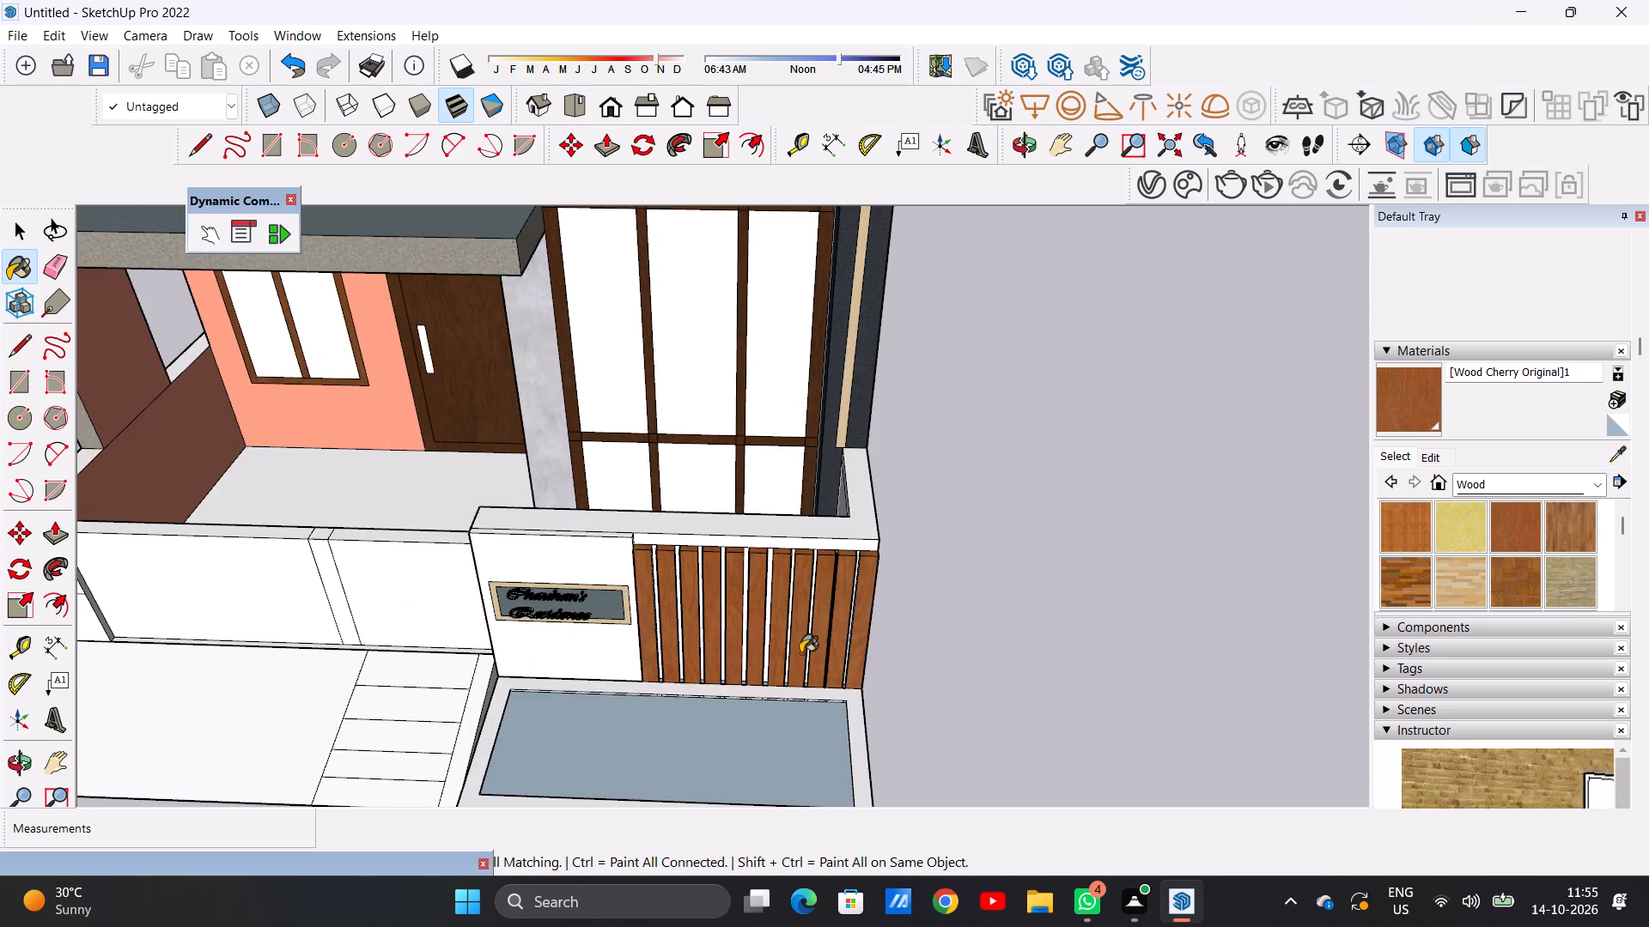
# Paint the first six gaps between the boundary wall slats, starting from the nameplate side, with Formica Beige from the synthetic surfaces.
pyautogui.moveTo(800, 653); pyautogui.dragTo(813, 446, button='middle')
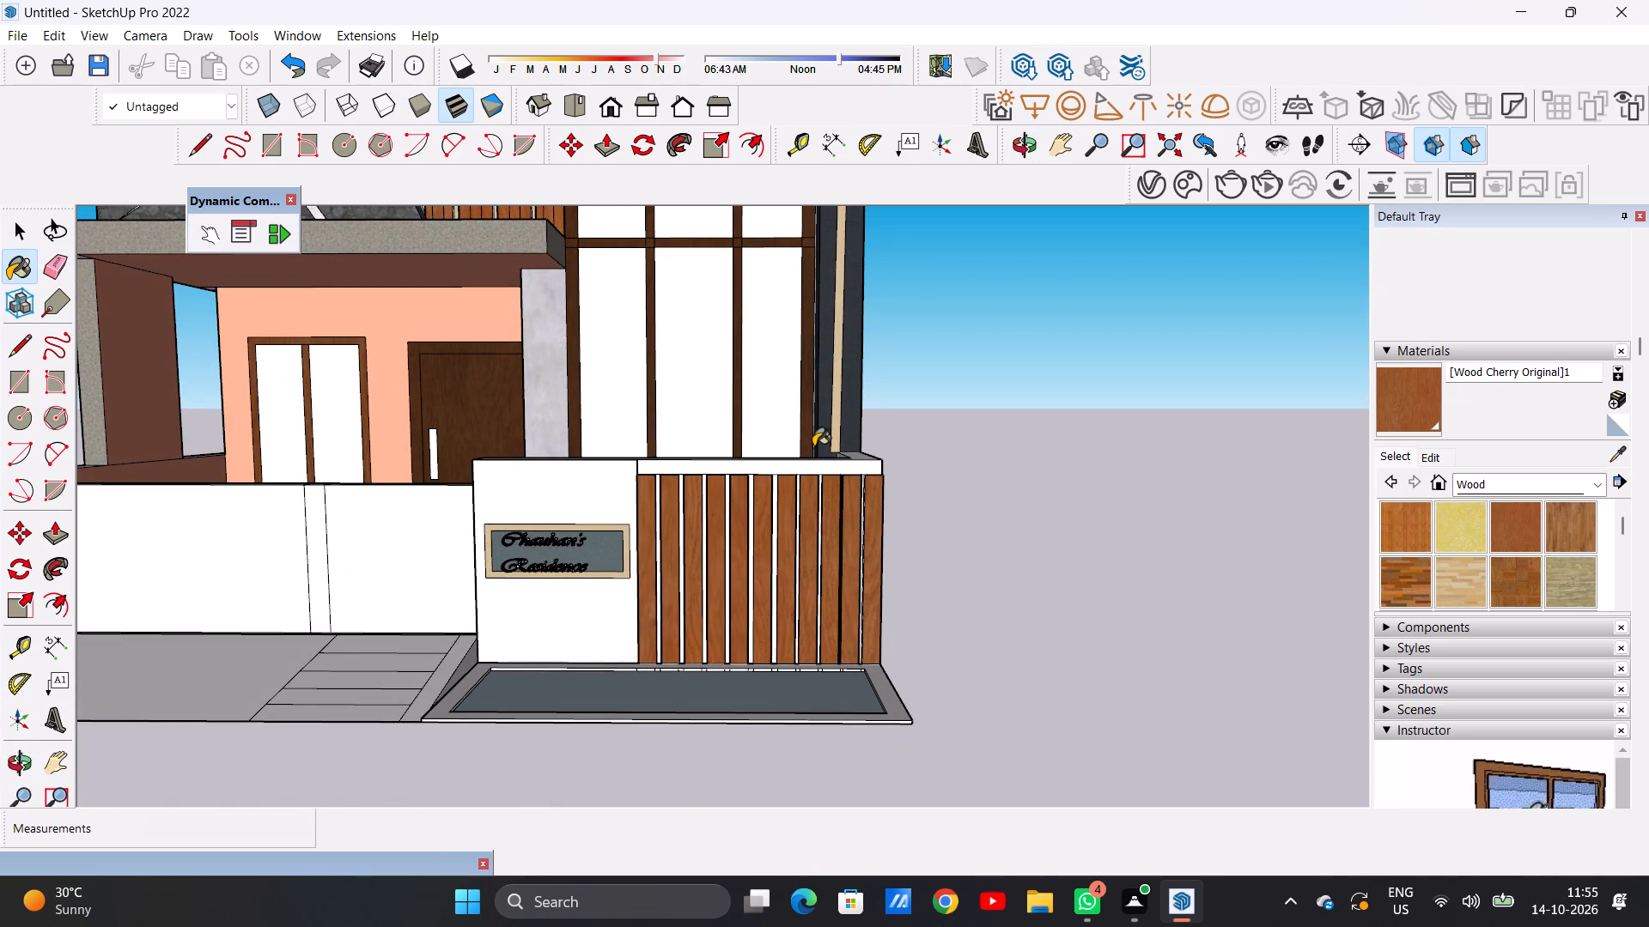
pyautogui.click(1595, 490)
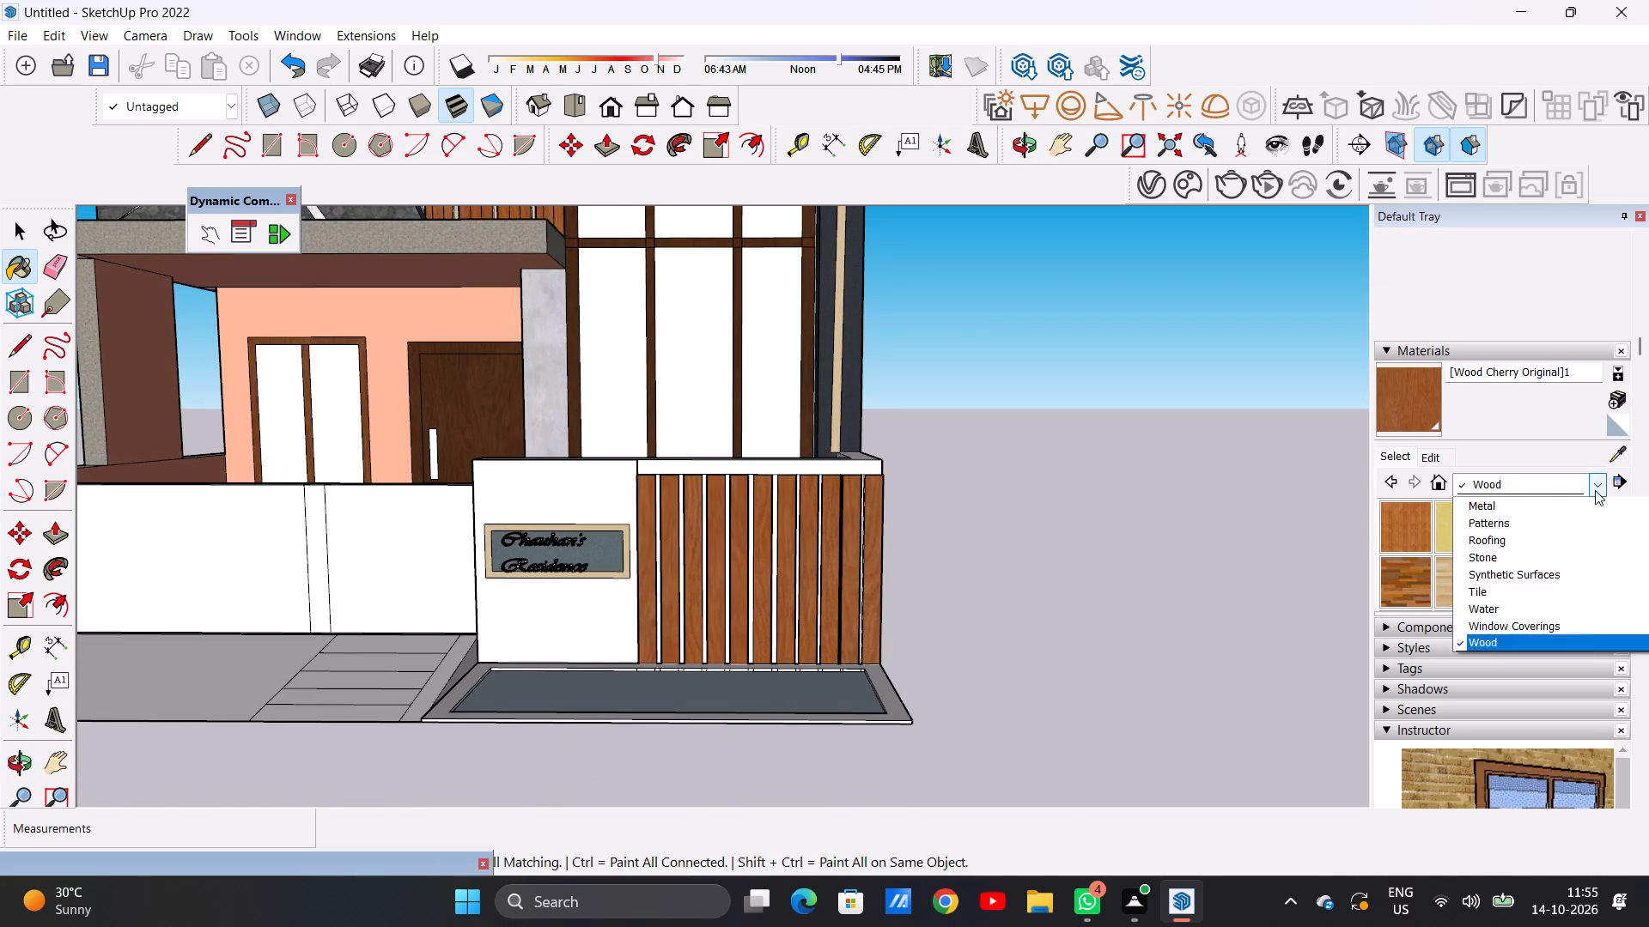
pyautogui.click(1518, 689)
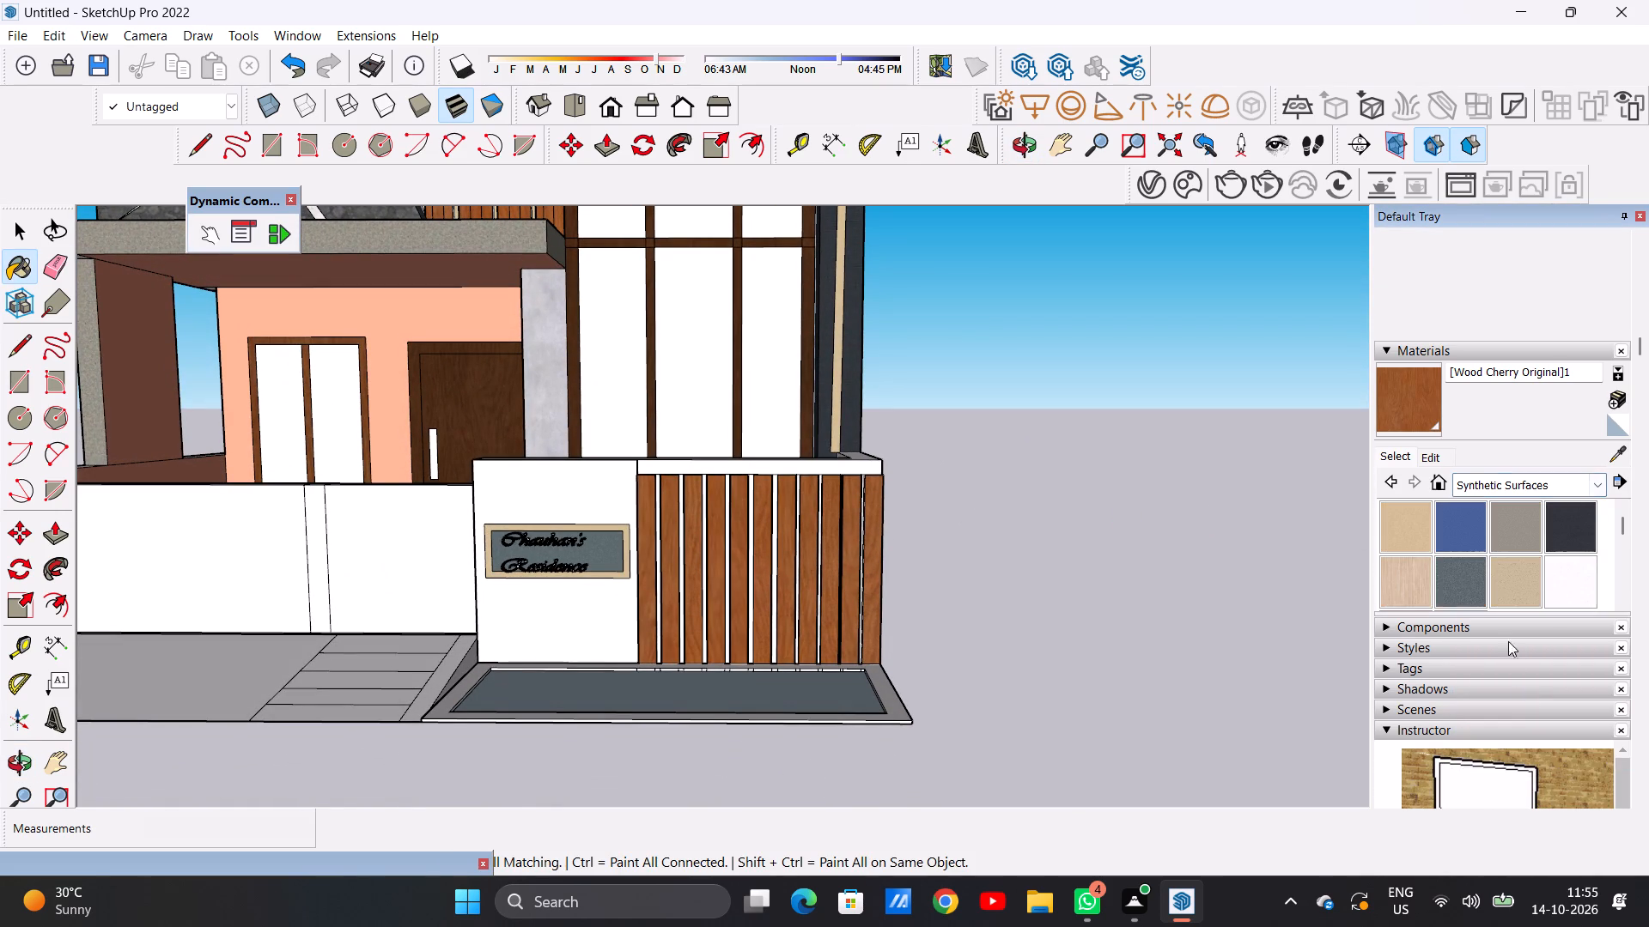
pyautogui.click(1395, 524)
pyautogui.scroll(-5, 646, 596)
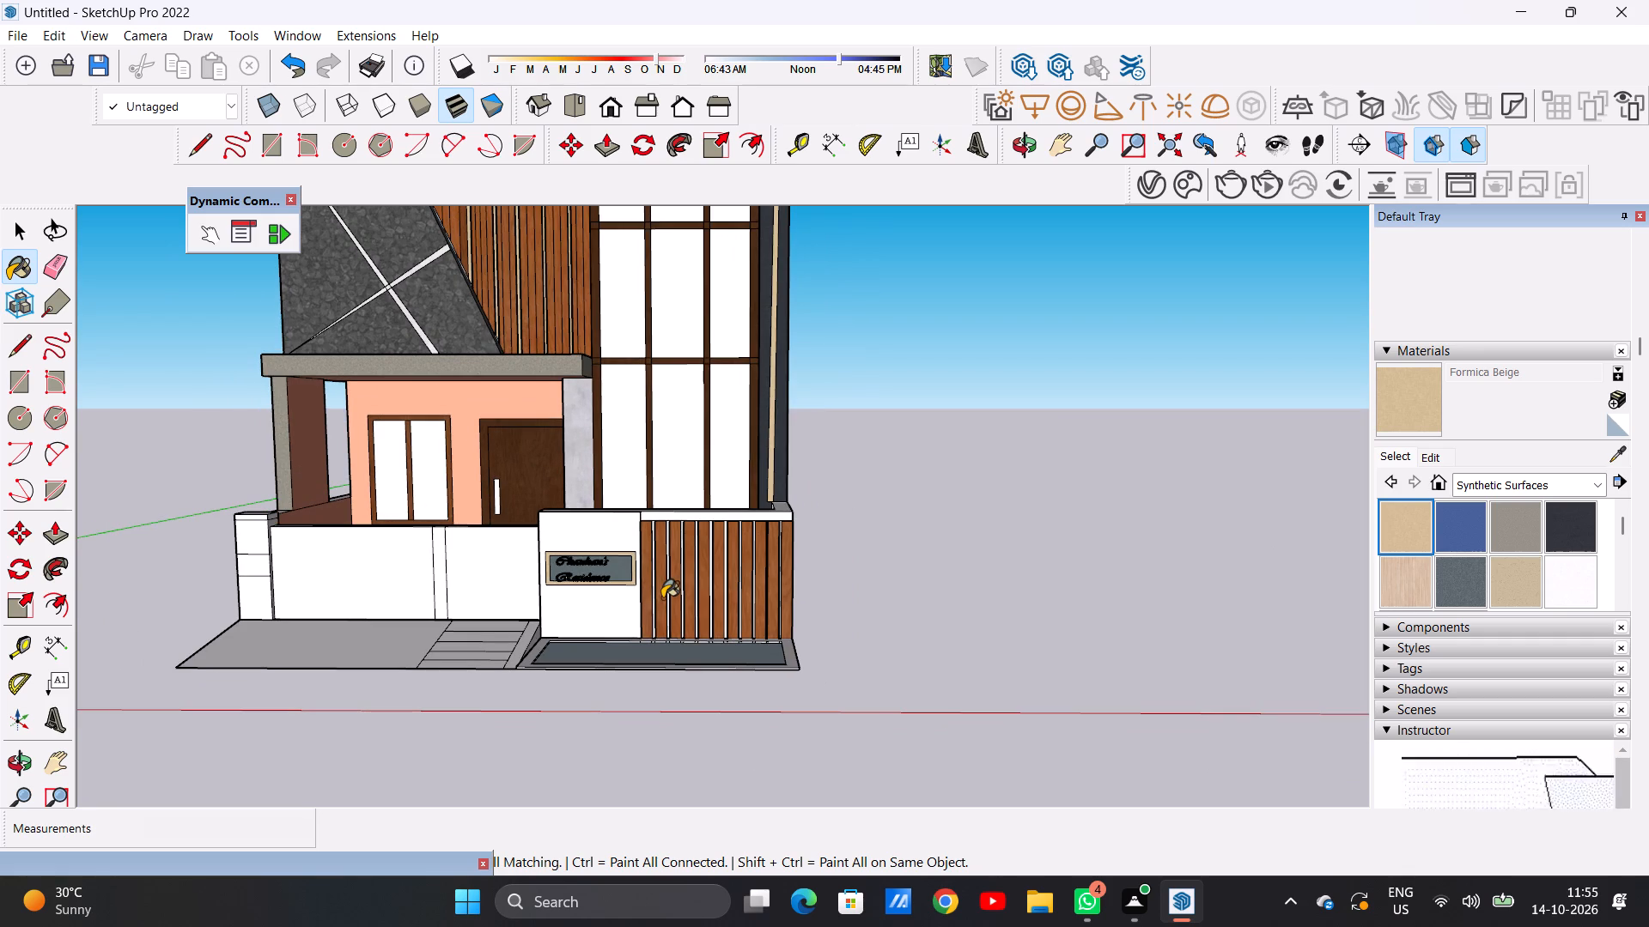
pyautogui.scroll(20, 680, 597)
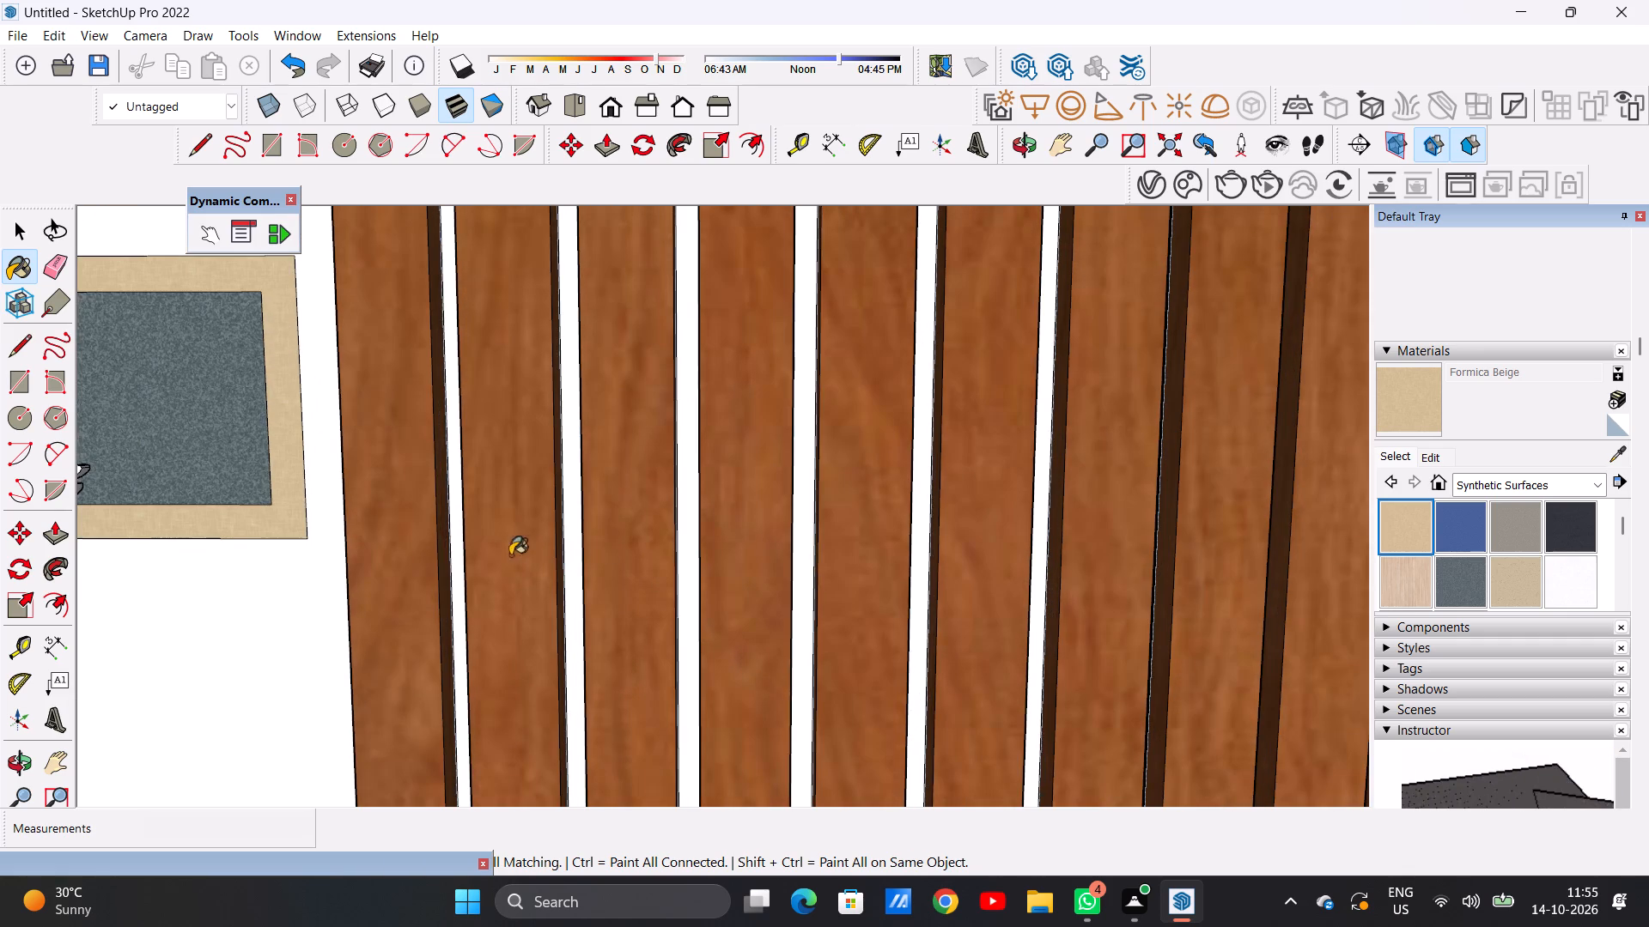
pyautogui.click(454, 571)
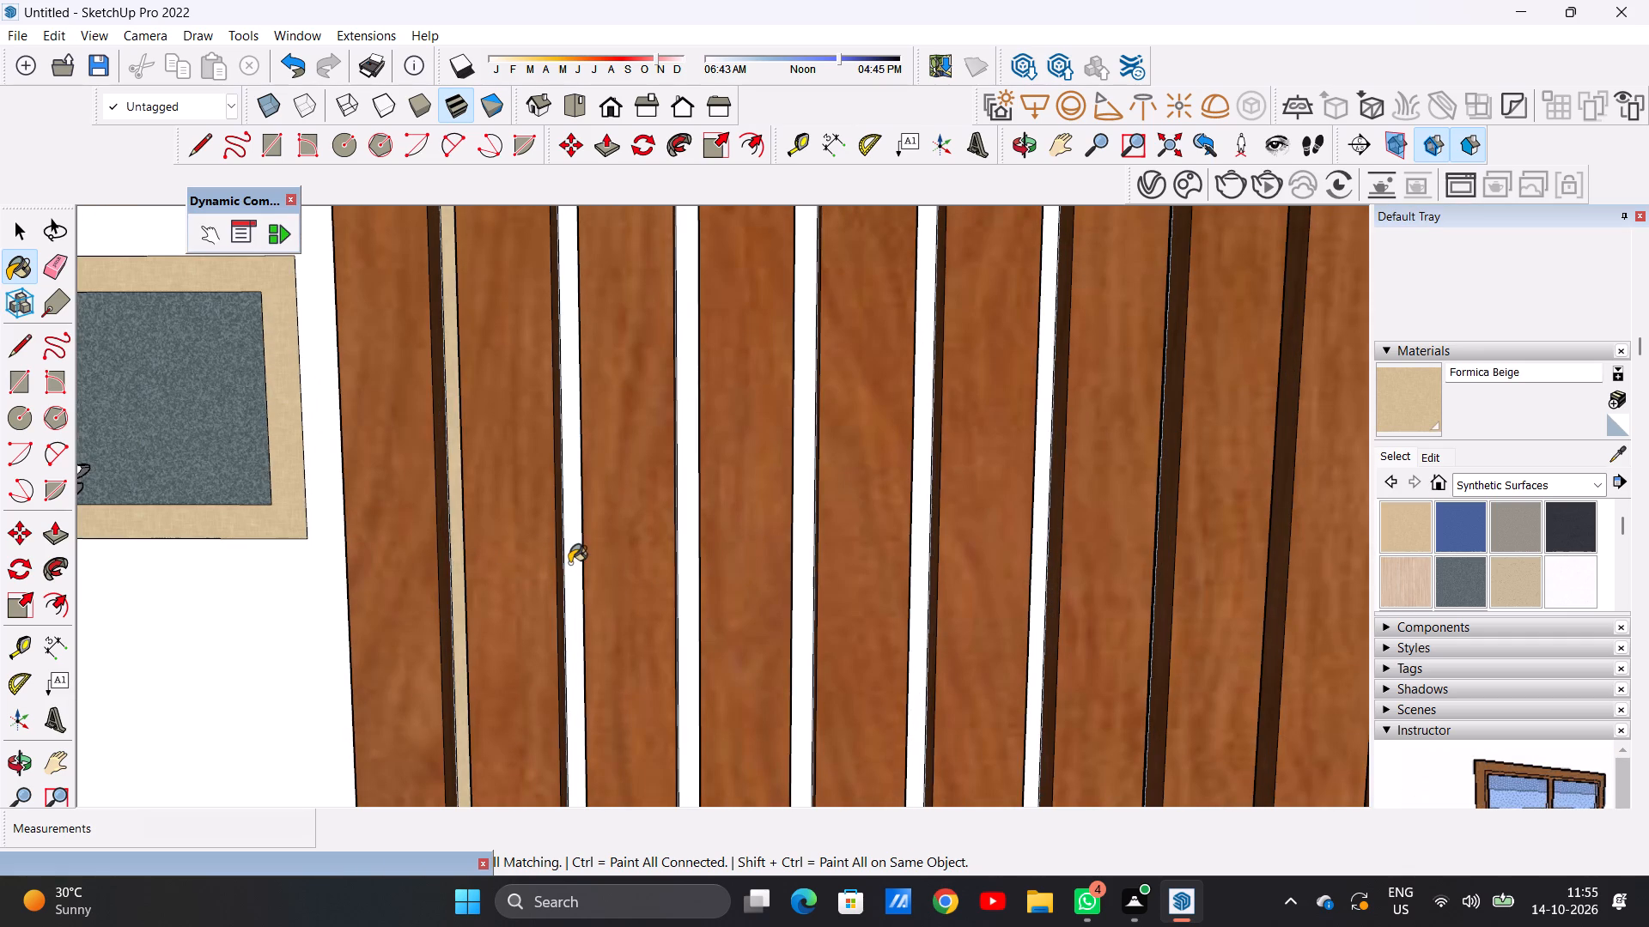
pyautogui.click(569, 563)
pyautogui.click(686, 566)
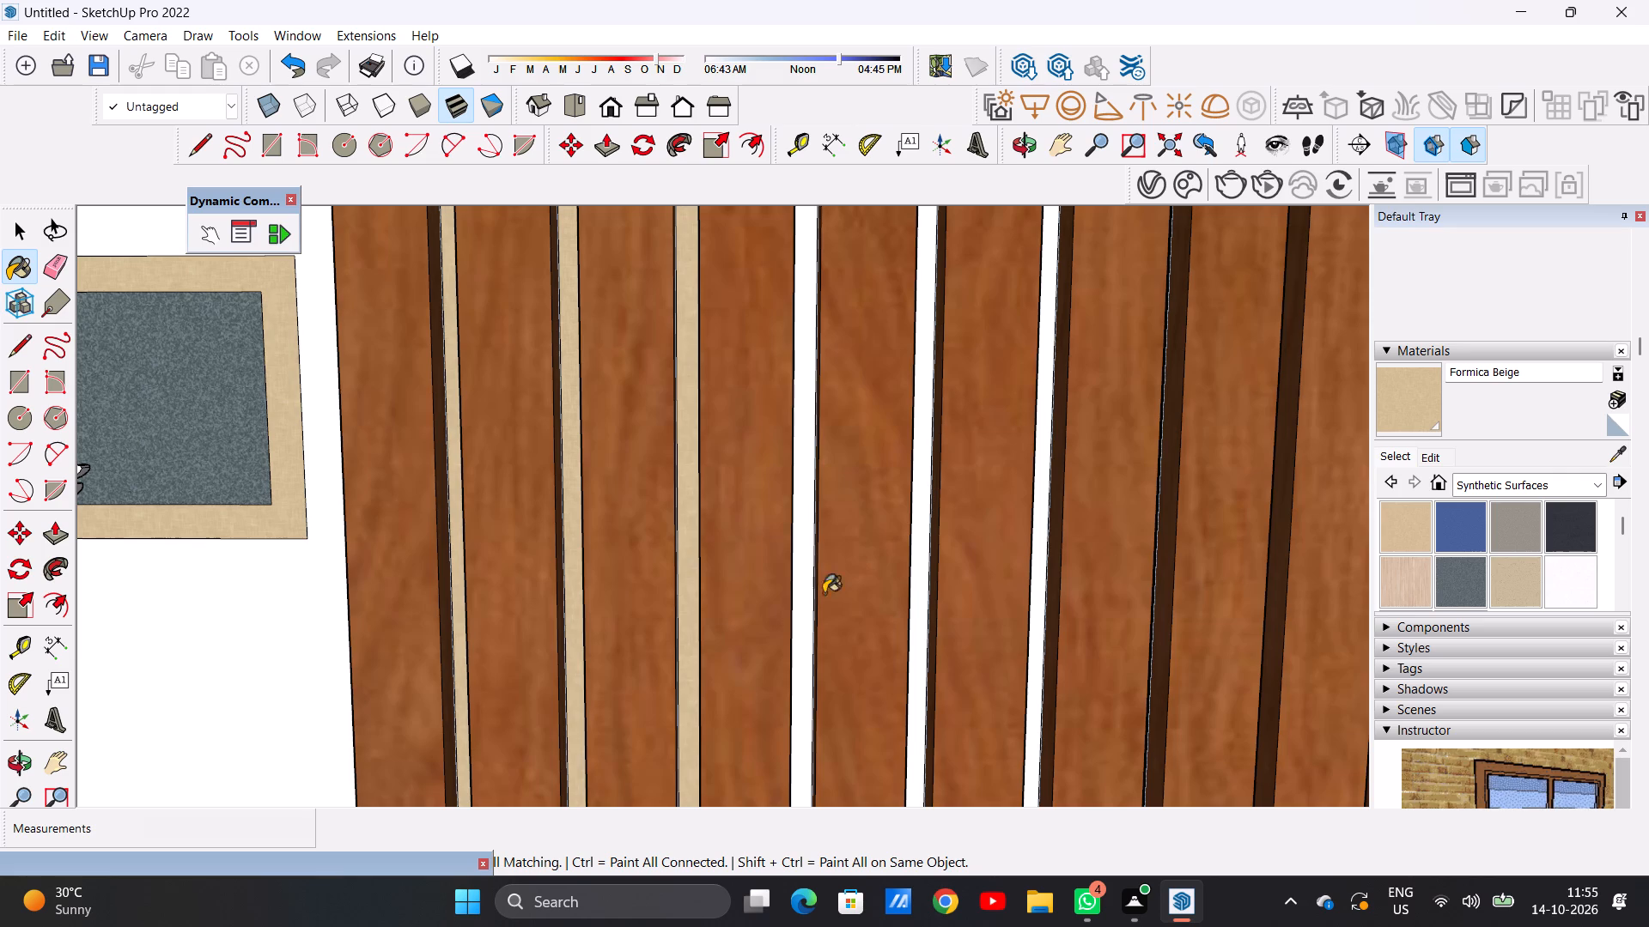
pyautogui.click(805, 608)
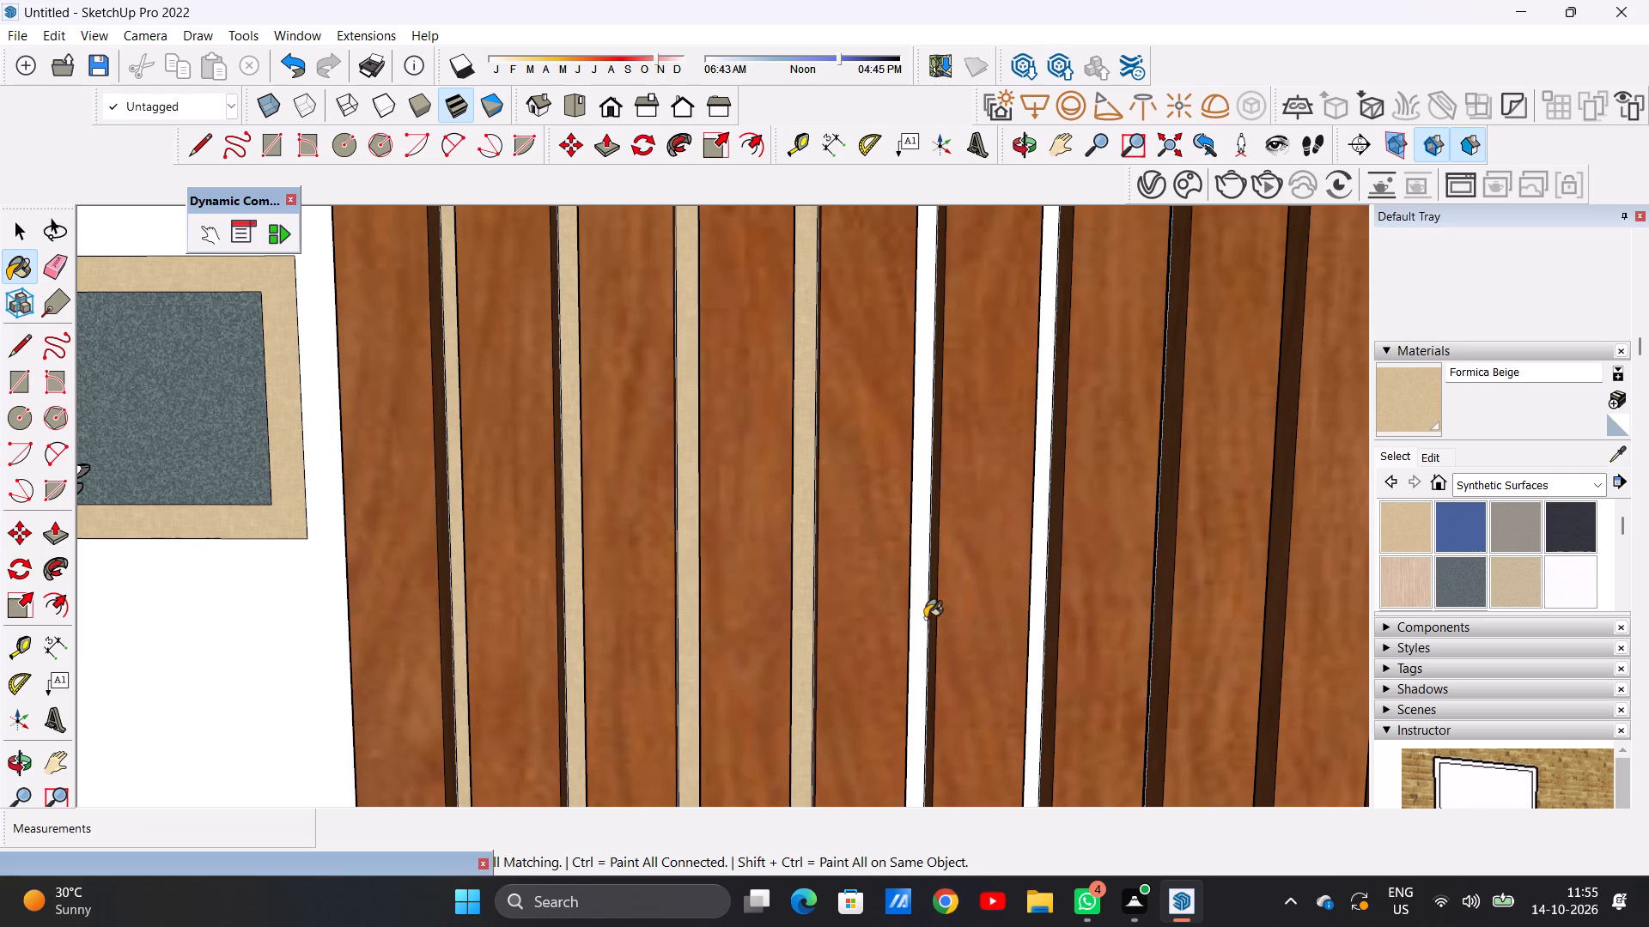
pyautogui.click(922, 620)
pyautogui.click(1038, 626)
# Paint the remaining four gaps between the boundary wall slats, out to the outer corner, with Formica Beige.
pyautogui.scroll(-7, 709, 592)
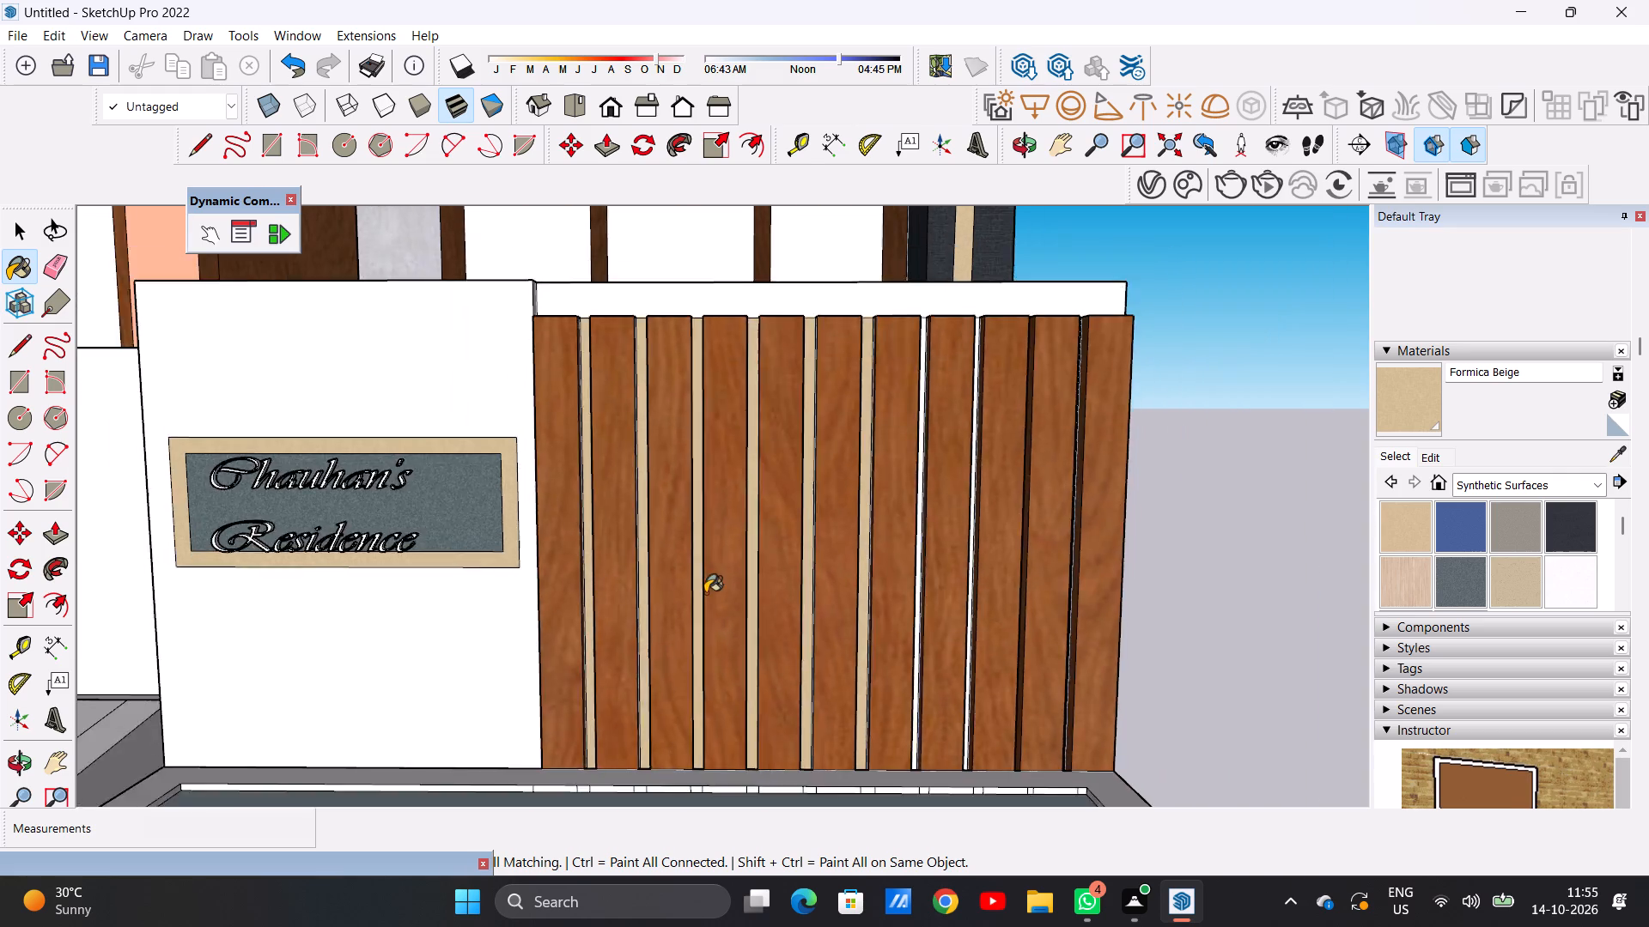
pyautogui.scroll(-6, 705, 593)
pyautogui.scroll(13, 886, 413)
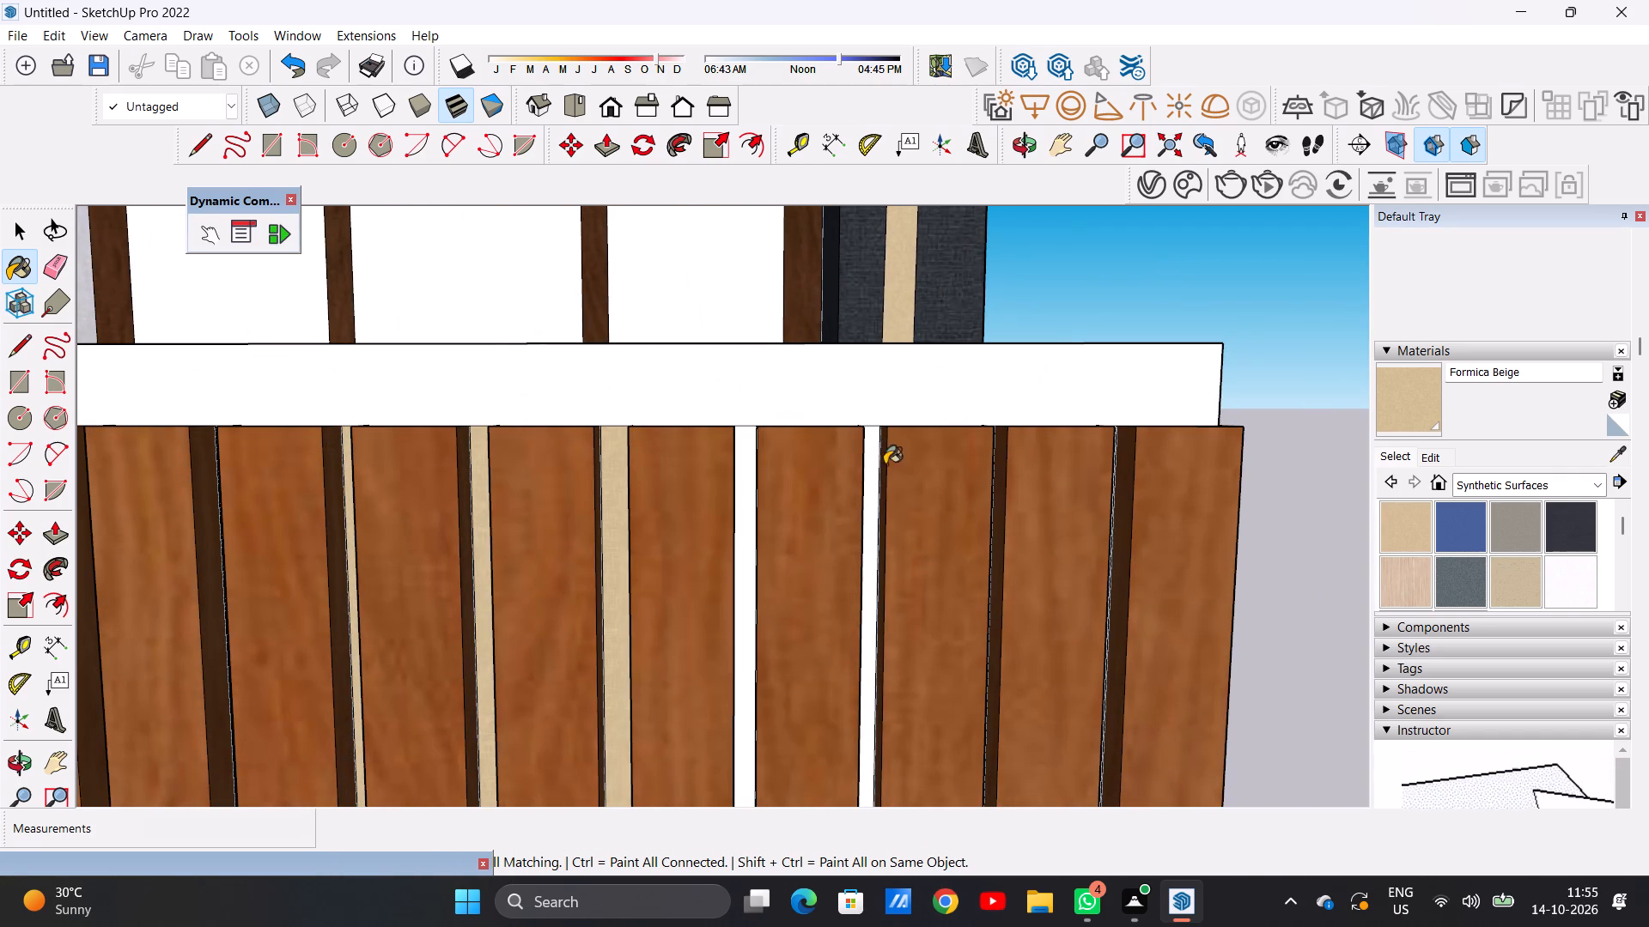
pyautogui.click(873, 477)
pyautogui.click(741, 525)
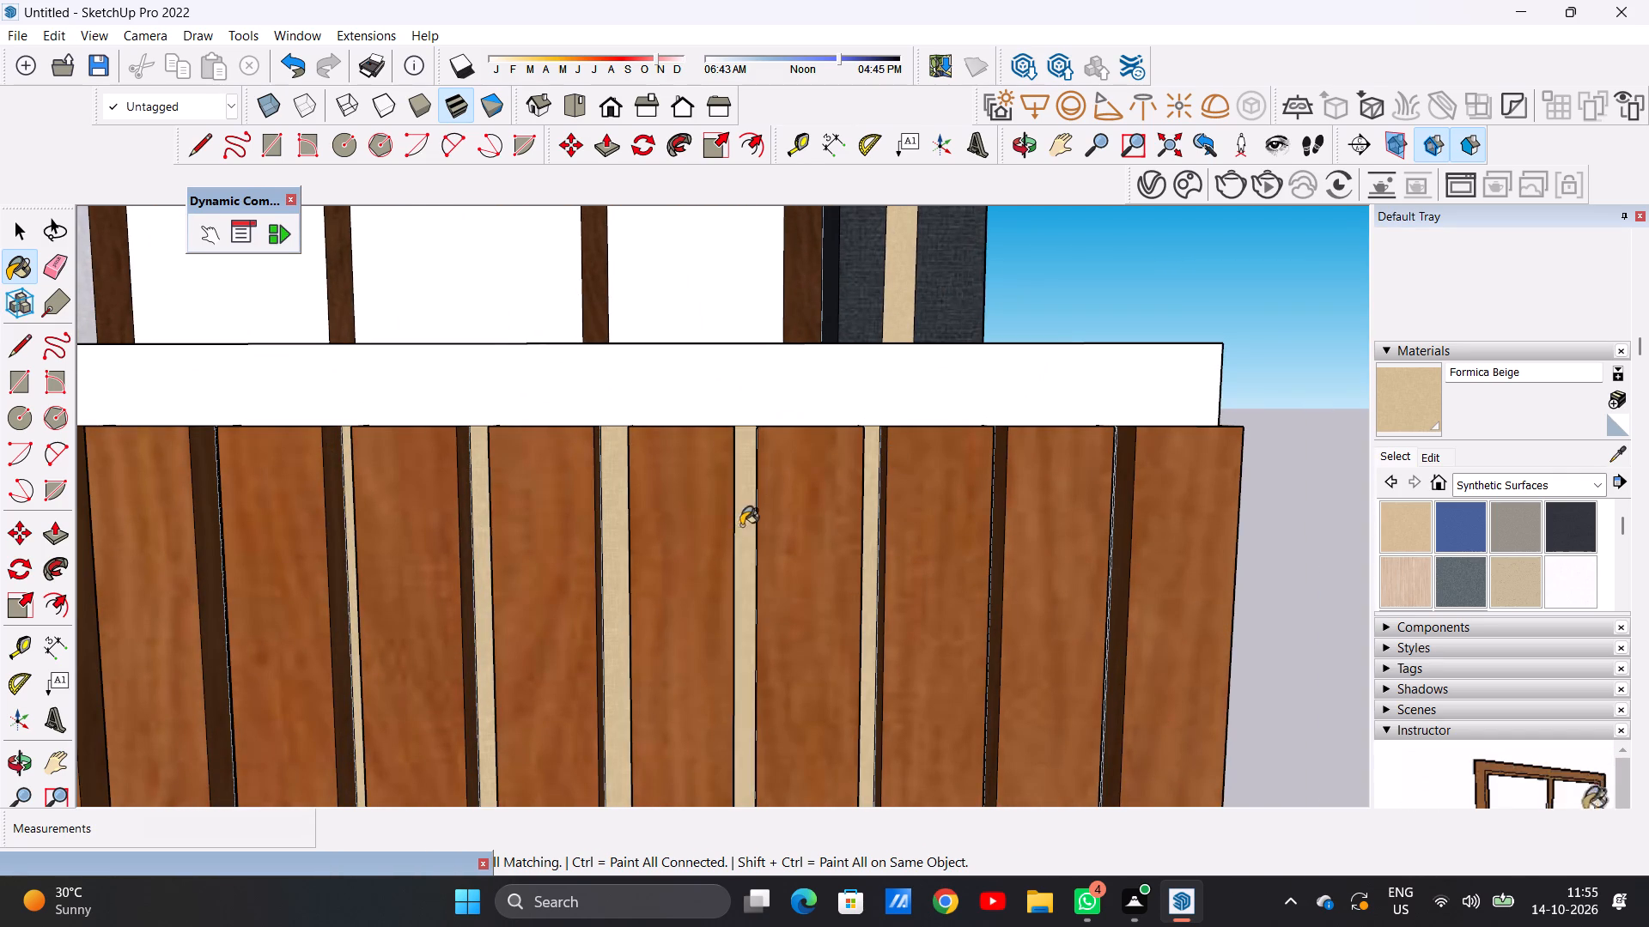
pyautogui.scroll(-5, 733, 527)
pyautogui.scroll(6, 999, 498)
pyautogui.scroll(-1, 866, 521)
pyautogui.scroll(11, 866, 521)
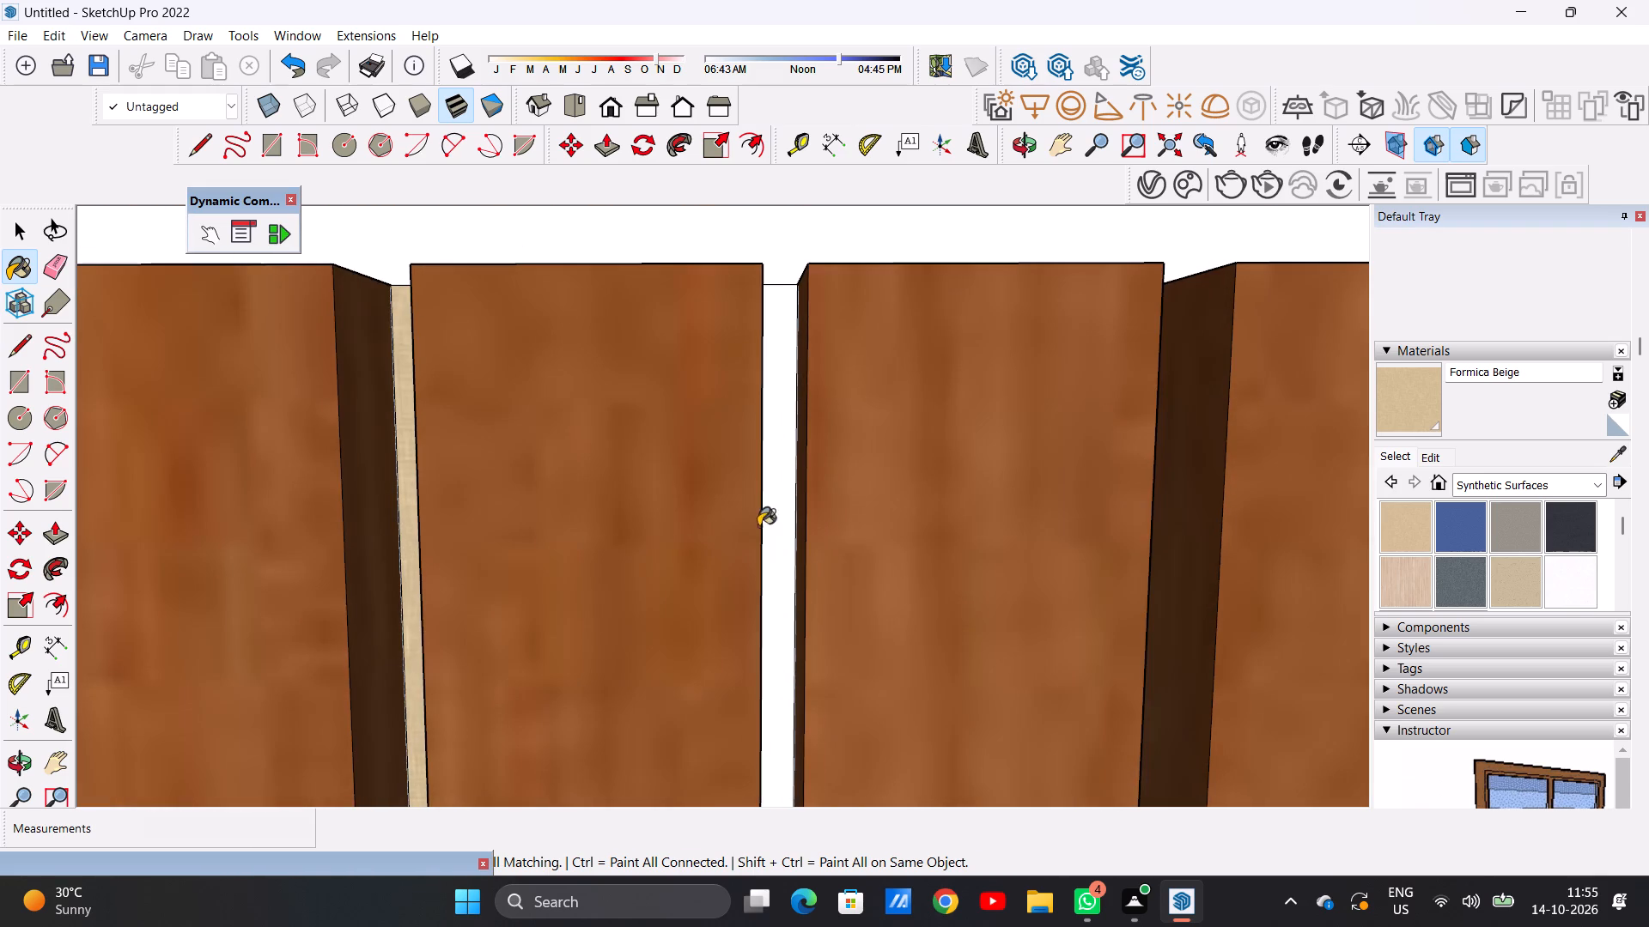
pyautogui.click(781, 526)
pyautogui.scroll(-13, 704, 530)
pyautogui.scroll(12, 824, 470)
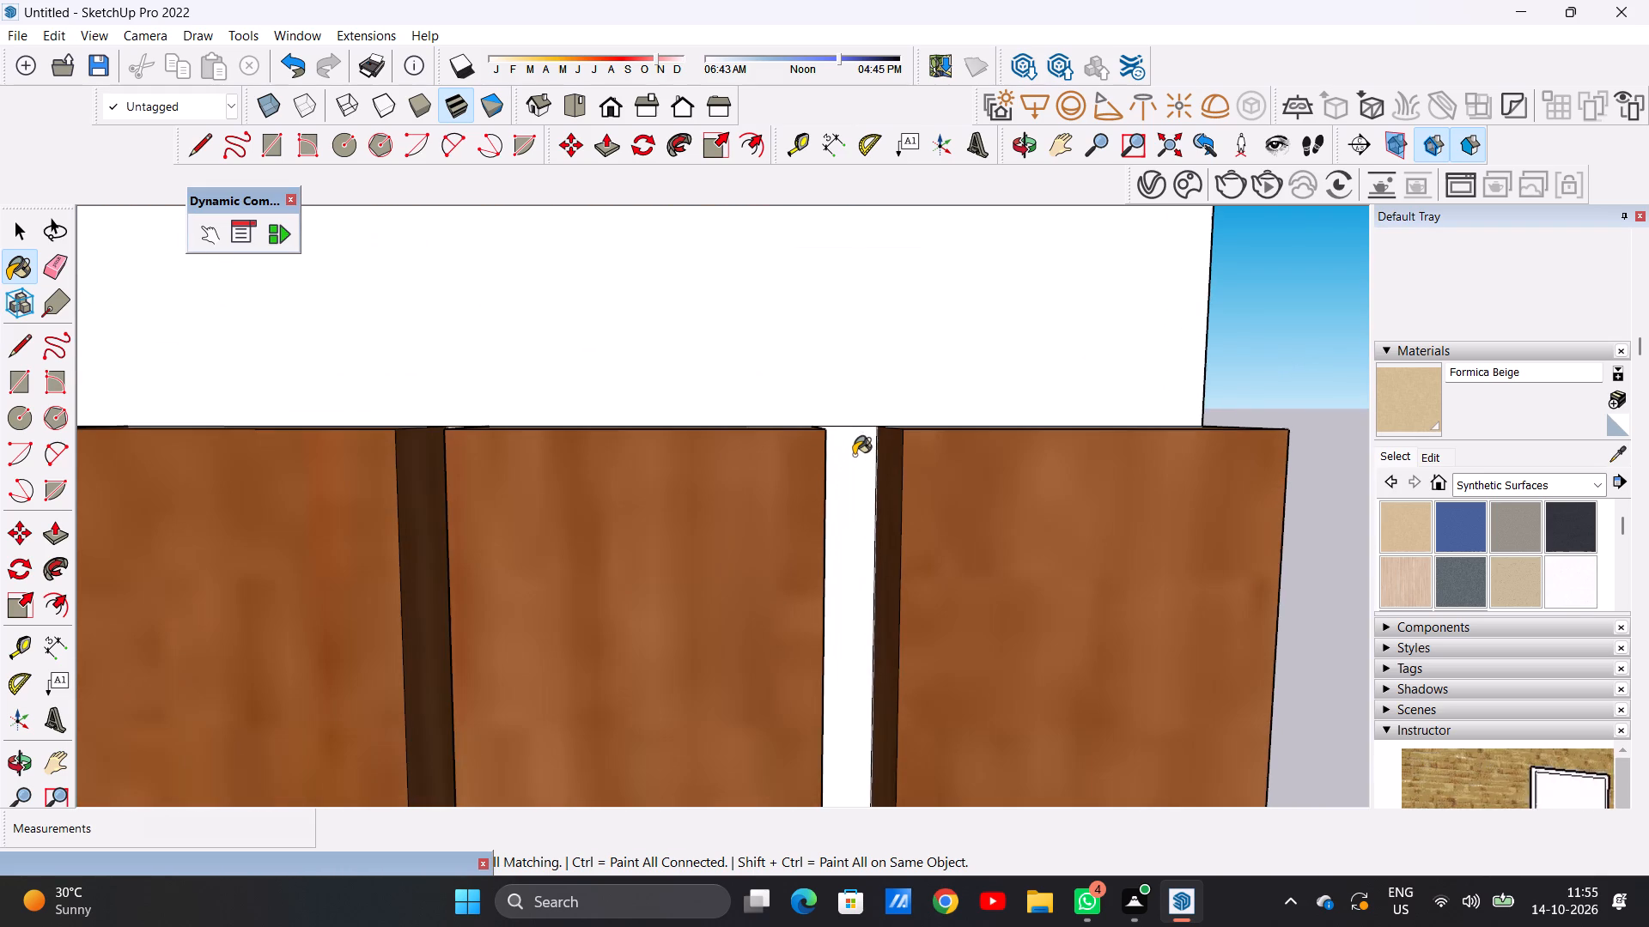
pyautogui.click(850, 459)
pyautogui.press('space')
# Paint the front face of the boundary wall around the nameplate with Polished Concrete New from the asphalt and concrete materials.
pyautogui.scroll(-12, 857, 553)
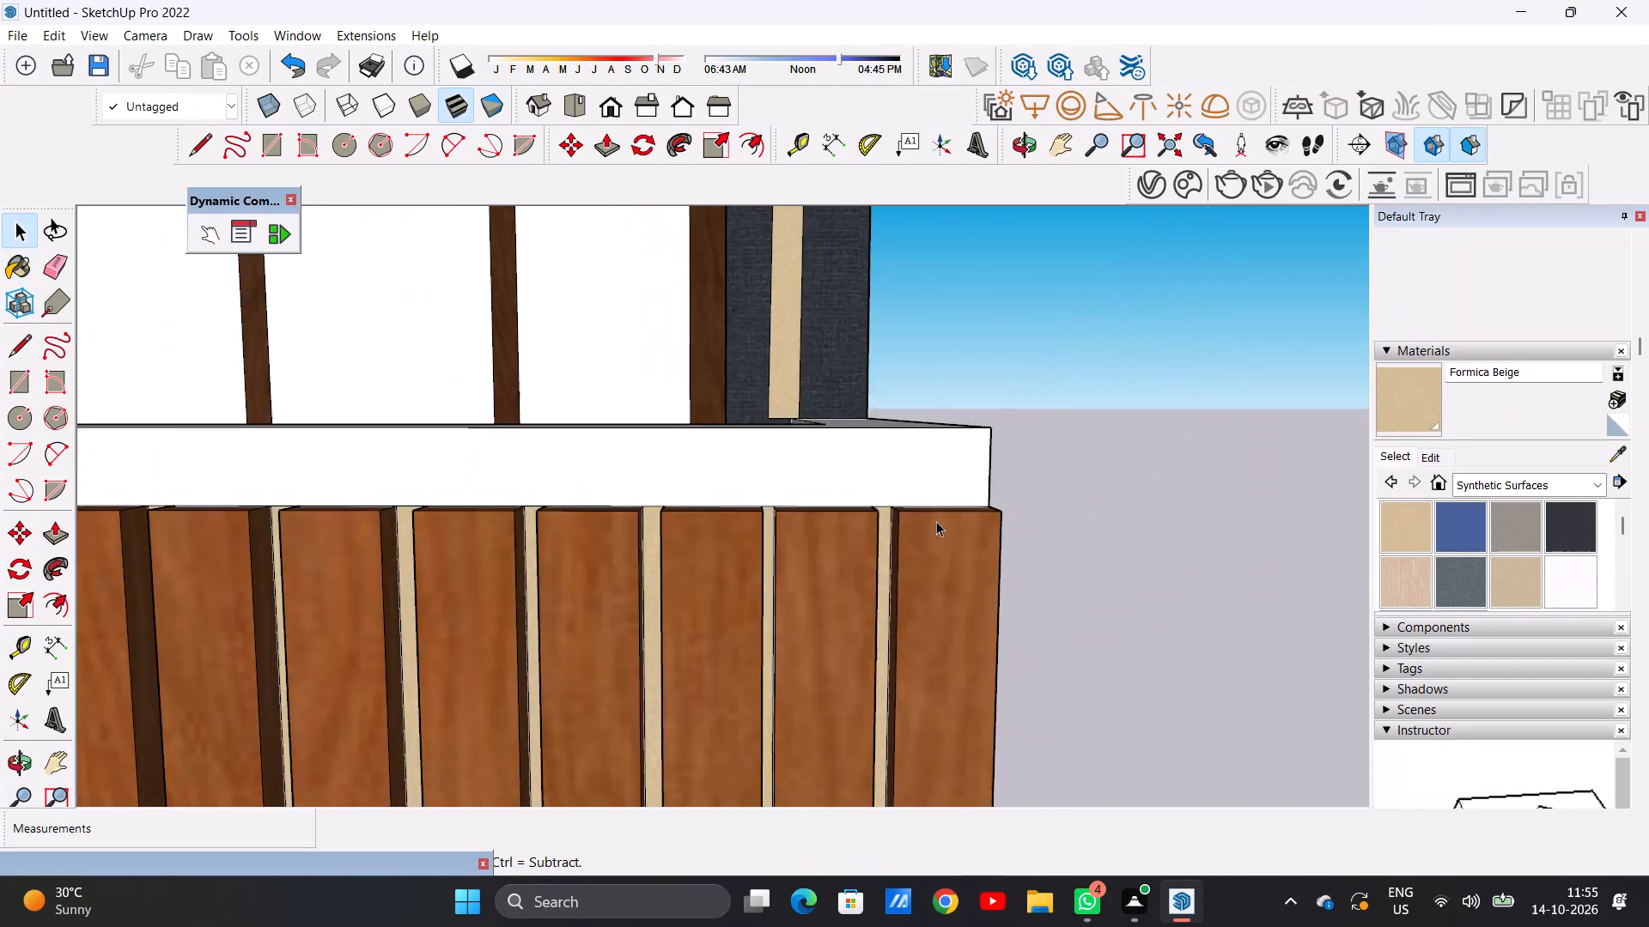
pyautogui.scroll(-20, 936, 521)
pyautogui.scroll(-1, 936, 521)
pyautogui.scroll(-6, 697, 571)
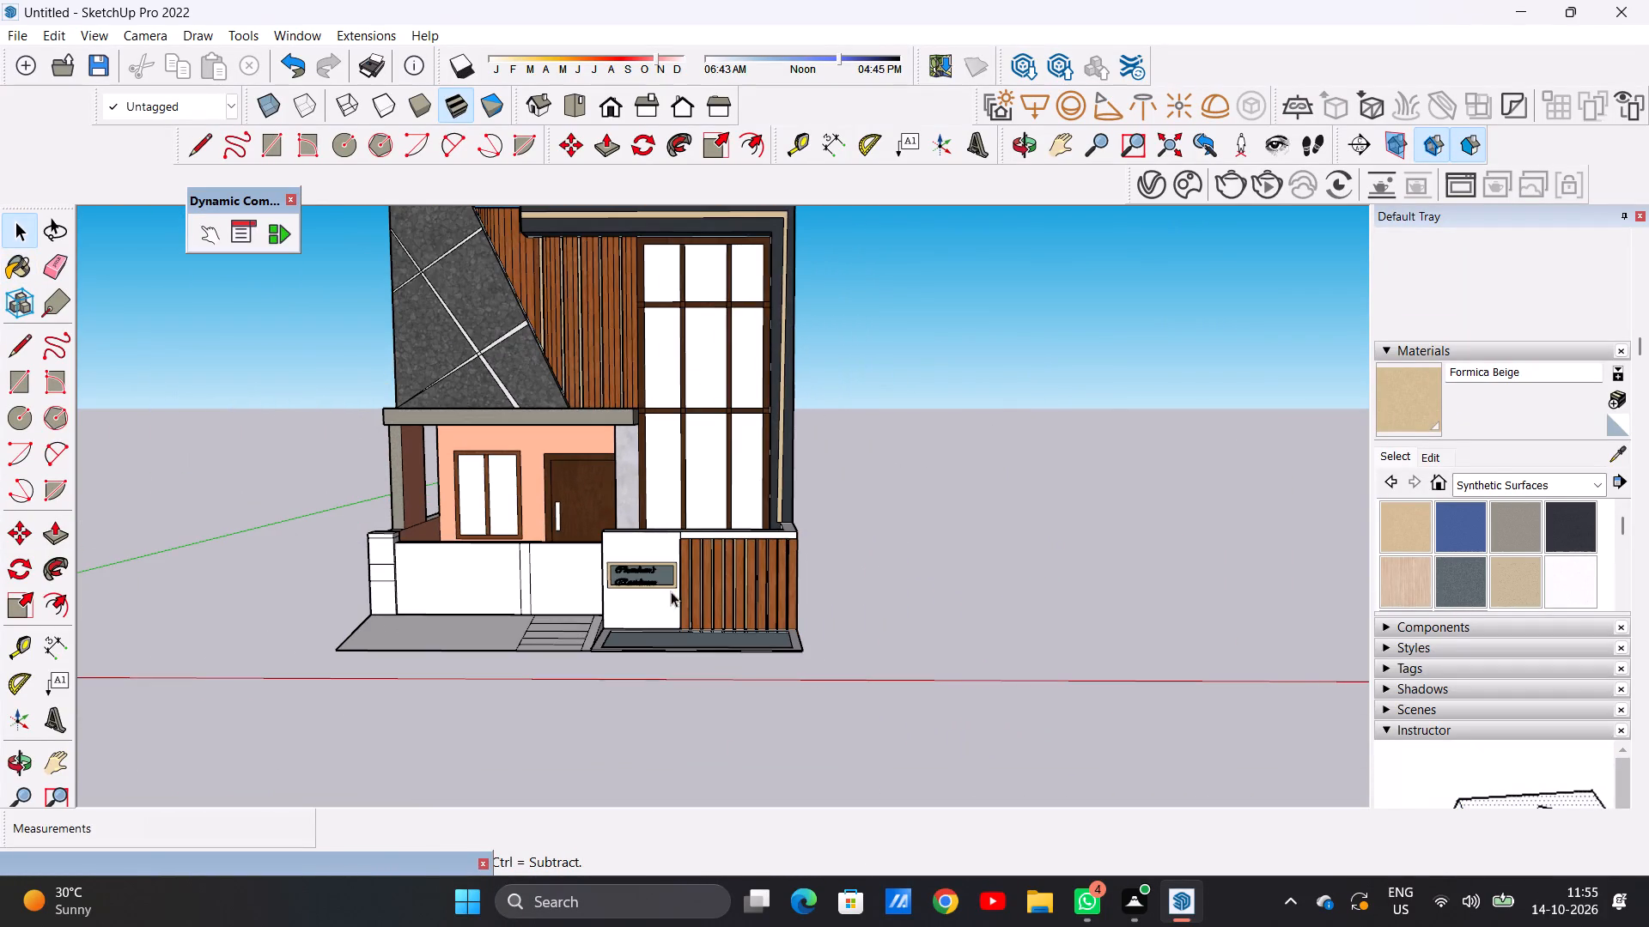
pyautogui.scroll(6, 645, 587)
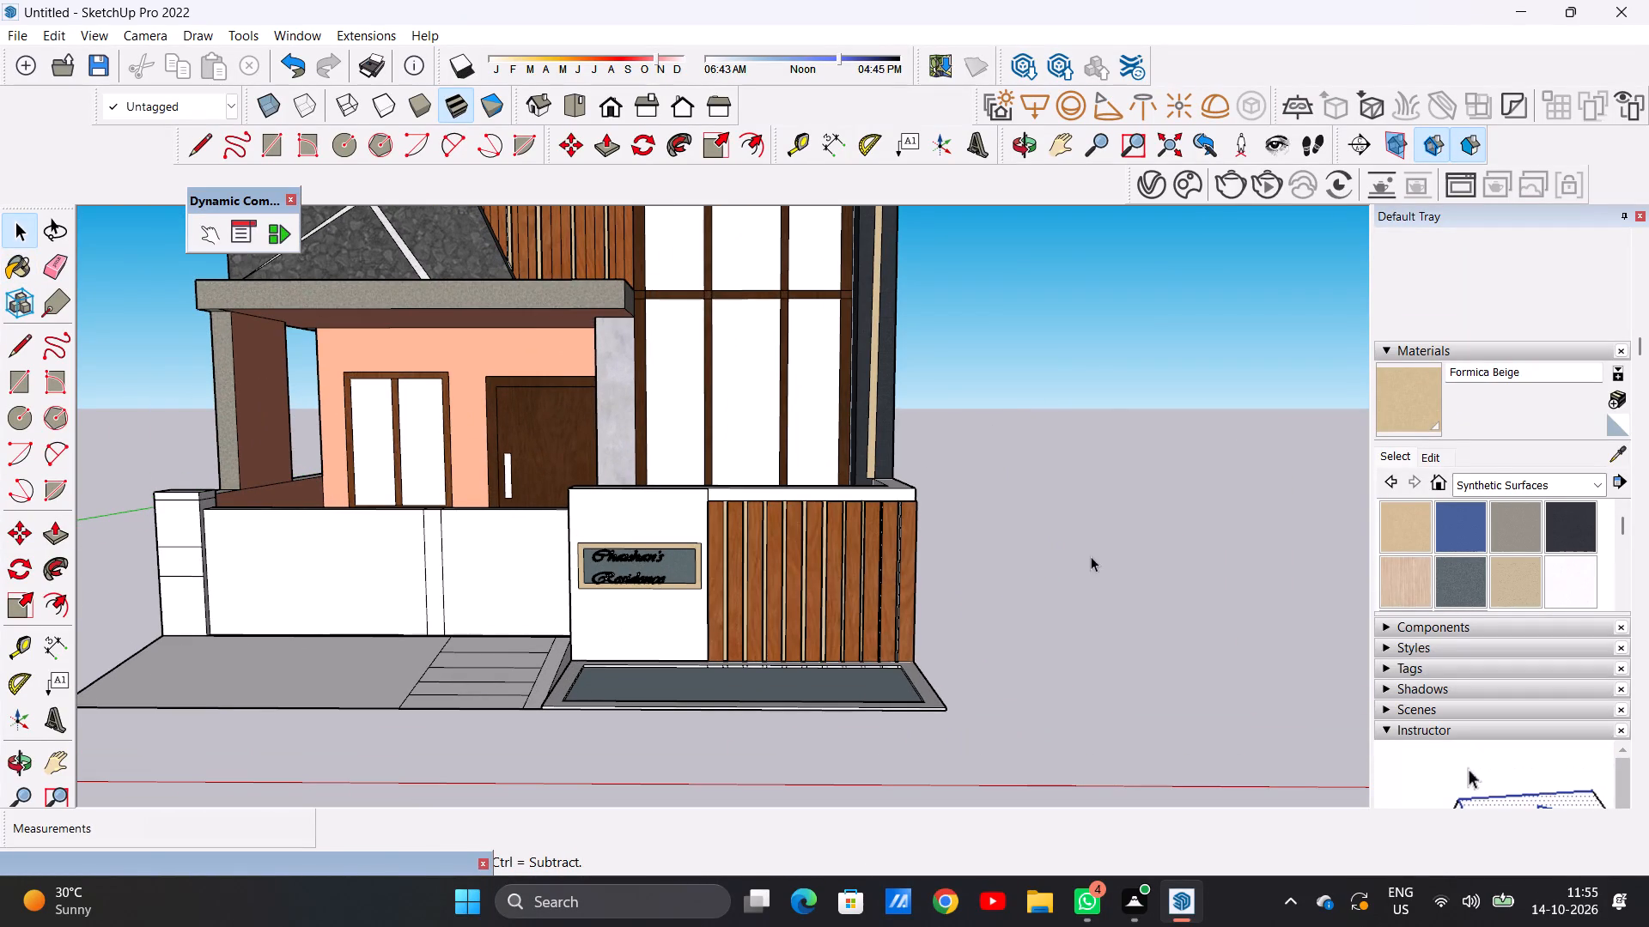
pyautogui.click(1602, 485)
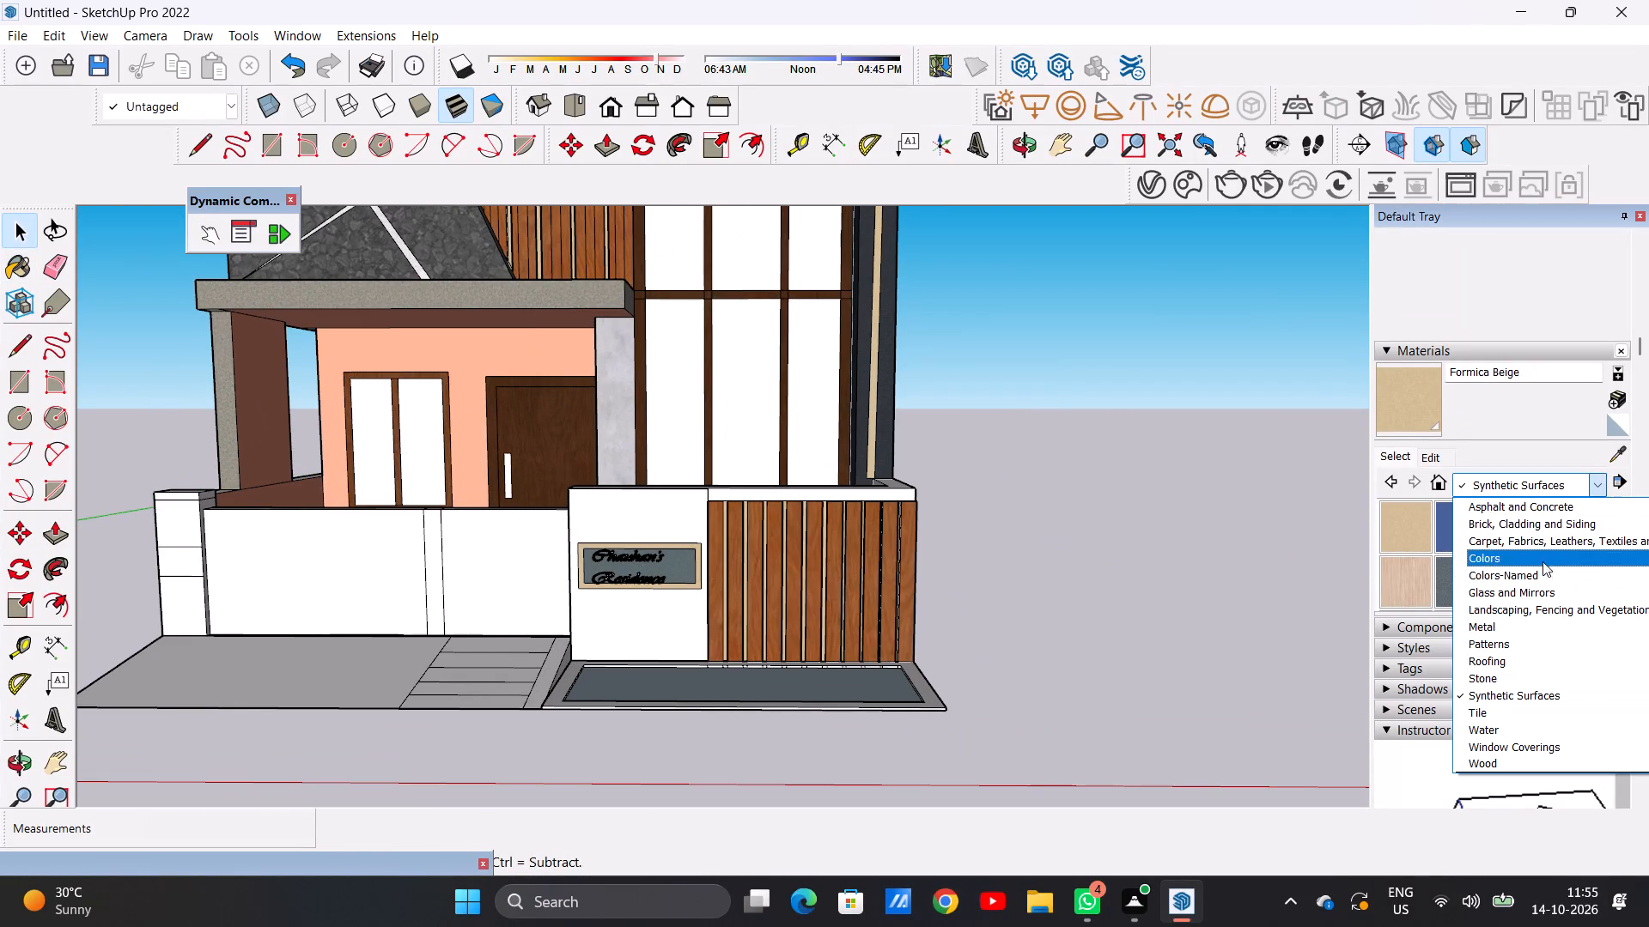
pyautogui.click(1504, 509)
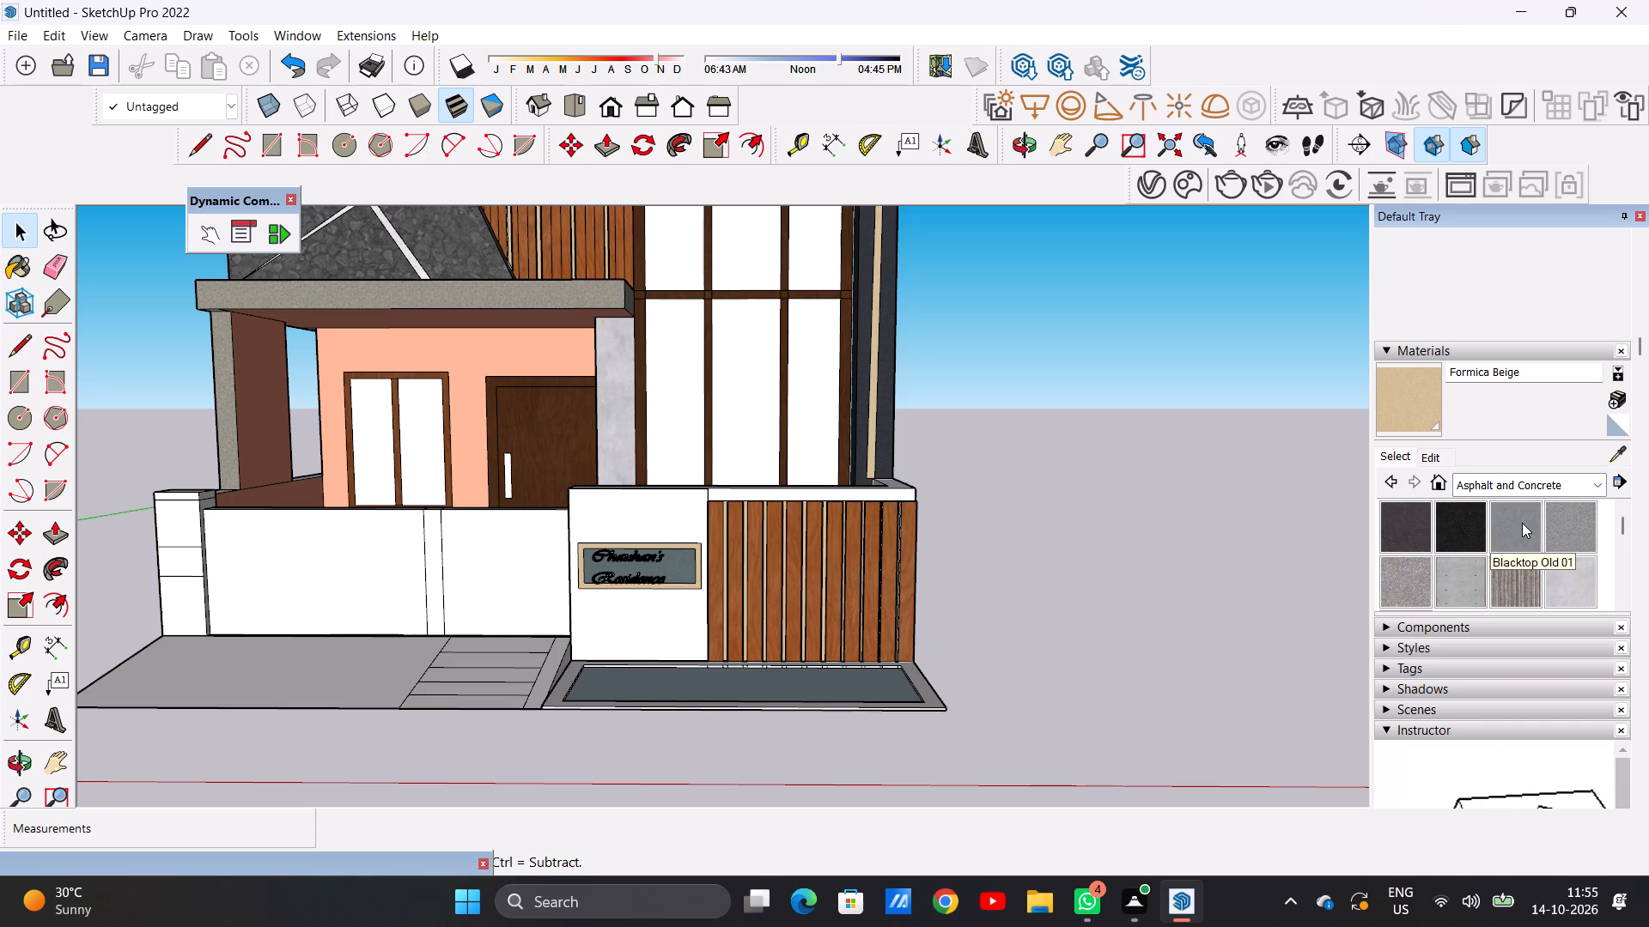
pyautogui.click(1576, 570)
pyautogui.scroll(4, 577, 512)
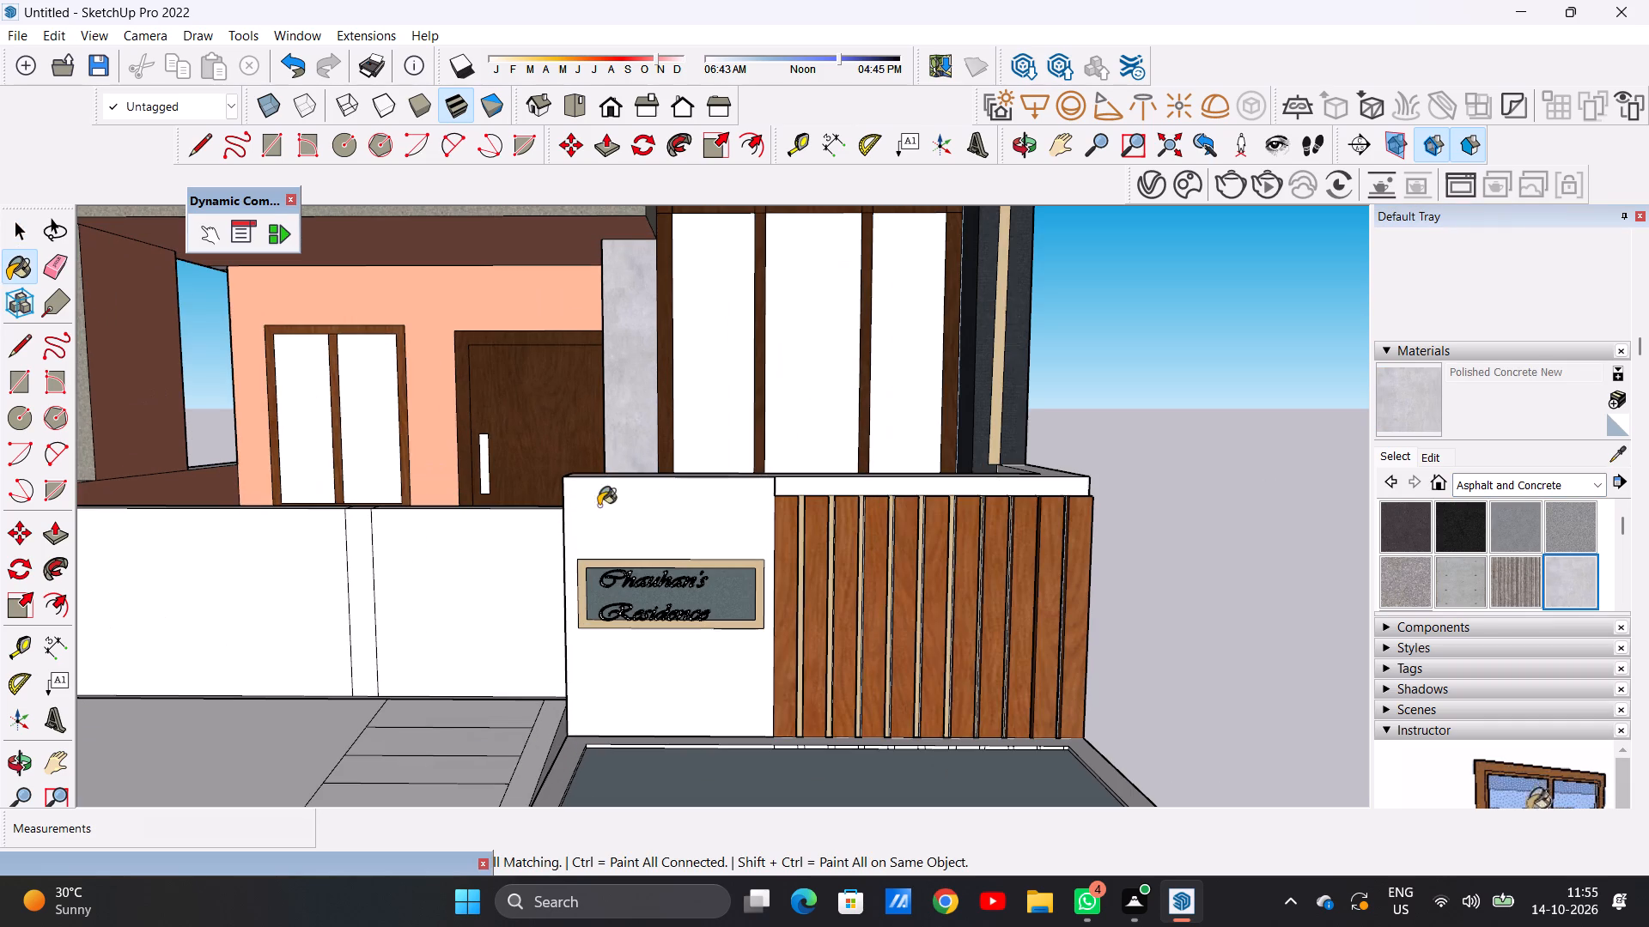
pyautogui.click(660, 506)
pyautogui.scroll(13, 691, 536)
pyautogui.scroll(-6, 777, 535)
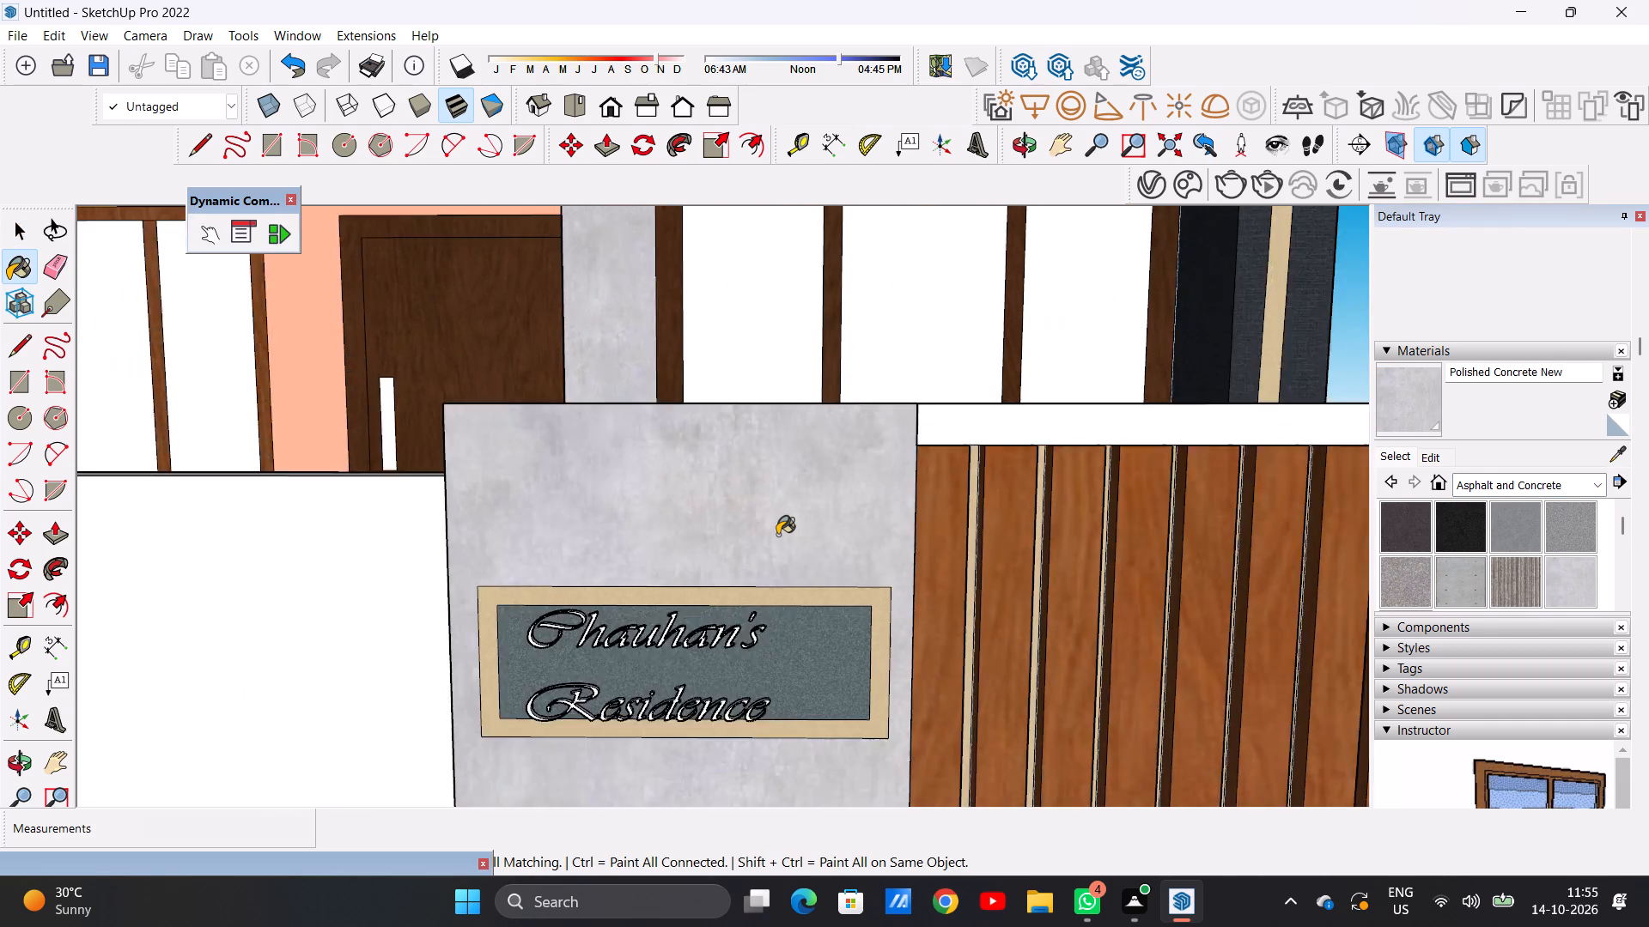
pyautogui.scroll(-7, 777, 535)
pyautogui.scroll(-16, 782, 547)
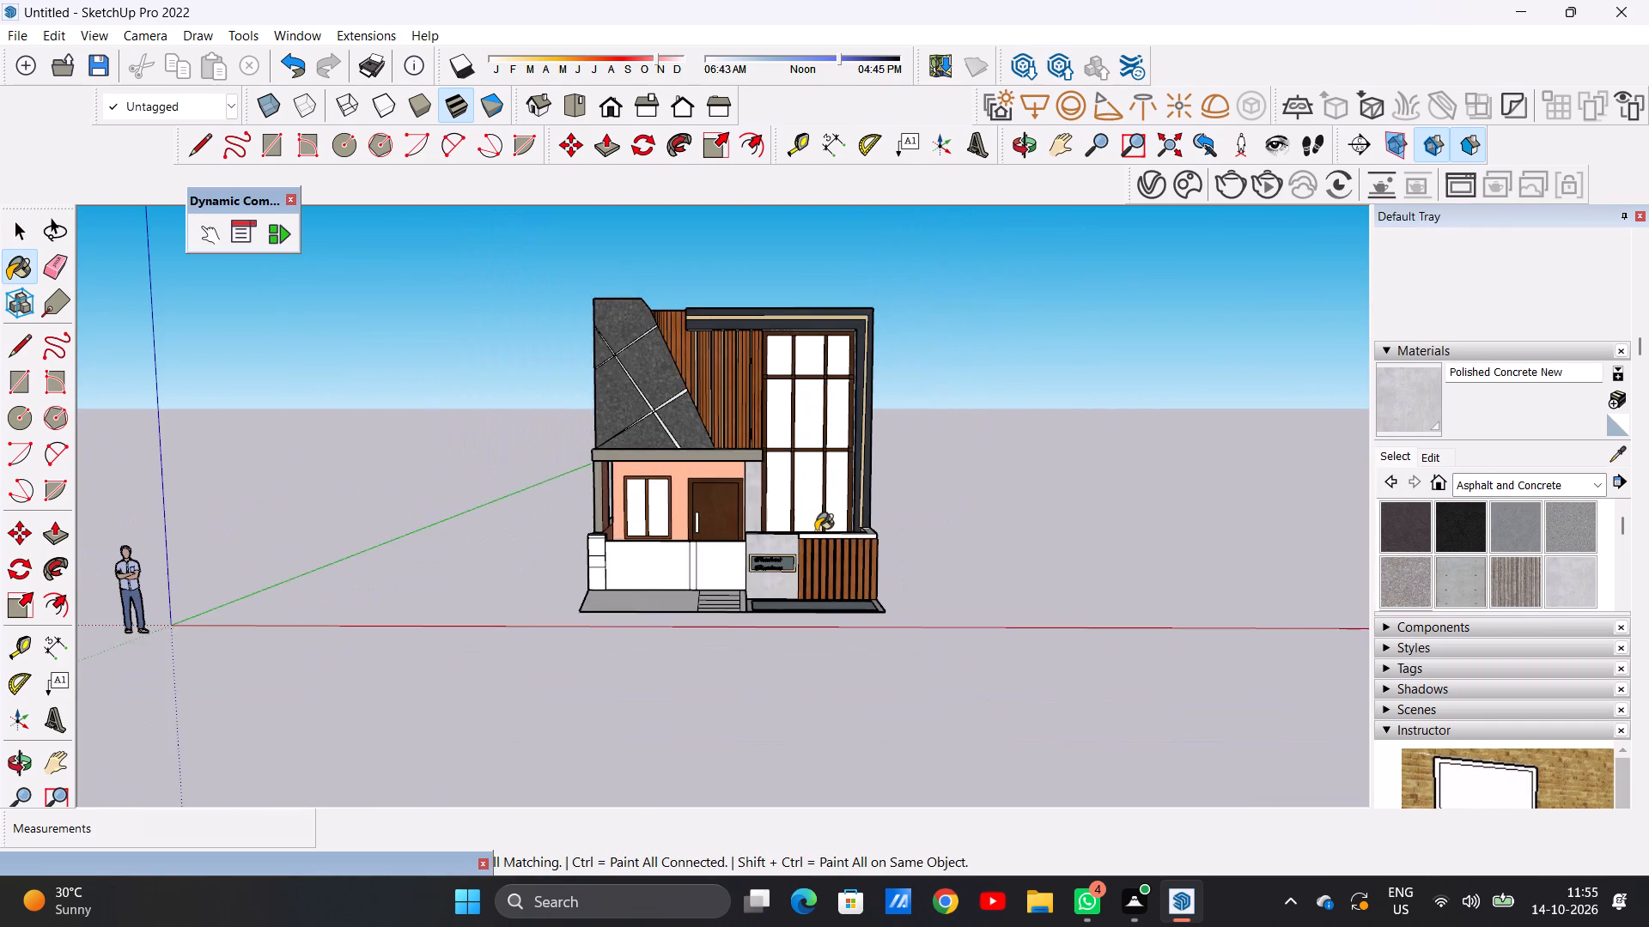
# Paint the top surface of the slatted boundary wall and the upper band on its gate-side end with Asphalt New.
pyautogui.moveTo(816, 530); pyautogui.dragTo(226, 617, button='middle')
pyautogui.scroll(13, 602, 542)
pyautogui.moveTo(947, 568); pyautogui.dragTo(924, 570, button='middle')
pyautogui.moveTo(707, 591); pyautogui.dragTo(1074, 518, button='middle')
pyautogui.moveTo(833, 588); pyautogui.dragTo(1118, 626, button='middle')
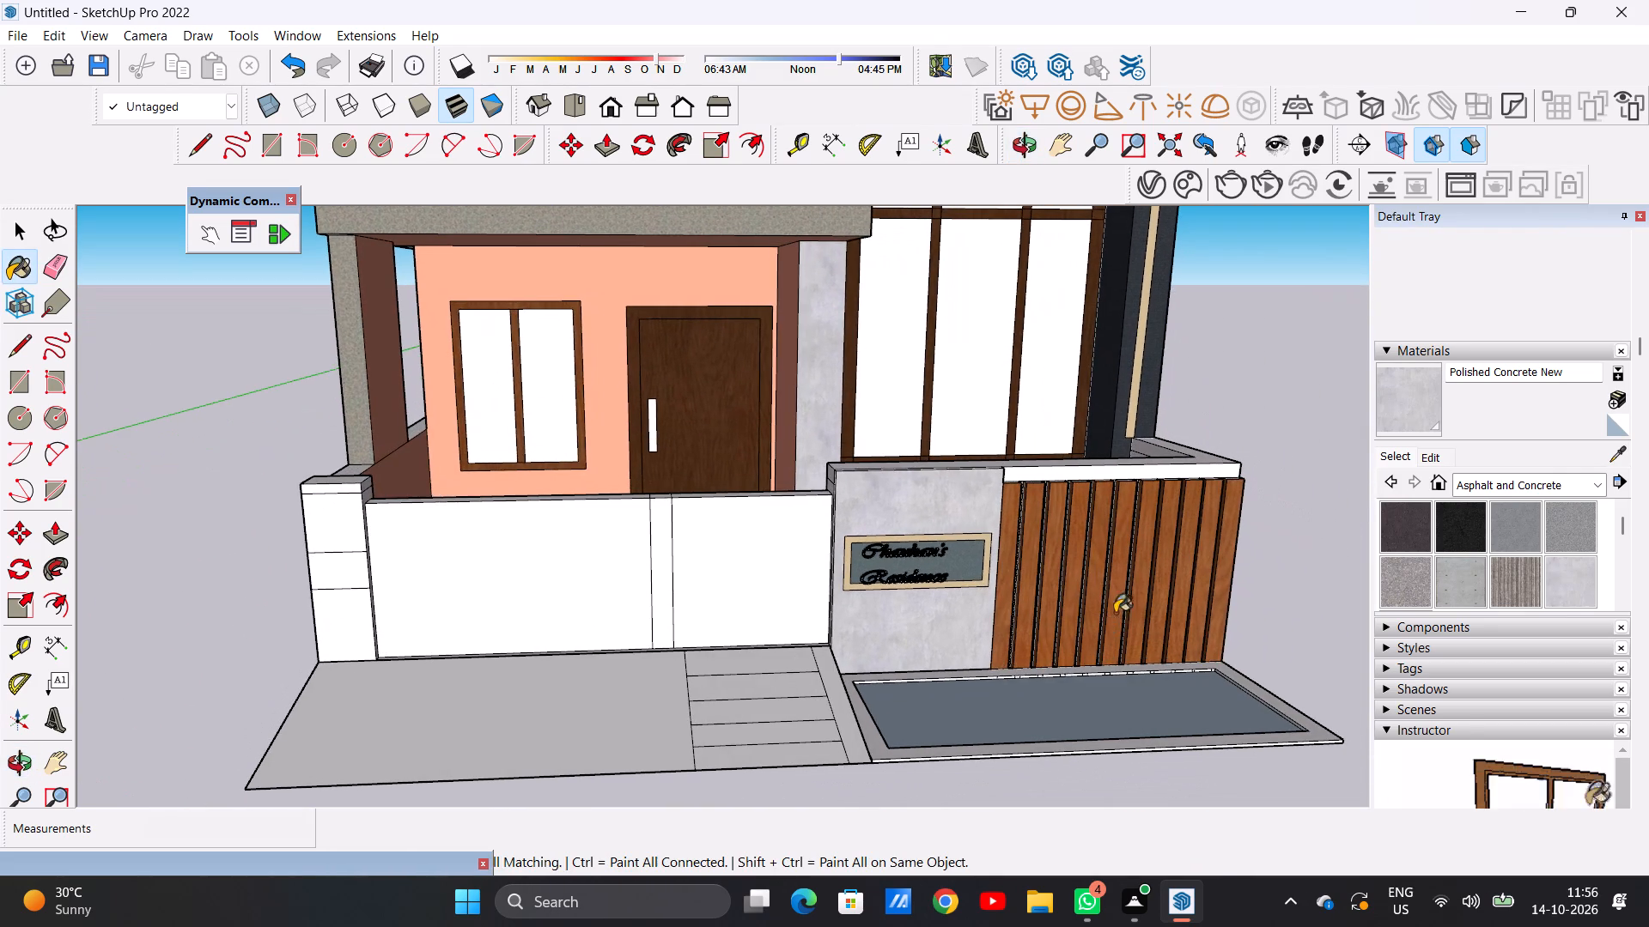
pyautogui.scroll(14, 1020, 513)
pyautogui.scroll(-7, 838, 491)
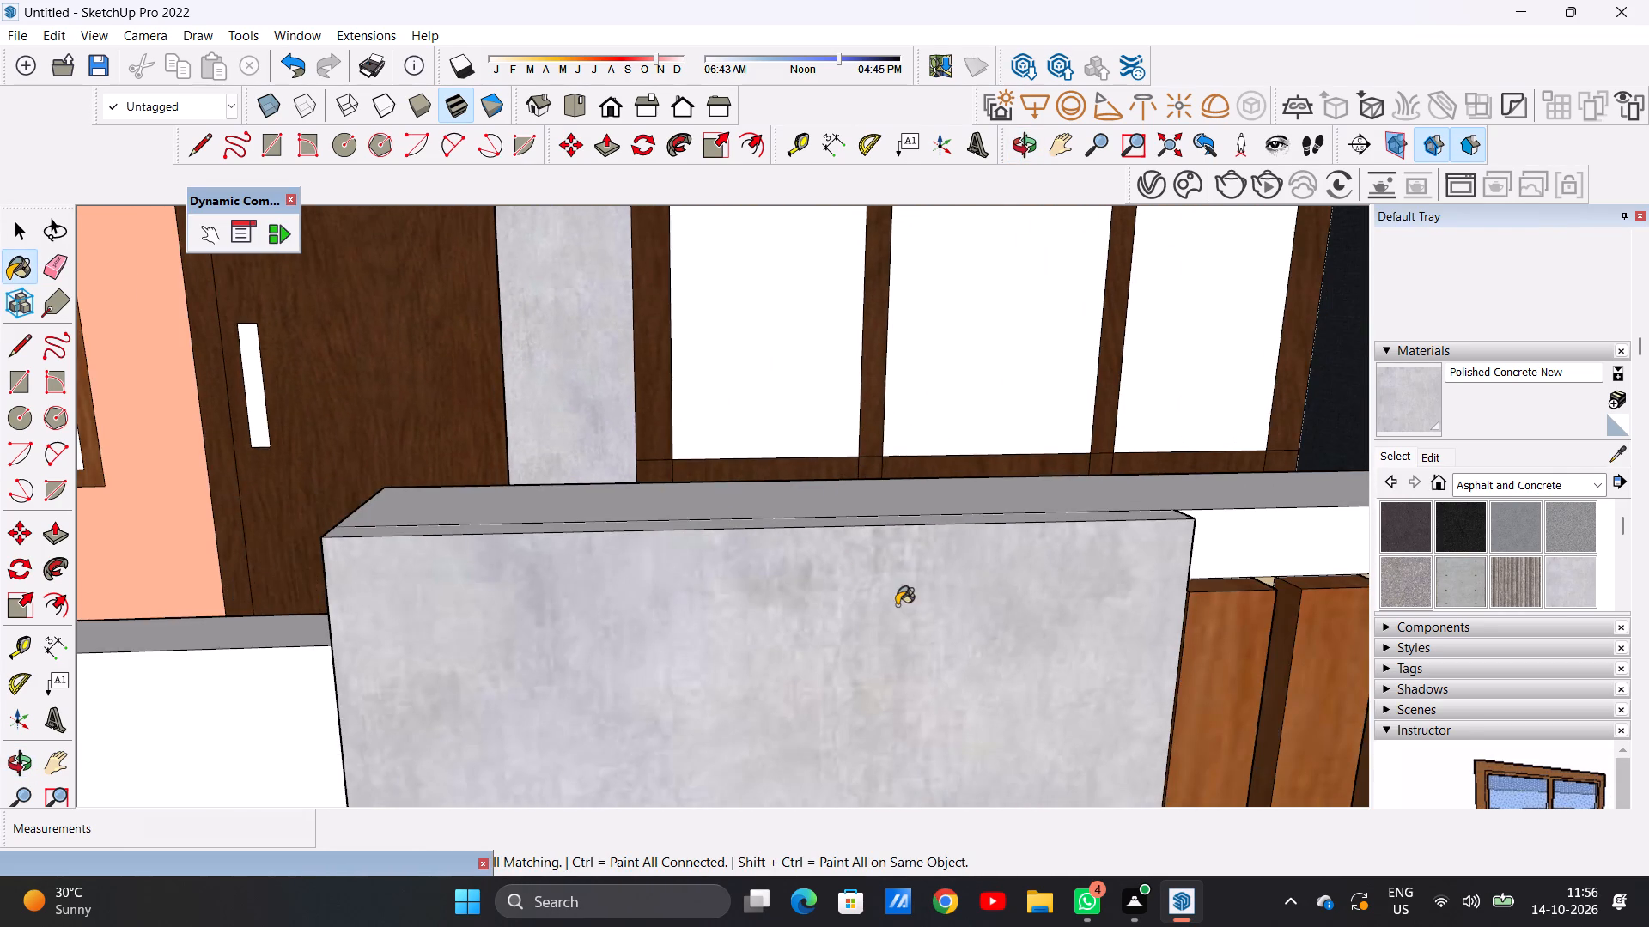
pyautogui.moveTo(897, 606); pyautogui.dragTo(856, 704, button='middle')
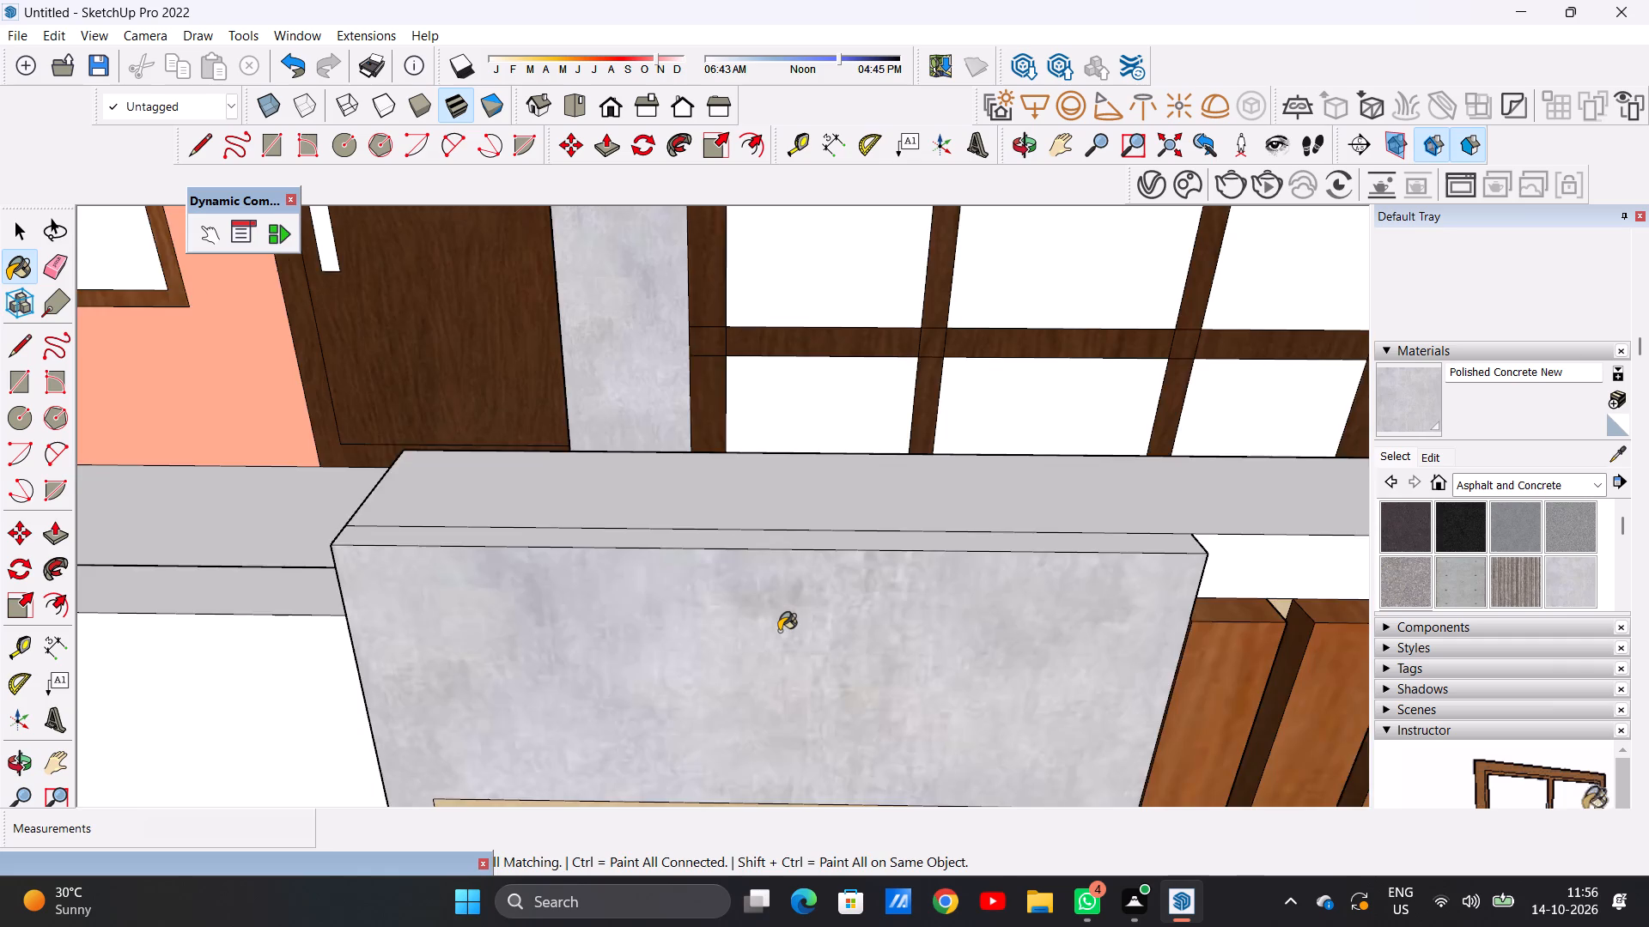
pyautogui.scroll(-6, 779, 631)
pyautogui.moveTo(574, 619); pyautogui.dragTo(864, 569, button='middle')
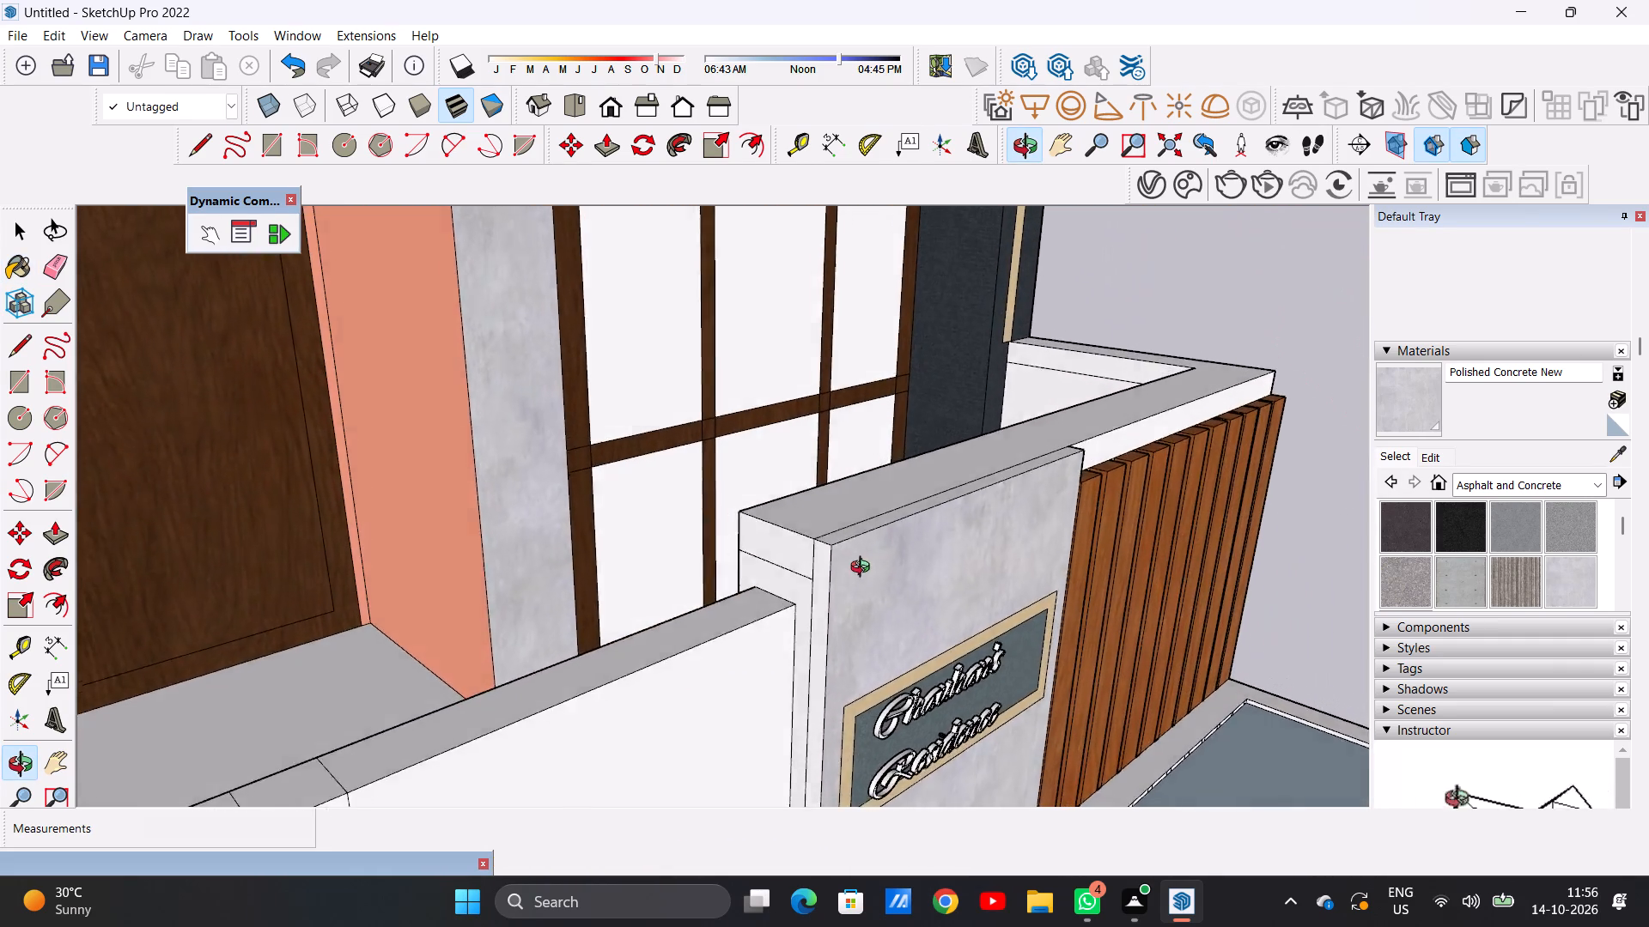
pyautogui.moveTo(864, 569); pyautogui.dragTo(807, 575, button='middle')
pyautogui.scroll(4, 806, 575)
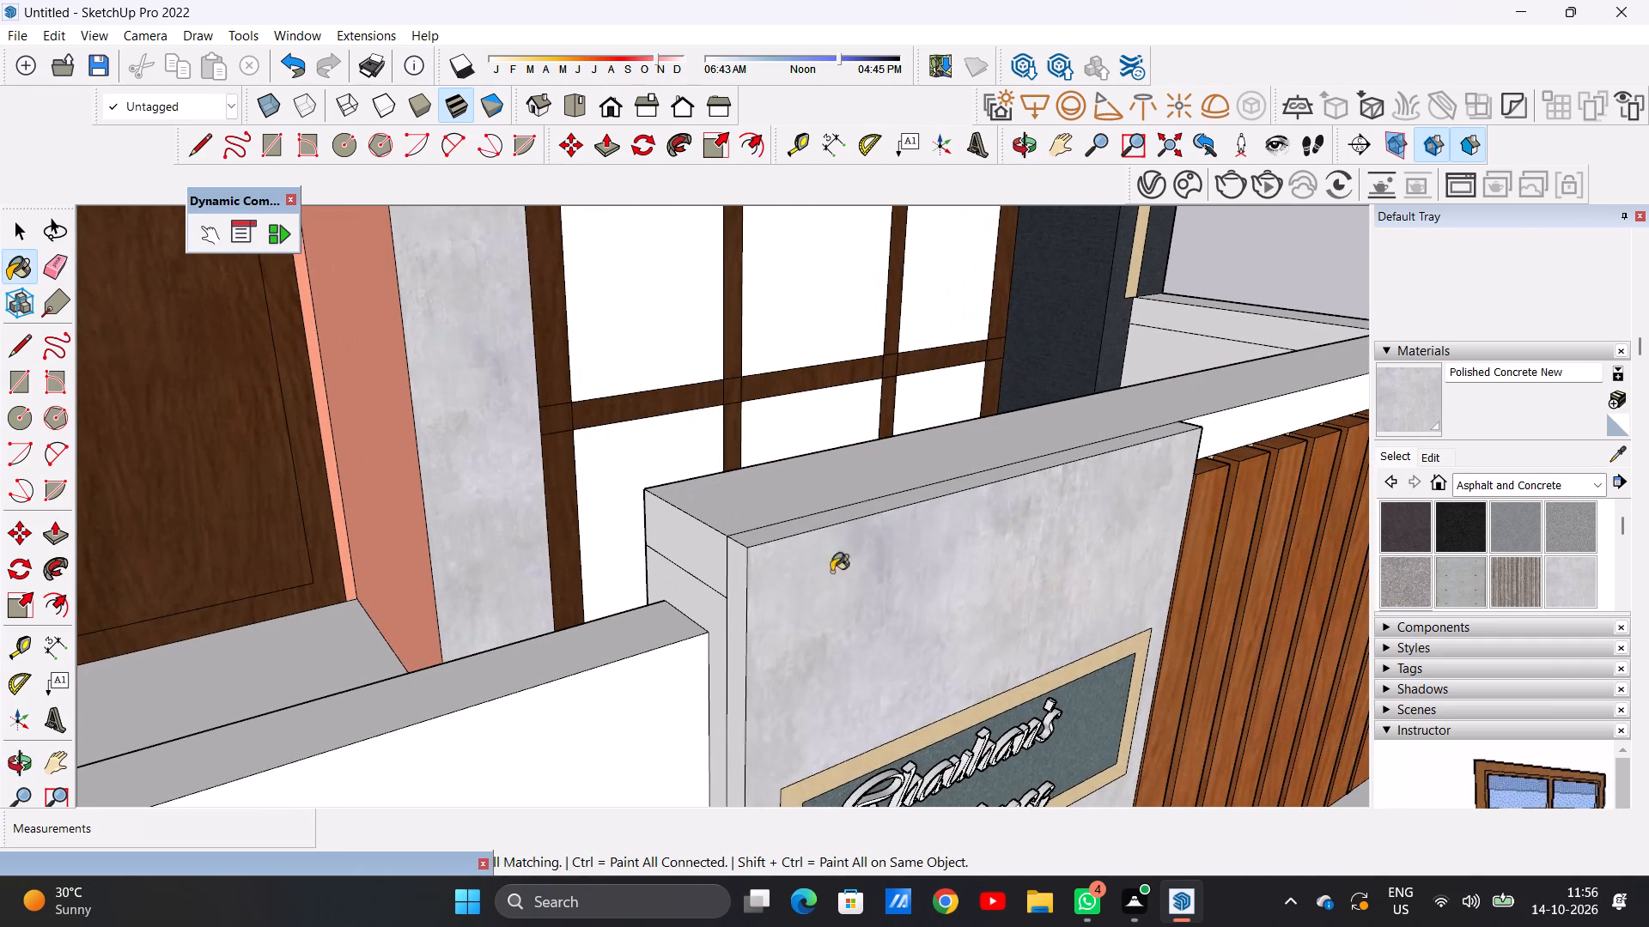
pyautogui.click(1412, 524)
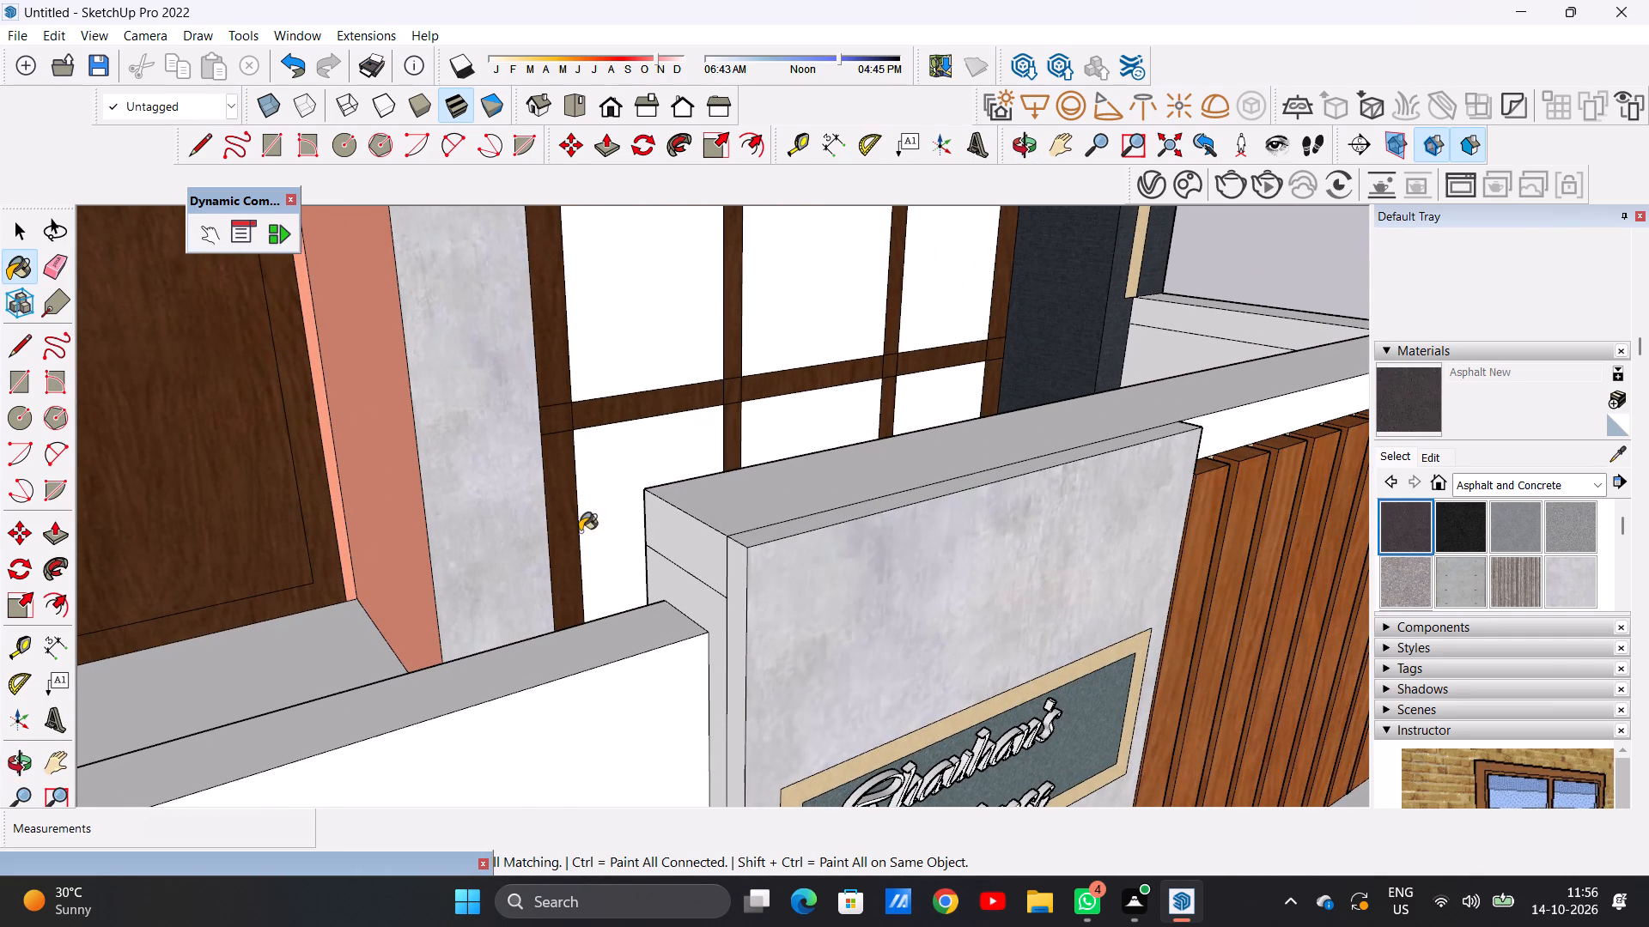
pyautogui.scroll(5, 580, 531)
pyautogui.click(1071, 527)
pyautogui.scroll(-10, 706, 626)
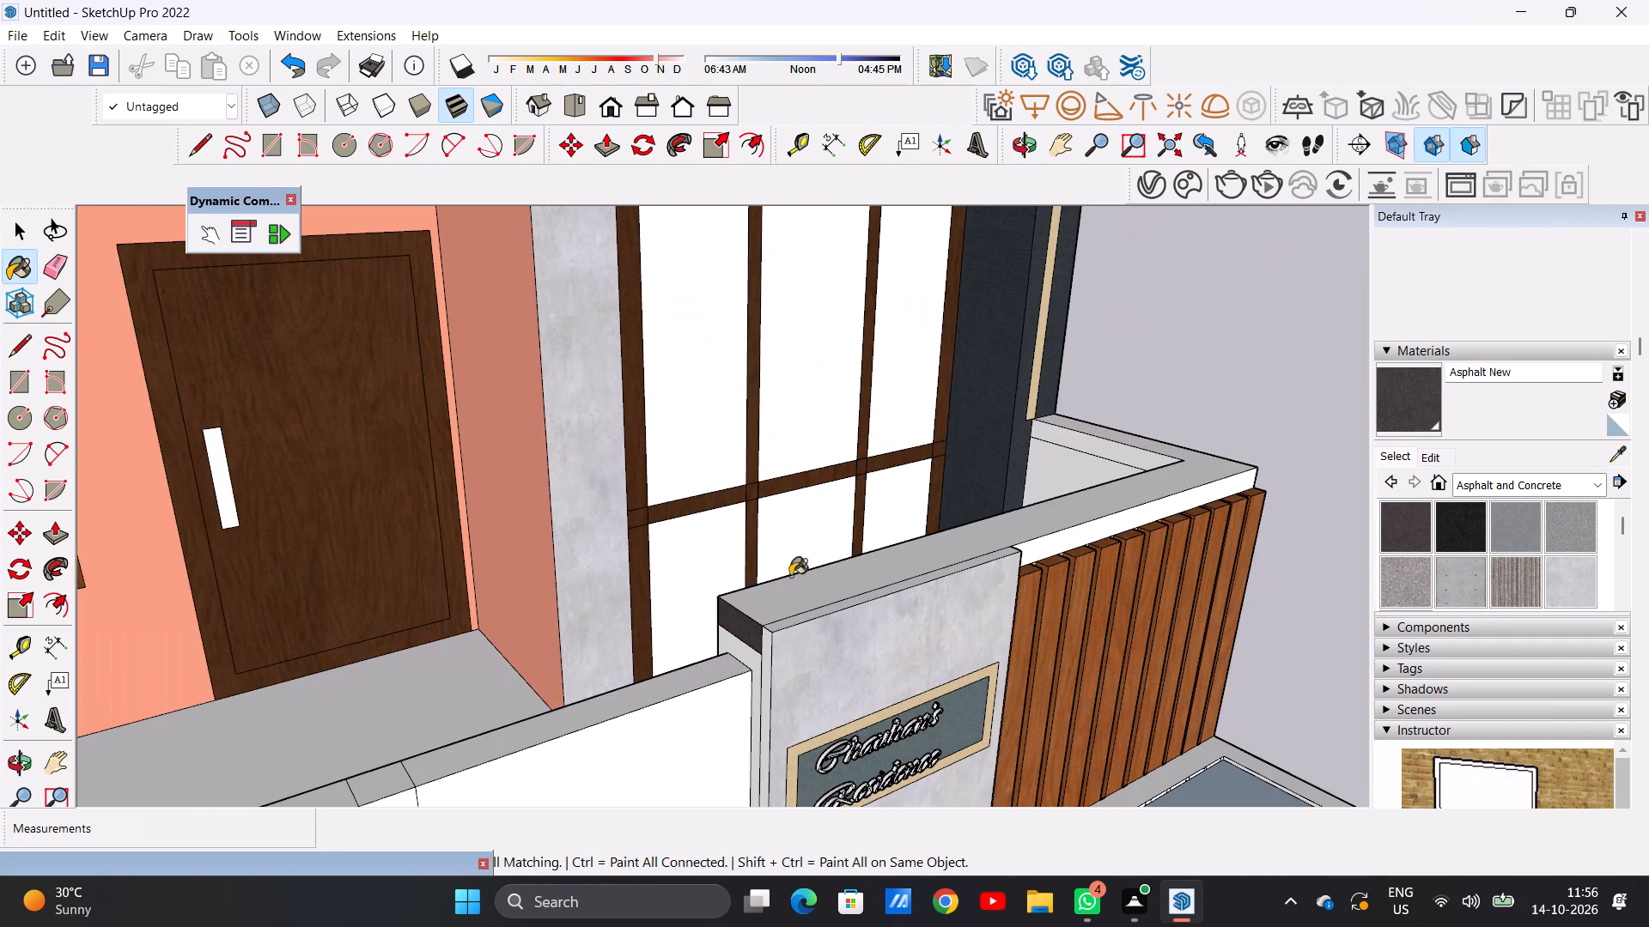
pyautogui.click(790, 576)
pyautogui.scroll(12, 779, 612)
pyautogui.click(779, 612)
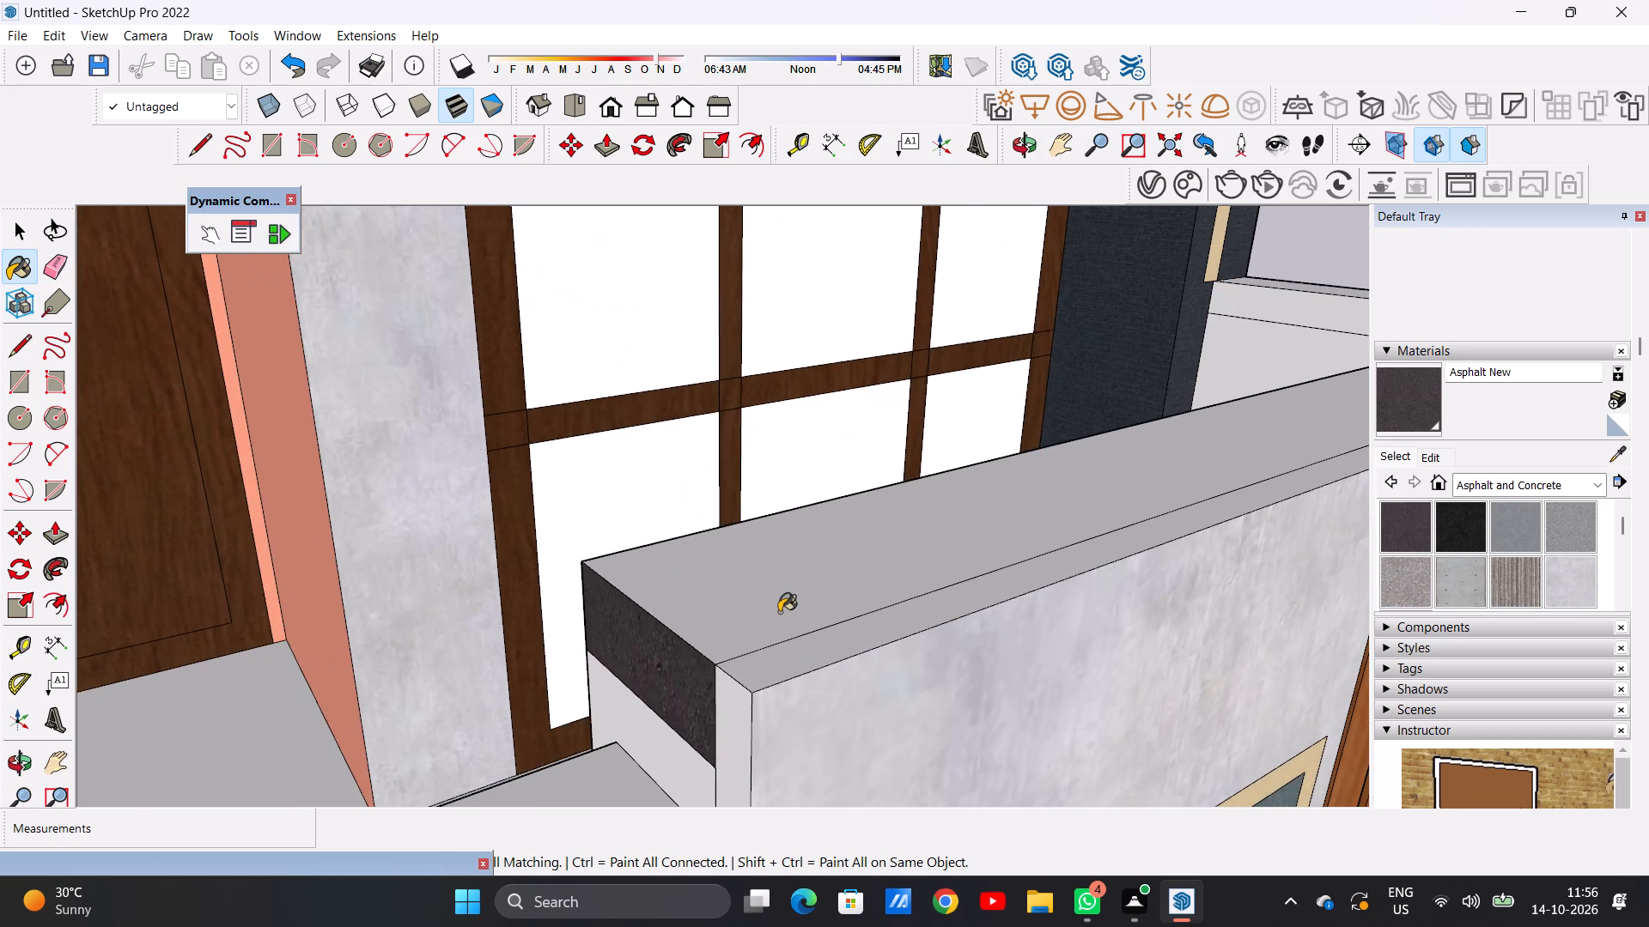
# Paint the inner faces of the boundary wall's top band, including the narrow strip at the inside corner, with Asphalt New.
pyautogui.scroll(-20, 668, 640)
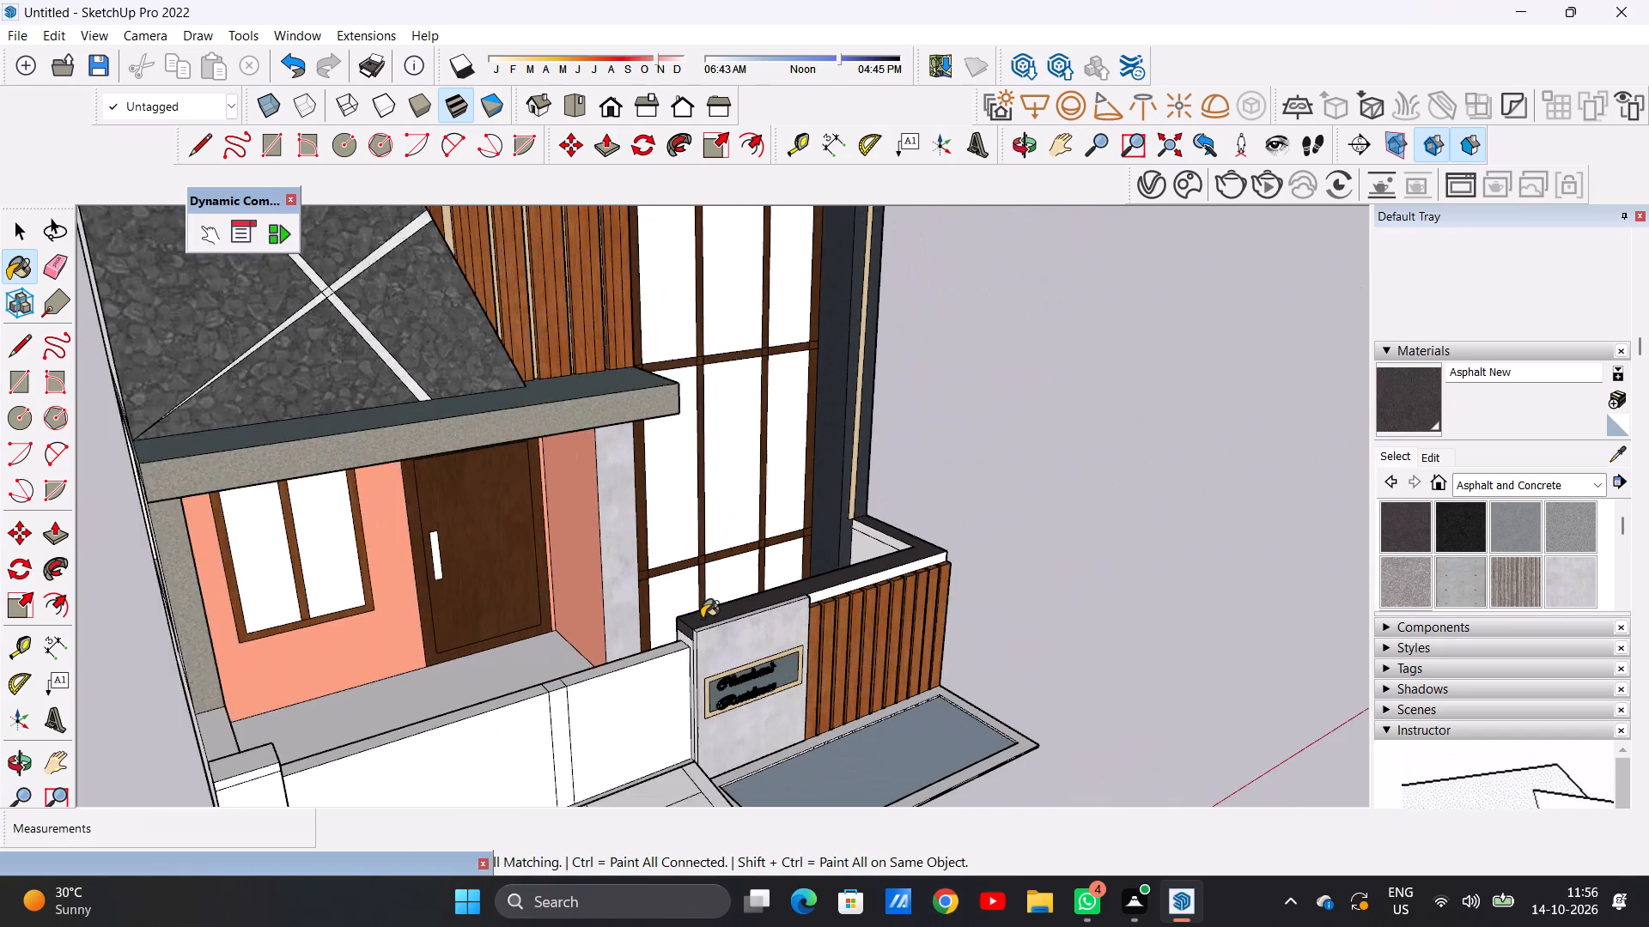
pyautogui.scroll(-6, 702, 618)
pyautogui.moveTo(838, 668); pyautogui.dragTo(641, 611, button='middle')
pyautogui.scroll(4, 799, 585)
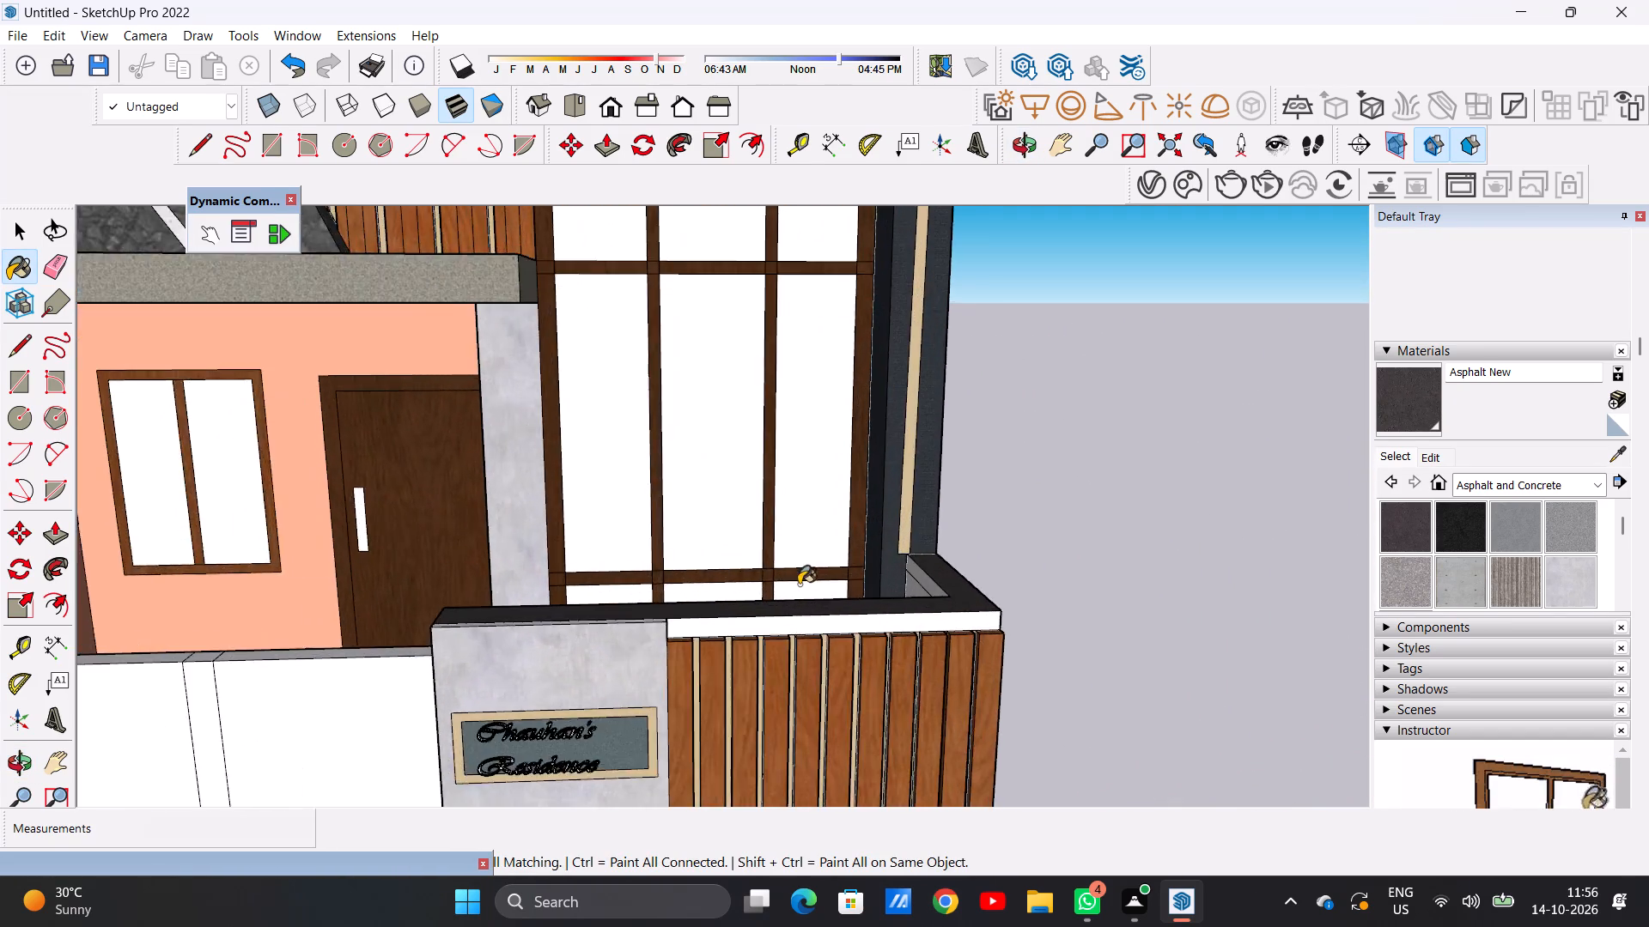
pyautogui.scroll(13, 799, 585)
pyautogui.scroll(-5, 886, 635)
pyautogui.moveTo(869, 530); pyautogui.dragTo(1098, 558, button='middle')
pyautogui.moveTo(699, 587); pyautogui.dragTo(964, 603, button='middle')
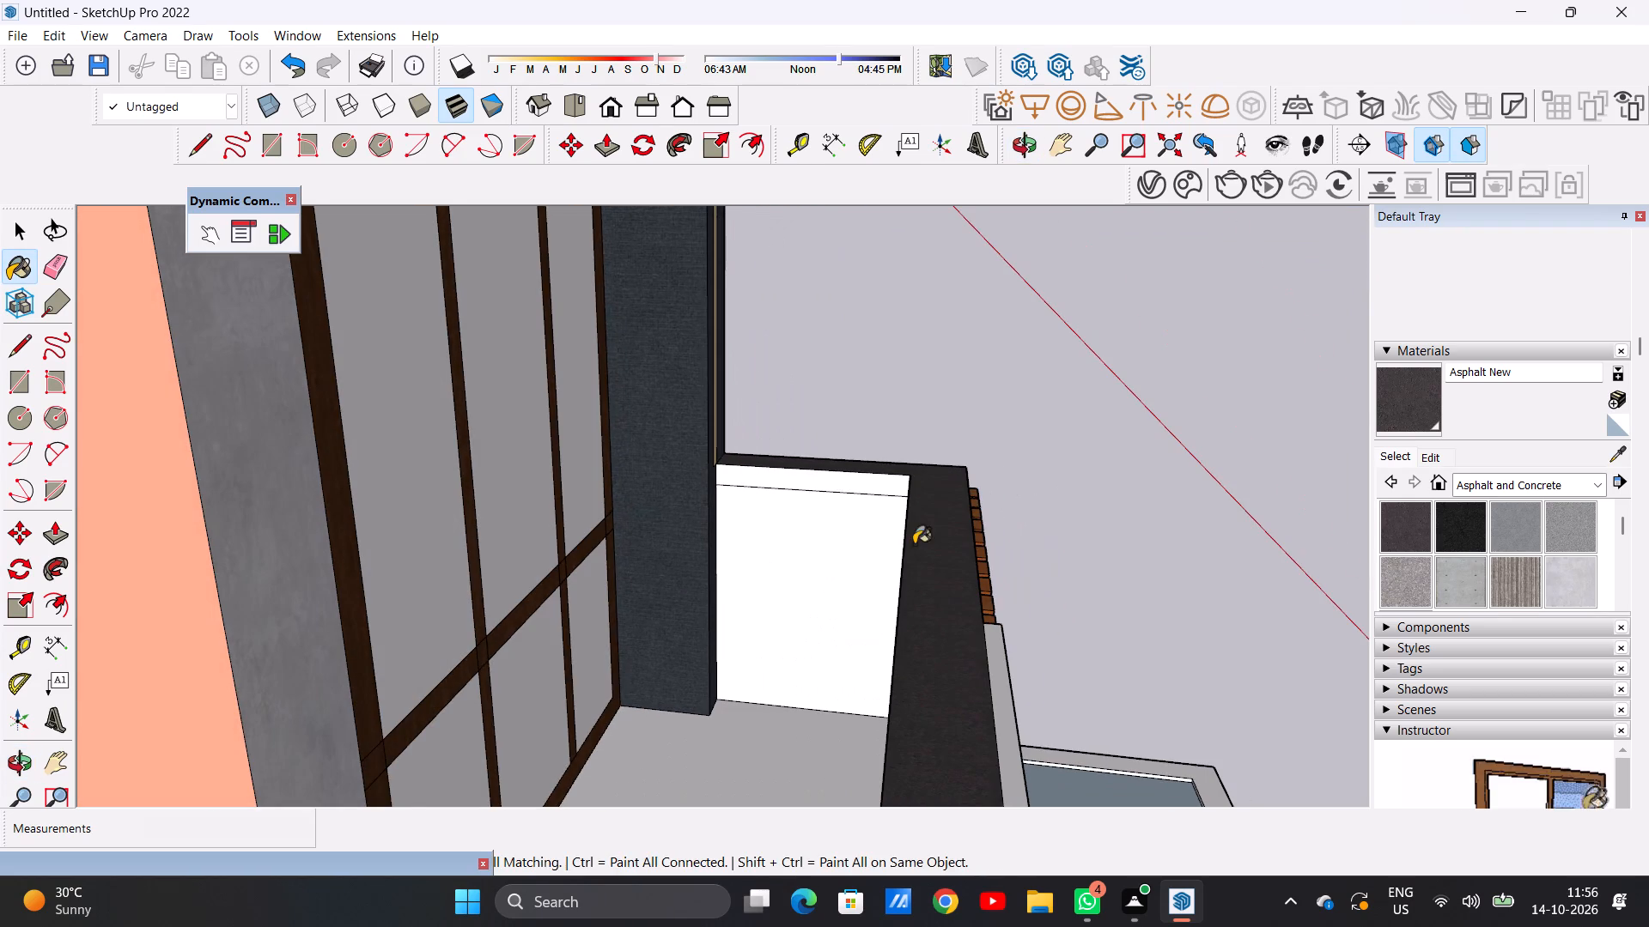
pyautogui.moveTo(981, 526); pyautogui.dragTo(1056, 517, button='middle')
pyautogui.scroll(12, 889, 505)
pyautogui.click(861, 441)
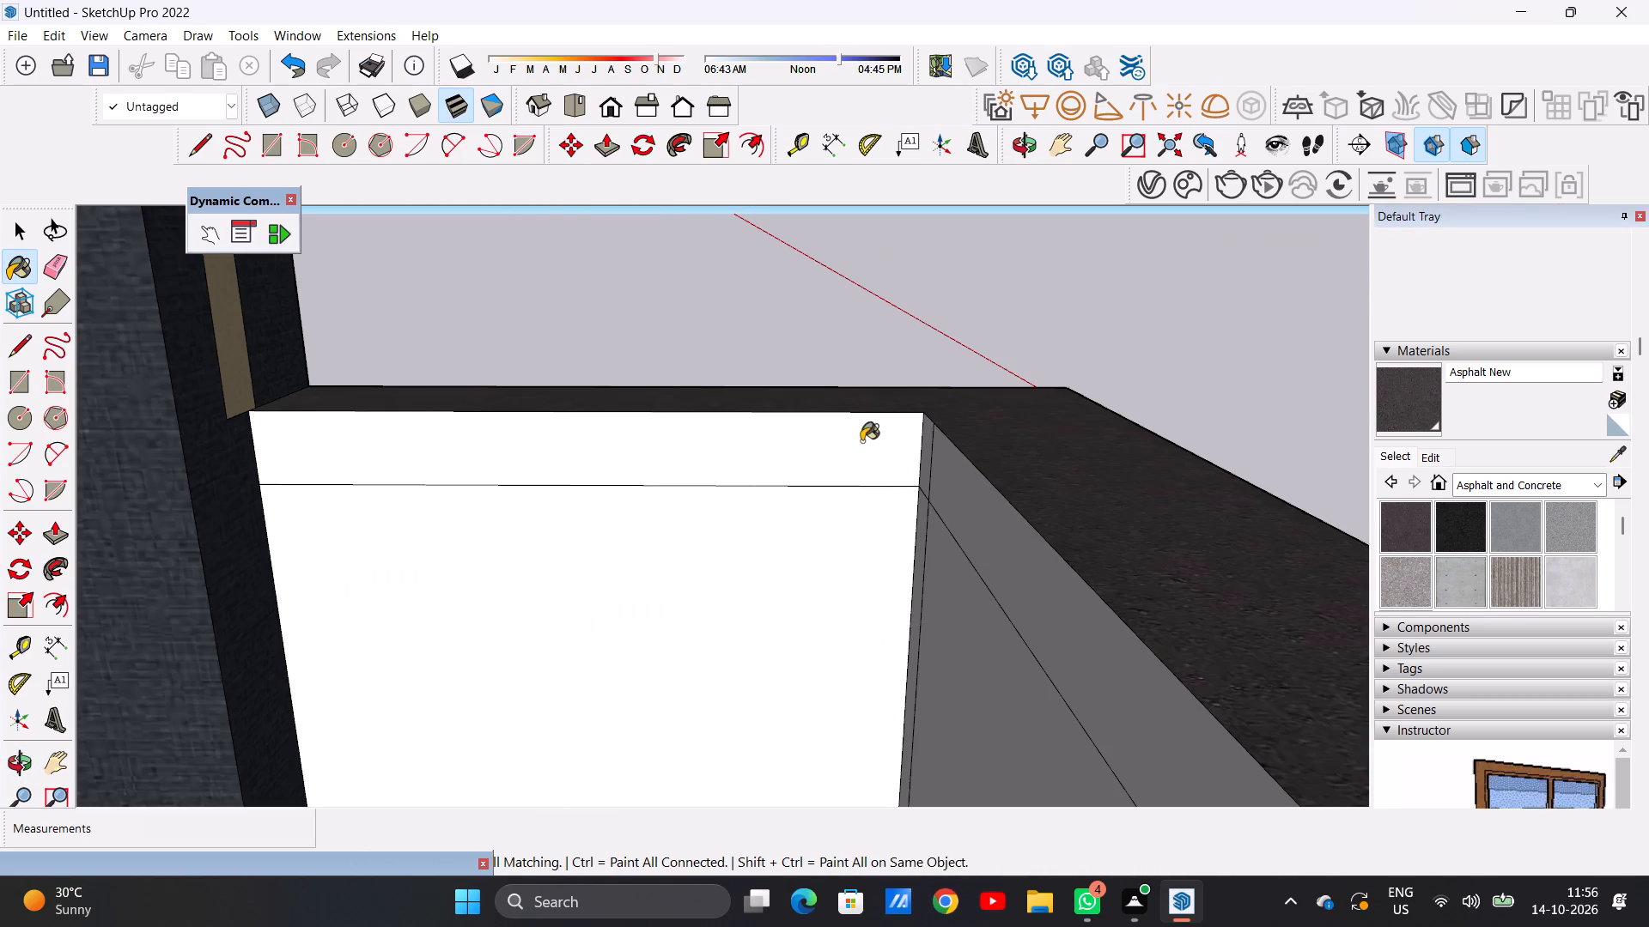
pyautogui.click(996, 507)
pyautogui.scroll(6, 916, 455)
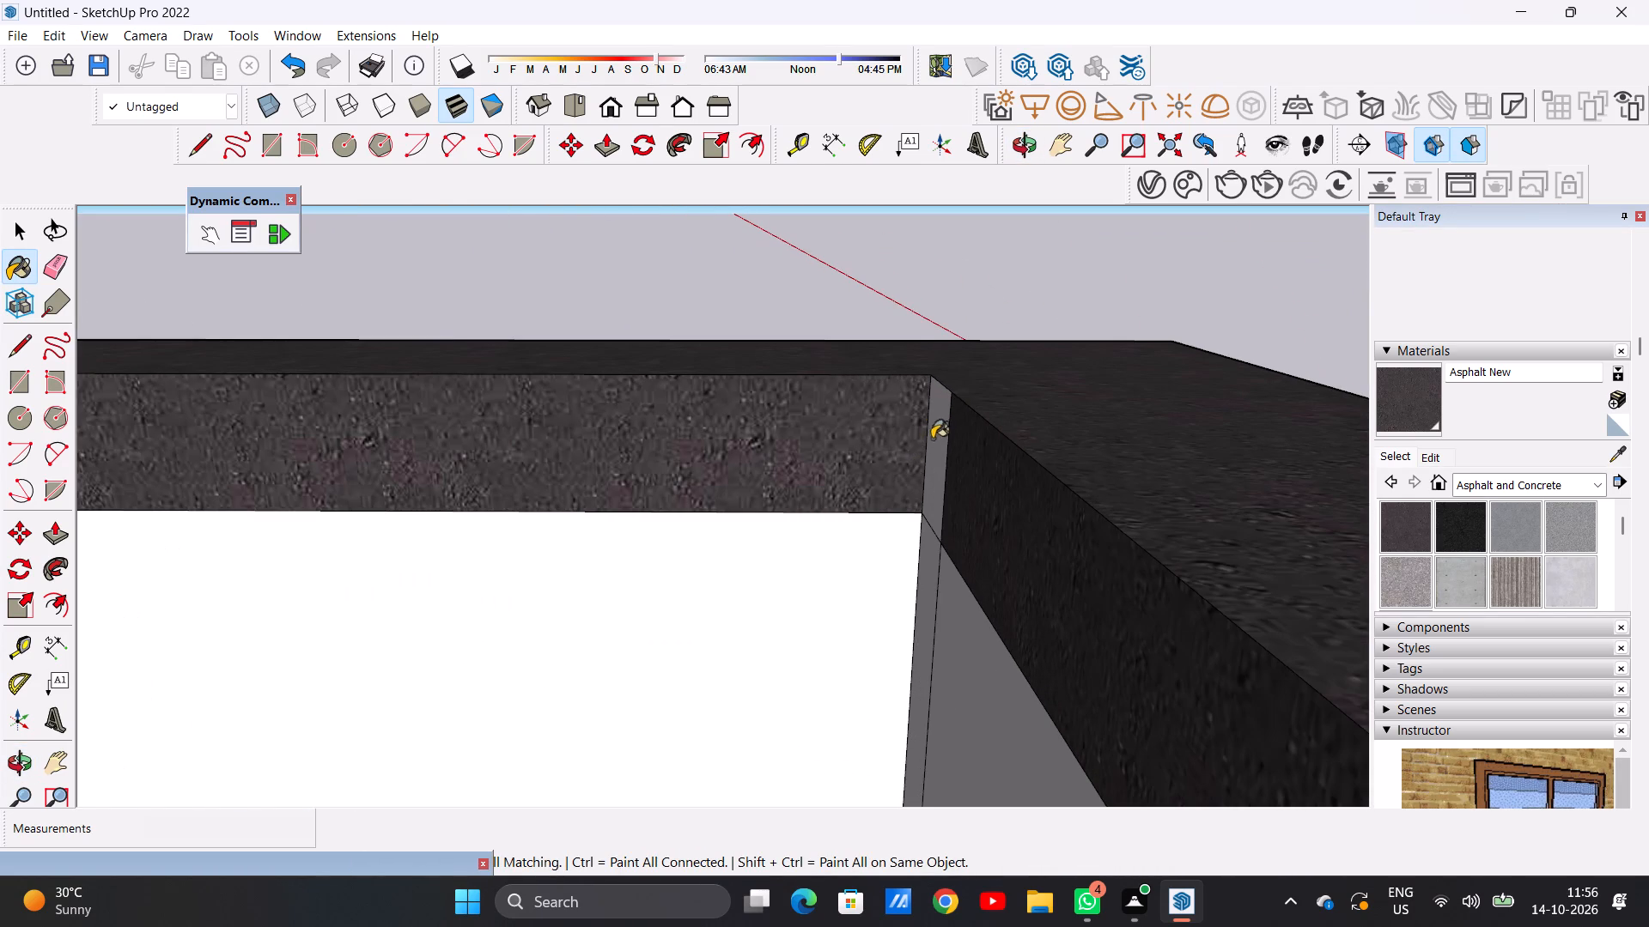
pyautogui.click(937, 446)
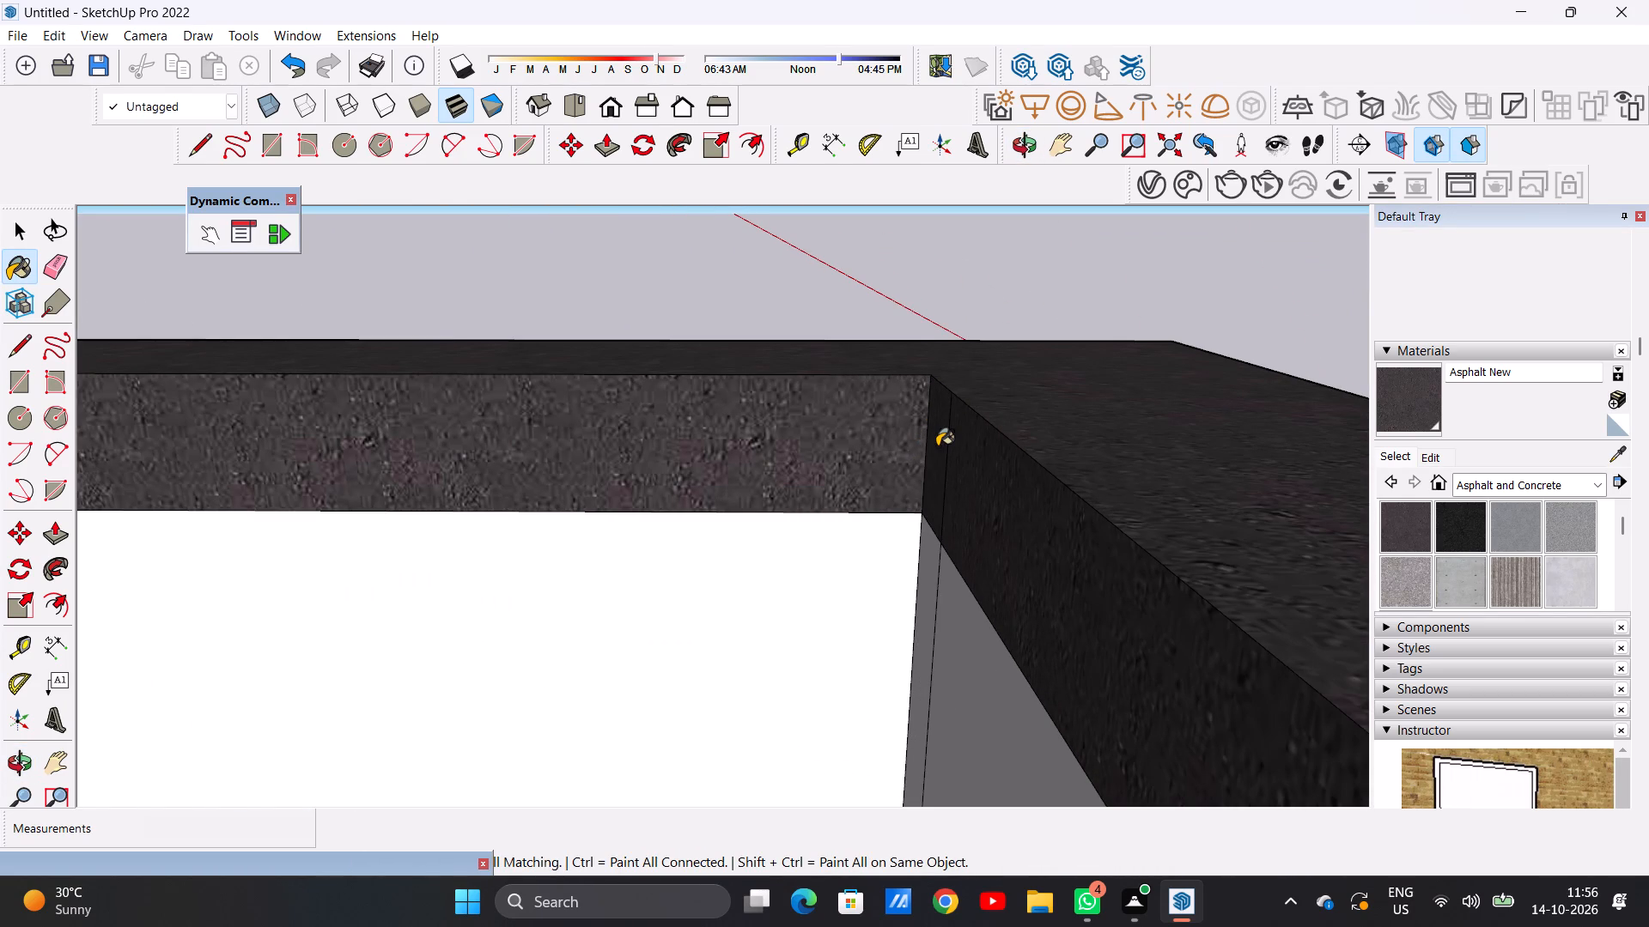
# Repaint the inner faces of the boundary wall's top band around the inside corner with Asphalt New.
pyautogui.click(1401, 530)
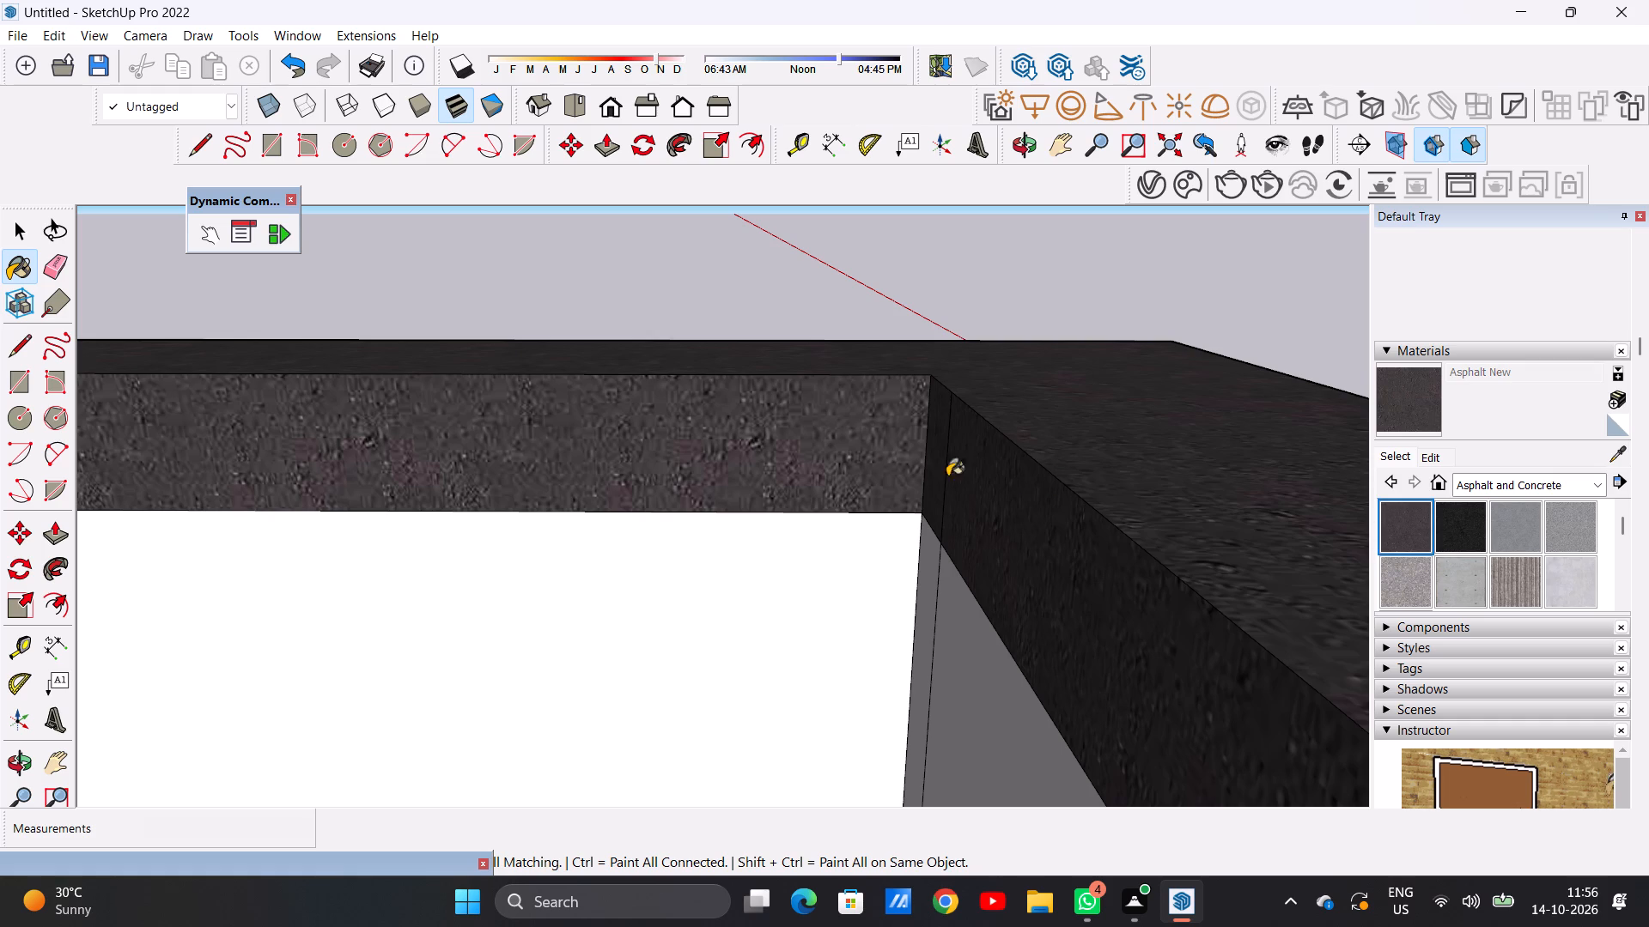
pyautogui.click(824, 433)
pyautogui.click(961, 472)
pyautogui.scroll(-20, 708, 470)
pyautogui.scroll(-7, 708, 470)
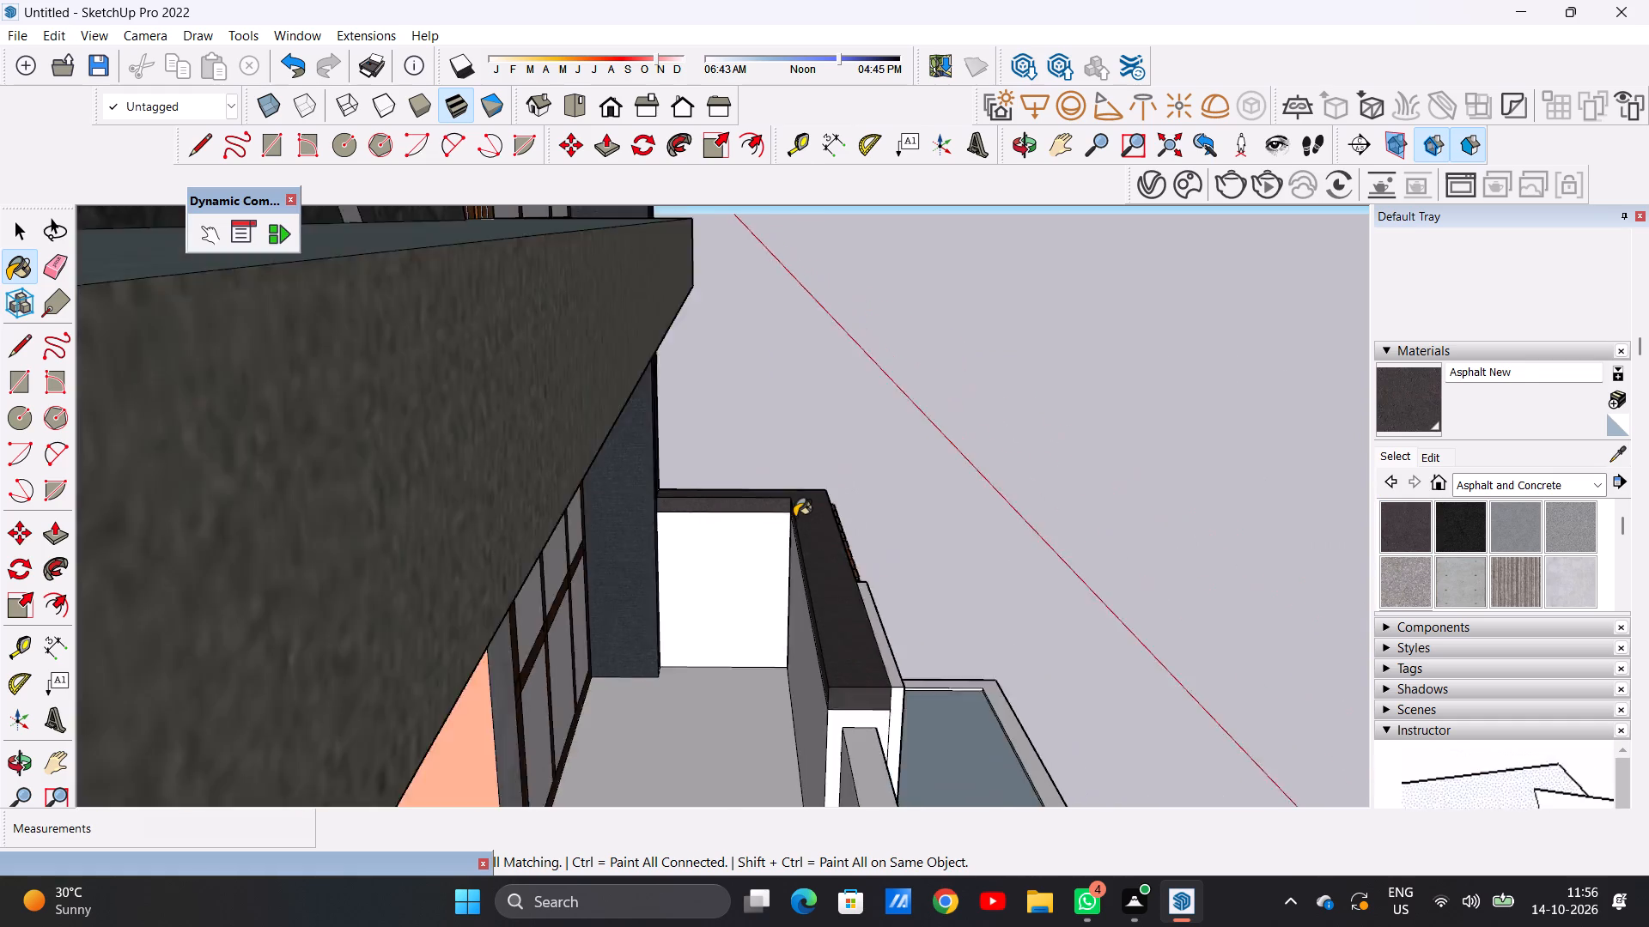
pyautogui.scroll(-5, 794, 517)
pyautogui.moveTo(968, 537); pyautogui.dragTo(363, 530, button='middle')
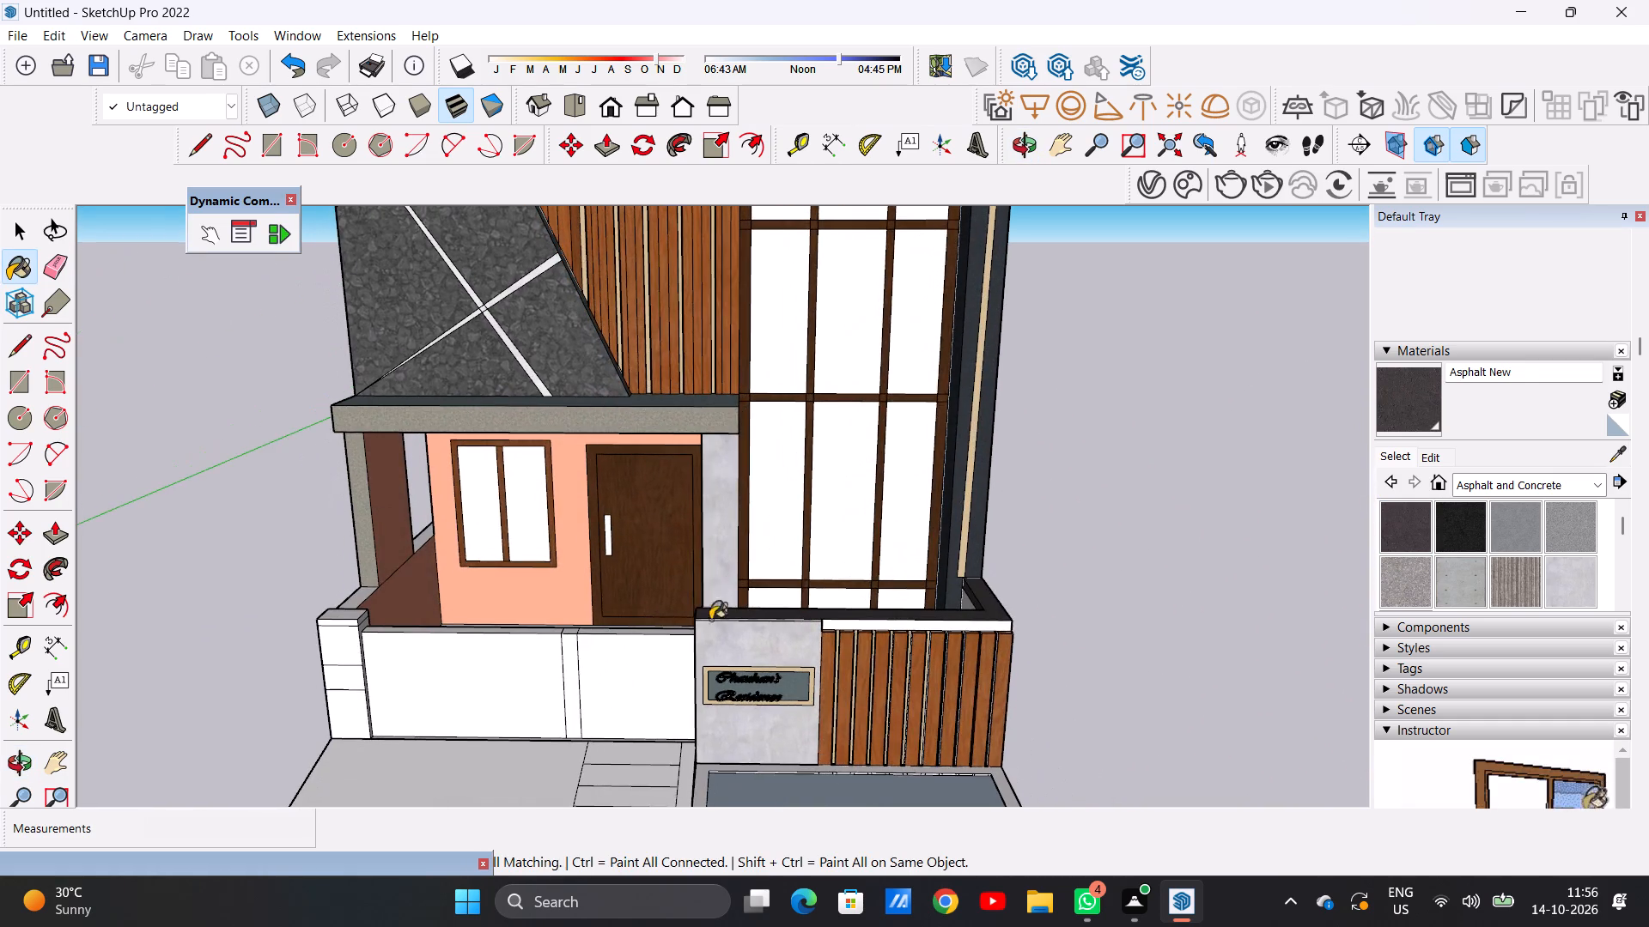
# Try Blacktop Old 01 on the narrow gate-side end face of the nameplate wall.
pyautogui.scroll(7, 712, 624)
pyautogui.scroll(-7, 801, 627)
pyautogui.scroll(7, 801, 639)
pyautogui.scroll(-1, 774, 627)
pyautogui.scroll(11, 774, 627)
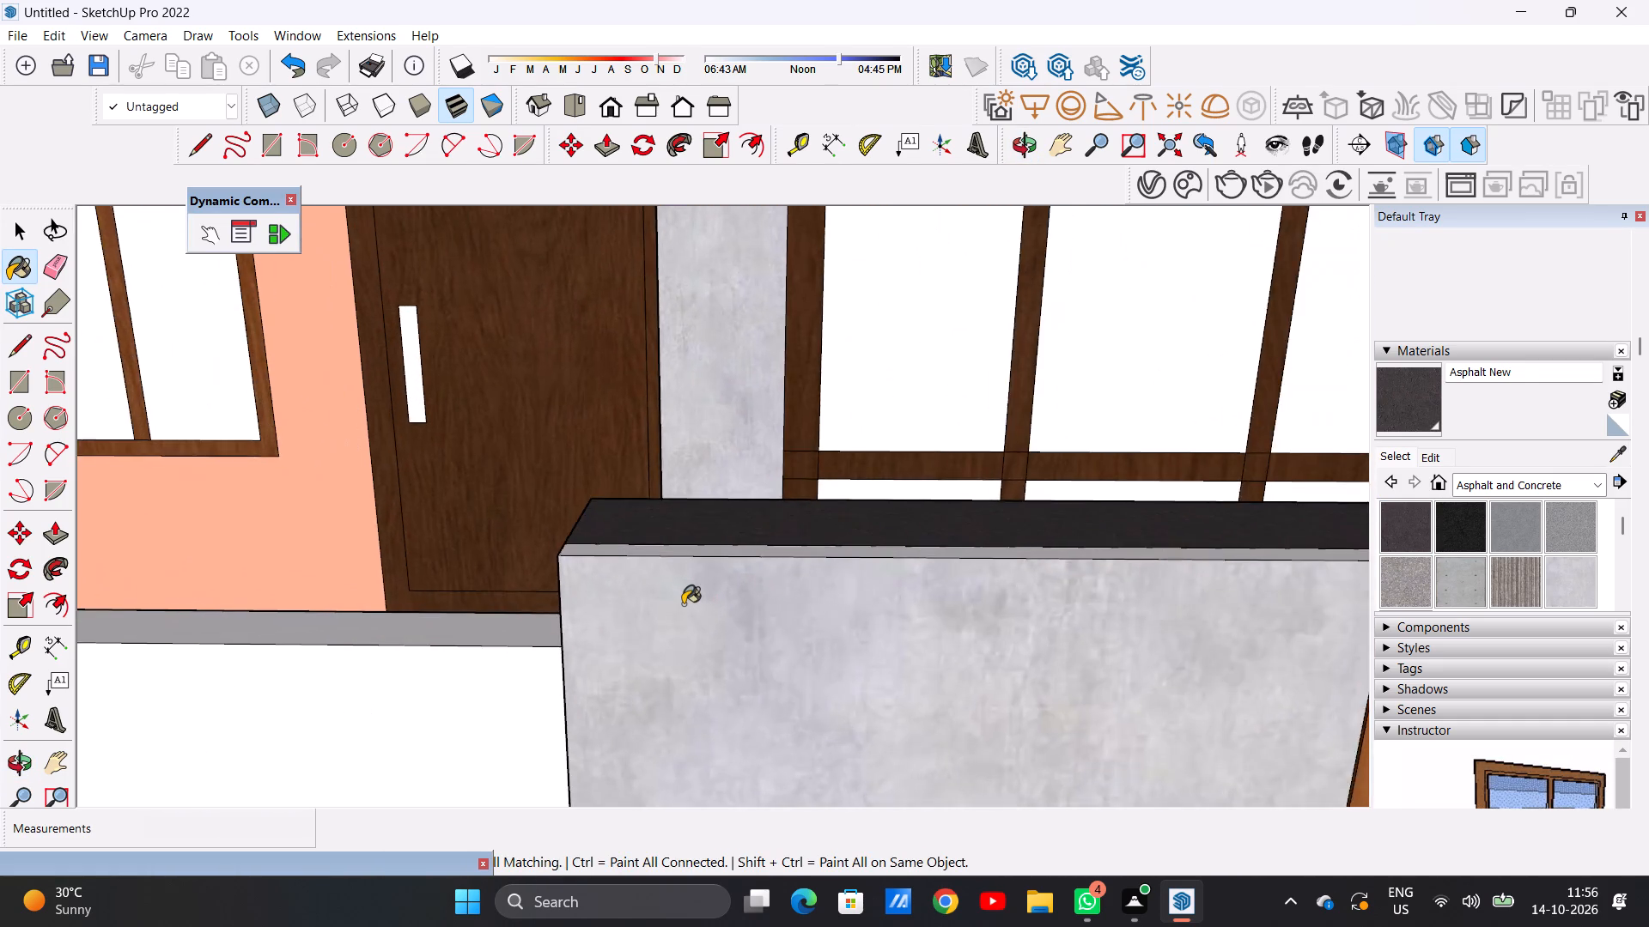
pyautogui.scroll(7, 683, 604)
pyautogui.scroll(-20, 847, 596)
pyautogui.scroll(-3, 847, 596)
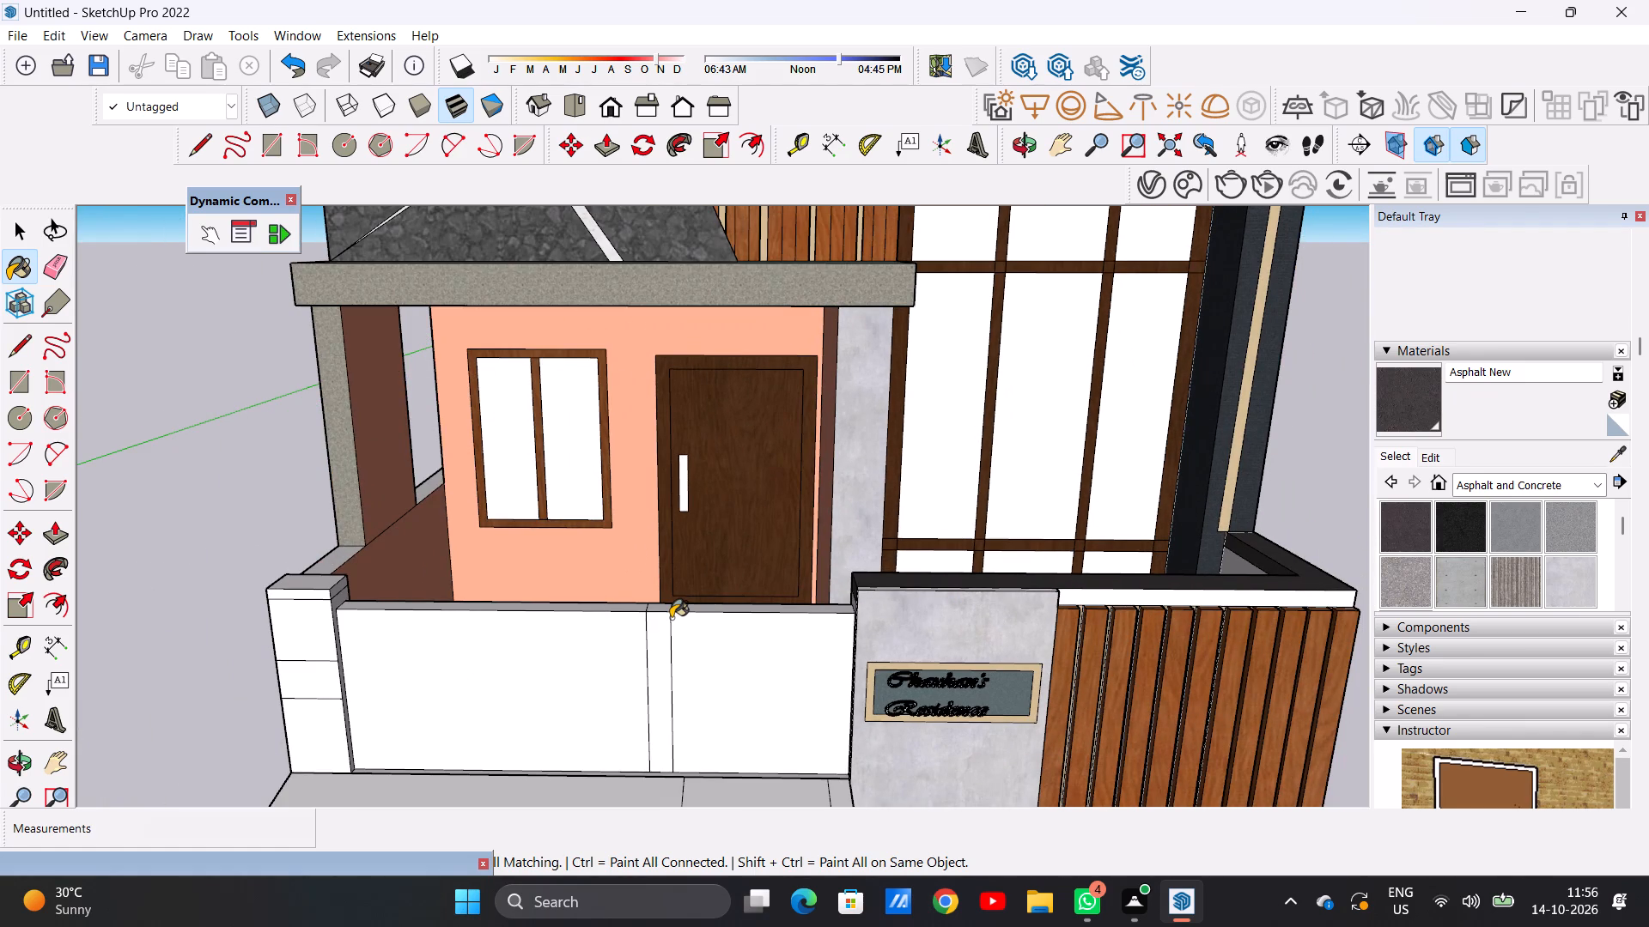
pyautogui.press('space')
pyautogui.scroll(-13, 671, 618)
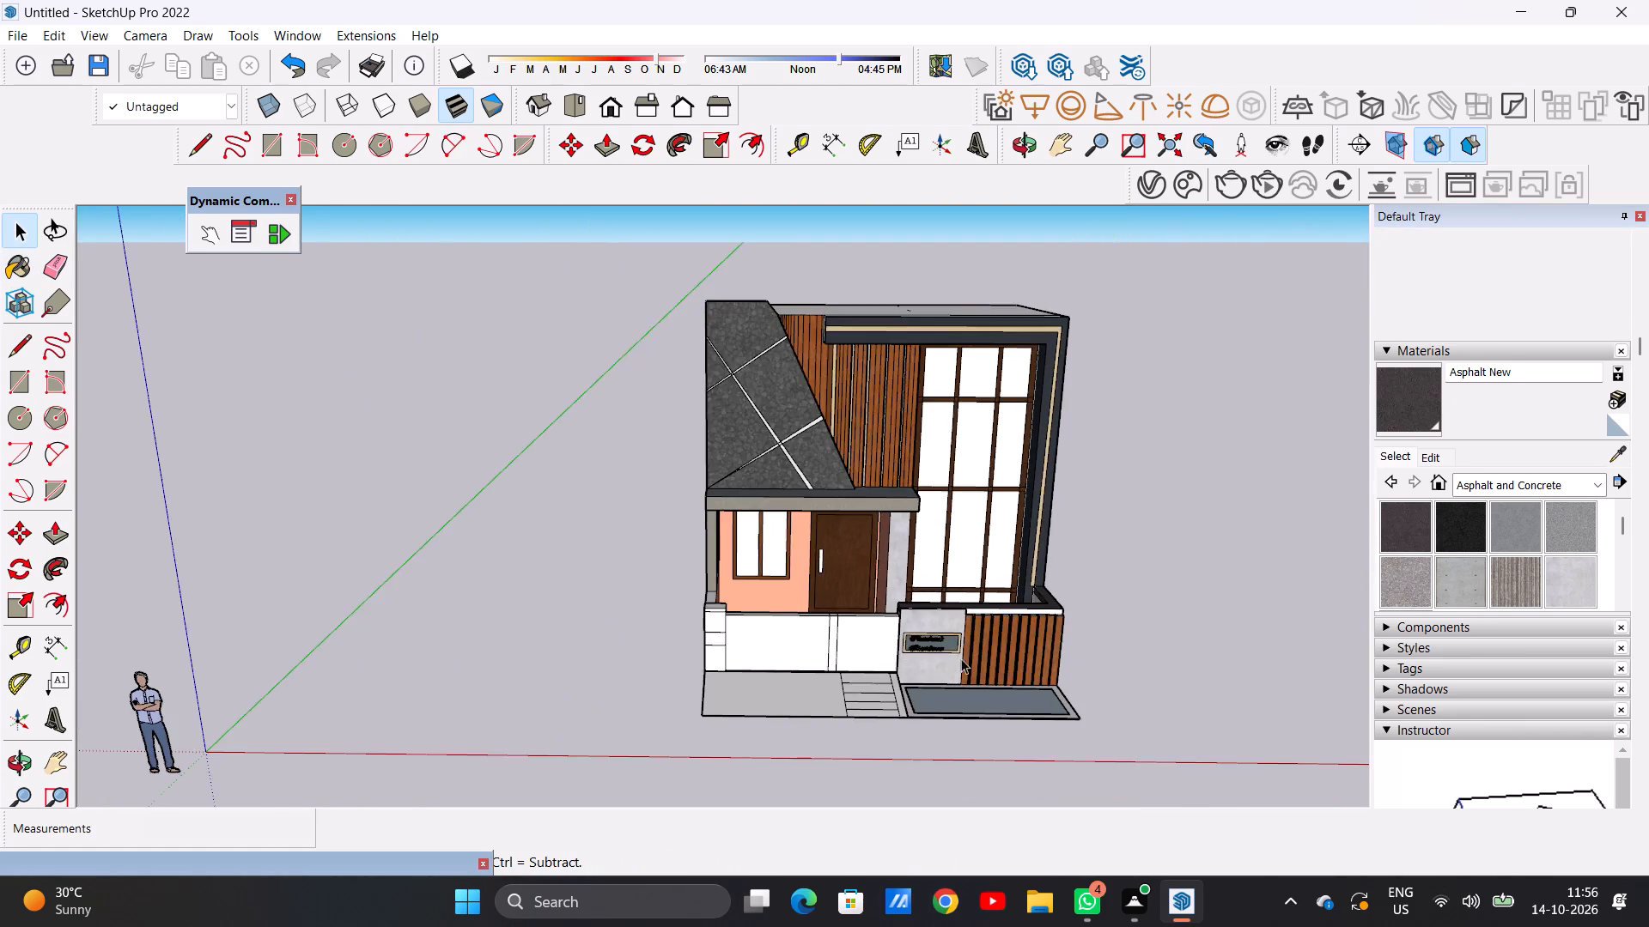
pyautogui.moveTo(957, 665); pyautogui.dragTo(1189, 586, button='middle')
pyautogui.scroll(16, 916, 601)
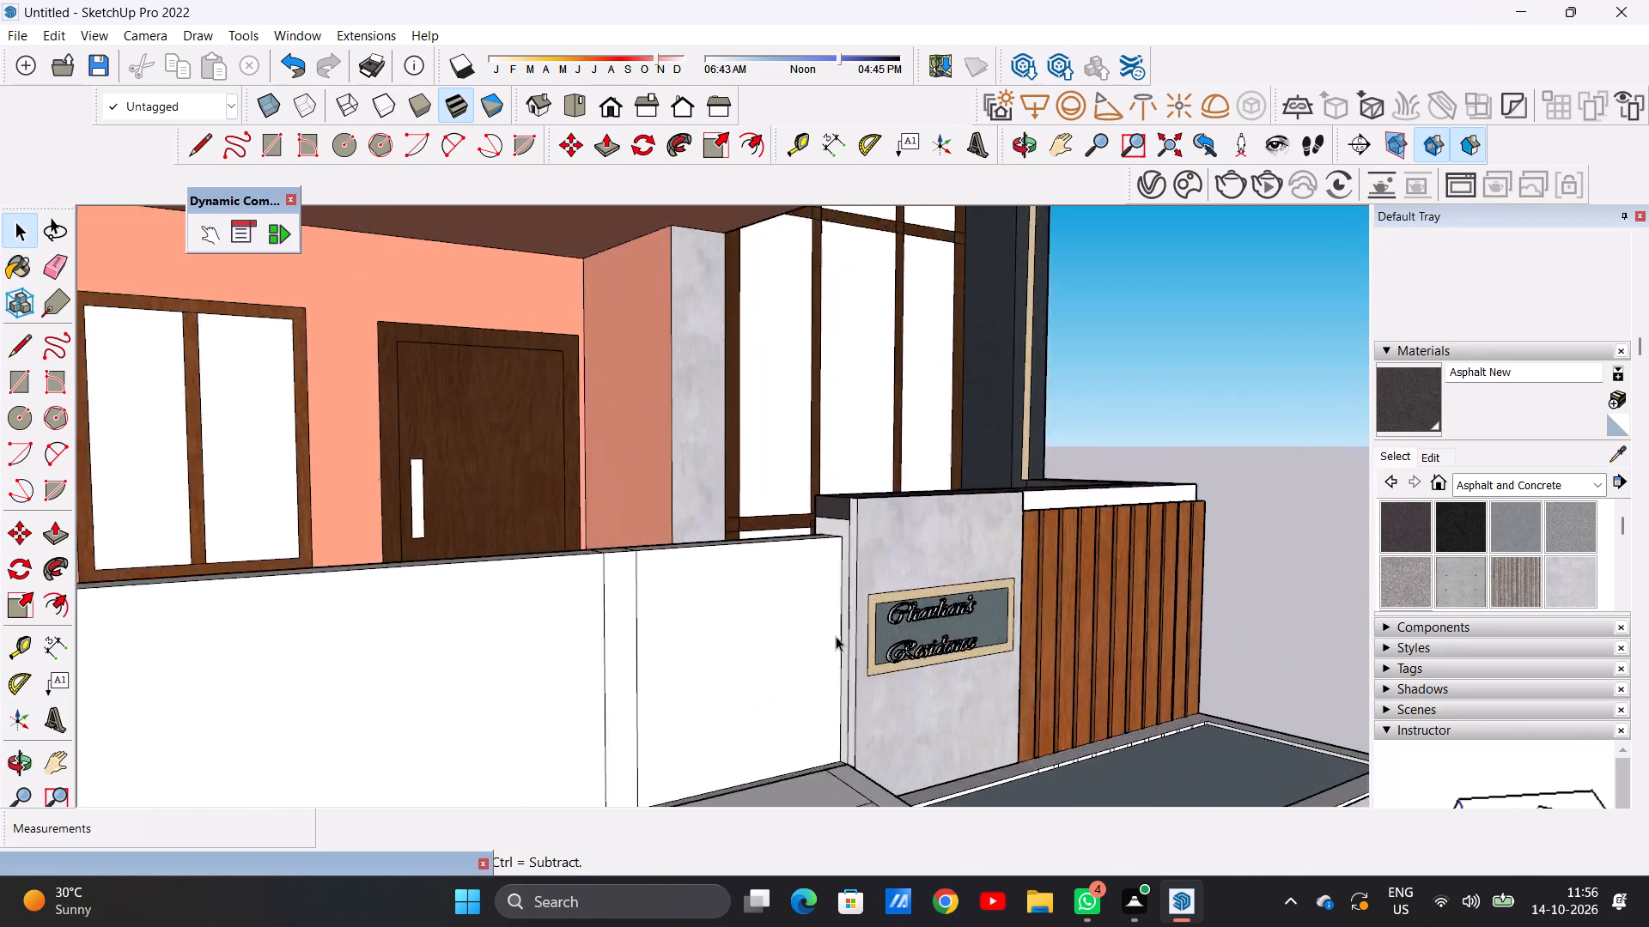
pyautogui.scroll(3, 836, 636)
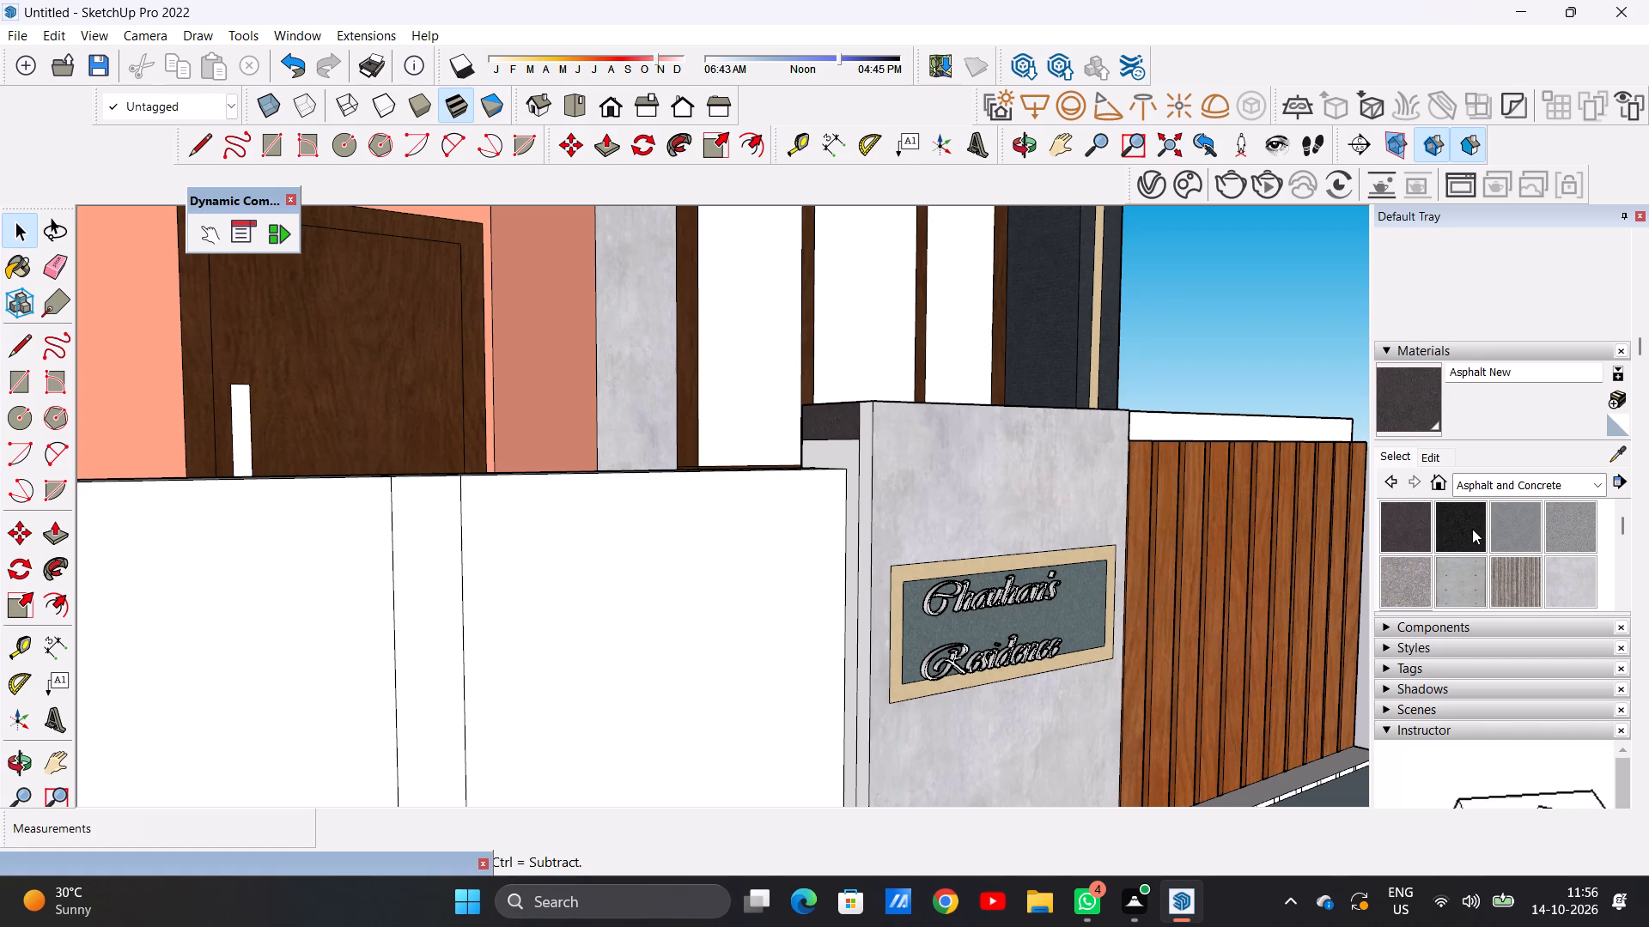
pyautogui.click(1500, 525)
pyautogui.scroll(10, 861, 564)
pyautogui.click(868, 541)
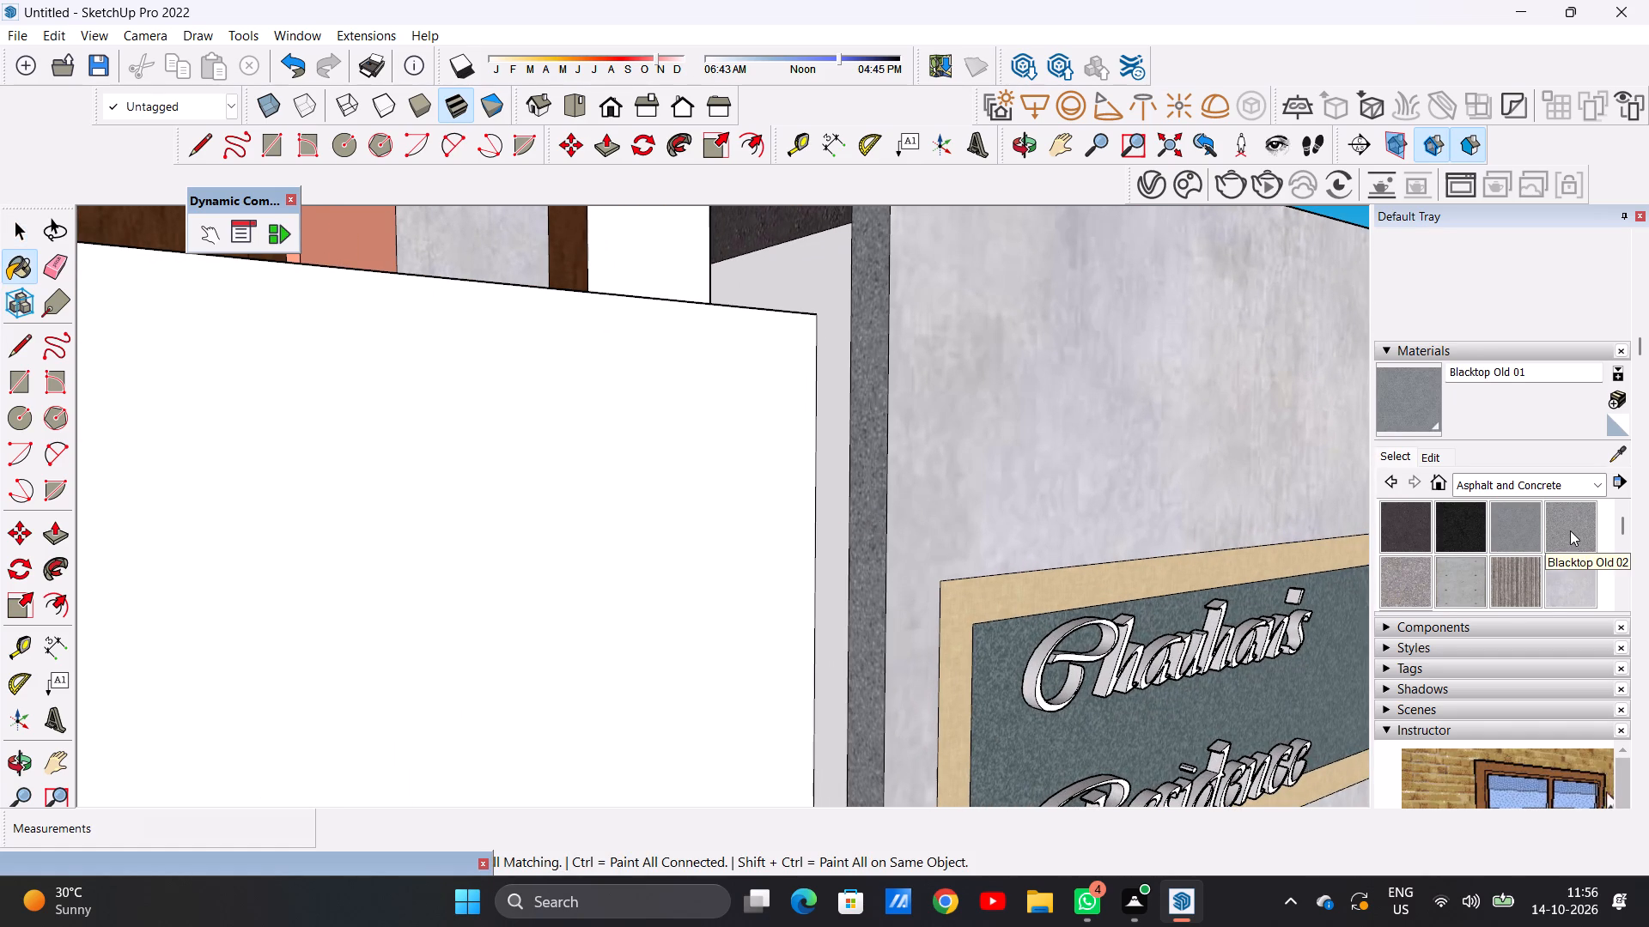
# Paint the two adjoining narrow gate-side end faces of the nameplate wall with Concrete Form 4x8.
pyautogui.click(1463, 580)
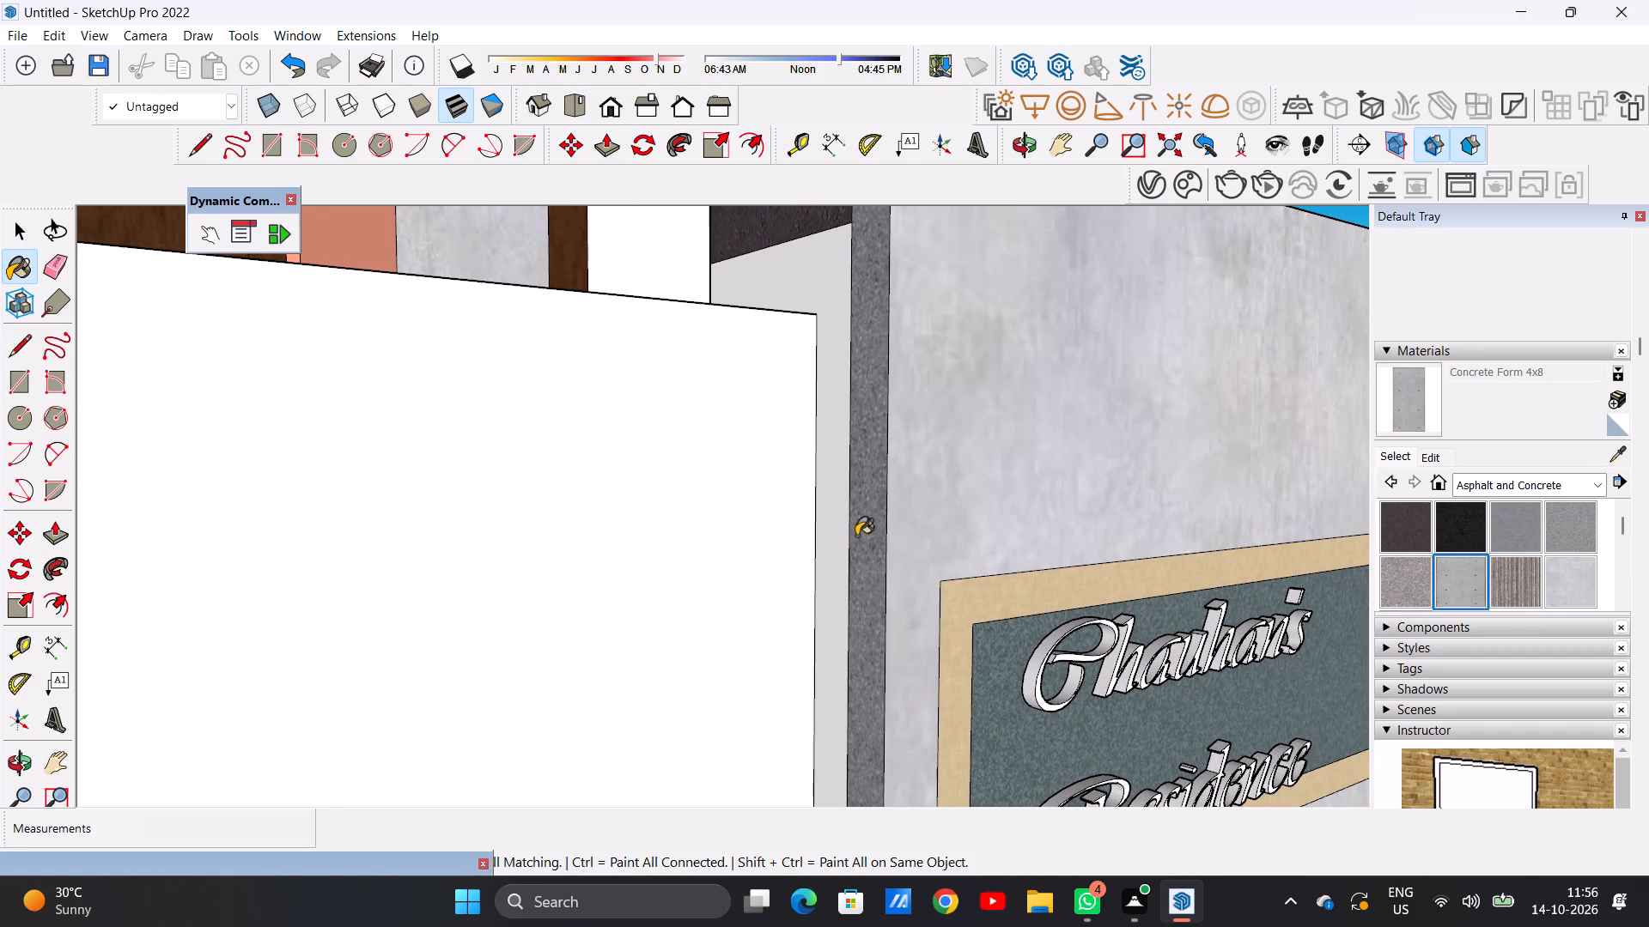
pyautogui.click(862, 532)
pyautogui.click(829, 524)
pyautogui.scroll(2, 860, 542)
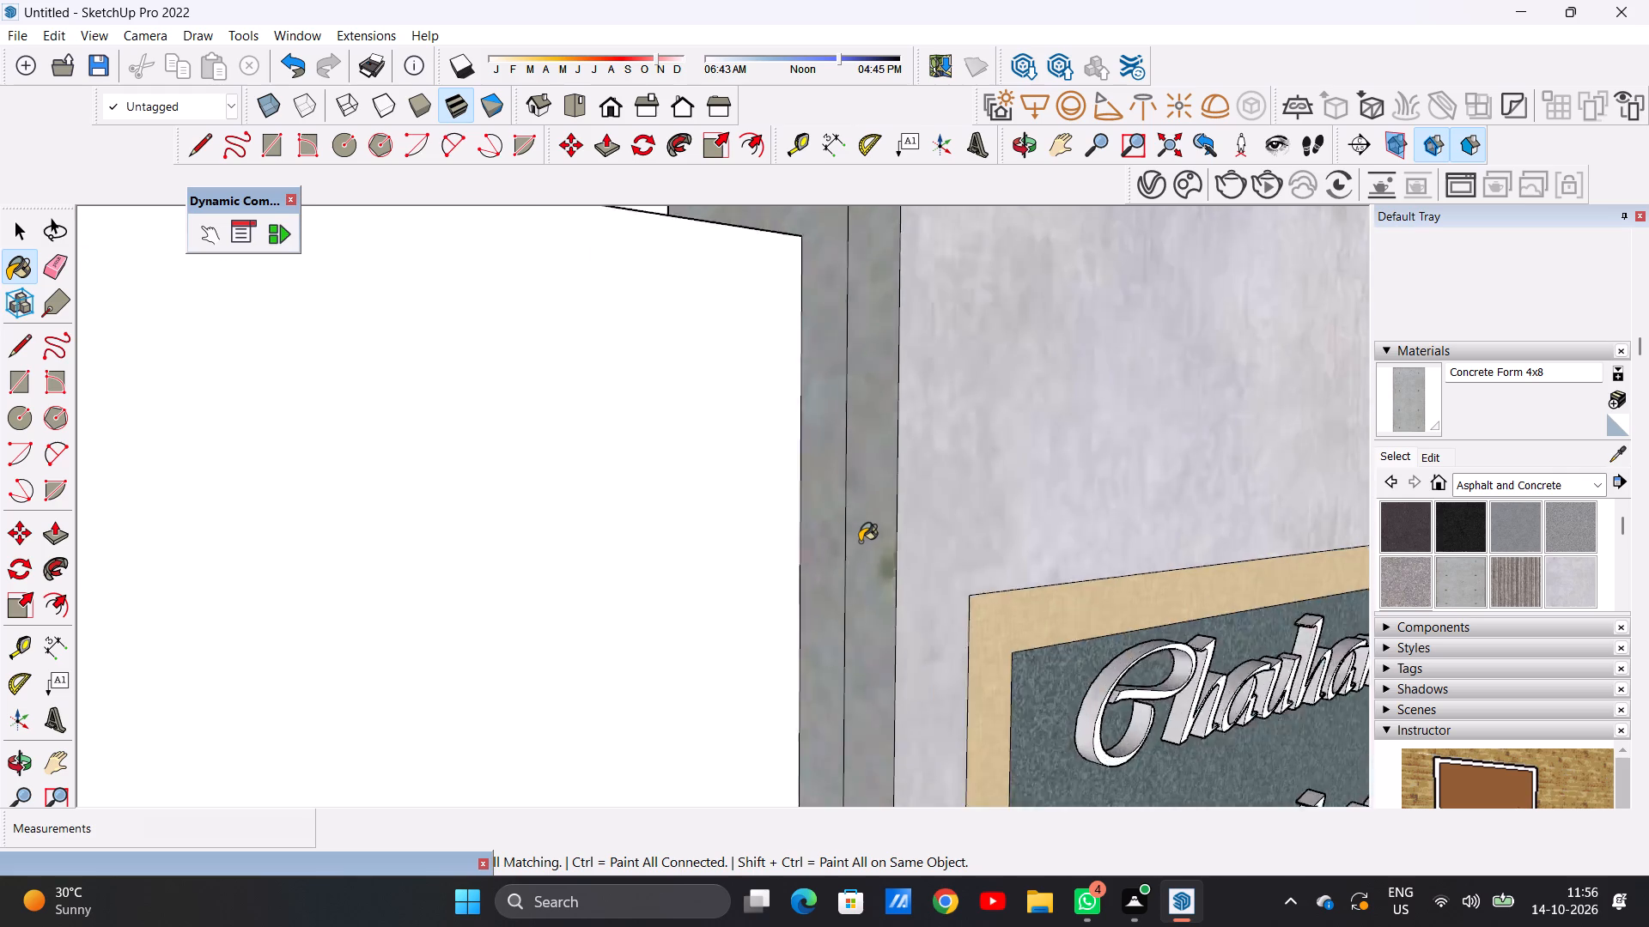
pyautogui.scroll(7, 860, 542)
pyautogui.scroll(-2, 869, 576)
pyautogui.scroll(3, 869, 576)
pyautogui.scroll(-20, 895, 596)
pyautogui.scroll(-11, 895, 596)
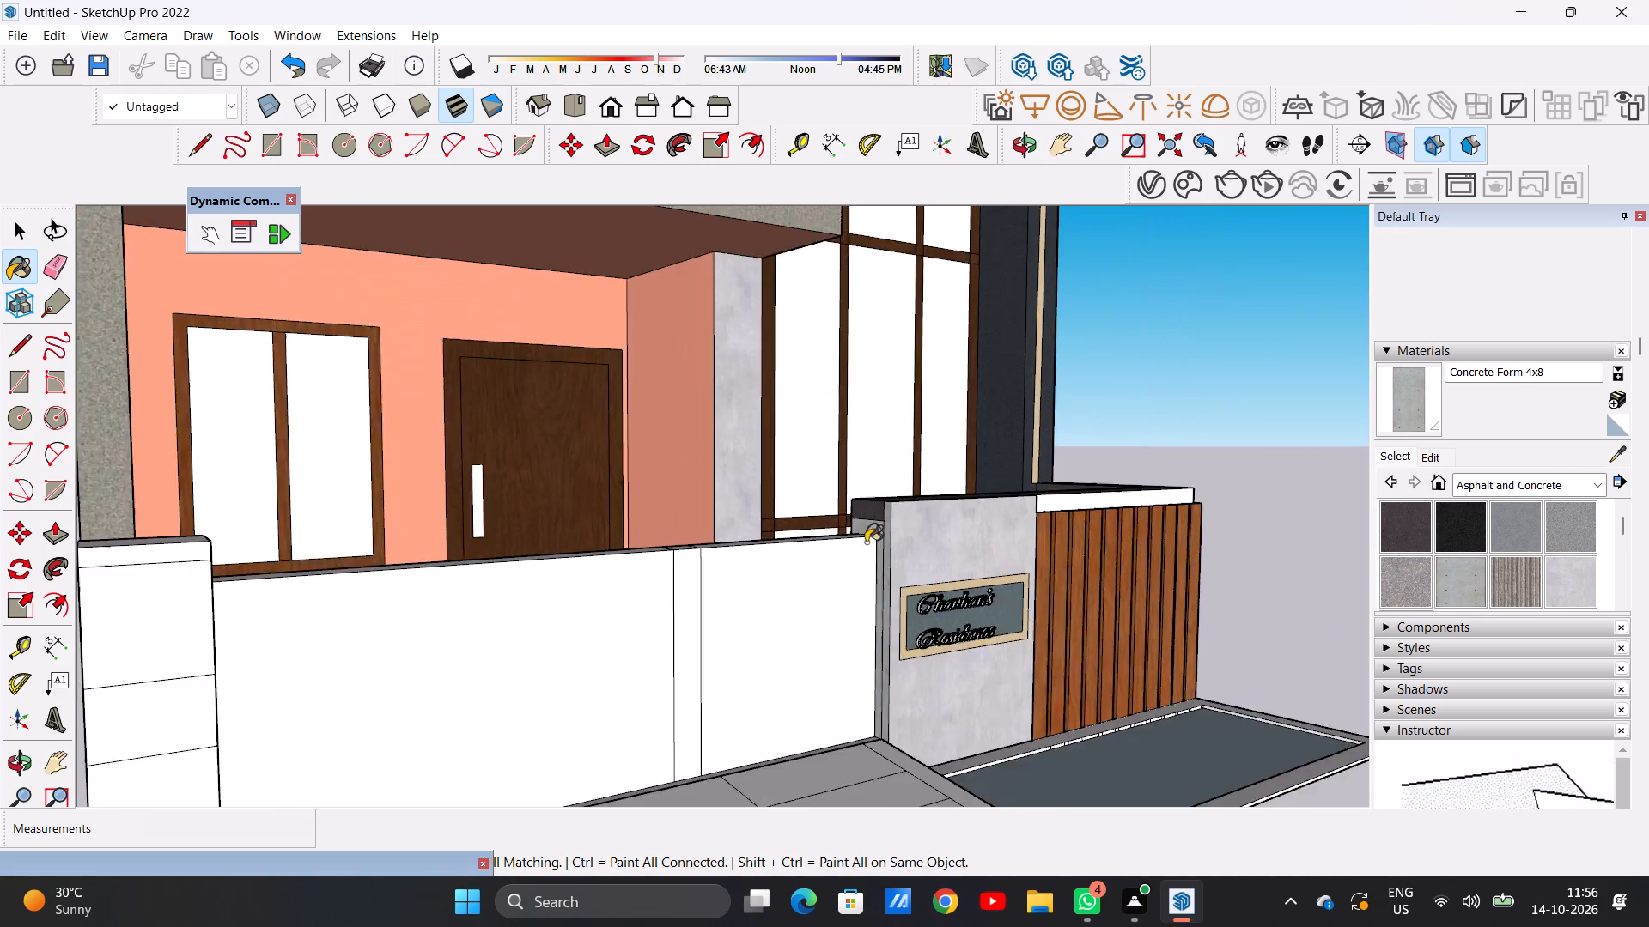
# Paint the gate-facing side of the pillar at the gate's far end with Concrete Form 4x8.
pyautogui.scroll(-5, 866, 542)
pyautogui.moveTo(975, 580); pyautogui.dragTo(703, 576, button='middle')
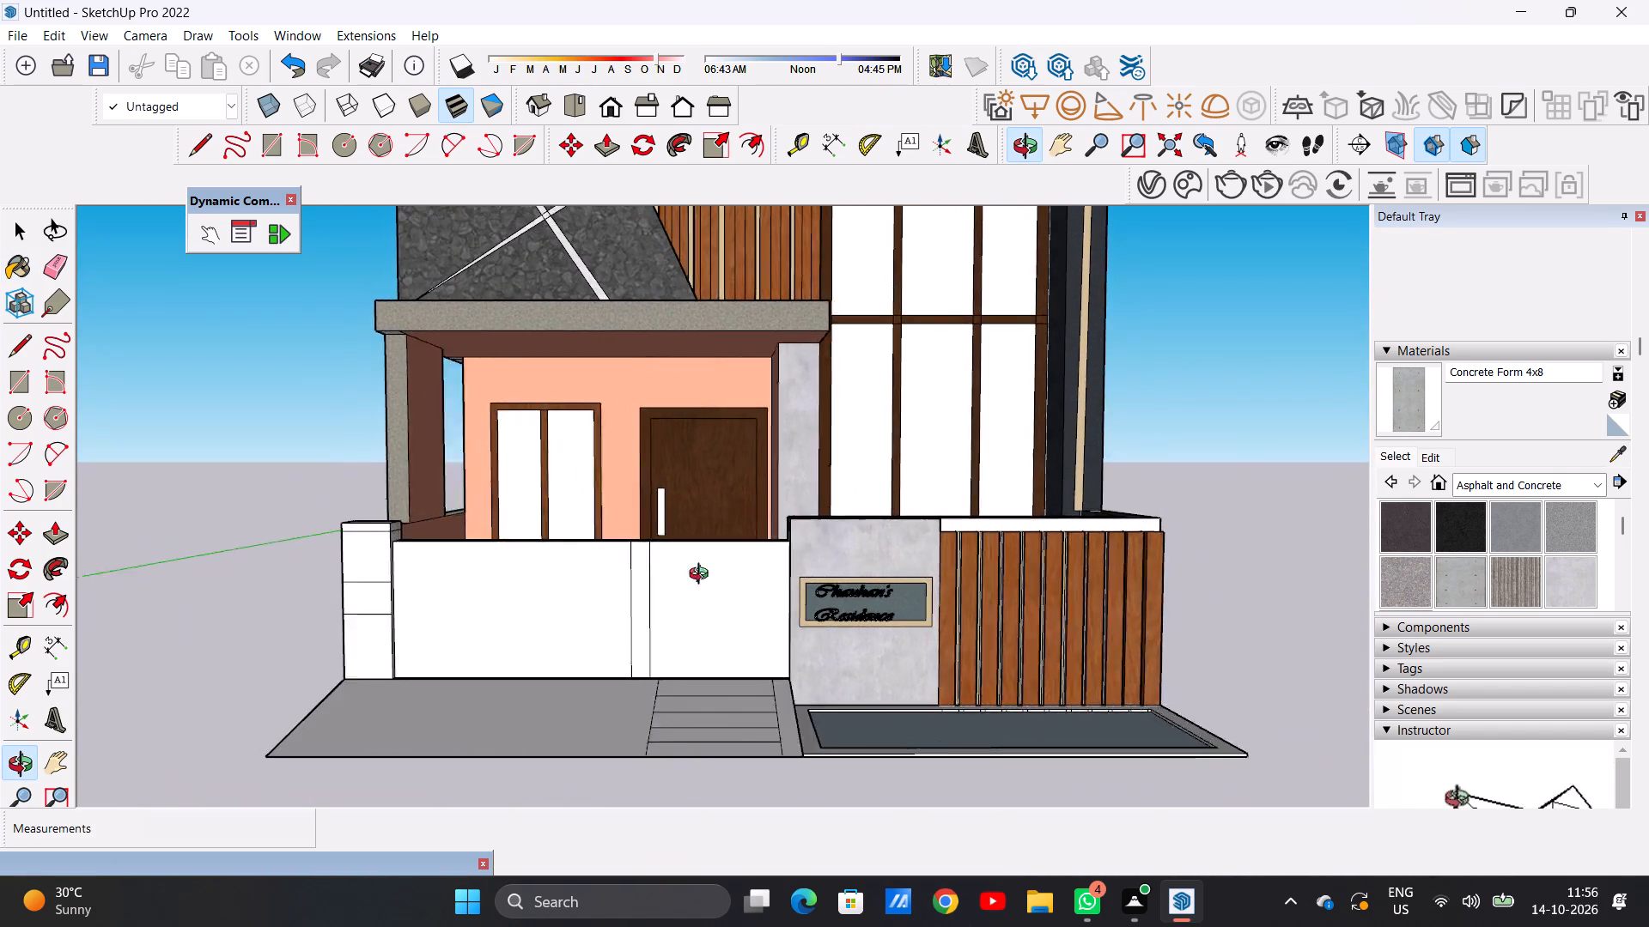
pyautogui.moveTo(703, 576); pyautogui.dragTo(633, 605, button='middle')
pyautogui.scroll(5, 389, 546)
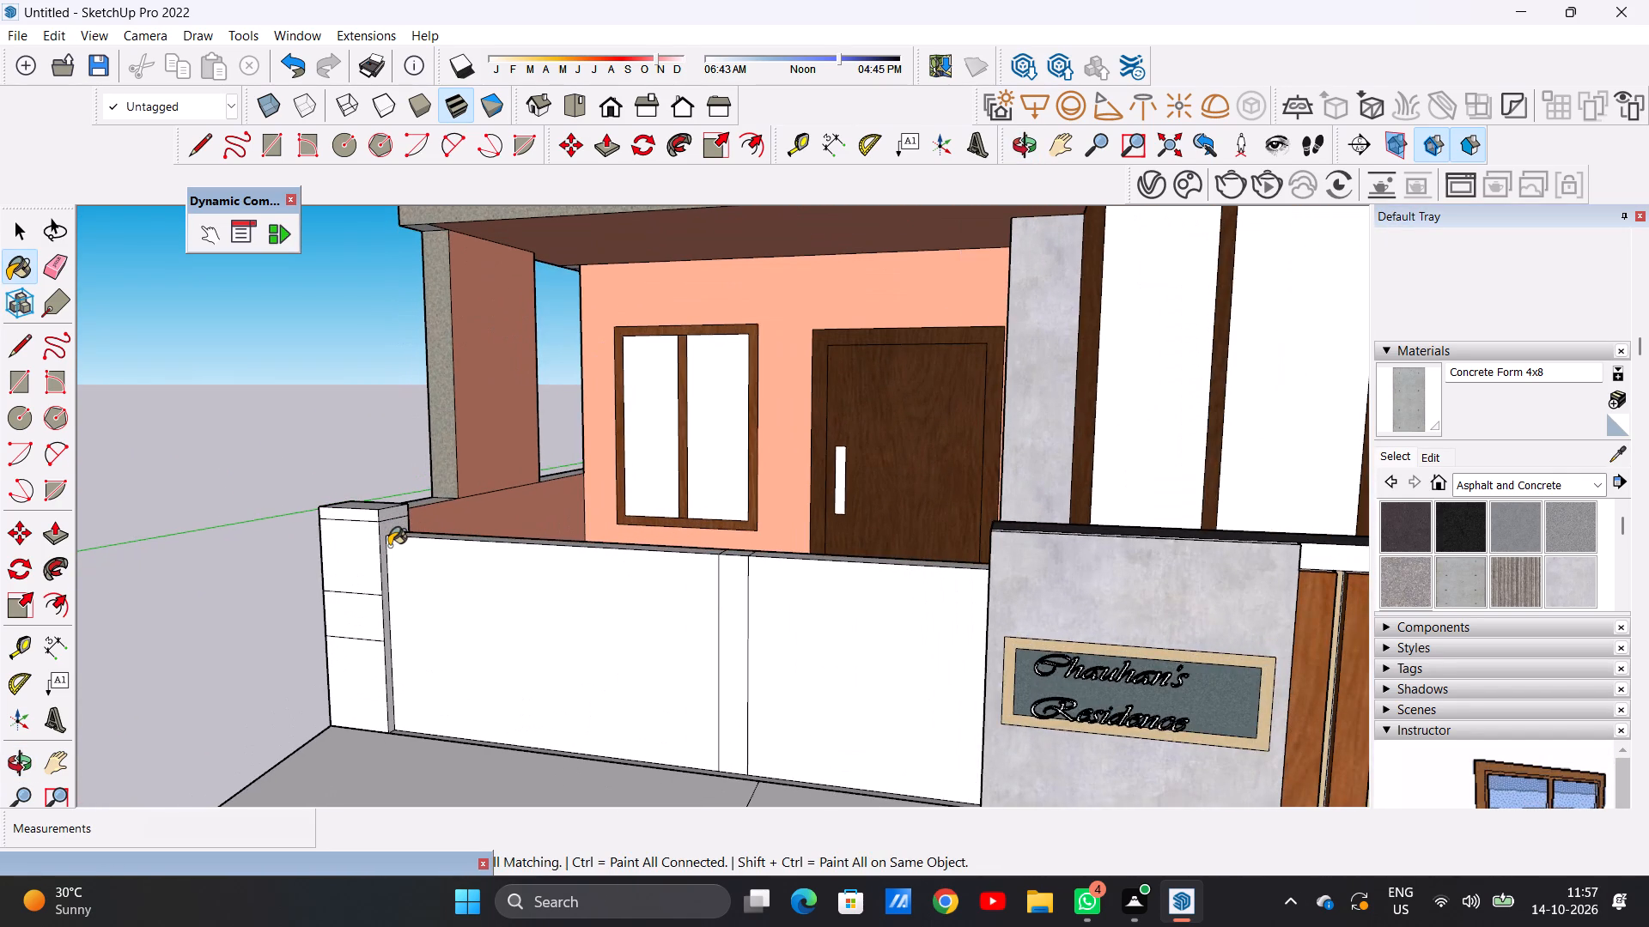
pyautogui.scroll(4, 389, 546)
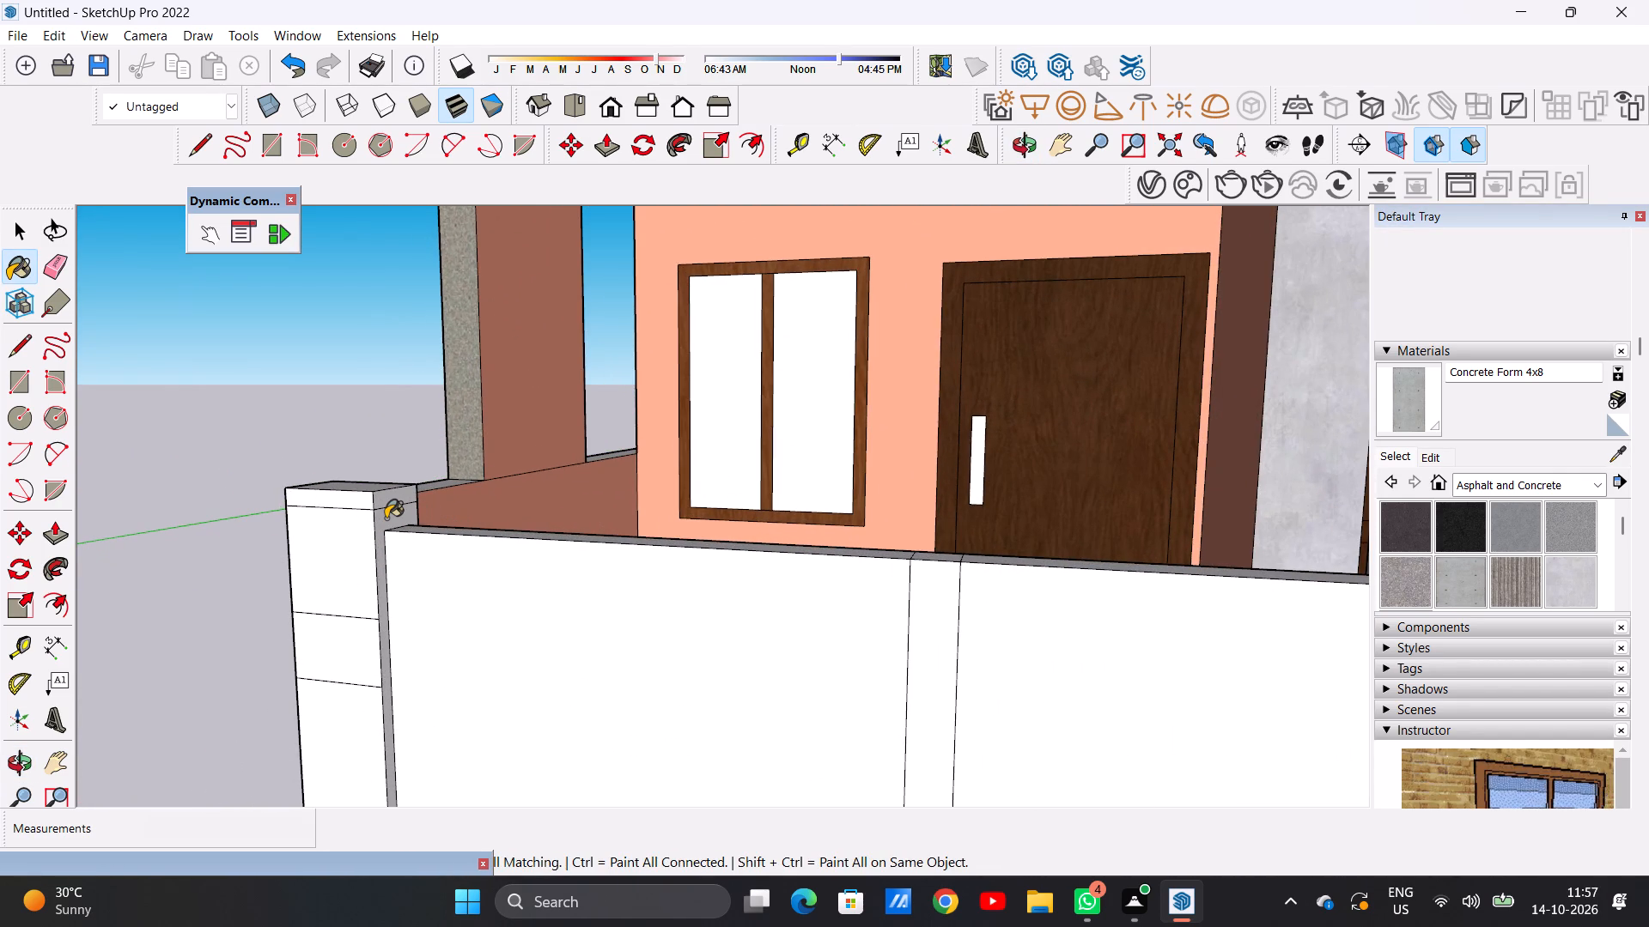
pyautogui.click(386, 518)
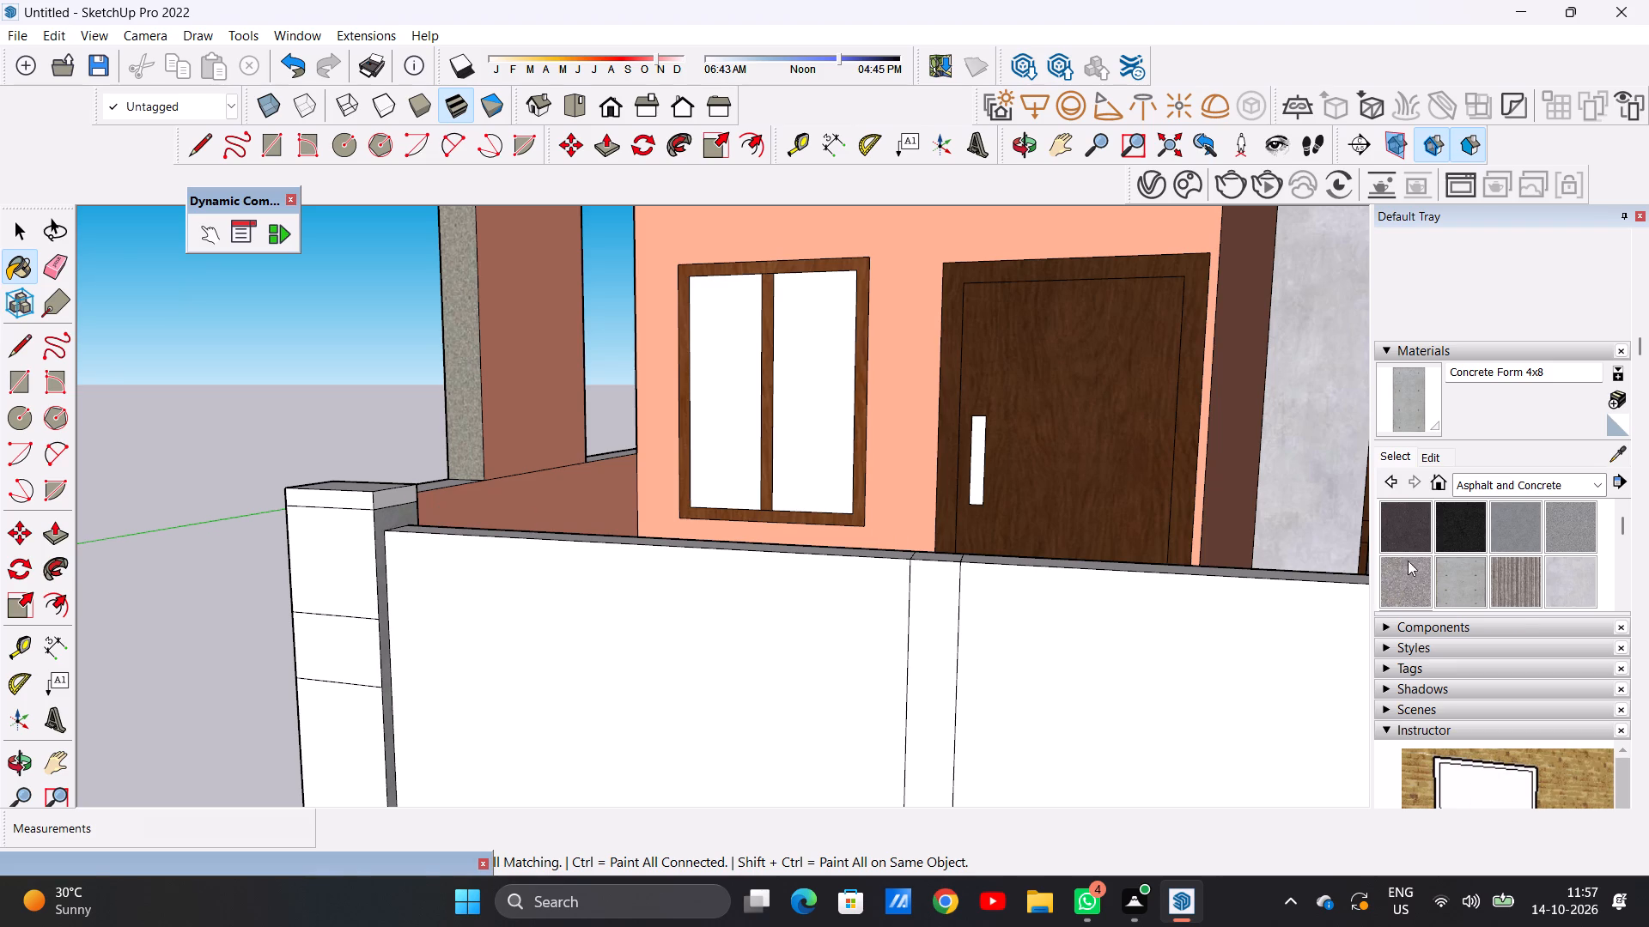
# Paint the front, gate-facing side and top of the far gate pillar's cap with Asphalt New.
pyautogui.click(1463, 524)
pyautogui.scroll(1, 373, 502)
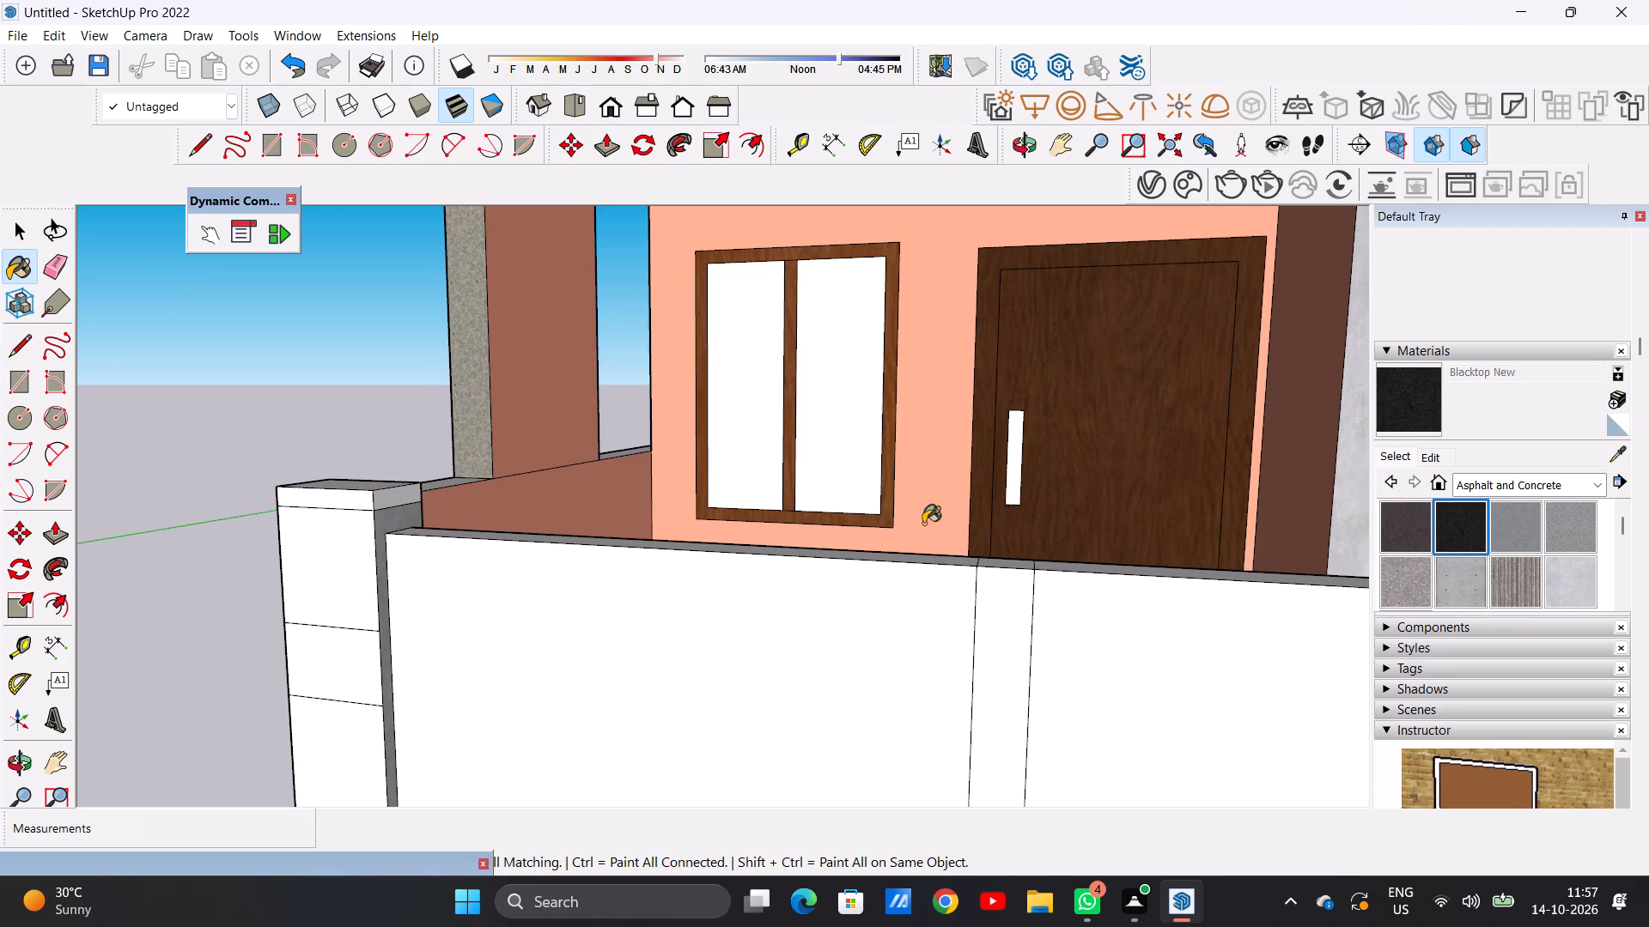
pyautogui.click(1410, 523)
pyautogui.scroll(6, 282, 476)
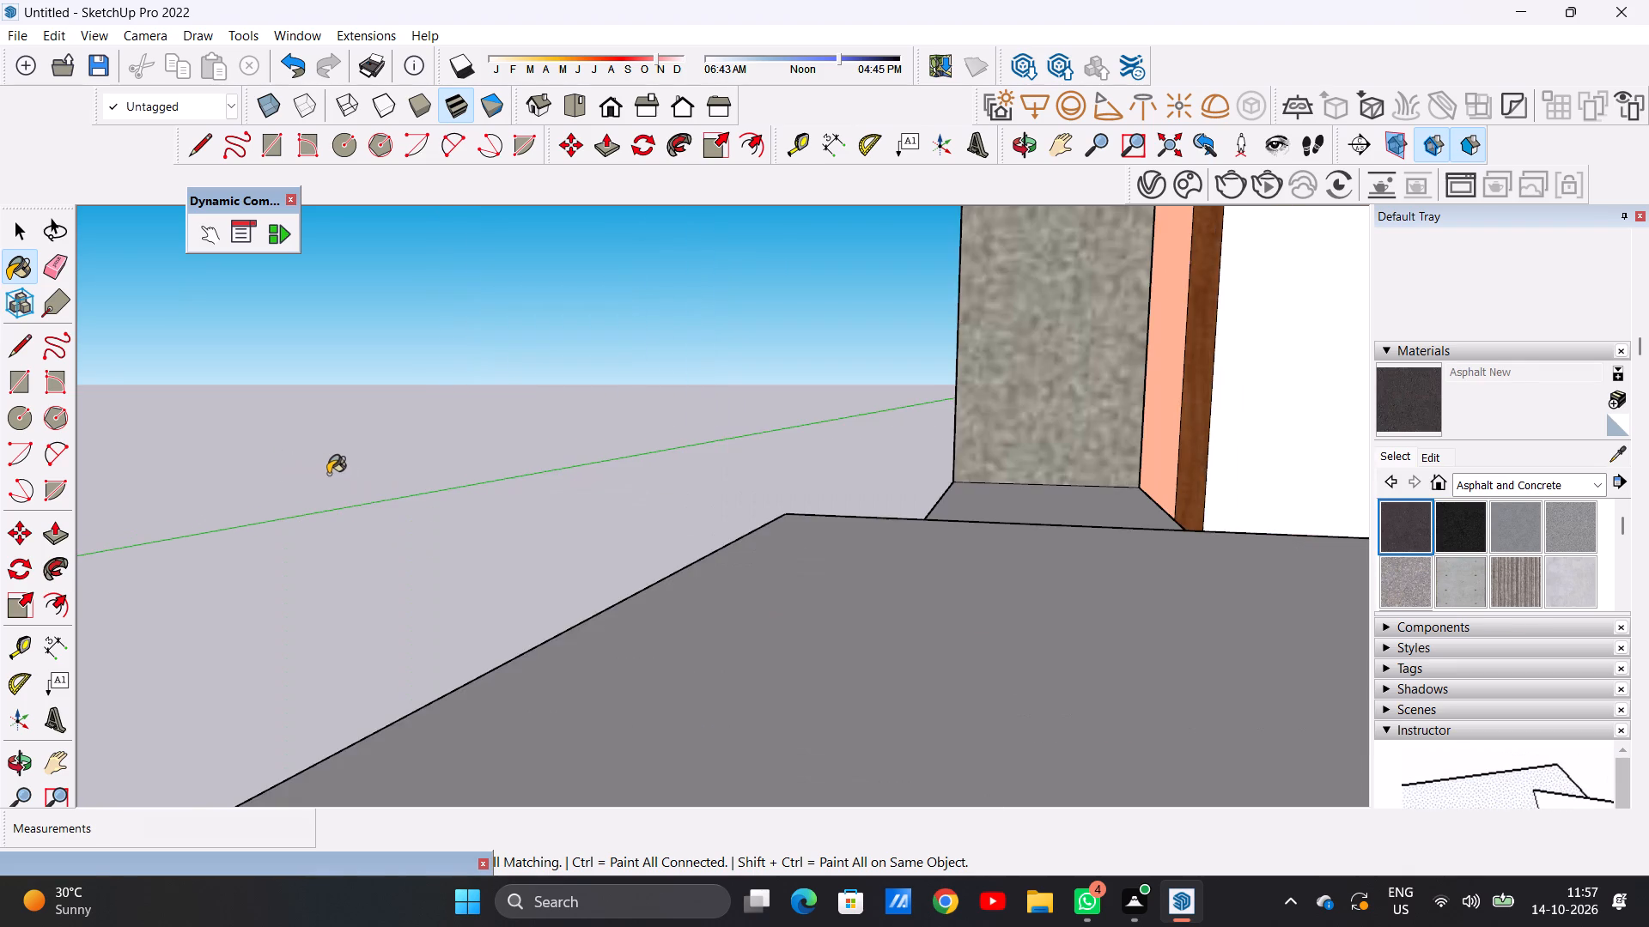
pyautogui.scroll(-6, 336, 476)
pyautogui.scroll(4, 380, 502)
pyautogui.click(380, 502)
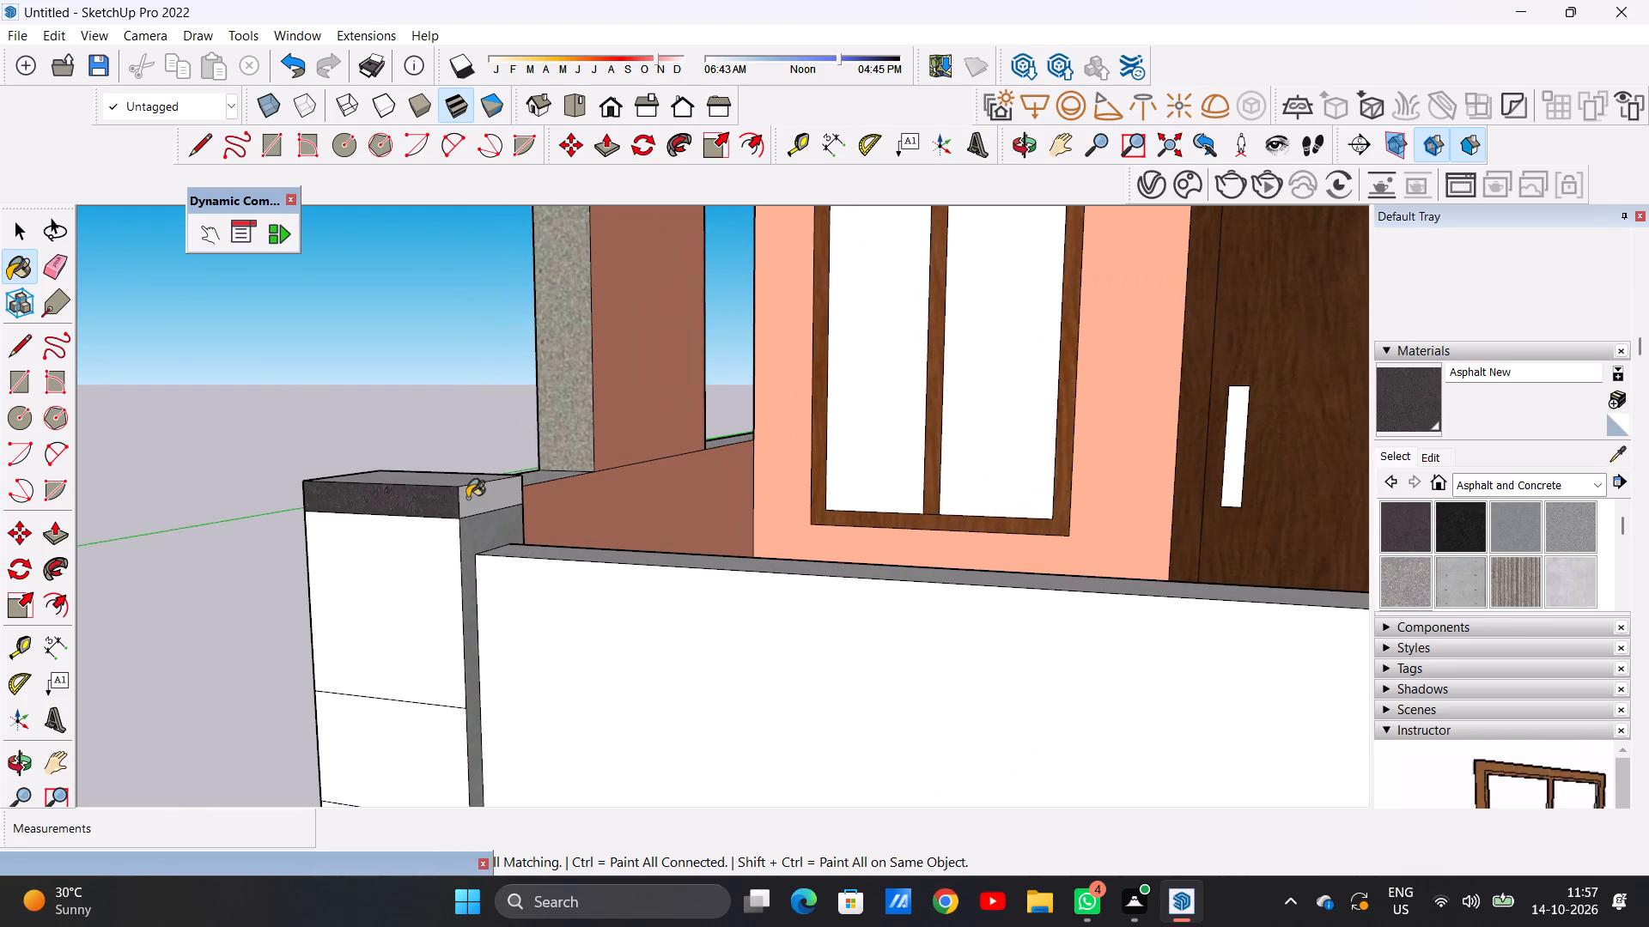
pyautogui.click(467, 498)
pyautogui.click(437, 463)
pyautogui.click(446, 488)
pyautogui.scroll(-5, 459, 525)
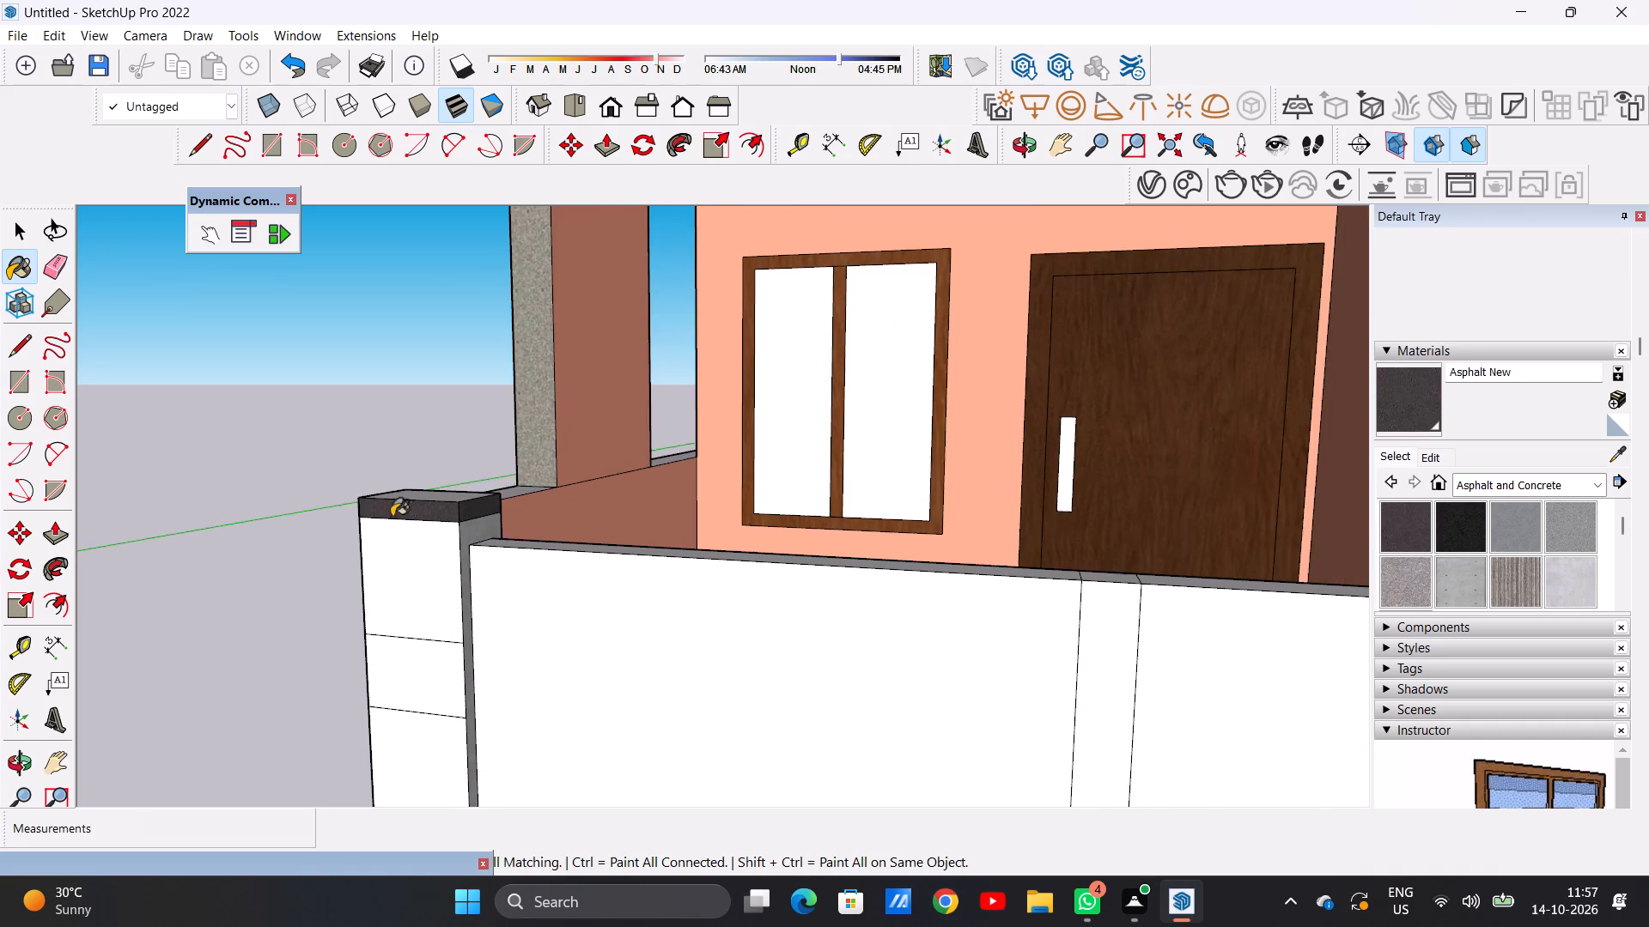
# Paint the outer side and rear faces of the same gate pillar's cap with Asphalt New.
pyautogui.moveTo(349, 507); pyautogui.dragTo(640, 582, button='middle')
pyautogui.scroll(4, 835, 622)
pyautogui.click(906, 629)
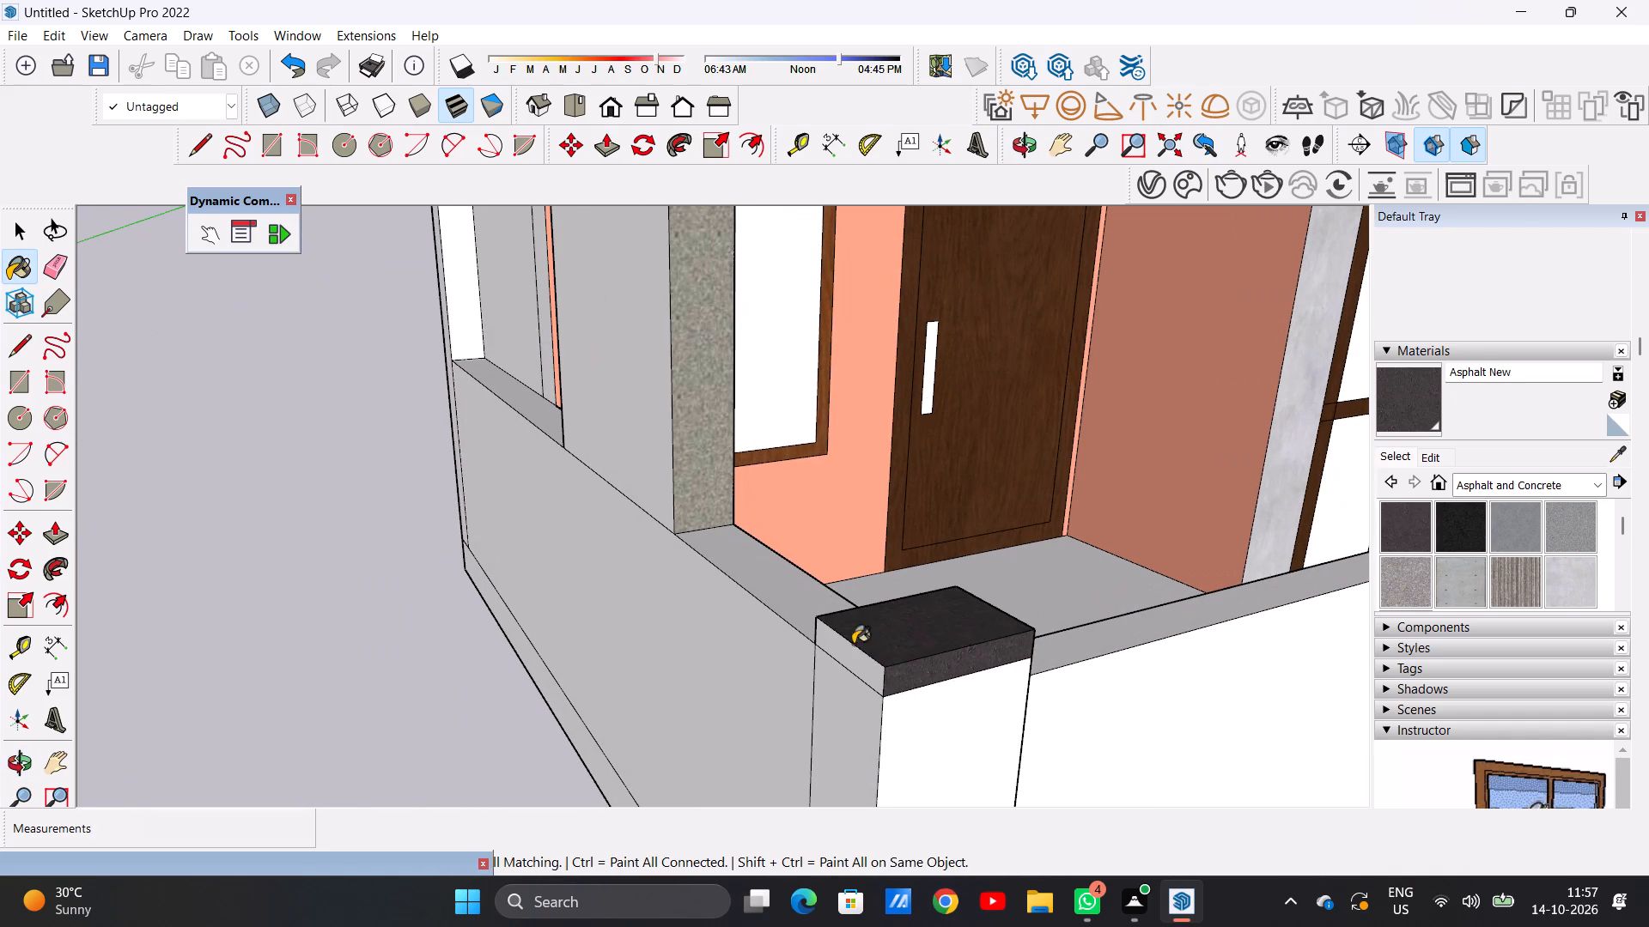
pyautogui.click(852, 653)
pyautogui.scroll(-6, 844, 626)
pyautogui.moveTo(773, 611); pyautogui.dragTo(1086, 649, button='middle')
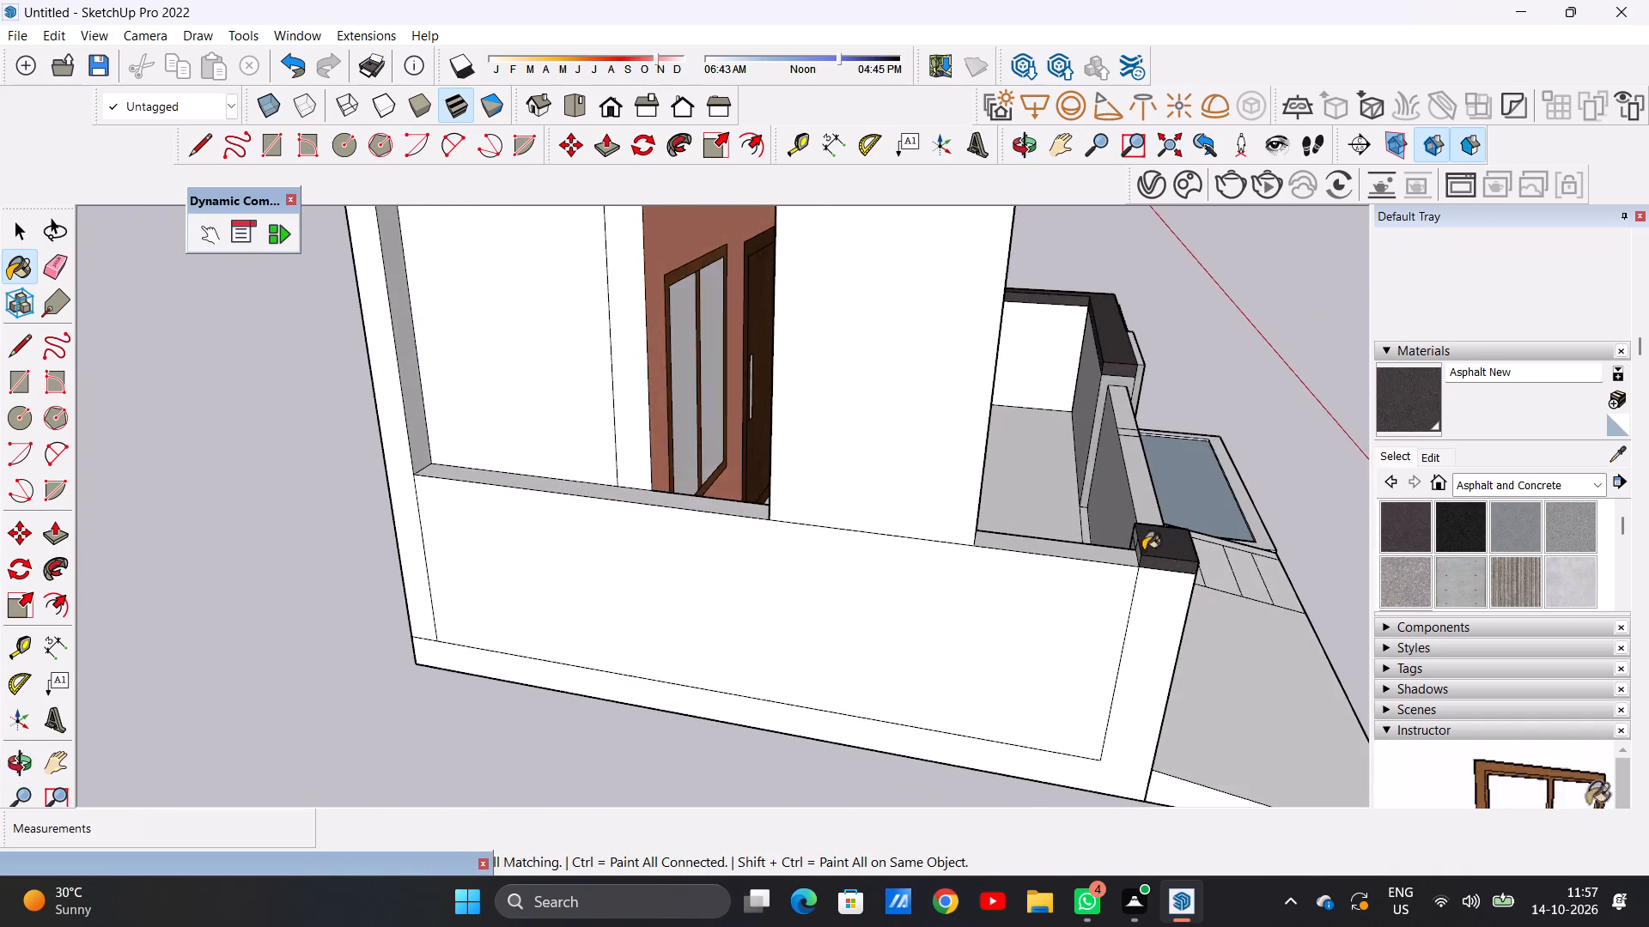
pyautogui.scroll(14, 1151, 544)
pyautogui.scroll(-1, 1157, 567)
pyautogui.scroll(3, 1157, 567)
pyautogui.click(1133, 567)
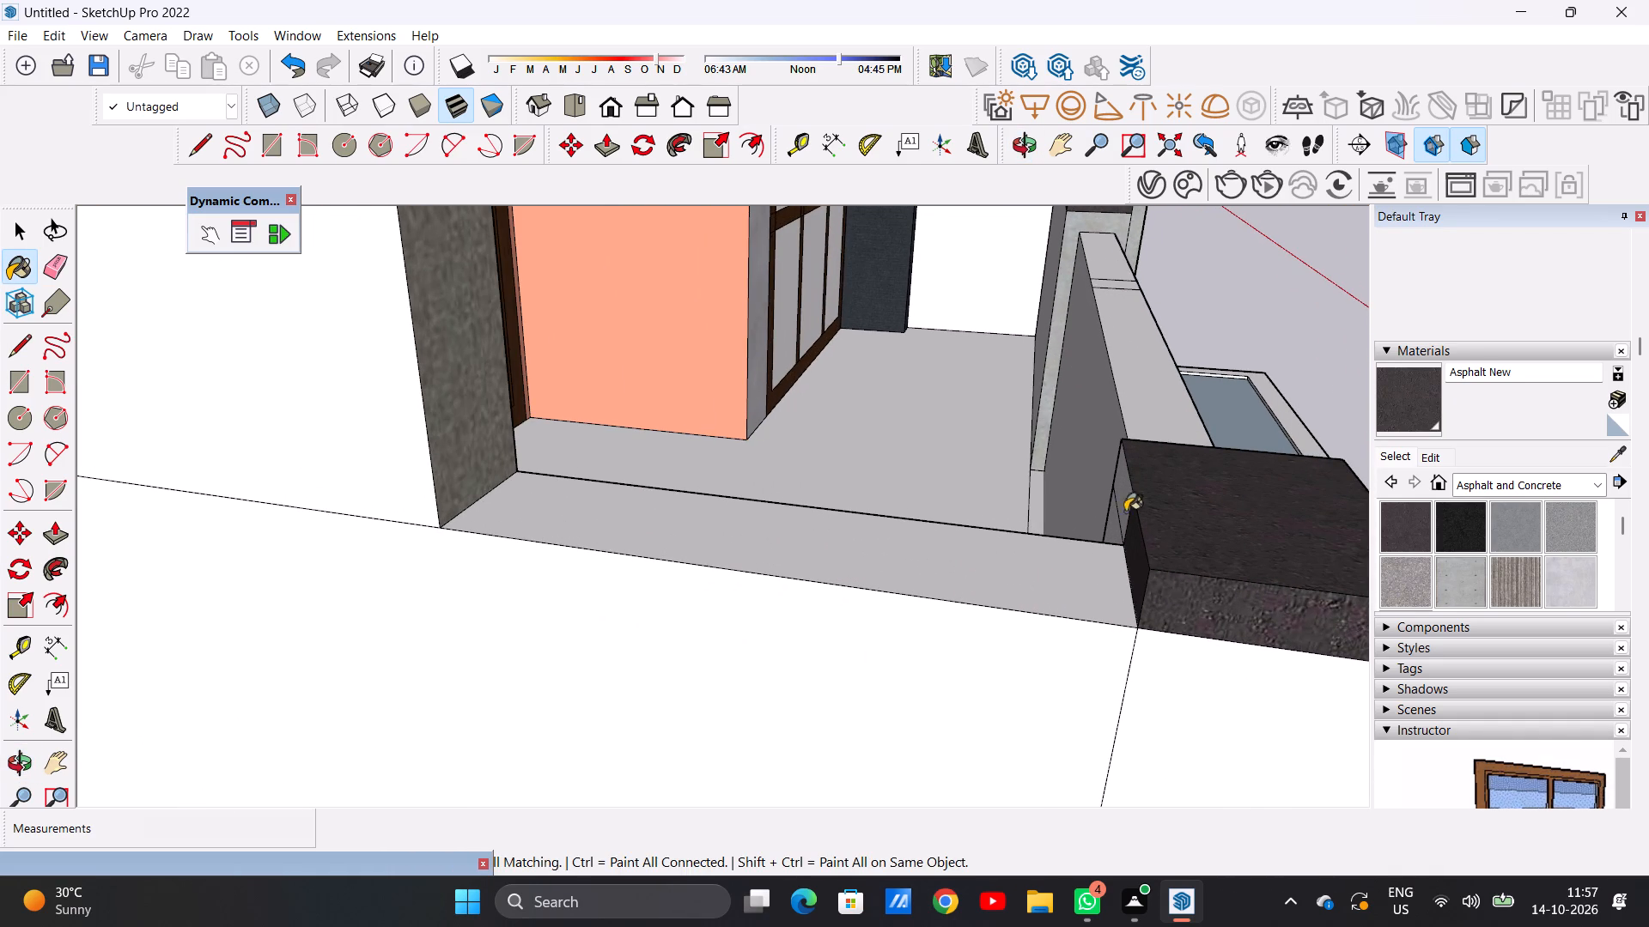
pyautogui.click(1123, 492)
pyautogui.scroll(-13, 820, 569)
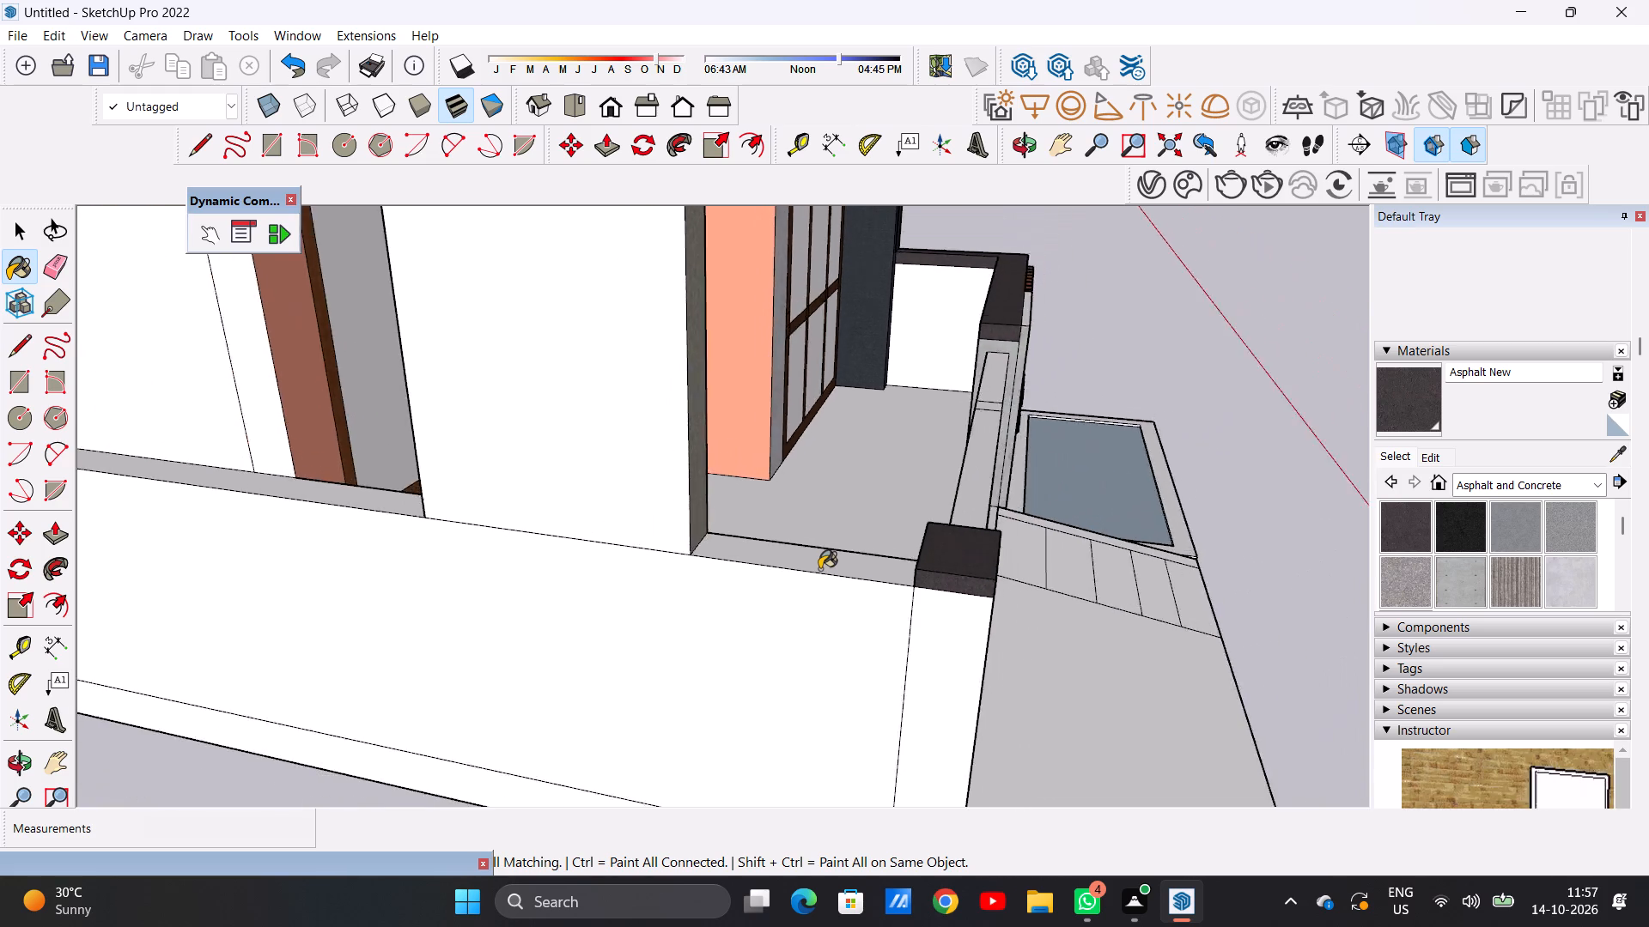
# Paint the middle band on the front of the far gate pillar with Asphalt New.
pyautogui.scroll(-15, 819, 569)
pyautogui.moveTo(971, 566); pyautogui.dragTo(468, 506, button='middle')
pyautogui.scroll(4, 689, 538)
pyautogui.moveTo(587, 590); pyautogui.dragTo(613, 545, button='middle')
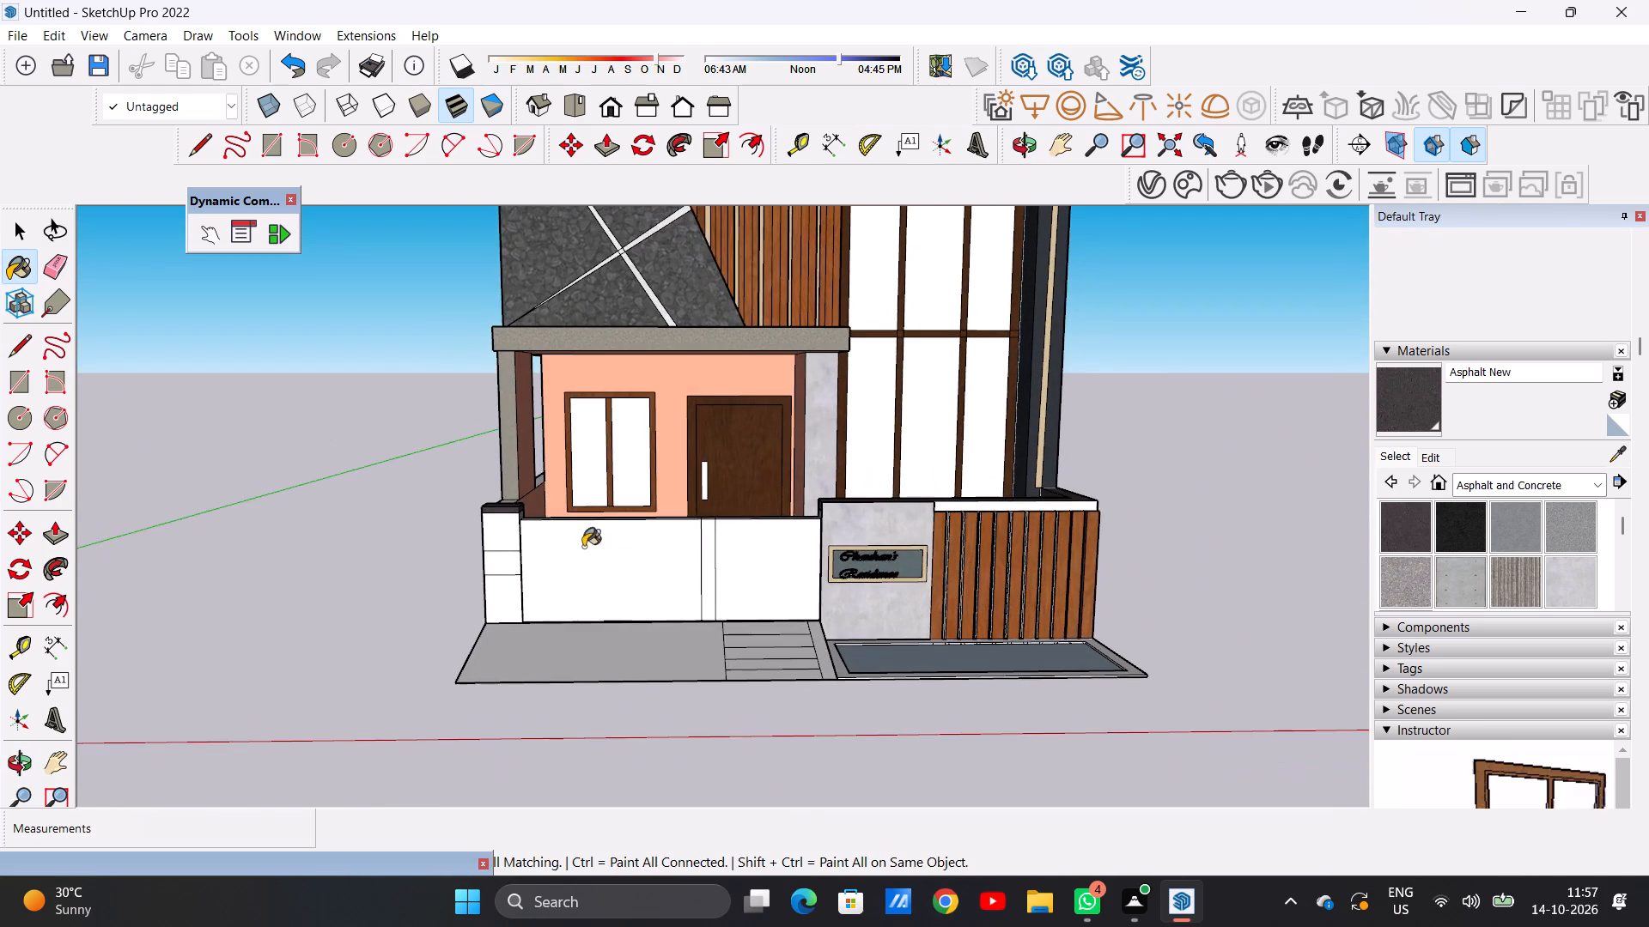
pyautogui.scroll(11, 537, 573)
pyautogui.click(481, 559)
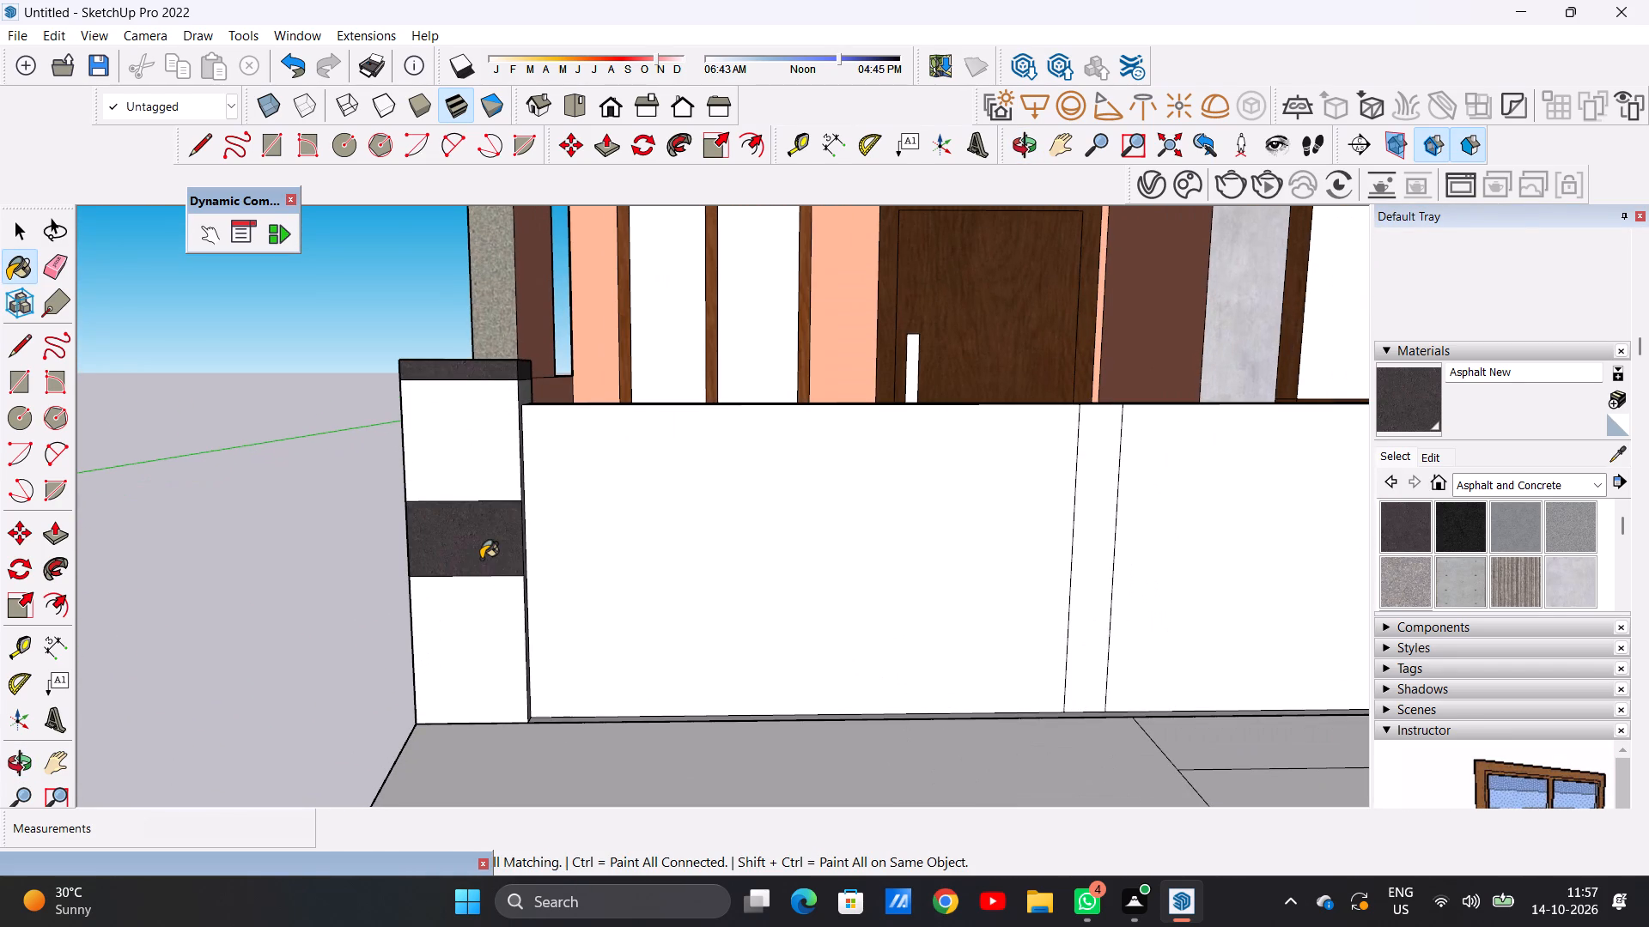
pyautogui.scroll(13, 457, 542)
pyautogui.scroll(-14, 576, 565)
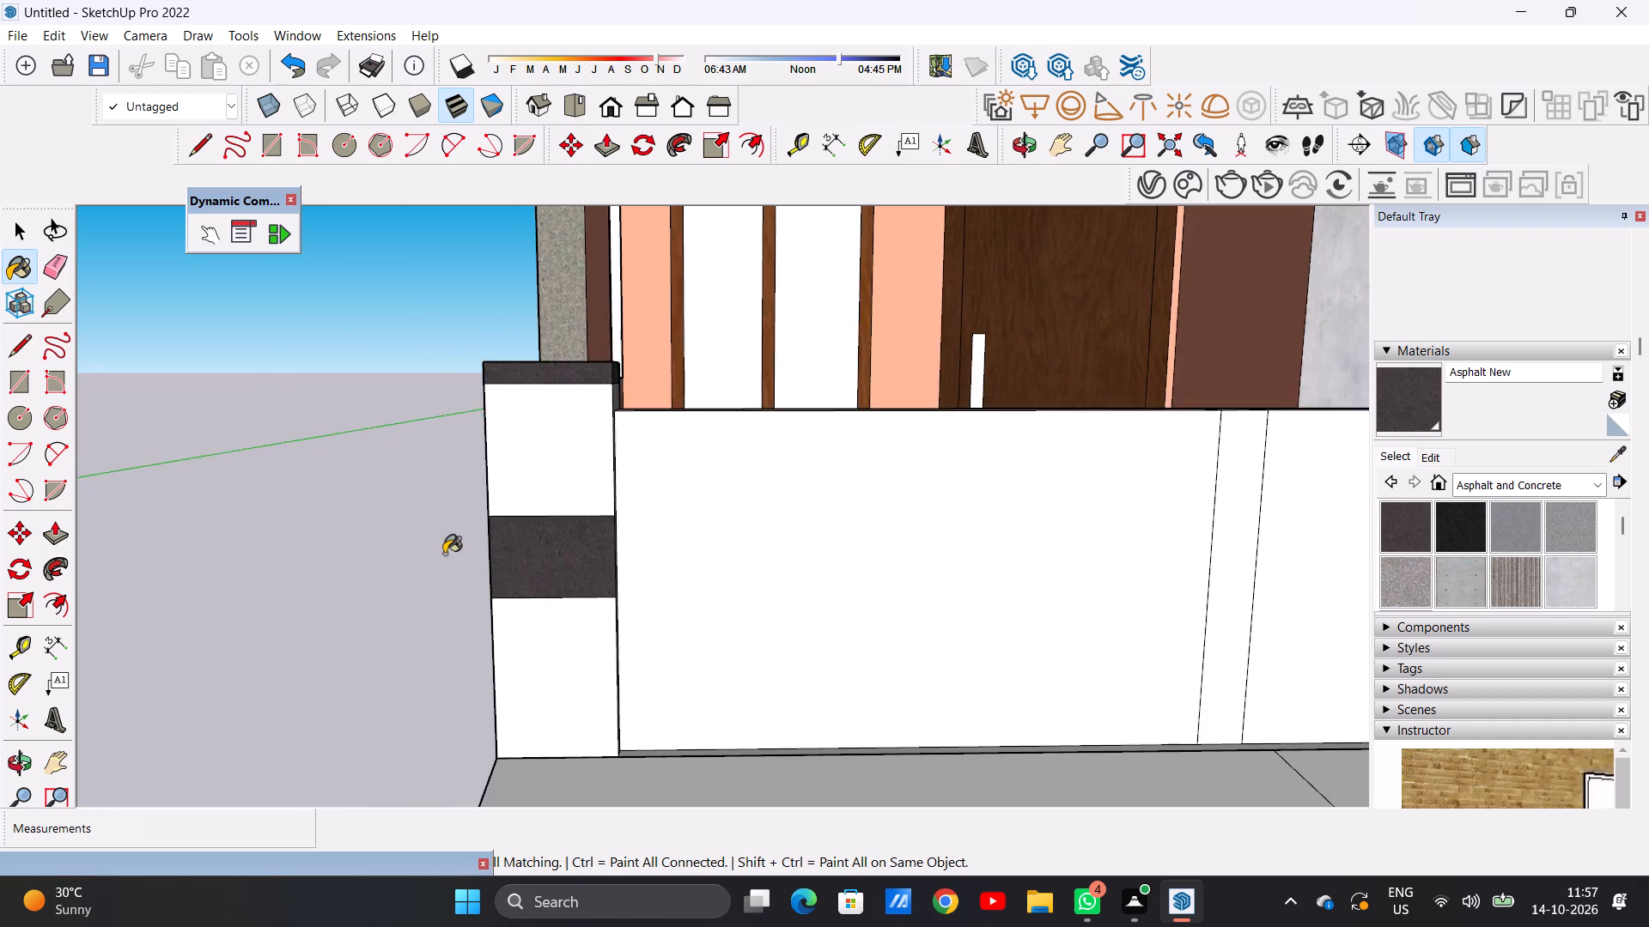
pyautogui.moveTo(450, 555); pyautogui.dragTo(419, 573, button='middle')
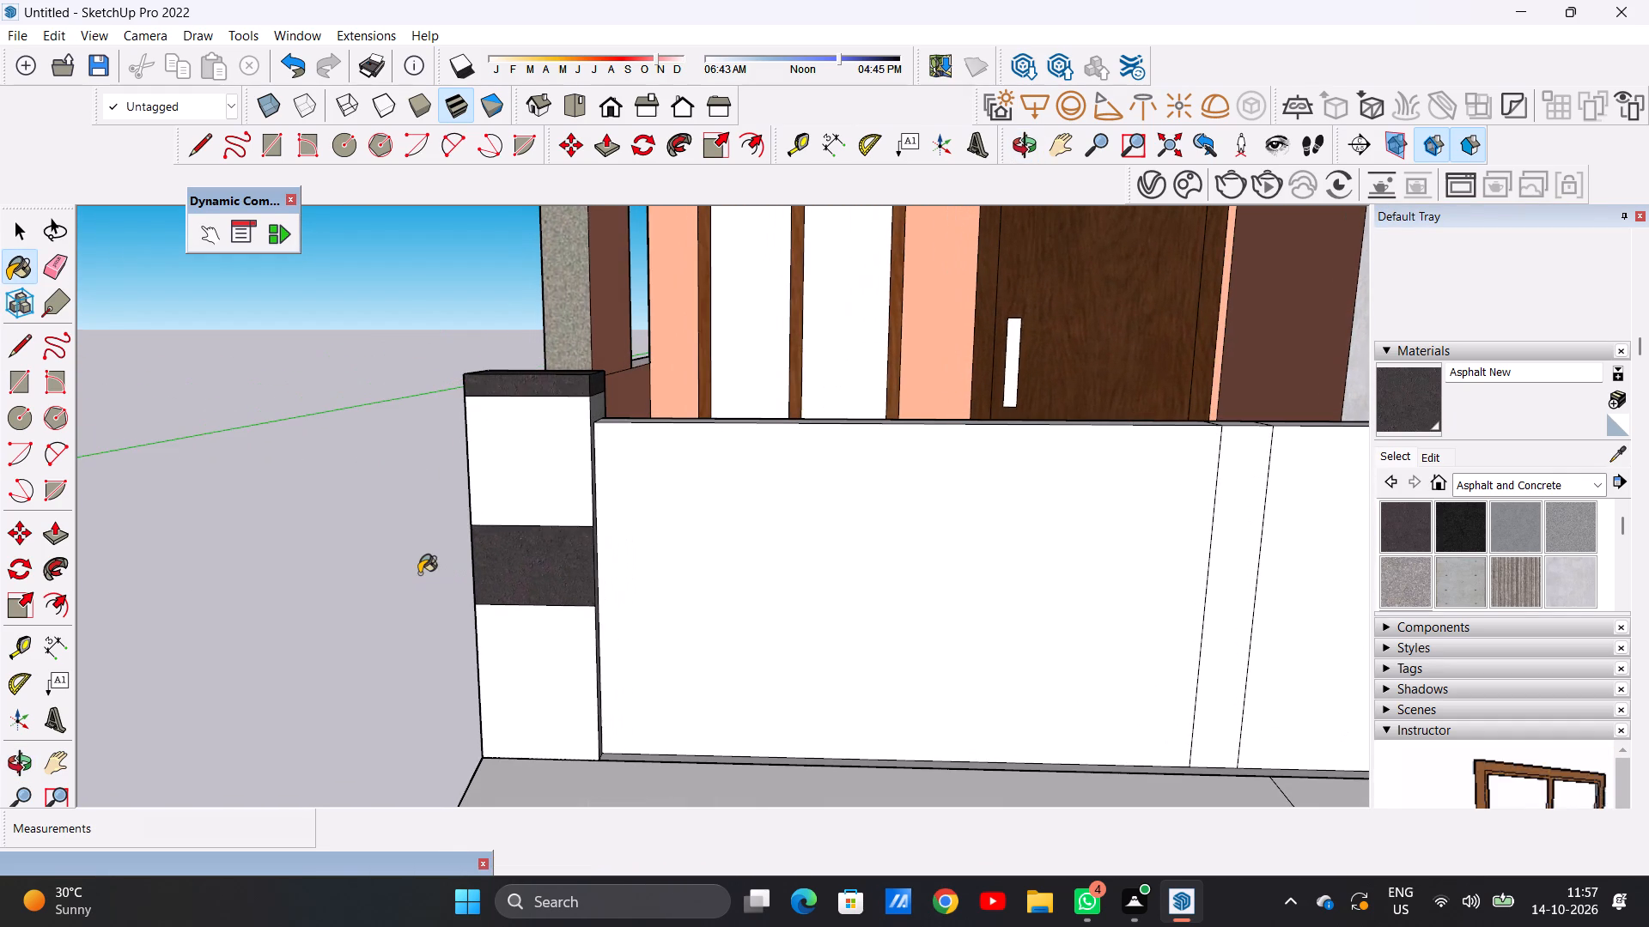
pyautogui.press('space')
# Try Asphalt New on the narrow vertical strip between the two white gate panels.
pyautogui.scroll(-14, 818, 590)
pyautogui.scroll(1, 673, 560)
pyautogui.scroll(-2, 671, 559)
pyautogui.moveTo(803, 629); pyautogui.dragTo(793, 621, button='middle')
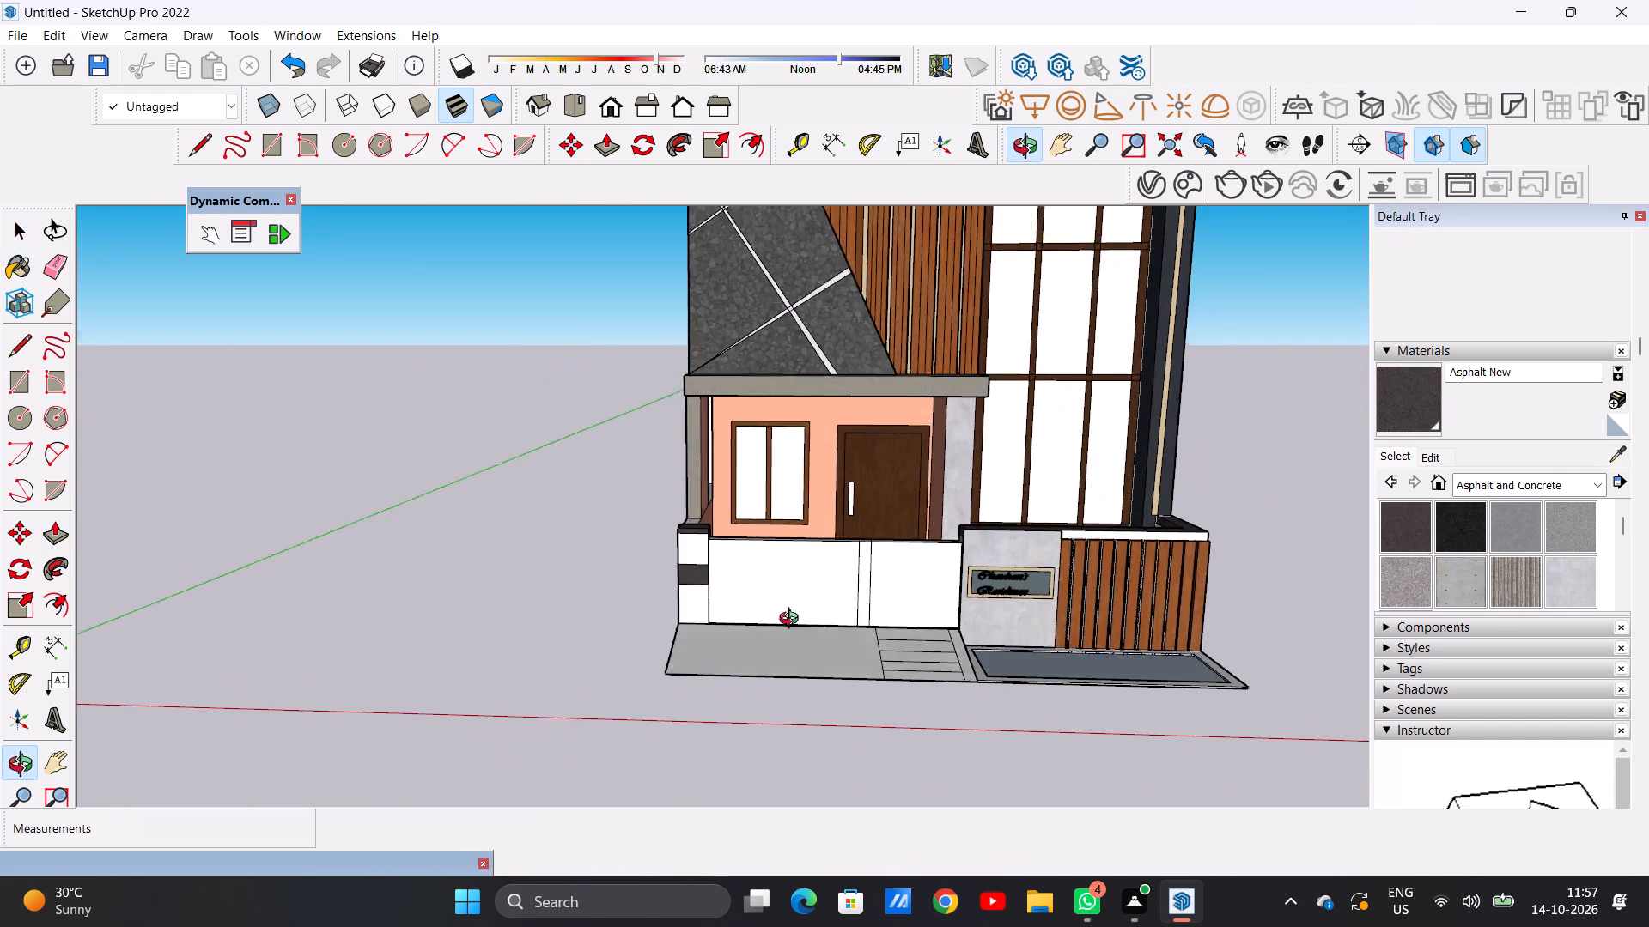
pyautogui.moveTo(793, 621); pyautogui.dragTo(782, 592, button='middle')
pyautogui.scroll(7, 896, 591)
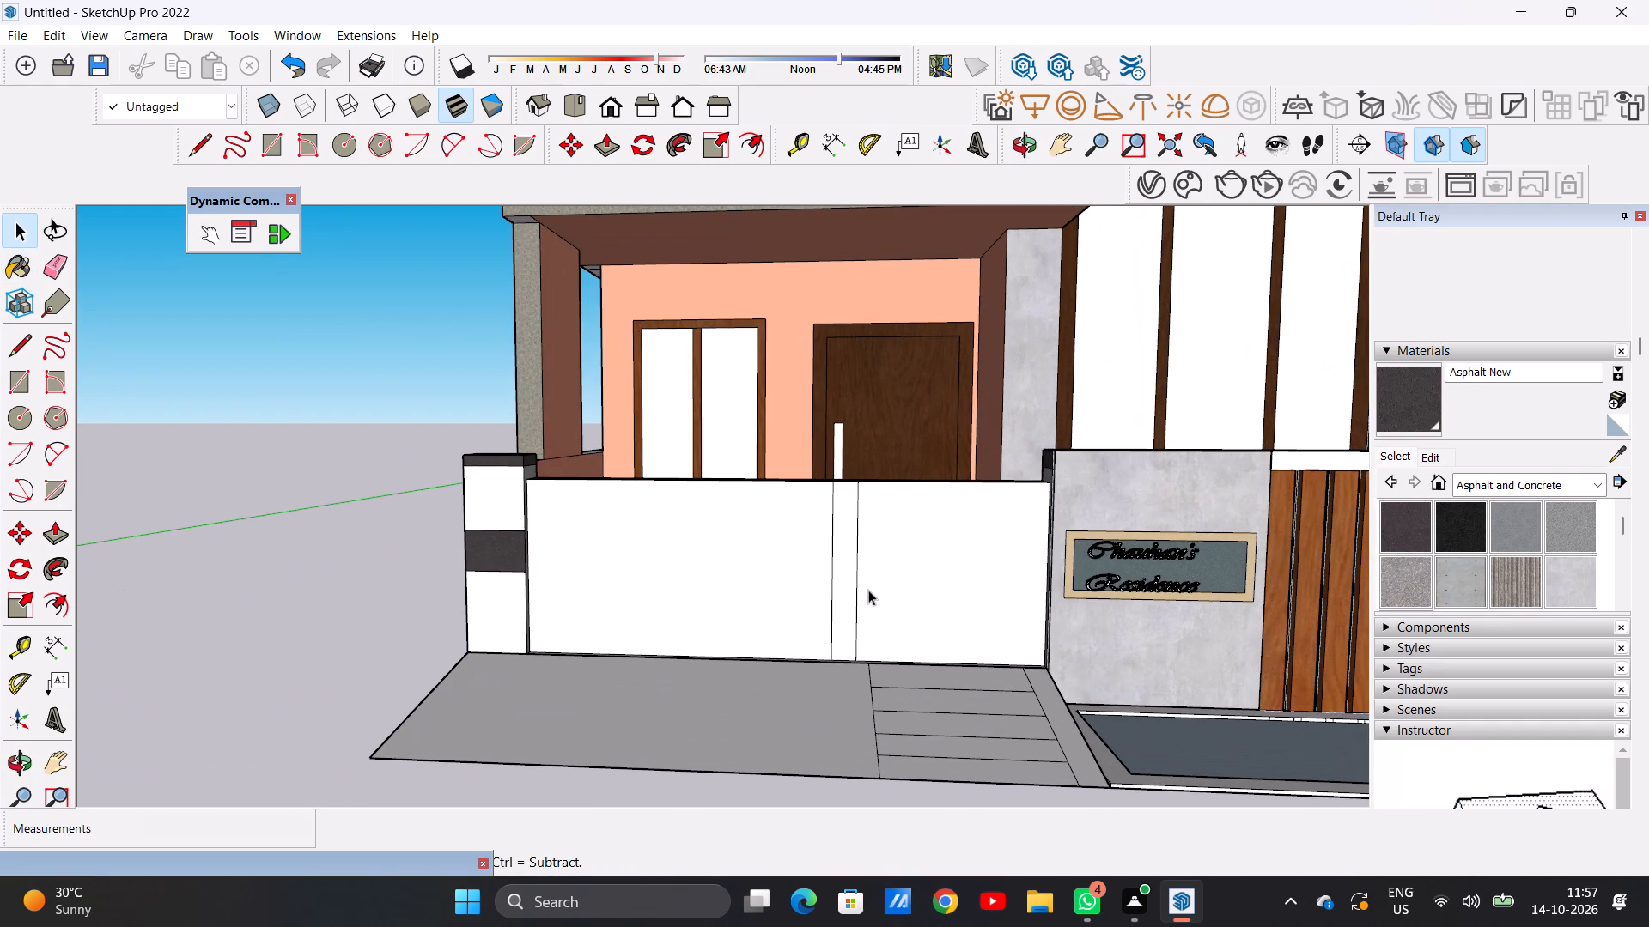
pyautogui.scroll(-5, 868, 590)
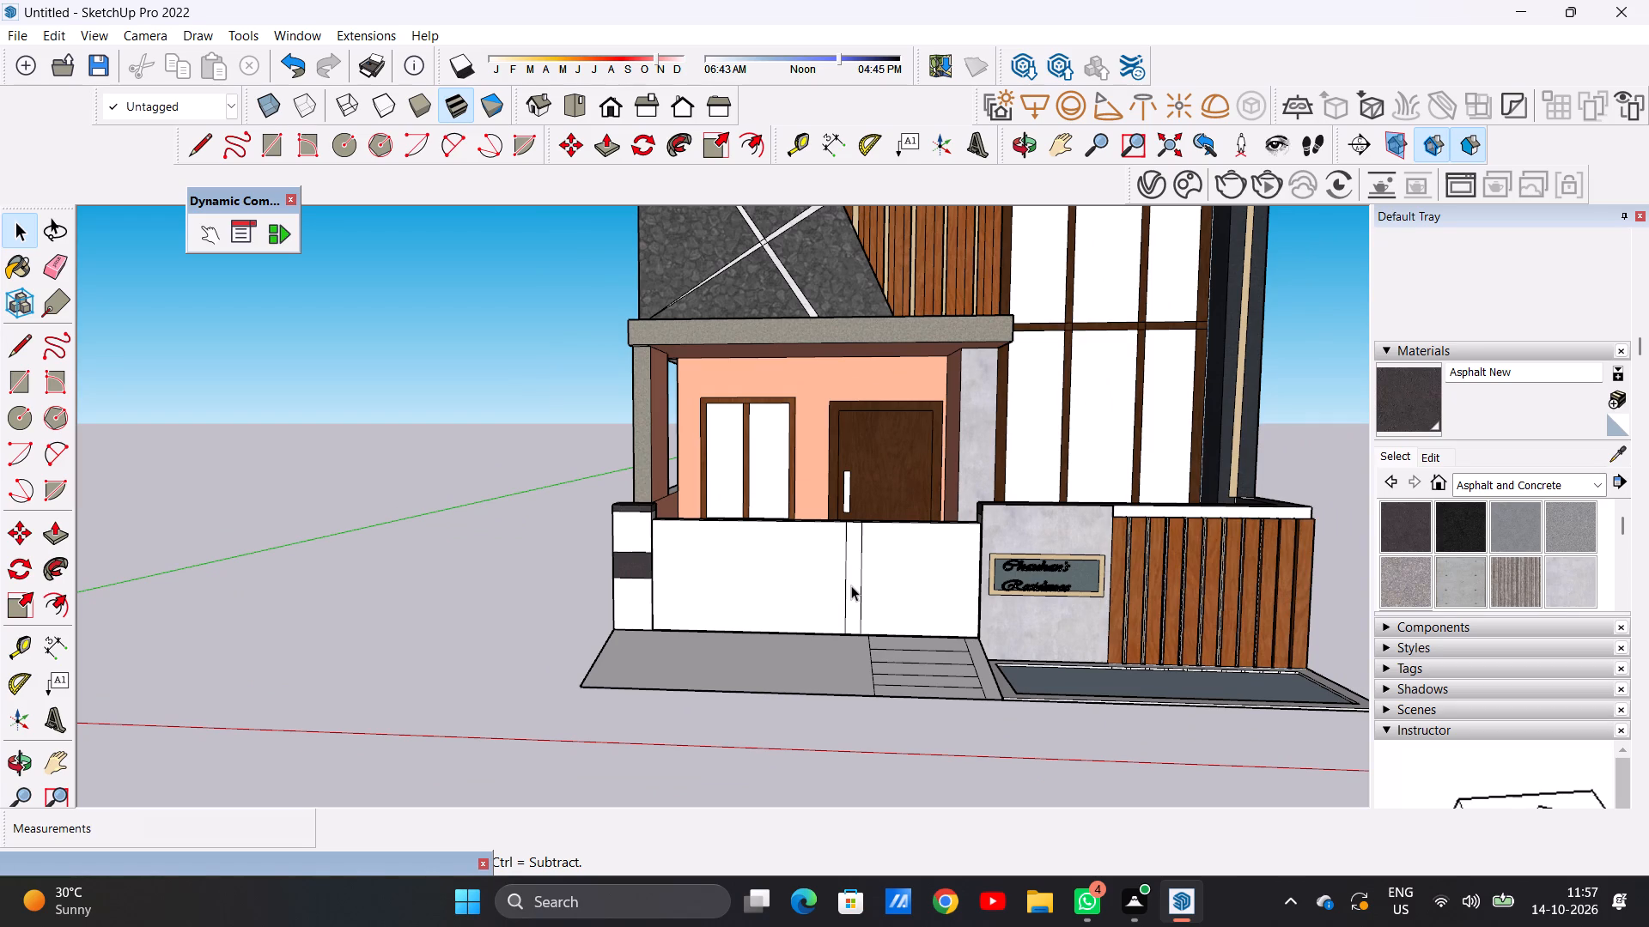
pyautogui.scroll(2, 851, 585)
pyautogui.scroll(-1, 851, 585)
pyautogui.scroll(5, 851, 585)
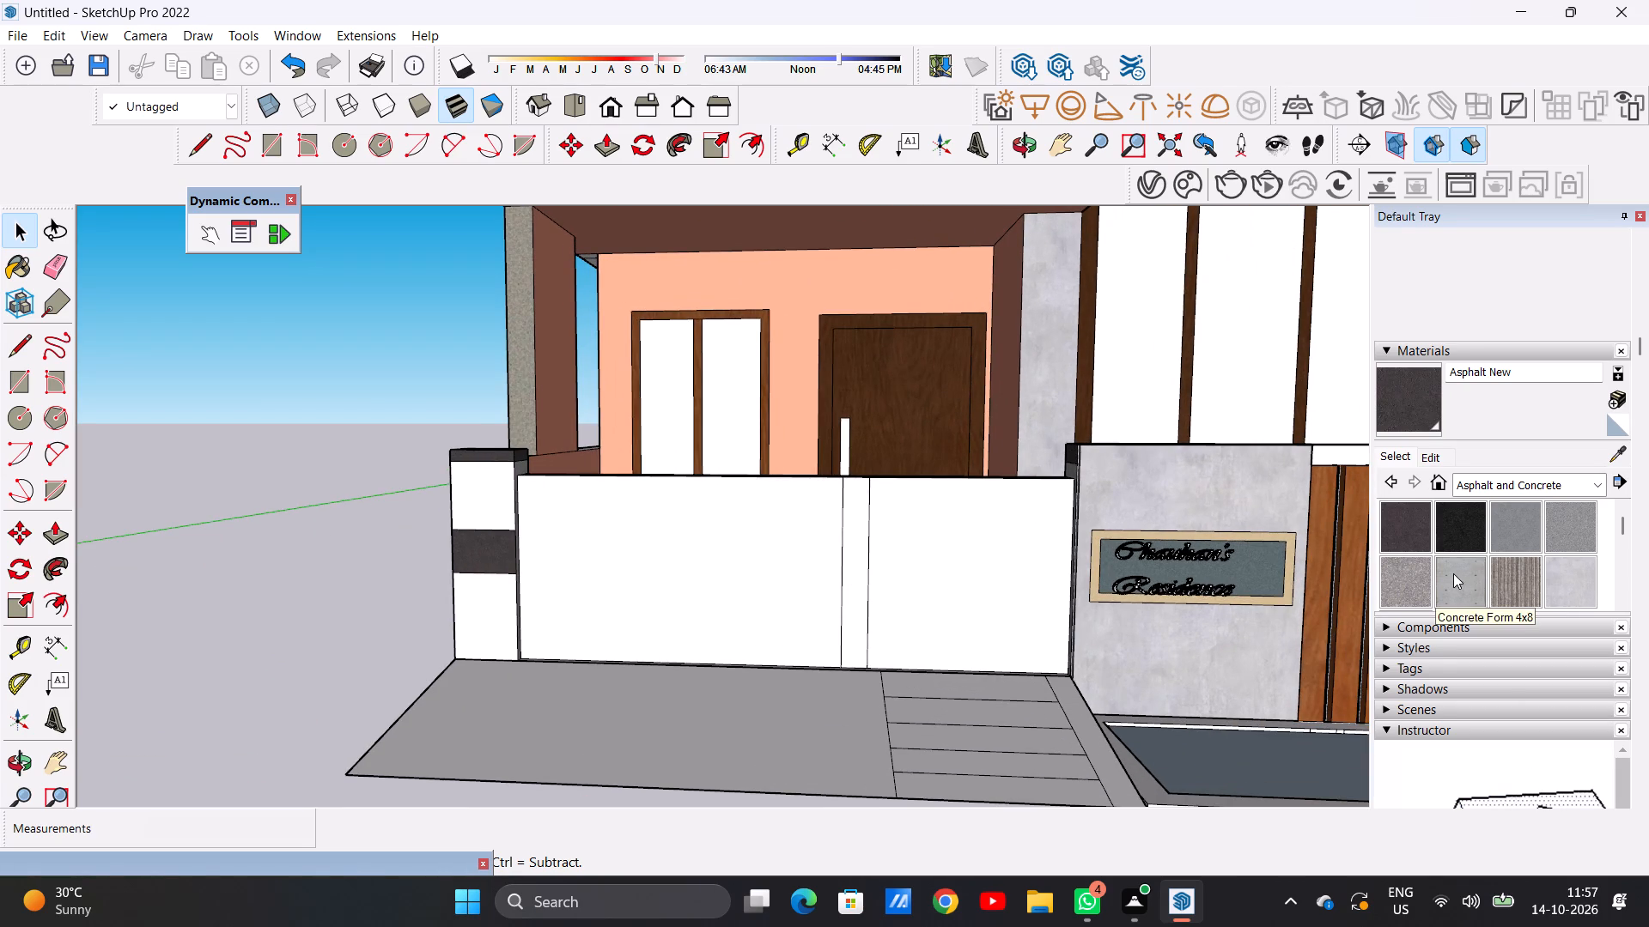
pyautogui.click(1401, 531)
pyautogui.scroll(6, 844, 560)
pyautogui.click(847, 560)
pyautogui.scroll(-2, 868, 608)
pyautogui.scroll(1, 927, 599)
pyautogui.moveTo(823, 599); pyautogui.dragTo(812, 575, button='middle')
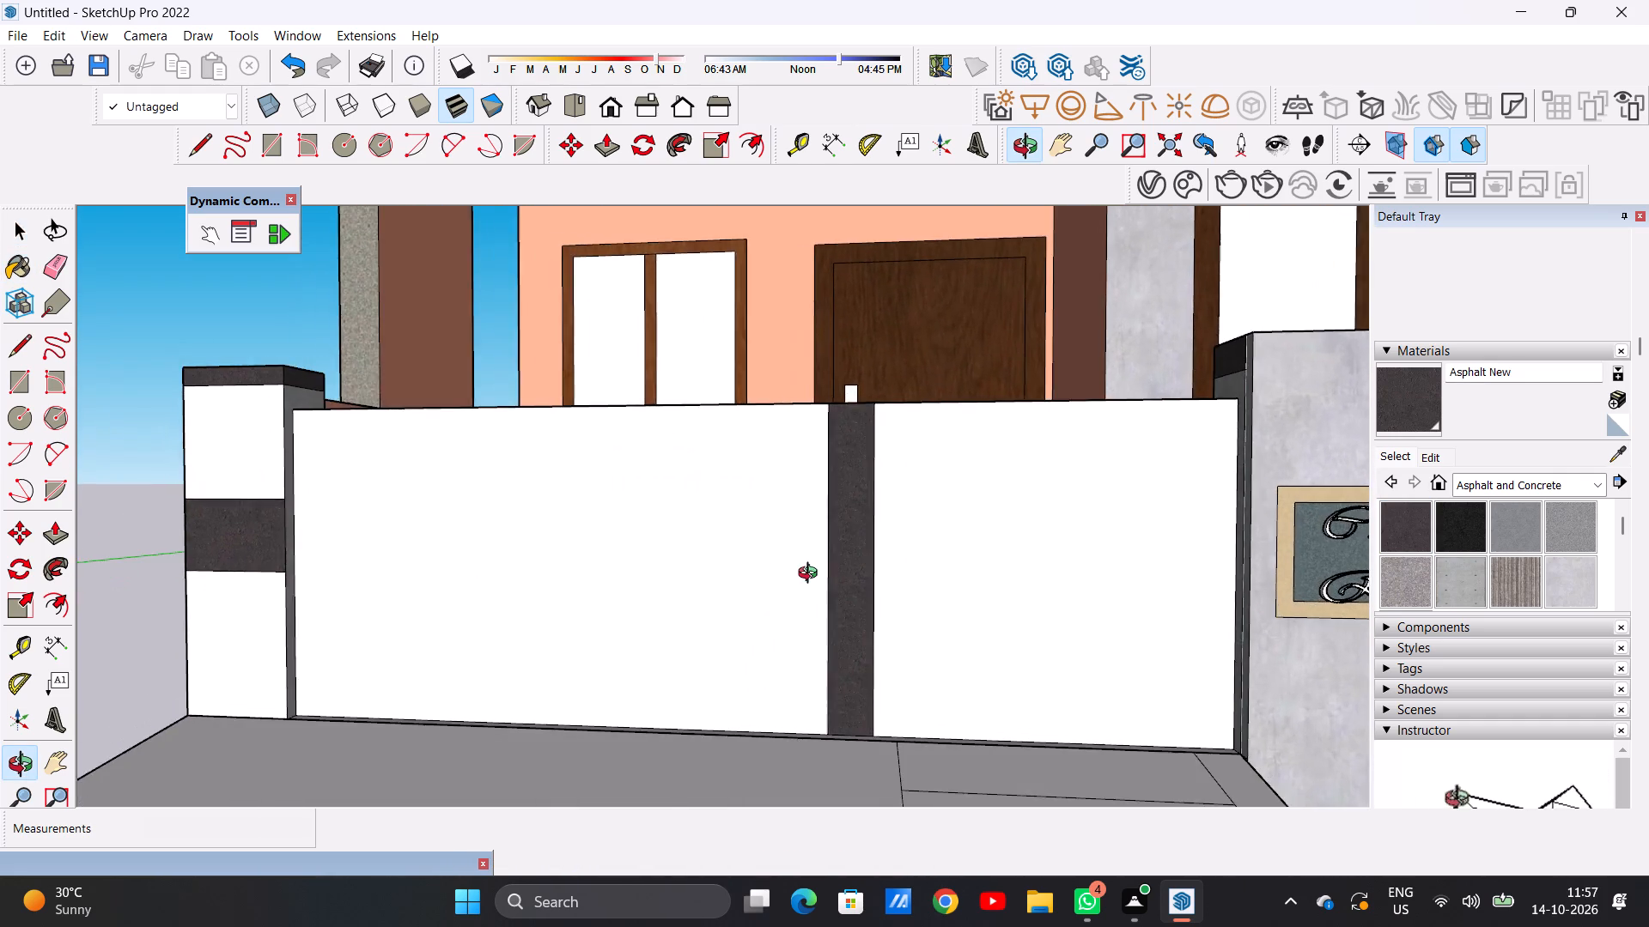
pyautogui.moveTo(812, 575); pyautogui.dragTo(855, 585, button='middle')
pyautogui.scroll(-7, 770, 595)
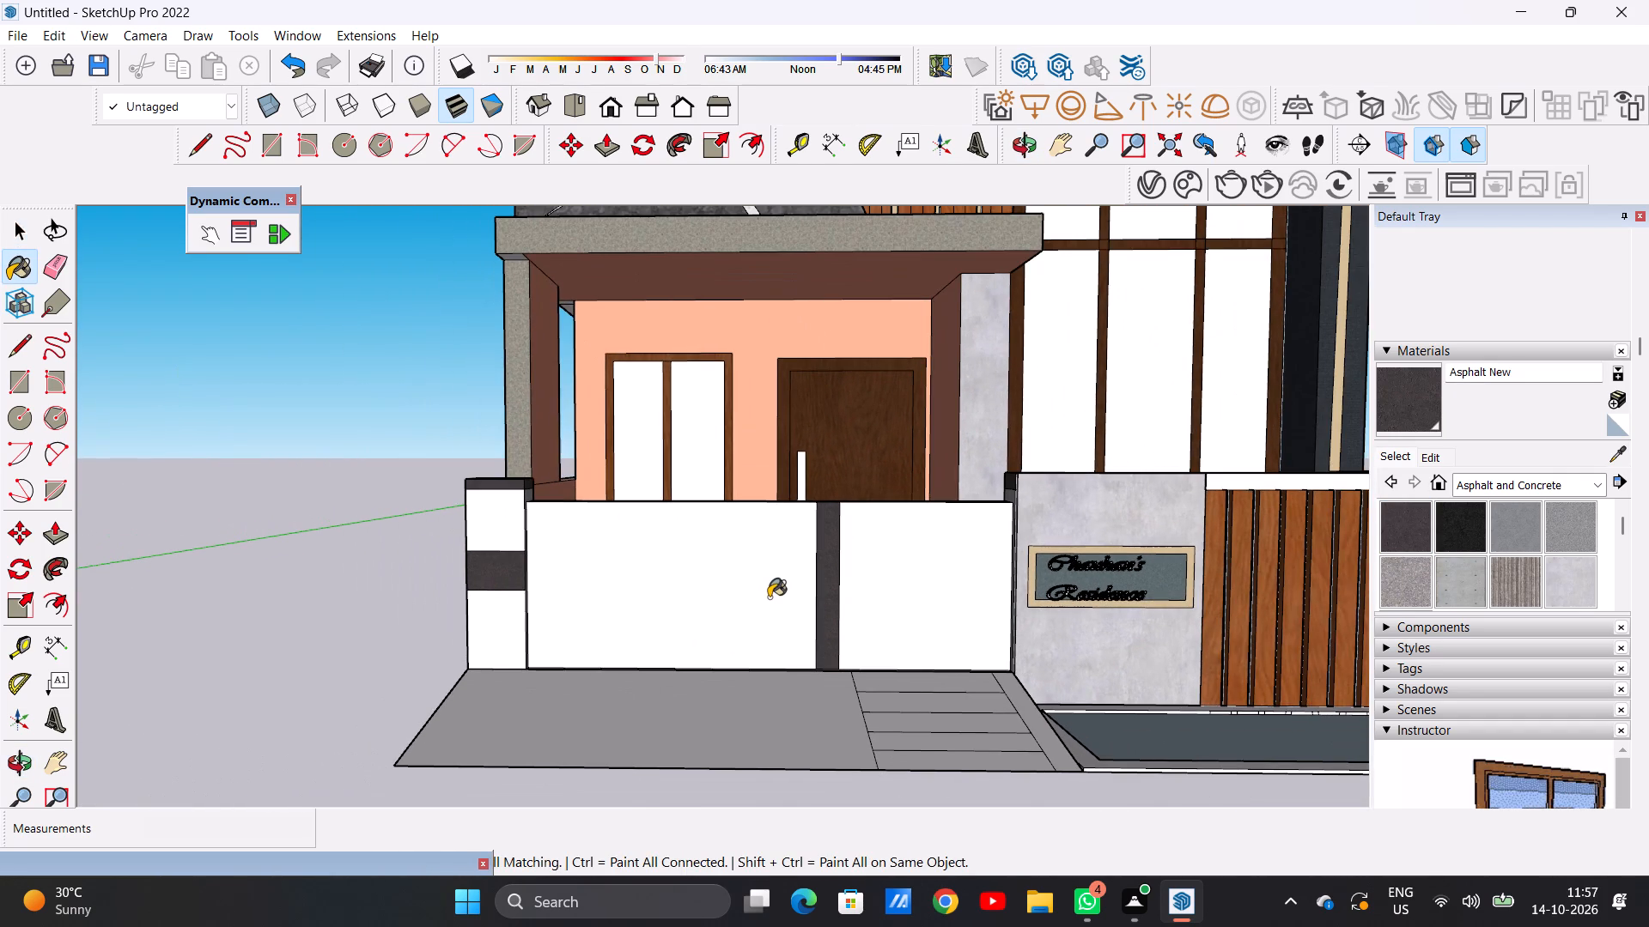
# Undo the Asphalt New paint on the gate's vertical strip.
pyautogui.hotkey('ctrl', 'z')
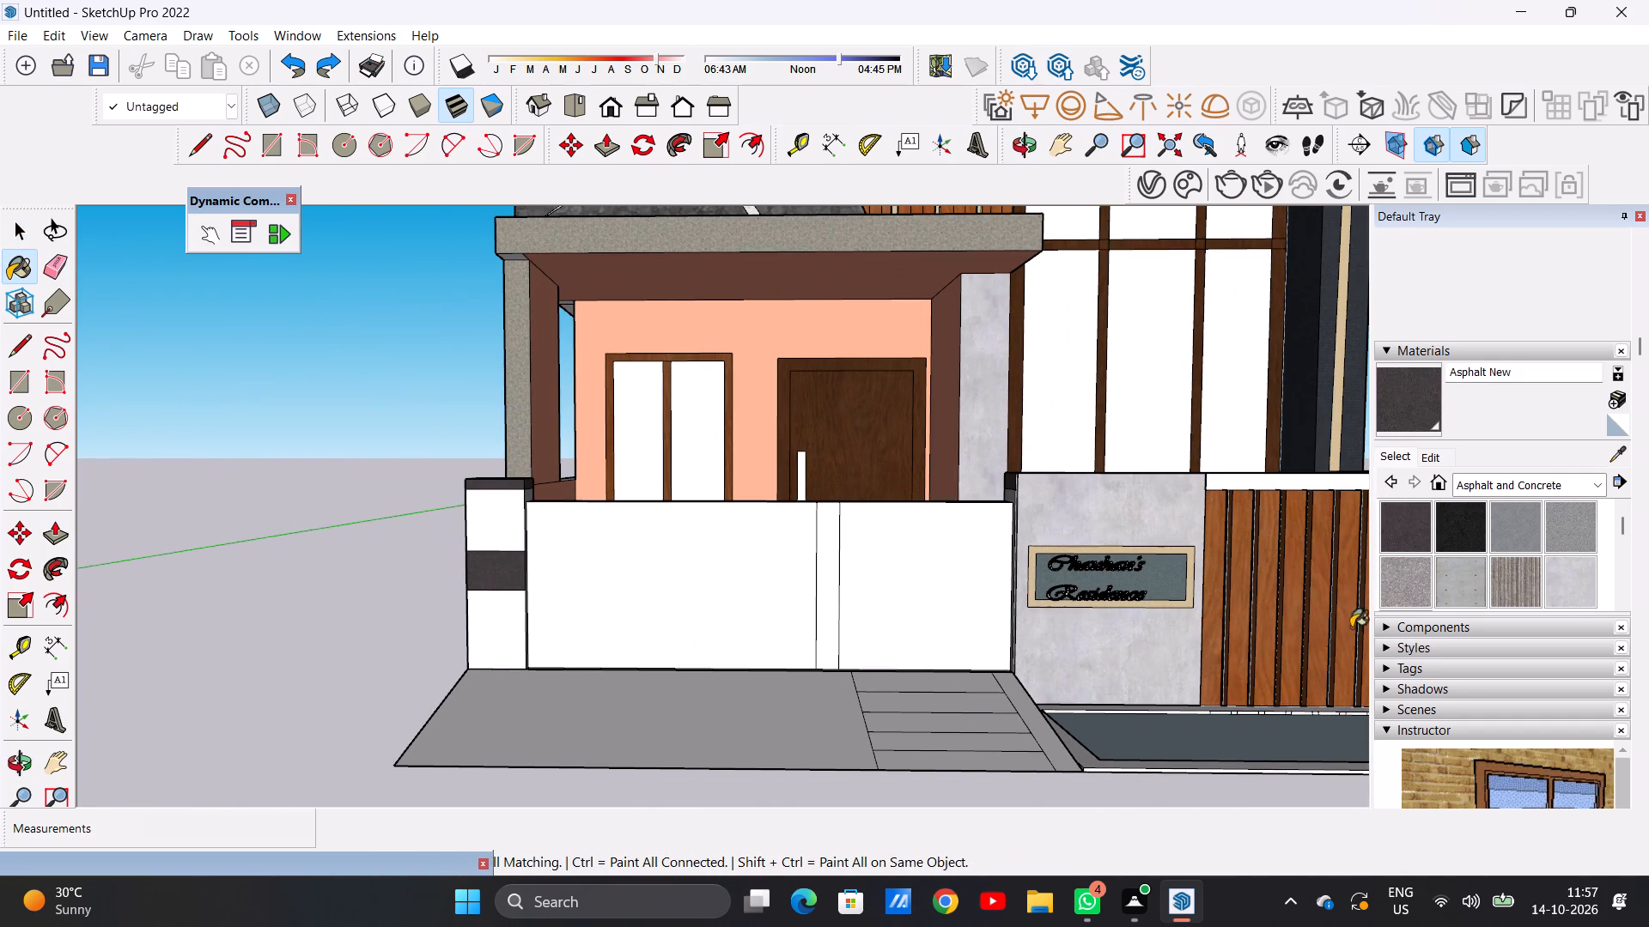
# Paint the narrow vertical strip between the two white gate panels with Concrete Aggregate Smoke.
pyautogui.click(1411, 578)
pyautogui.scroll(4, 704, 571)
pyautogui.scroll(4, 858, 573)
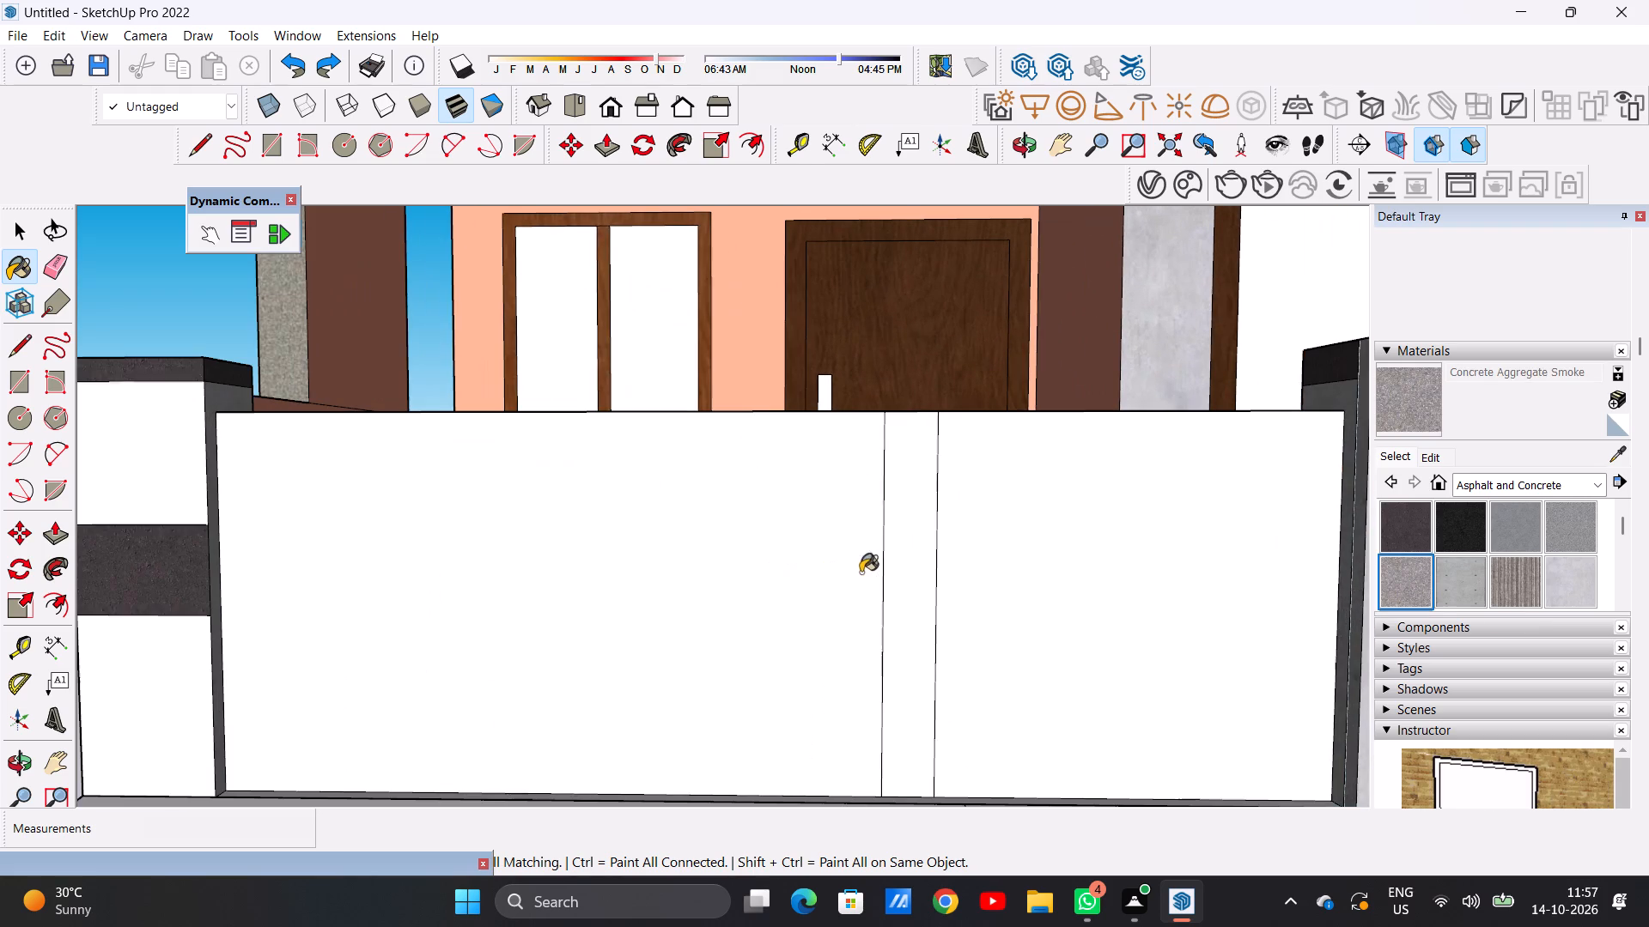
pyautogui.click(909, 570)
pyautogui.scroll(11, 908, 584)
pyautogui.press('space')
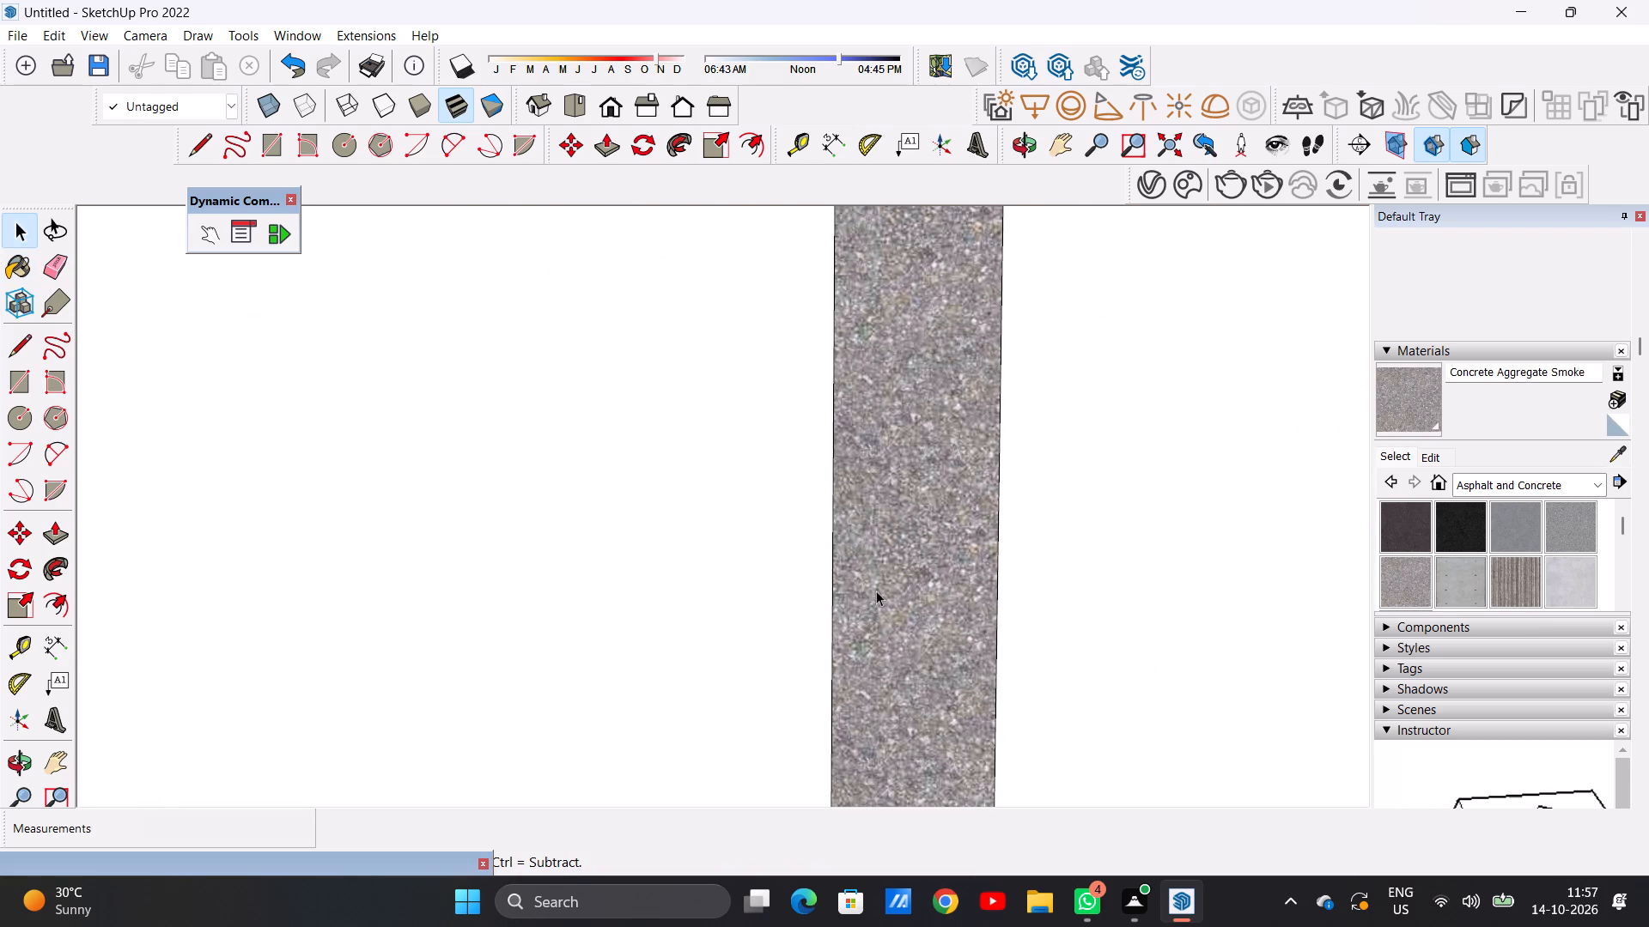
# Paint the front faces of both gate panels with Formica Laminate Dark from the Synthetic Surfaces collection.
pyautogui.scroll(-20, 791, 634)
pyautogui.scroll(-5, 791, 634)
pyautogui.scroll(2, 879, 616)
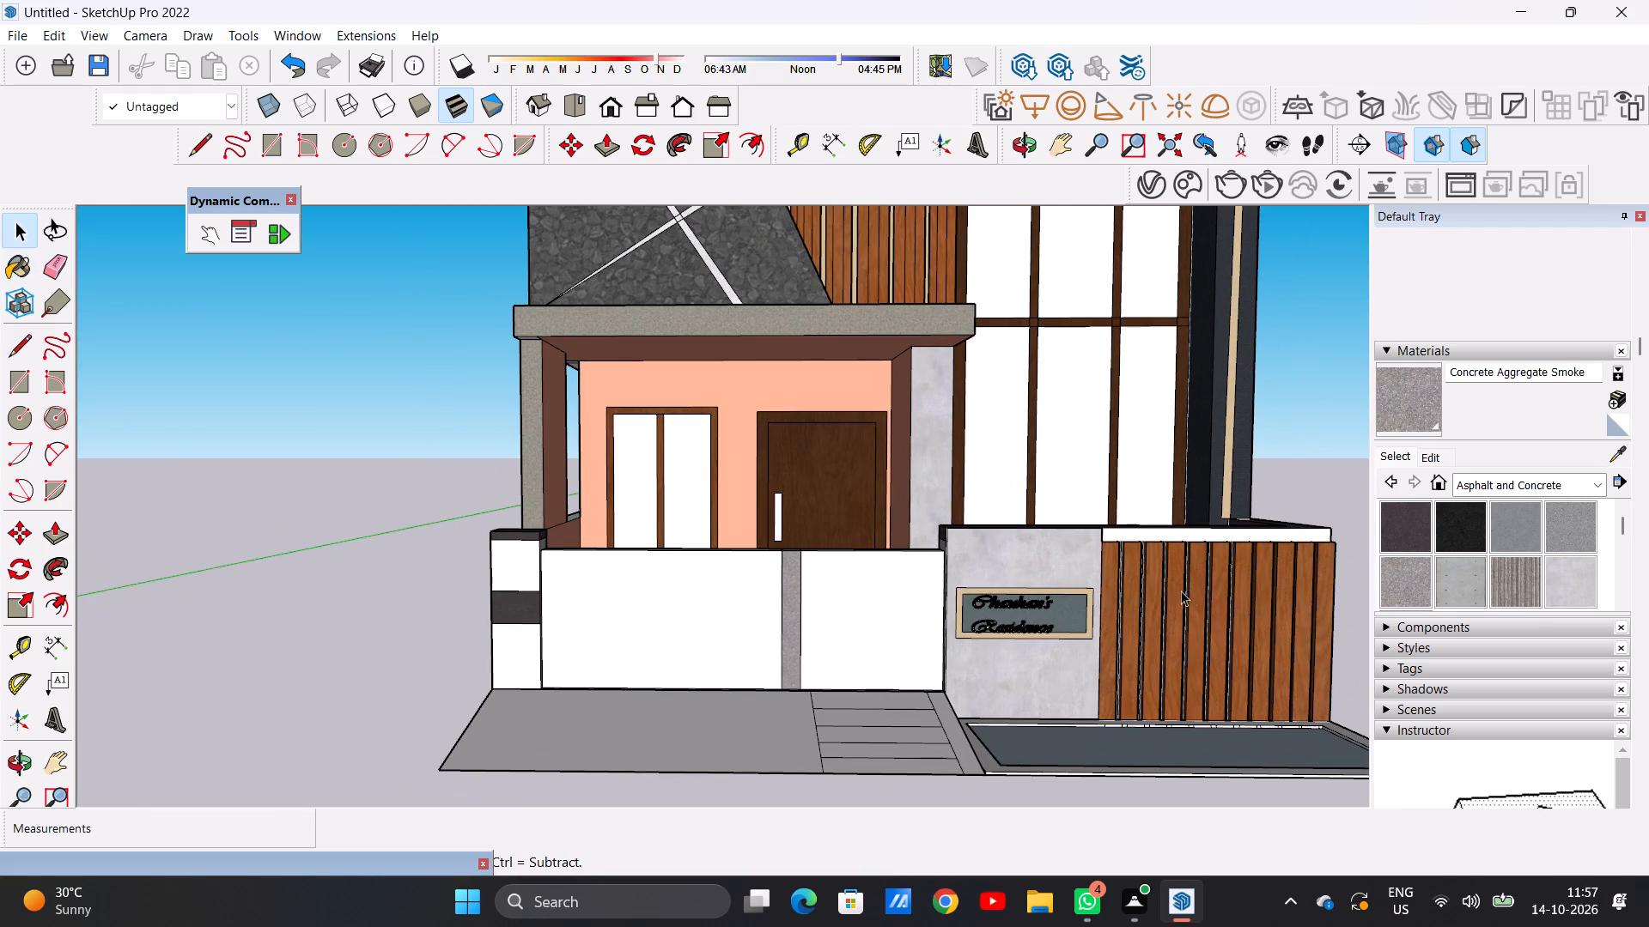
pyautogui.click(1588, 483)
pyautogui.click(1503, 691)
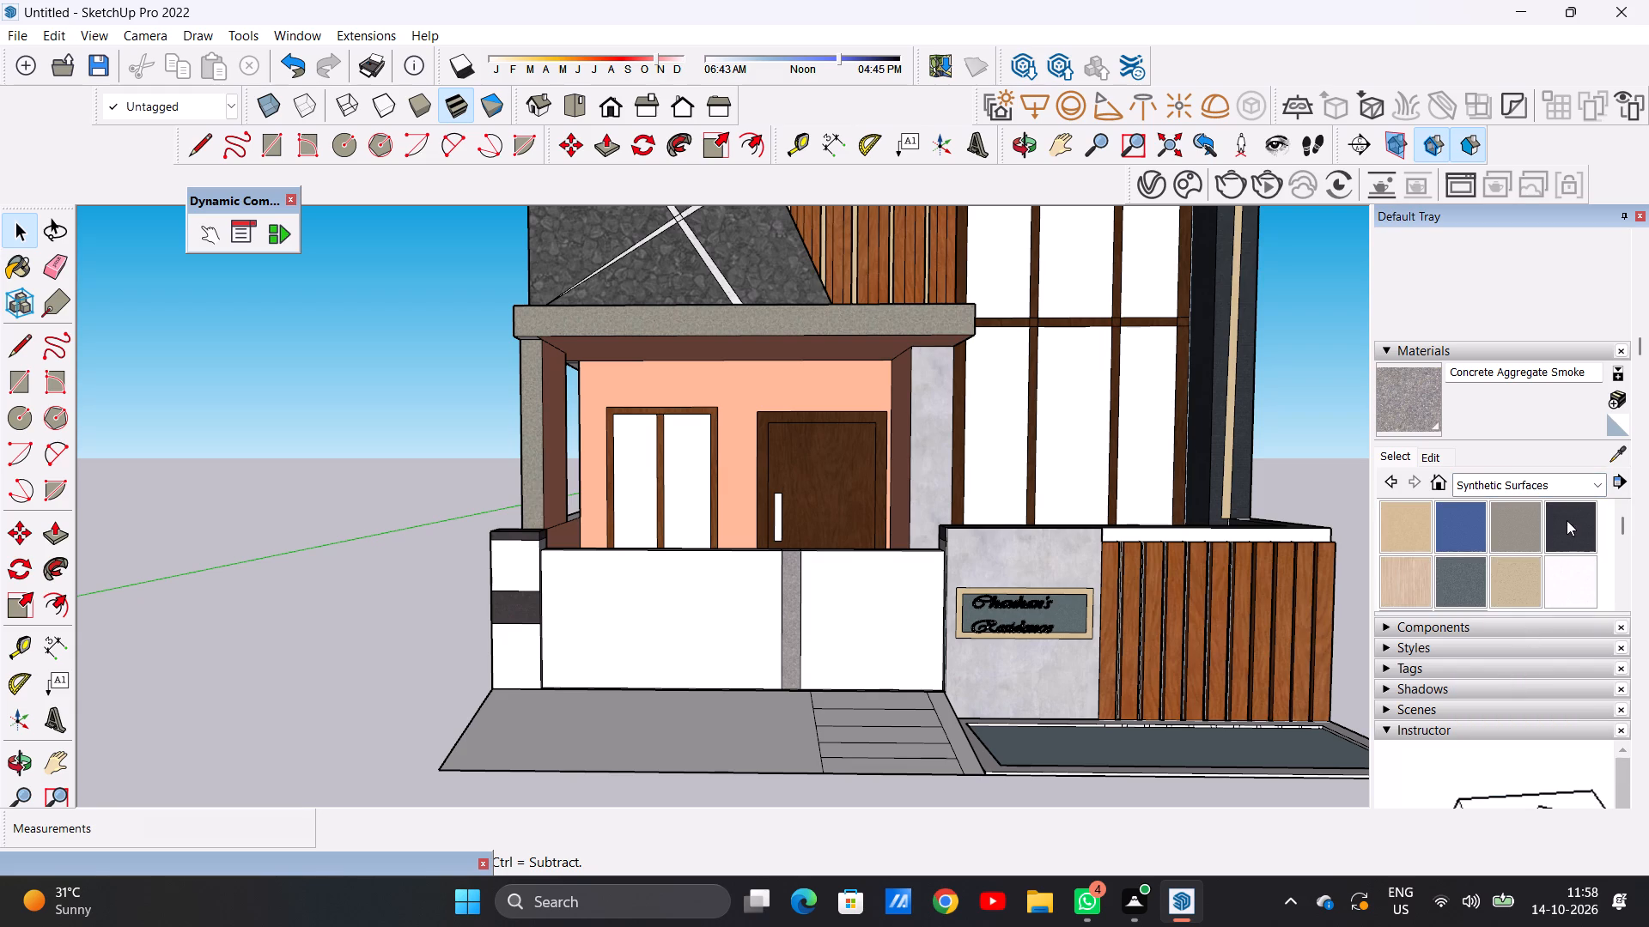
pyautogui.click(1567, 518)
pyautogui.scroll(6, 821, 587)
pyautogui.click(822, 587)
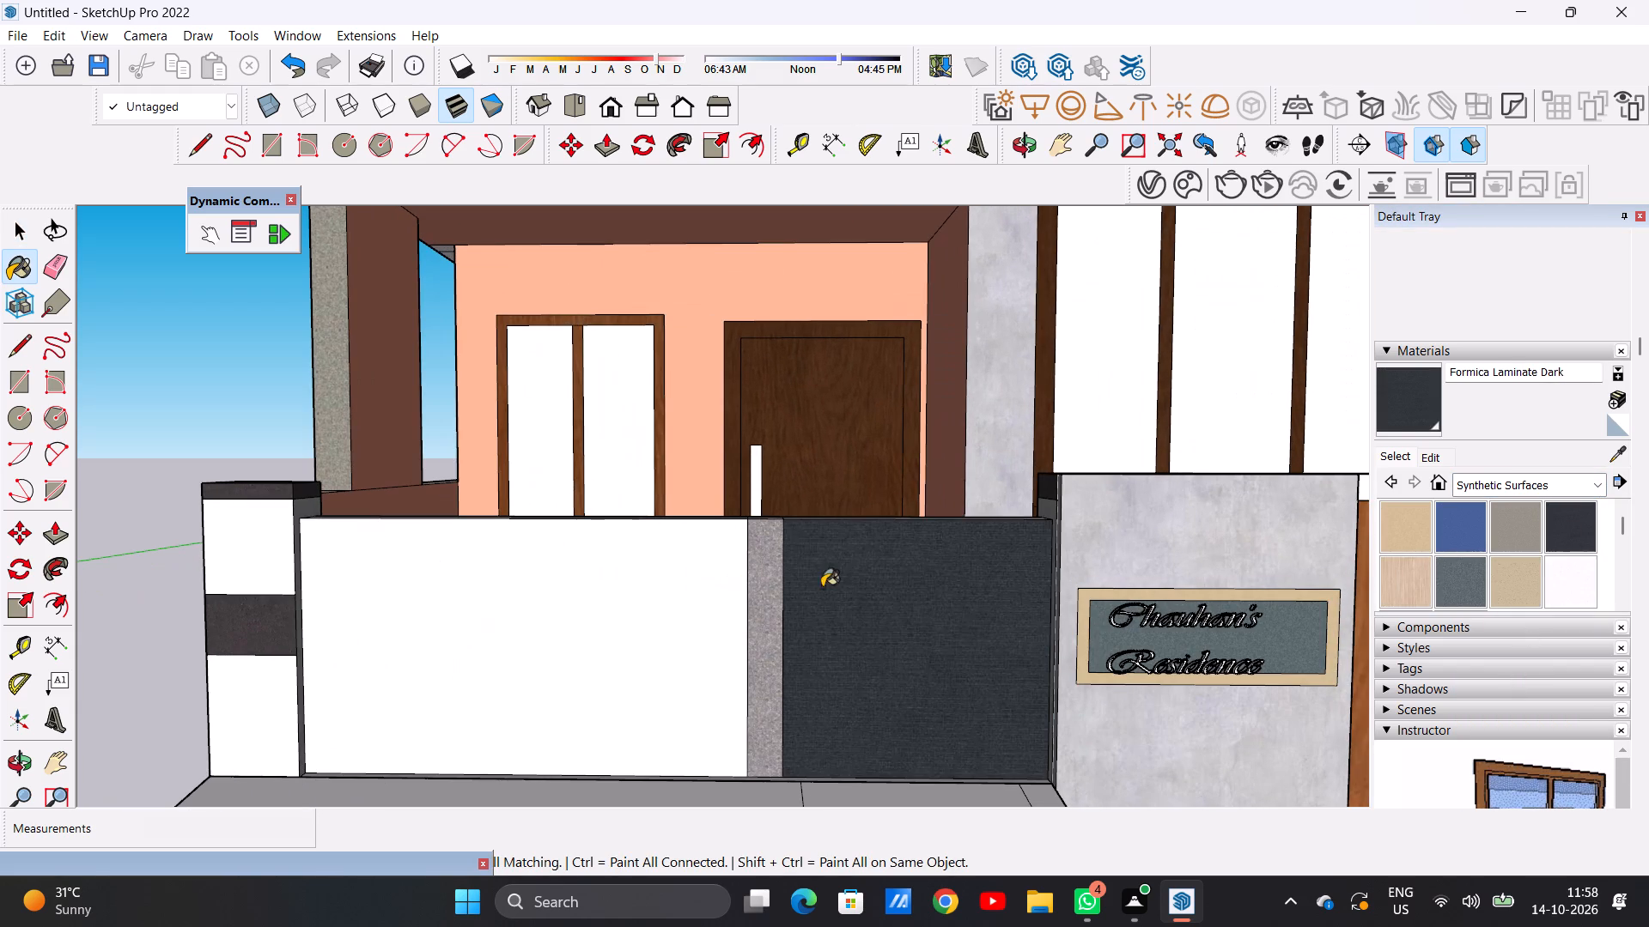
pyautogui.click(645, 597)
# Paint the gate's top edges with Formica Laminate Dark, including the small face above the concrete strip.
pyautogui.scroll(-4, 691, 638)
pyautogui.moveTo(640, 639); pyautogui.dragTo(647, 755, button='middle')
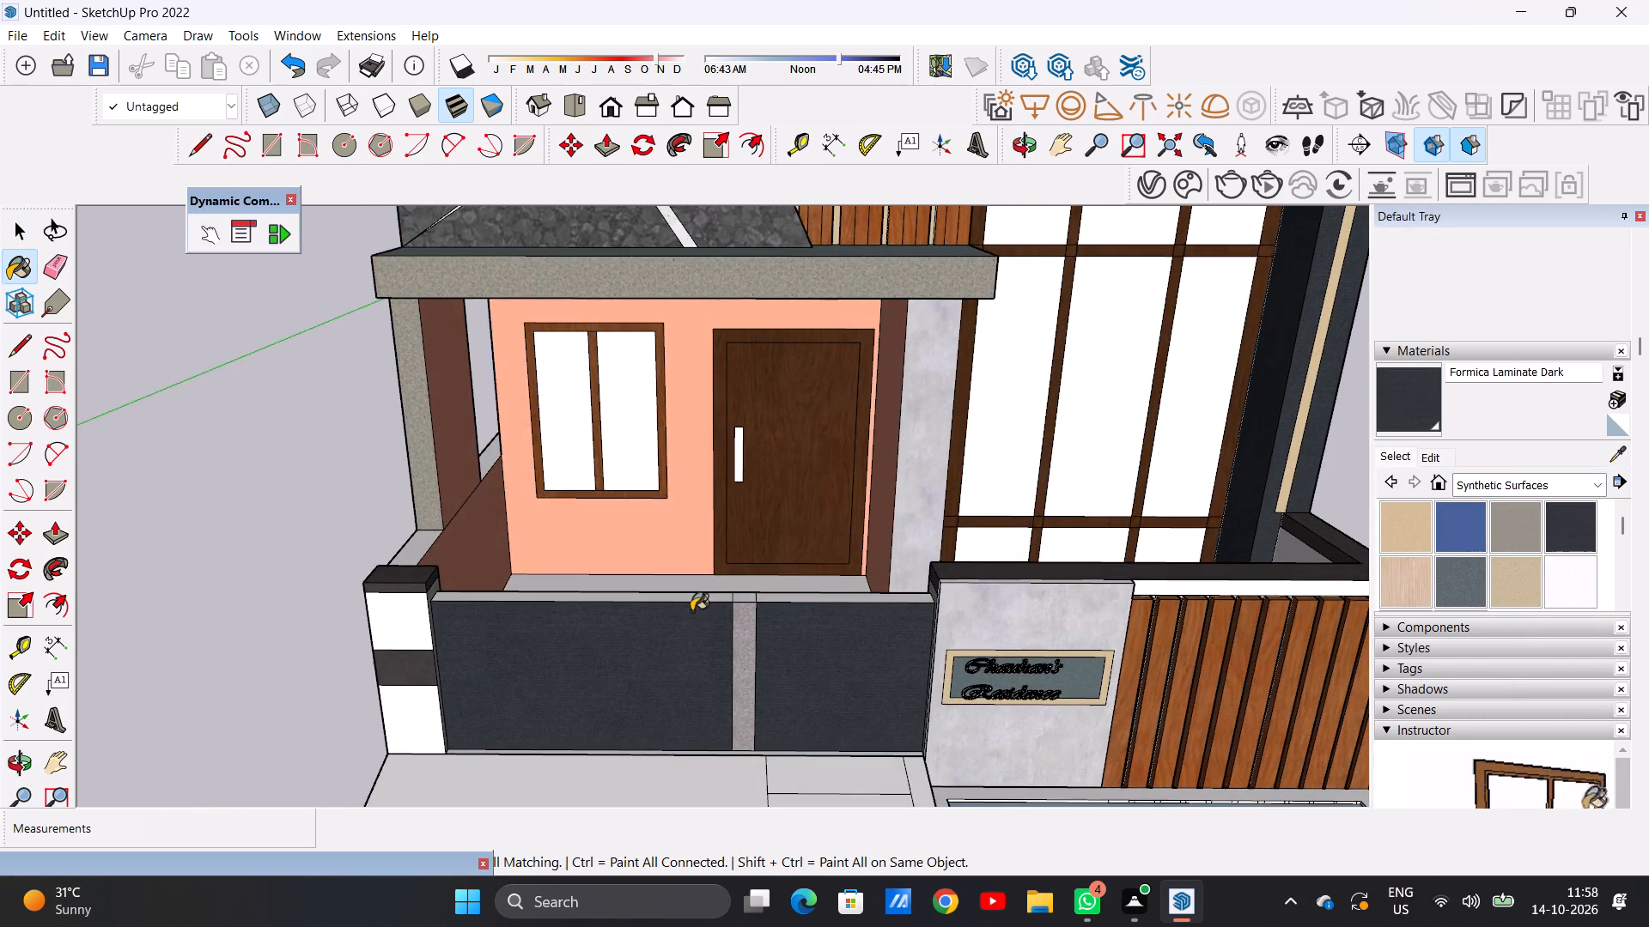
pyautogui.scroll(13, 691, 611)
pyautogui.click(698, 575)
pyautogui.click(964, 575)
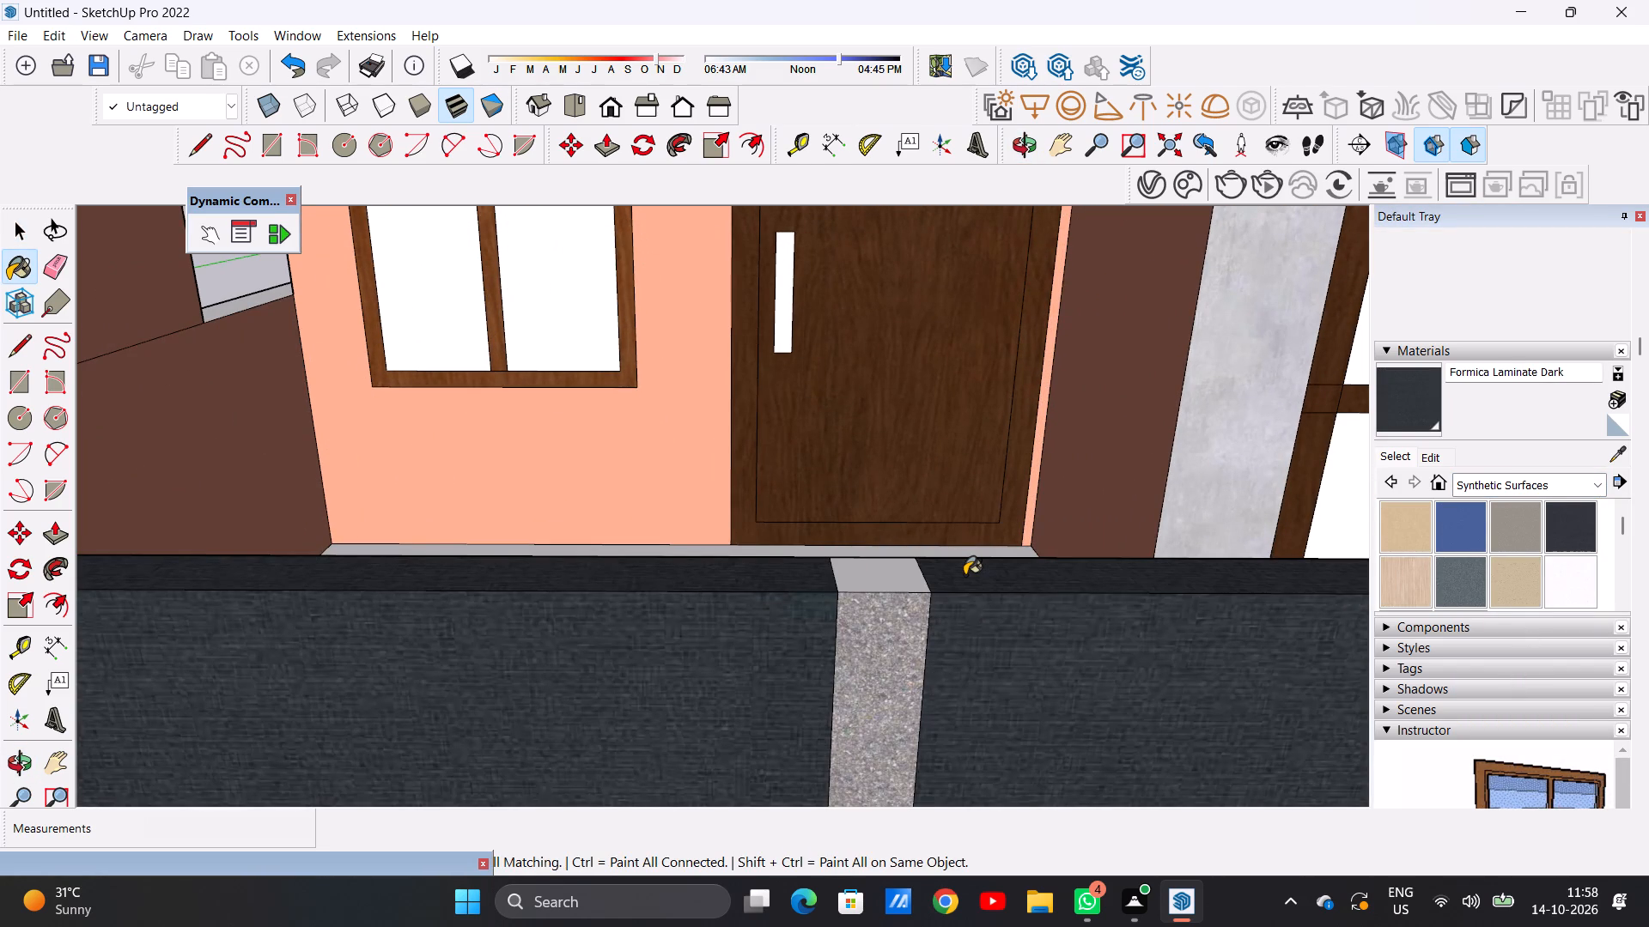
pyautogui.click(872, 582)
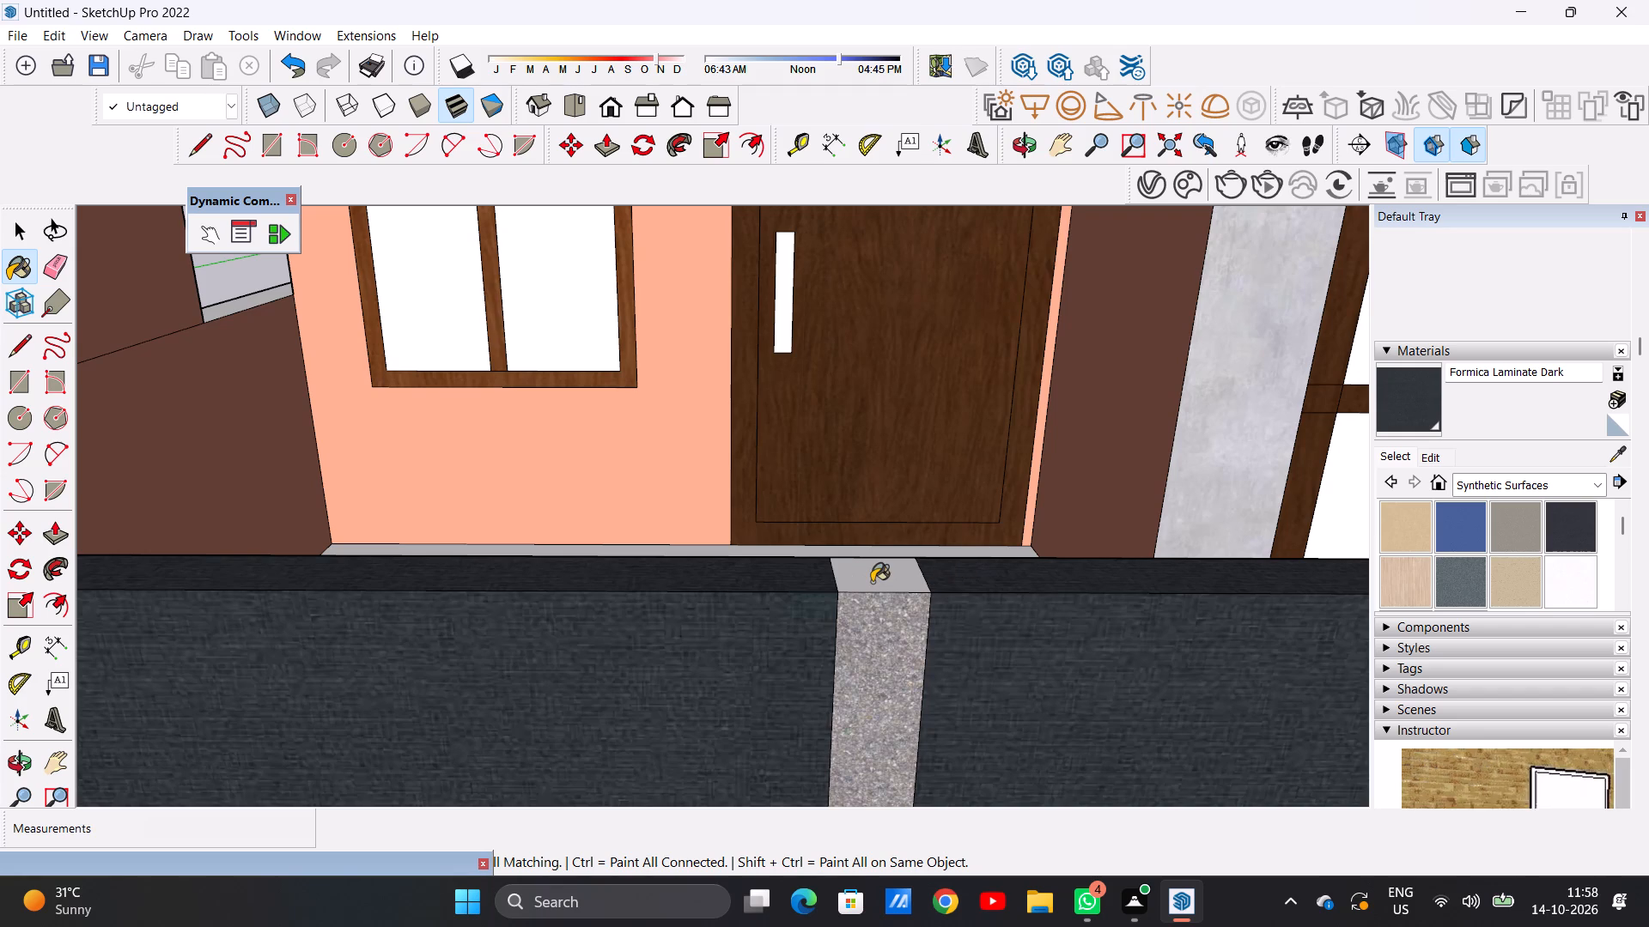
# Paint the gate's inner face, on the porch side, with Formica Laminate Dark.
pyautogui.scroll(-18, 600, 662)
pyautogui.moveTo(739, 697); pyautogui.dragTo(691, 535, button='middle')
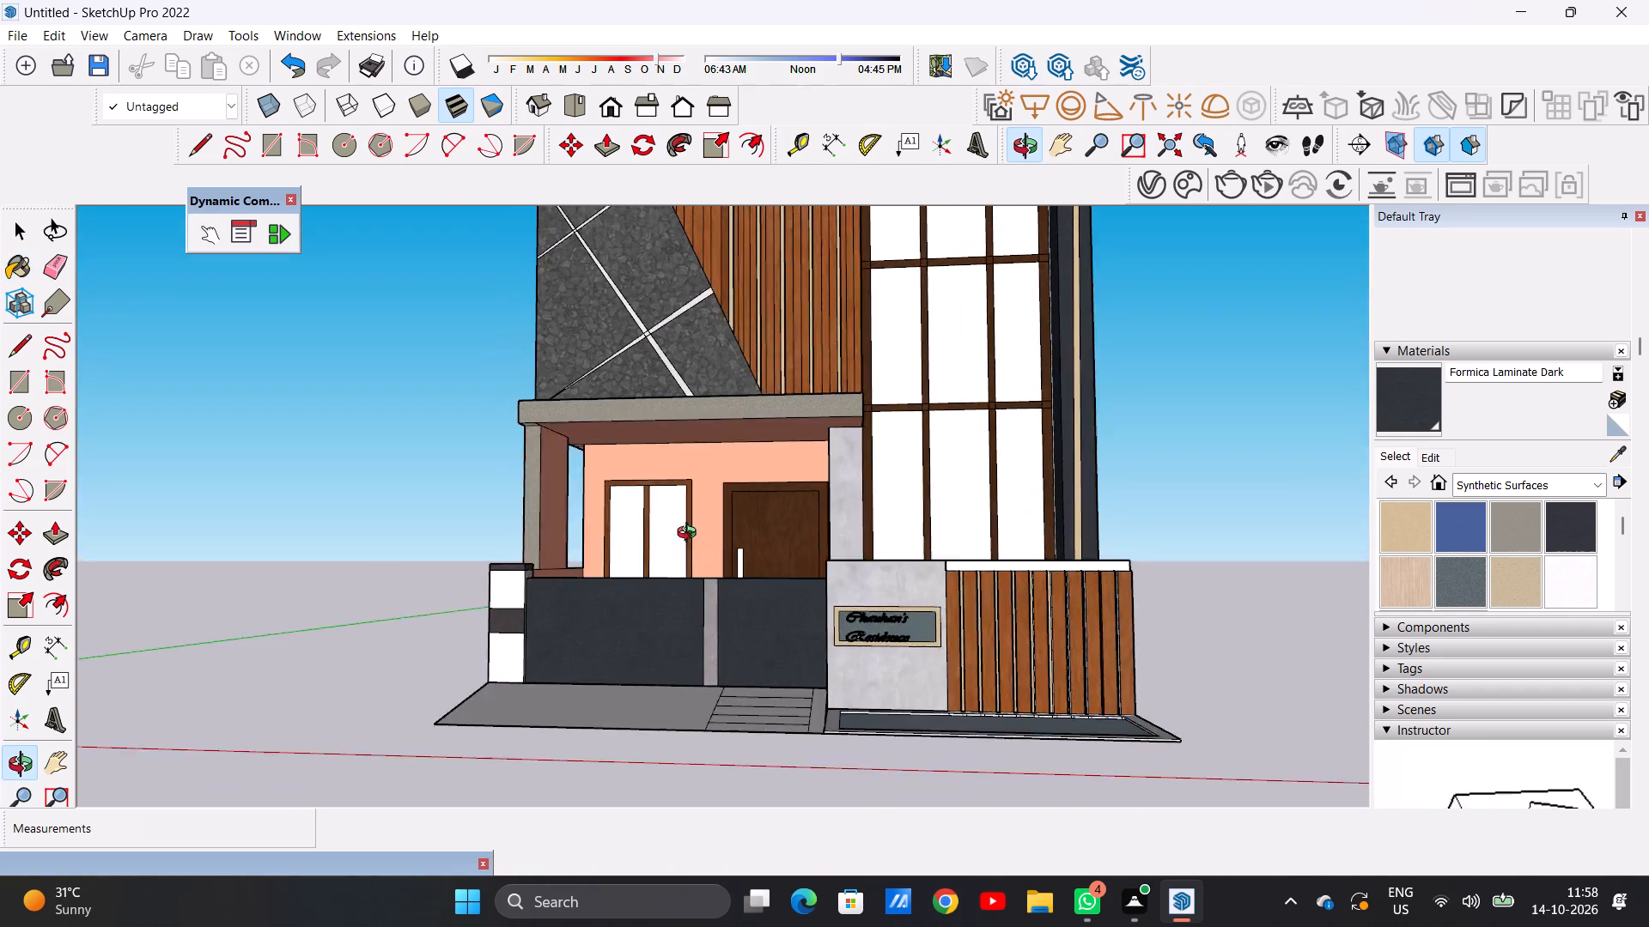
pyautogui.moveTo(691, 535); pyautogui.dragTo(368, 712, button='middle')
pyautogui.scroll(6, 689, 606)
pyautogui.moveTo(570, 594); pyautogui.dragTo(394, 588, button='middle')
pyautogui.scroll(7, 586, 528)
pyautogui.click(472, 566)
pyautogui.scroll(-3, 593, 584)
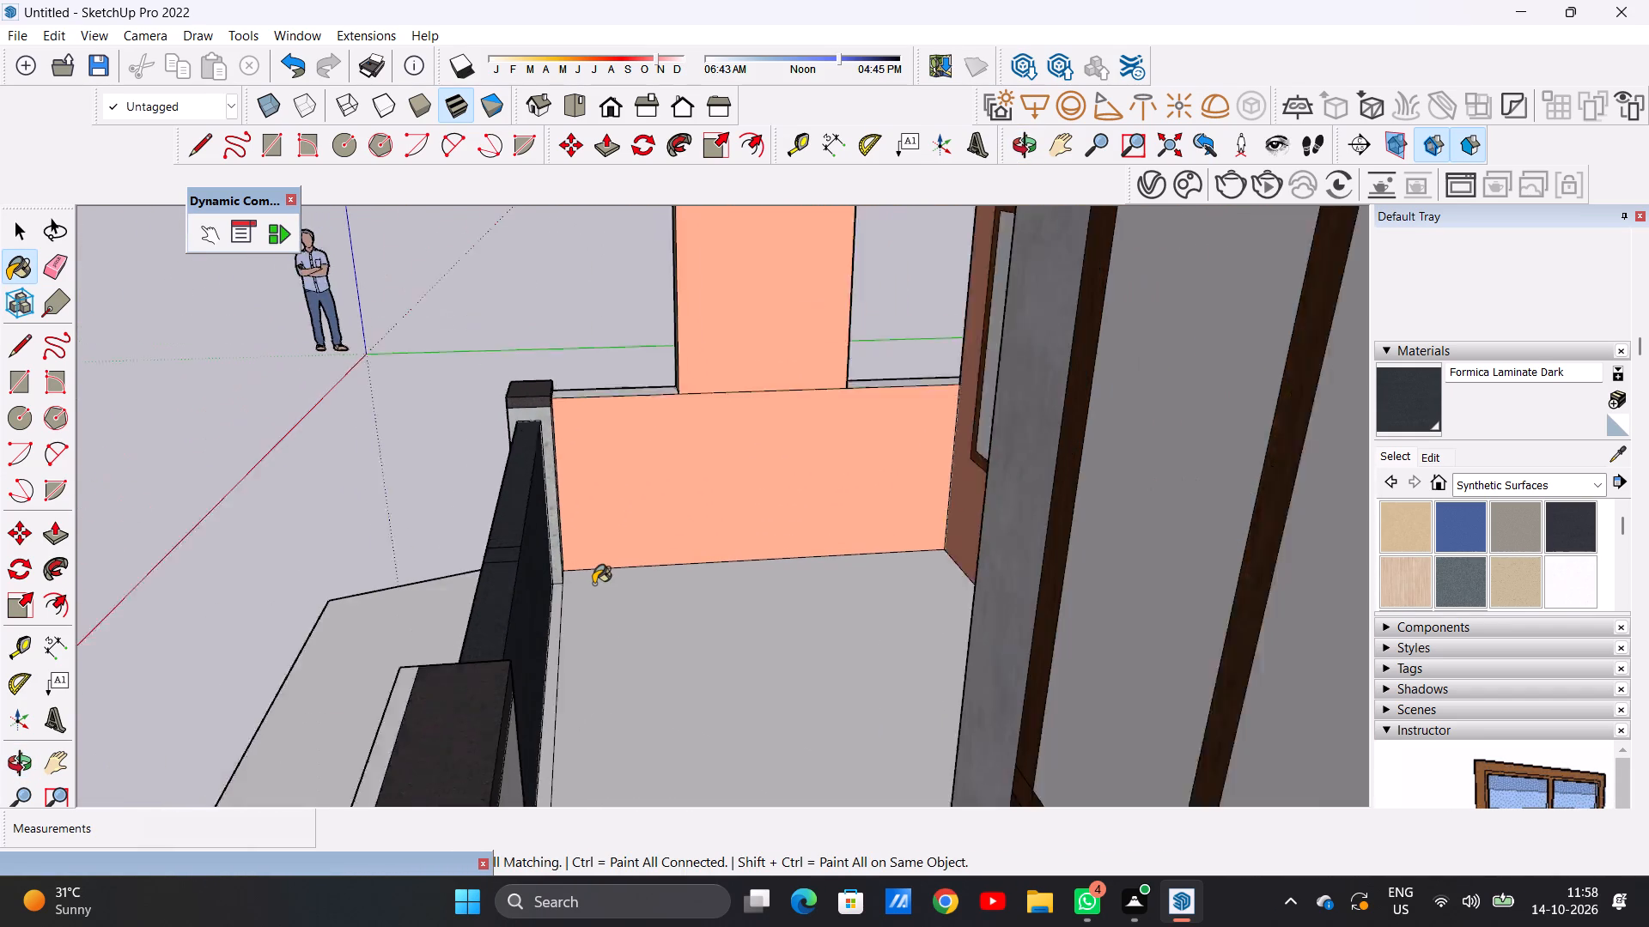
# Paint the inner face of the nameplate wall below its dark cap with Formica Graystone.
pyautogui.scroll(-6, 593, 584)
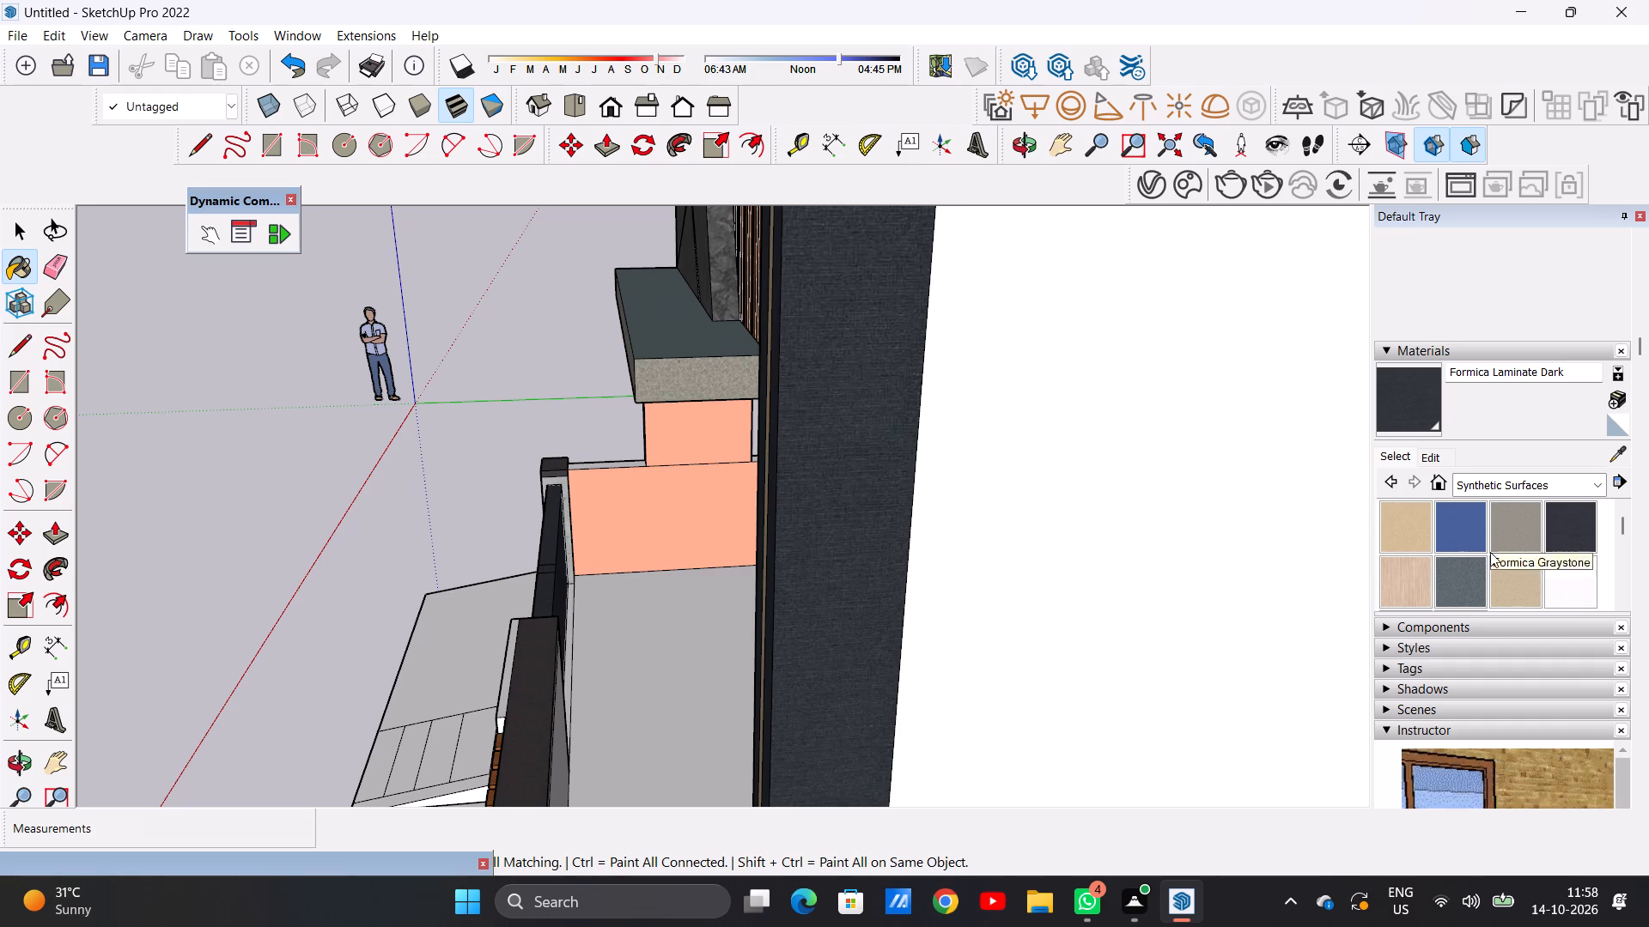
pyautogui.click(1502, 536)
pyautogui.scroll(10, 593, 759)
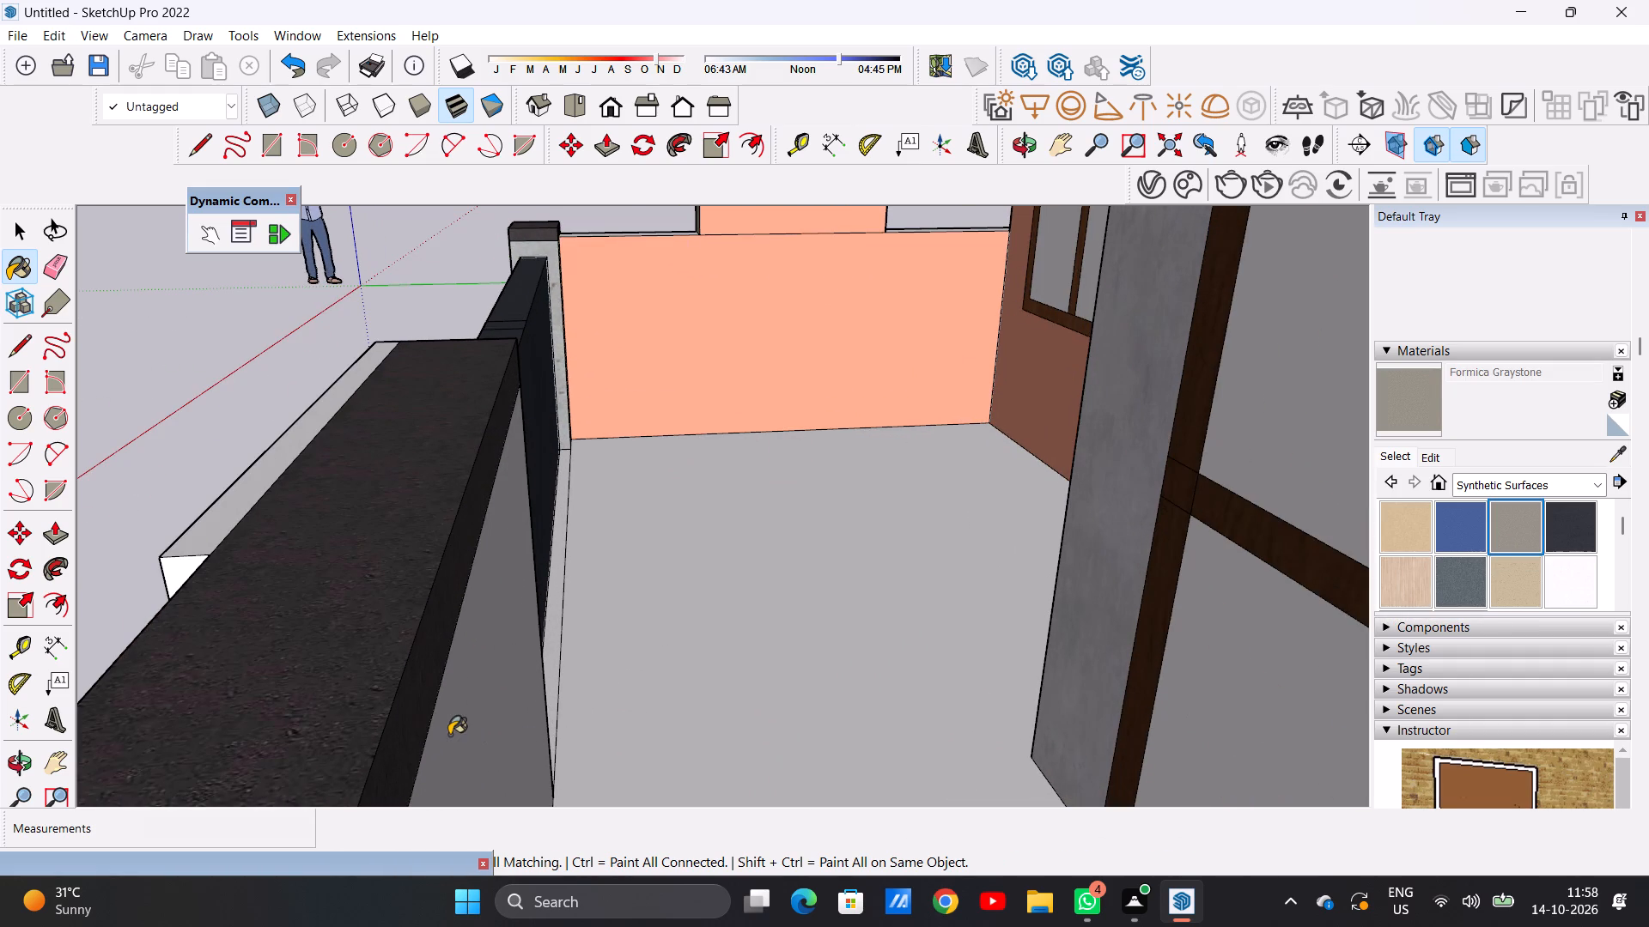
pyautogui.click(443, 733)
# Paint the porch-side face of the far gate pillar below its cap with Formica Graystone.
pyautogui.scroll(-13, 557, 741)
pyautogui.moveTo(299, 676); pyautogui.dragTo(398, 663, button='middle')
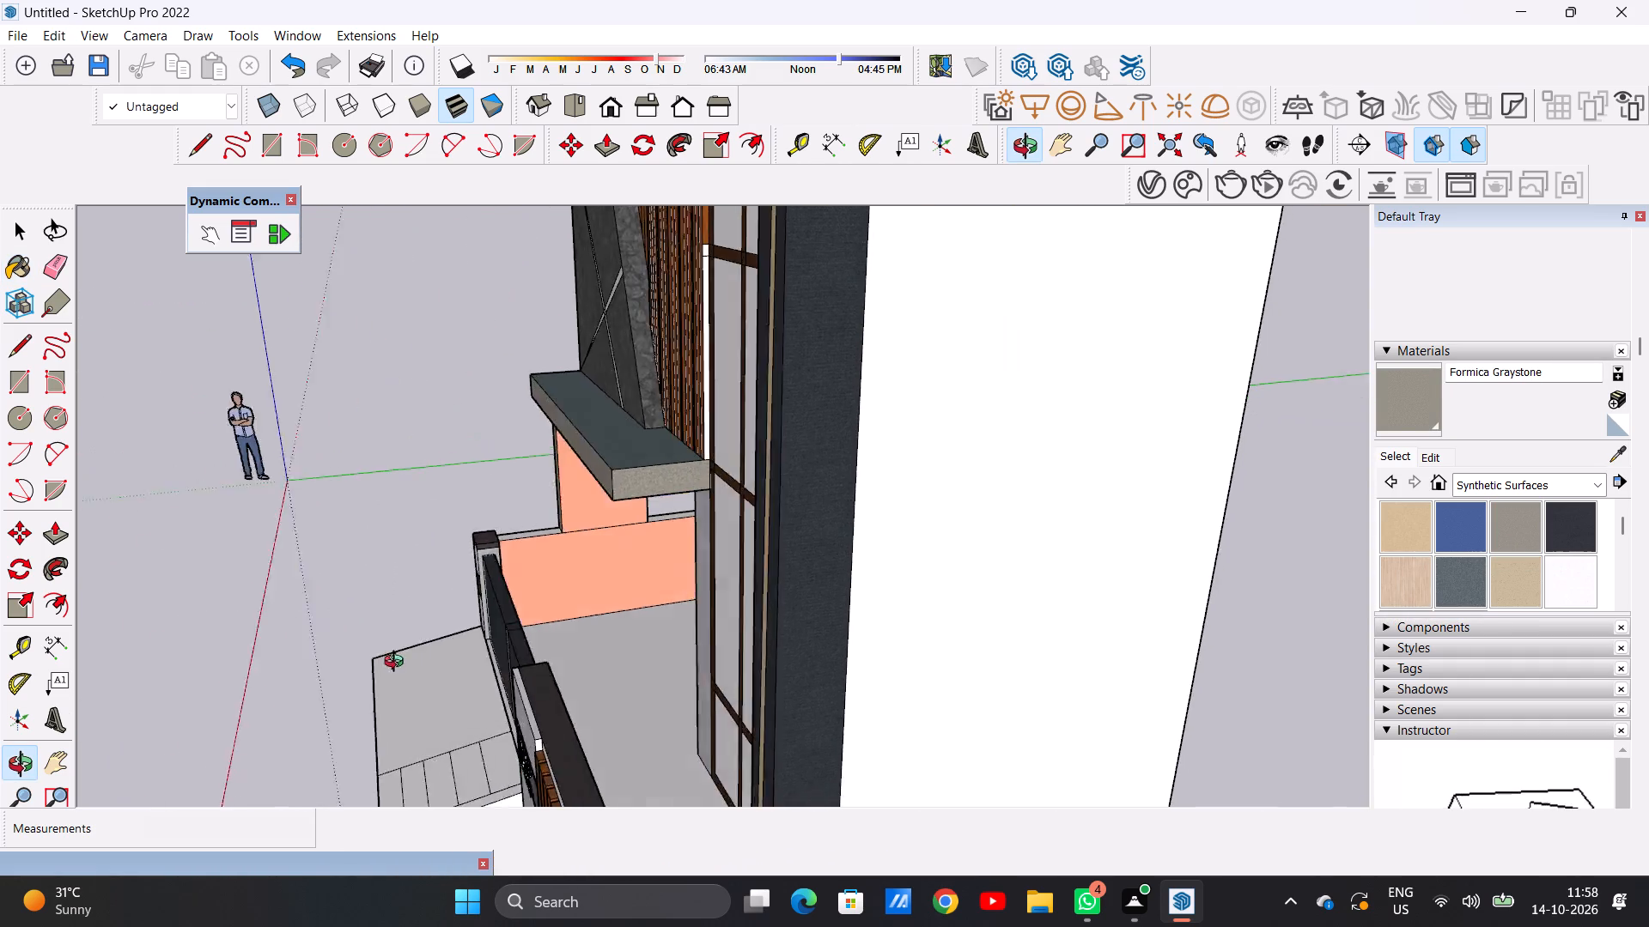
pyautogui.moveTo(398, 663); pyautogui.dragTo(141, 663, button='middle')
pyautogui.moveTo(141, 663); pyautogui.dragTo(295, 646, button='middle')
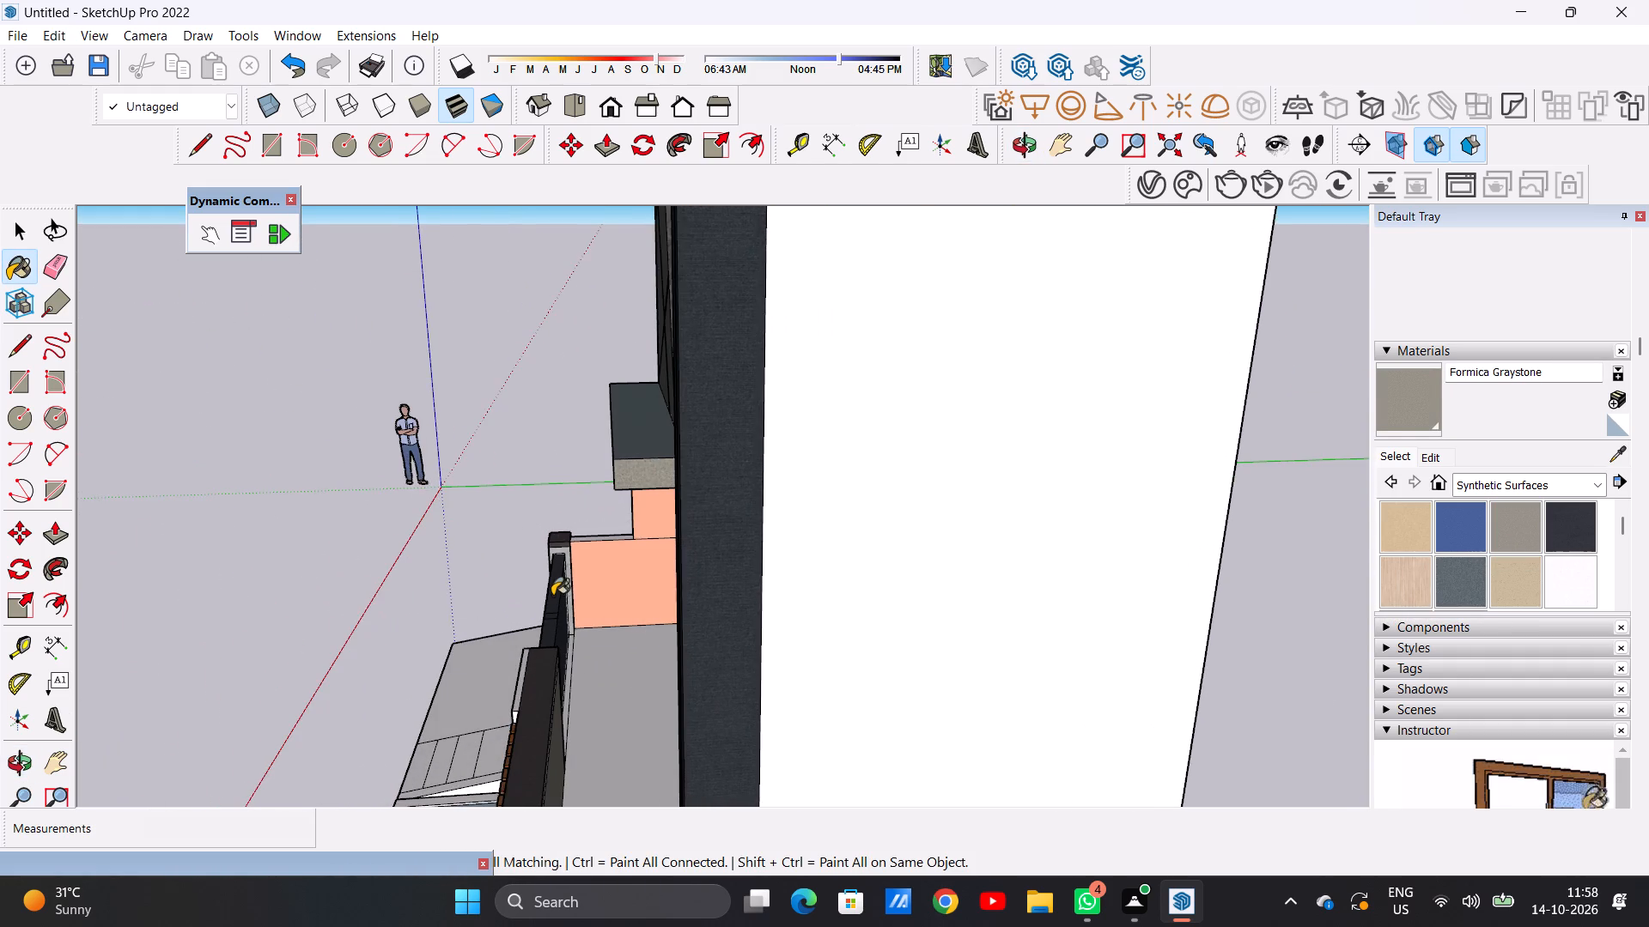
pyautogui.scroll(20, 552, 596)
pyautogui.scroll(6, 552, 596)
pyautogui.moveTo(575, 537); pyautogui.dragTo(460, 587, button='middle')
pyautogui.scroll(6, 514, 521)
pyautogui.click(514, 521)
# Paint the sills of both openings in the porch's side wall with Formica Graystone.
pyautogui.scroll(-11, 552, 560)
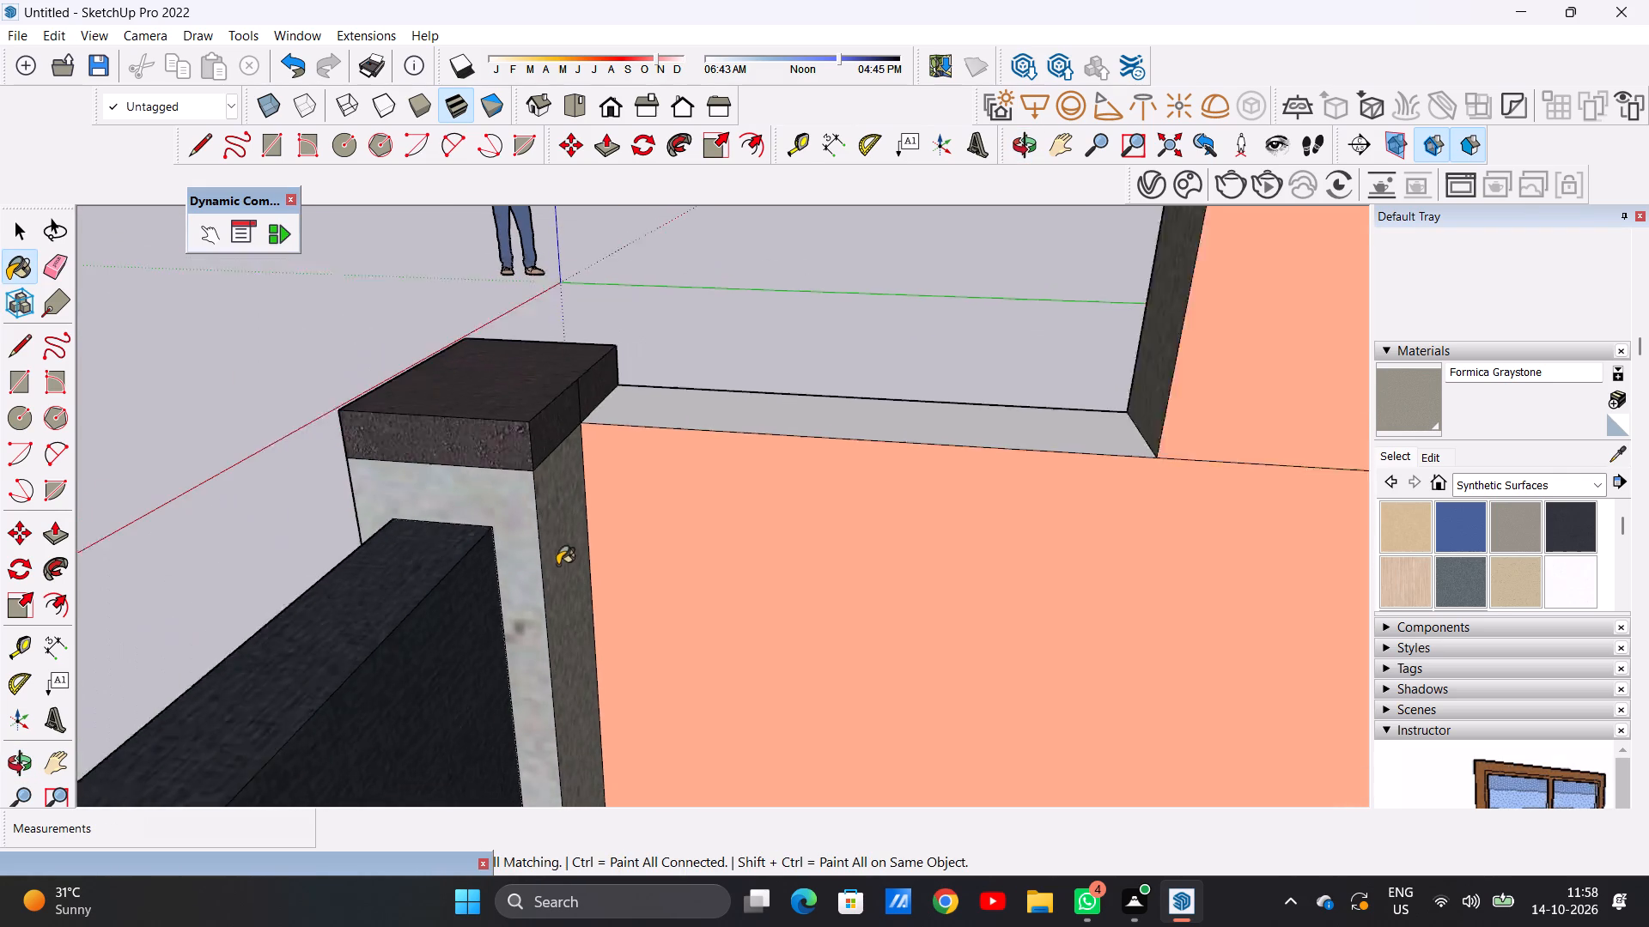
pyautogui.scroll(-2, 557, 565)
pyautogui.moveTo(327, 554); pyautogui.dragTo(558, 594, button='middle')
pyautogui.scroll(3, 640, 411)
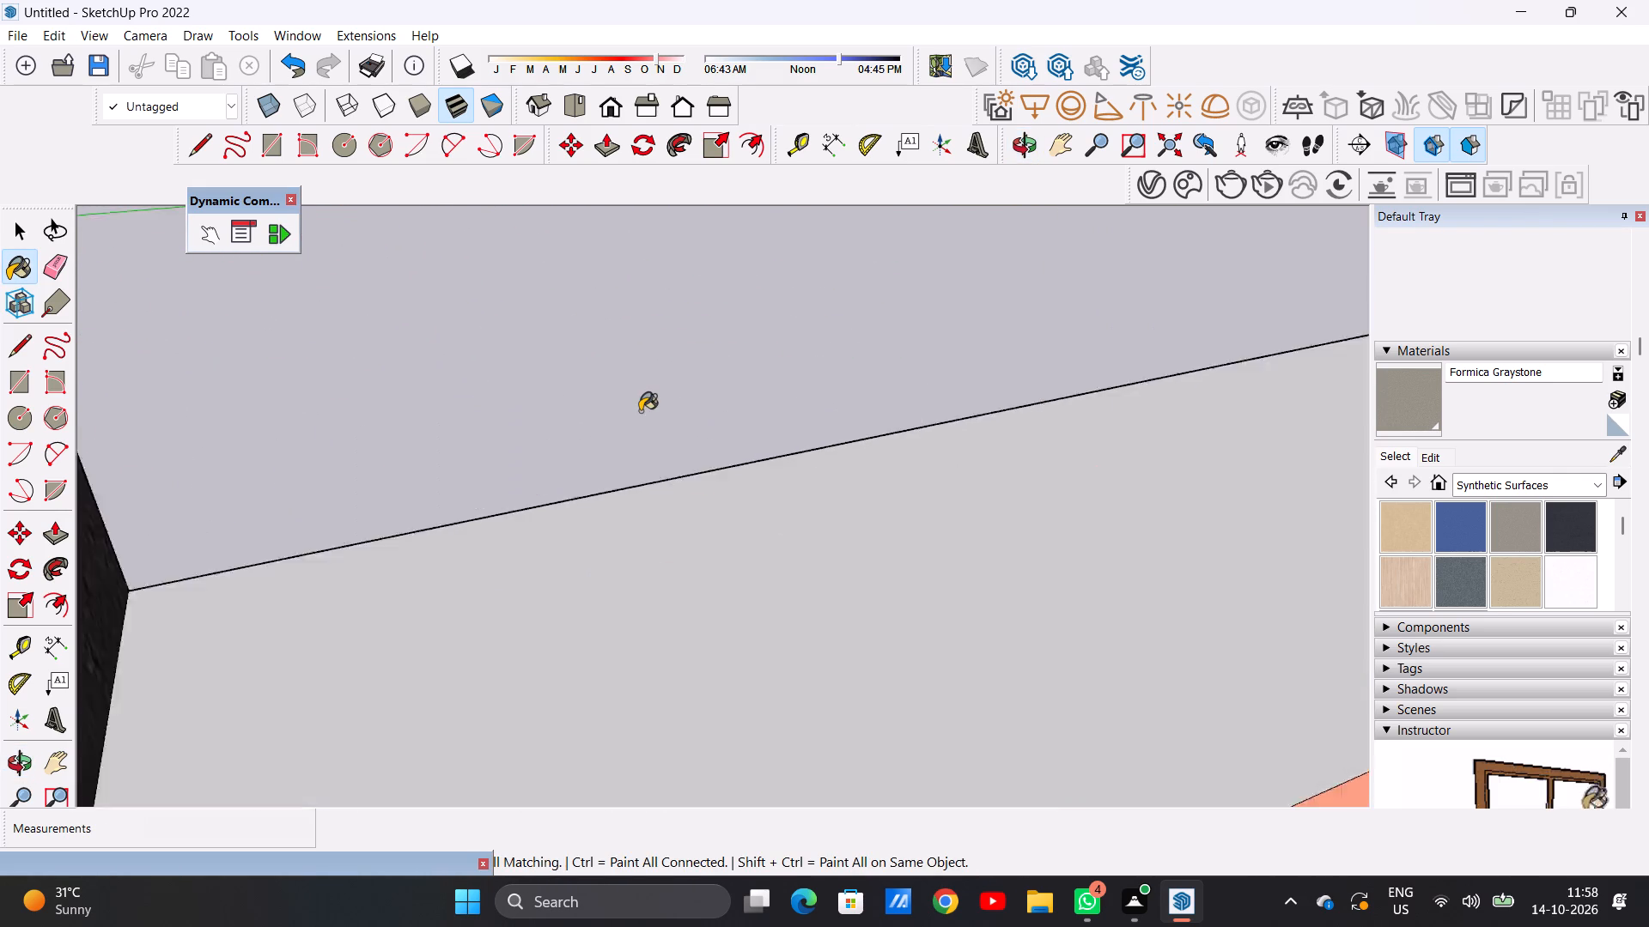
pyautogui.scroll(2, 640, 411)
pyautogui.scroll(-5, 631, 468)
pyautogui.click(630, 542)
pyautogui.scroll(-7, 539, 593)
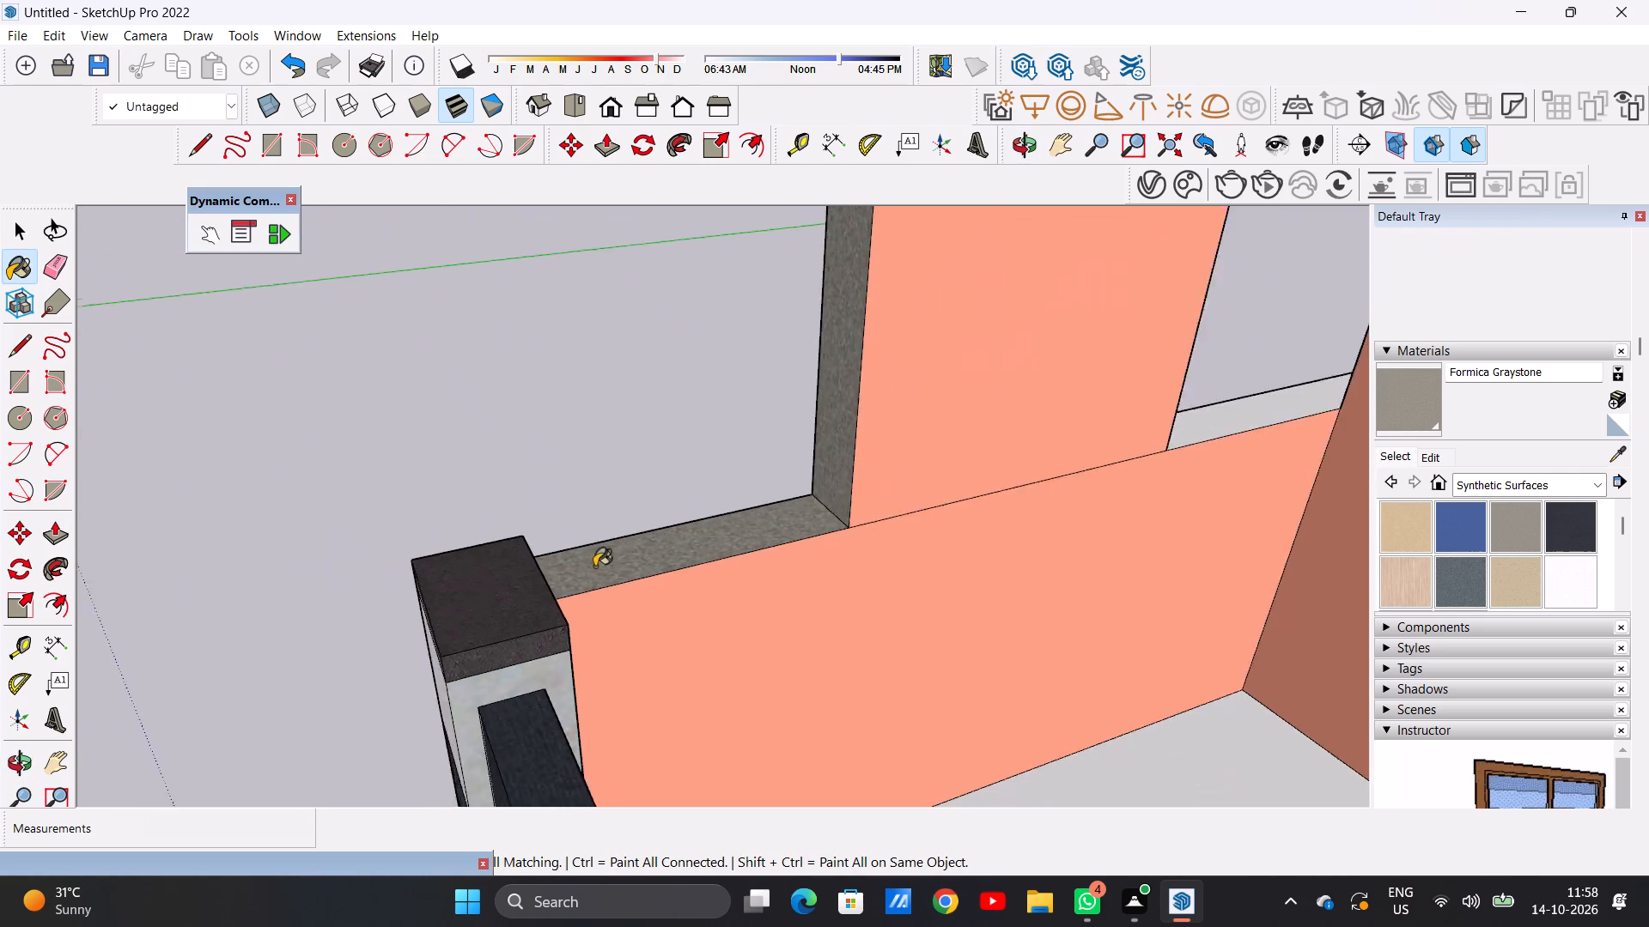
pyautogui.scroll(-11, 594, 566)
pyautogui.scroll(15, 910, 473)
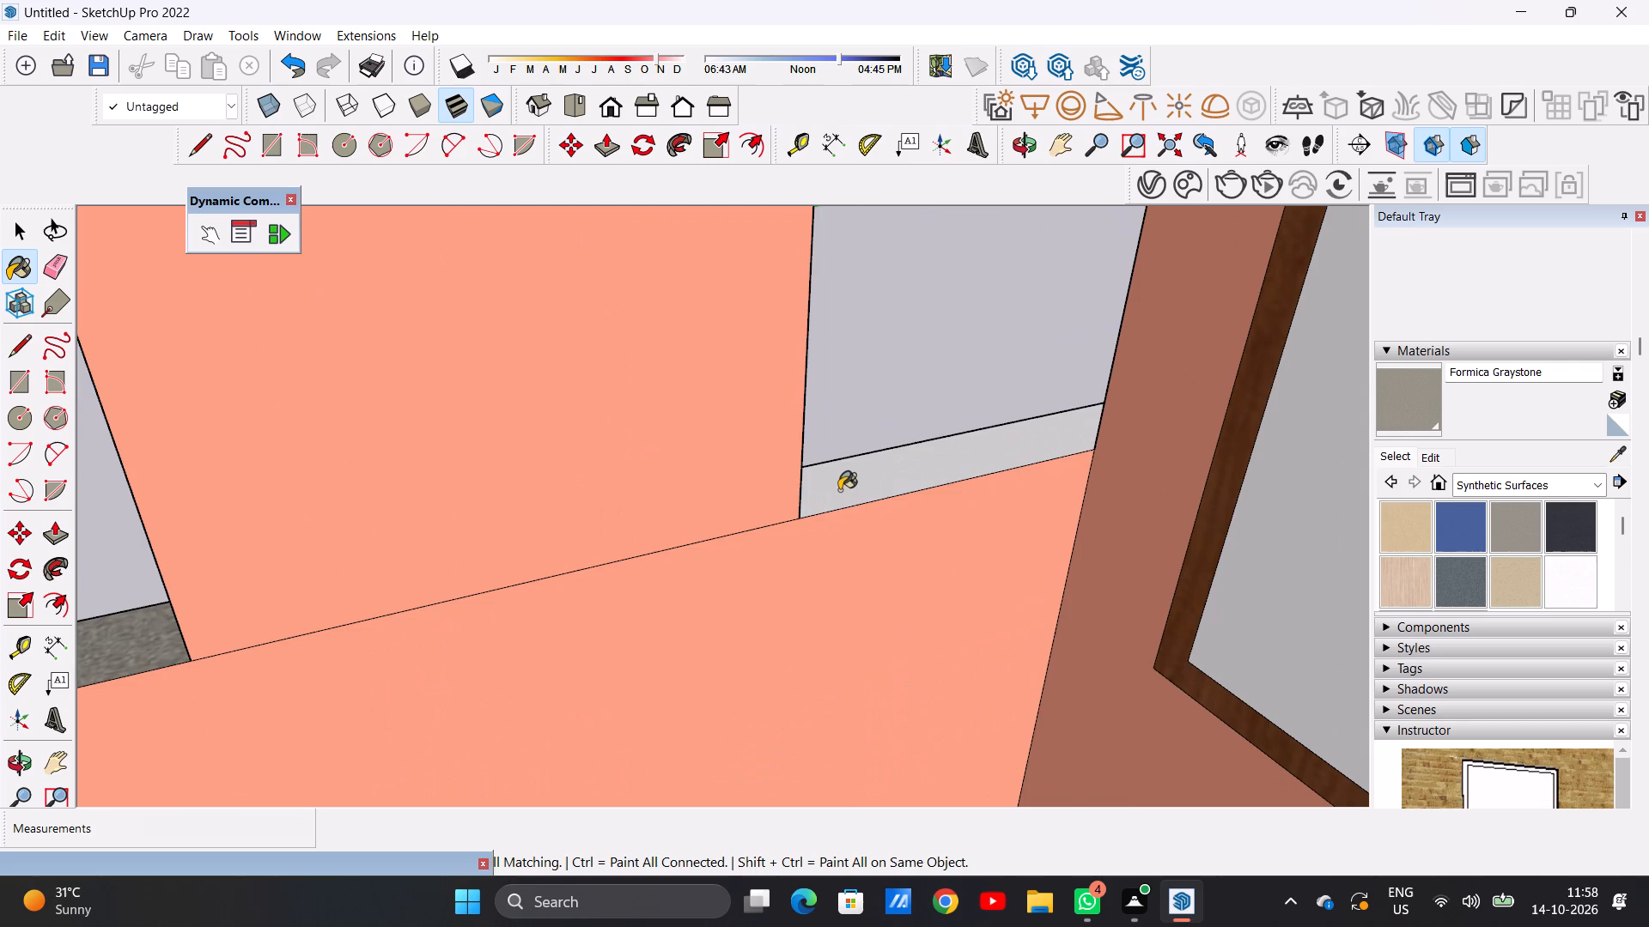
pyautogui.click(839, 490)
pyautogui.scroll(-20, 713, 602)
pyautogui.scroll(-17, 713, 602)
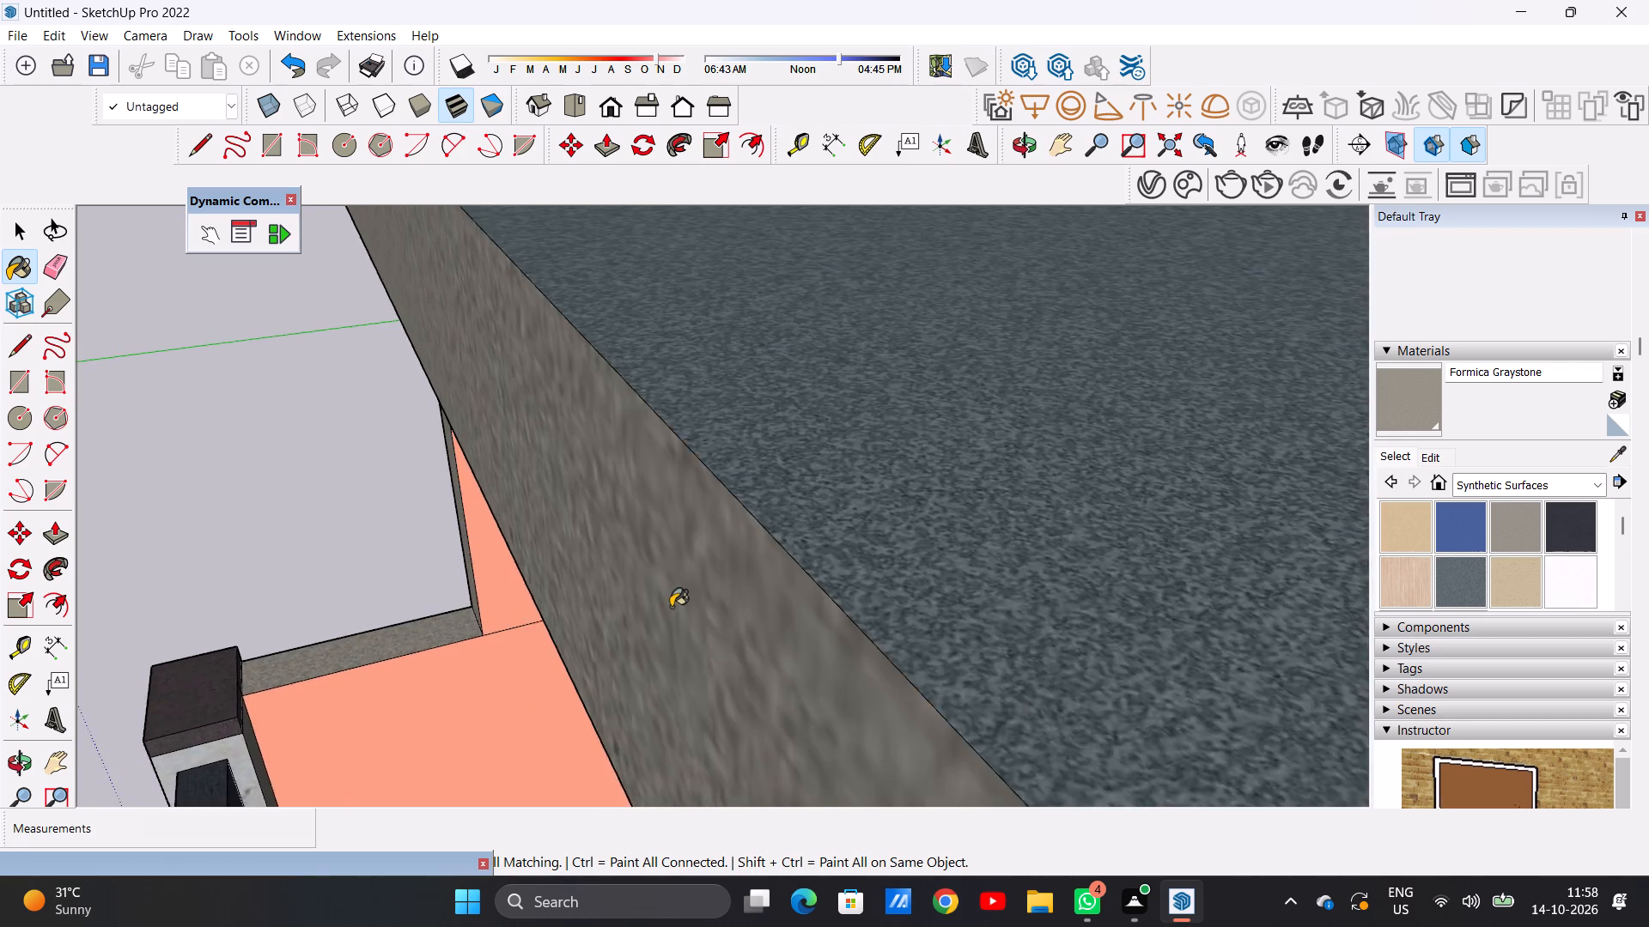
# Paint the rear side opening's vertical reveal and the adjoining outer edge strip of the side wall with Formica Graystone.
pyautogui.scroll(-20, 671, 607)
pyautogui.scroll(-11, 671, 607)
pyautogui.moveTo(477, 594); pyautogui.dragTo(548, 573, button='middle')
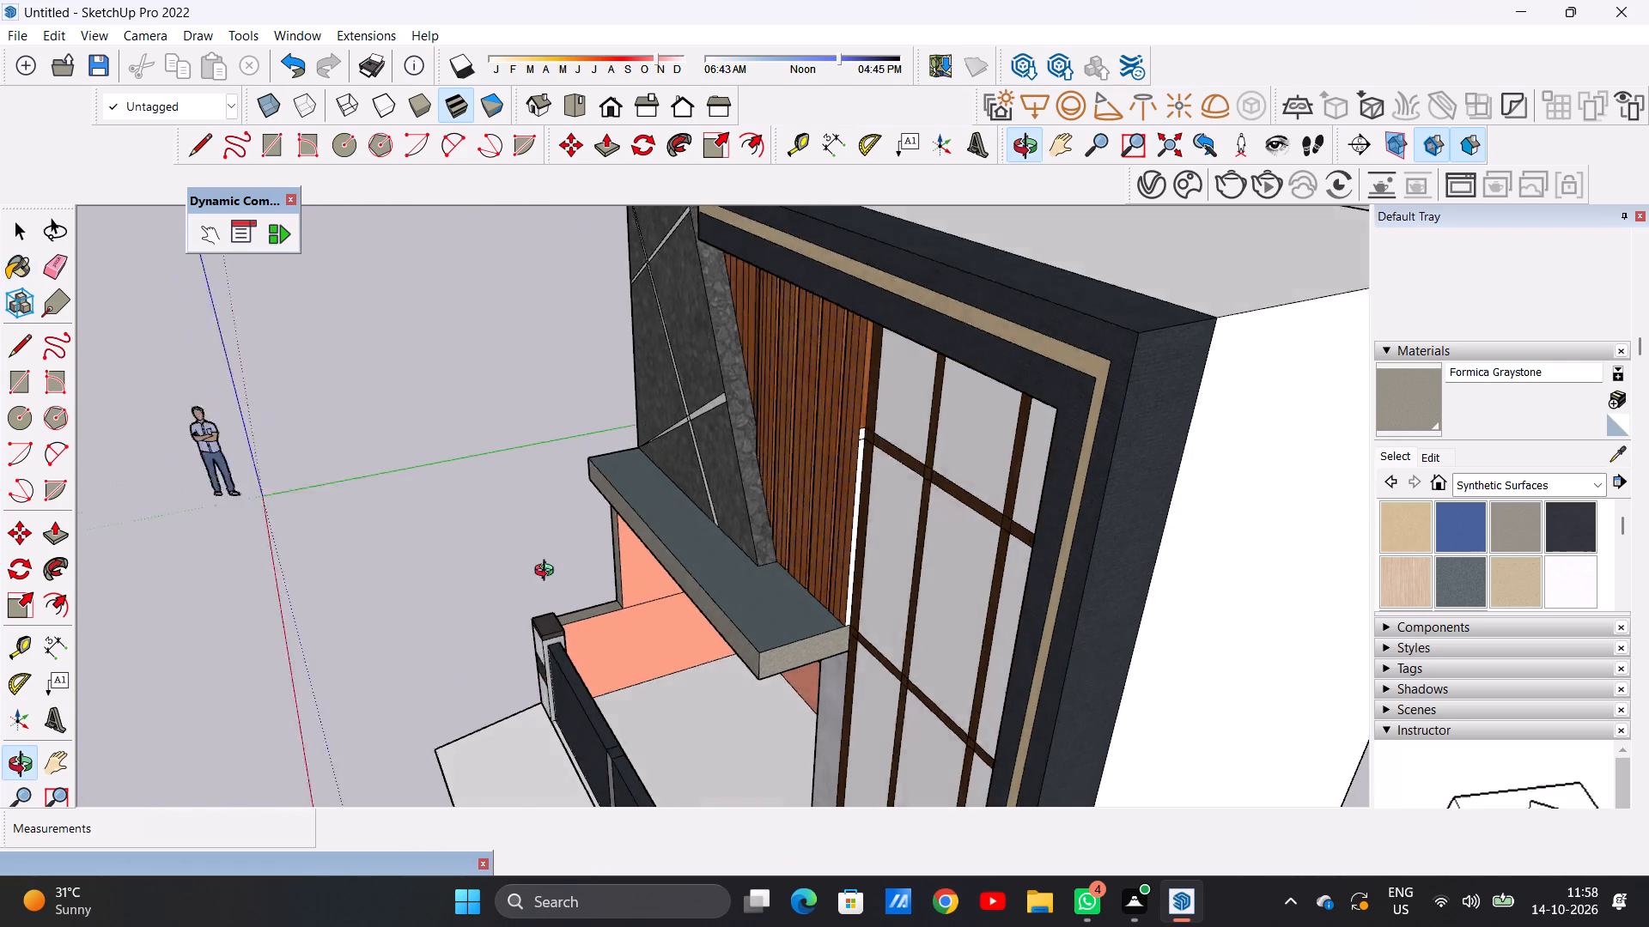
pyautogui.moveTo(548, 573); pyautogui.dragTo(745, 530, button='middle')
pyautogui.moveTo(377, 642); pyautogui.dragTo(718, 607, button='middle')
pyautogui.moveTo(317, 716); pyautogui.dragTo(430, 730, button='middle')
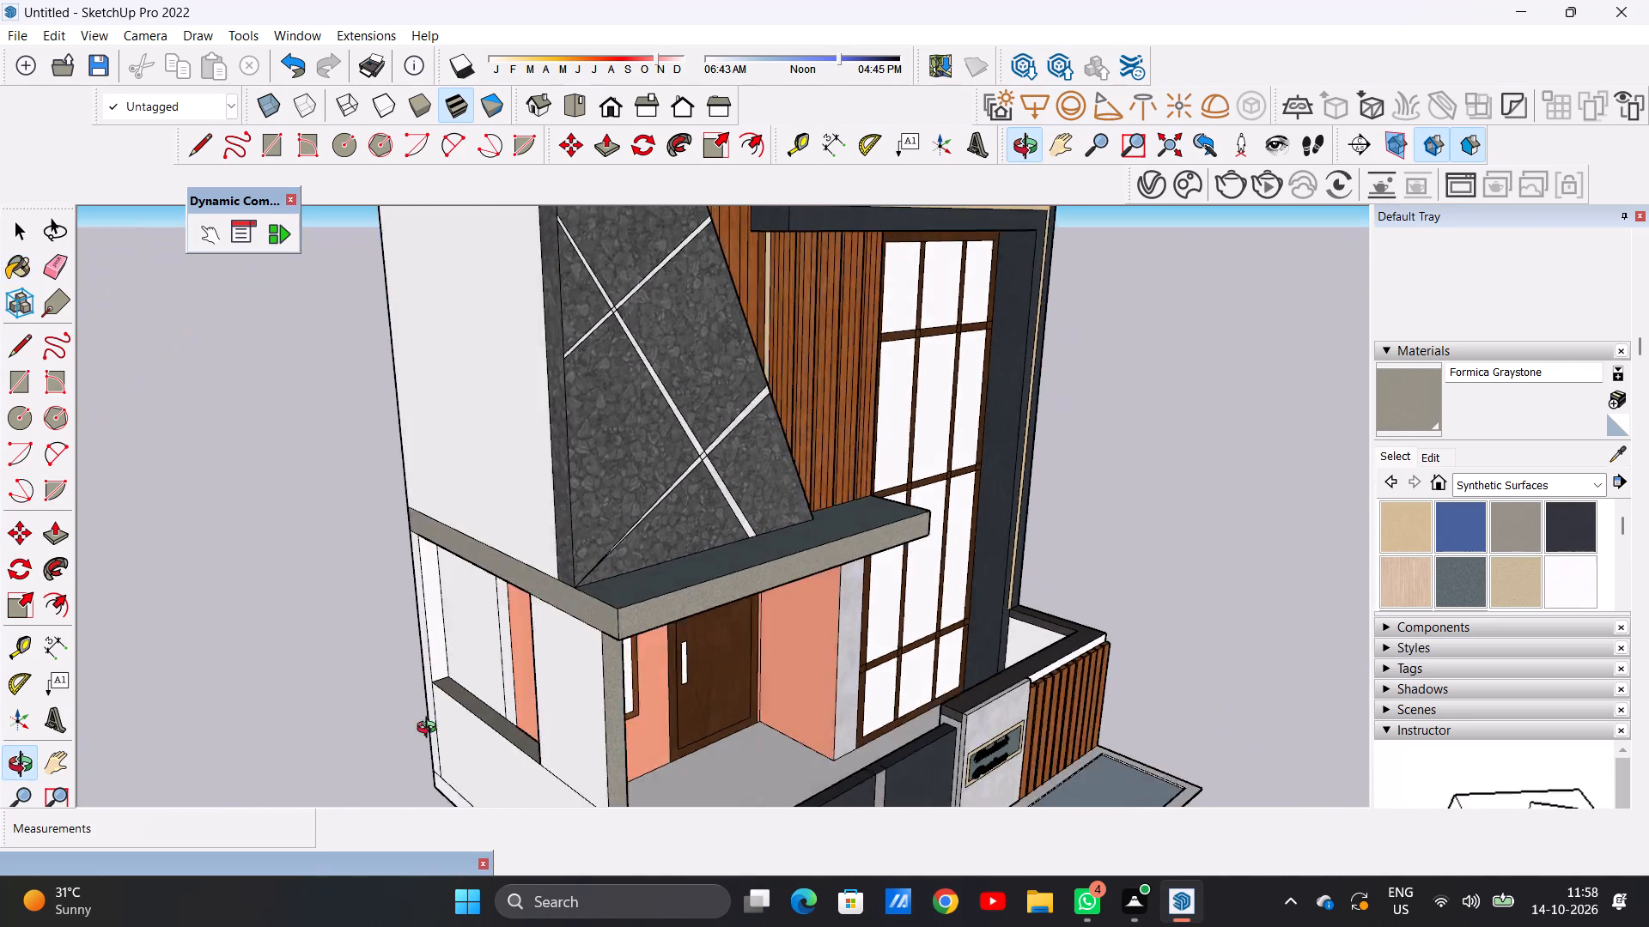
pyautogui.moveTo(430, 730); pyautogui.dragTo(497, 736, button='middle')
pyautogui.scroll(12, 435, 665)
pyautogui.click(413, 633)
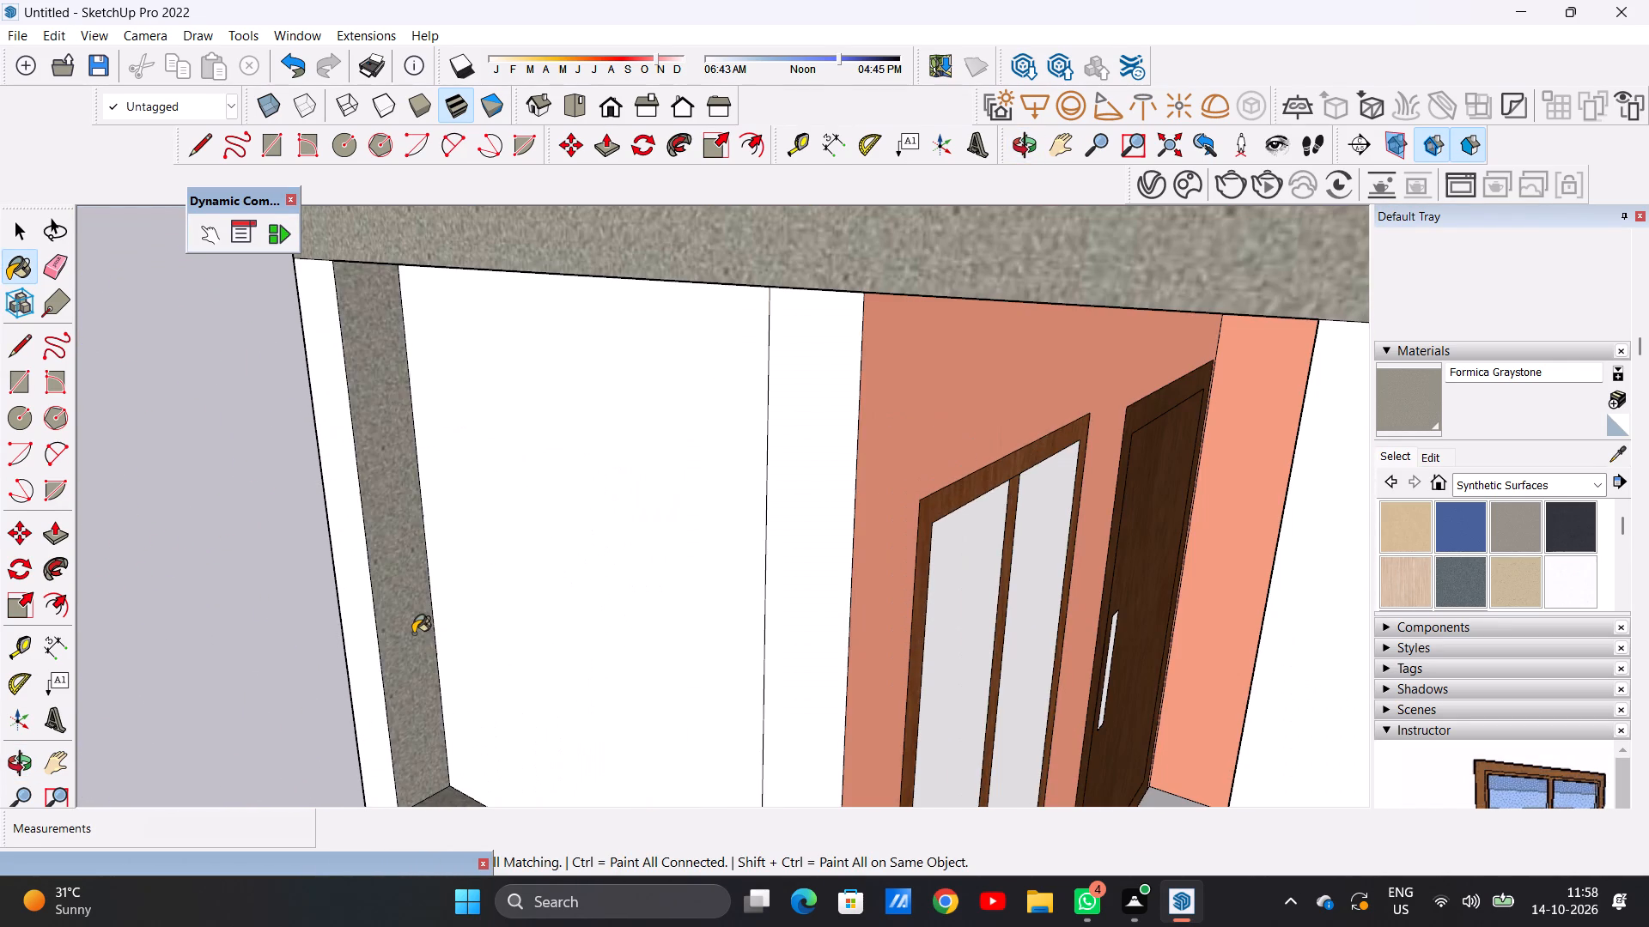
pyautogui.click(367, 647)
# Paint the side wall's base strip and the gate pillar's outer side with Formica Graystone.
pyautogui.scroll(-19, 472, 609)
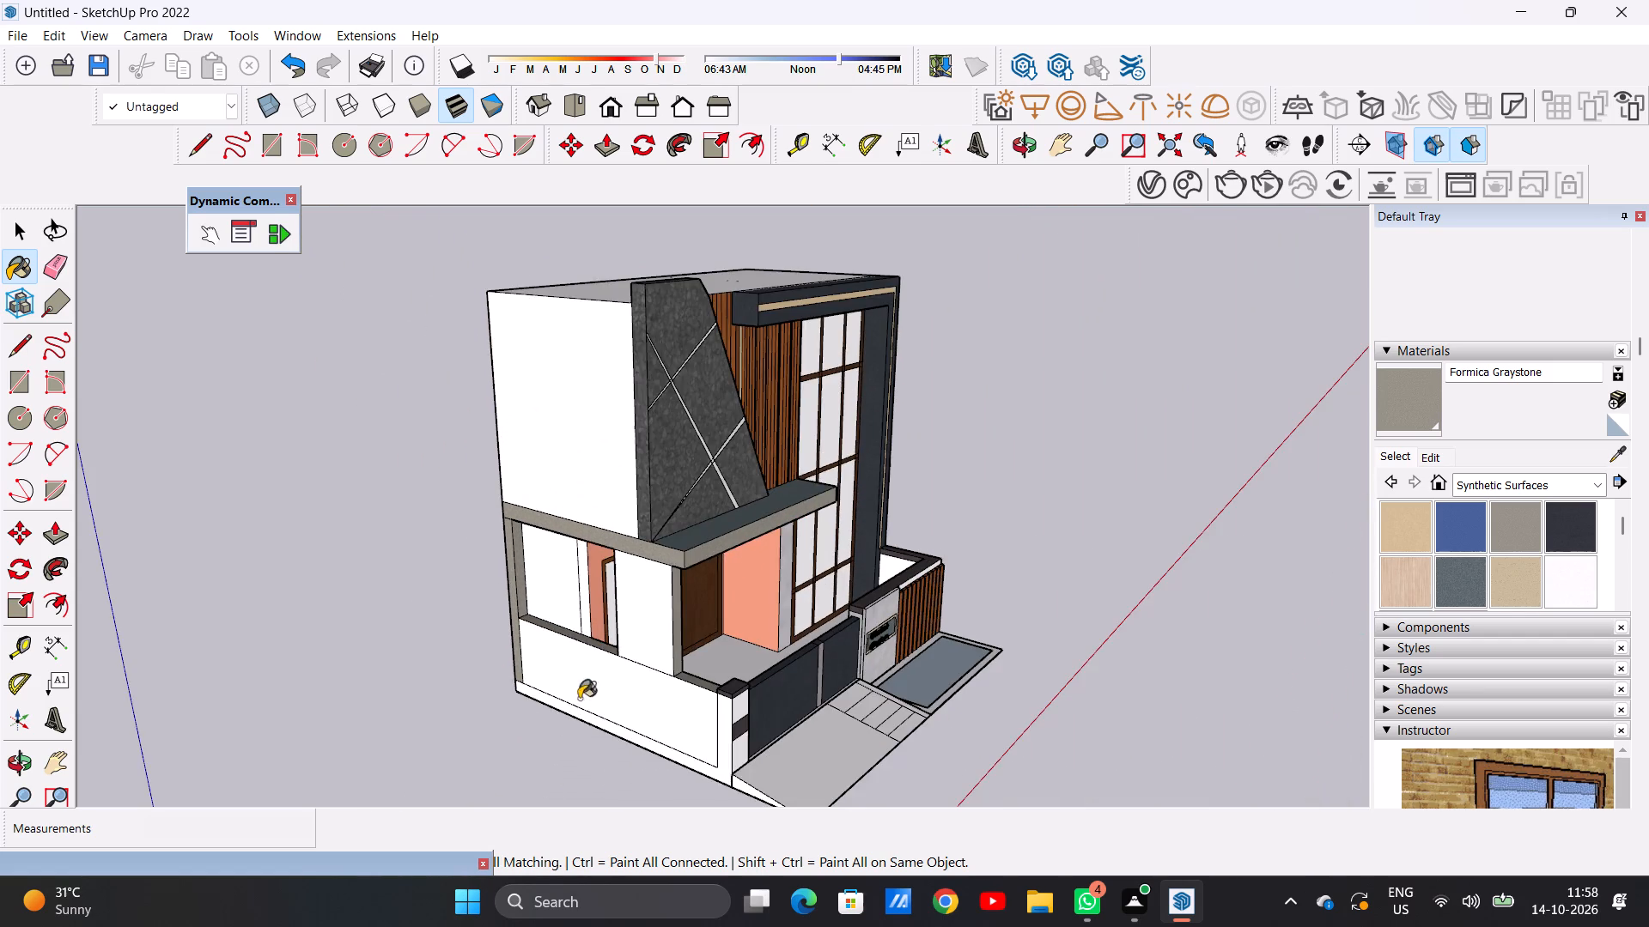
pyautogui.scroll(18, 610, 765)
pyautogui.click(634, 703)
pyautogui.scroll(-3, 620, 722)
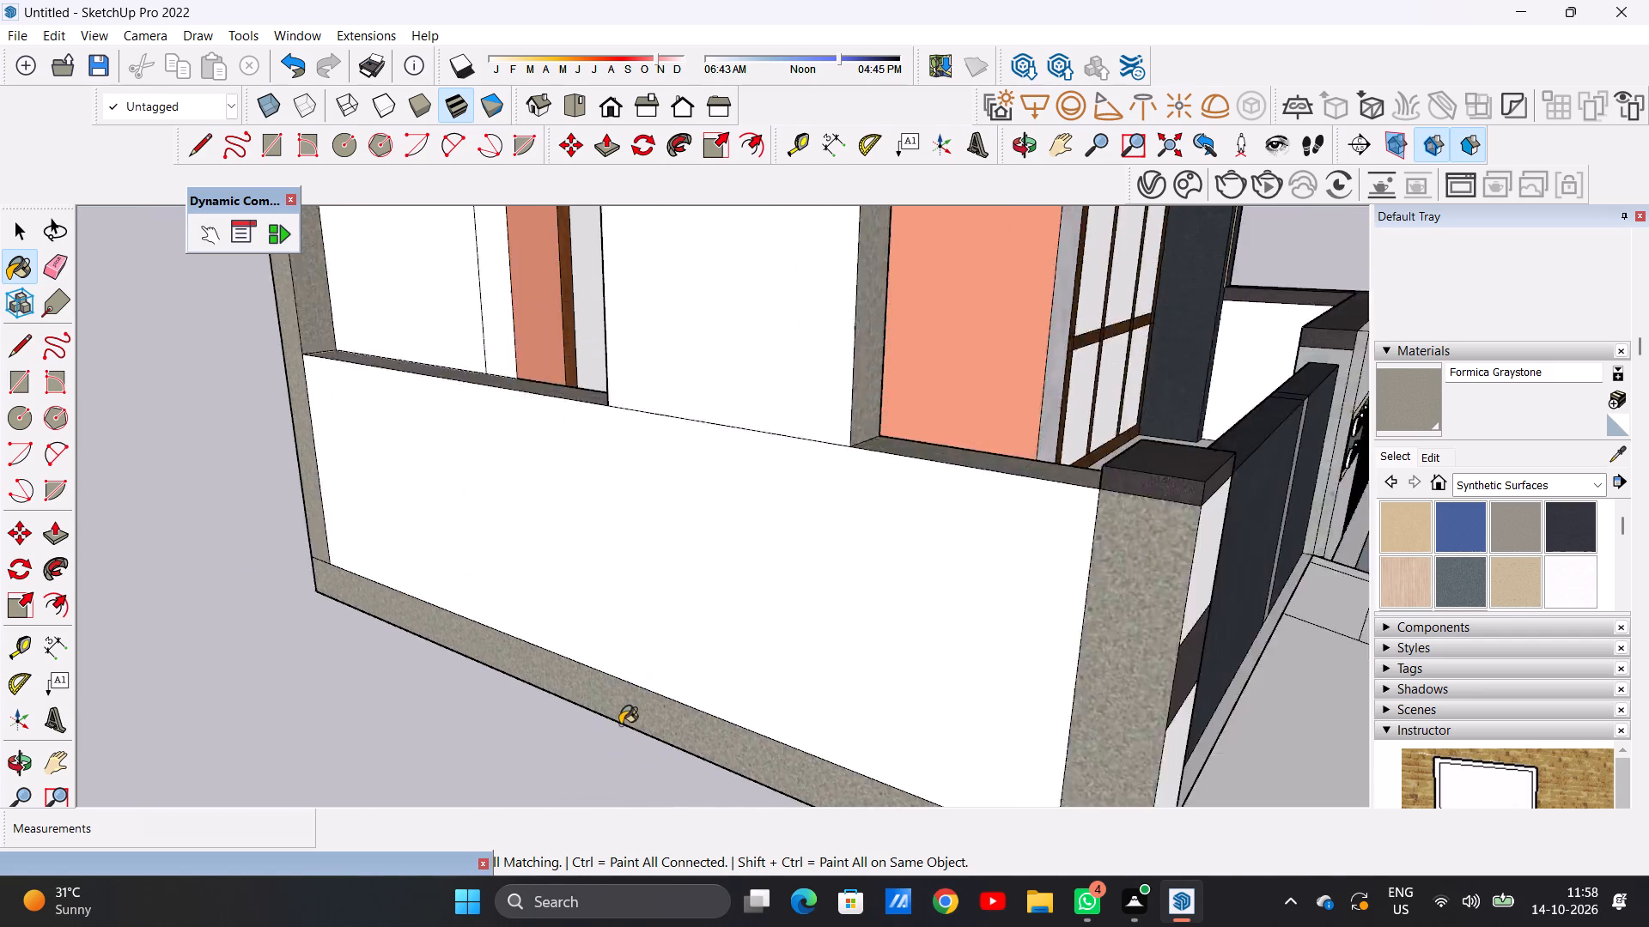
# Erase the horizontal edge along the base of the house's opposite white side wall, behind the dark vertical band.
pyautogui.scroll(-14, 620, 724)
pyautogui.moveTo(610, 725); pyautogui.dragTo(502, 724, button='middle')
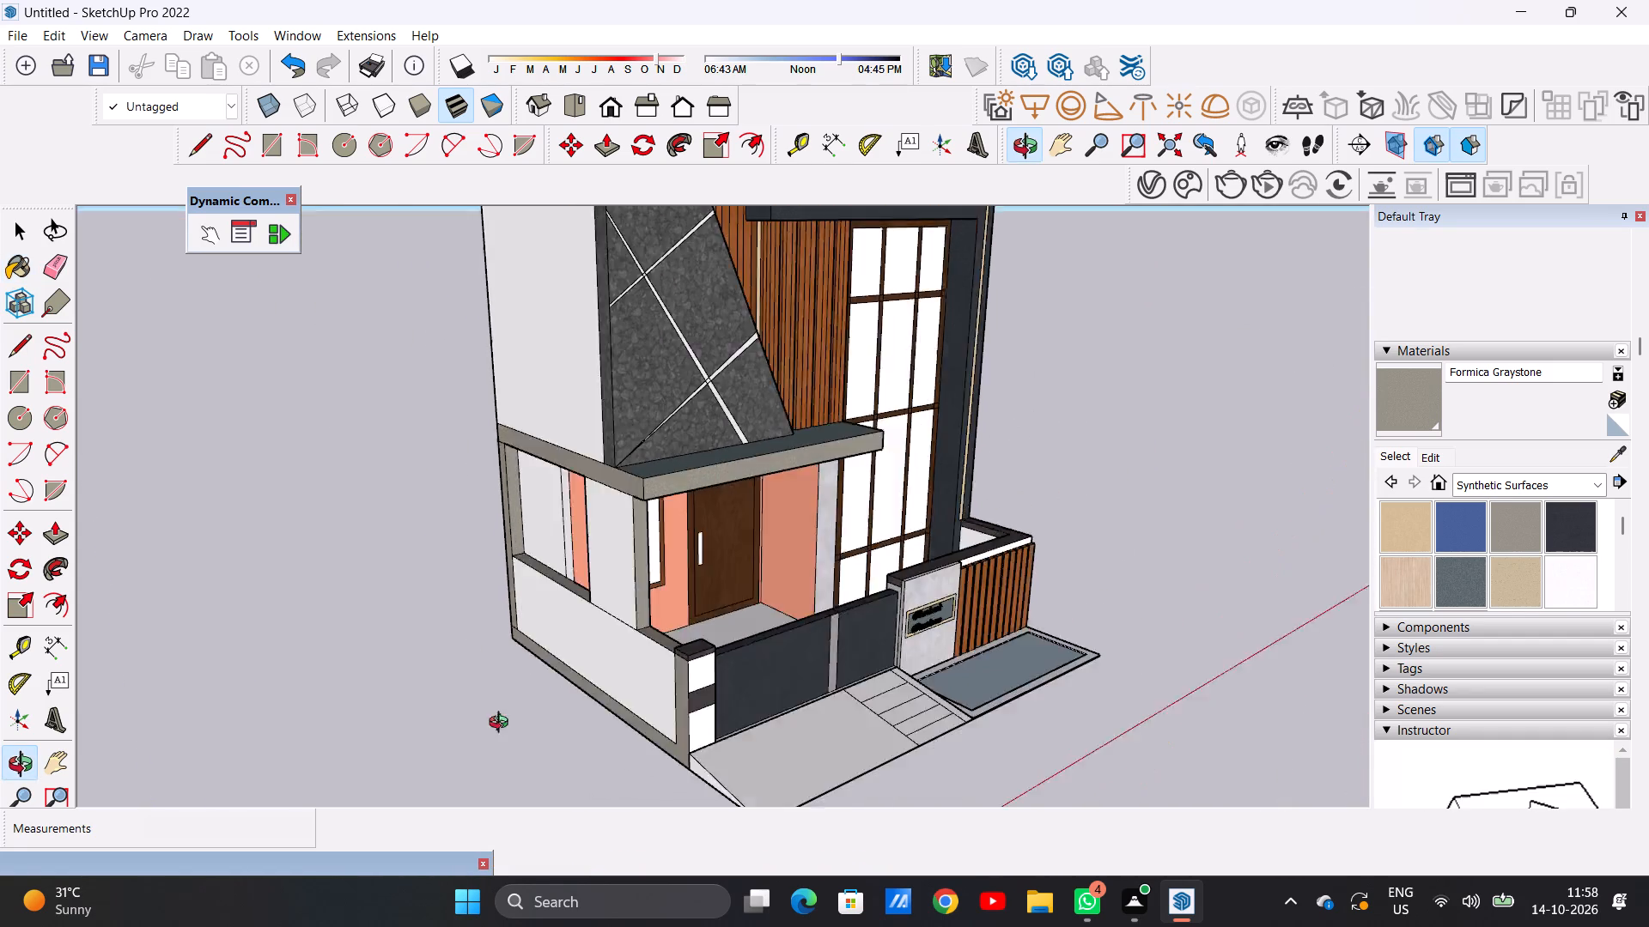
pyautogui.moveTo(502, 724); pyautogui.dragTo(133, 669, button='middle')
pyautogui.scroll(-3, 236, 679)
pyautogui.moveTo(631, 686); pyautogui.dragTo(316, 694, button='middle')
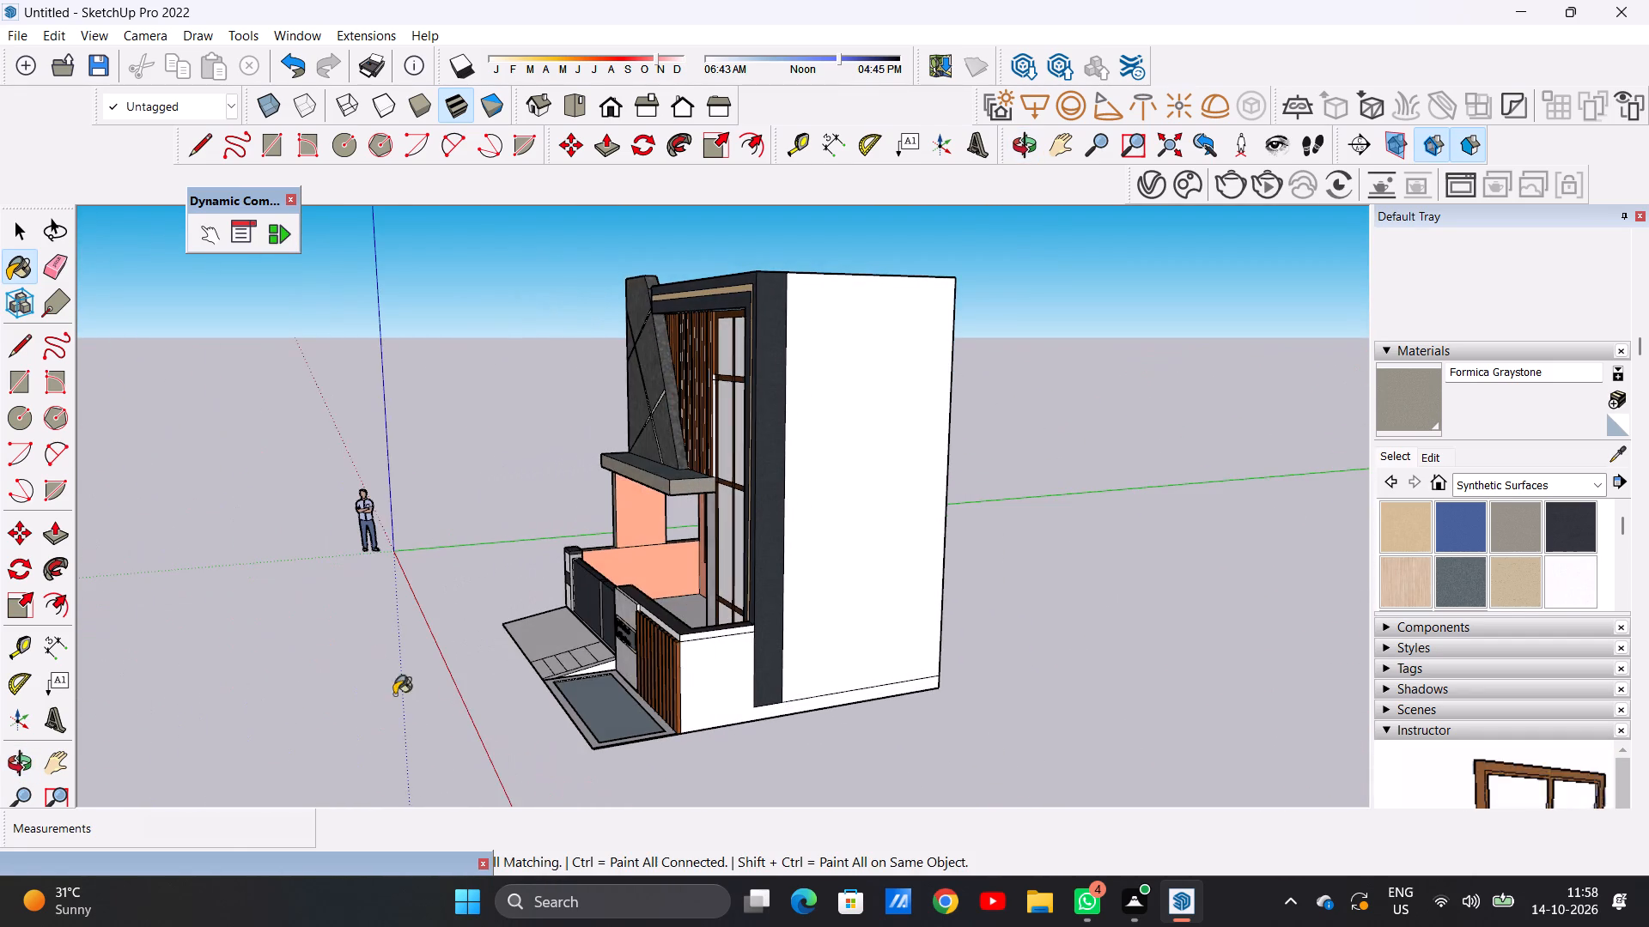
pyautogui.scroll(2, 708, 718)
pyautogui.scroll(-1, 708, 718)
pyautogui.scroll(16, 708, 718)
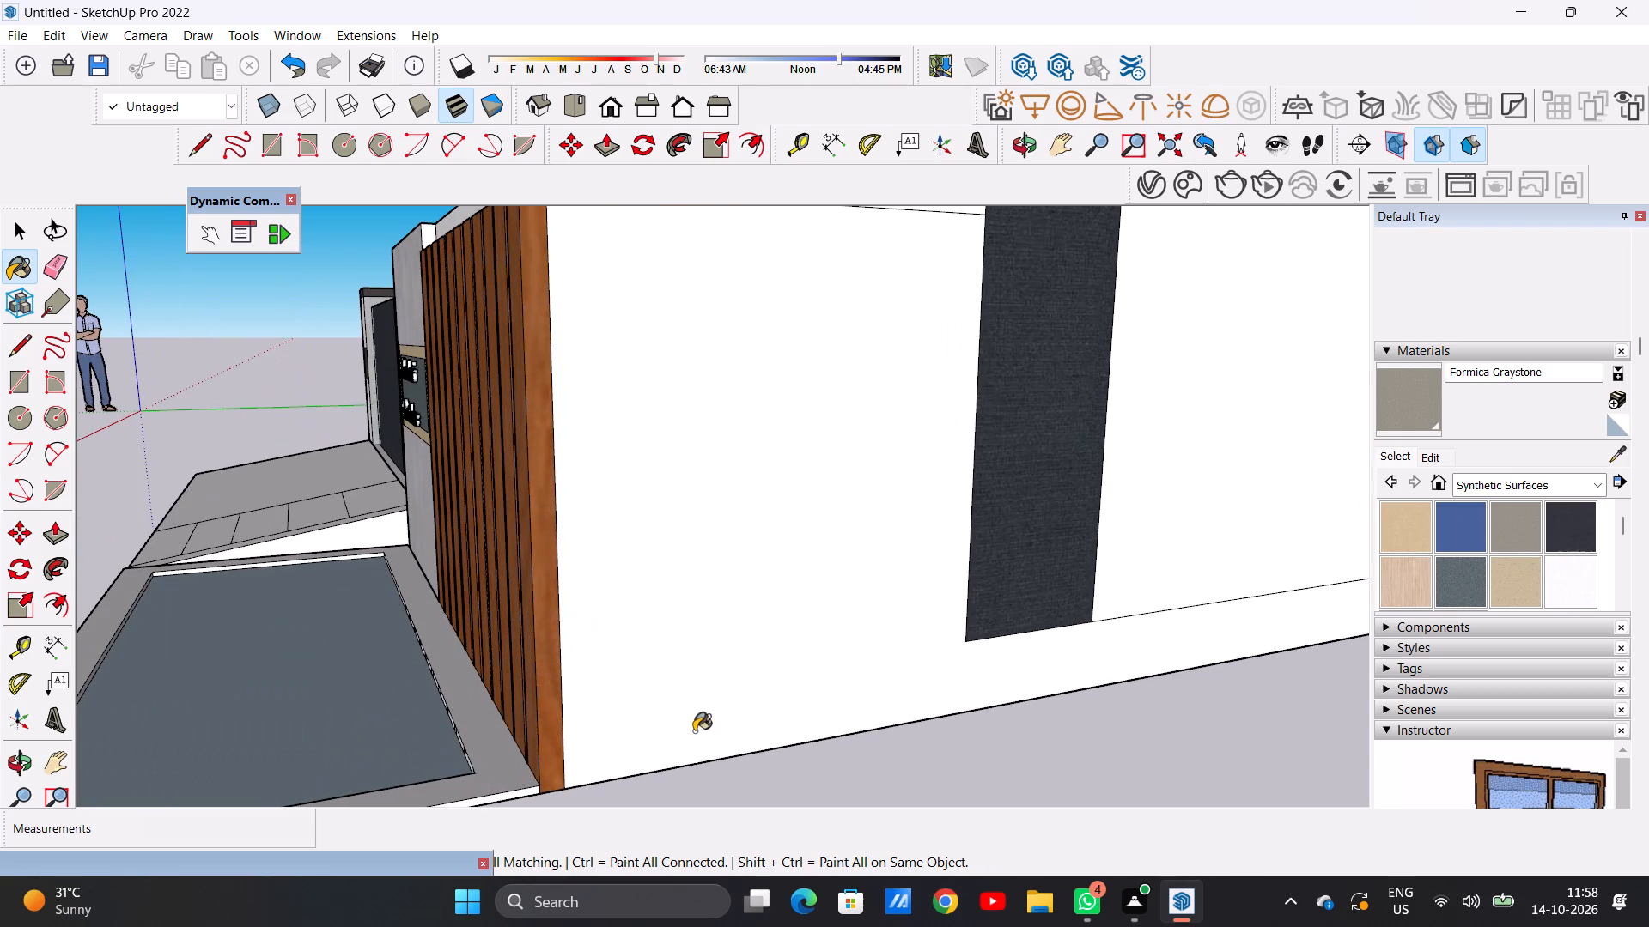
pyautogui.scroll(-18, 682, 743)
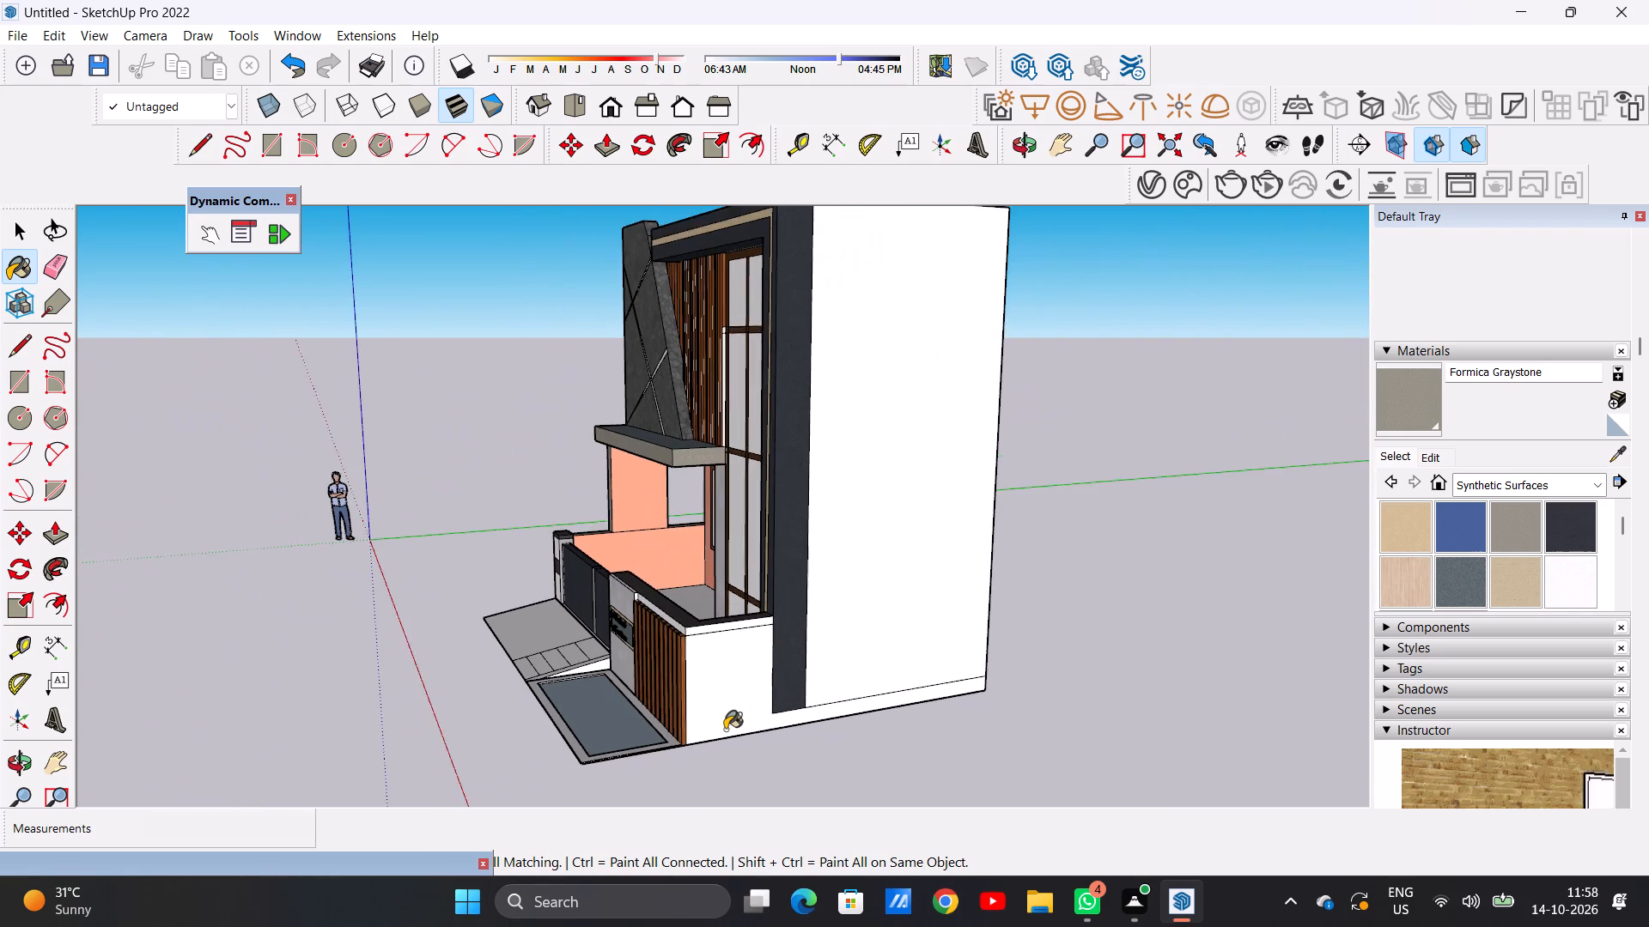
pyautogui.scroll(-2, 725, 730)
pyautogui.scroll(9, 725, 730)
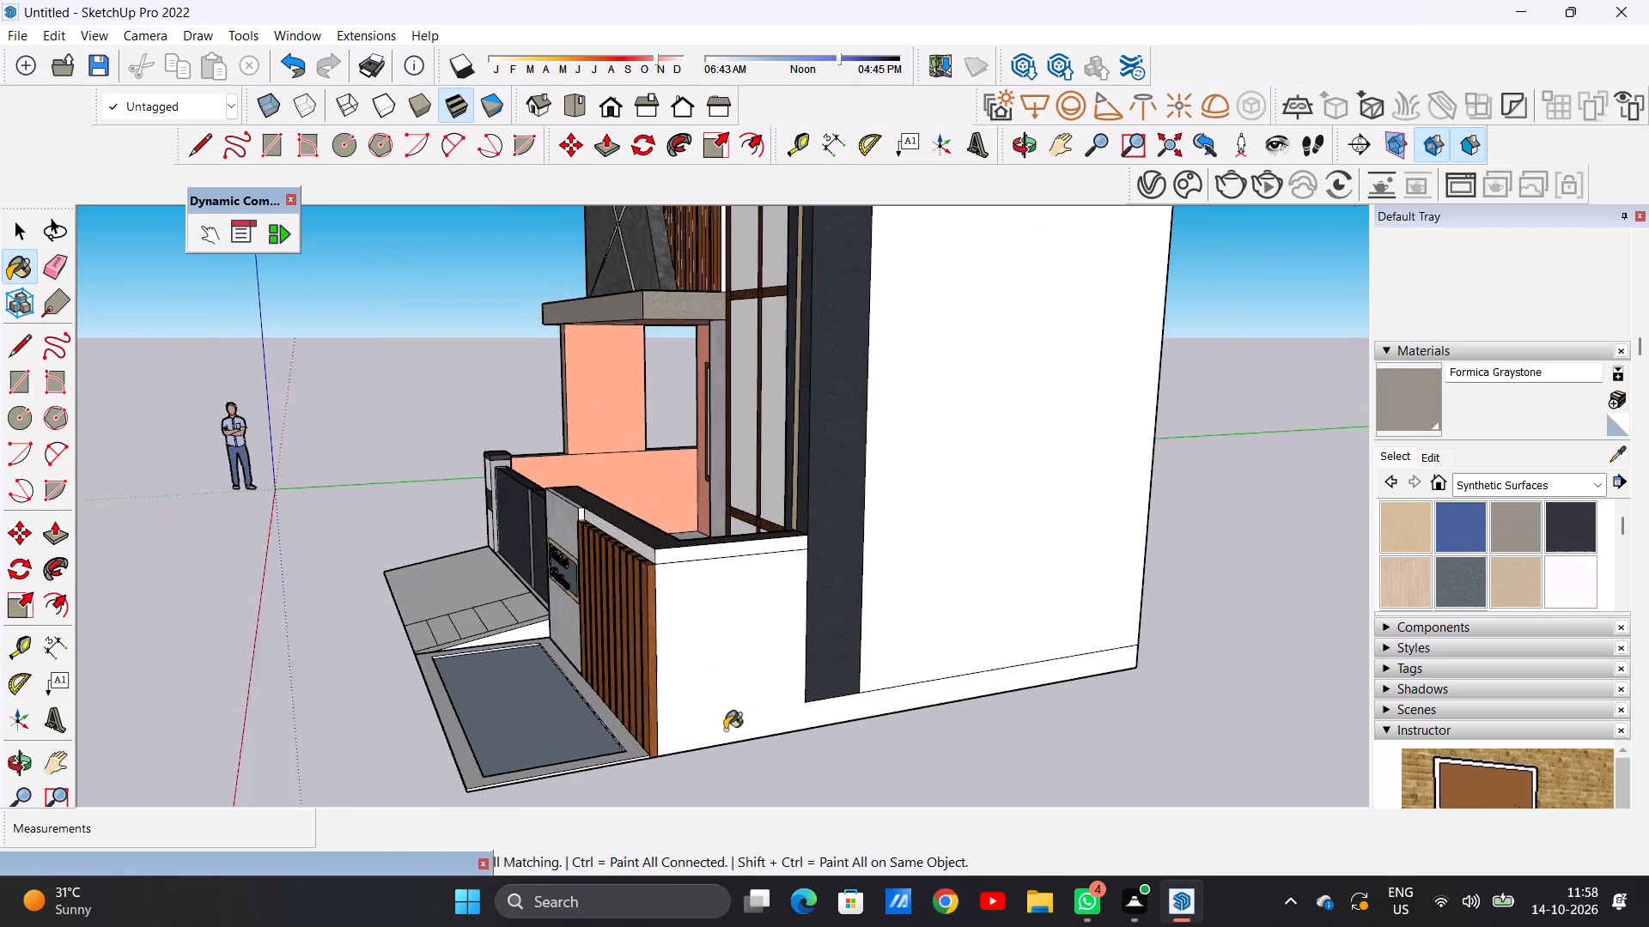
pyautogui.scroll(1, 725, 730)
pyautogui.press('space')
pyautogui.scroll(5, 955, 687)
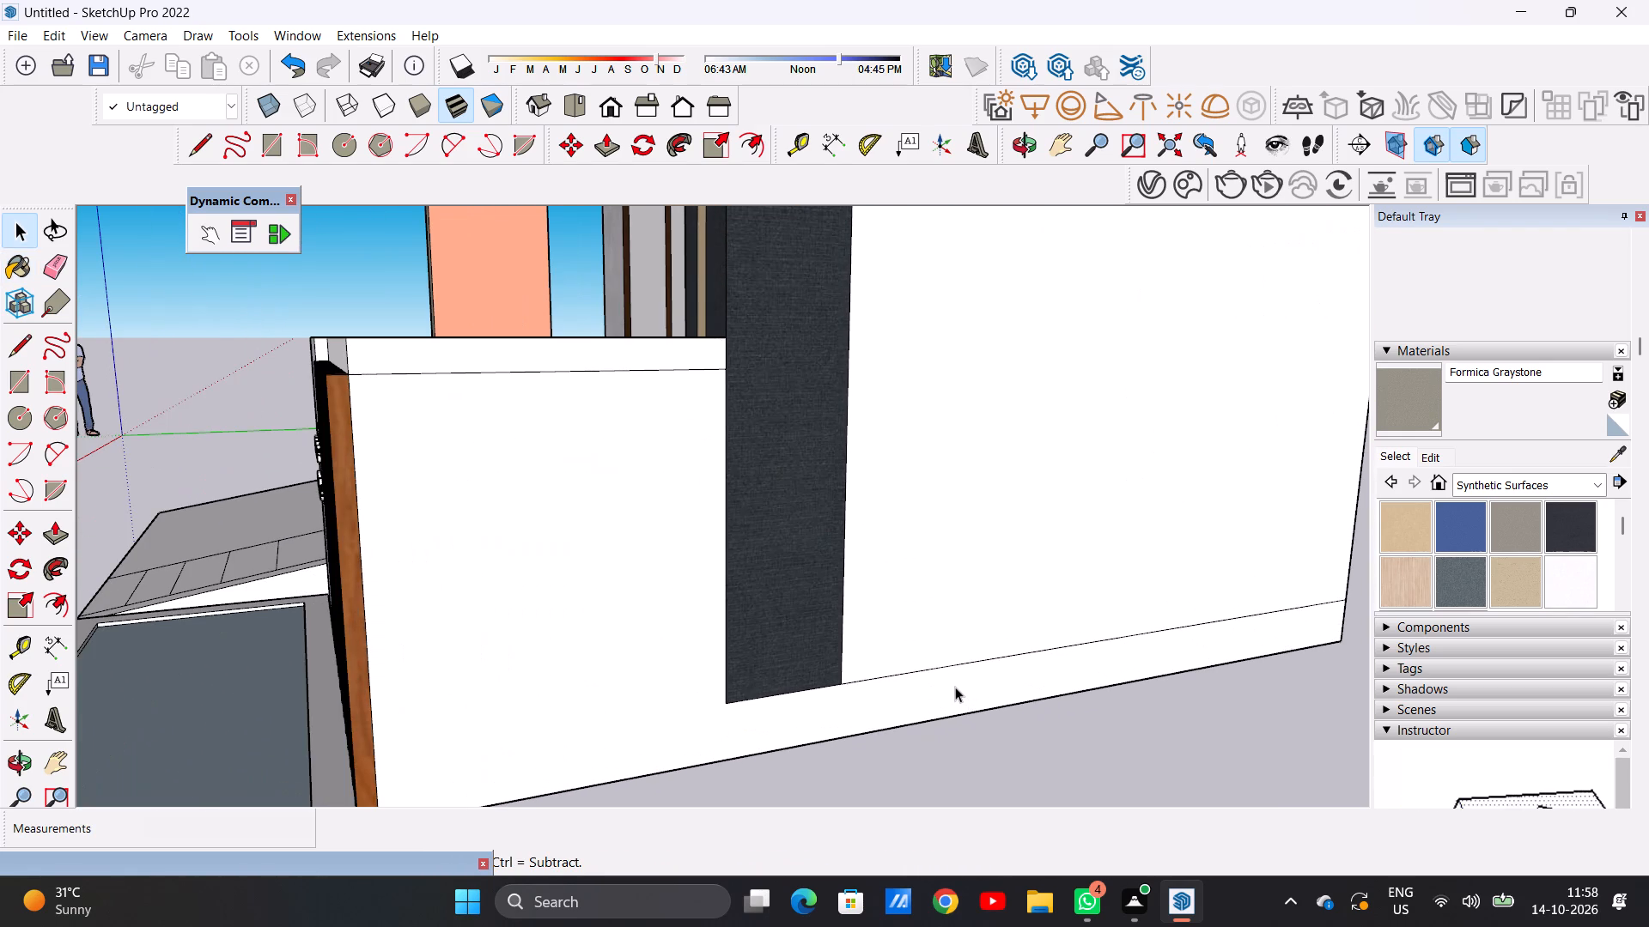
pyautogui.press('e')
pyautogui.moveTo(935, 663); pyautogui.dragTo(935, 687)
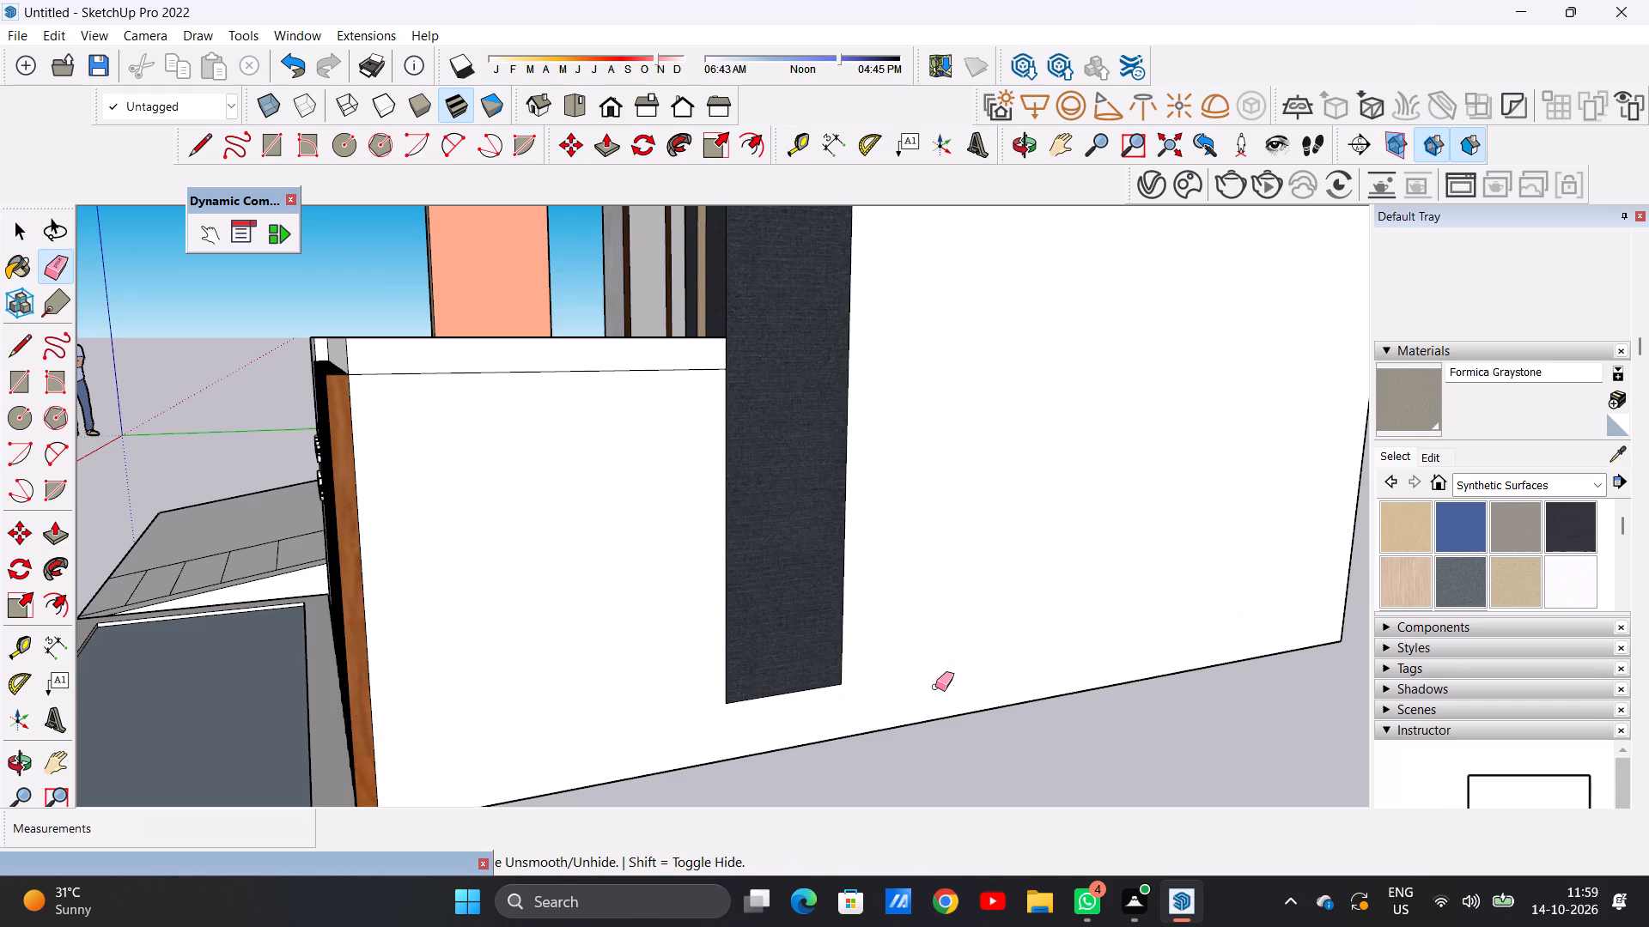
# Draw two vertical lines, about 9" each, extending the dark band's bottom corners to the base of the side wall.
pyautogui.press('l')
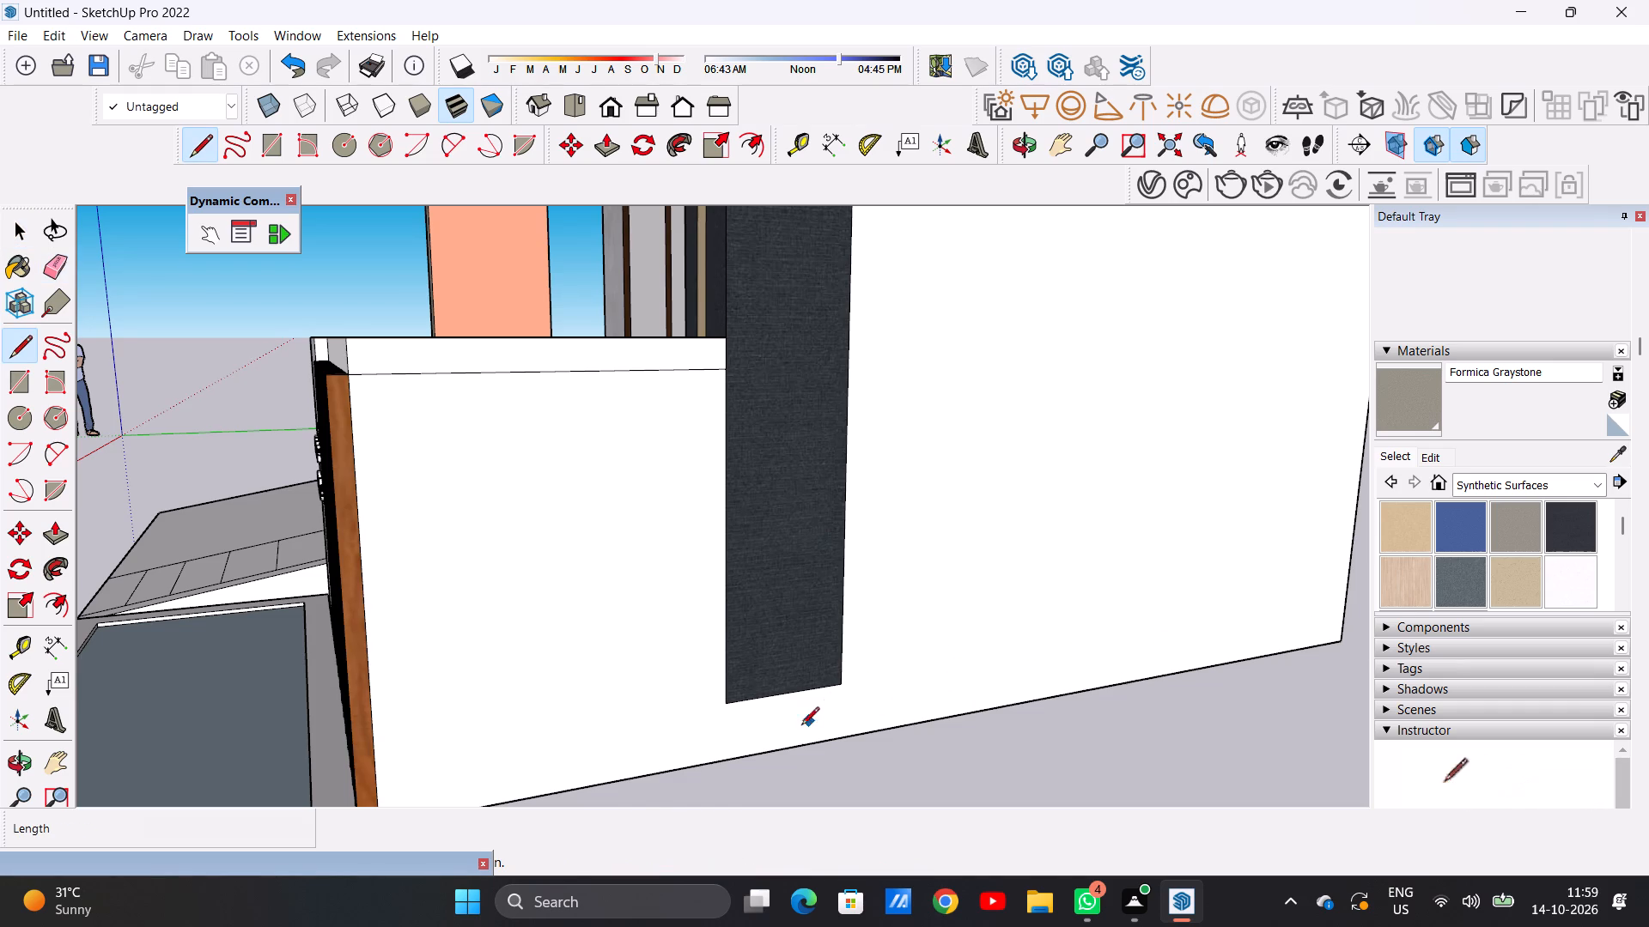
pyautogui.scroll(8, 766, 726)
pyautogui.click(693, 677)
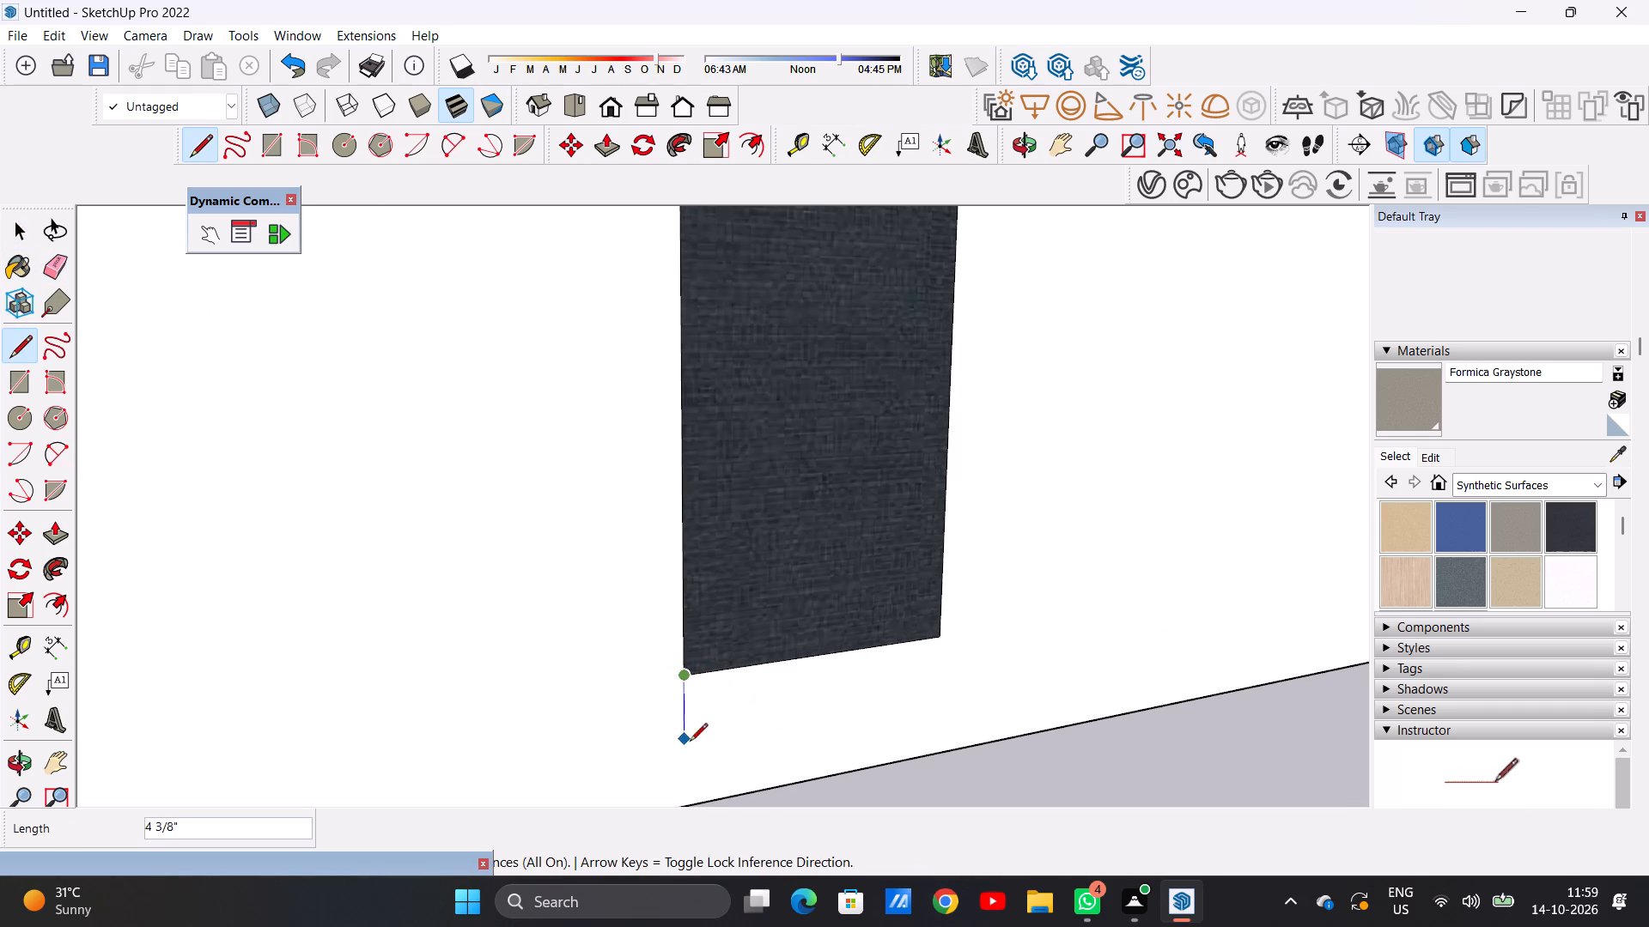
pyautogui.click(683, 800)
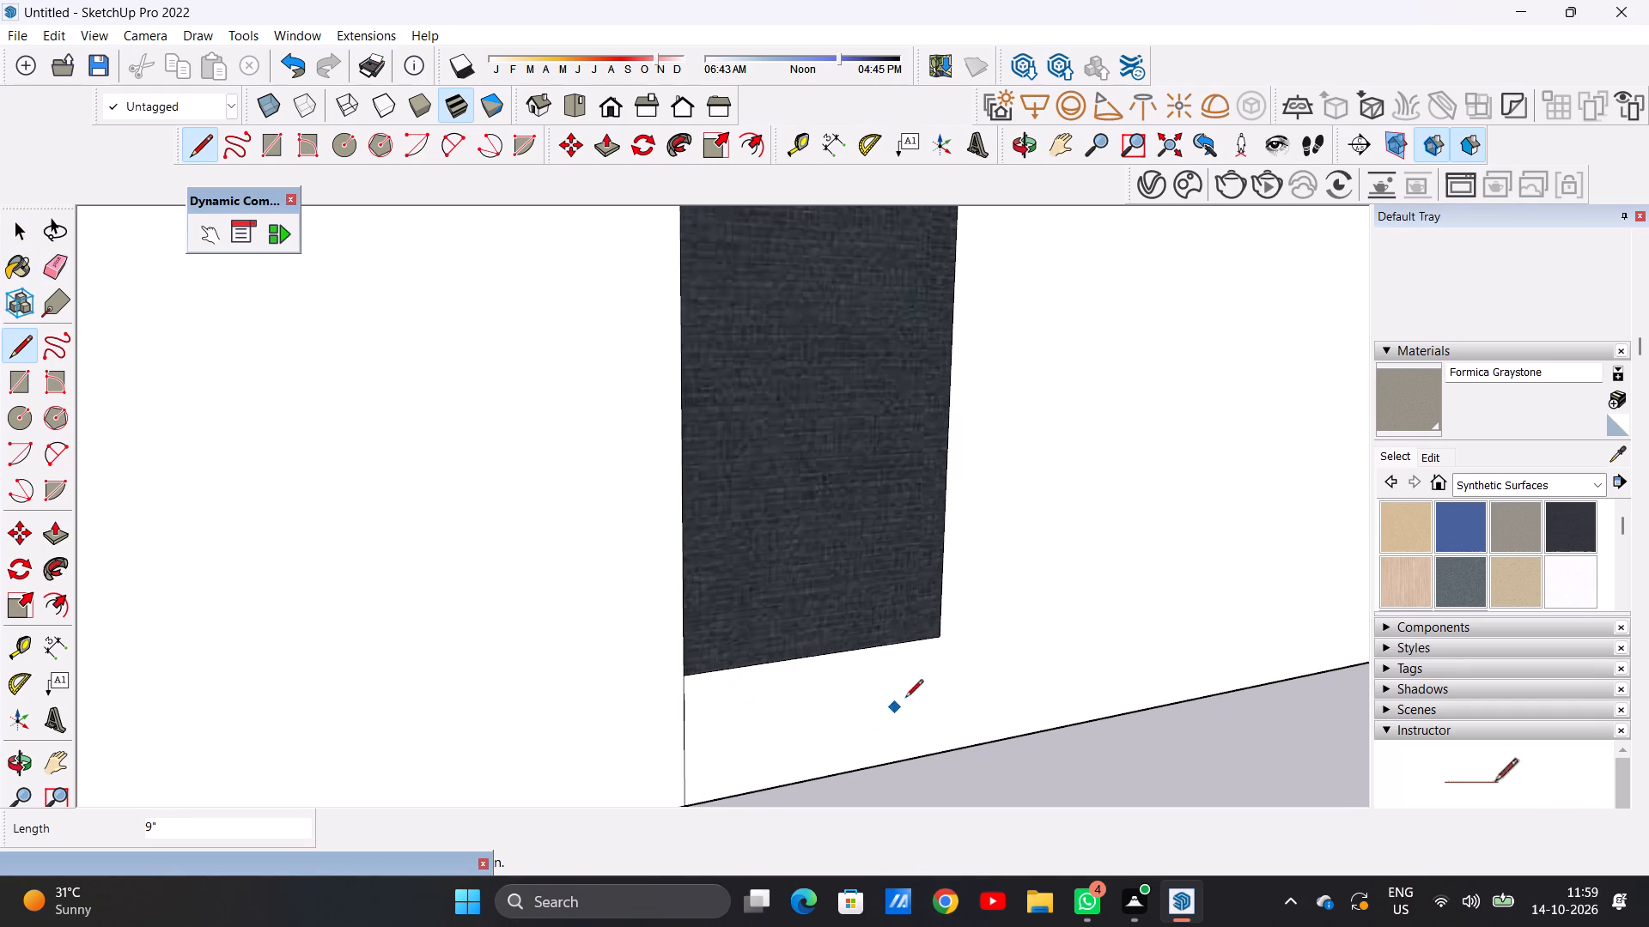
pyautogui.click(941, 638)
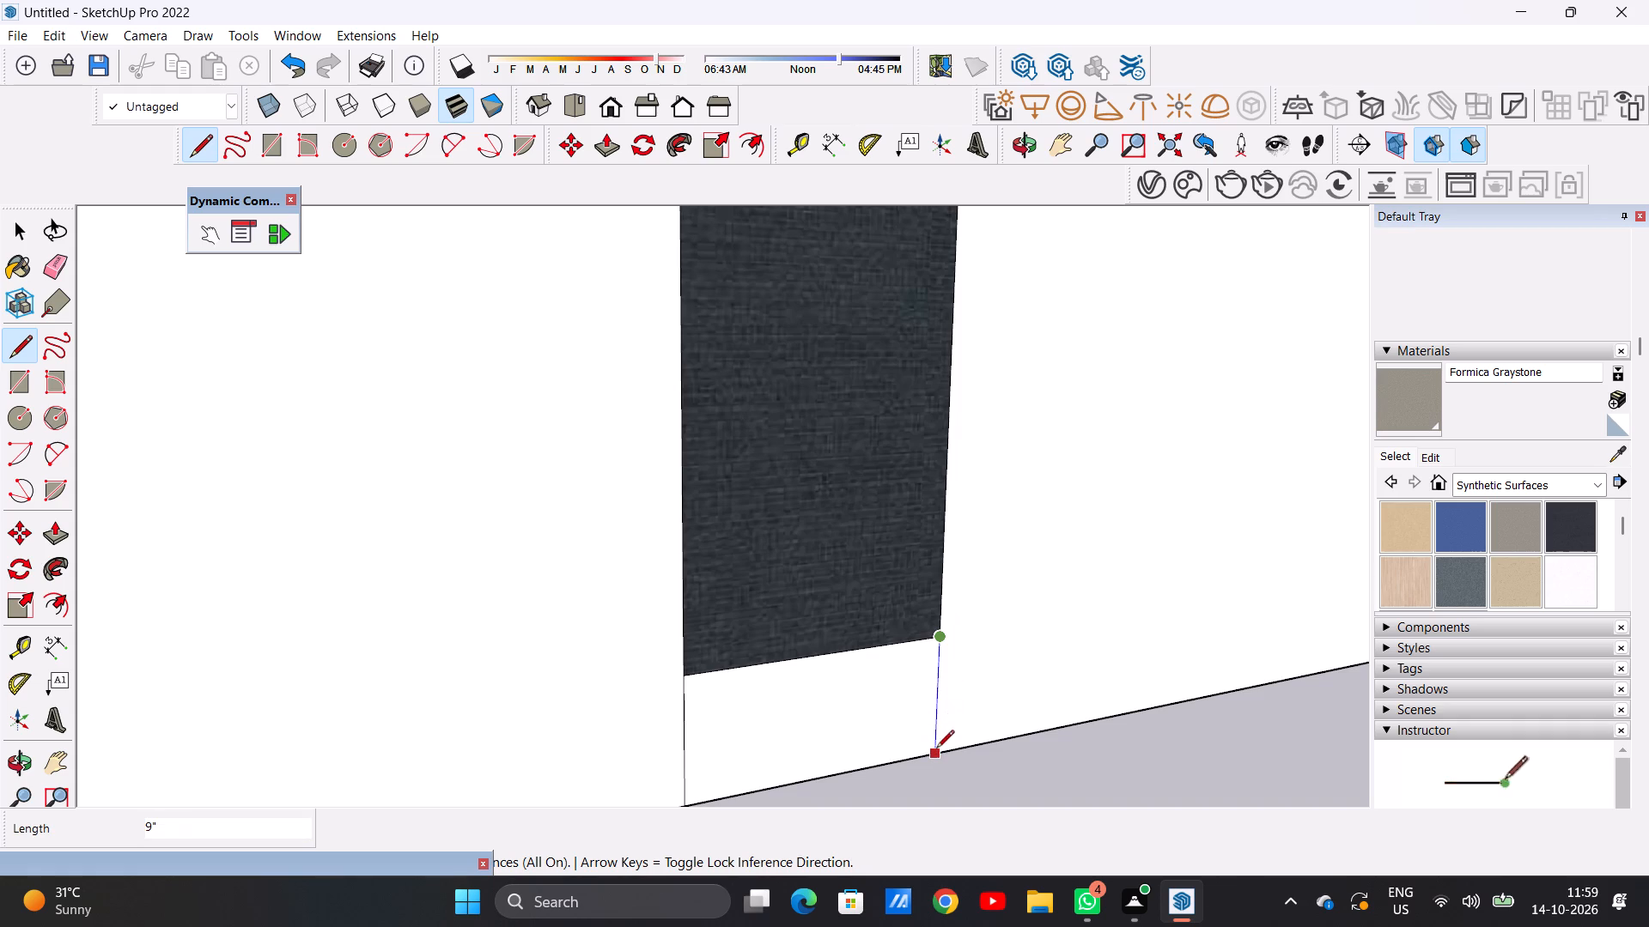
pyautogui.click(936, 750)
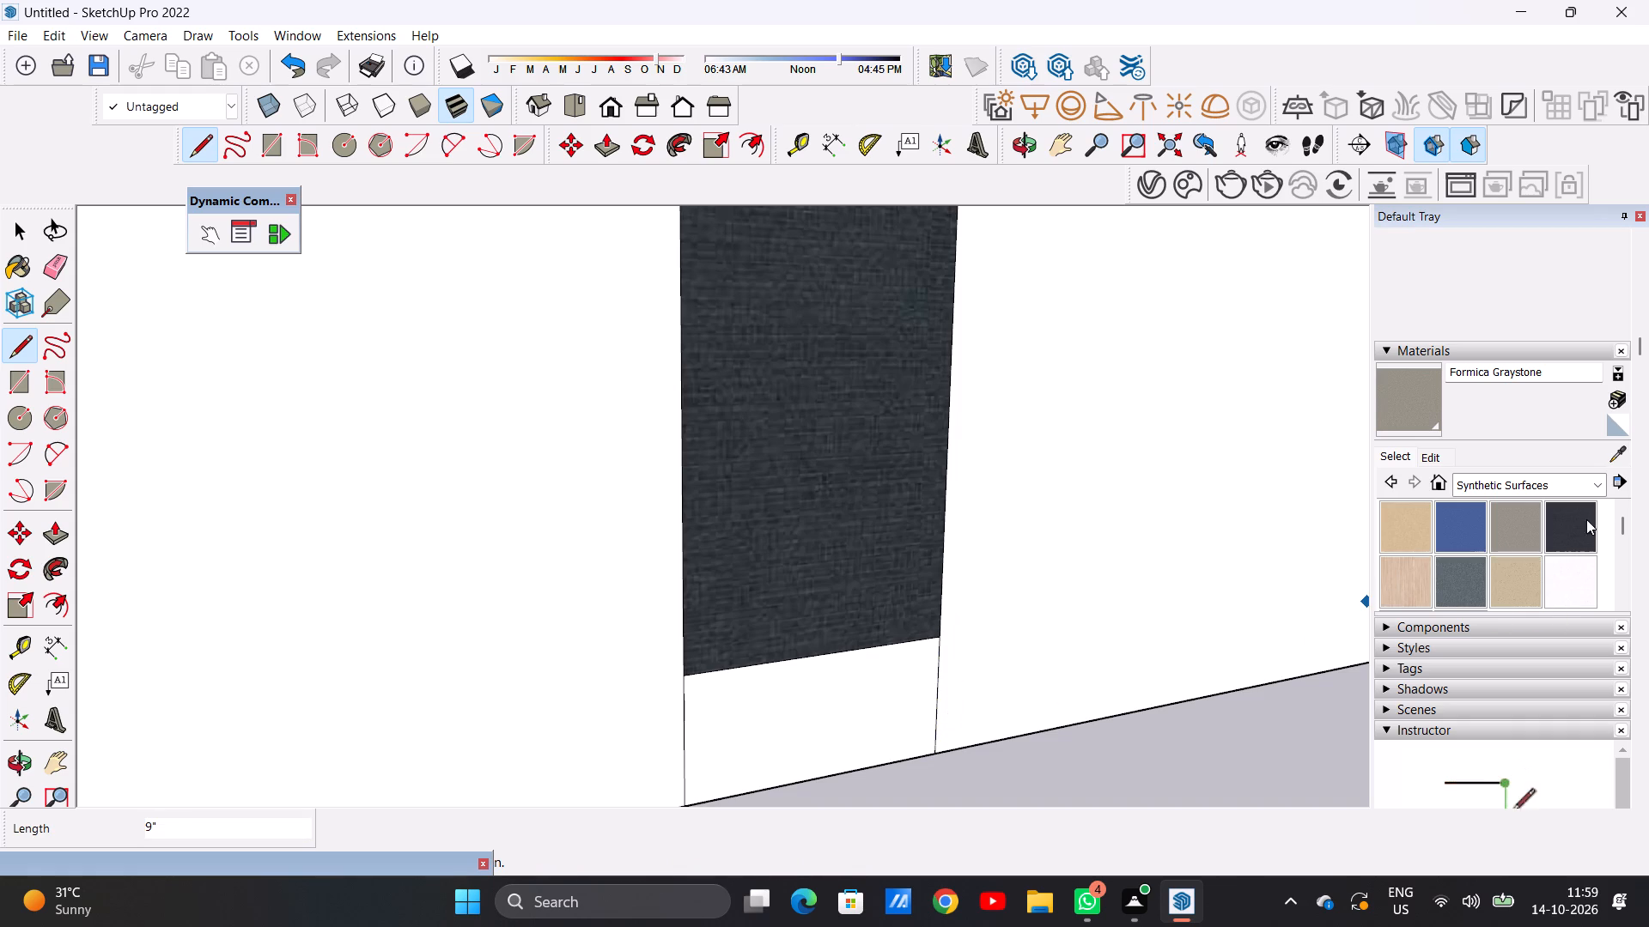
# Paint the new white section beneath the side wall's dark band with Formica Laminate Dark.
pyautogui.click(1568, 521)
pyautogui.click(823, 695)
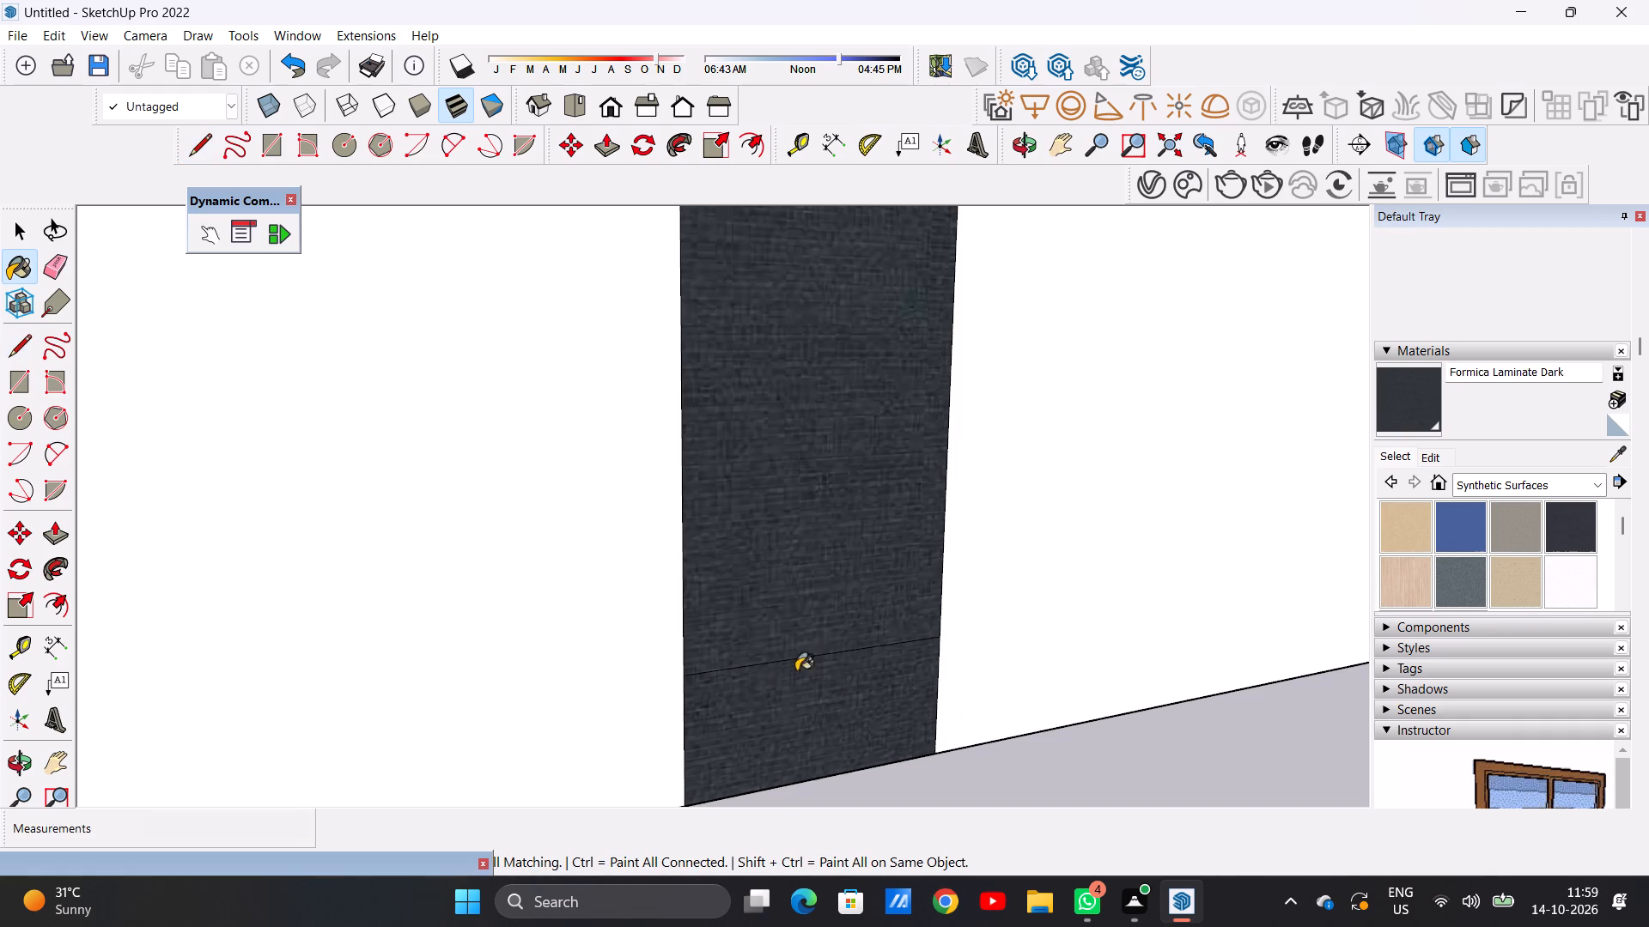
pyautogui.press('space')
# Paint the inner face of the short side boundary wall beside the tall window with Formica Graystone.
pyautogui.scroll(-20, 765, 676)
pyautogui.scroll(-6, 765, 676)
pyautogui.moveTo(472, 656); pyautogui.dragTo(609, 648, button='middle')
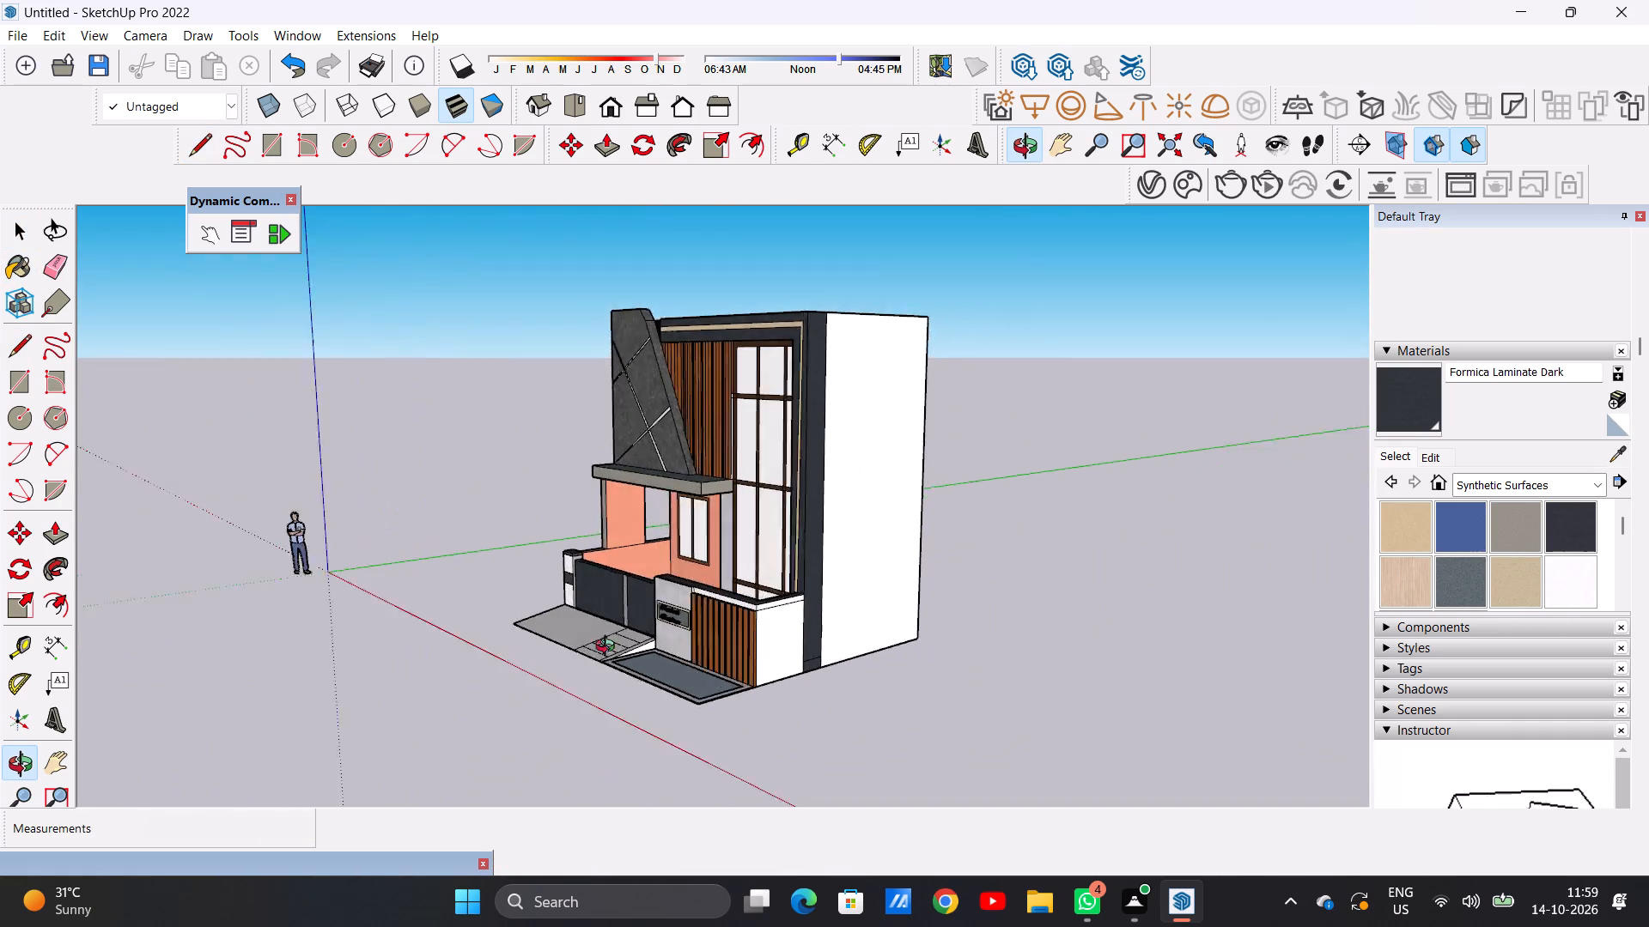
pyautogui.moveTo(609, 648); pyautogui.dragTo(855, 642, button='middle')
pyautogui.moveTo(662, 604); pyautogui.dragTo(879, 637, button='middle')
pyautogui.scroll(6, 812, 582)
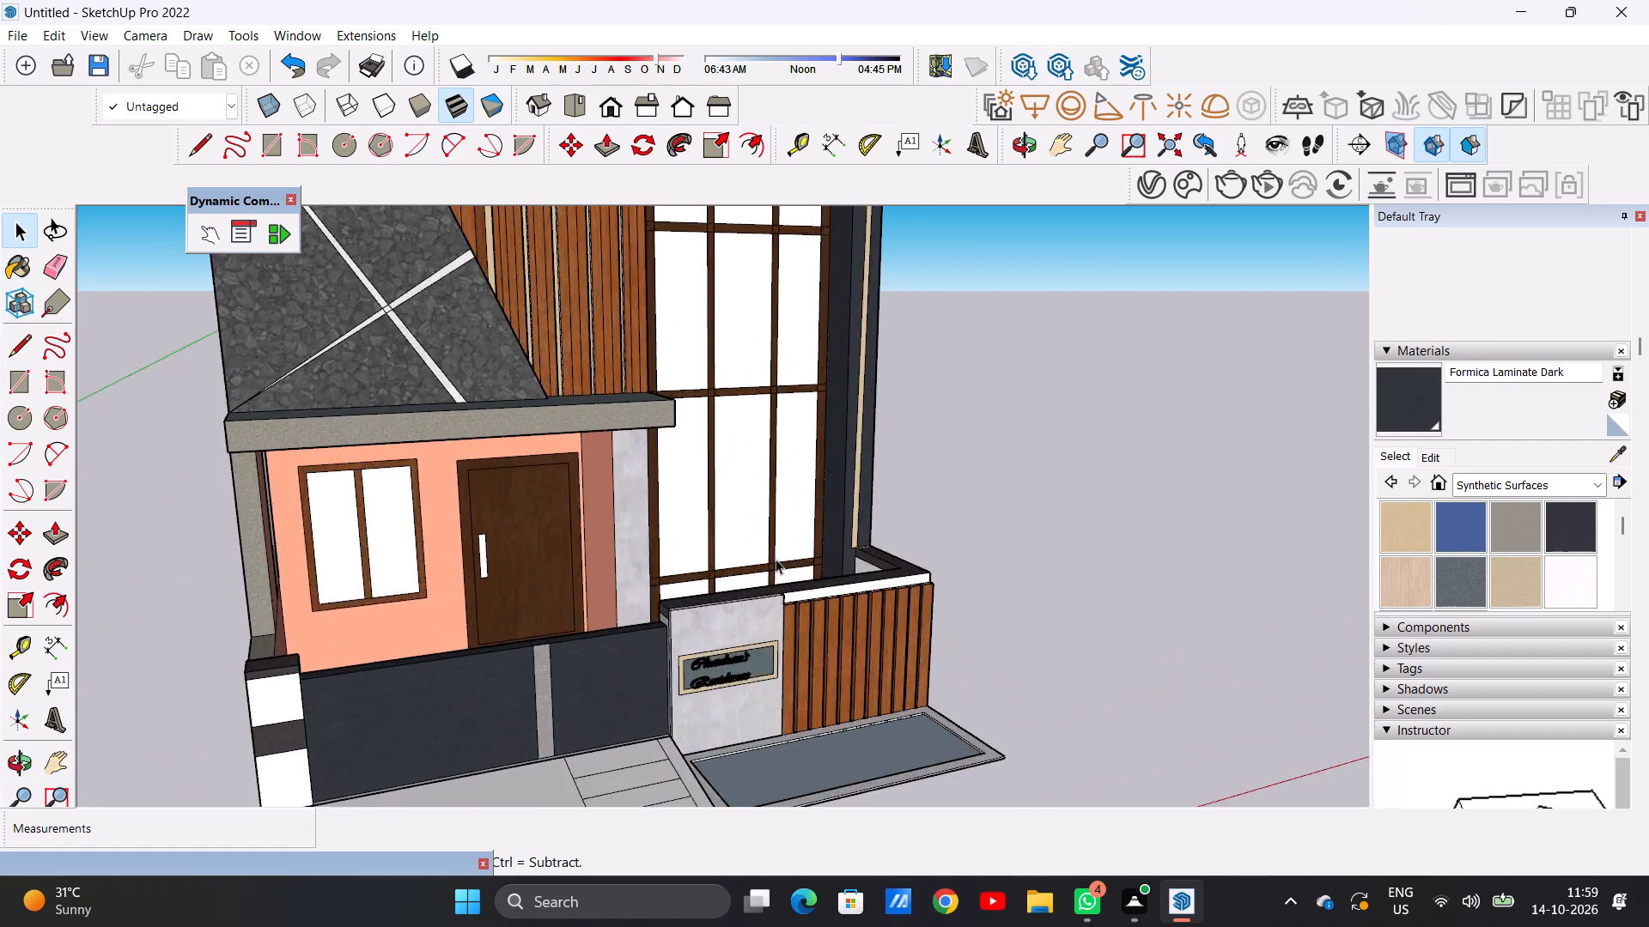
pyautogui.scroll(5, 776, 559)
pyautogui.moveTo(782, 558); pyautogui.dragTo(912, 777, button='middle')
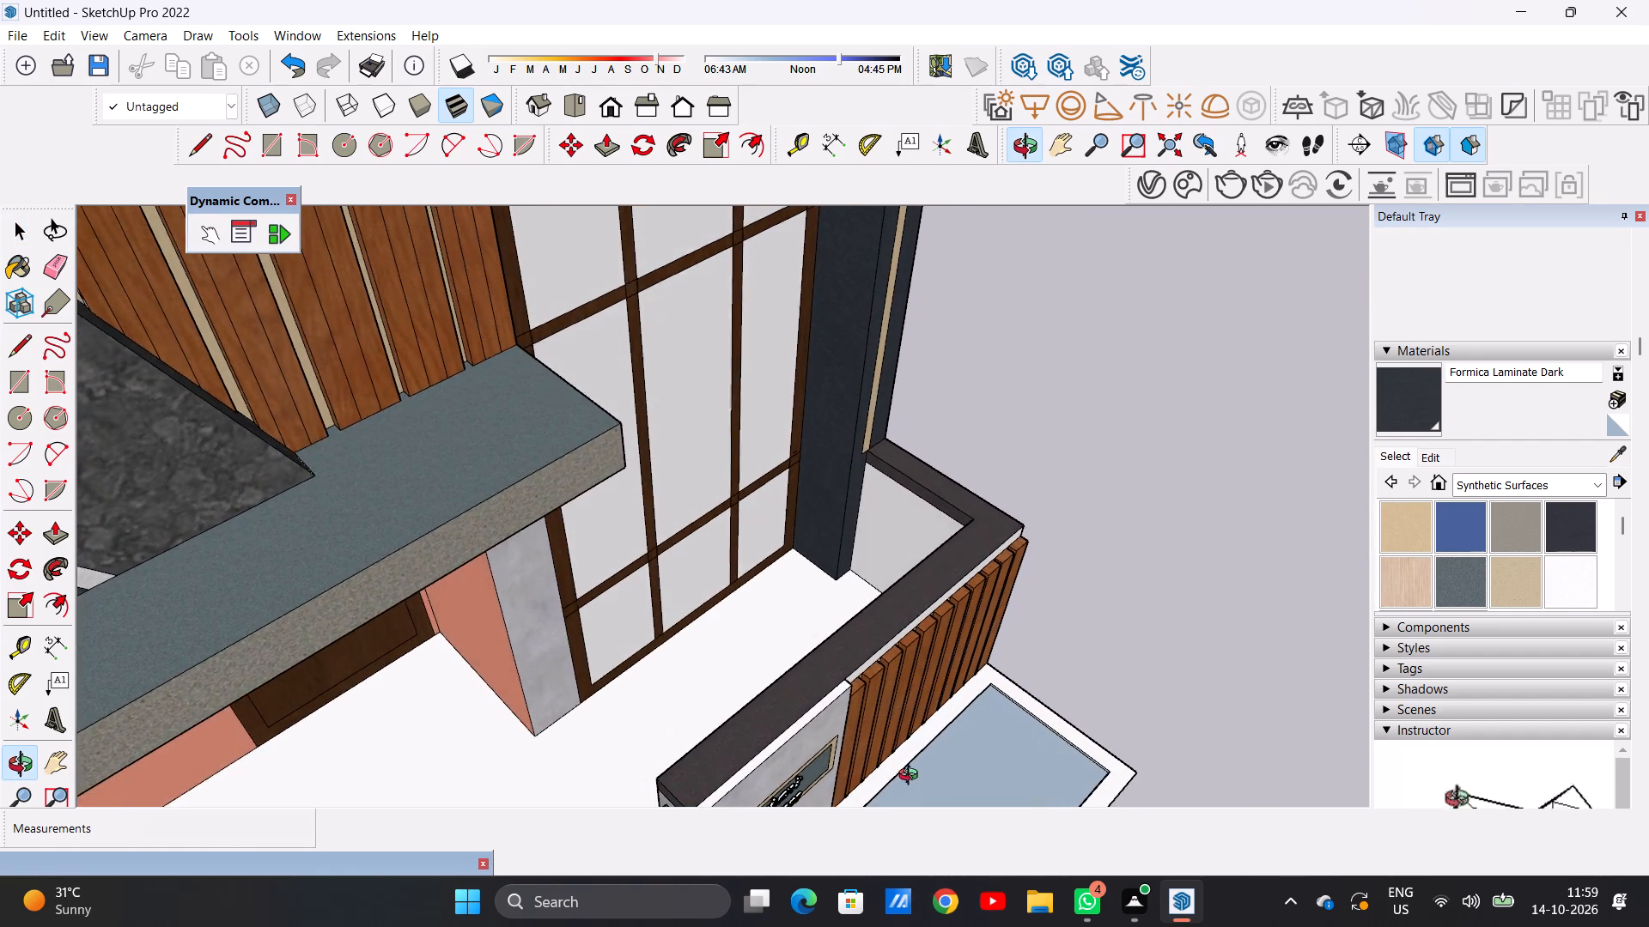
pyautogui.moveTo(912, 777); pyautogui.dragTo(913, 777, button='middle')
pyautogui.scroll(5, 818, 536)
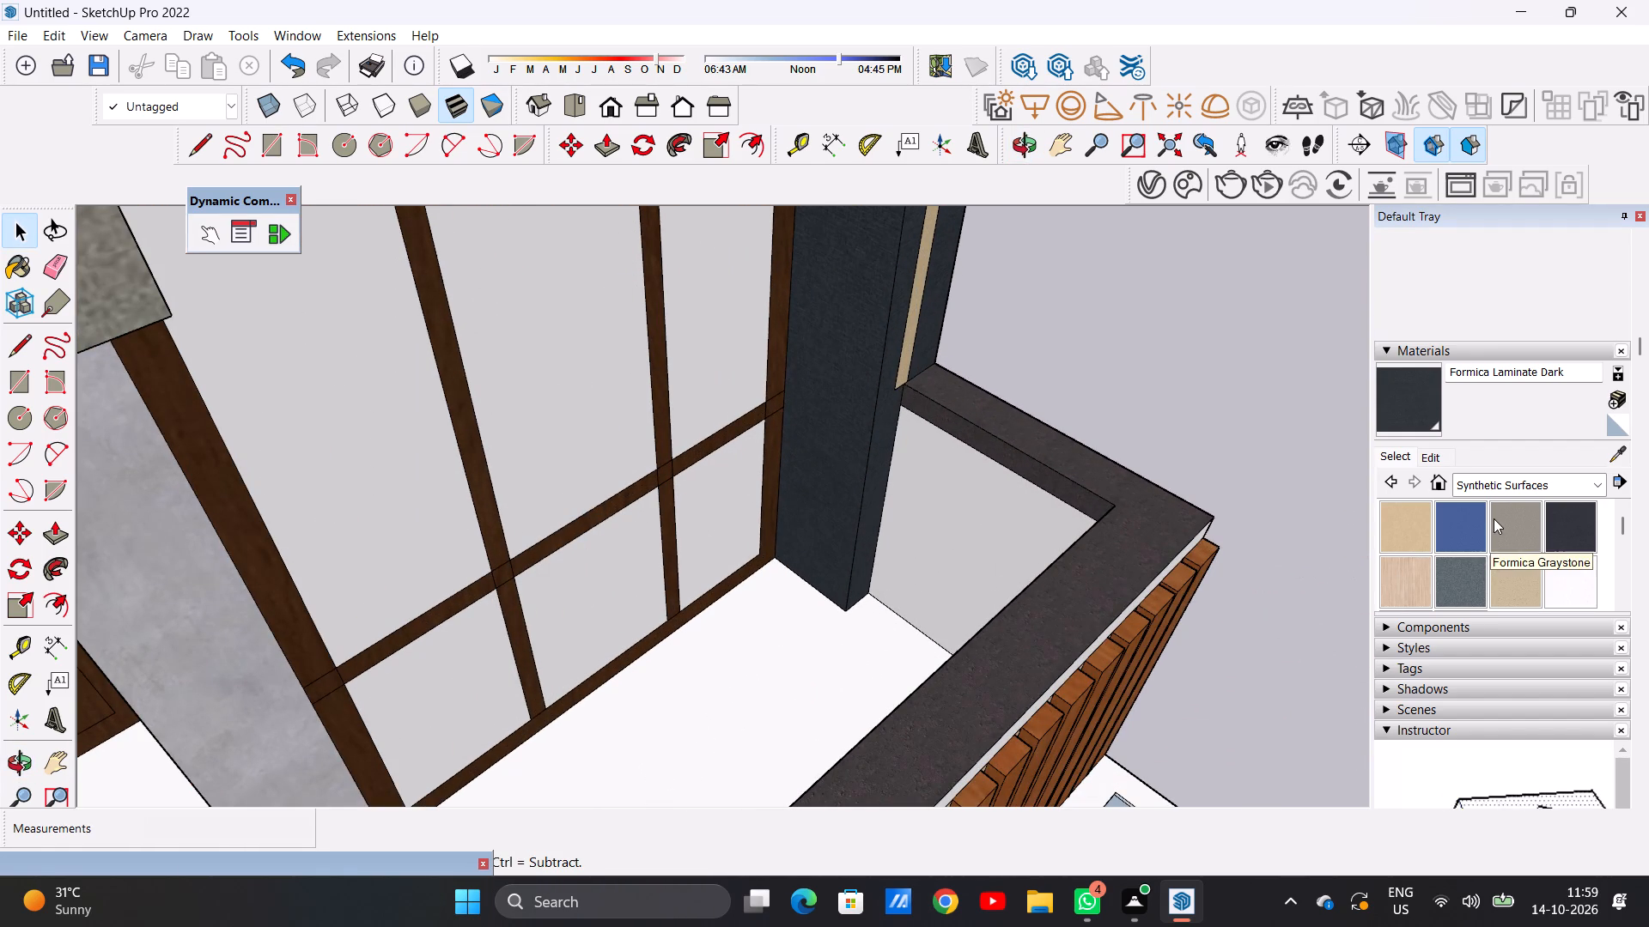
pyautogui.click(1494, 518)
pyautogui.click(969, 531)
# Paint the two white front panels of the gate pillar, above and below its dark band, with Formica Graystone.
pyautogui.scroll(-5, 964, 558)
pyautogui.moveTo(788, 557); pyautogui.dragTo(1001, 579, button='middle')
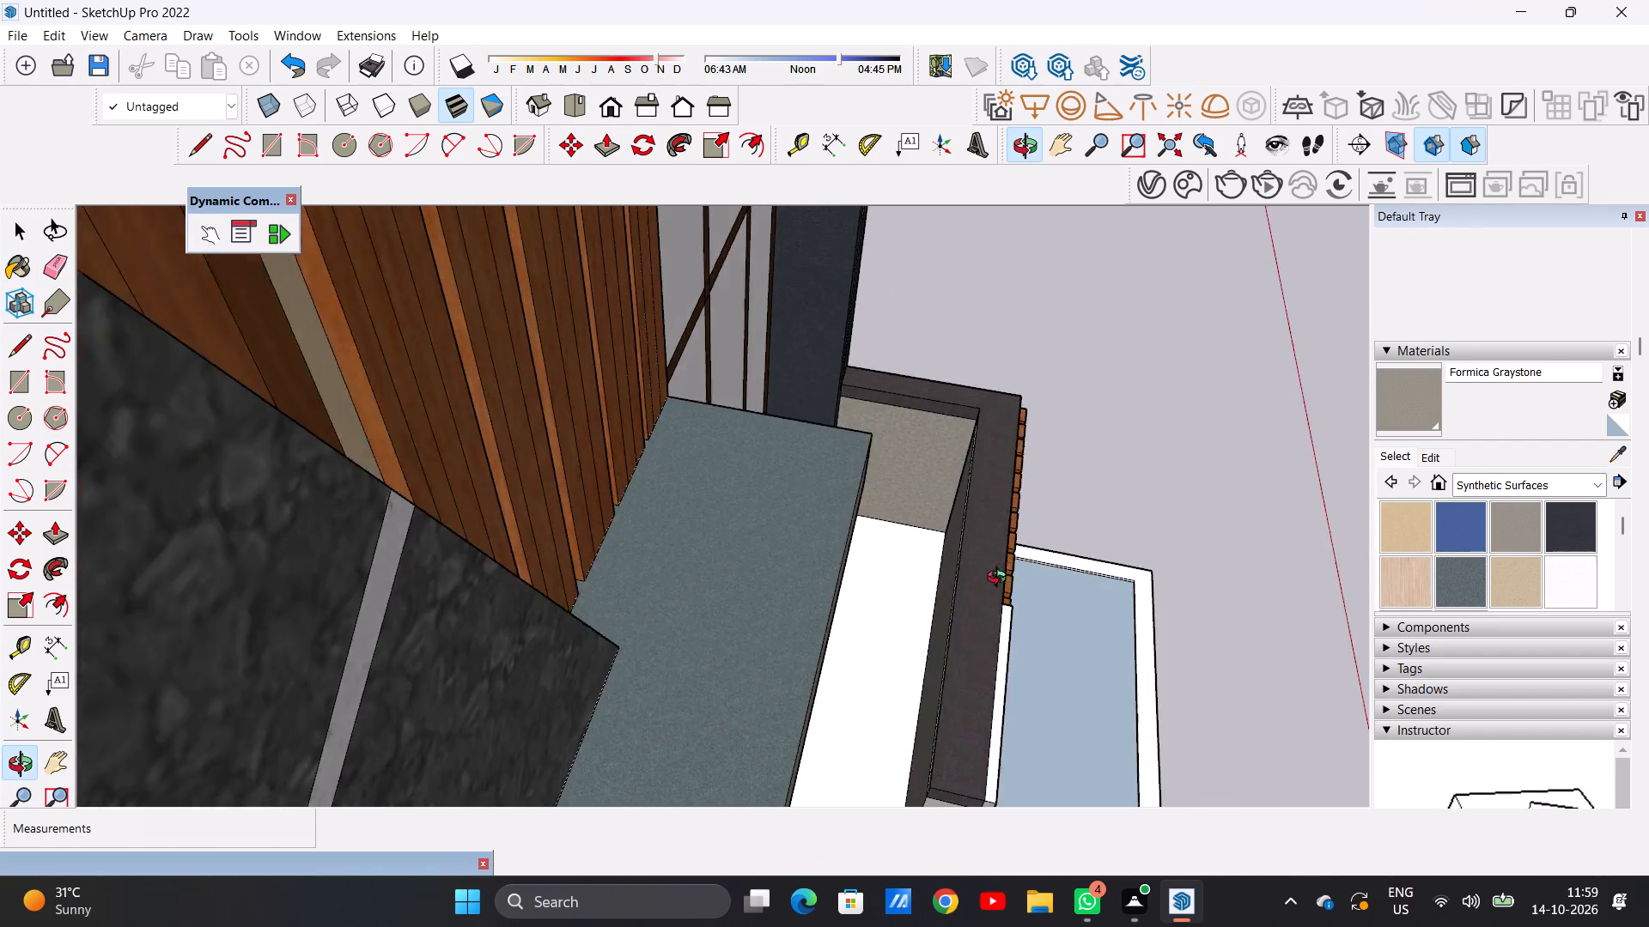
pyautogui.moveTo(1001, 579); pyautogui.dragTo(654, 559, button='middle')
pyautogui.scroll(-11, 678, 600)
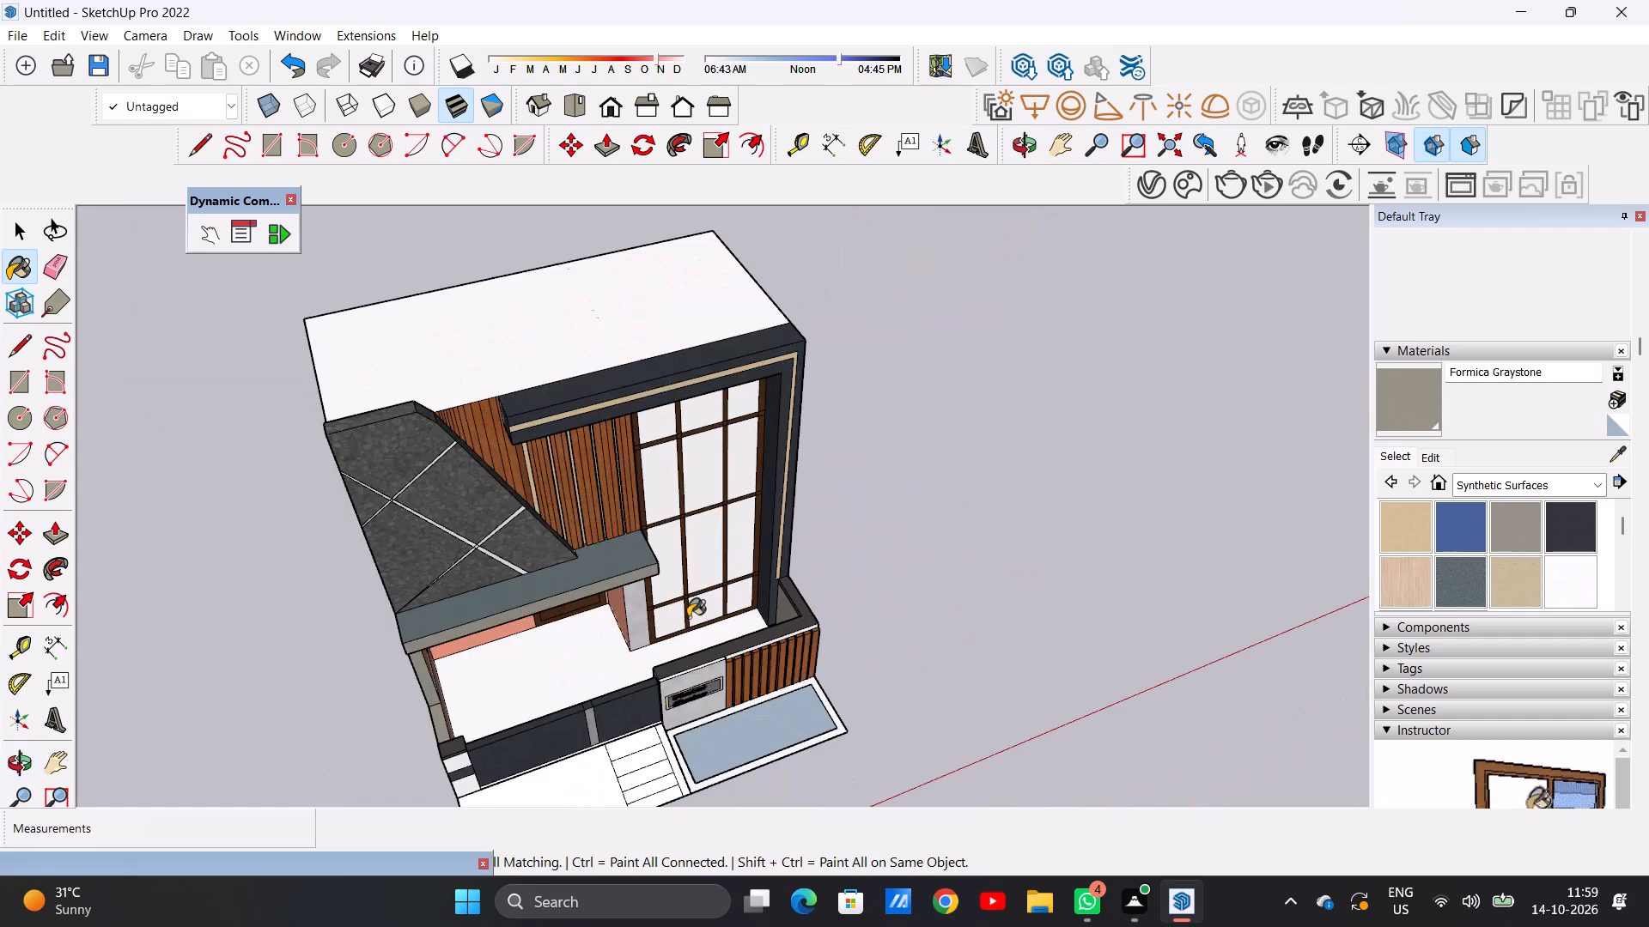
pyautogui.moveTo(543, 620); pyautogui.dragTo(406, 373, button='middle')
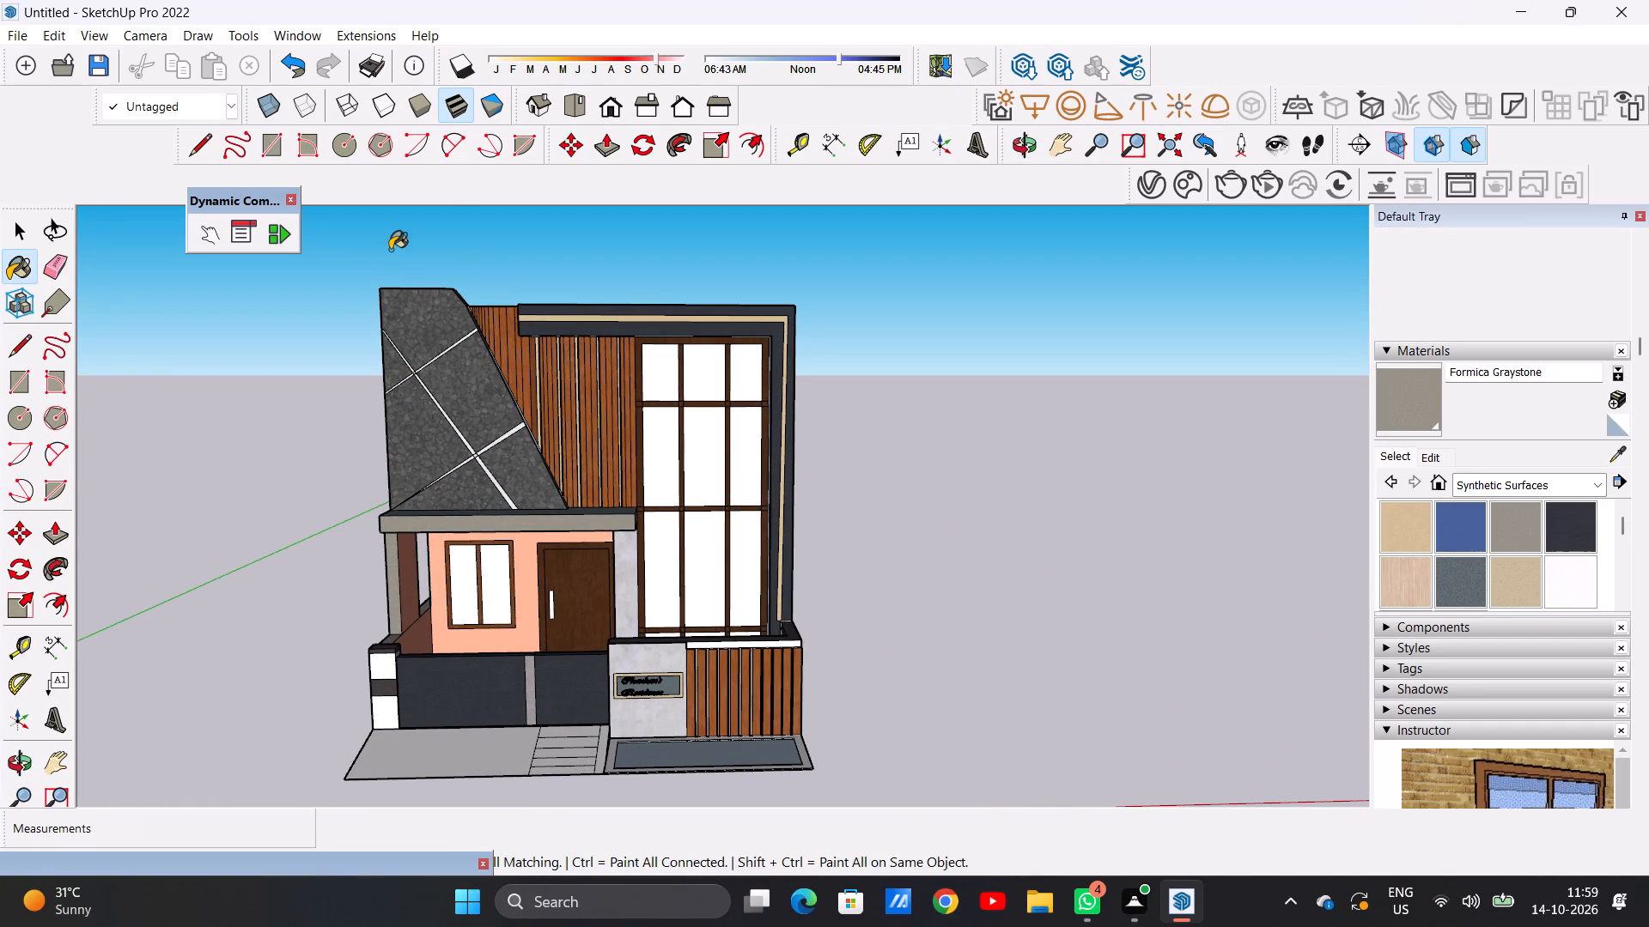
pyautogui.scroll(-7, 602, 605)
pyautogui.scroll(17, 623, 585)
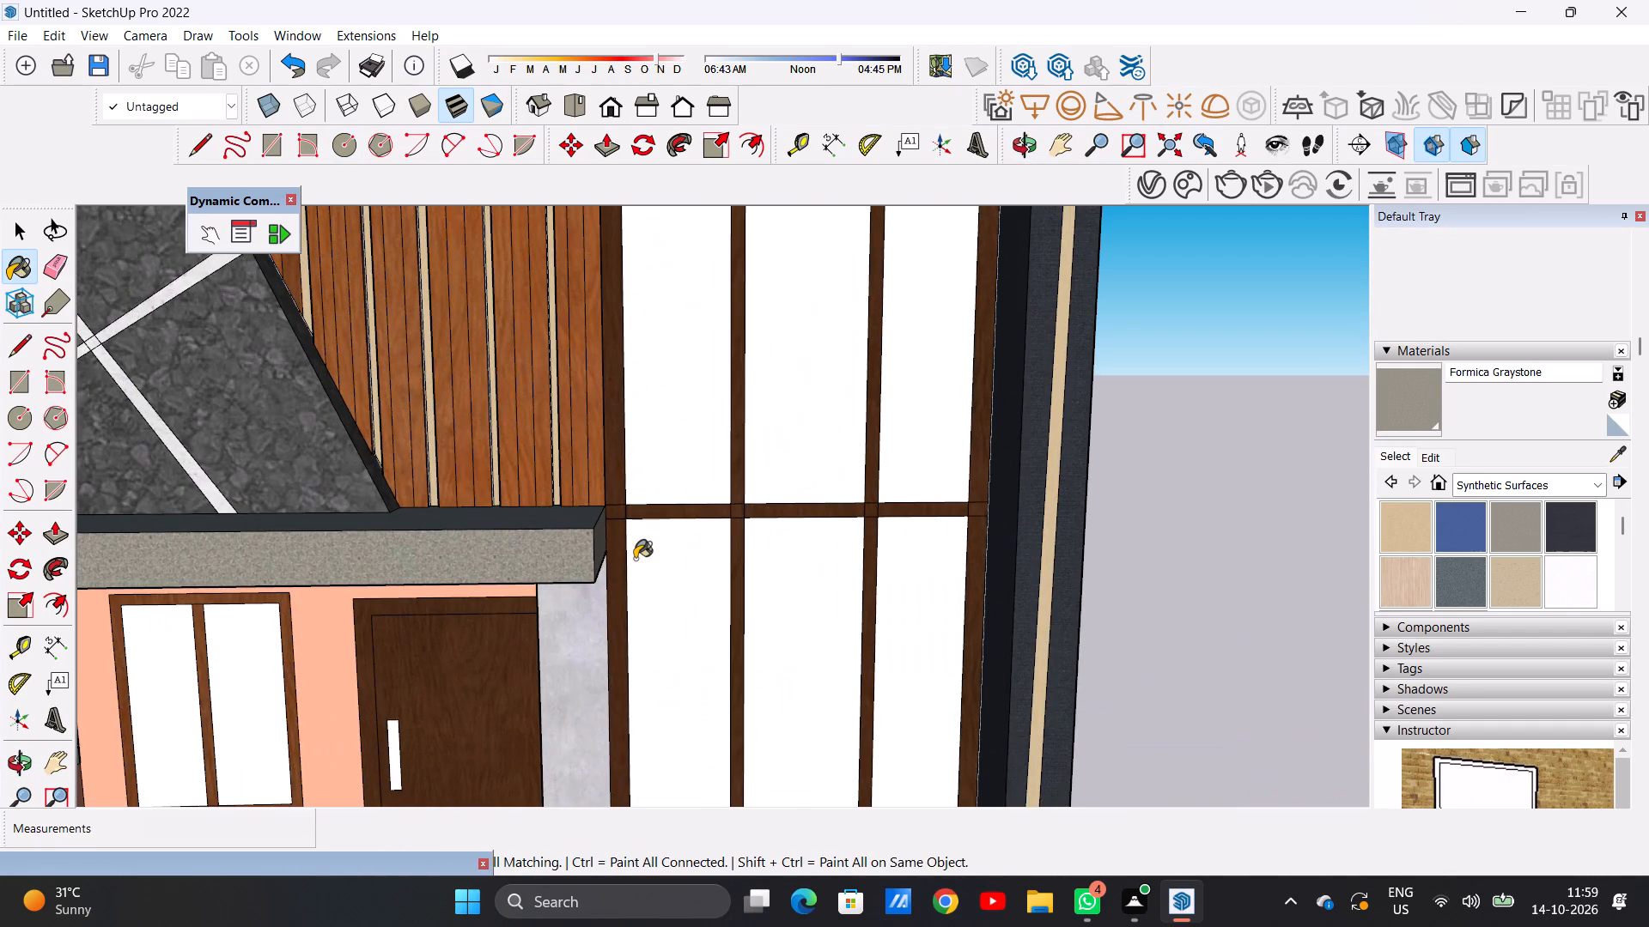
pyautogui.scroll(-11, 651, 566)
pyautogui.moveTo(609, 645); pyautogui.dragTo(584, 574, button='middle')
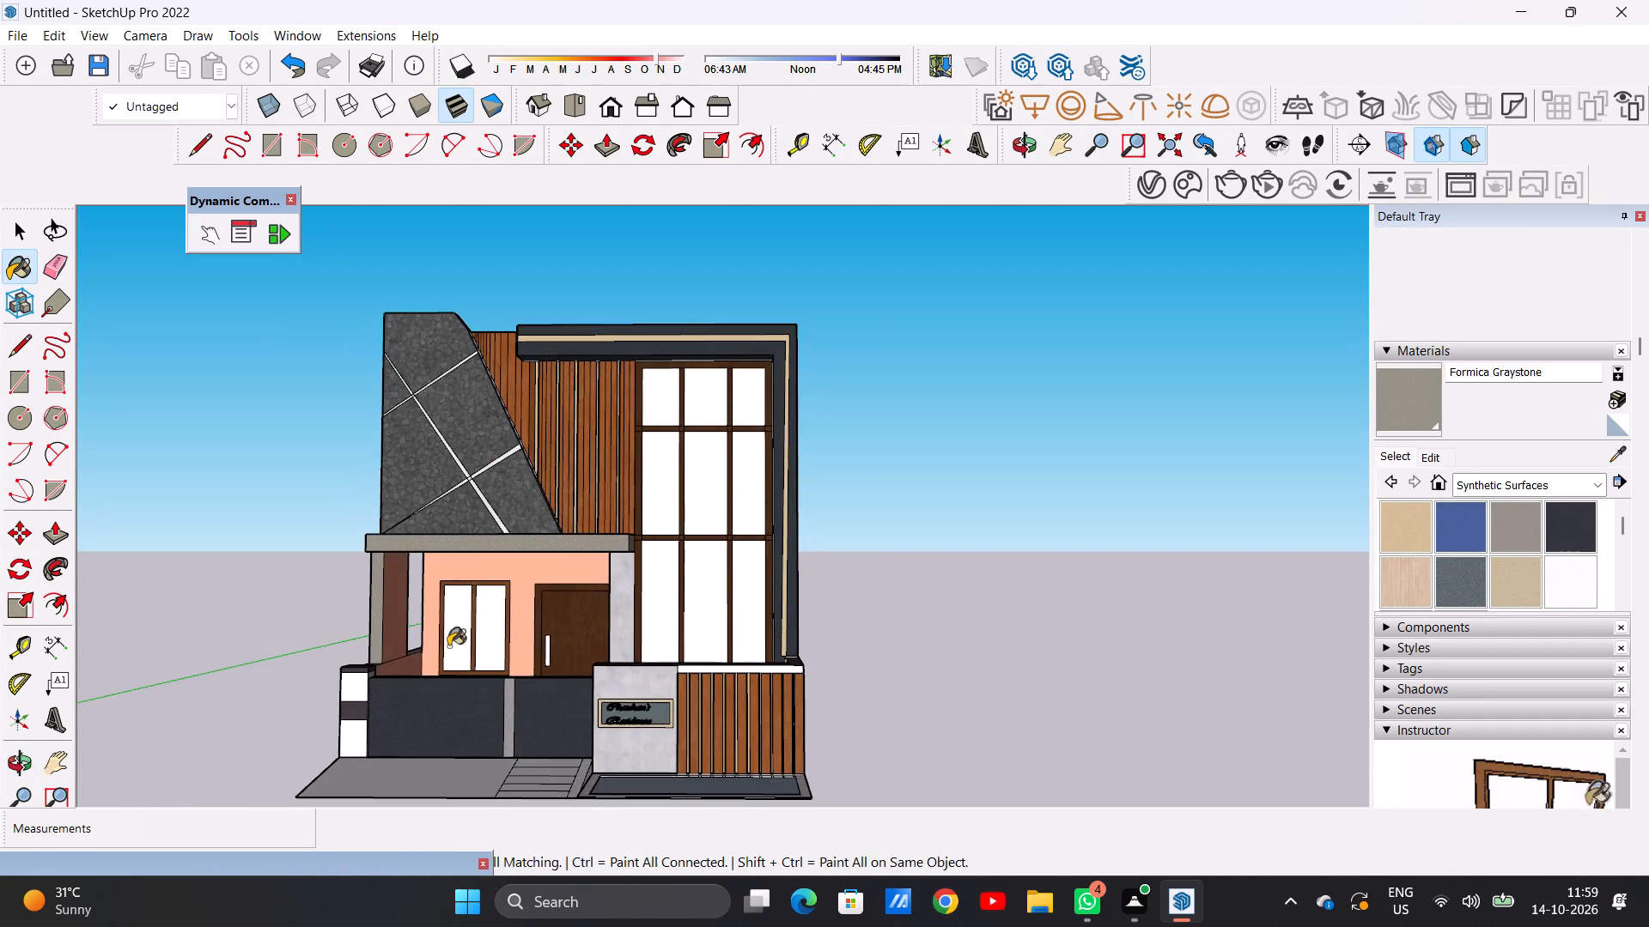
pyautogui.scroll(1, 407, 720)
pyautogui.scroll(-1, 406, 721)
pyautogui.scroll(19, 405, 721)
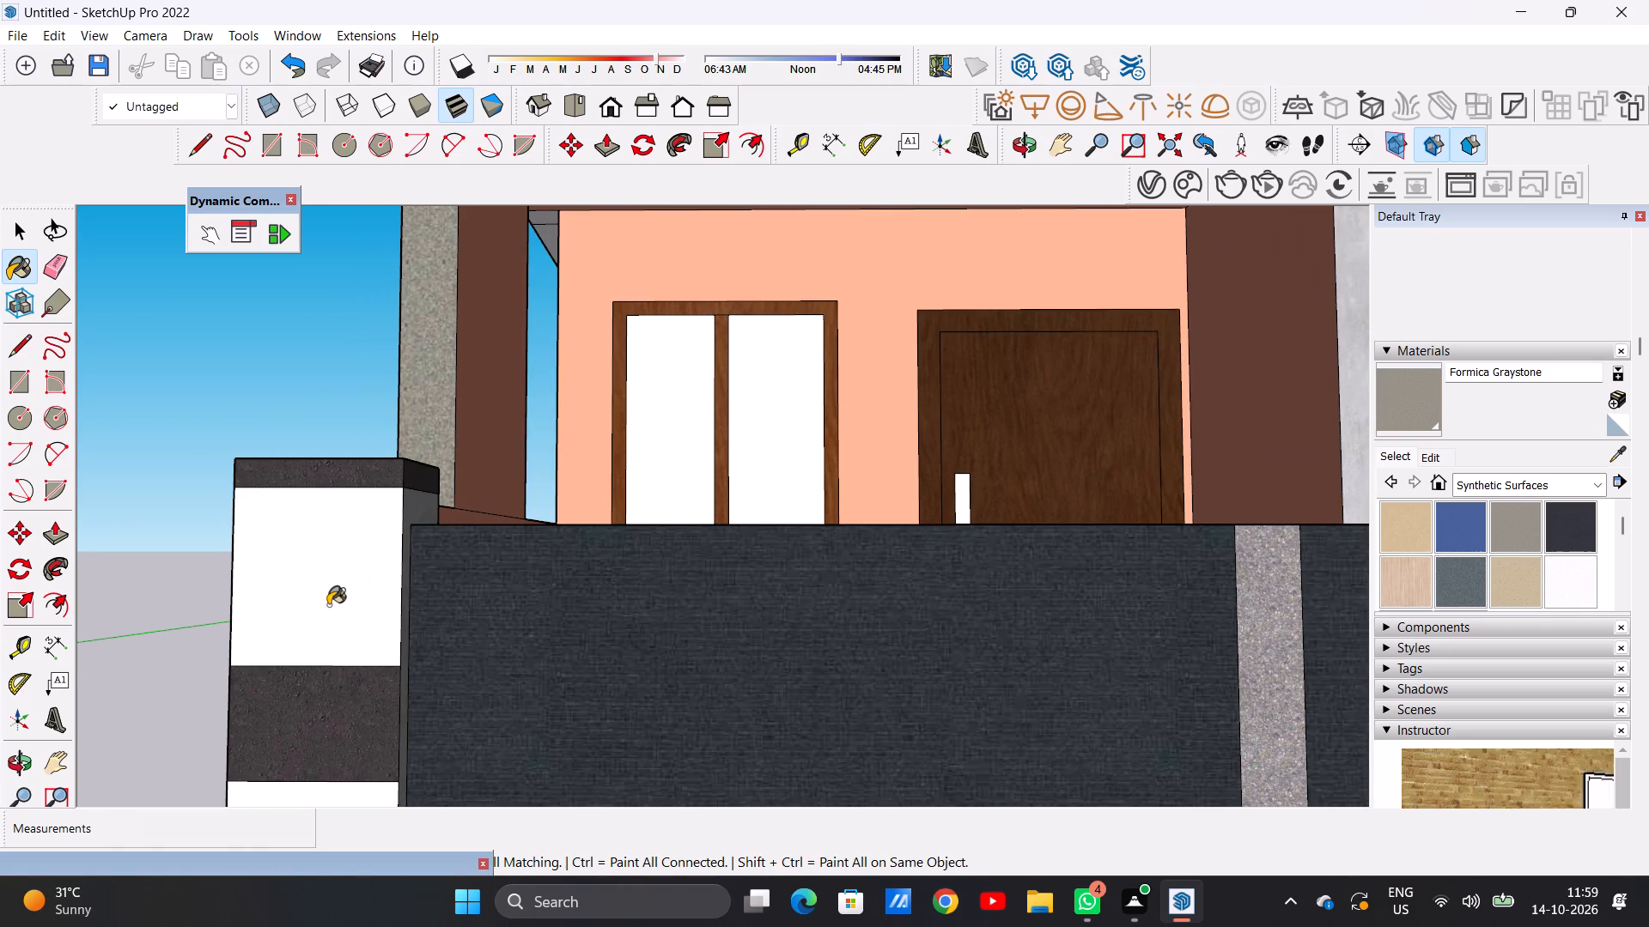
pyautogui.scroll(-16, 338, 605)
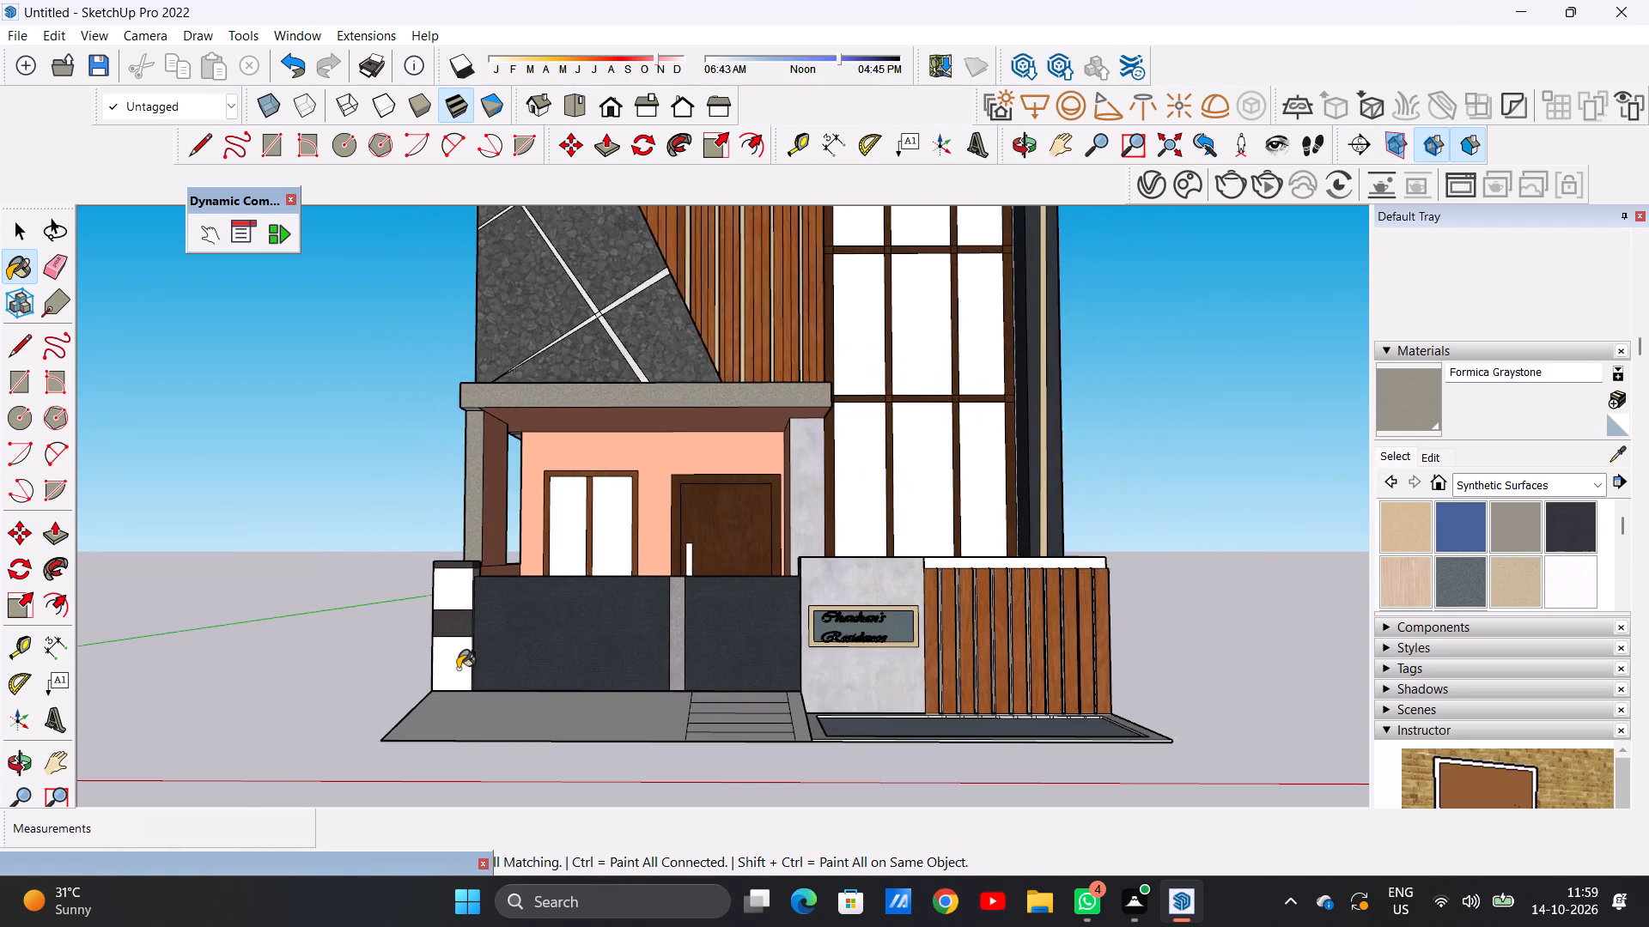
pyautogui.scroll(13, 458, 669)
pyautogui.click(453, 660)
pyautogui.click(441, 445)
# Paint the top face of the gate's vertical divider strip with Formica Graystone.
pyautogui.scroll(-7, 494, 657)
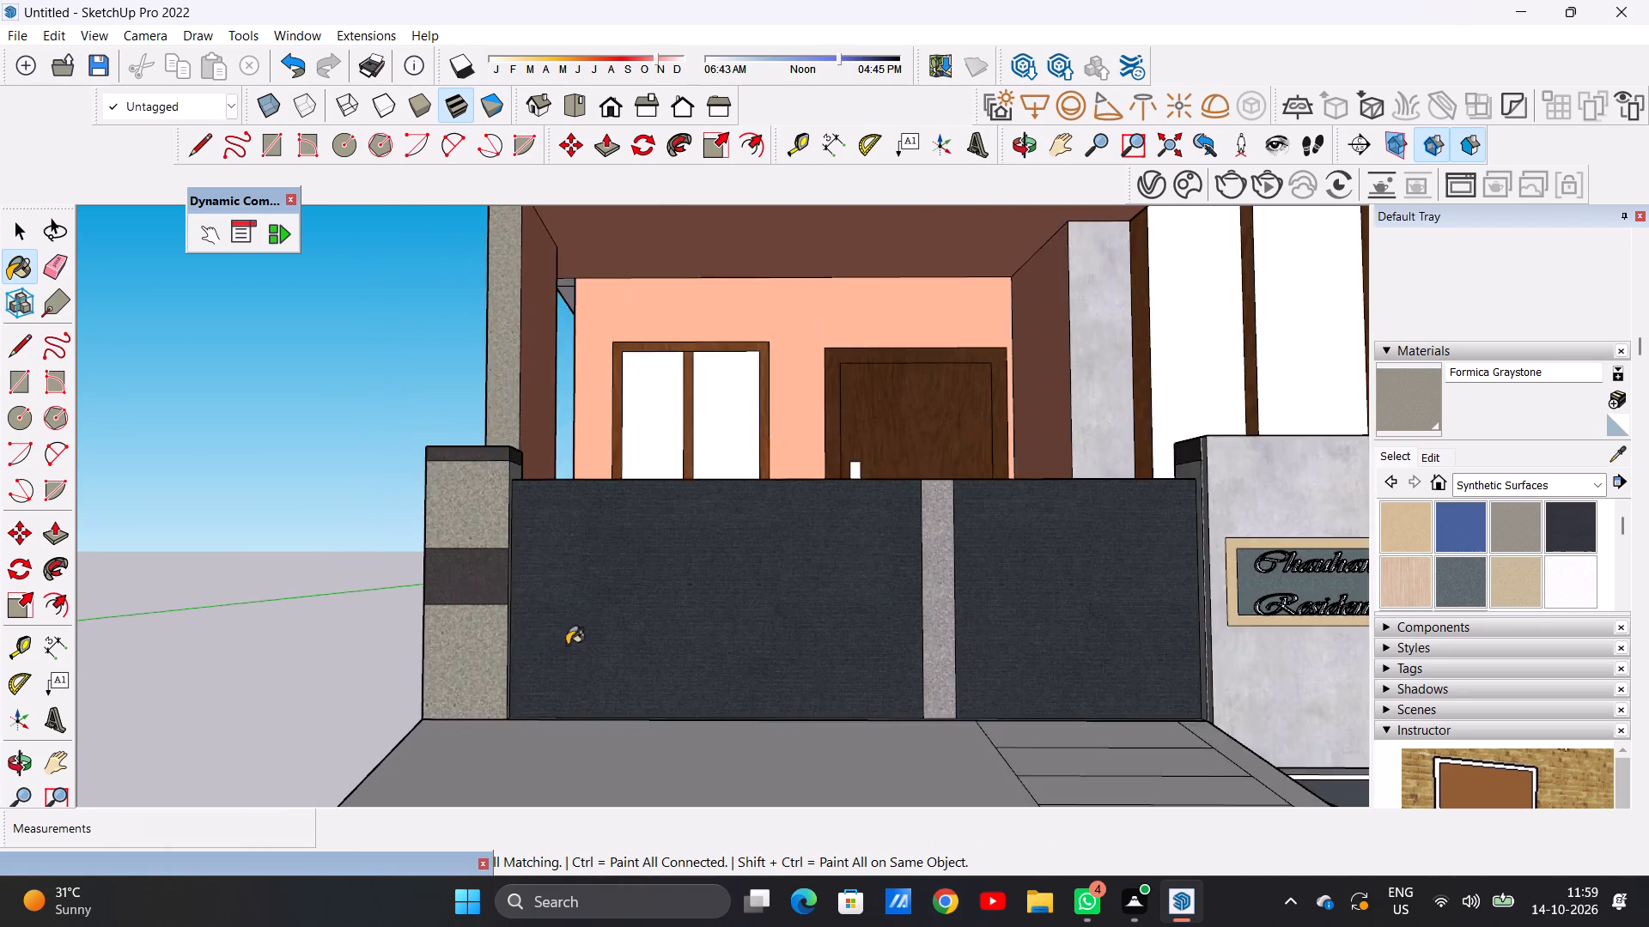
pyautogui.scroll(-3, 567, 645)
pyautogui.moveTo(776, 665); pyautogui.dragTo(776, 803, button='middle')
pyautogui.scroll(5, 840, 585)
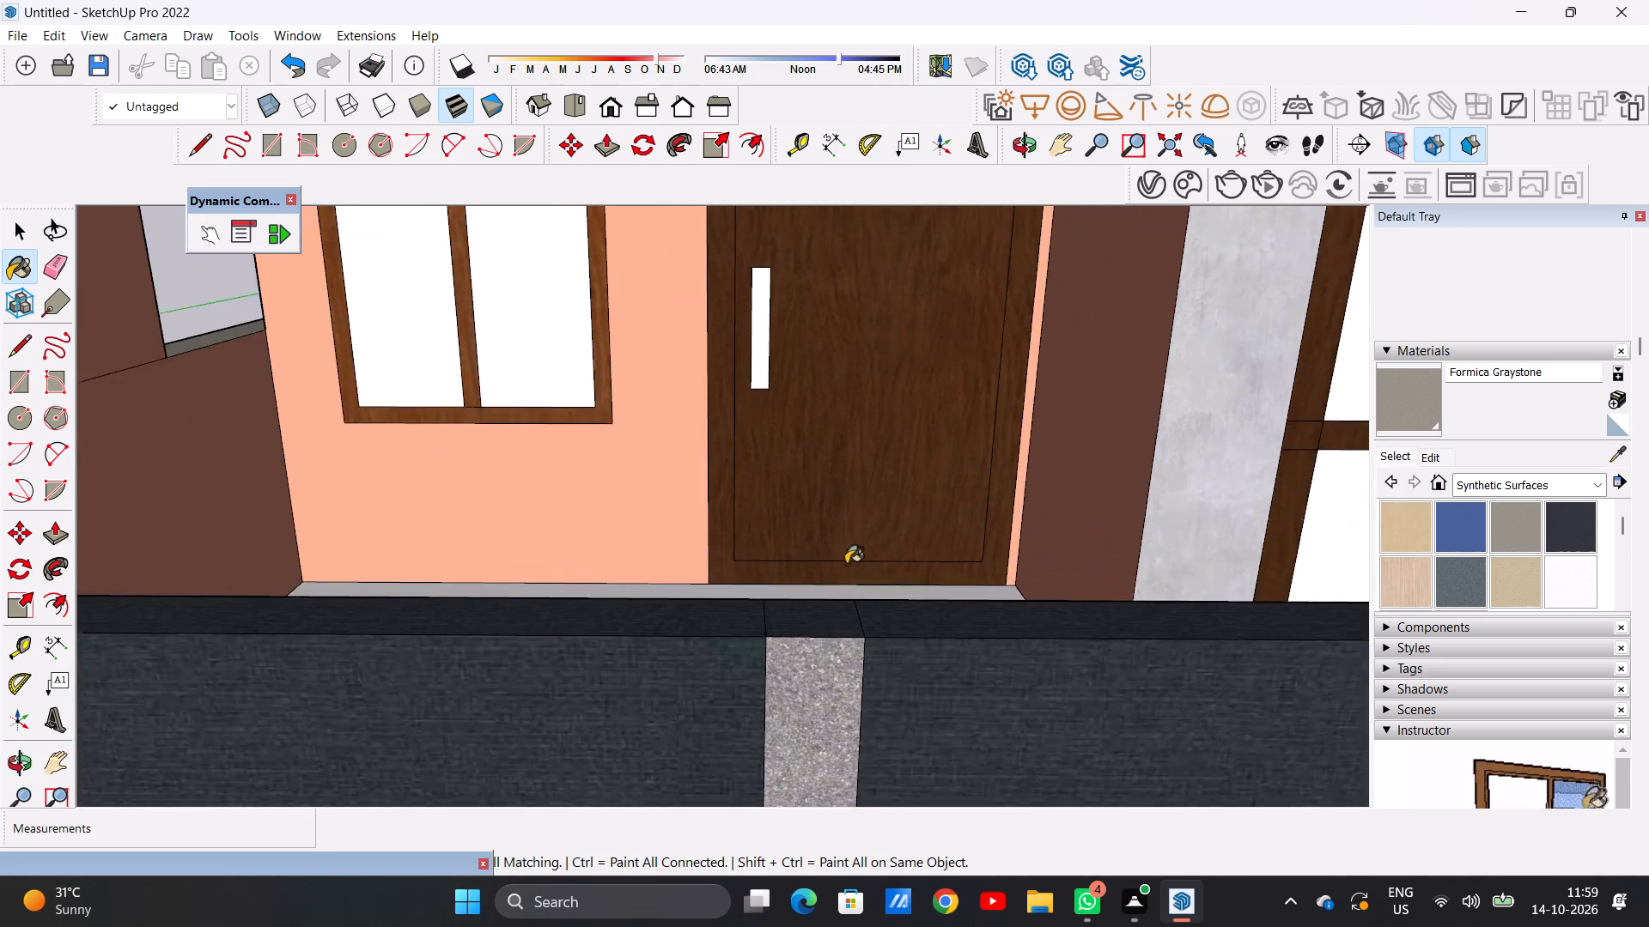
pyautogui.scroll(7, 846, 564)
pyautogui.click(813, 620)
pyautogui.press('space')
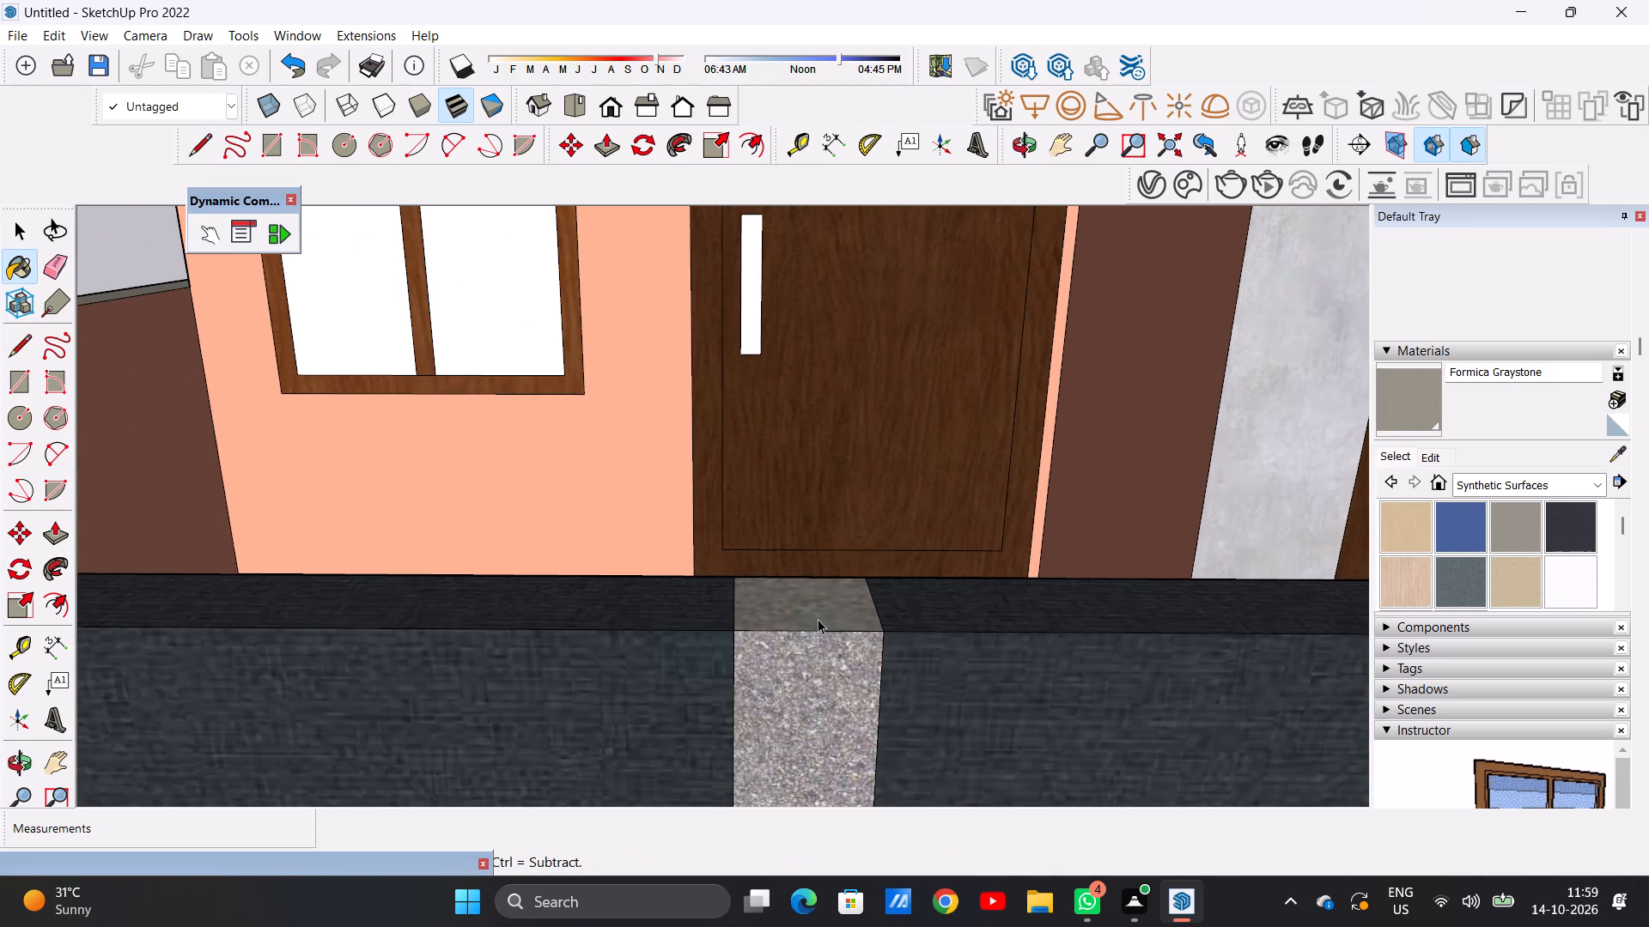
# Paint the white vertical strip between the upper wood slats and the tall window's frame with Wood Cherry Original.
pyautogui.scroll(-20, 812, 697)
pyautogui.scroll(-5, 812, 697)
pyautogui.moveTo(779, 738); pyautogui.dragTo(766, 667, button='middle')
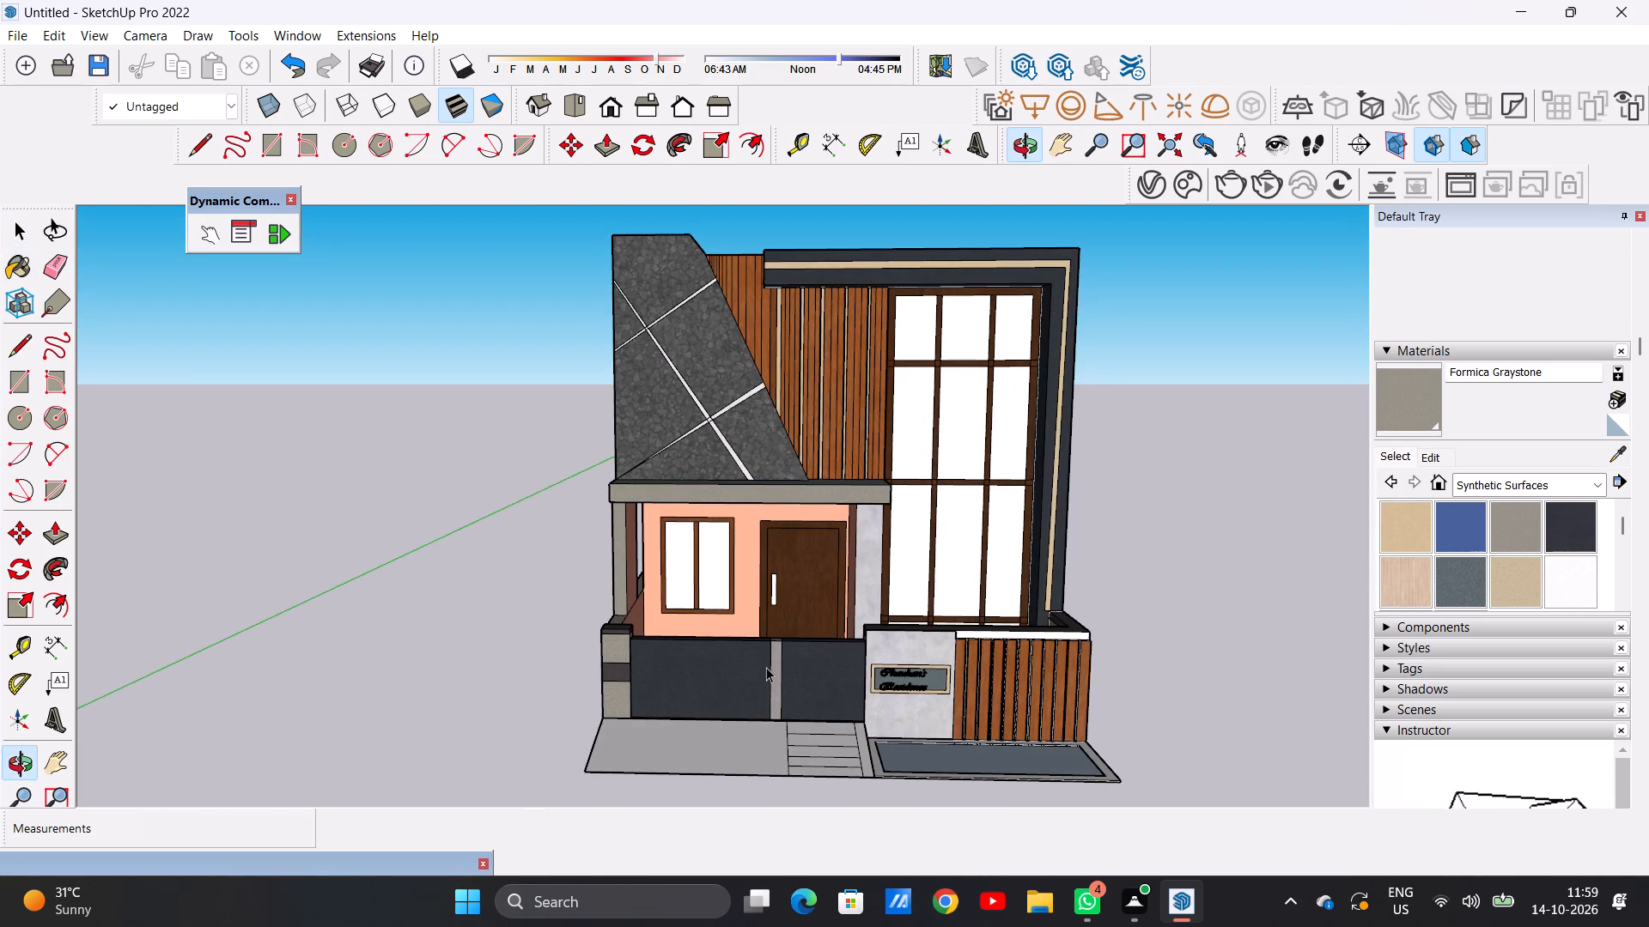
pyautogui.scroll(-2, 675, 617)
pyautogui.scroll(6, 773, 736)
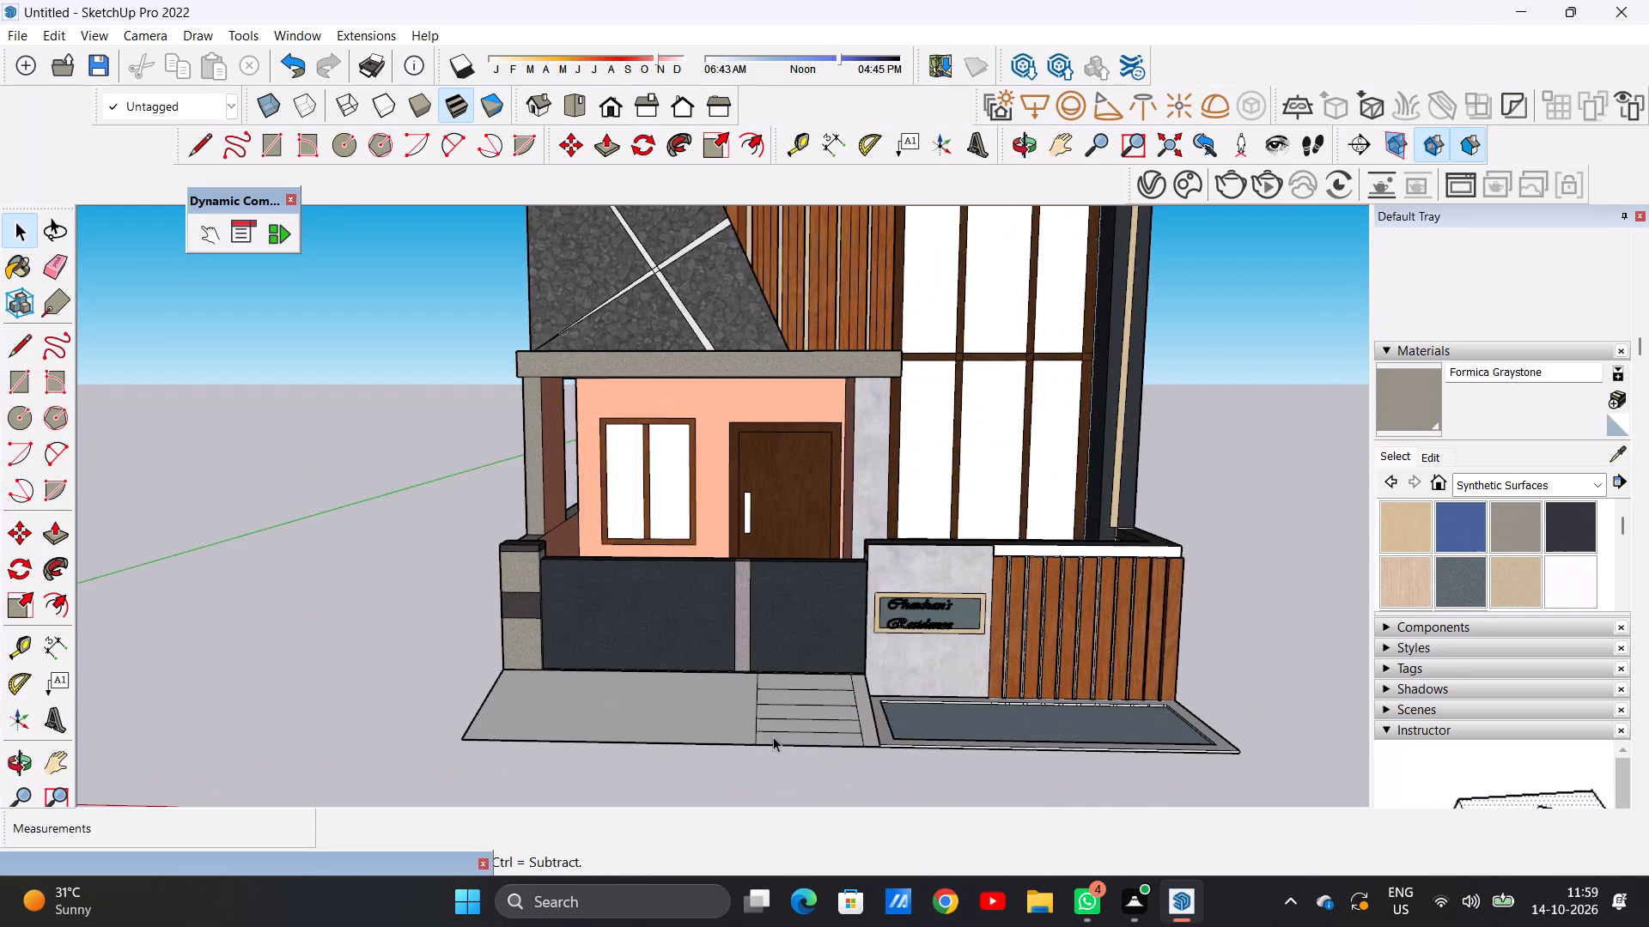
pyautogui.moveTo(888, 639); pyautogui.dragTo(642, 750, button='middle')
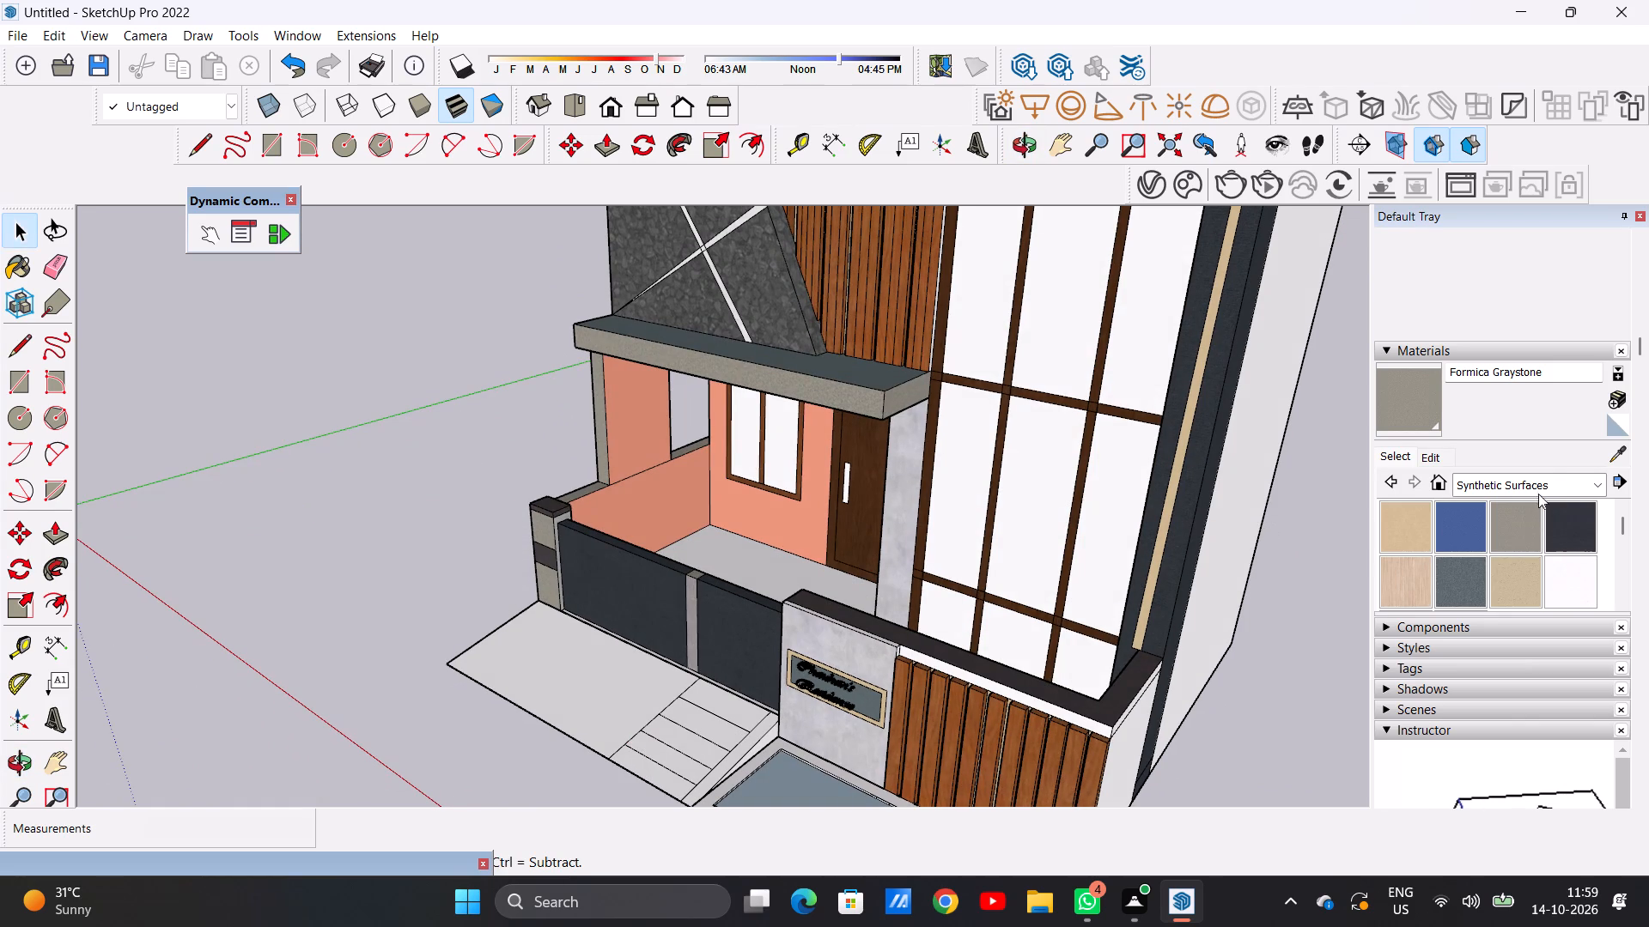
pyautogui.click(1590, 473)
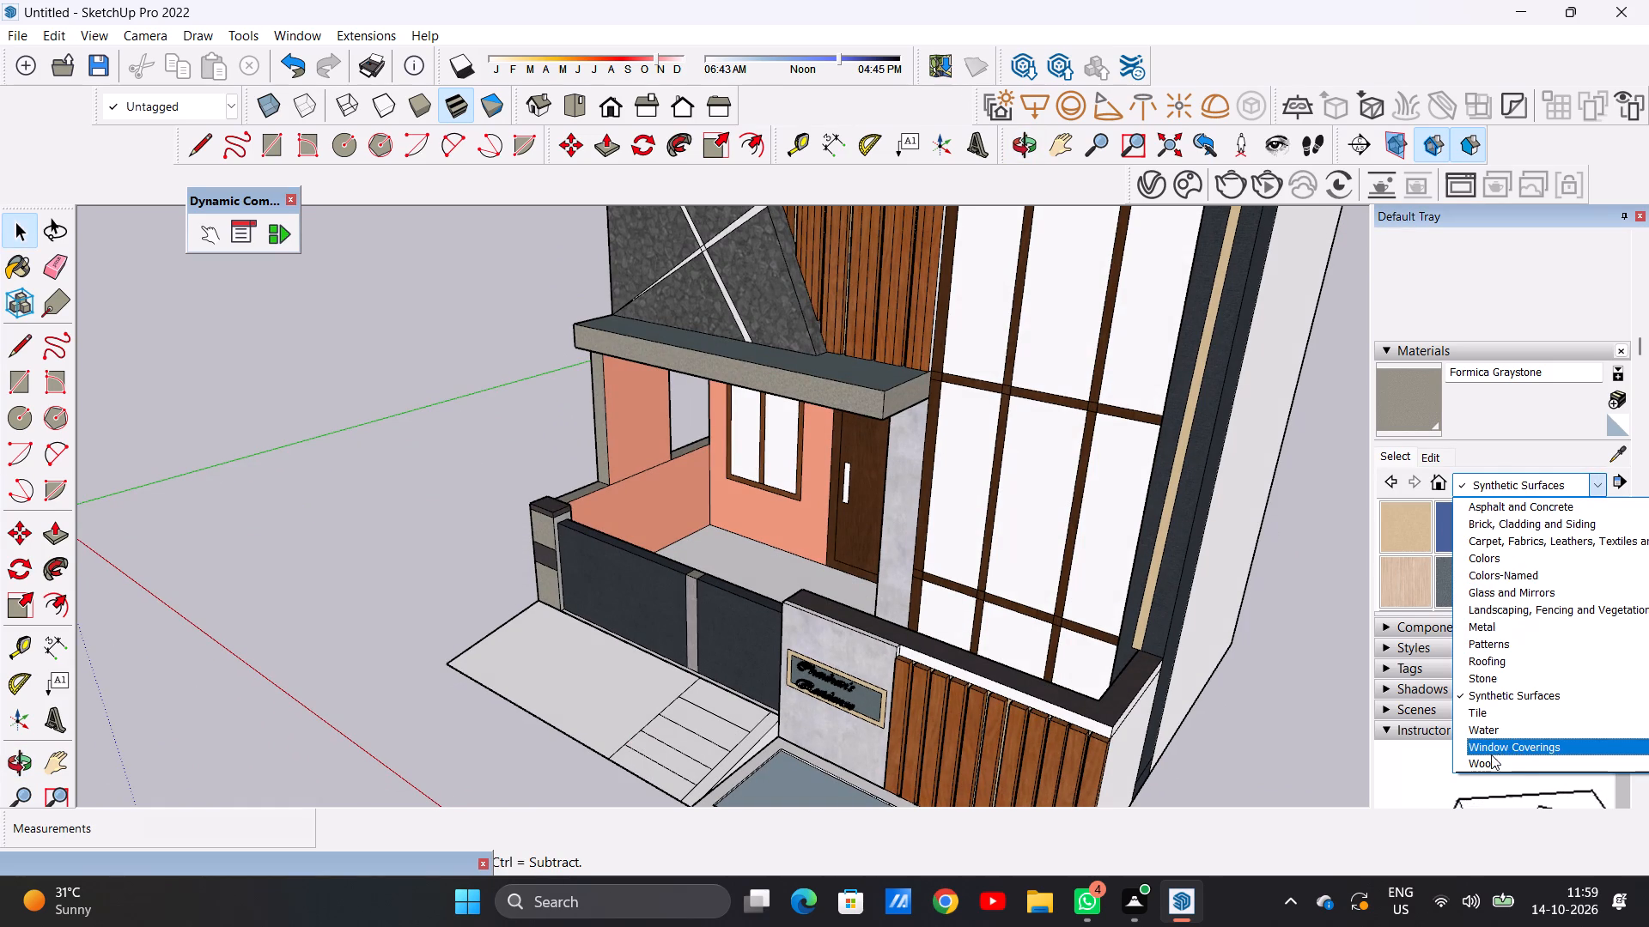
pyautogui.click(1485, 760)
pyautogui.click(1517, 518)
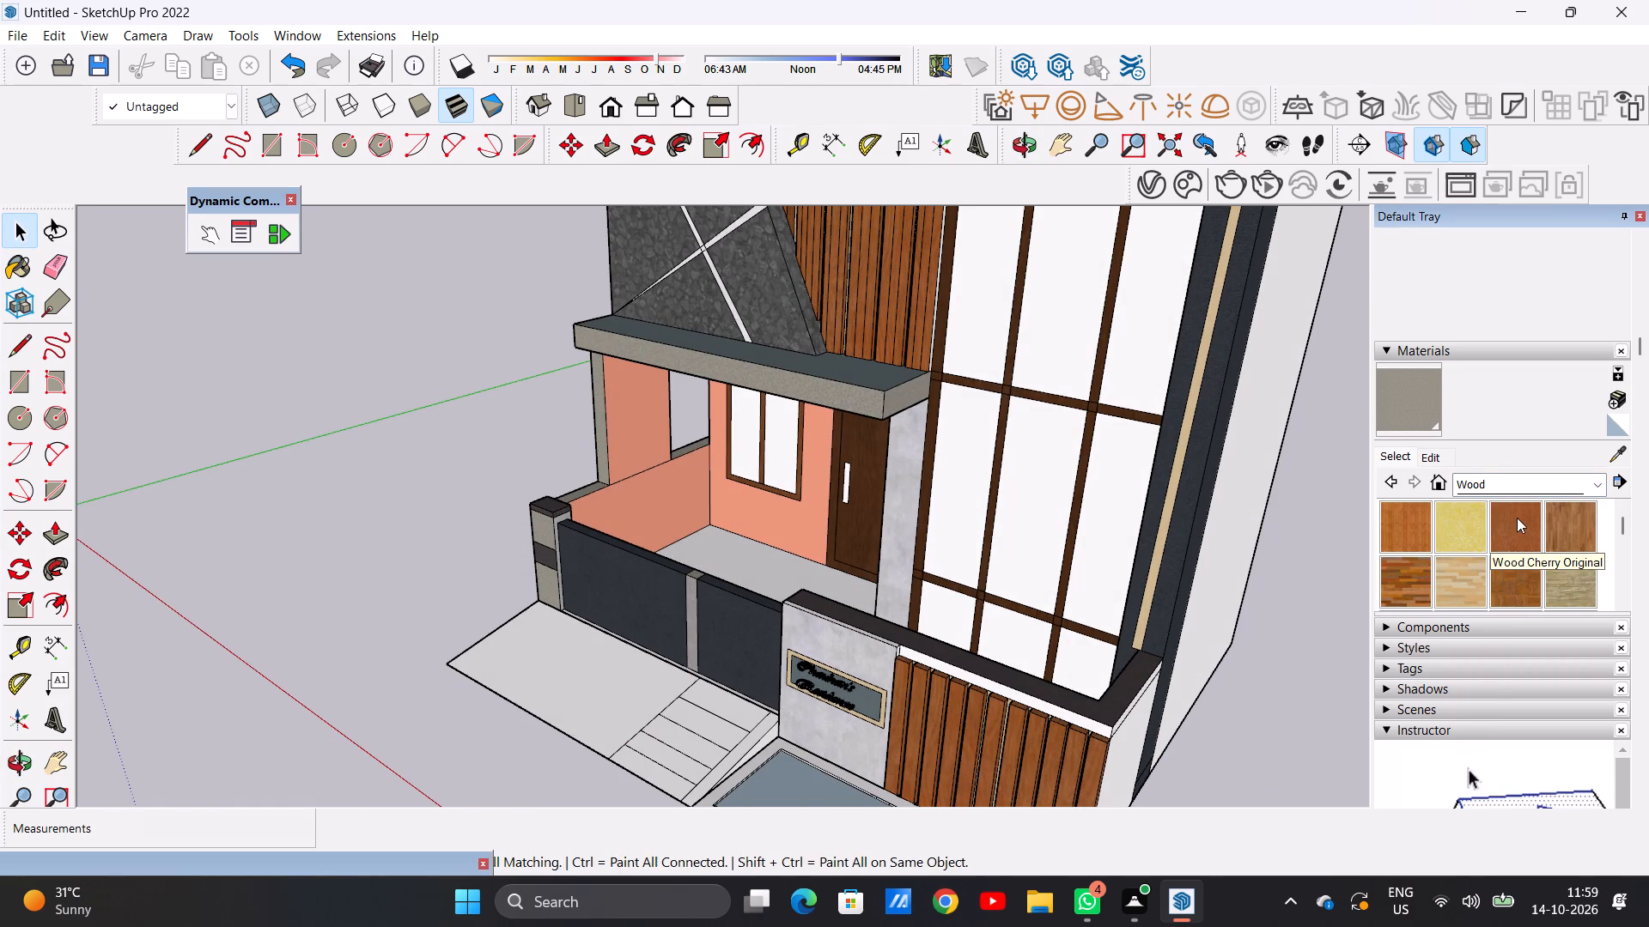
pyautogui.scroll(-8, 1151, 648)
pyautogui.scroll(15, 1050, 418)
pyautogui.moveTo(1035, 524); pyautogui.dragTo(910, 507, button='middle')
pyautogui.scroll(8, 904, 504)
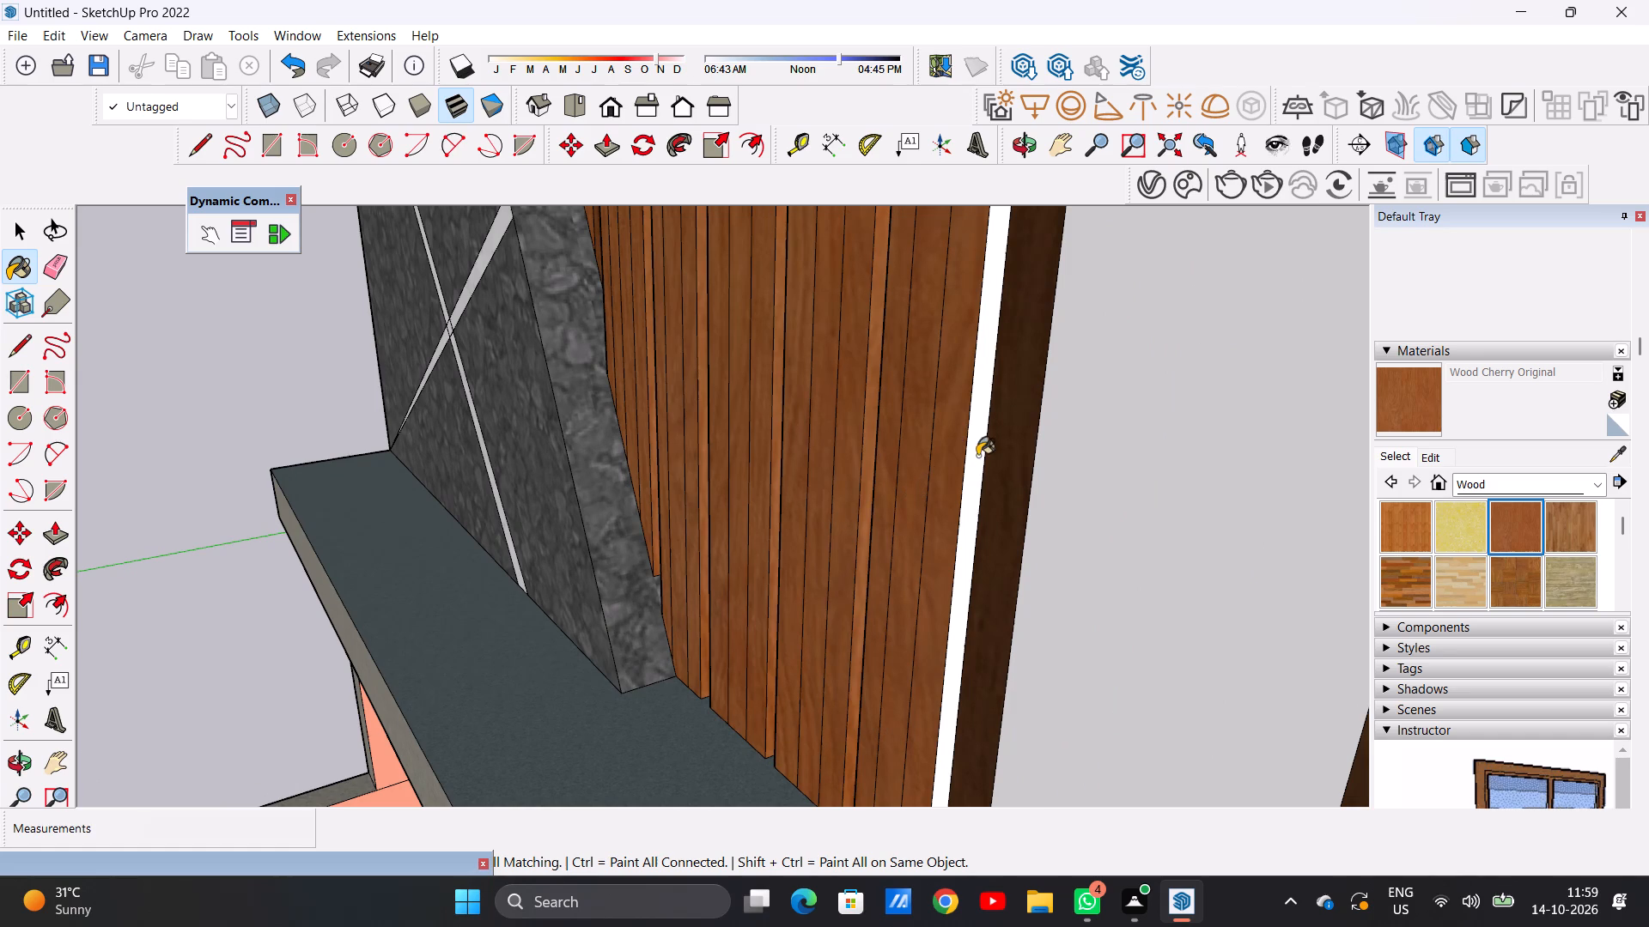
pyautogui.click(975, 454)
pyautogui.press('space')
# Paint the remaining white patch on that strip, level with the window's crossbar, with the same Wood Cherry Original material.
pyautogui.scroll(-8, 778, 642)
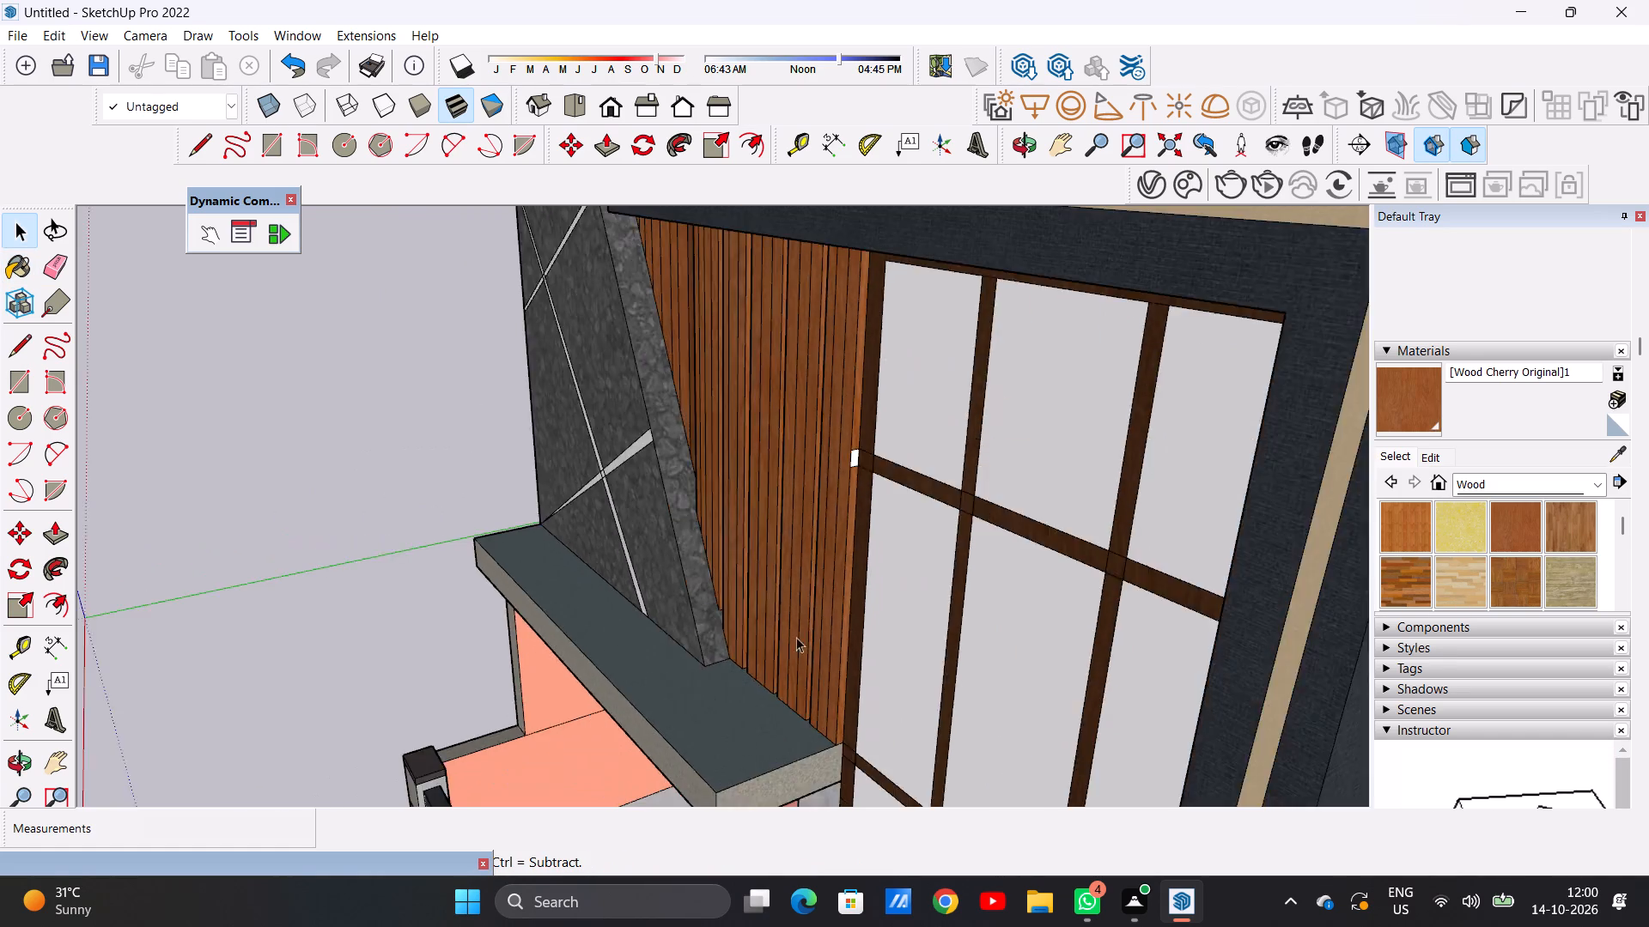
pyautogui.scroll(-10, 796, 637)
pyautogui.scroll(20, 851, 553)
pyautogui.scroll(2, 851, 553)
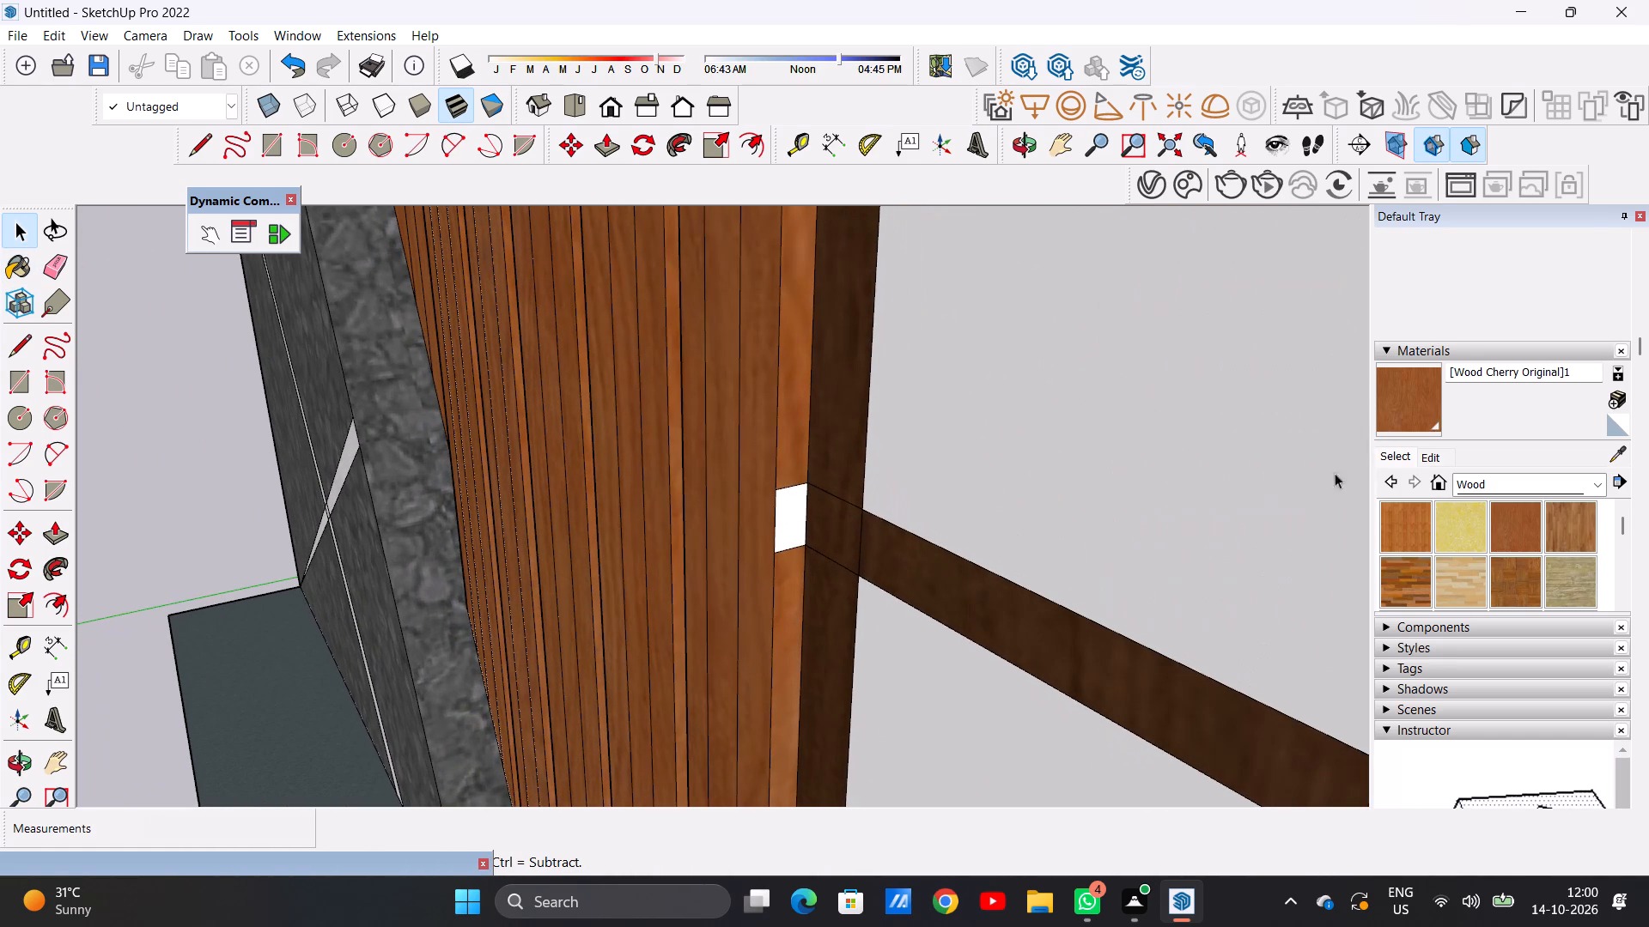
pyautogui.click(1389, 412)
pyautogui.scroll(4, 846, 562)
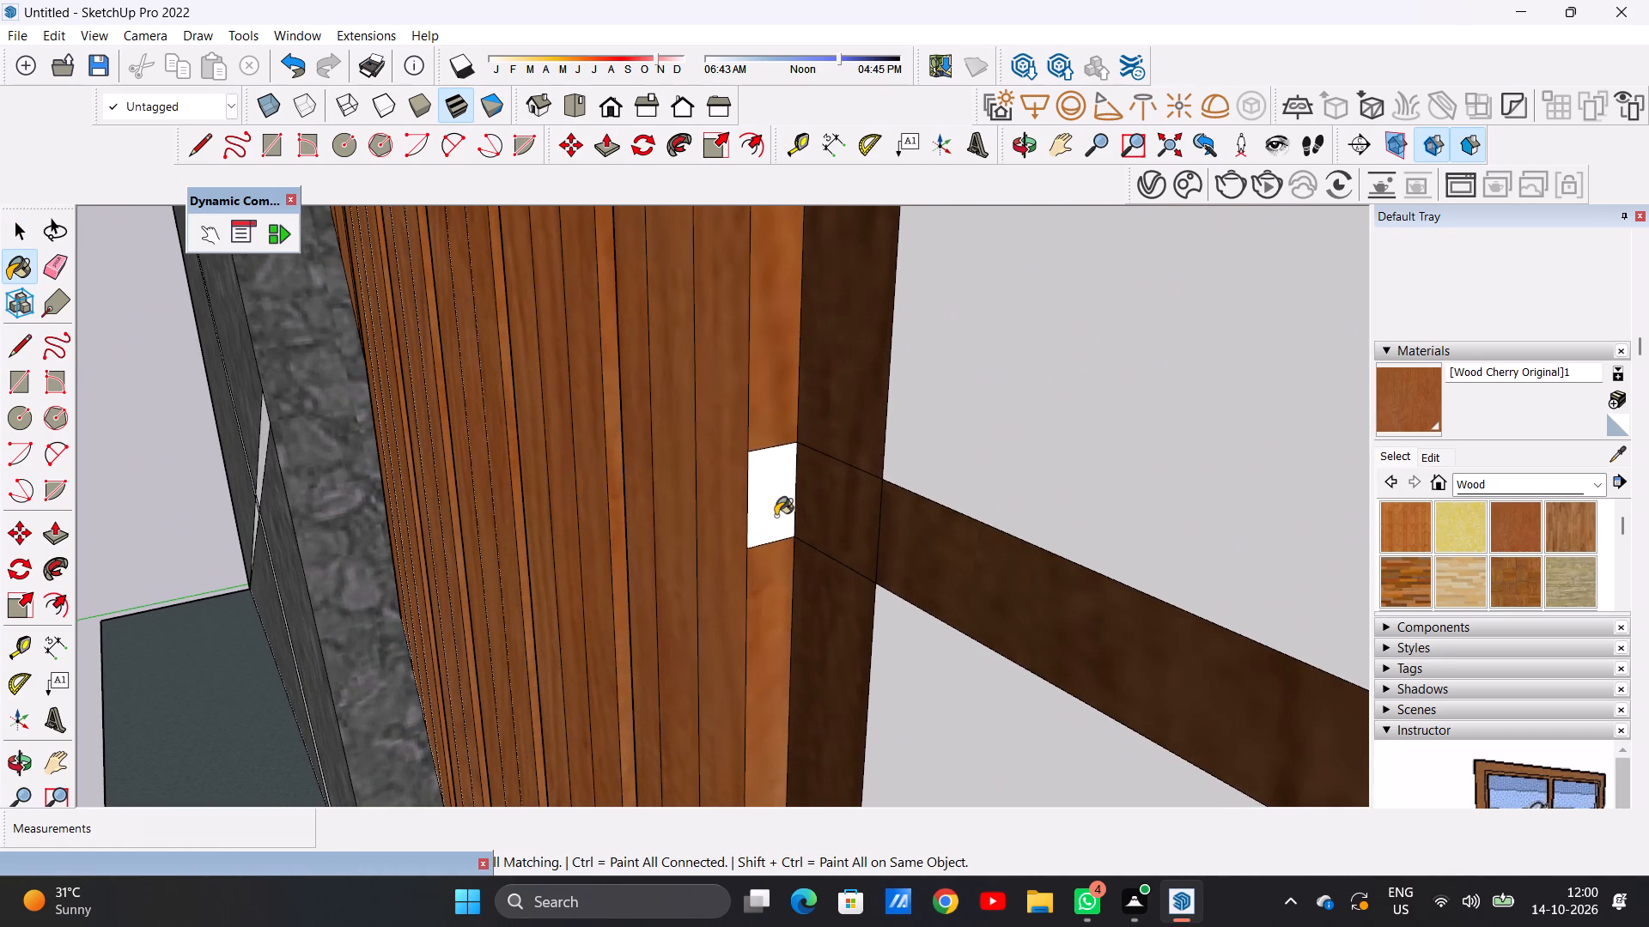
pyautogui.click(776, 516)
# Examine the front facade and the nameplate lettering on the concrete boundary wall for surfaces still without a material.
pyautogui.scroll(-20, 867, 615)
pyautogui.scroll(-7, 867, 615)
pyautogui.moveTo(764, 554); pyautogui.dragTo(1130, 510, button='middle')
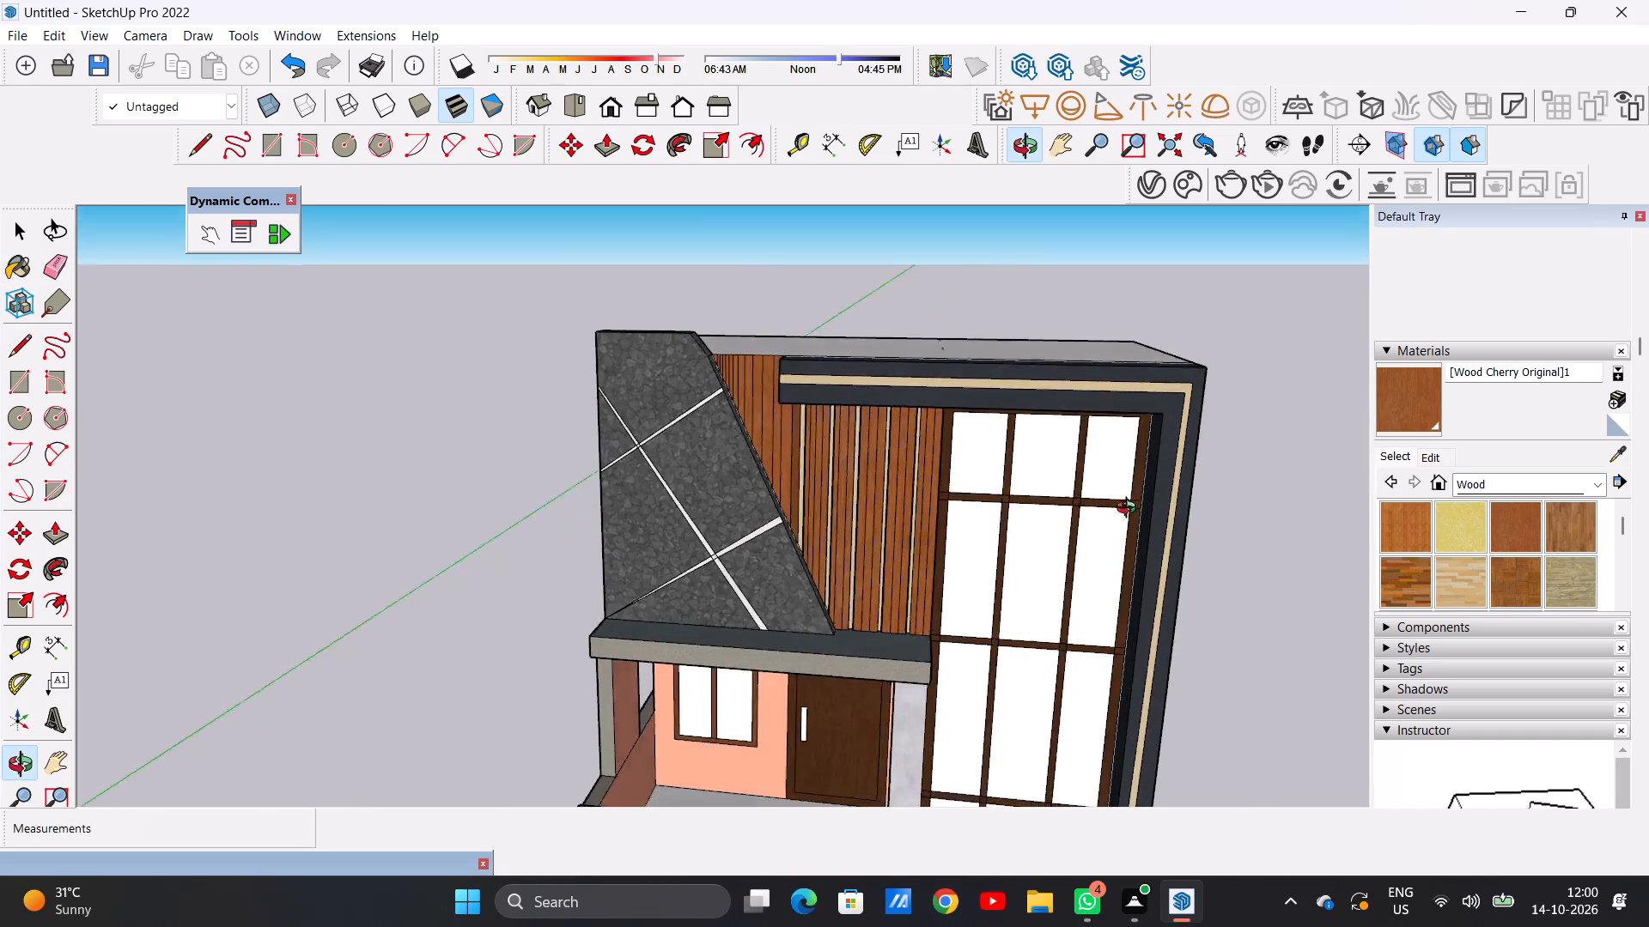
pyautogui.moveTo(1130, 510); pyautogui.dragTo(1117, 417, button='middle')
pyautogui.scroll(-4, 944, 548)
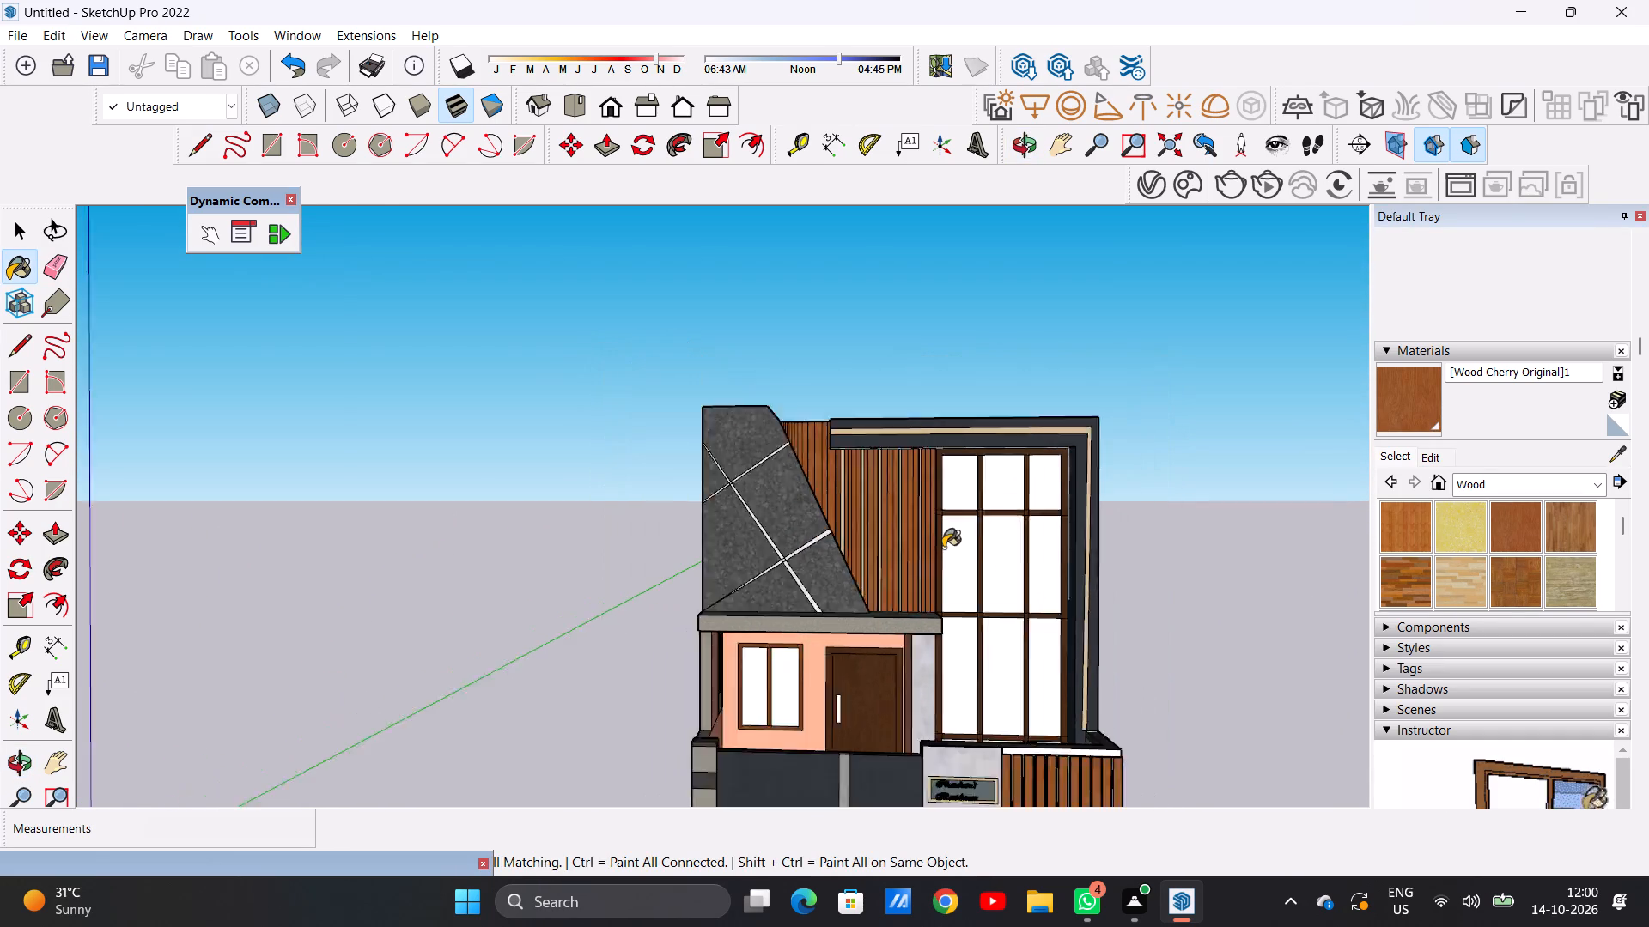
pyautogui.scroll(-3, 943, 548)
pyautogui.press('space')
pyautogui.scroll(6, 938, 729)
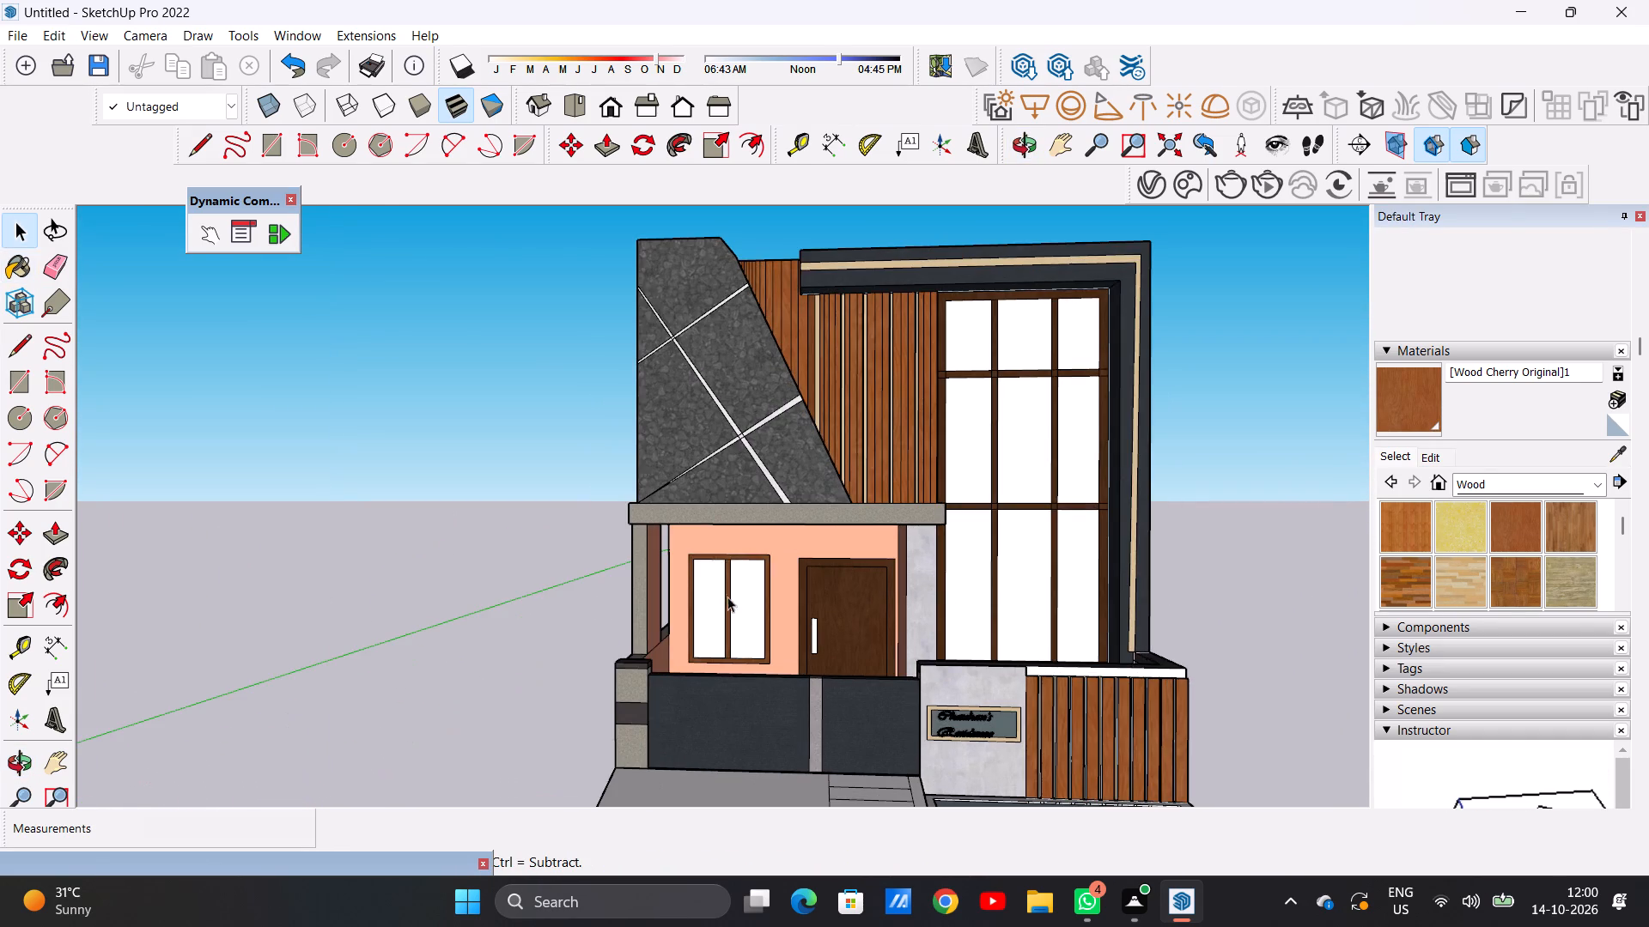
pyautogui.scroll(-4, 725, 599)
pyautogui.scroll(5, 830, 684)
pyautogui.scroll(-1, 895, 667)
pyautogui.scroll(20, 895, 666)
pyautogui.scroll(-1, 787, 668)
pyautogui.scroll(3, 784, 667)
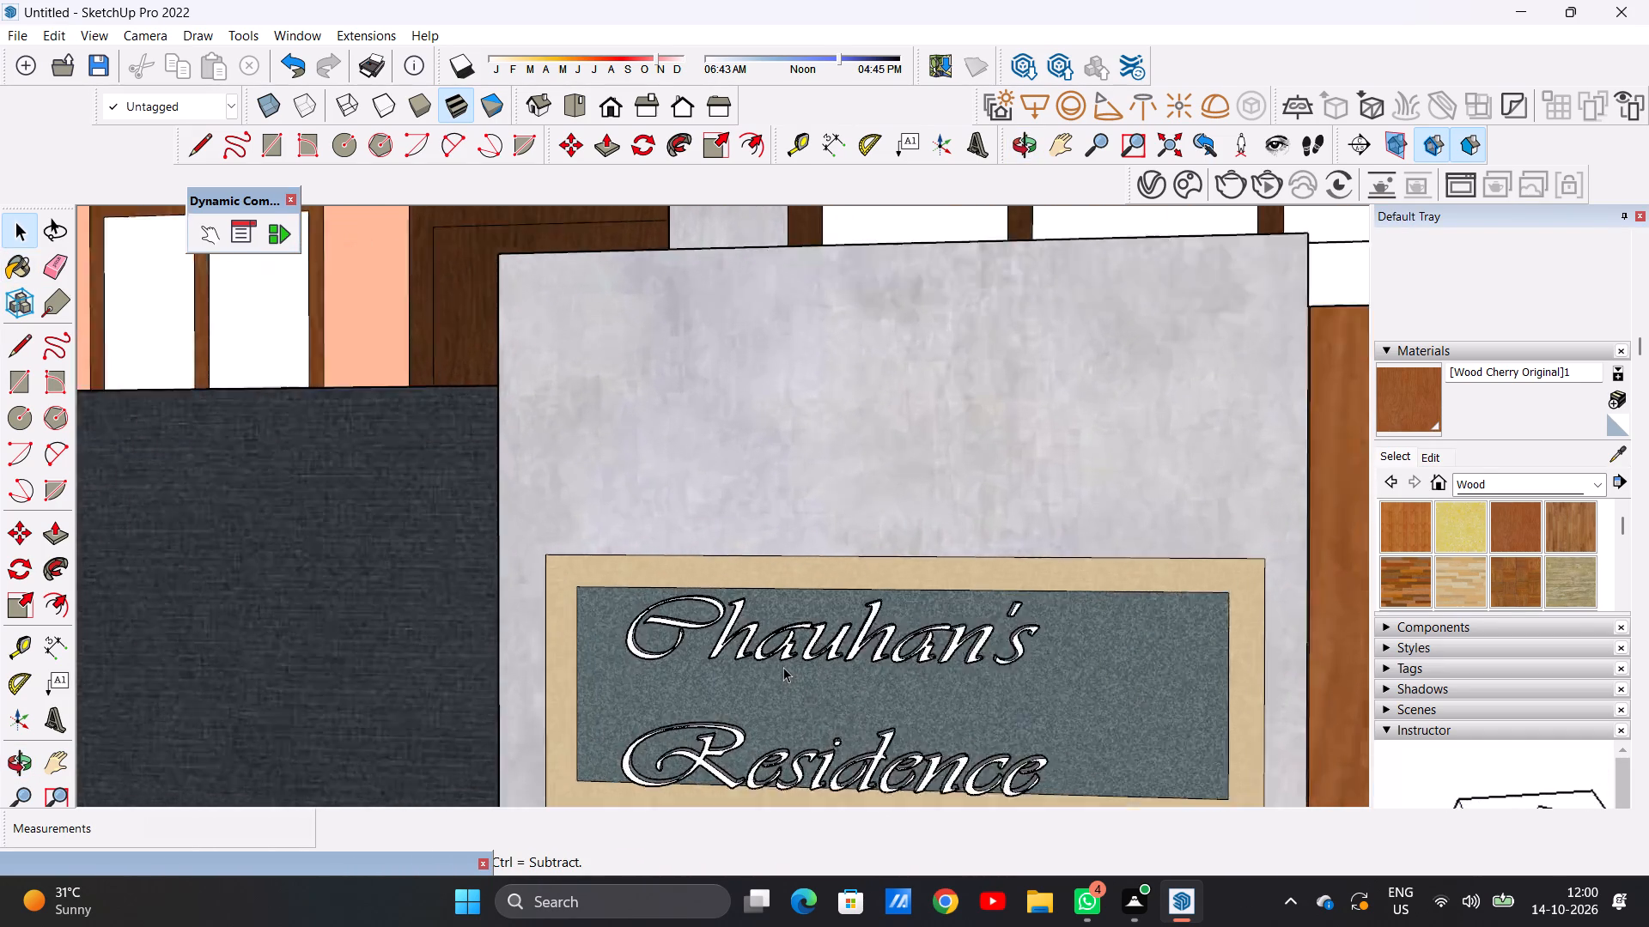
pyautogui.scroll(4, 783, 667)
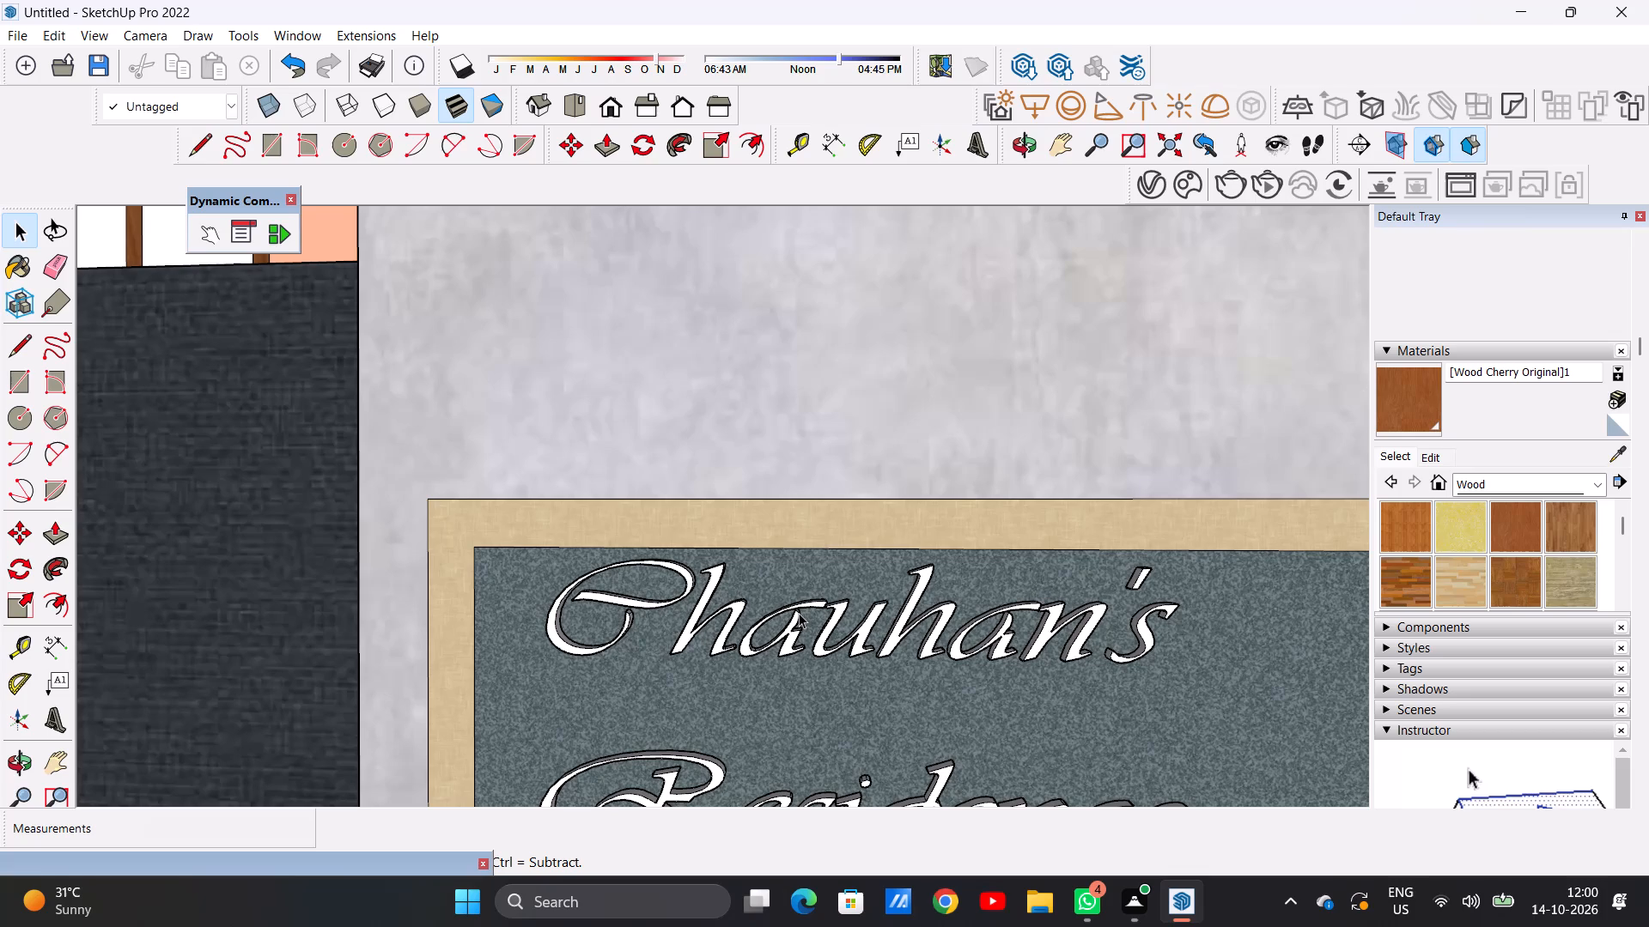
pyautogui.scroll(-8, 815, 588)
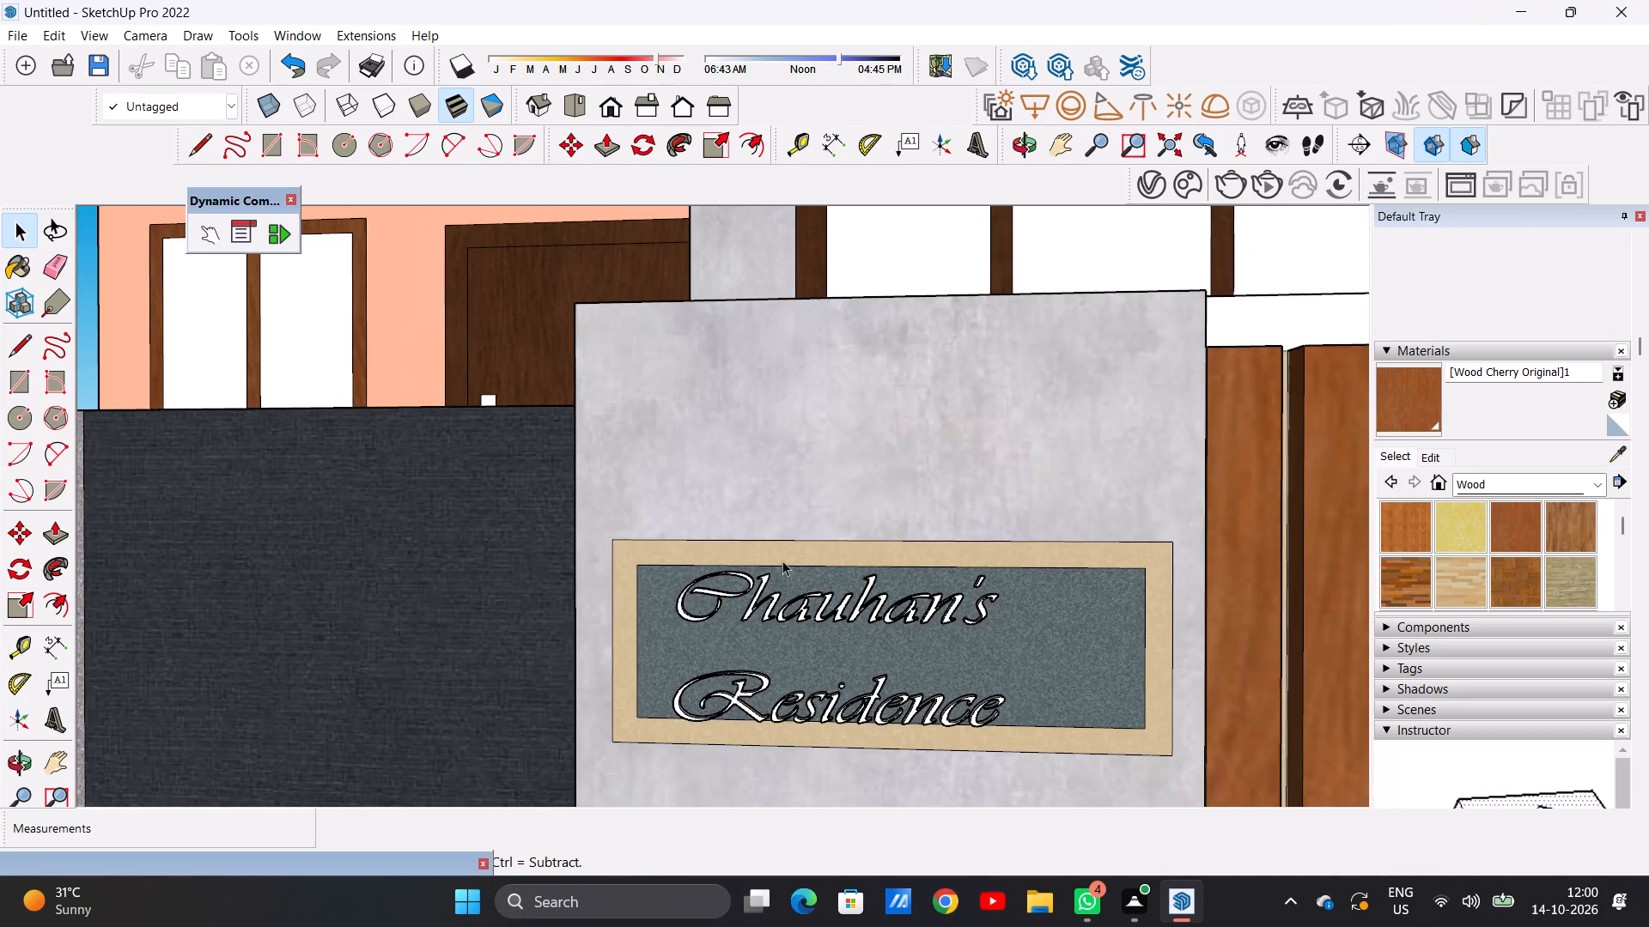
# Examine the nameplate wall, gate and front facade for surfaces still without a material.
pyautogui.scroll(-5, 782, 560)
pyautogui.scroll(5, 778, 603)
pyautogui.moveTo(760, 633); pyautogui.dragTo(948, 720, button='middle')
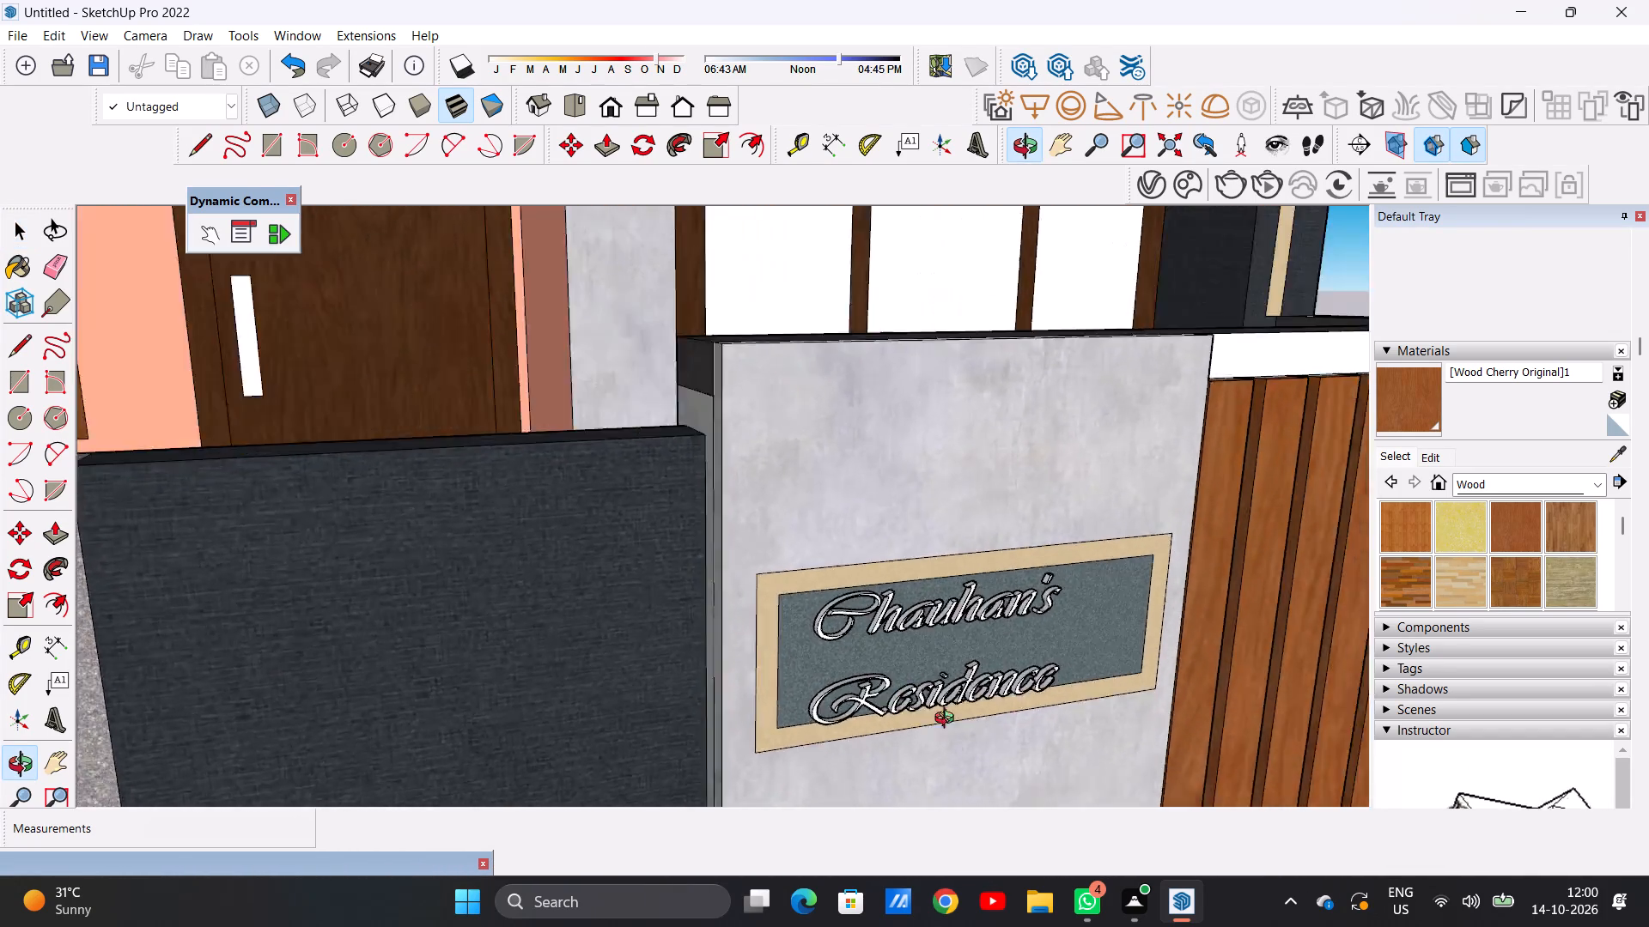
pyautogui.moveTo(948, 720); pyautogui.dragTo(421, 674, button='middle')
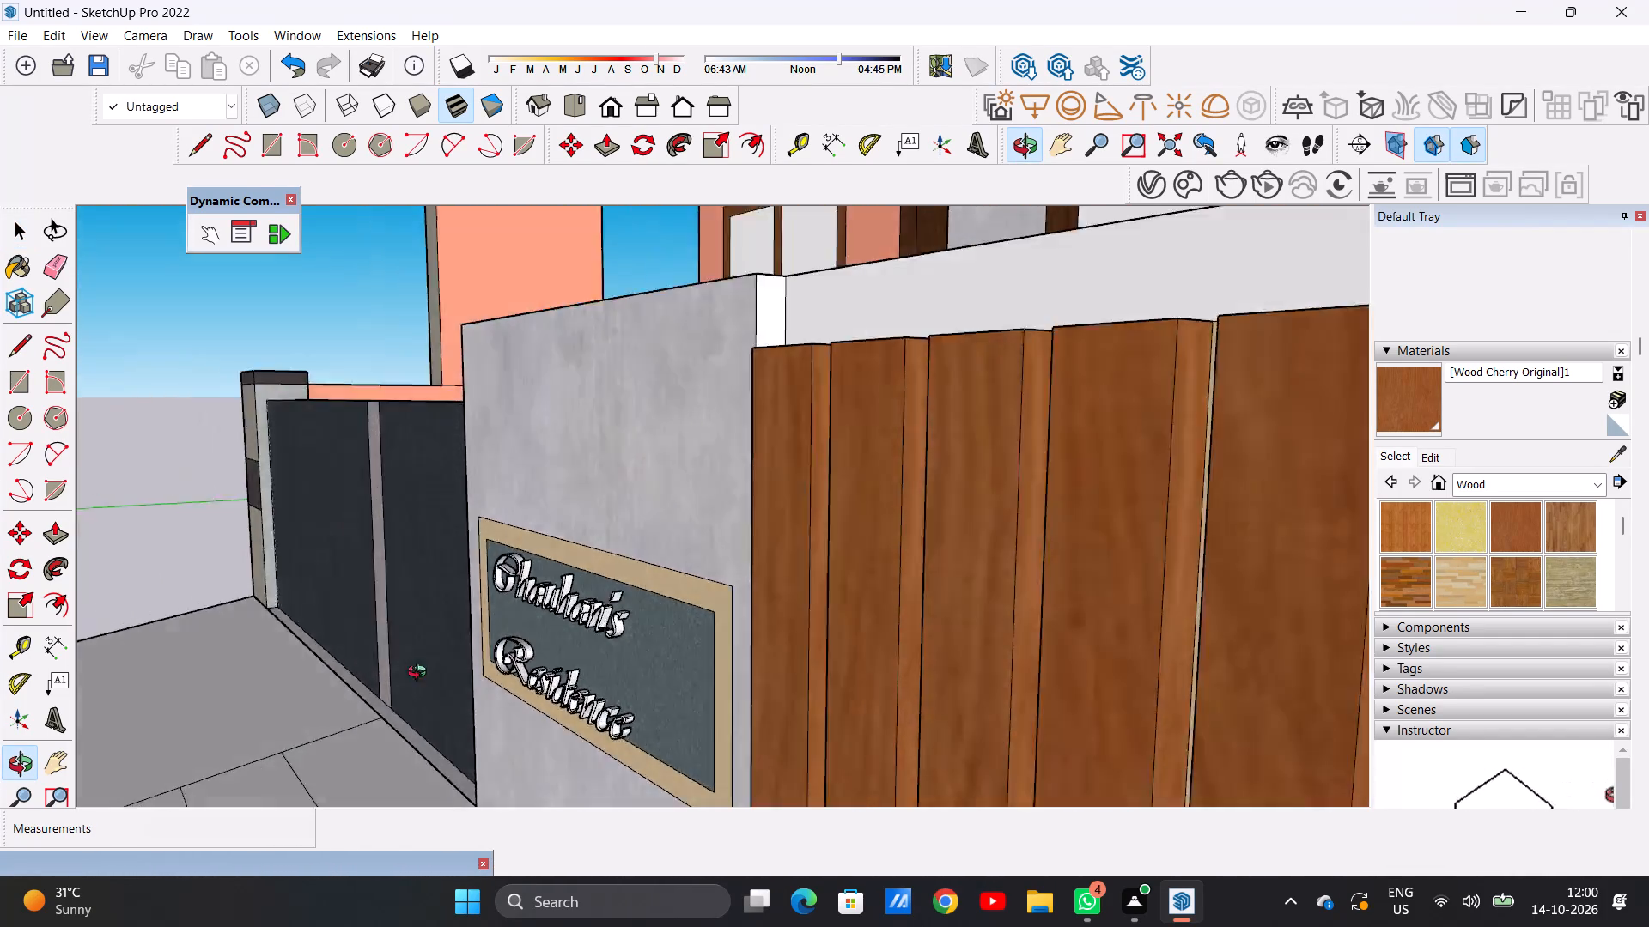
pyautogui.moveTo(421, 674); pyautogui.dragTo(699, 639, button='middle')
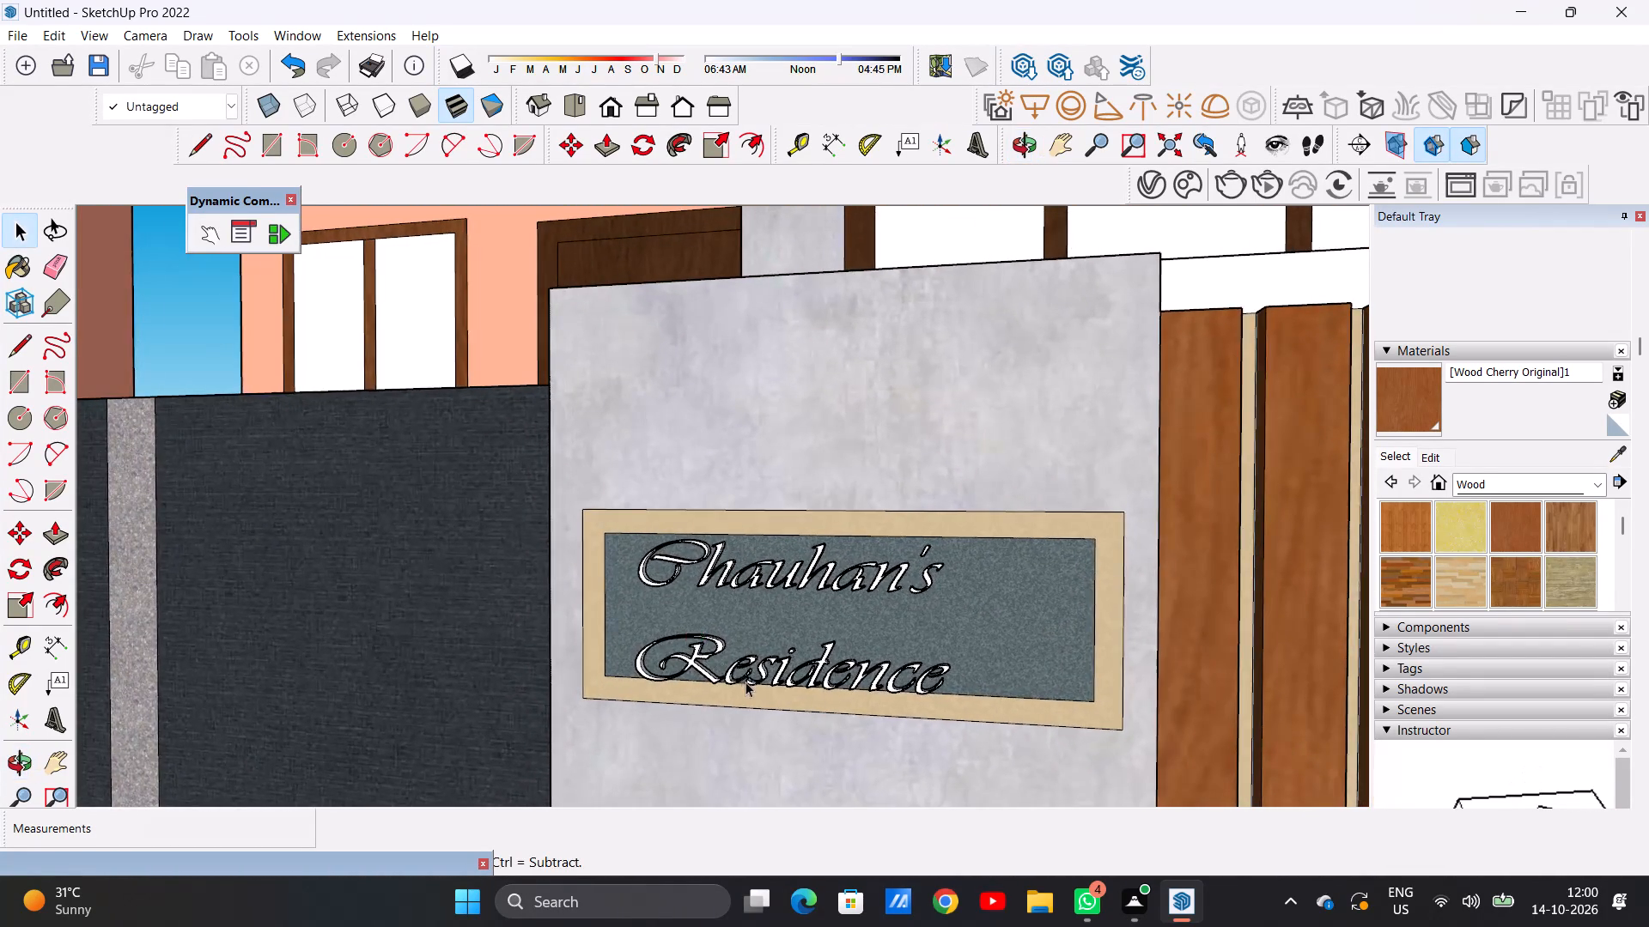
pyautogui.scroll(-3, 745, 682)
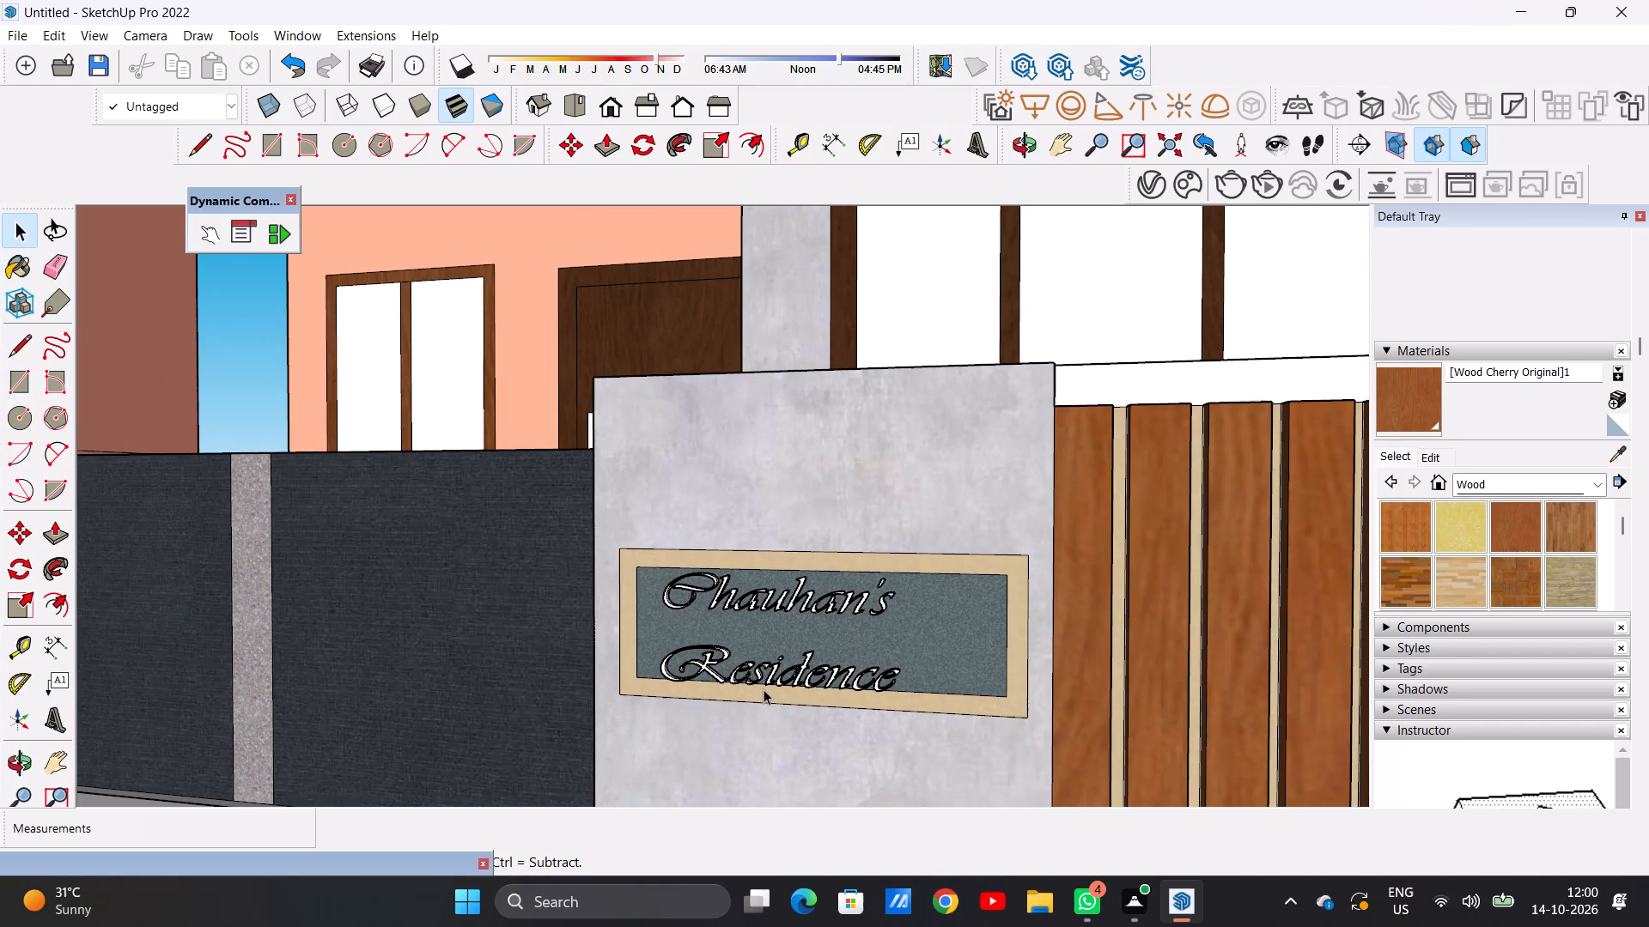
pyautogui.scroll(-2, 764, 689)
pyautogui.scroll(-16, 835, 646)
pyautogui.scroll(8, 834, 657)
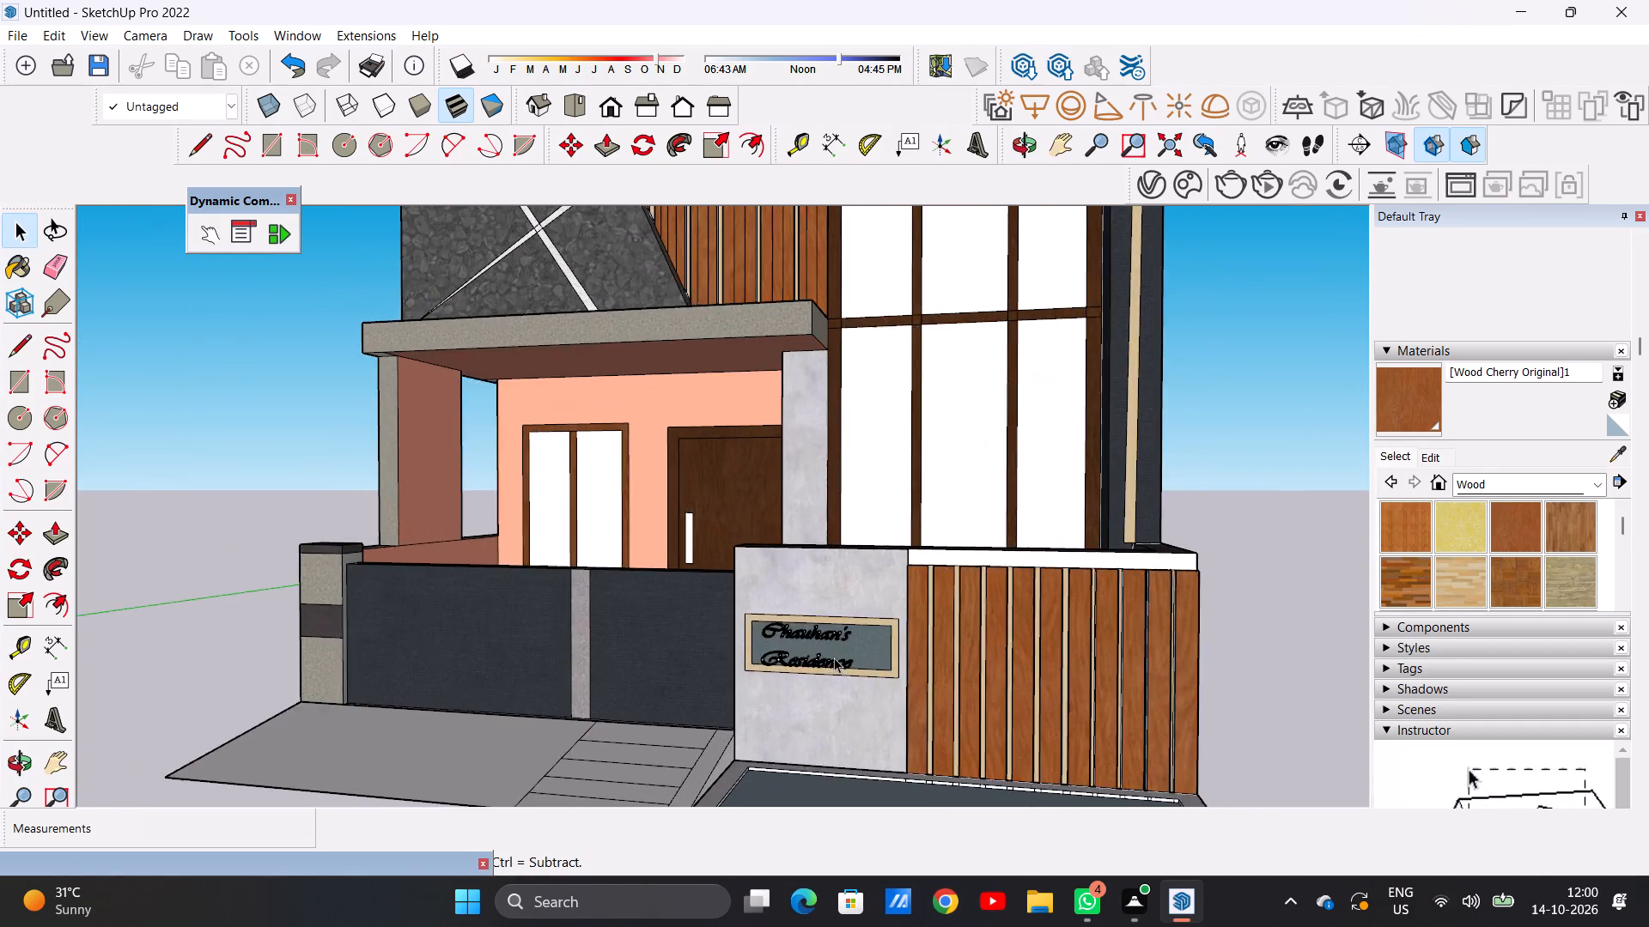
pyautogui.scroll(-8, 818, 700)
pyautogui.scroll(-2, 934, 695)
pyautogui.scroll(4, 984, 621)
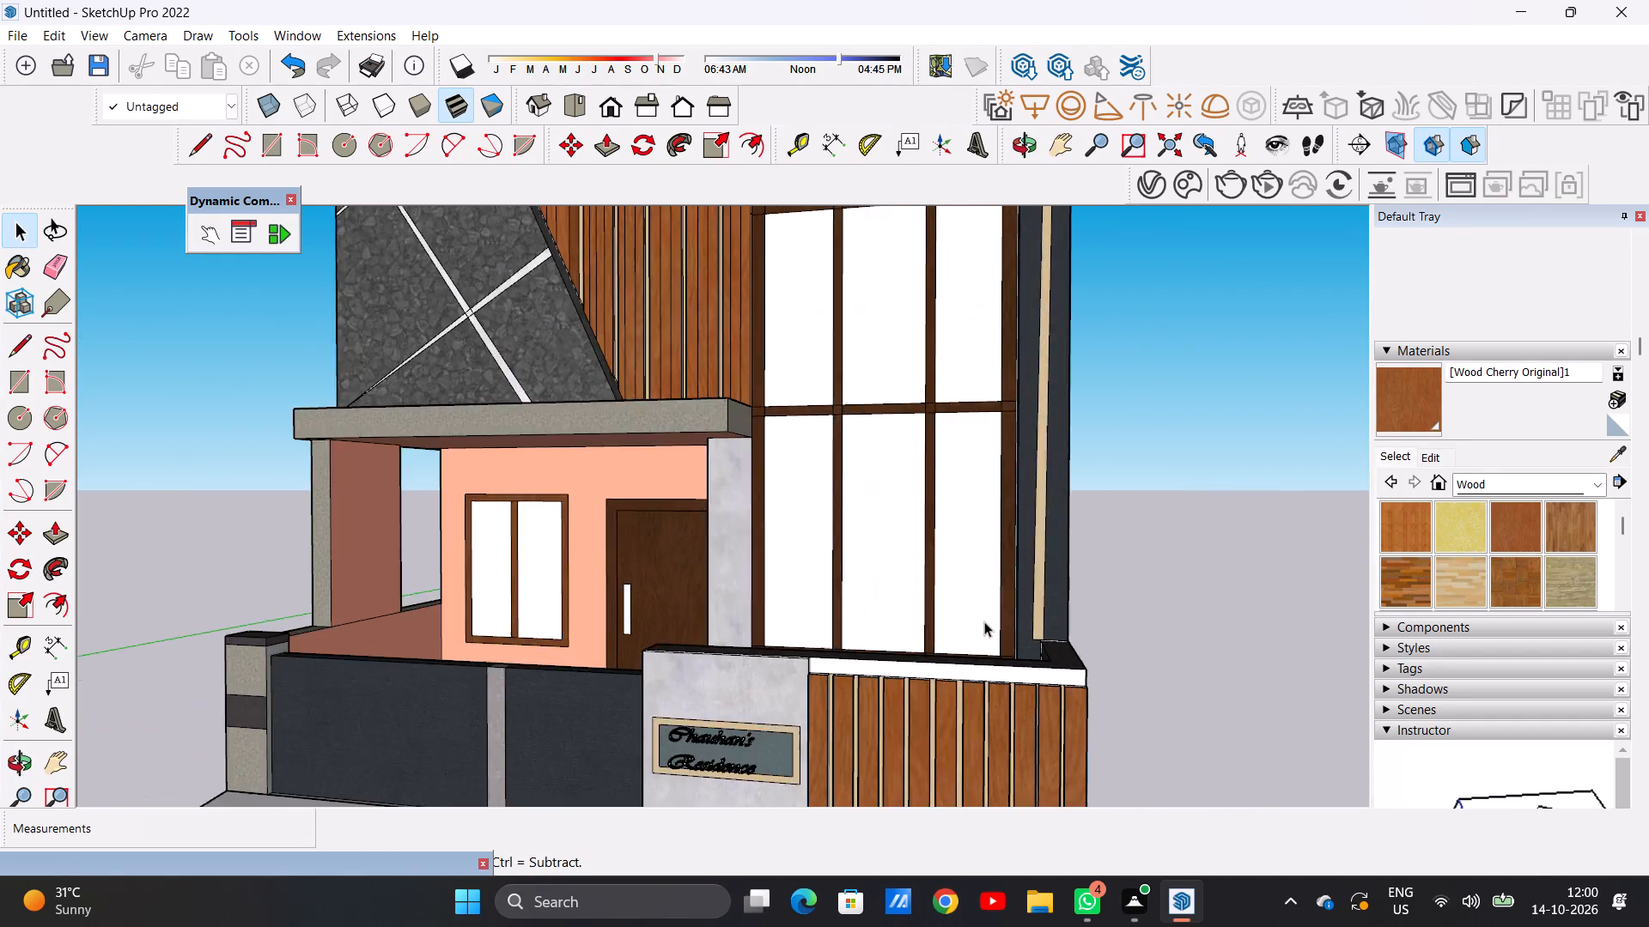
pyautogui.scroll(15, 984, 621)
pyautogui.scroll(-11, 910, 666)
# Paint the side and front faces of the white coping above the slatted boundary wall with Formica Laminate Dark.
pyautogui.moveTo(909, 705); pyautogui.dragTo(1021, 705, button='middle')
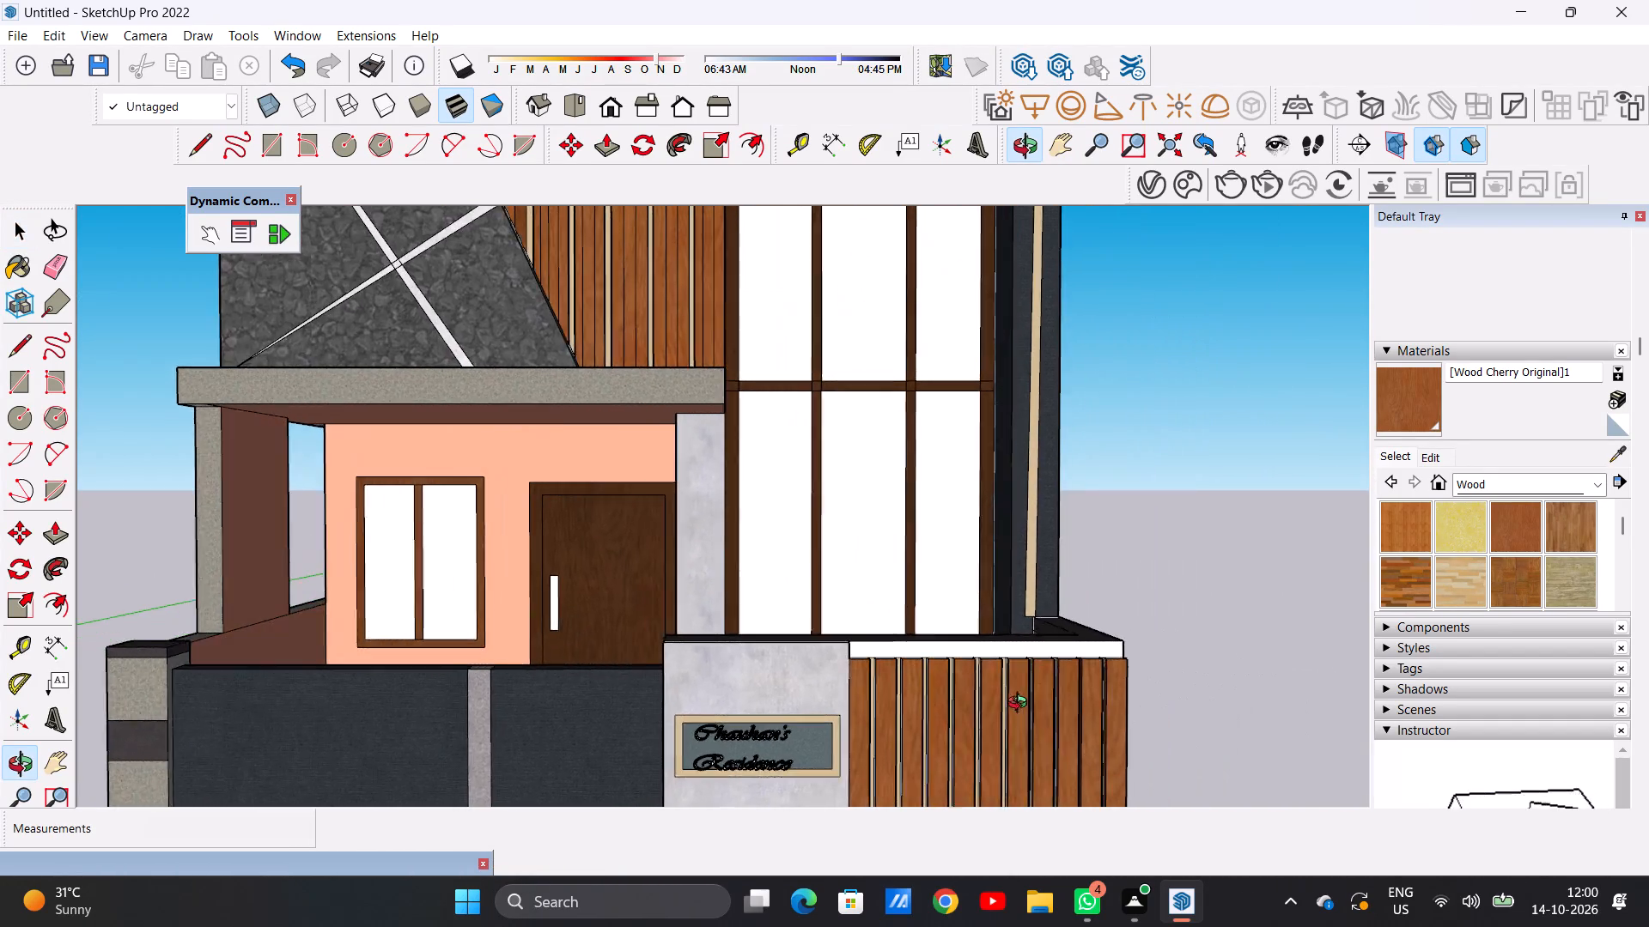
pyautogui.moveTo(1021, 705); pyautogui.dragTo(723, 748, button='middle')
pyautogui.scroll(4, 813, 748)
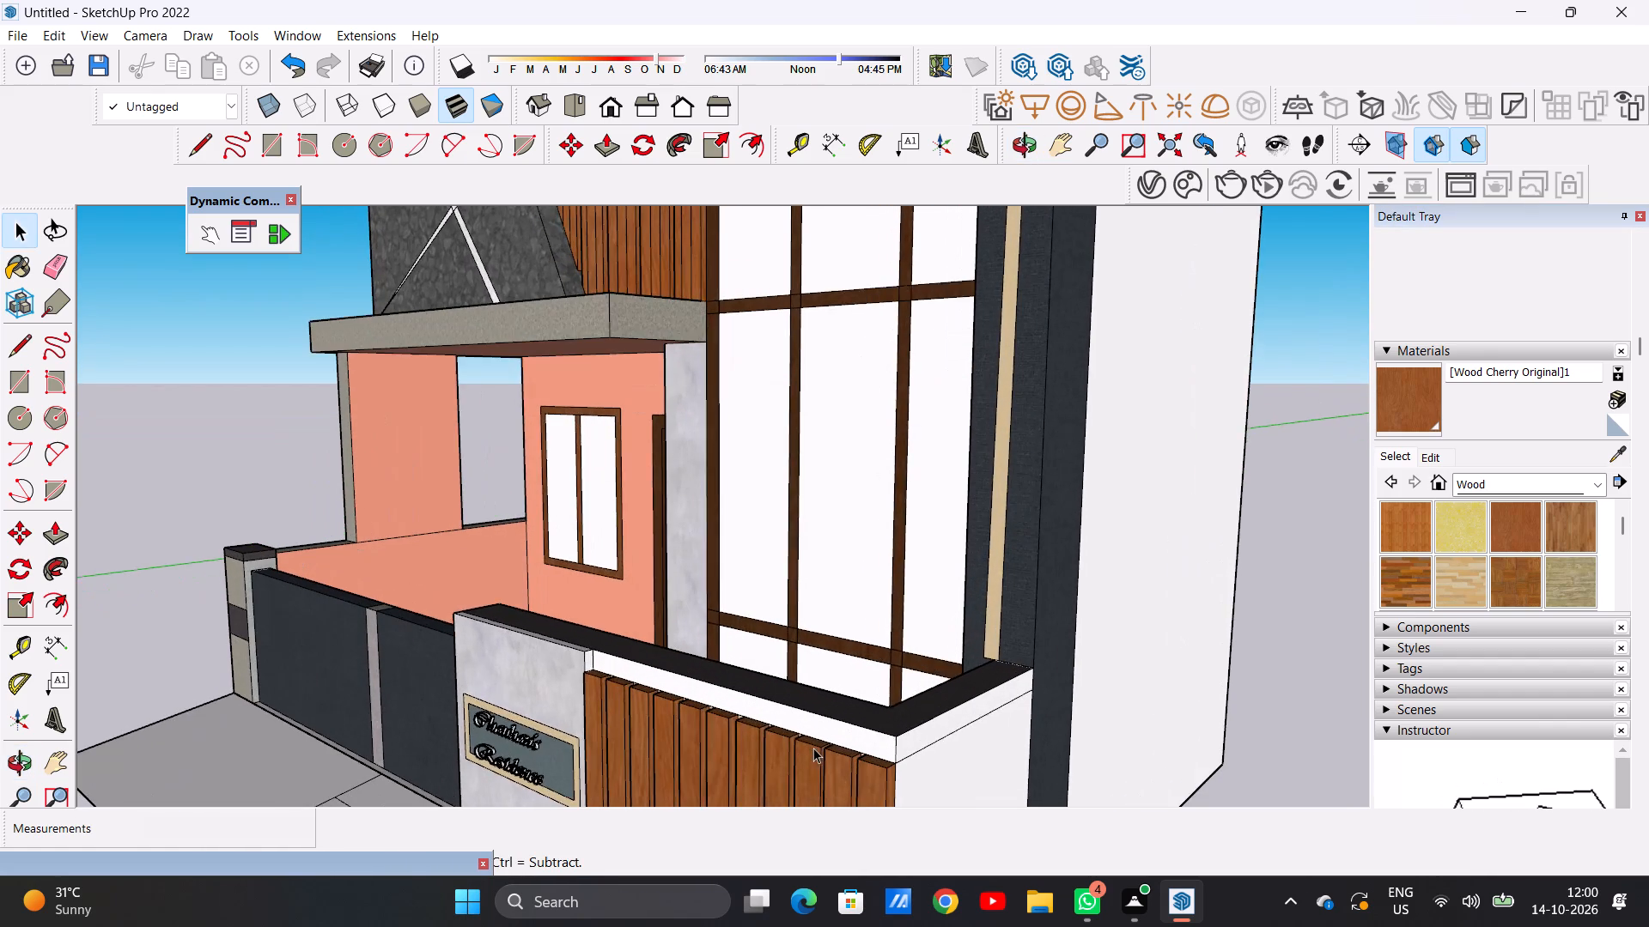
pyautogui.click(1596, 483)
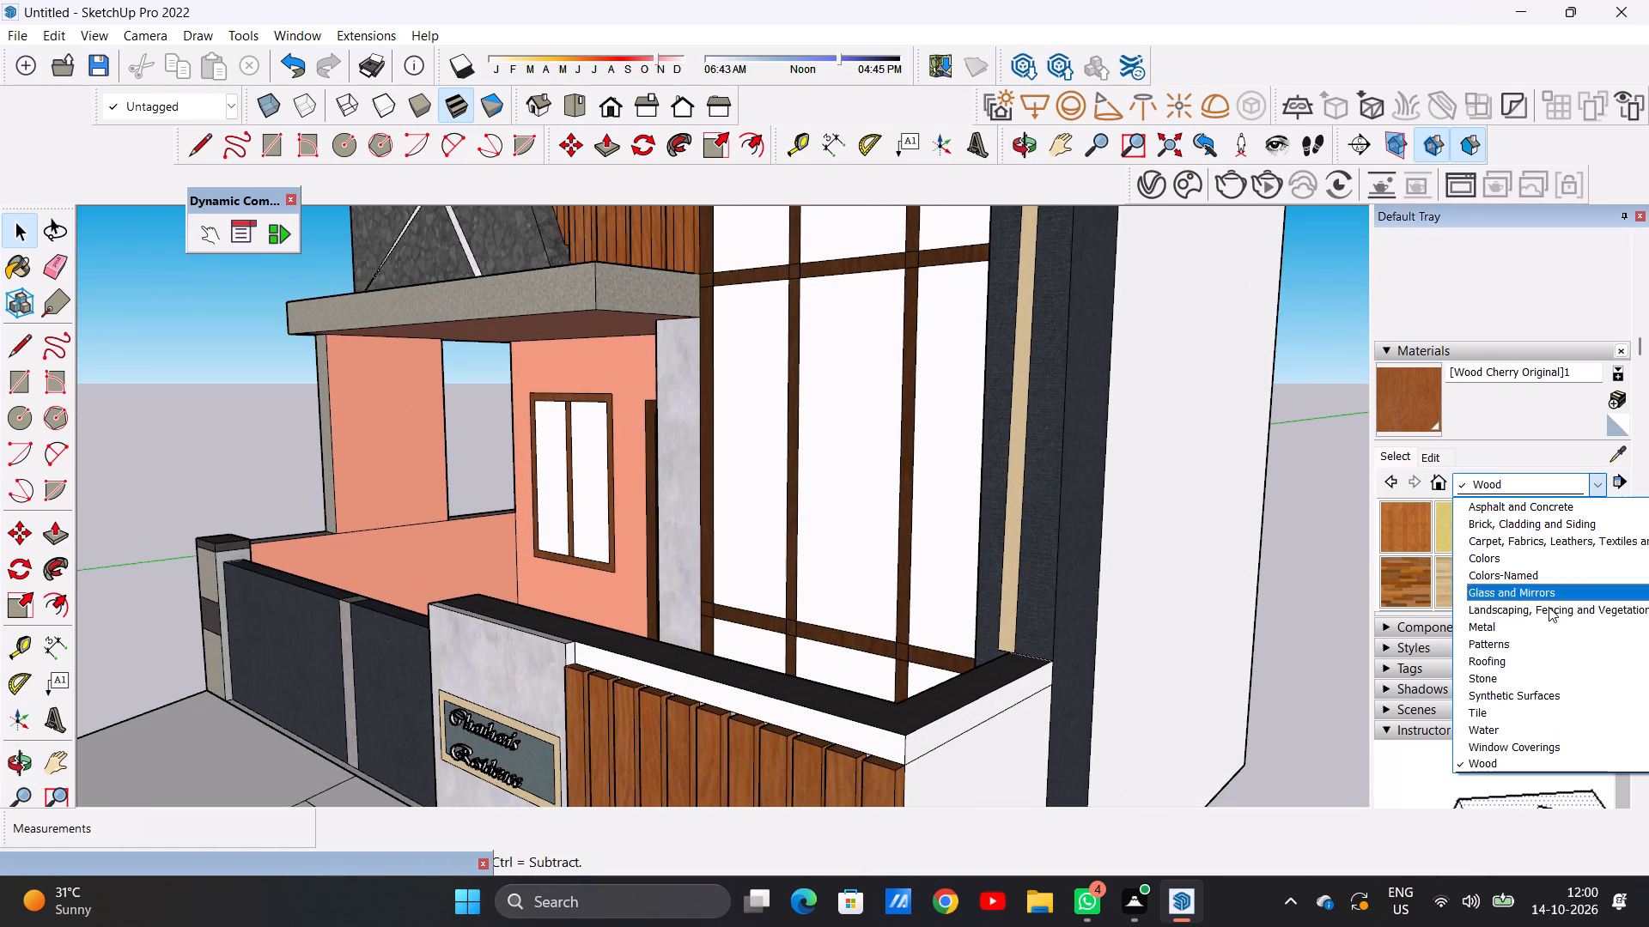
pyautogui.click(1512, 702)
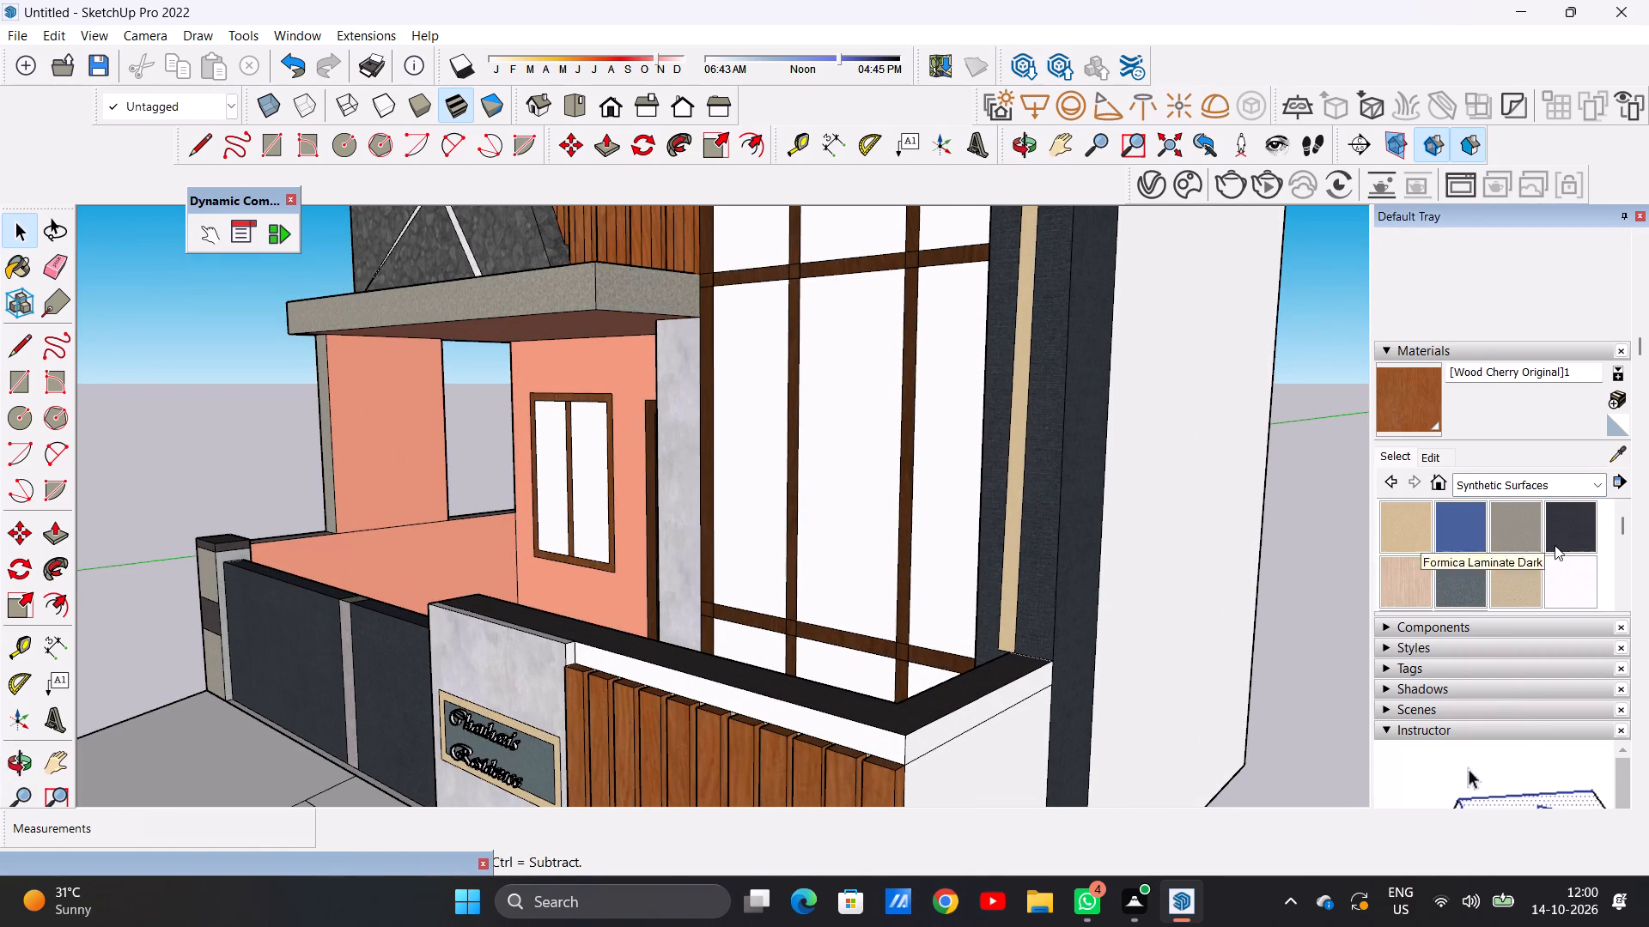
pyautogui.click(1557, 536)
pyautogui.scroll(3, 1013, 736)
pyautogui.scroll(-1, 989, 748)
pyautogui.scroll(2, 981, 751)
pyautogui.click(897, 736)
pyautogui.click(804, 750)
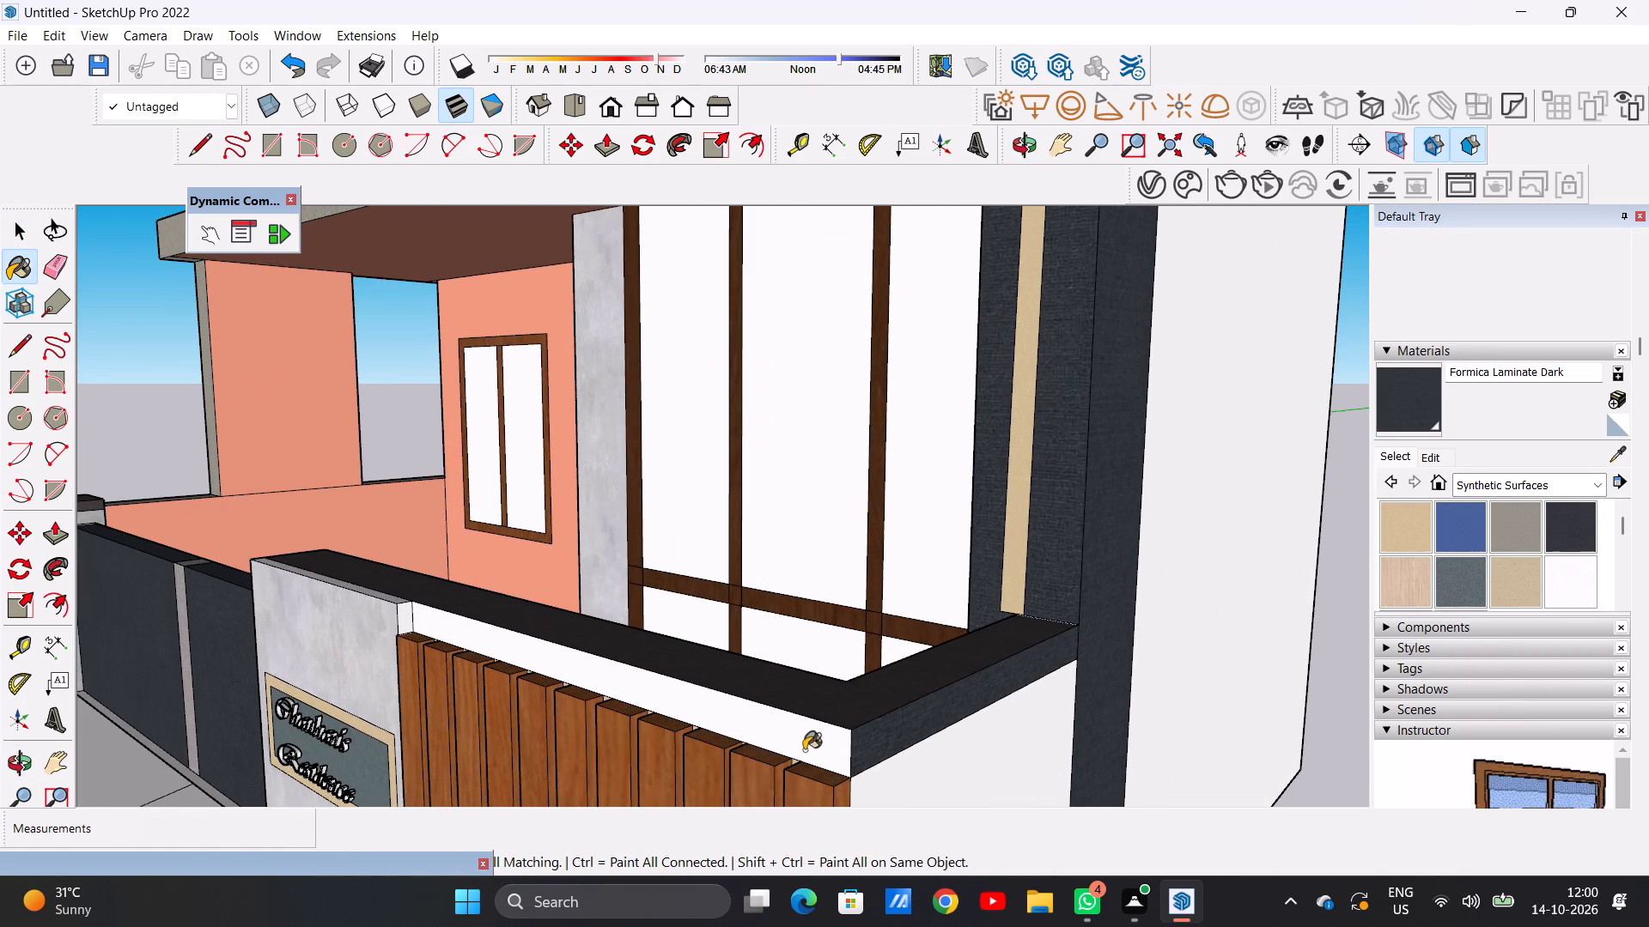
pyautogui.scroll(-6, 956, 616)
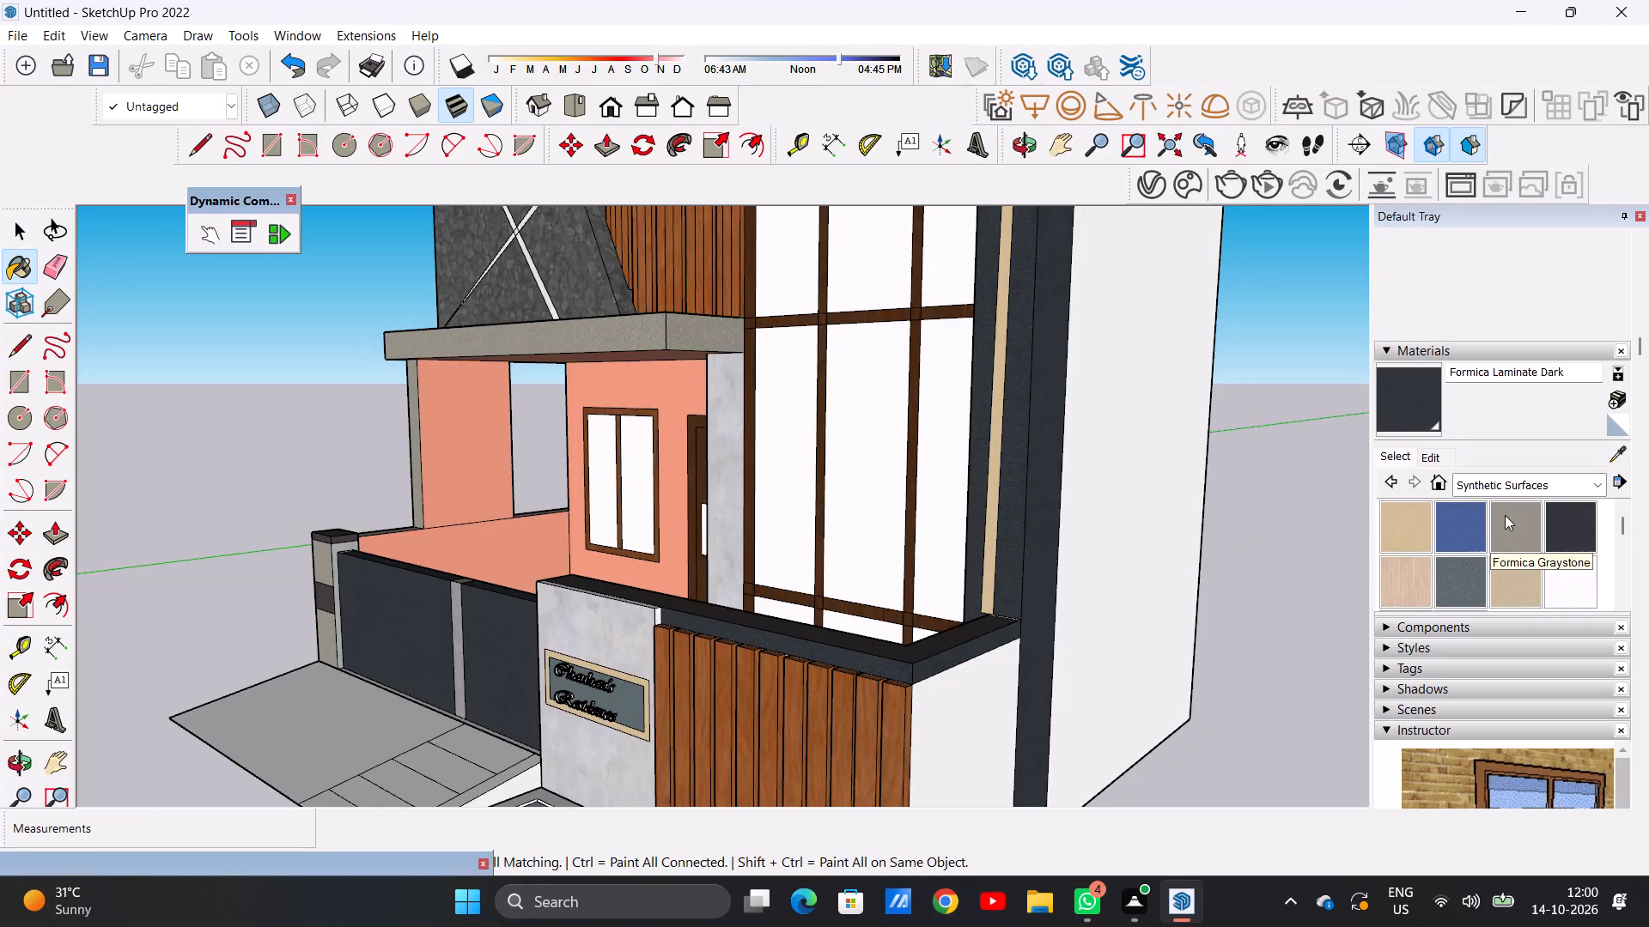
# Paint the white side face of the slatted boundary wall, below its dark coping, with Formica Graystone.
pyautogui.click(1505, 515)
pyautogui.click(956, 753)
pyautogui.scroll(-11, 1165, 678)
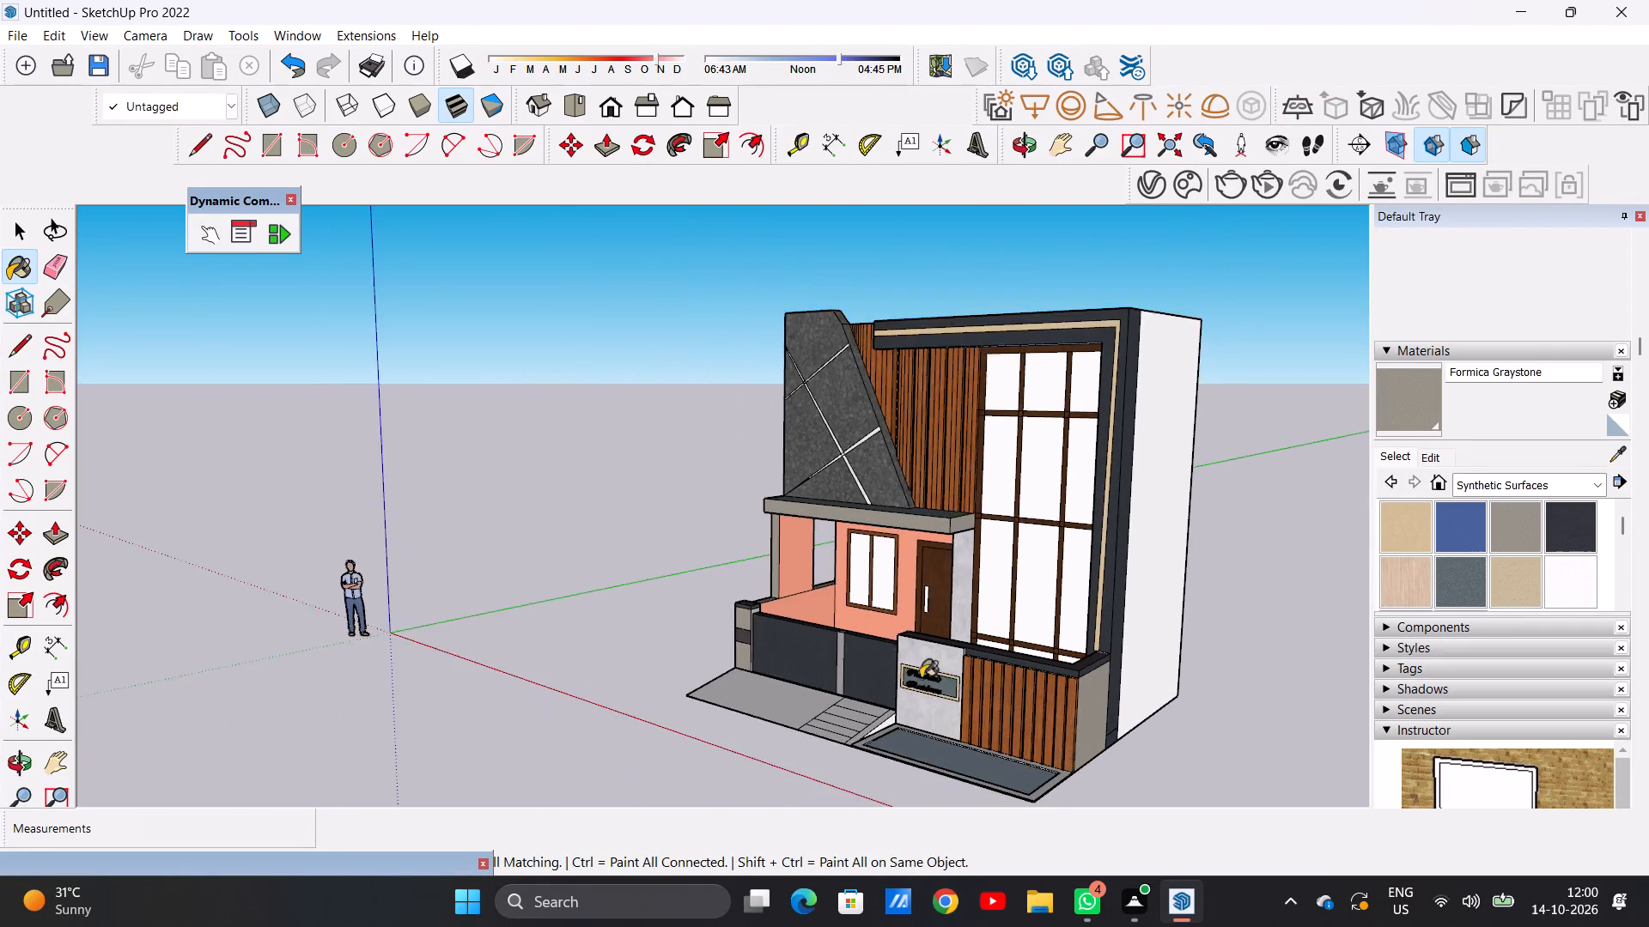
# Paint the recessed panel of the gate-side boundary wall and the wide porch pier above it with Formica Graystone.
pyautogui.moveTo(764, 672); pyautogui.dragTo(1182, 642, button='middle')
pyautogui.scroll(14, 652, 651)
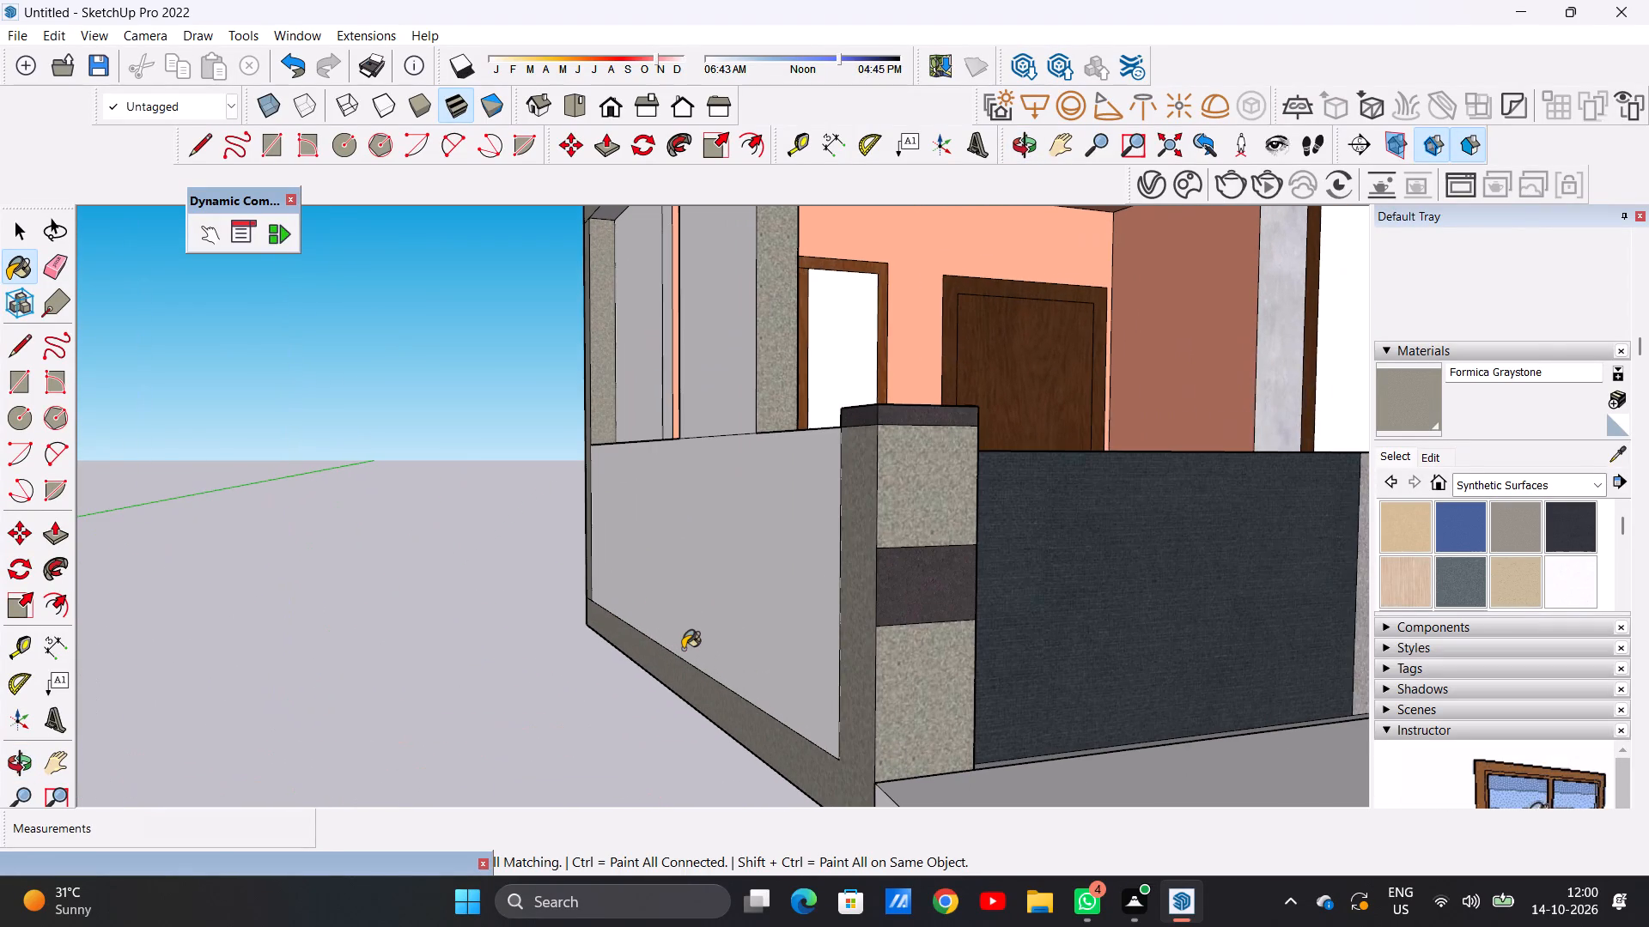
pyautogui.click(778, 621)
pyautogui.scroll(-16, 714, 724)
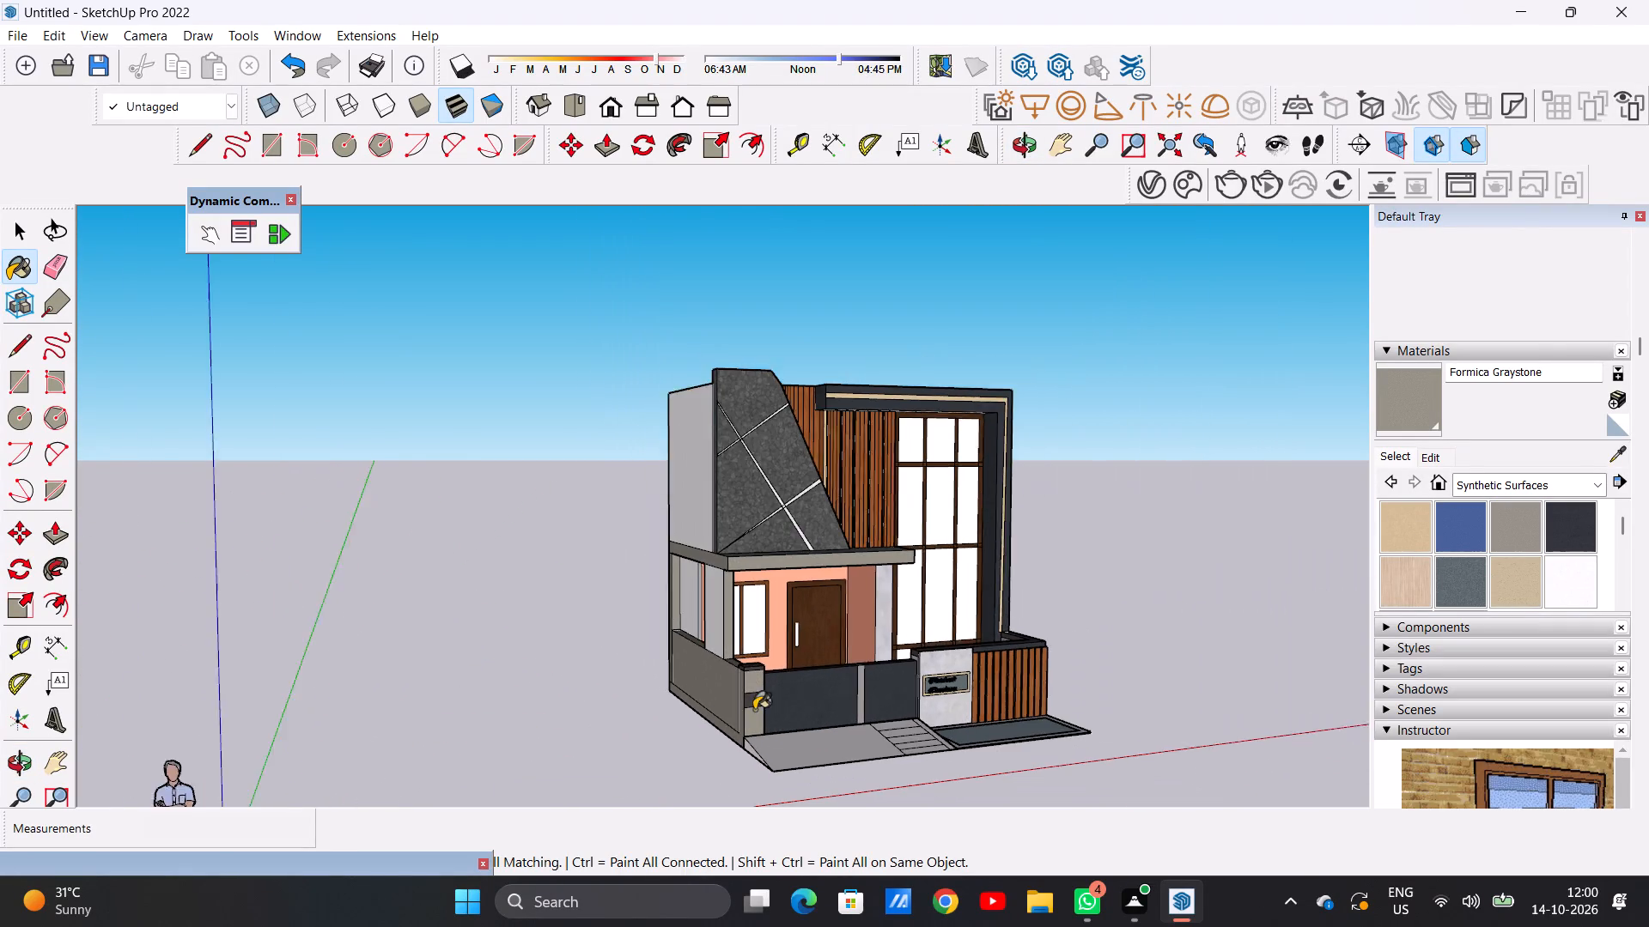
pyautogui.moveTo(963, 682); pyautogui.dragTo(1217, 717, button='middle')
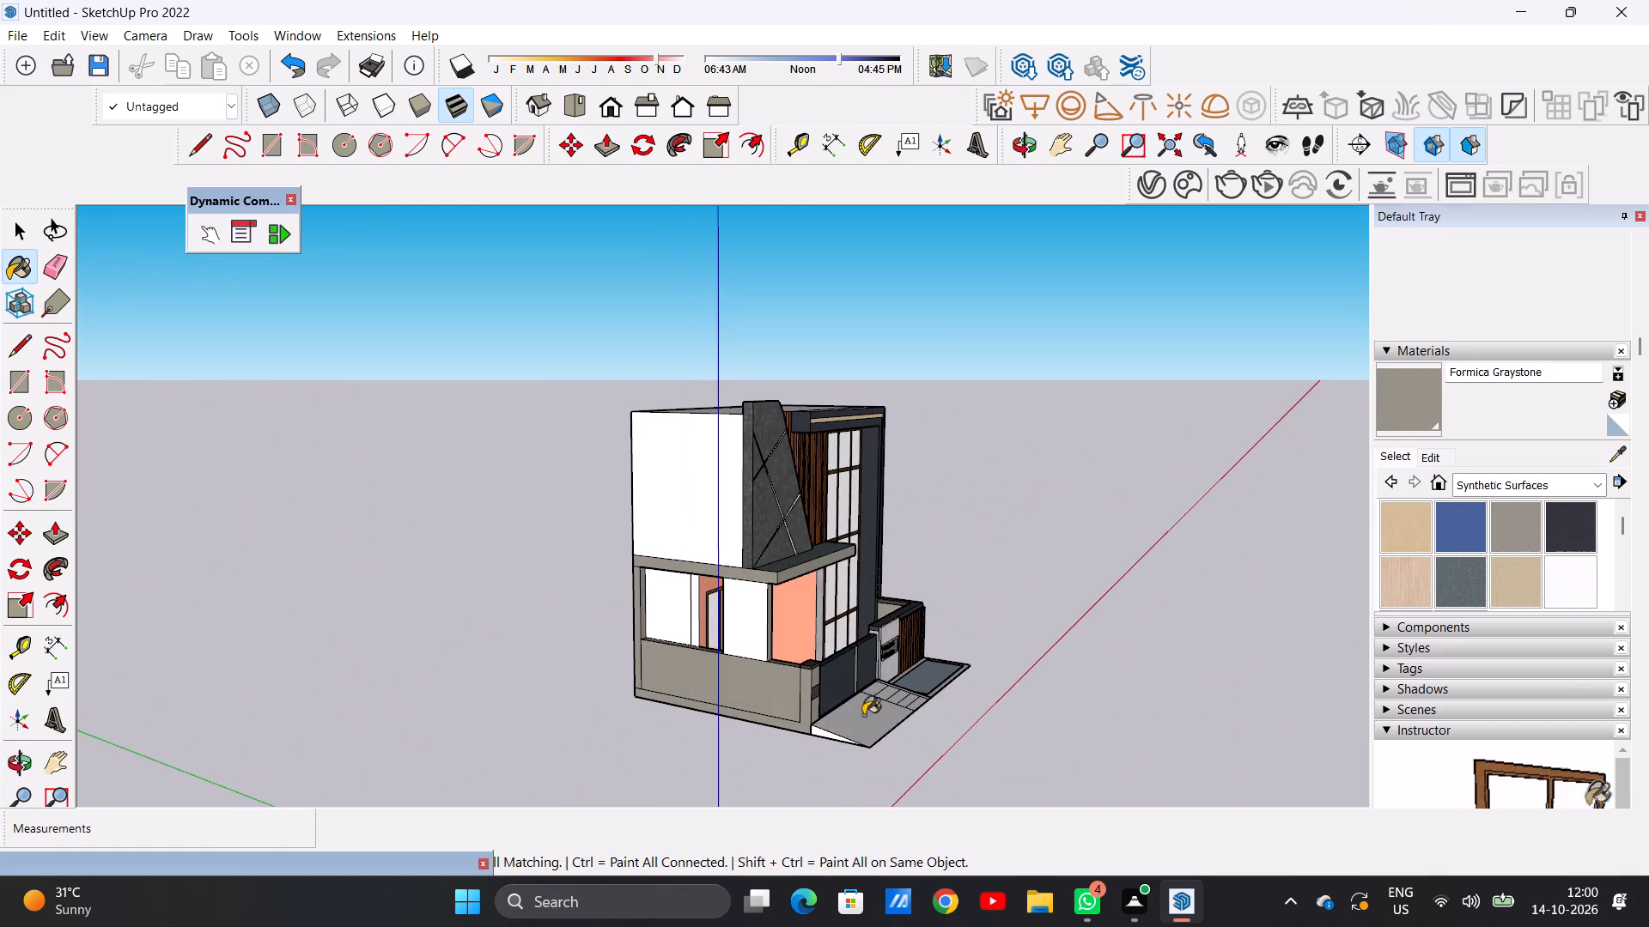
pyautogui.scroll(6, 751, 663)
pyautogui.click(750, 627)
pyautogui.scroll(-2, 635, 696)
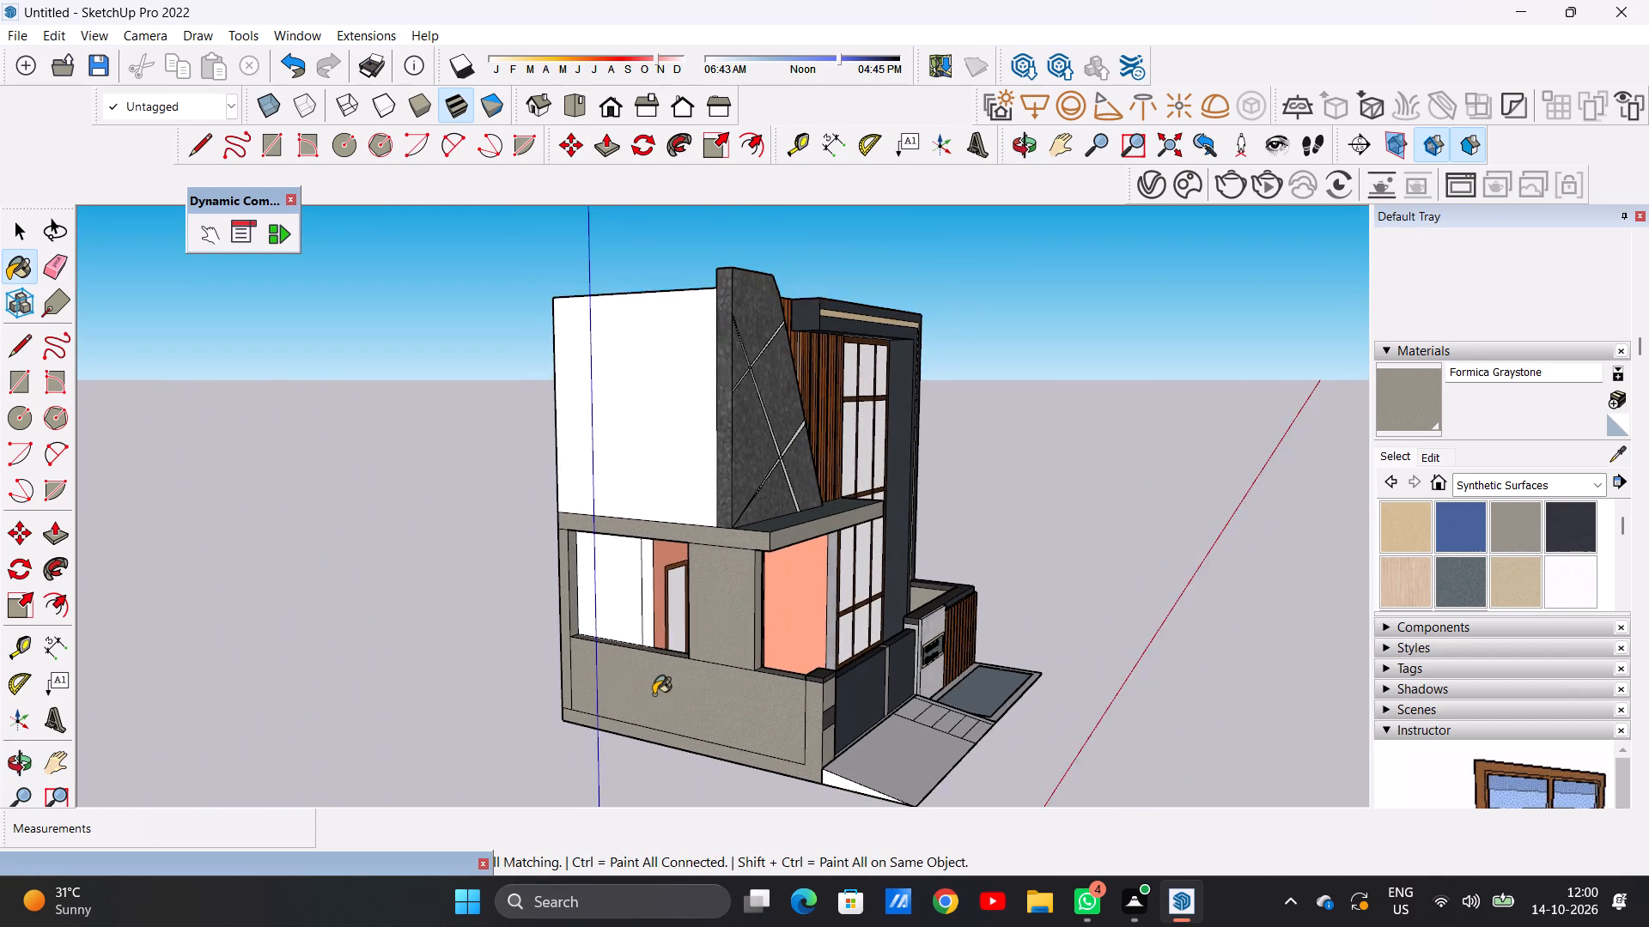
# Paint the white wall and the adjoining narrow strip seen through the porch's side opening with Formica Beige.
pyautogui.scroll(7, 668, 692)
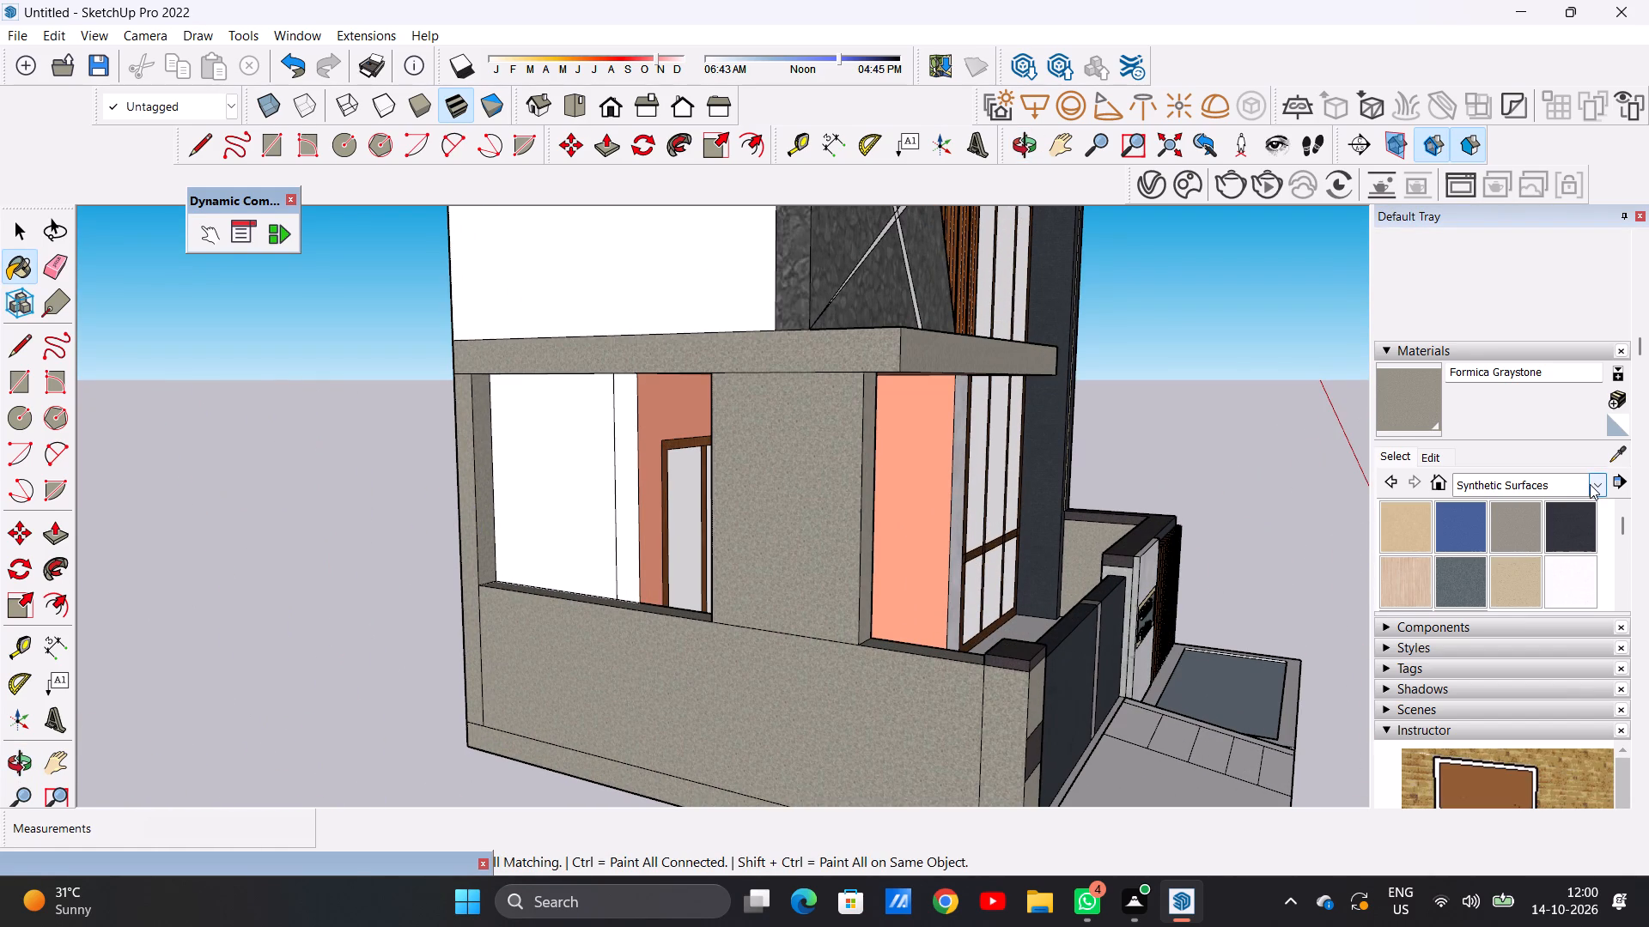
pyautogui.click(1391, 528)
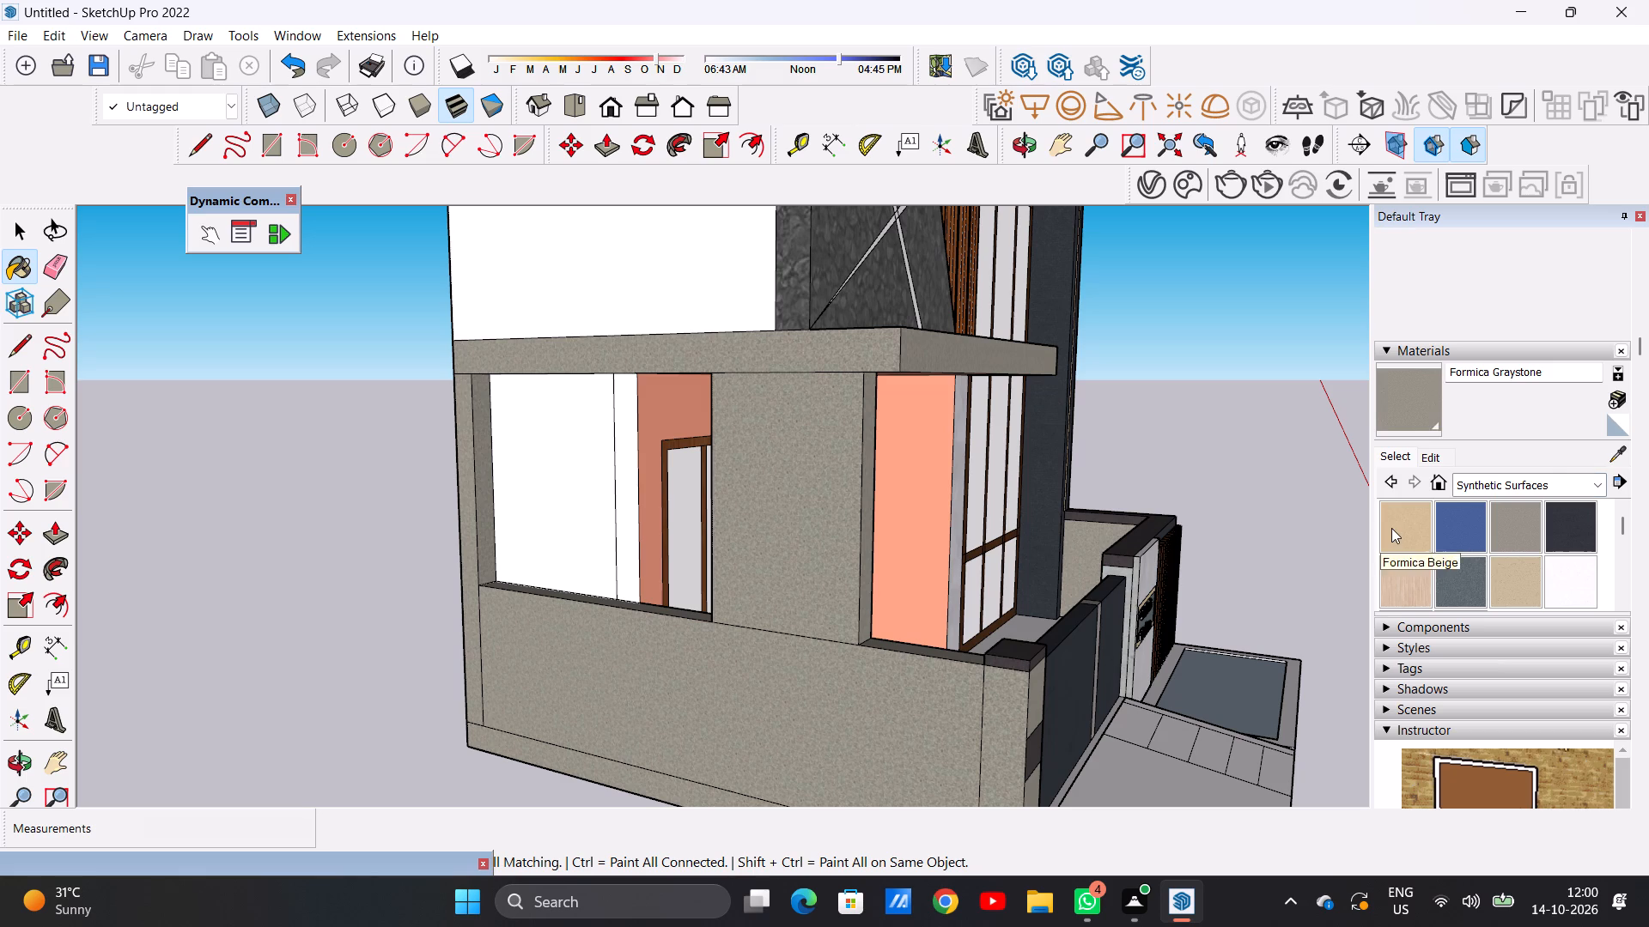
pyautogui.click(577, 518)
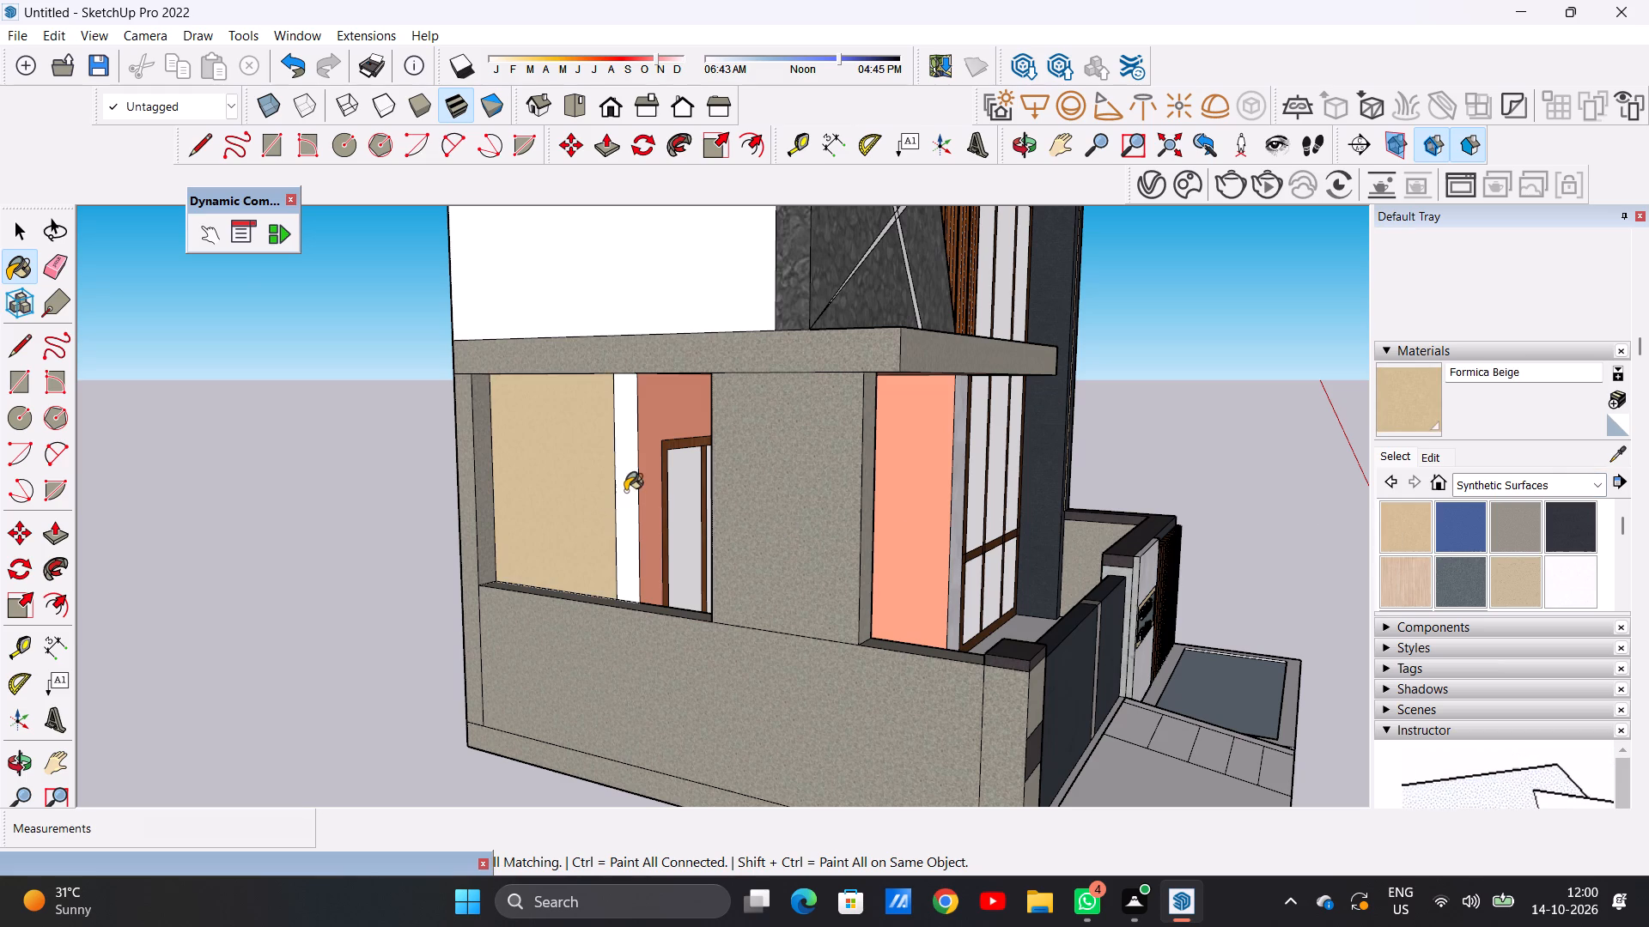
pyautogui.click(625, 491)
pyautogui.scroll(-5, 605, 560)
pyautogui.moveTo(839, 538); pyautogui.dragTo(387, 573, button='middle')
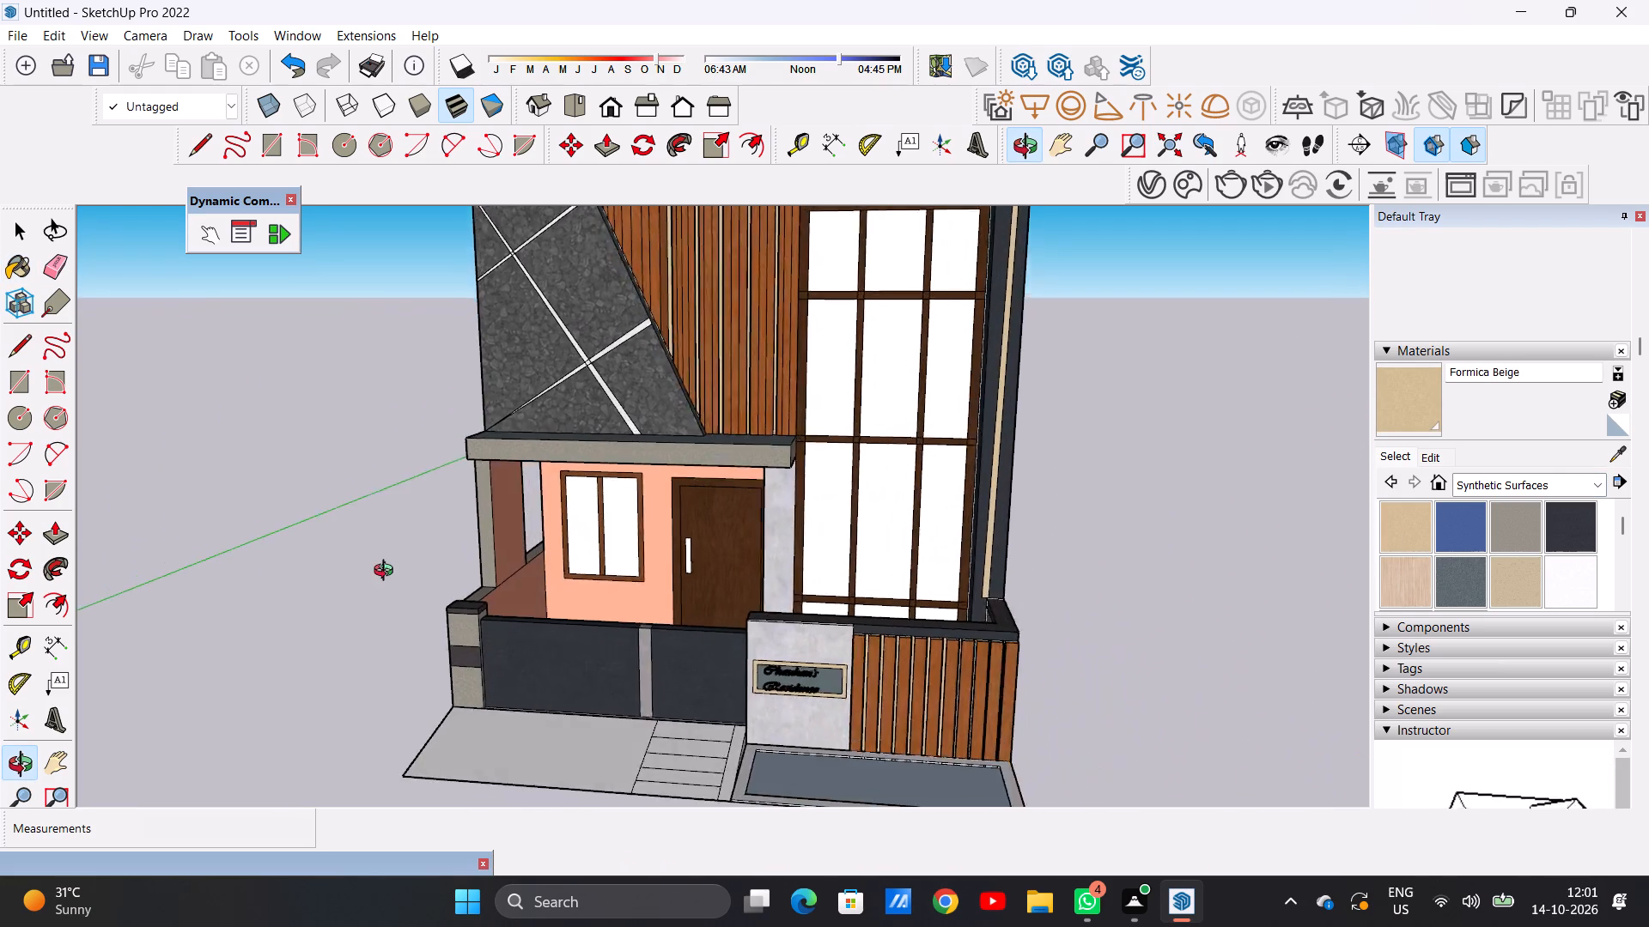
pyautogui.moveTo(387, 573); pyautogui.dragTo(403, 568, button='middle')
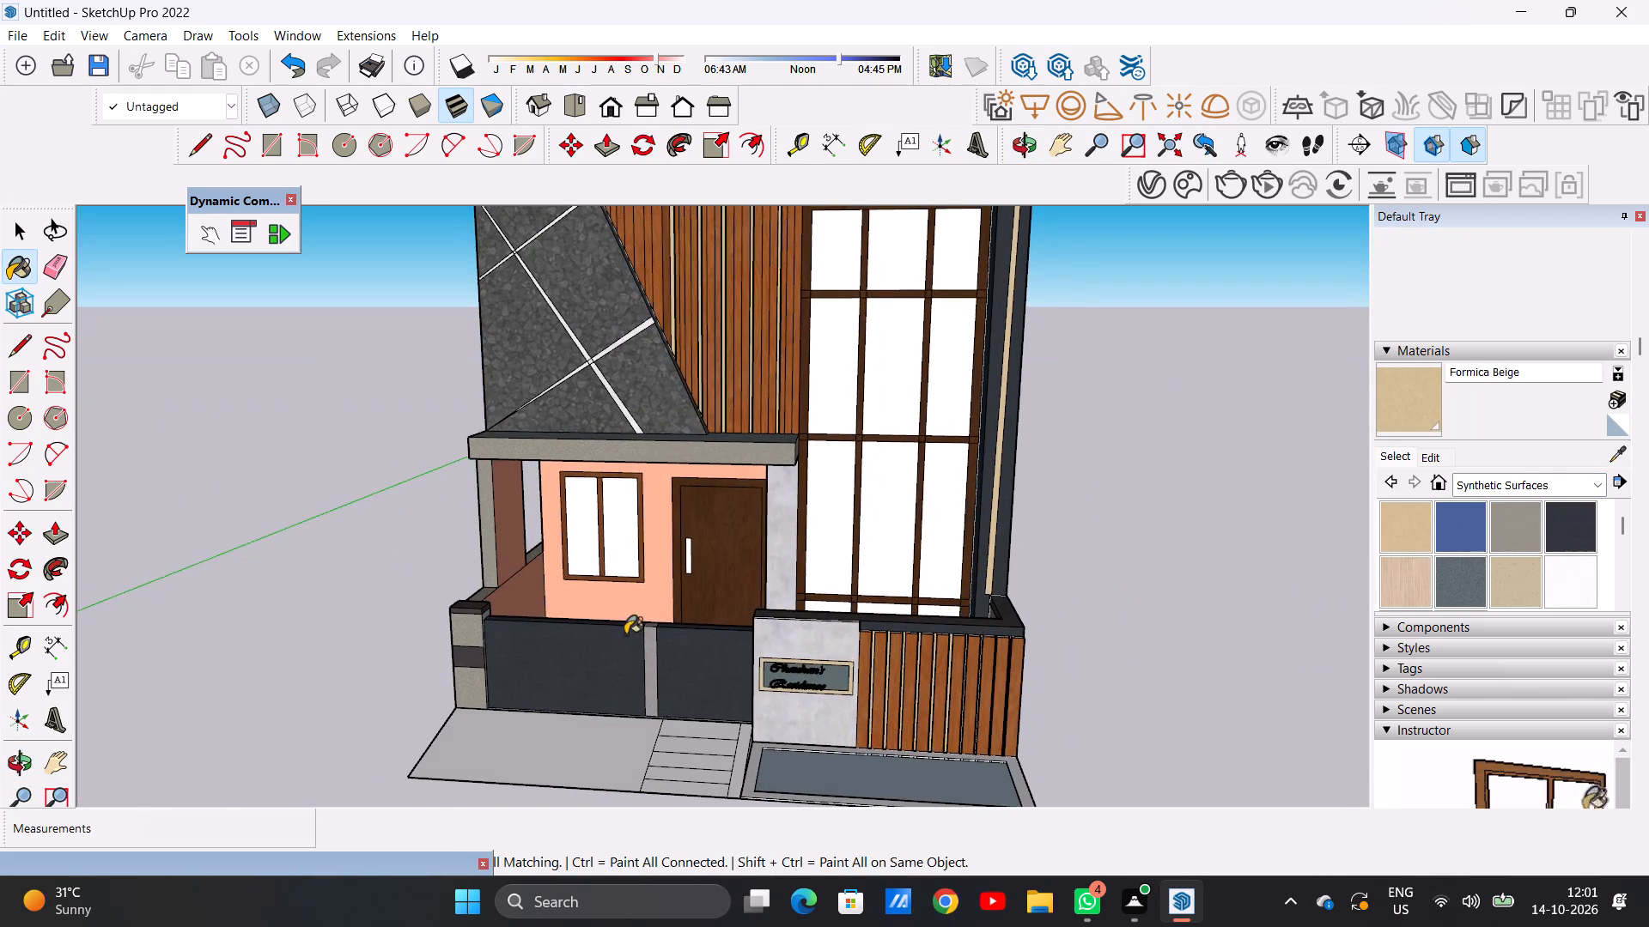
pyautogui.scroll(-10, 643, 652)
pyautogui.scroll(8, 728, 594)
pyautogui.press('space')
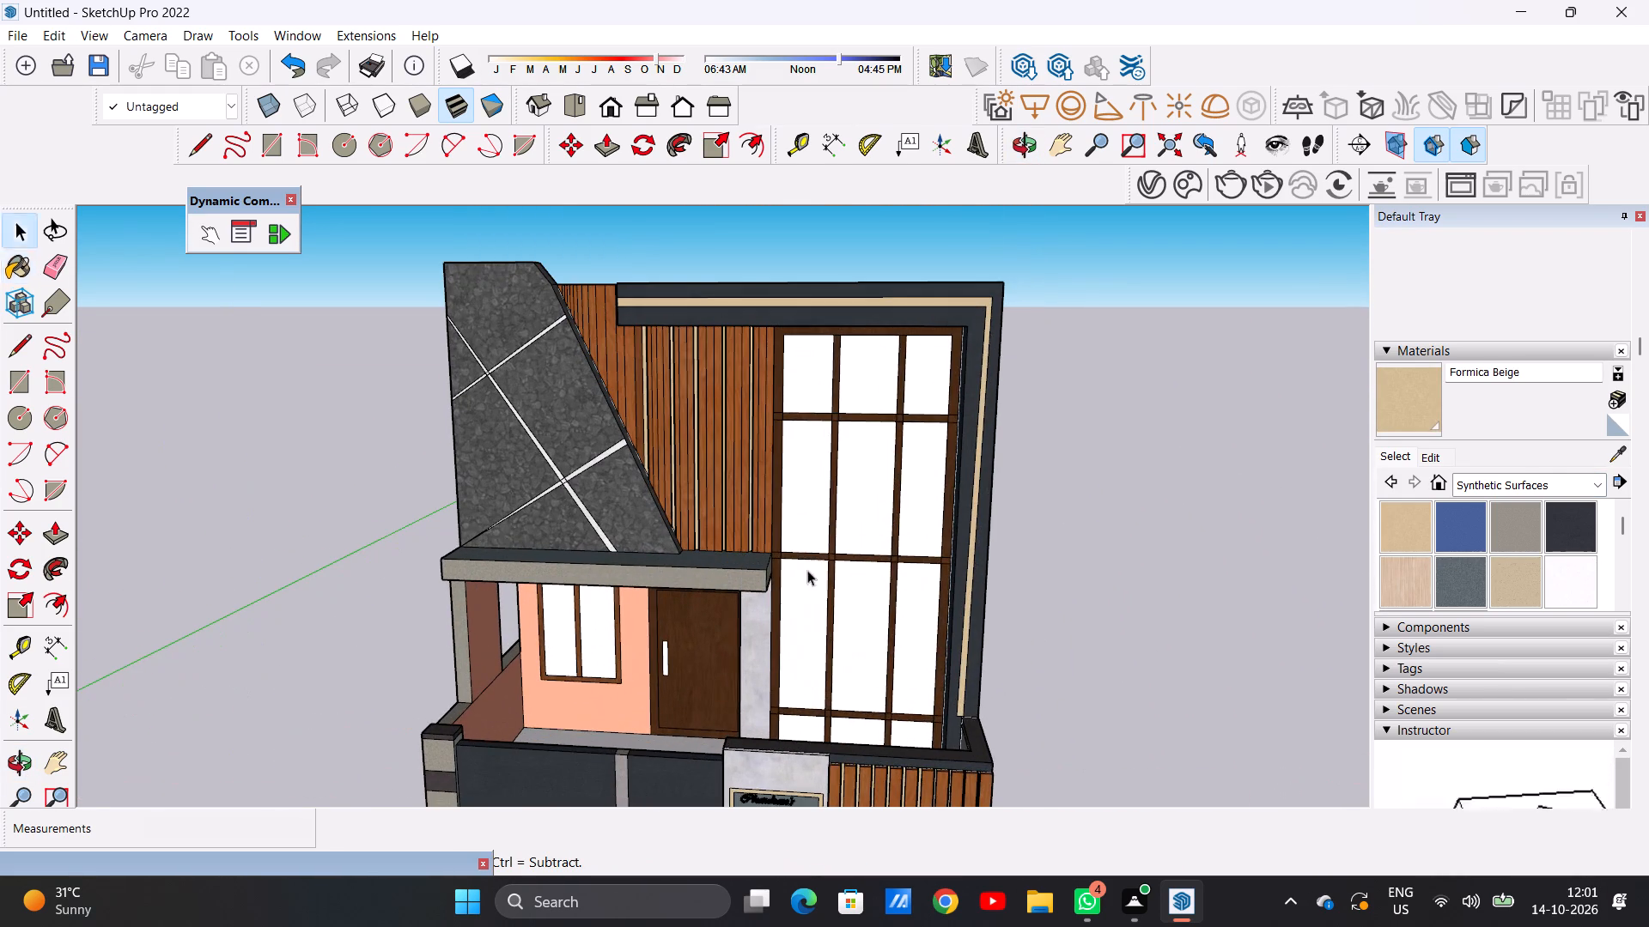
# Look through the Glass and Mirrors materials and examine the white panes of the porch window and tall facade window.
pyautogui.scroll(-5, 808, 570)
pyautogui.moveTo(874, 639); pyautogui.dragTo(873, 559, button='middle')
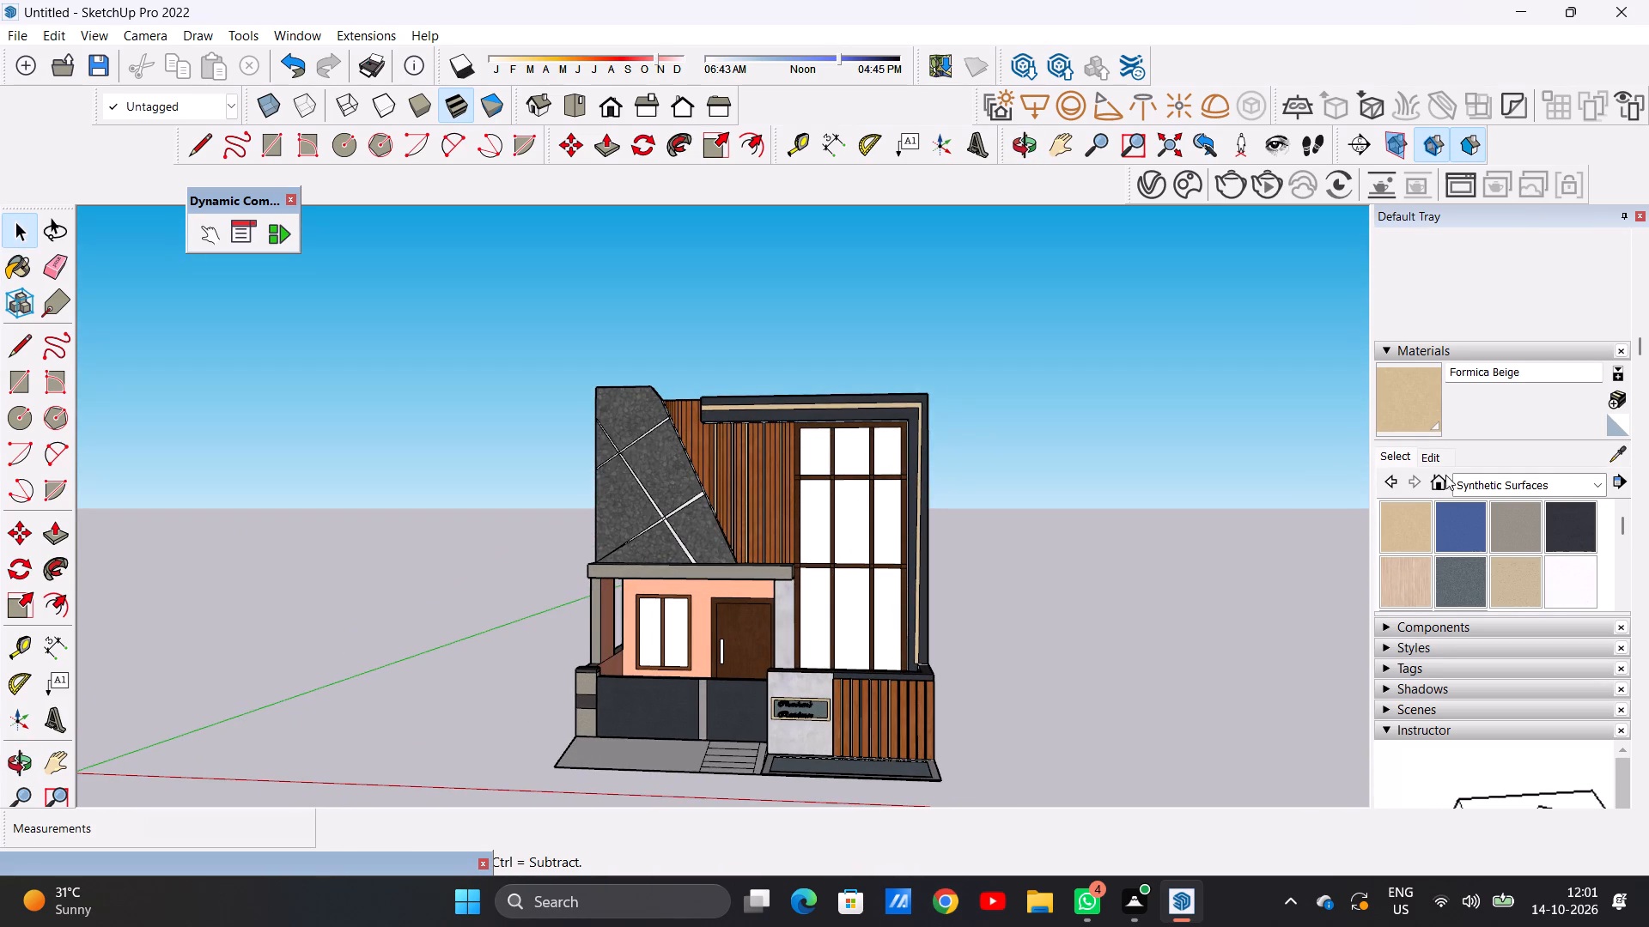
pyautogui.click(1591, 484)
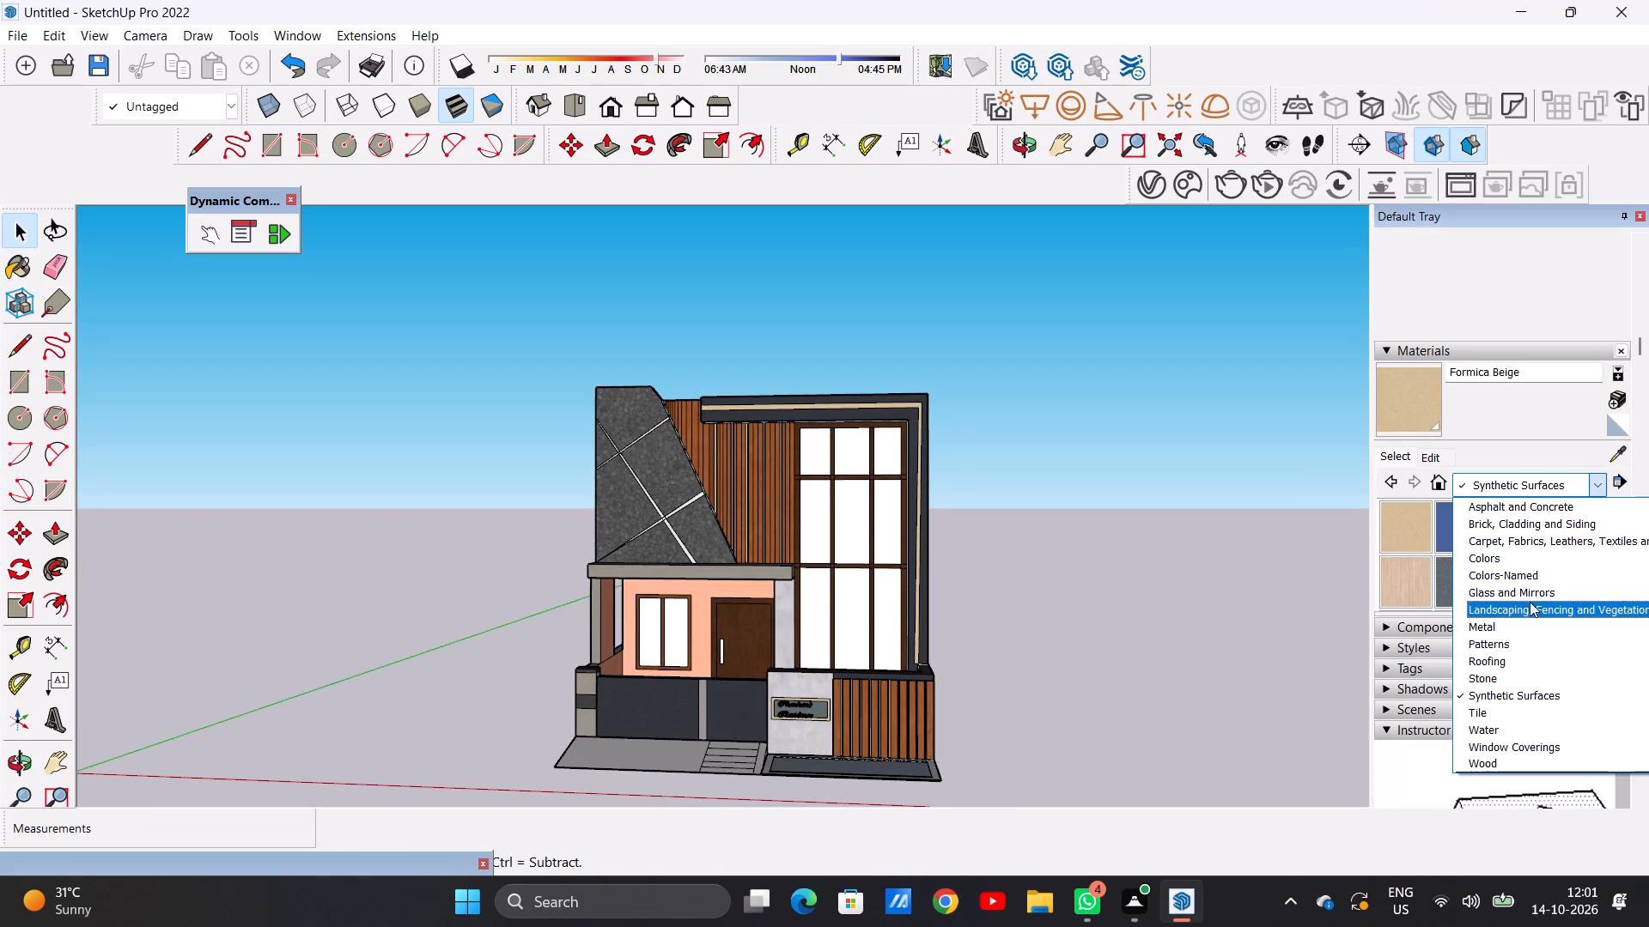
pyautogui.click(1522, 597)
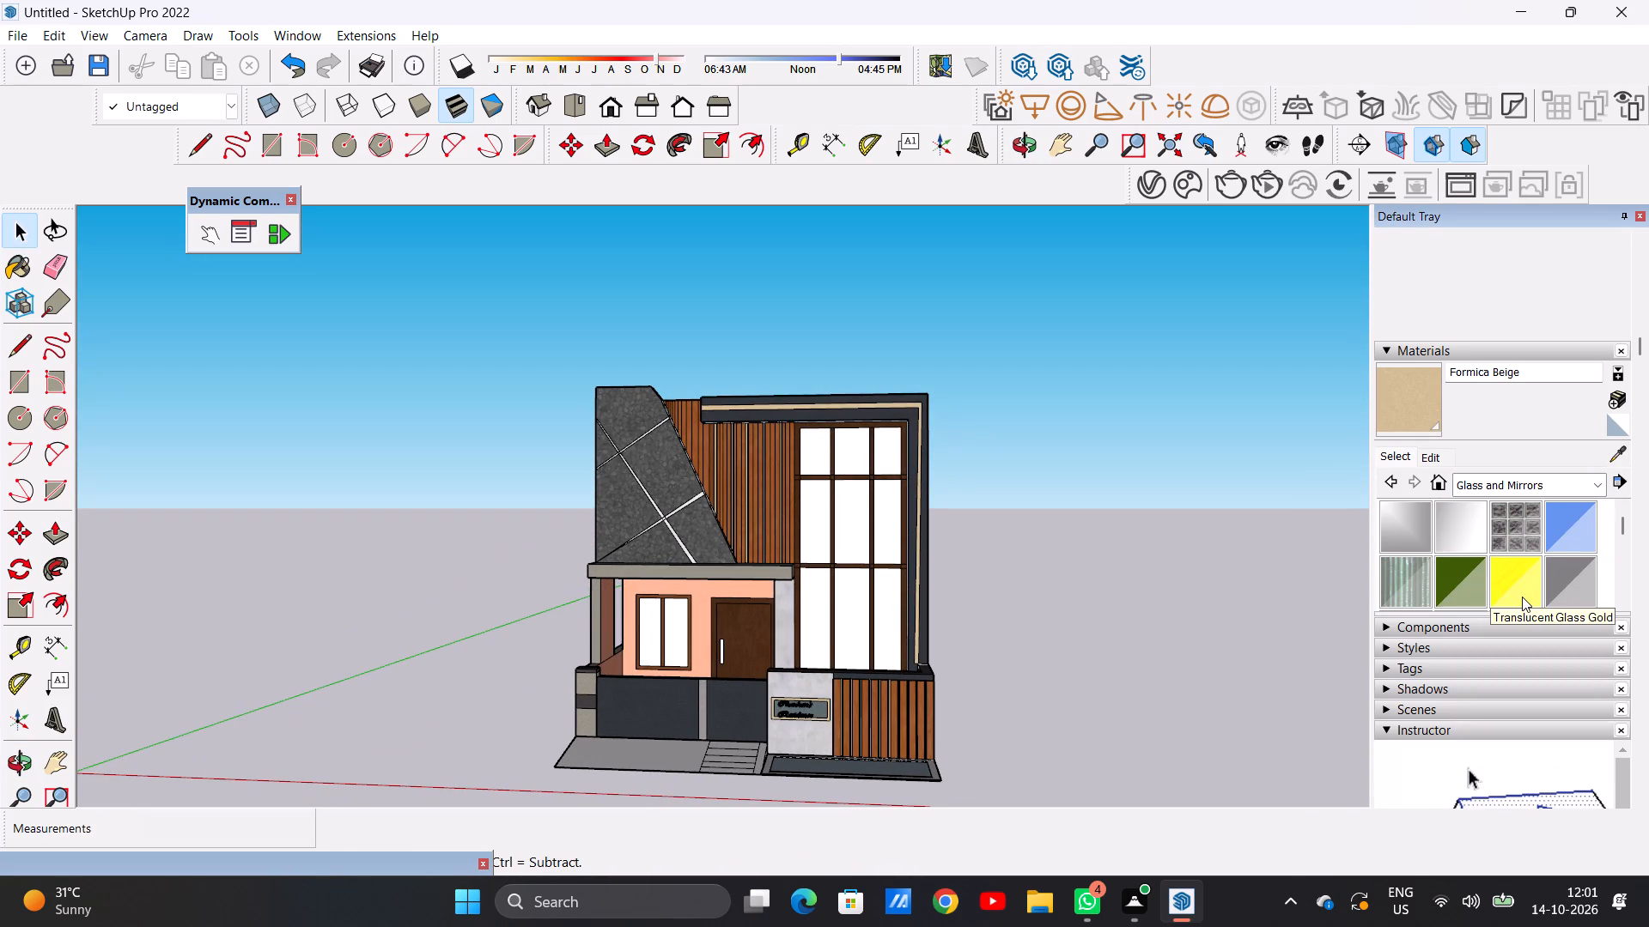
pyautogui.scroll(-1, 1518, 572)
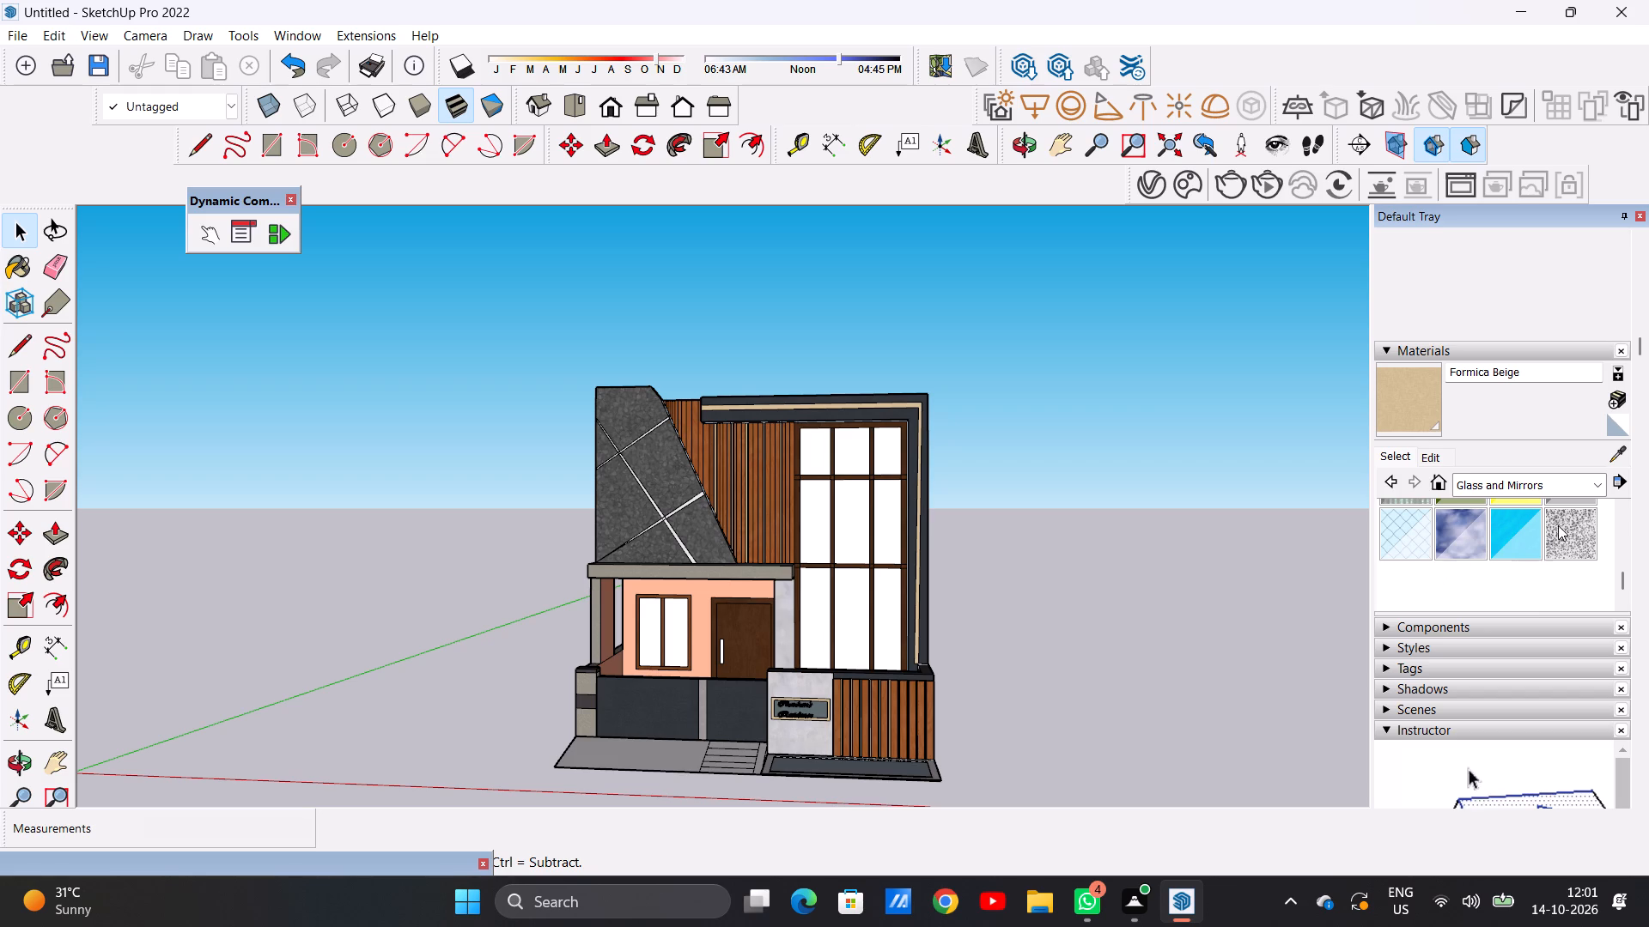
pyautogui.scroll(1, 1543, 543)
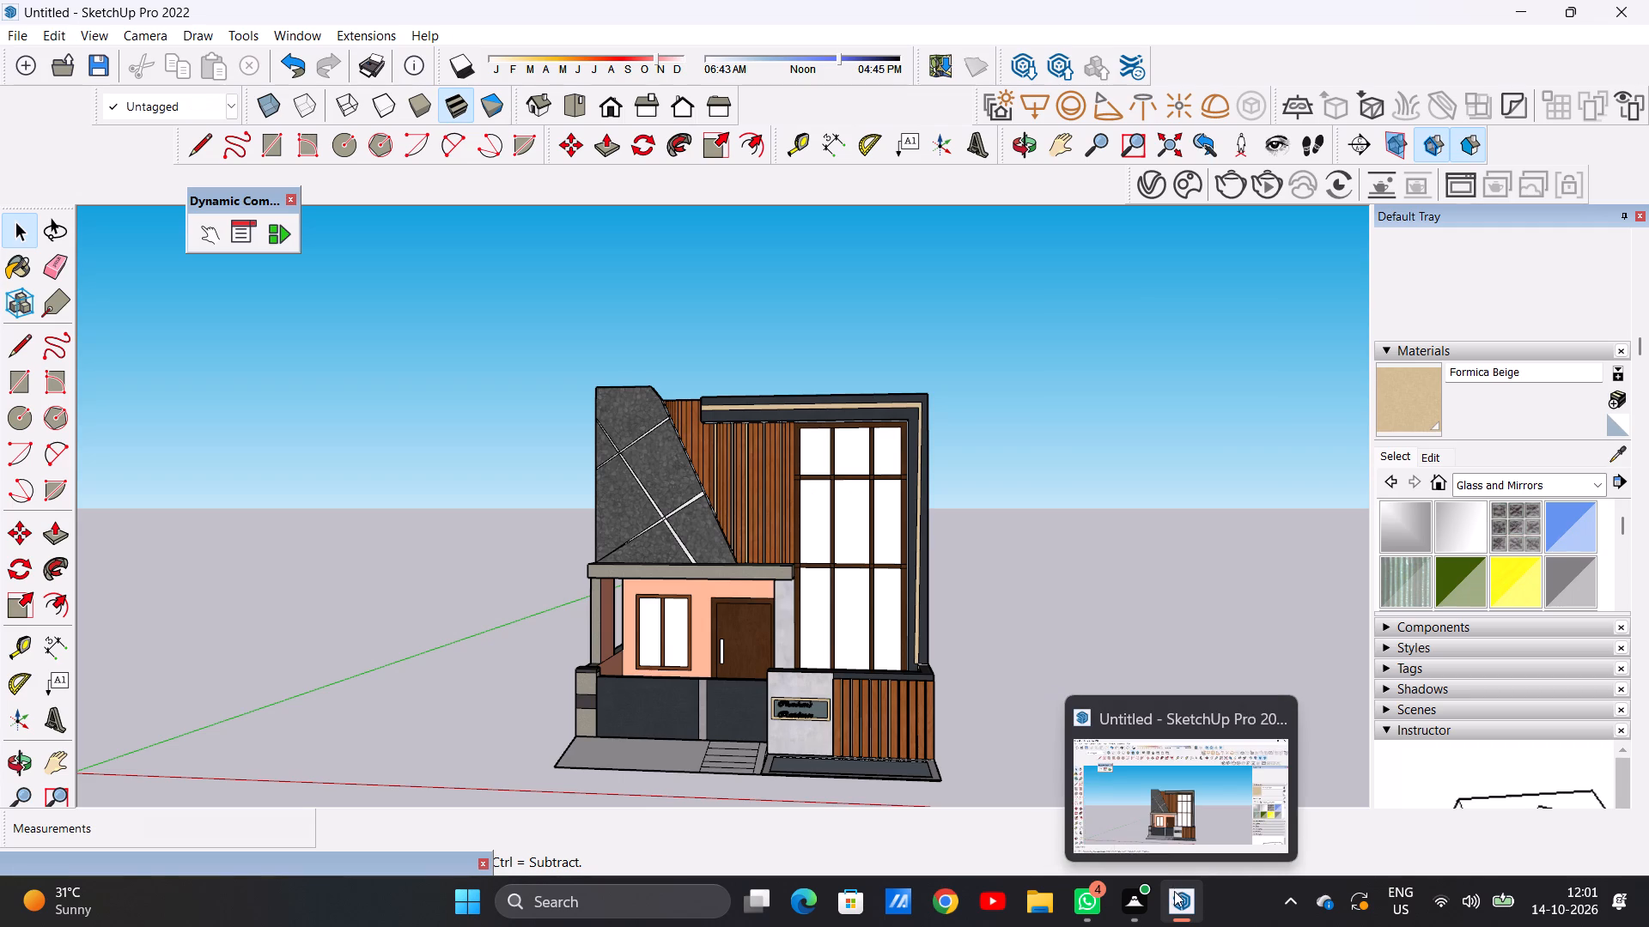
pyautogui.click(1135, 784)
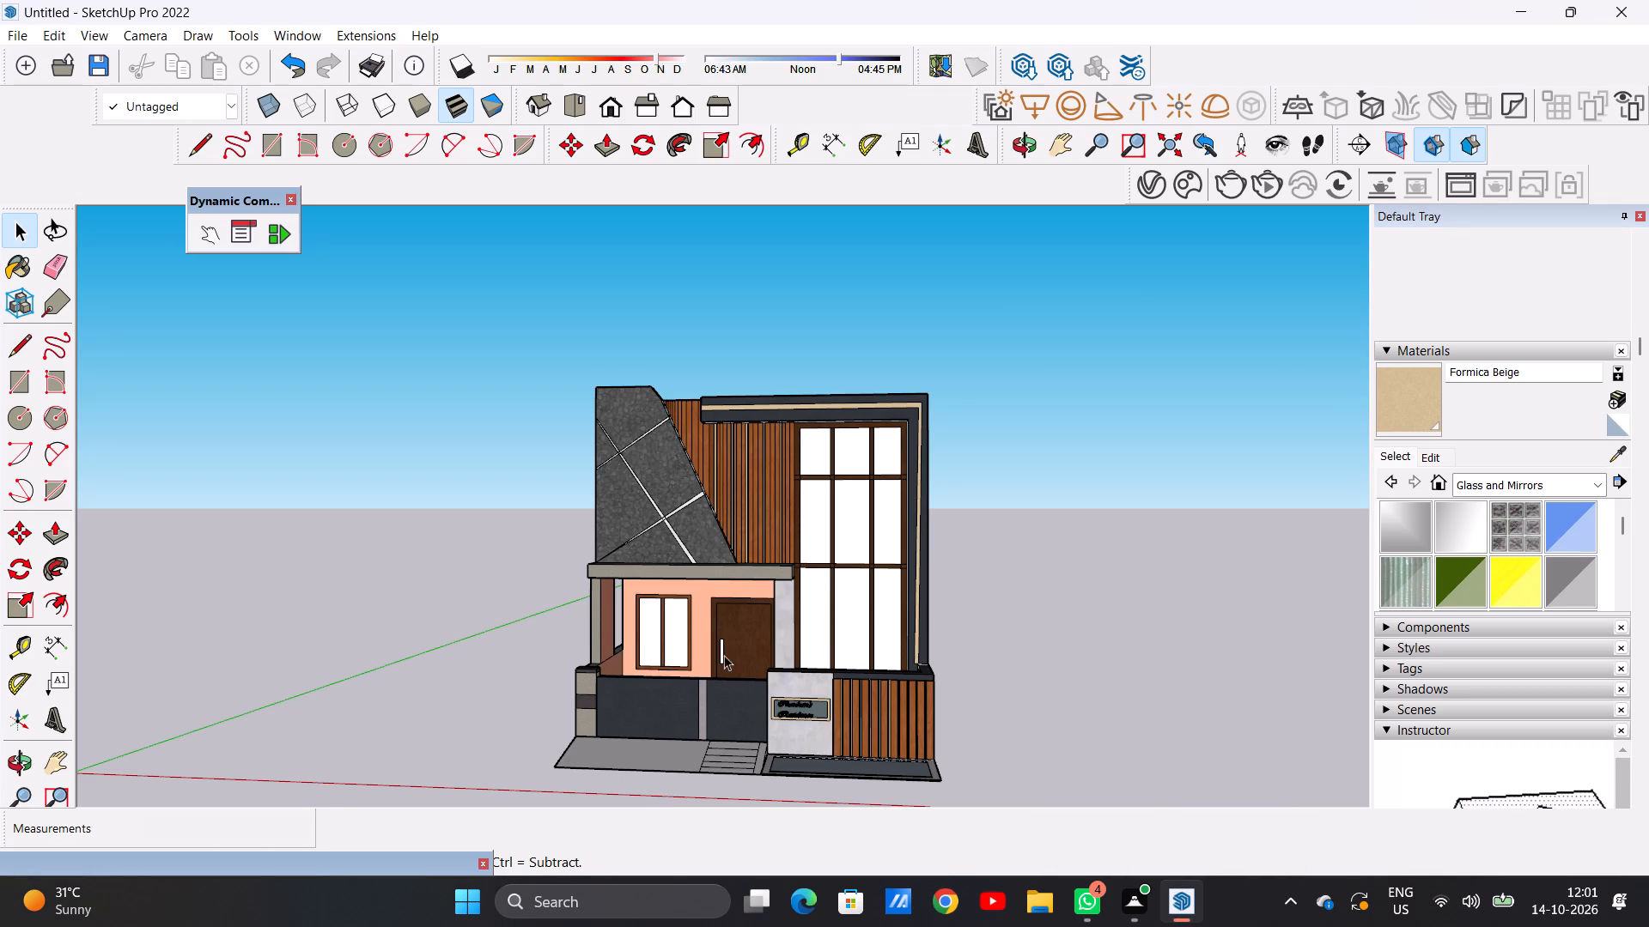
pyautogui.scroll(12, 685, 644)
pyautogui.moveTo(556, 579); pyautogui.dragTo(898, 571, button='middle')
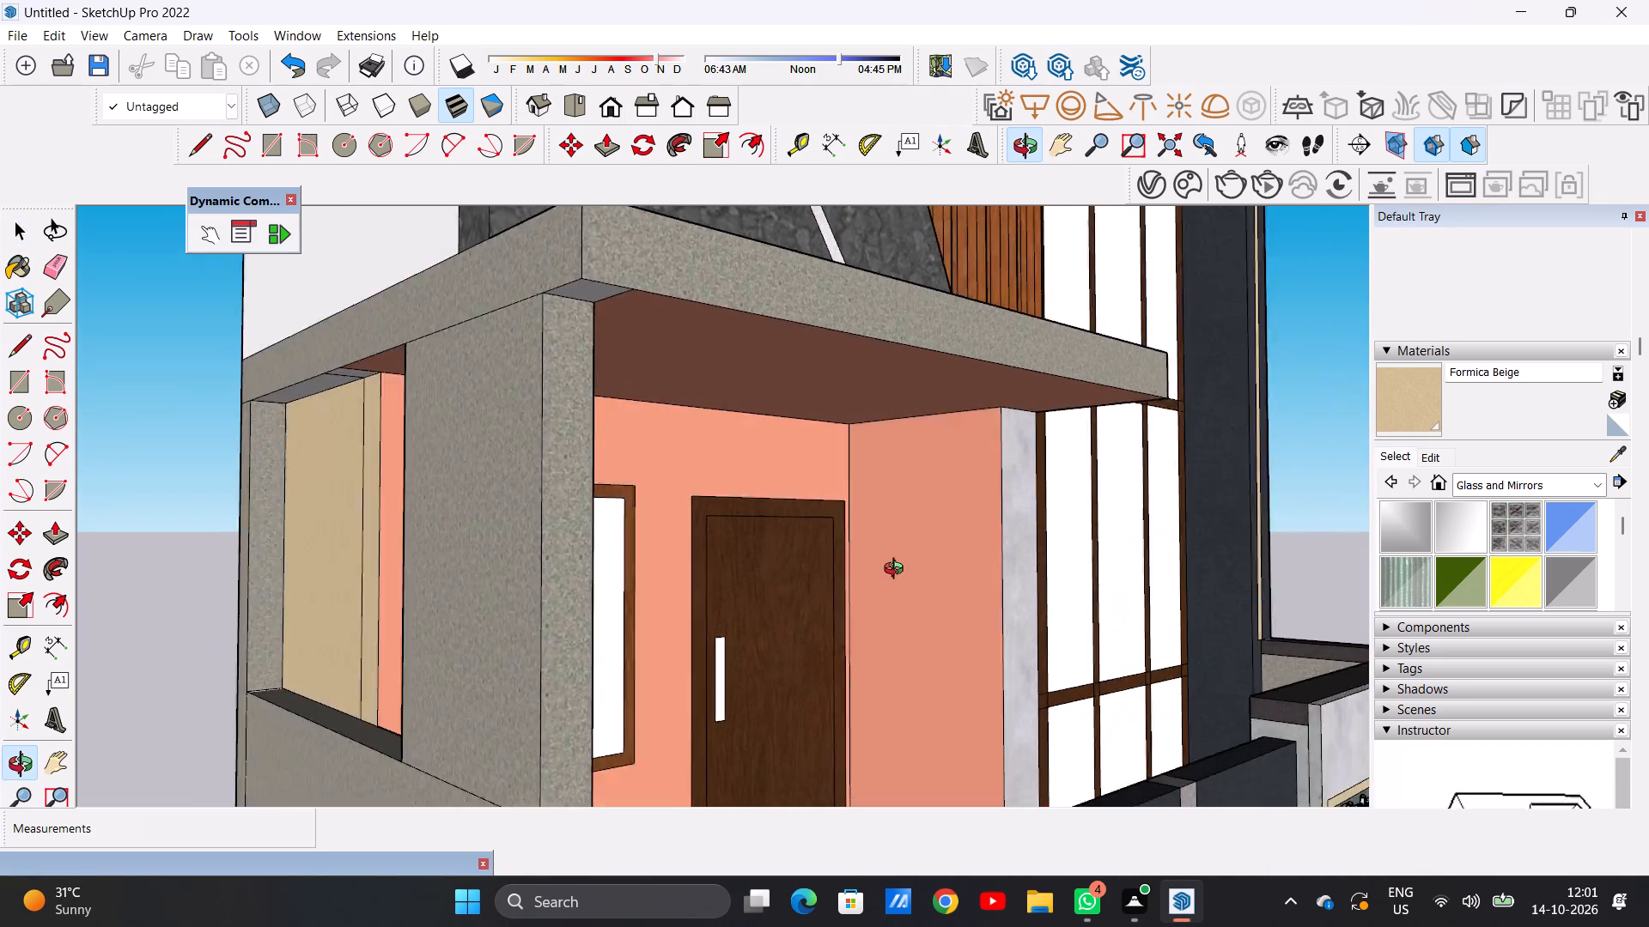
pyautogui.moveTo(898, 571); pyautogui.dragTo(579, 592, button='middle')
pyautogui.scroll(6, 581, 603)
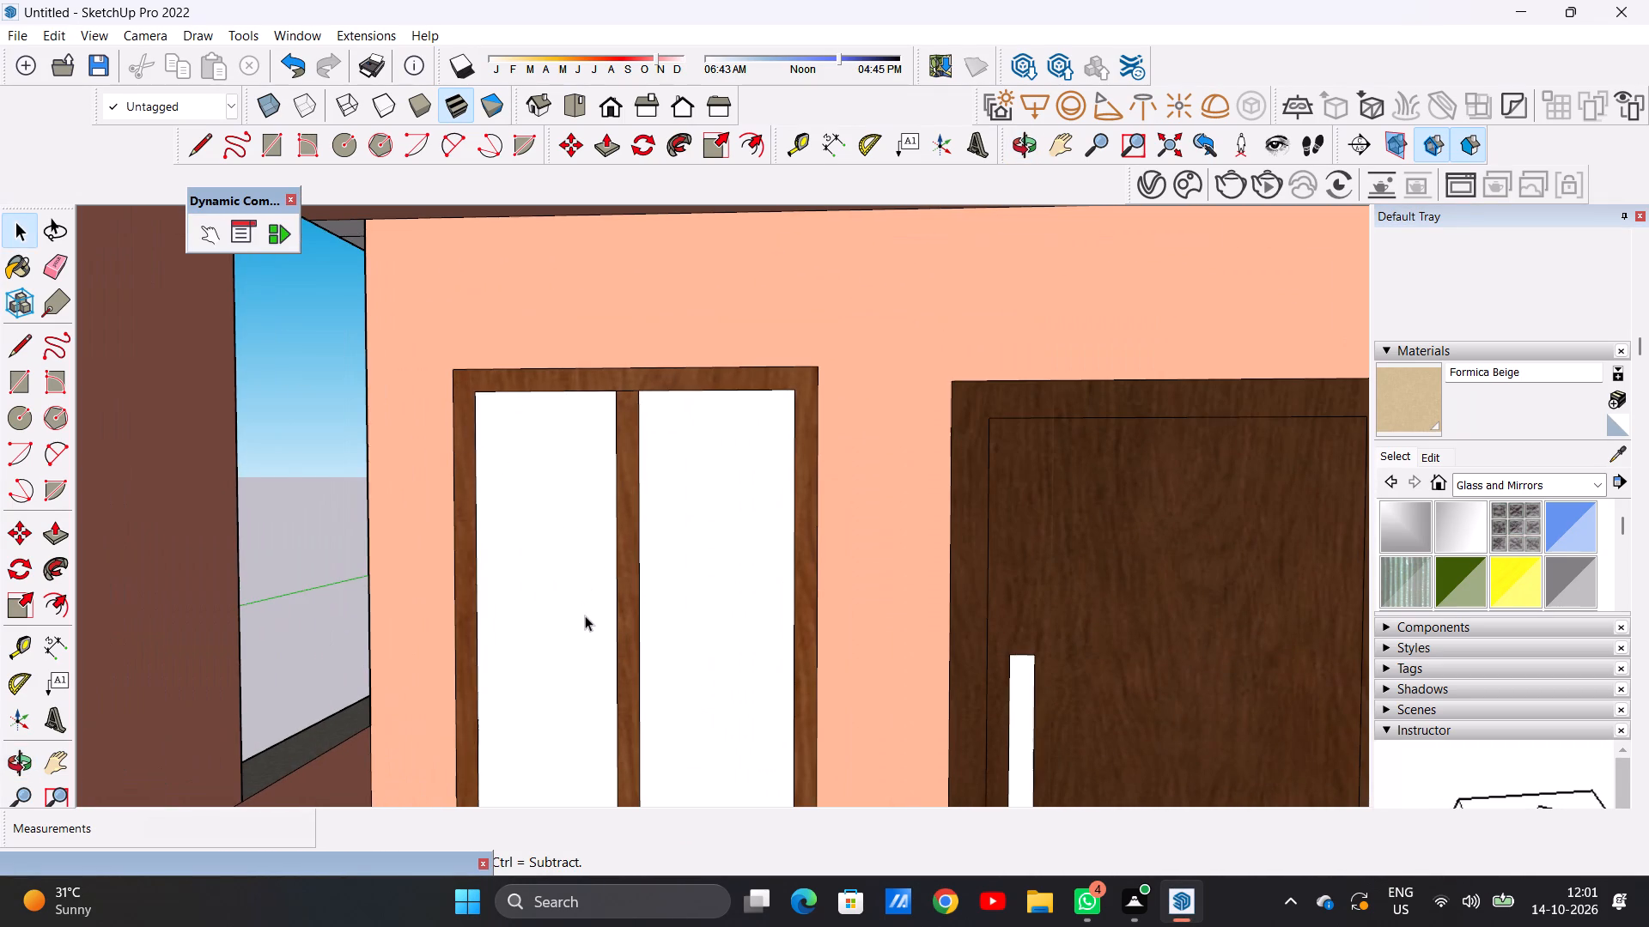
pyautogui.scroll(-15, 585, 616)
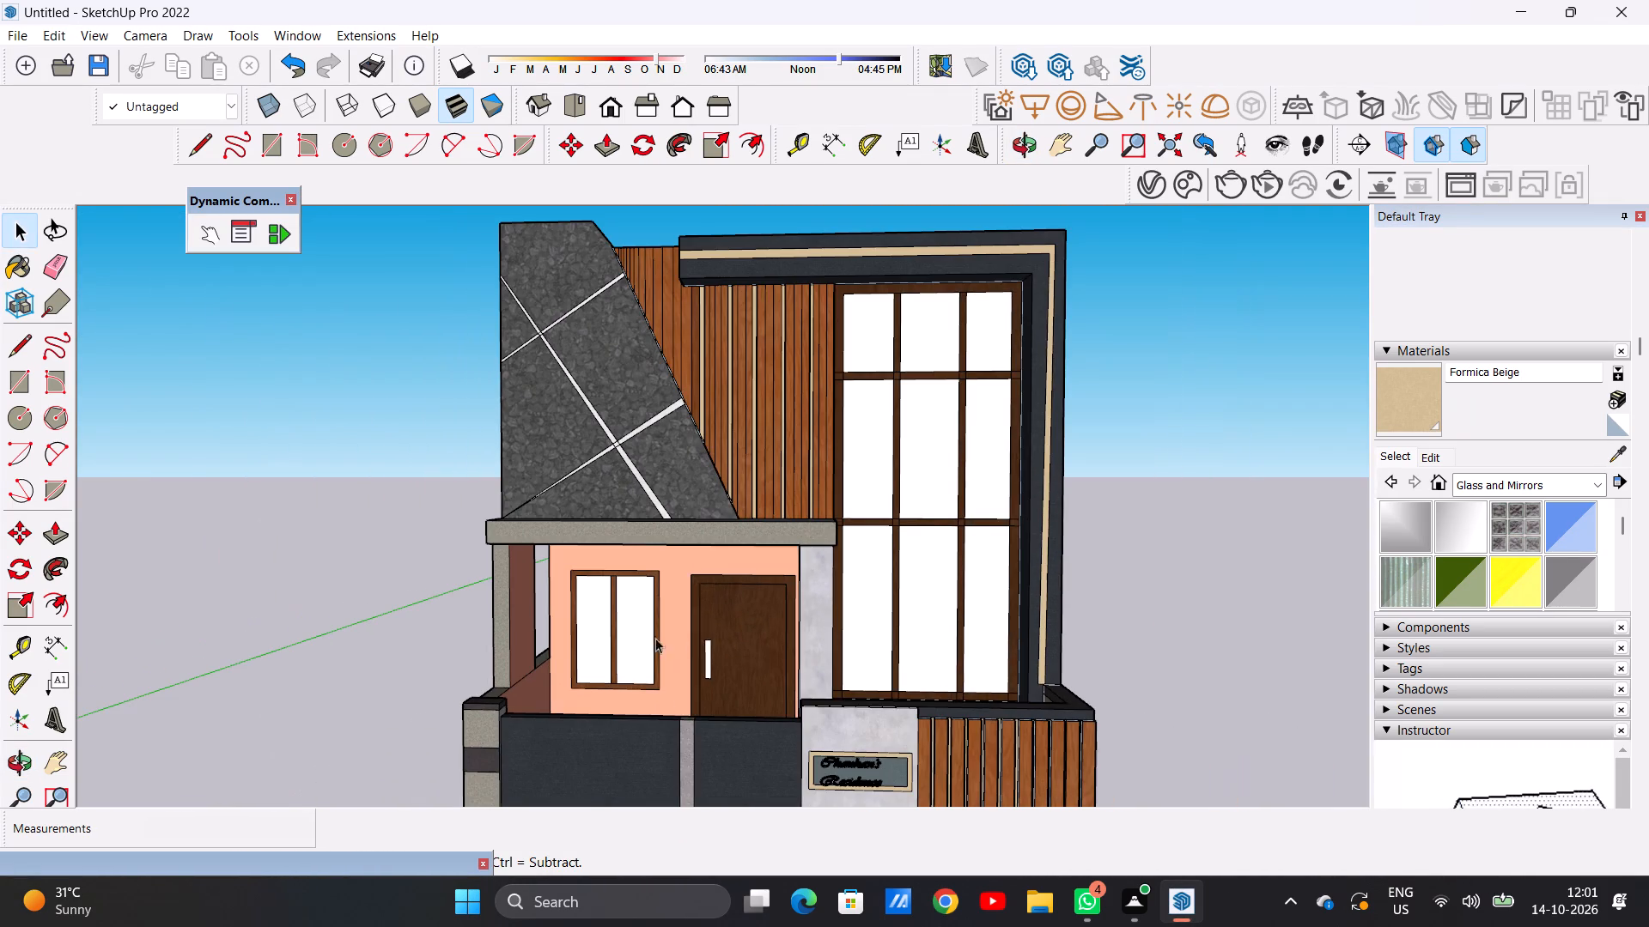
pyautogui.scroll(4, 1002, 437)
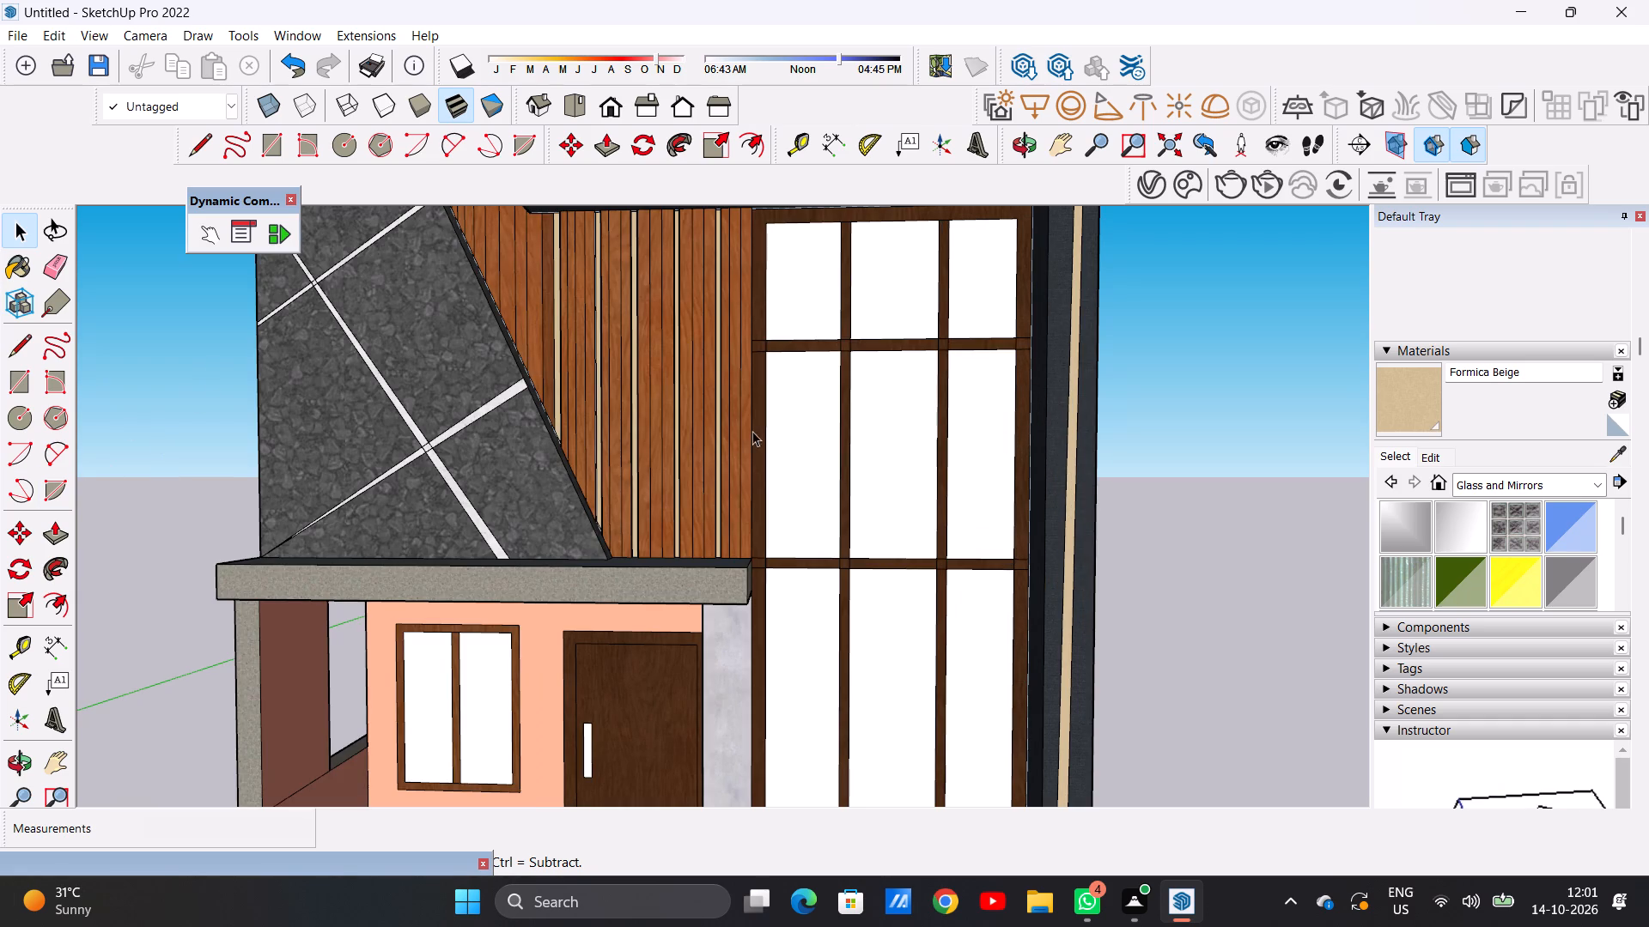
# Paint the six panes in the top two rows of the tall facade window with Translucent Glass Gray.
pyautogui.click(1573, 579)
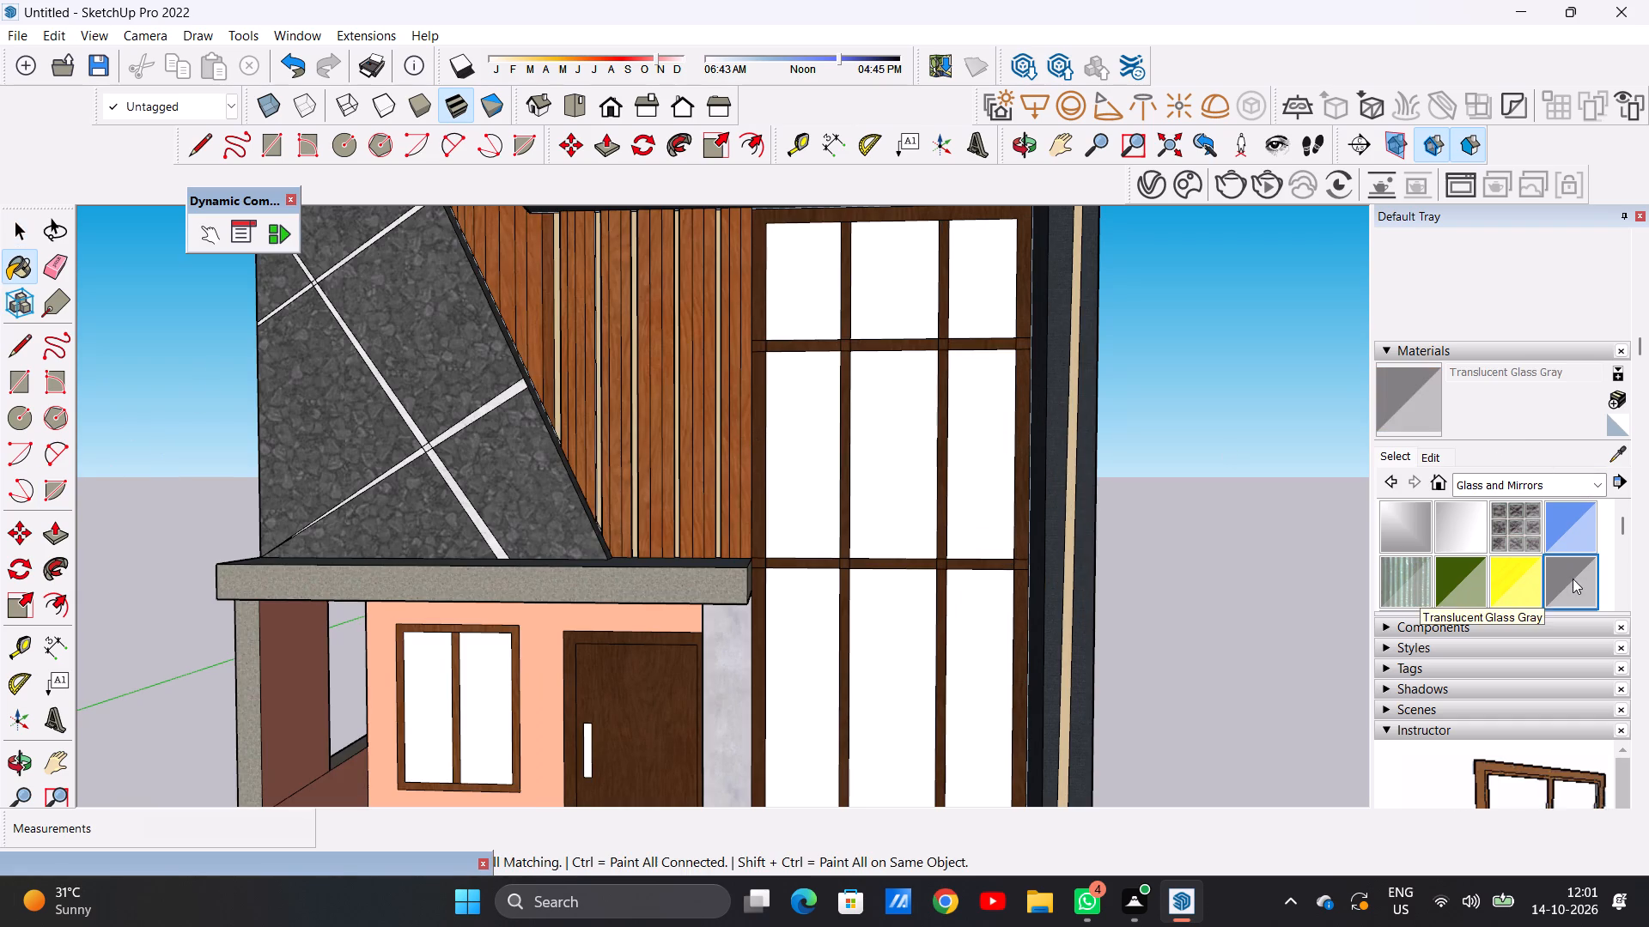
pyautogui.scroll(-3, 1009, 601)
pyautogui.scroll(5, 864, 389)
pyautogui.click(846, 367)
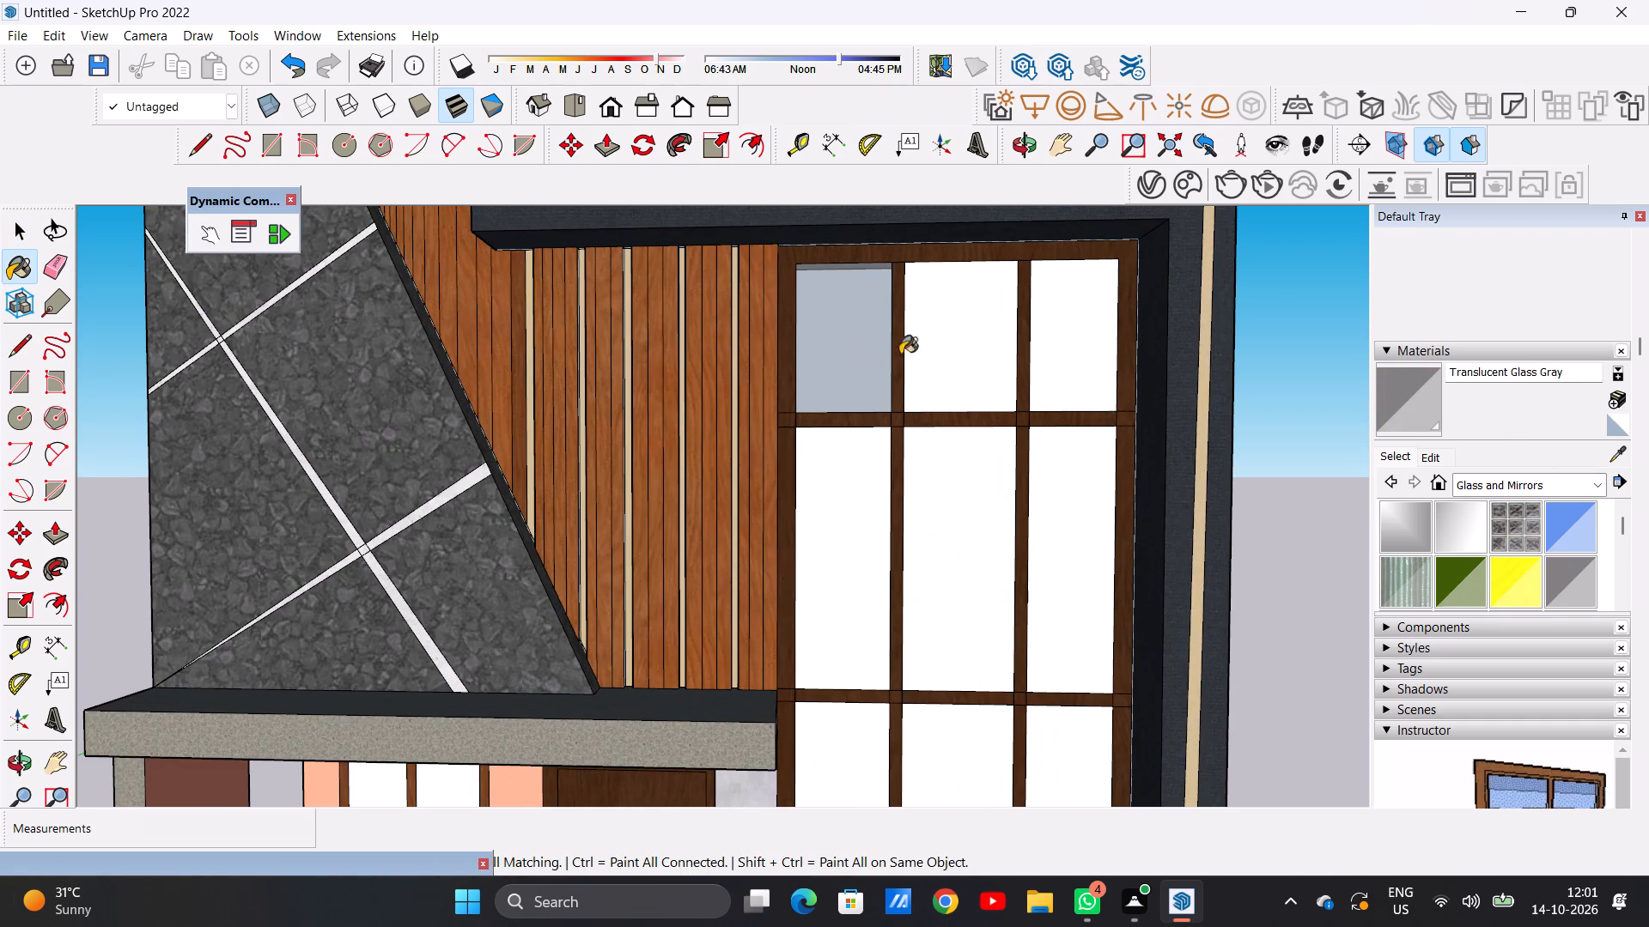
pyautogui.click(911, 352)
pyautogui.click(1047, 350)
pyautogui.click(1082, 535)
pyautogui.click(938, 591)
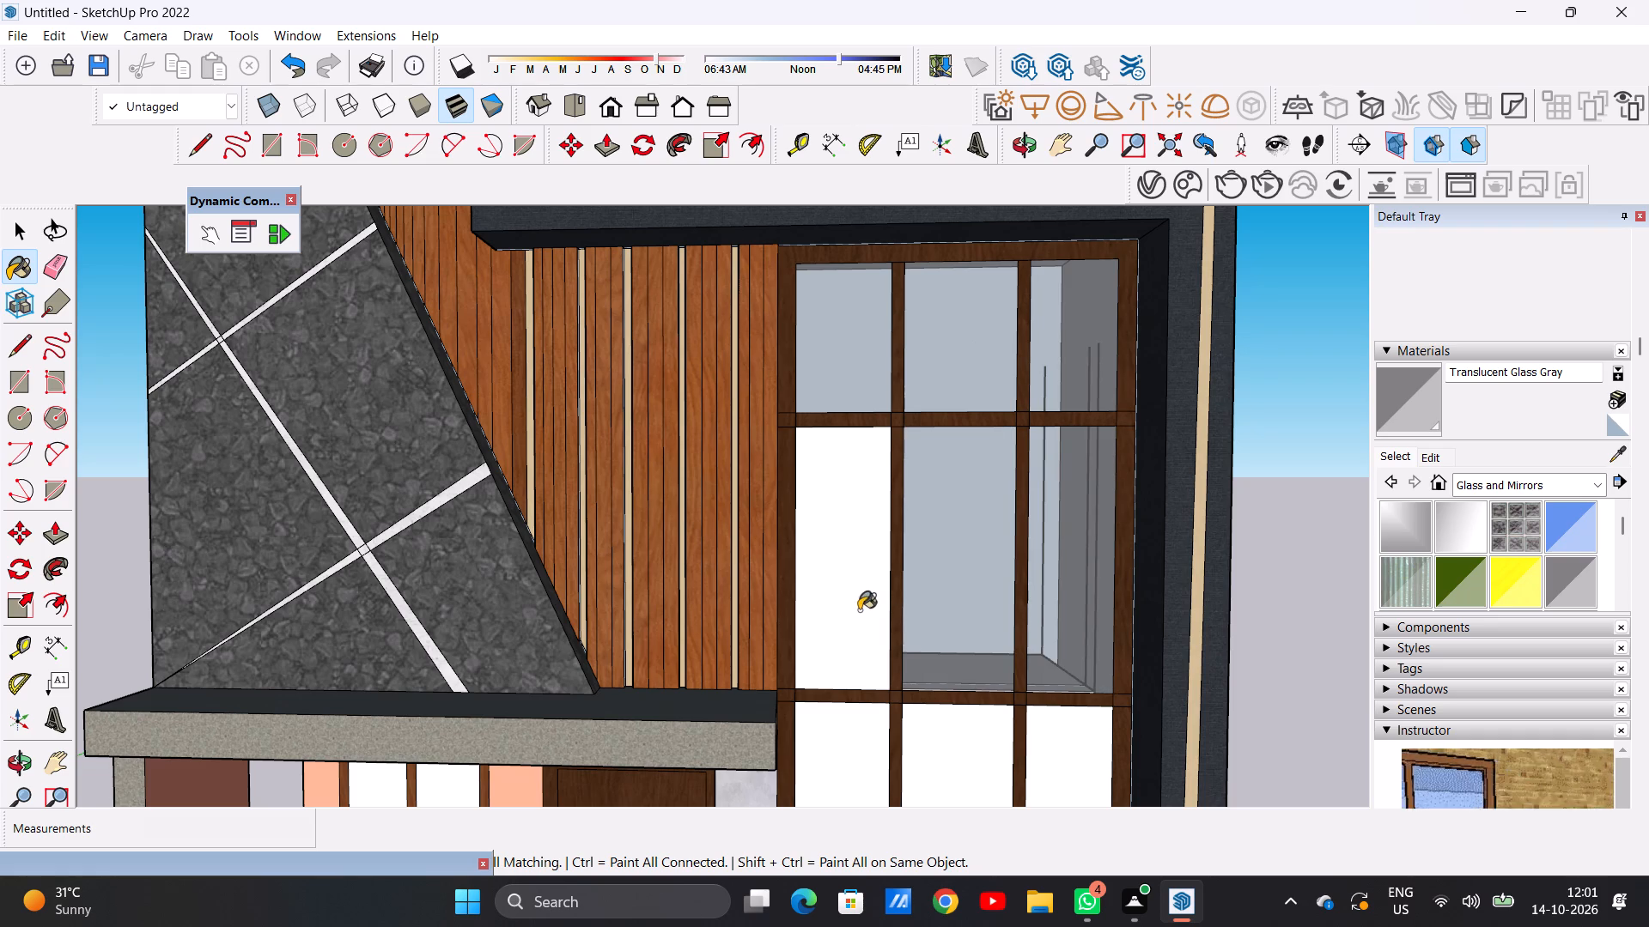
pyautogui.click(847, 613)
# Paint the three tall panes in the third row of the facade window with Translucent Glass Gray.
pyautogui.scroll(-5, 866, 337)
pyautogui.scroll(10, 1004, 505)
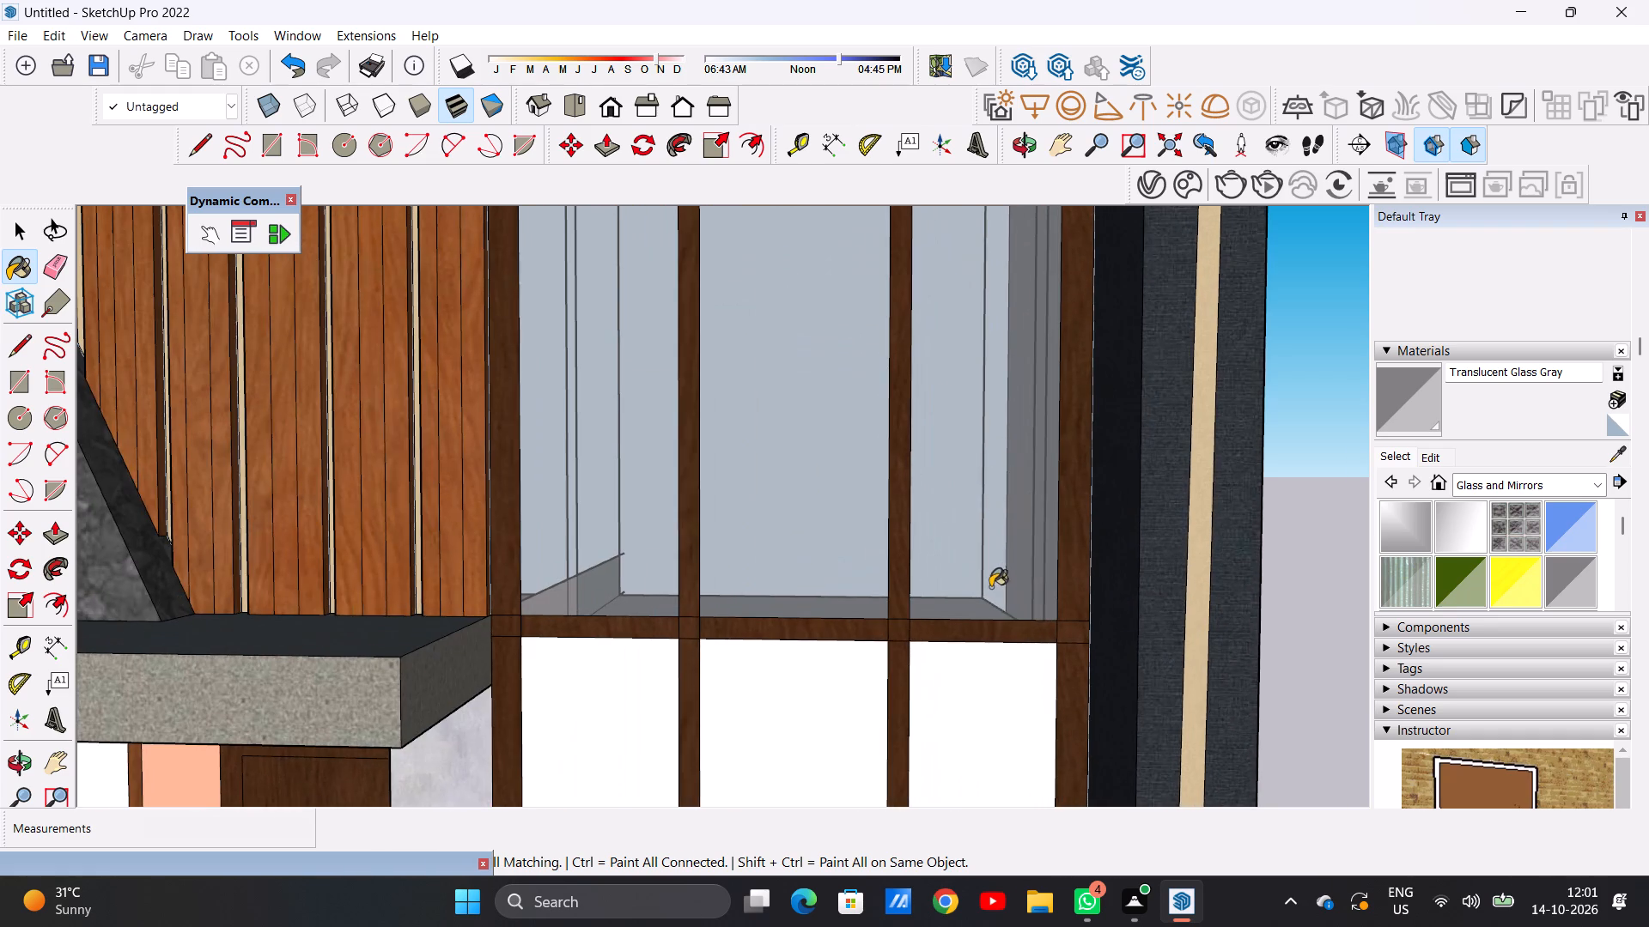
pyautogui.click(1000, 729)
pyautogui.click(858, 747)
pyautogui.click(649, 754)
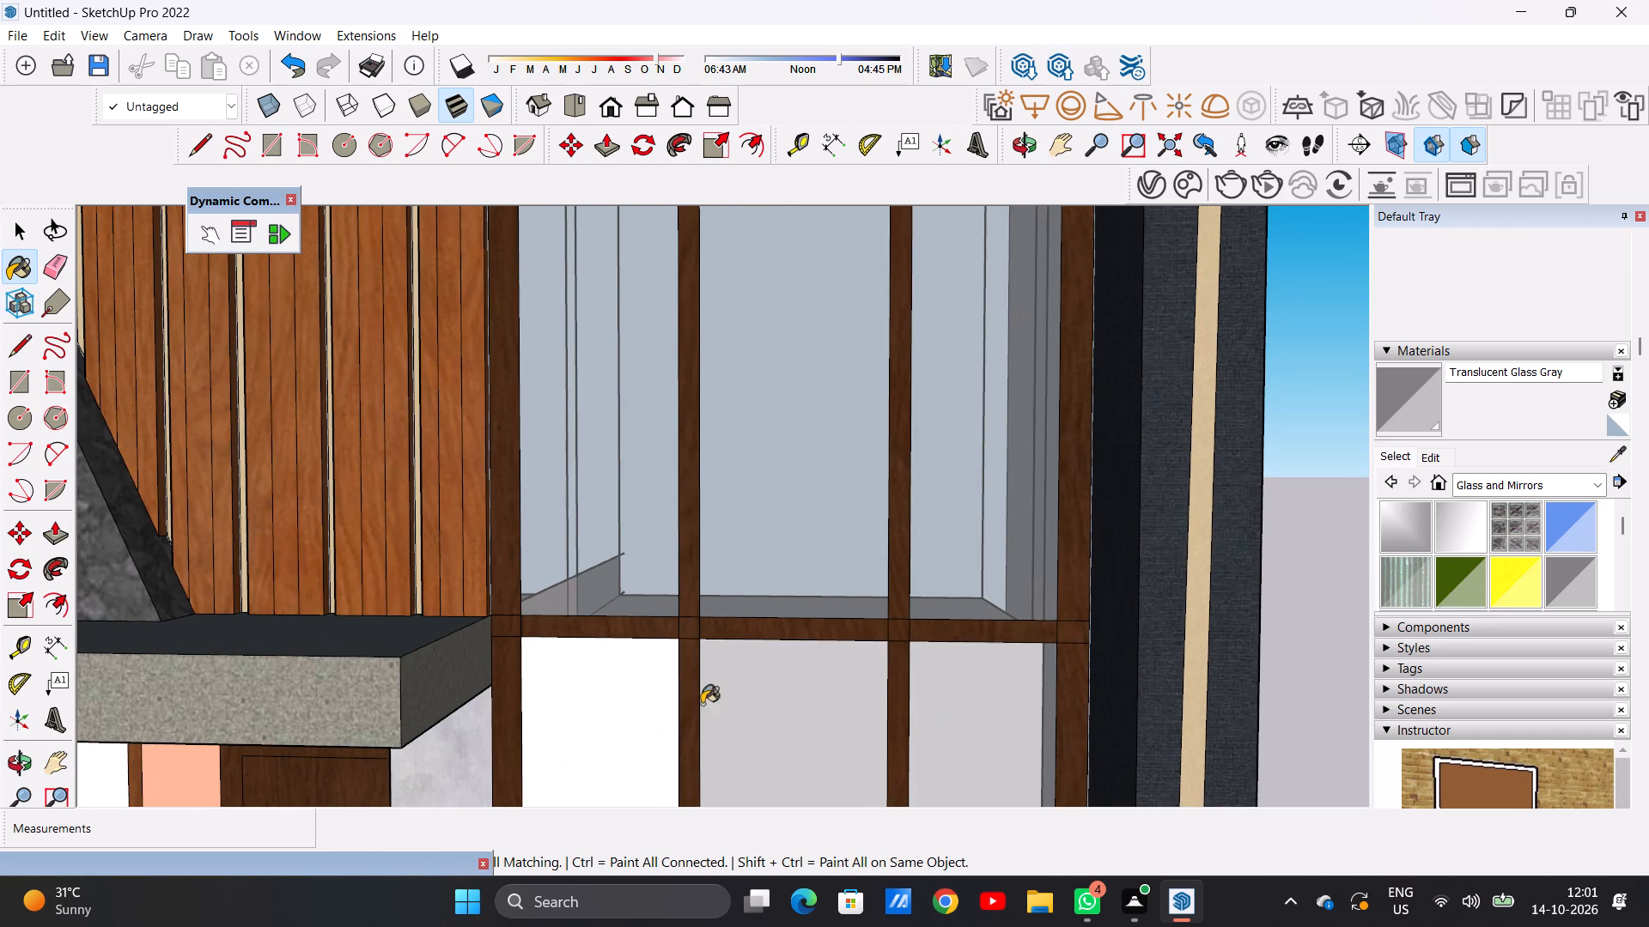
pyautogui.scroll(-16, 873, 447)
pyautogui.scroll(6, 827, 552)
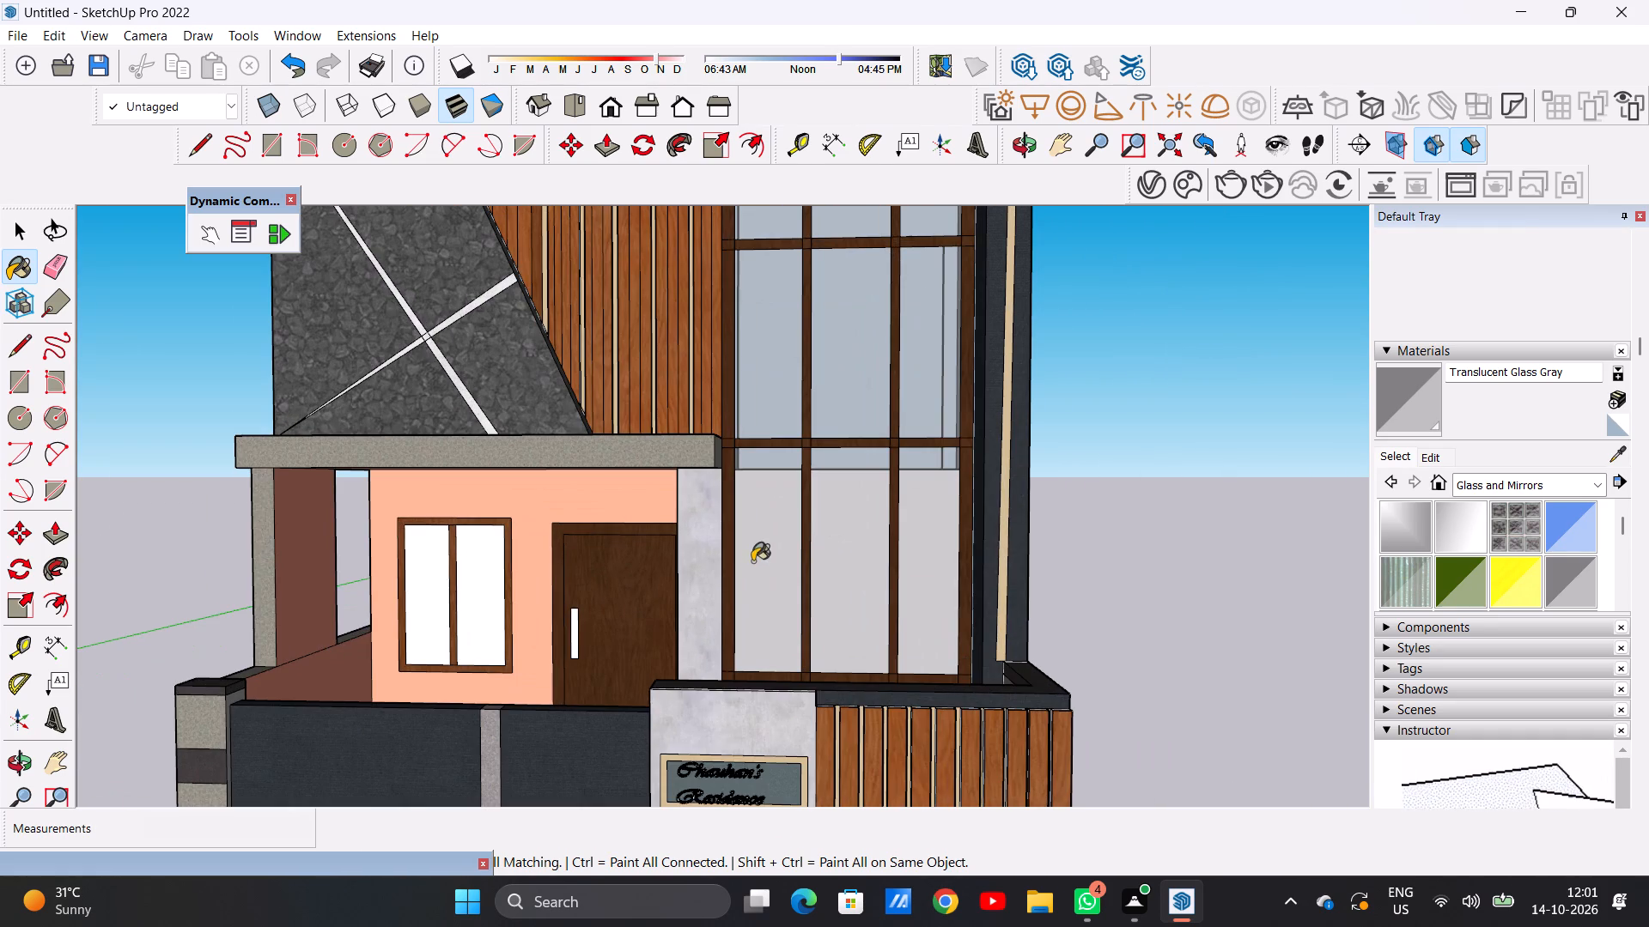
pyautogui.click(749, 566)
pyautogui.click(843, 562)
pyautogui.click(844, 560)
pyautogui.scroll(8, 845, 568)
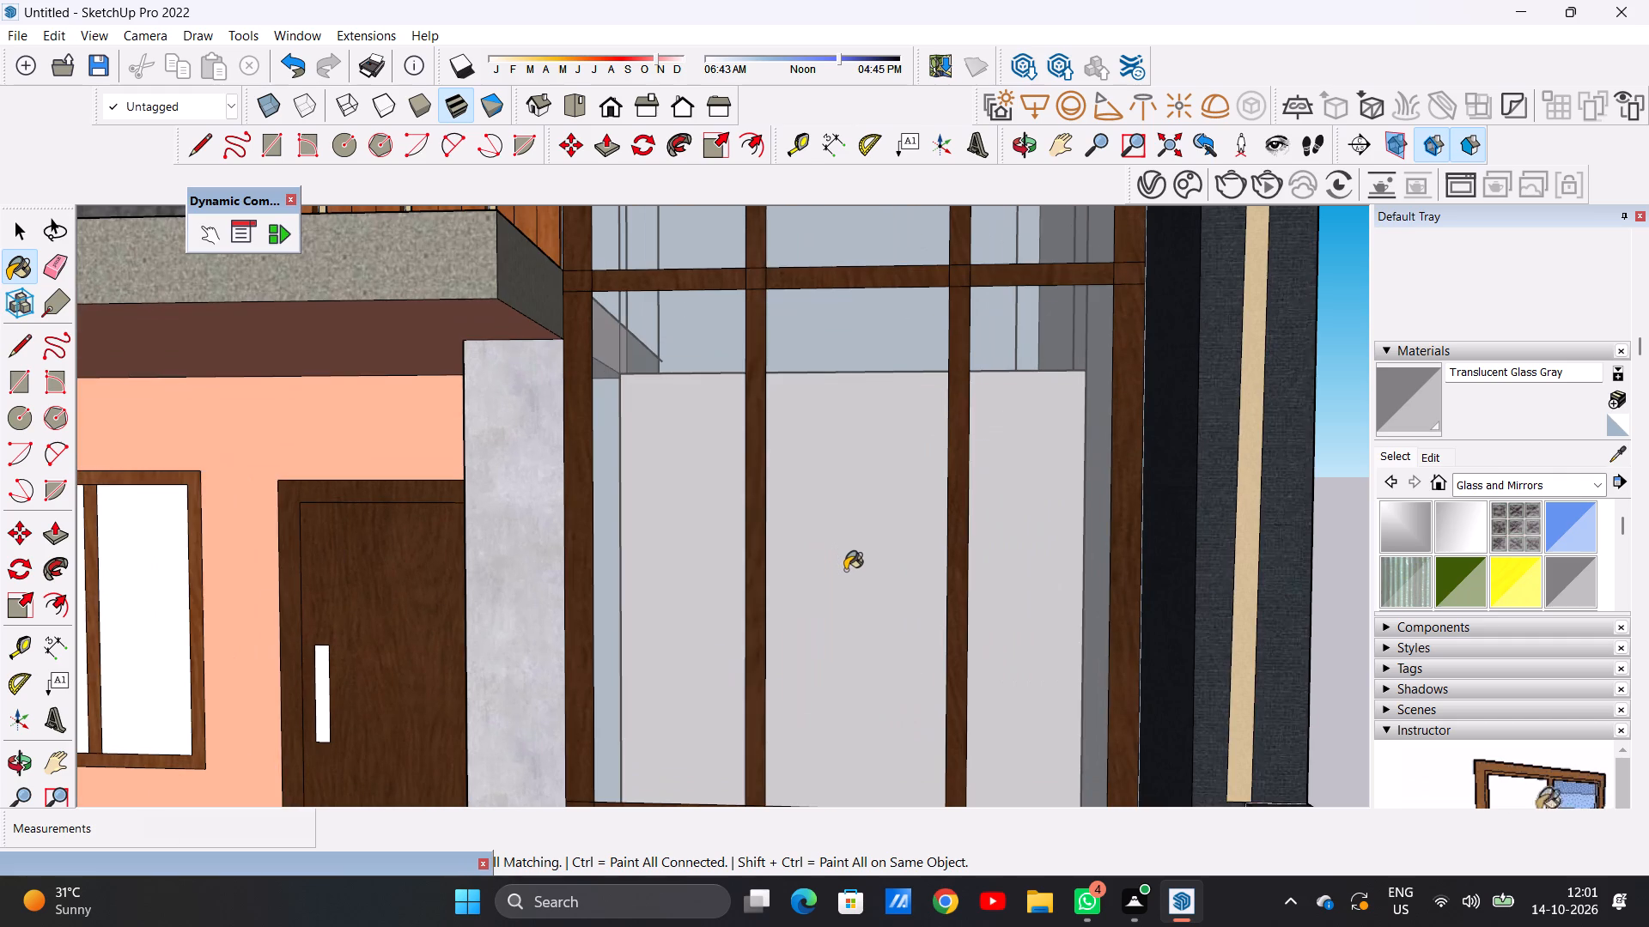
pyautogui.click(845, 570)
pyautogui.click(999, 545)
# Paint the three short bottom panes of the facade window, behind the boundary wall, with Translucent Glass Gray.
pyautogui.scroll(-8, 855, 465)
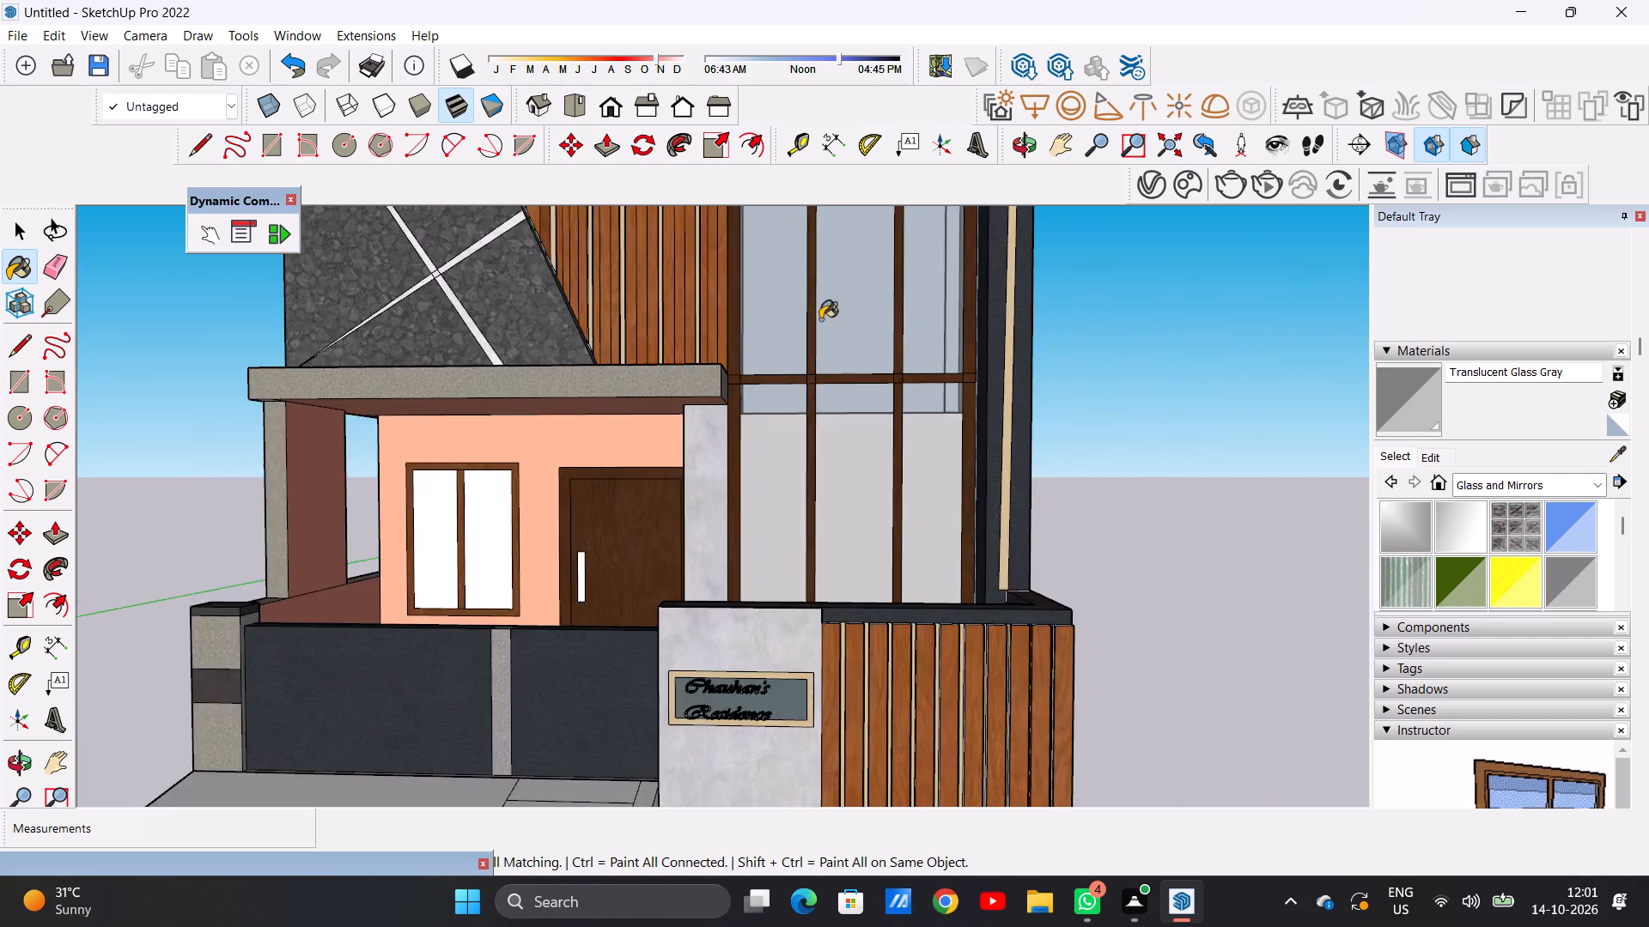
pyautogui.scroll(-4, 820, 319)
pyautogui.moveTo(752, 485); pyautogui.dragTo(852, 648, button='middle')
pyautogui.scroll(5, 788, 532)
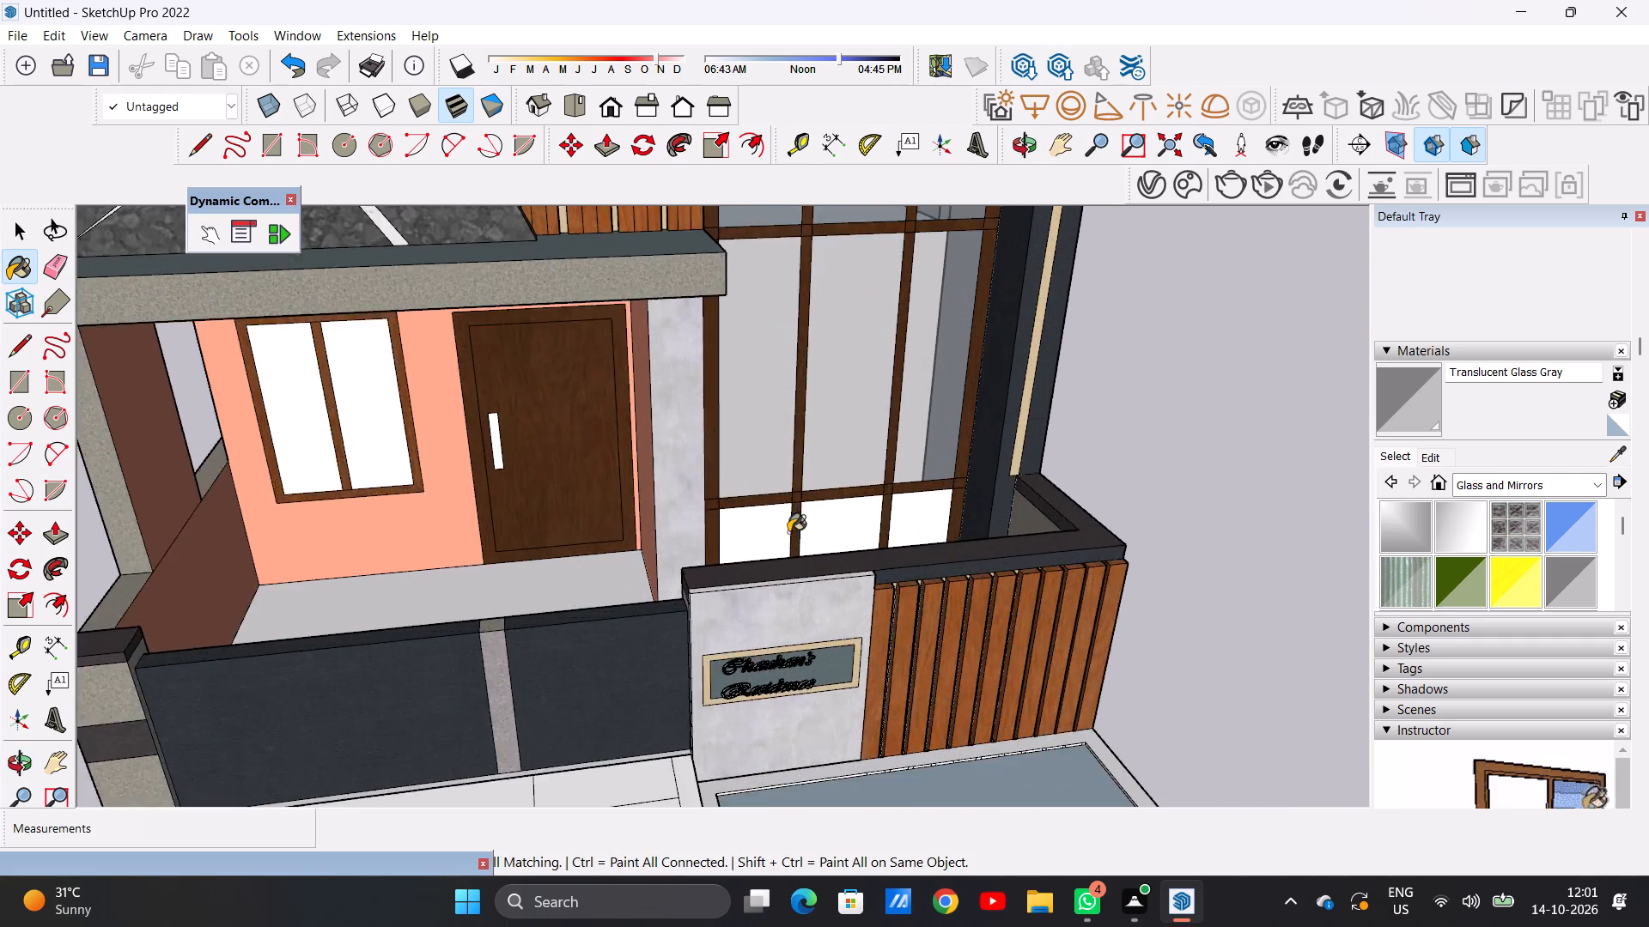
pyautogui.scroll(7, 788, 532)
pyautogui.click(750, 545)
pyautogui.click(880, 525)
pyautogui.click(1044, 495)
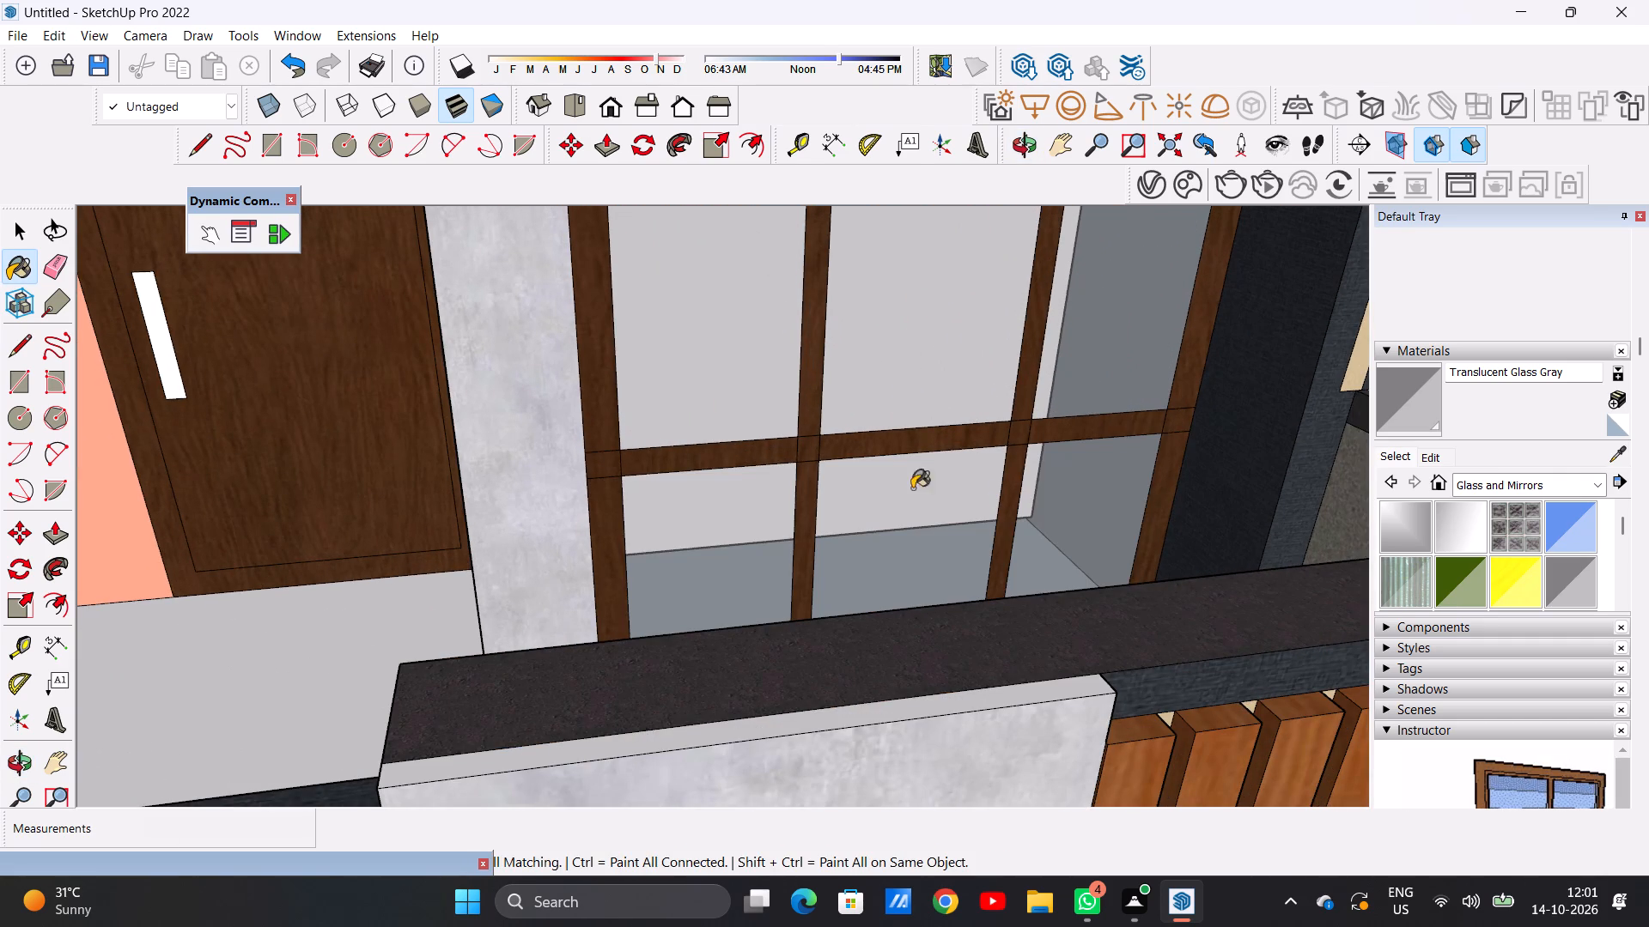
# Paint the three tall panes in the third row of the facade window with Translucent Glass Safety.
pyautogui.scroll(-14, 848, 517)
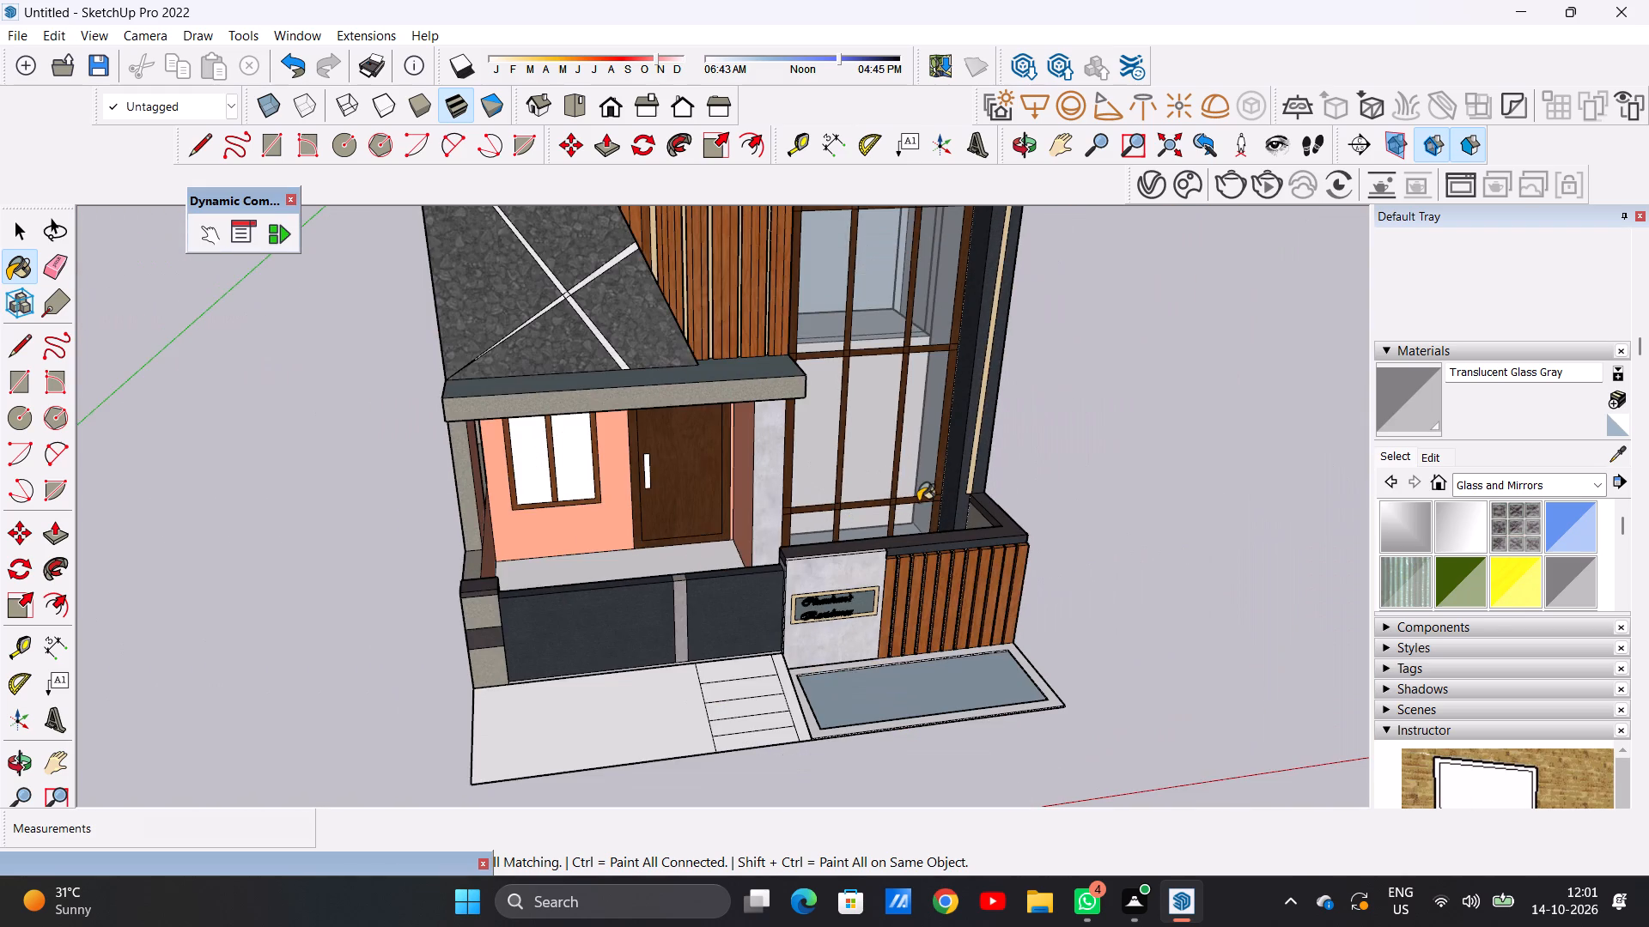
pyautogui.scroll(-8, 807, 412)
pyautogui.scroll(6, 834, 438)
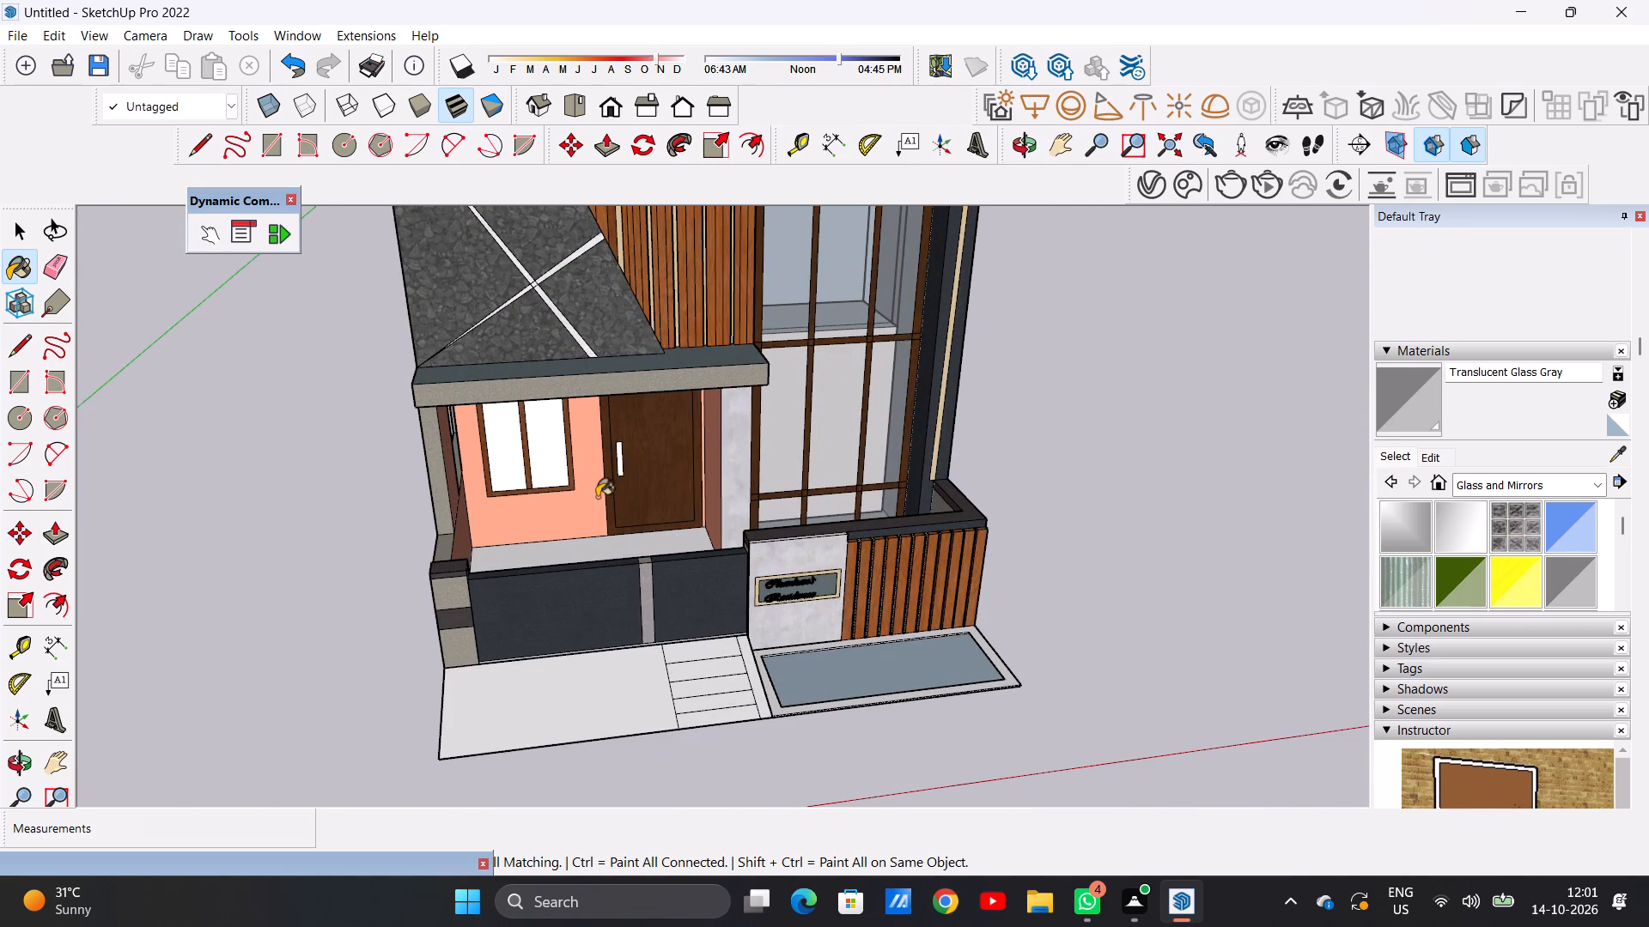
pyautogui.scroll(2, 560, 497)
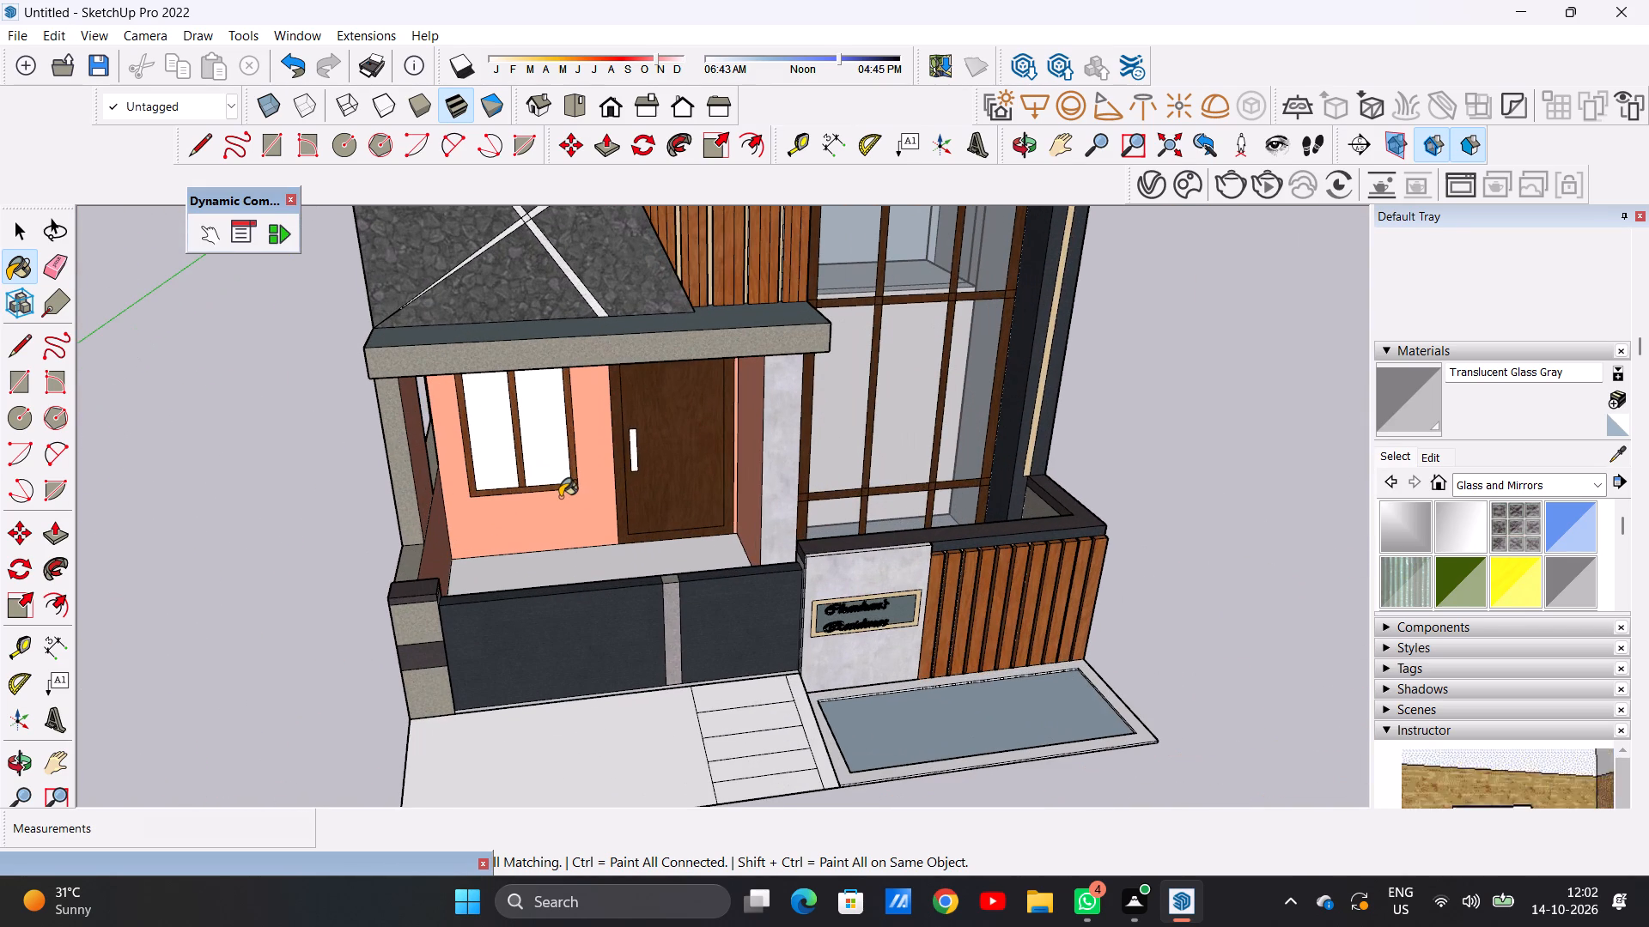
pyautogui.scroll(-2, 1457, 523)
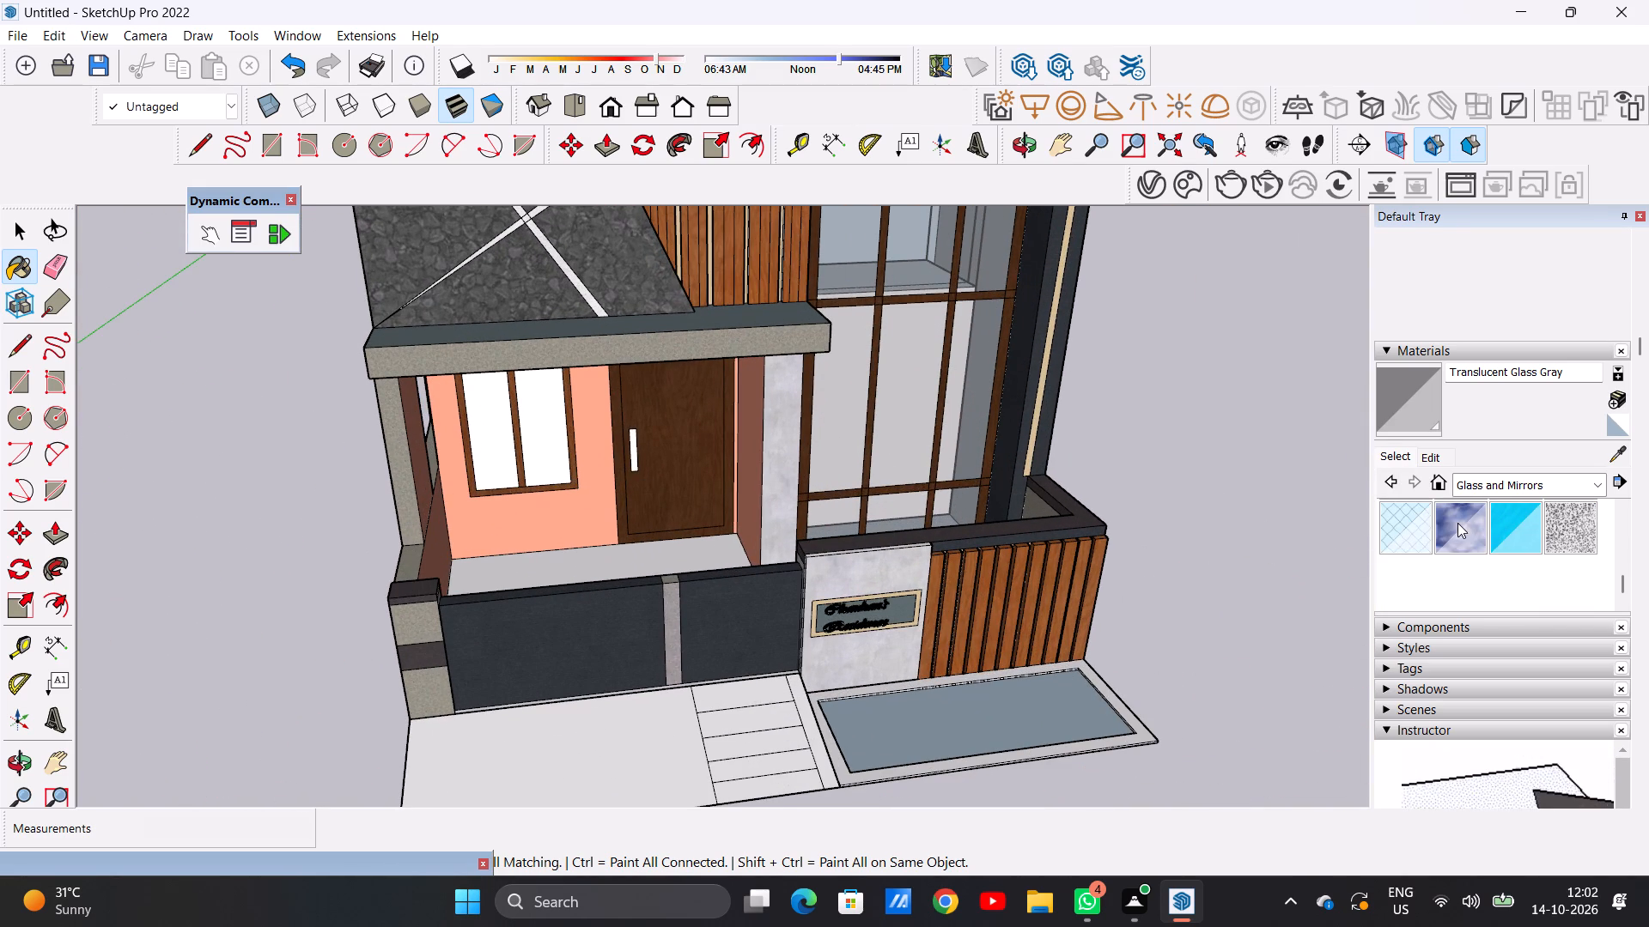
pyautogui.click(1414, 527)
pyautogui.scroll(5, 880, 465)
pyautogui.click(802, 456)
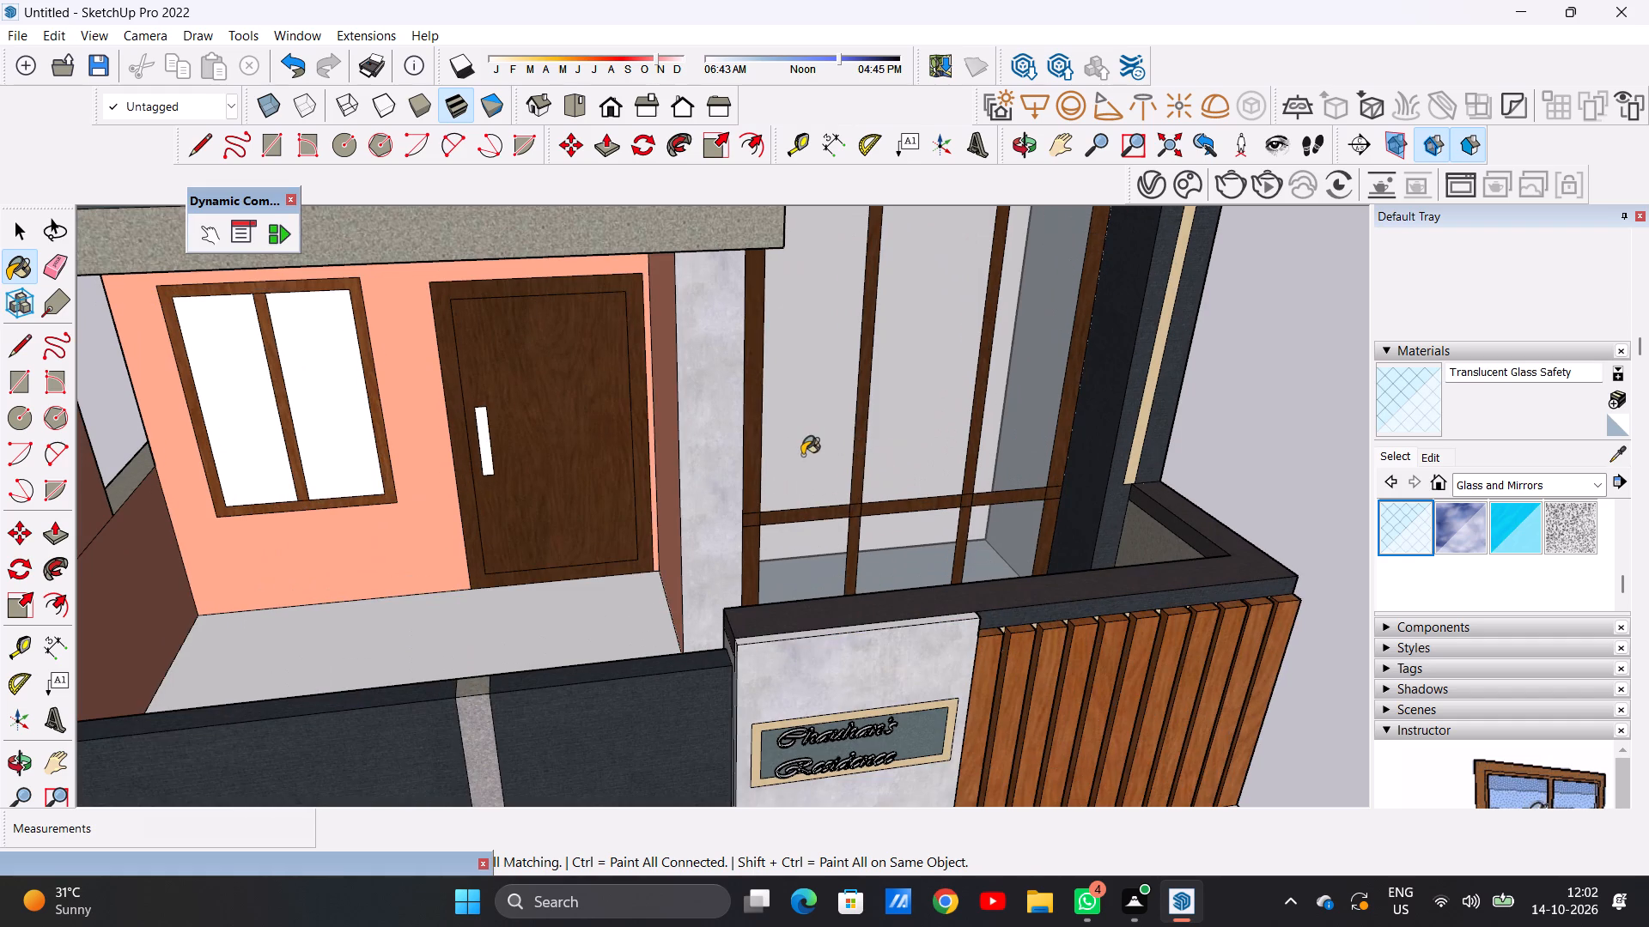
pyautogui.click(902, 437)
pyautogui.scroll(-7, 837, 494)
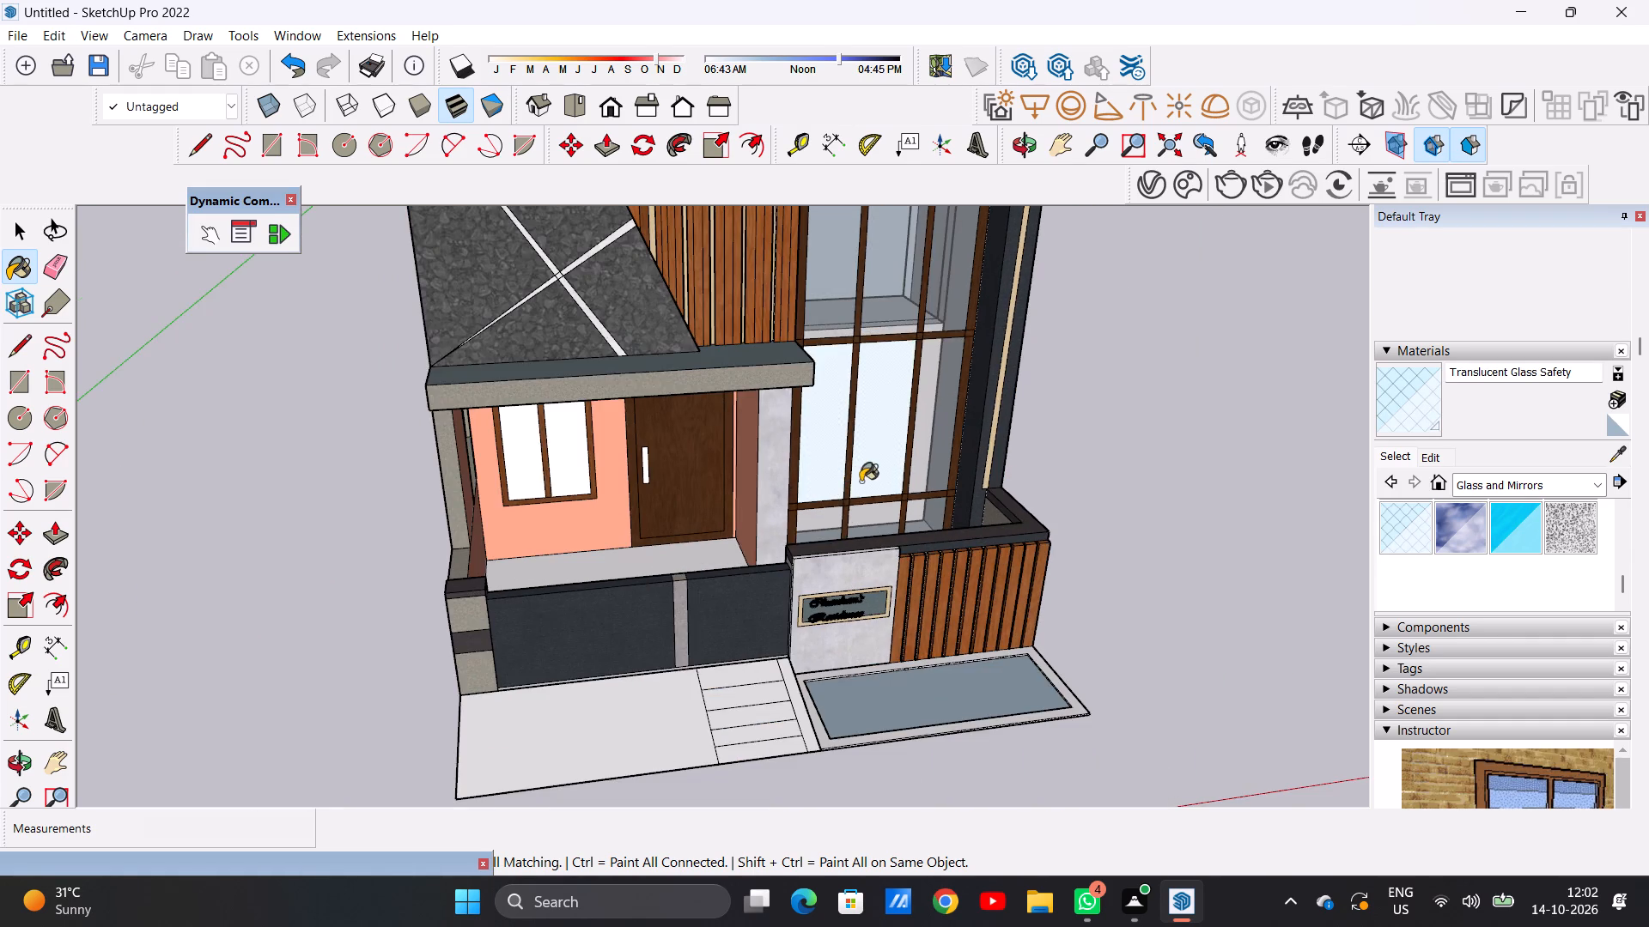
pyautogui.moveTo(904, 480); pyautogui.dragTo(758, 415, button='middle')
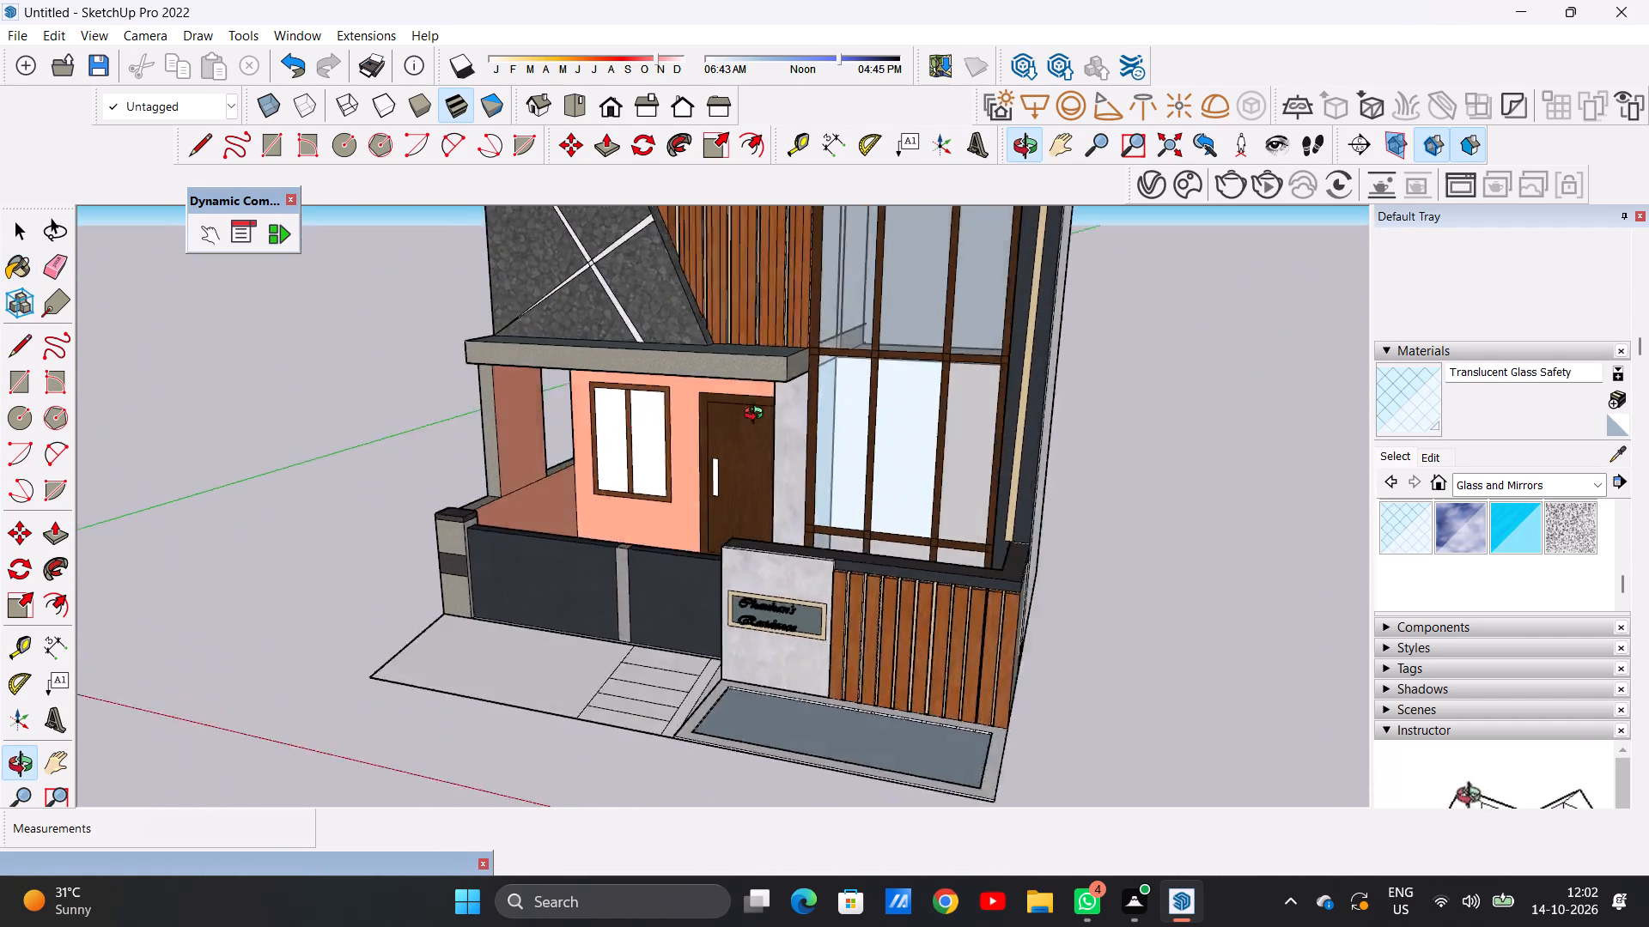
pyautogui.moveTo(758, 415); pyautogui.dragTo(819, 410, button='middle')
pyautogui.click(951, 404)
# Paint both panes of the porch window beside the entrance door with Translucent Glass Safety.
pyautogui.scroll(-7, 786, 541)
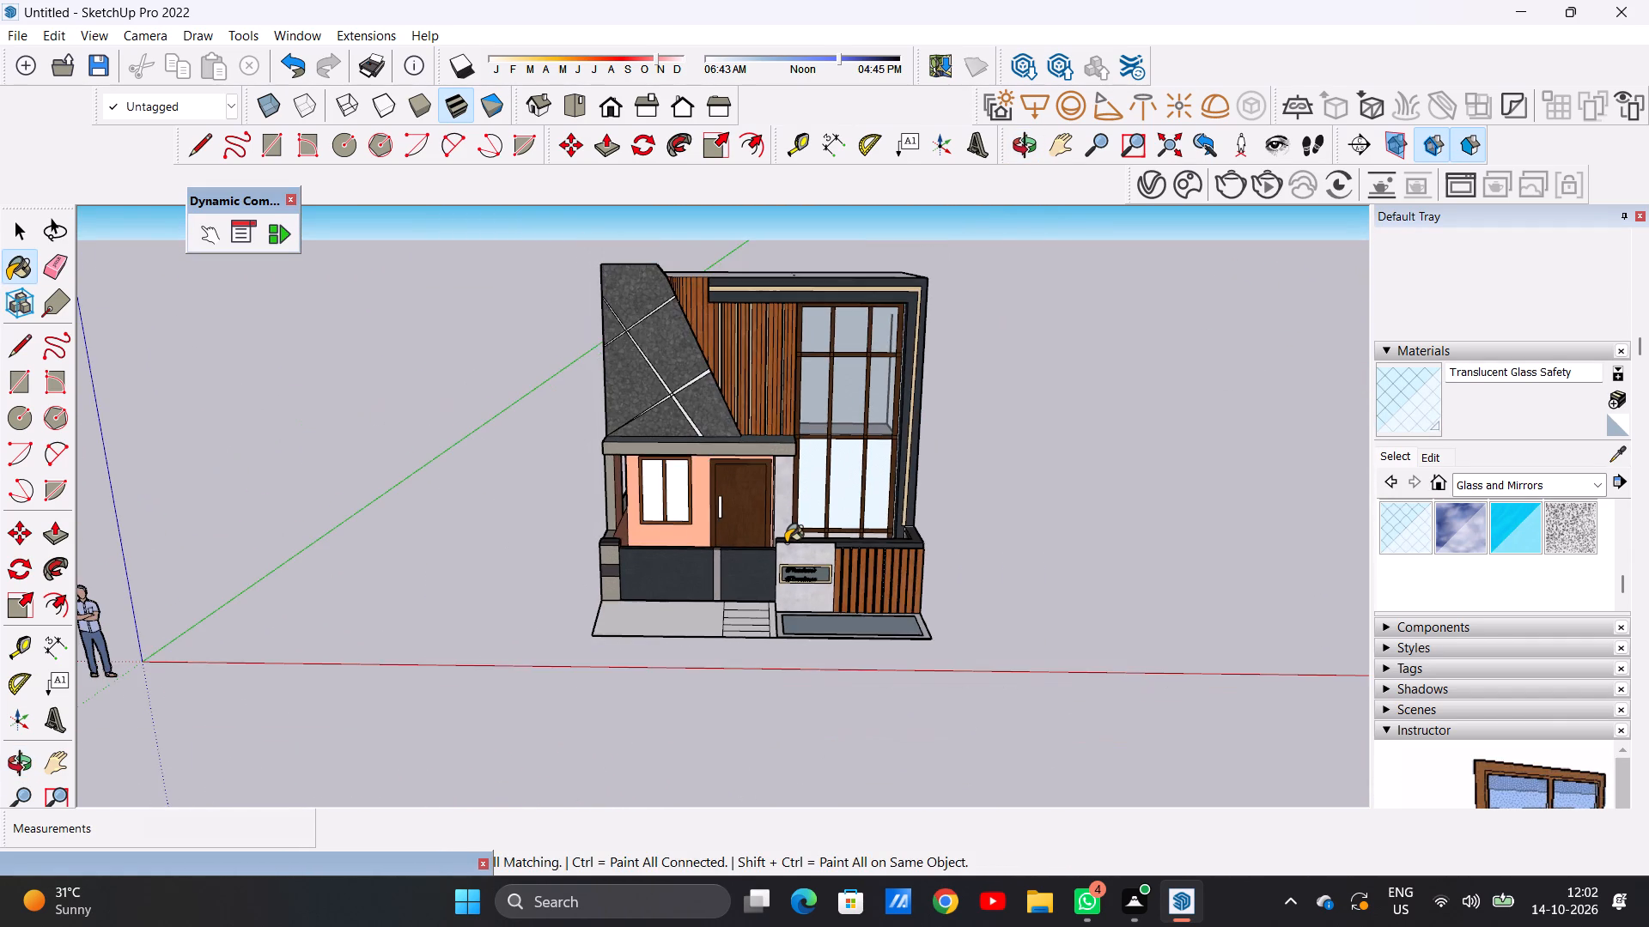
pyautogui.scroll(-2, 797, 549)
pyautogui.moveTo(812, 549); pyautogui.dragTo(485, 552, button='middle')
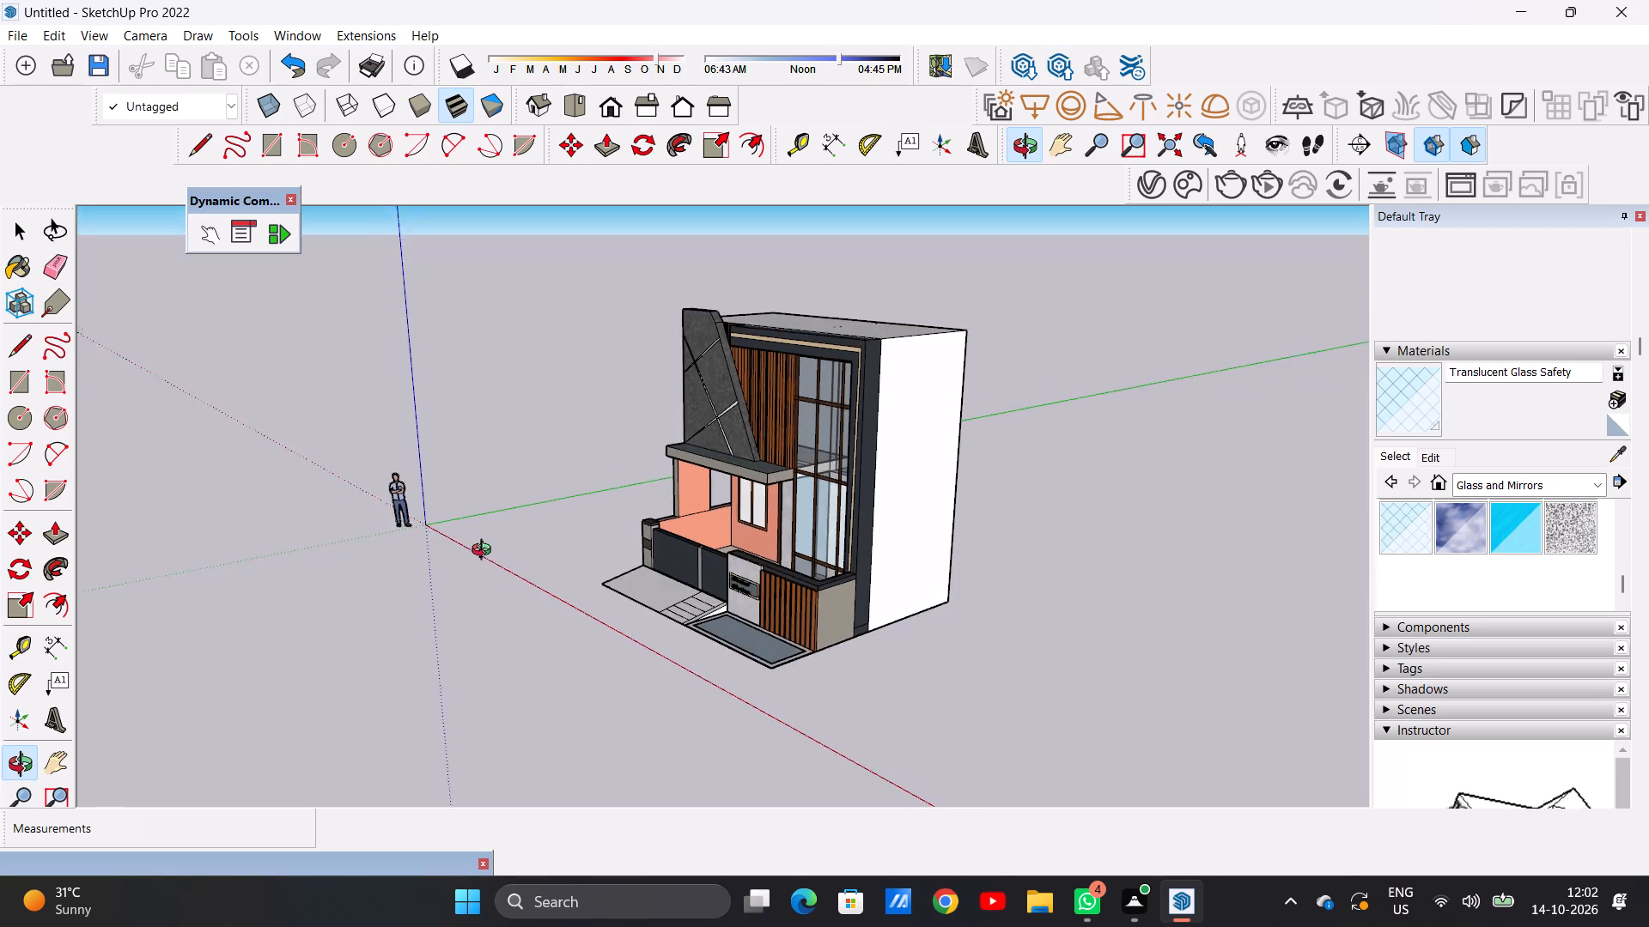
pyautogui.moveTo(485, 552); pyautogui.dragTo(524, 603, button='middle')
pyautogui.scroll(16, 638, 506)
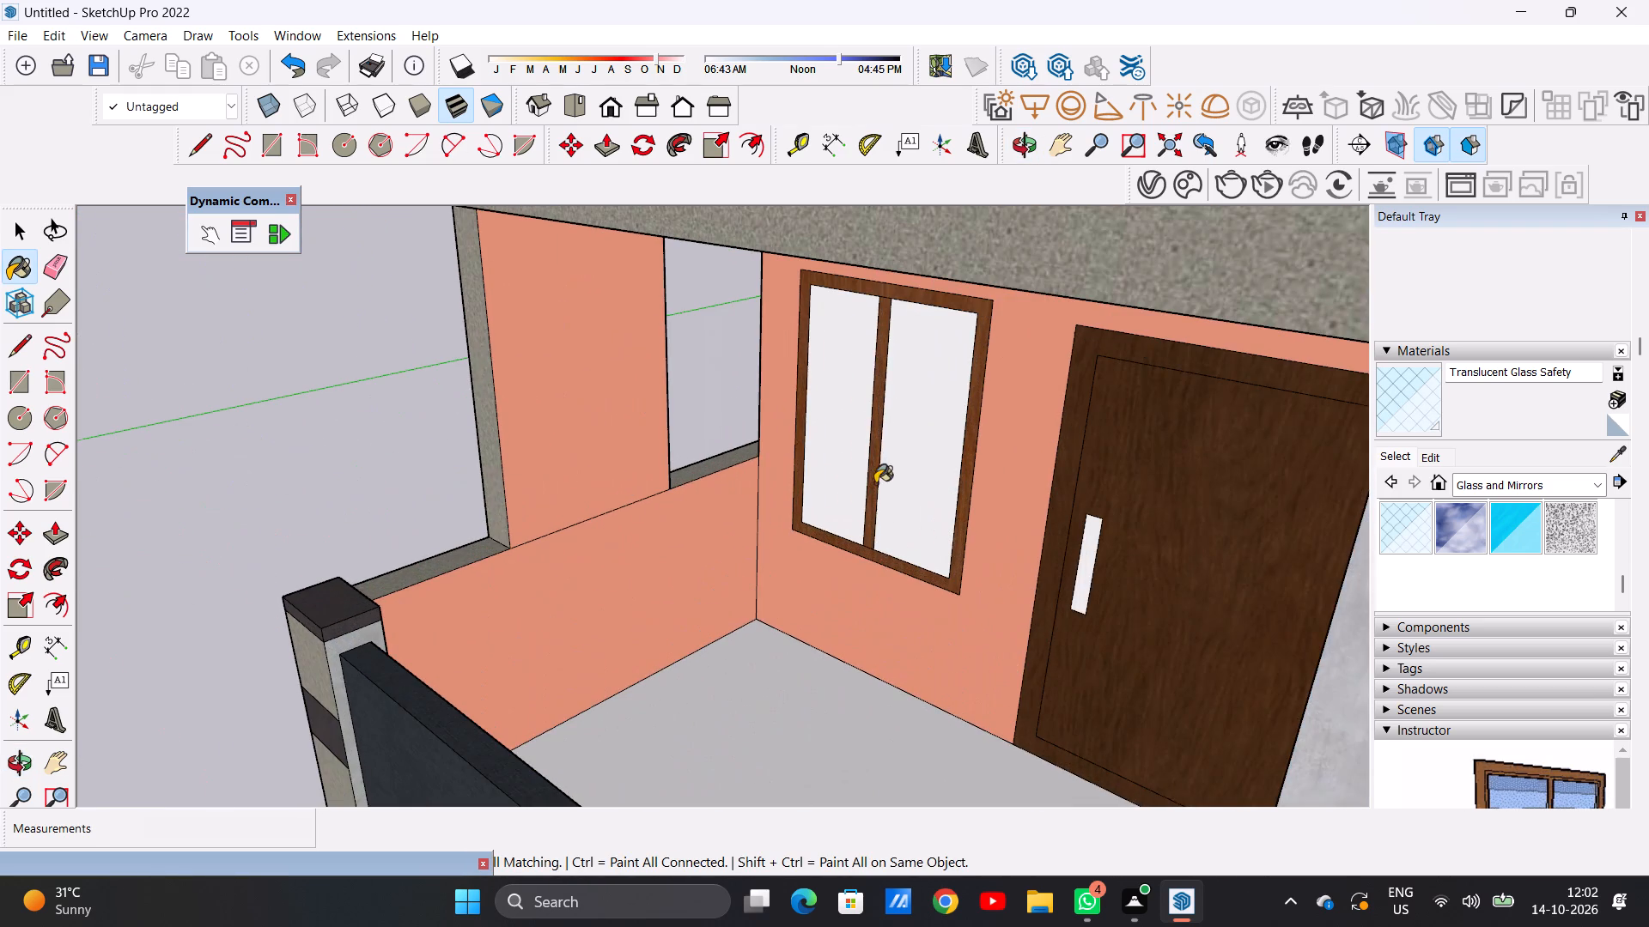
pyautogui.click(841, 479)
pyautogui.click(910, 469)
# Paint the six panes in the top two rows of the tall facade window with Translucent Glass Safety.
pyautogui.scroll(-15, 879, 513)
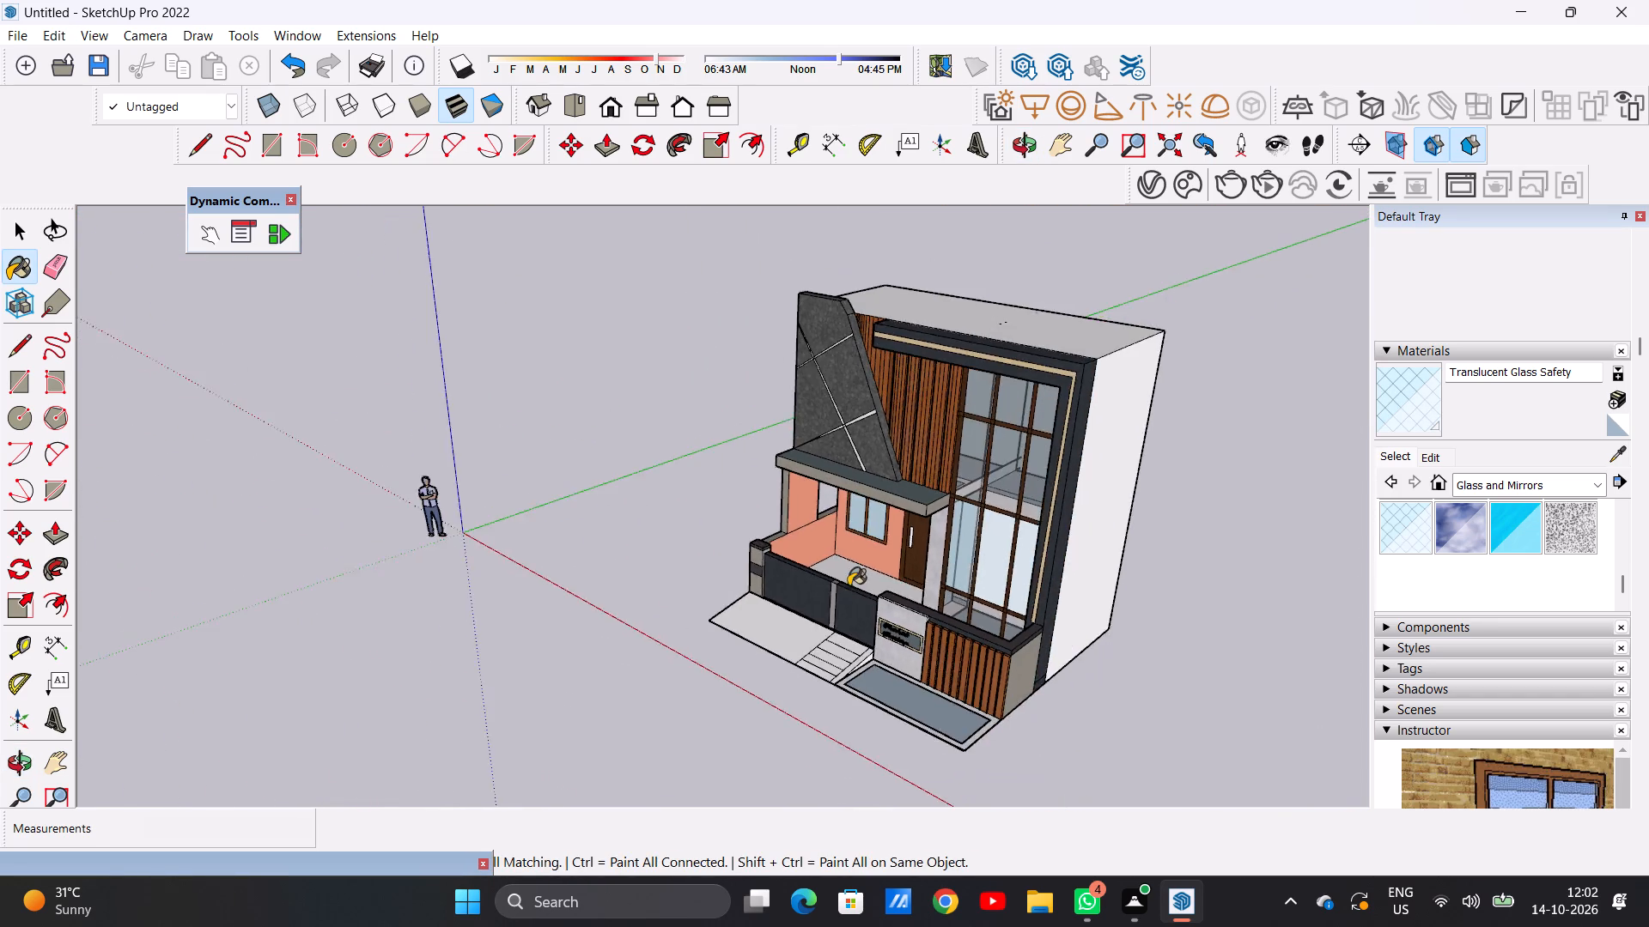
pyautogui.moveTo(849, 586); pyautogui.dragTo(1141, 462, button='middle')
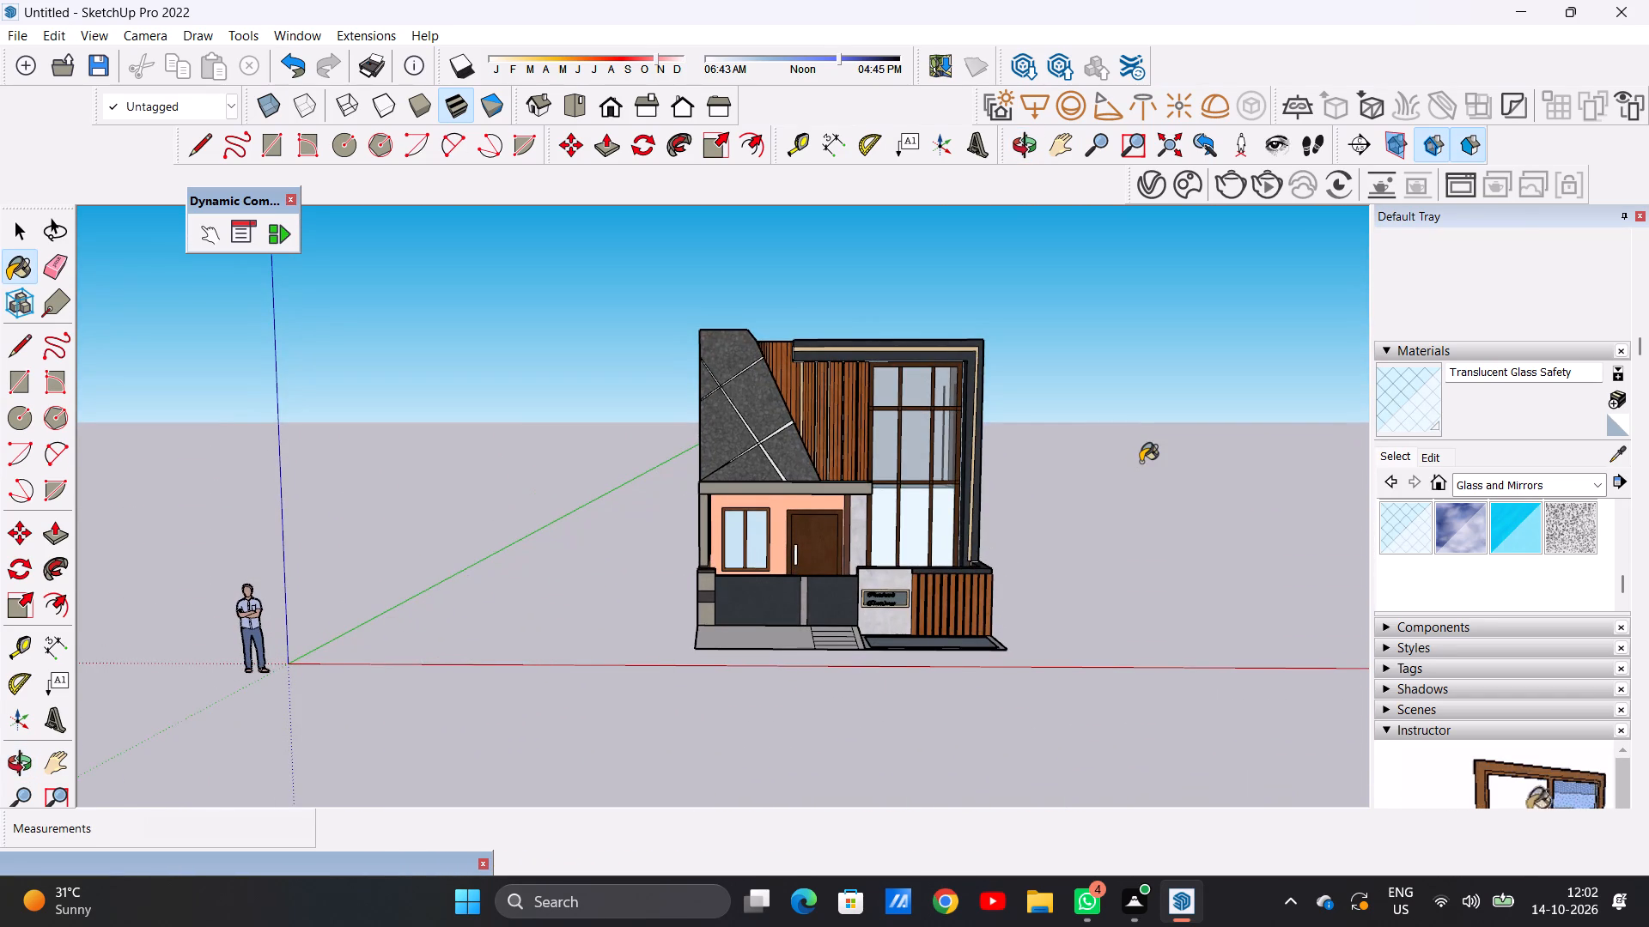
pyautogui.scroll(12, 910, 452)
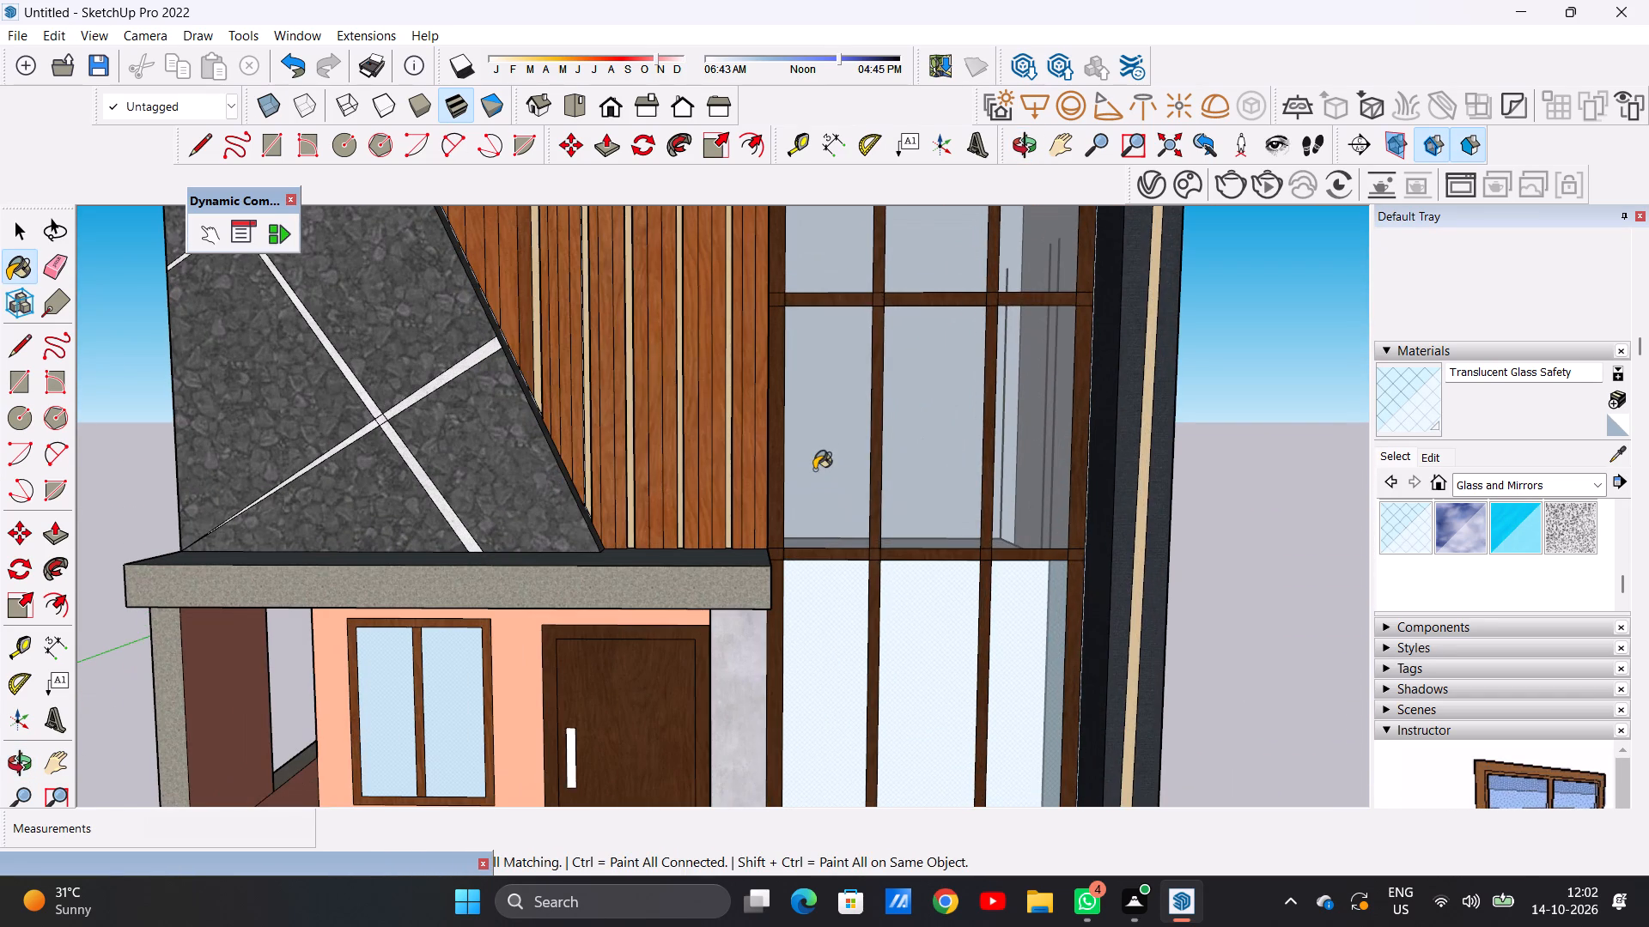
pyautogui.click(829, 451)
pyautogui.click(946, 433)
pyautogui.click(1011, 428)
pyautogui.scroll(-8, 915, 488)
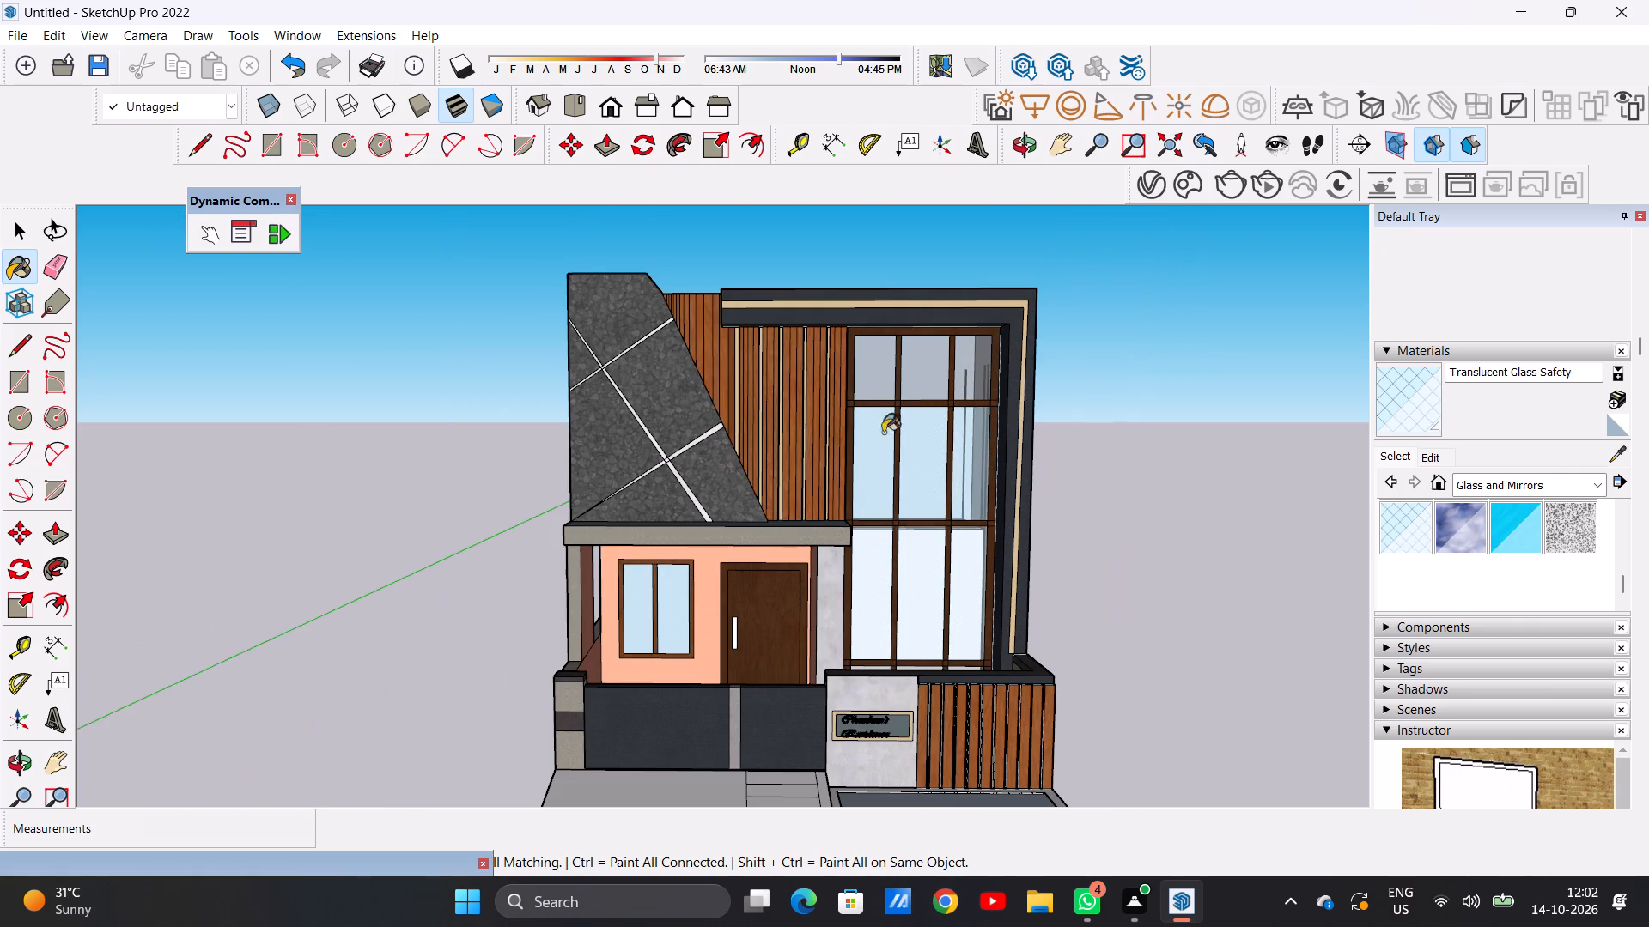
pyautogui.click(874, 367)
pyautogui.click(919, 361)
pyautogui.click(980, 370)
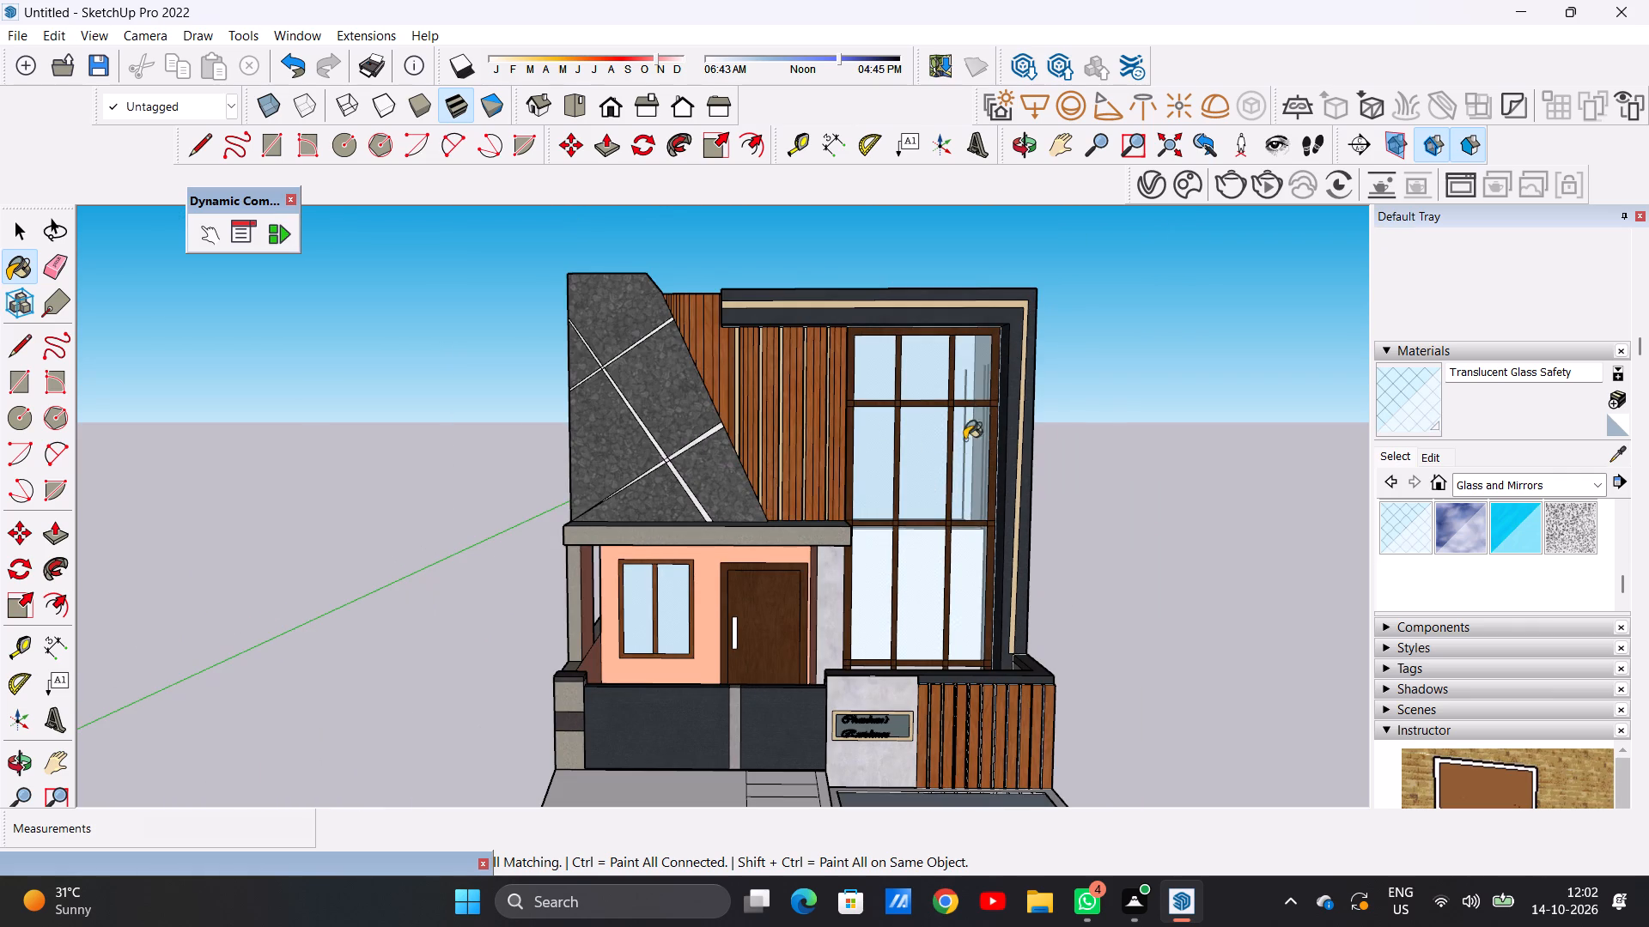
# Paint the three short bottom panes of the facade window with Translucent Glass Safety.
pyautogui.scroll(4, 918, 621)
pyautogui.moveTo(863, 512); pyautogui.dragTo(914, 630, button='middle')
pyautogui.scroll(6, 881, 672)
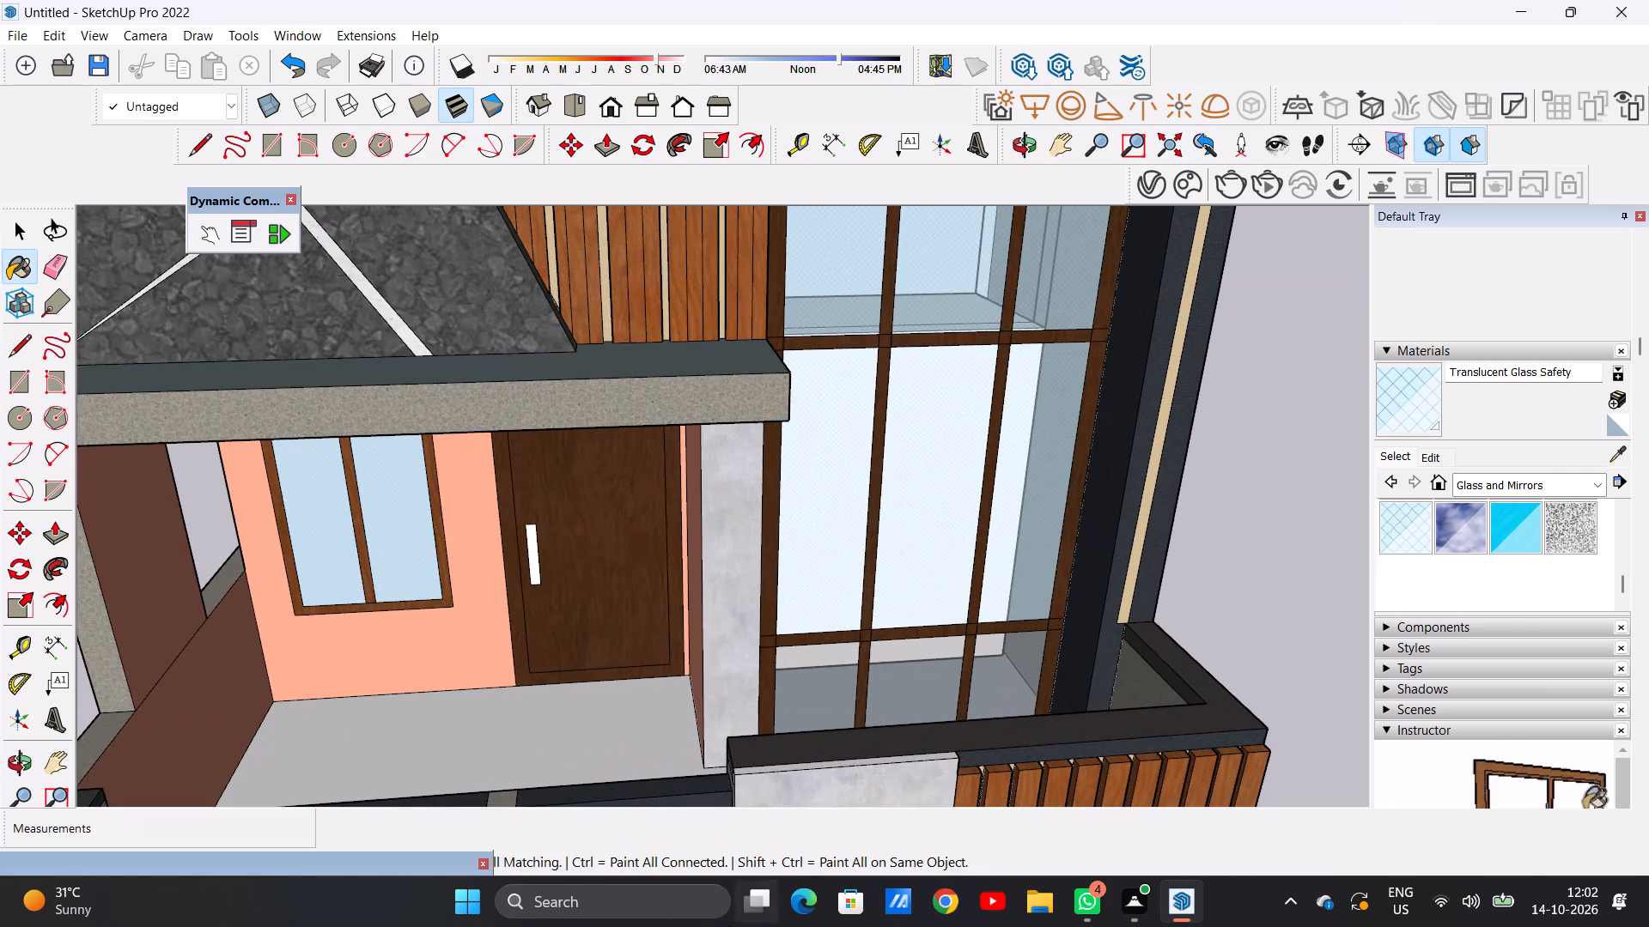
pyautogui.scroll(8, 782, 685)
pyautogui.click(831, 671)
pyautogui.click(987, 647)
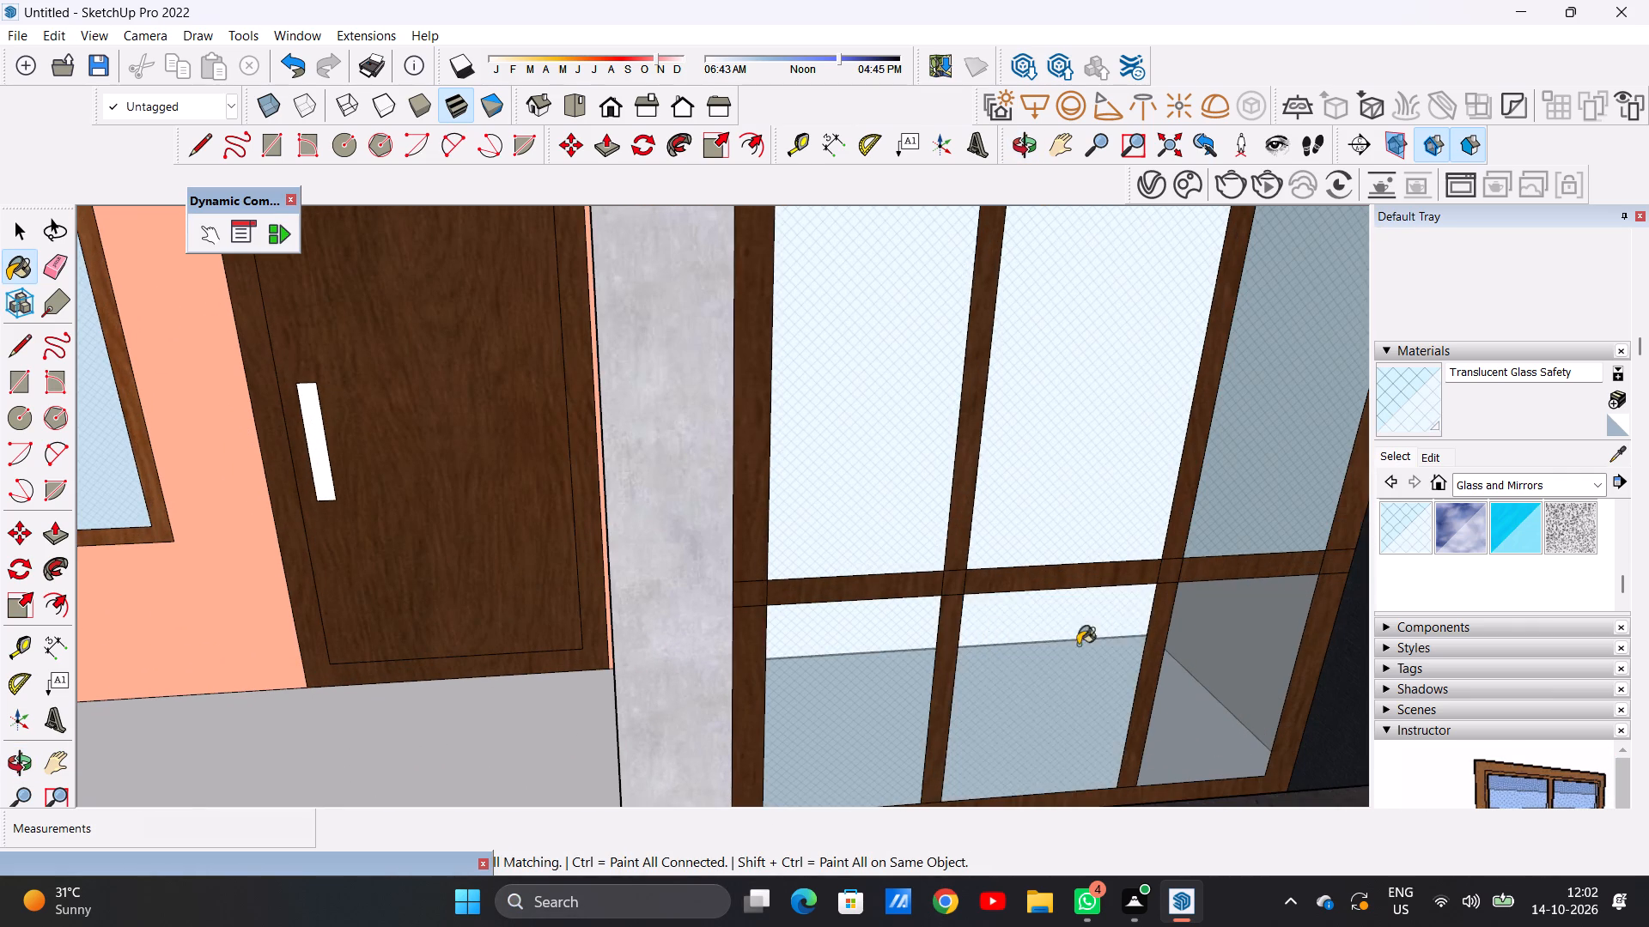
pyautogui.click(1188, 635)
# Examine the glazed windows and the whole house front from several angles and close up.
pyautogui.scroll(-17, 840, 713)
pyautogui.moveTo(905, 606); pyautogui.dragTo(821, 527, button='middle')
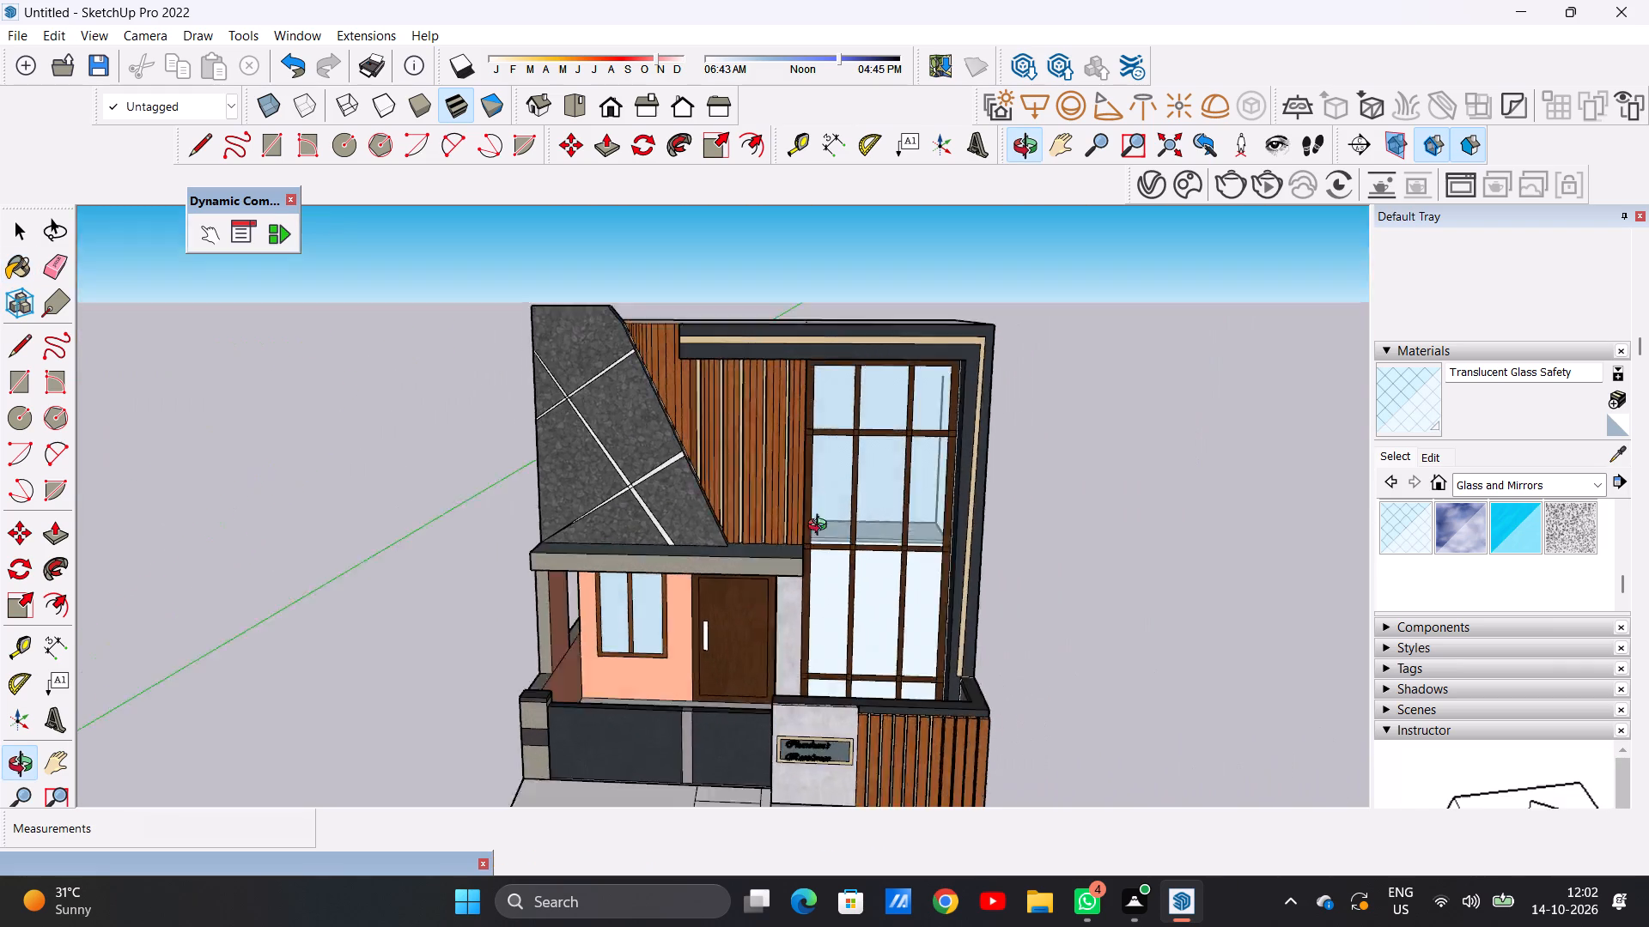
pyautogui.moveTo(821, 527); pyautogui.dragTo(980, 576, button='middle')
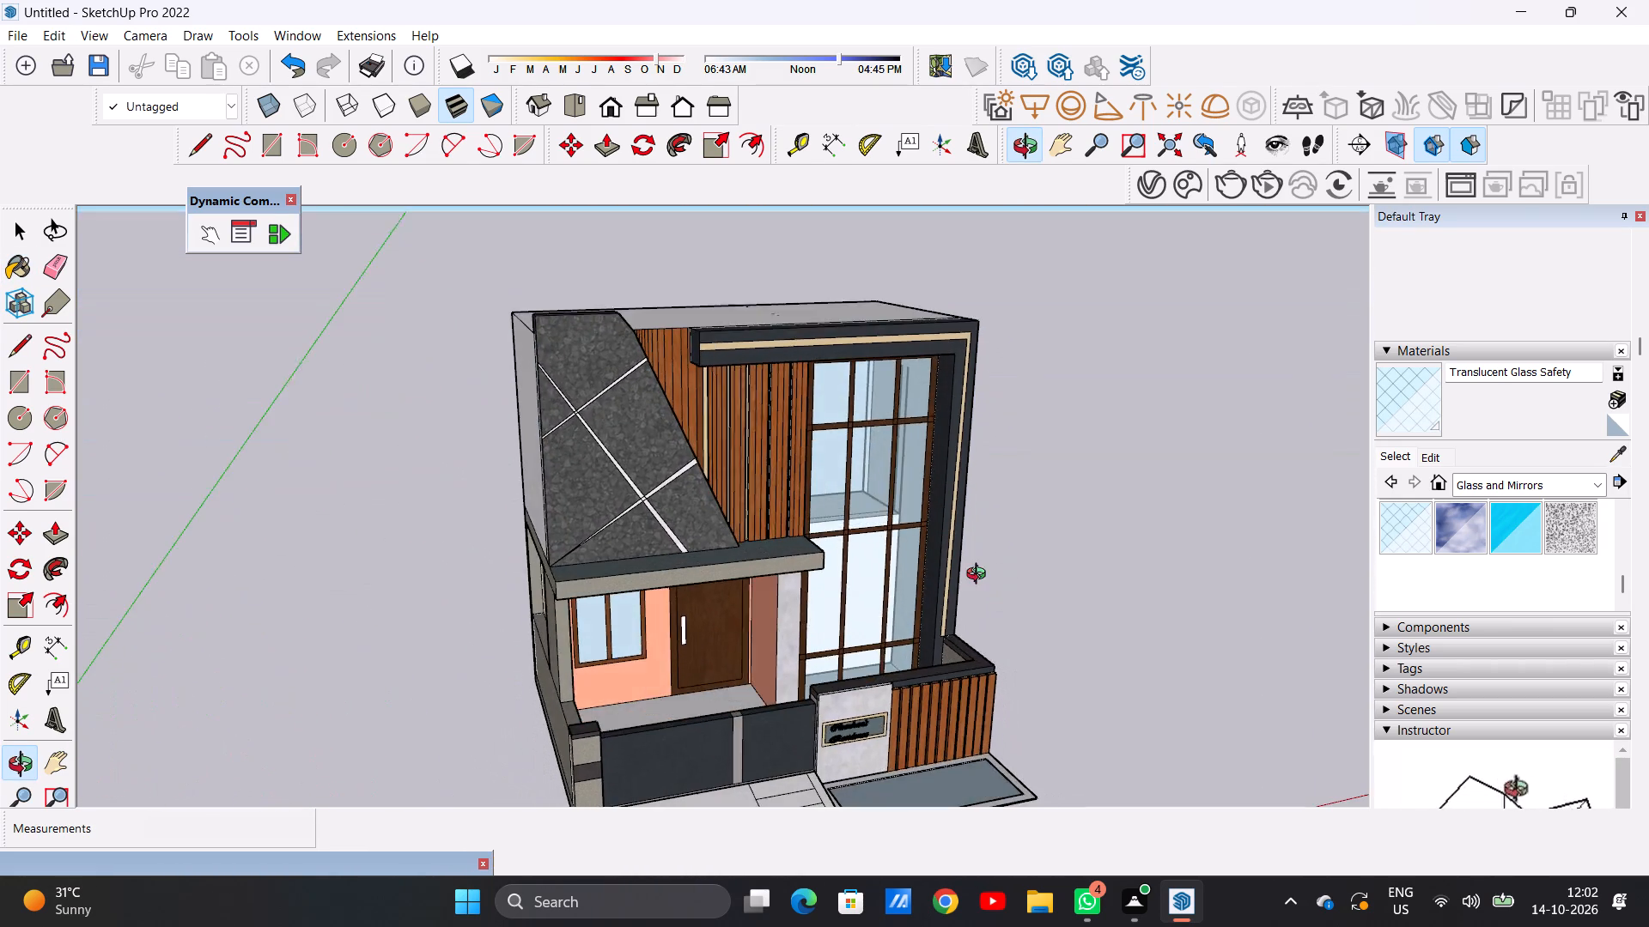
pyautogui.moveTo(980, 576); pyautogui.dragTo(738, 559, button='middle')
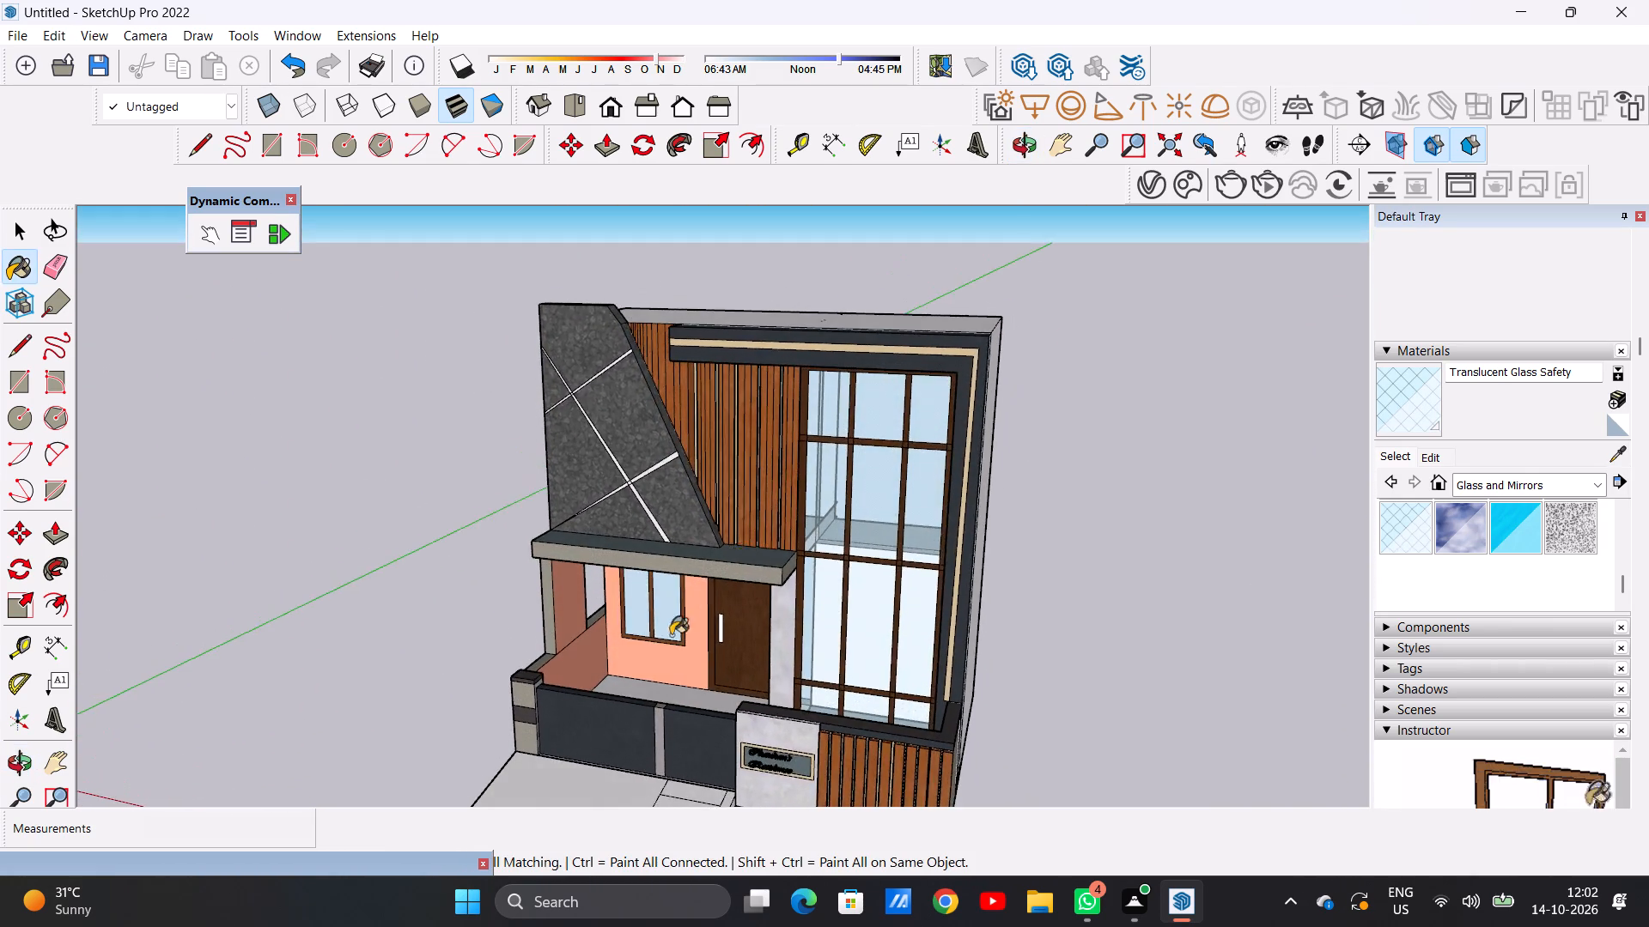
pyautogui.scroll(20, 654, 645)
pyautogui.scroll(11, 654, 645)
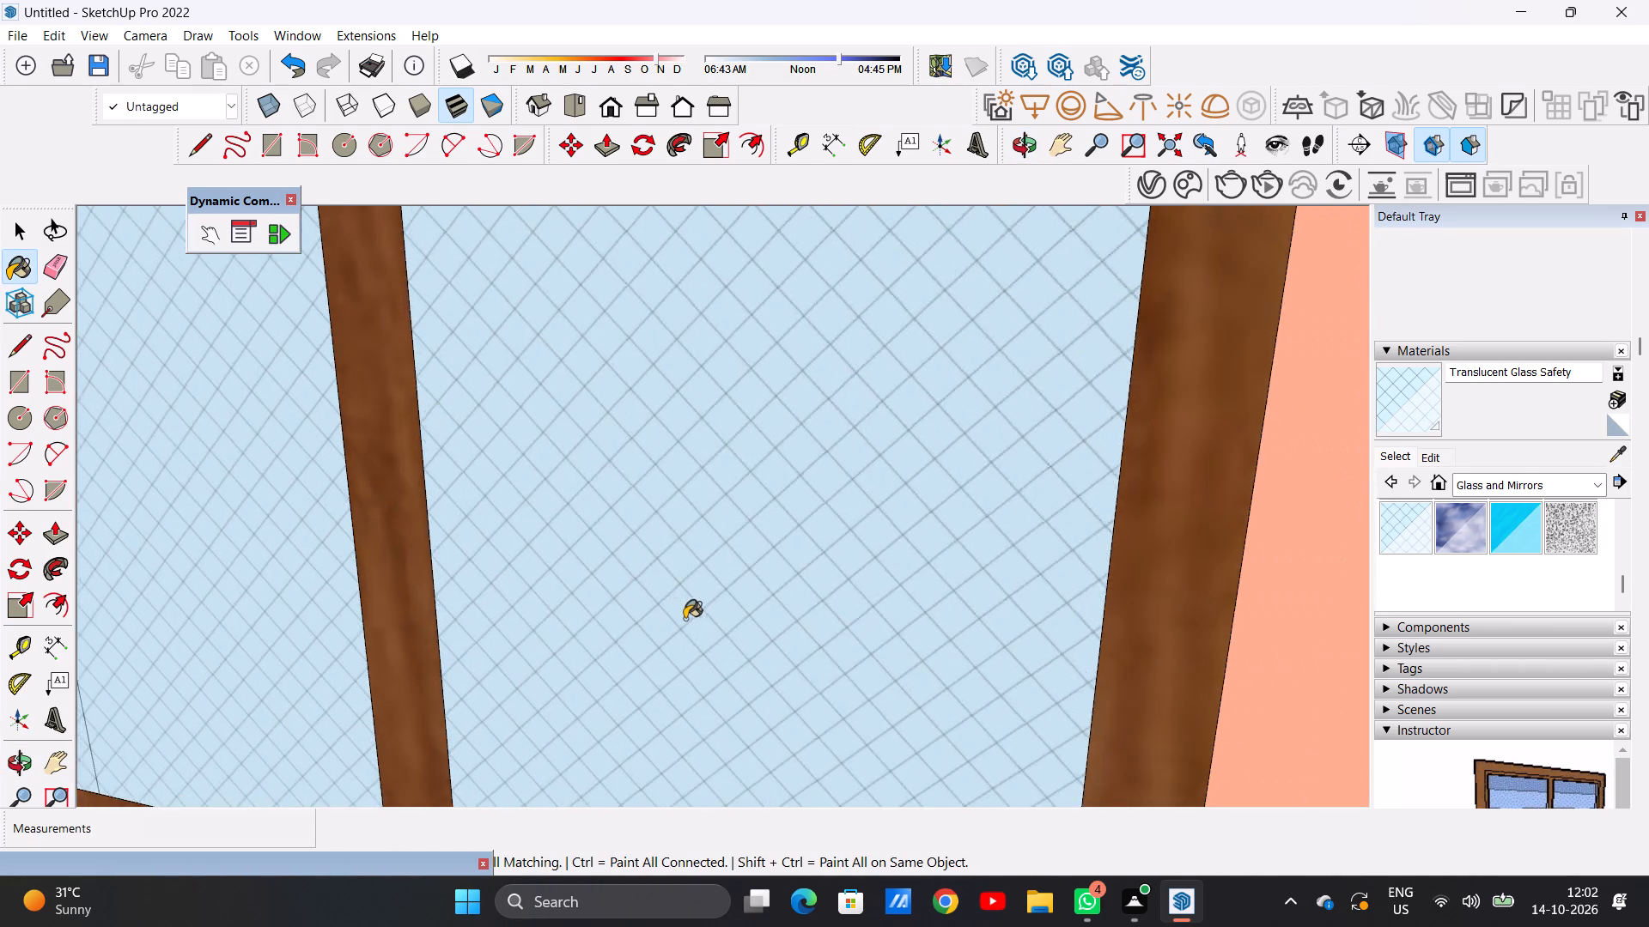
pyautogui.scroll(-20, 690, 663)
pyautogui.scroll(-15, 690, 663)
pyautogui.moveTo(840, 812); pyautogui.dragTo(905, 672, button='middle')
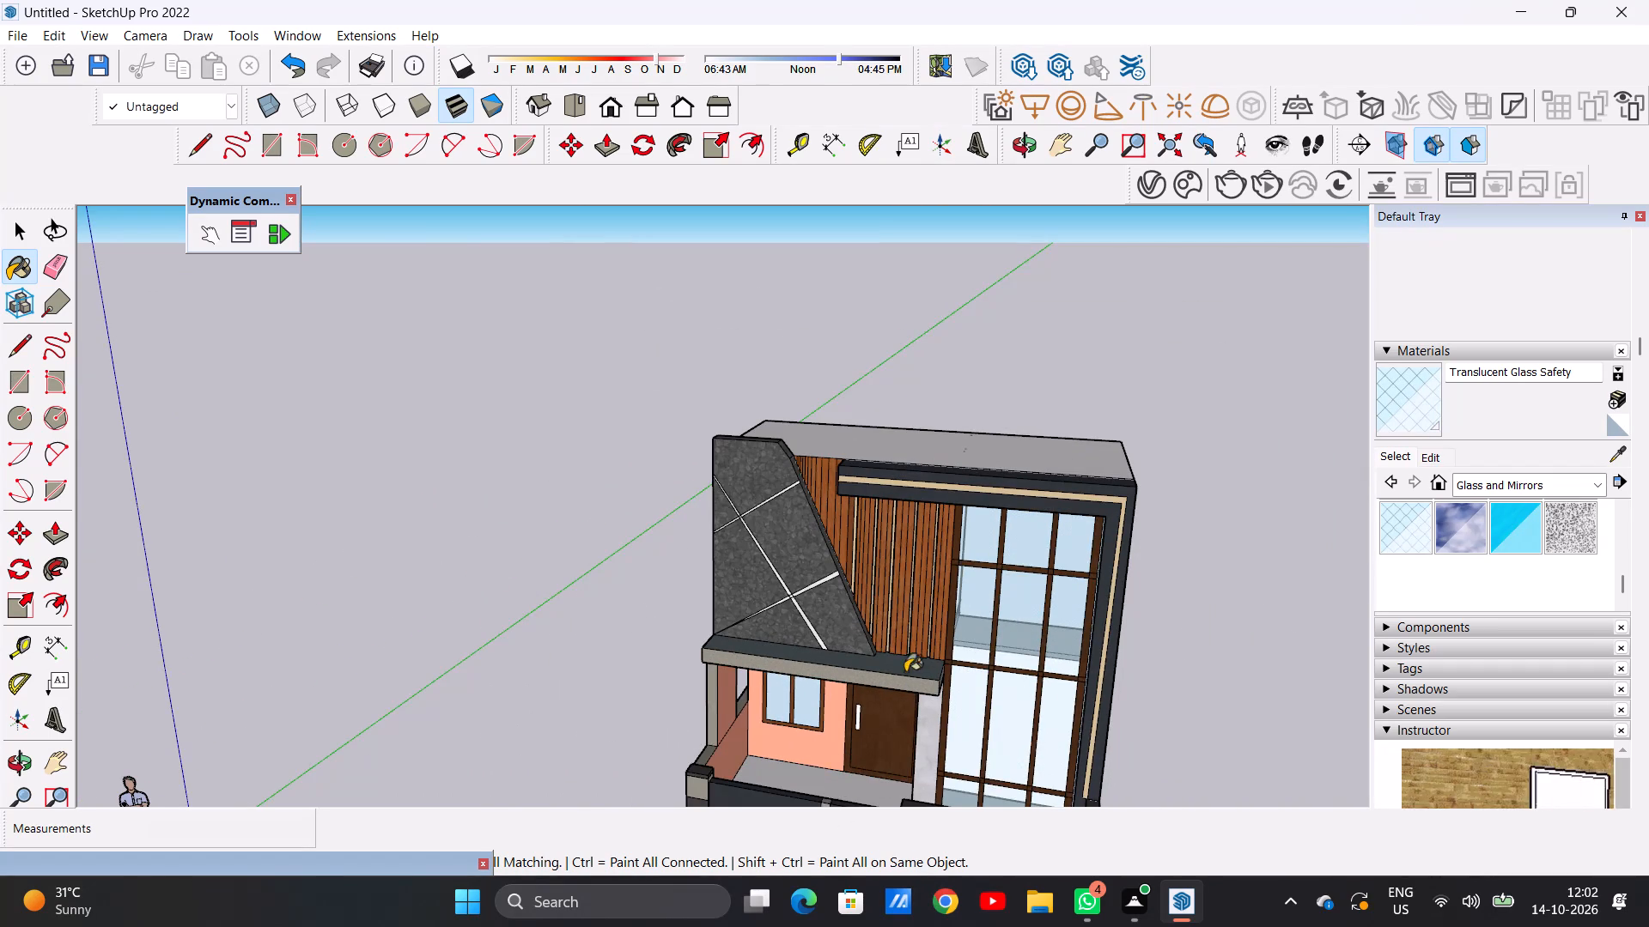
pyautogui.moveTo(905, 672); pyautogui.dragTo(912, 663, button='middle')
pyautogui.moveTo(813, 764); pyautogui.dragTo(848, 583, button='middle')
pyautogui.scroll(-11, 841, 589)
pyautogui.scroll(5, 904, 645)
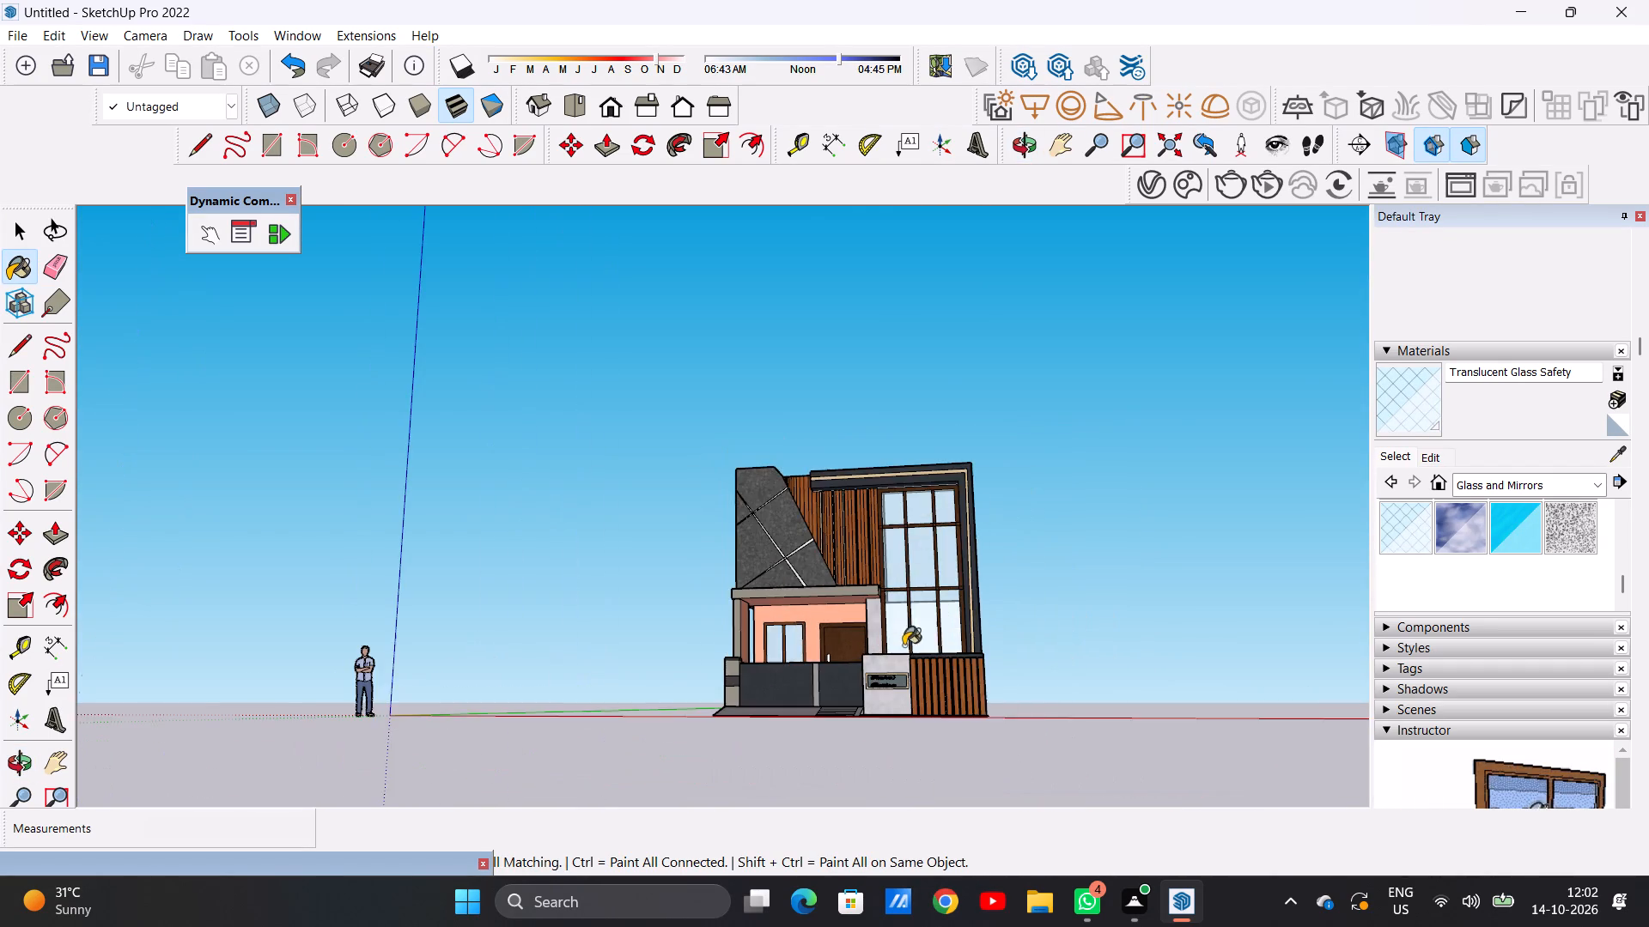
pyautogui.moveTo(904, 650); pyautogui.dragTo(953, 839, button='middle')
pyautogui.scroll(8, 932, 712)
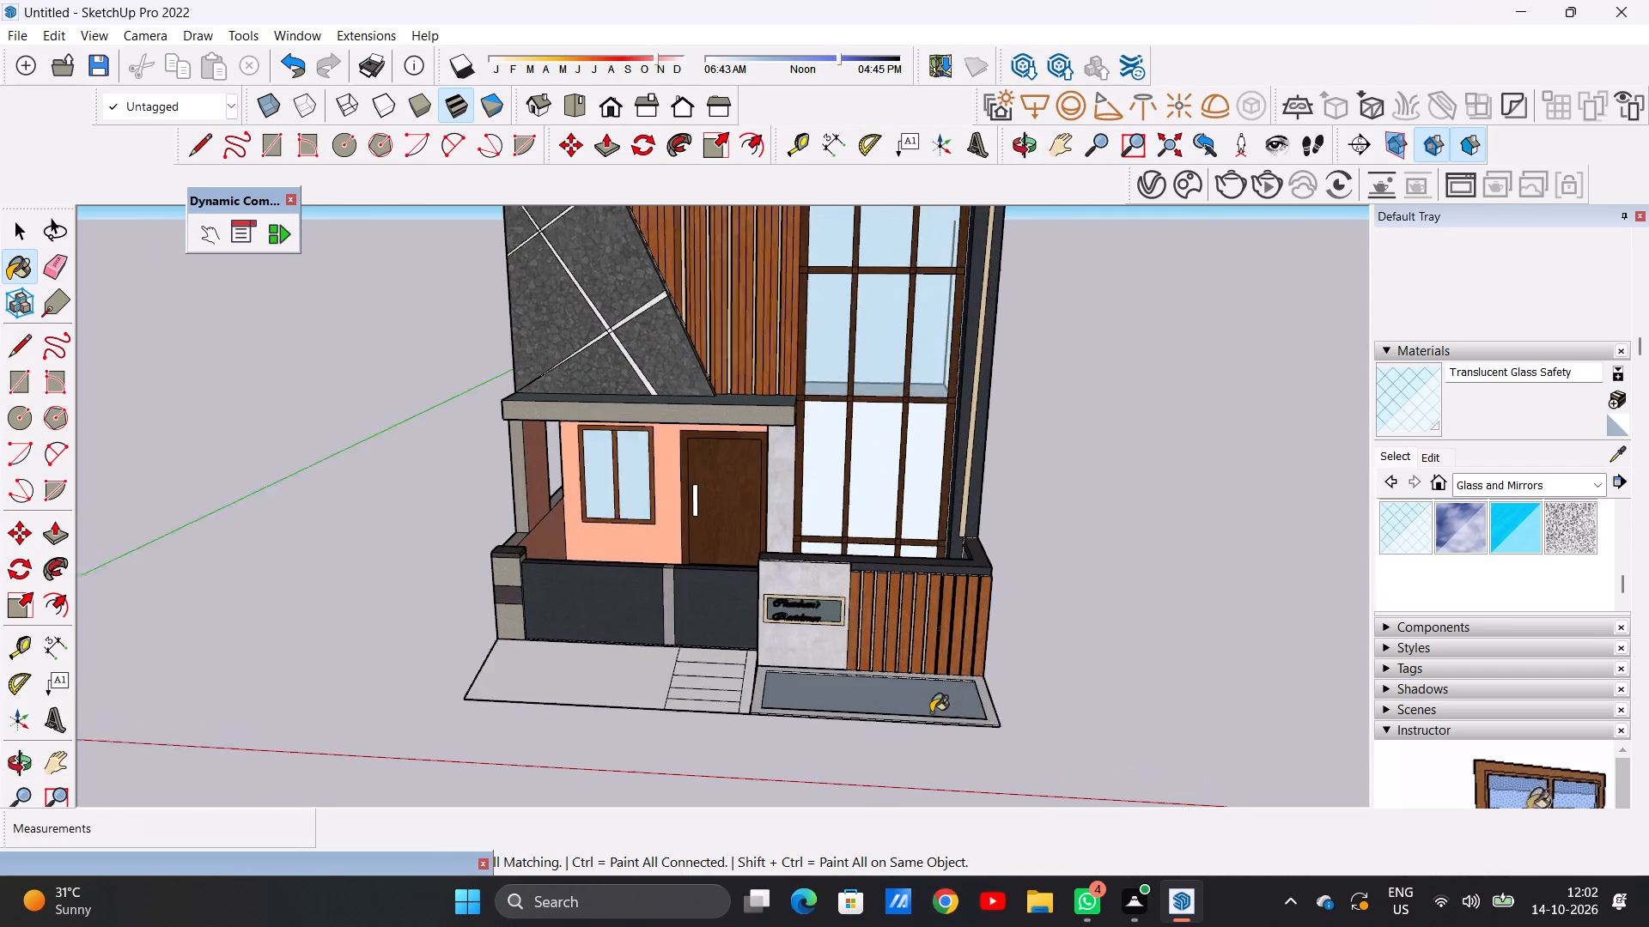
pyautogui.scroll(1, 931, 712)
pyautogui.scroll(-8, 851, 692)
pyautogui.press('space')
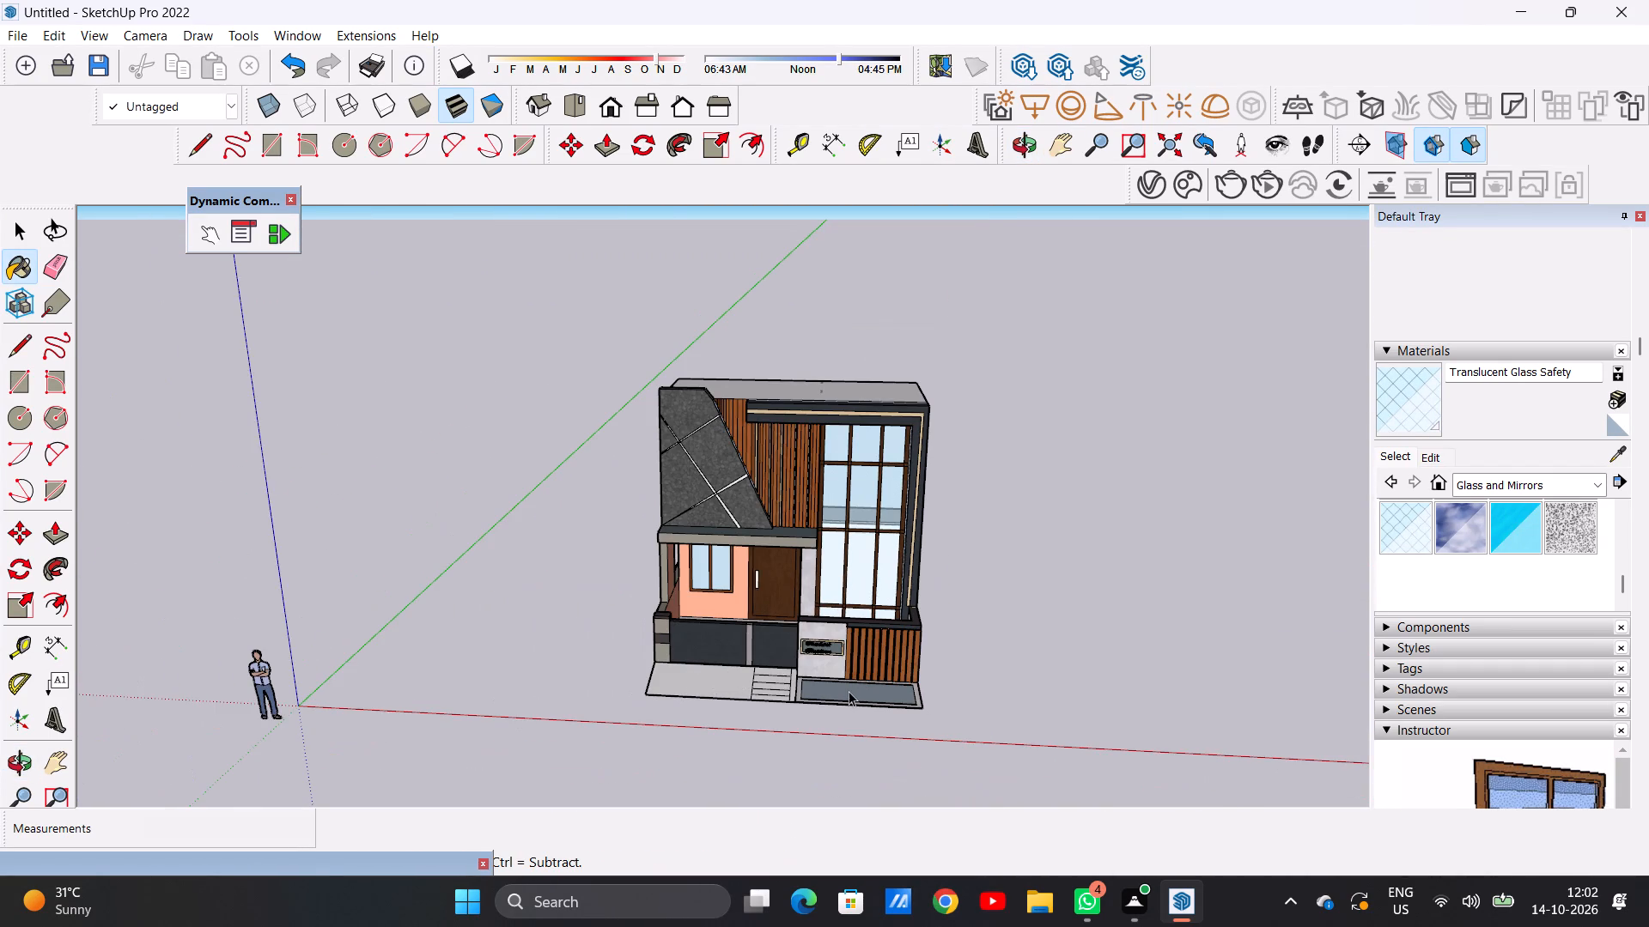
# Paint the border around the front garden bed, including its front edge, with Translucent Resin Crush Gray.
pyautogui.scroll(9, 868, 708)
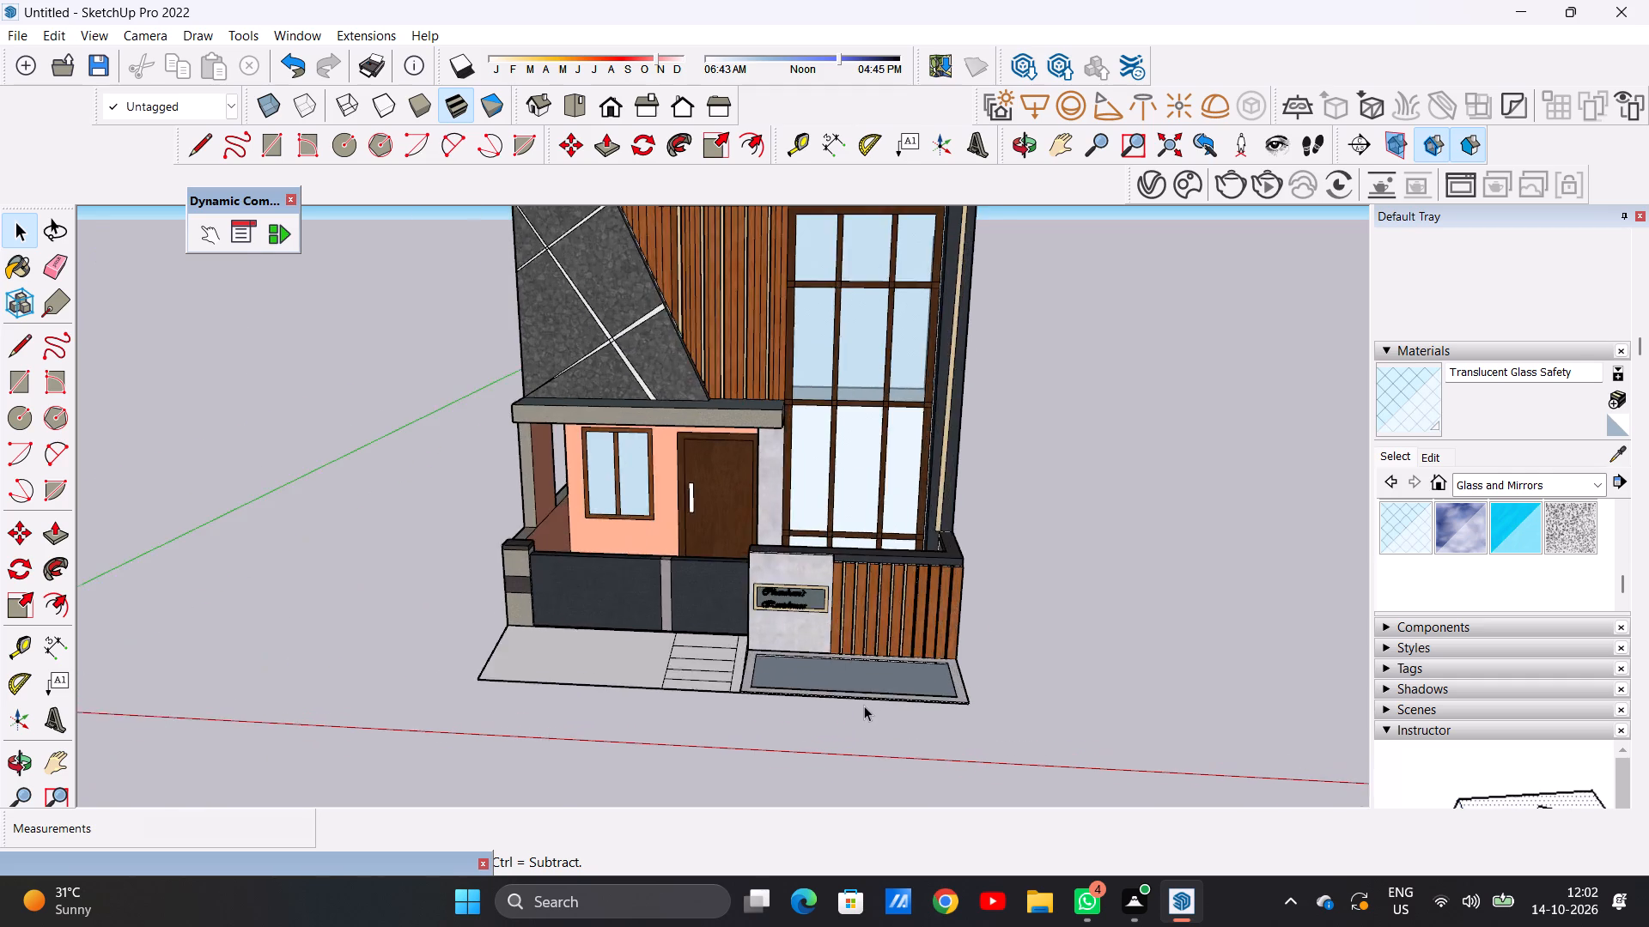
pyautogui.scroll(5, 864, 706)
pyautogui.moveTo(845, 610); pyautogui.dragTo(867, 723, button='middle')
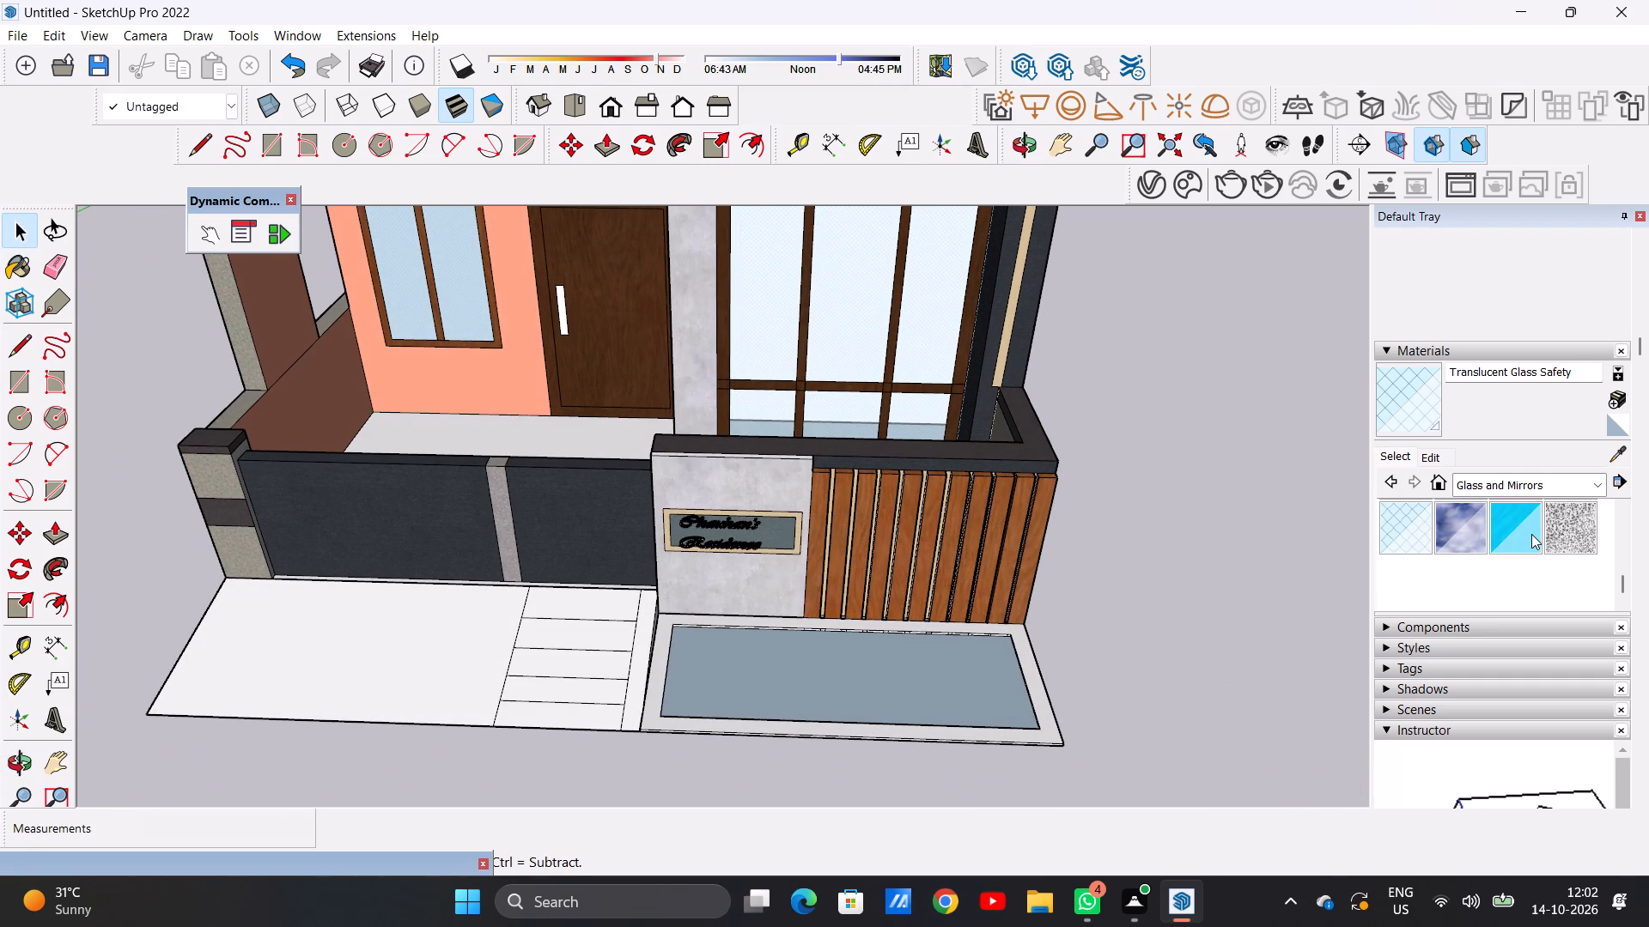
pyautogui.scroll(1, 1537, 542)
pyautogui.scroll(-1, 1555, 530)
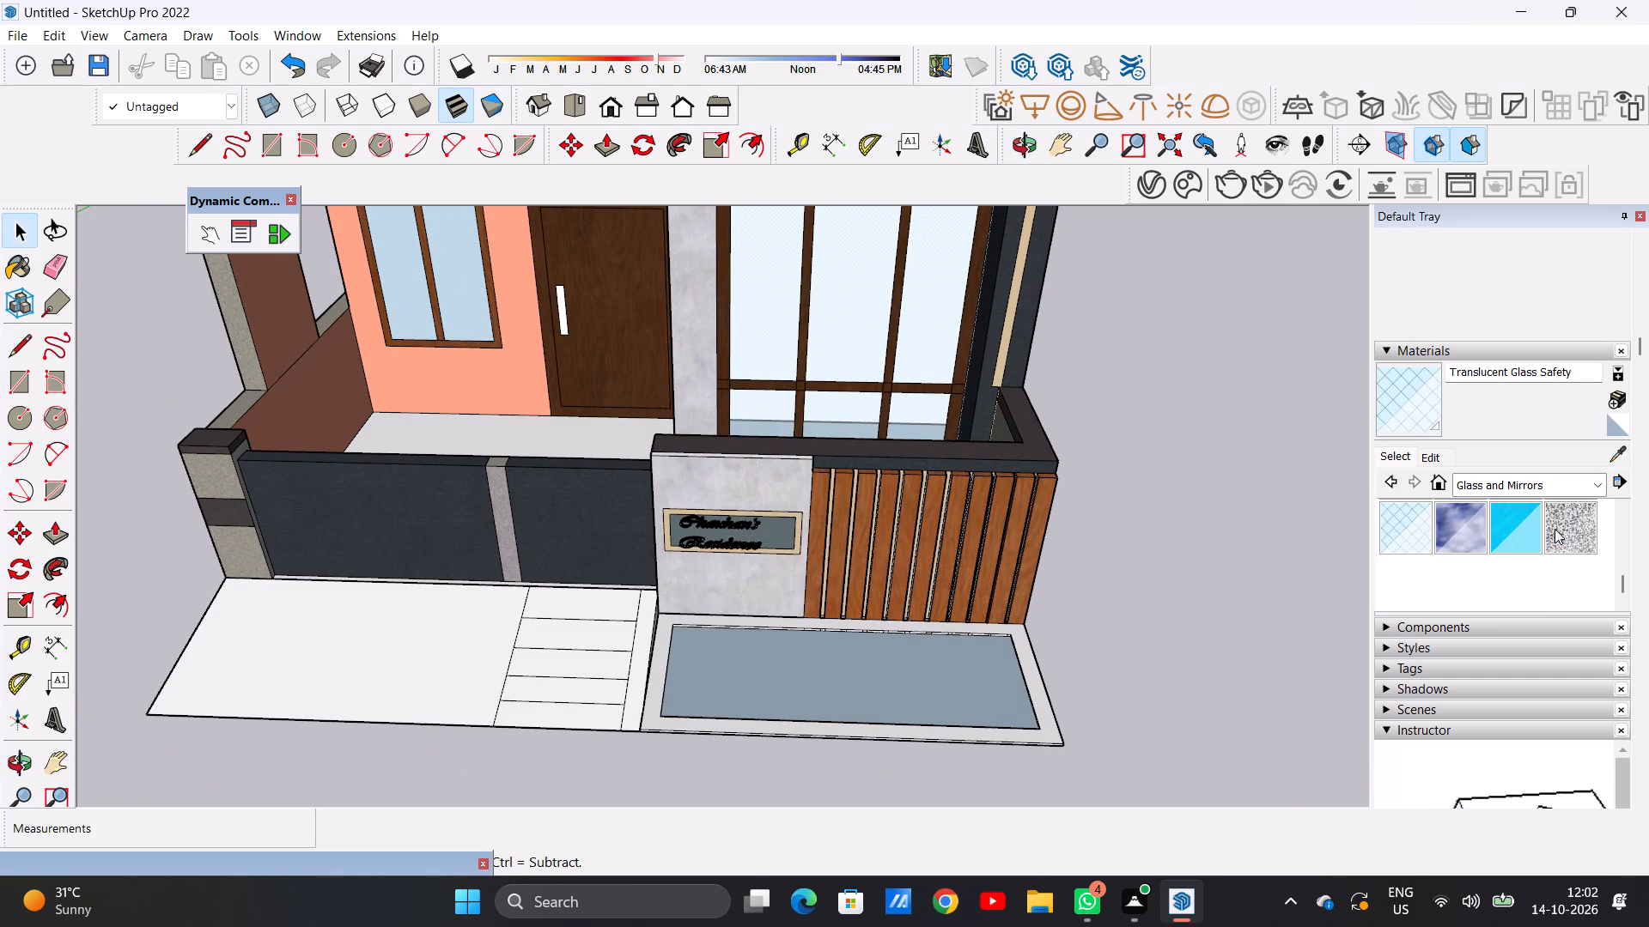
pyautogui.click(1558, 522)
pyautogui.scroll(11, 704, 698)
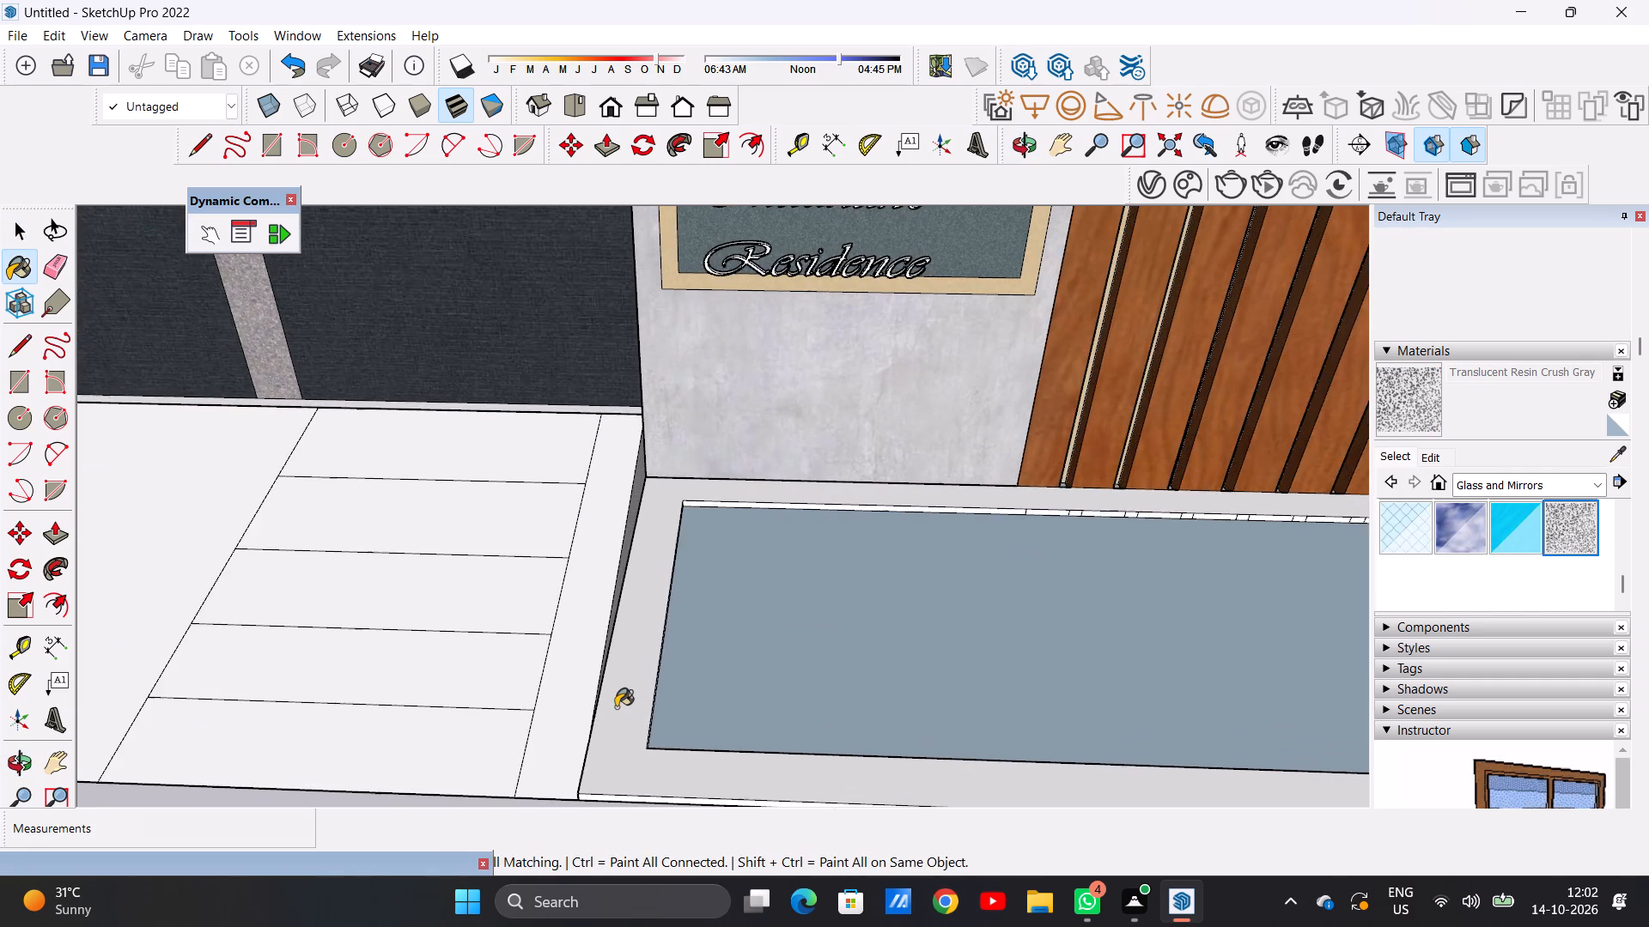
pyautogui.click(616, 707)
pyautogui.scroll(-10, 652, 705)
pyautogui.moveTo(765, 696); pyautogui.dragTo(765, 655, button='middle')
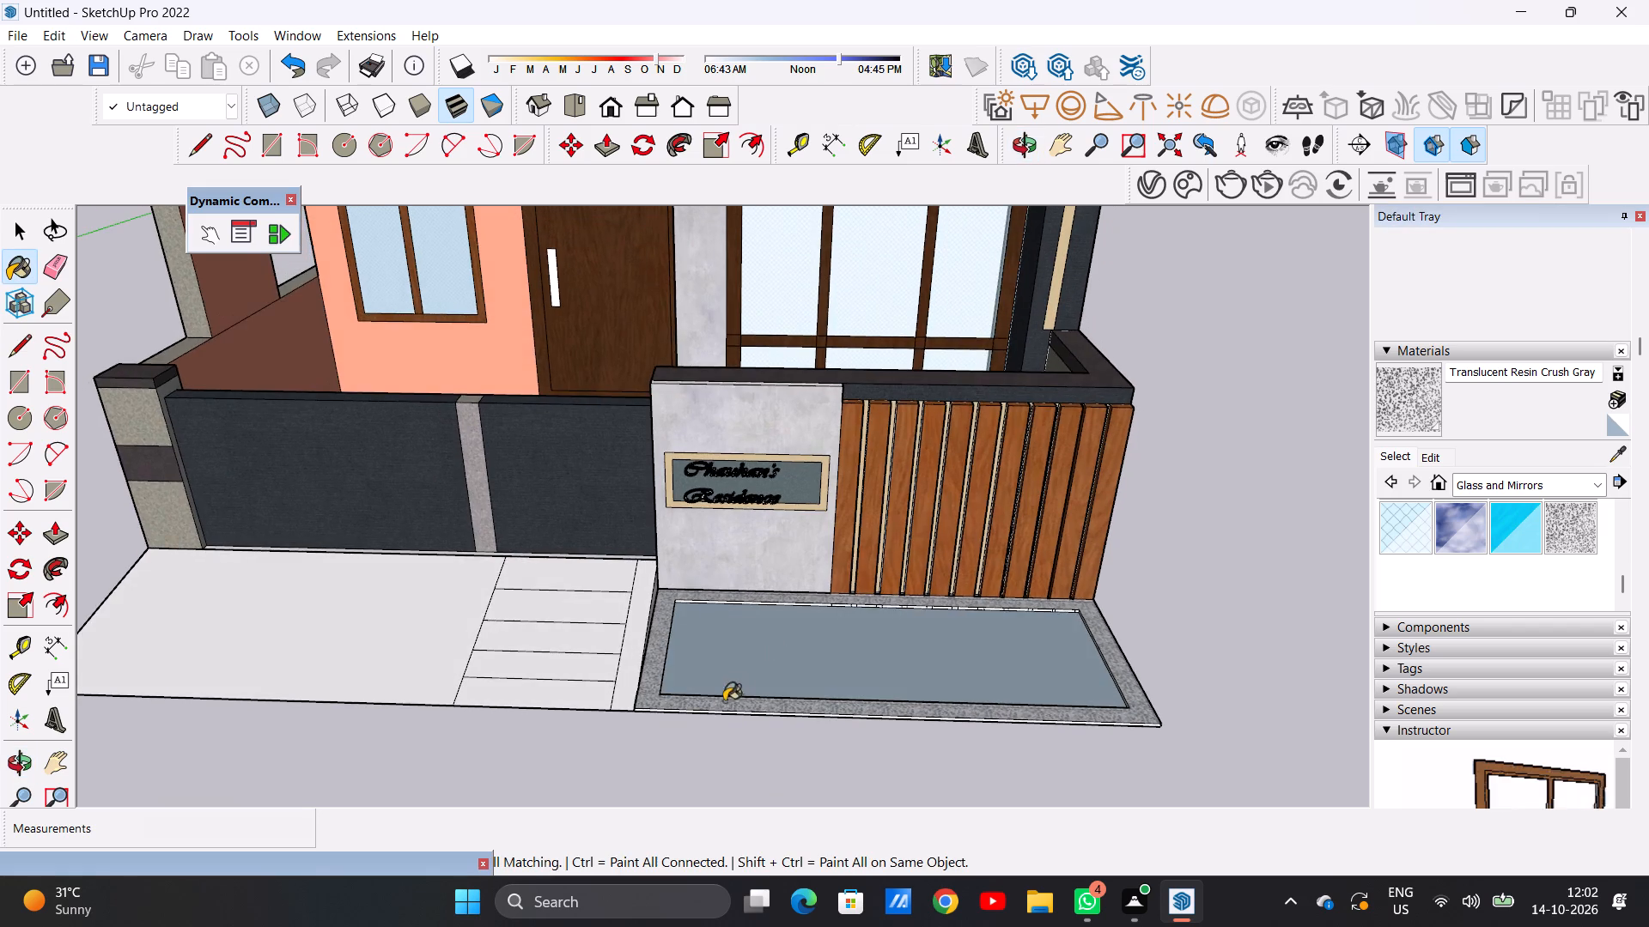
pyautogui.scroll(19, 707, 712)
pyautogui.click(690, 700)
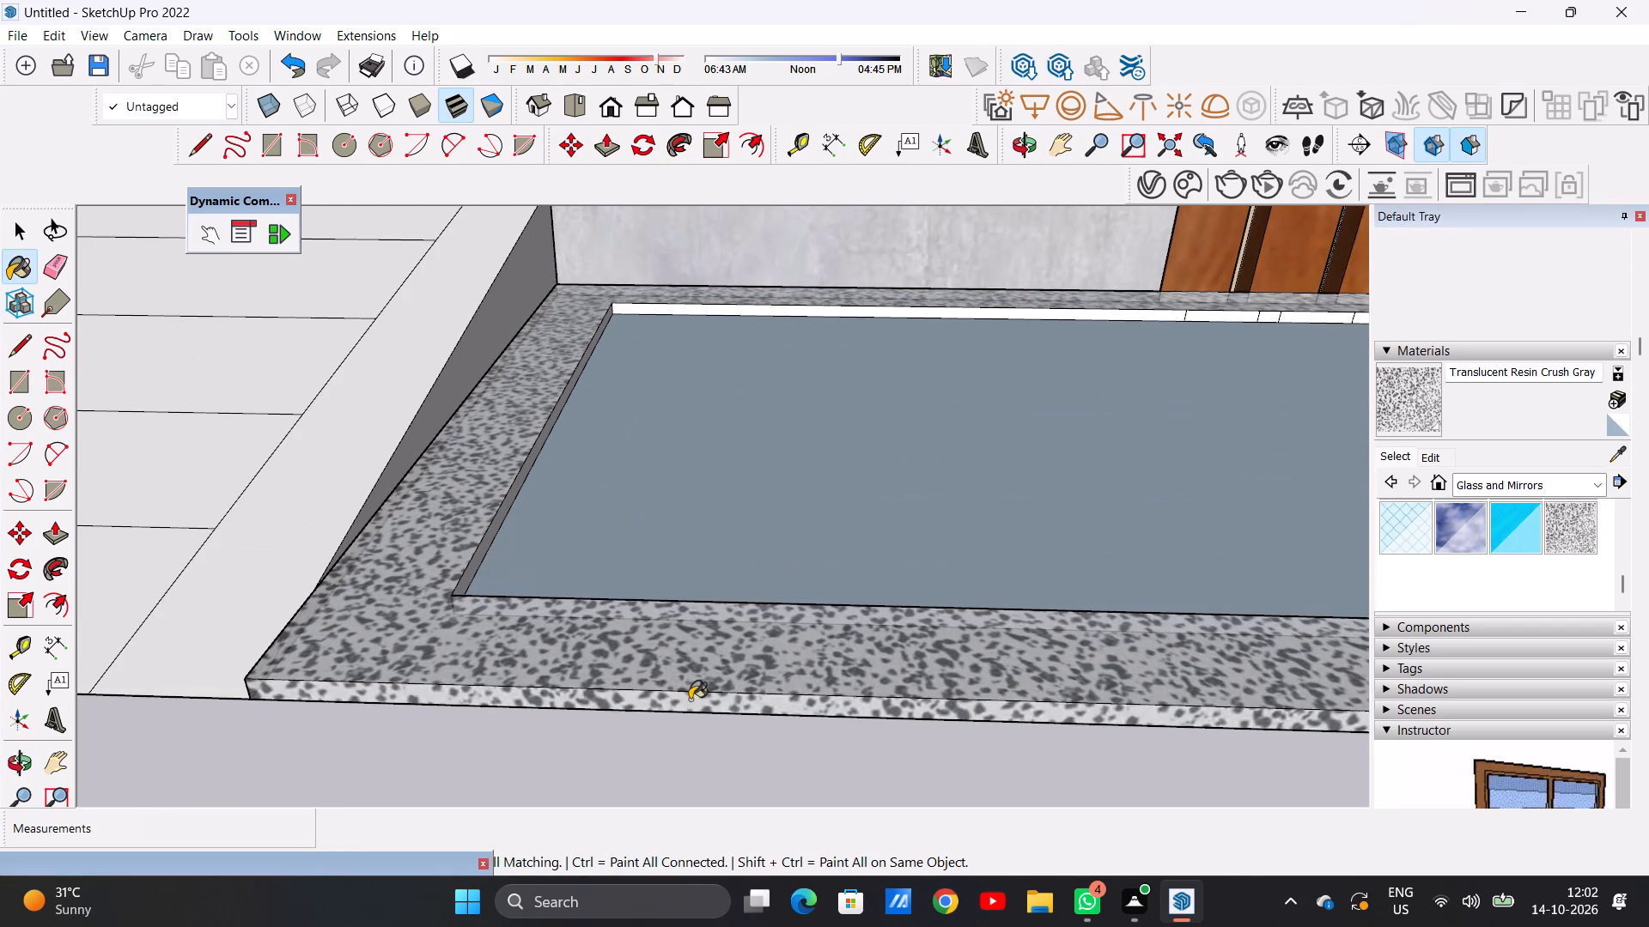
pyautogui.scroll(-20, 691, 700)
pyautogui.scroll(-2, 691, 700)
# Paint the surface inside the front garden bed's border with Grass Dark Green from the Landscaping, Fencing and Vegetation materials.
pyautogui.scroll(7, 831, 689)
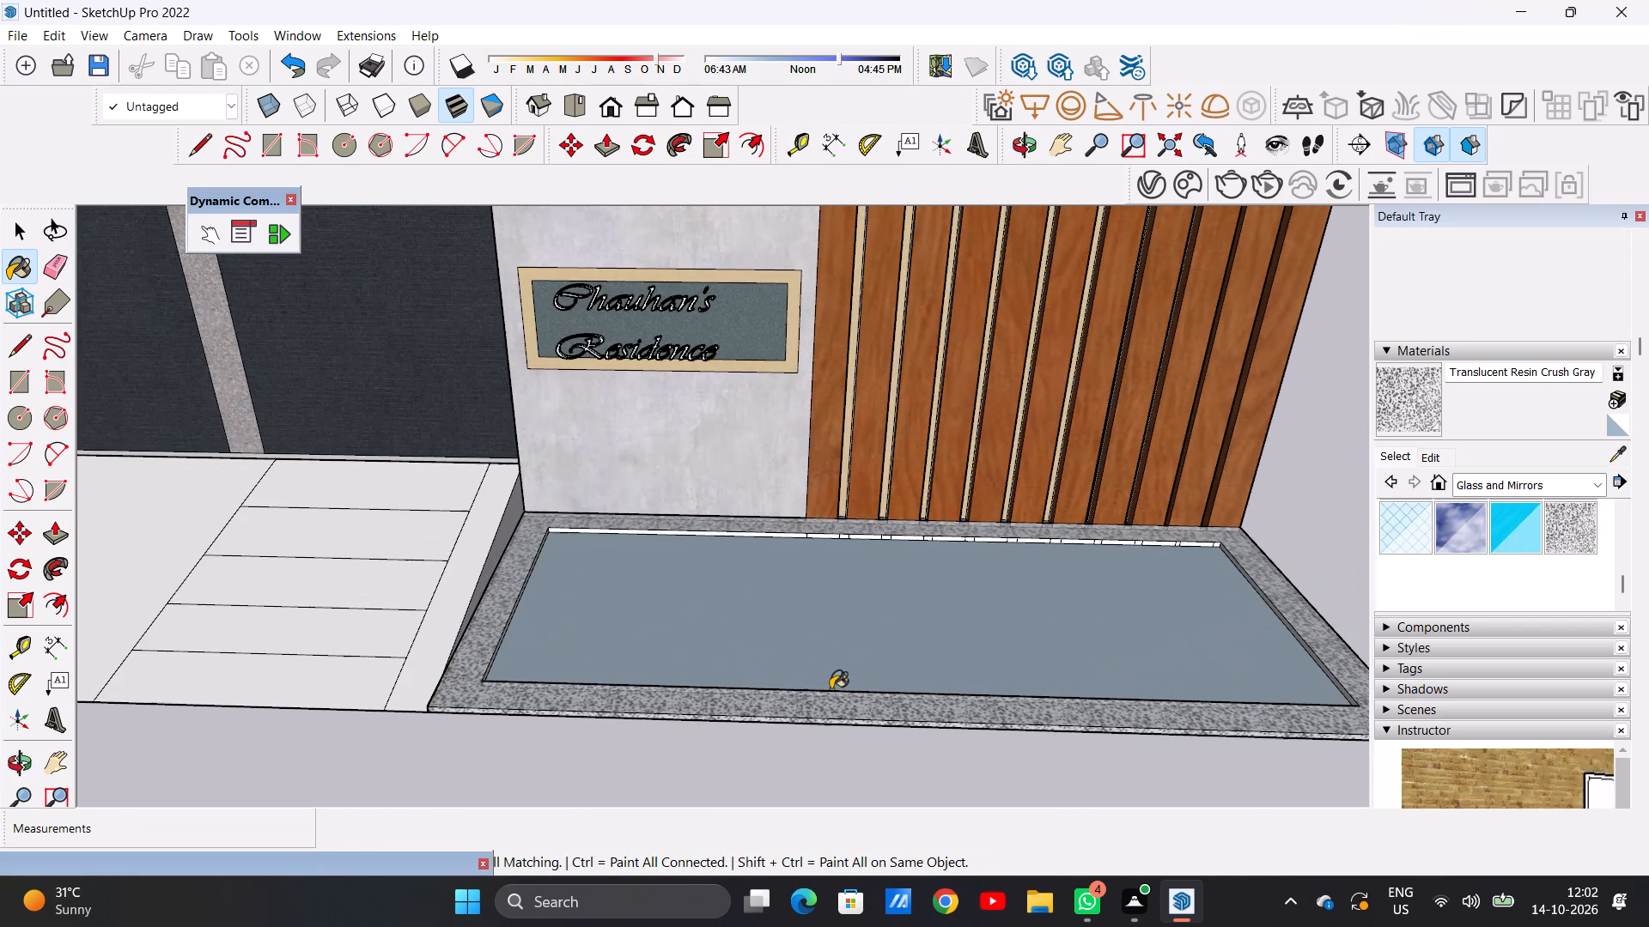
pyautogui.click(1606, 483)
pyautogui.click(1537, 613)
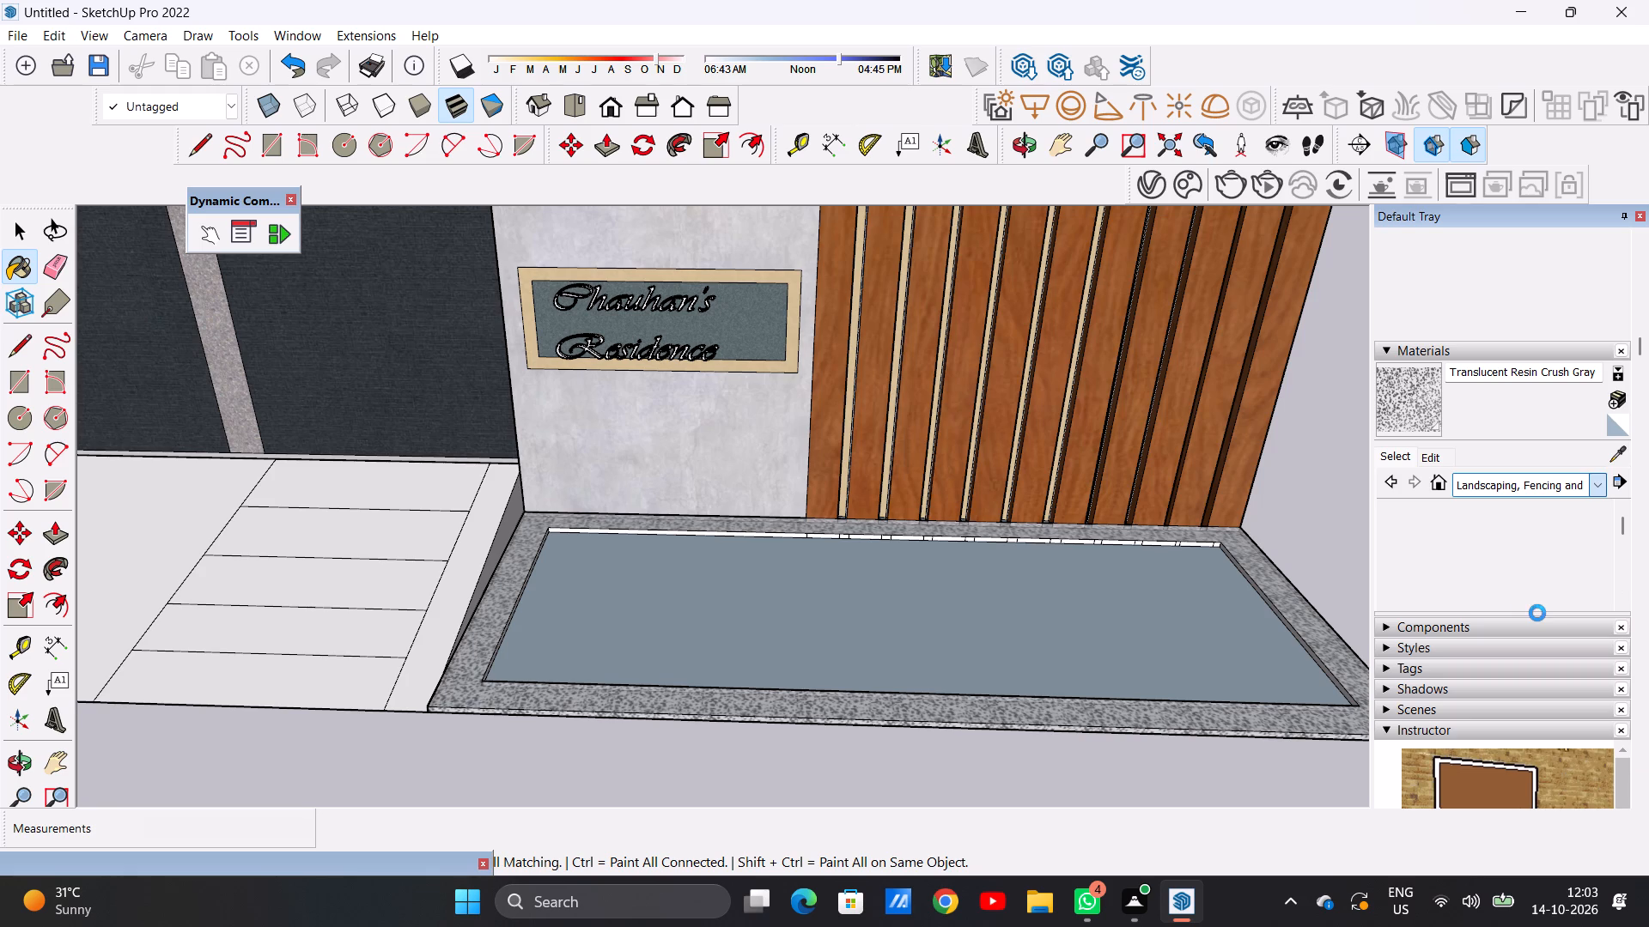
pyautogui.scroll(-2, 1501, 590)
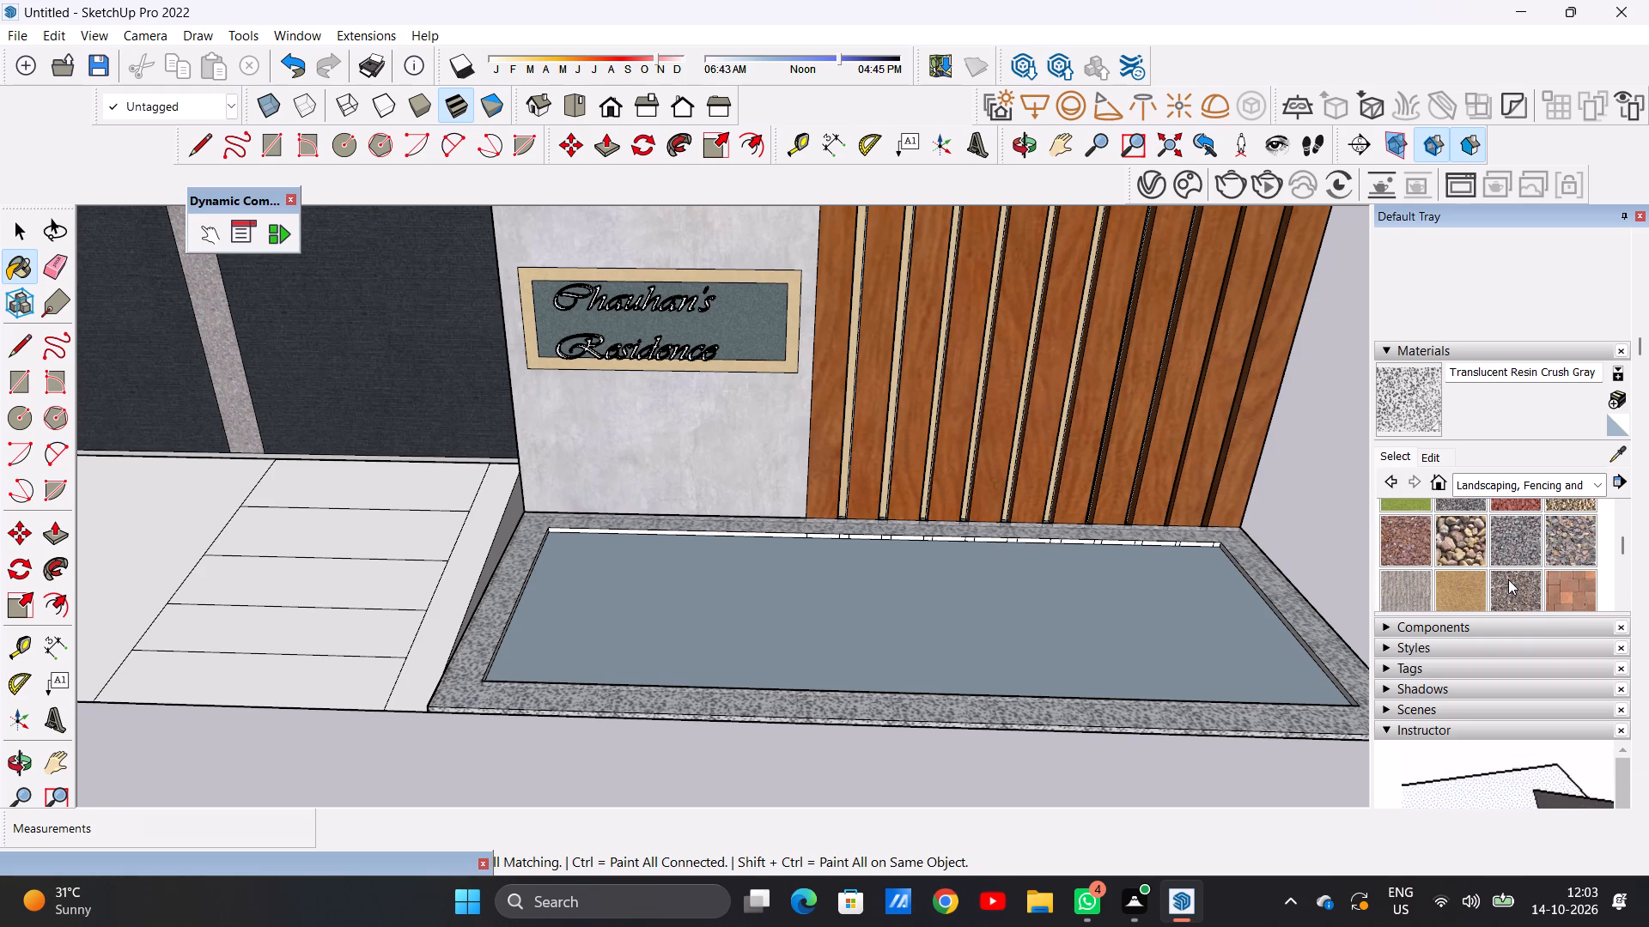
pyautogui.scroll(1, 1518, 578)
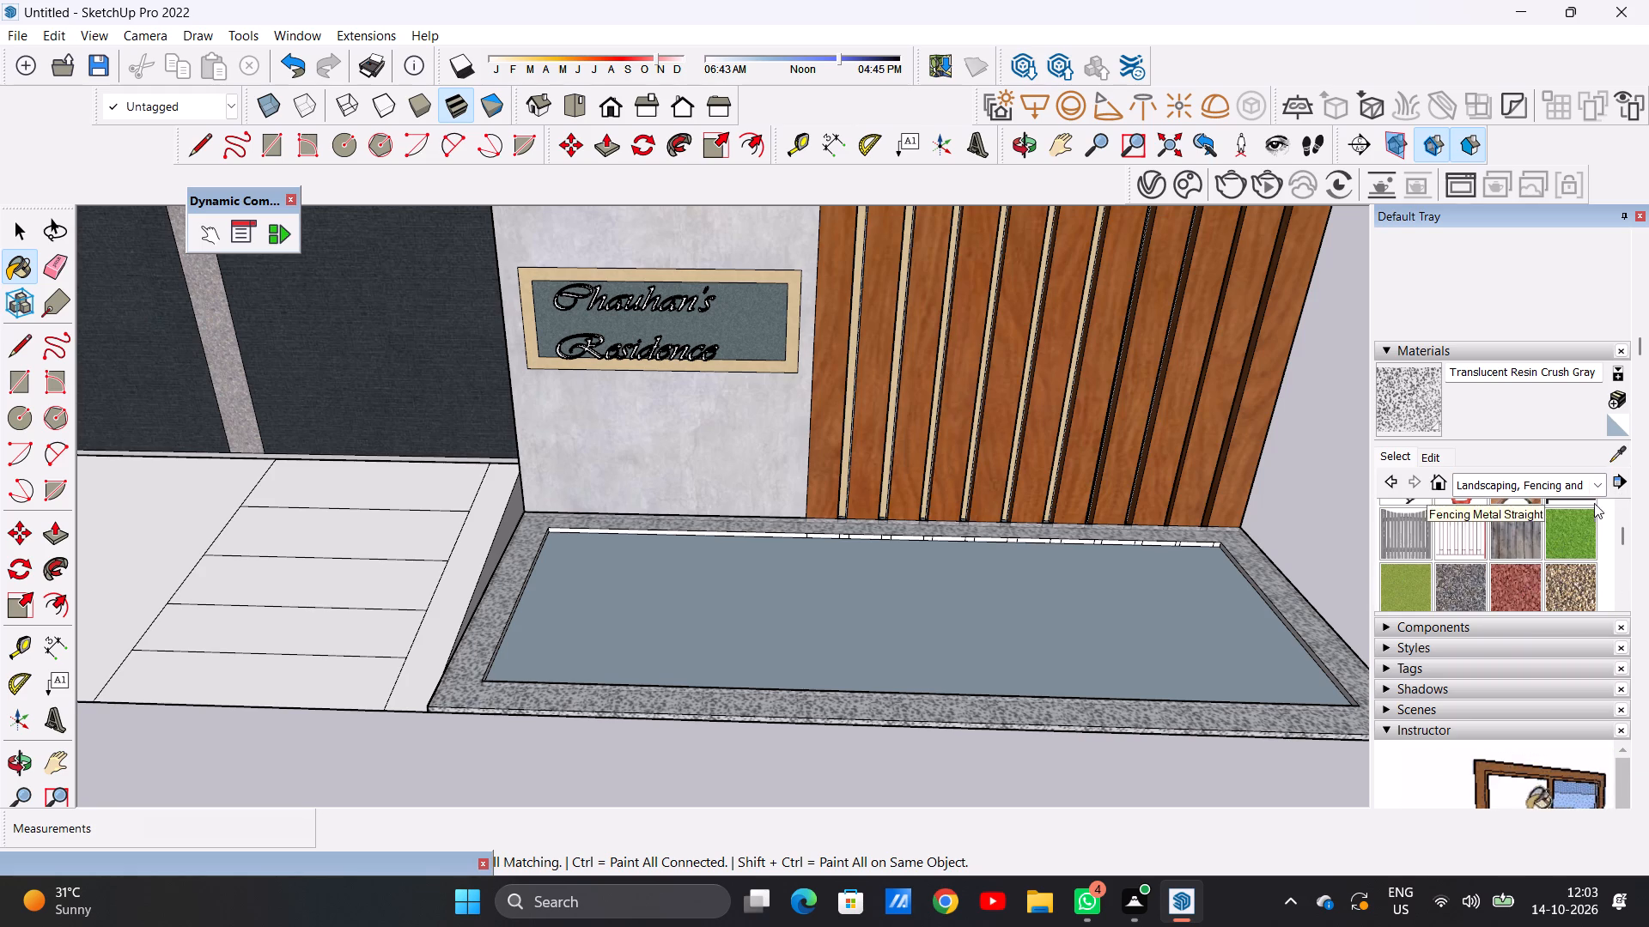
pyautogui.click(1578, 524)
pyautogui.scroll(14, 957, 657)
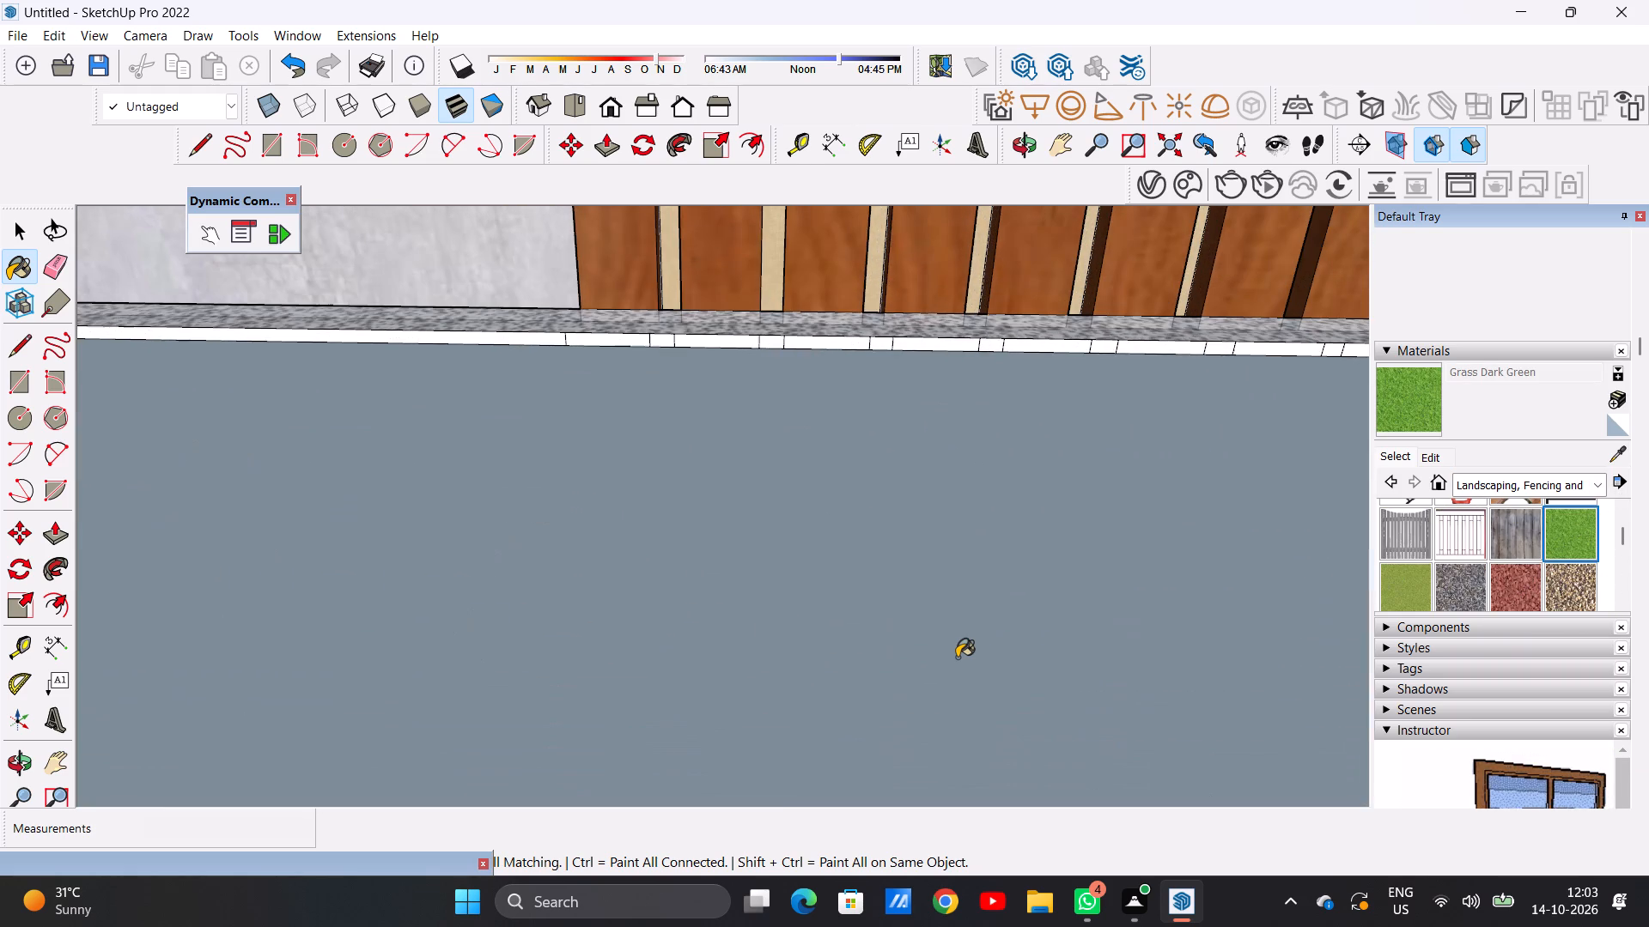
pyautogui.click(956, 657)
pyautogui.scroll(6, 921, 686)
pyautogui.scroll(-20, 921, 692)
pyautogui.scroll(-1, 921, 692)
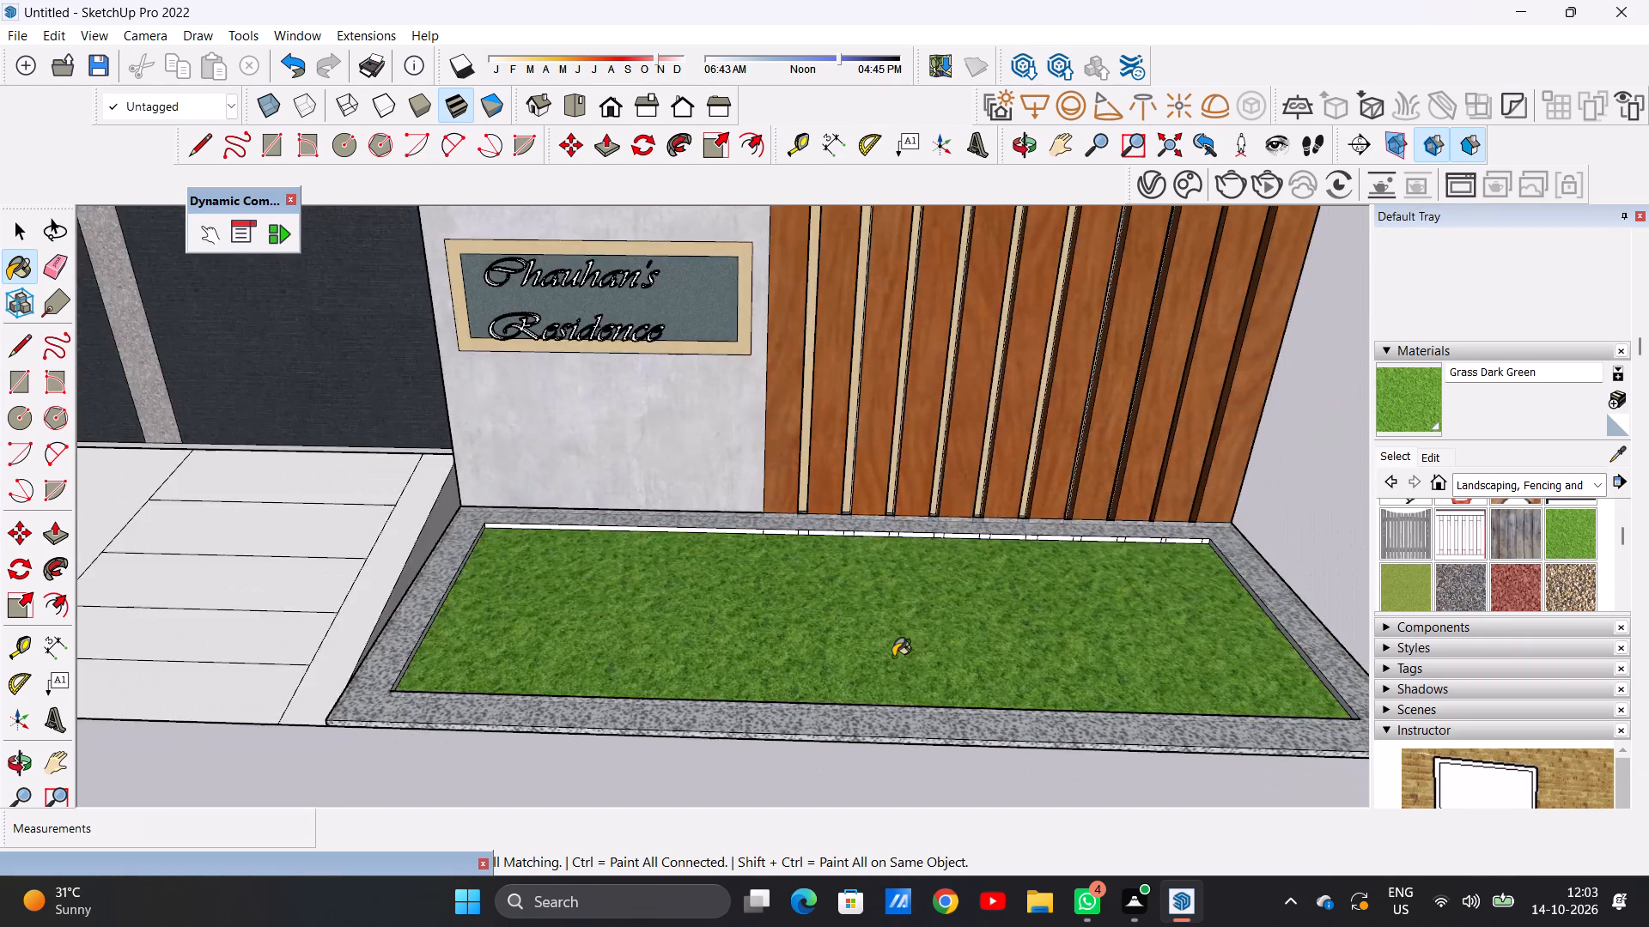
pyautogui.scroll(-7, 893, 657)
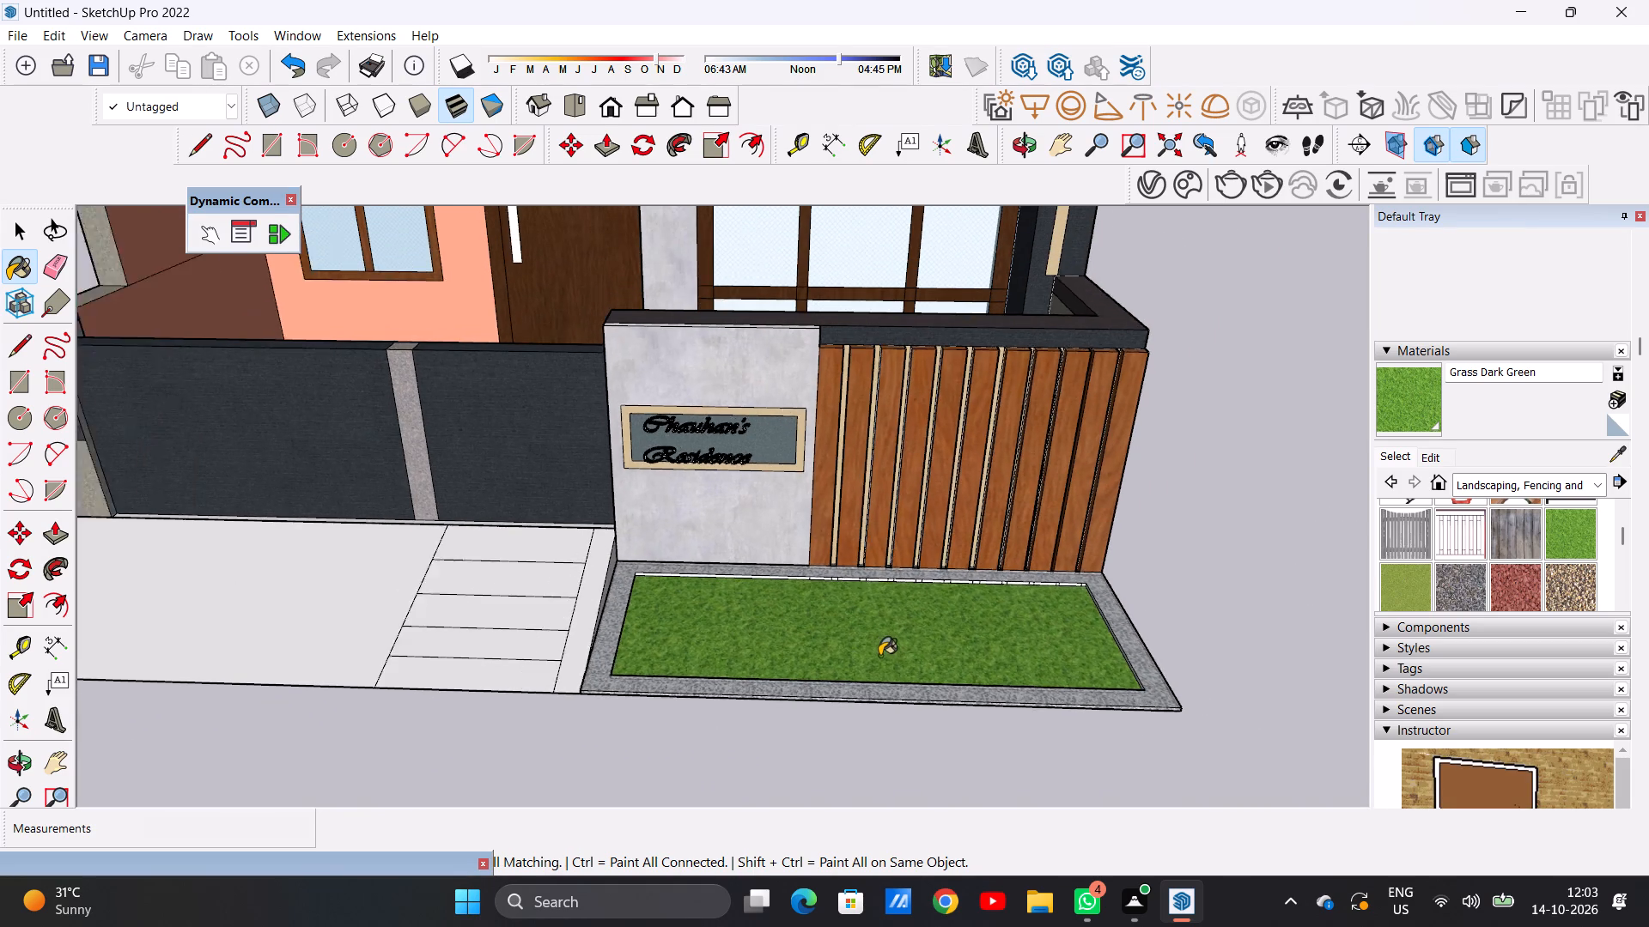
pyautogui.scroll(-1, 879, 656)
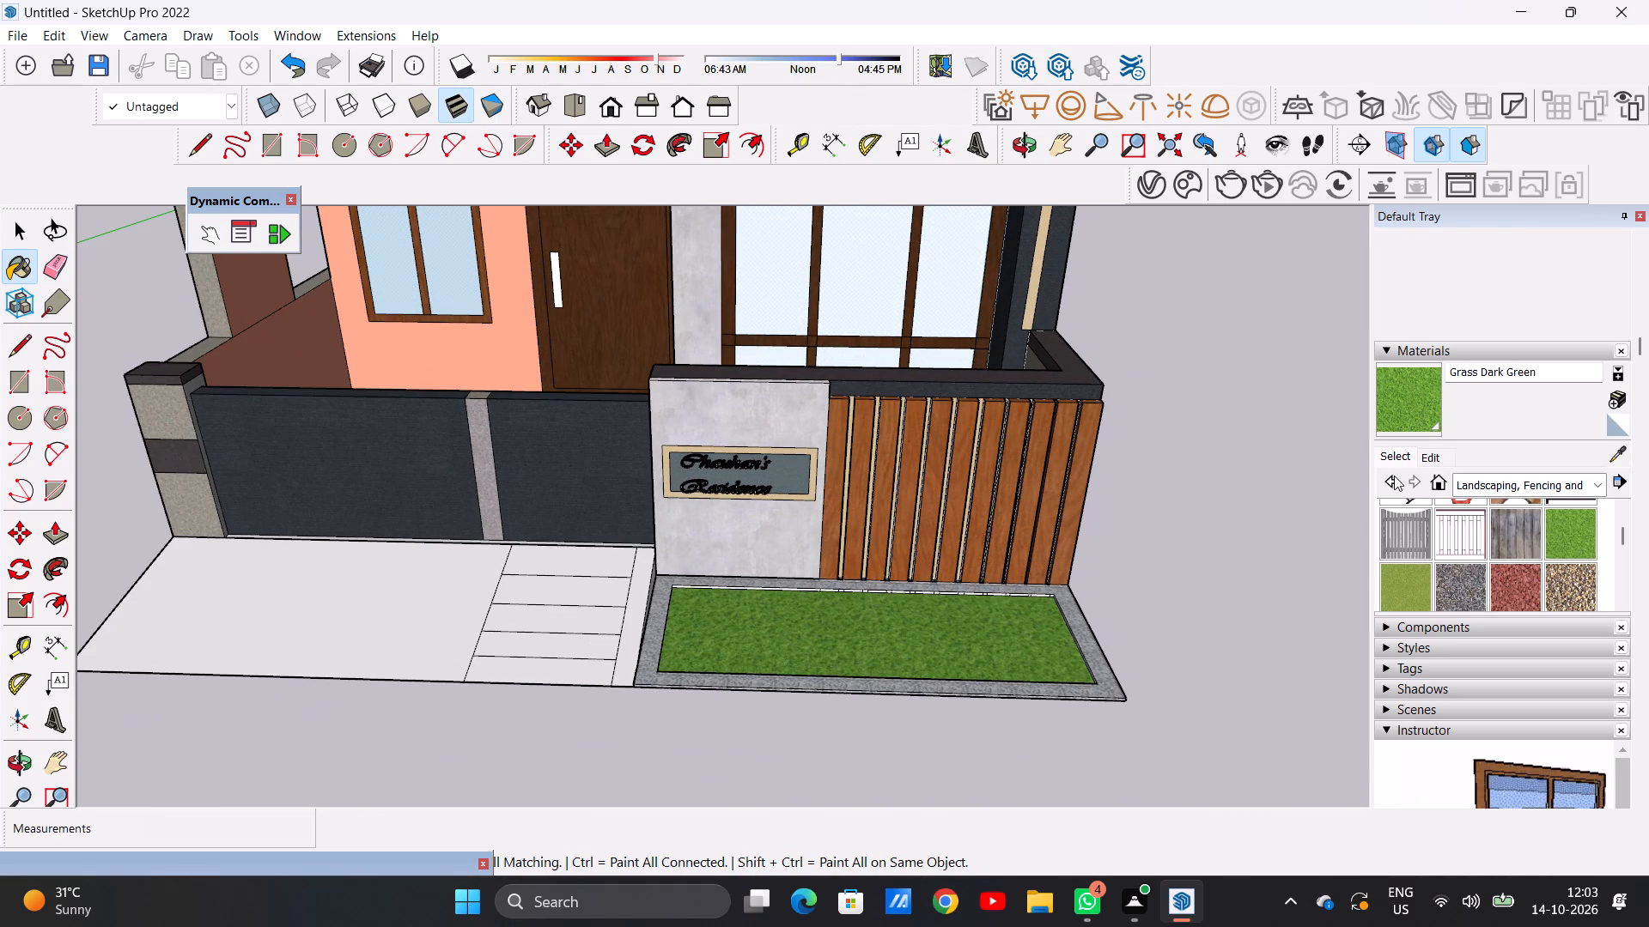
pyautogui.scroll(15, 759, 652)
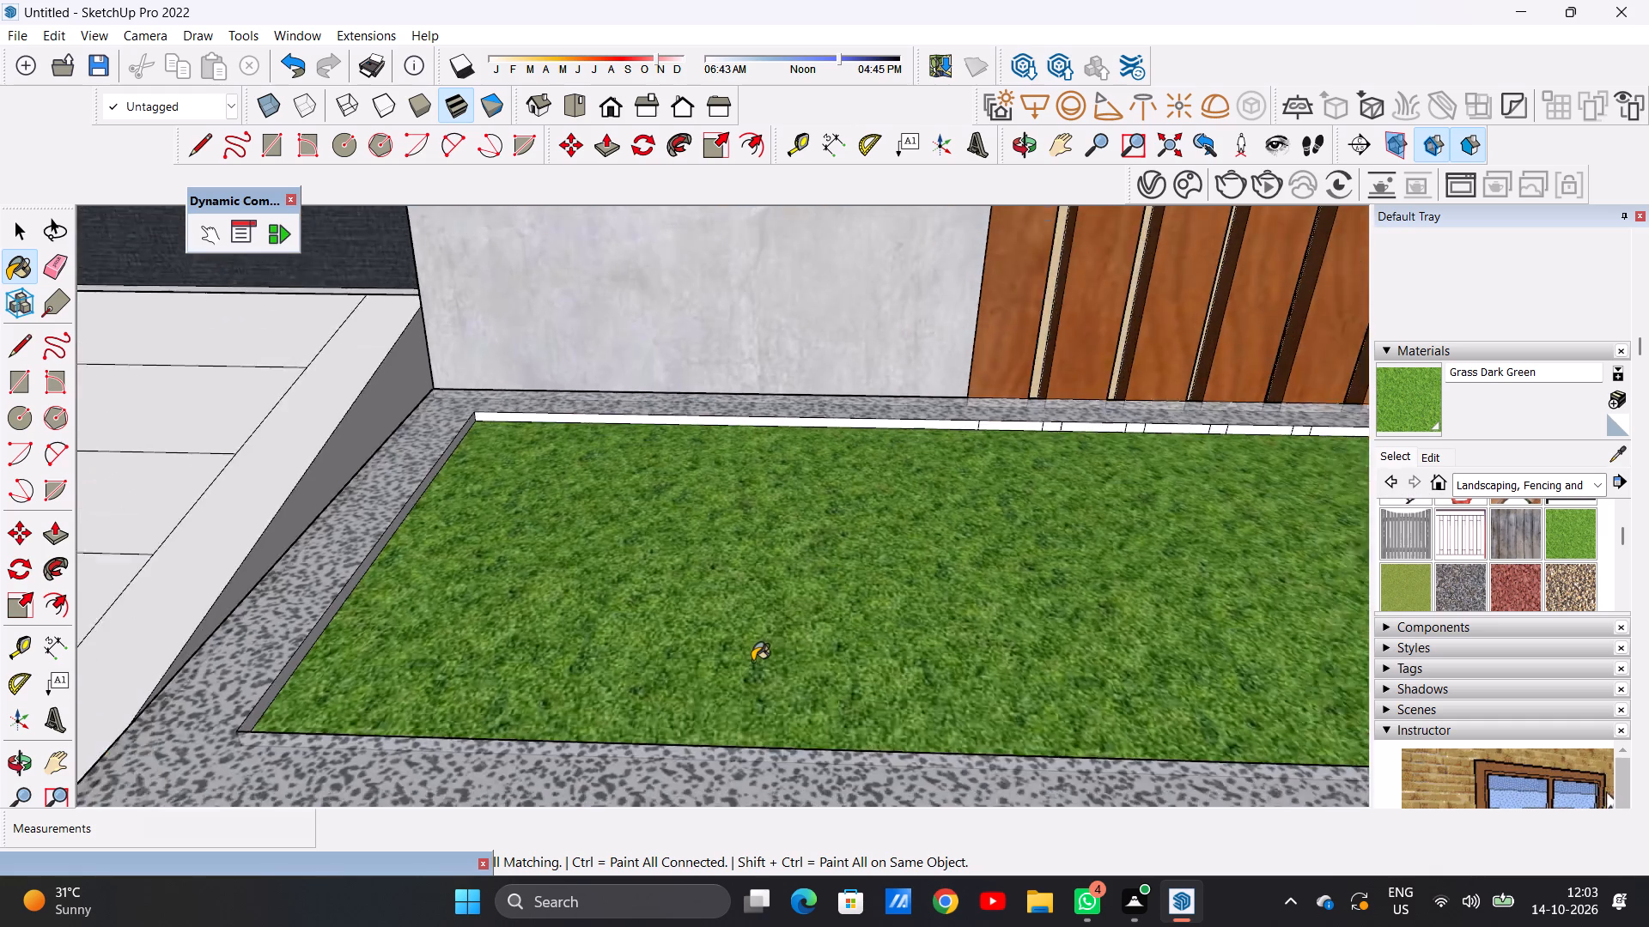
pyautogui.scroll(6, 752, 661)
pyautogui.scroll(-20, 752, 672)
pyautogui.scroll(-1, 752, 672)
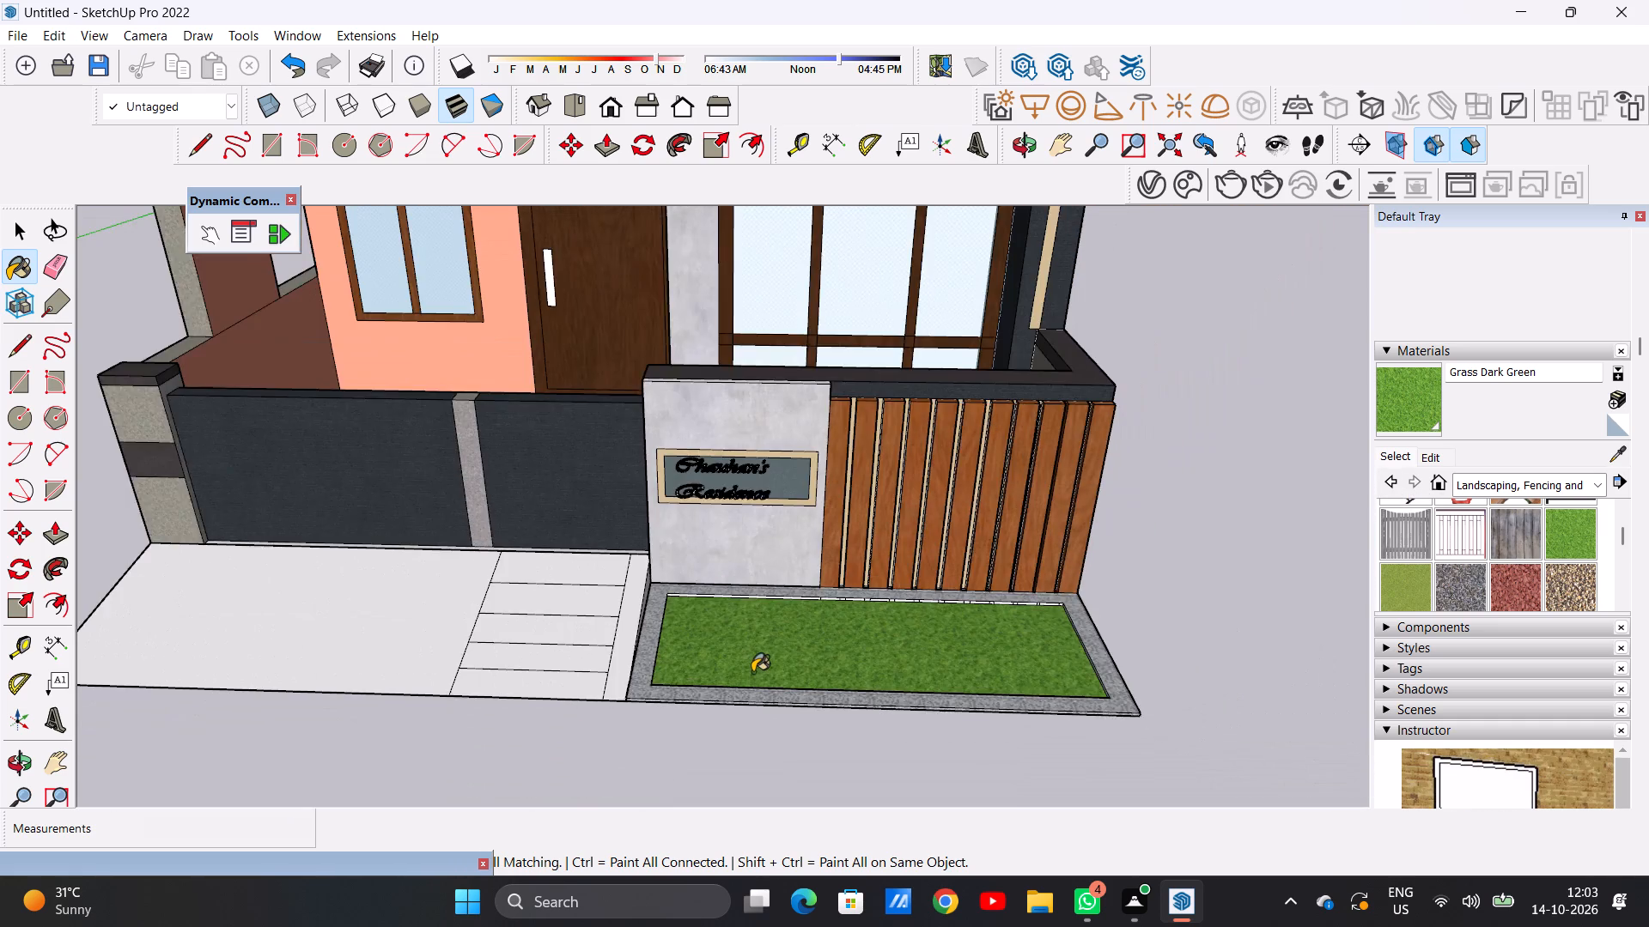
pyautogui.scroll(-4, 752, 672)
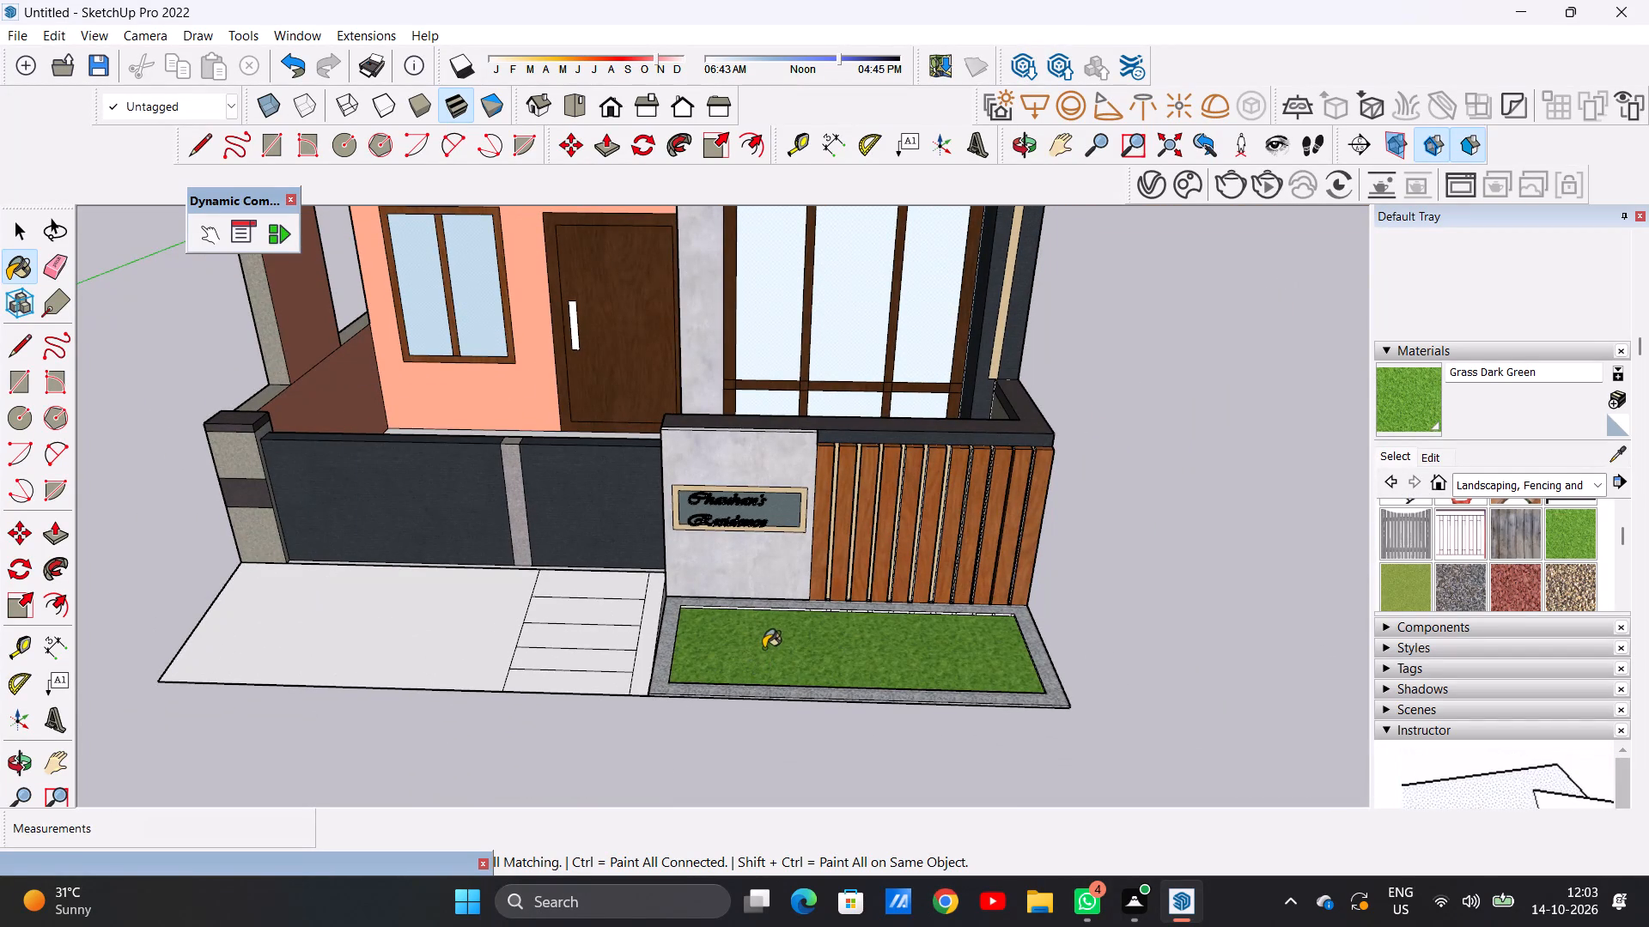
pyautogui.press('space')
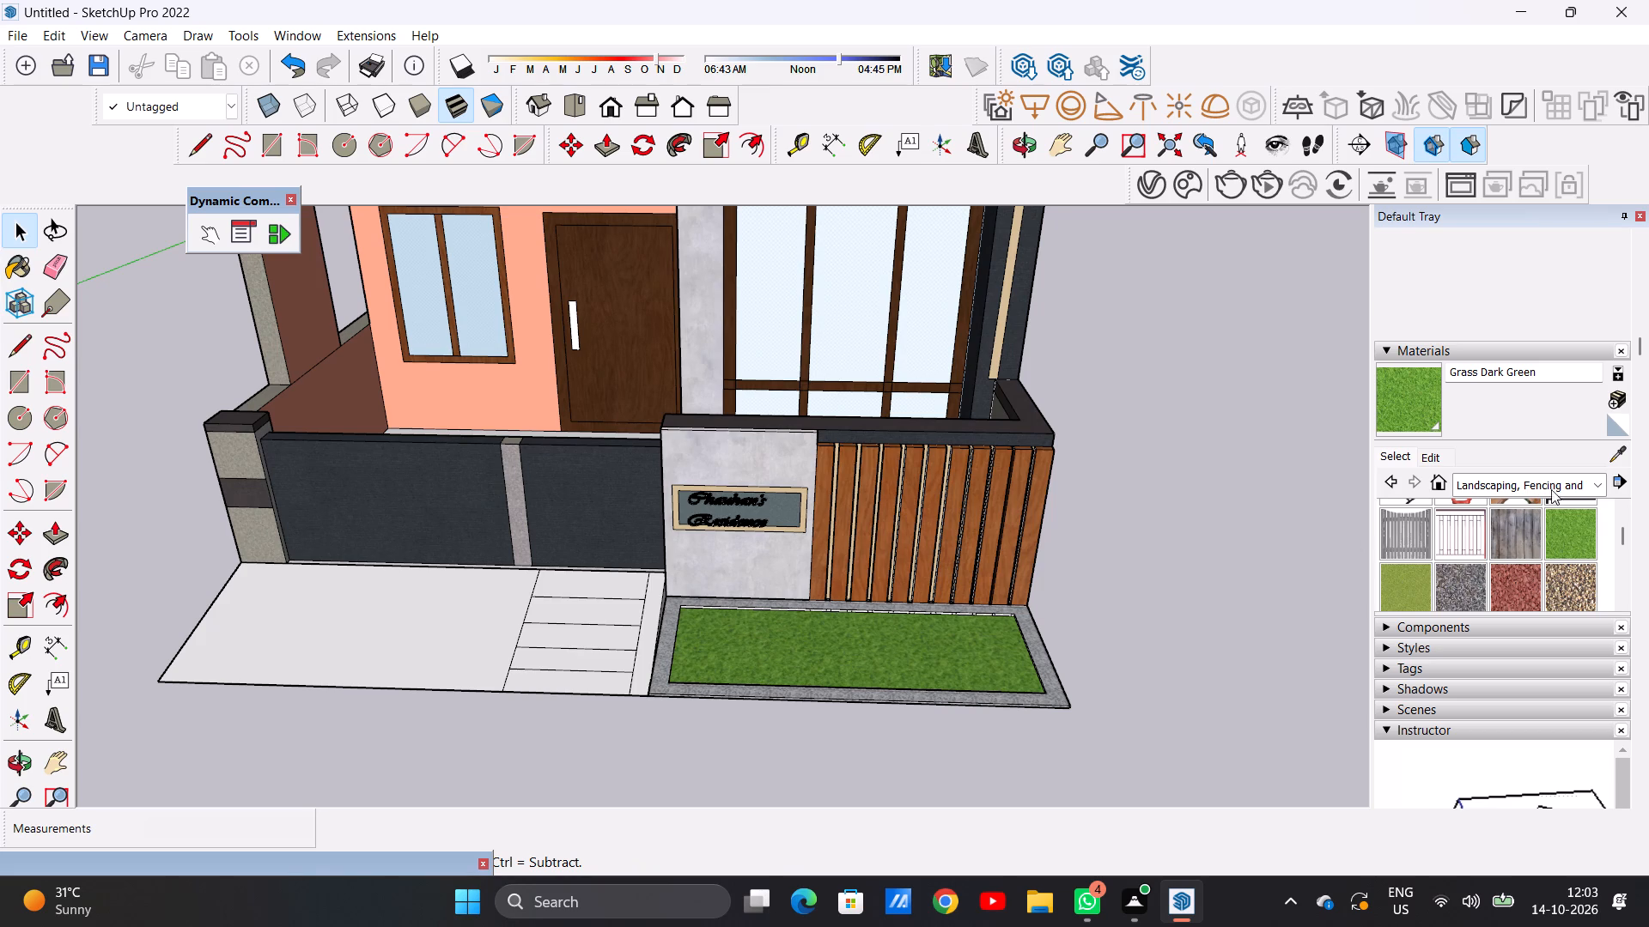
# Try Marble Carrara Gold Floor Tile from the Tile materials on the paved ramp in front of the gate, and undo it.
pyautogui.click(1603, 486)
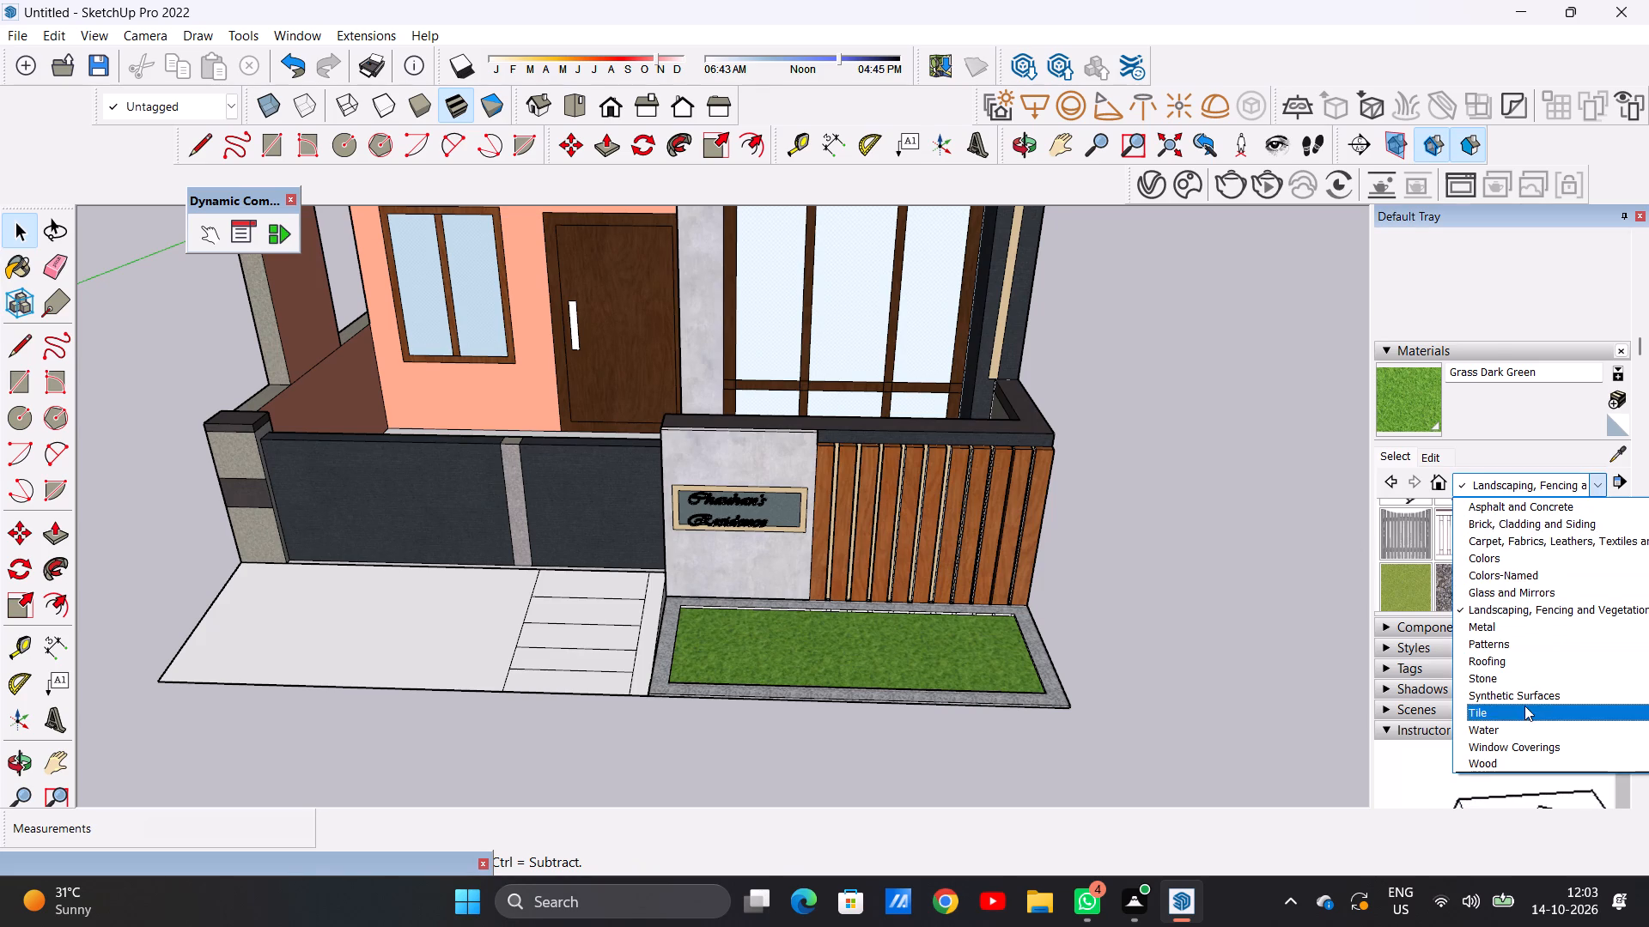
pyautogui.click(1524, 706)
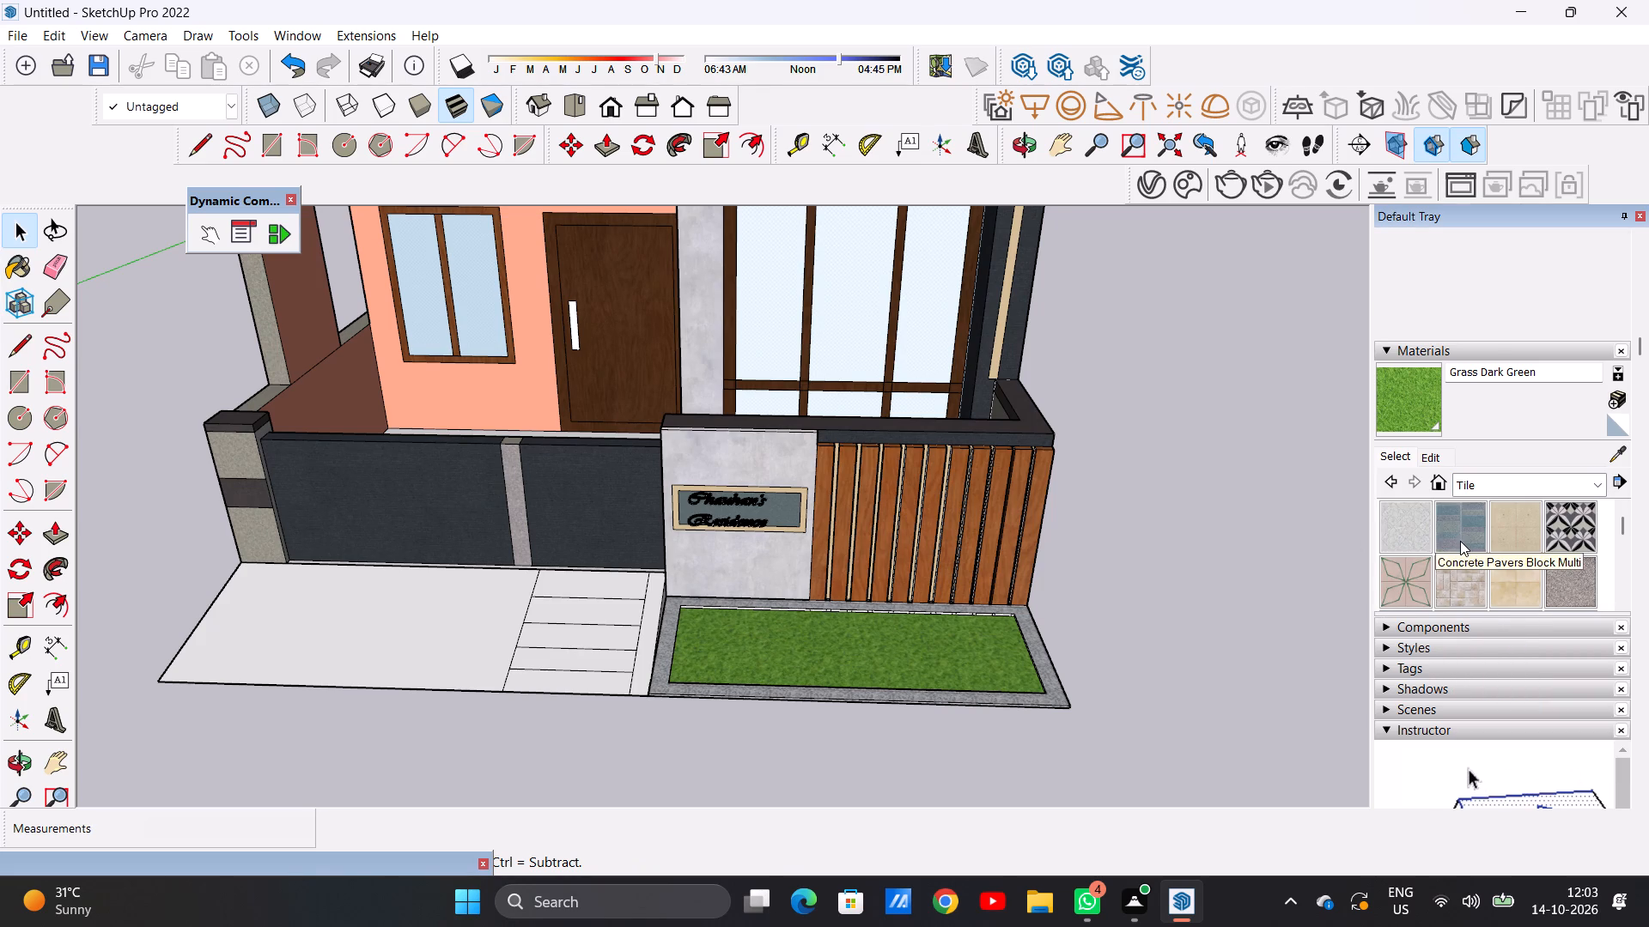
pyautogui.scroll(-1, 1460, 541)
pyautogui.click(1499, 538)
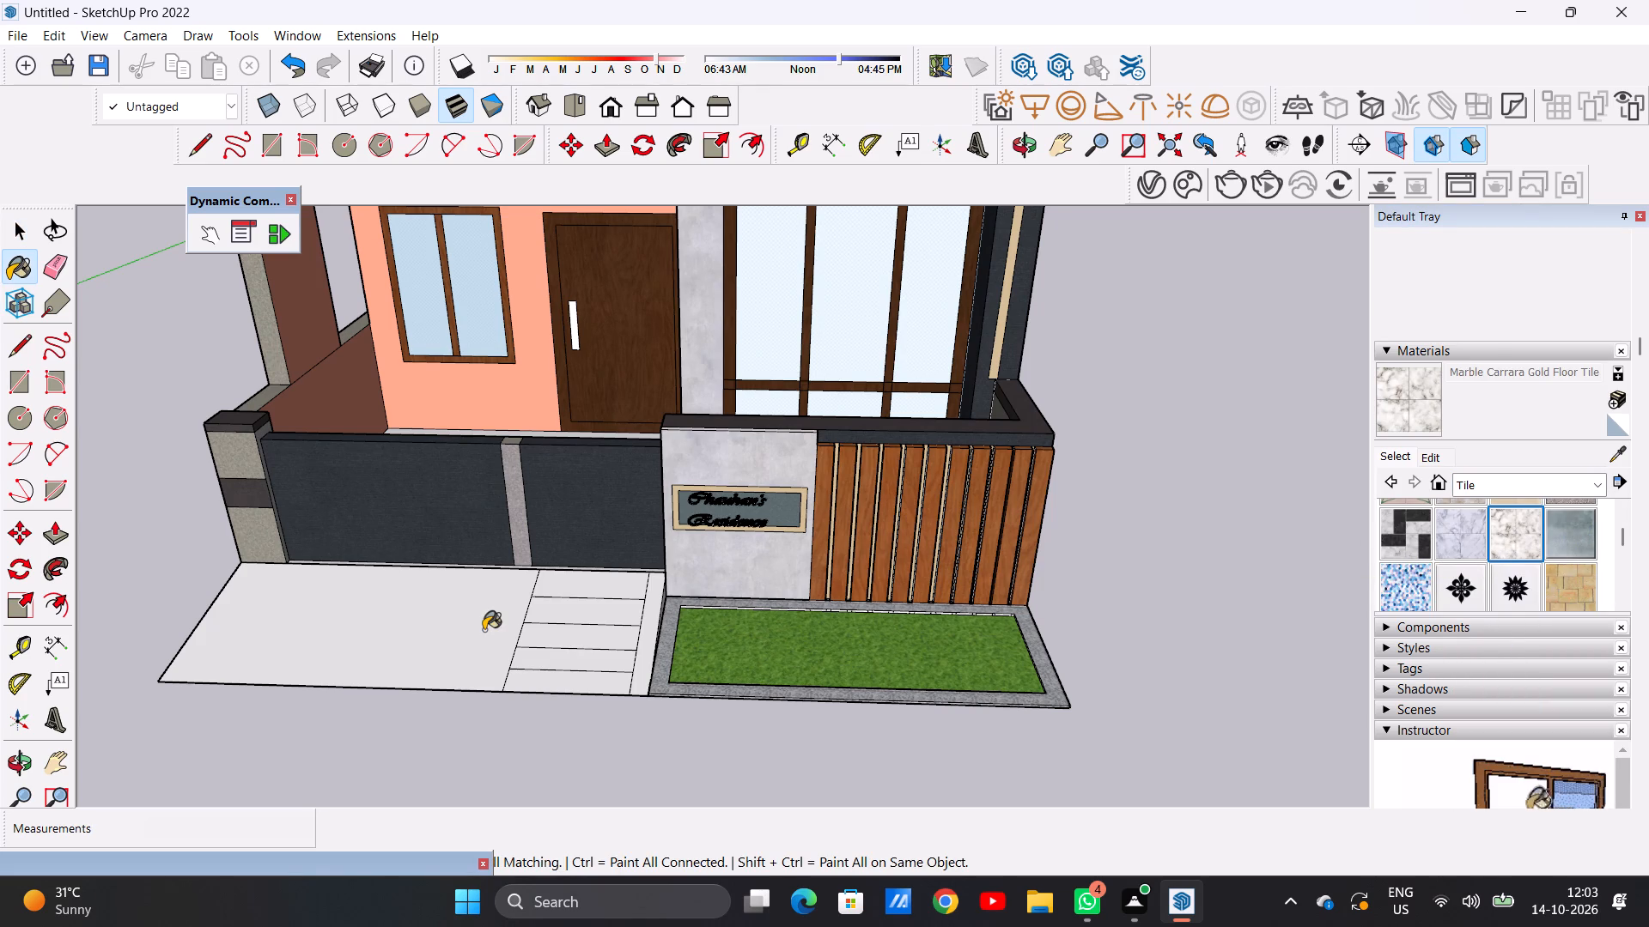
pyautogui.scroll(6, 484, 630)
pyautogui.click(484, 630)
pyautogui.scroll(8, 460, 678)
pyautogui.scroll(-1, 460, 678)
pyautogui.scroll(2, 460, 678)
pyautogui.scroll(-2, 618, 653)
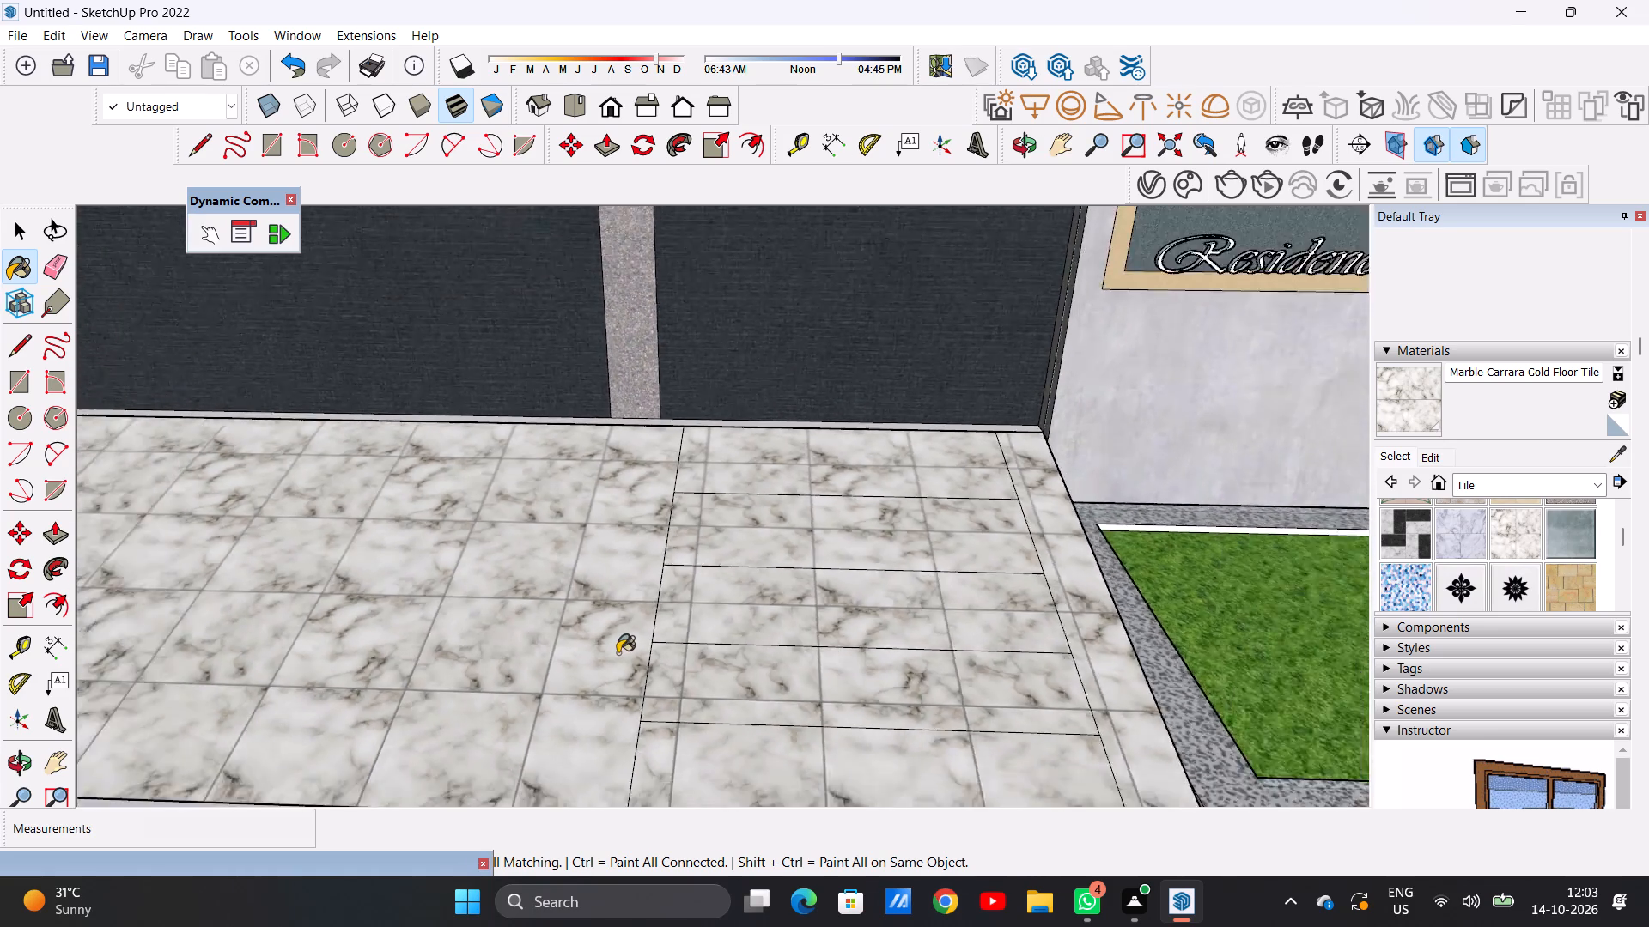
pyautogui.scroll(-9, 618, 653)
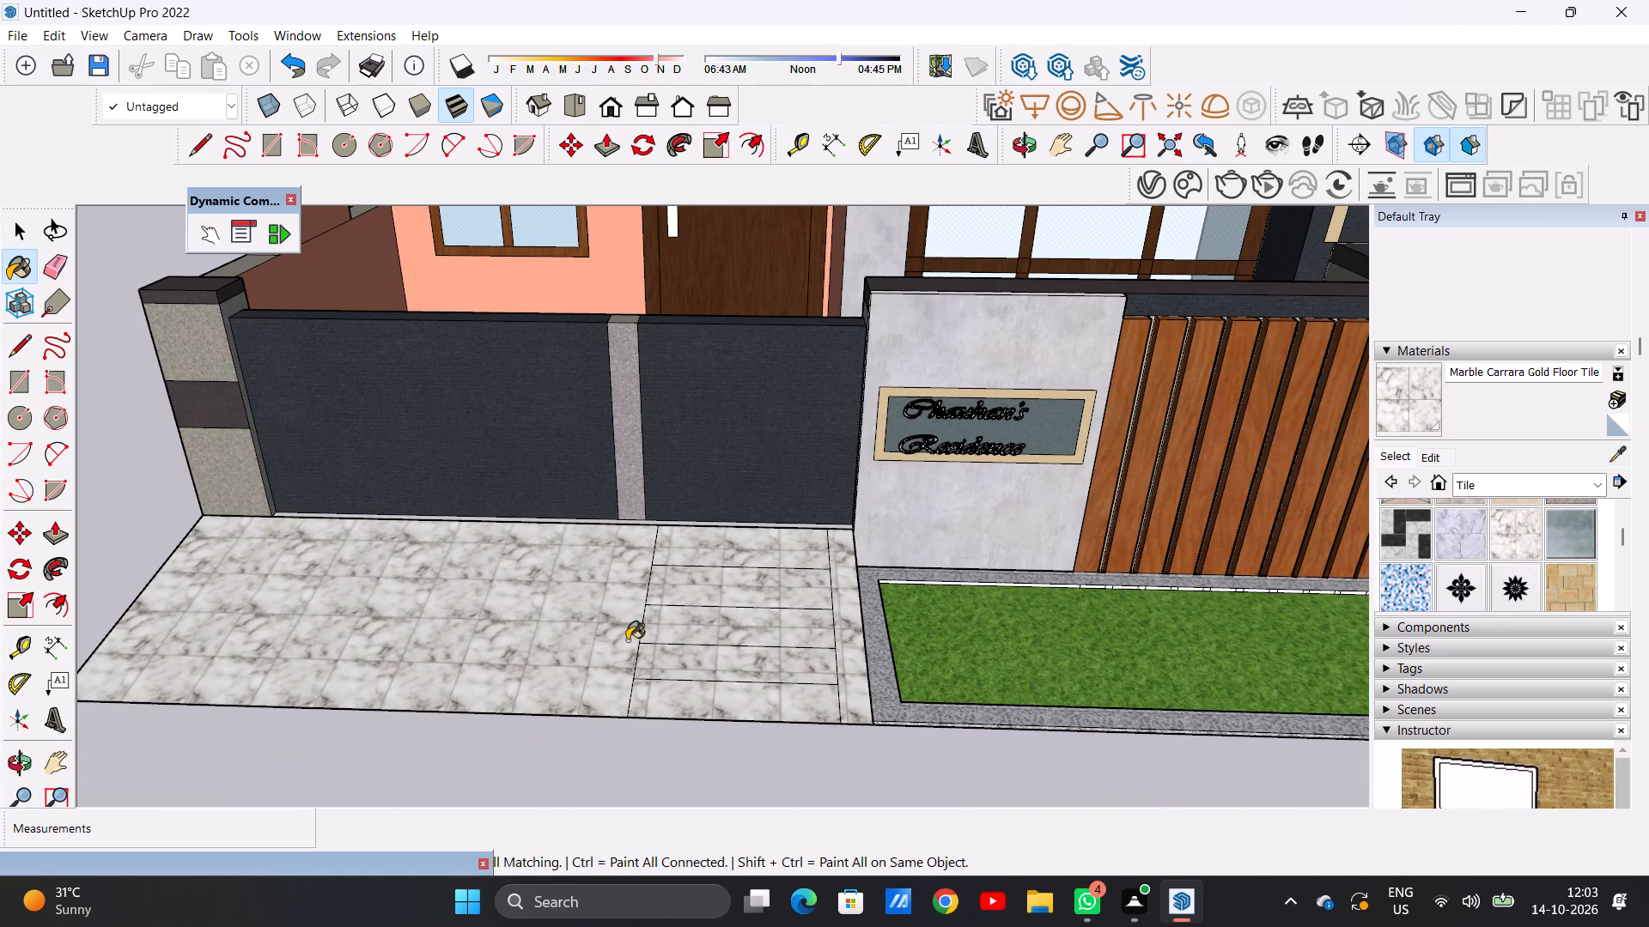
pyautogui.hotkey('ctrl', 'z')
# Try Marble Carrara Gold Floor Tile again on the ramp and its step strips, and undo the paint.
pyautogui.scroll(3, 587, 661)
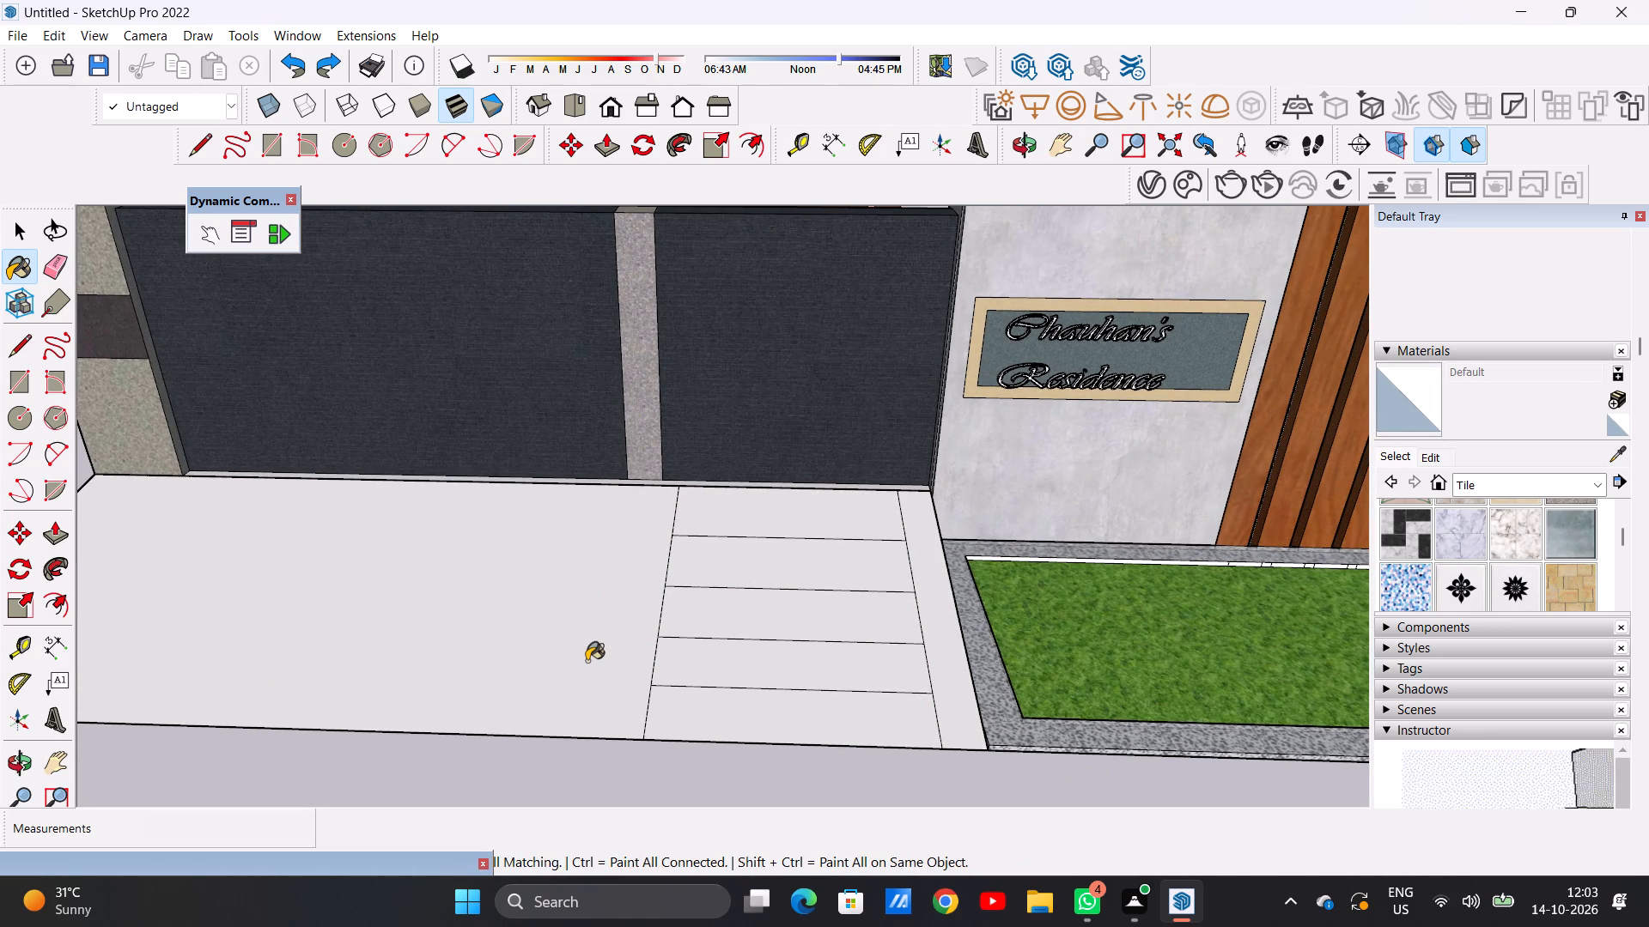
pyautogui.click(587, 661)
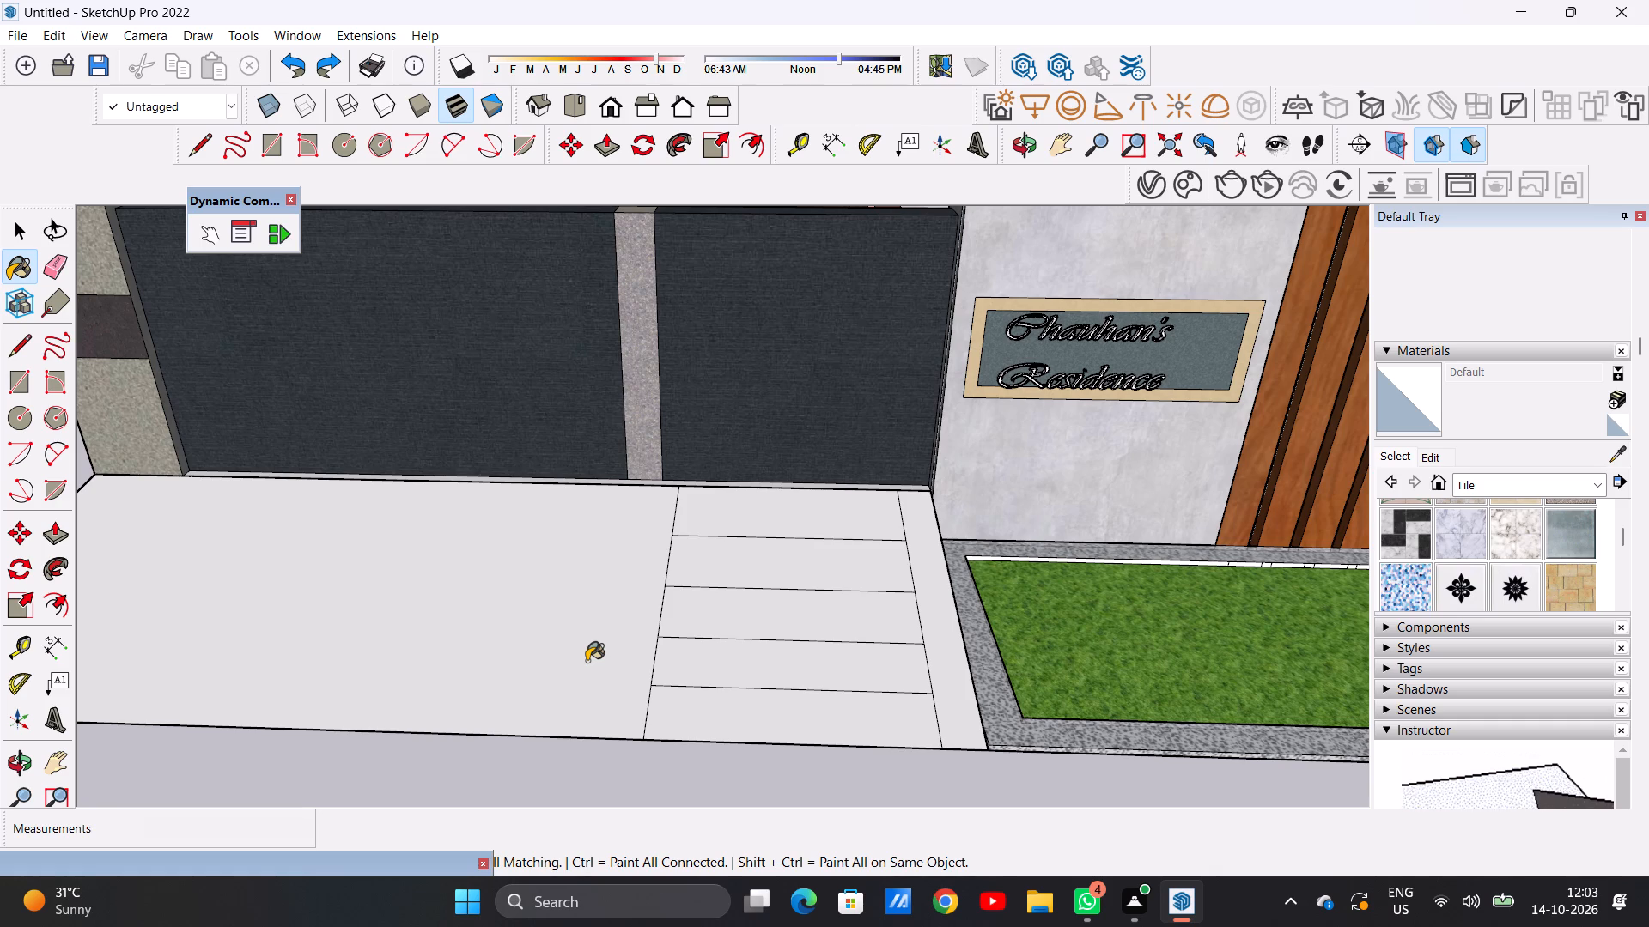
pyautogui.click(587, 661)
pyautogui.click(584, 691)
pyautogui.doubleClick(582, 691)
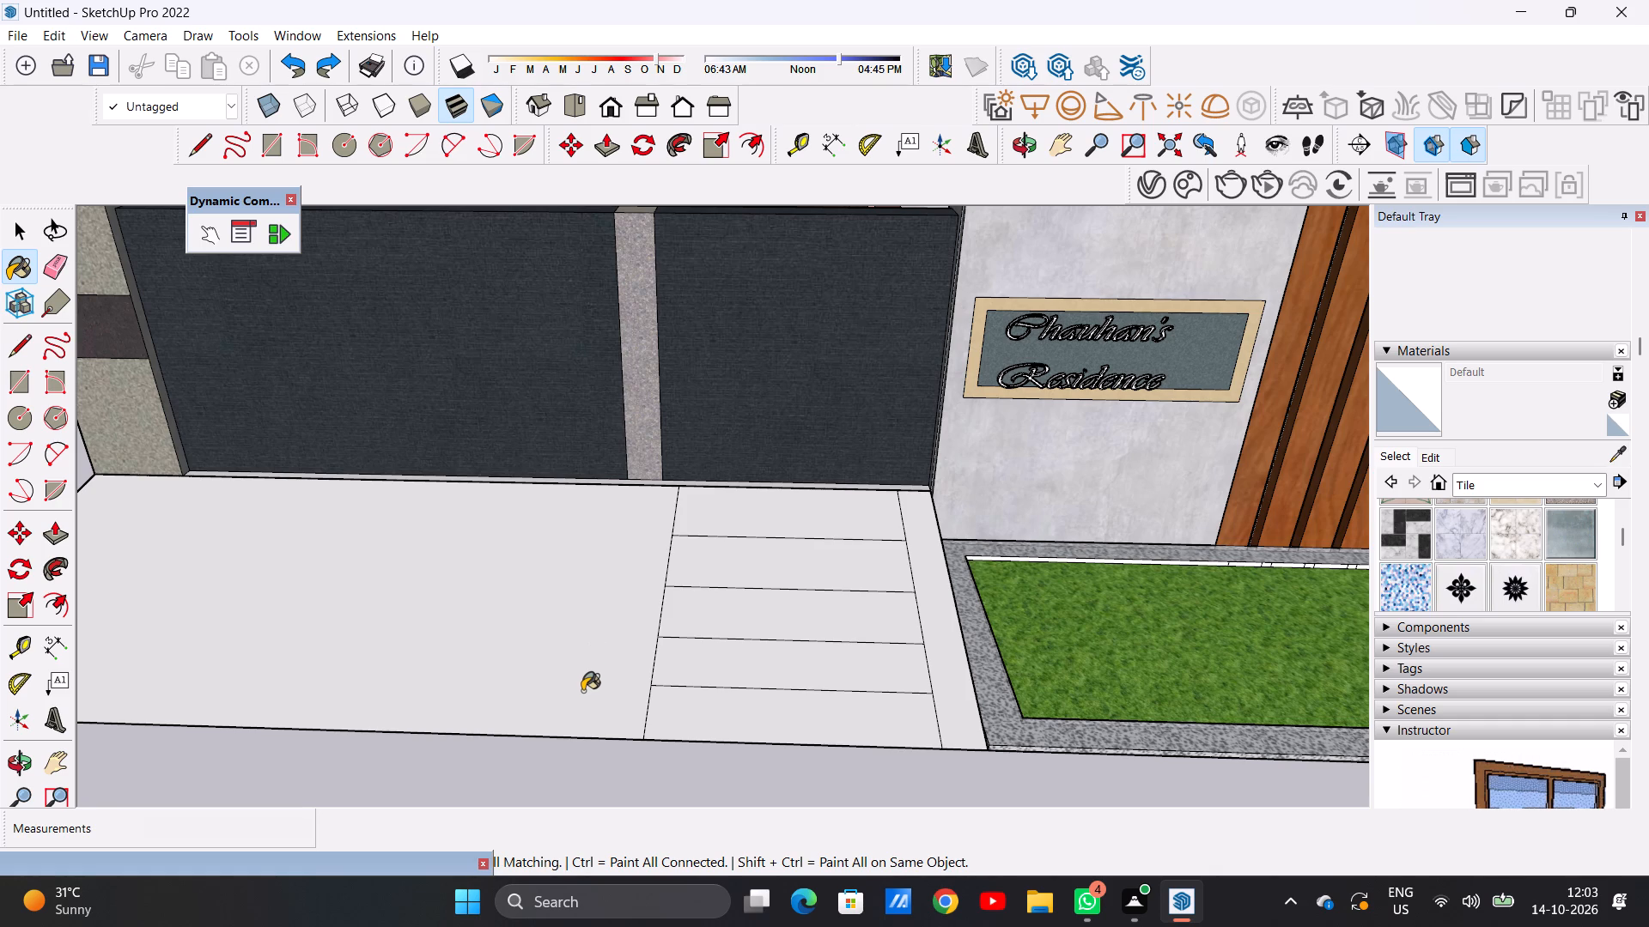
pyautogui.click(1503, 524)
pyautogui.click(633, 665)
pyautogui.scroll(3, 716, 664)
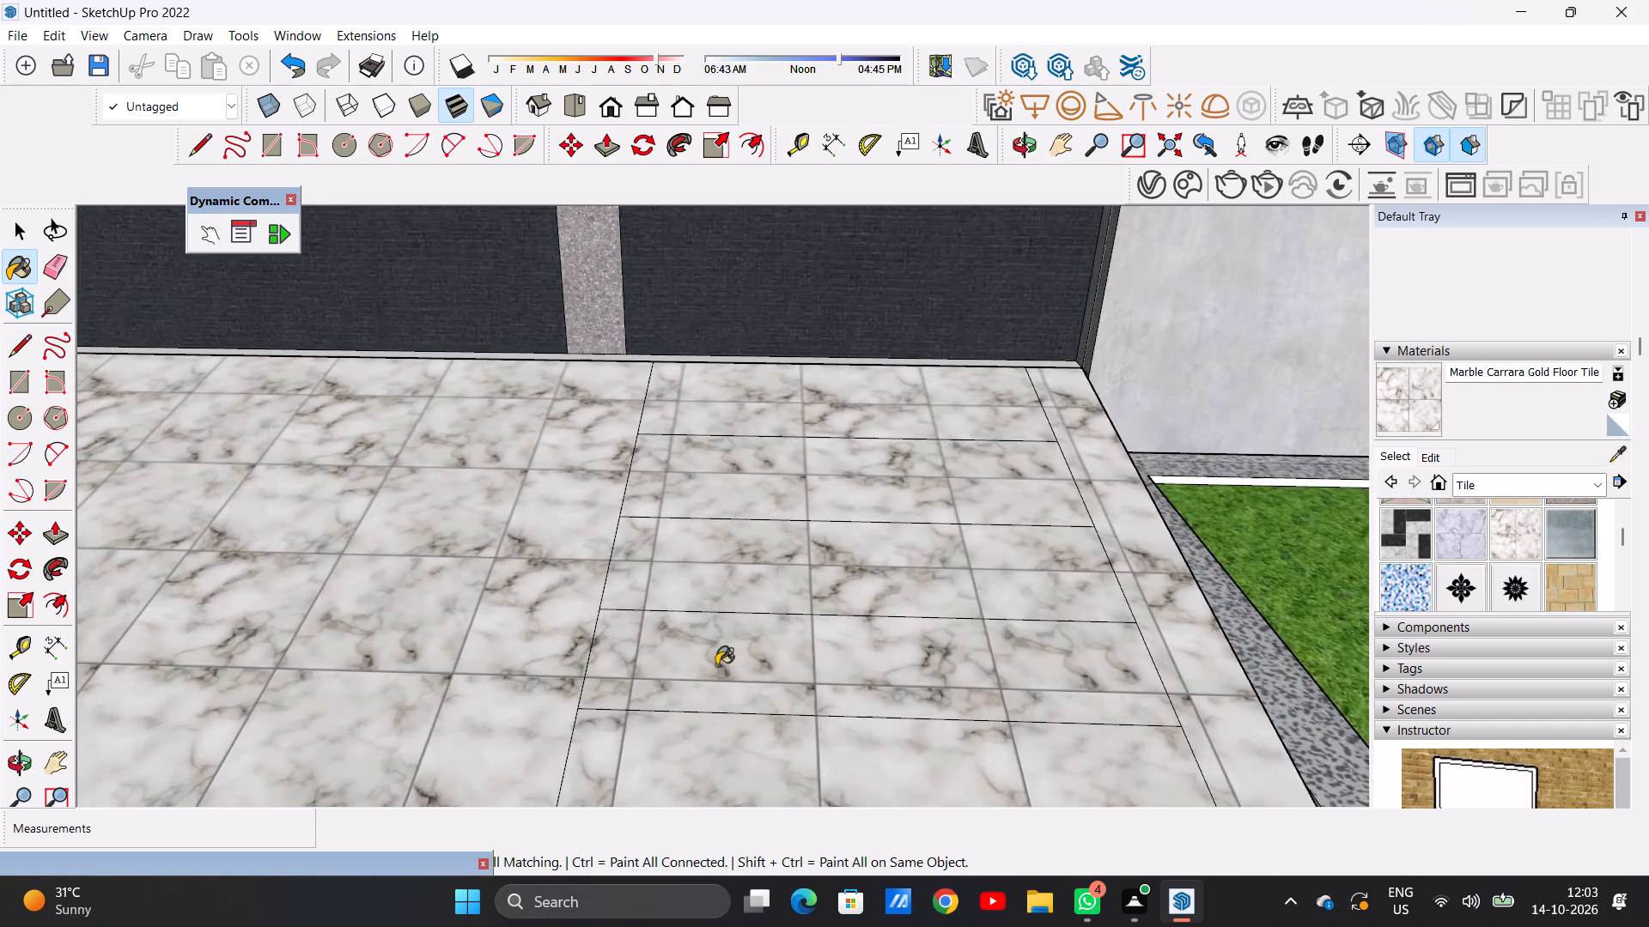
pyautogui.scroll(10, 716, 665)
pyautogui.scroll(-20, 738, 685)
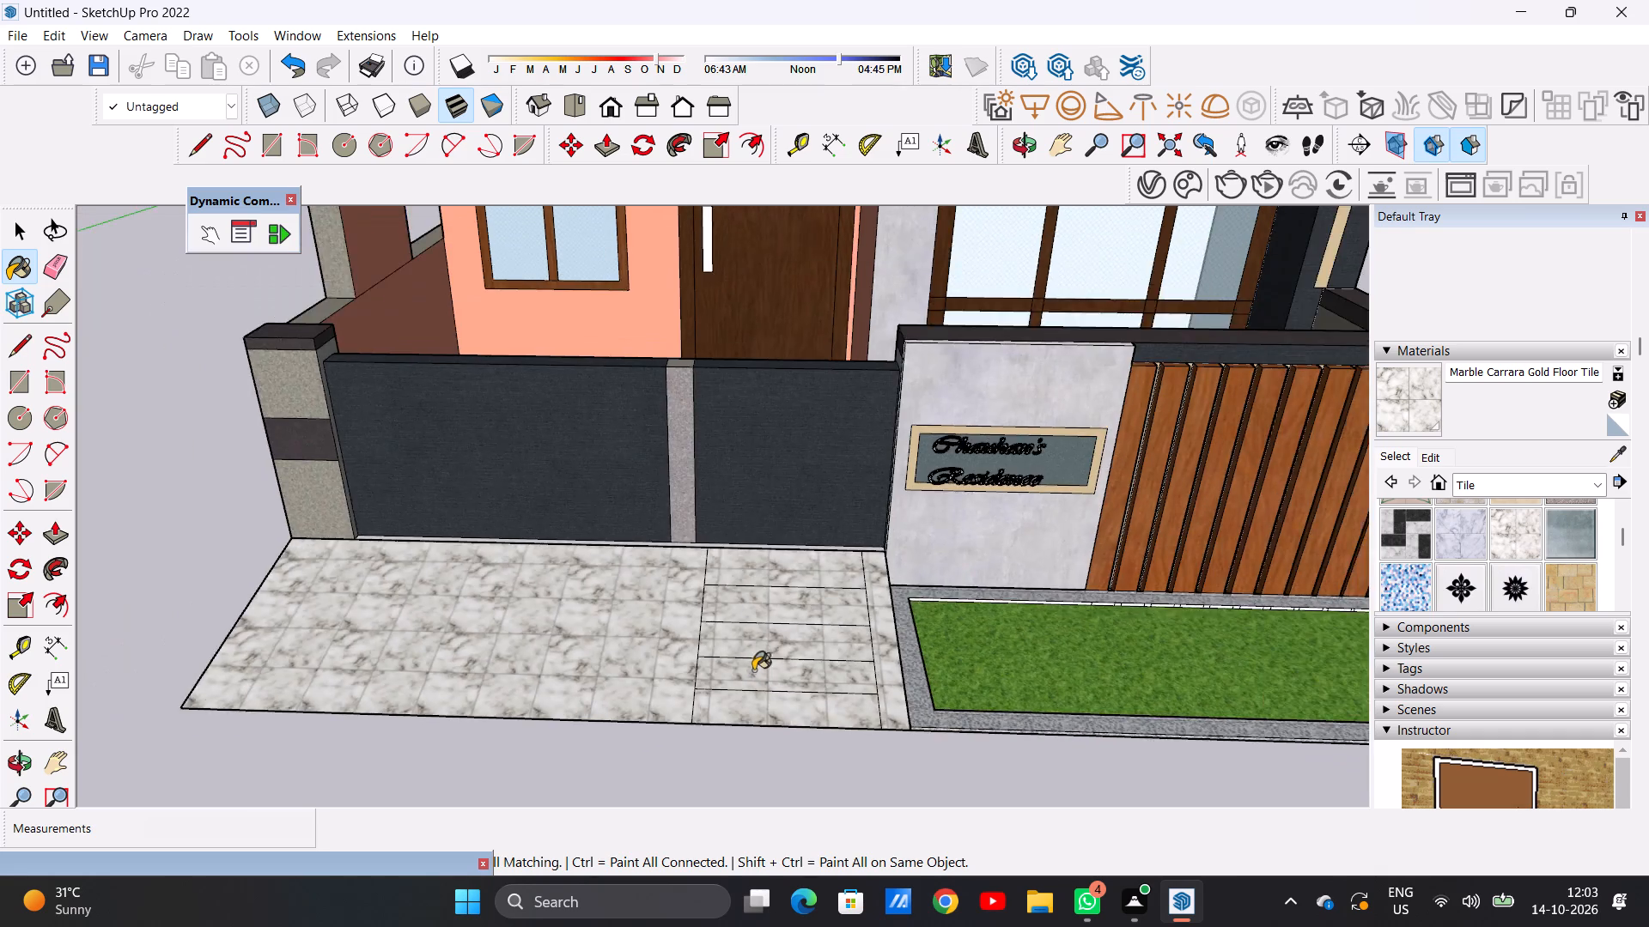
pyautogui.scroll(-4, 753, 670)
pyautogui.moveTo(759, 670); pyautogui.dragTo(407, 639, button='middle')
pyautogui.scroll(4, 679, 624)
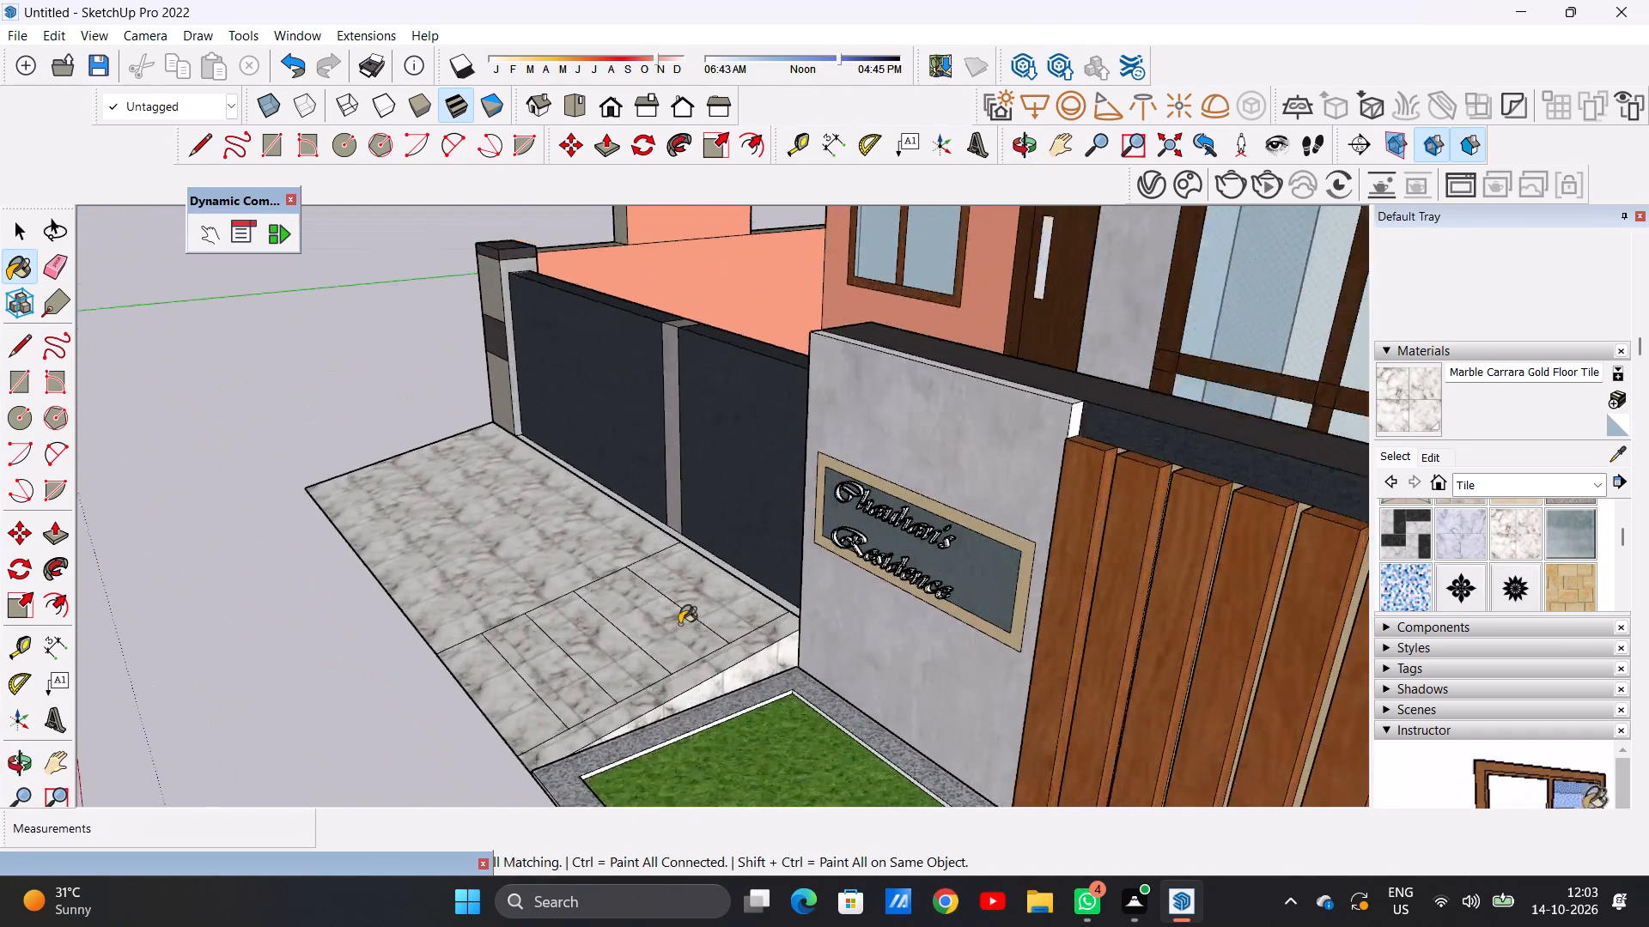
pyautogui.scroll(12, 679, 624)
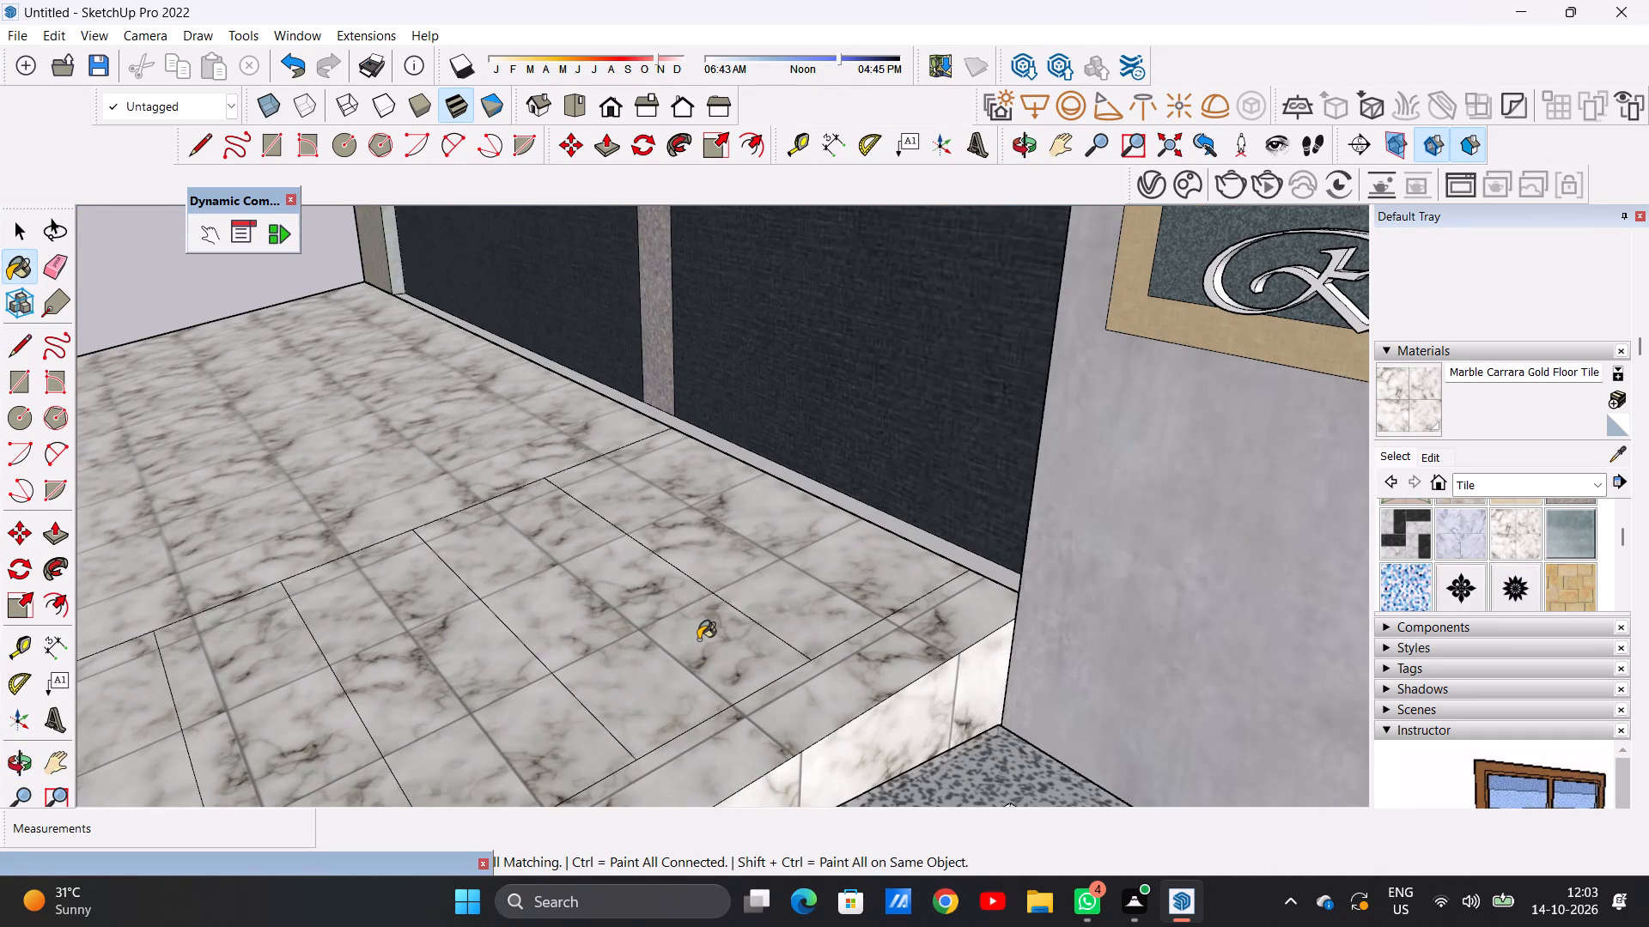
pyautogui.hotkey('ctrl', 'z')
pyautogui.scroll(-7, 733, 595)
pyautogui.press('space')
# Draw a line across the step strips beside the ramp, just on the gate side of the first dividing line.
pyautogui.scroll(-6, 733, 595)
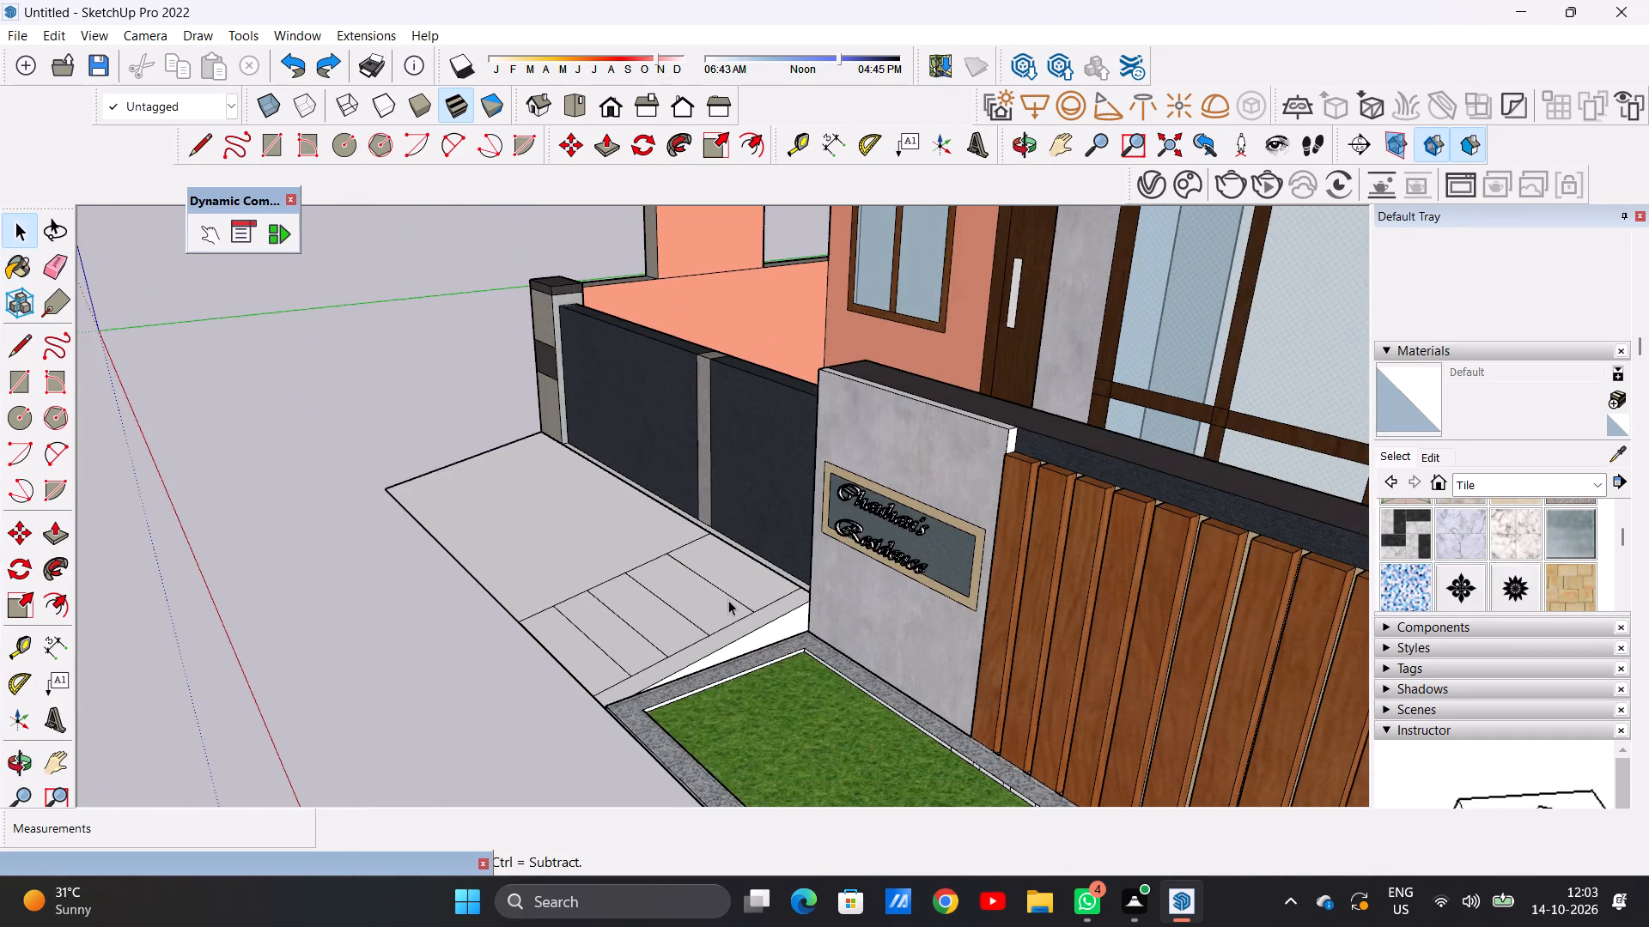
pyautogui.moveTo(713, 609); pyautogui.dragTo(866, 704, button='middle')
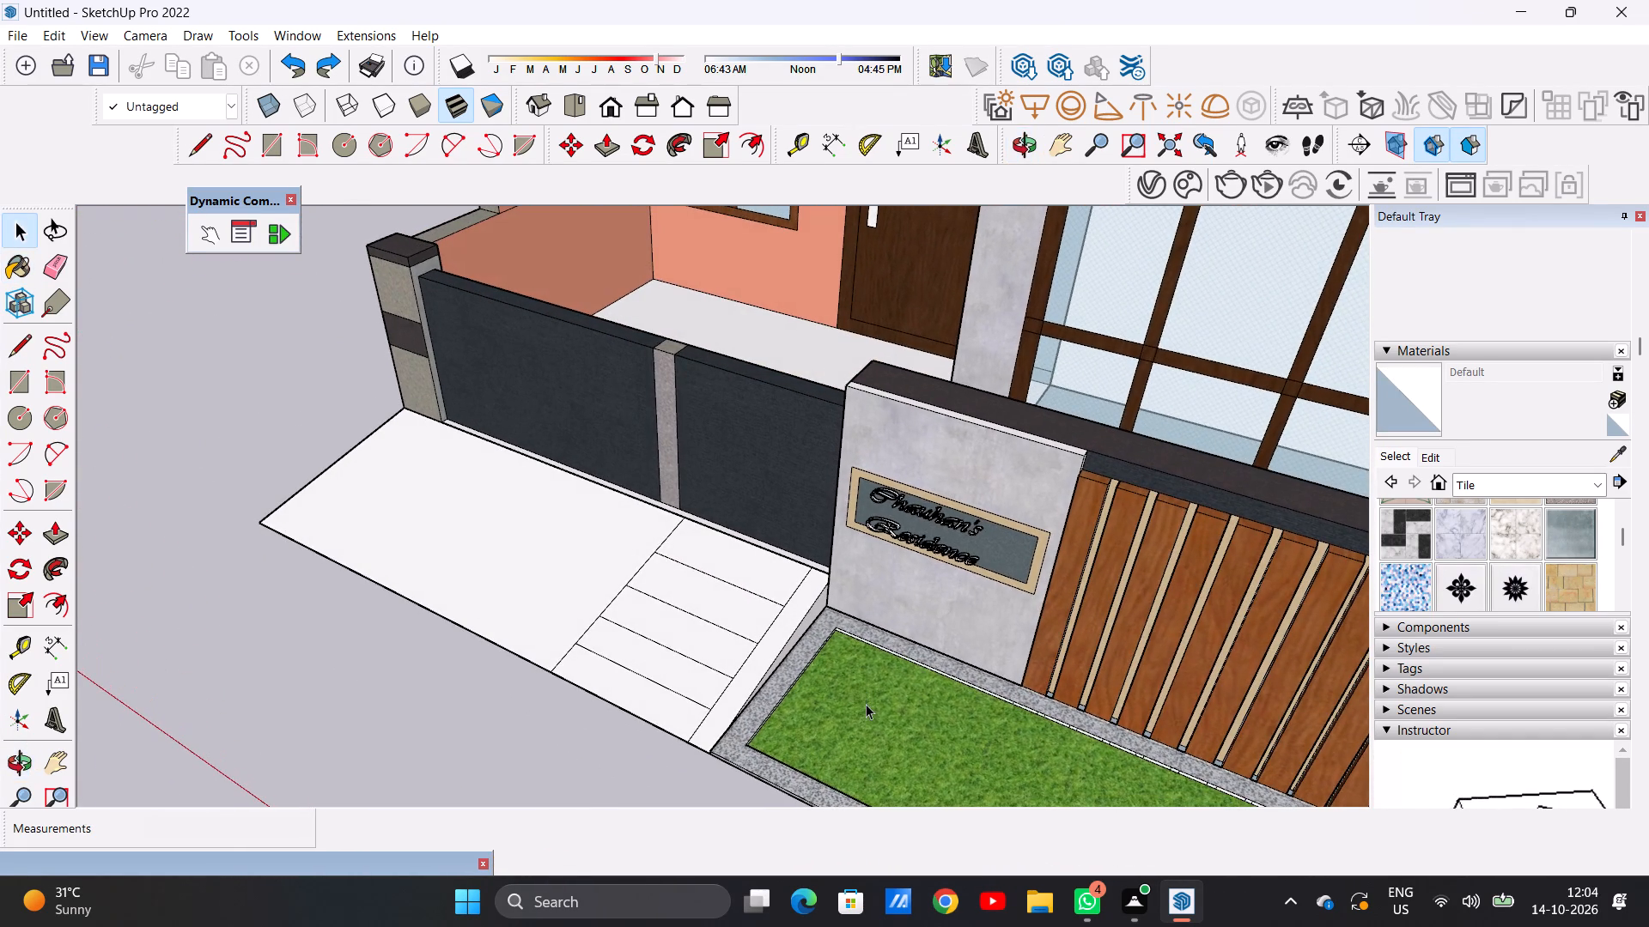
pyautogui.scroll(6, 722, 584)
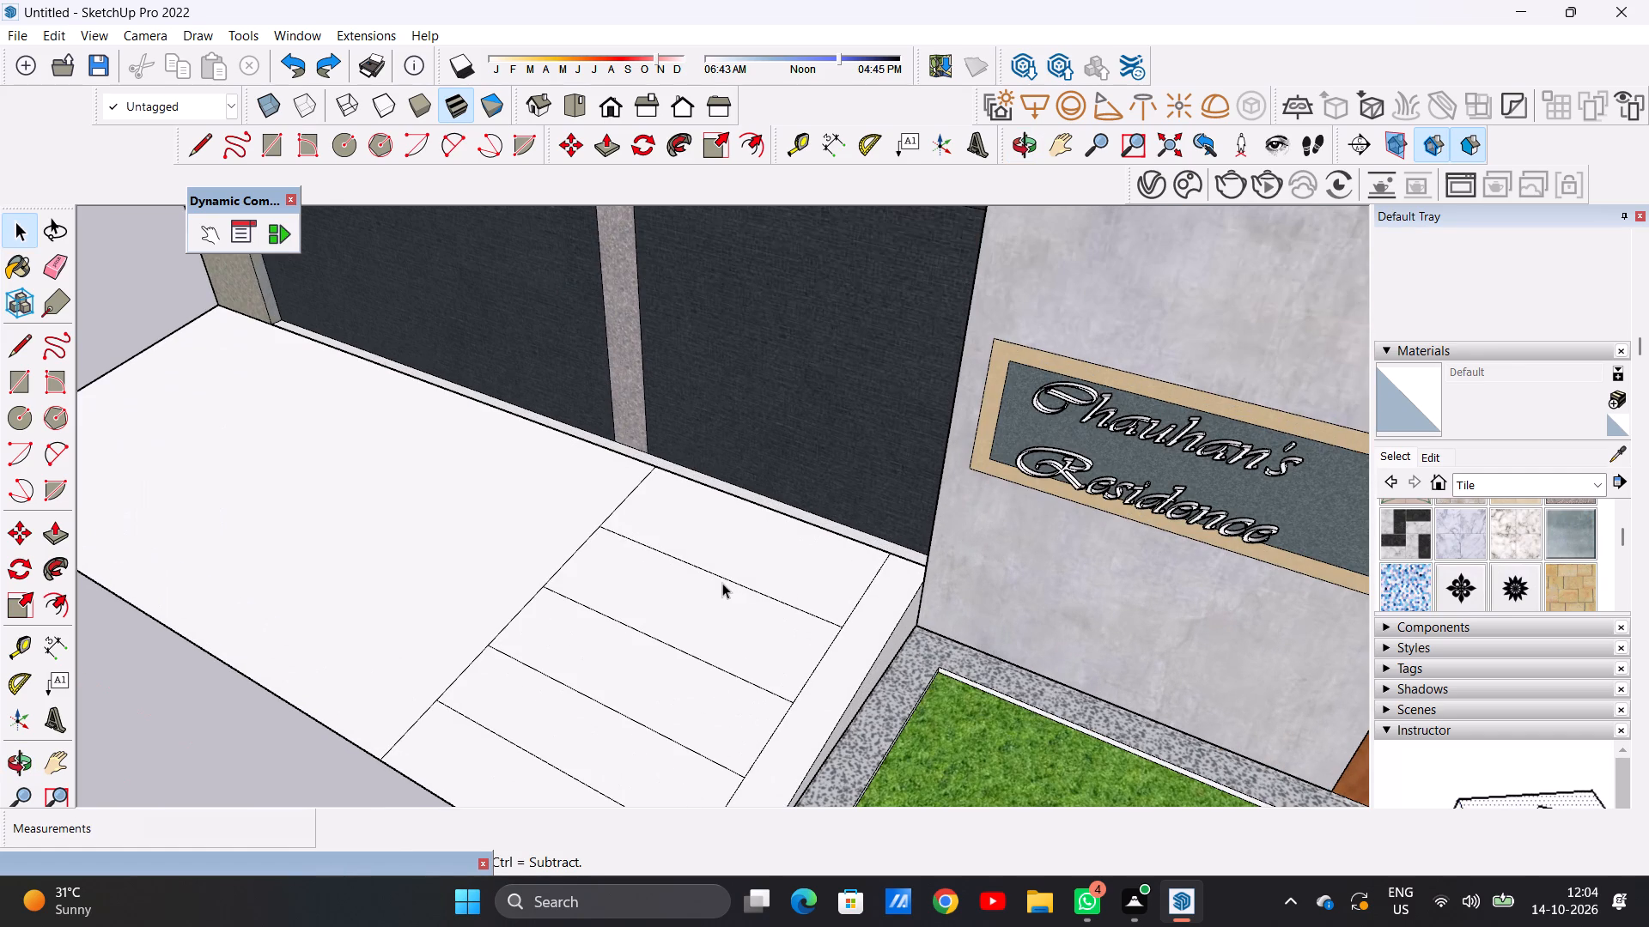
pyautogui.press('l')
pyautogui.scroll(4, 687, 564)
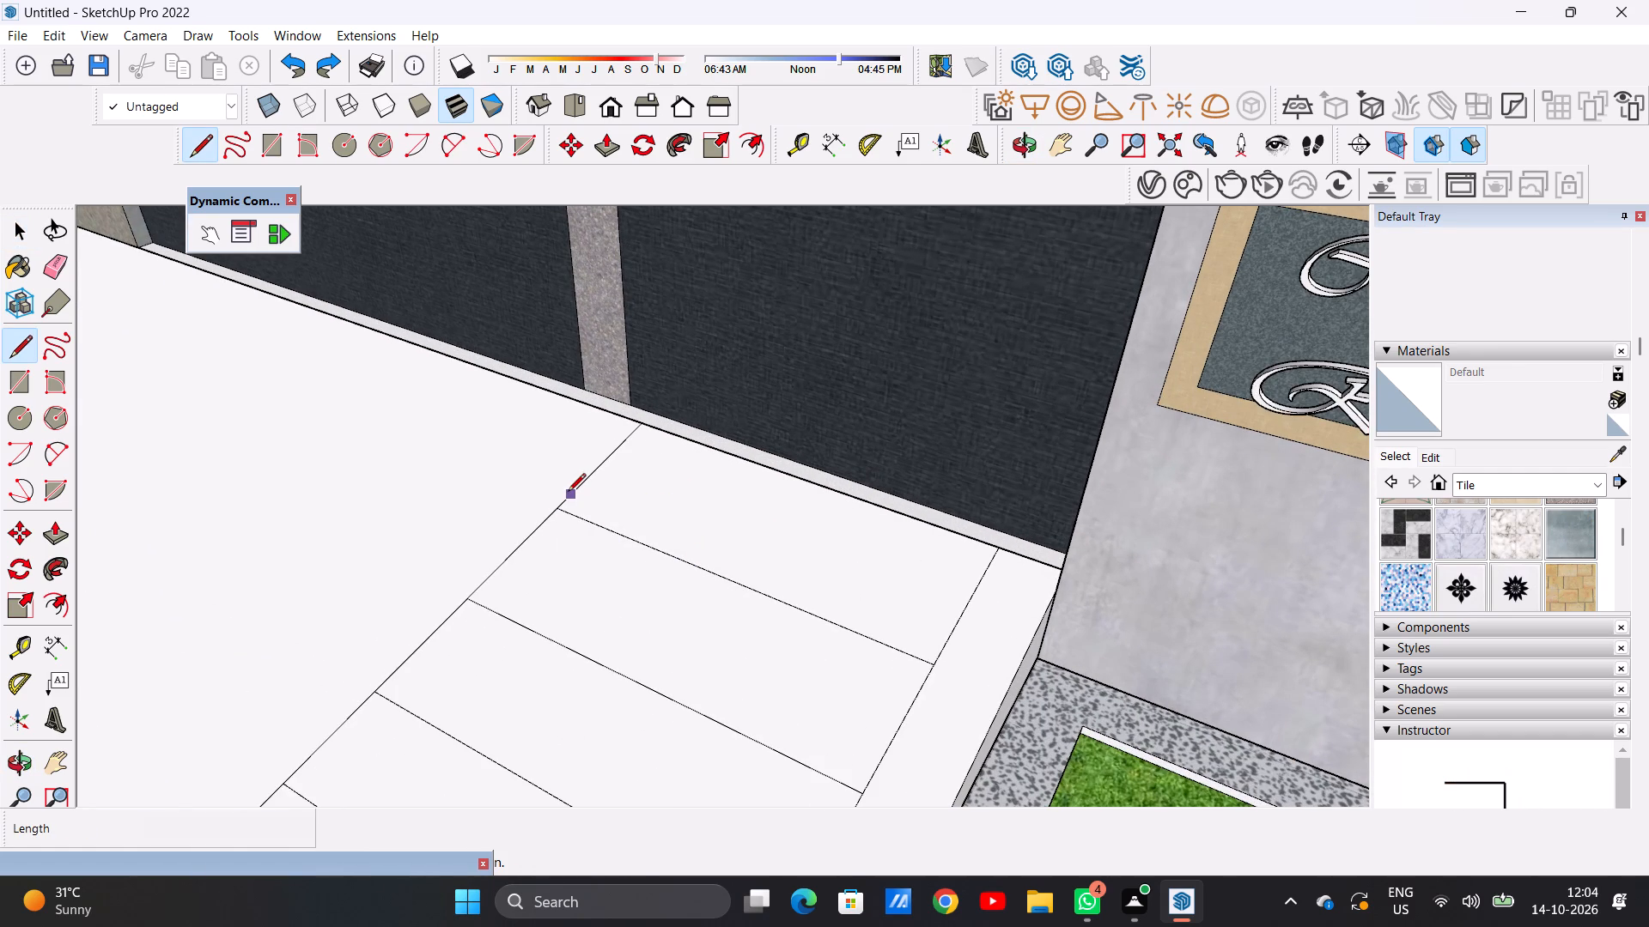
pyautogui.click(568, 493)
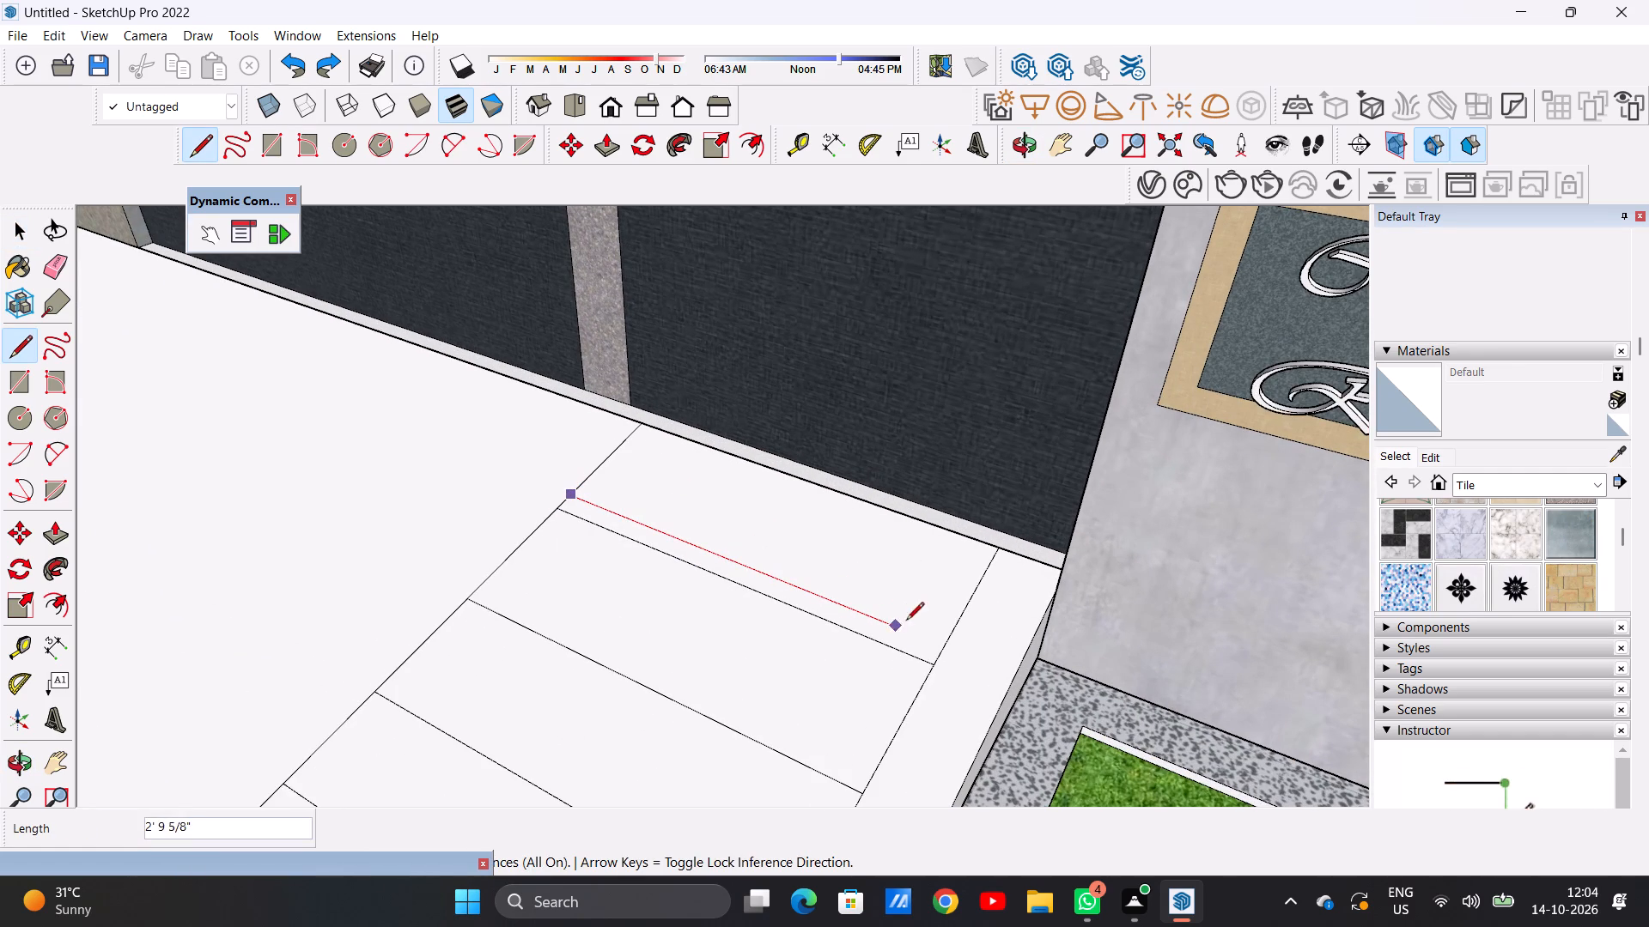
pyautogui.click(946, 645)
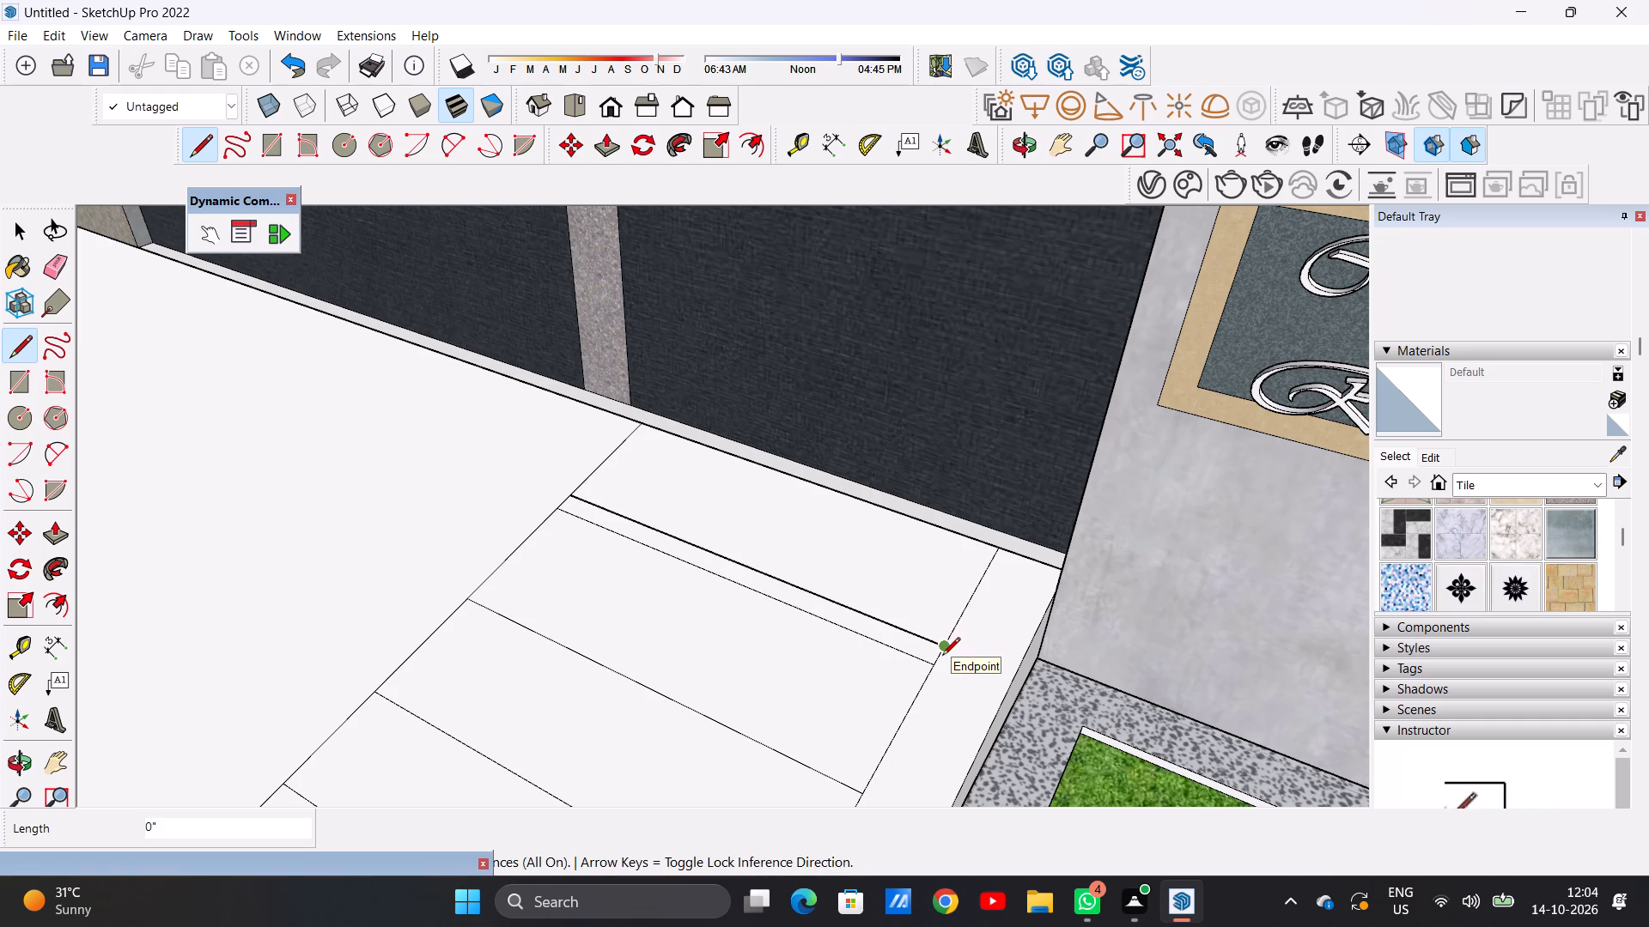
pyautogui.scroll(-5, 849, 576)
pyautogui.press('space')
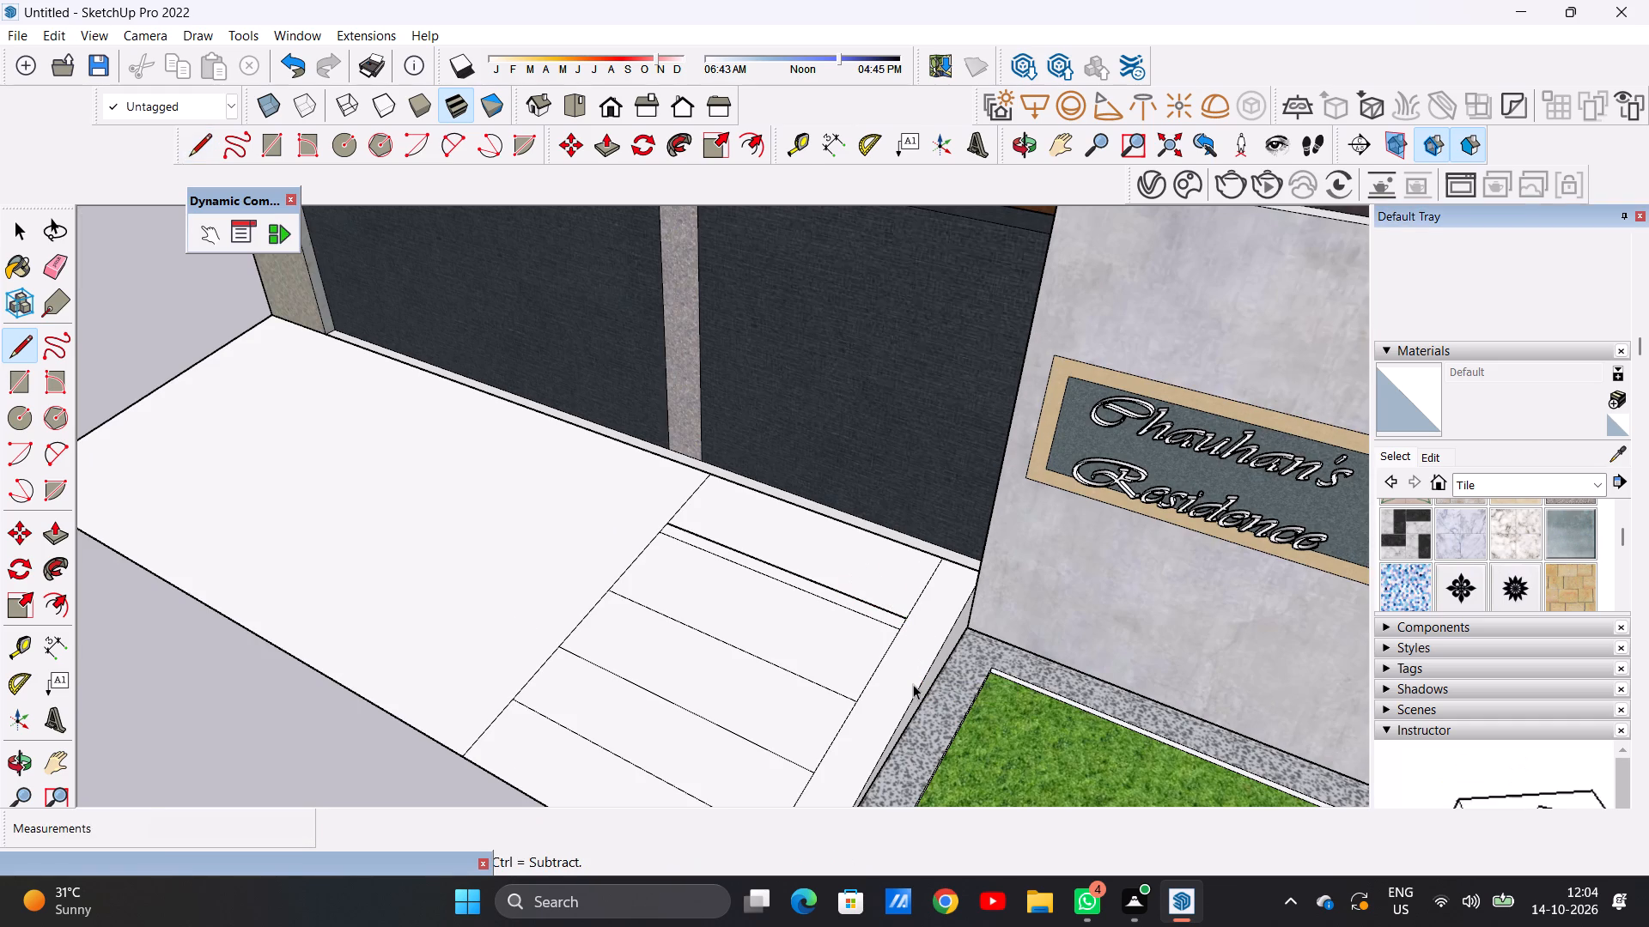
# Draw two more lines about 3' 1 13/16" long across the strips, just on the gate side of the second and third dividing lines.
pyautogui.write('l')
pyautogui.scroll(6, 701, 684)
pyautogui.scroll(4, 542, 551)
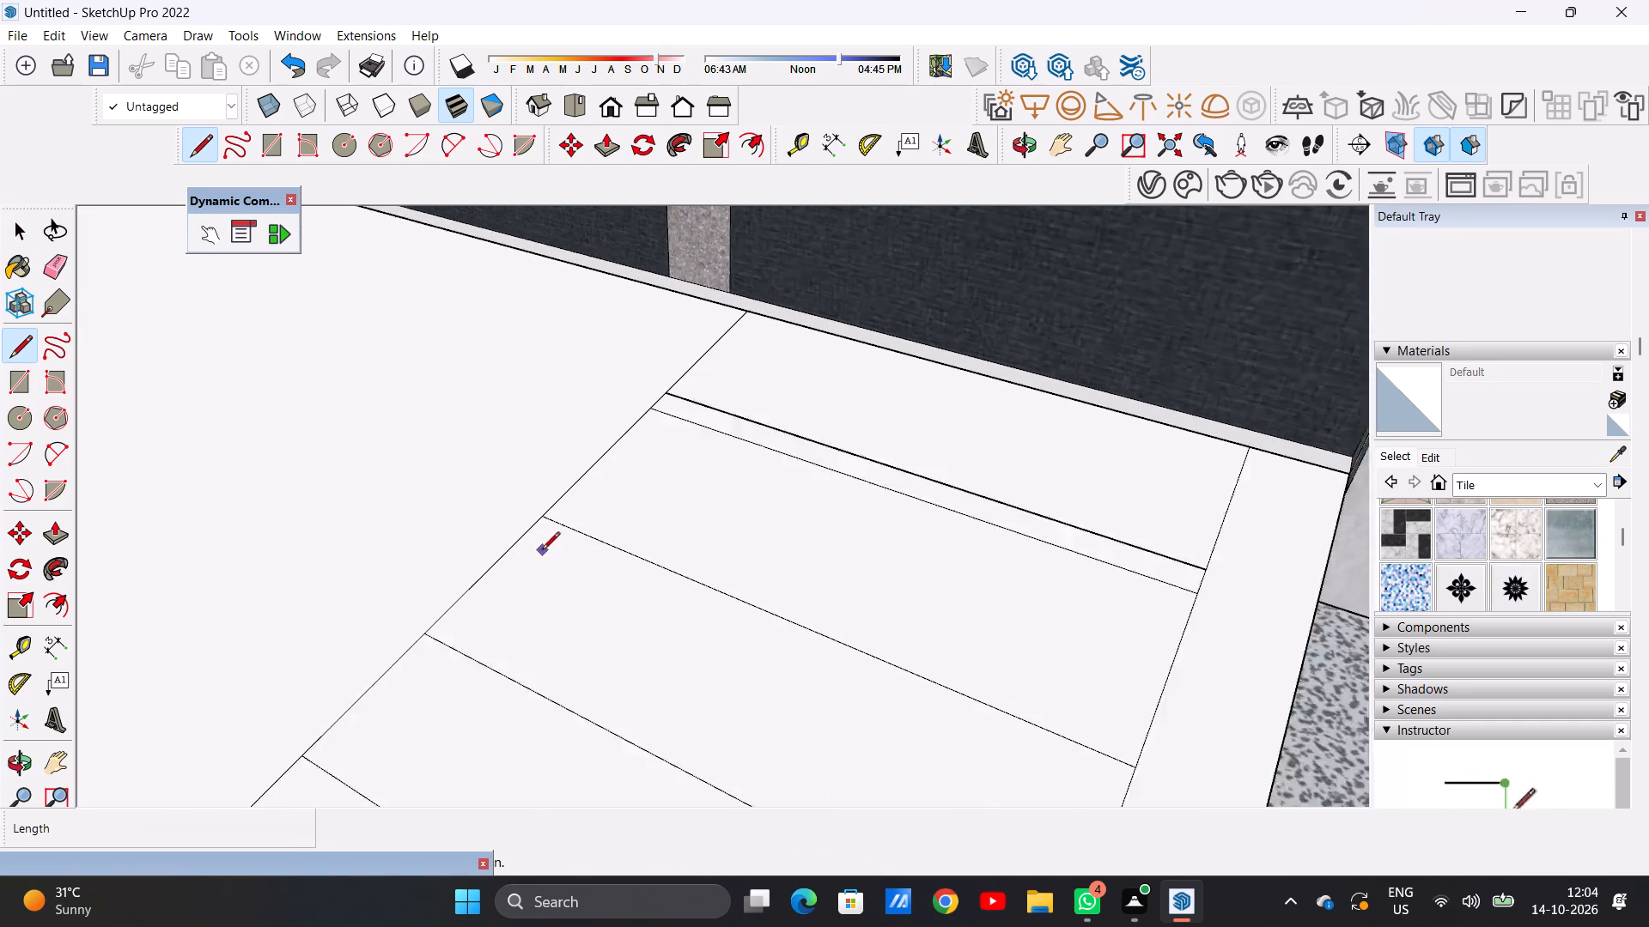
pyautogui.click(555, 494)
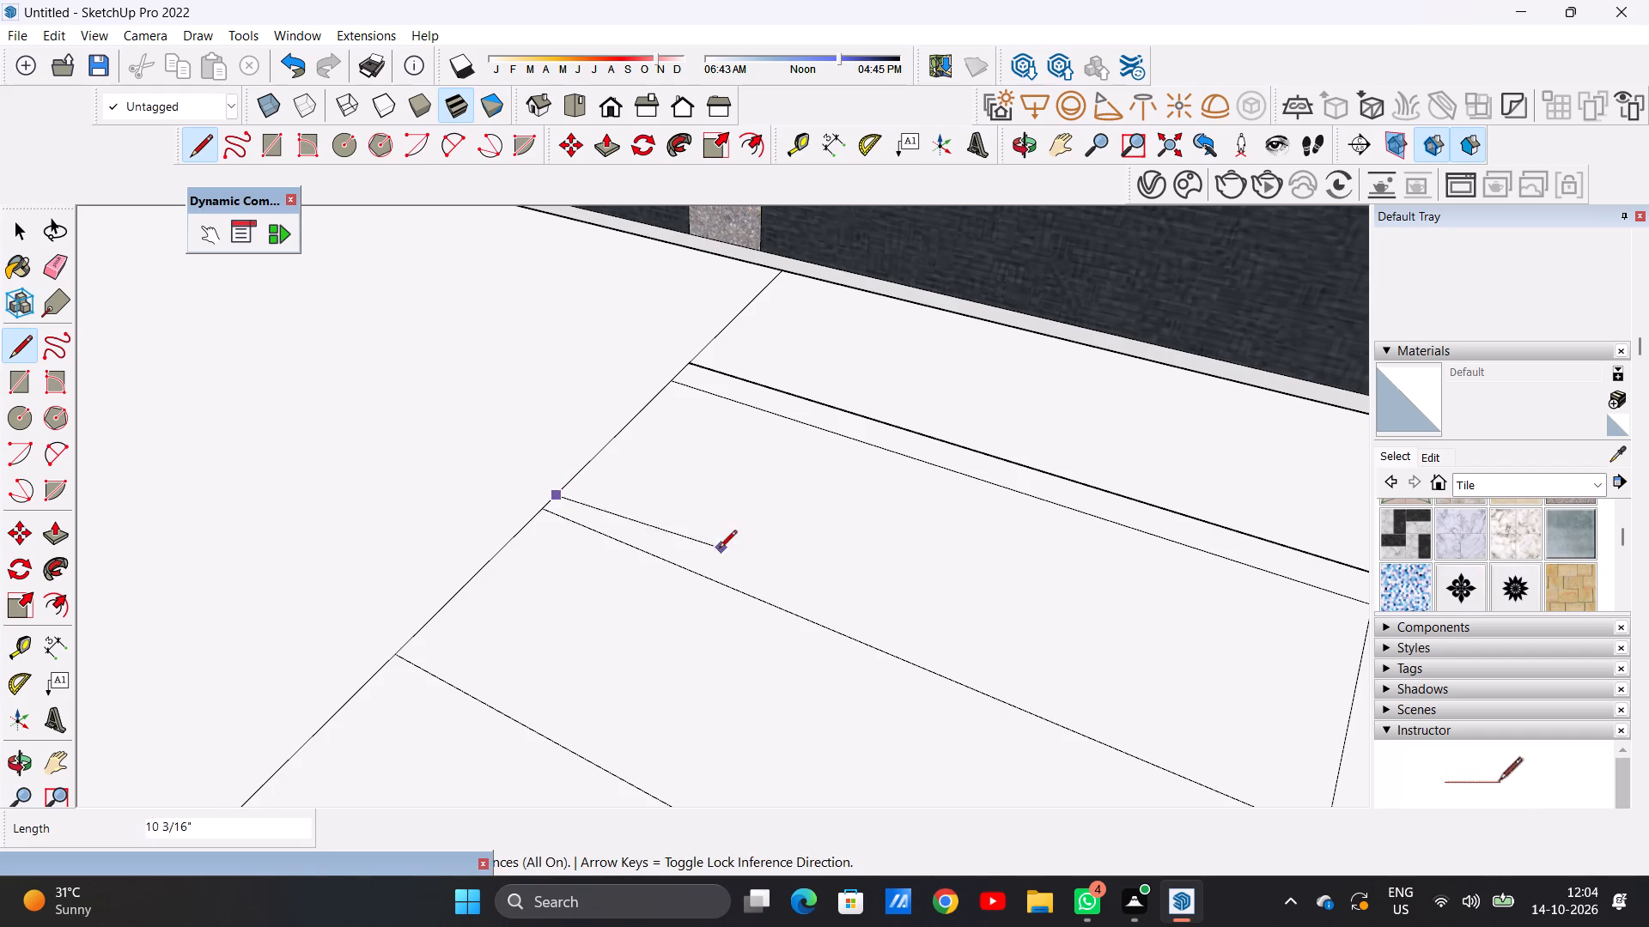
pyautogui.scroll(-8, 685, 560)
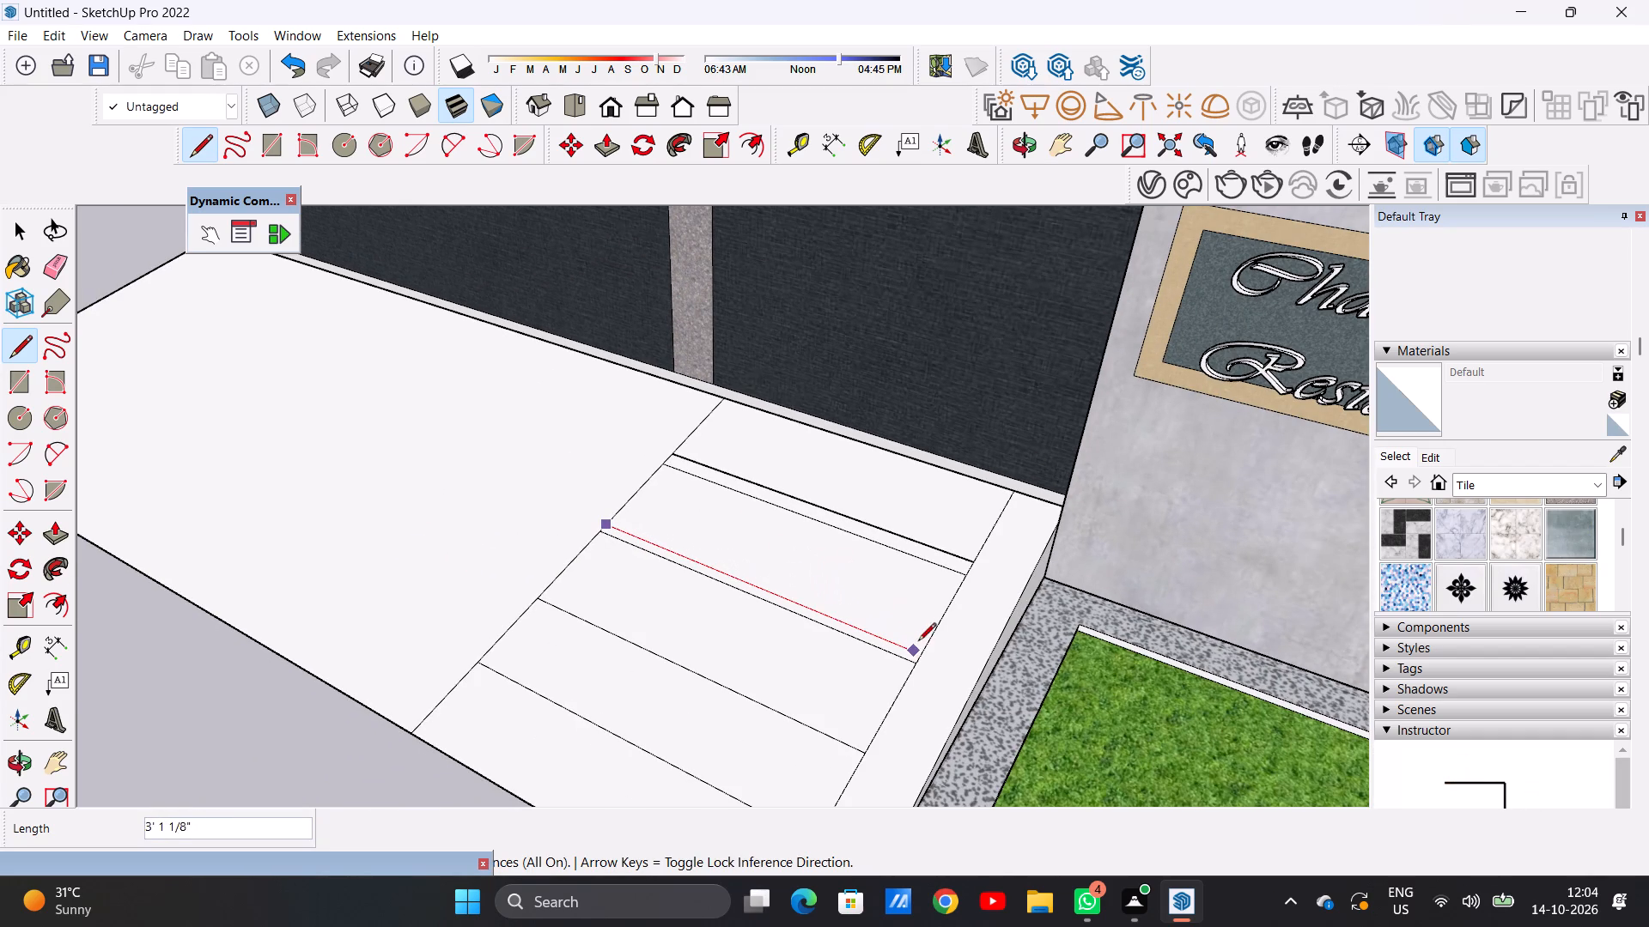
pyautogui.click(928, 652)
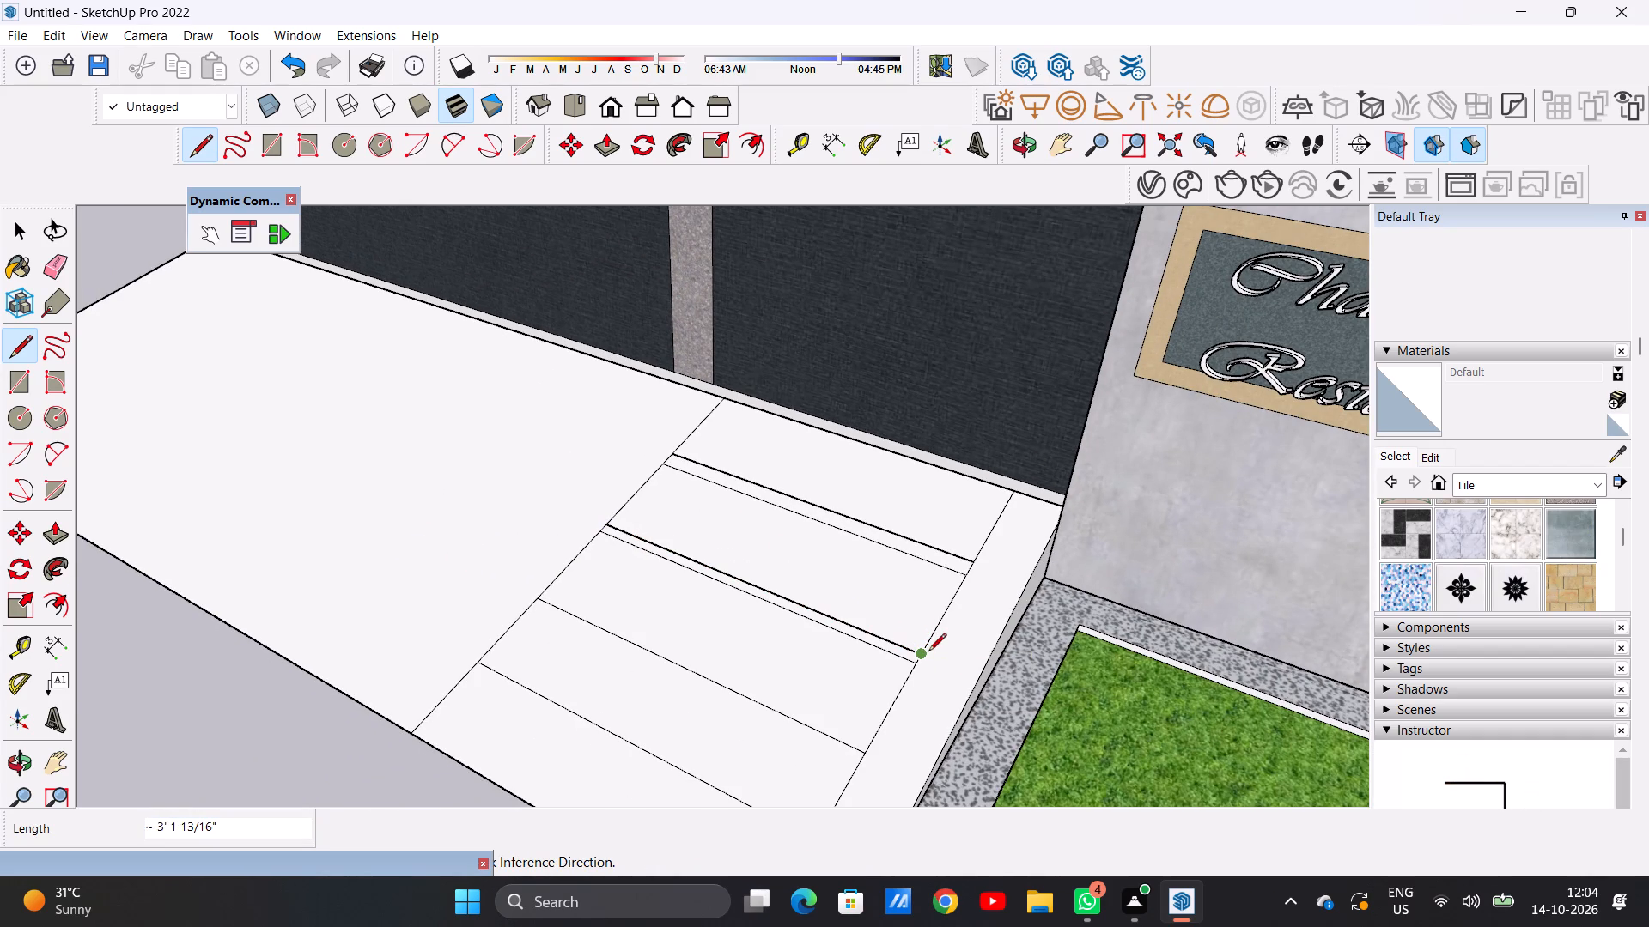
pyautogui.press('space')
pyautogui.write('l')
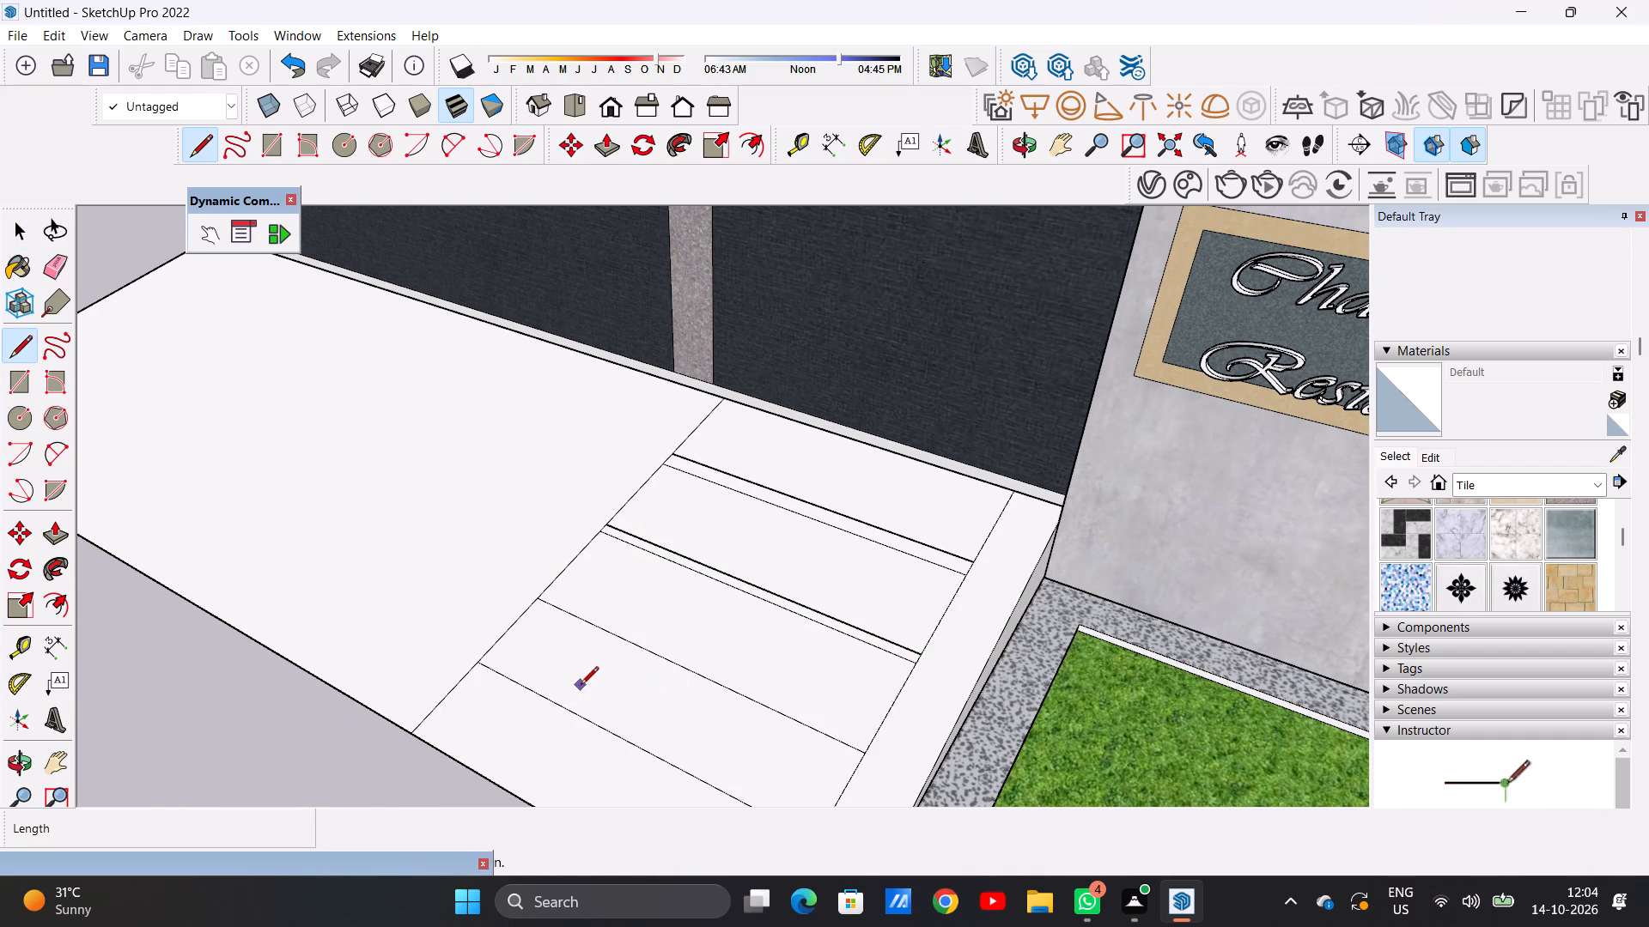
pyautogui.scroll(4, 580, 667)
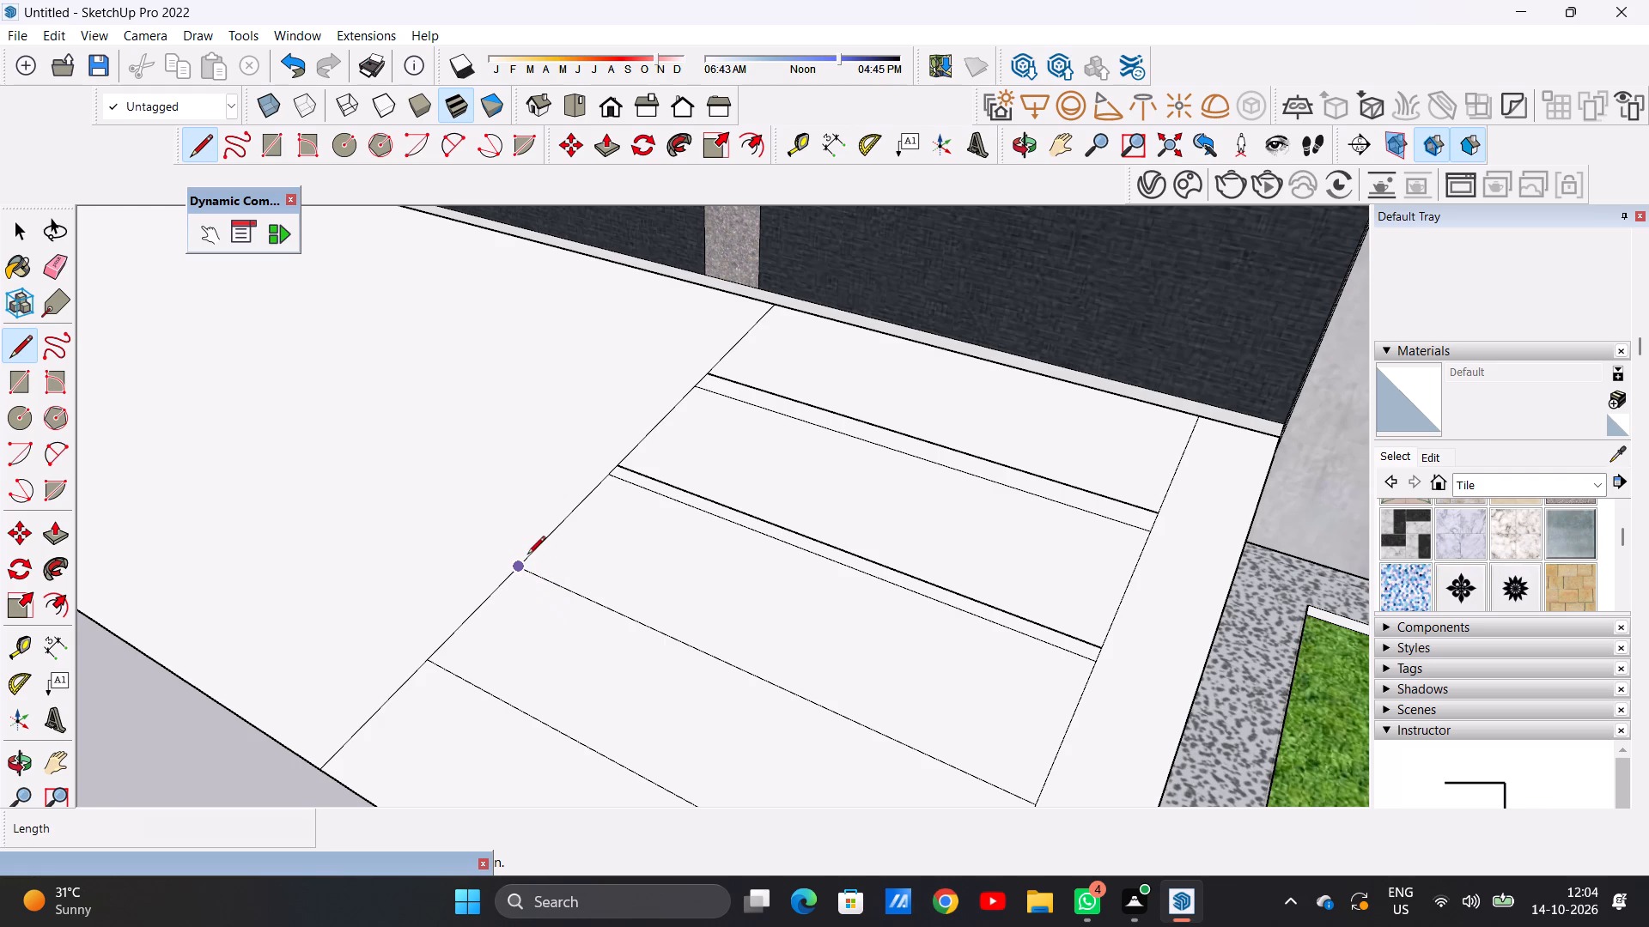
pyautogui.click(537, 556)
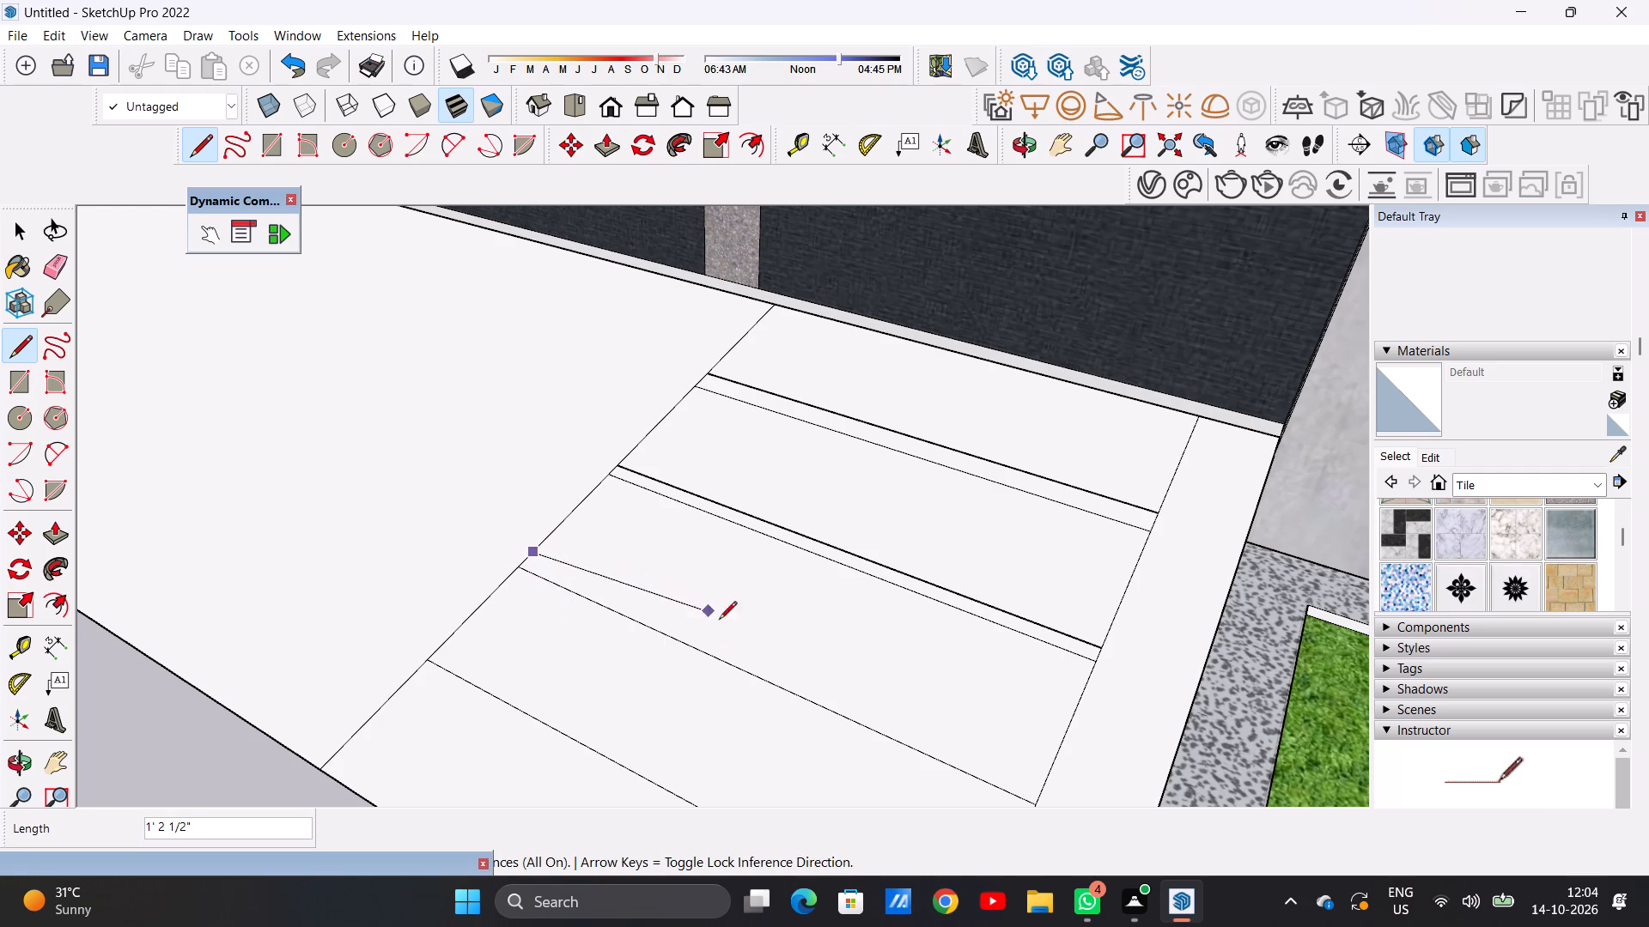
pyautogui.click(1044, 785)
pyautogui.press('space')
pyautogui.scroll(-6, 927, 612)
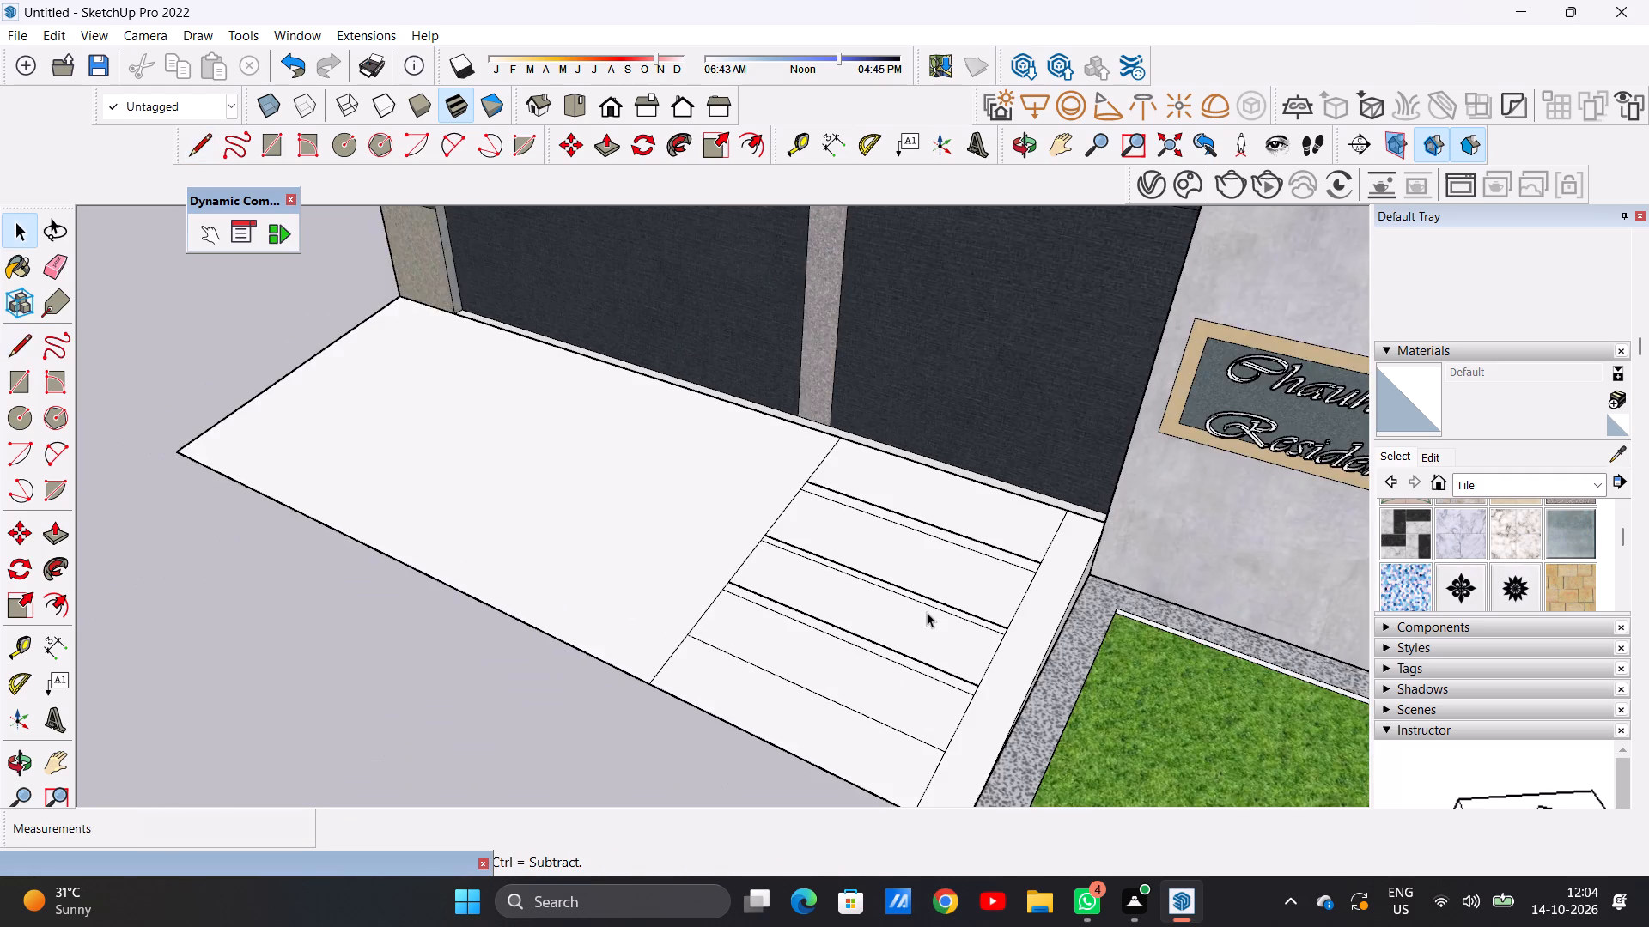
# Paint the entrance ramp and its step strips with Marble Carrara Gold Floor Tile.
pyautogui.scroll(-5, 927, 612)
pyautogui.click(1499, 536)
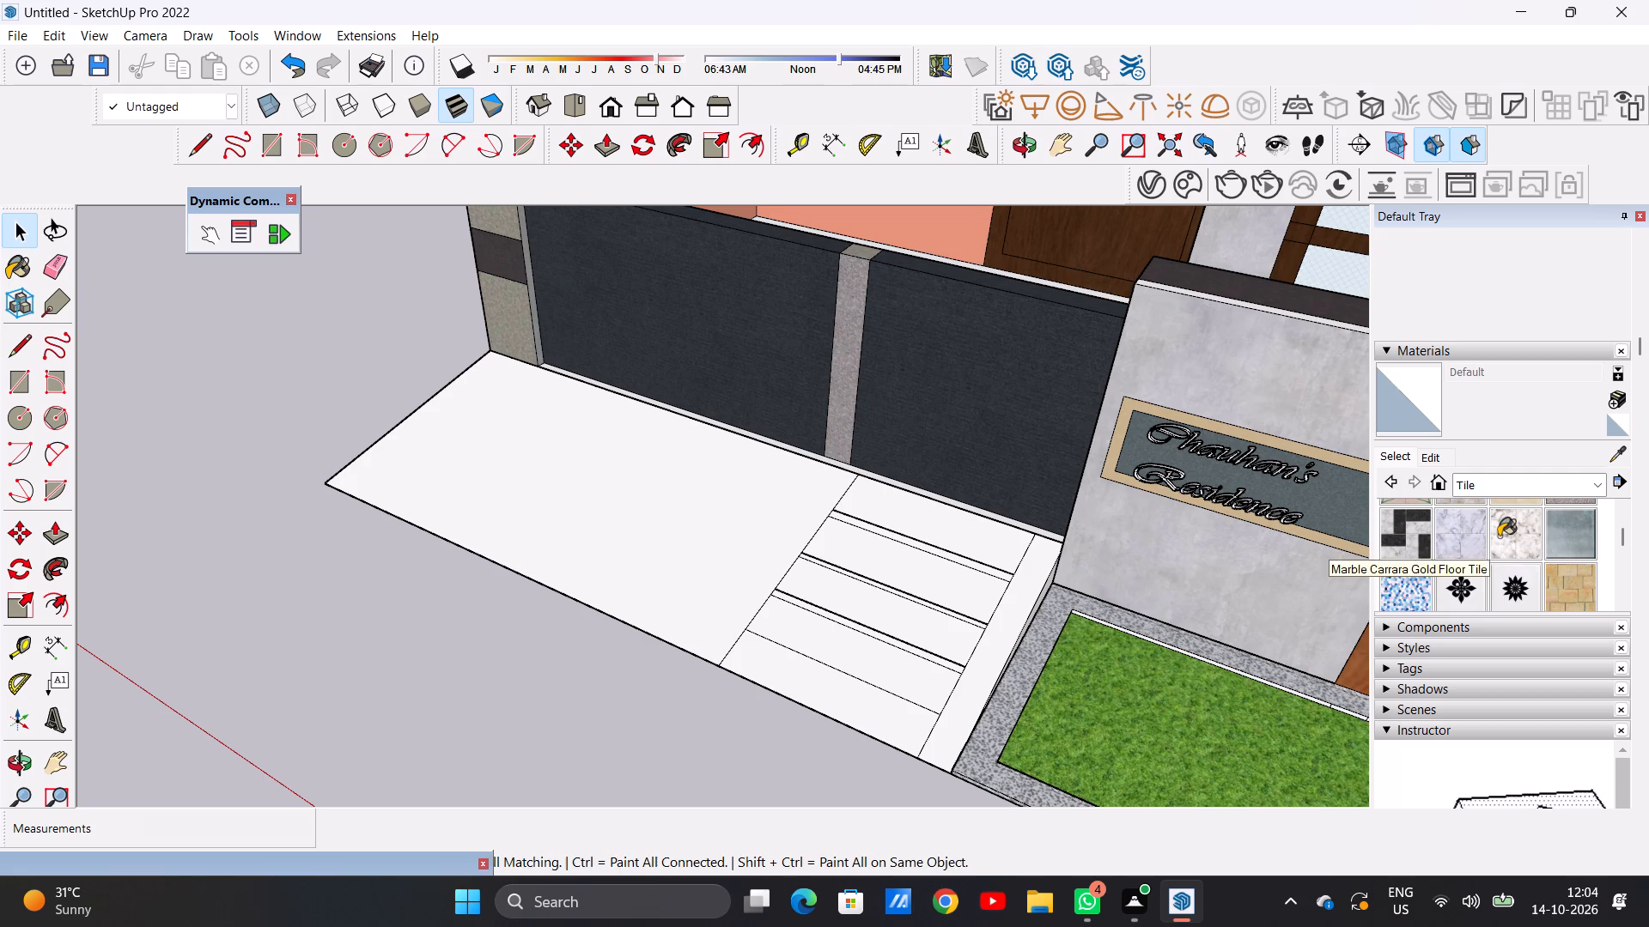
pyautogui.click(654, 576)
pyautogui.scroll(5, 843, 605)
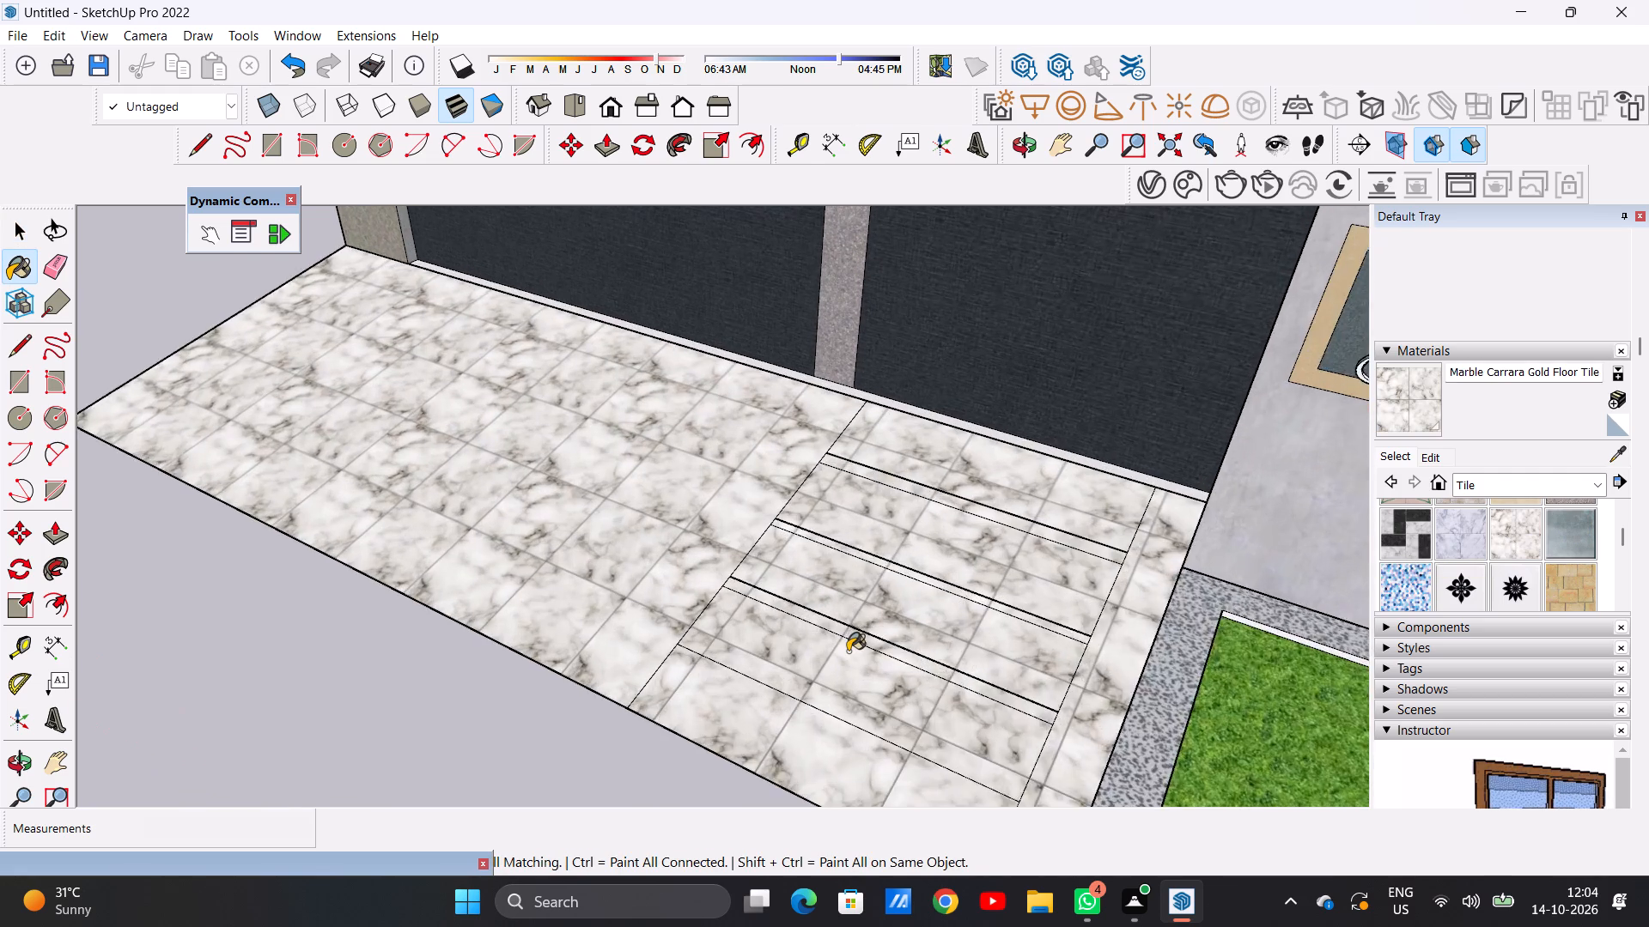
pyautogui.scroll(9, 848, 651)
pyautogui.press('space')
# Examine the tiled ramp, its sloping side and the house front from several angles.
pyautogui.scroll(-8, 812, 629)
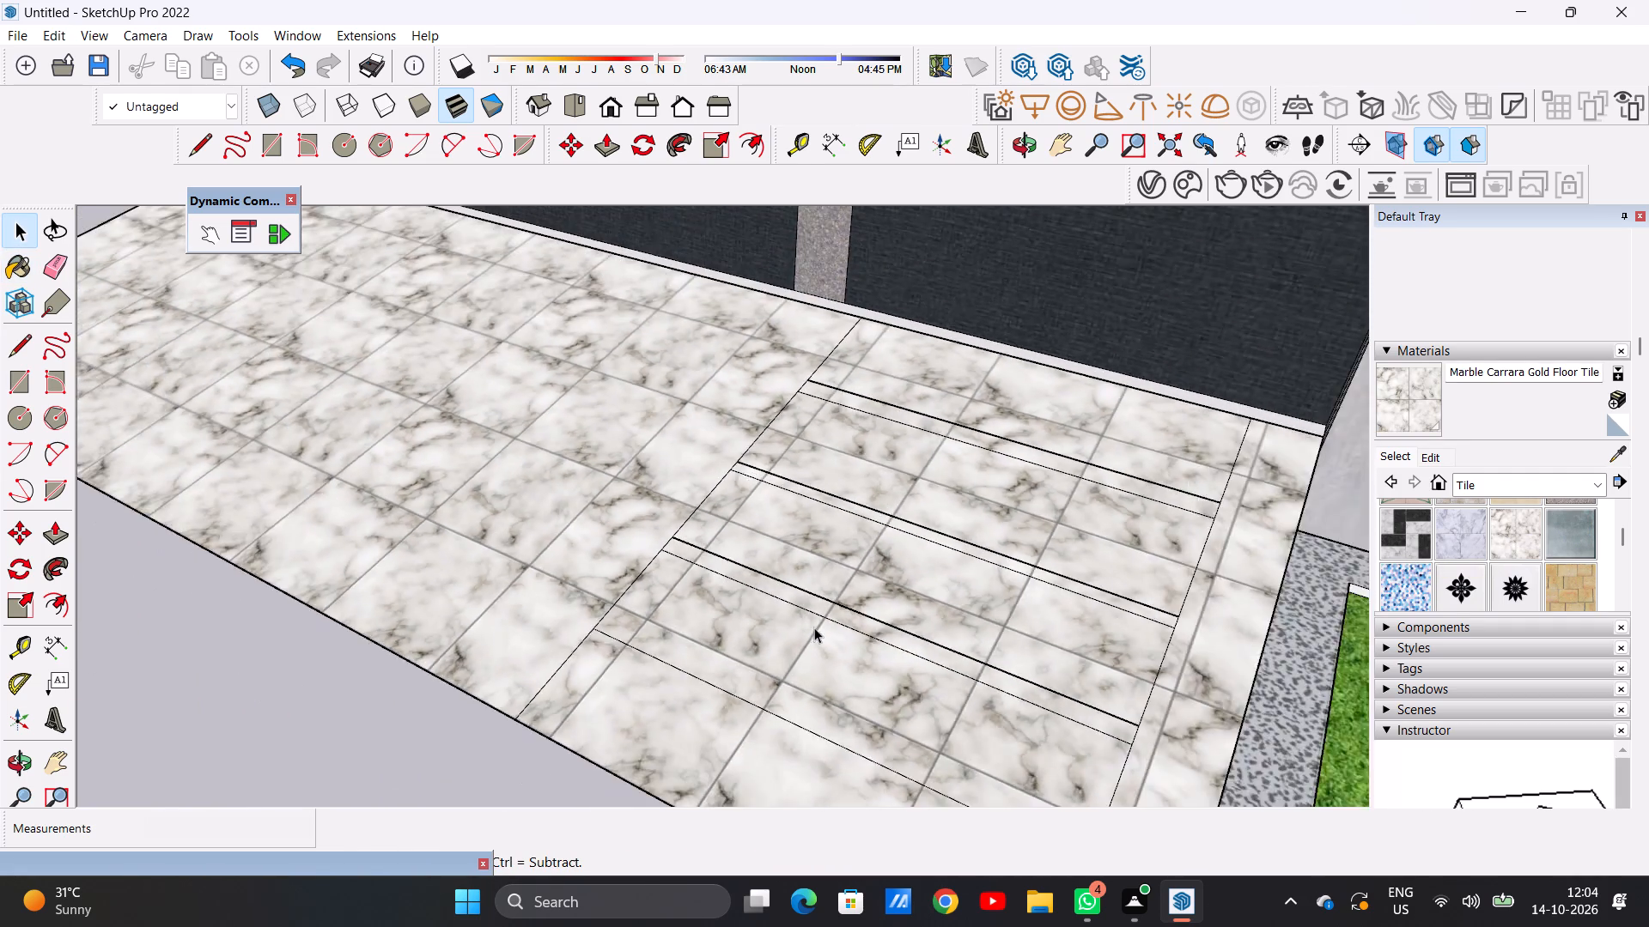
pyautogui.scroll(-18, 814, 627)
pyautogui.moveTo(878, 640); pyautogui.dragTo(849, 554, button='middle')
pyautogui.scroll(5, 885, 602)
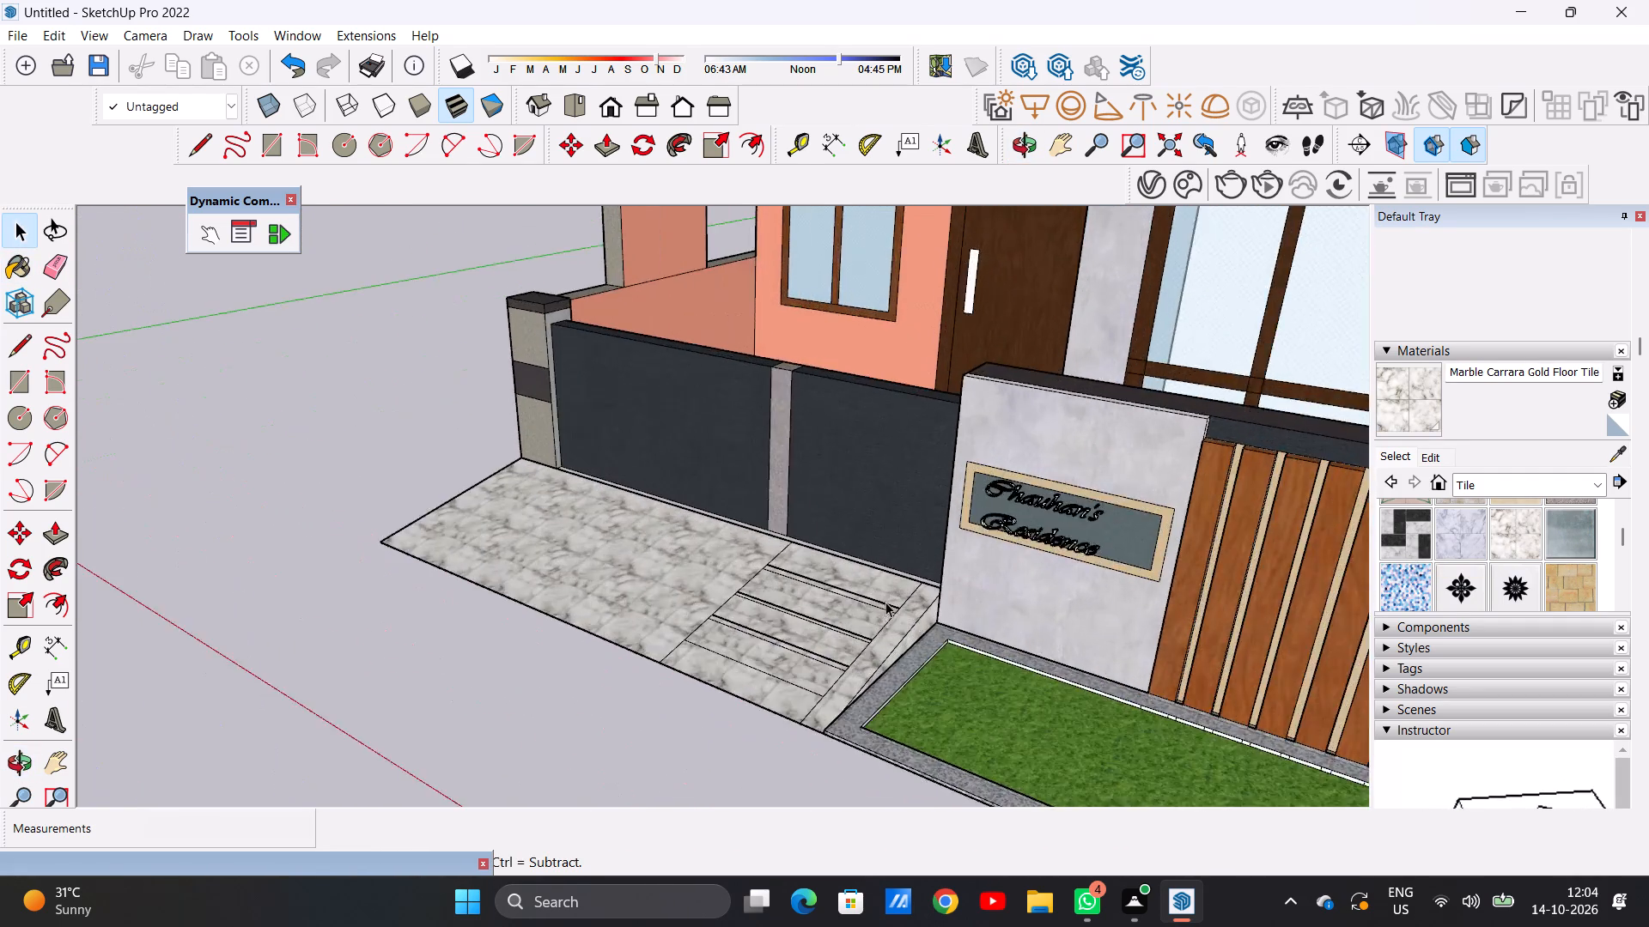
pyautogui.scroll(7, 885, 602)
pyautogui.scroll(-20, 743, 657)
pyautogui.scroll(-1, 743, 657)
pyautogui.moveTo(579, 628); pyautogui.dragTo(1025, 550, button='middle')
pyautogui.scroll(2, 649, 668)
pyautogui.scroll(-1, 649, 668)
pyautogui.scroll(19, 649, 668)
pyautogui.scroll(-3, 612, 663)
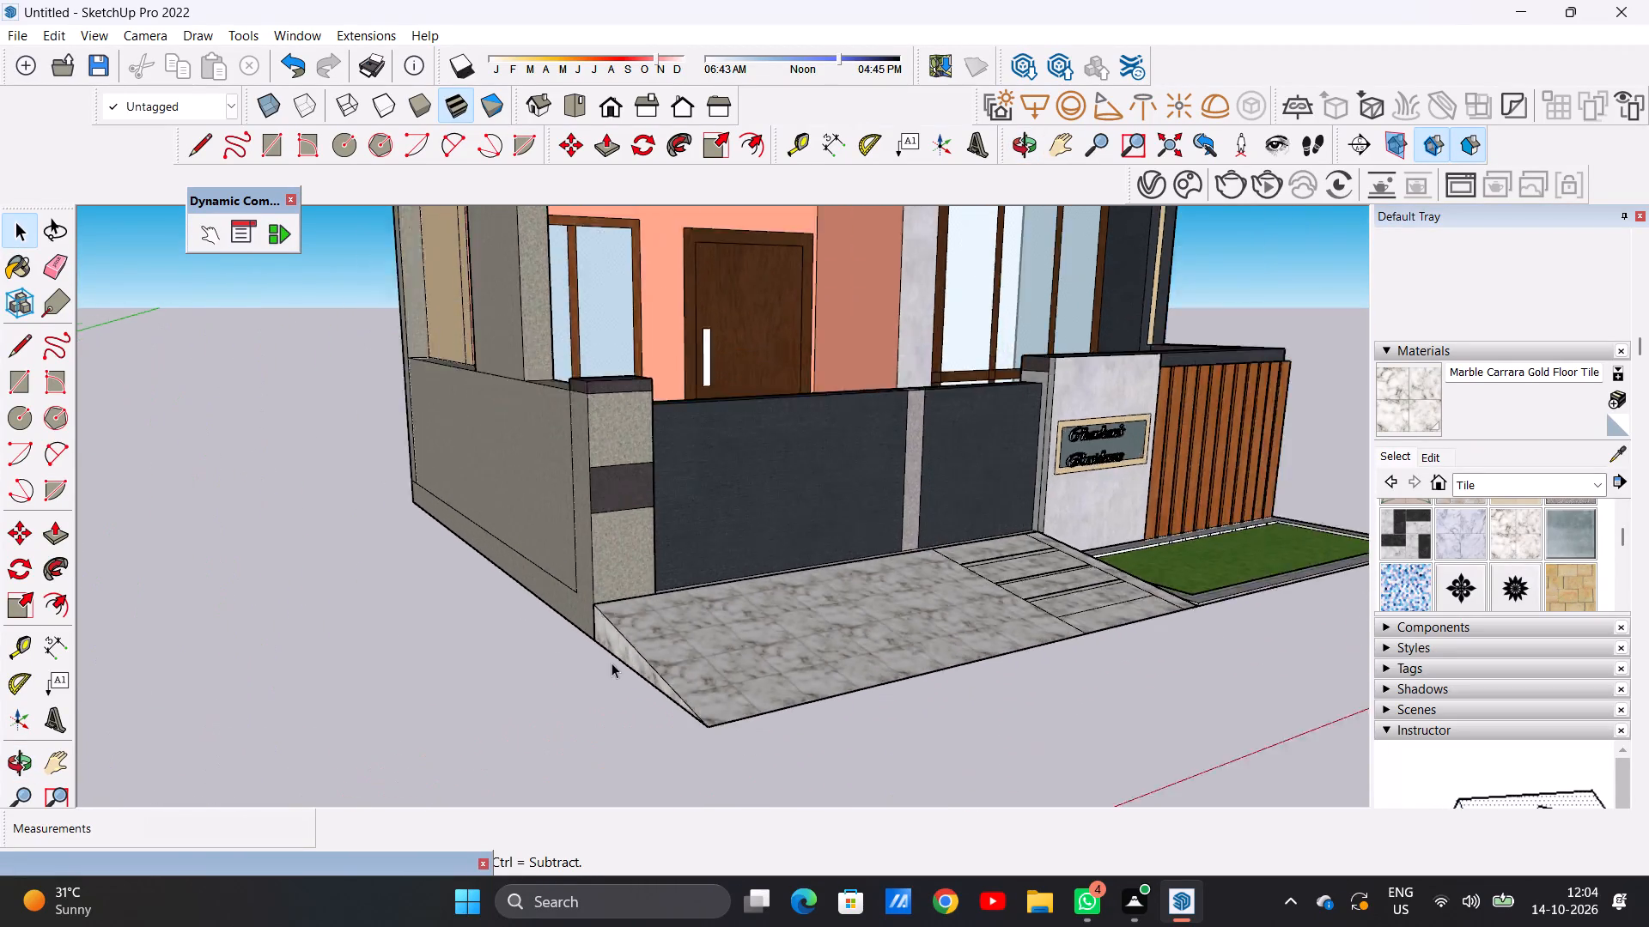
pyautogui.scroll(-16, 612, 663)
pyautogui.moveTo(748, 561); pyautogui.dragTo(566, 685, button='middle')
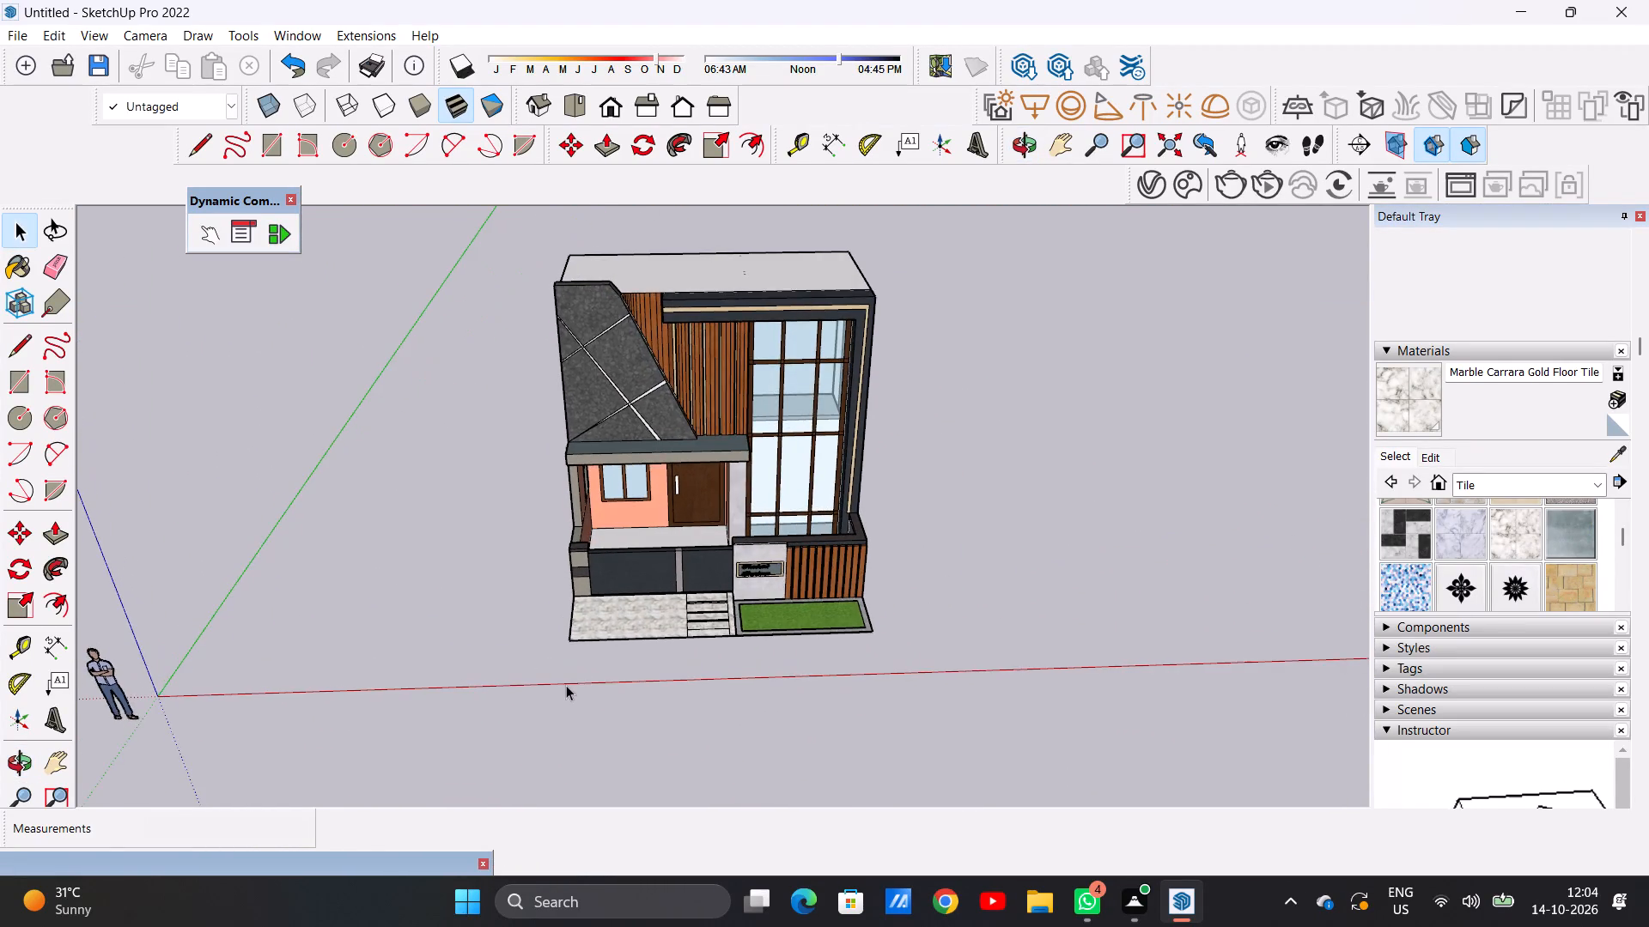
# Paint the porch floor behind the gate with Marble Carrara Floor Tile.
pyautogui.scroll(7, 584, 603)
pyautogui.moveTo(653, 569); pyautogui.dragTo(627, 726, button='middle')
pyautogui.scroll(-2, 557, 605)
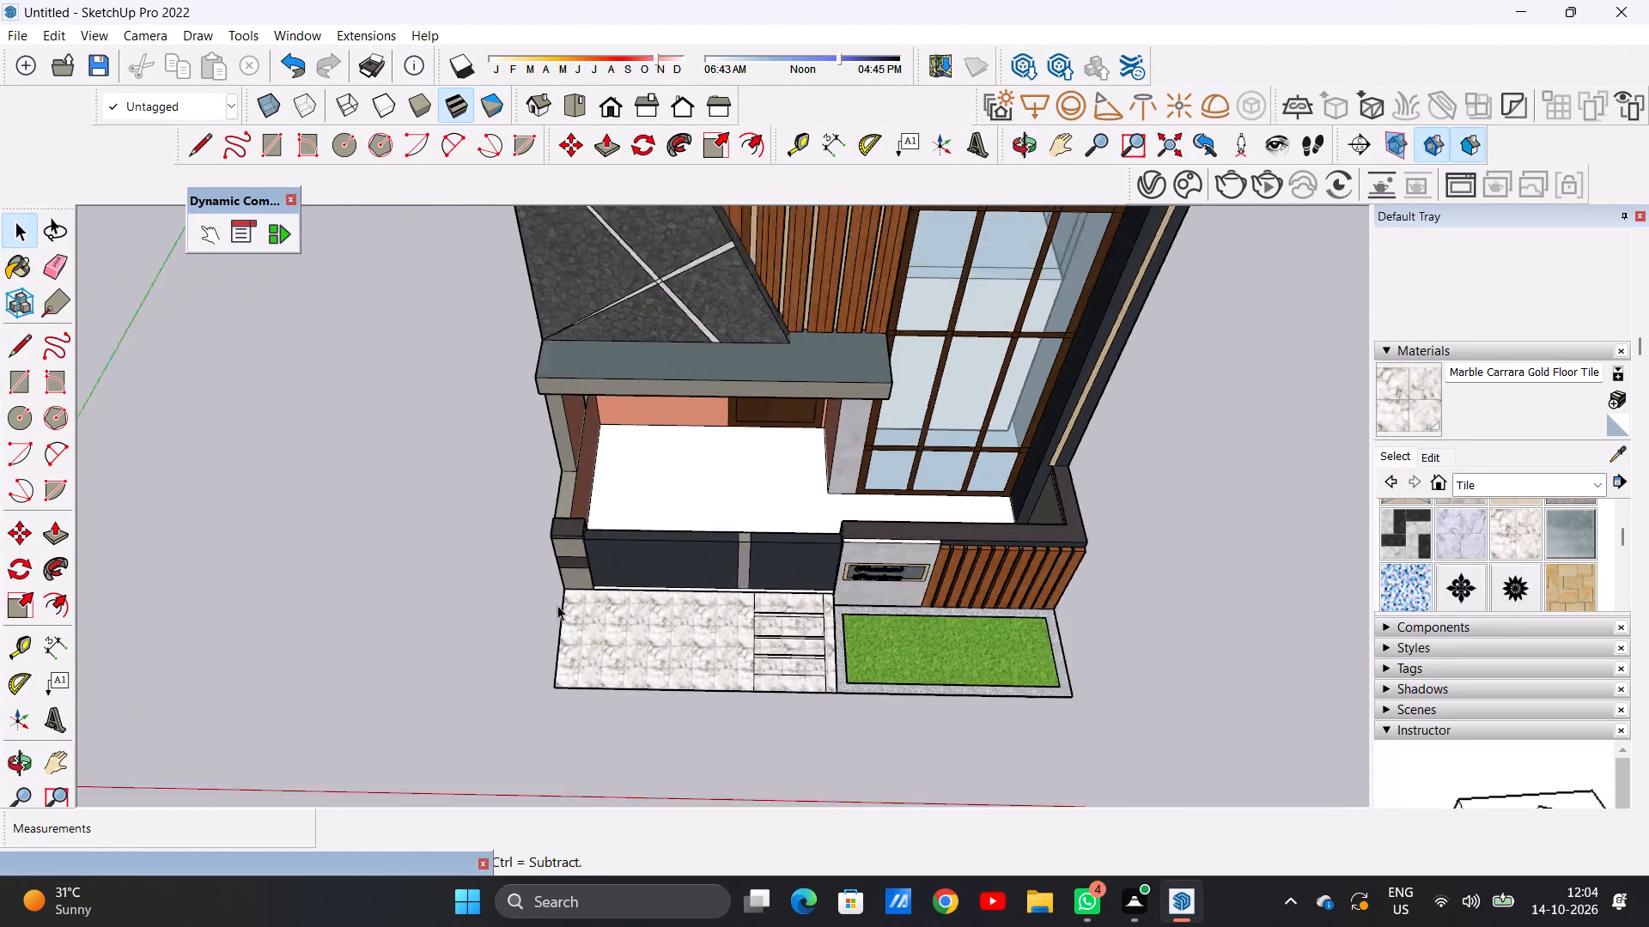
pyautogui.scroll(-7, 557, 605)
pyautogui.scroll(10, 634, 546)
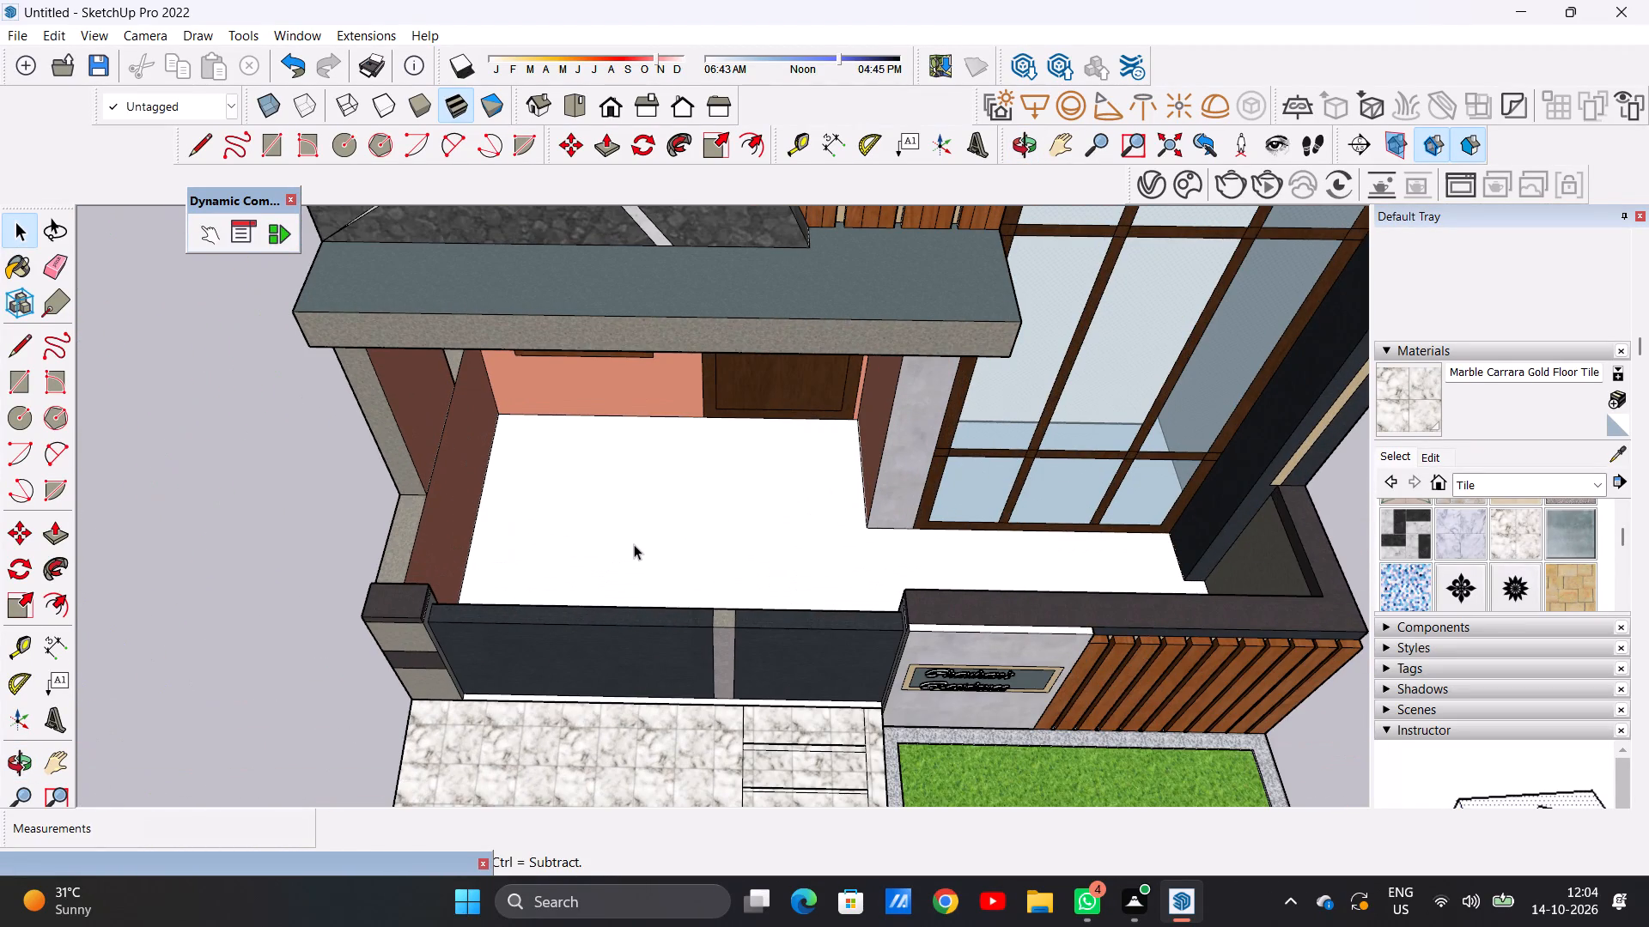
pyautogui.click(1465, 528)
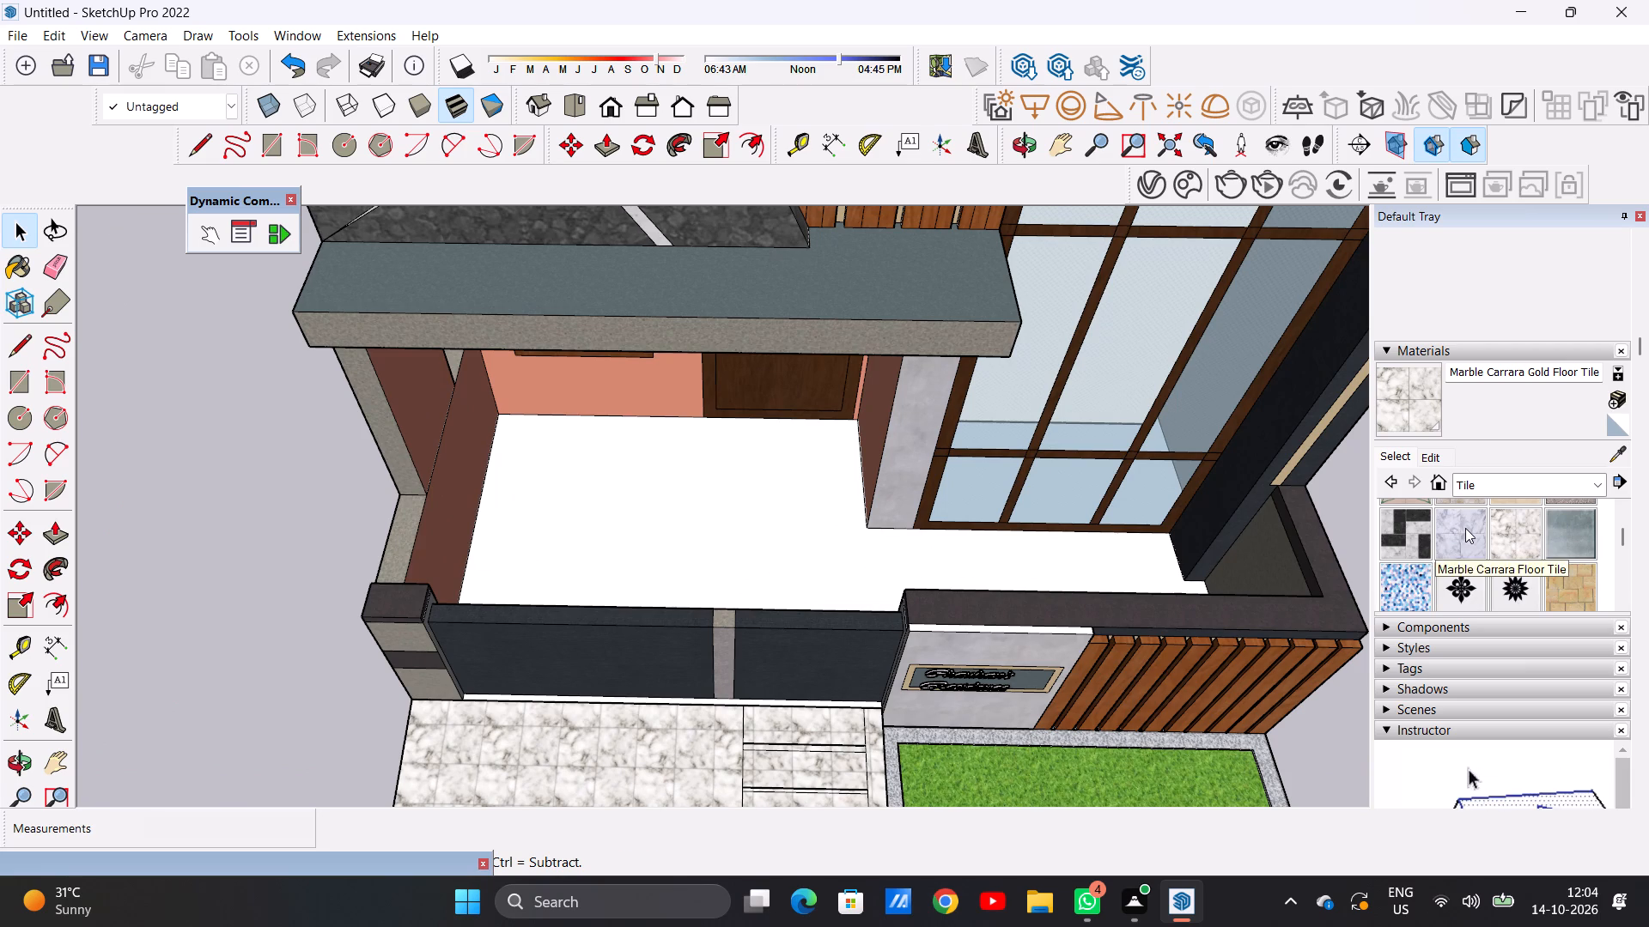
pyautogui.click(737, 561)
pyautogui.scroll(13, 784, 579)
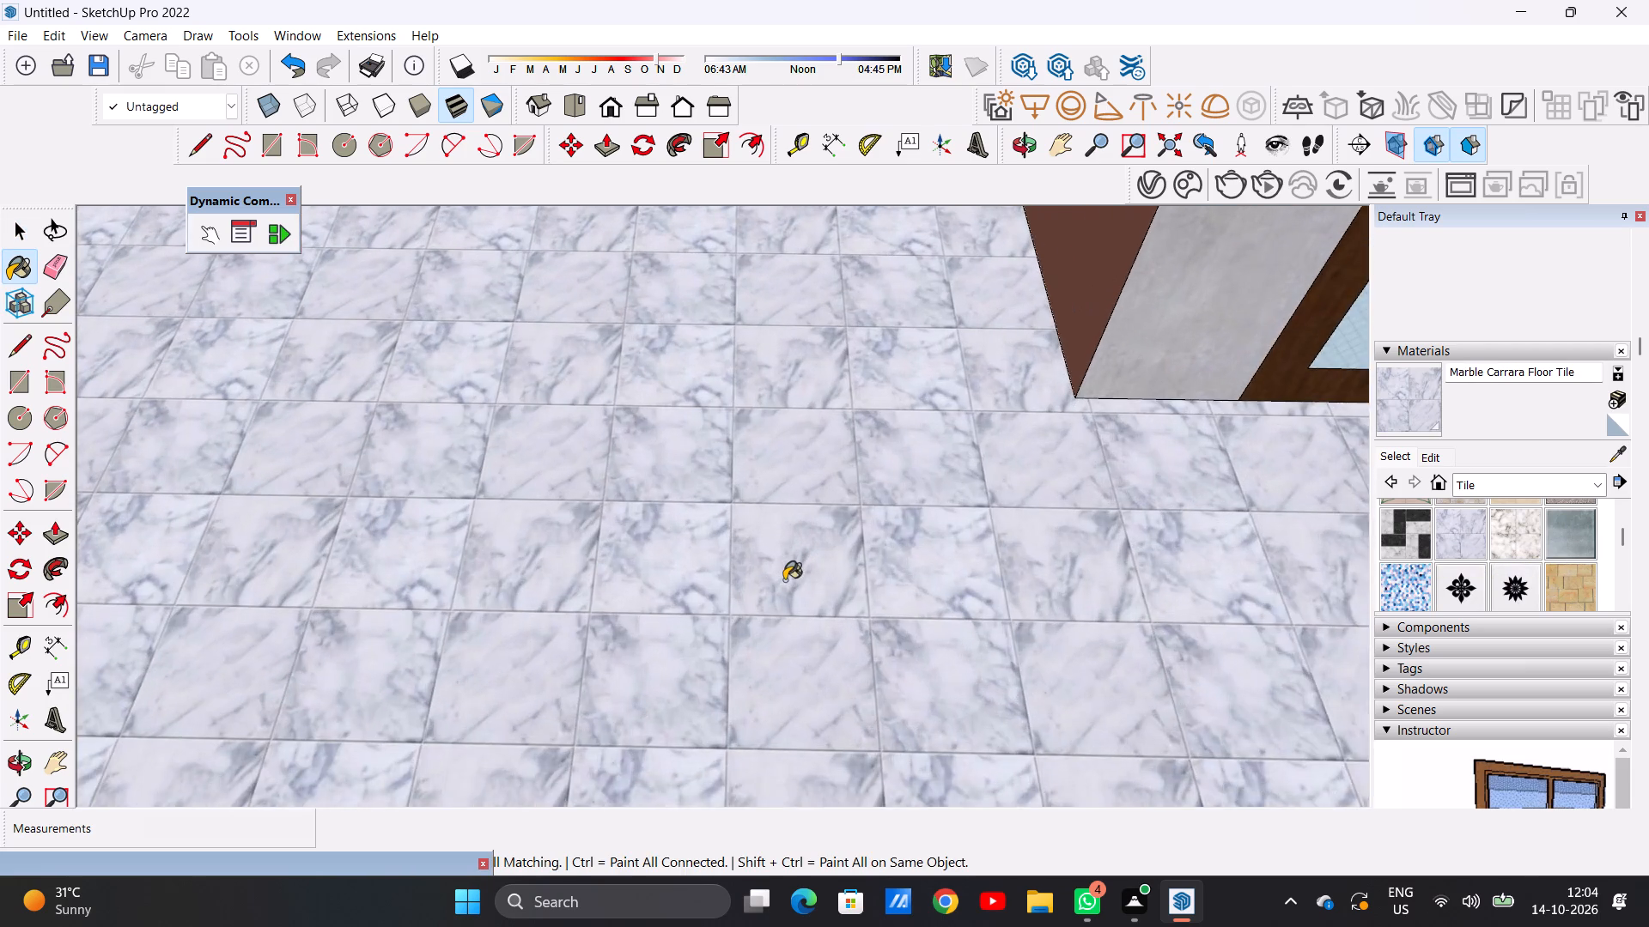
# Examine the finishes on the house's front, porch and side from several angles.
pyautogui.scroll(-20, 782, 582)
pyautogui.scroll(-3, 782, 582)
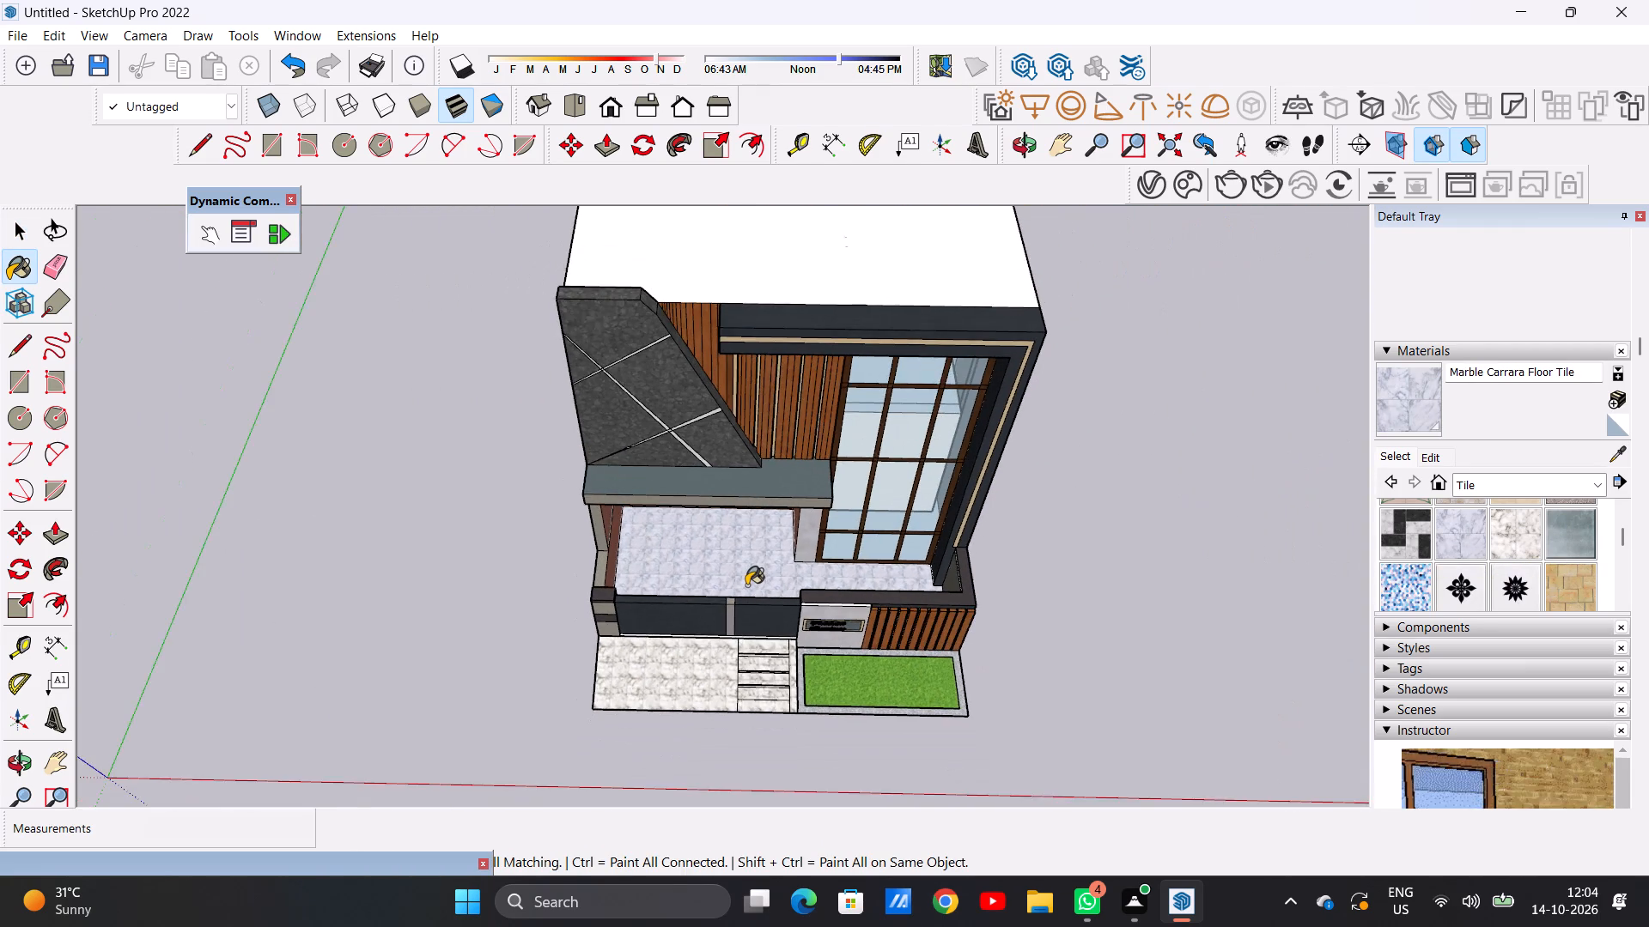
pyautogui.scroll(-3, 746, 585)
pyautogui.moveTo(785, 611); pyautogui.dragTo(564, 558, button='middle')
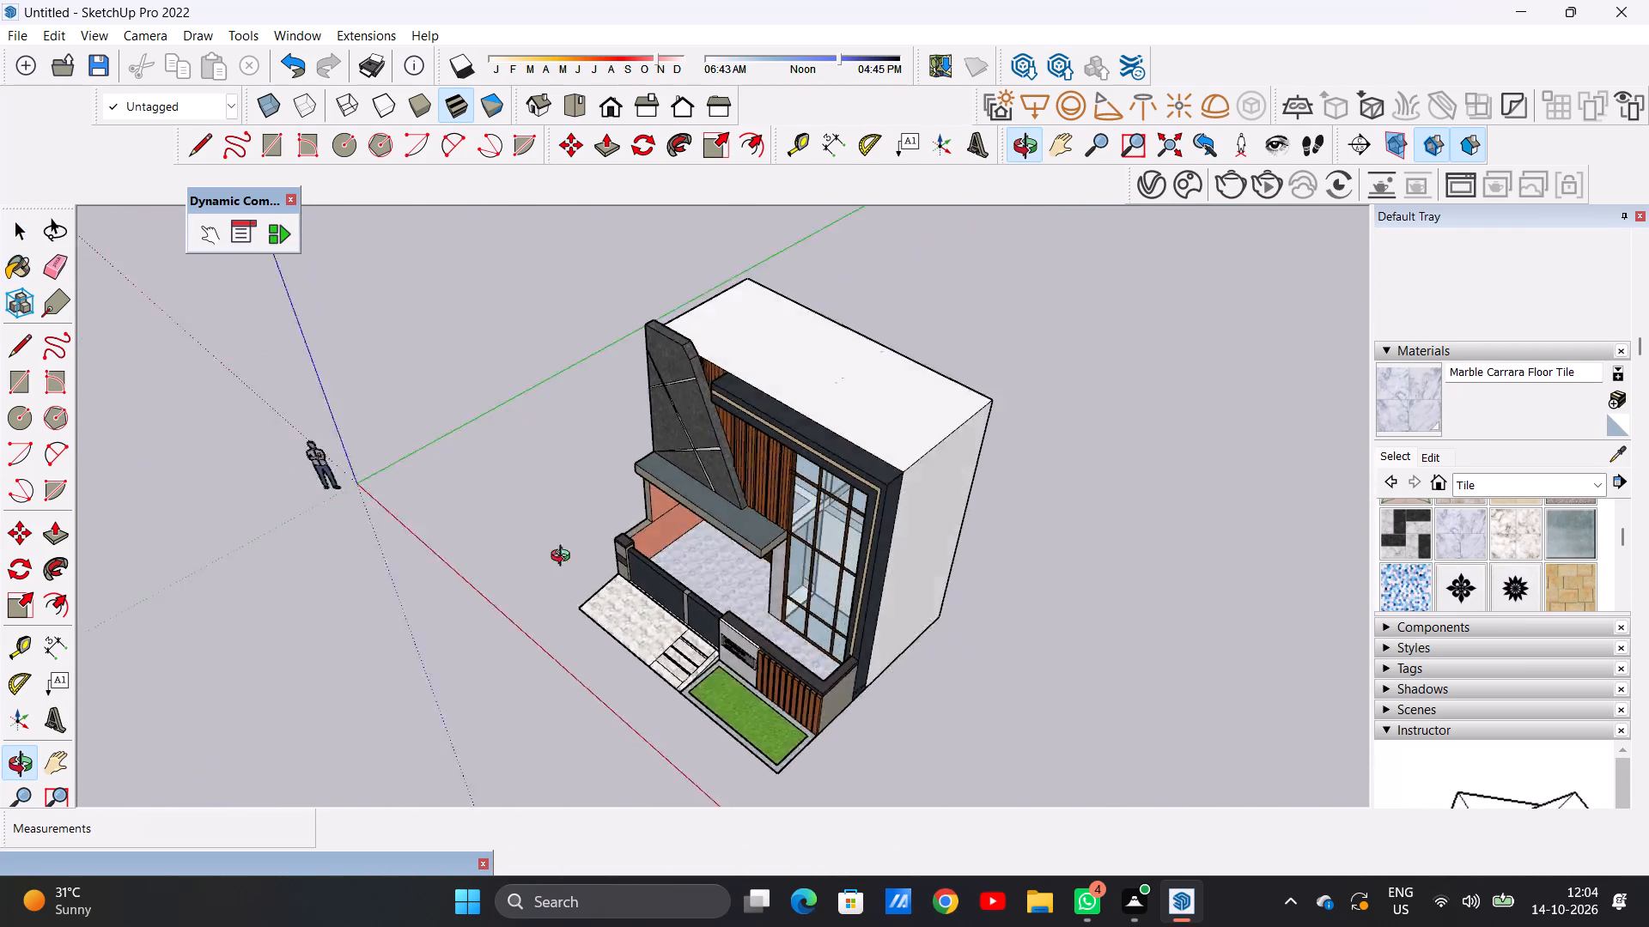
pyautogui.moveTo(564, 558); pyautogui.dragTo(749, 391, button='middle')
pyautogui.scroll(5, 741, 582)
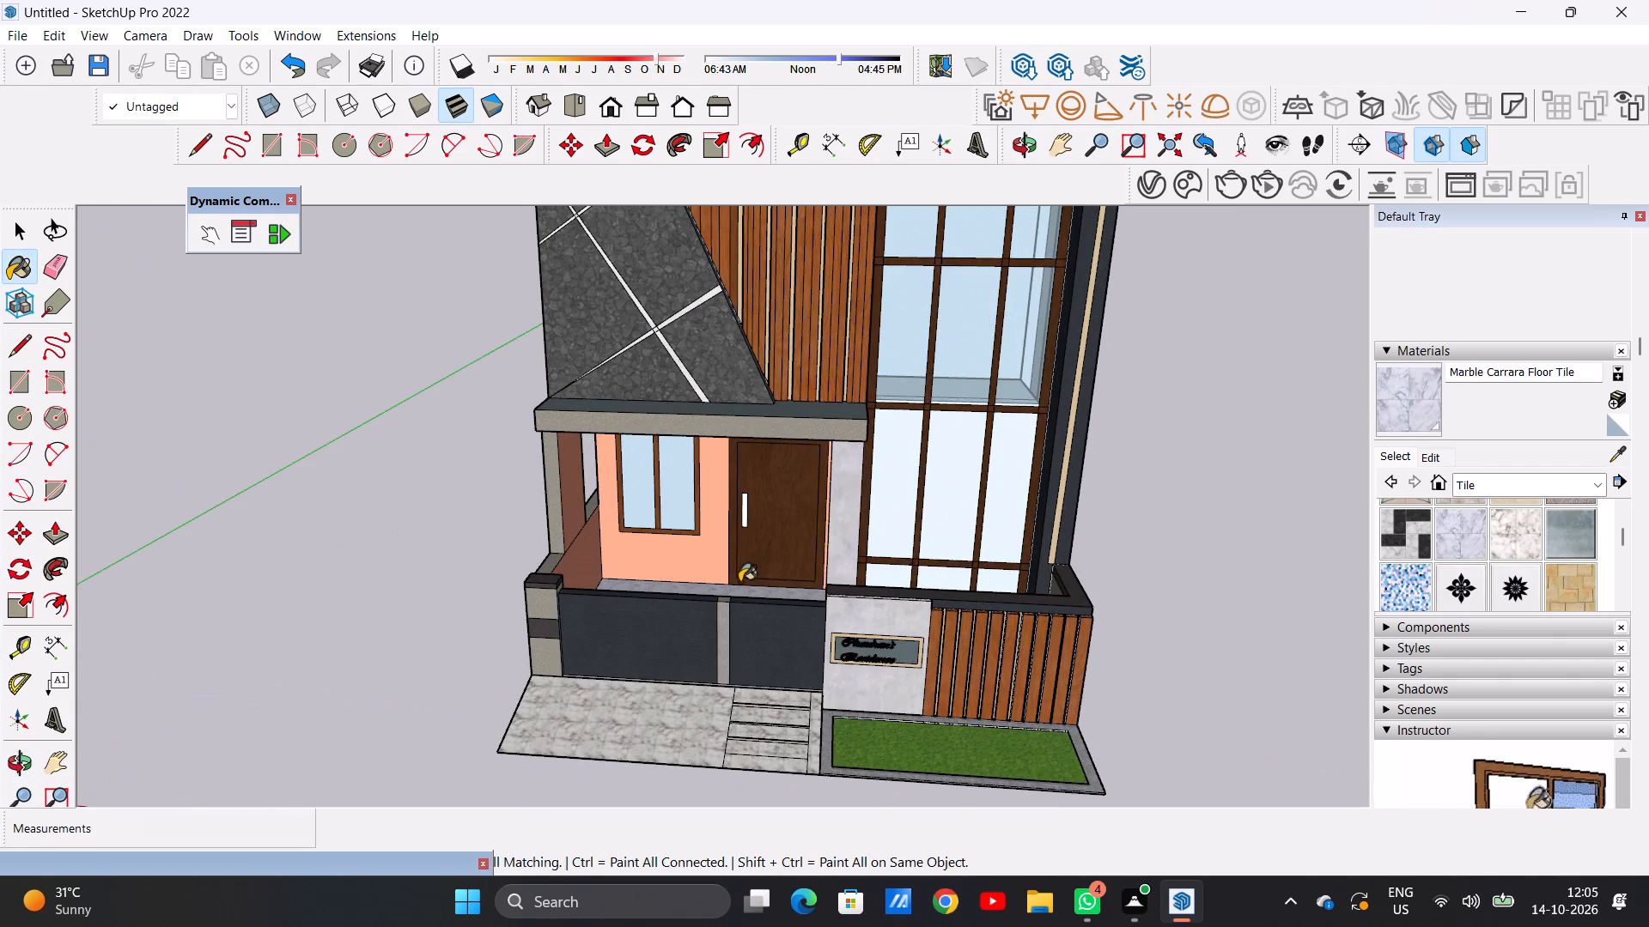
pyautogui.scroll(-11, 656, 605)
pyautogui.moveTo(861, 585); pyautogui.dragTo(546, 538, button='middle')
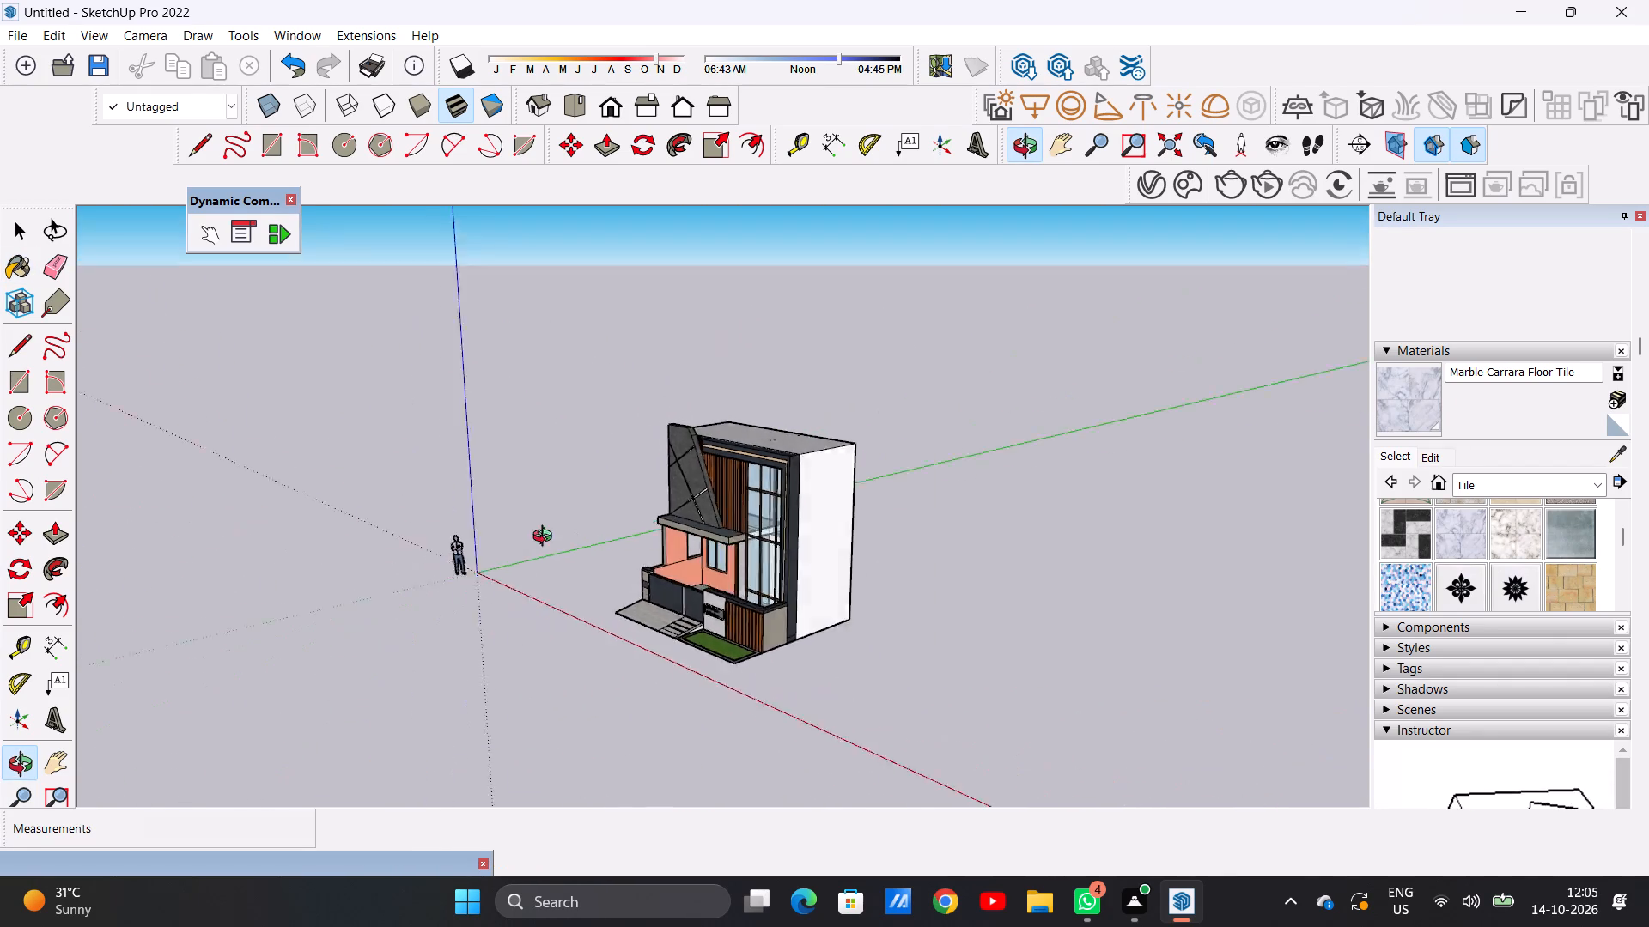
pyautogui.moveTo(546, 538); pyautogui.dragTo(698, 590, button='middle')
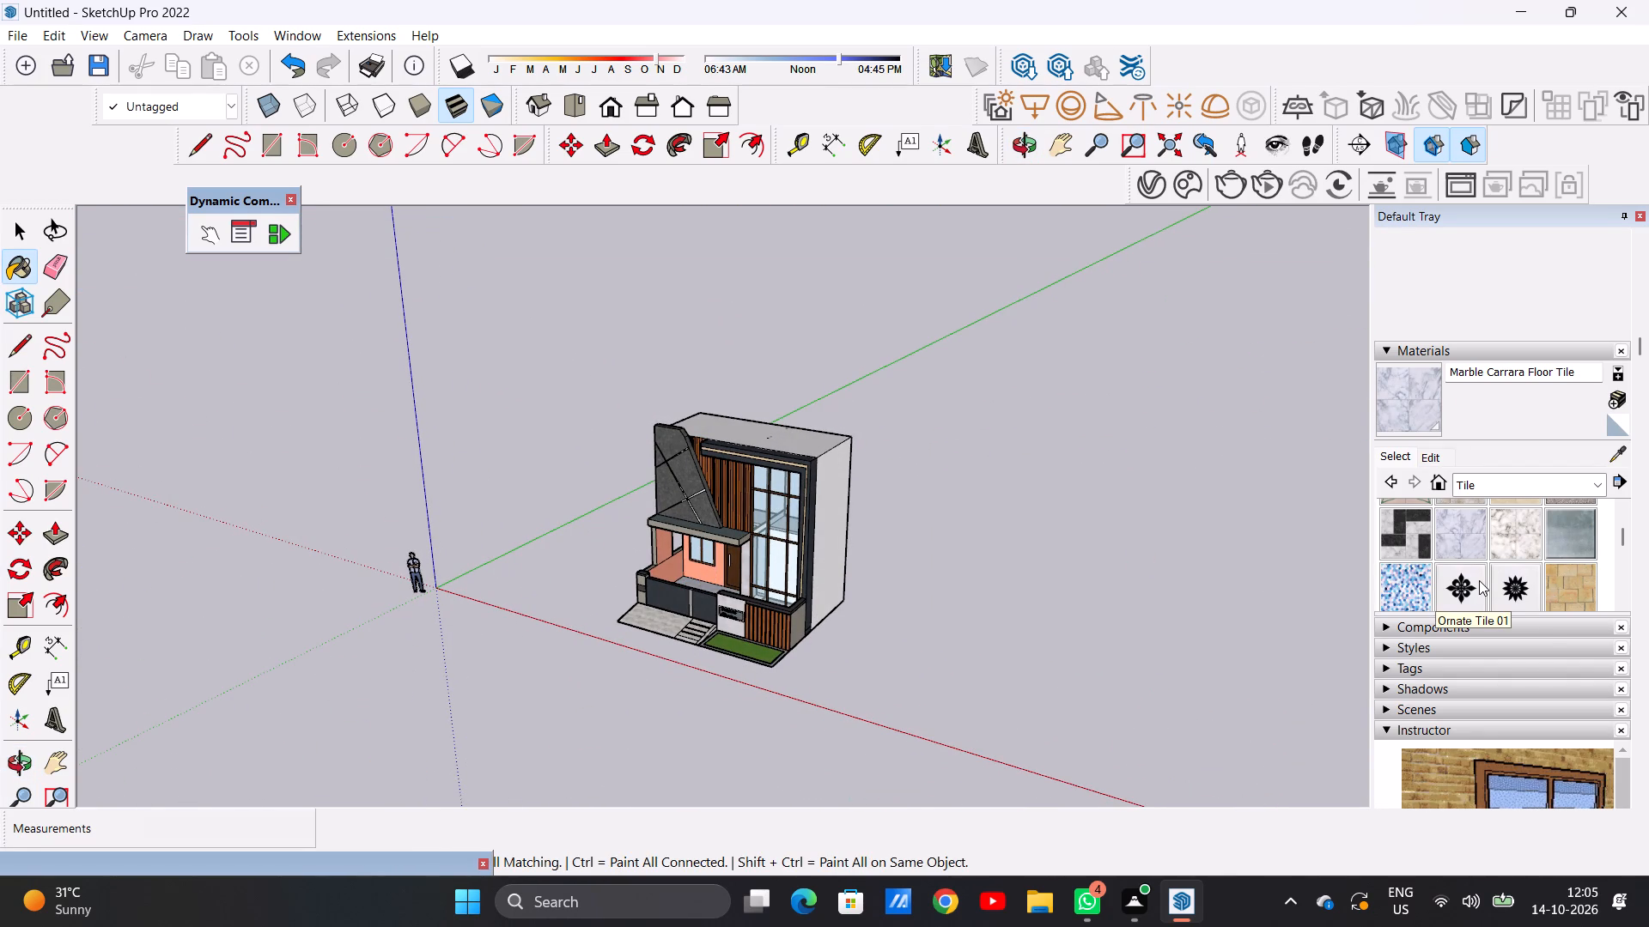
# Paint the side wall next to the tall glazing and the roof top with Terrazzo Tile Accent from the Tile materials.
pyautogui.scroll(-1, 1479, 580)
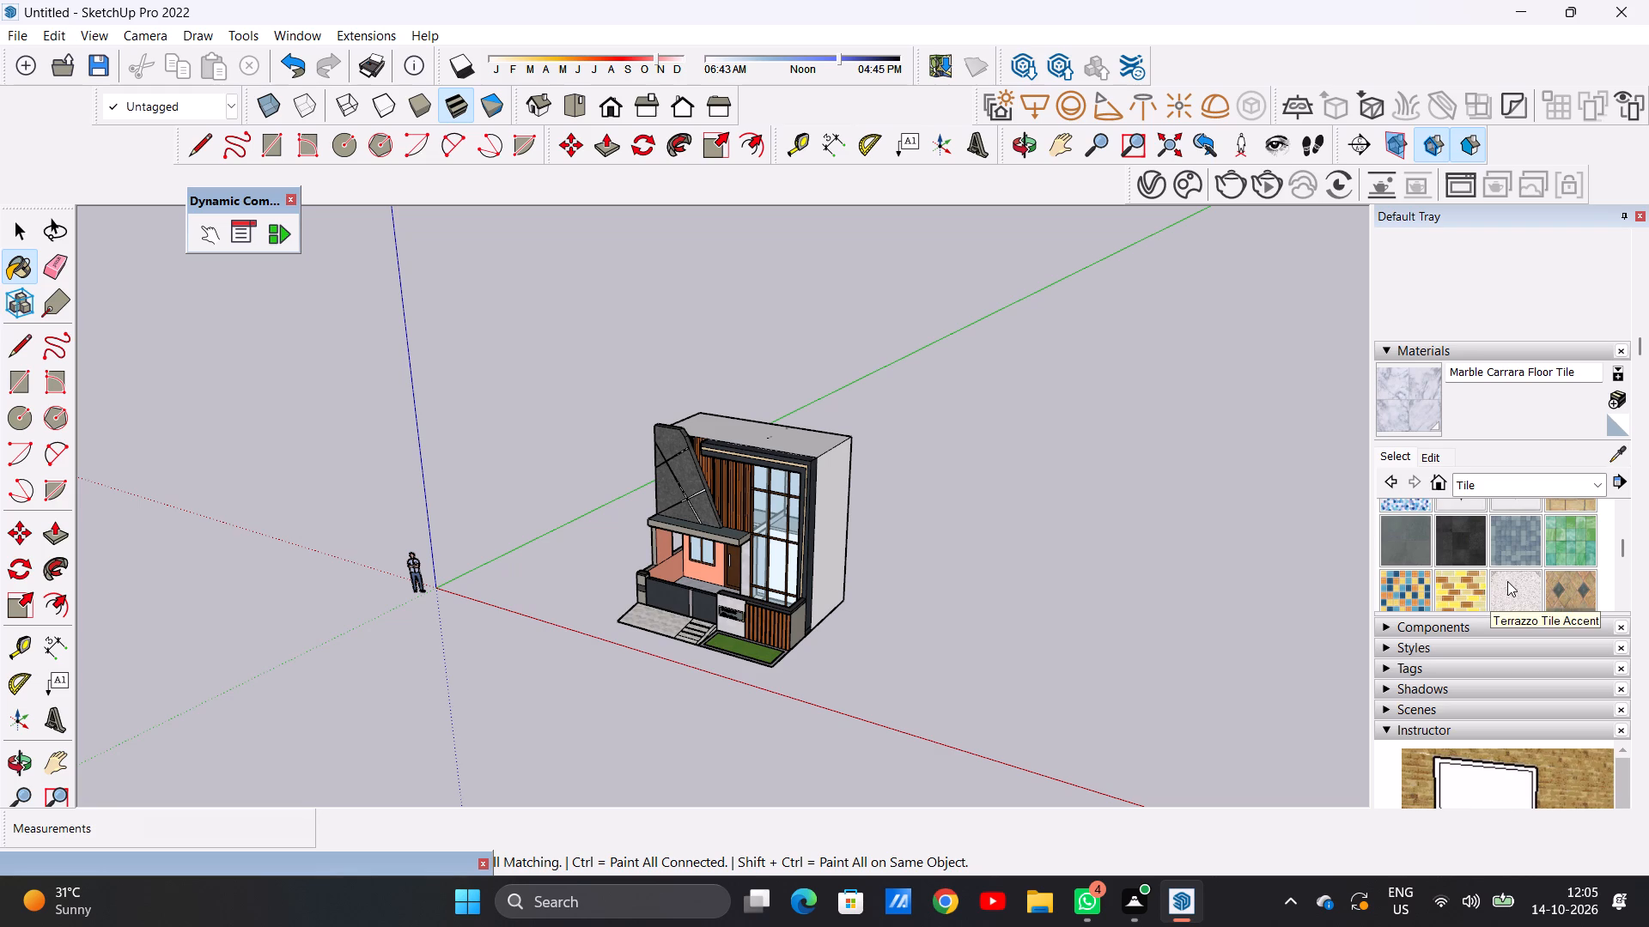
pyautogui.click(1507, 581)
pyautogui.scroll(3, 829, 524)
pyautogui.scroll(-1, 829, 524)
pyautogui.scroll(13, 829, 524)
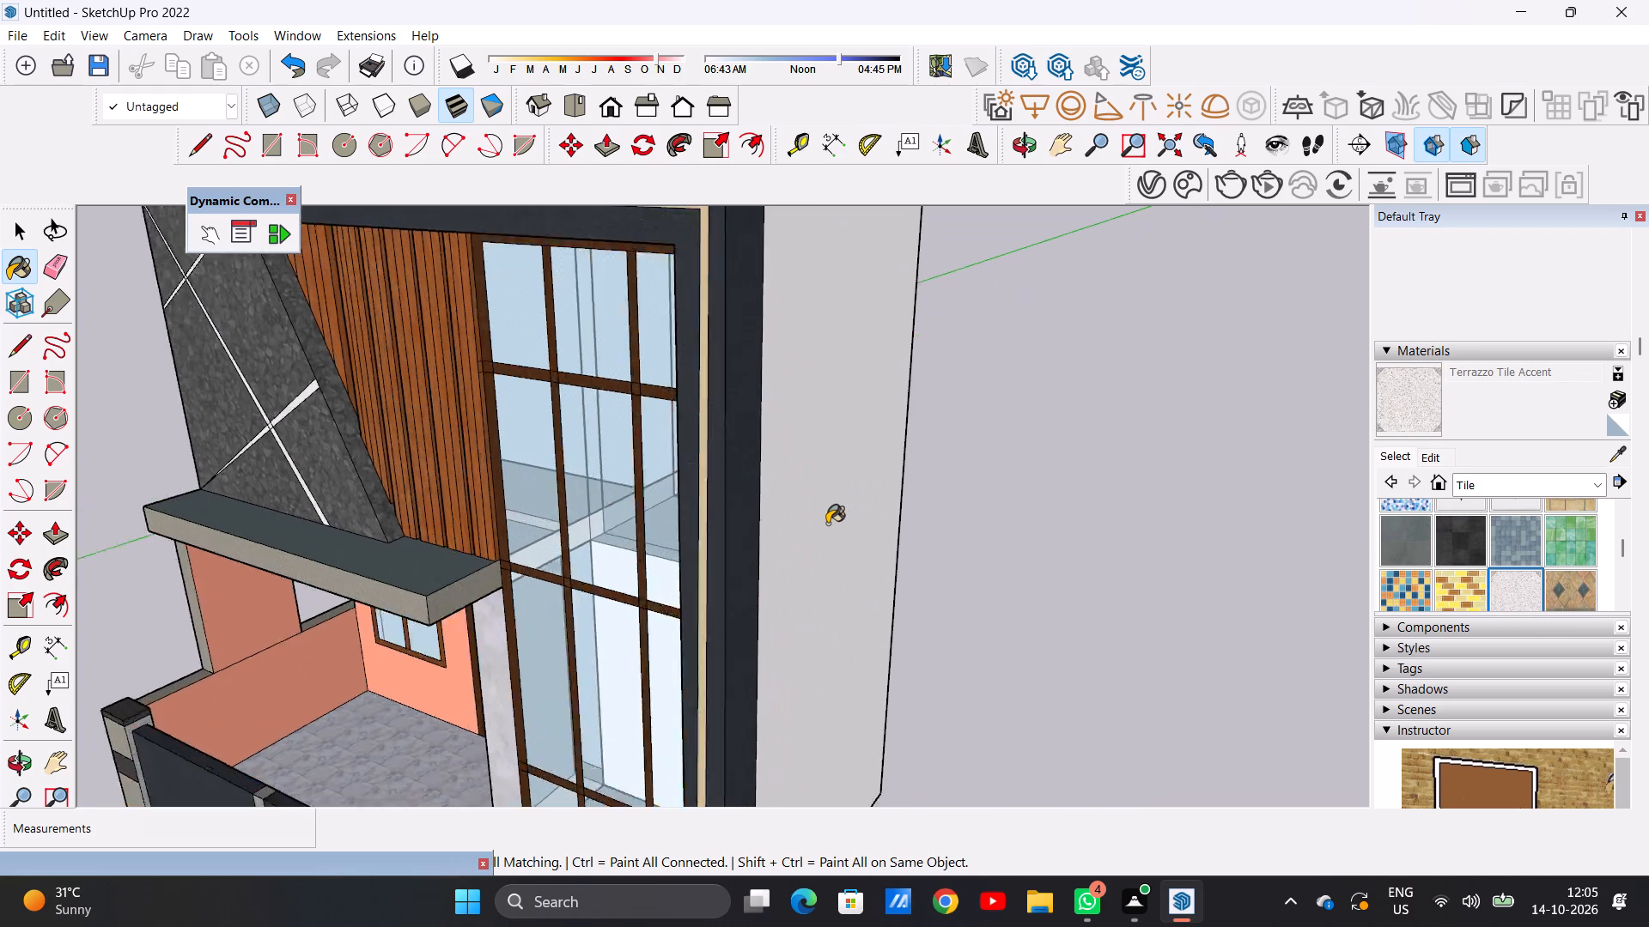
pyautogui.scroll(1, 827, 524)
pyautogui.click(827, 524)
pyautogui.scroll(10, 845, 506)
pyautogui.scroll(-12, 762, 555)
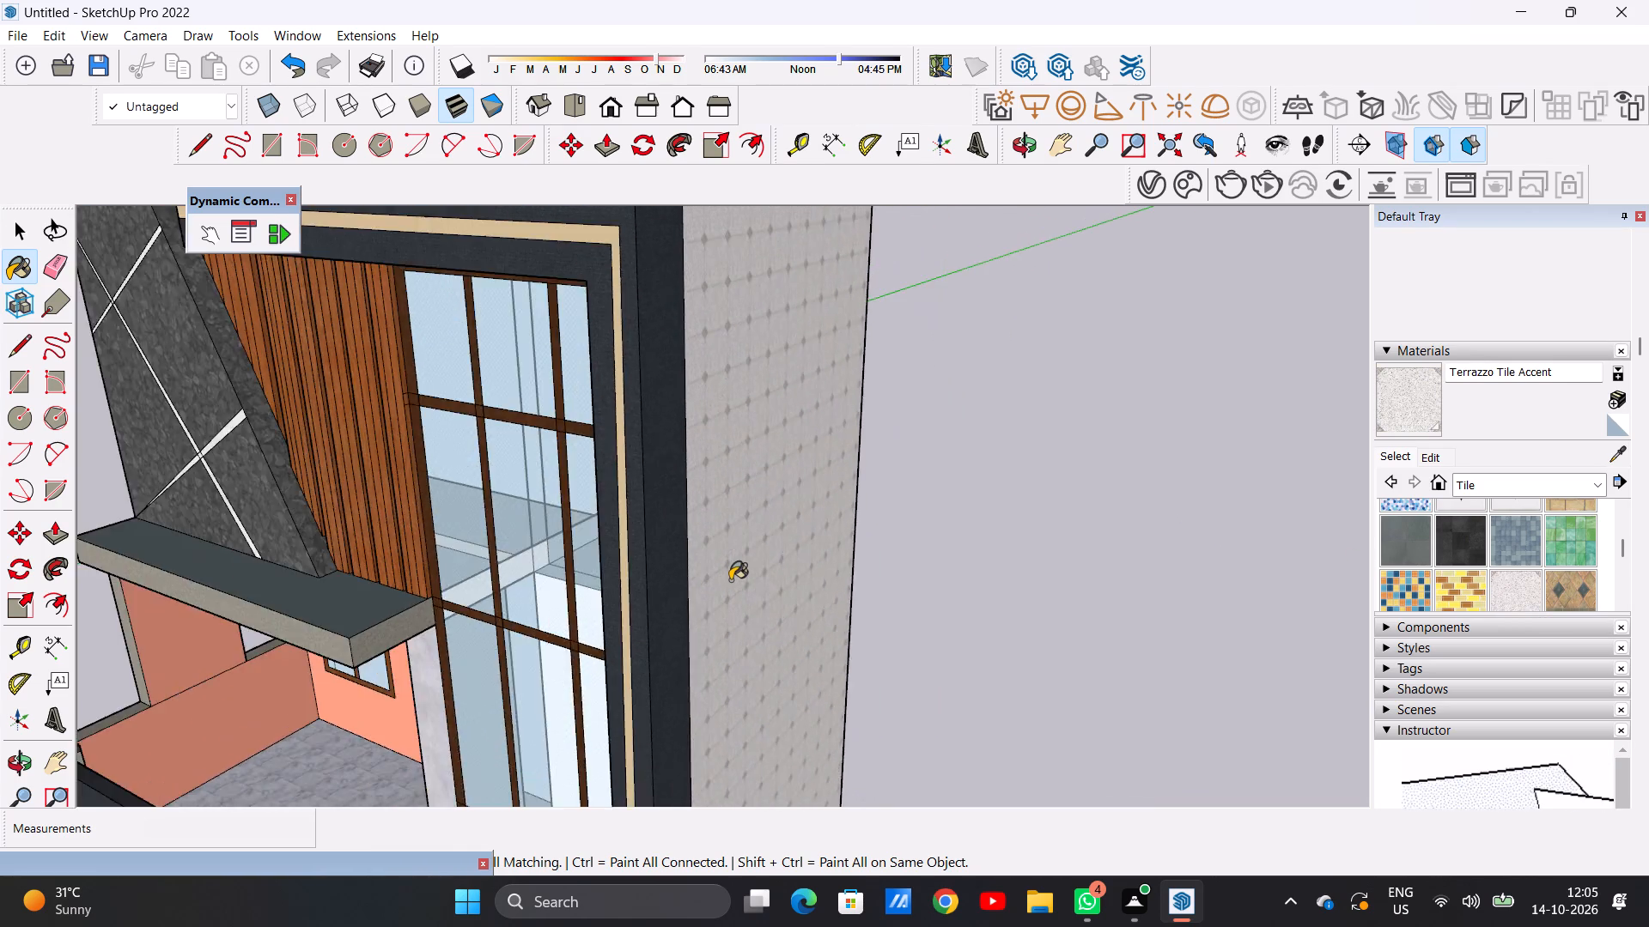
pyautogui.scroll(-11, 730, 580)
pyautogui.scroll(10, 701, 410)
pyautogui.click(703, 411)
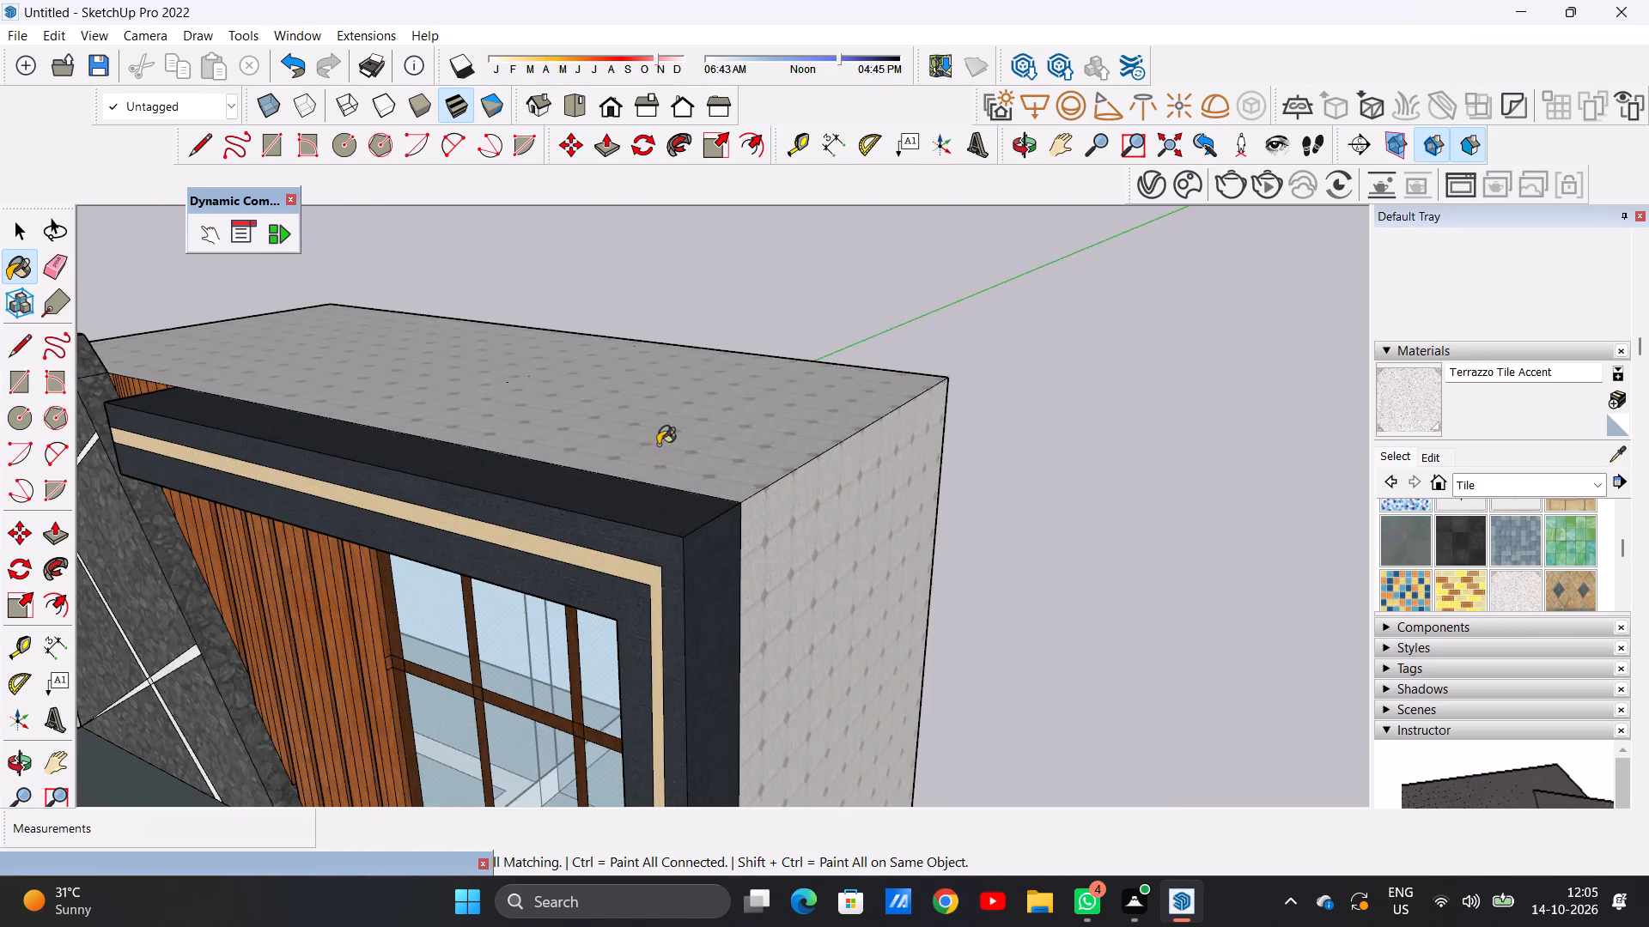
pyautogui.scroll(-18, 703, 522)
pyautogui.moveTo(881, 464); pyautogui.dragTo(362, 482, button='middle')
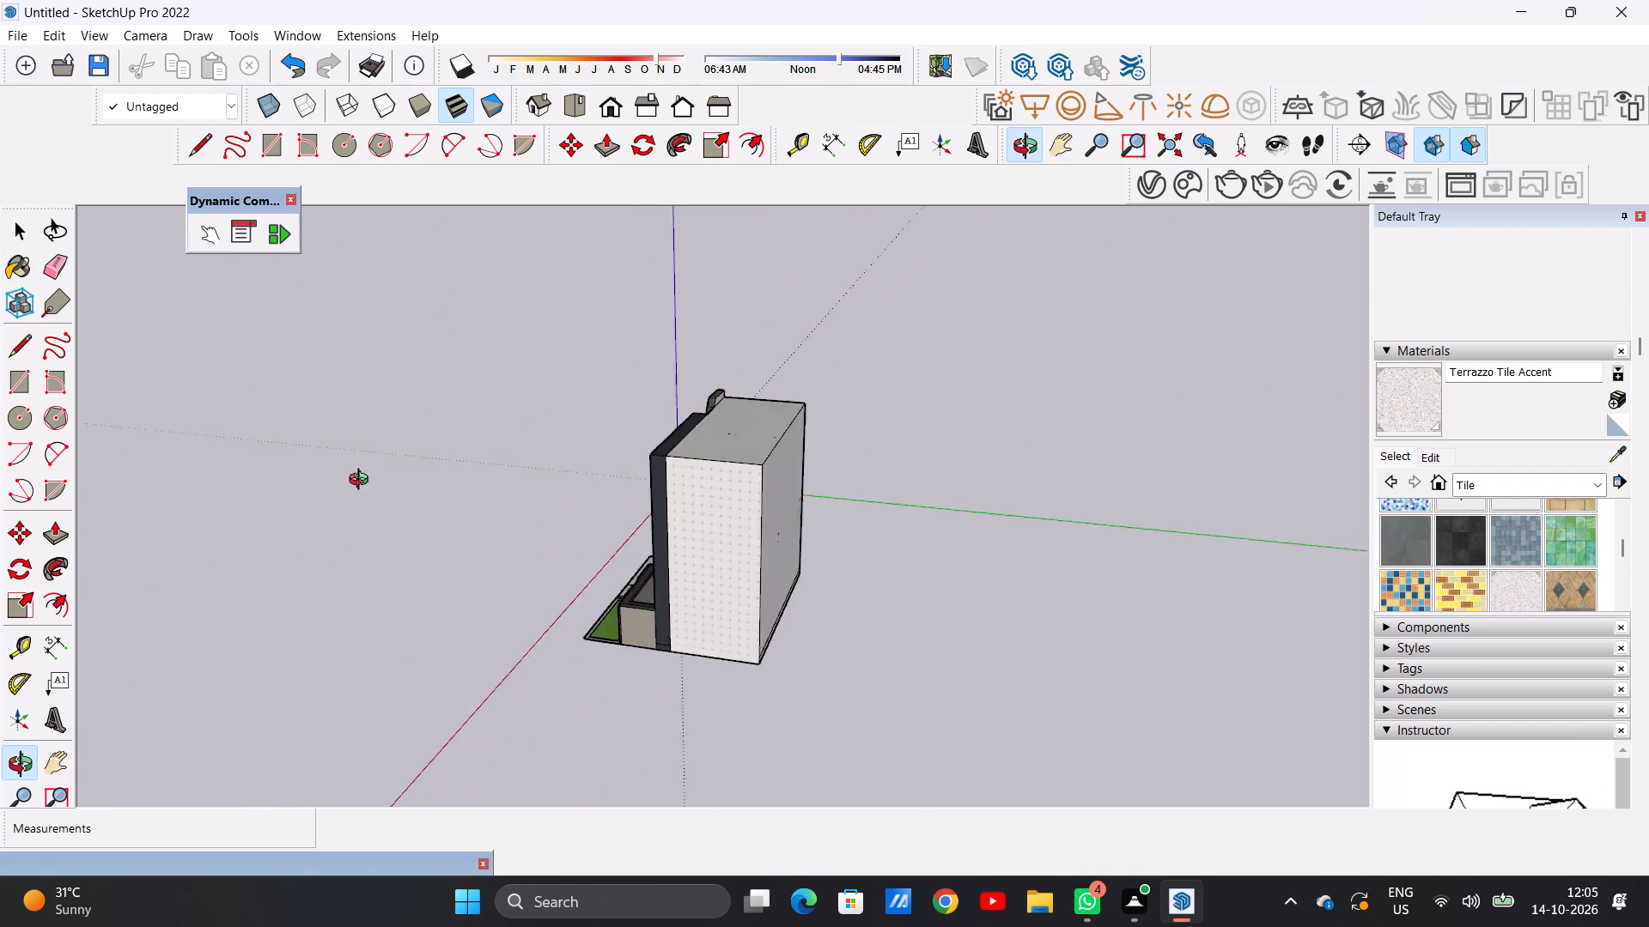
# Paint the house's rear wall and the narrow strip along its base with Terrazzo Tile Accent.
pyautogui.moveTo(362, 482); pyautogui.dragTo(259, 506, button='middle')
pyautogui.scroll(2, 807, 495)
pyautogui.scroll(-1, 807, 495)
pyautogui.scroll(7, 807, 495)
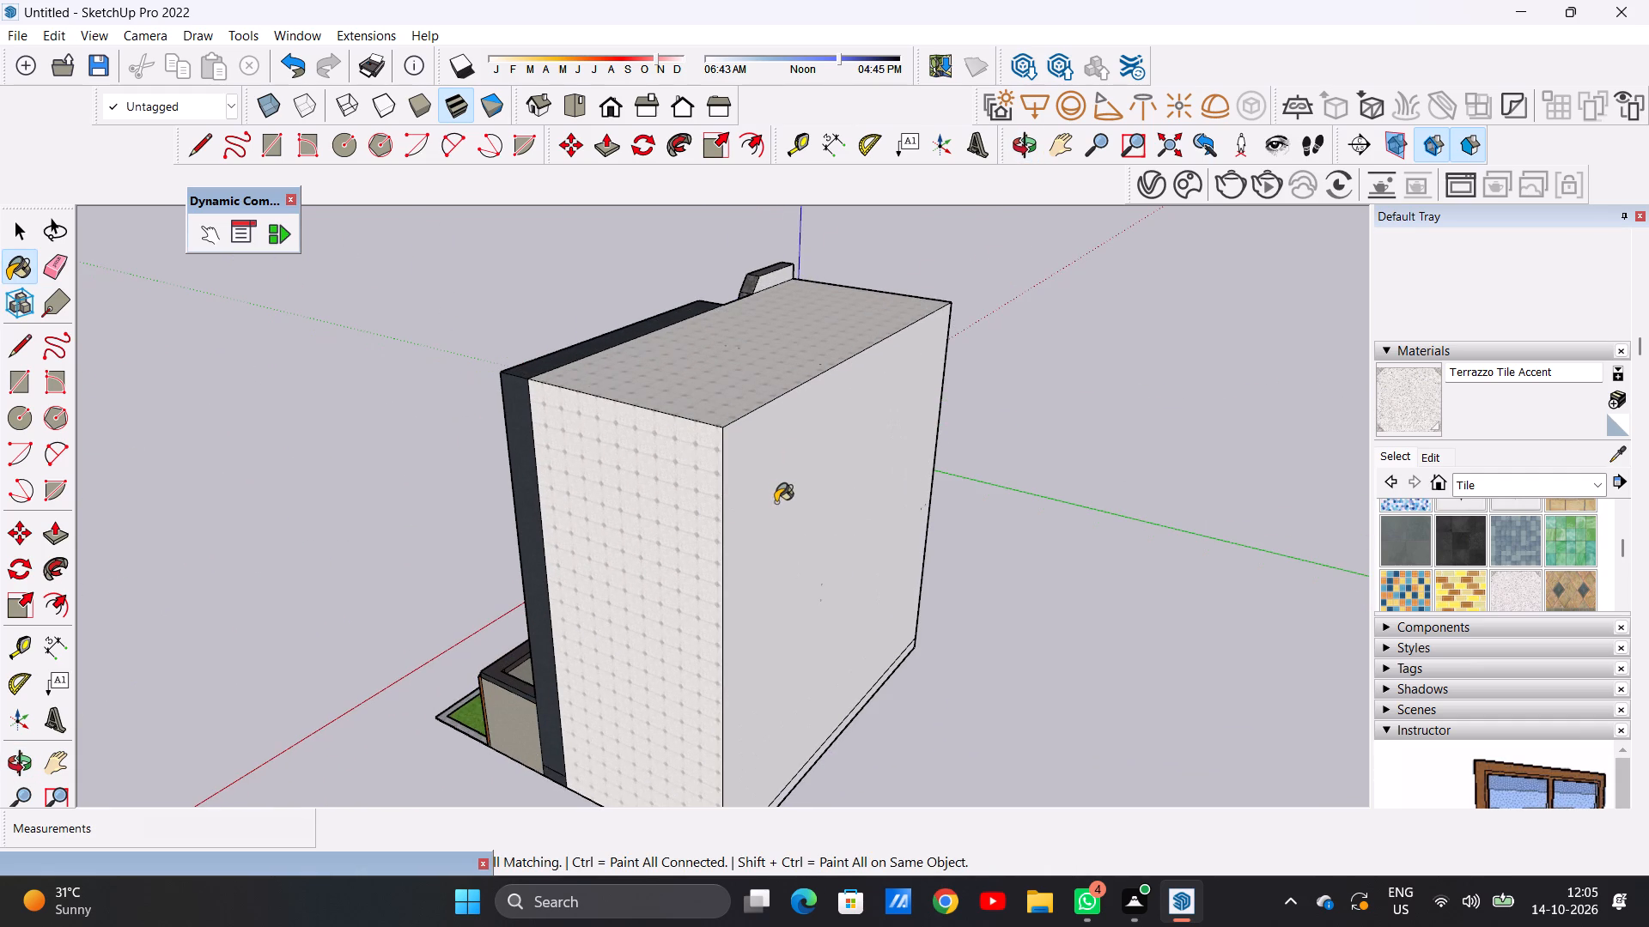
pyautogui.click(775, 502)
pyautogui.scroll(-7, 782, 433)
pyautogui.scroll(20, 776, 621)
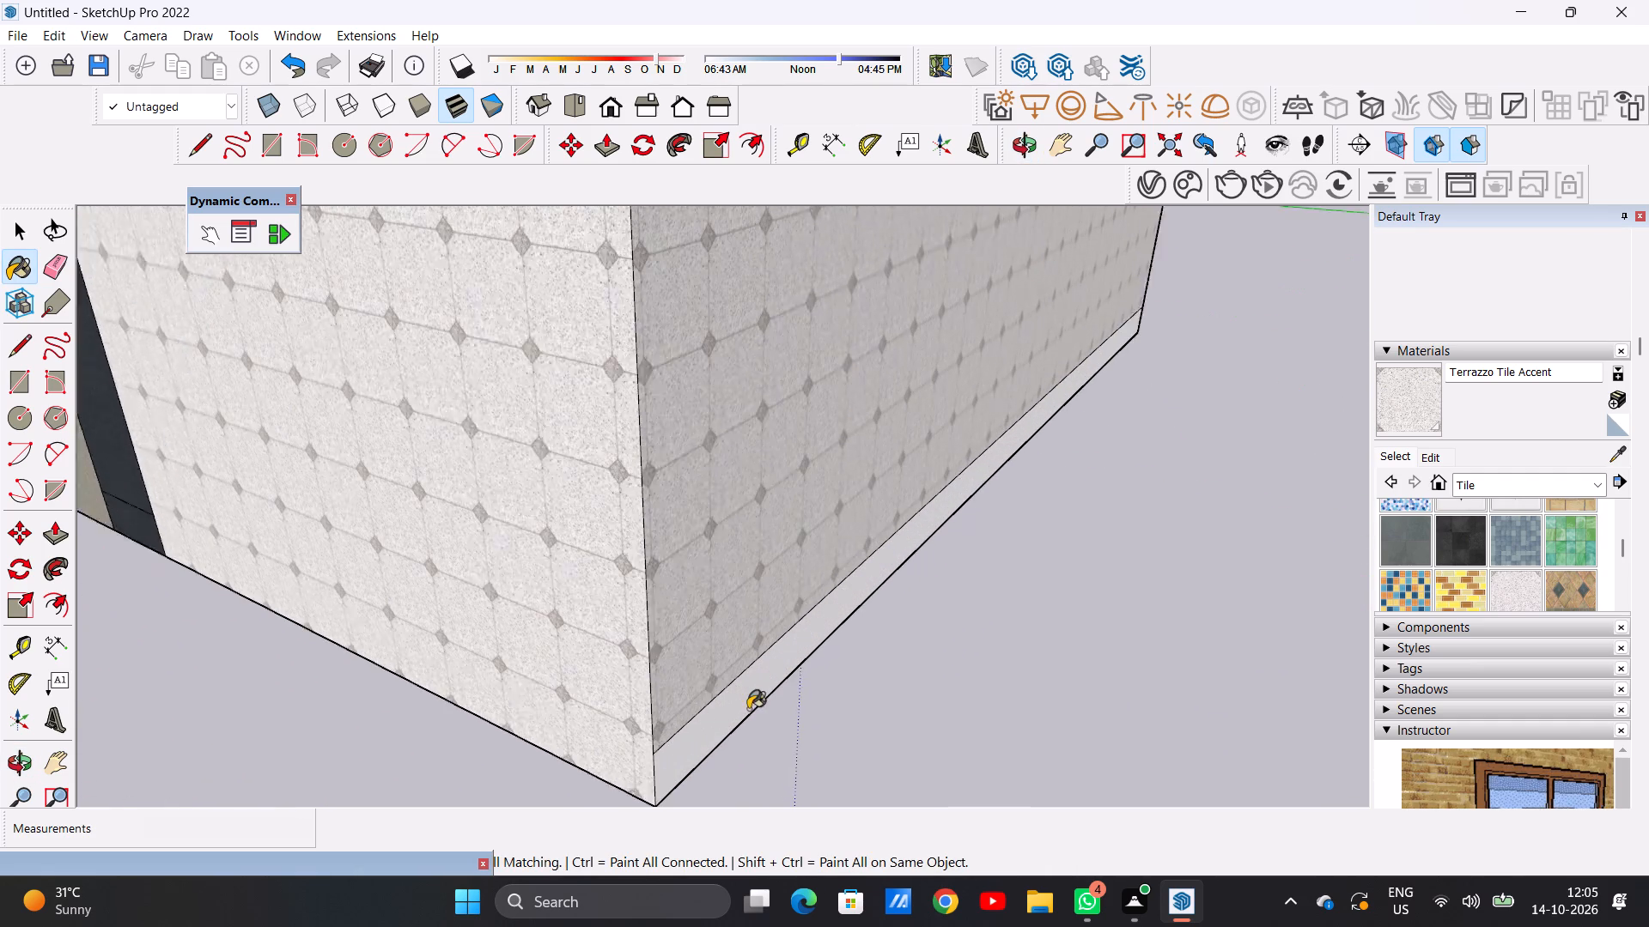
pyautogui.scroll(2, 748, 709)
pyautogui.click(722, 718)
pyautogui.scroll(-20, 623, 613)
pyautogui.scroll(-6, 623, 613)
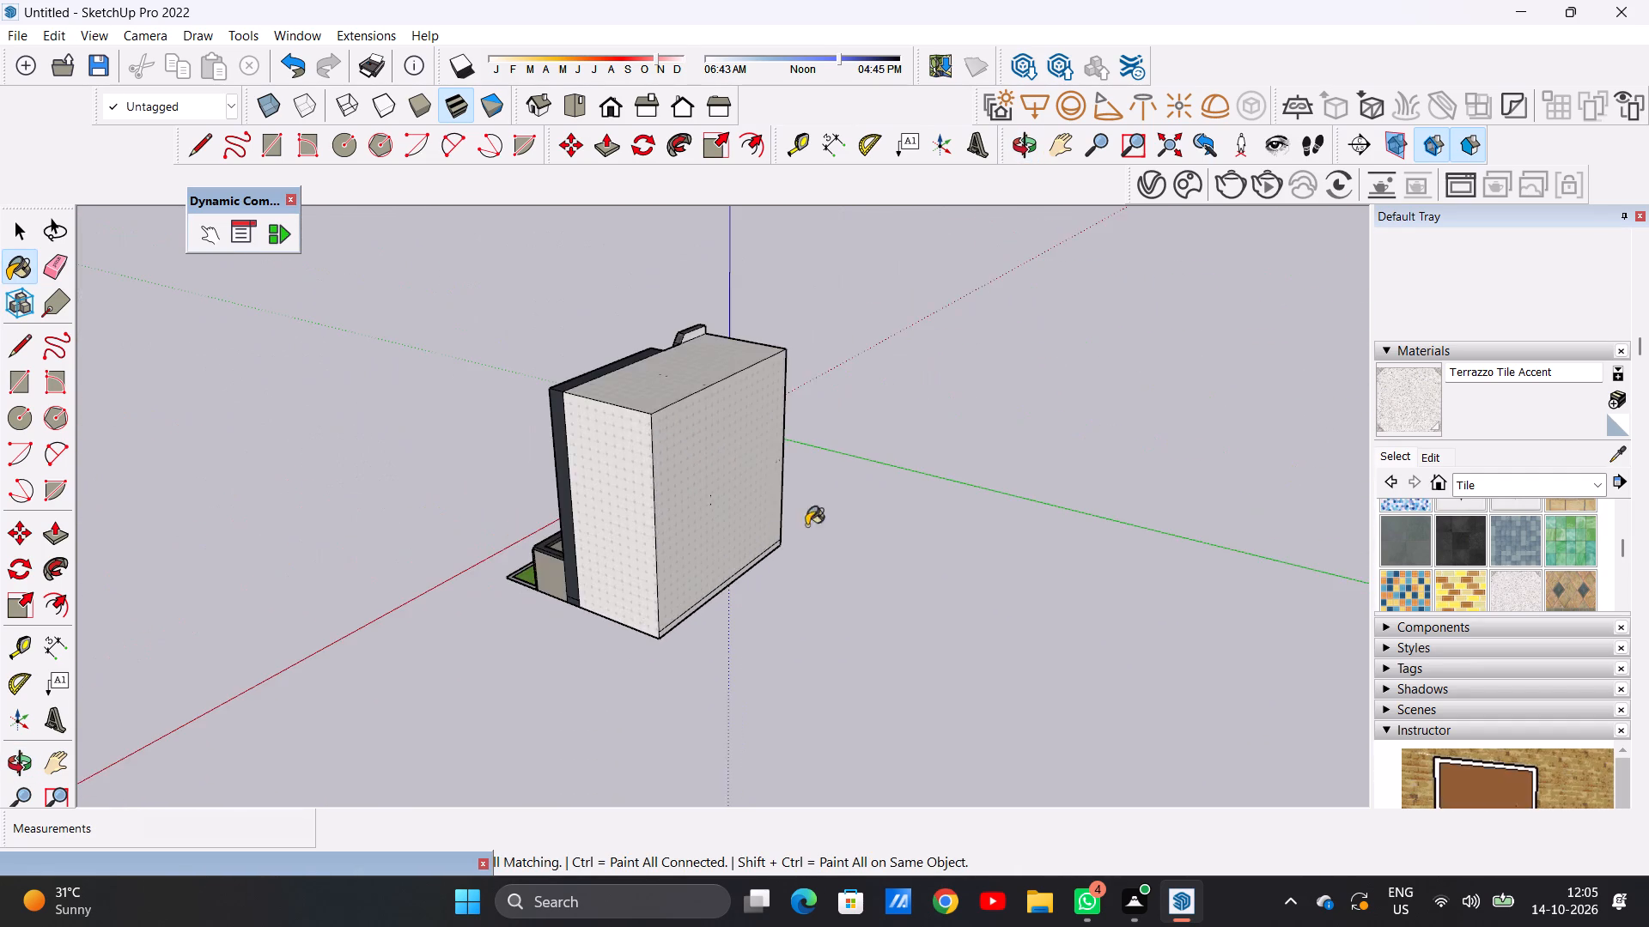
# Paint the upper side wall above the open porch with Terrazzo Tile Accent.
pyautogui.moveTo(834, 499); pyautogui.dragTo(137, 539, button='middle')
pyautogui.scroll(6, 751, 470)
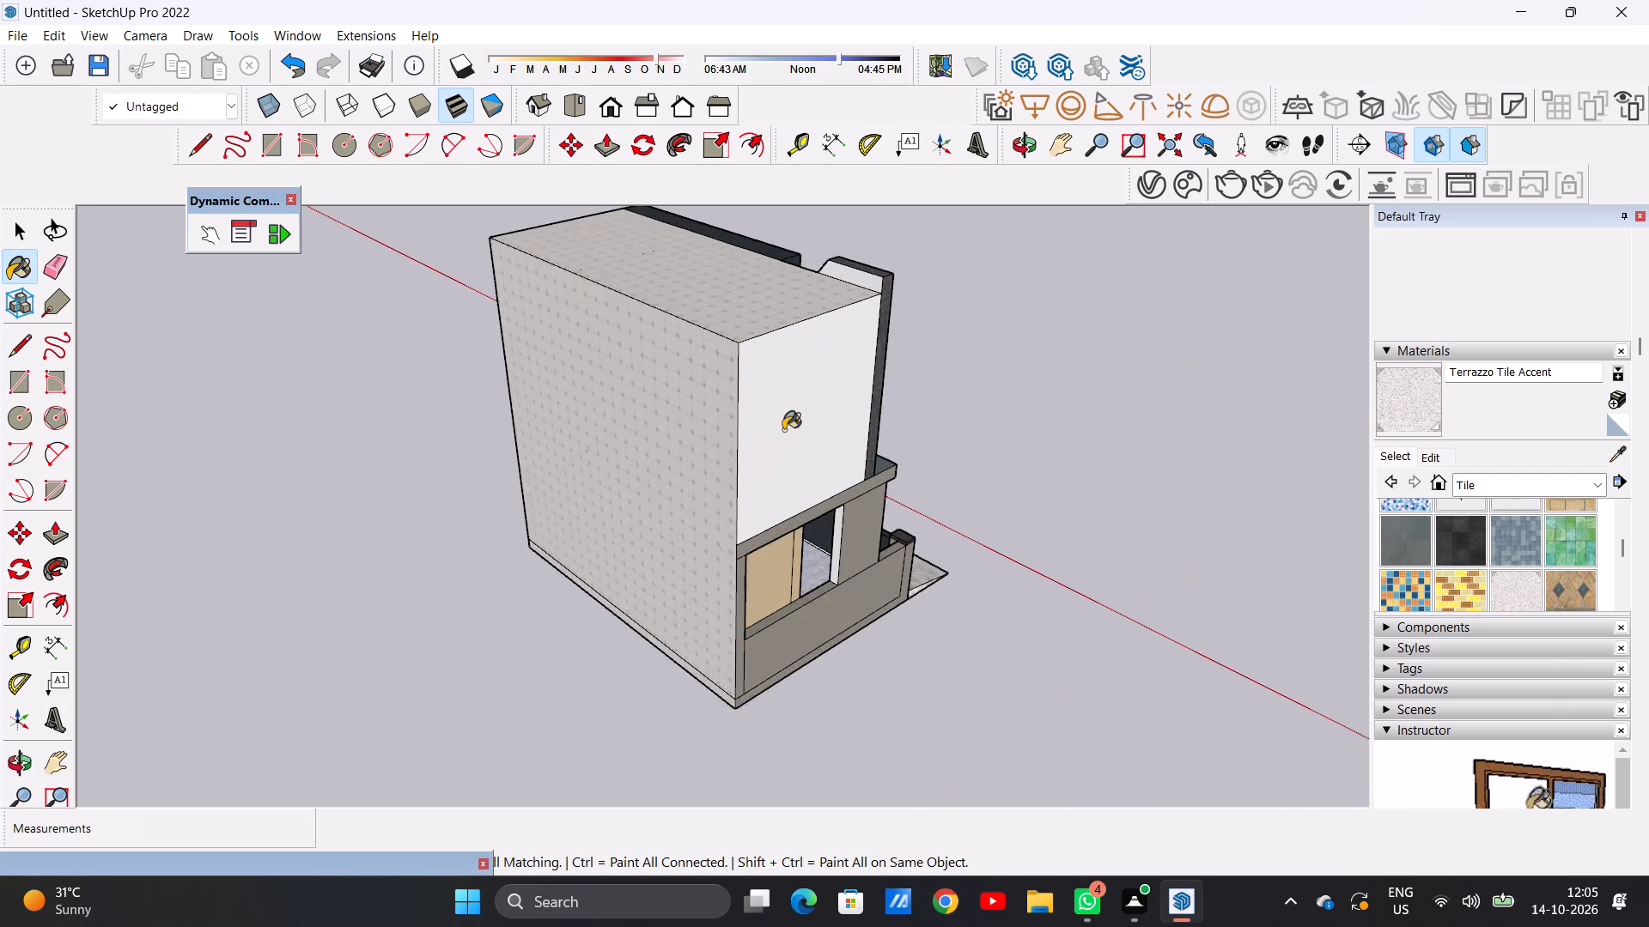
pyautogui.scroll(-1, 783, 430)
pyautogui.scroll(5, 783, 431)
pyautogui.click(751, 449)
pyautogui.scroll(-11, 732, 413)
# Paint the white back face of the slanted stone panel rising above the roof with Asphalt New from Asphalt and Concrete.
pyautogui.scroll(2, 793, 367)
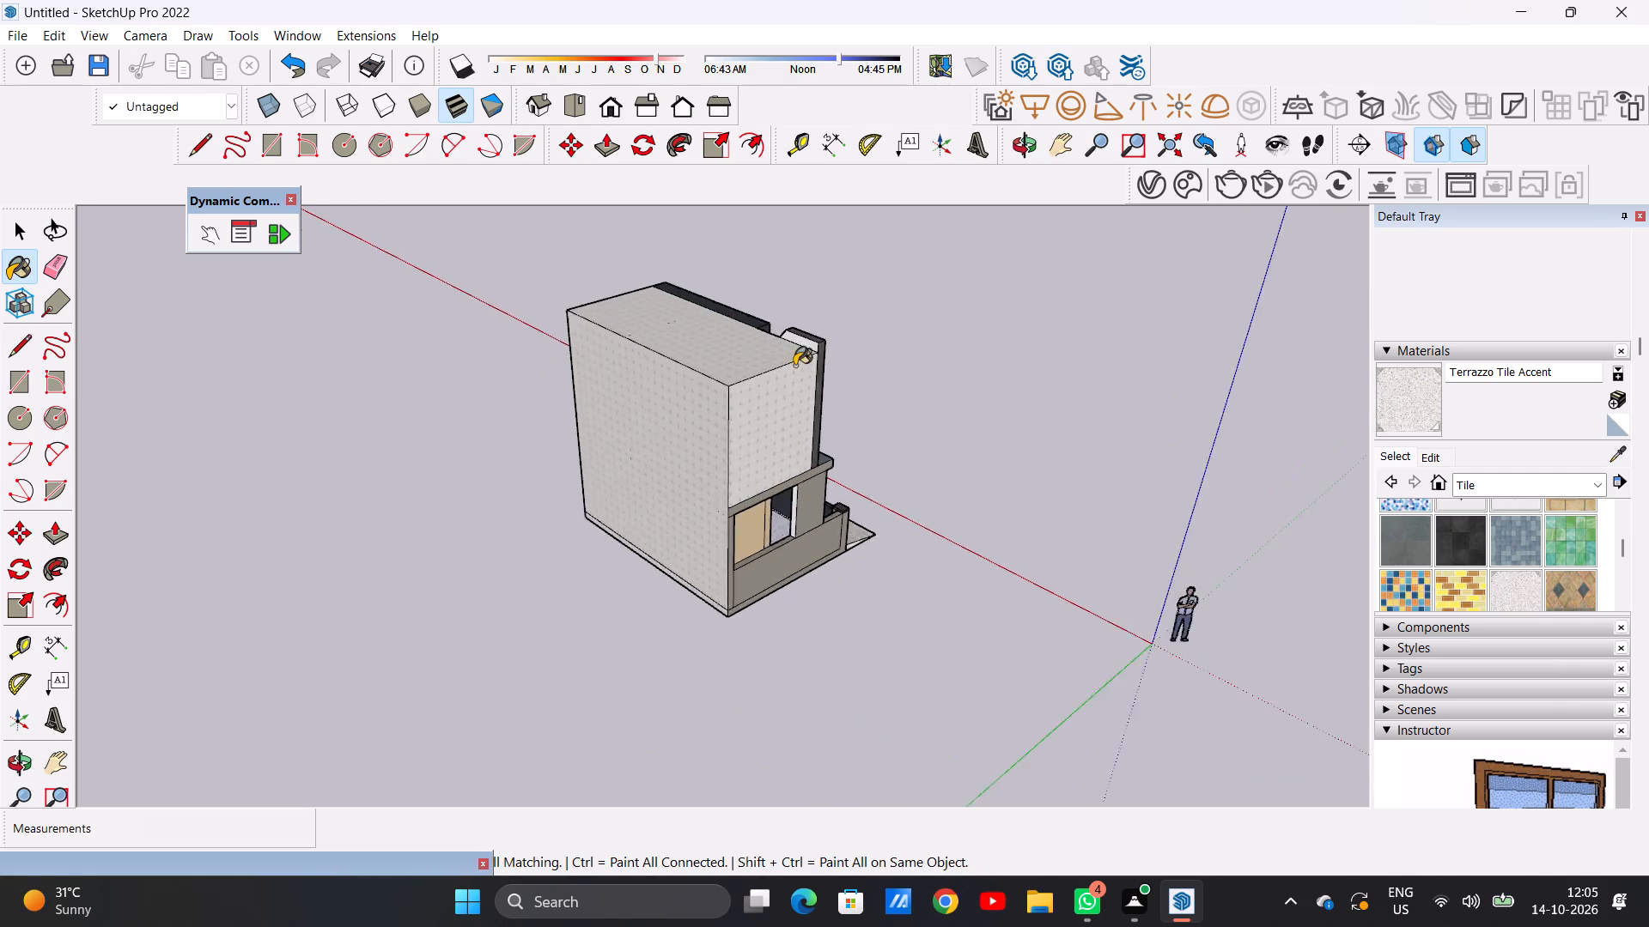
pyautogui.scroll(17, 794, 366)
pyautogui.scroll(-4, 879, 391)
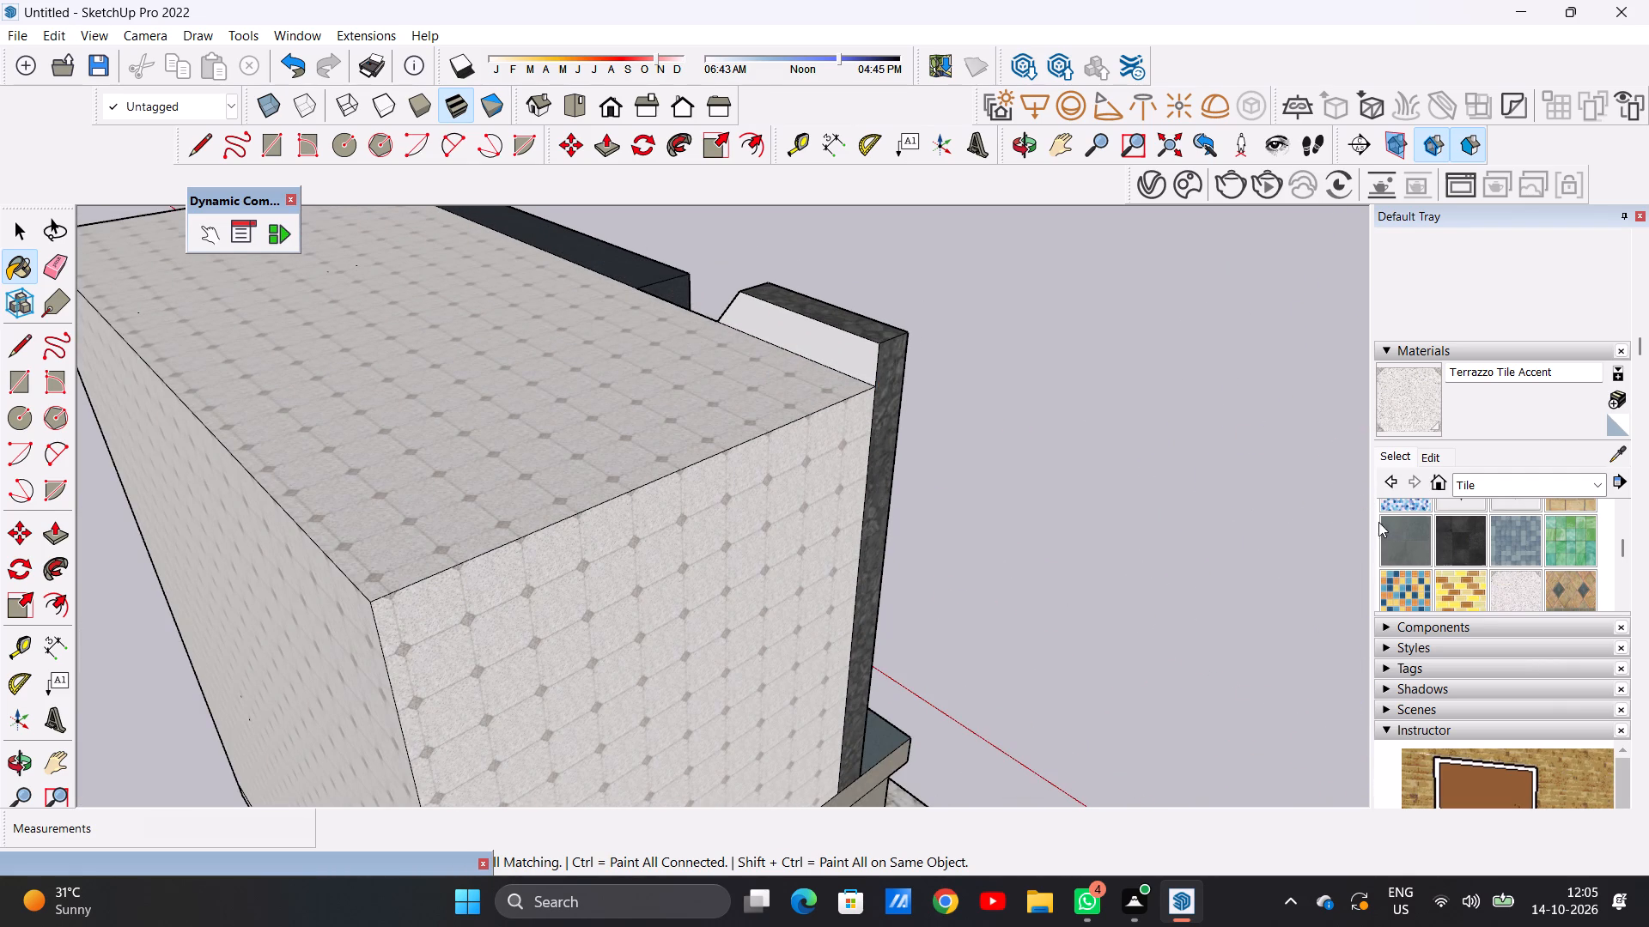
pyautogui.scroll(-8, 646, 409)
pyautogui.moveTo(901, 428); pyautogui.dragTo(471, 391, button='middle')
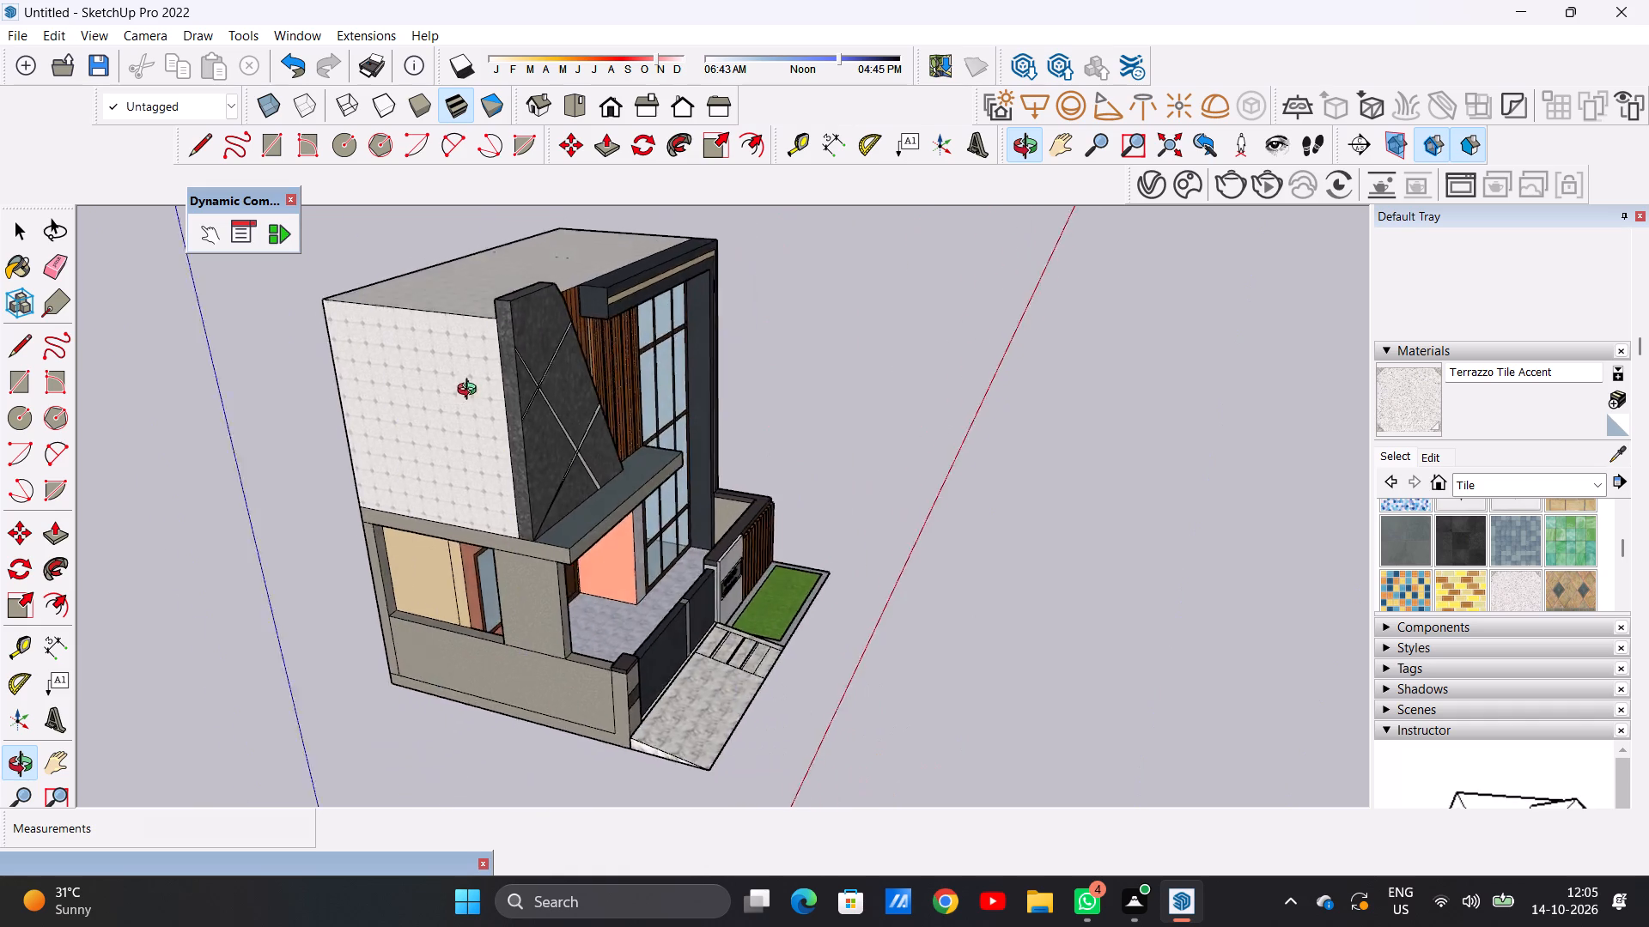
pyautogui.moveTo(471, 391); pyautogui.dragTo(872, 394, button='middle')
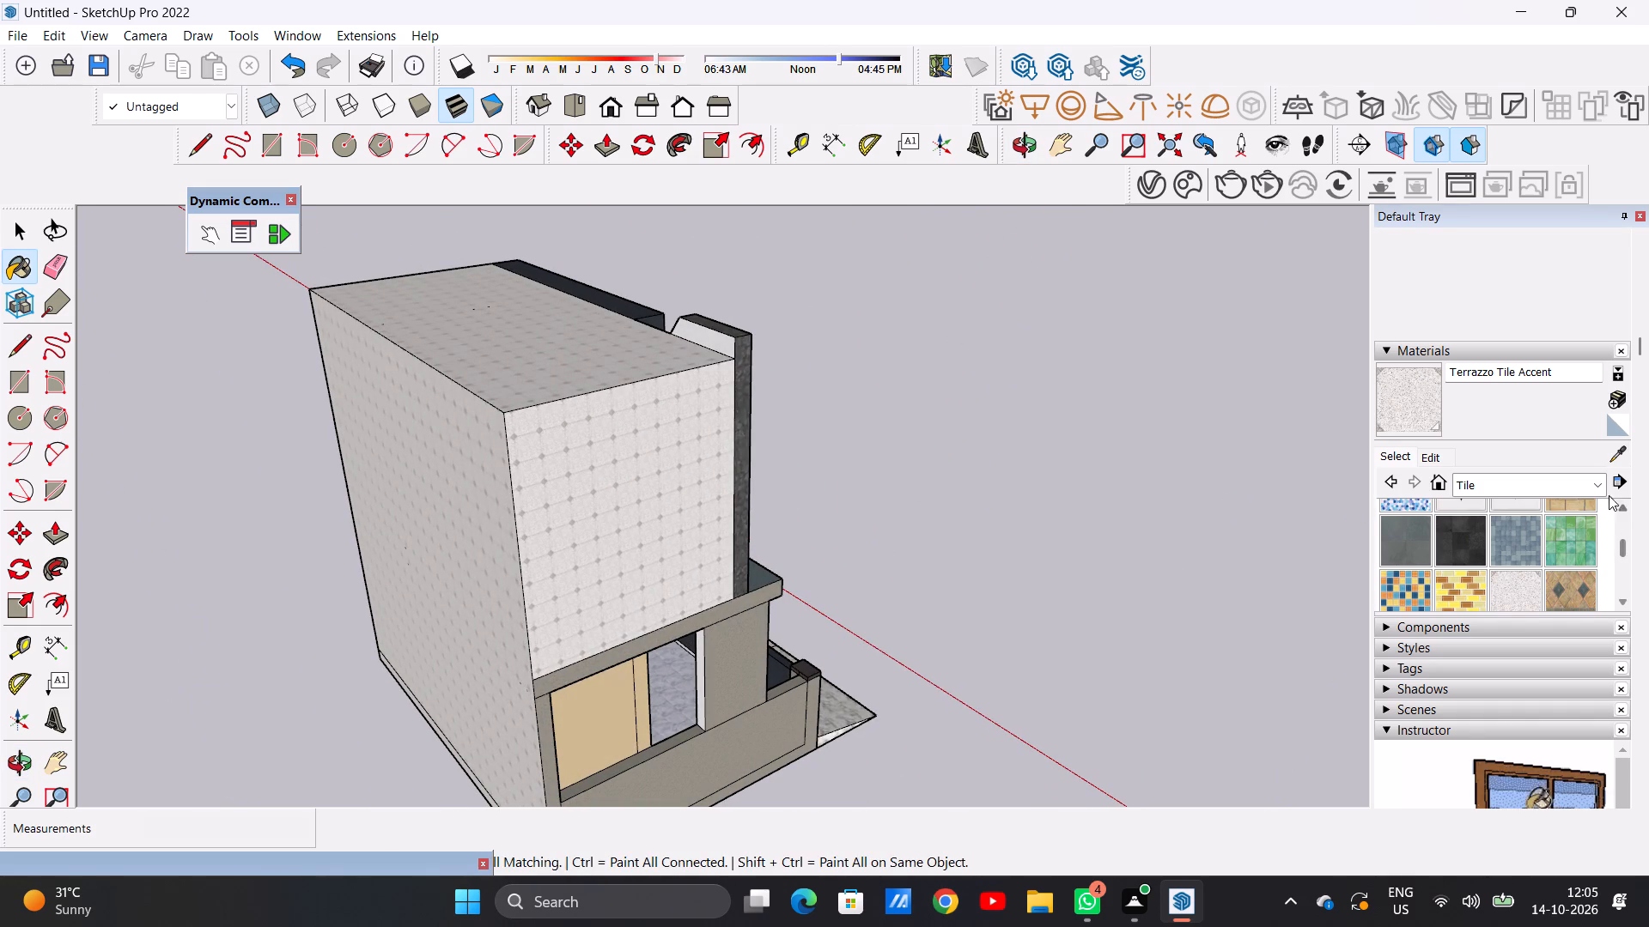
pyautogui.click(1591, 476)
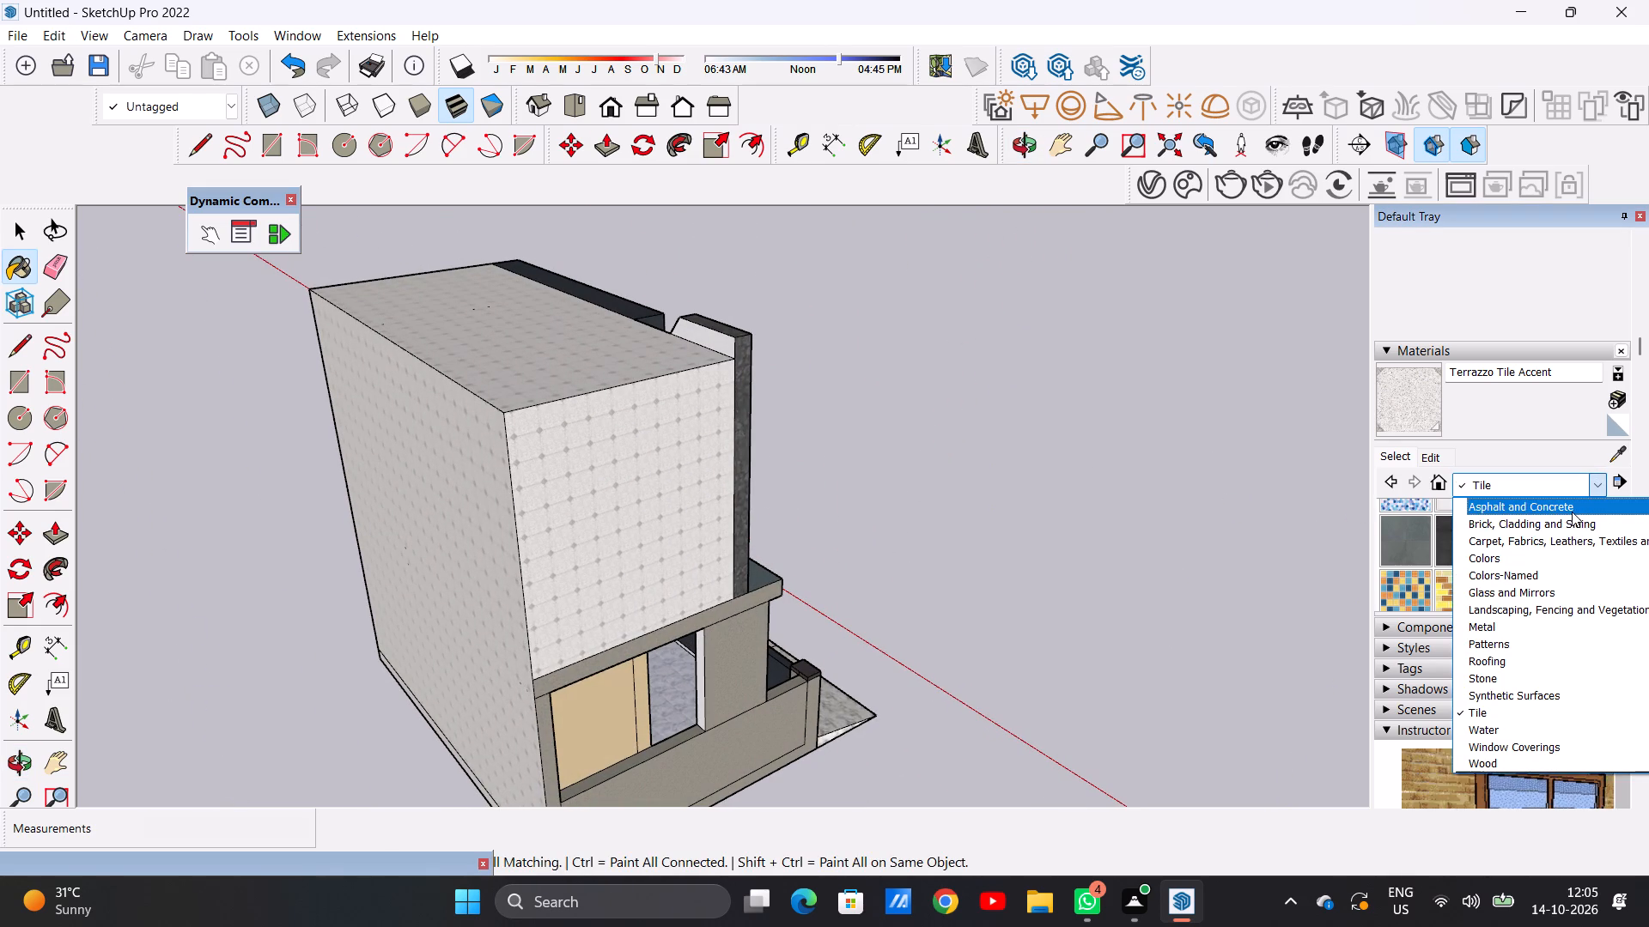
pyautogui.click(1572, 512)
pyautogui.click(1398, 521)
pyautogui.scroll(12, 643, 343)
pyautogui.click(823, 337)
pyautogui.scroll(-15, 734, 409)
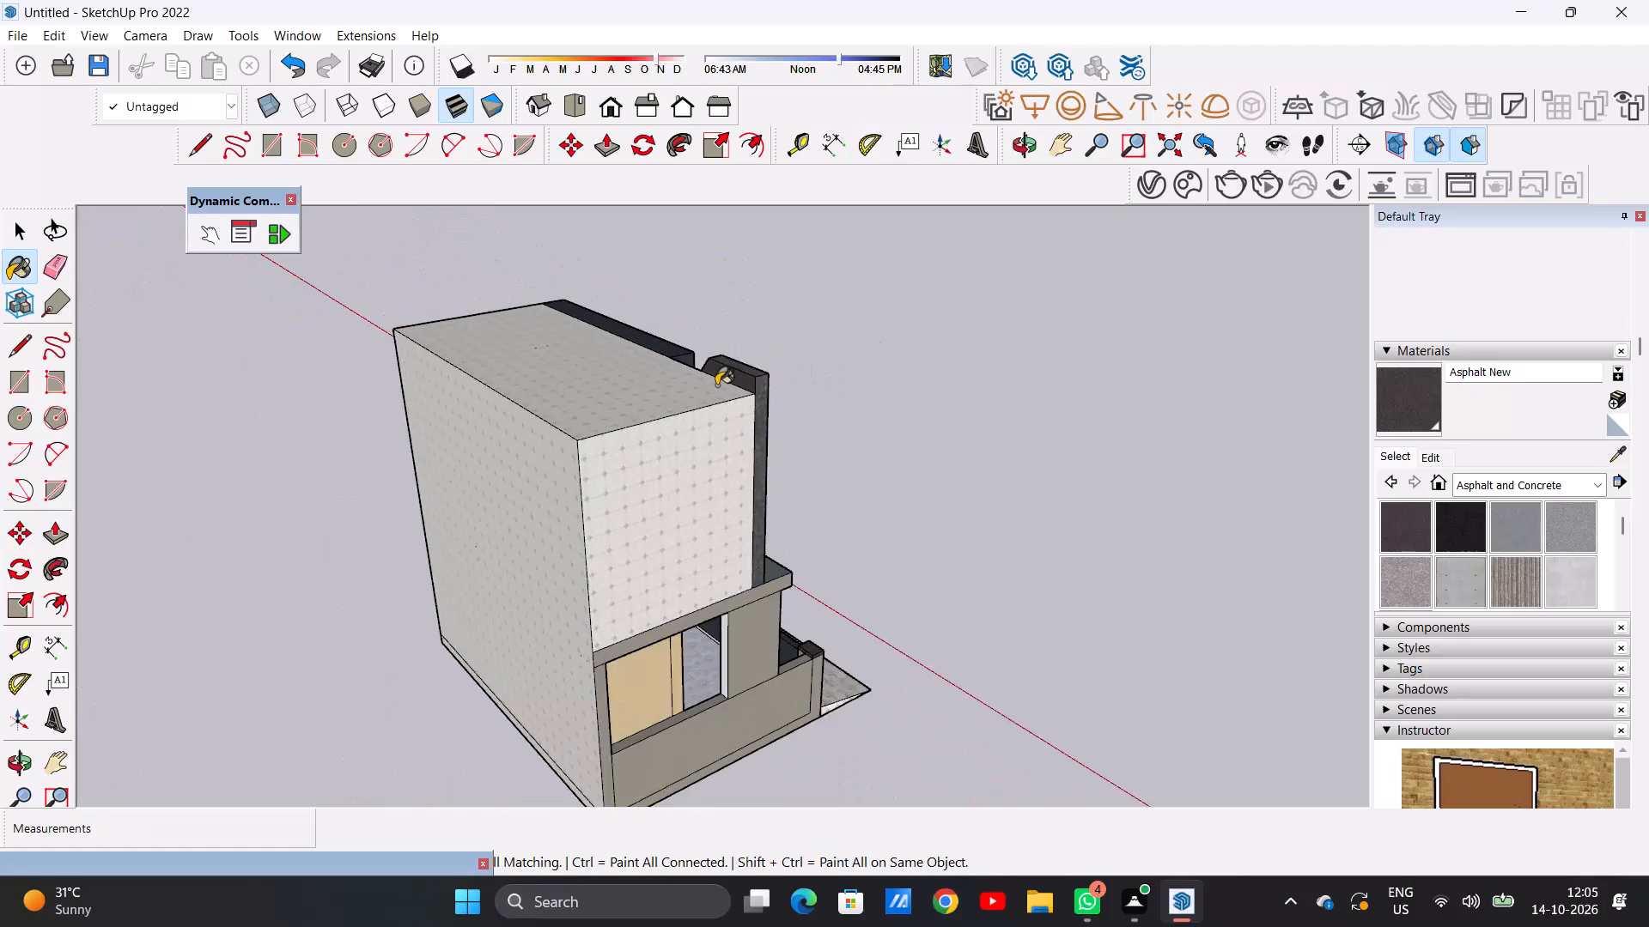
pyautogui.scroll(-4, 716, 385)
# Paint the white edge of the porch pillar beside the side opening with Formica Graystone from Synthetic Surfaces.
pyautogui.click(1602, 491)
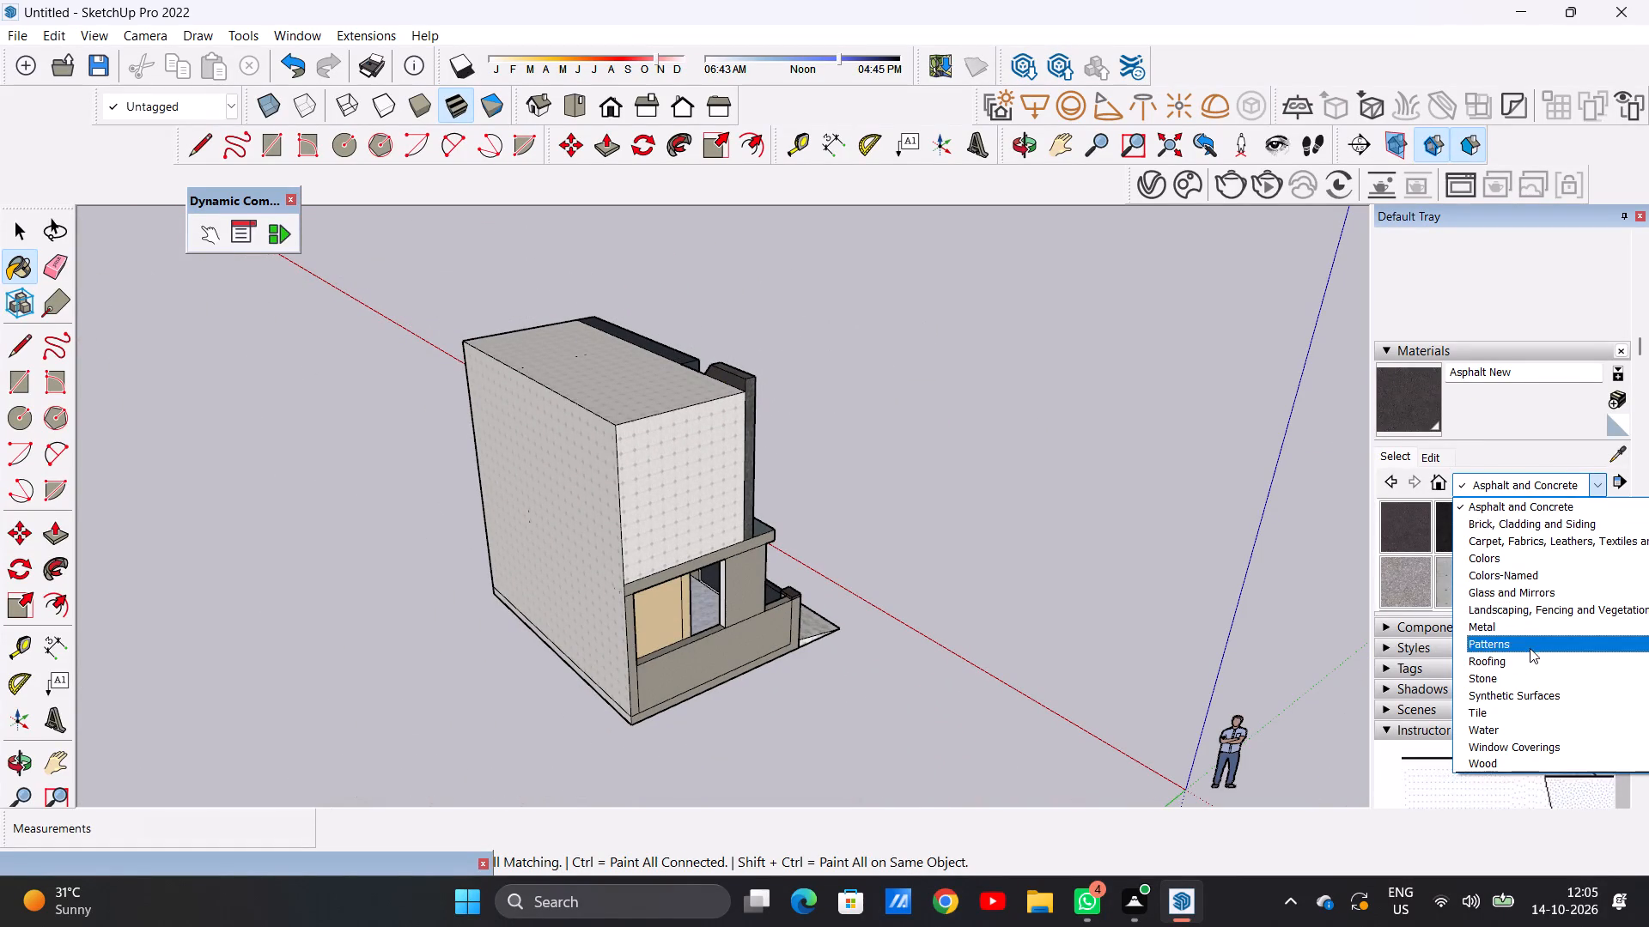
pyautogui.click(1501, 700)
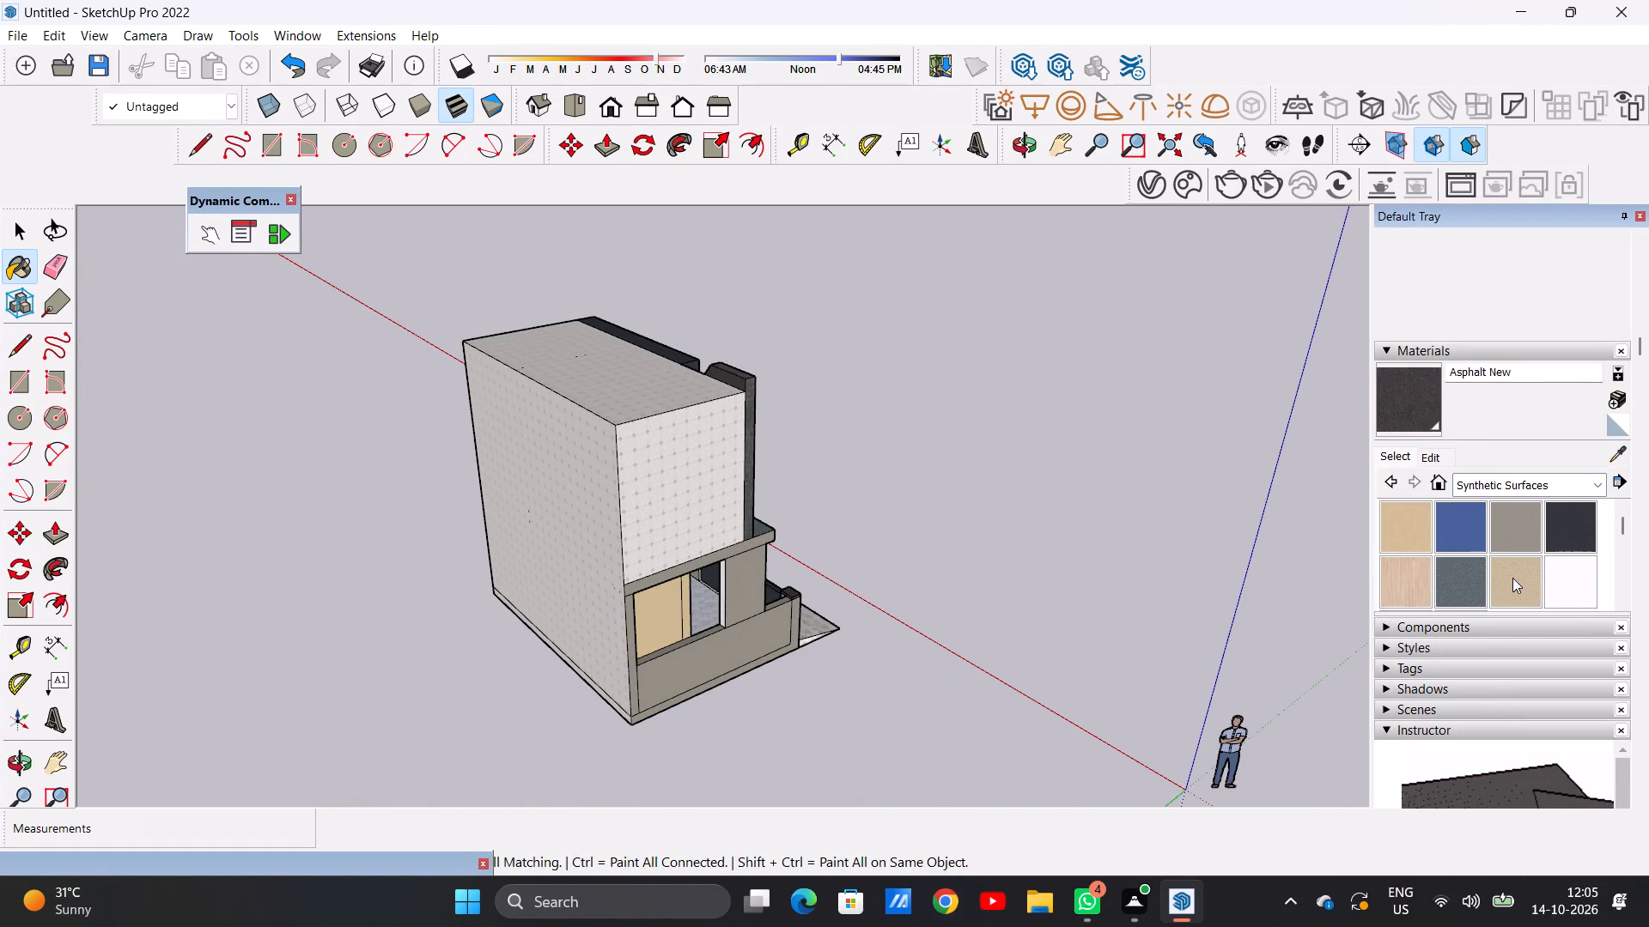
pyautogui.click(1509, 532)
pyautogui.scroll(10, 692, 586)
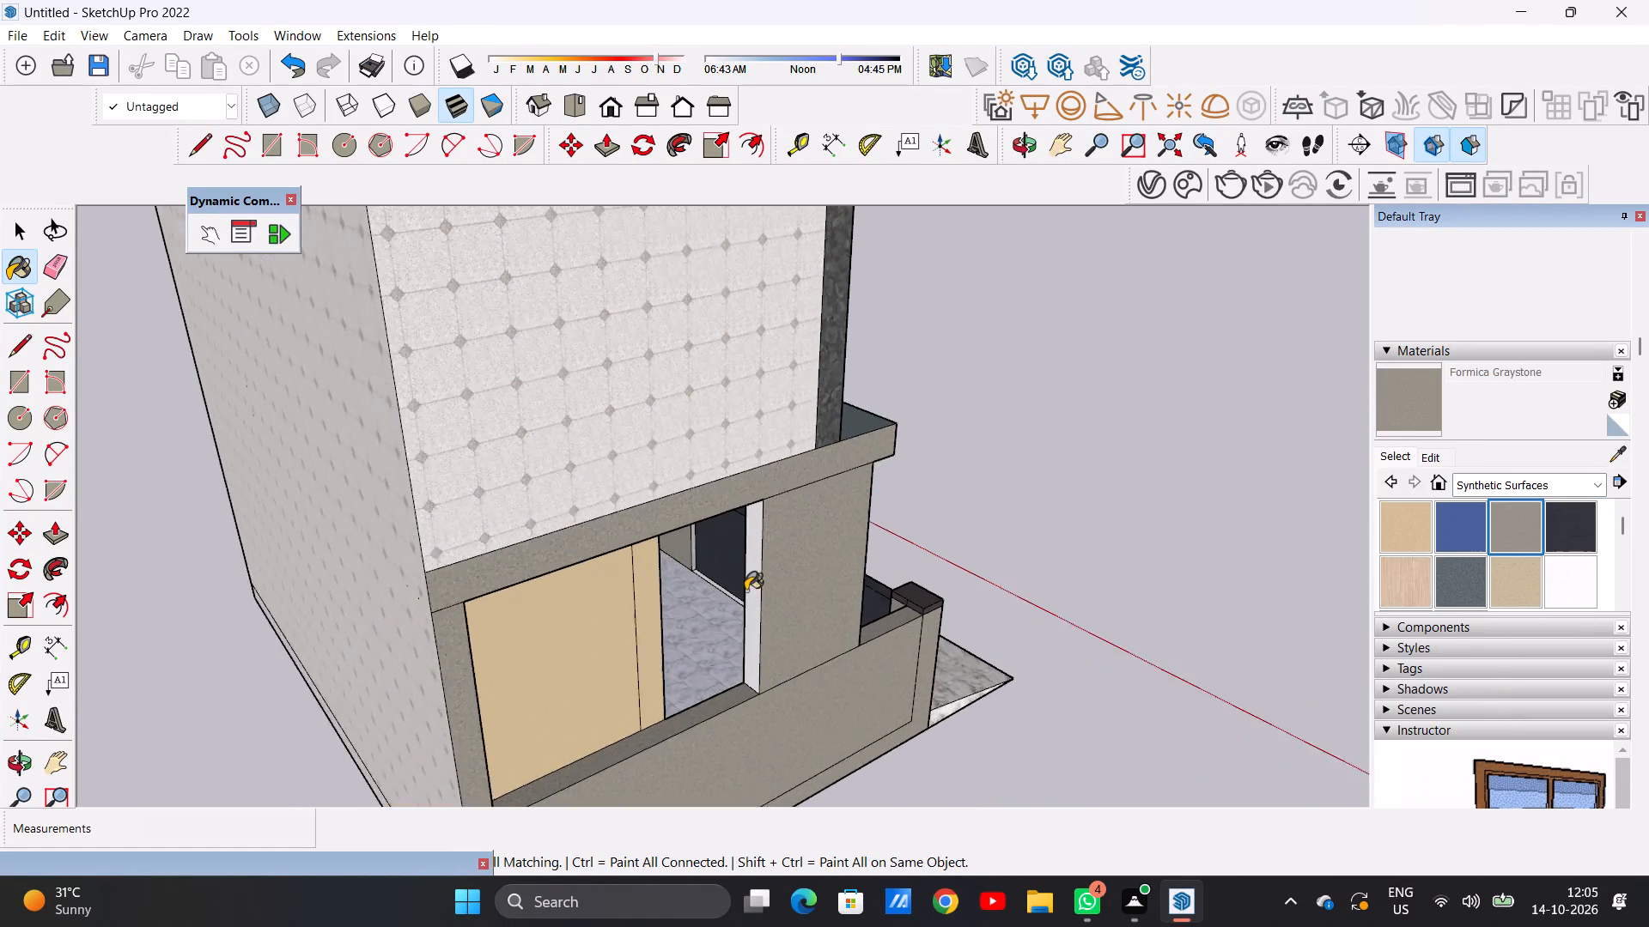
pyautogui.scroll(2, 745, 591)
pyautogui.click(753, 579)
pyautogui.scroll(-6, 758, 565)
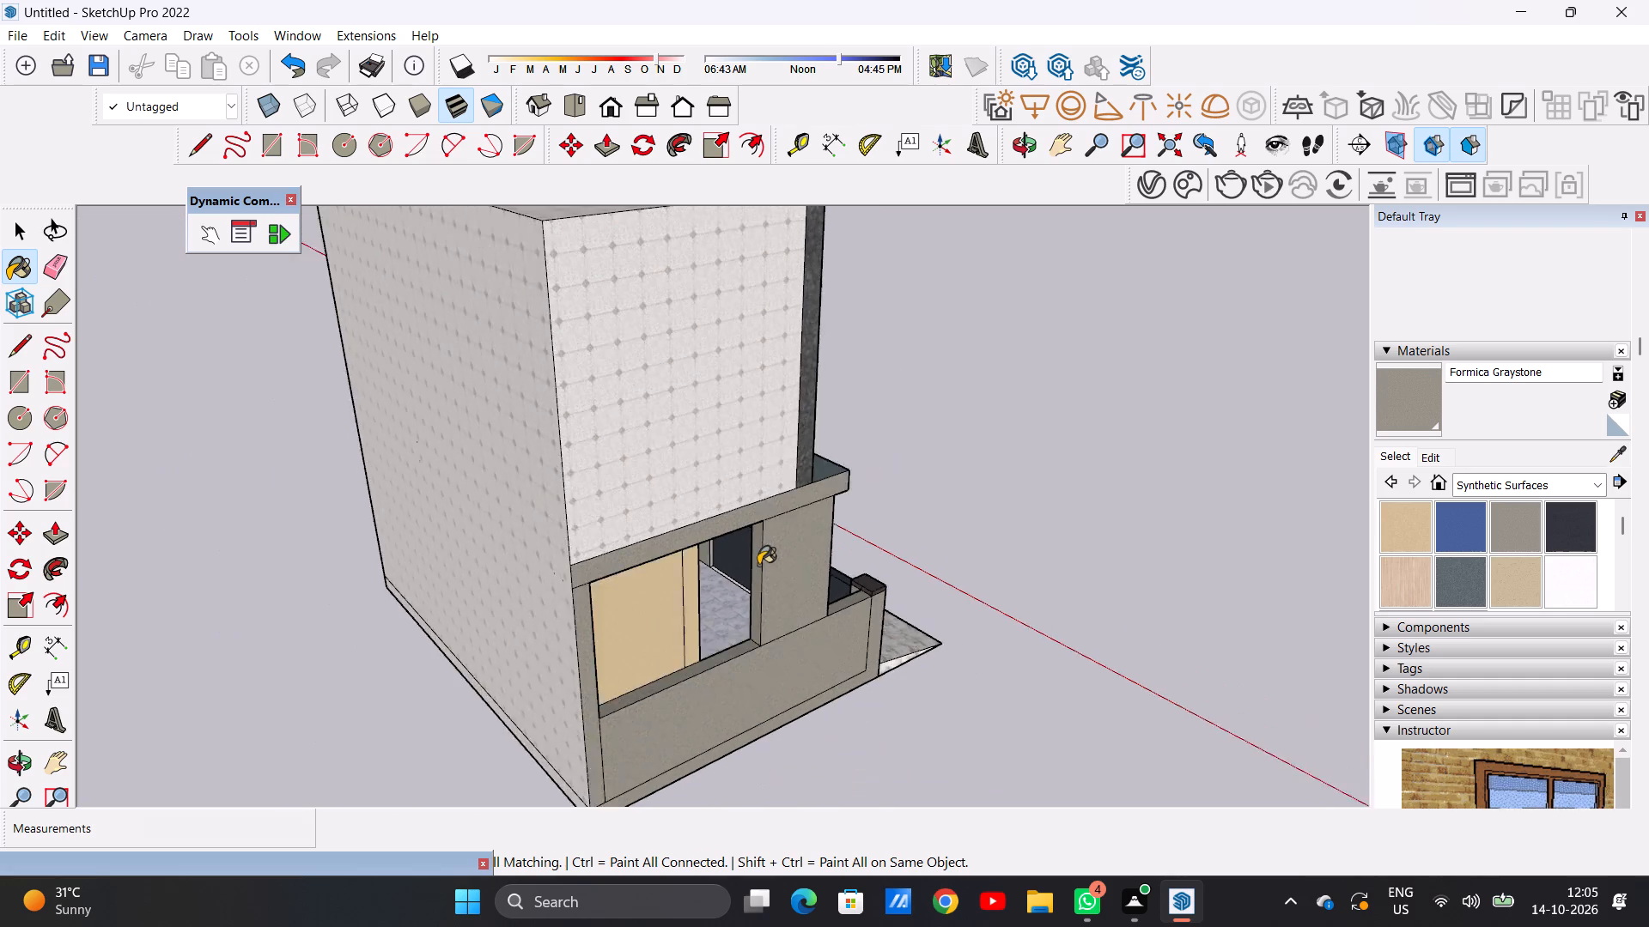
pyautogui.scroll(-8, 758, 565)
# Examine the finishes on the house's front, nameplate, entrance and side walls from several angles.
pyautogui.moveTo(837, 573); pyautogui.dragTo(222, 527, button='middle')
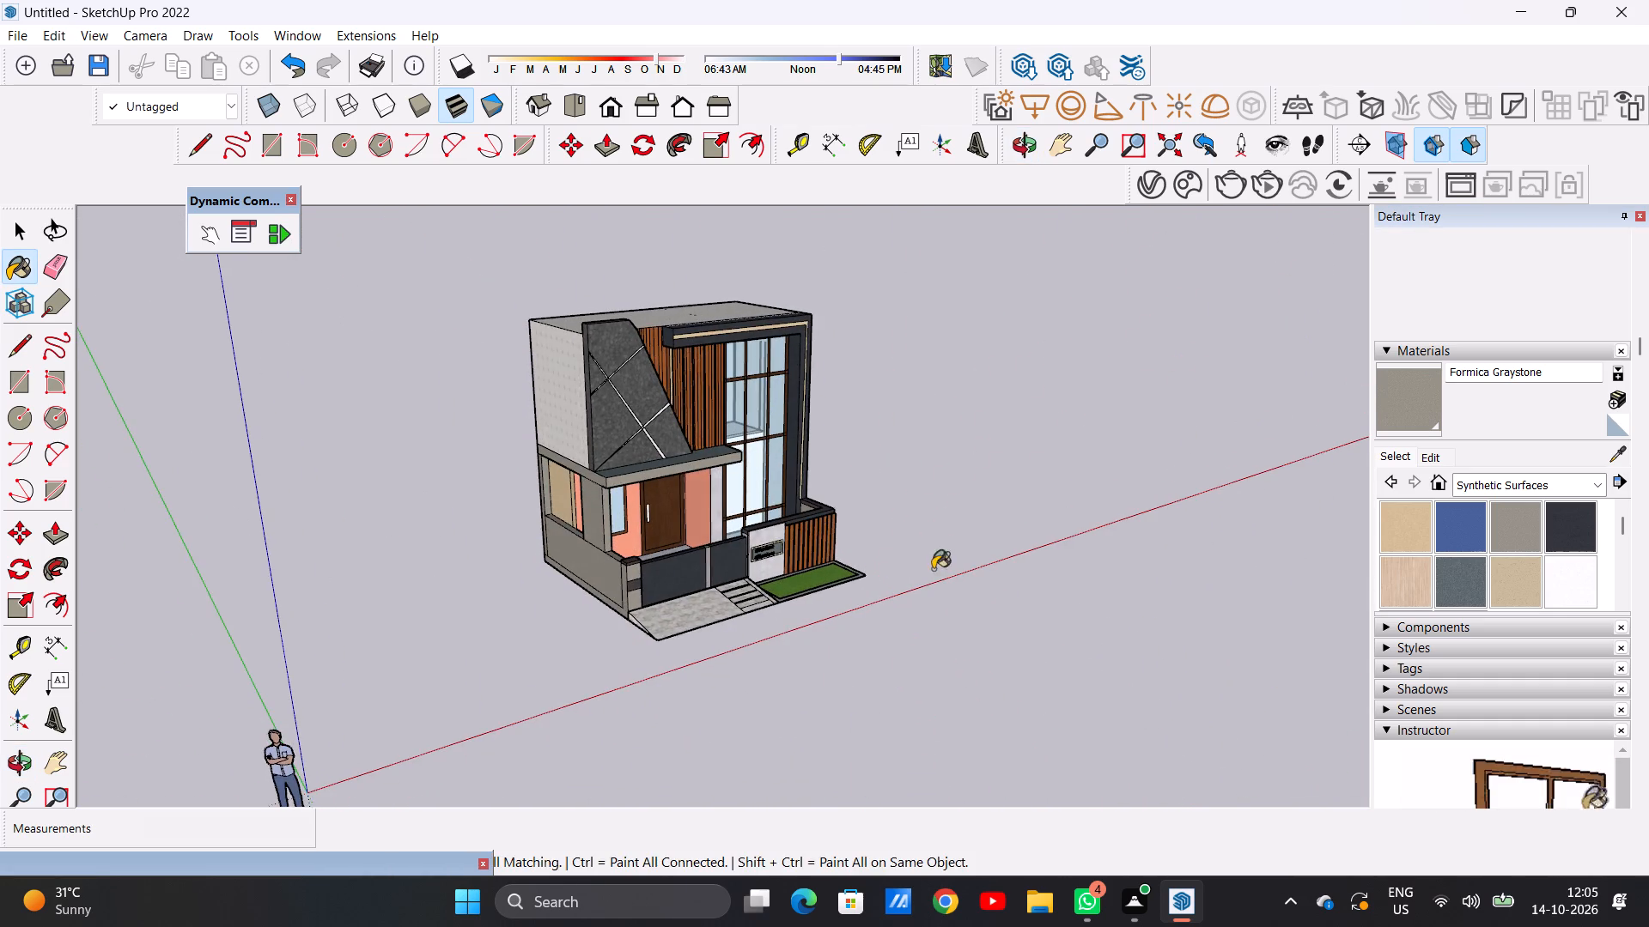
pyautogui.moveTo(942, 561); pyautogui.dragTo(694, 550, button='middle')
pyautogui.scroll(6, 693, 585)
pyautogui.press('space')
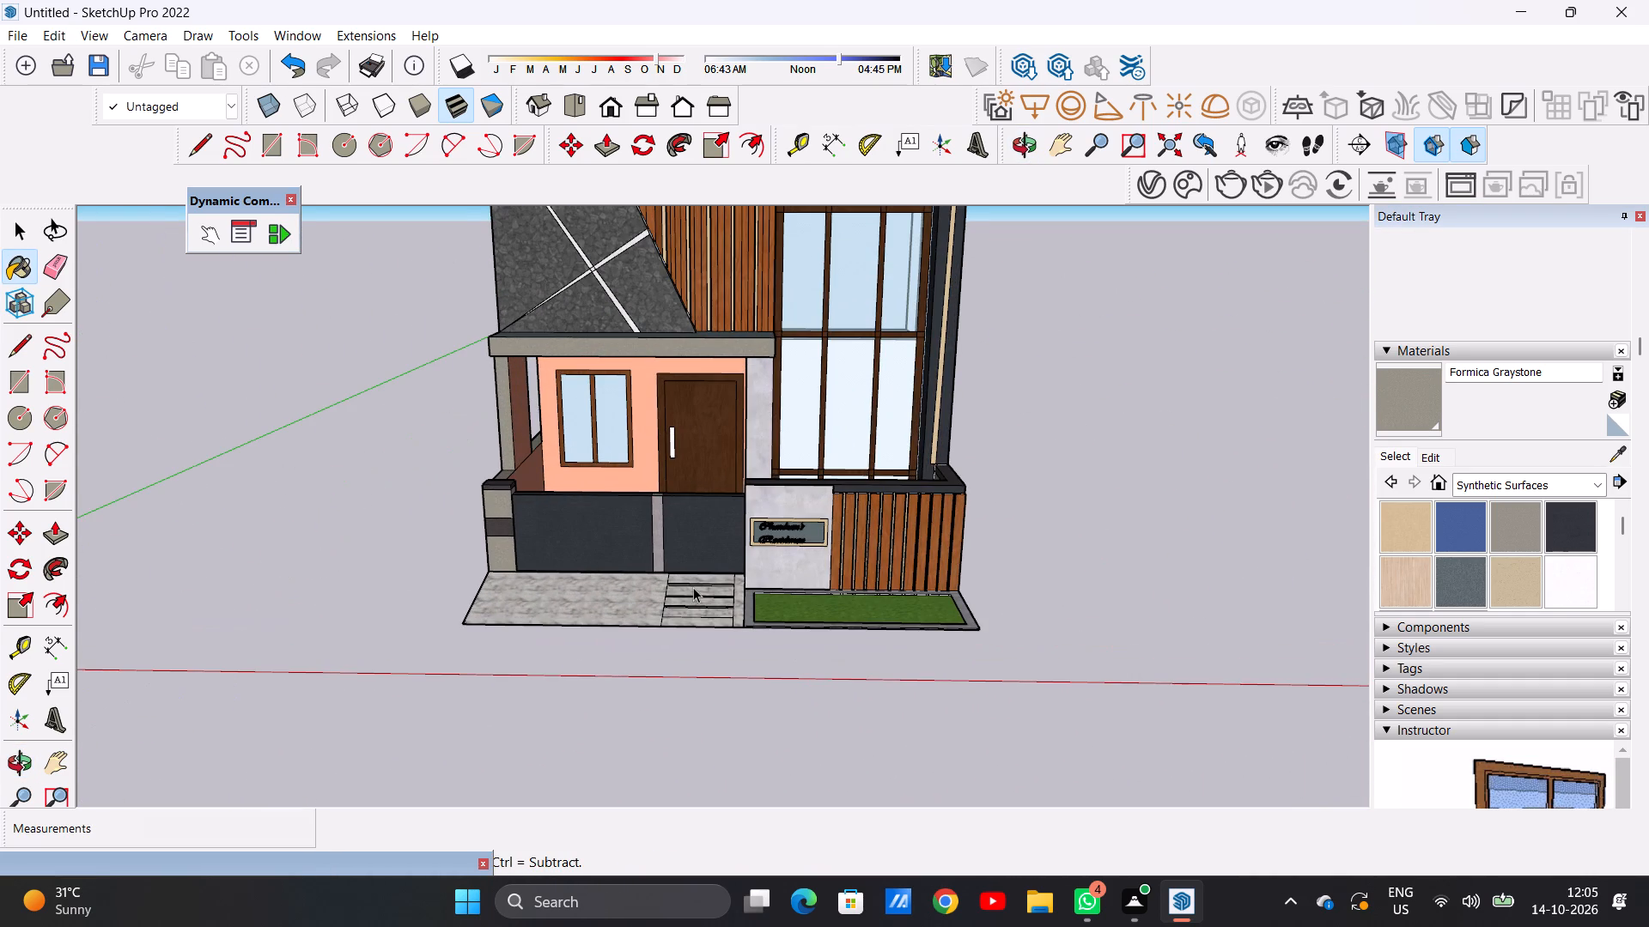
pyautogui.scroll(-5, 693, 587)
pyautogui.scroll(3, 680, 495)
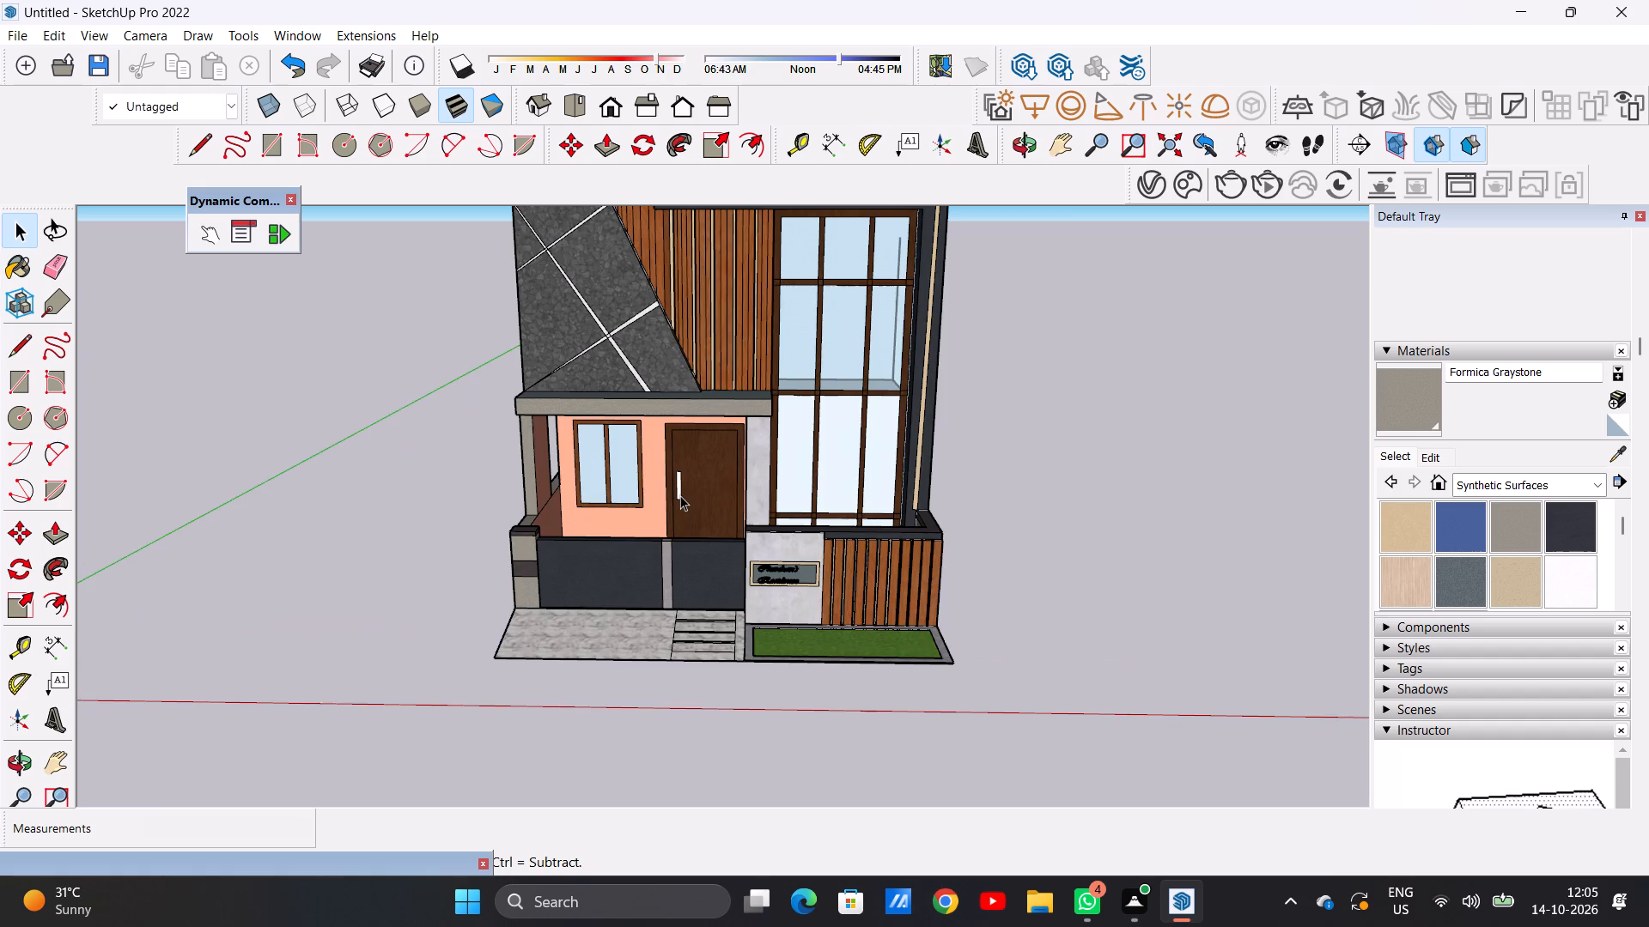
pyautogui.scroll(-2, 680, 495)
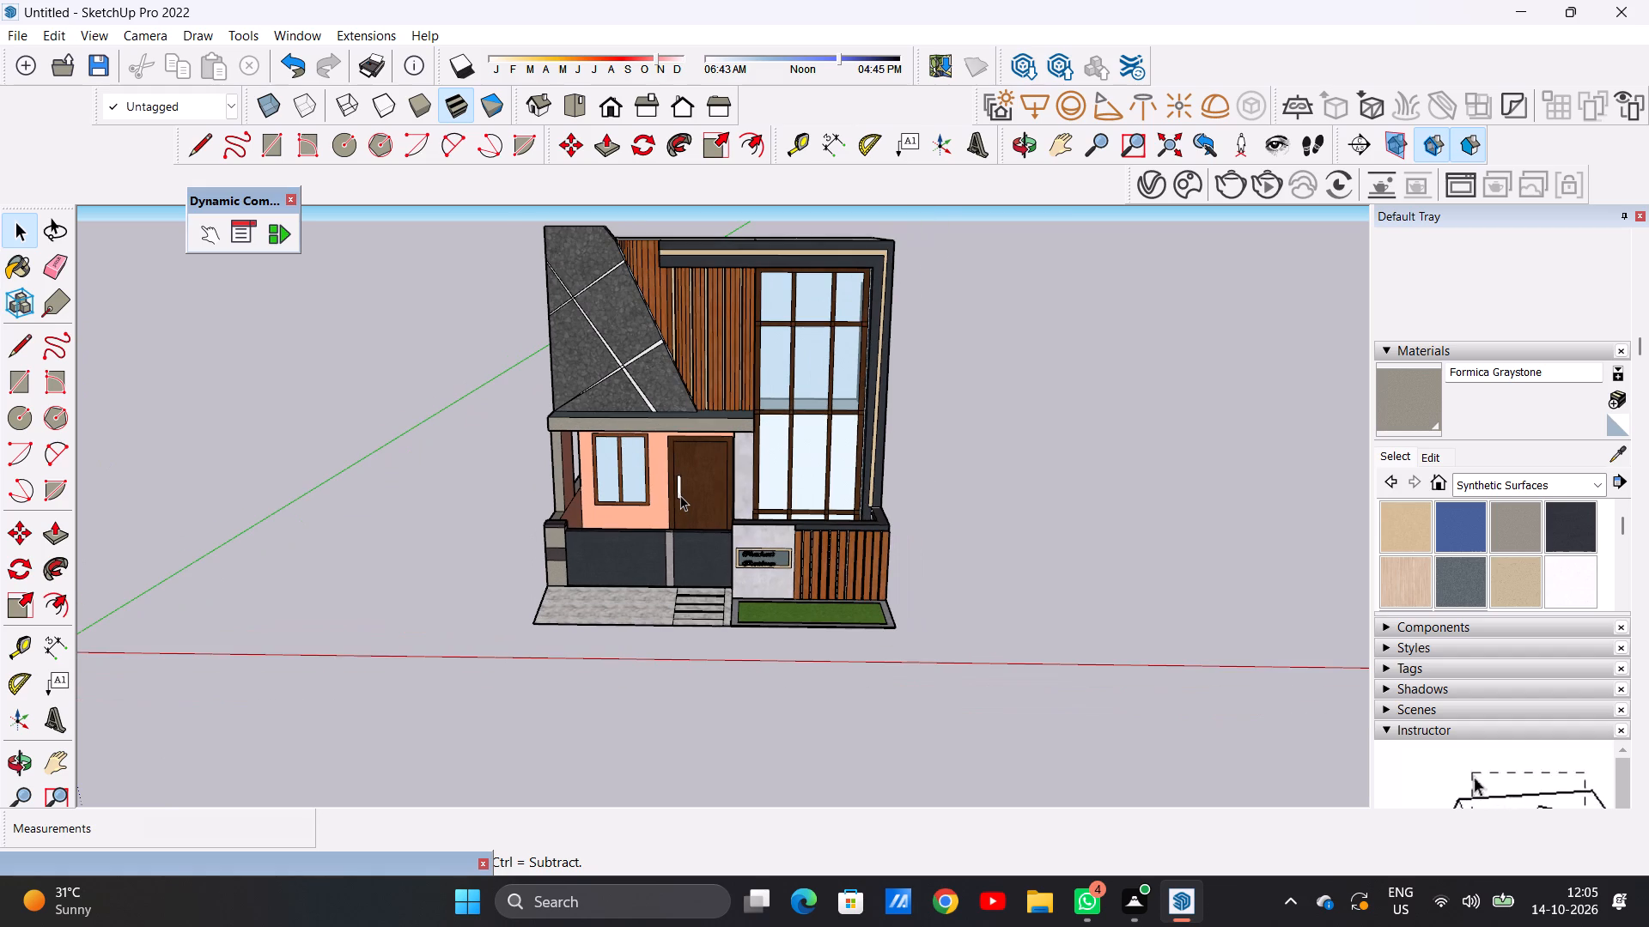
pyautogui.scroll(-4, 555, 540)
pyautogui.scroll(5, 759, 516)
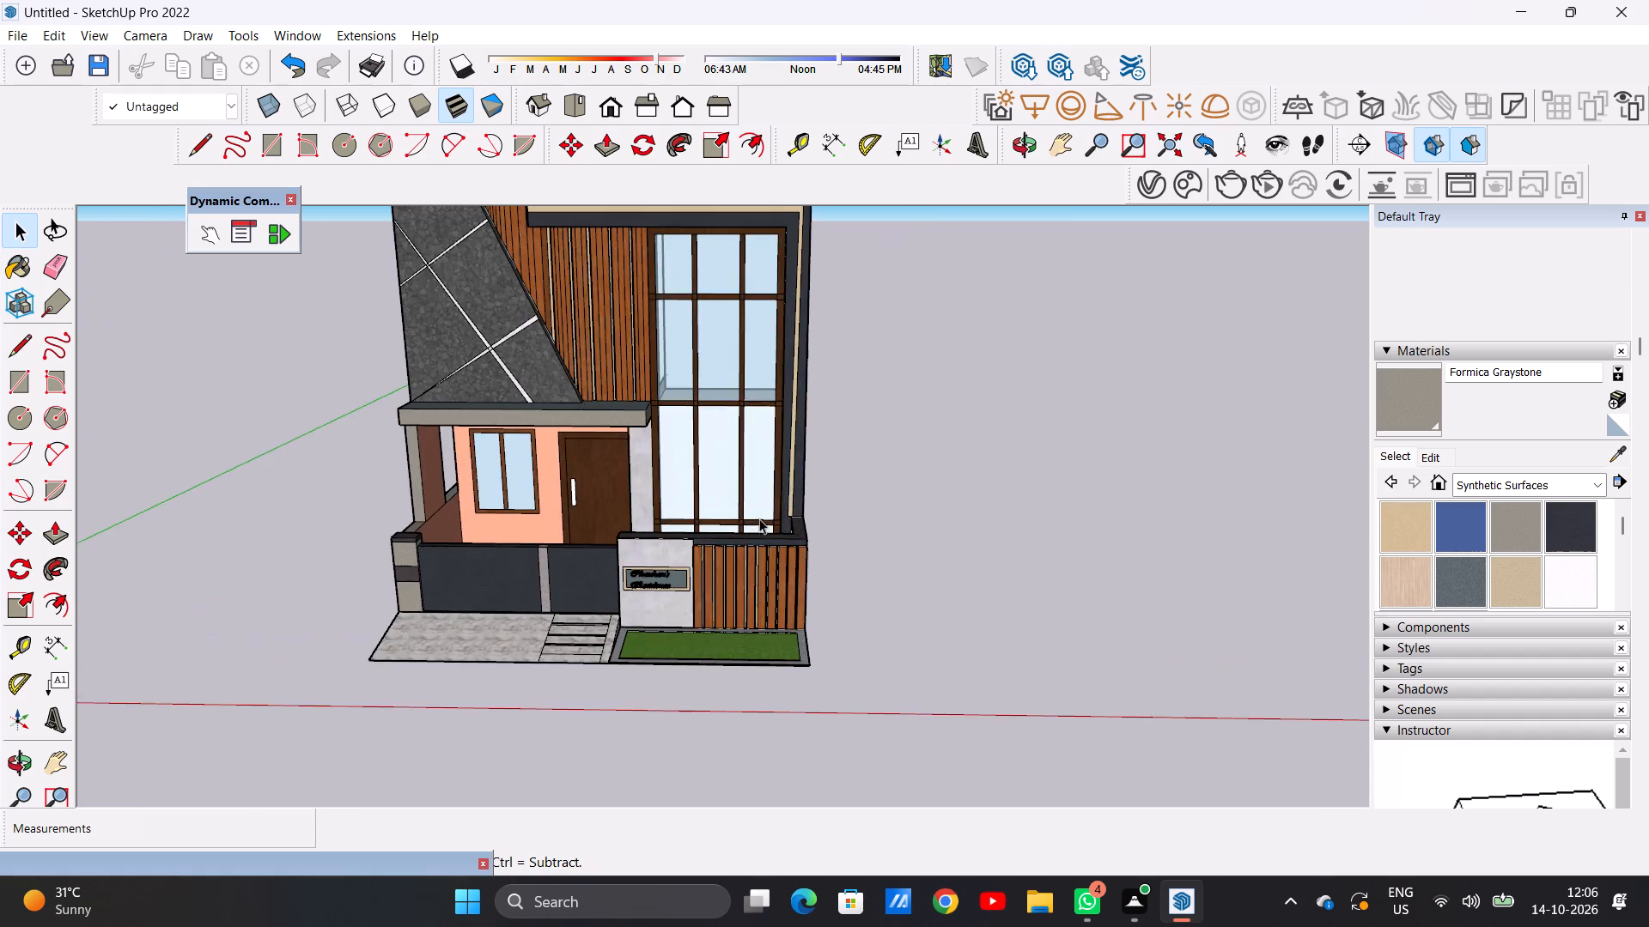
pyautogui.scroll(20, 684, 612)
pyautogui.scroll(6, 684, 612)
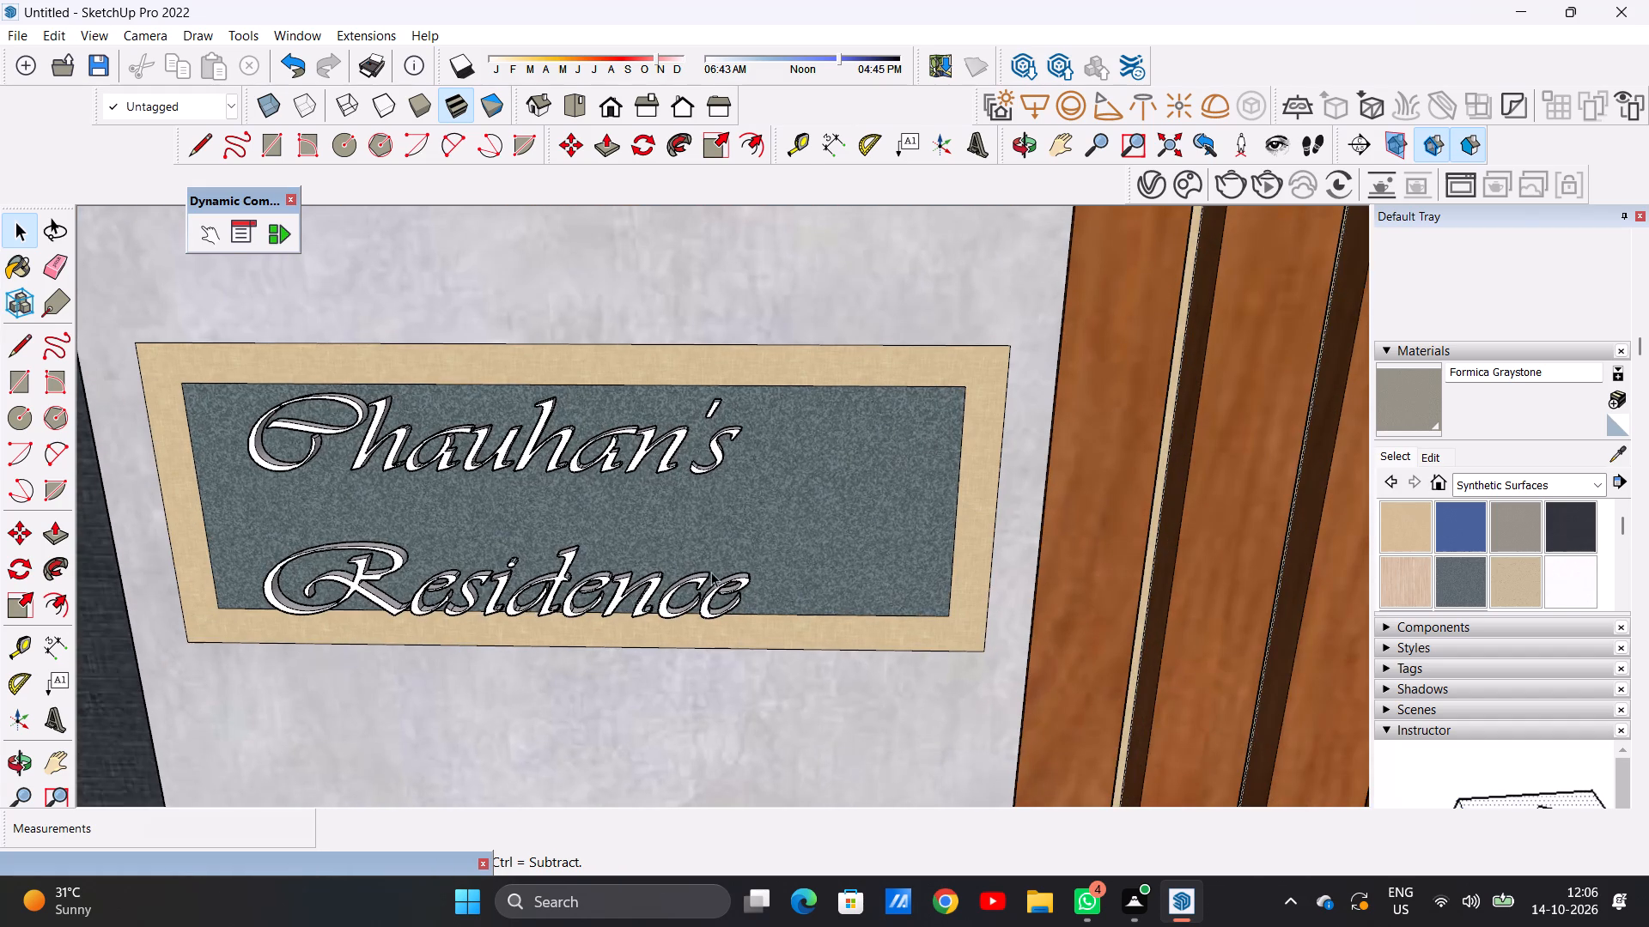
pyautogui.scroll(-20, 773, 599)
pyautogui.scroll(-3, 773, 599)
pyautogui.scroll(5, 732, 560)
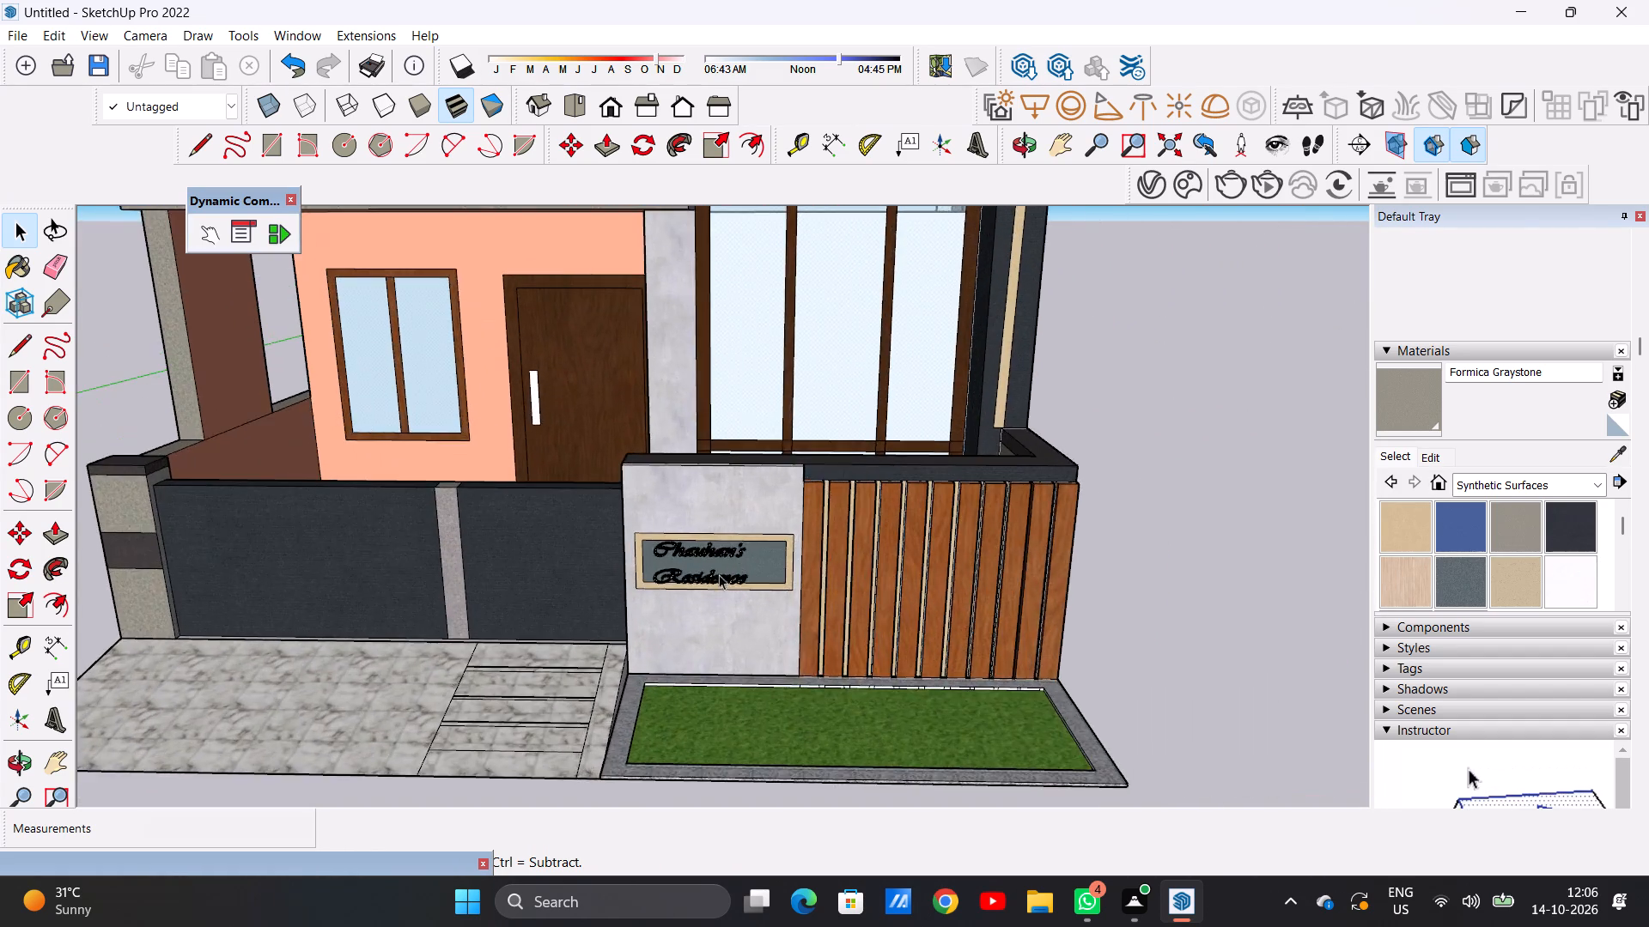
pyautogui.scroll(-10, 704, 592)
pyautogui.moveTo(706, 619); pyautogui.dragTo(603, 623, button='middle')
pyautogui.scroll(-1, 609, 616)
pyautogui.scroll(2, 636, 565)
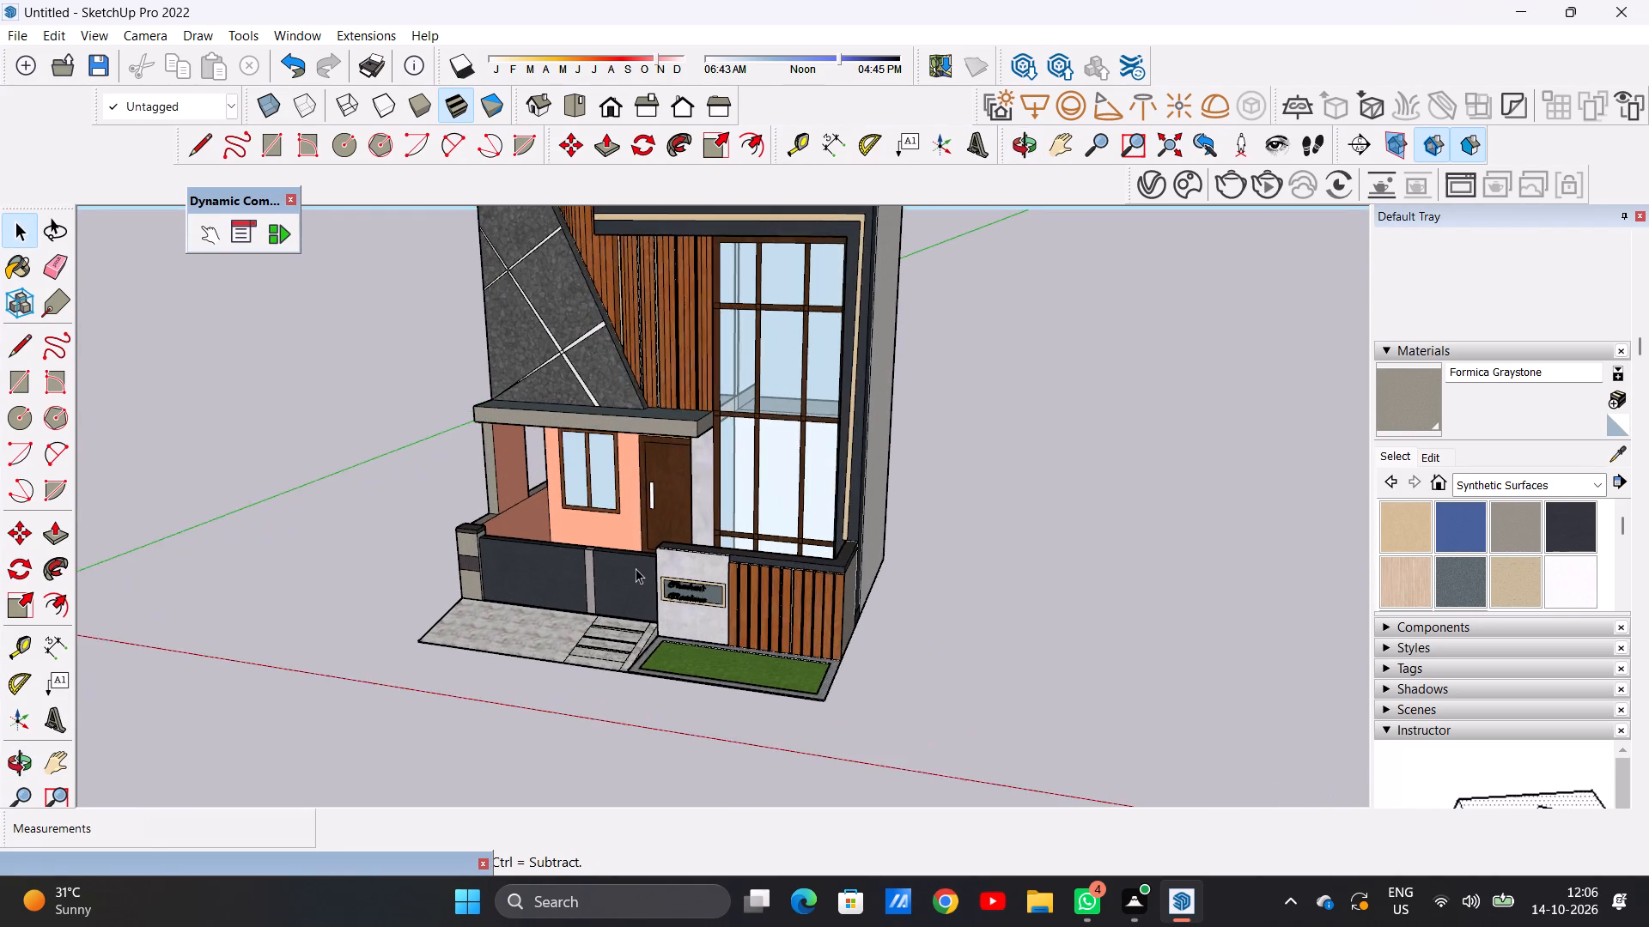
pyautogui.scroll(-2, 636, 589)
pyautogui.moveTo(599, 548); pyautogui.dragTo(824, 508, button='middle')
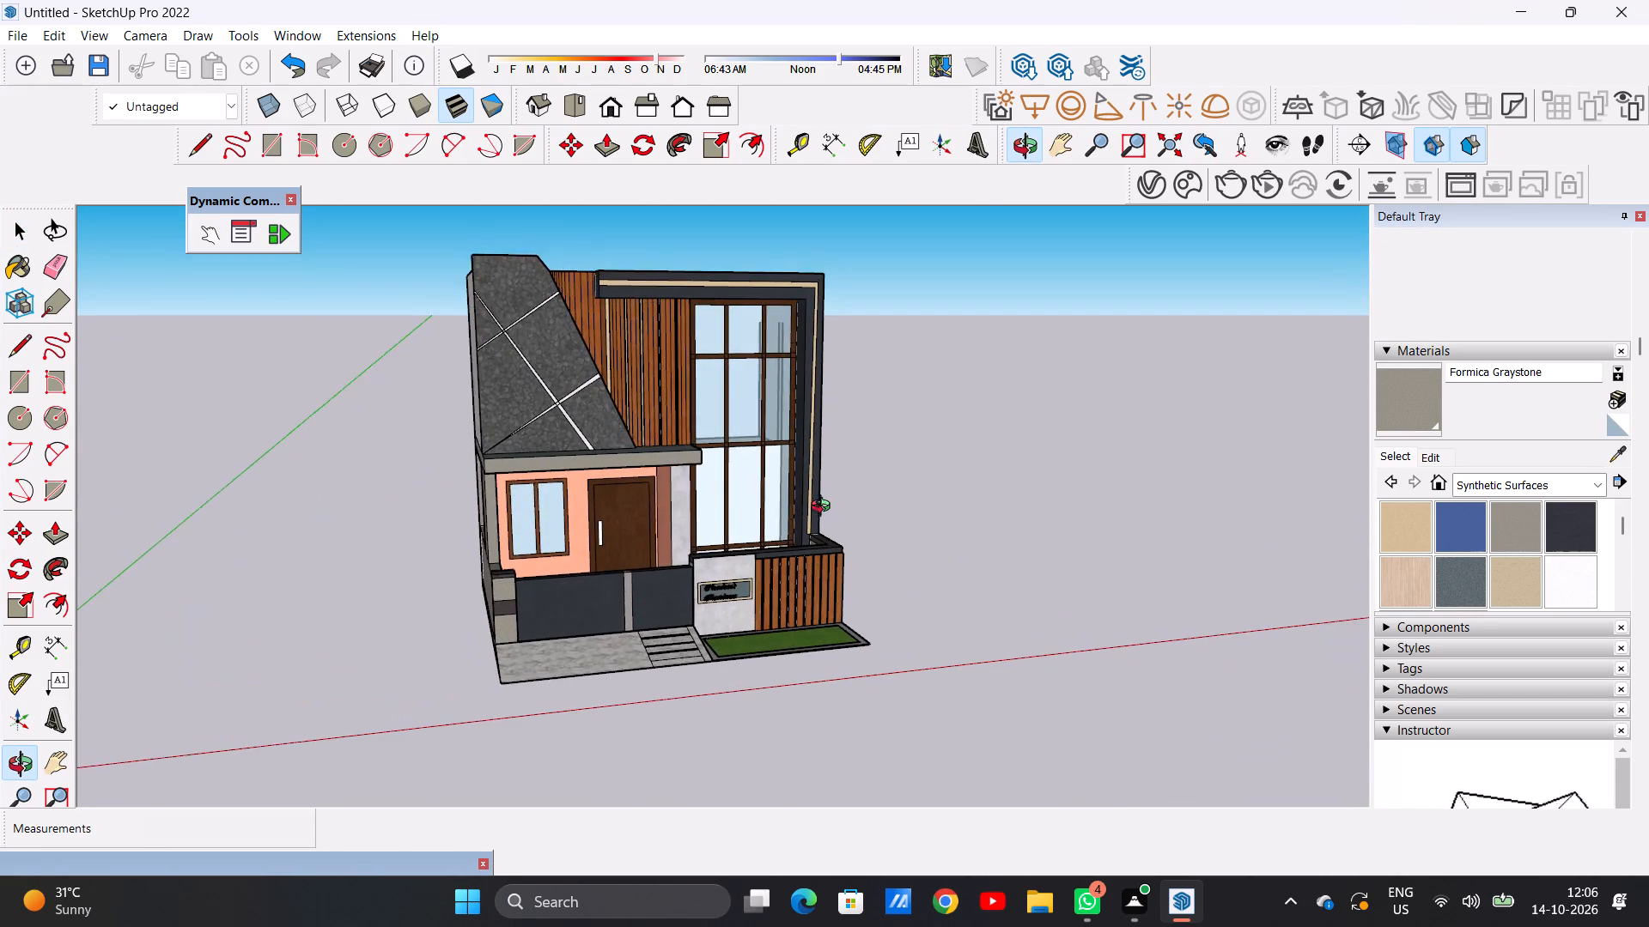
pyautogui.moveTo(824, 508); pyautogui.dragTo(635, 576, button='middle')
pyautogui.middleClick(614, 578)
pyautogui.scroll(3, 691, 367)
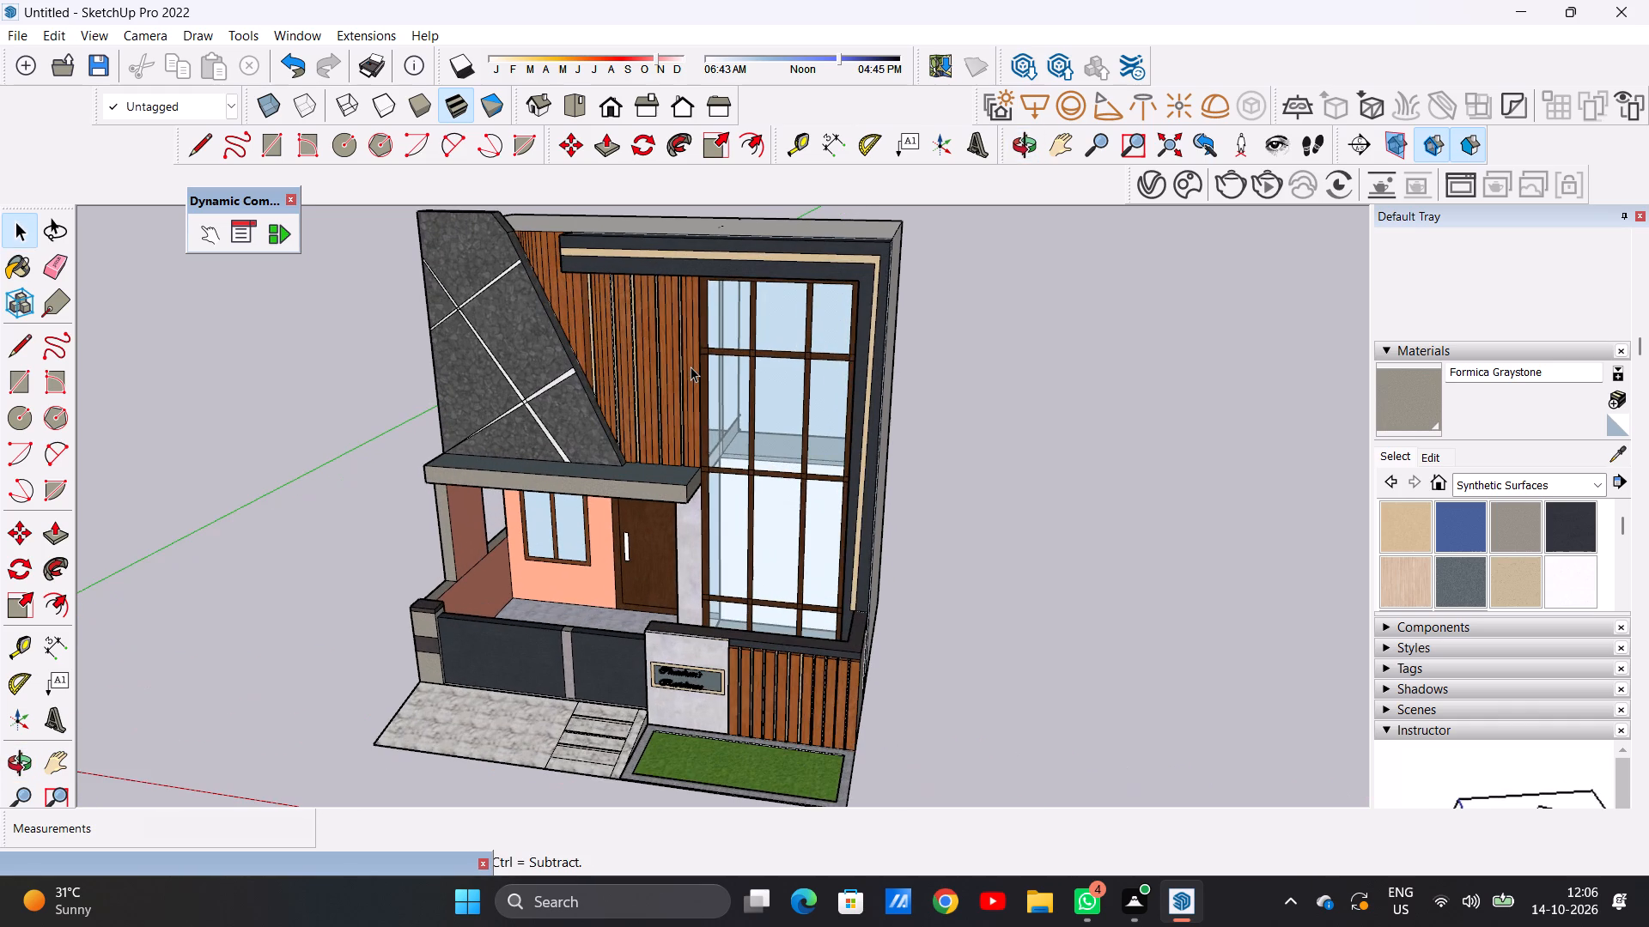
pyautogui.scroll(-4, 691, 367)
pyautogui.moveTo(687, 452); pyautogui.dragTo(721, 373, button='middle')
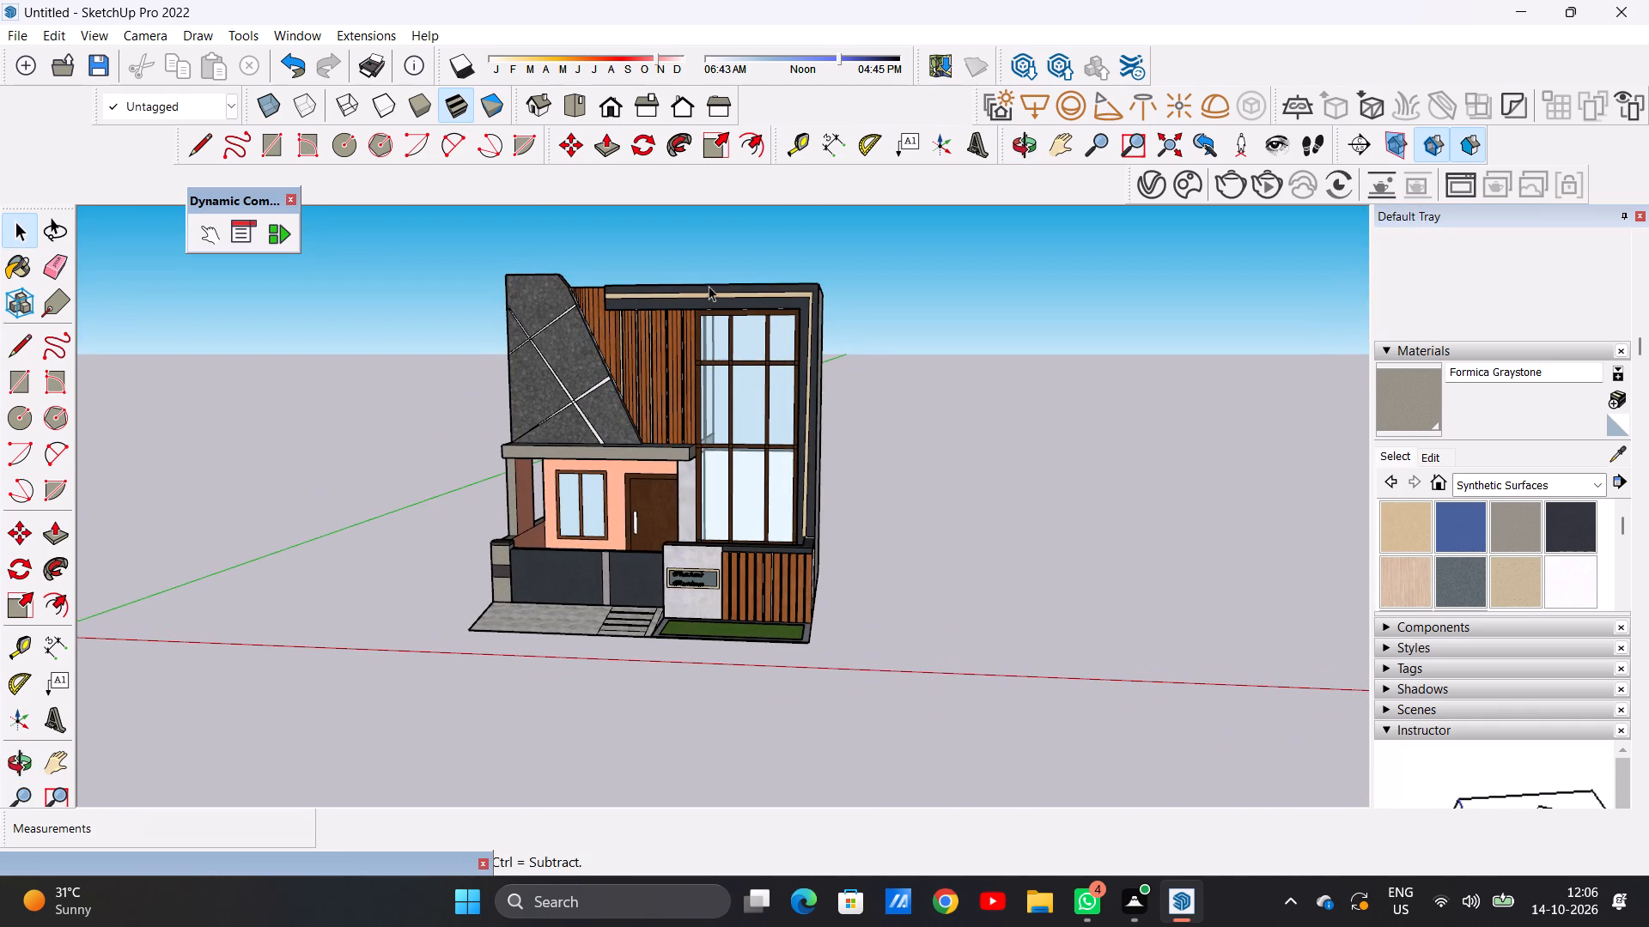
pyautogui.scroll(2, 709, 286)
pyautogui.moveTo(853, 484); pyautogui.dragTo(427, 502, button='middle')
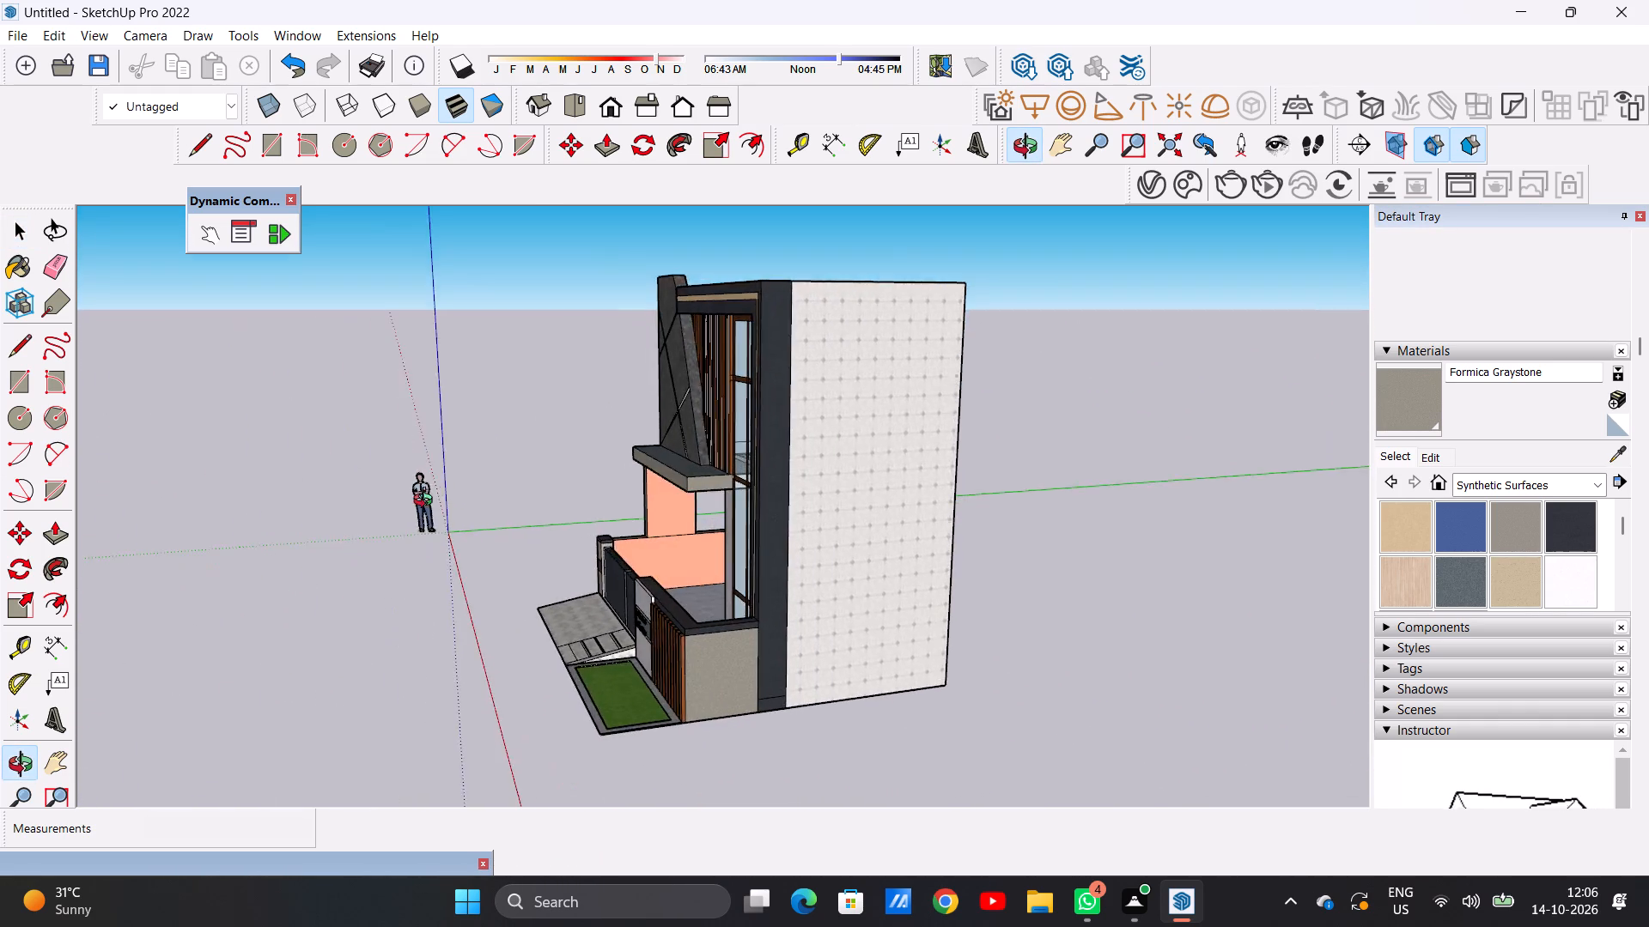
pyautogui.moveTo(427, 502); pyautogui.dragTo(840, 476, button='middle')
pyautogui.scroll(1, 807, 473)
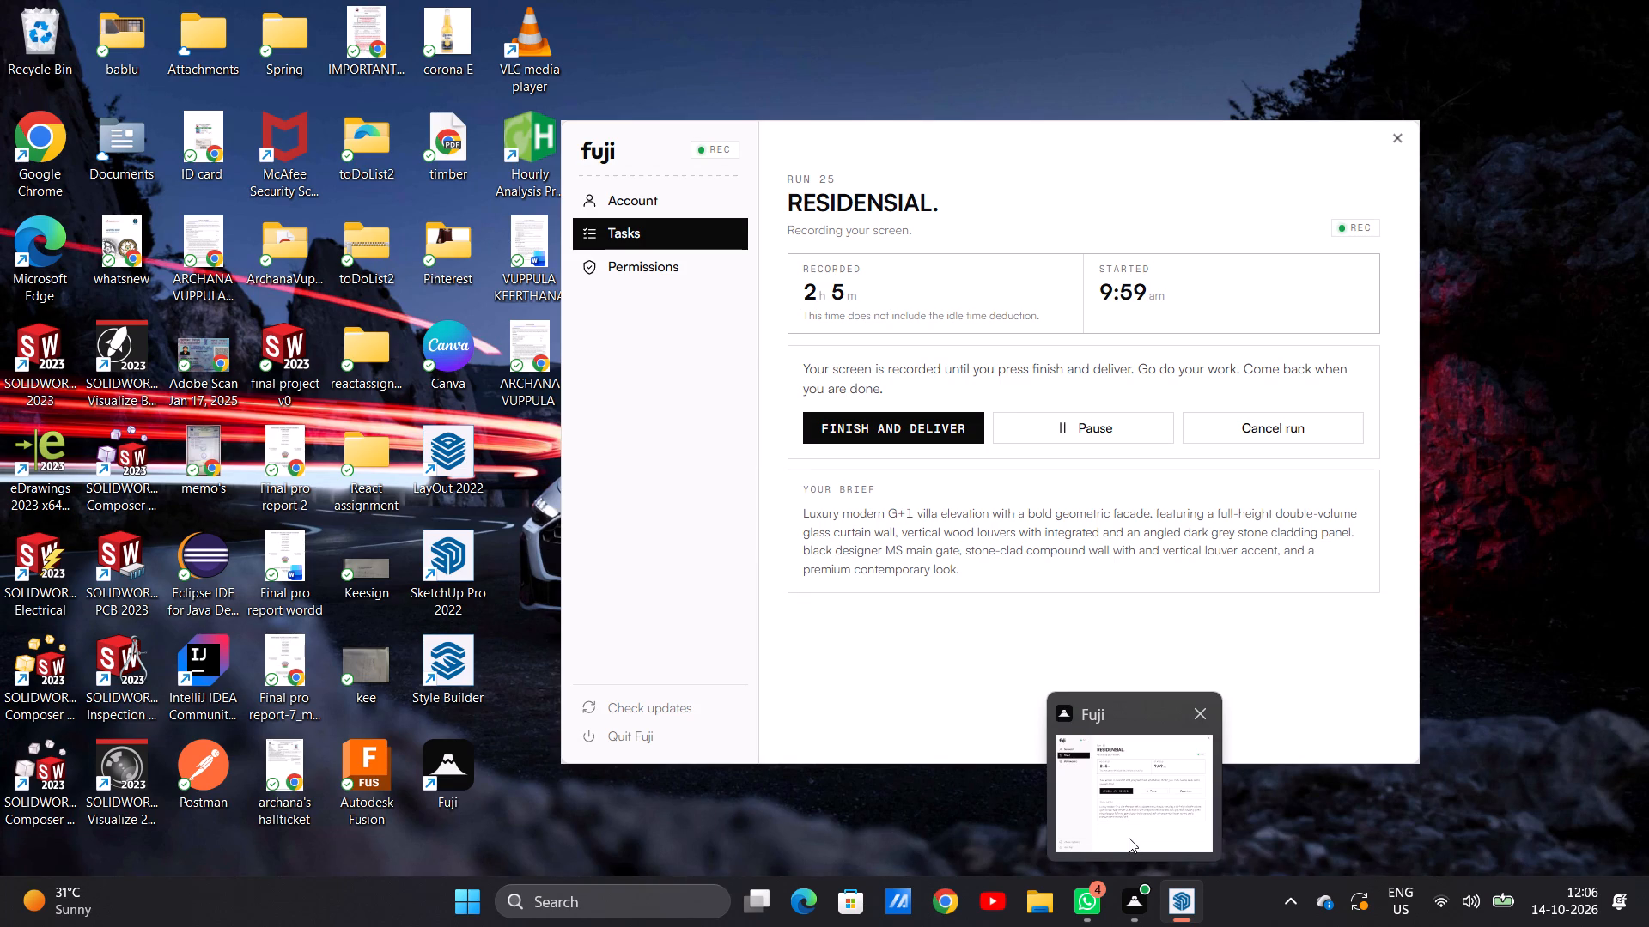
pyautogui.click(1146, 805)
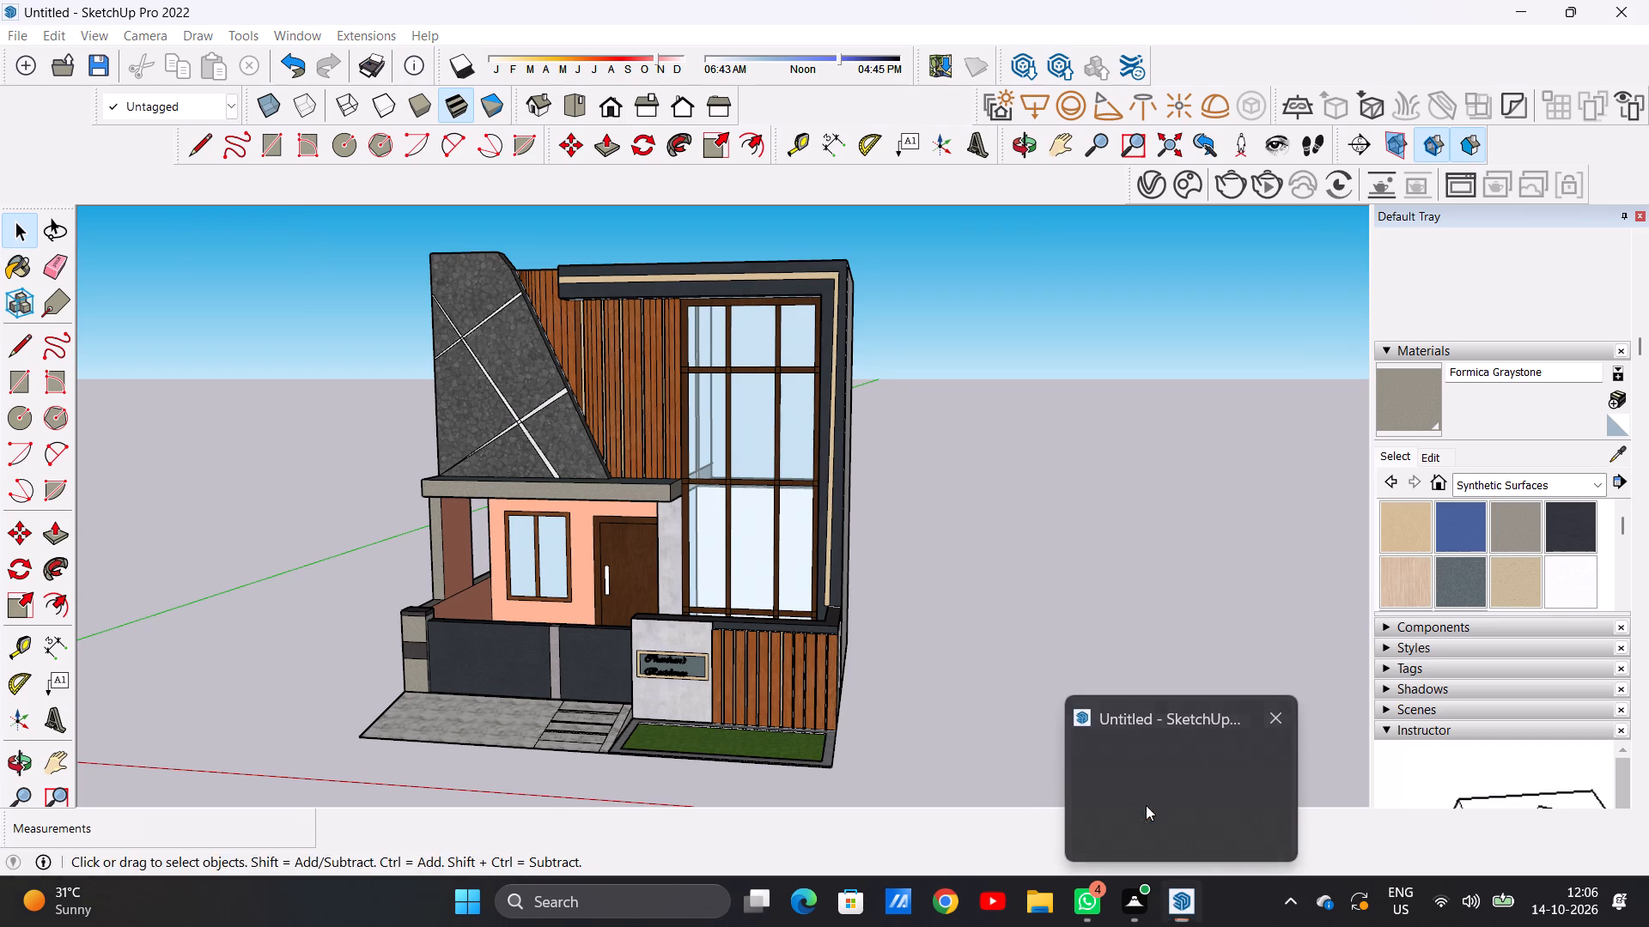
# Paint the white handle of the entrance door with Formica Laminate Light from Synthetic Surfaces.
pyautogui.scroll(4, 813, 625)
pyautogui.scroll(5, 743, 710)
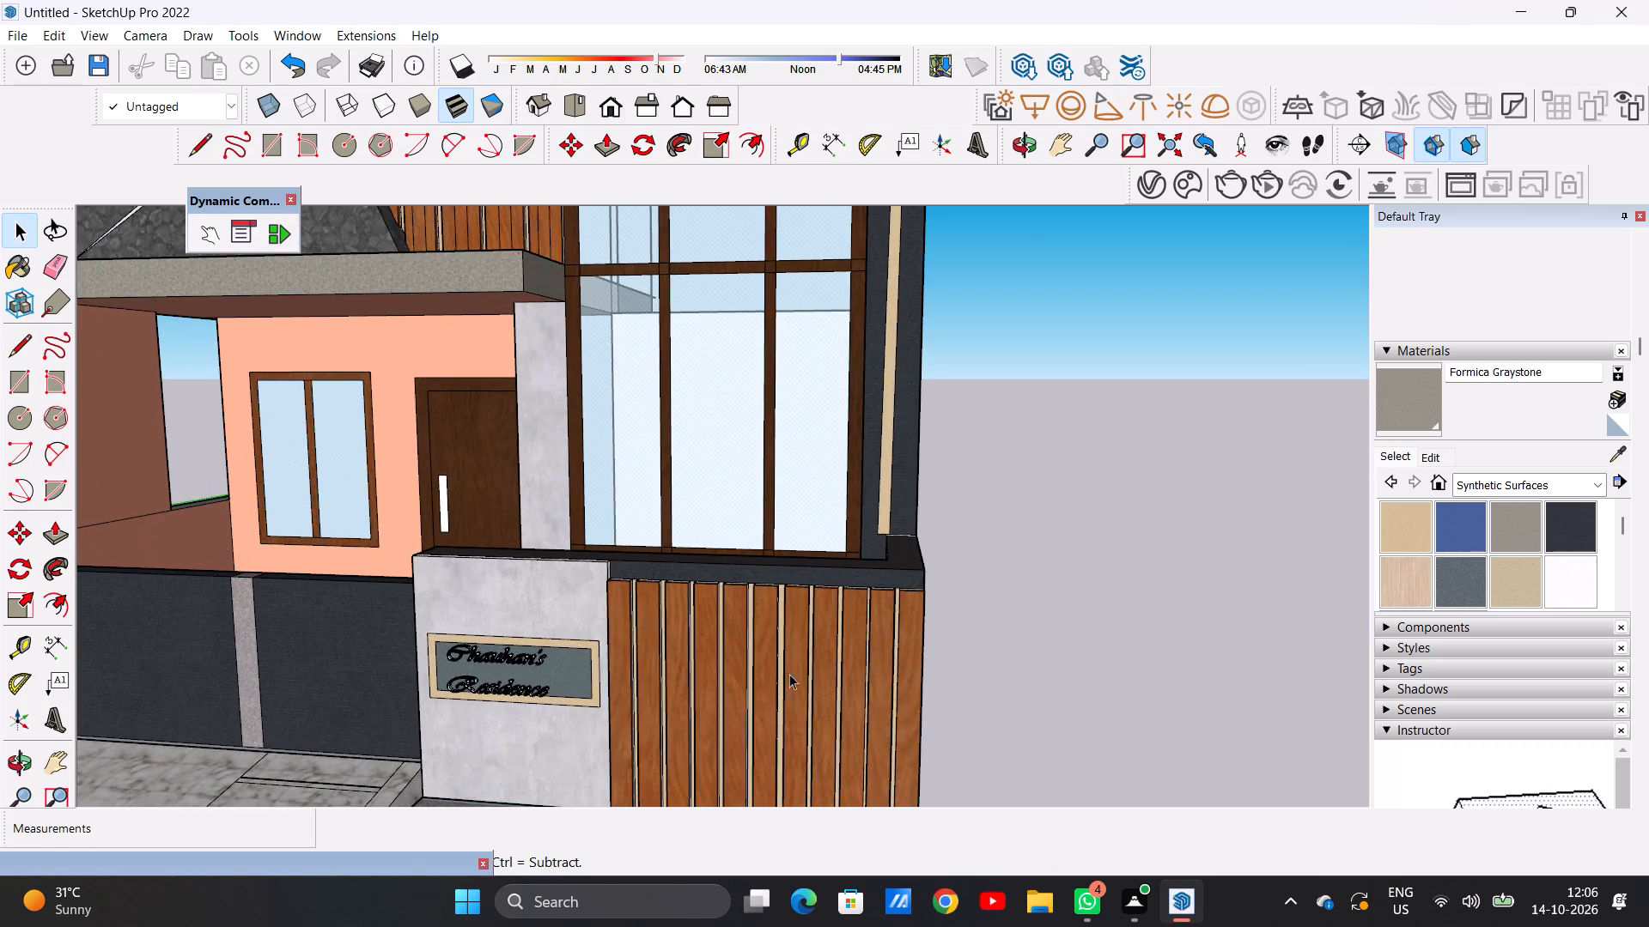
pyautogui.scroll(-4, 818, 650)
pyautogui.moveTo(898, 593); pyautogui.dragTo(927, 620, button='middle')
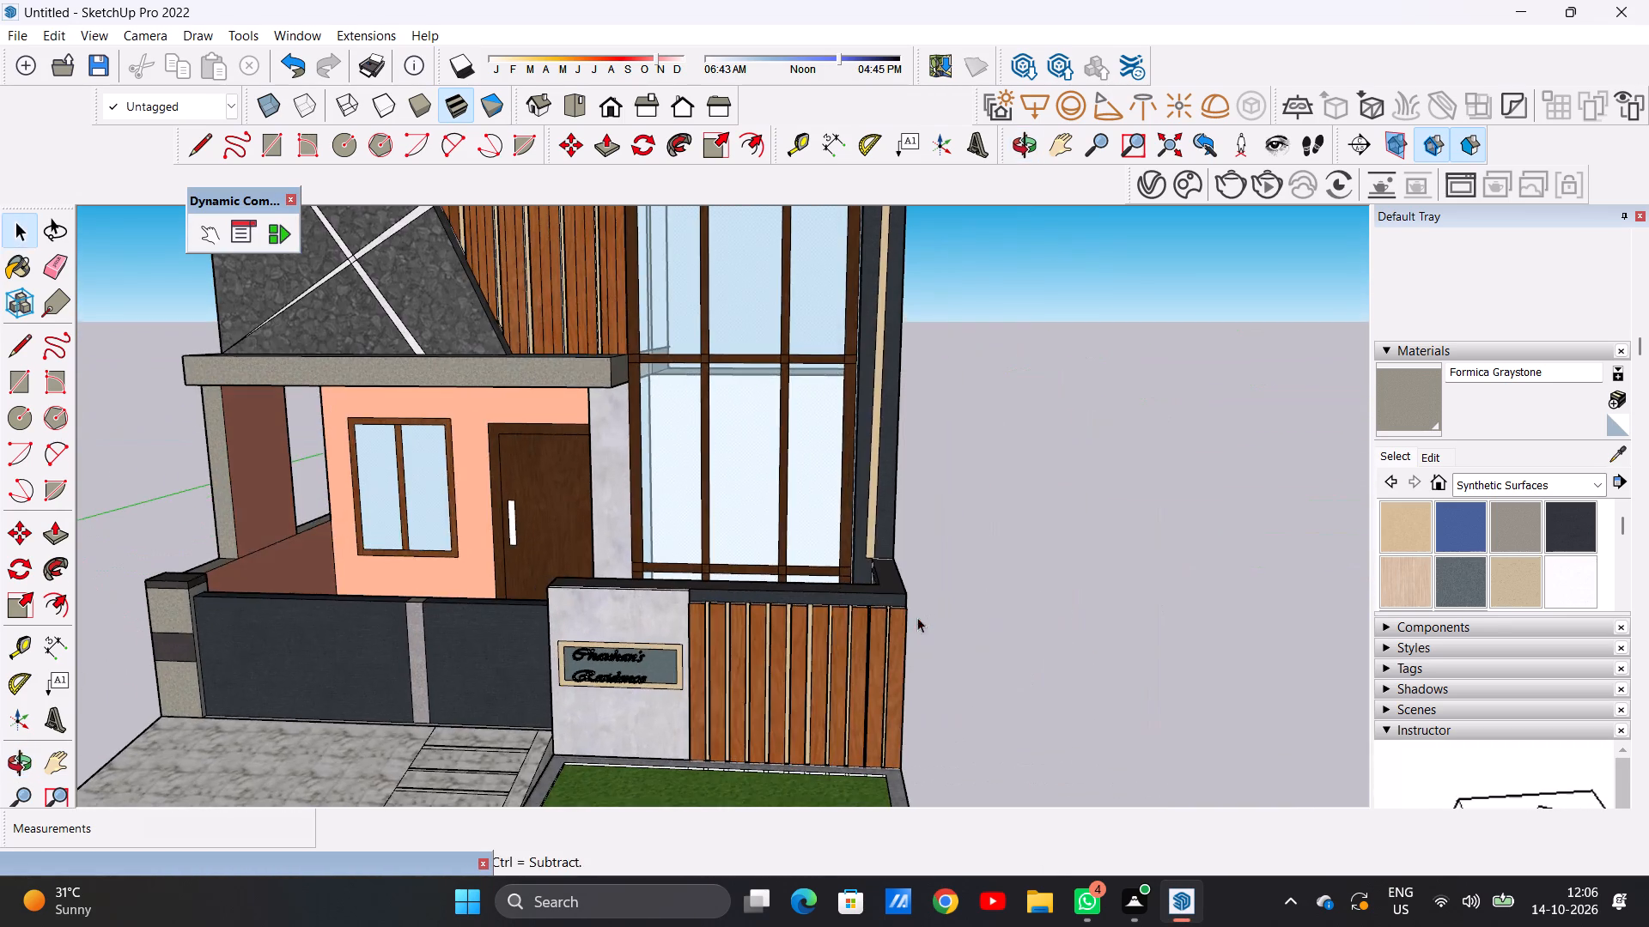
pyautogui.moveTo(318, 561); pyautogui.dragTo(409, 585, button='middle')
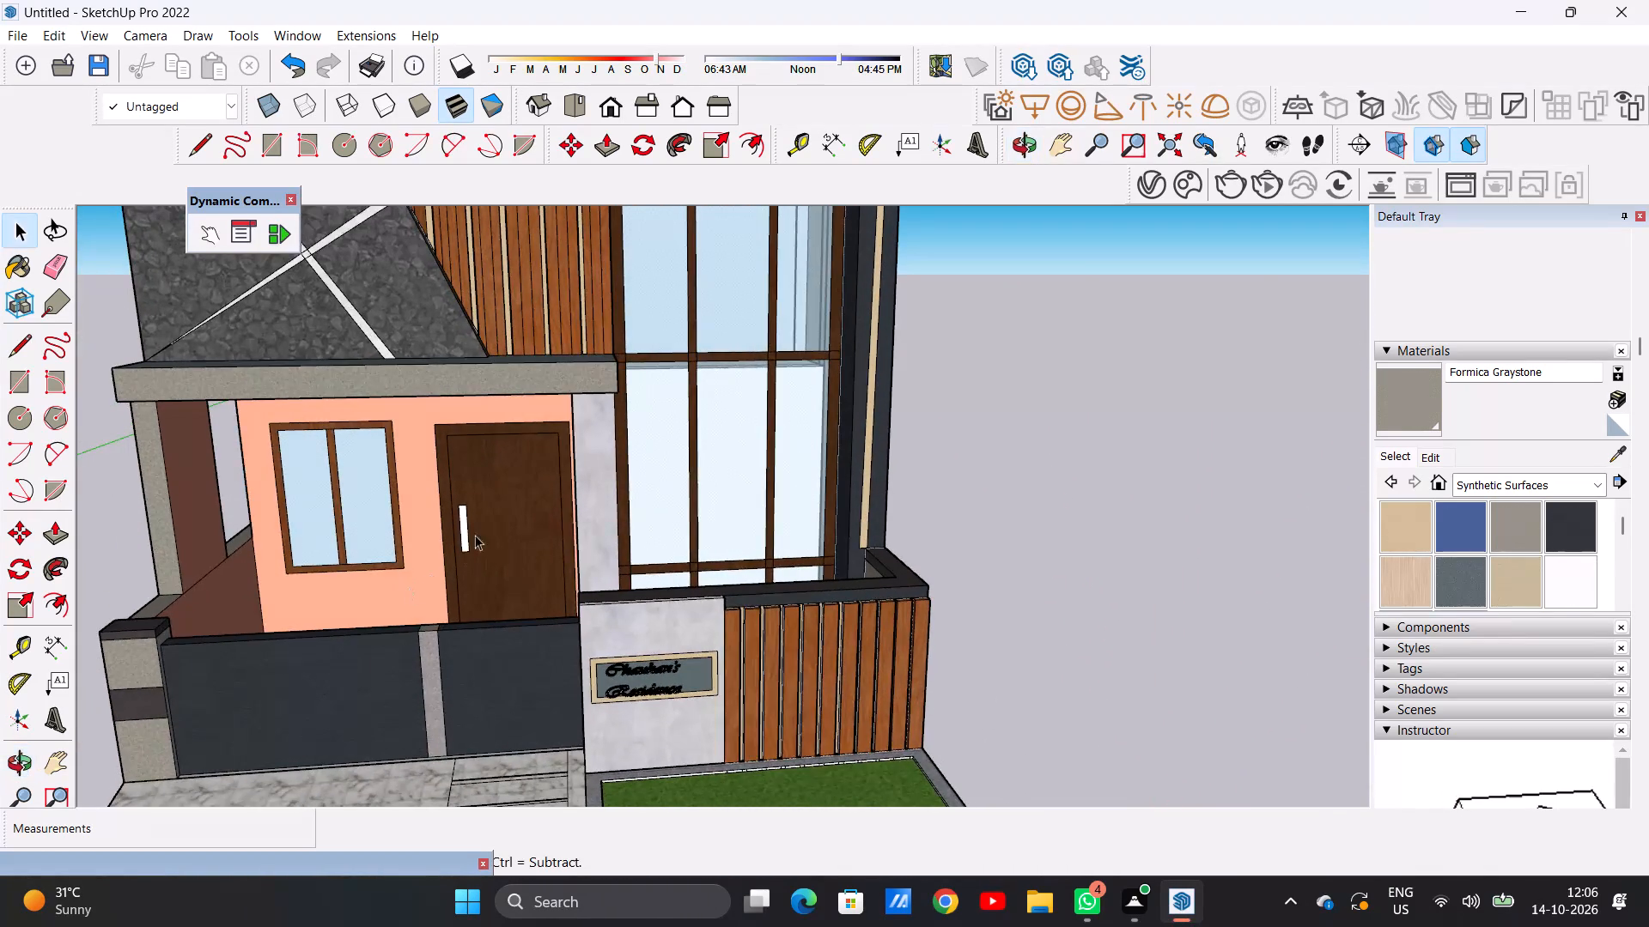
pyautogui.scroll(6, 463, 528)
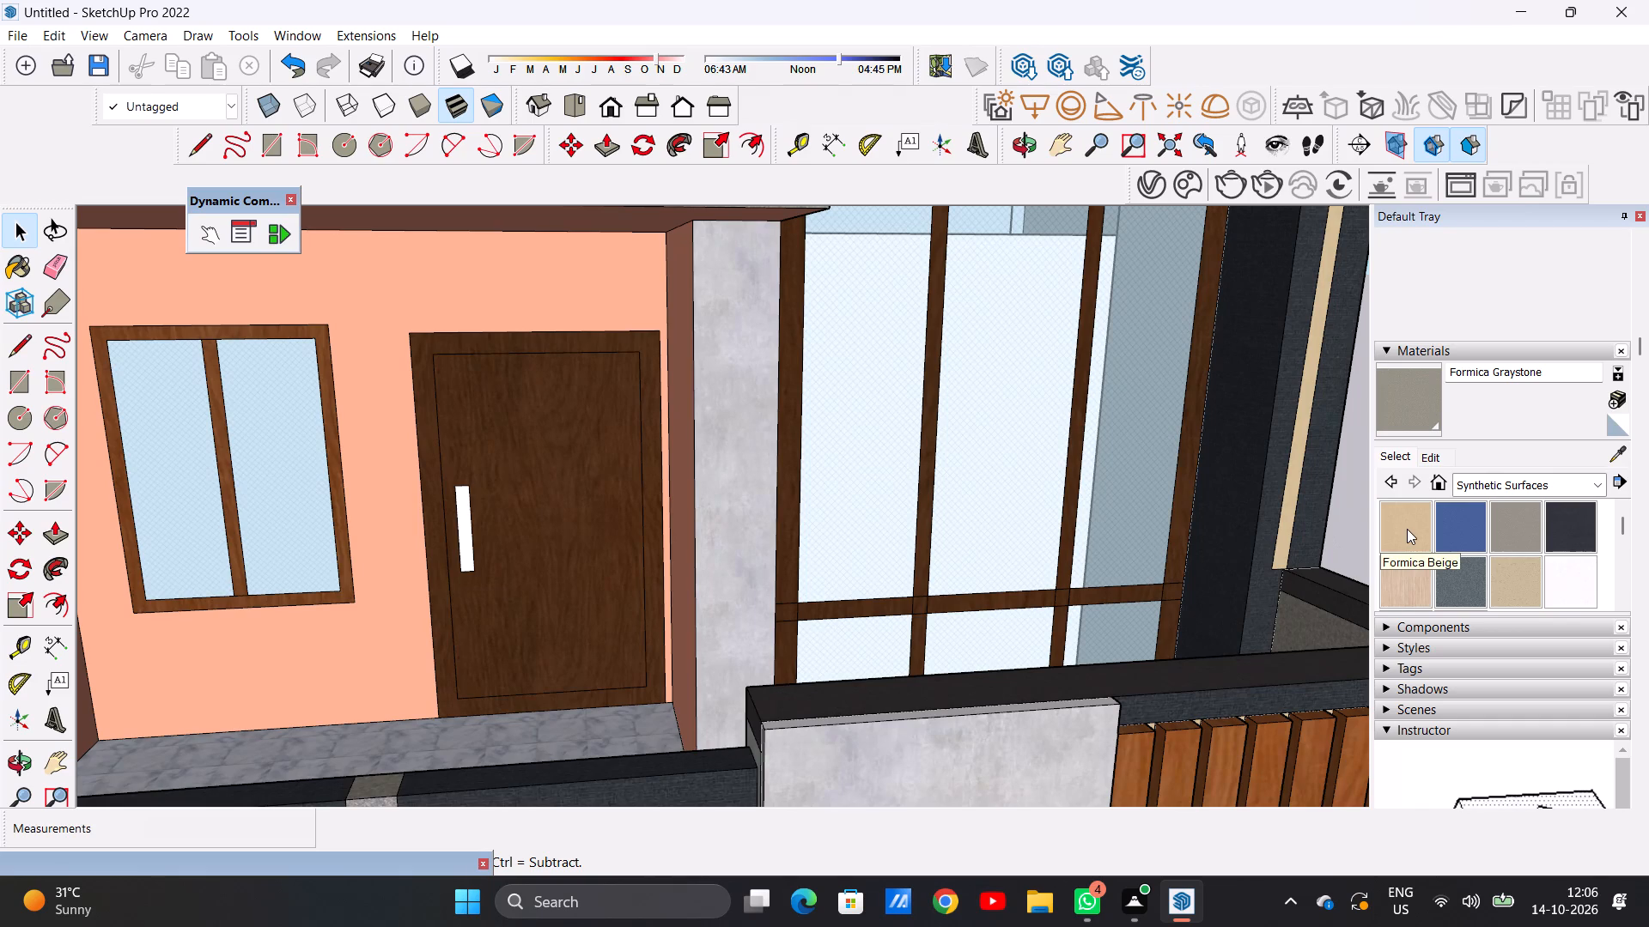
pyautogui.click(1406, 591)
pyautogui.scroll(8, 415, 561)
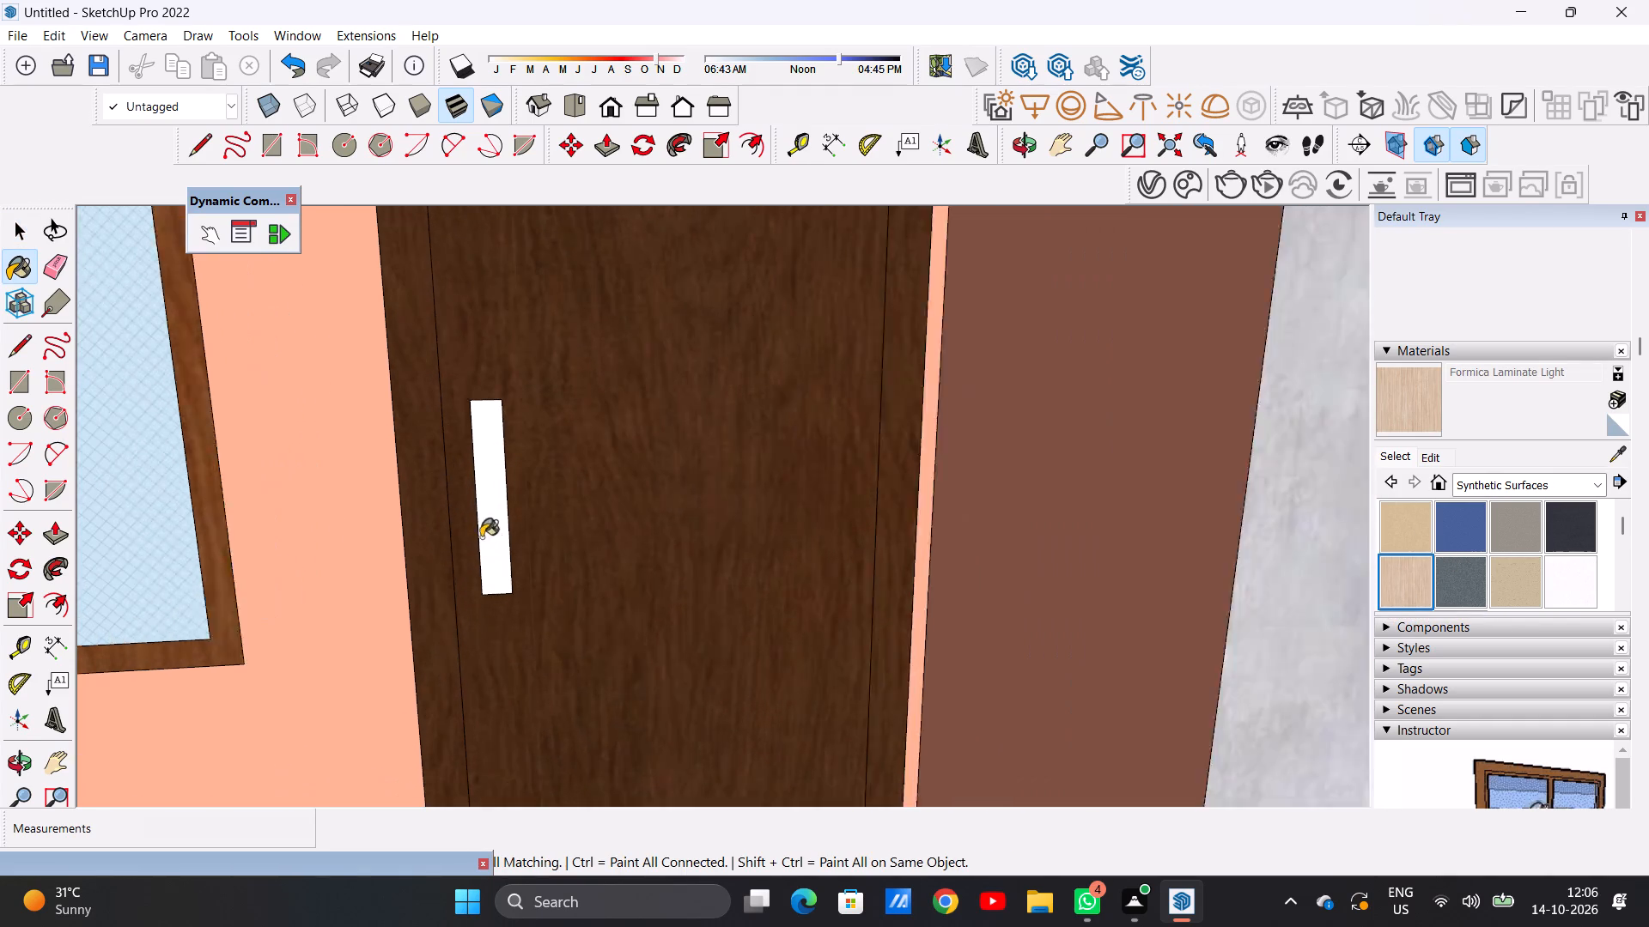
pyautogui.scroll(2, 481, 537)
pyautogui.click(486, 536)
pyautogui.scroll(-15, 629, 639)
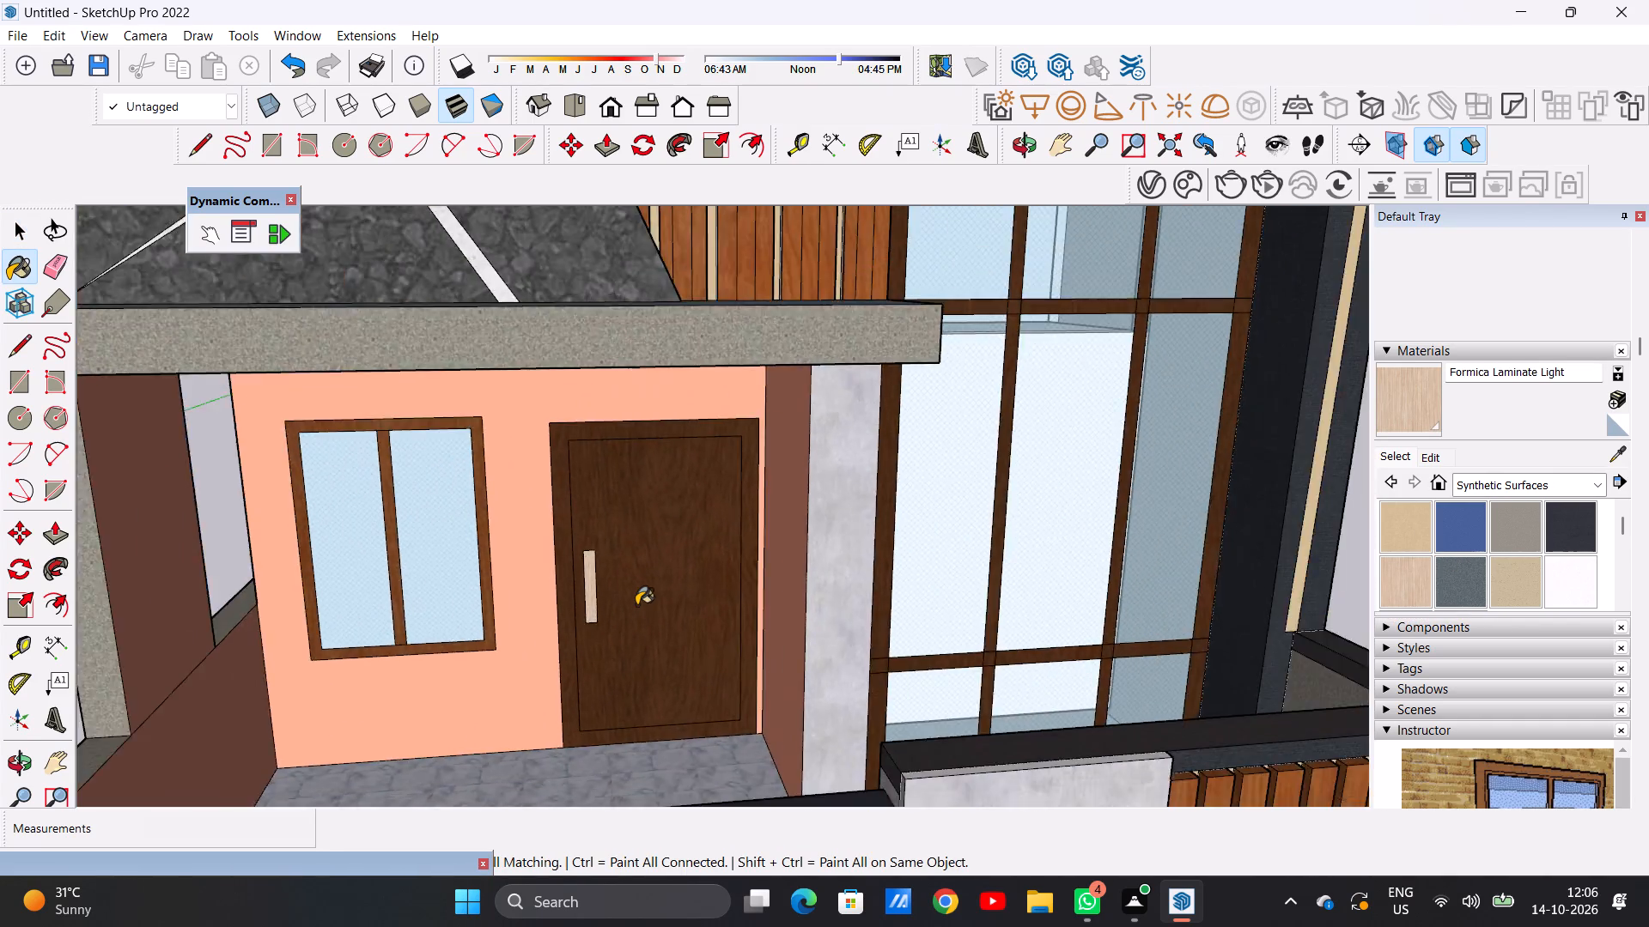
pyautogui.scroll(-9, 636, 605)
pyautogui.moveTo(670, 637); pyautogui.dragTo(461, 624, button='middle')
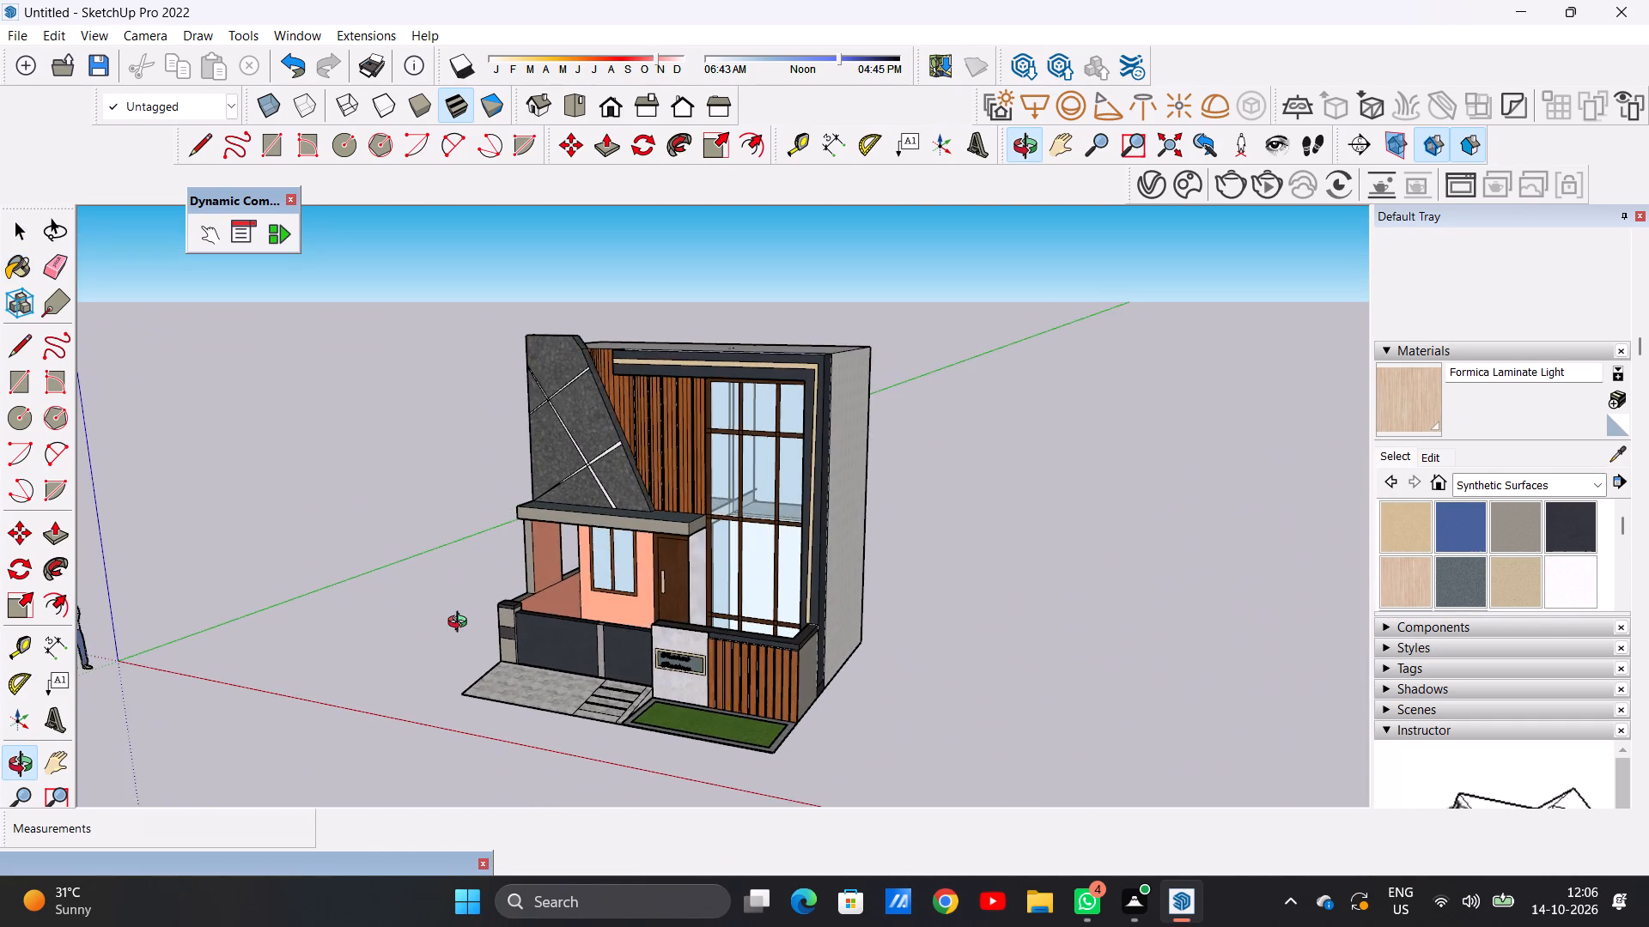
# Save the house model as a SketchUp file named Residence in the Documents folder.
pyautogui.moveTo(461, 624); pyautogui.dragTo(695, 597, button='middle')
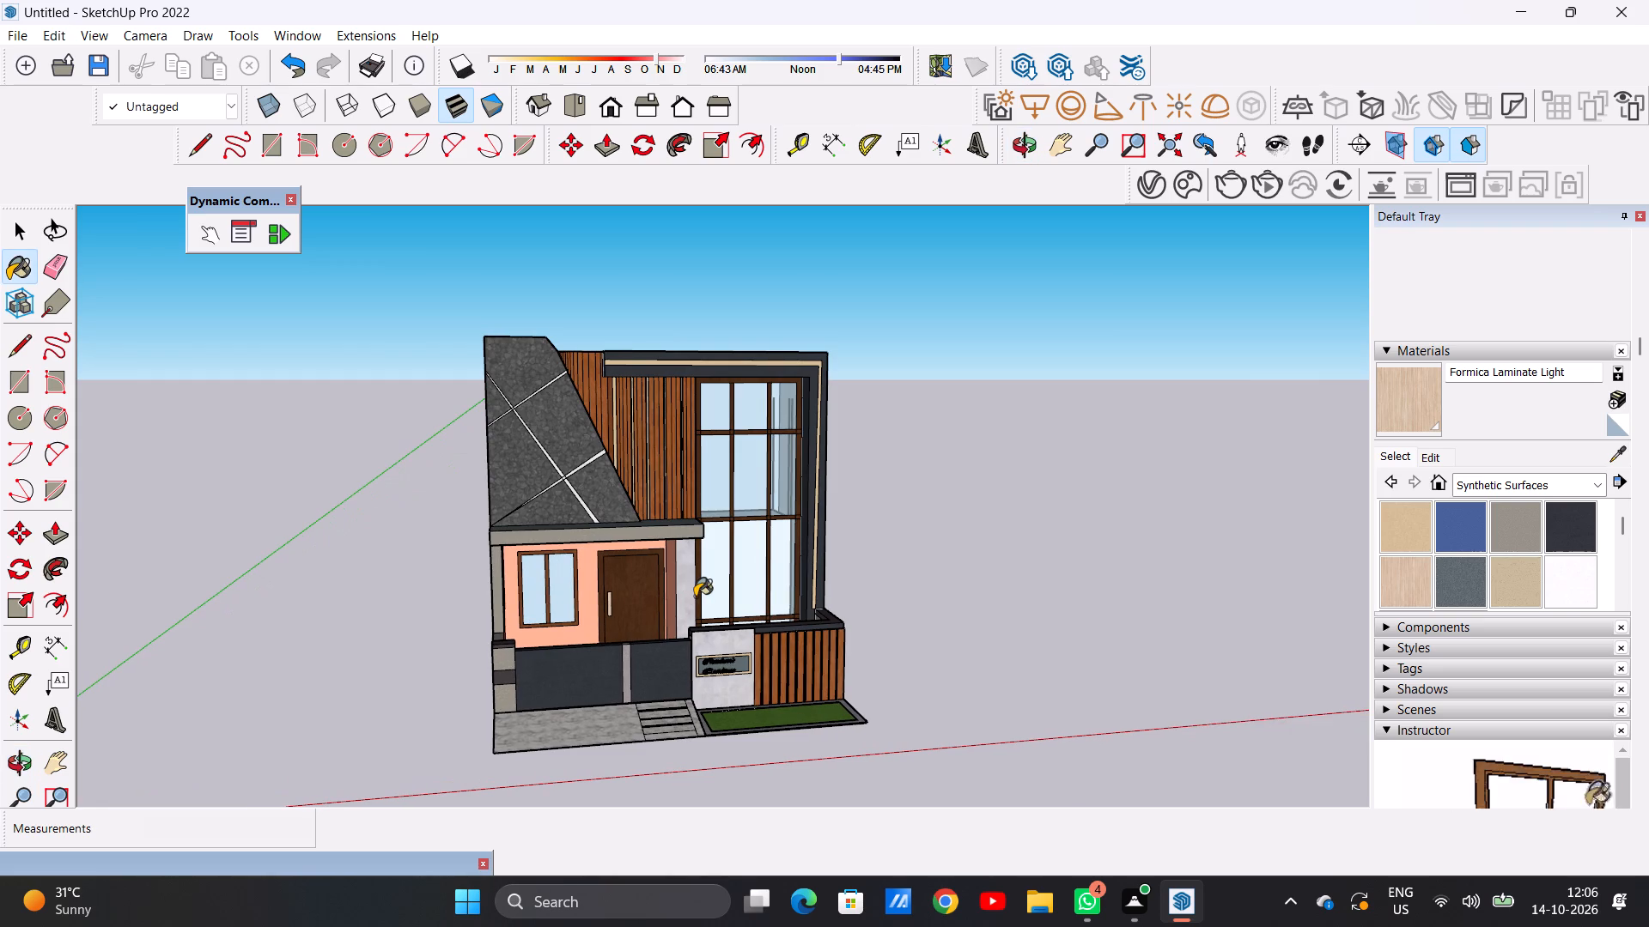
pyautogui.scroll(1, 693, 490)
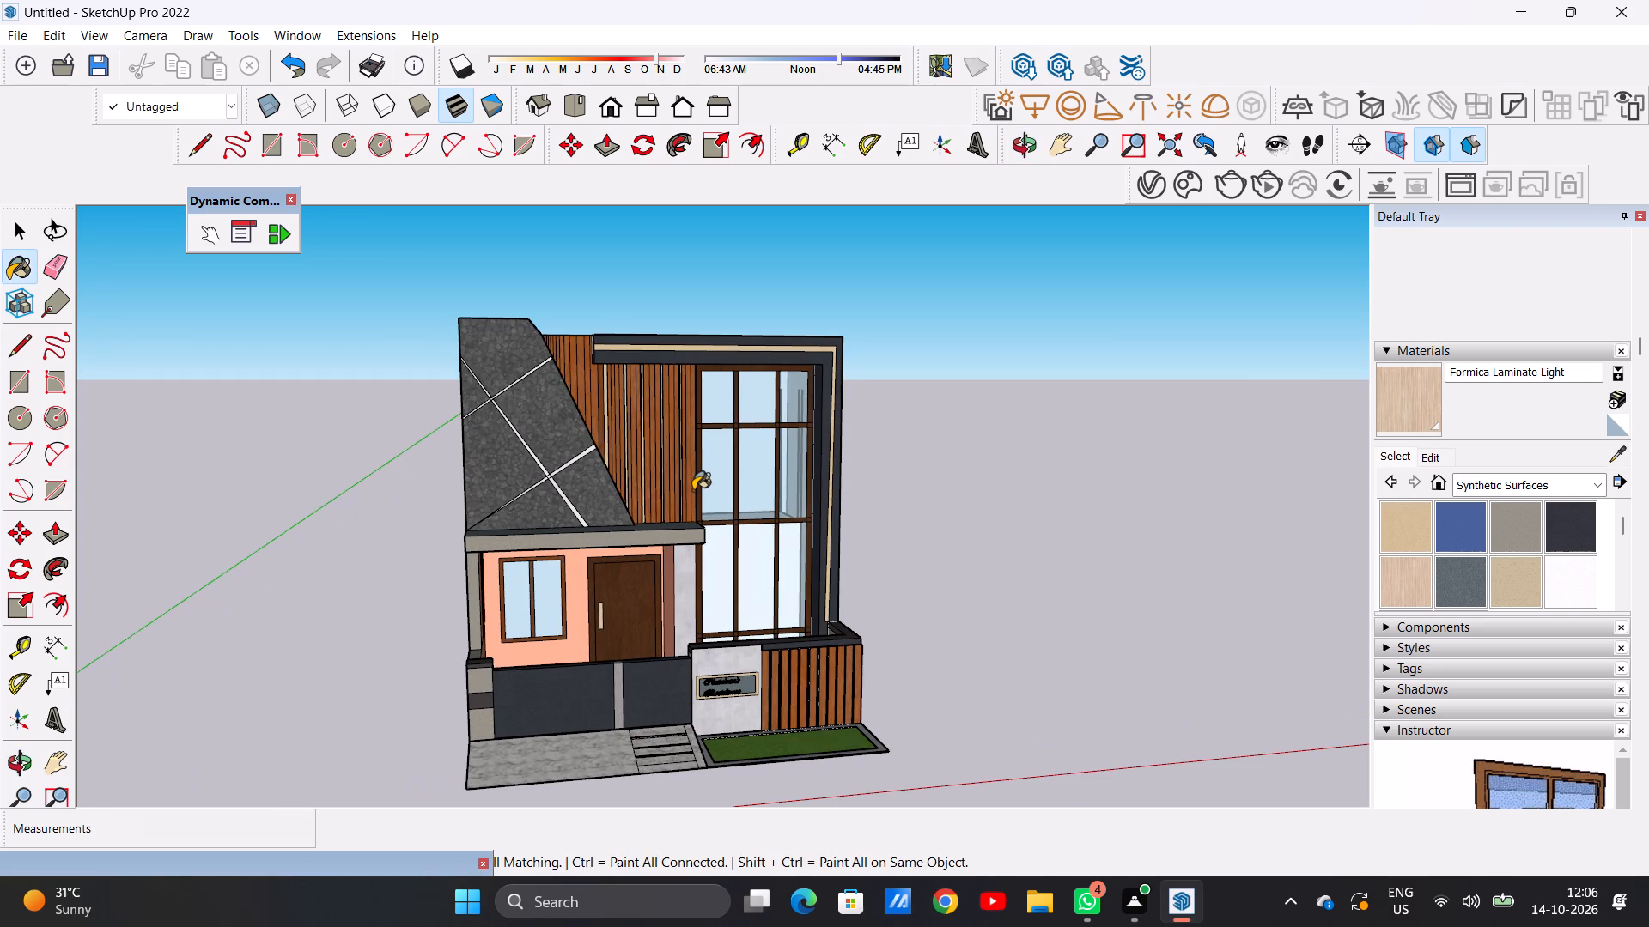
pyautogui.press('space')
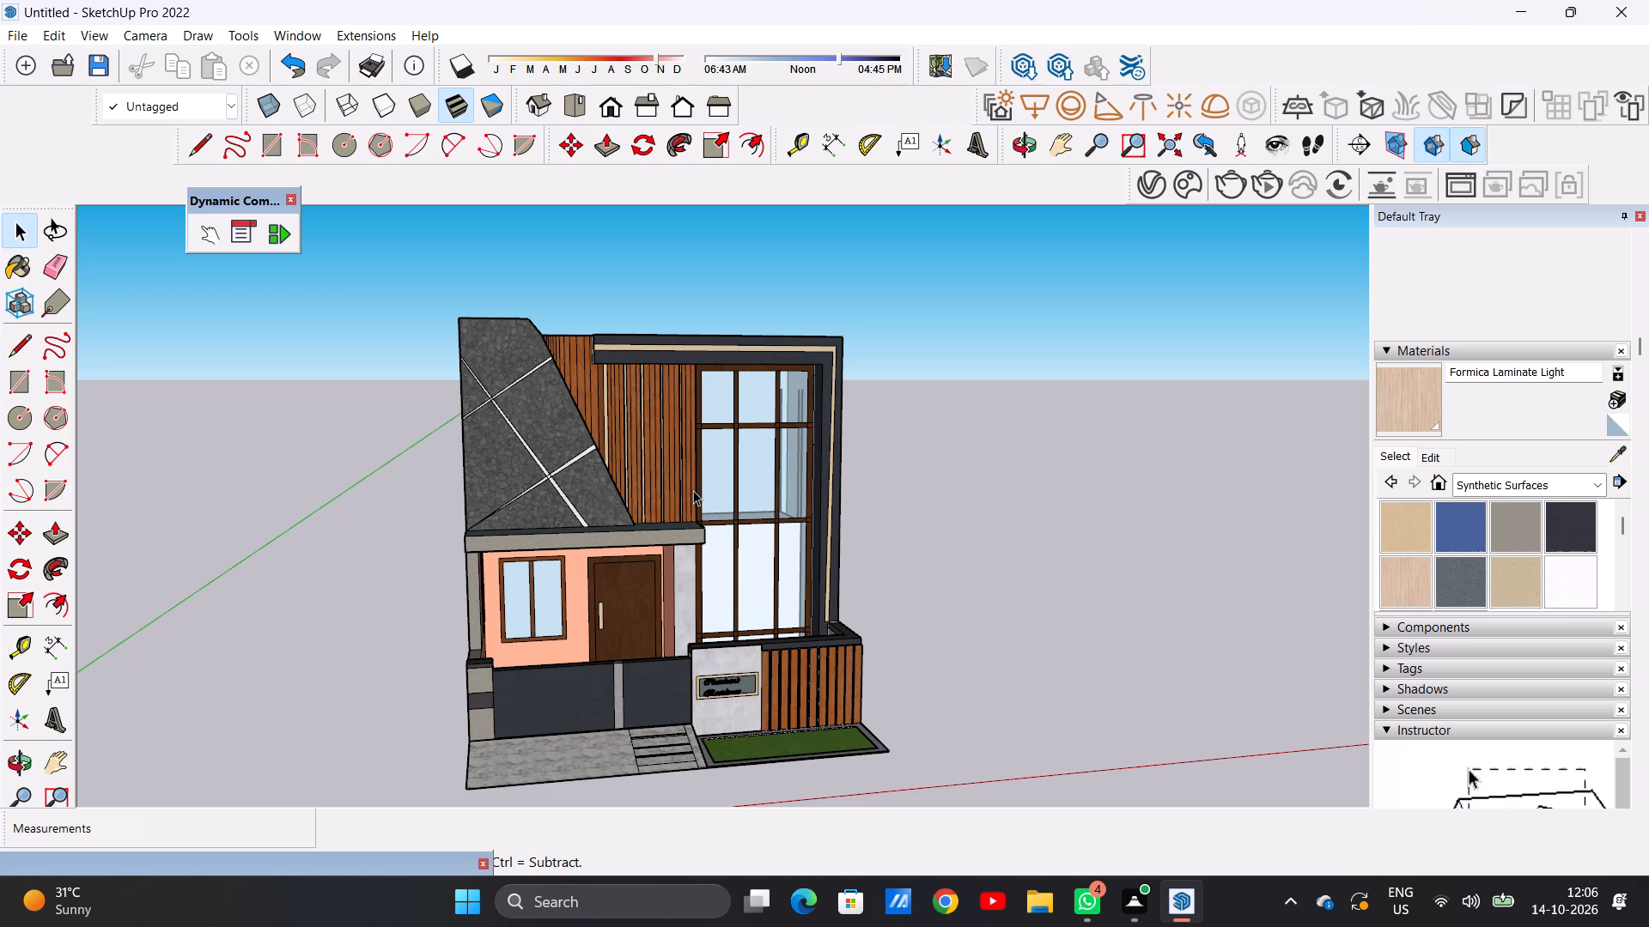
pyautogui.hotkey('ctrl', 's')
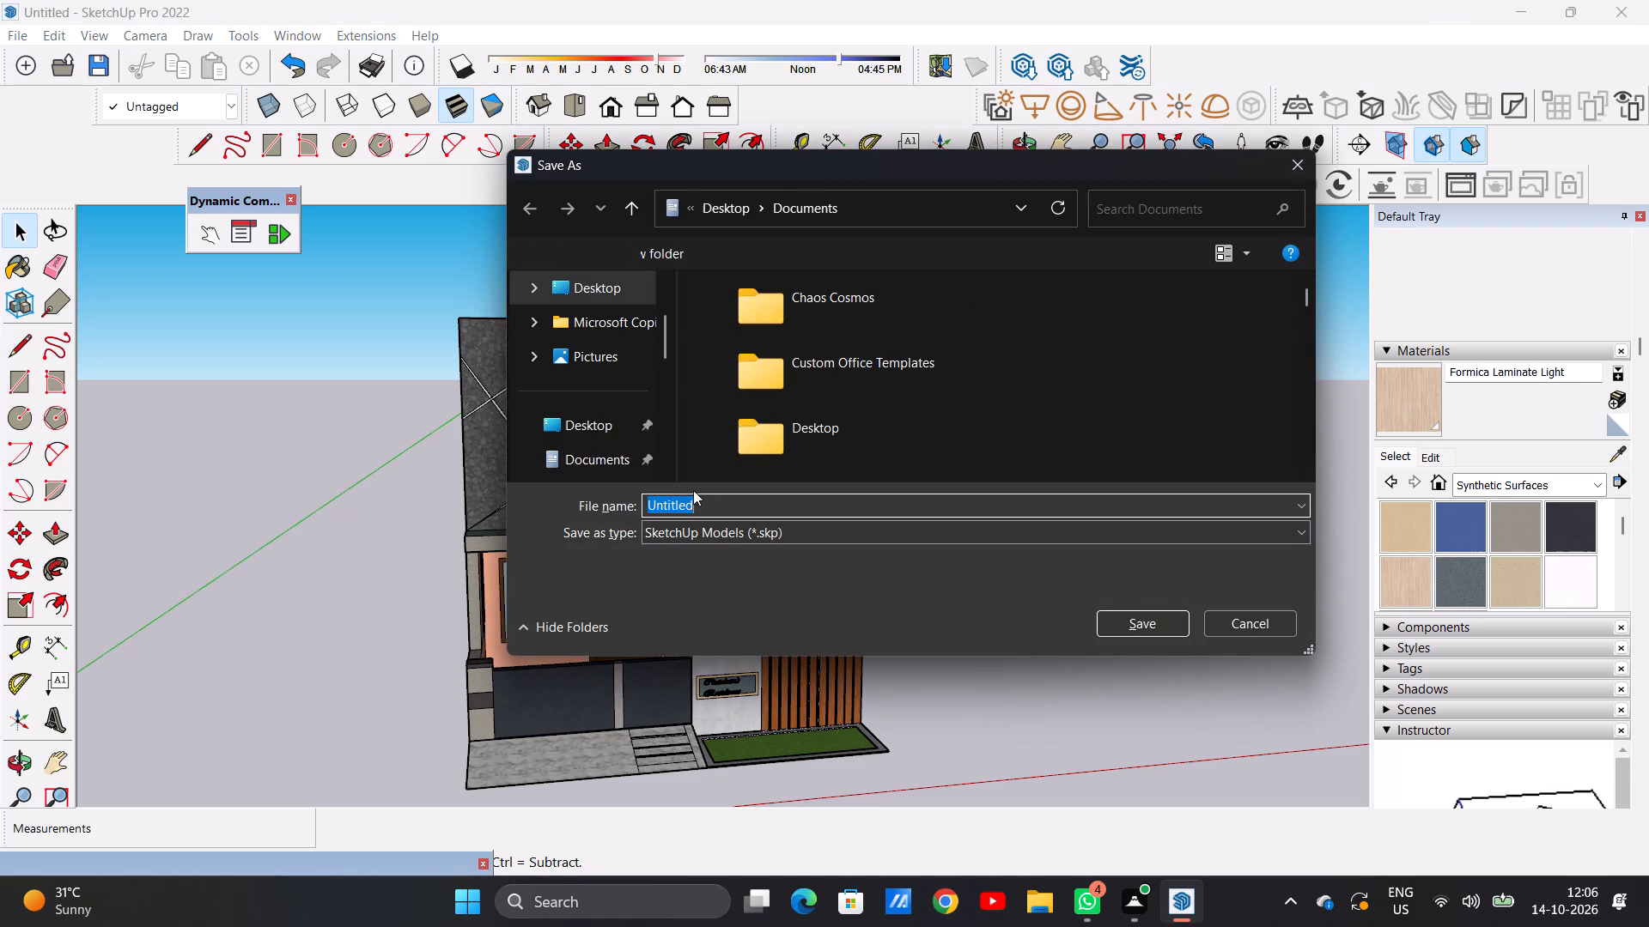
pyautogui.press('BackSpace')
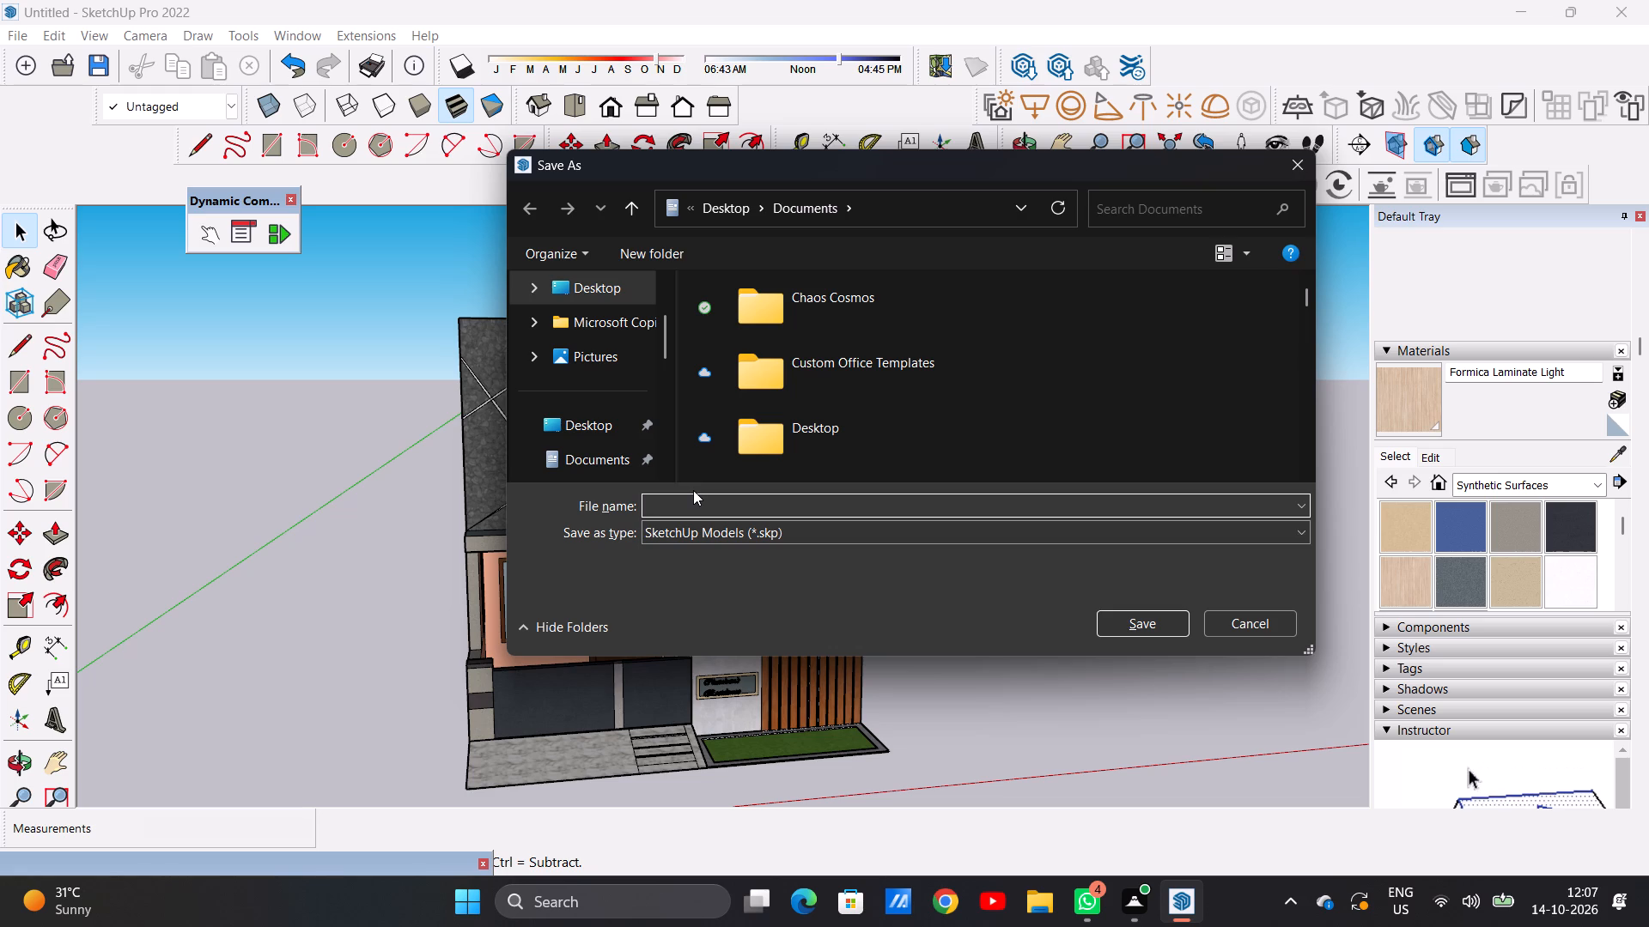
pyautogui.write('re')
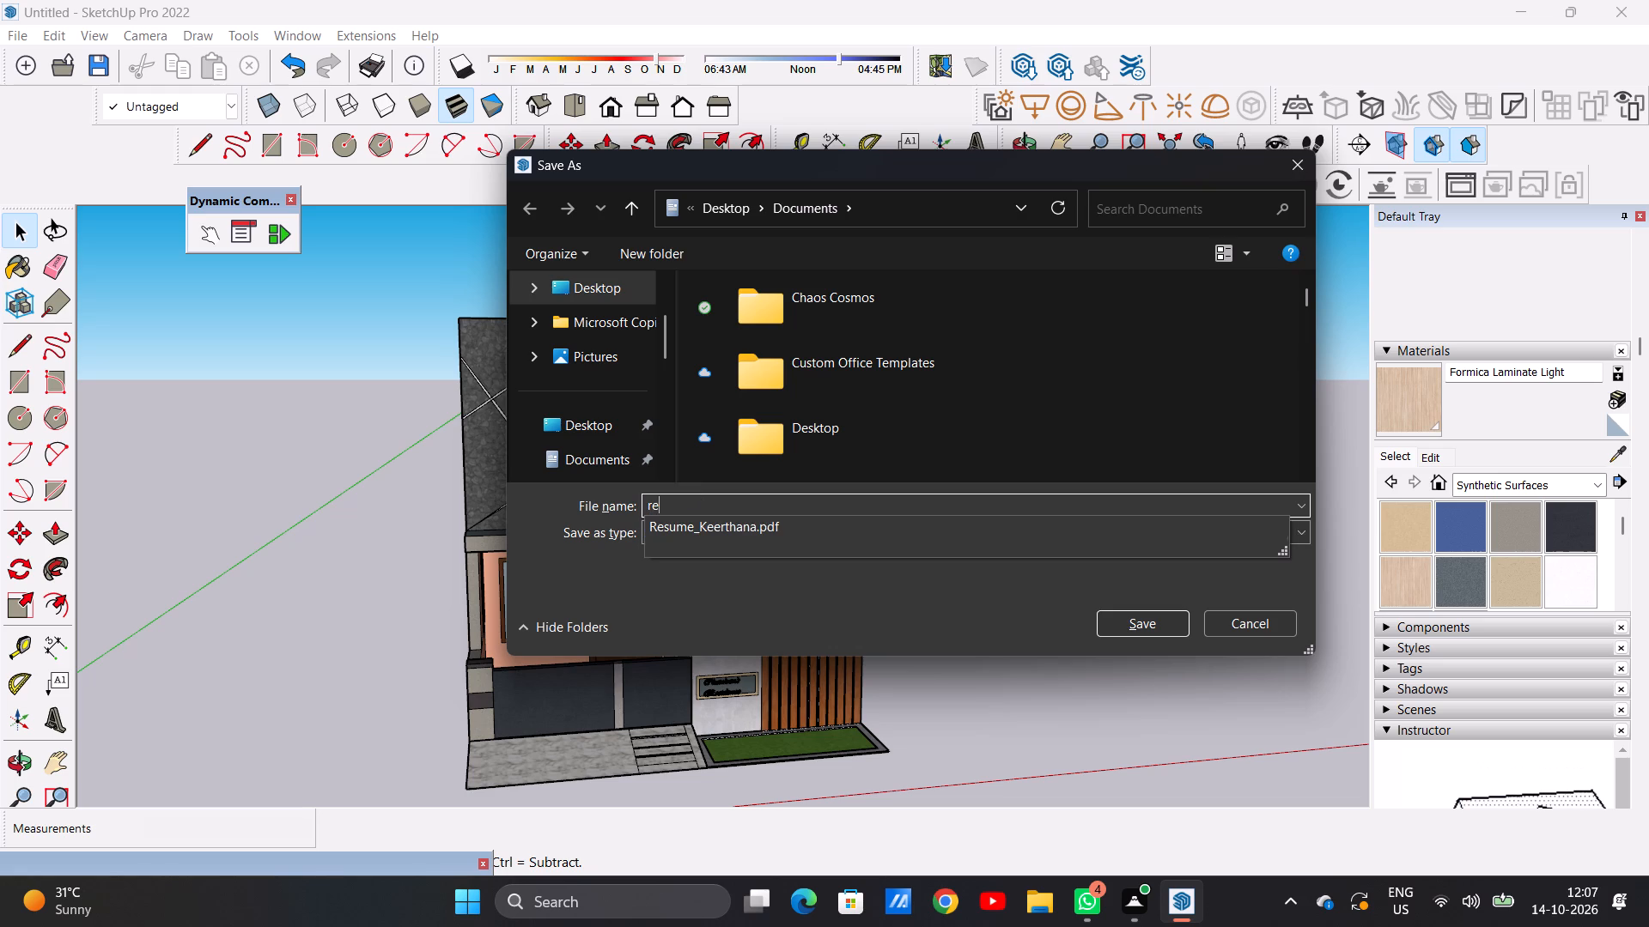
pyautogui.press('BackSpace')
pyautogui.press('BackSpace')
pyautogui.press('BackSpace')
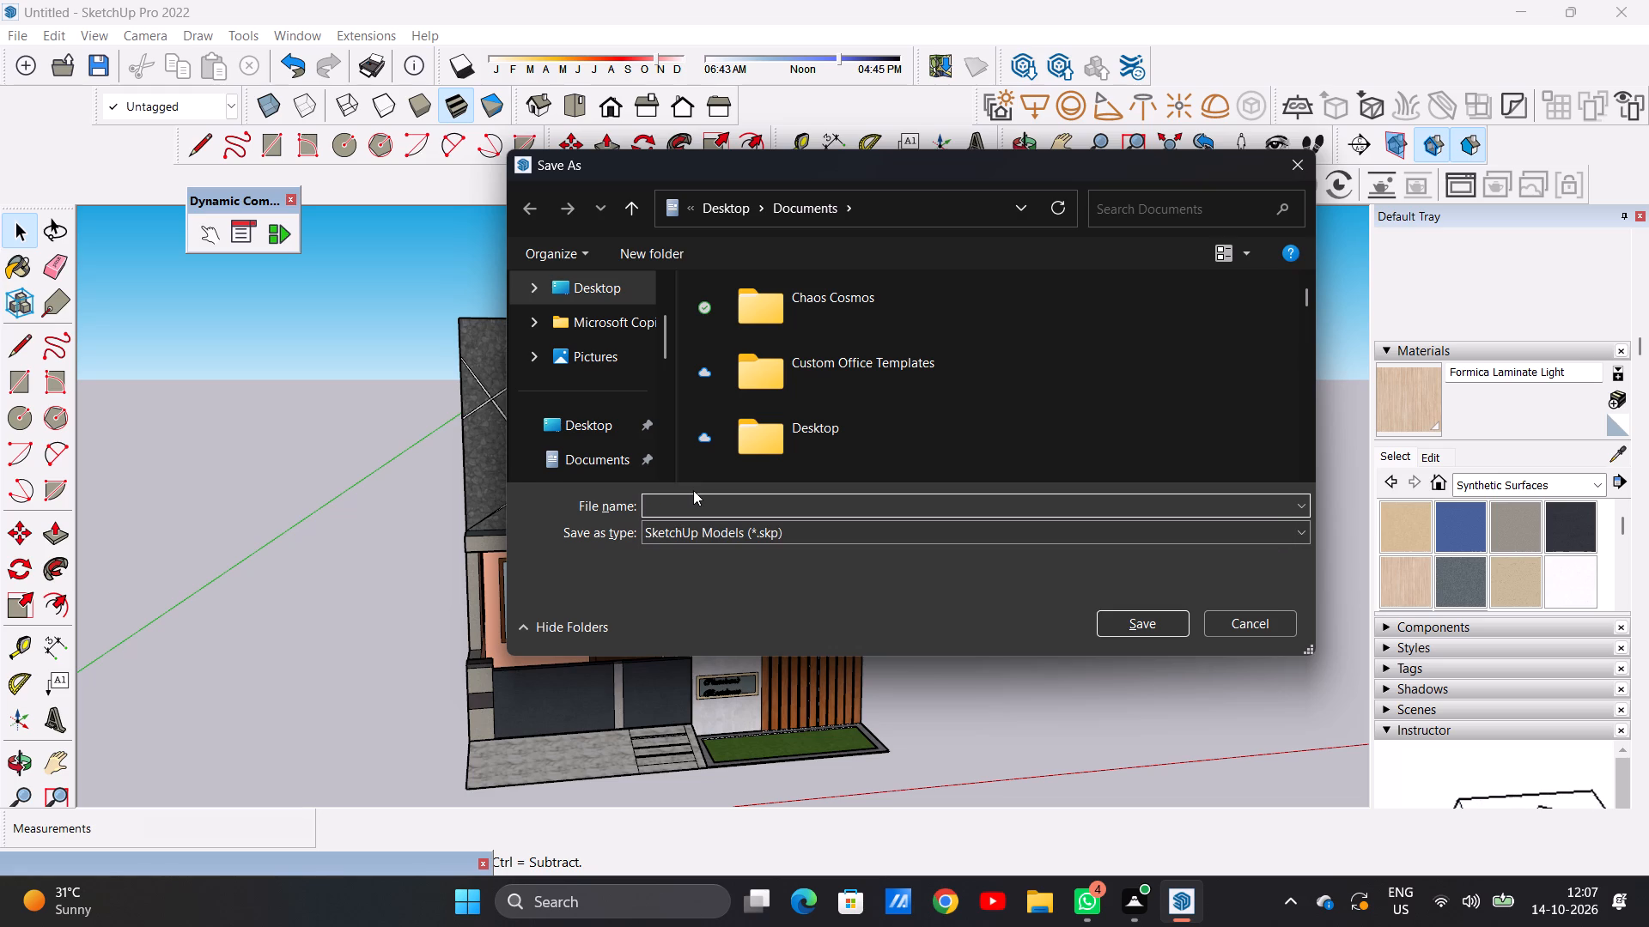
pyautogui.press('r')
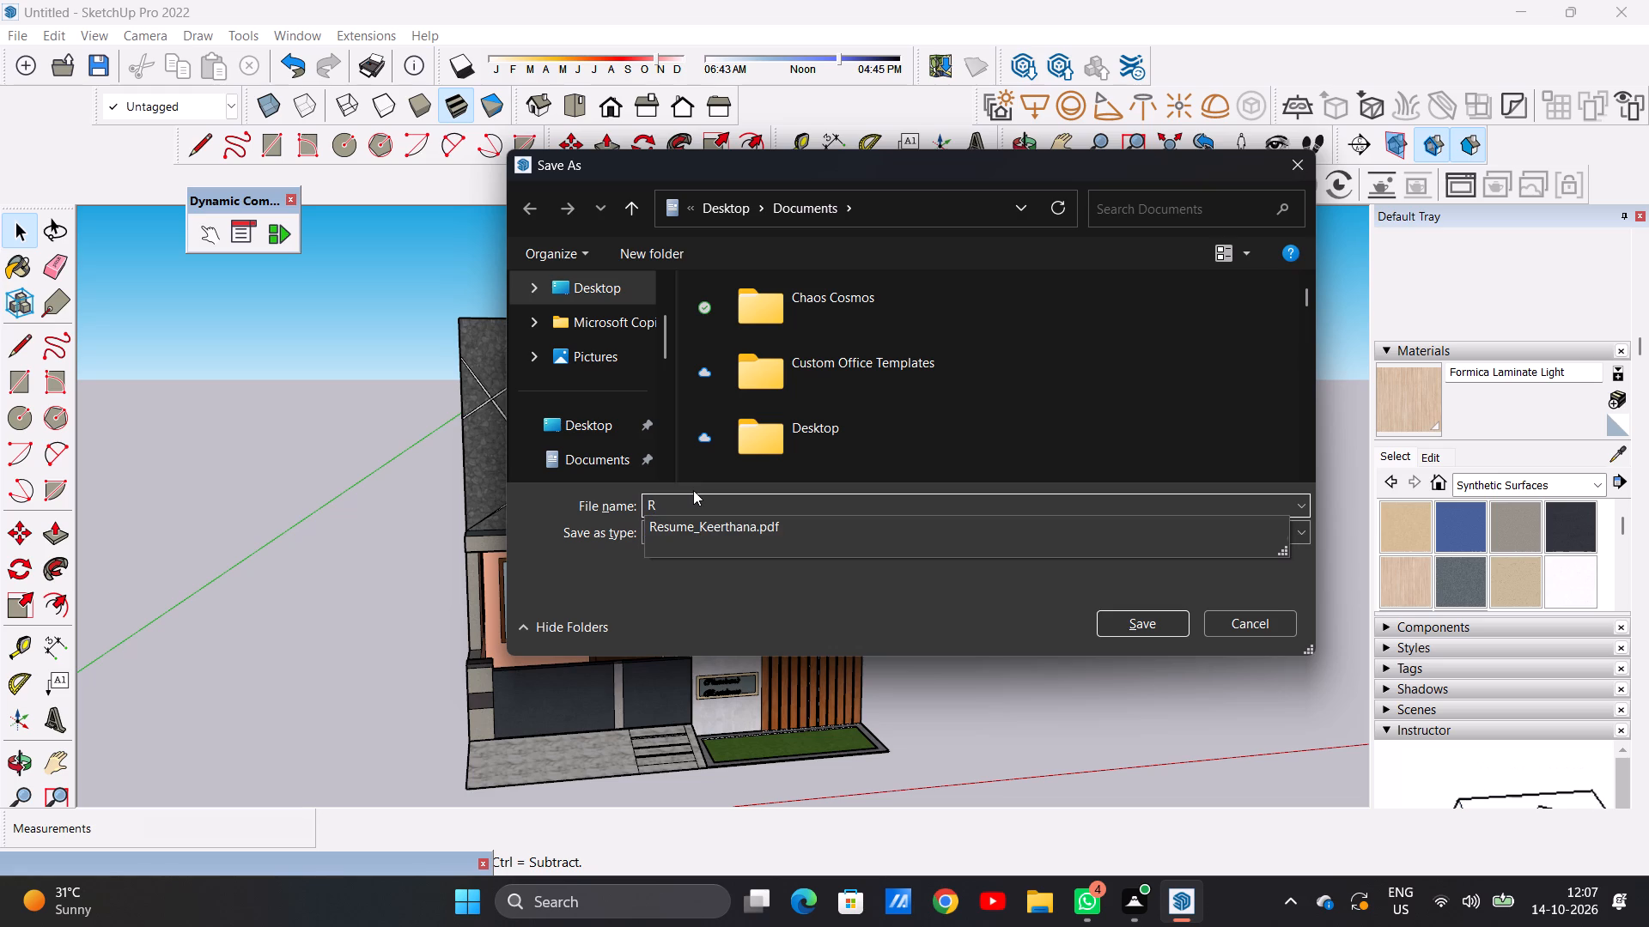
pyautogui.write('es')
pyautogui.press('e')
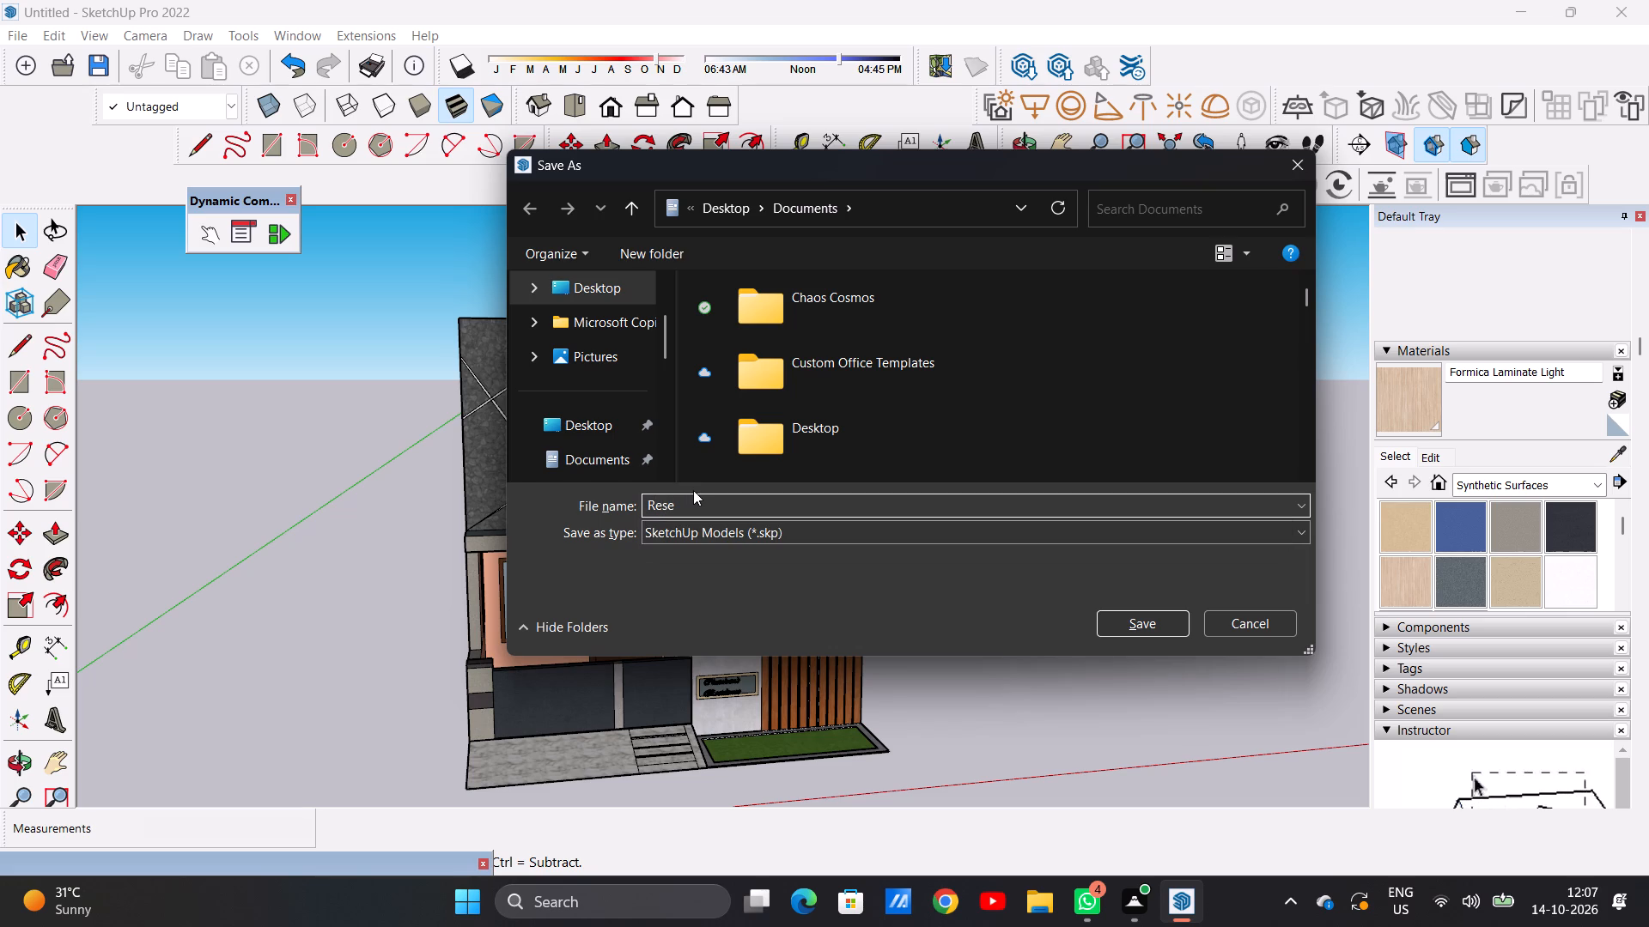
pyautogui.press('BackSpace')
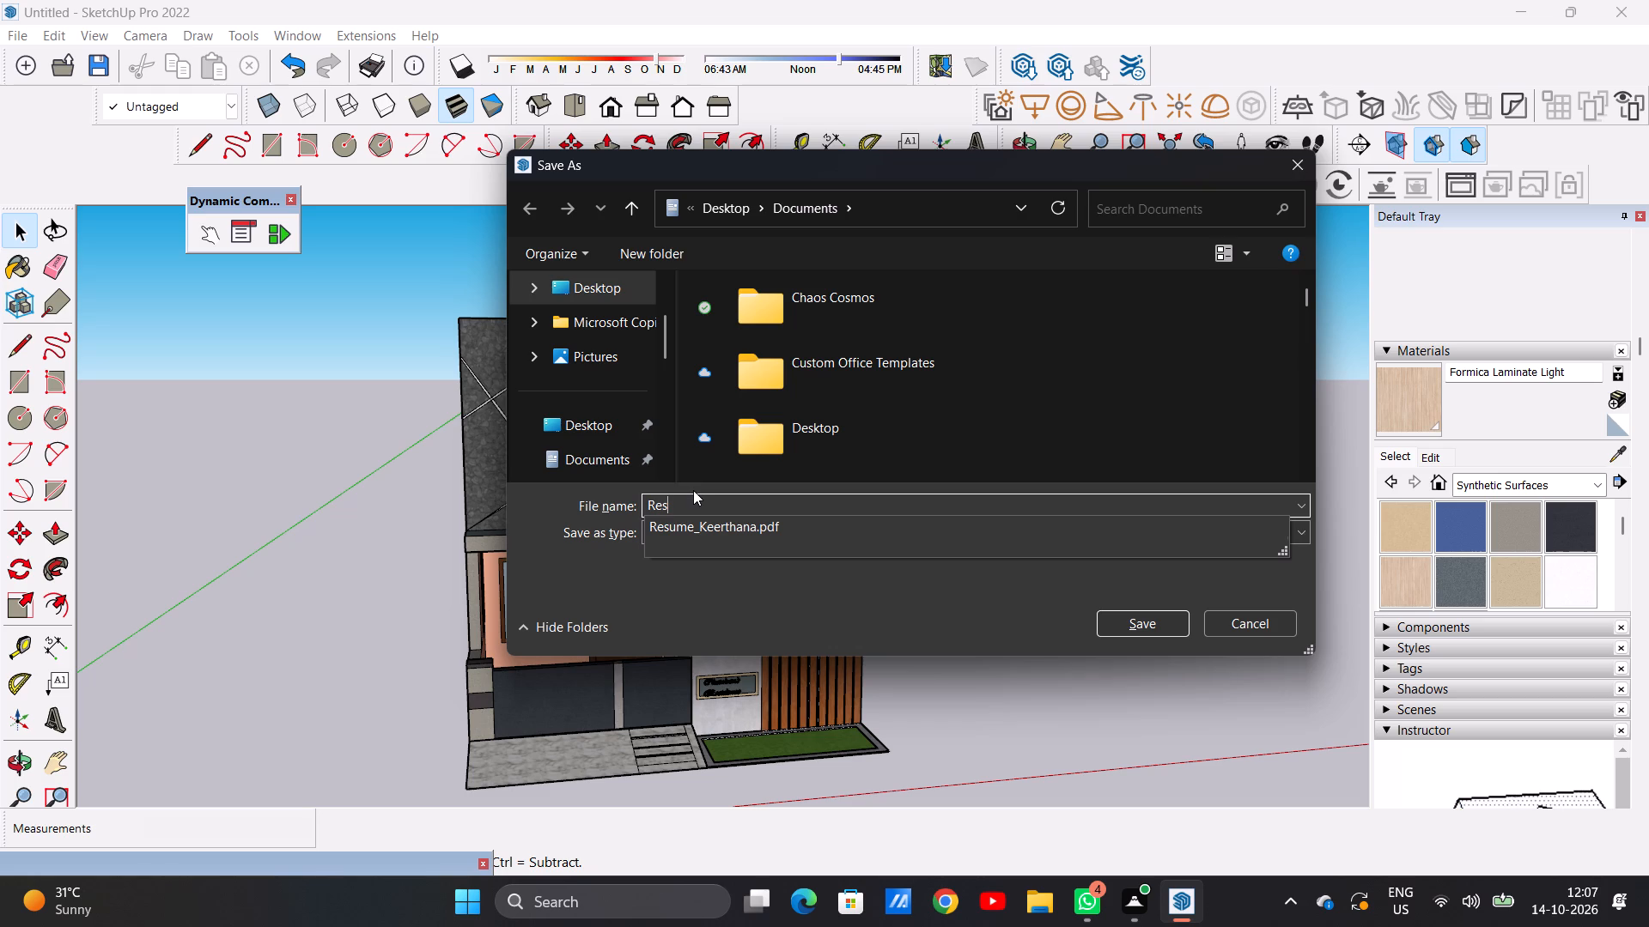
pyautogui.press('i')
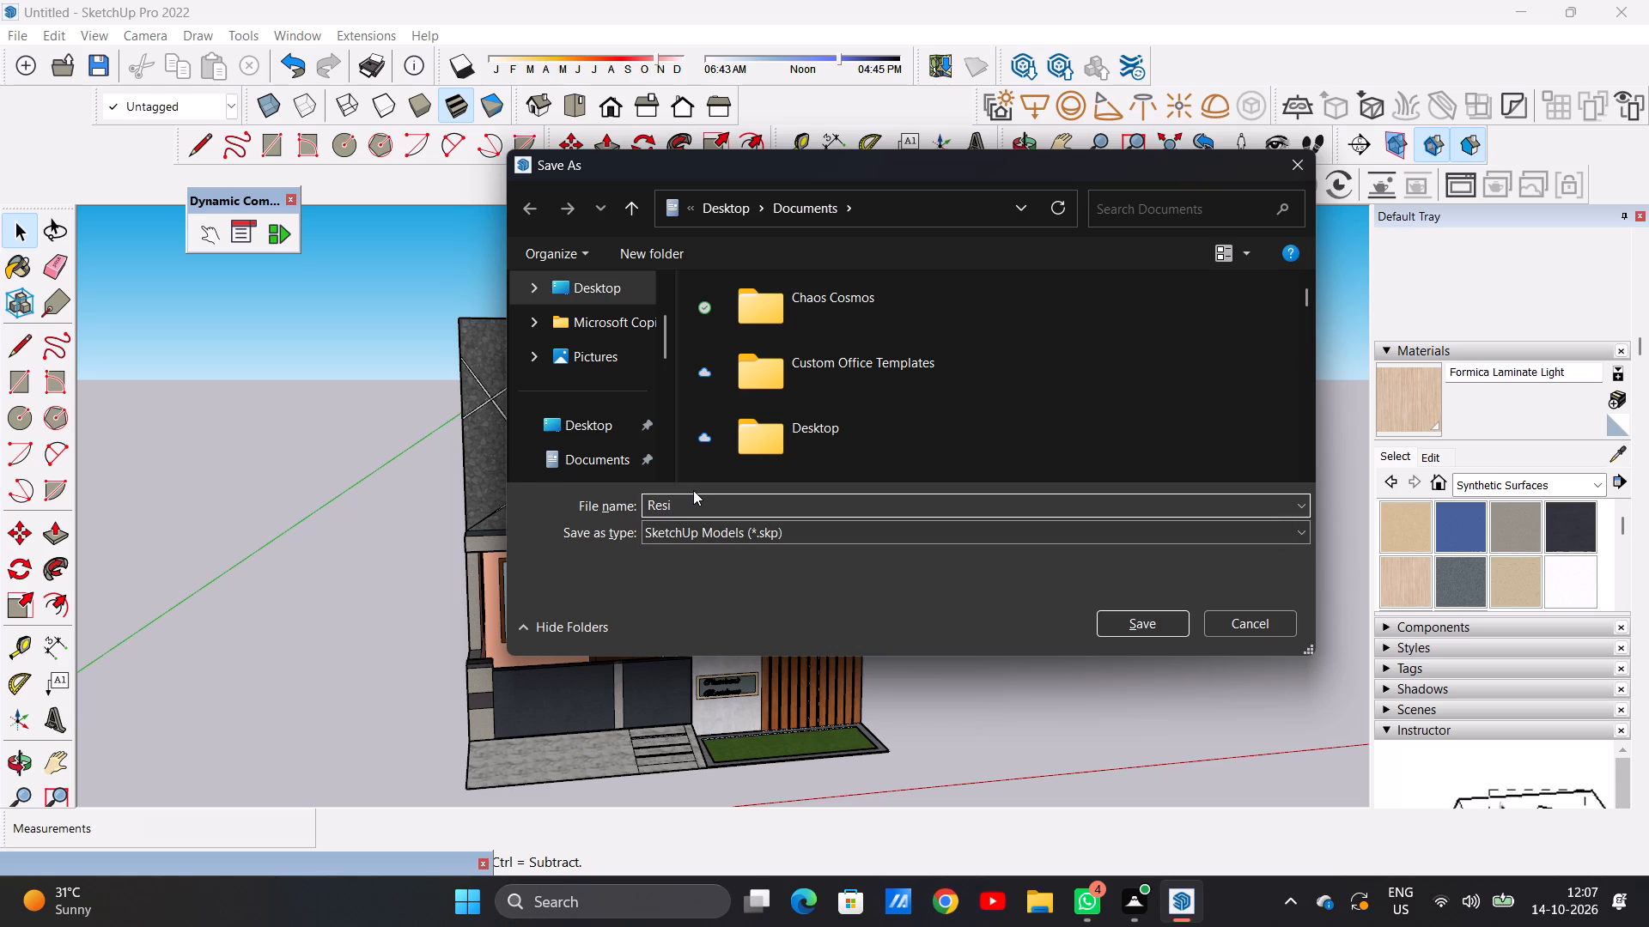
pyautogui.press('d')
pyautogui.press('e')
pyautogui.write('nce')
pyautogui.click(1127, 630)
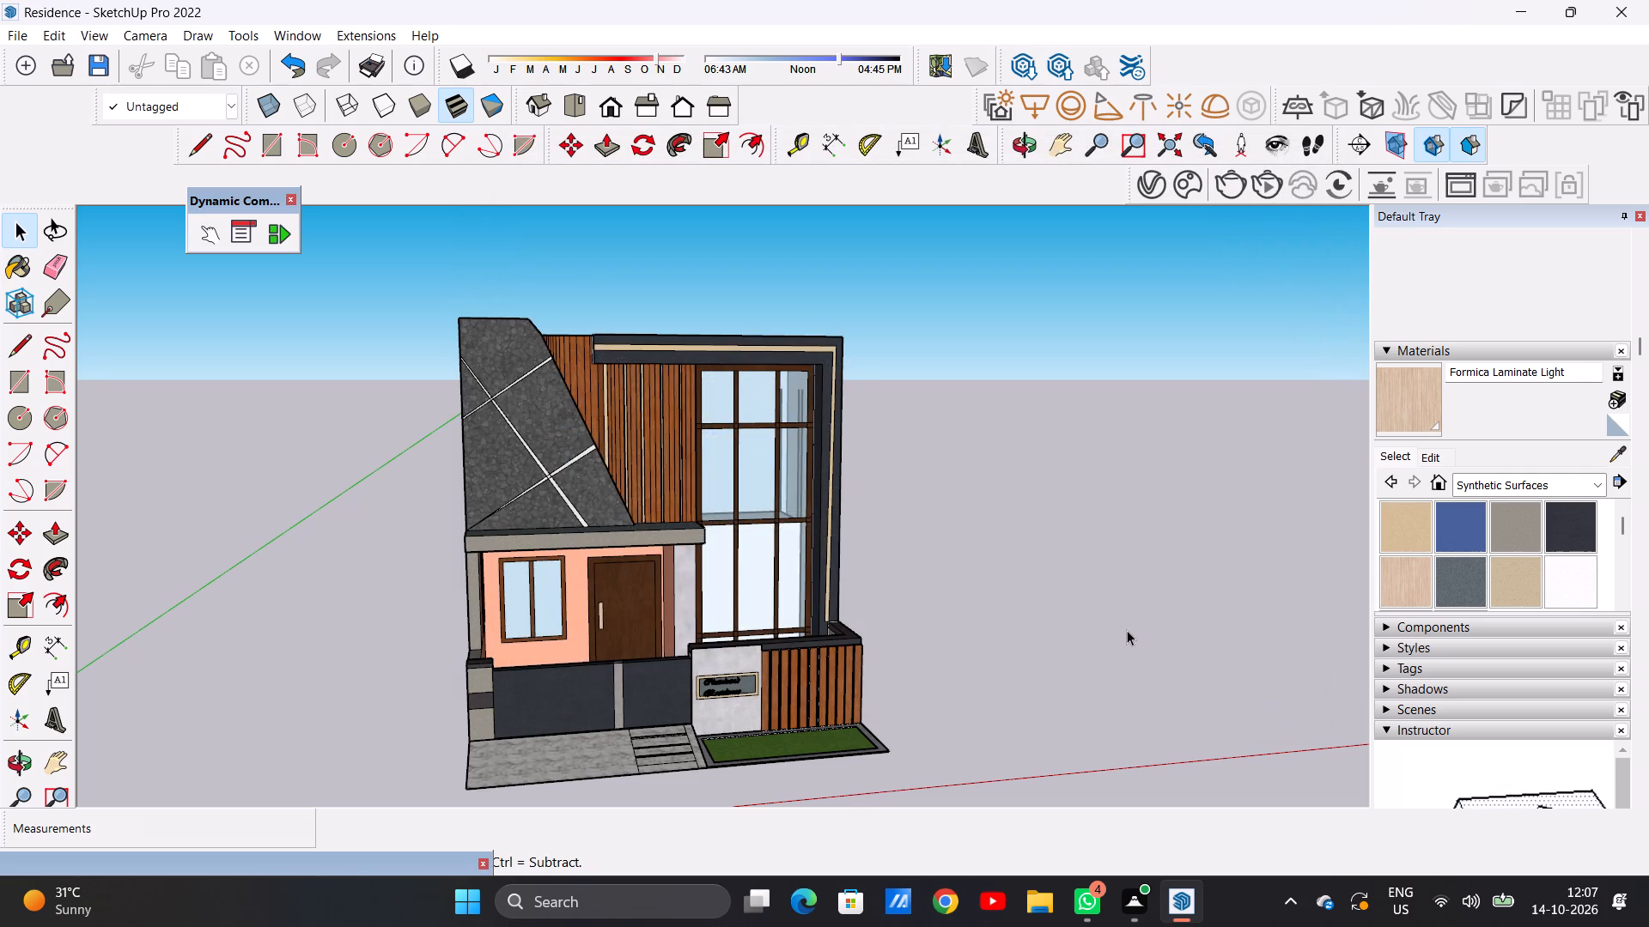
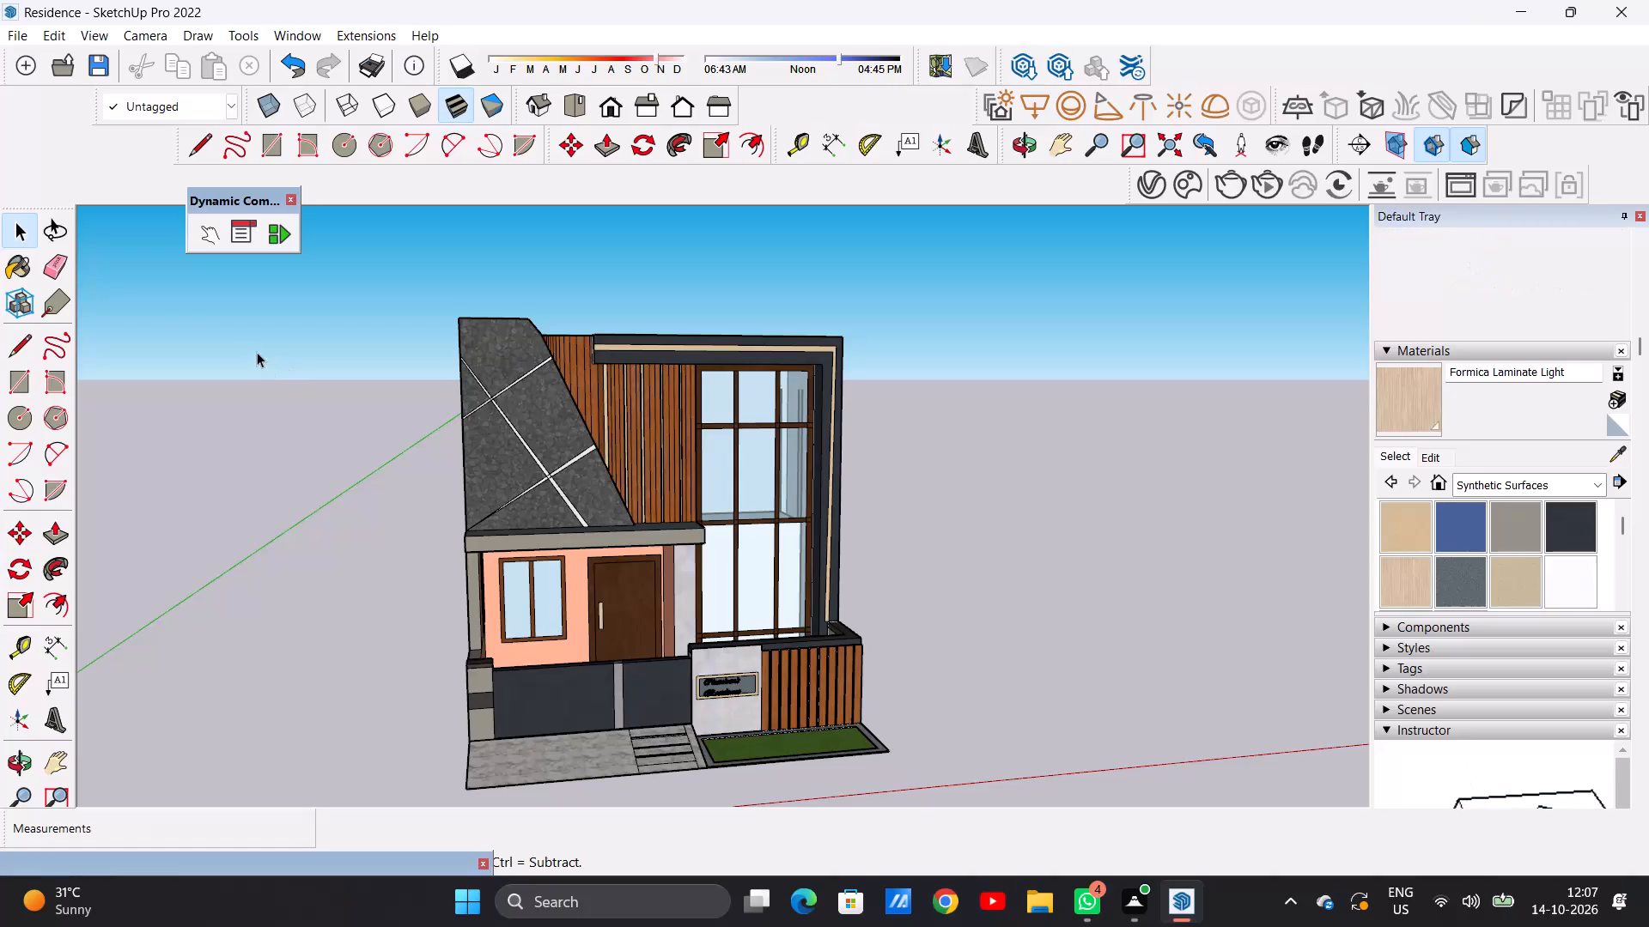
# Export the current house view as a 2D JPEG image named "Residence pdf" in the Documents folder.
pyautogui.click(16, 43)
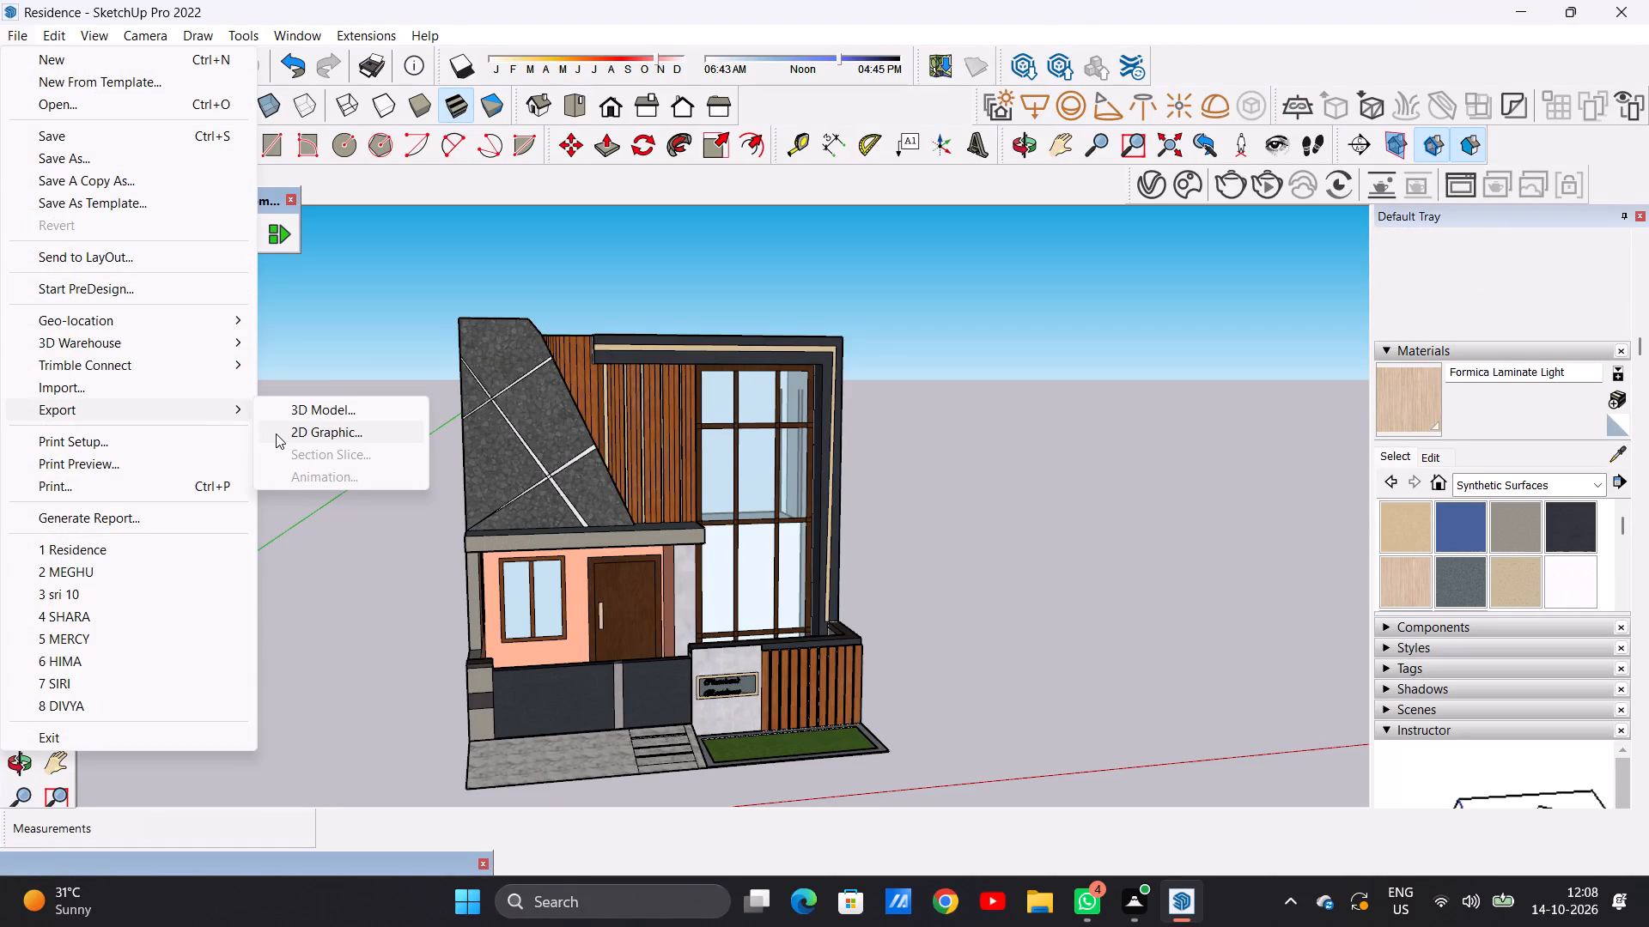
pyautogui.click(276, 433)
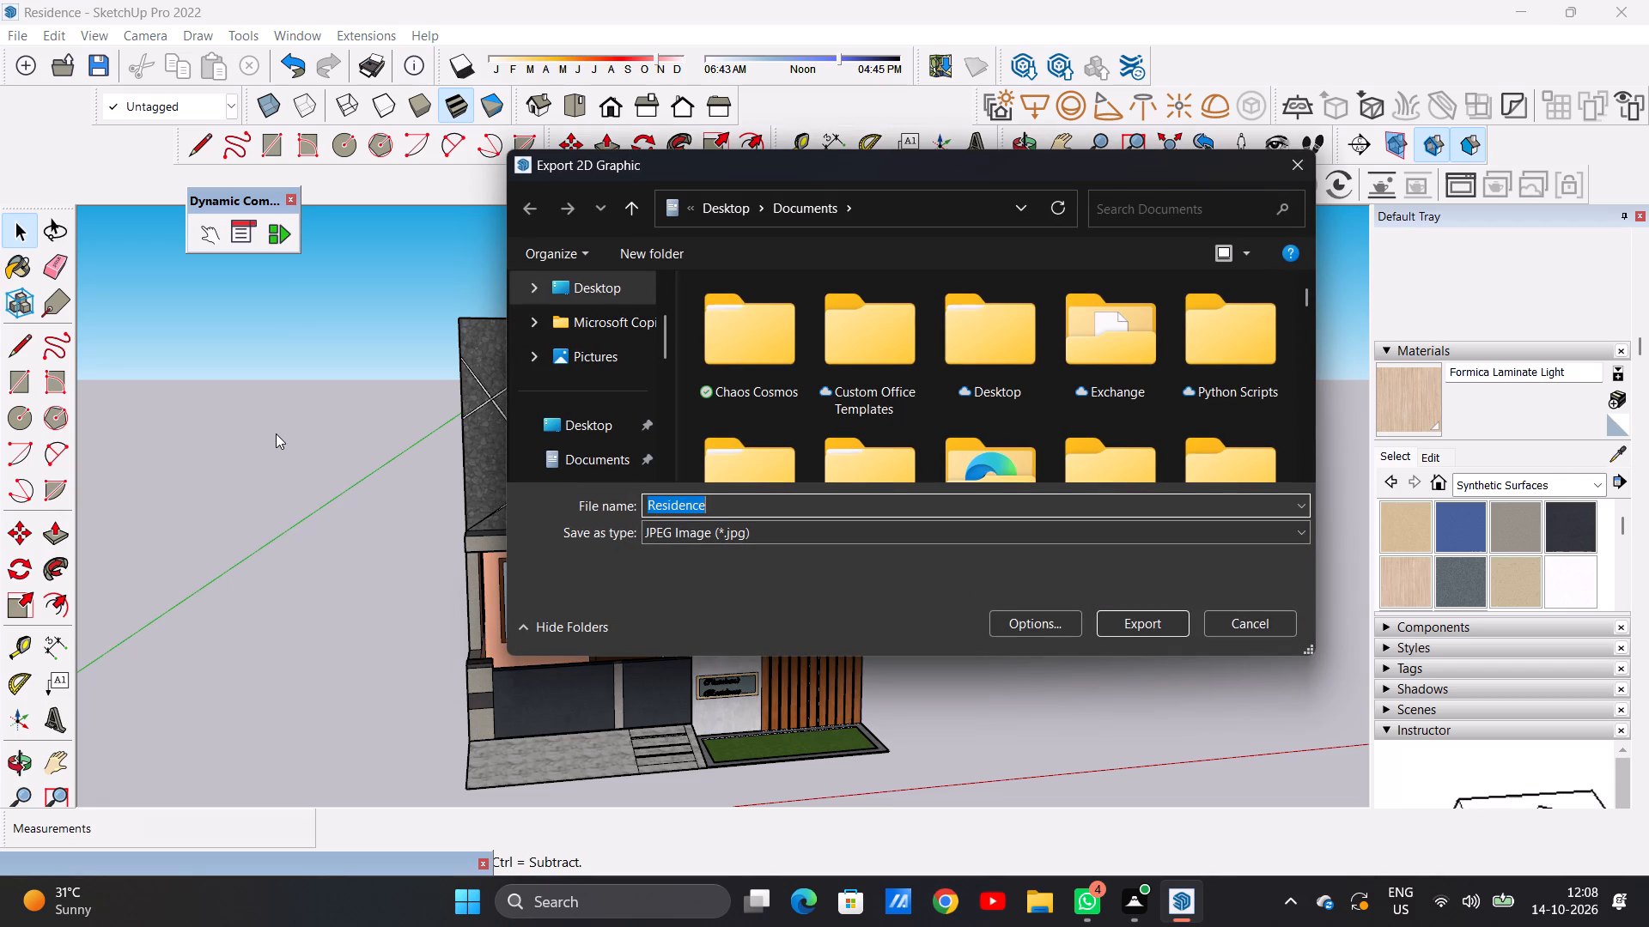
pyautogui.click(717, 497)
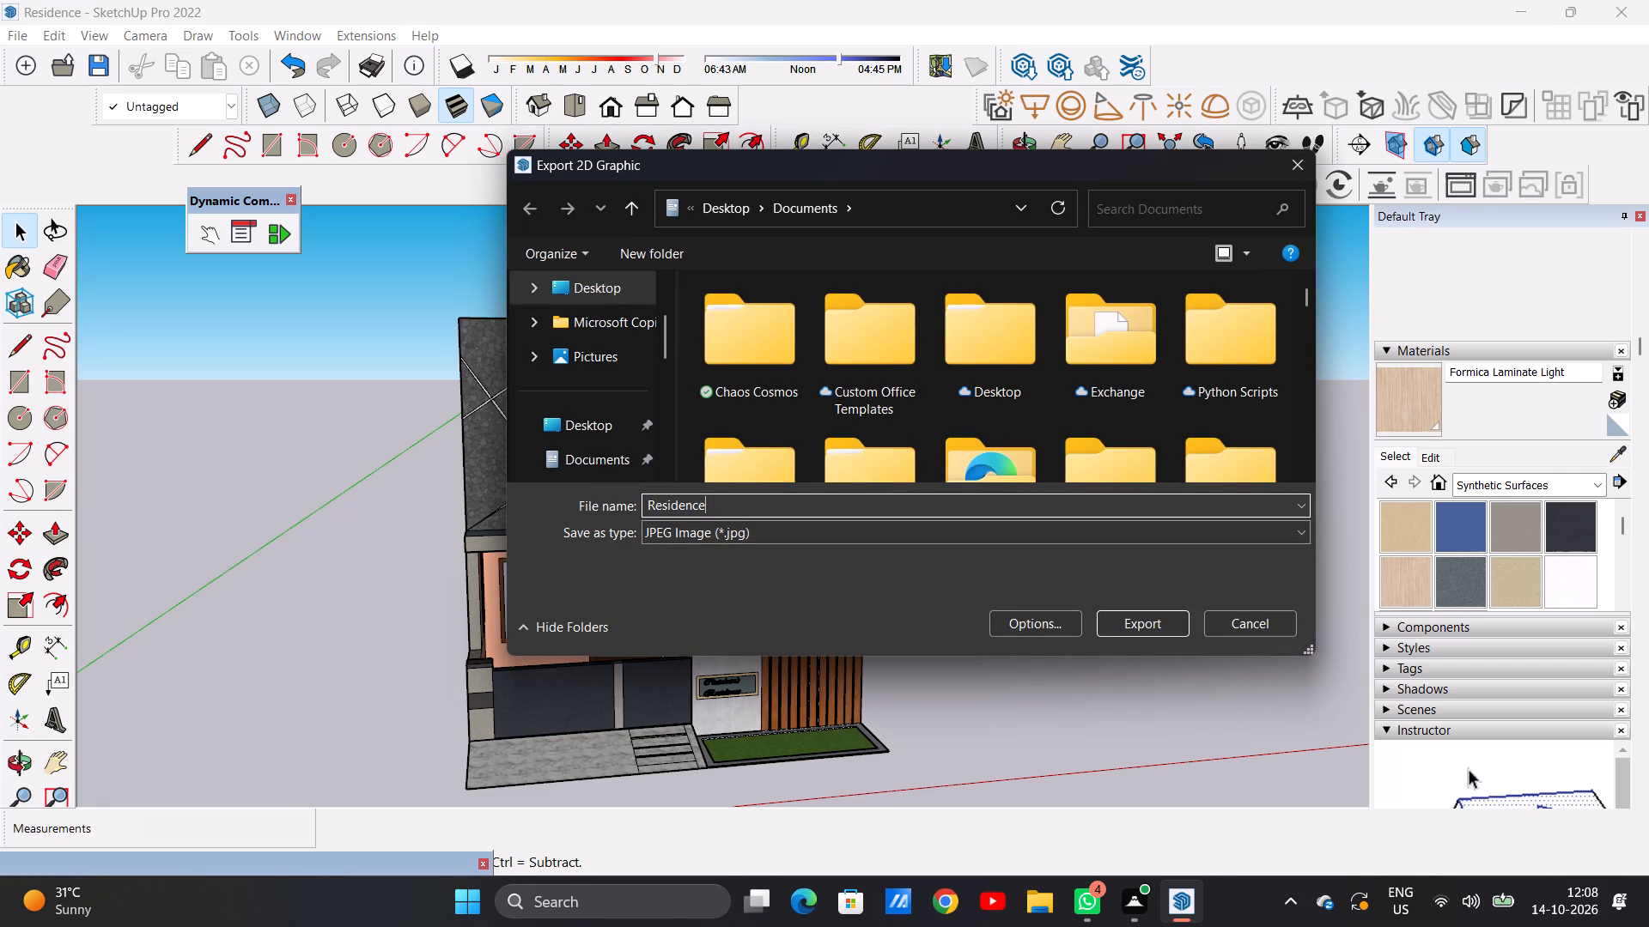
pyautogui.press('space')
pyautogui.write('pdf')
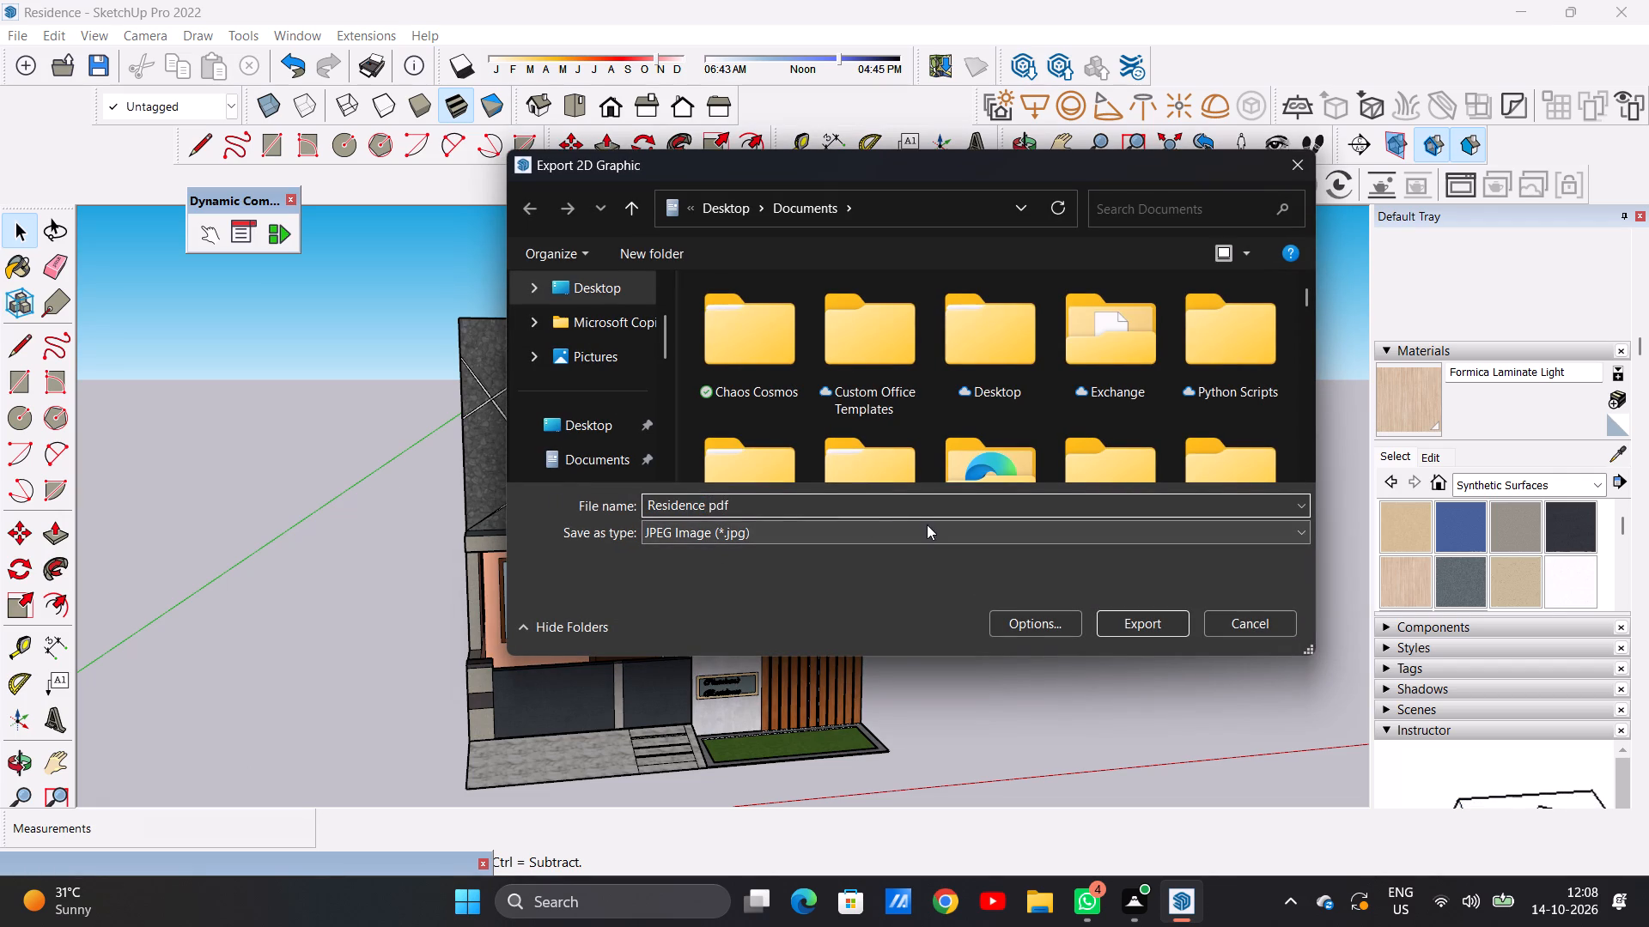
pyautogui.click(1131, 618)
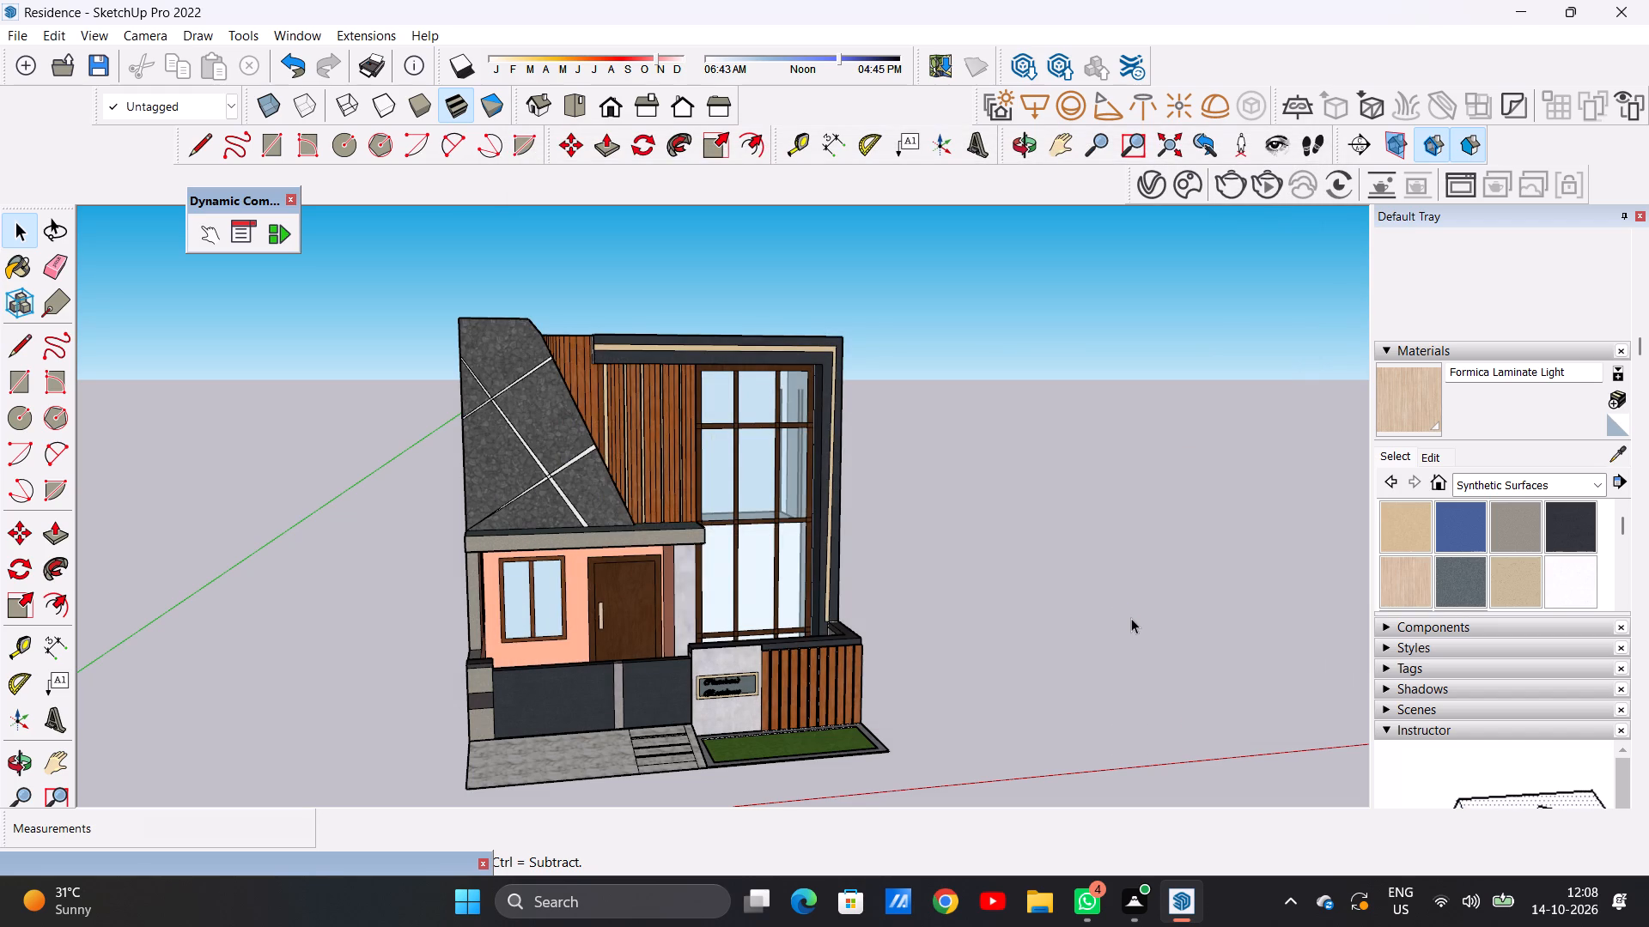